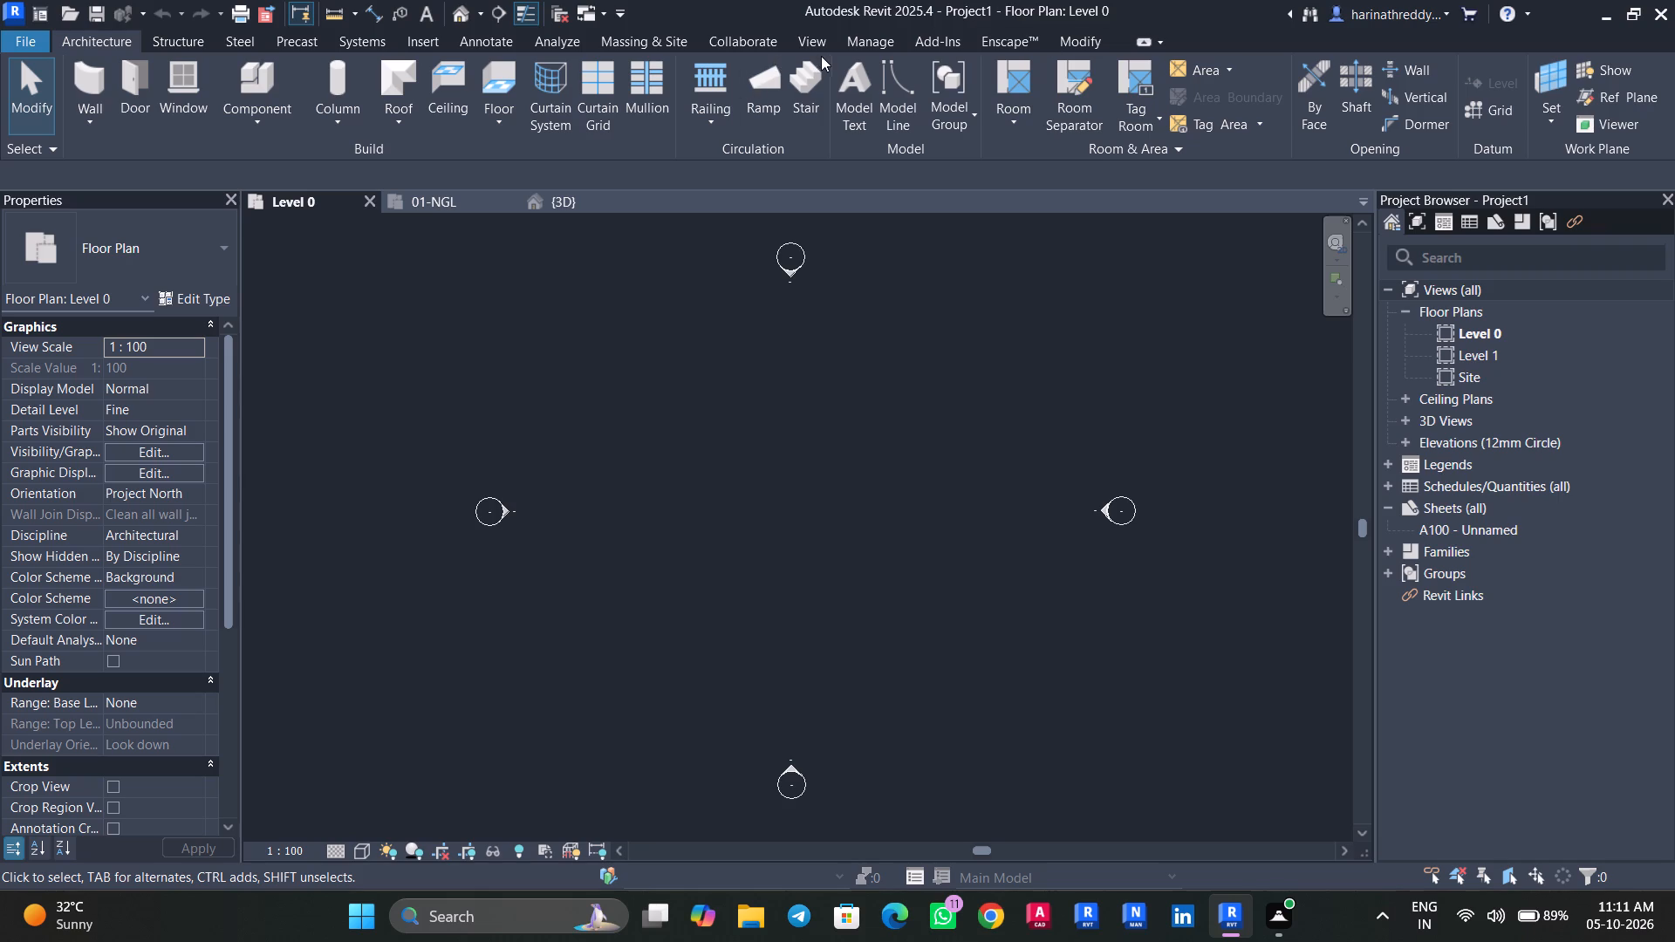
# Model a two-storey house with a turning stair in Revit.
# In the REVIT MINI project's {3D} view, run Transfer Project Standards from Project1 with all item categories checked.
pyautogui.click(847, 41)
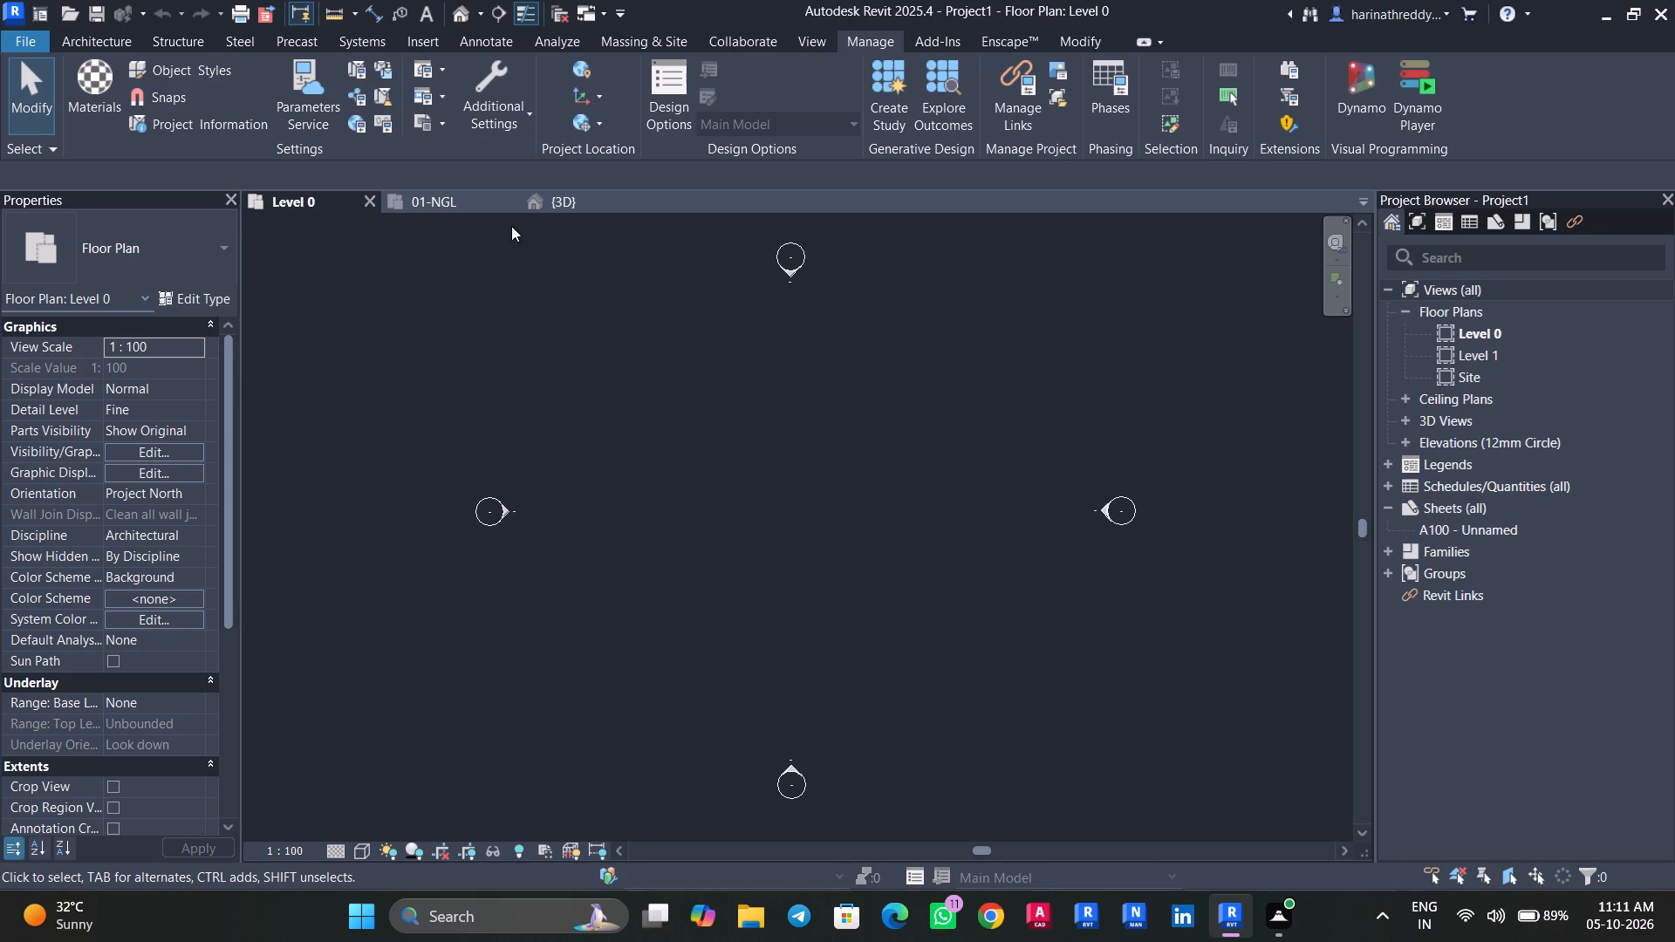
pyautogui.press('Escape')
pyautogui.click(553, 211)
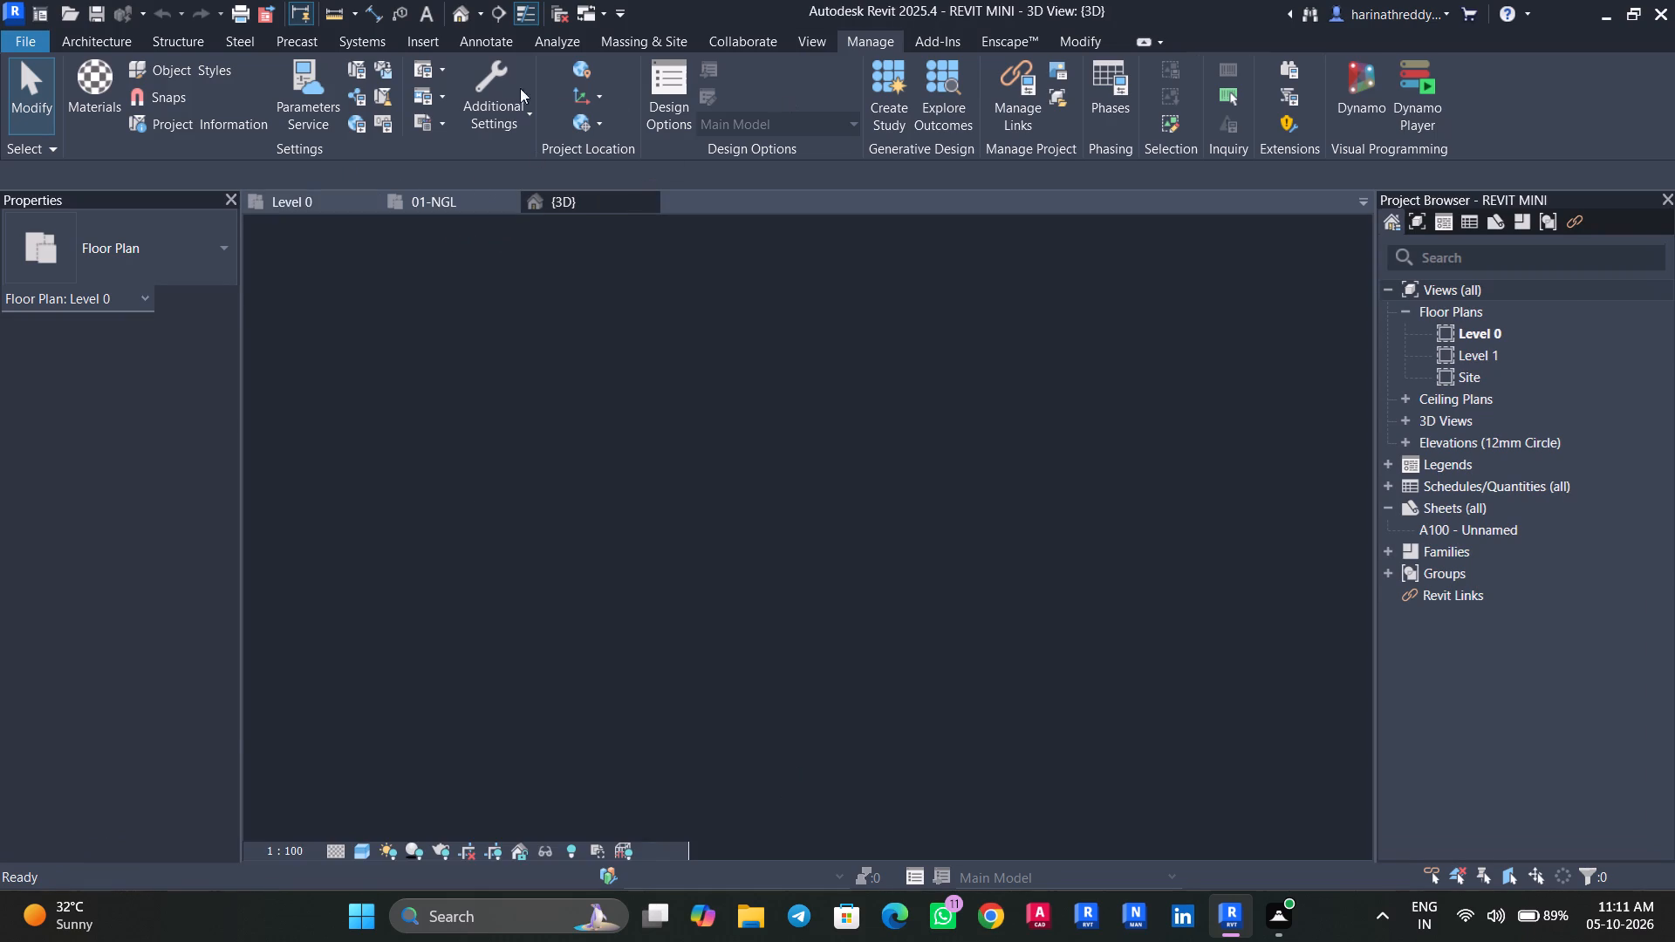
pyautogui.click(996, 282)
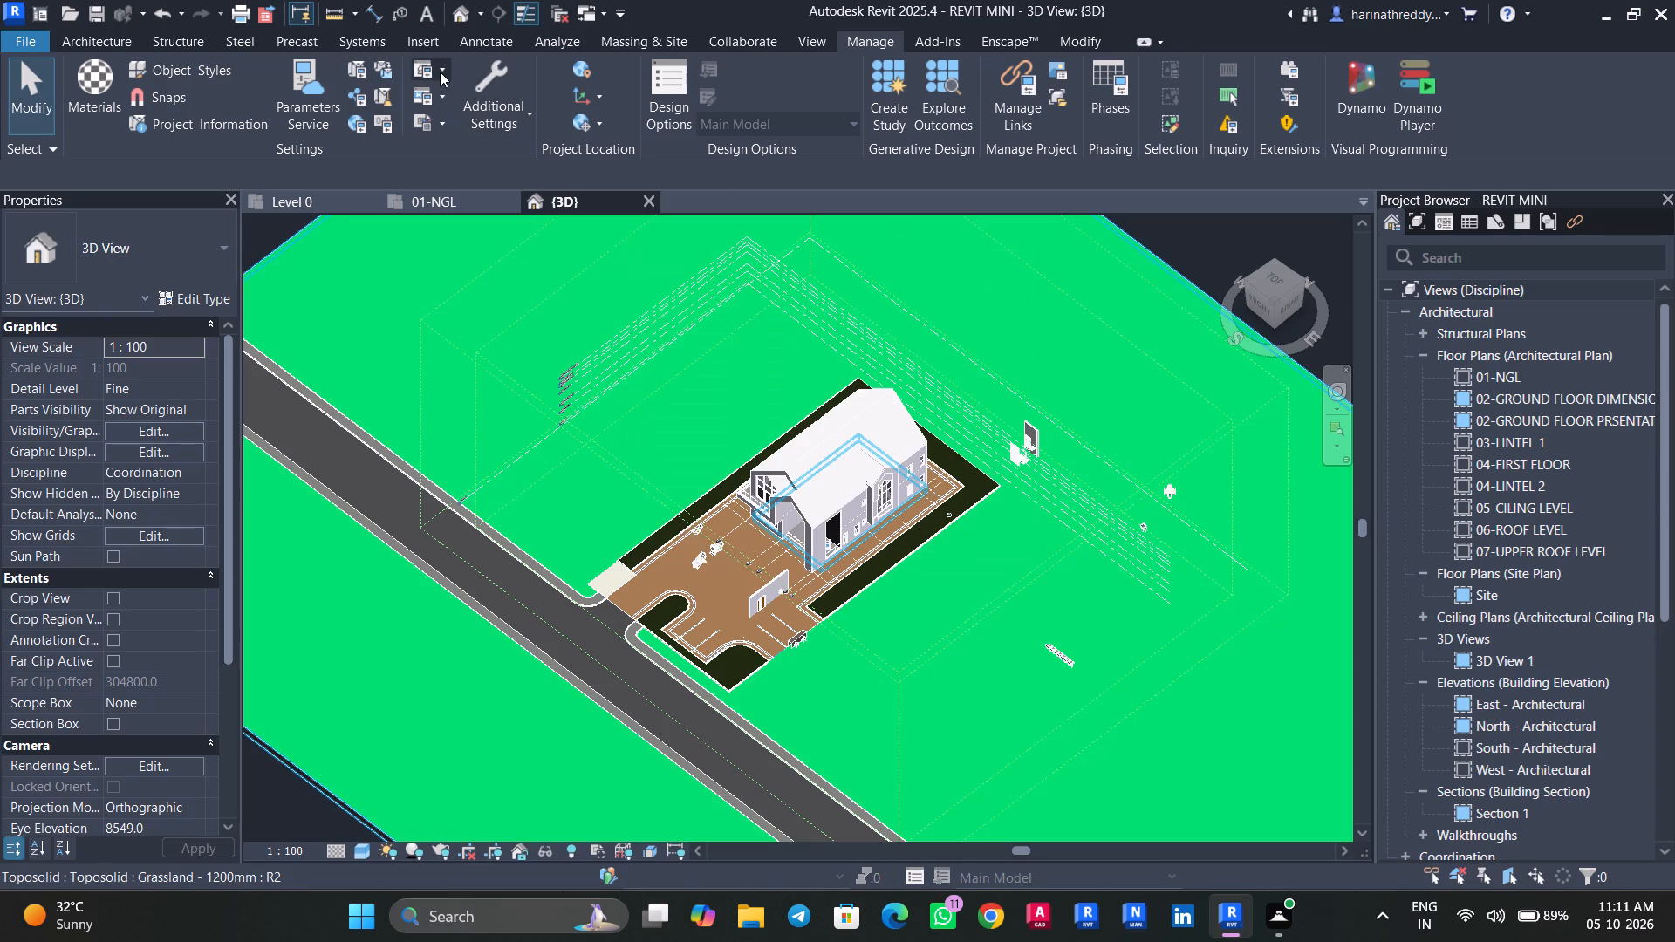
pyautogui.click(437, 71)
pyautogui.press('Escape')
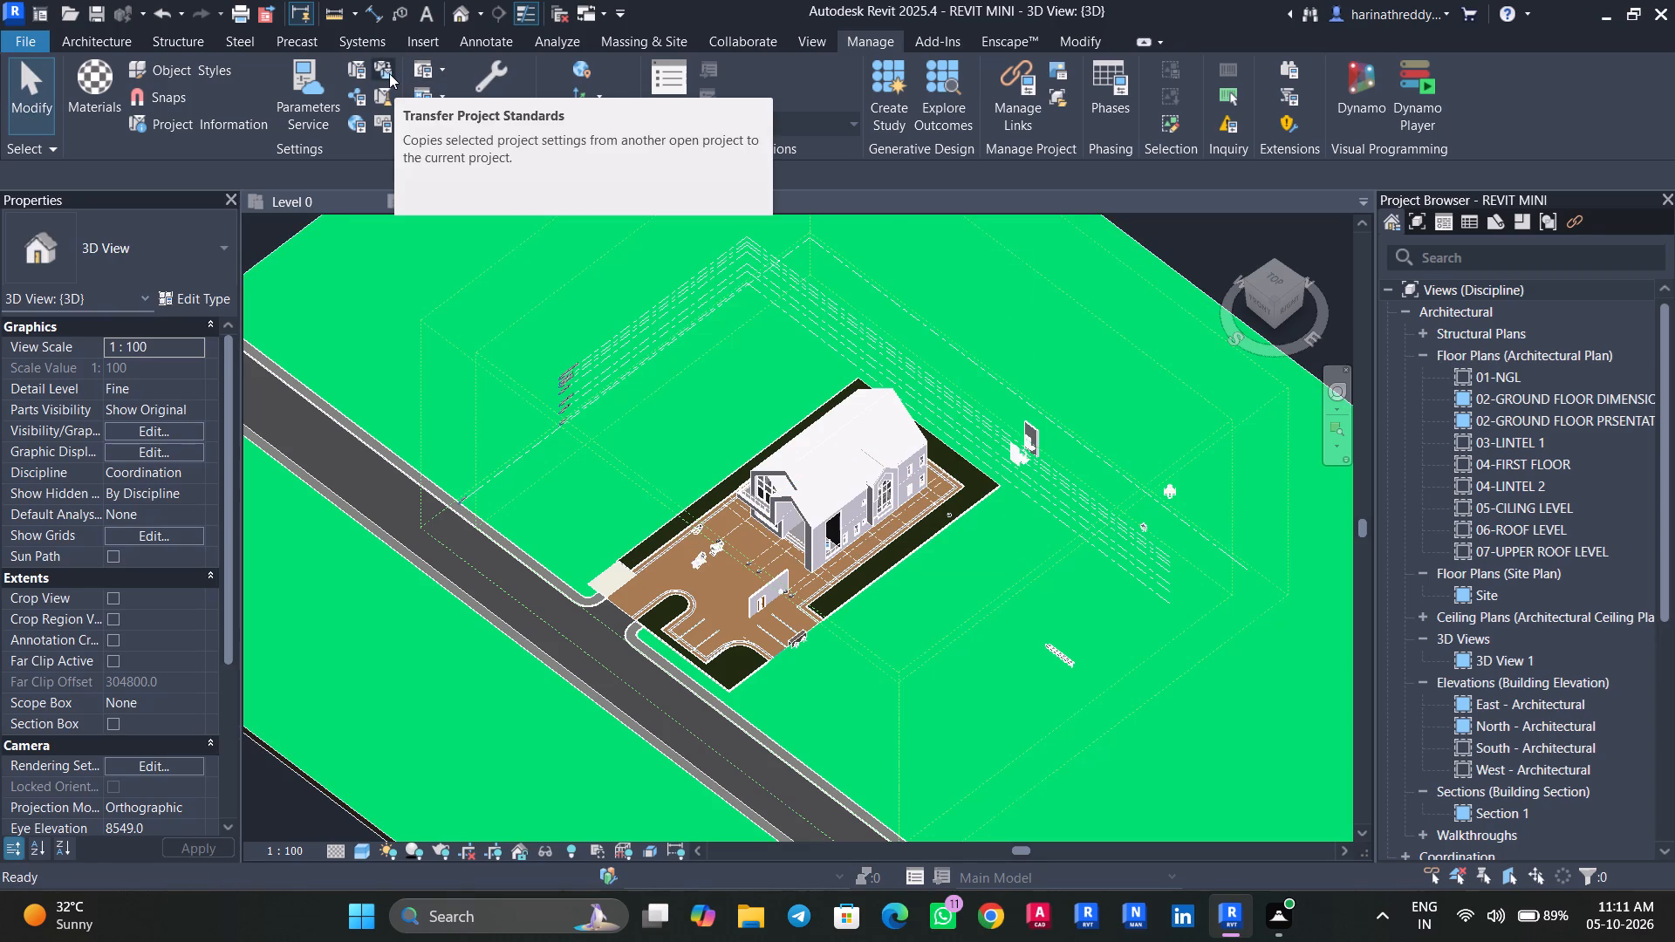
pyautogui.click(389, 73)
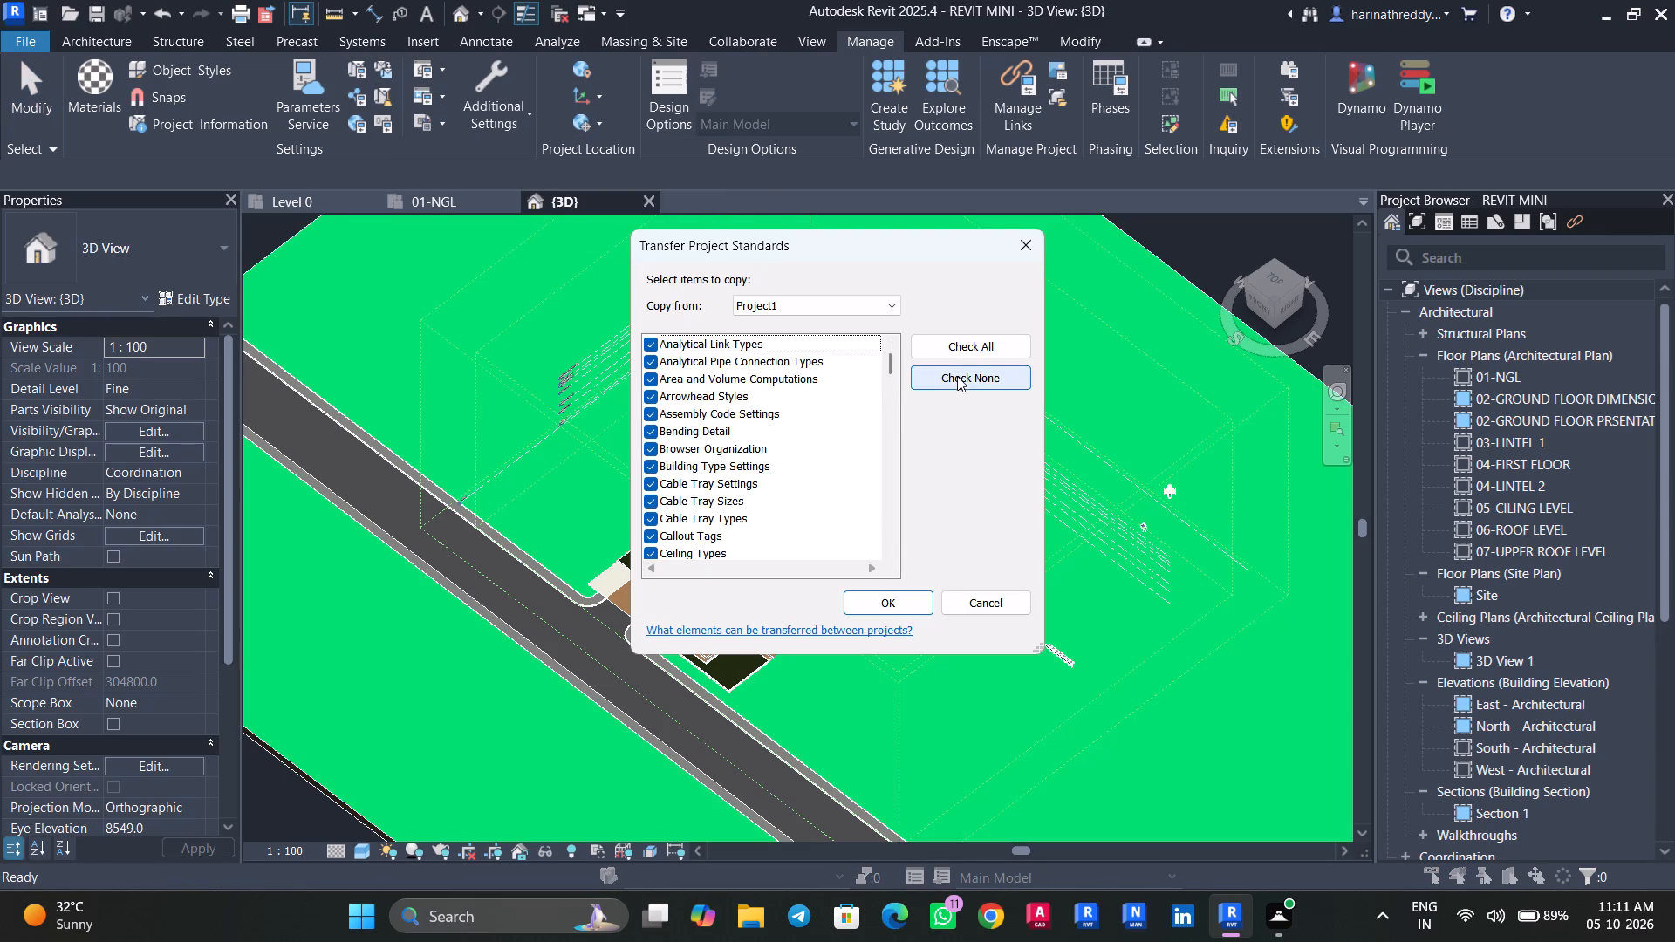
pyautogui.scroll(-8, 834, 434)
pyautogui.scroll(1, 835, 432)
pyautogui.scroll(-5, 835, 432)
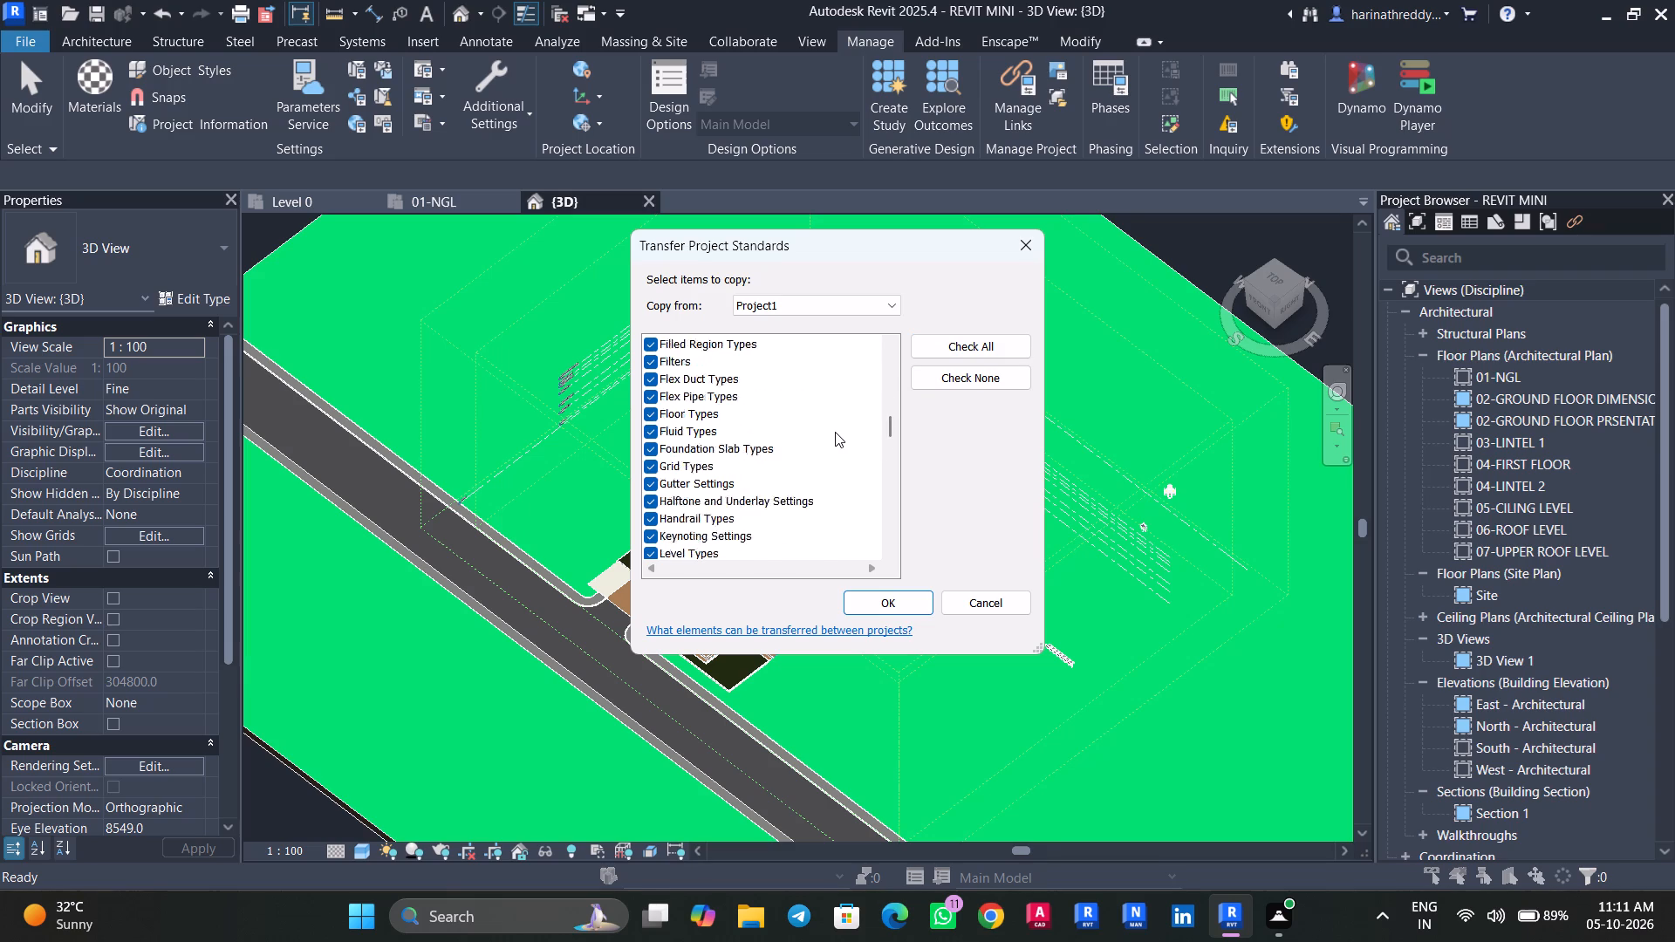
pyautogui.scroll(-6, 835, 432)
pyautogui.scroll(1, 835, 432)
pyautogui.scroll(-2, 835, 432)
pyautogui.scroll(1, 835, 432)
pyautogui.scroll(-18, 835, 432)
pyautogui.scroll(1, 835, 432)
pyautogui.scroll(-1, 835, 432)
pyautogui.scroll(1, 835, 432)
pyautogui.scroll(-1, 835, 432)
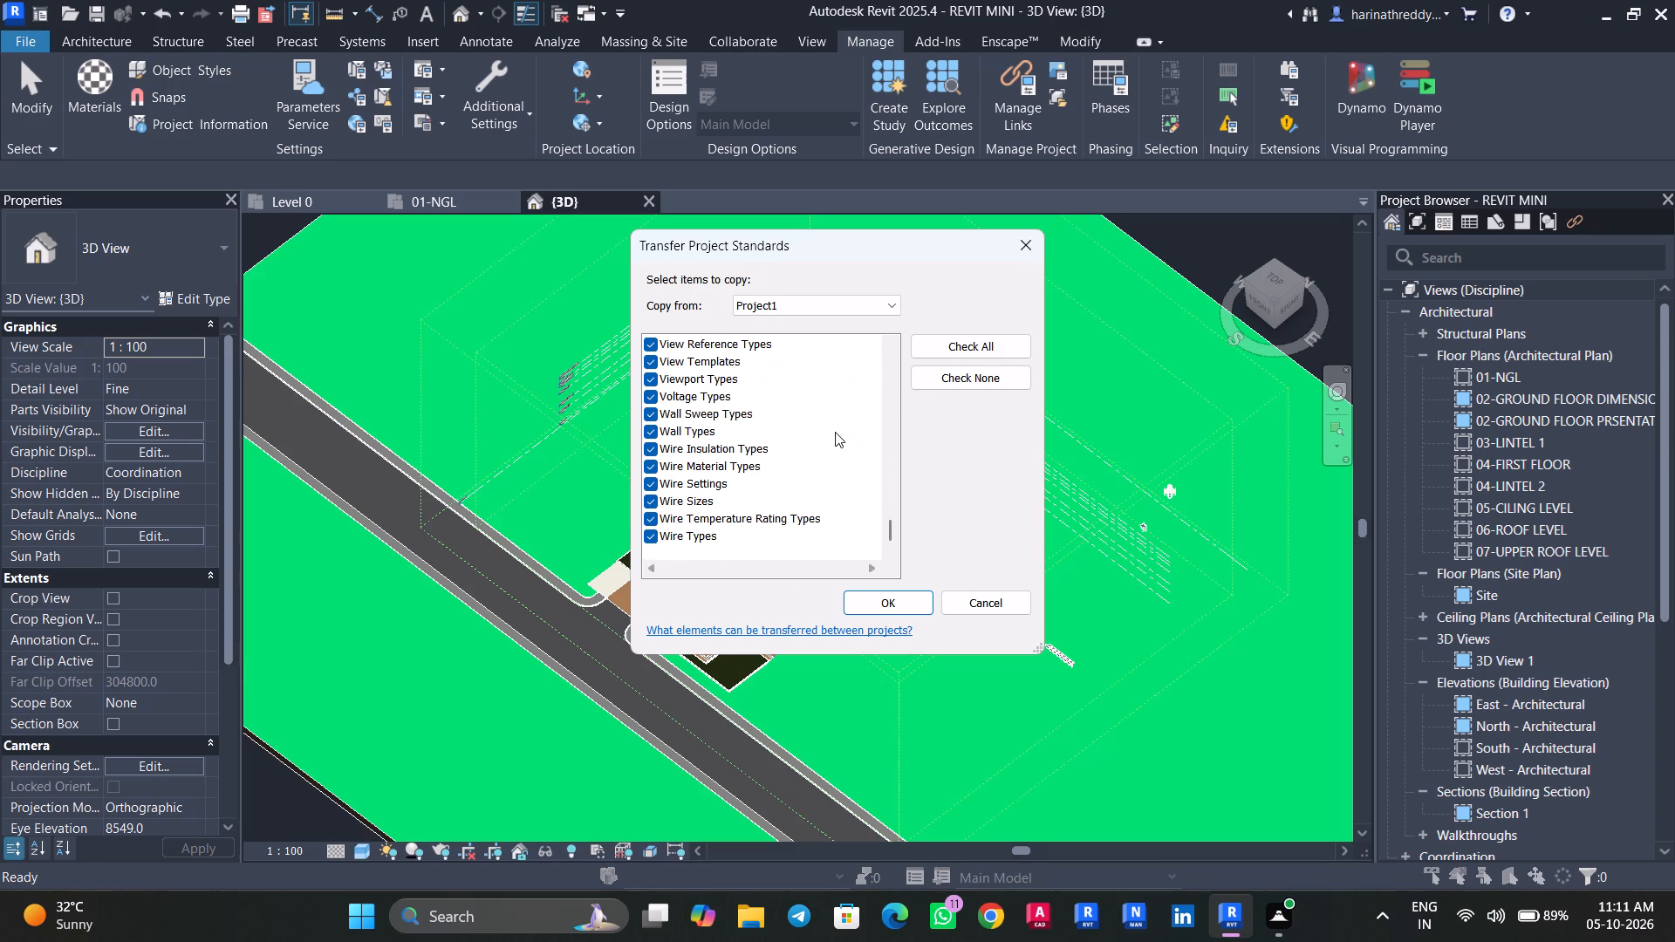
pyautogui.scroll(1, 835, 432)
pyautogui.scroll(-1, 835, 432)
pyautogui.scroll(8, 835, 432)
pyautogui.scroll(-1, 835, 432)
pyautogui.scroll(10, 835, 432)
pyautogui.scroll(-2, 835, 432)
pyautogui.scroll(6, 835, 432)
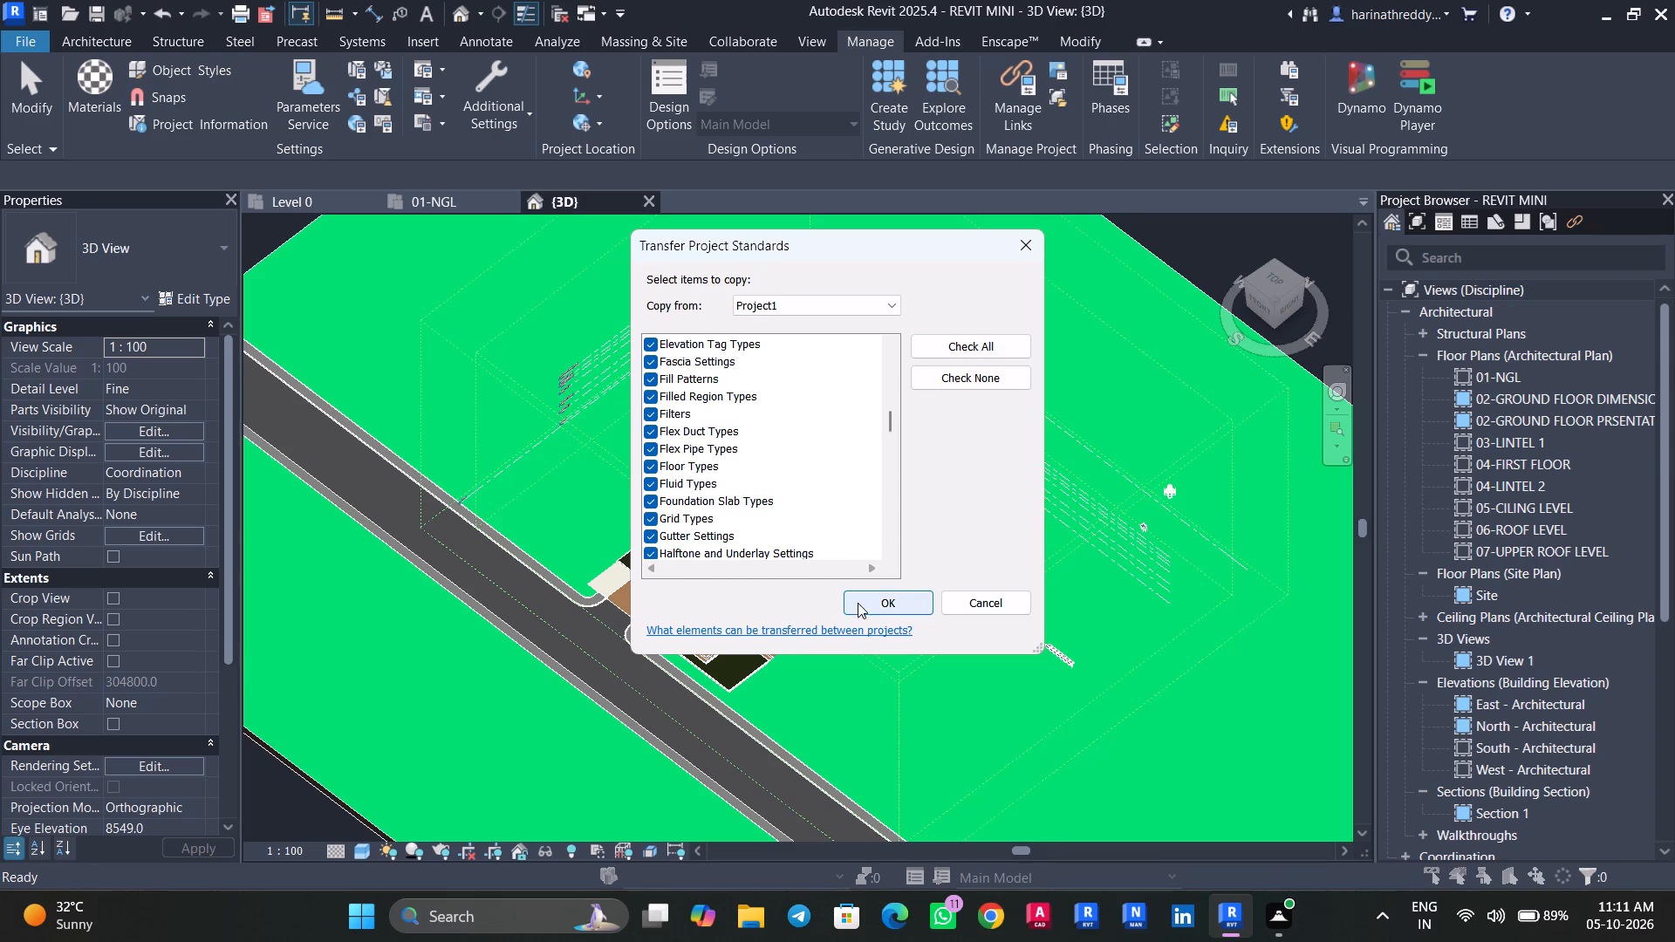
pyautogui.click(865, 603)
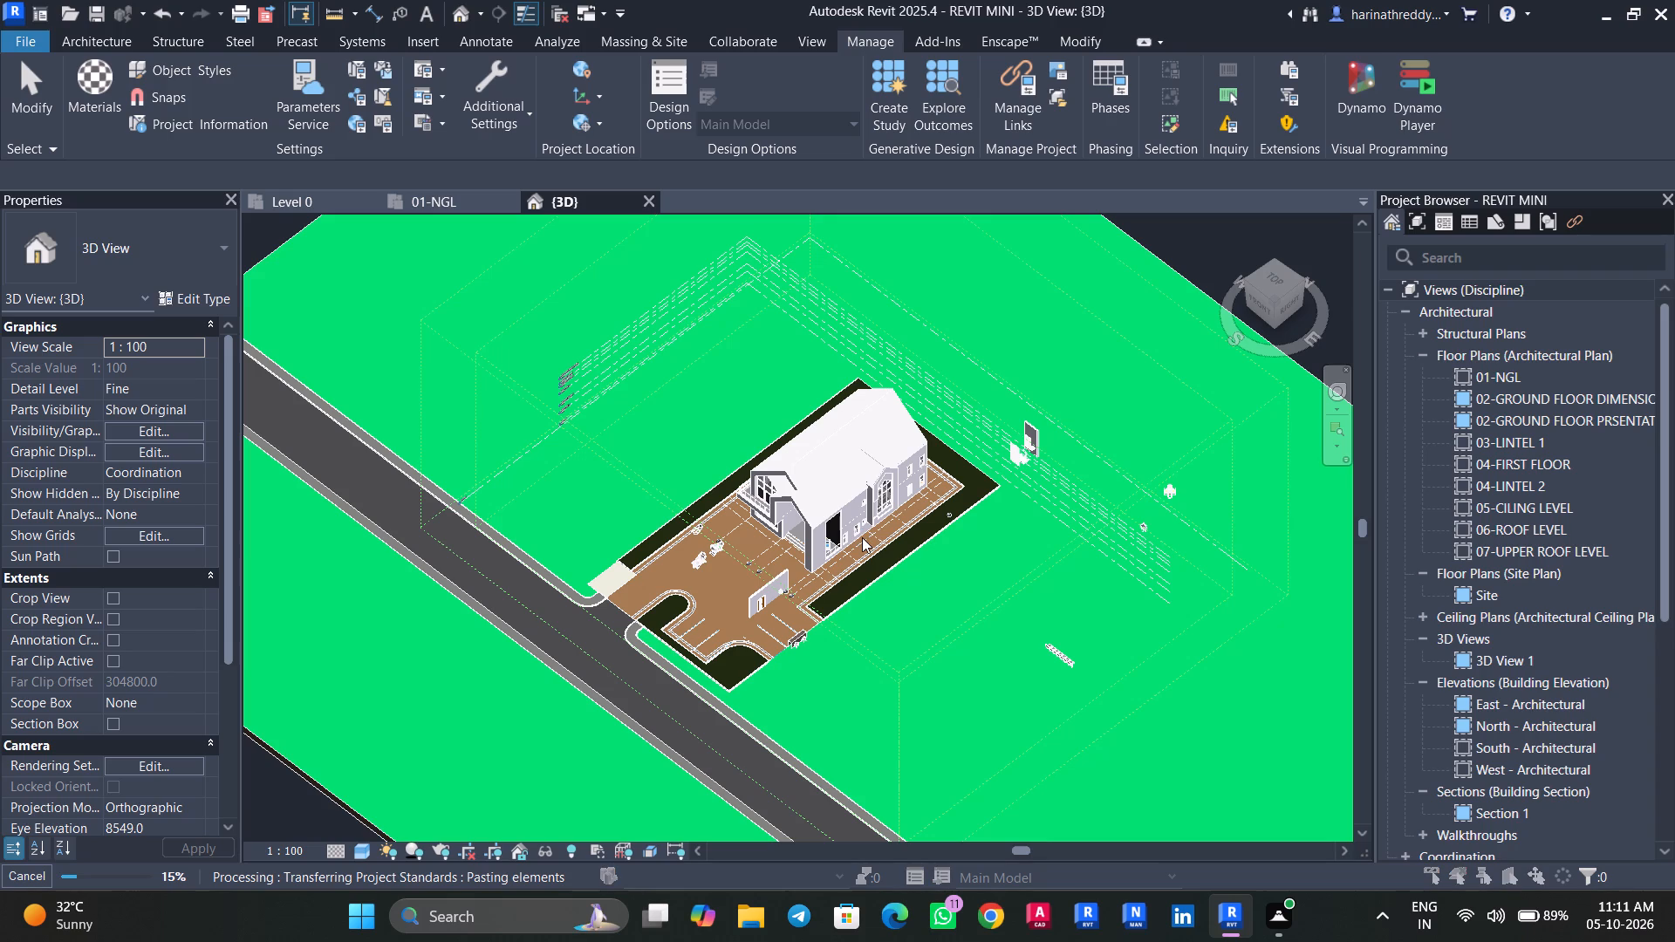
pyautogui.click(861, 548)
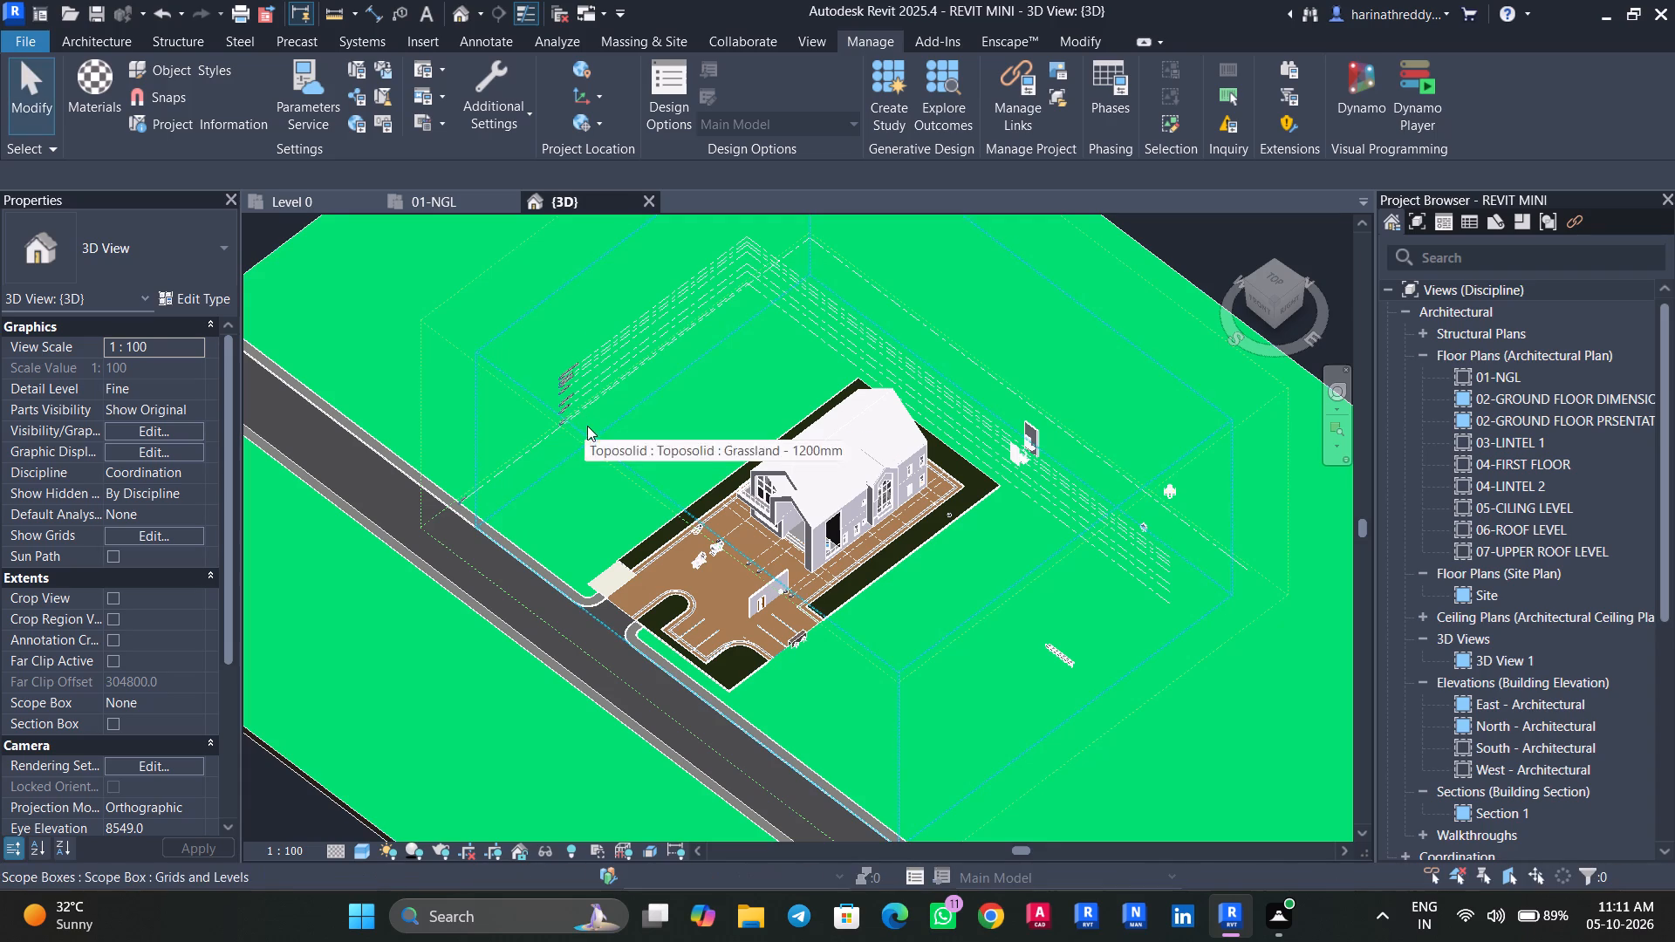
# Enlarge the Views Overall scope box in the 3D view by stretching one of its faces outward.
pyautogui.click(581, 449)
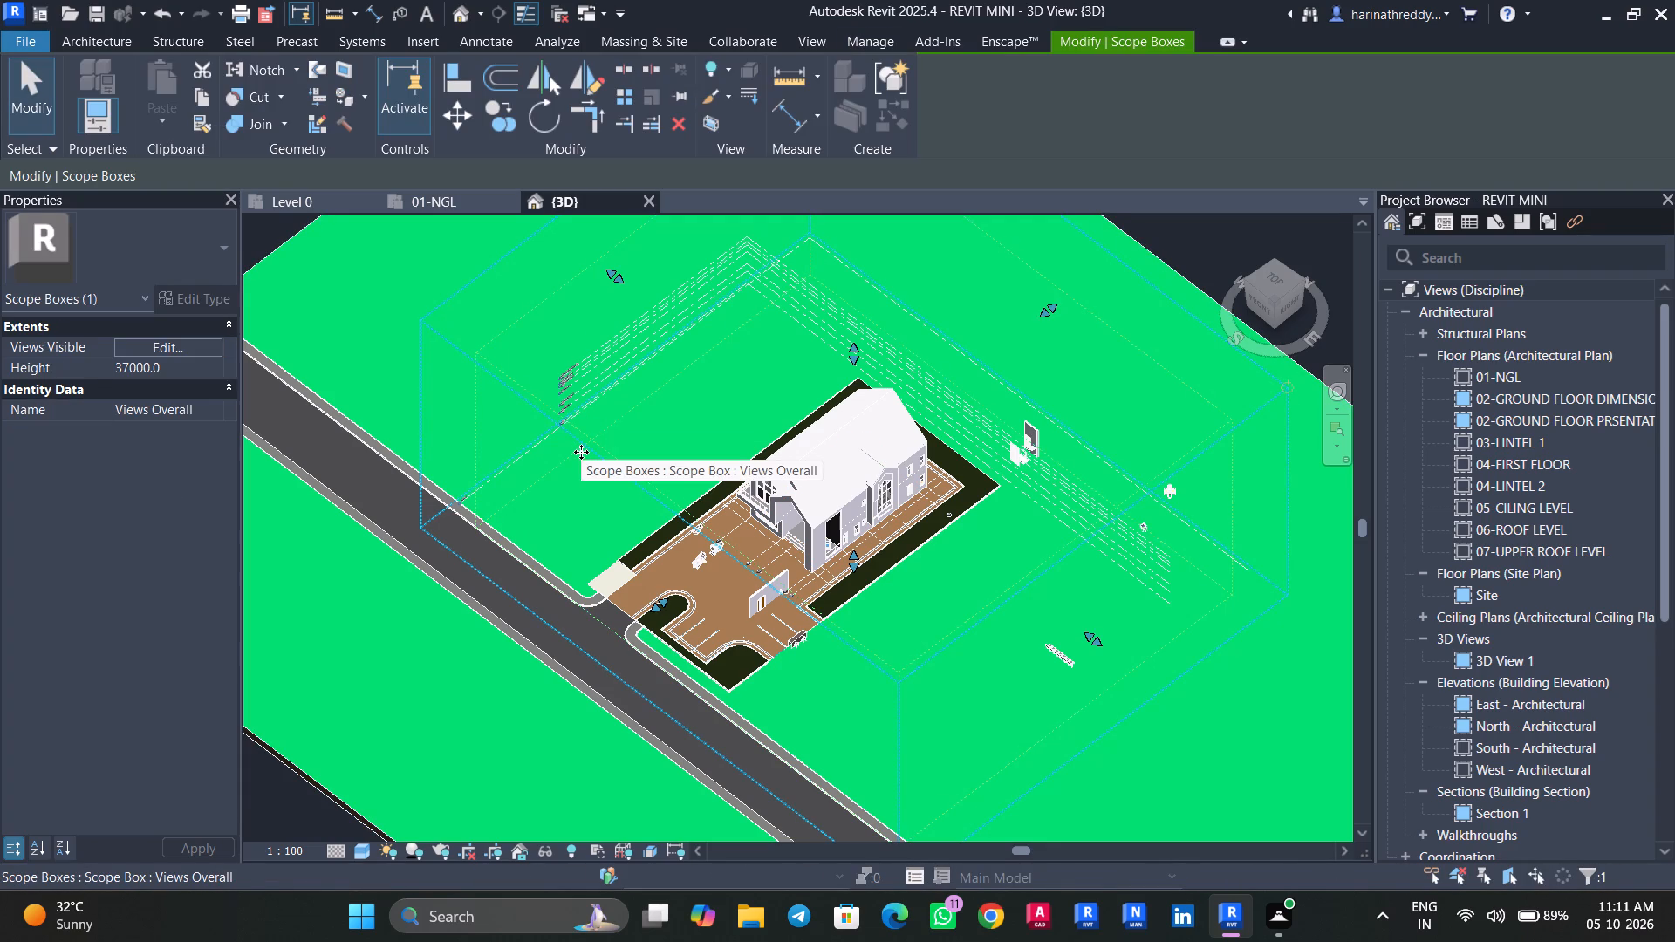
pyautogui.moveTo(602, 282); pyautogui.dragTo(411, 242)
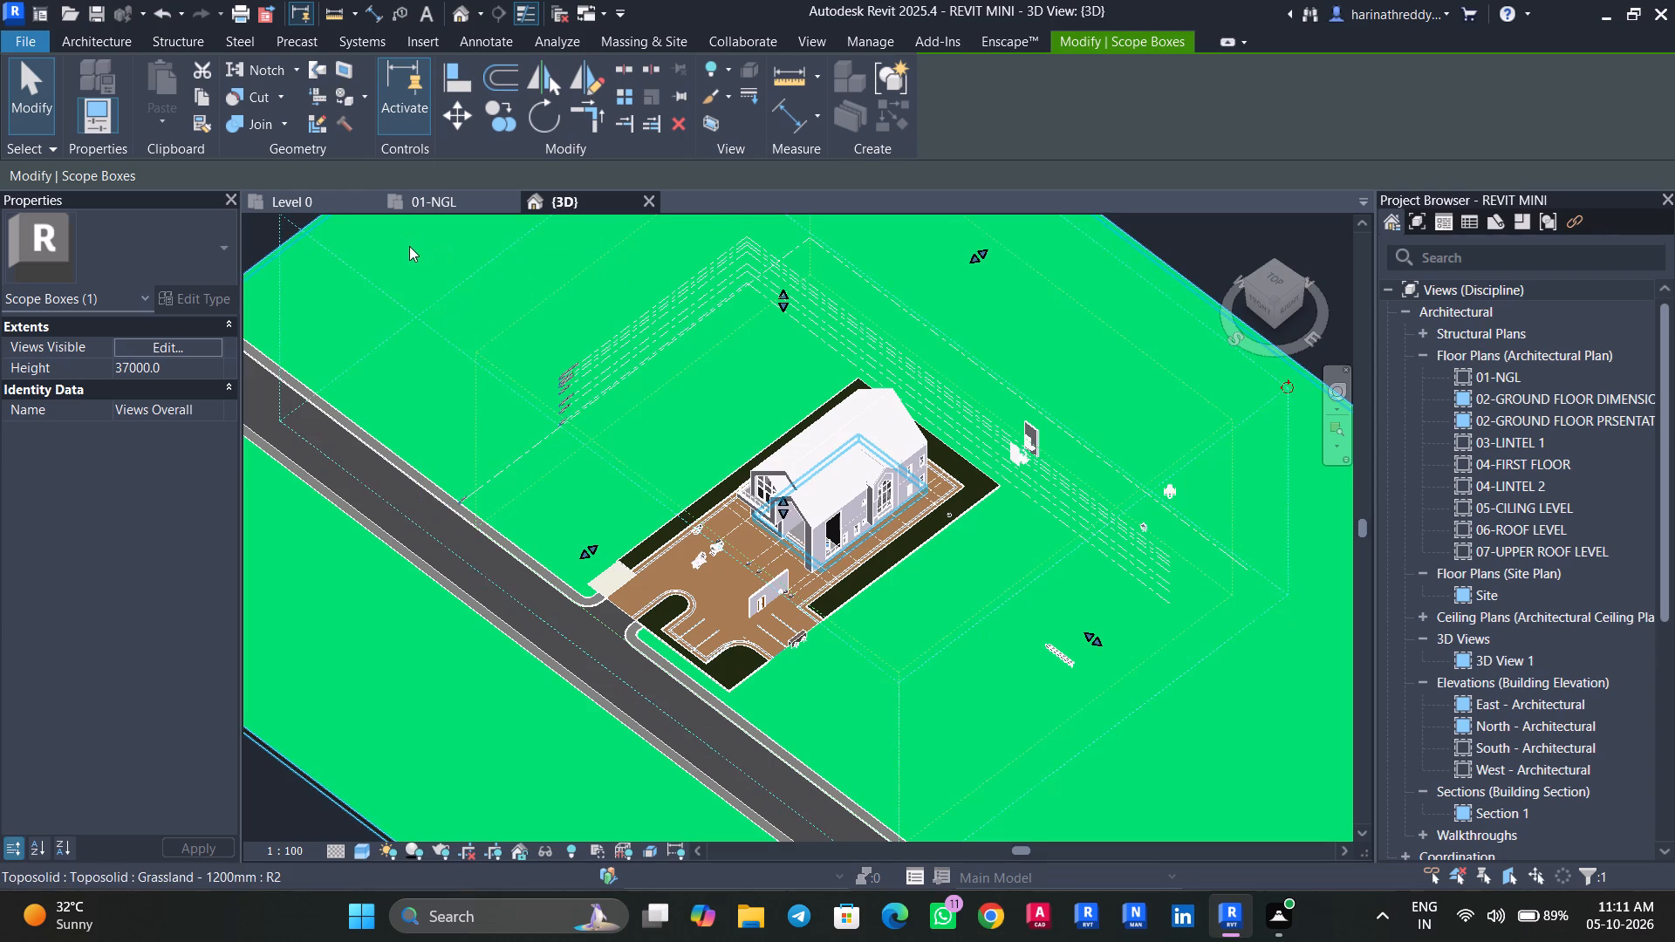
pyautogui.press('Escape')
pyautogui.press('Escape')
# Run Transfer Project Standards again, copying all item categories from Project1 into REVIT MINI.
pyautogui.click(327, 202)
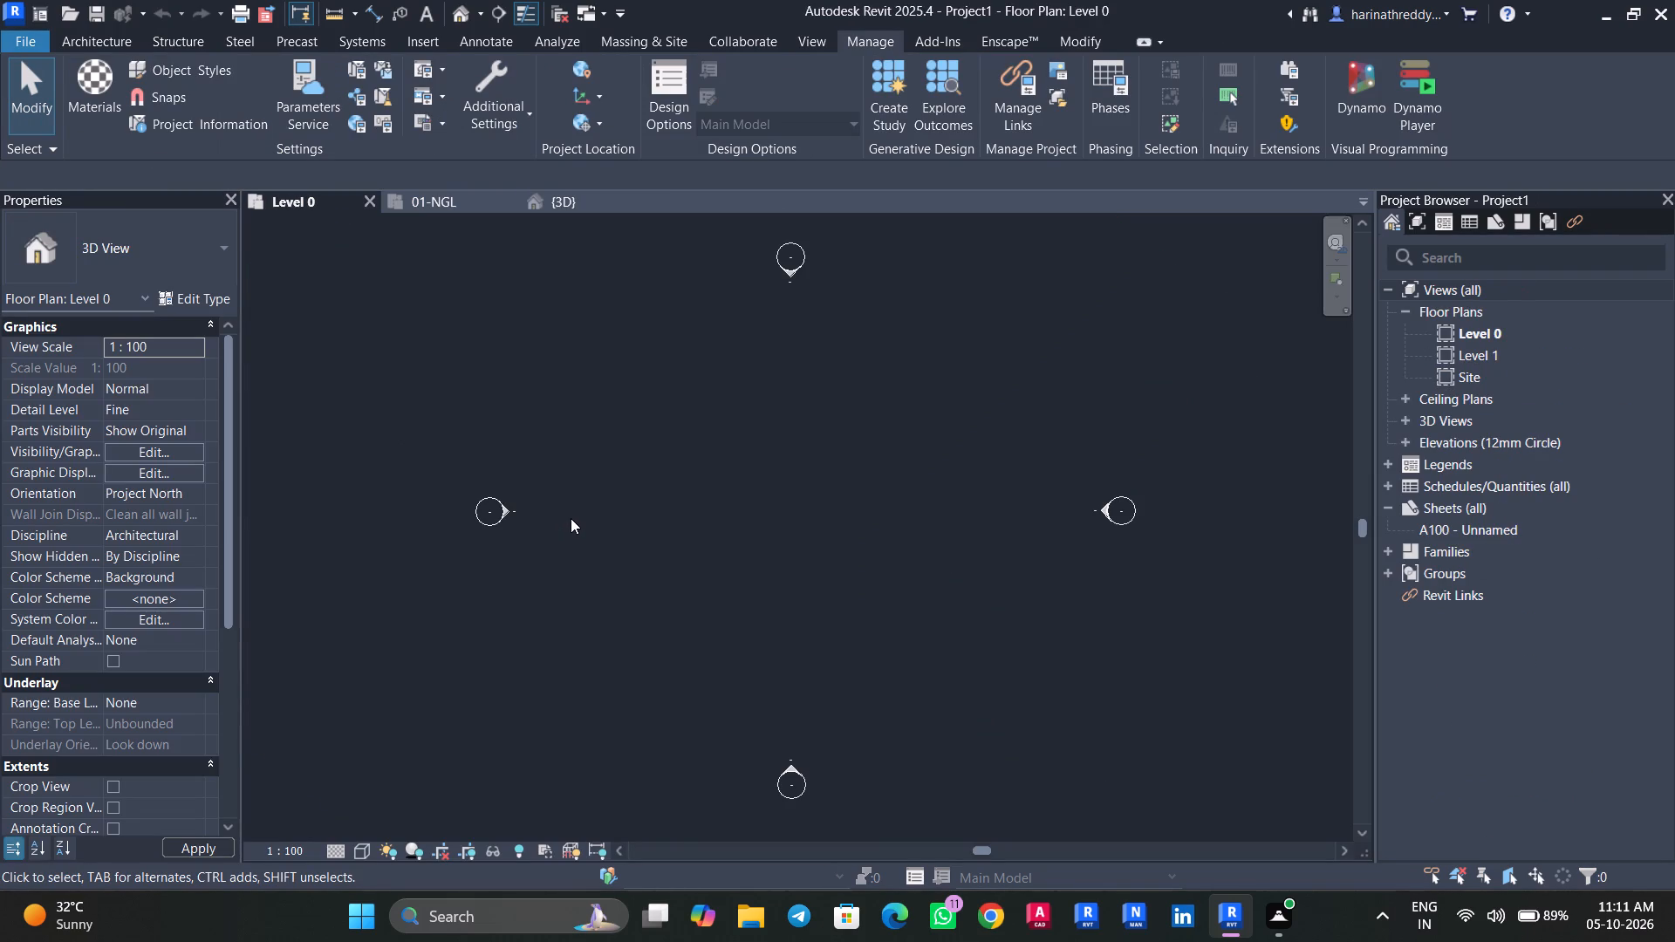
pyautogui.click(578, 194)
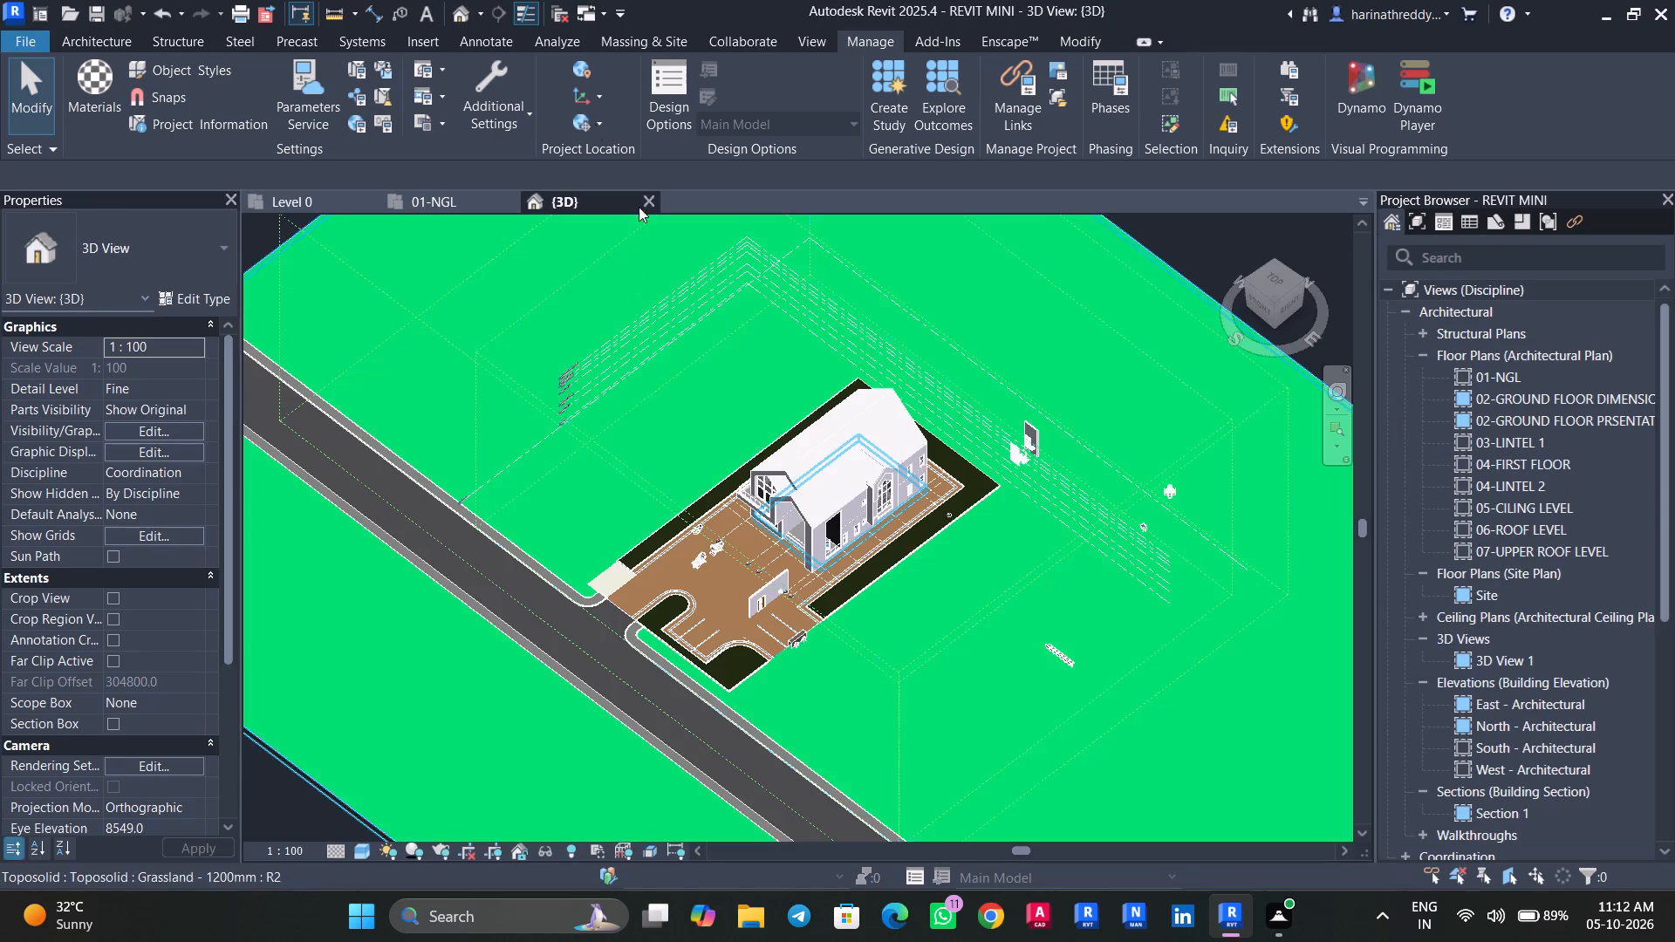
pyautogui.click(393, 69)
pyautogui.click(872, 599)
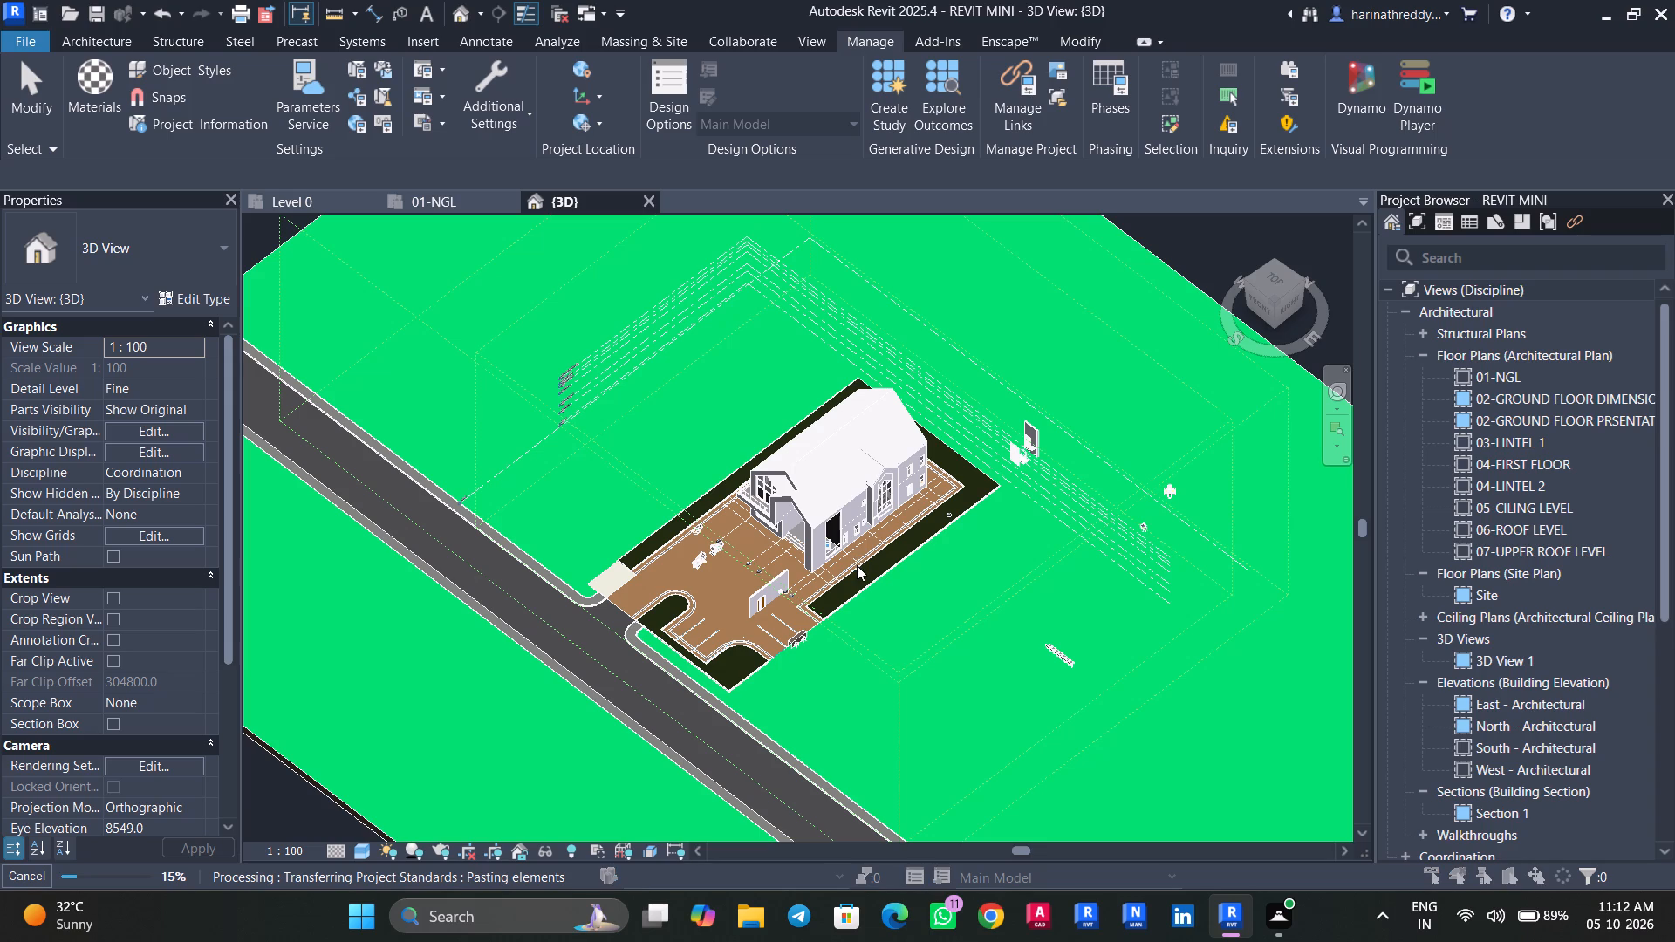
pyautogui.click(746, 549)
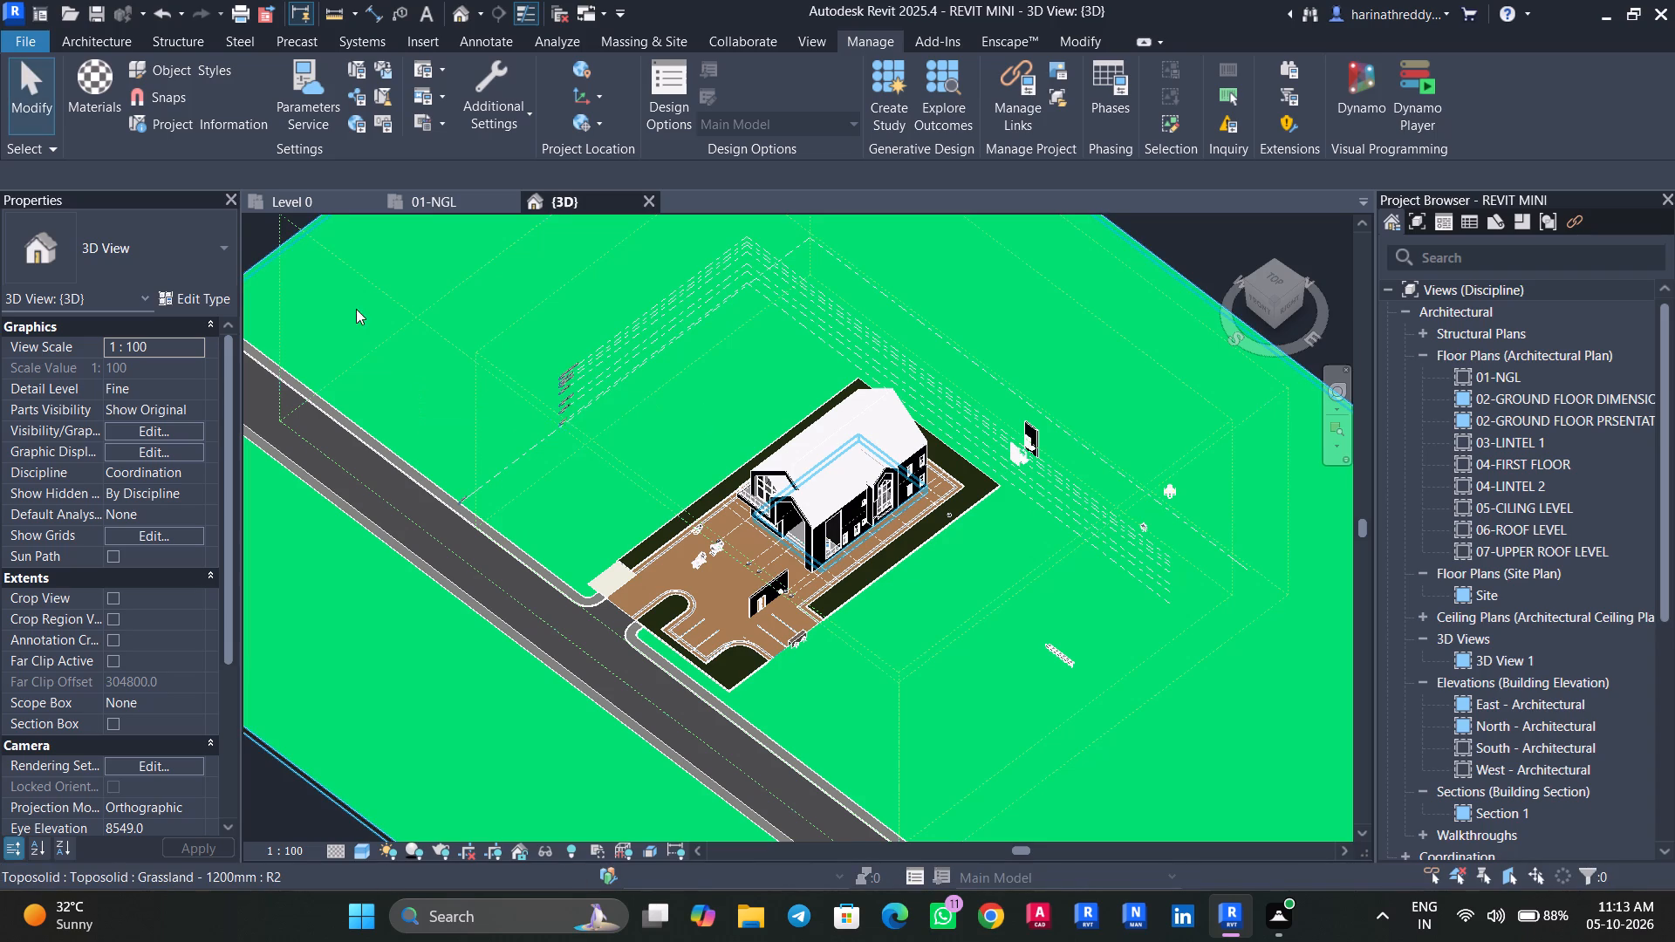
# Return to Project1's Level 0 floor plan and examine the plan area around the elevation markers.
pyautogui.click(307, 209)
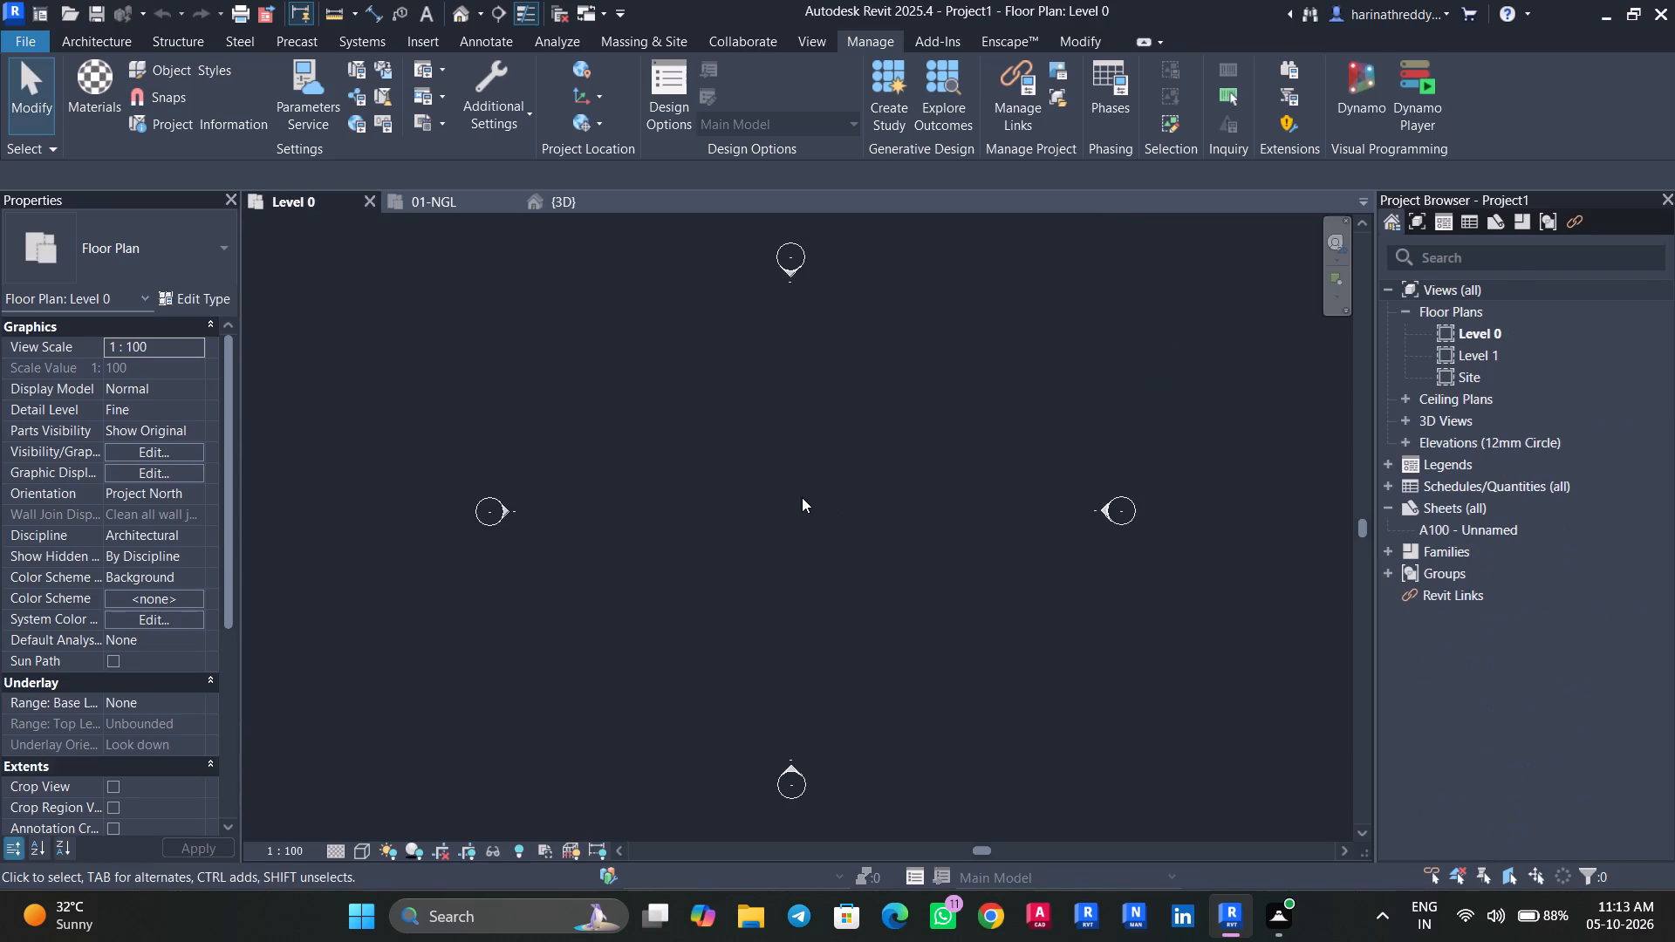
pyautogui.scroll(2, 802, 497)
pyautogui.scroll(-5, 799, 496)
pyautogui.scroll(4, 799, 496)
pyautogui.scroll(-3, 799, 496)
pyautogui.scroll(1, 799, 496)
pyautogui.scroll(-2, 799, 496)
pyautogui.scroll(1, 799, 496)
pyautogui.scroll(-1, 799, 496)
pyautogui.scroll(1, 799, 496)
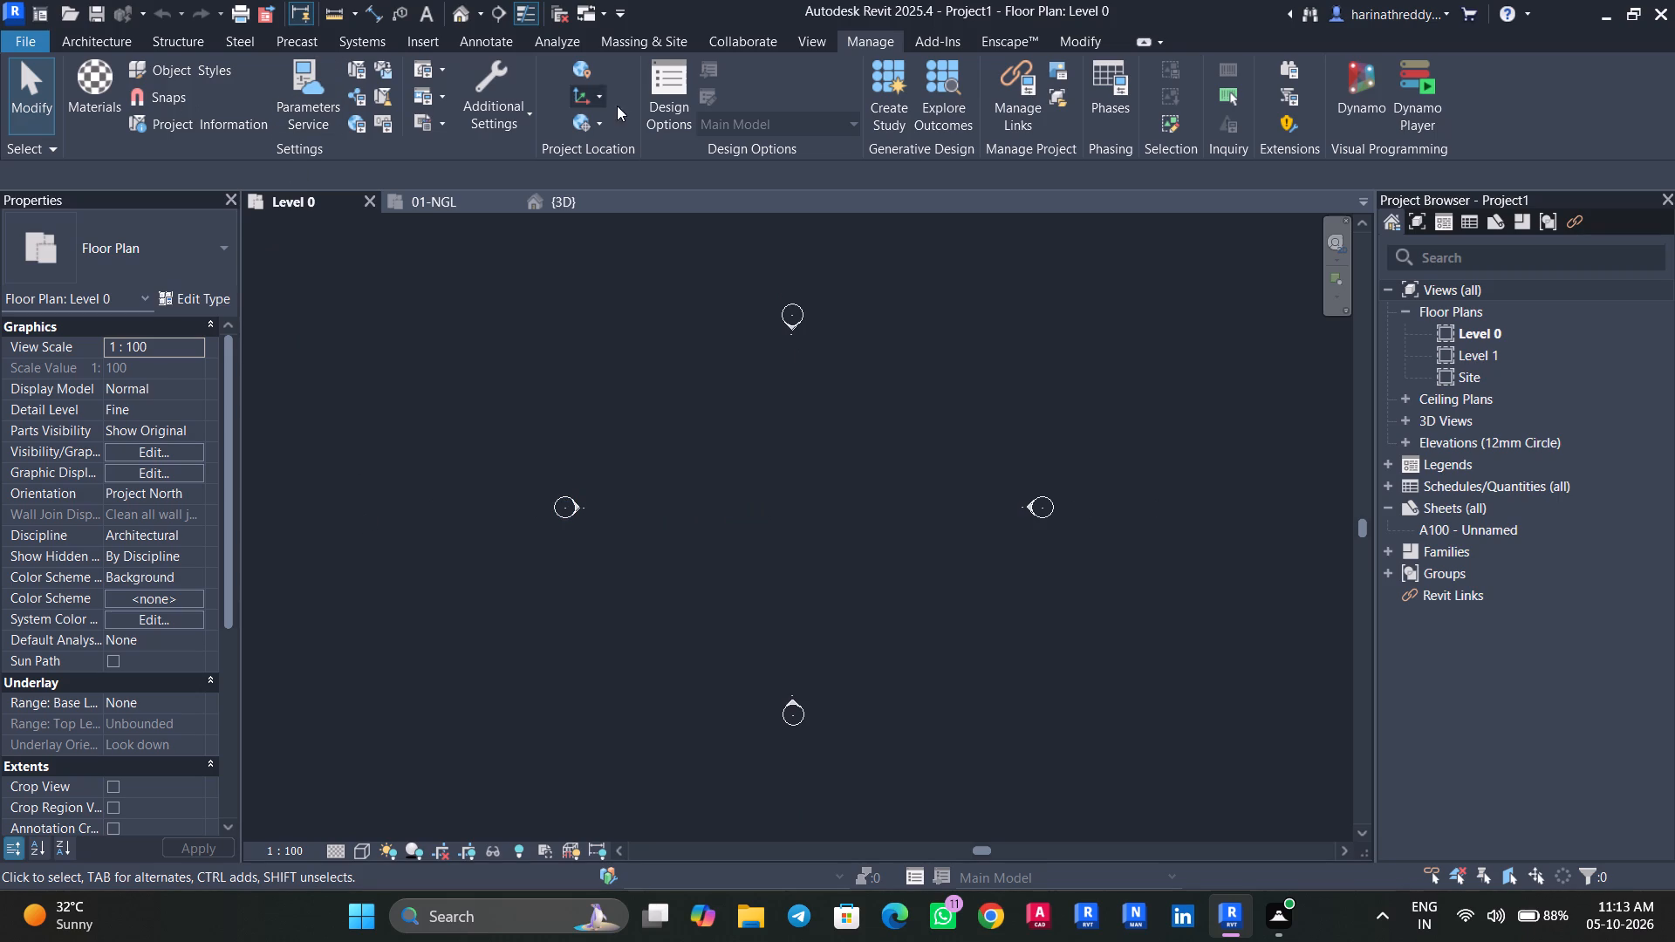
# Review the view templates available in Project1 and their properties.
pyautogui.click(504, 44)
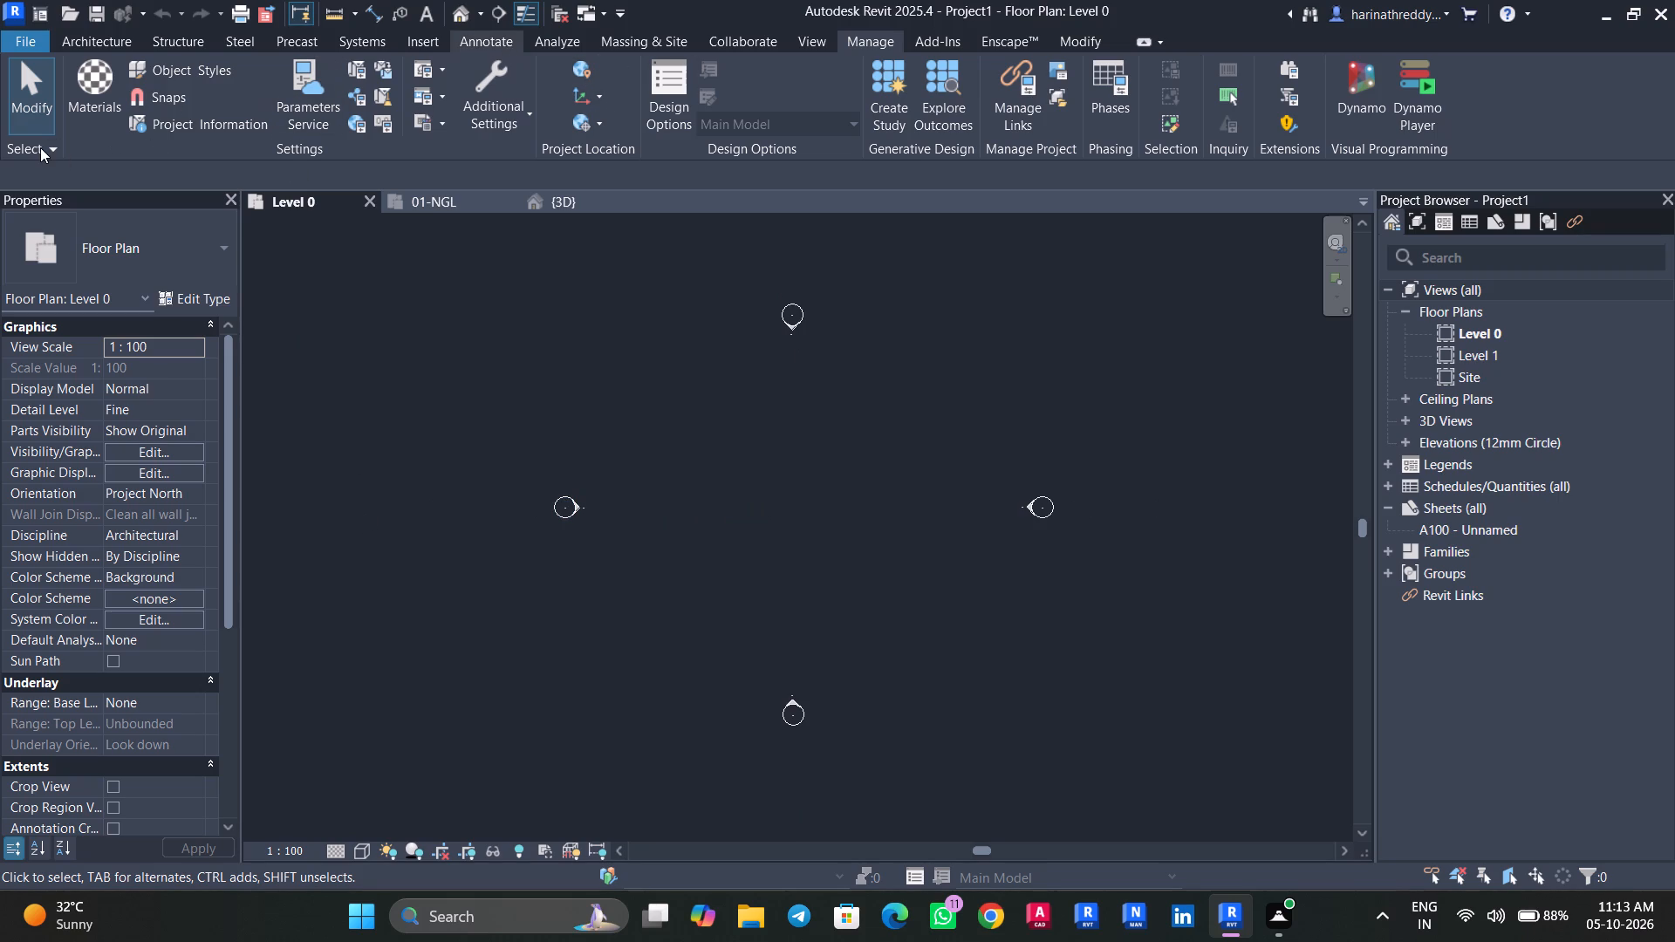
pyautogui.click(801, 46)
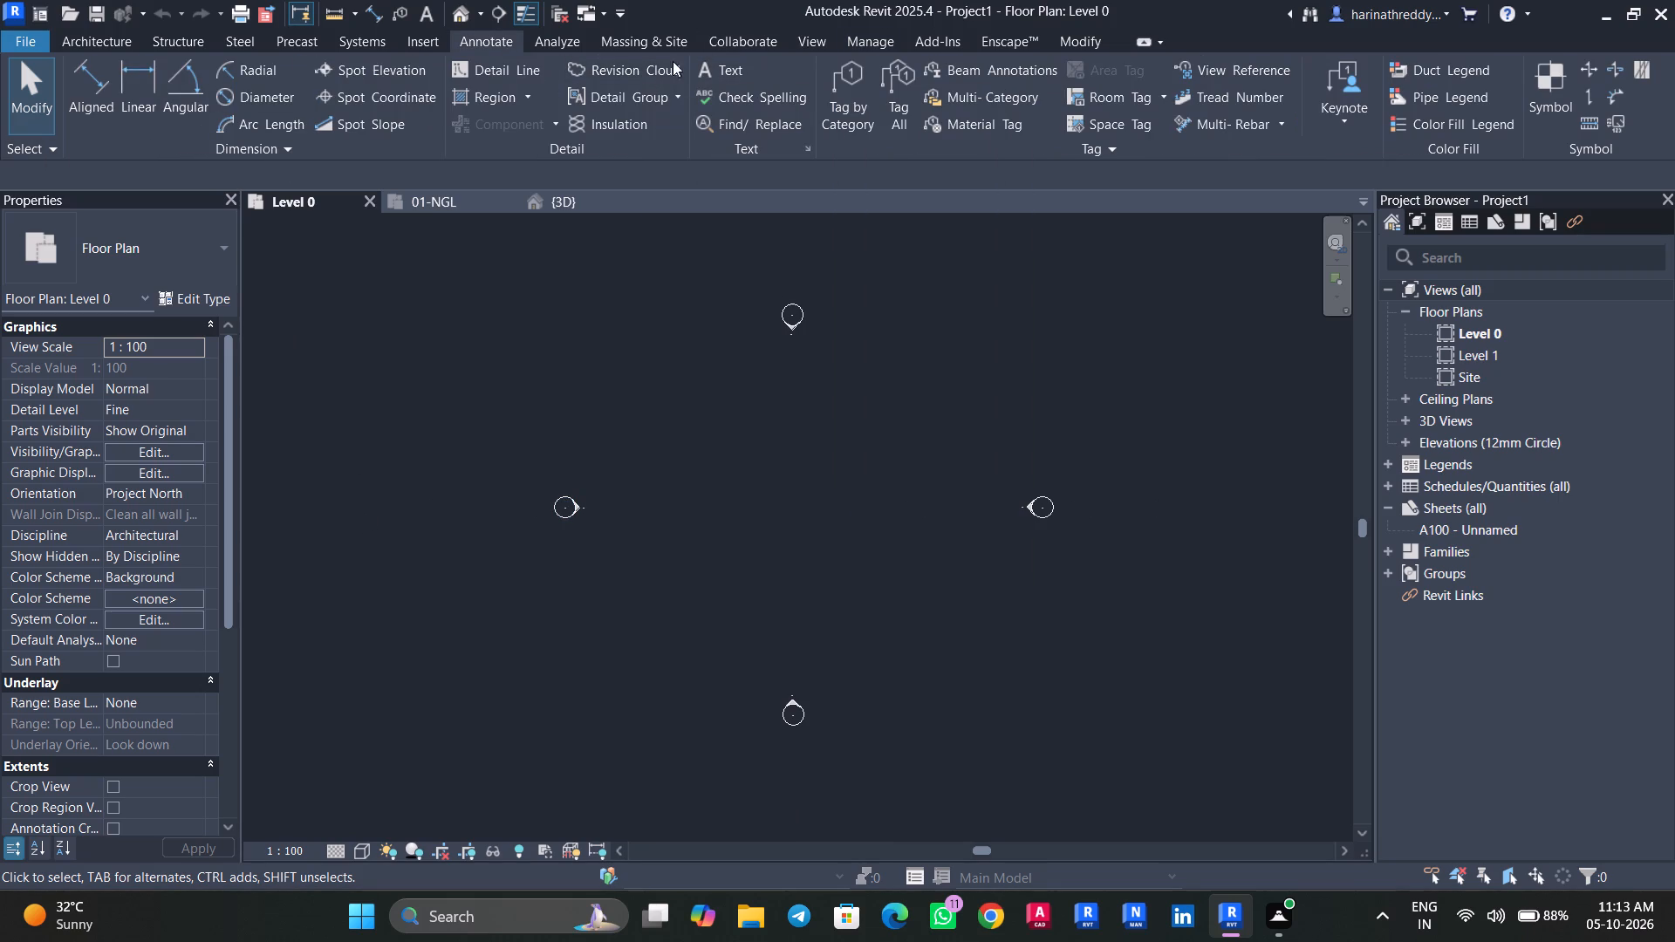
pyautogui.click(102, 104)
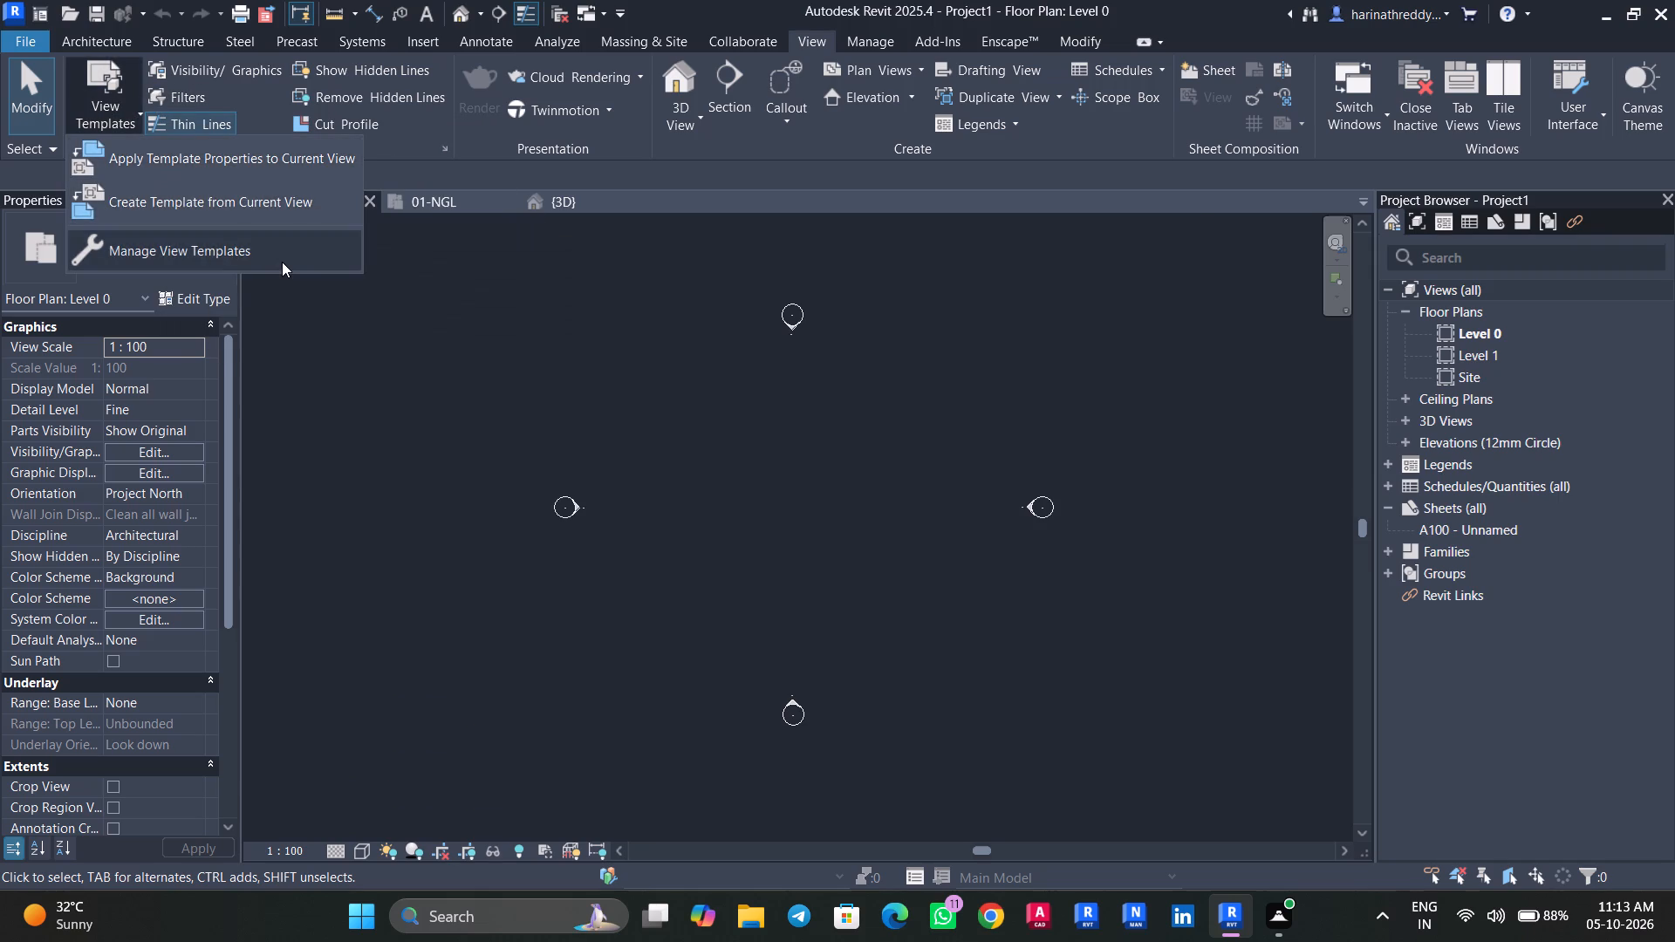
pyautogui.click(282, 262)
pyautogui.scroll(-4, 658, 482)
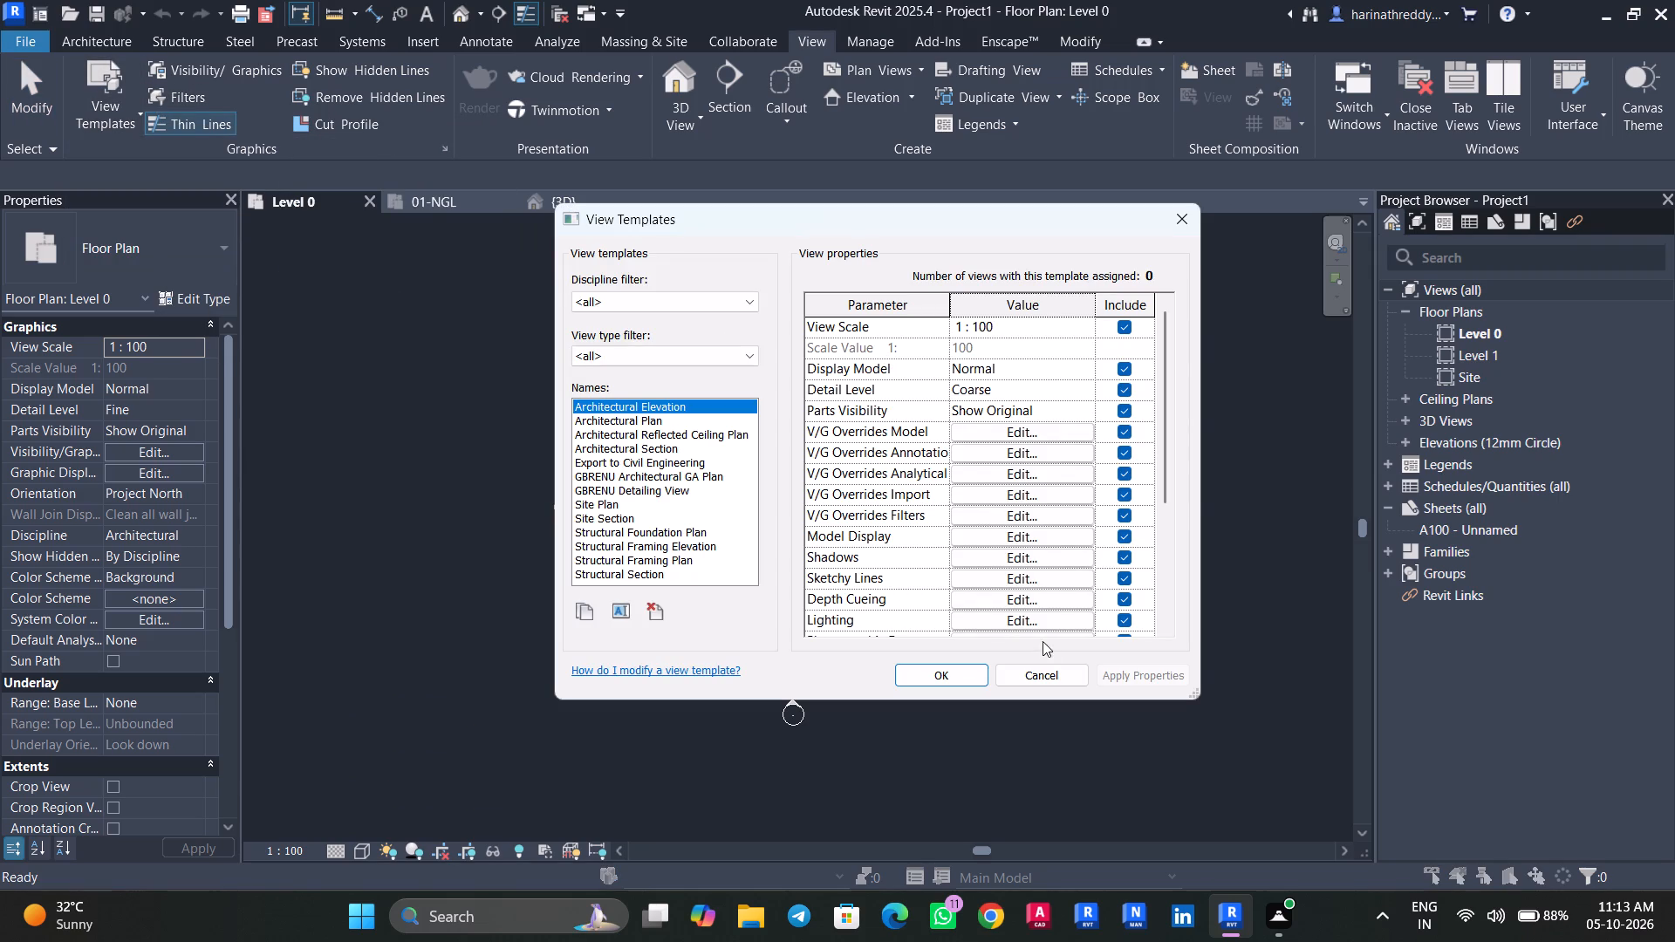
pyautogui.click(1045, 664)
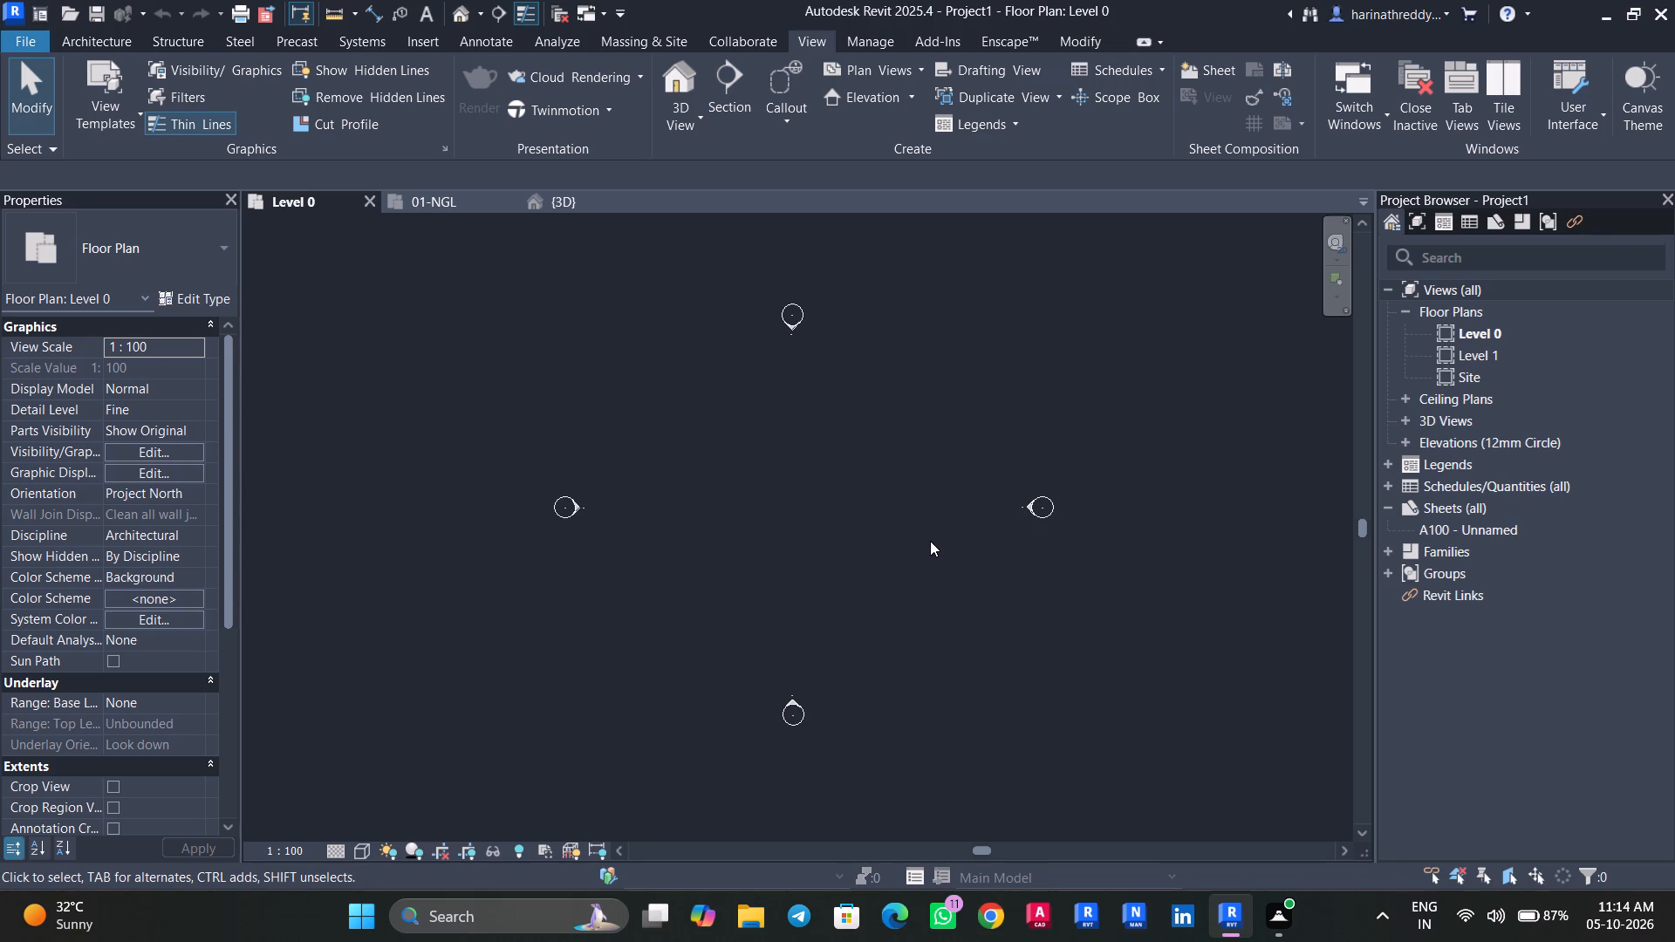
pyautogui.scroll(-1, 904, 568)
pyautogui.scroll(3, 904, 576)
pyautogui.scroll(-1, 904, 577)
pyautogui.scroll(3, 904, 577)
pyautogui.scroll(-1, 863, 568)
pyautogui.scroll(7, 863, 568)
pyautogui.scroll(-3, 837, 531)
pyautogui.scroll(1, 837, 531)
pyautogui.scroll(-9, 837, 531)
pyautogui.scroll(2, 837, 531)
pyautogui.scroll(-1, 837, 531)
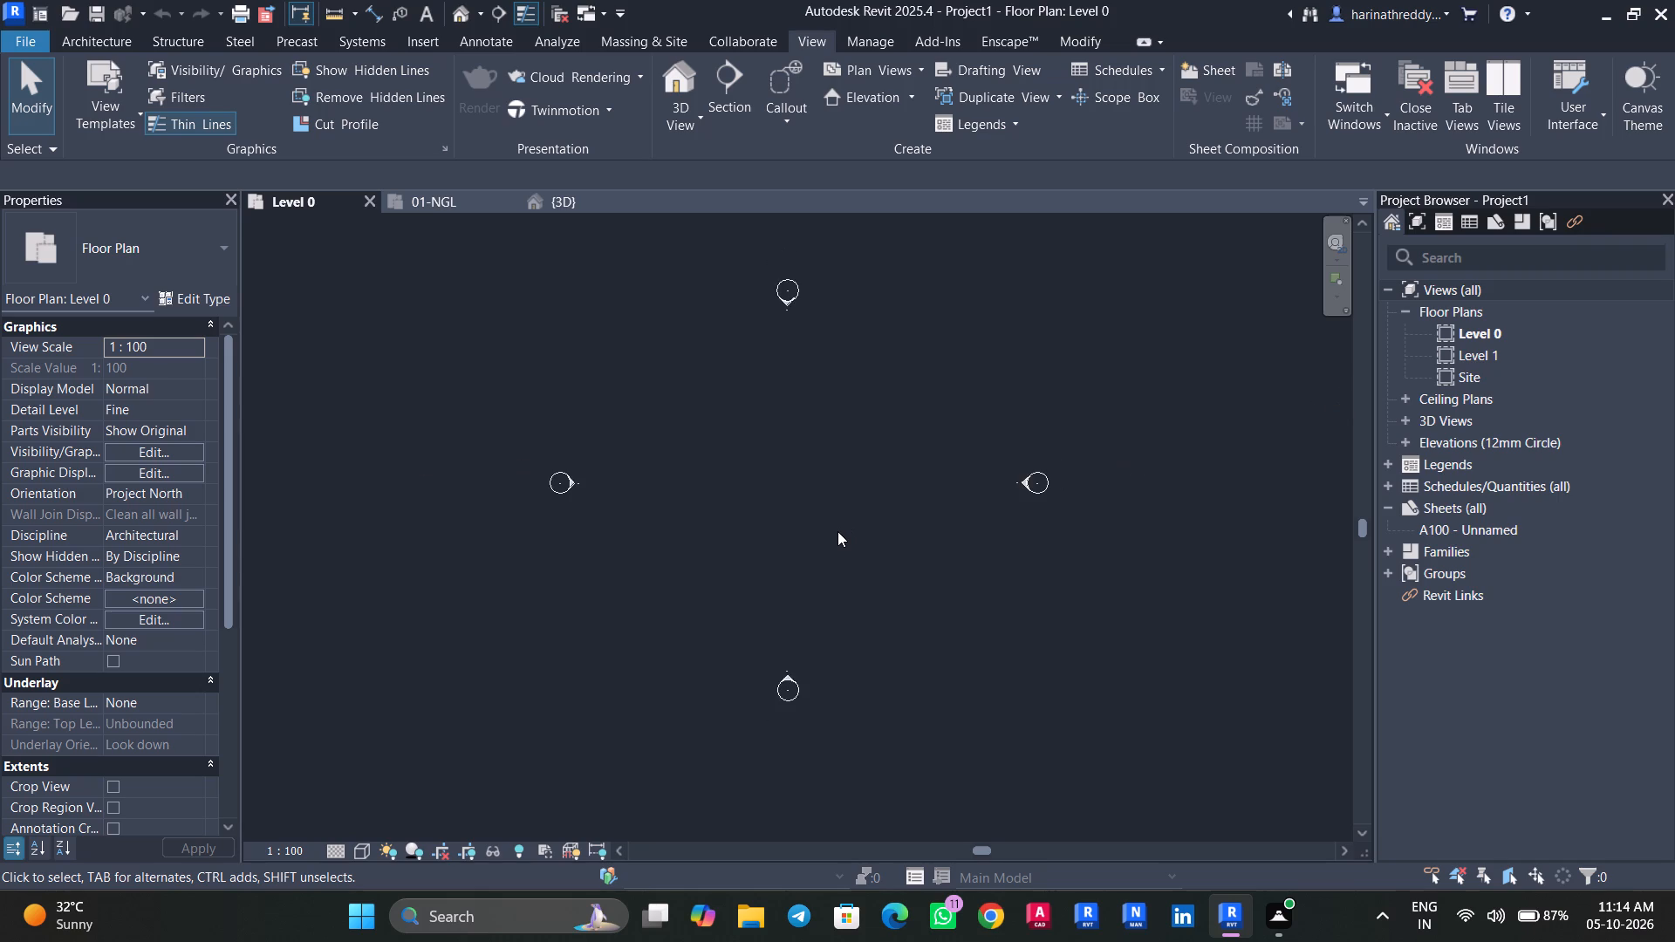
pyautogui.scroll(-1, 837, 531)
# Open Project1's East elevation from the 12mm Circle elevations.
pyautogui.click(1399, 449)
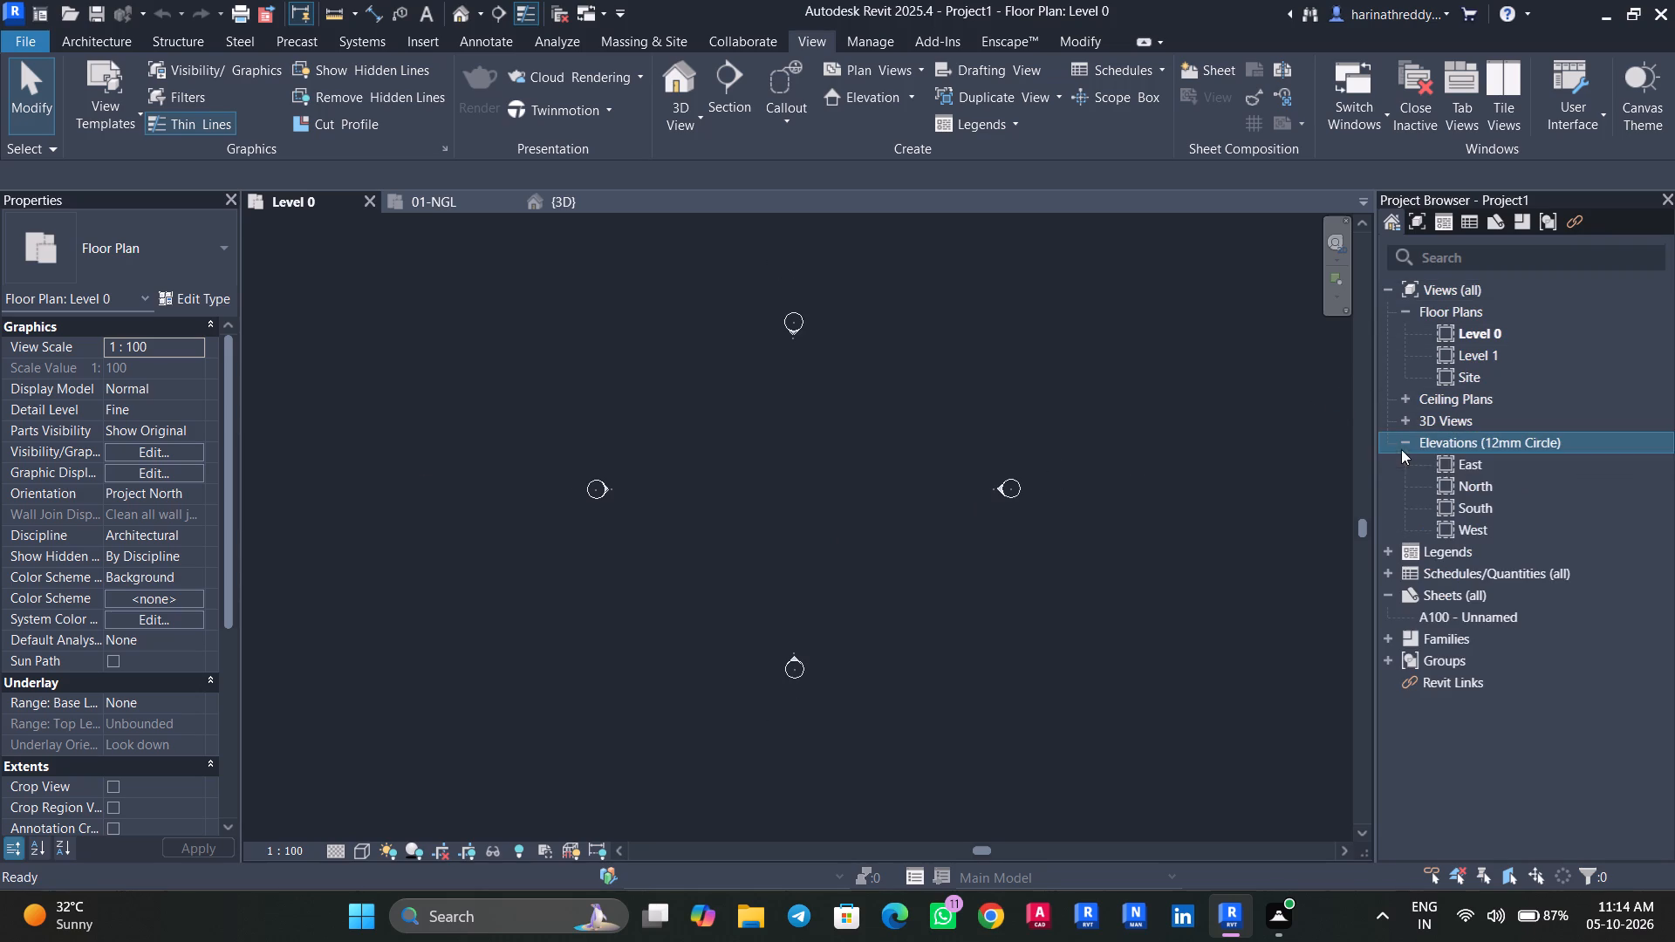
pyautogui.tripleClick(1455, 467)
pyautogui.scroll(1, 912, 494)
pyautogui.scroll(-4, 912, 494)
pyautogui.scroll(2, 912, 494)
pyautogui.scroll(-1, 912, 494)
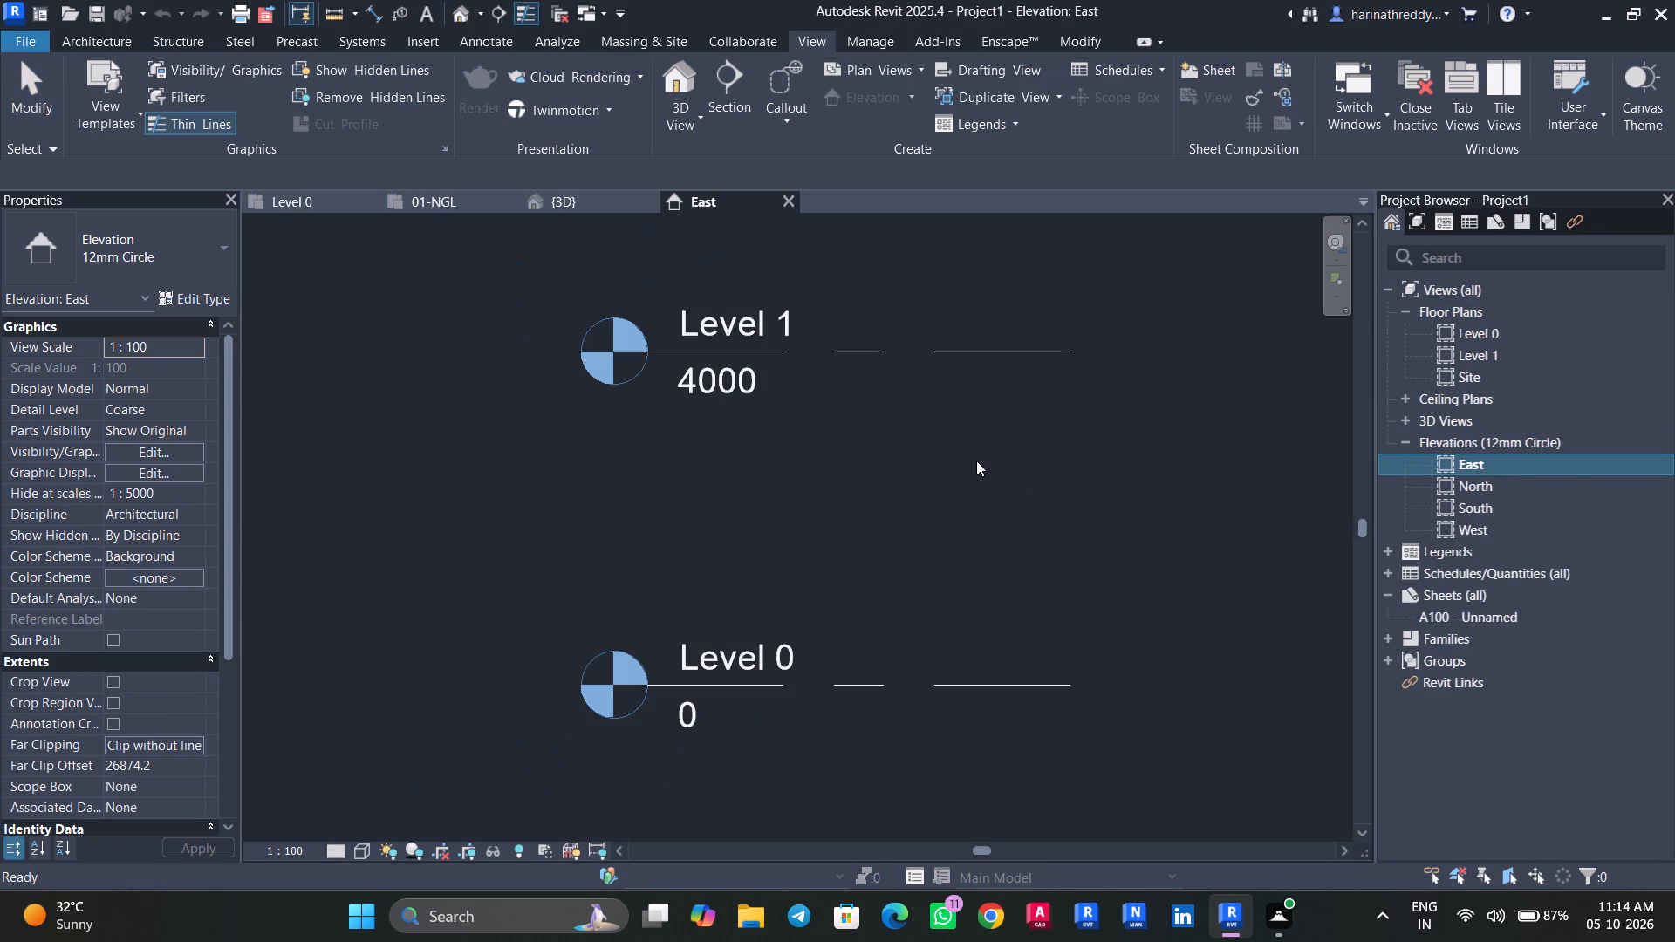
# Lengthen the aligned Level 1 and Level 0 lines in the East elevation by extending their end away from the level heads.
pyautogui.scroll(-5, 976, 461)
pyautogui.moveTo(999, 473); pyautogui.dragTo(625, 477, button='middle')
pyautogui.scroll(-3, 787, 479)
pyautogui.moveTo(935, 479); pyautogui.dragTo(582, 477, button='middle')
pyautogui.scroll(3, 658, 474)
pyautogui.scroll(-6, 658, 474)
pyautogui.click(608, 445)
pyautogui.moveTo(603, 443); pyautogui.dragTo(752, 451)
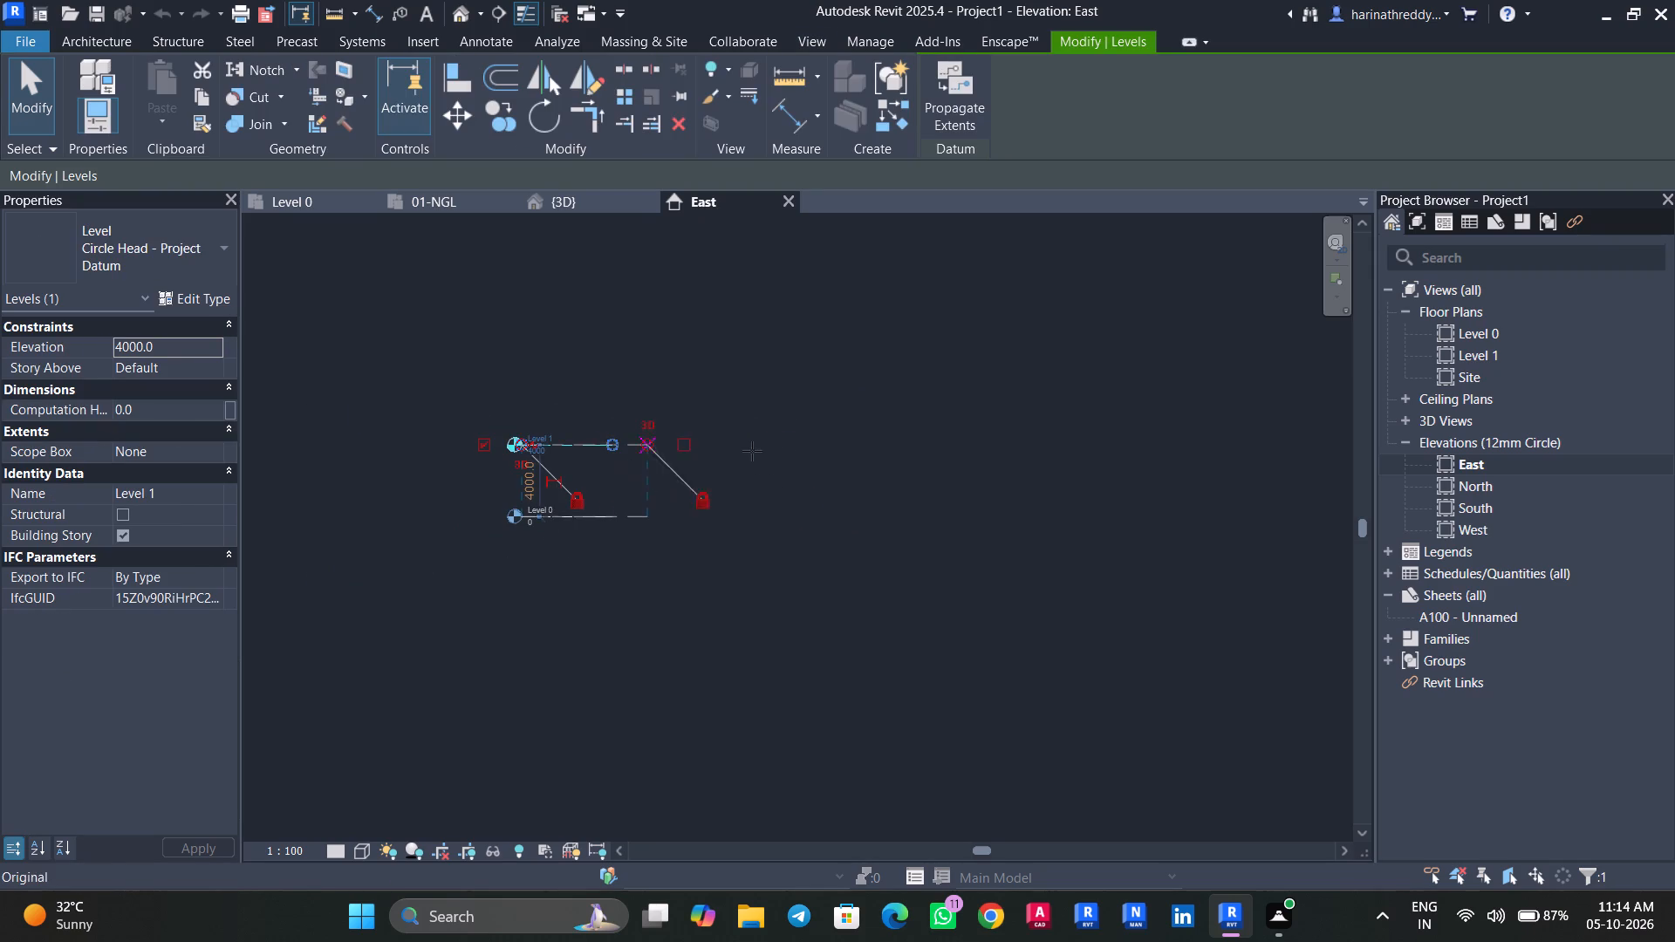
pyautogui.moveTo(752, 451); pyautogui.dragTo(1075, 472)
pyautogui.scroll(6, 974, 414)
pyautogui.moveTo(967, 414); pyautogui.dragTo(949, 442, button='middle')
pyautogui.scroll(-2, 952, 442)
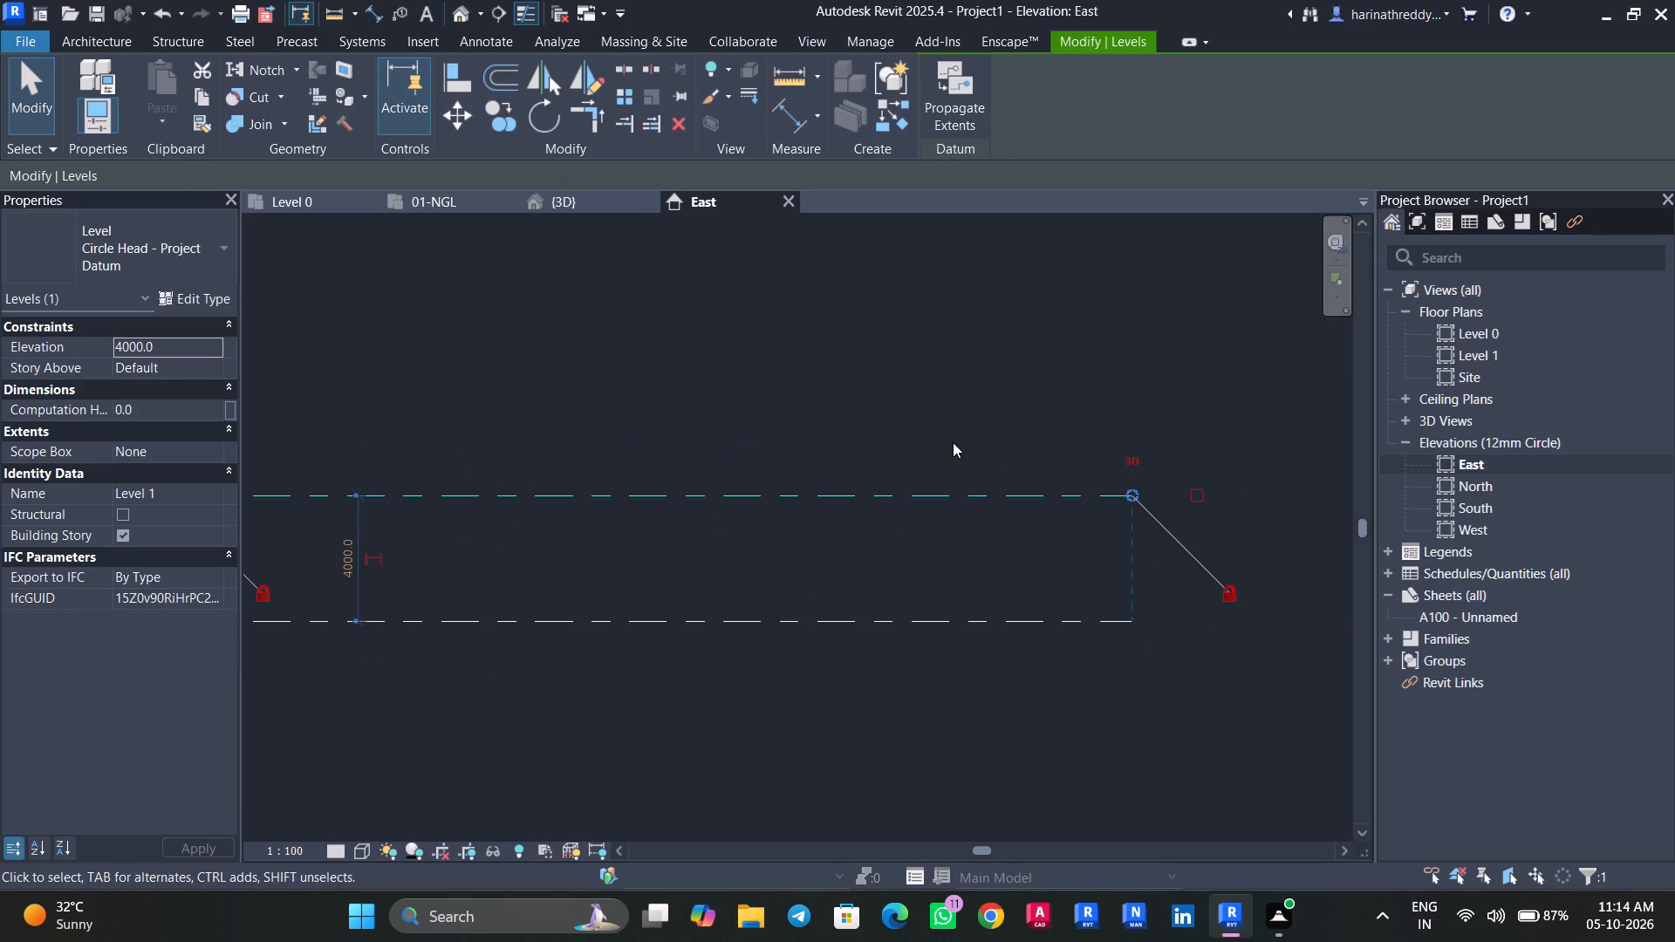
pyautogui.press('Escape')
pyautogui.press('Escape')
# Activate the 01-NGL view and close the REVIT MINI project, leaving Project1 open.
pyautogui.click(438, 205)
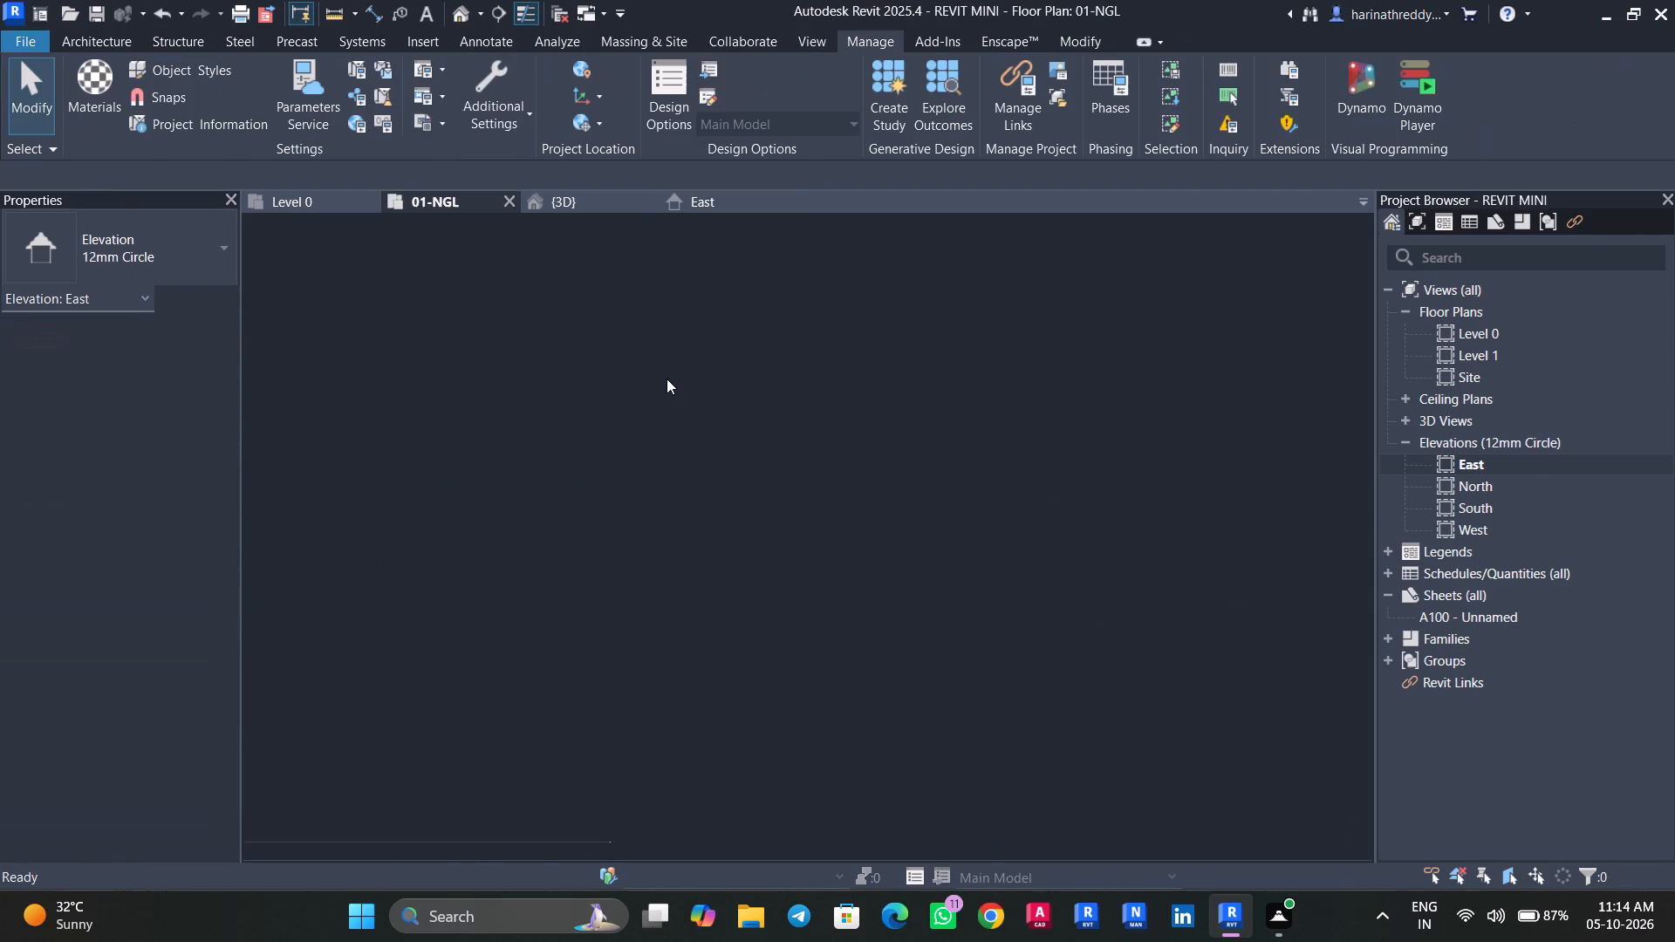
pyautogui.hotkey('ctrl', 'w')
pyautogui.click(899, 461)
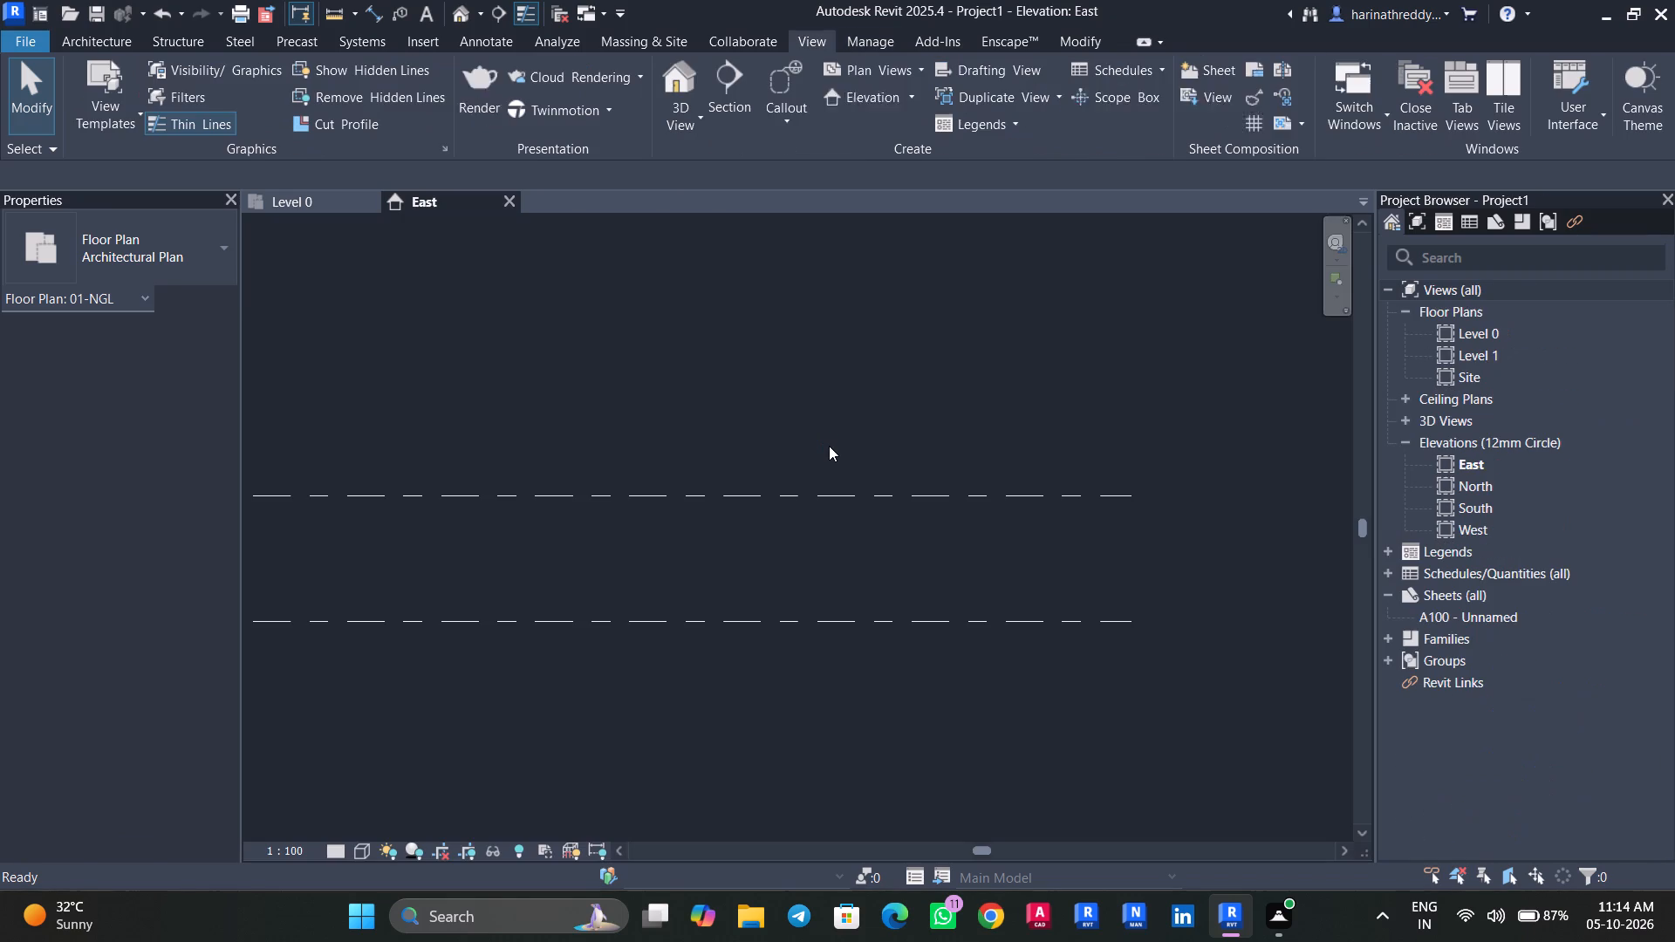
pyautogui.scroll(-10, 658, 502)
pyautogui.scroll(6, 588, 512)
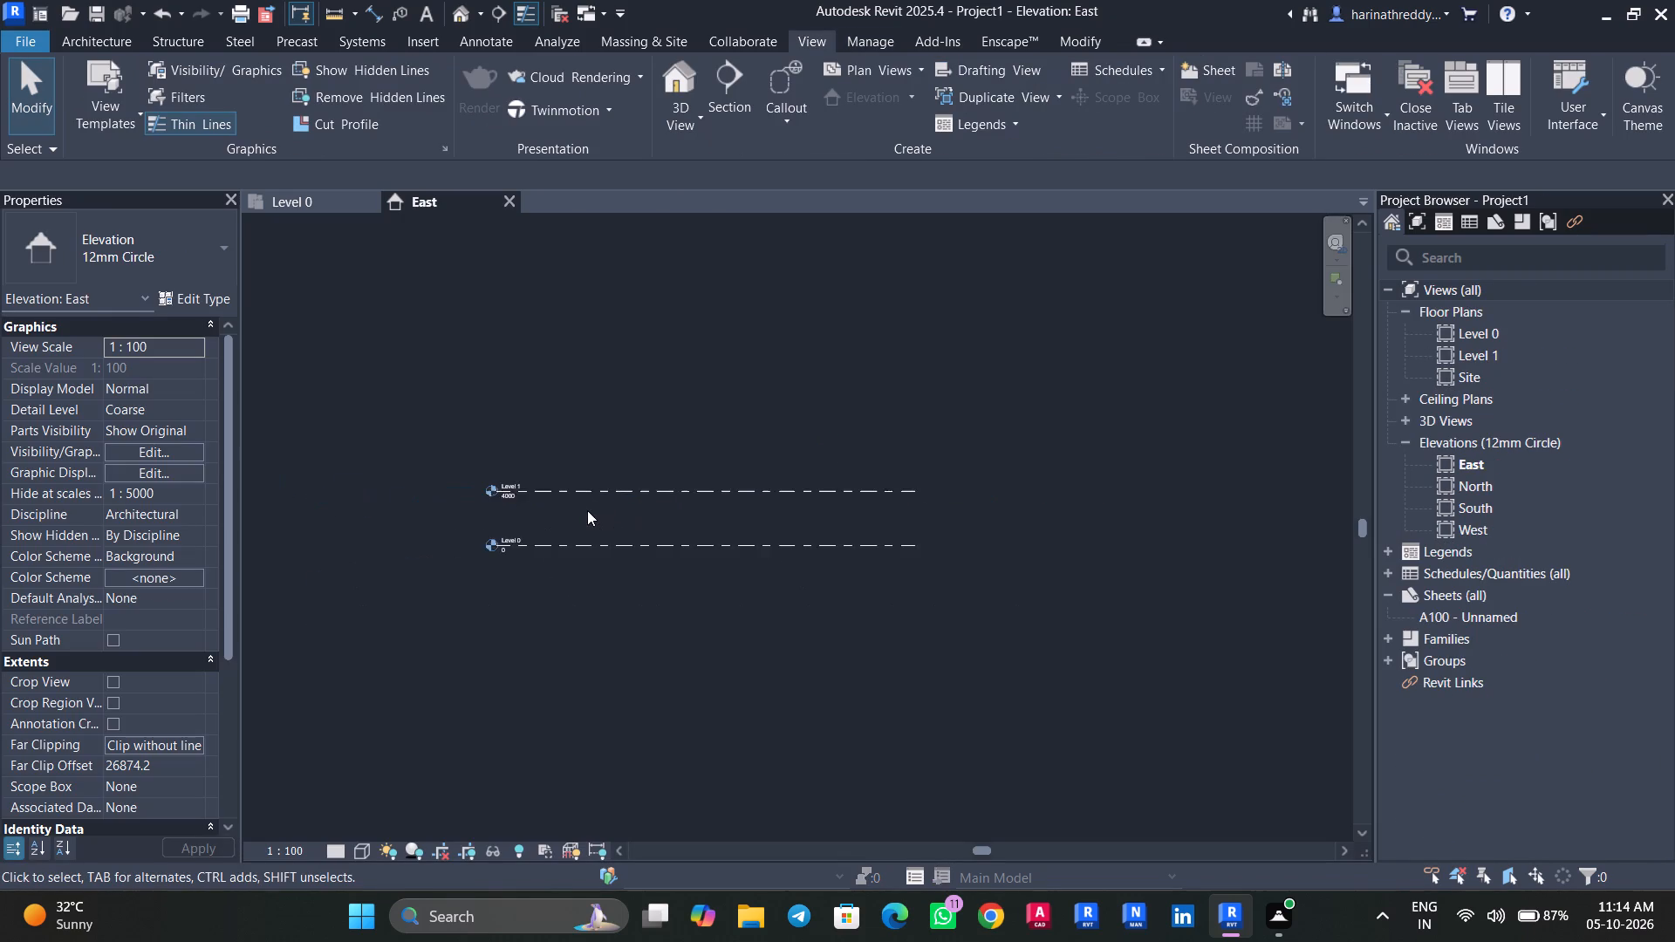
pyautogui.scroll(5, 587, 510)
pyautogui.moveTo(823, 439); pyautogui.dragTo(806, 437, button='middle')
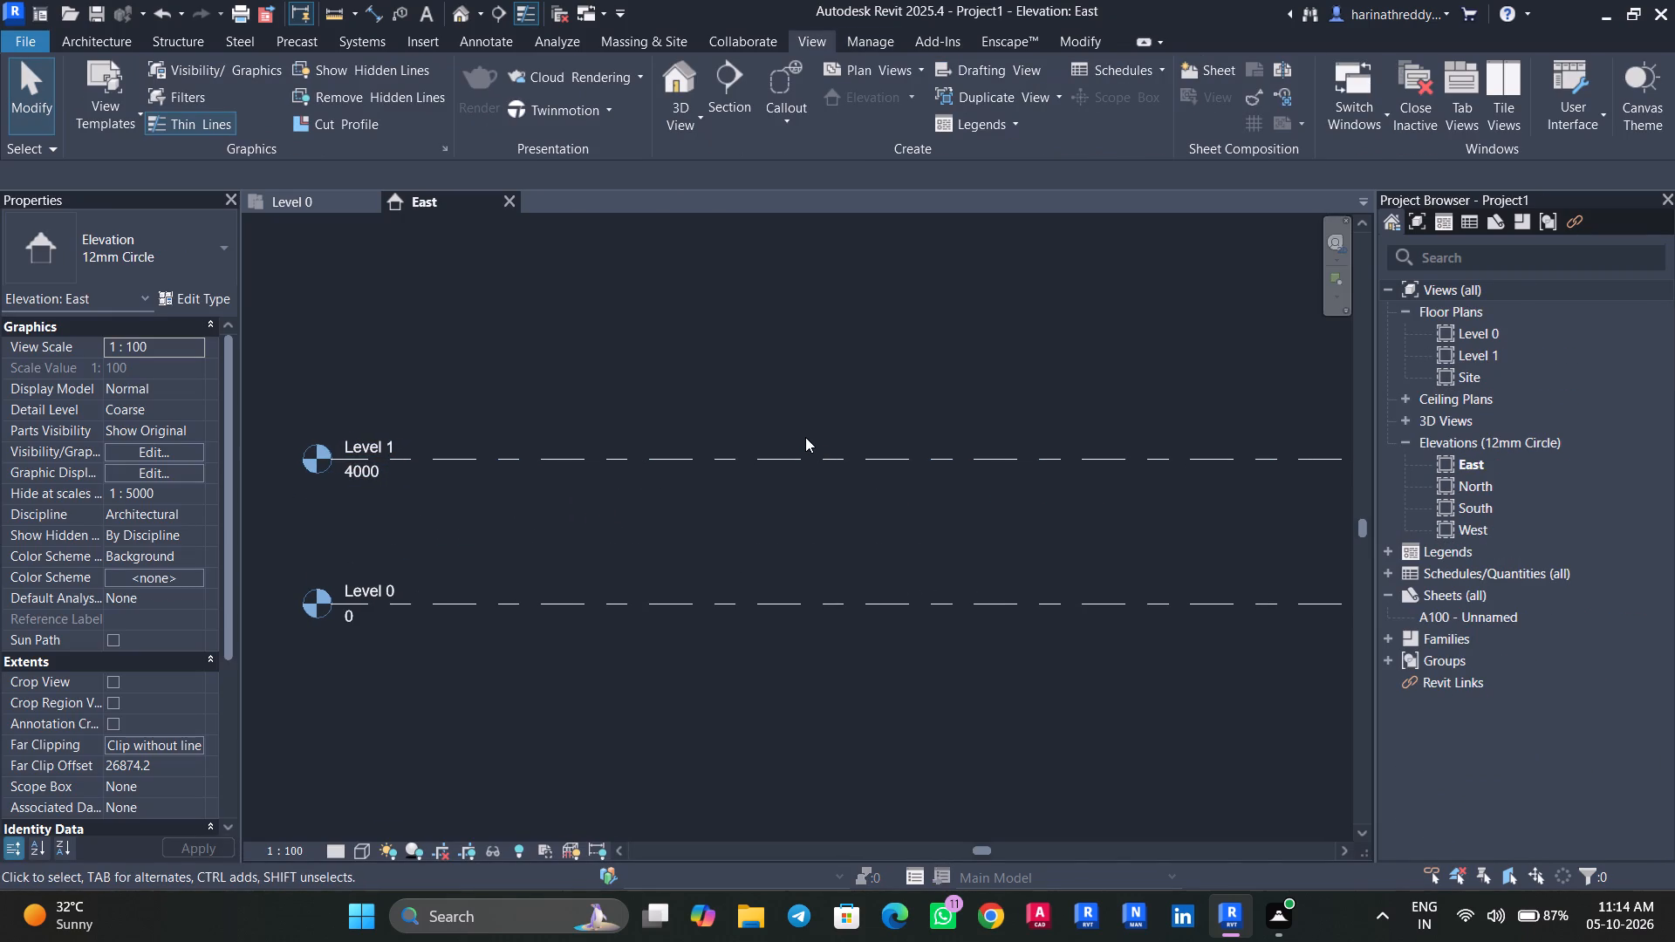
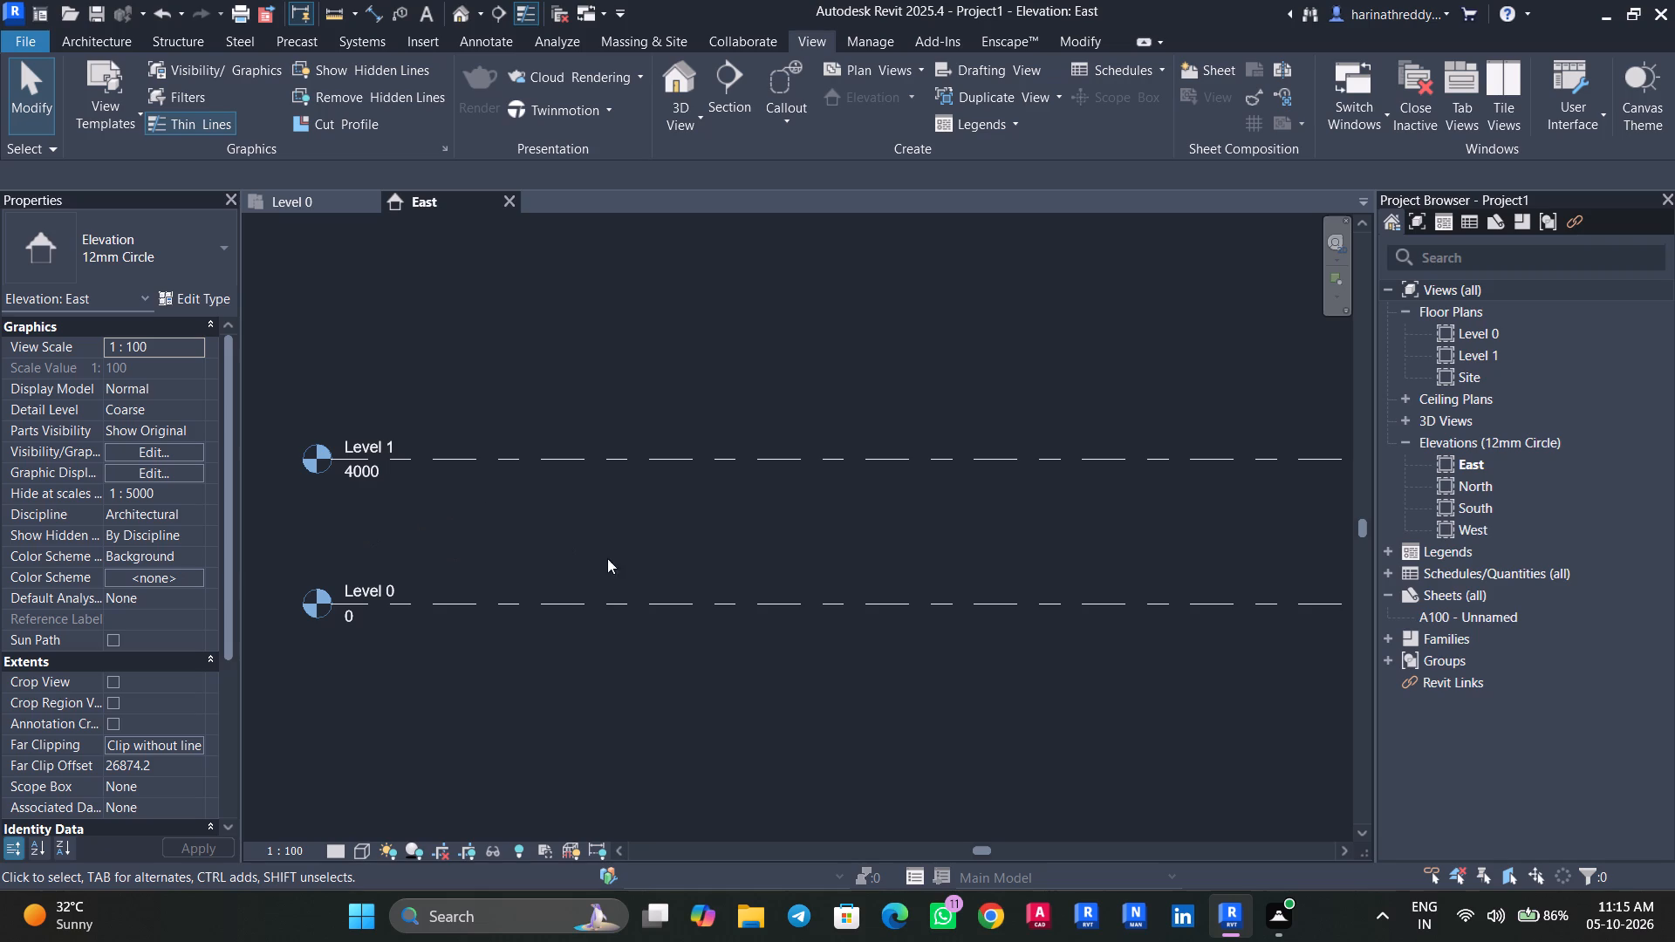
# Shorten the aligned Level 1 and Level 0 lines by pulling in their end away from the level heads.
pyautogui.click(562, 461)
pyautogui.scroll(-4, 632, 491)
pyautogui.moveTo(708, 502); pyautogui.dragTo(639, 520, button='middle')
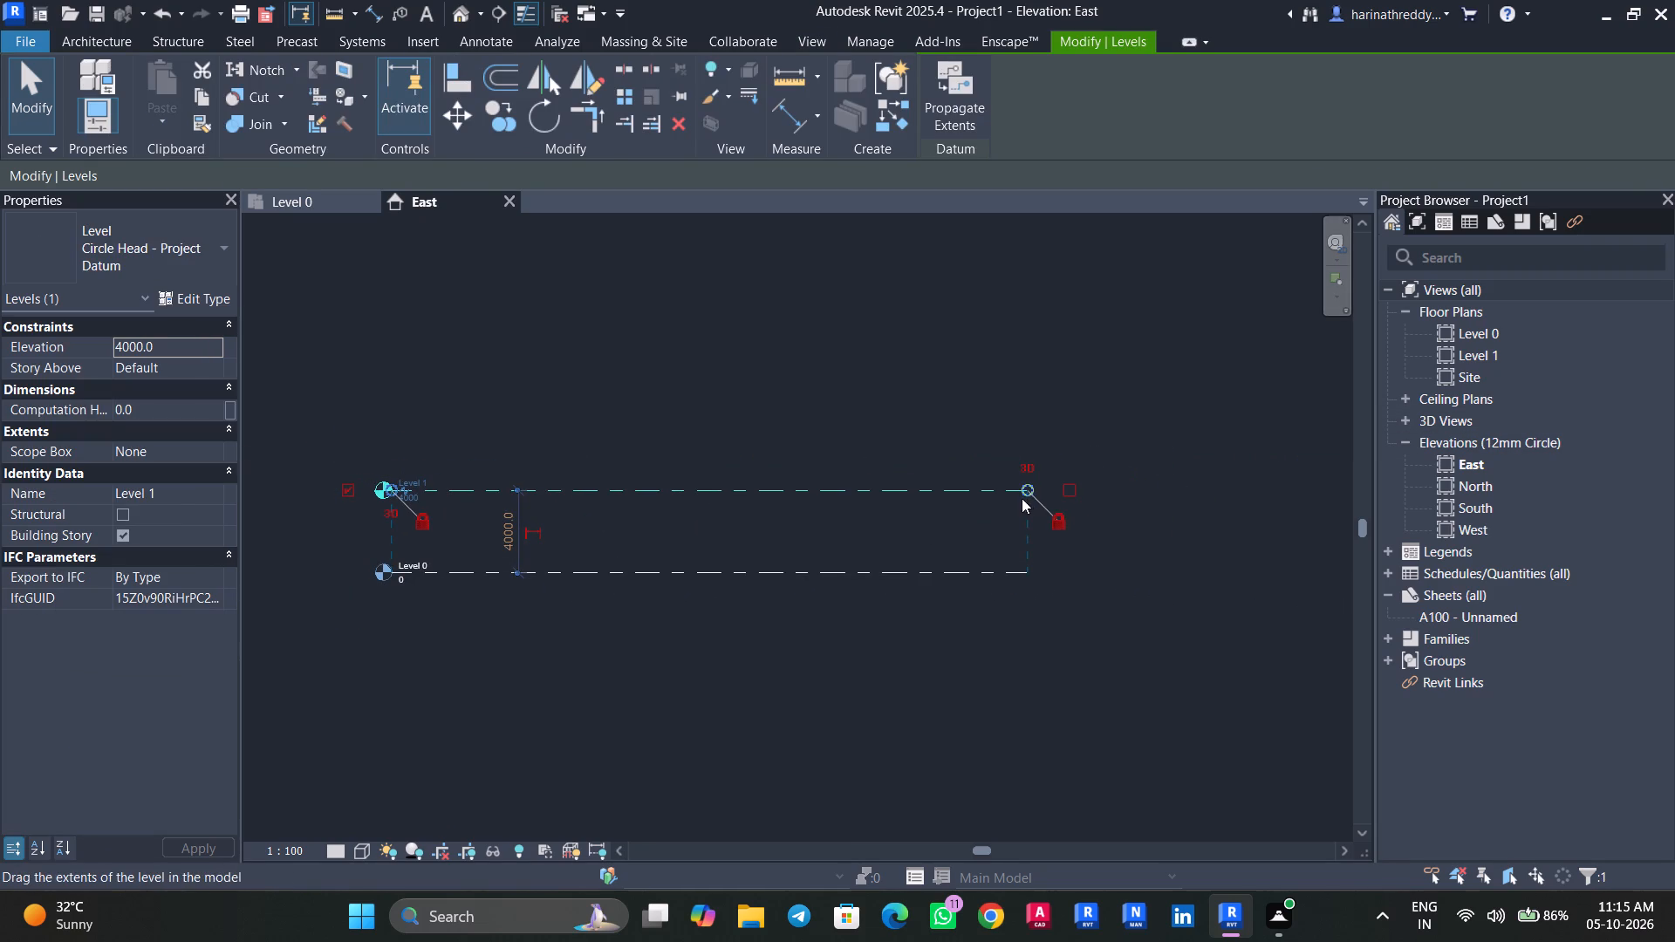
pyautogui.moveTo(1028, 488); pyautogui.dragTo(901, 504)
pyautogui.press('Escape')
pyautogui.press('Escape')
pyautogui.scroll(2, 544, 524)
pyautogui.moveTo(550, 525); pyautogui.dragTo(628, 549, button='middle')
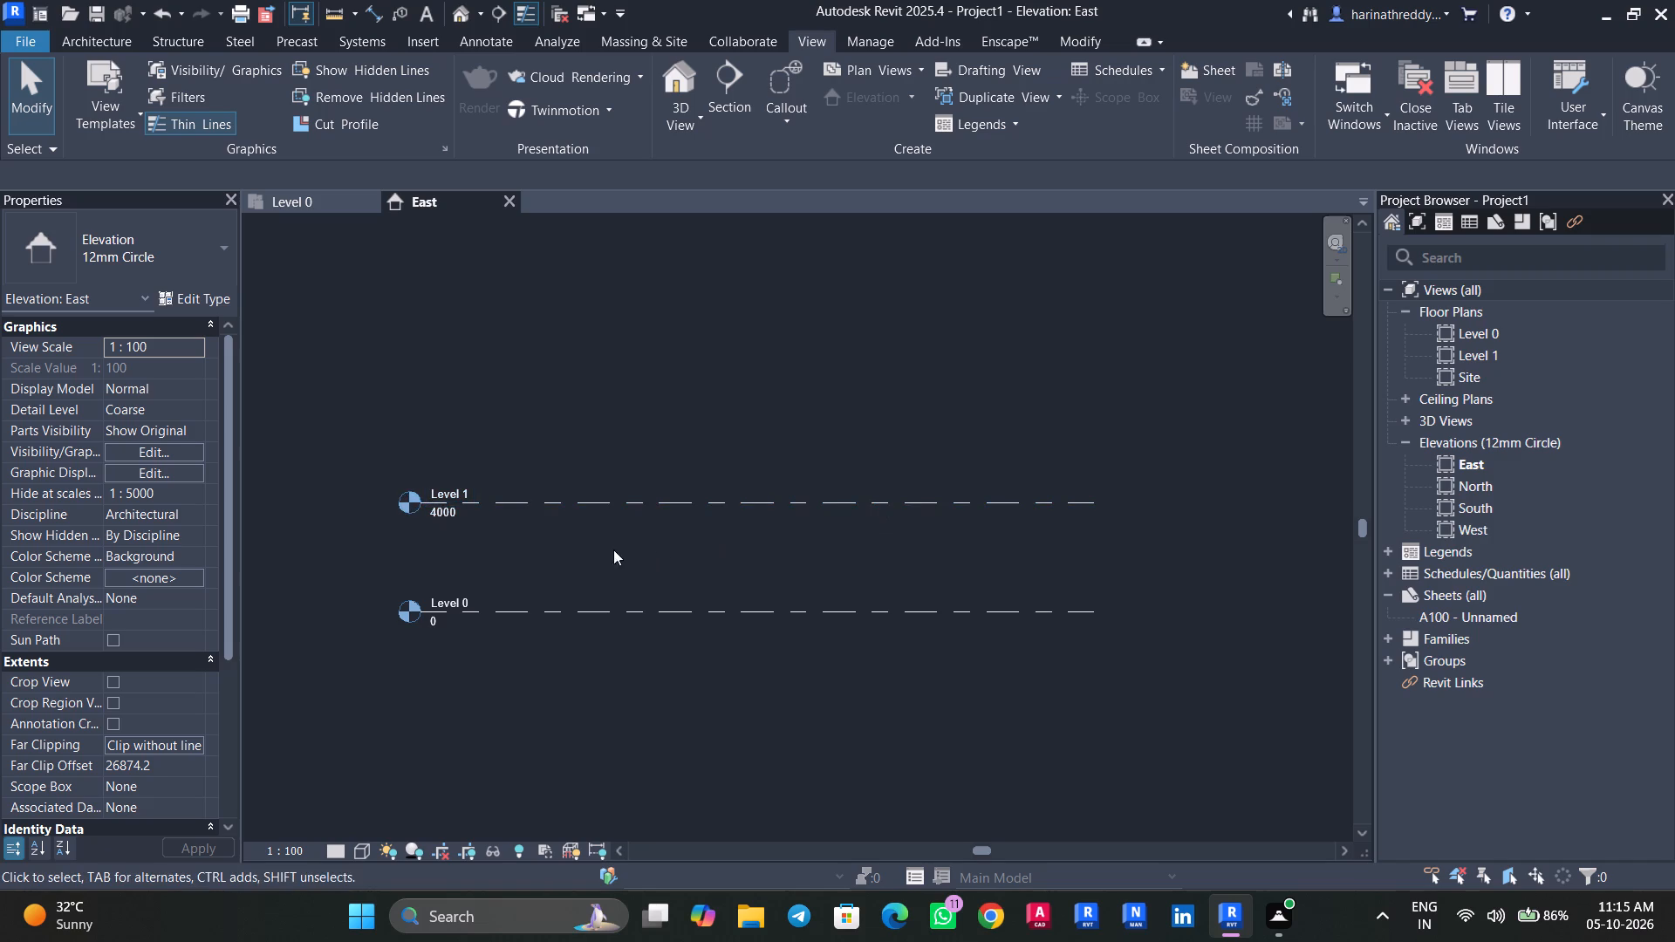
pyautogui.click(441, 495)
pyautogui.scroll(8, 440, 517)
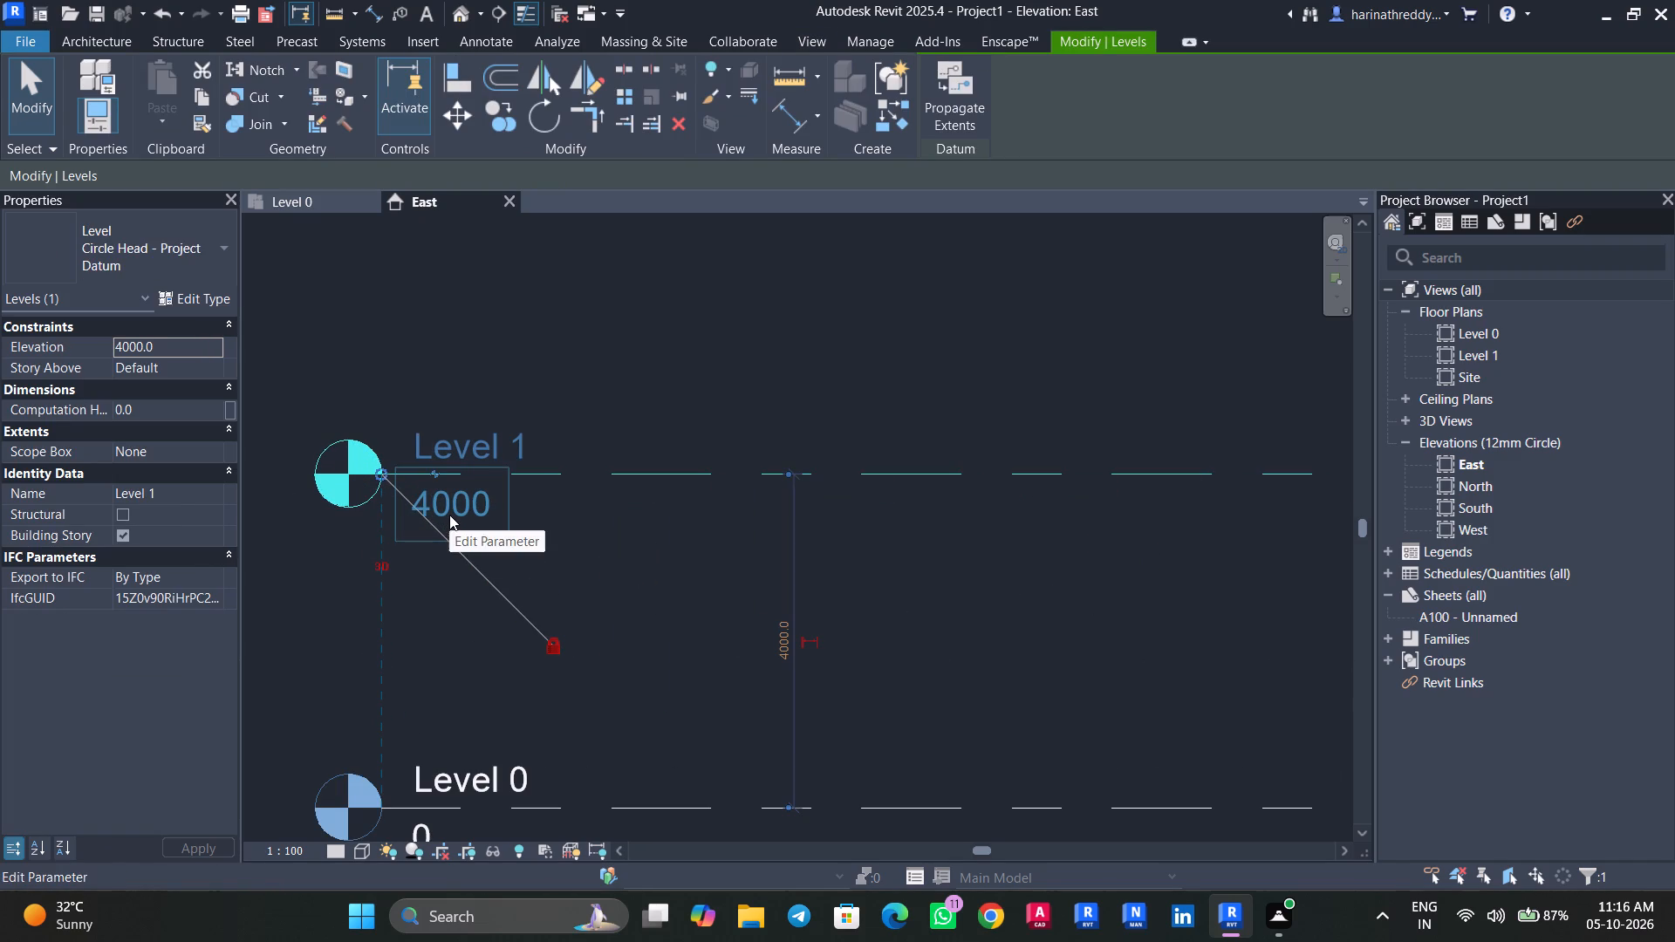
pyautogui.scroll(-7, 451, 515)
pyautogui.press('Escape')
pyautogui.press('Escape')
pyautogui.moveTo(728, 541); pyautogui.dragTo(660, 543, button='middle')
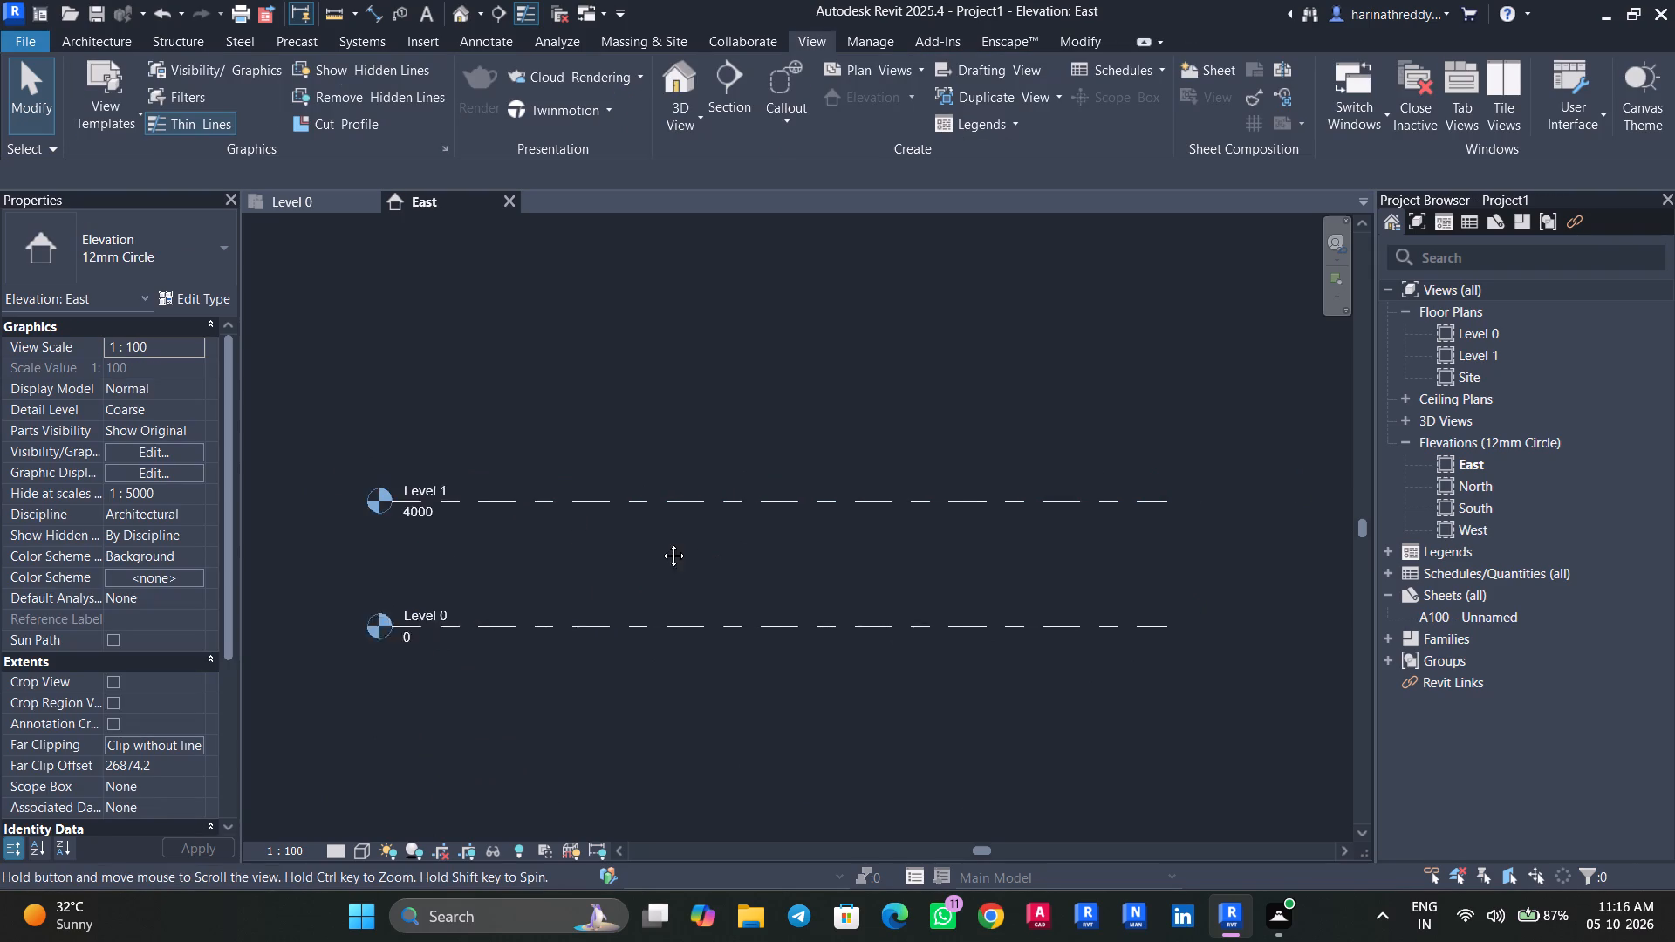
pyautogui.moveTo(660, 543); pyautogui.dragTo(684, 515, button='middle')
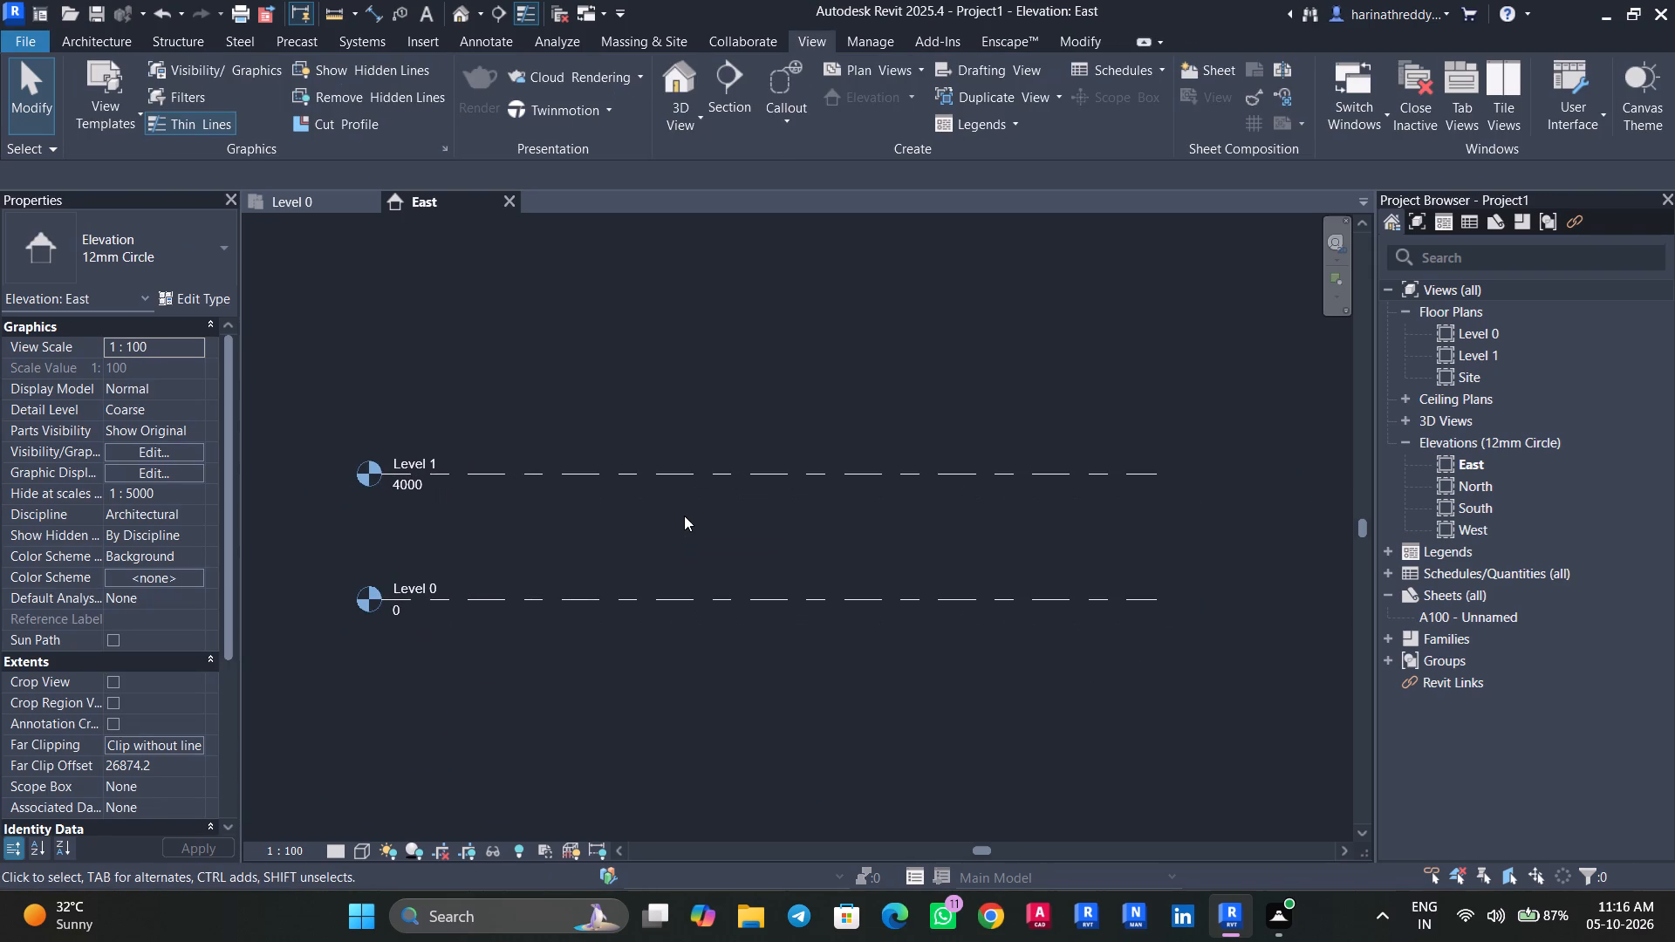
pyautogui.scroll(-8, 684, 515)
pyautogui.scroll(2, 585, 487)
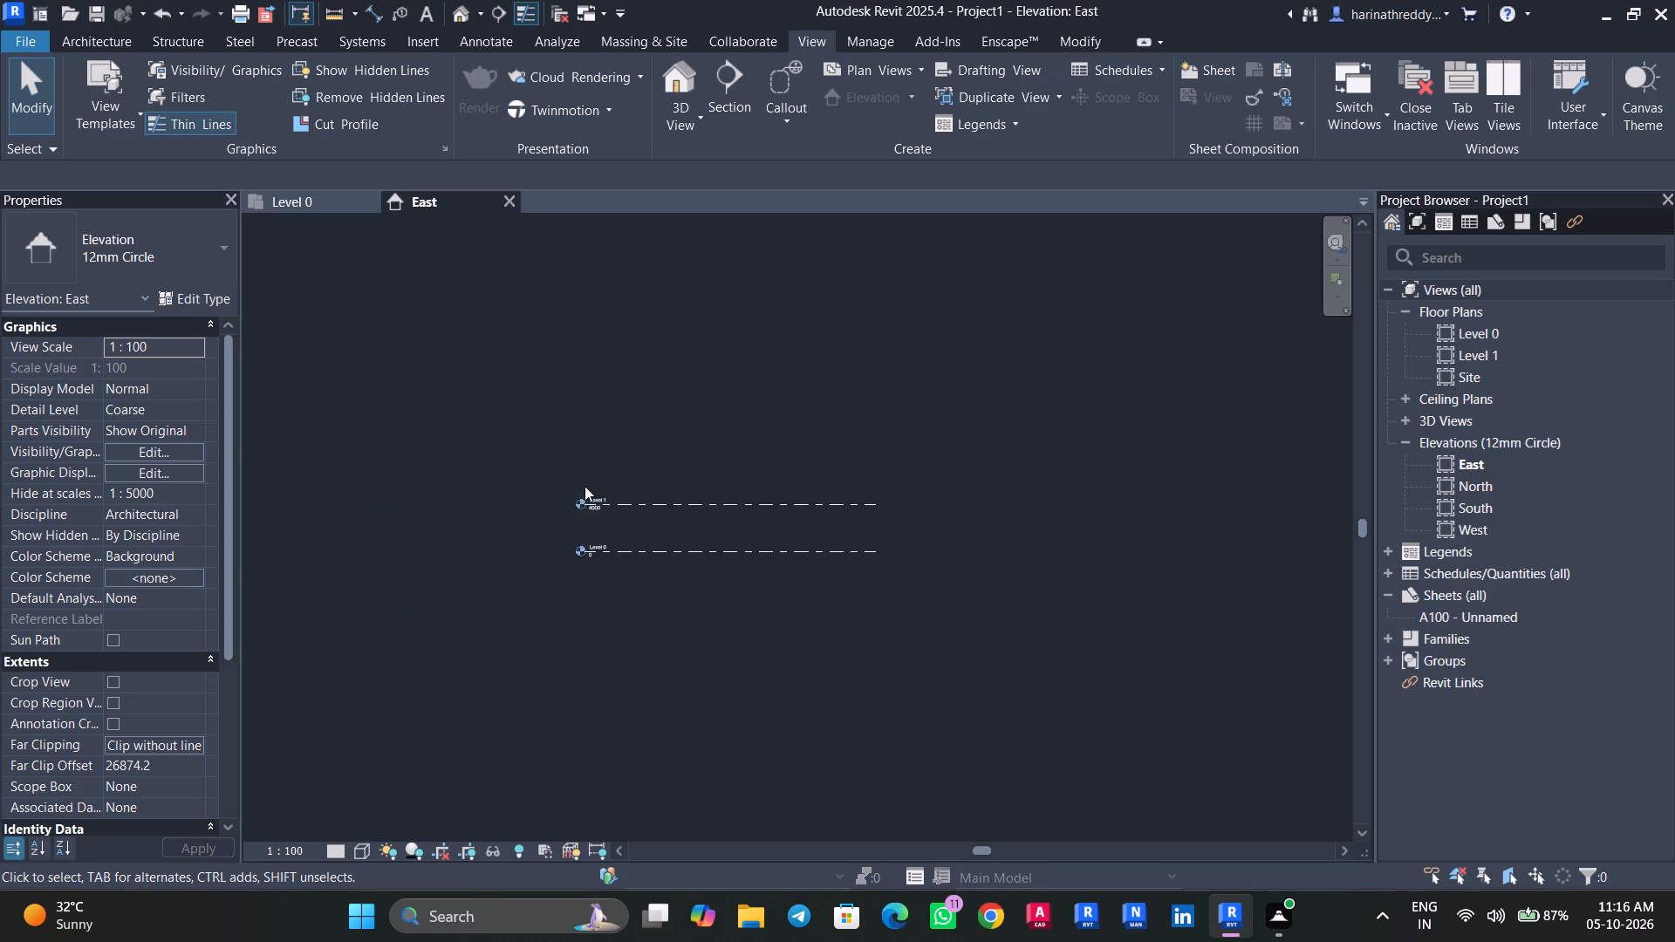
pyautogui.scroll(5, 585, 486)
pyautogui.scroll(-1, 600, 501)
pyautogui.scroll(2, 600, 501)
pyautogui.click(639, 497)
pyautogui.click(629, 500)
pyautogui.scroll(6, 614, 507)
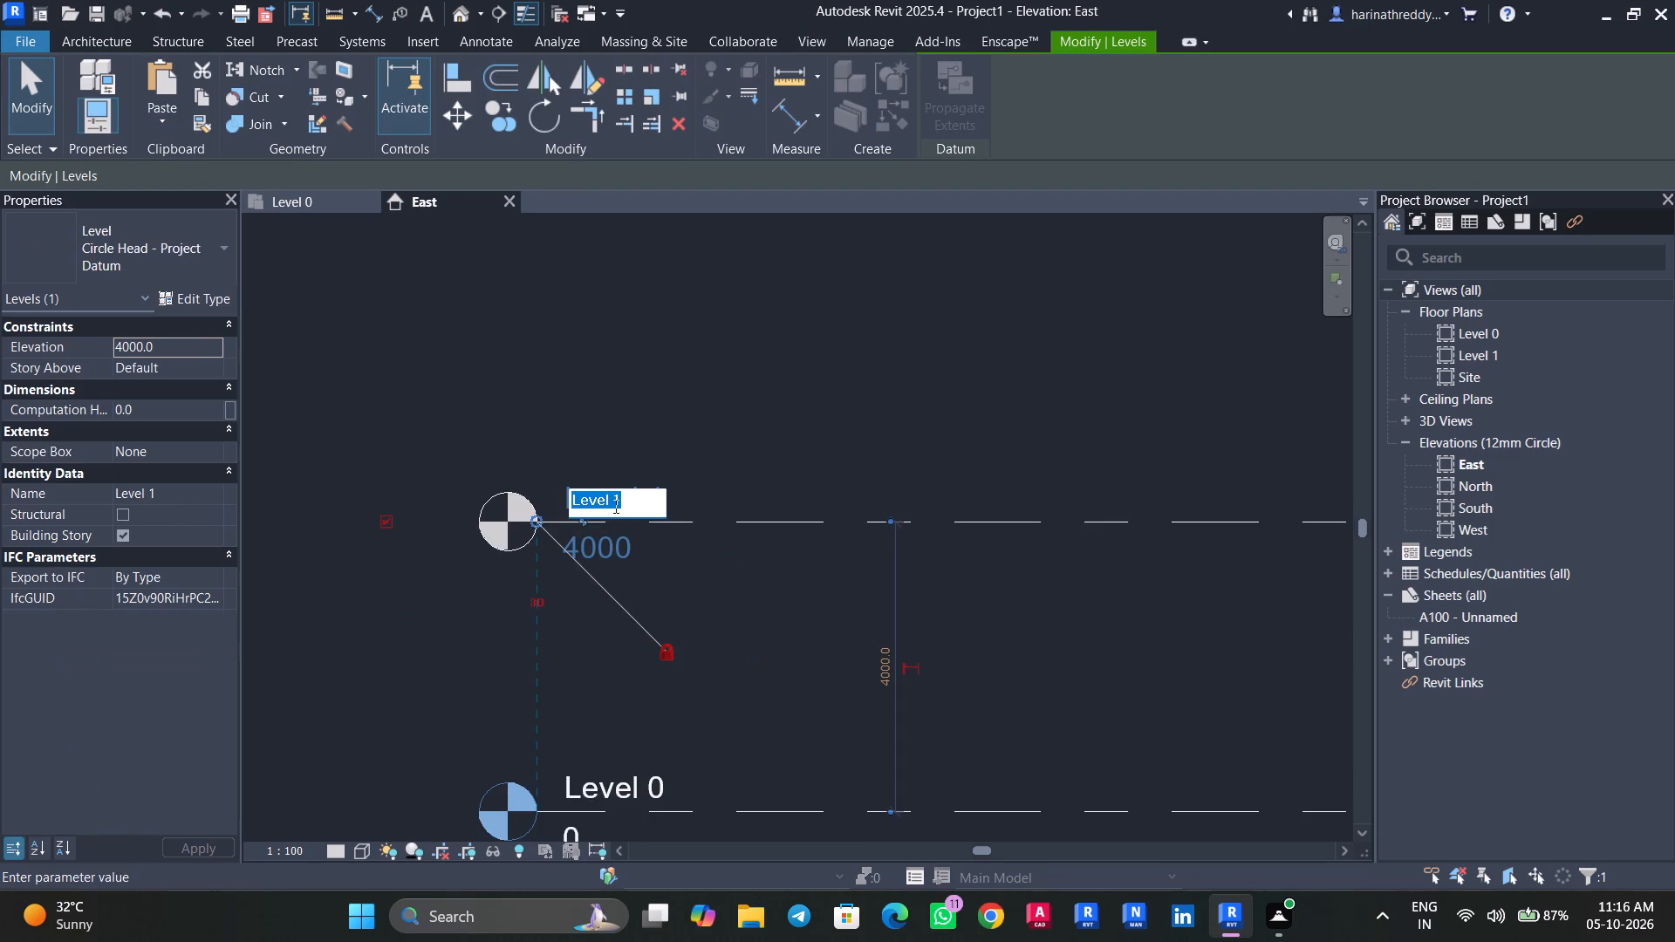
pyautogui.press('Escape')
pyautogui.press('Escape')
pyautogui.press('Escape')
# Rename Level 0 as 01-NGL in the East elevation.
pyautogui.scroll(-4, 648, 643)
pyautogui.moveTo(646, 633); pyautogui.dragTo(638, 536, button='middle')
pyautogui.click(631, 613)
pyautogui.click(628, 614)
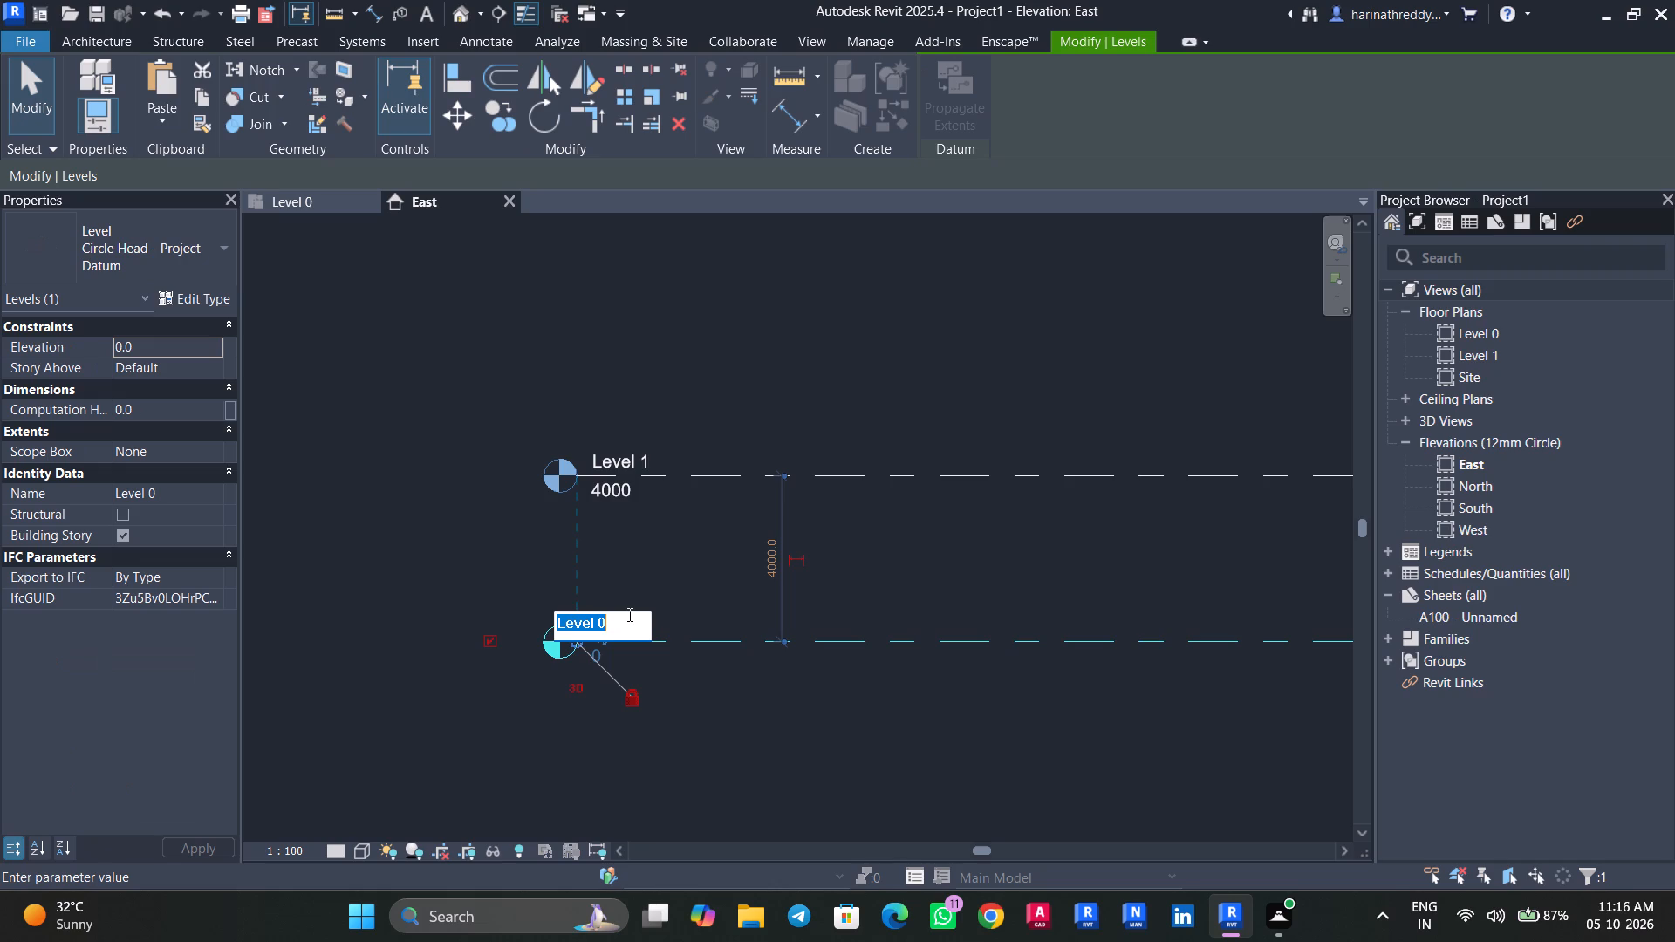
pyautogui.write('01-')
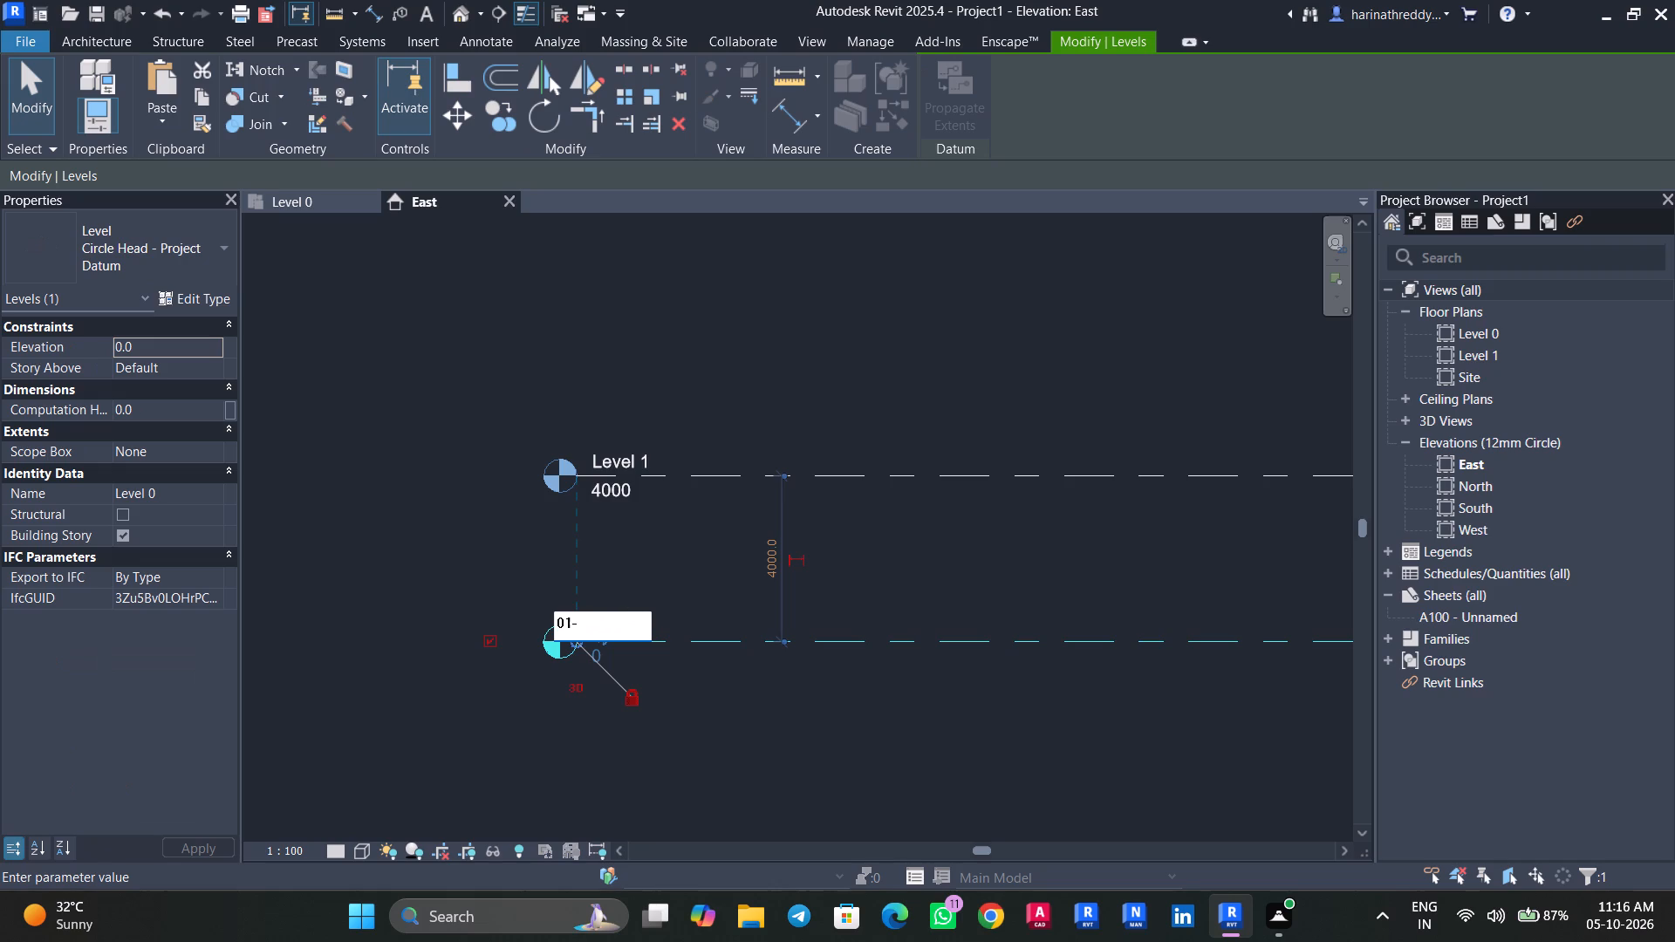
pyautogui.press('n')
pyautogui.write('NGL')
pyautogui.click(930, 534)
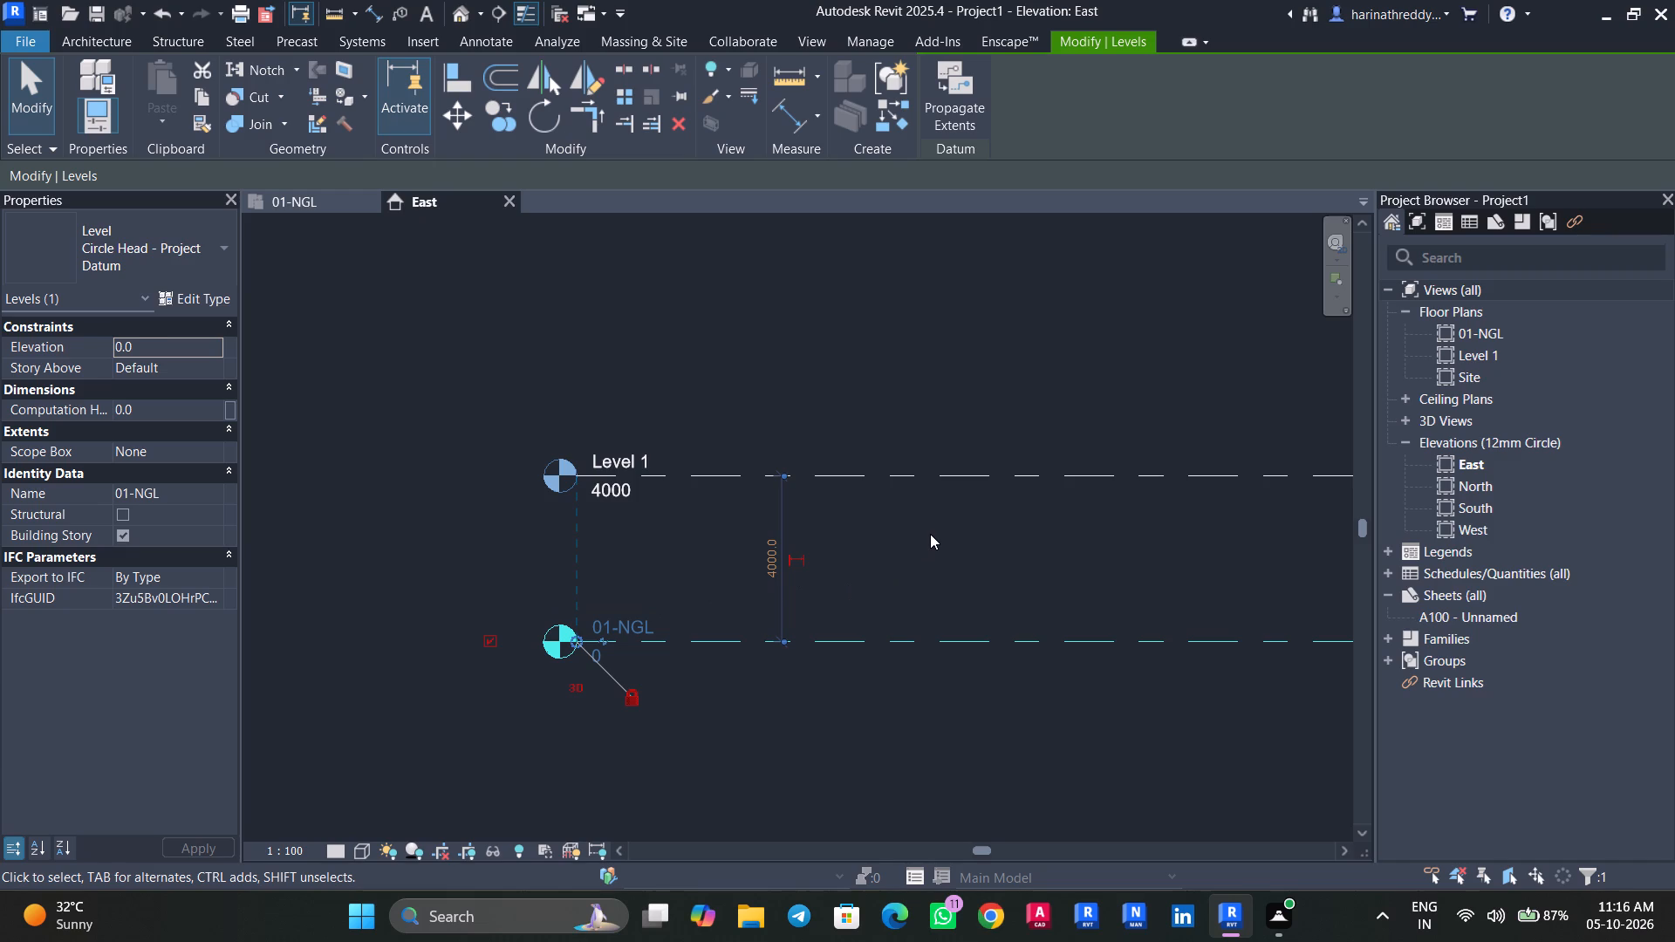
pyautogui.press('Escape')
pyautogui.press('Escape')
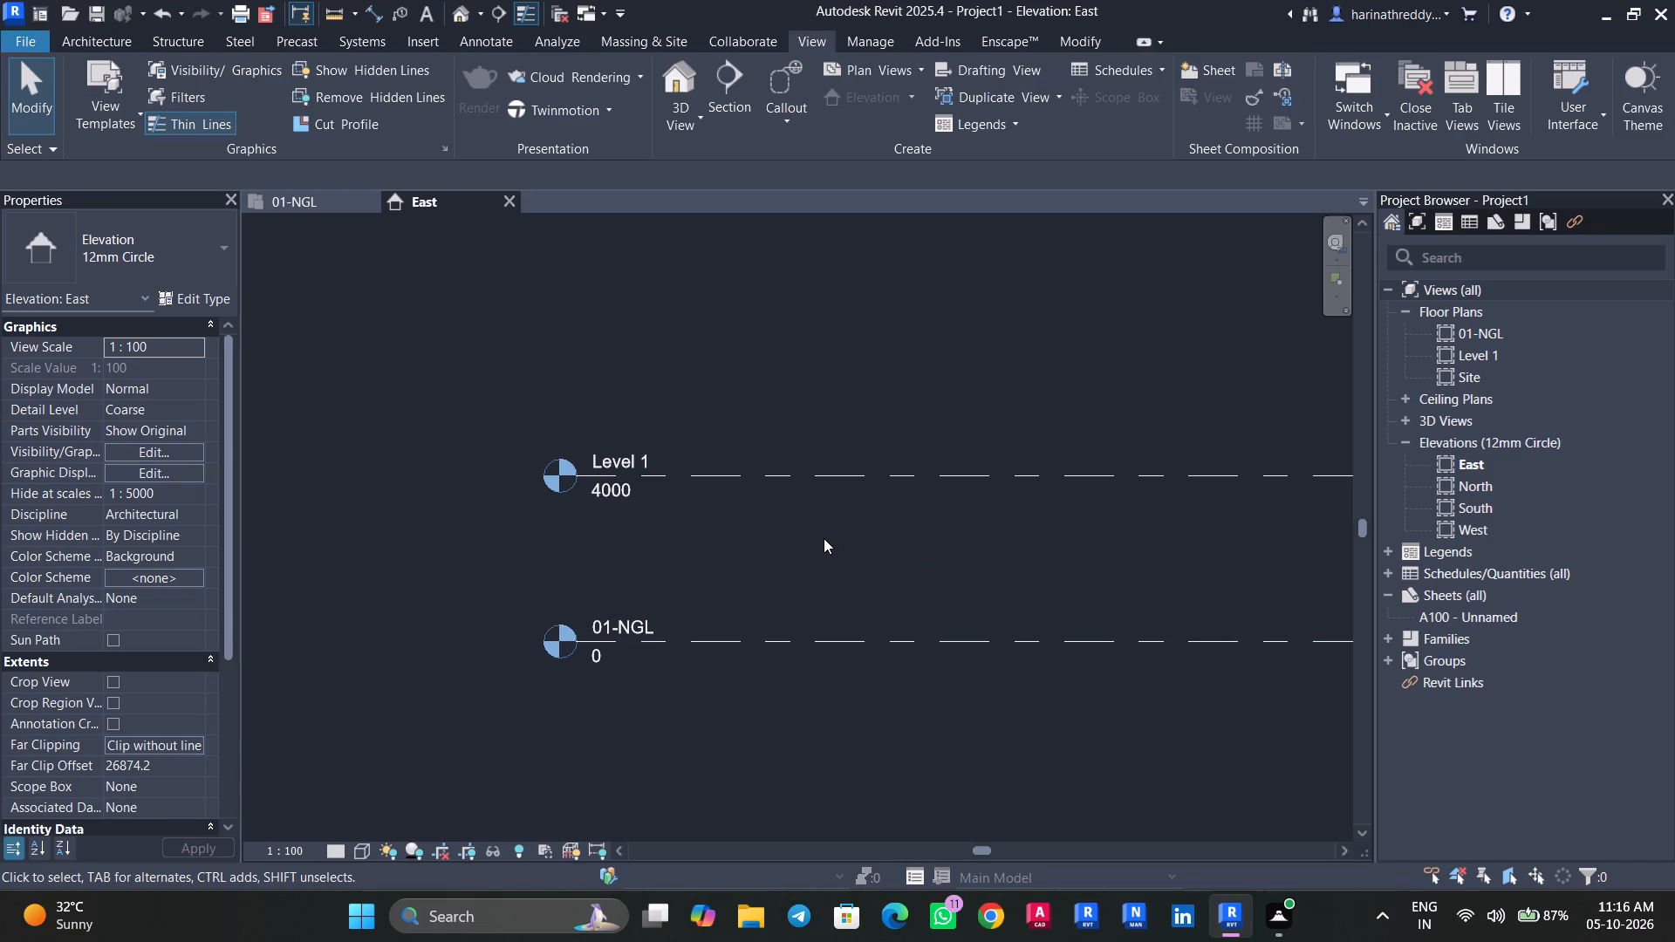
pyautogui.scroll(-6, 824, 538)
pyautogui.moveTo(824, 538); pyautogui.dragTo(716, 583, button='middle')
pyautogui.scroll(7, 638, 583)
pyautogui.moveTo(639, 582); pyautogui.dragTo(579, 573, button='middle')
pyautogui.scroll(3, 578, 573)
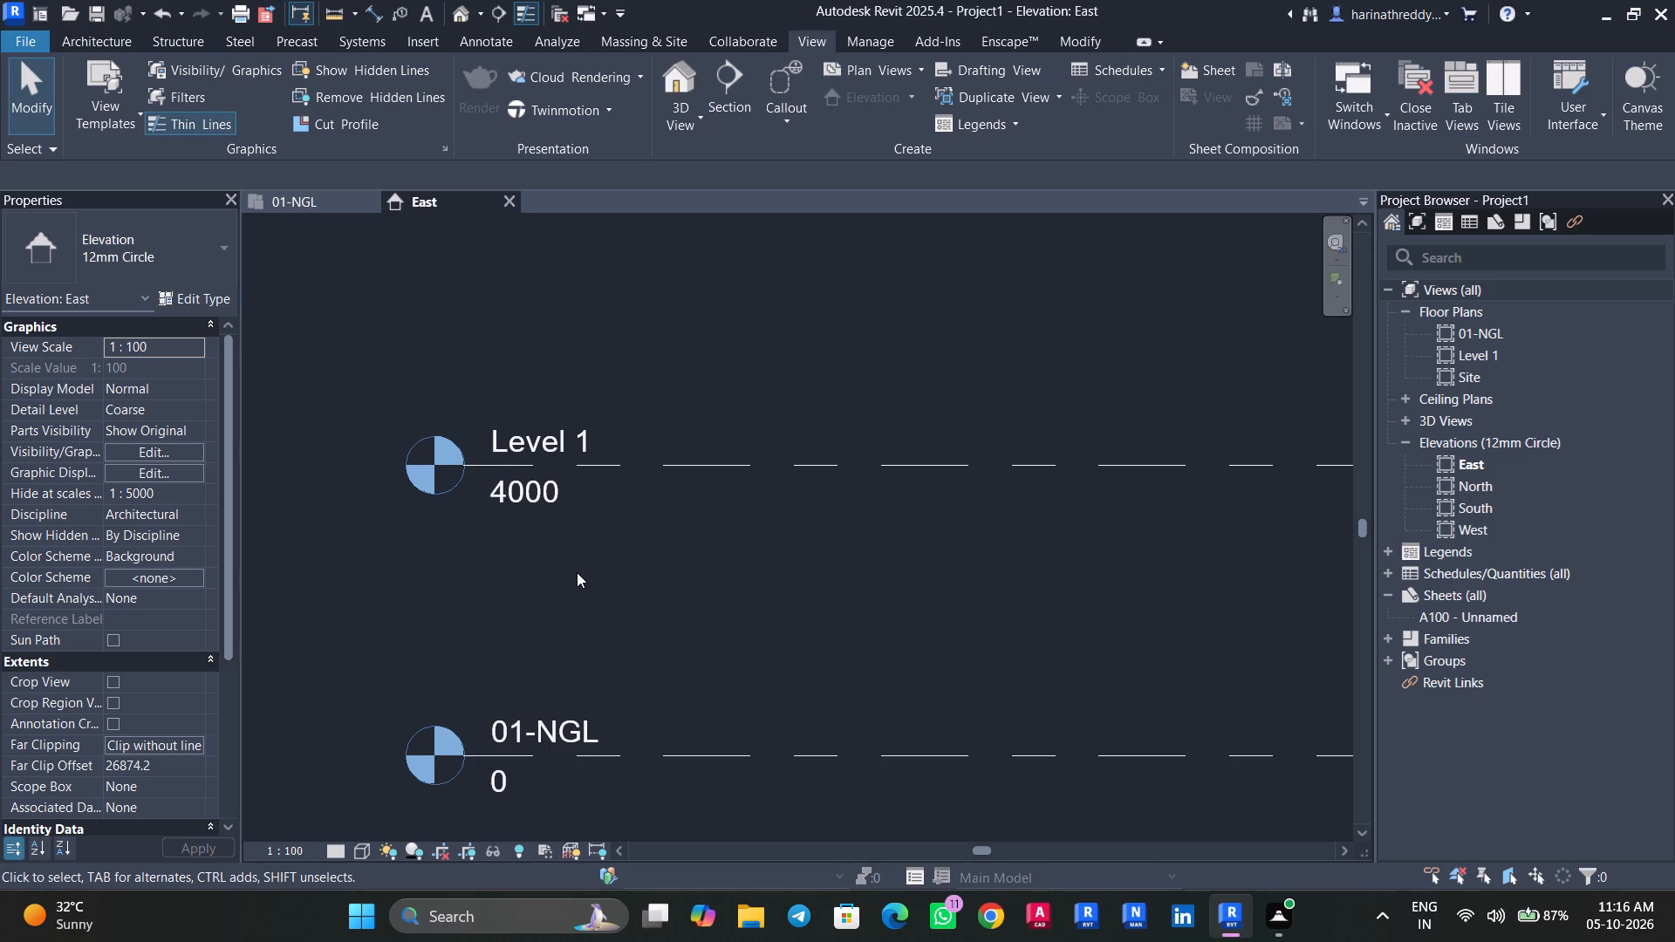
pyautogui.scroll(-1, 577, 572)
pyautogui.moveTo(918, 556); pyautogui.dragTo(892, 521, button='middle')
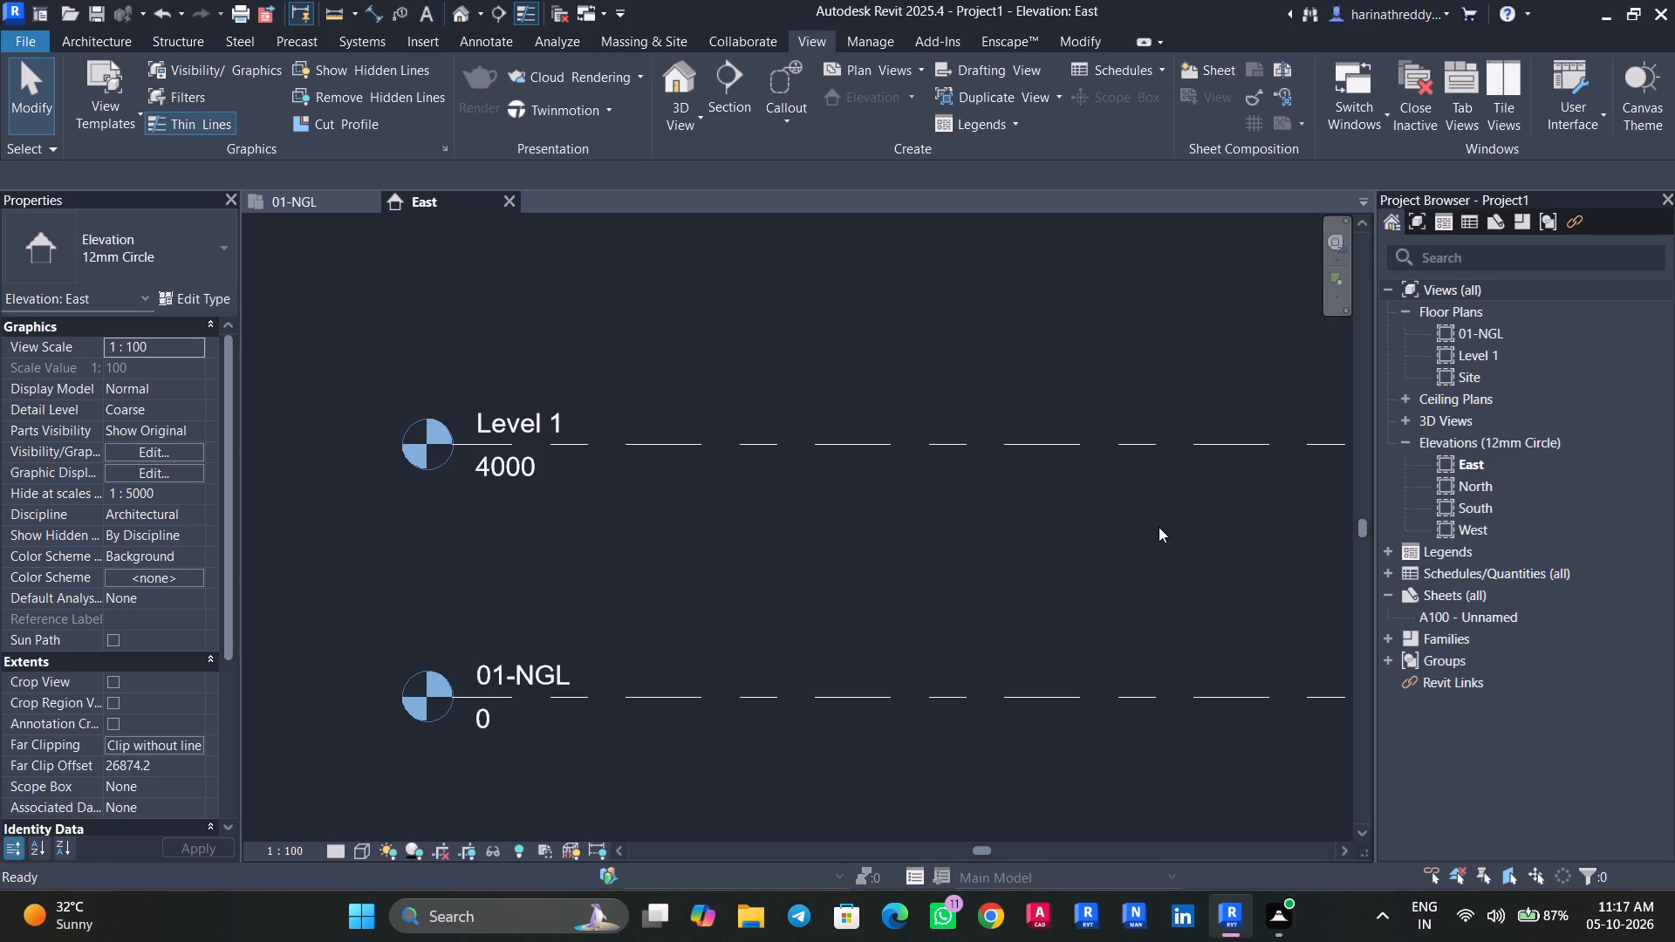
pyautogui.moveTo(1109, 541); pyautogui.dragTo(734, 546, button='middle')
# Shorten the aligned Level 1 and 01-NGL lines by pulling in their end away from the level heads.
pyautogui.scroll(-2, 733, 546)
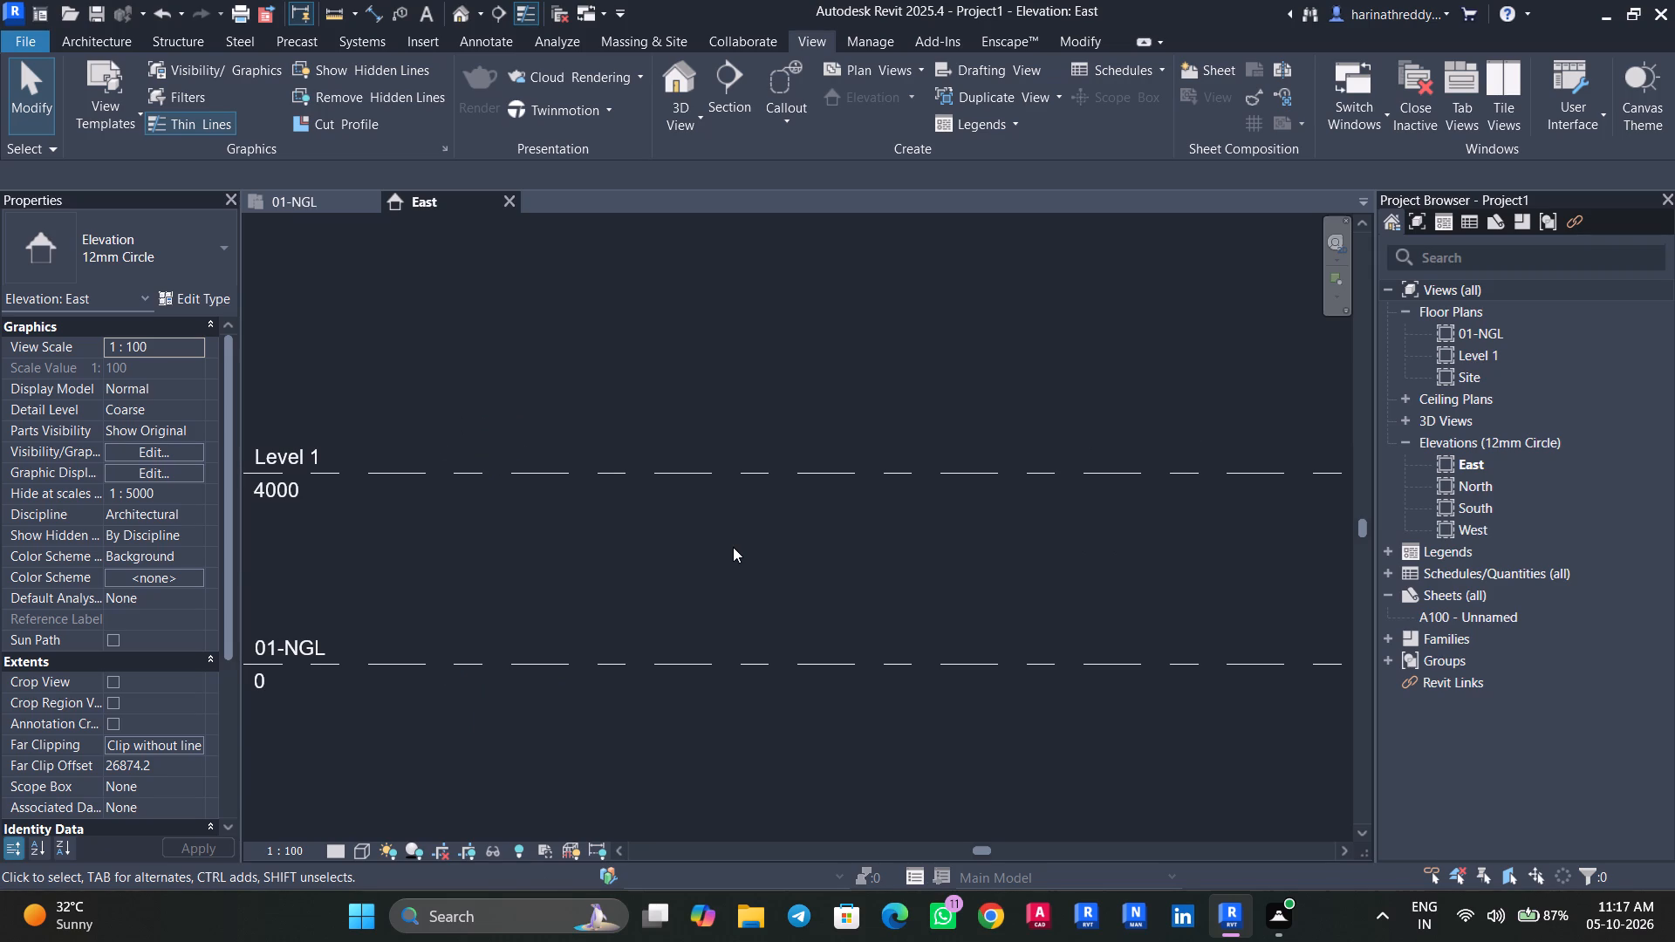
pyautogui.scroll(-5, 733, 547)
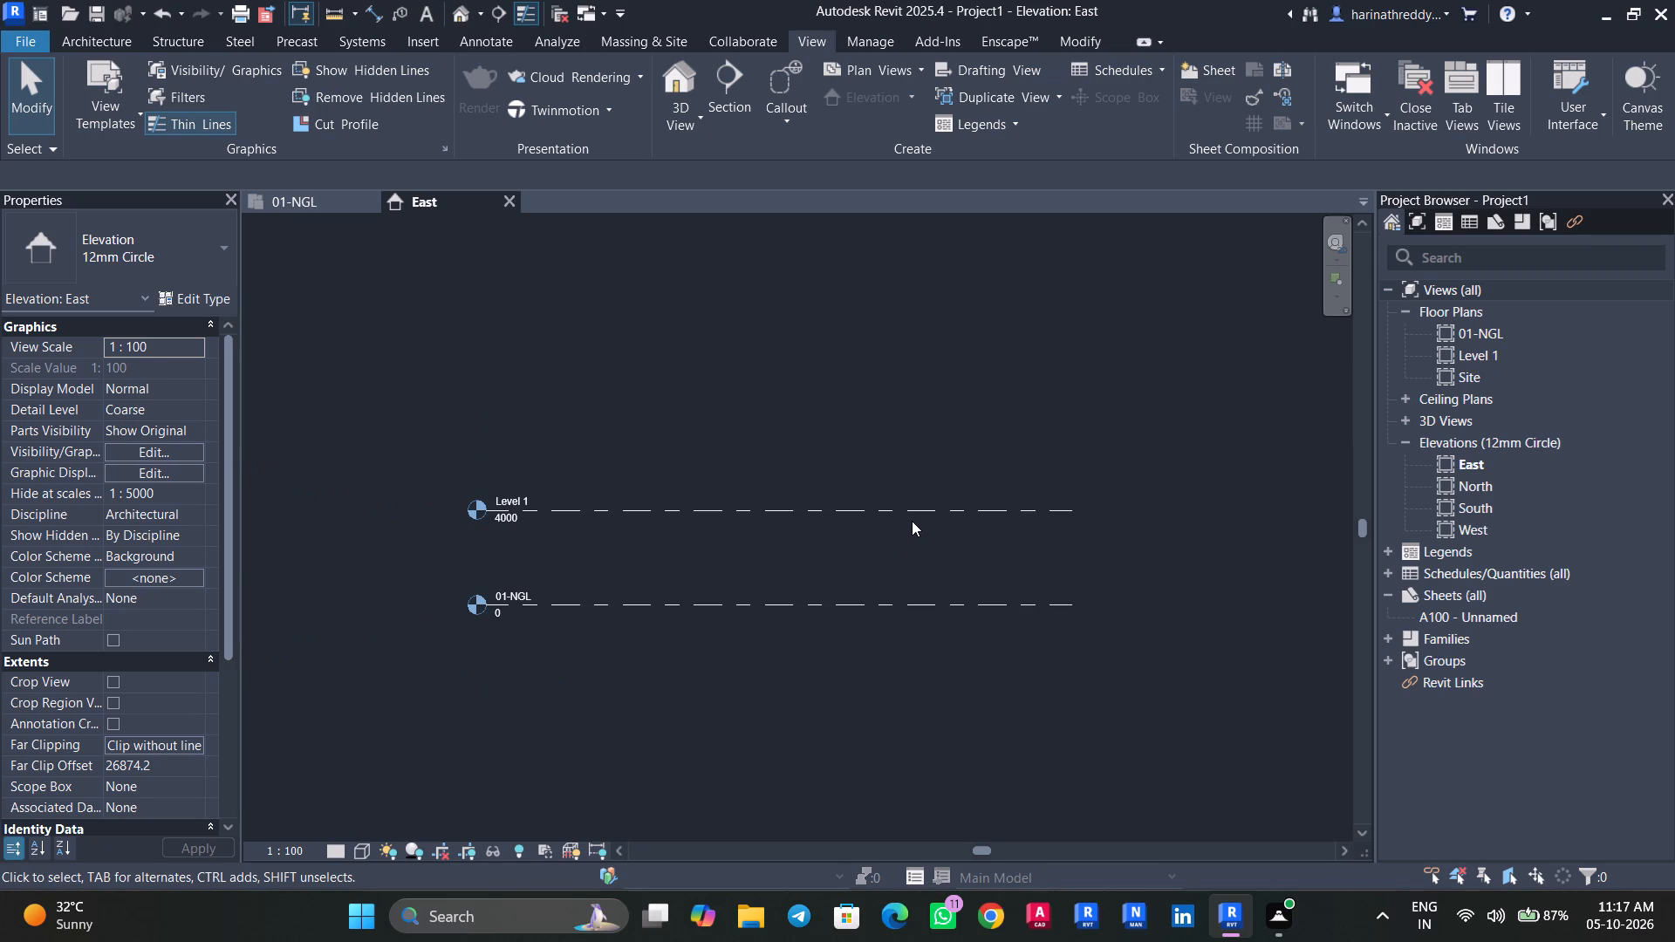
pyautogui.click(912, 521)
pyautogui.click(907, 515)
pyautogui.scroll(8, 544, 535)
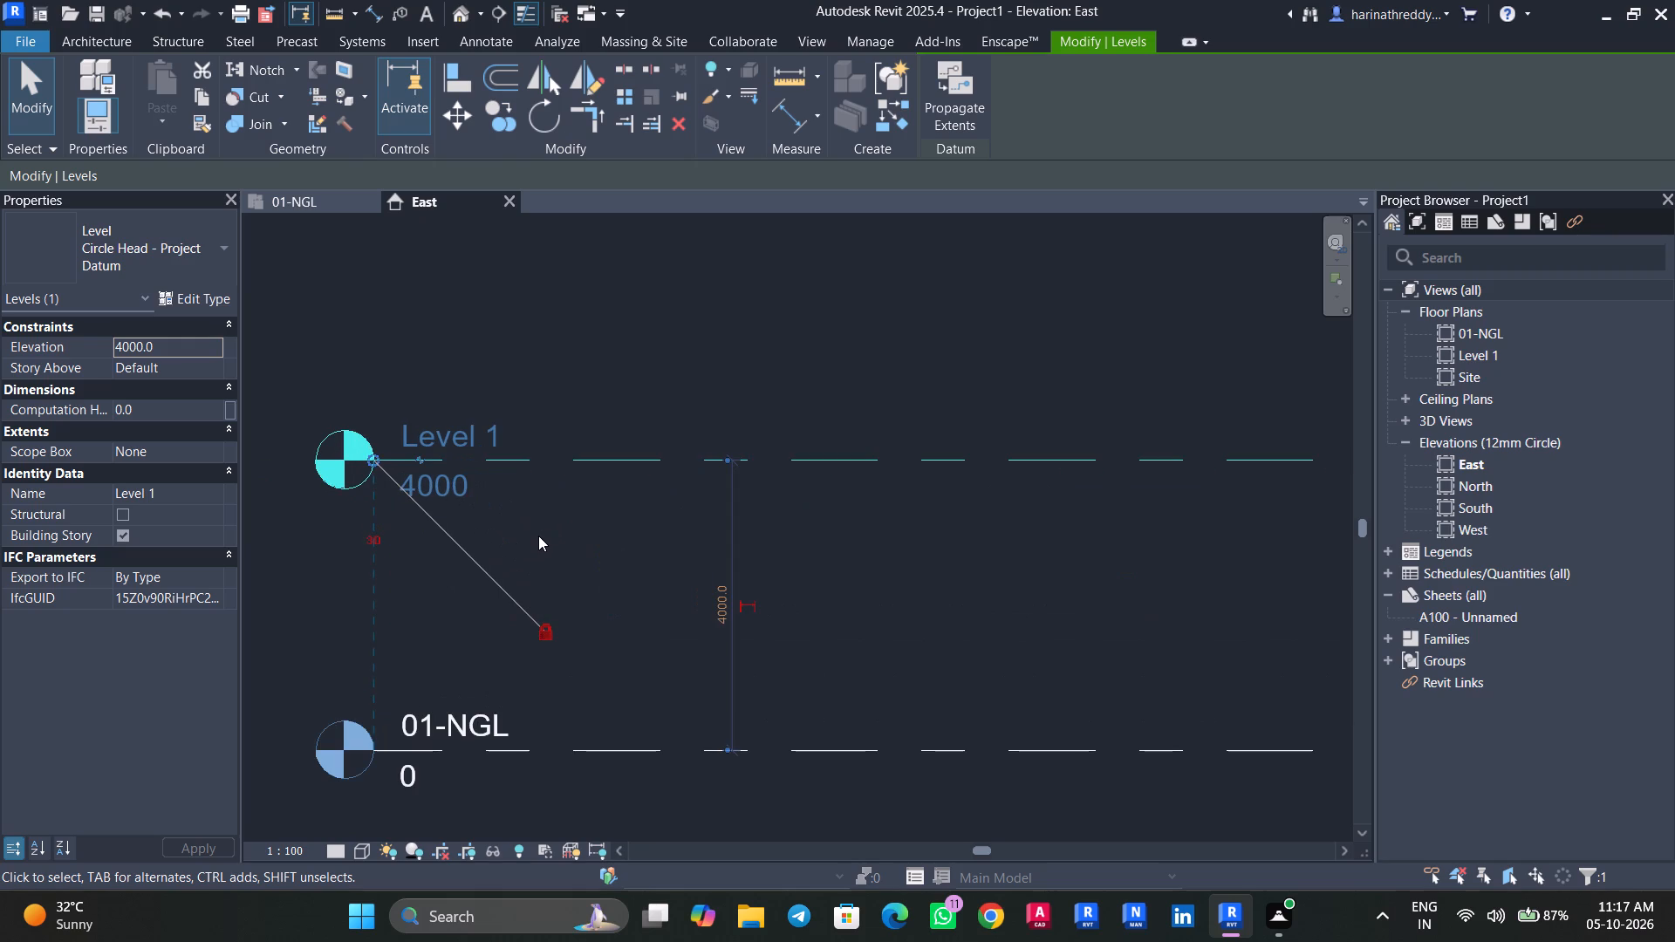
pyautogui.moveTo(832, 572); pyautogui.dragTo(584, 520, button='middle')
pyautogui.scroll(-3, 583, 519)
pyautogui.moveTo(656, 527); pyautogui.dragTo(497, 529, button='middle')
pyautogui.scroll(-3, 542, 535)
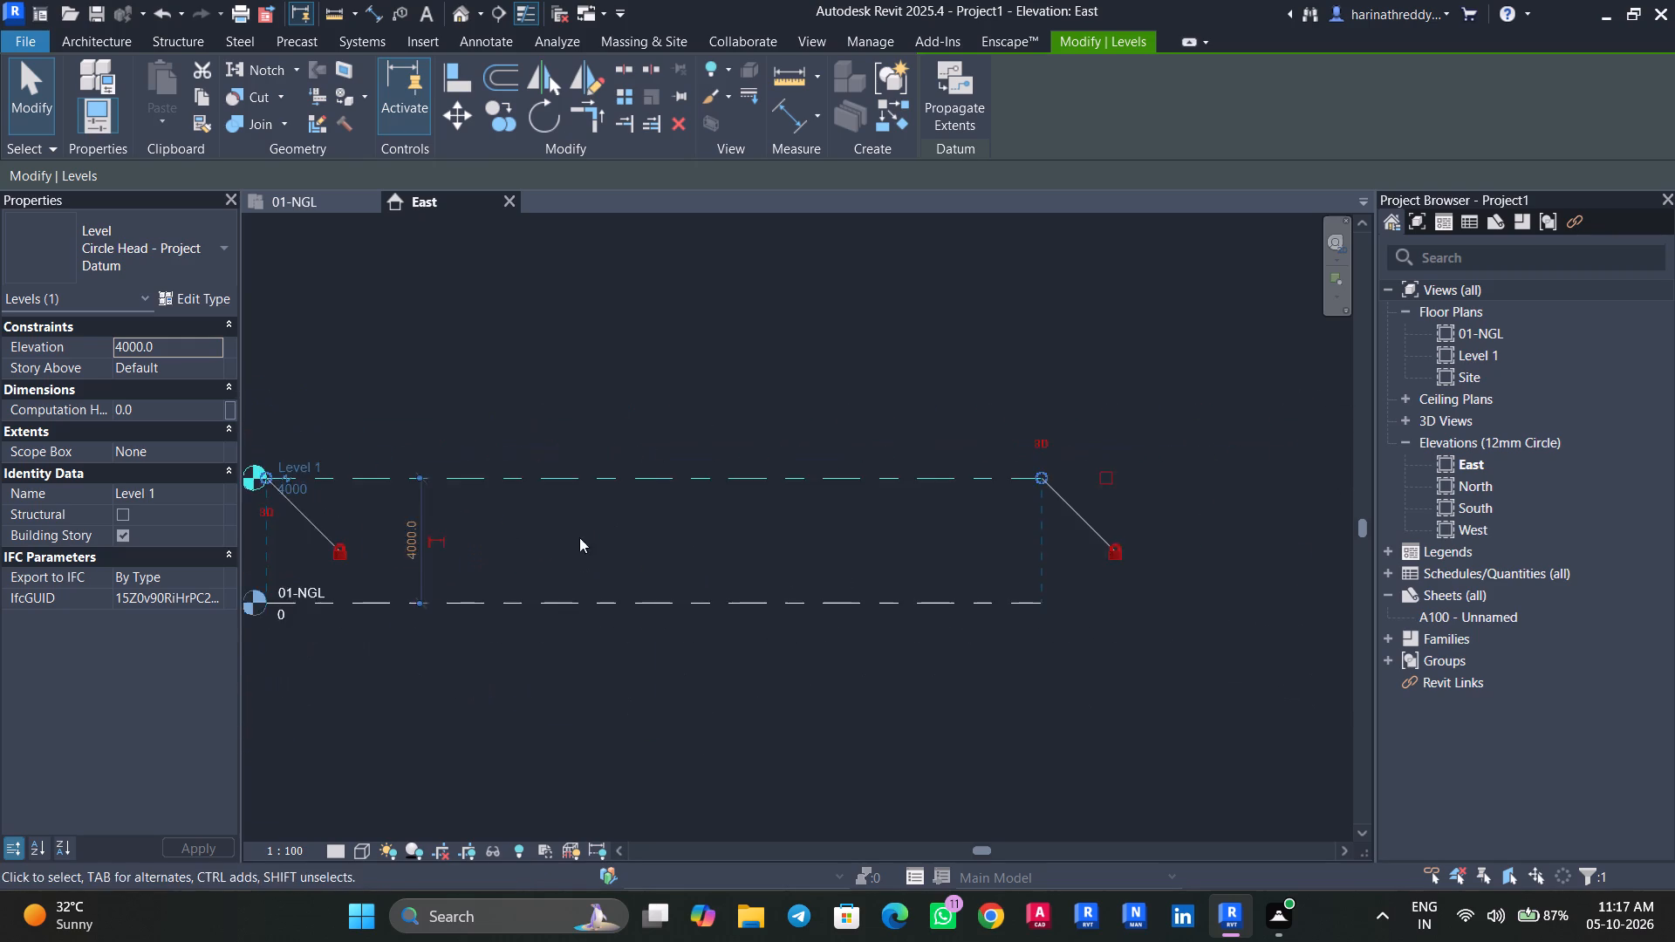
pyautogui.moveTo(599, 541); pyautogui.dragTo(813, 554, button='middle')
pyautogui.scroll(-1, 813, 554)
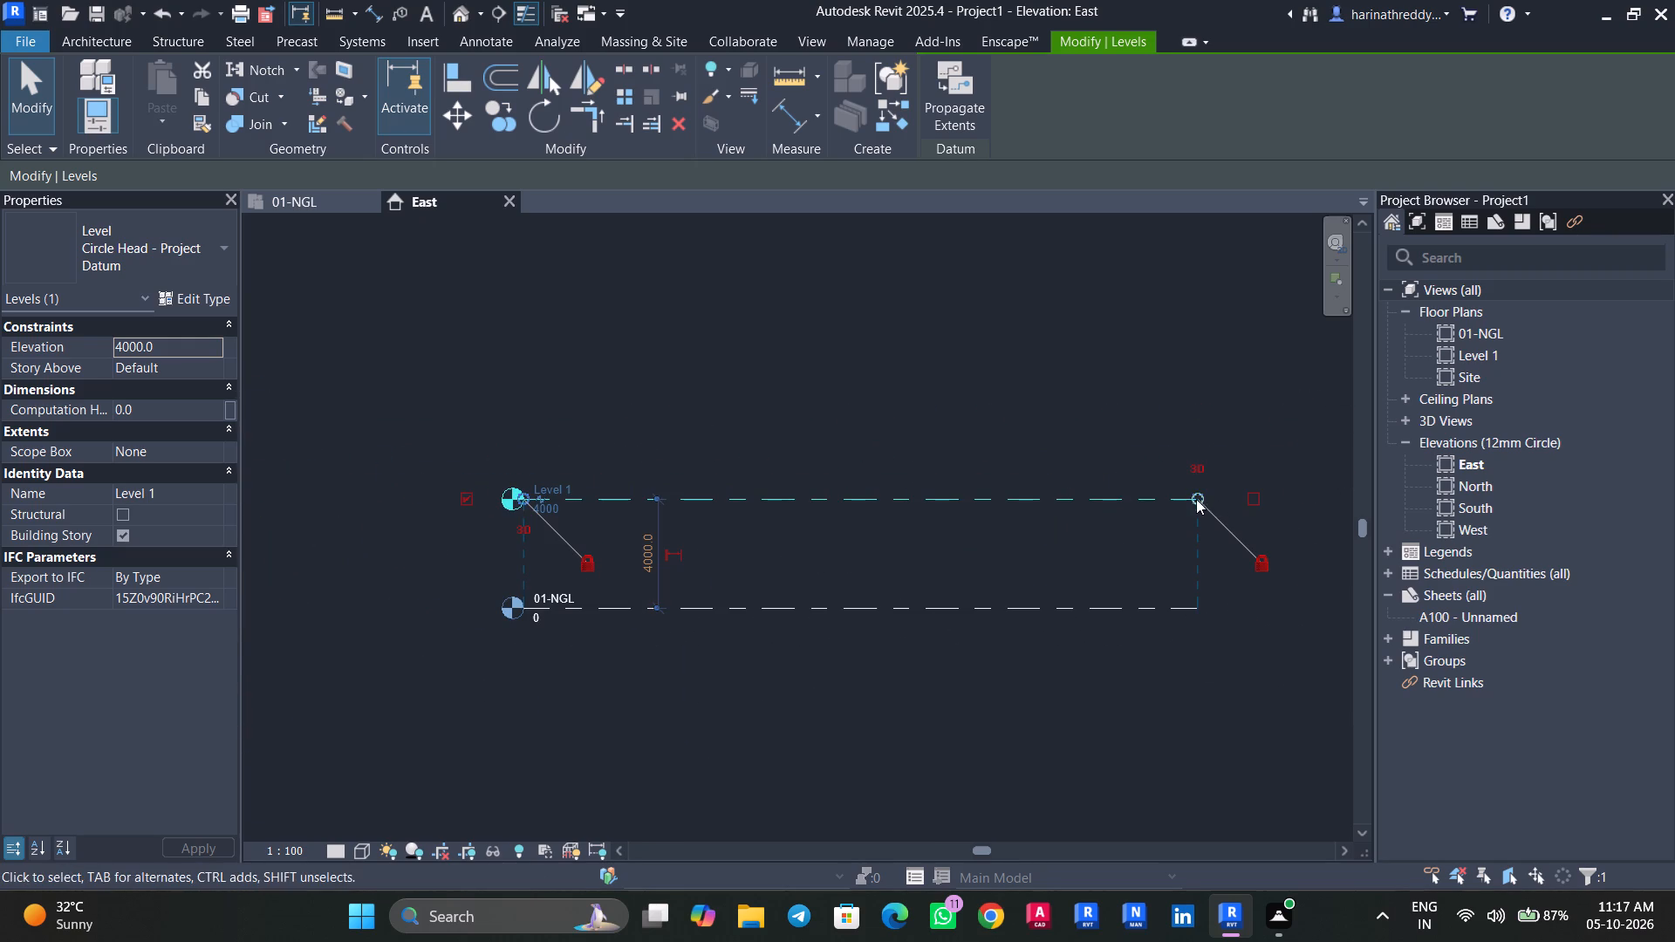
pyautogui.moveTo(1196, 499); pyautogui.dragTo(970, 502)
pyautogui.moveTo(970, 502); pyautogui.dragTo(1036, 509)
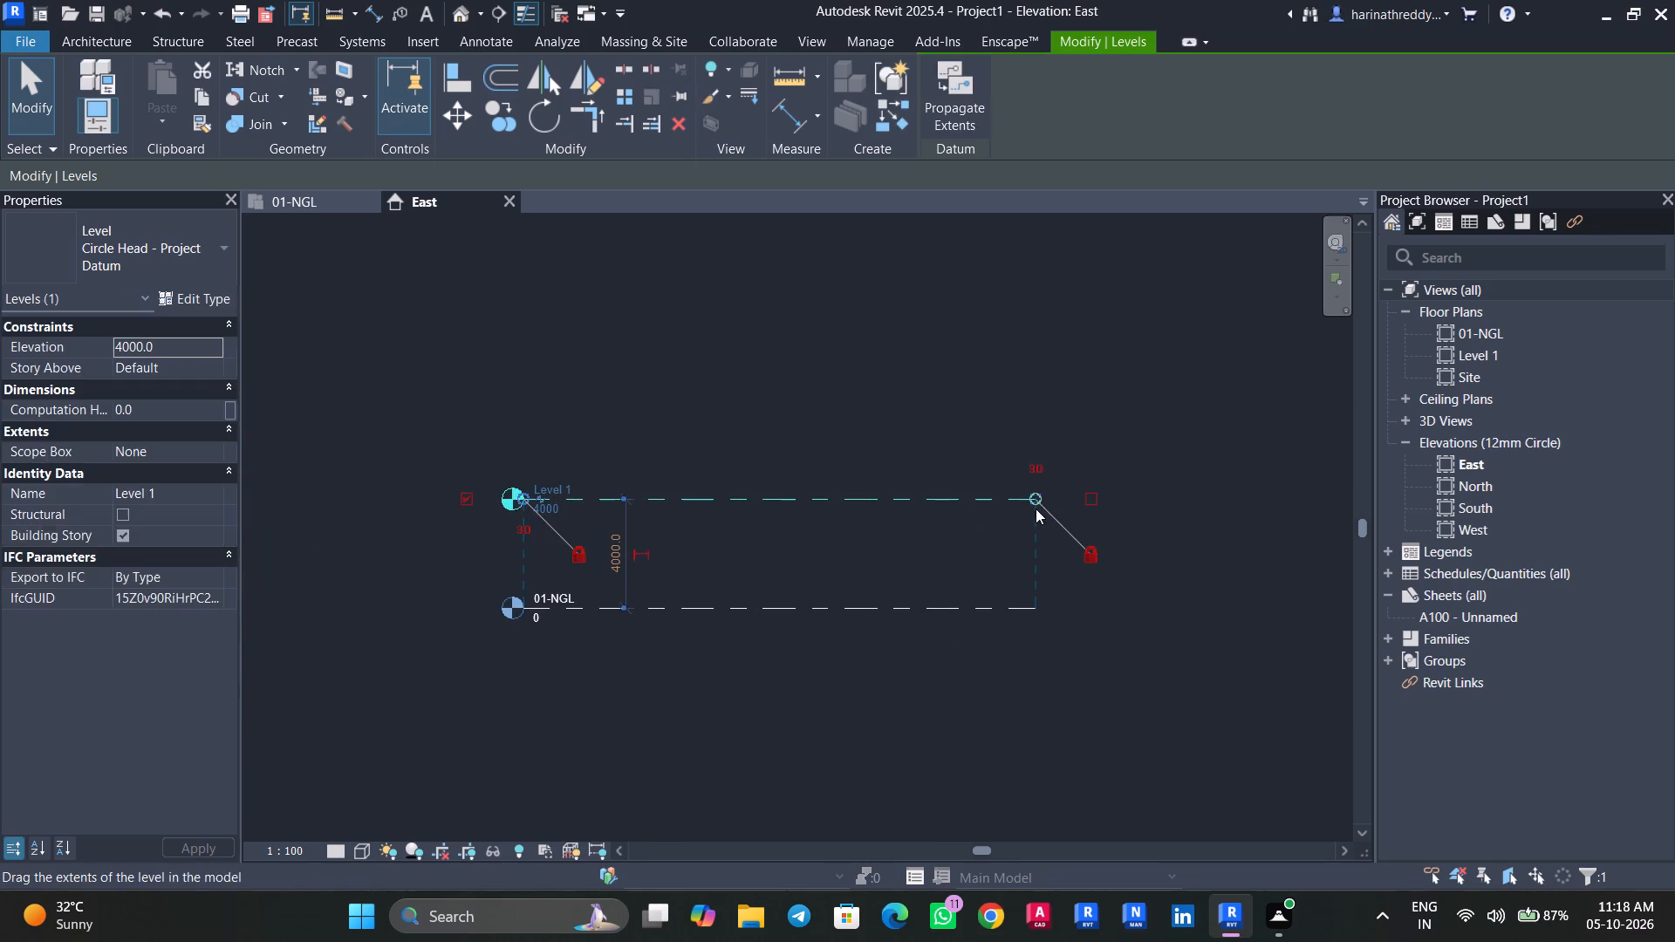
pyautogui.press('Escape')
# Rename Level 1 as 02-DPC in the East elevation.
pyautogui.scroll(-1, 574, 552)
pyautogui.scroll(4, 574, 552)
pyautogui.click(675, 477)
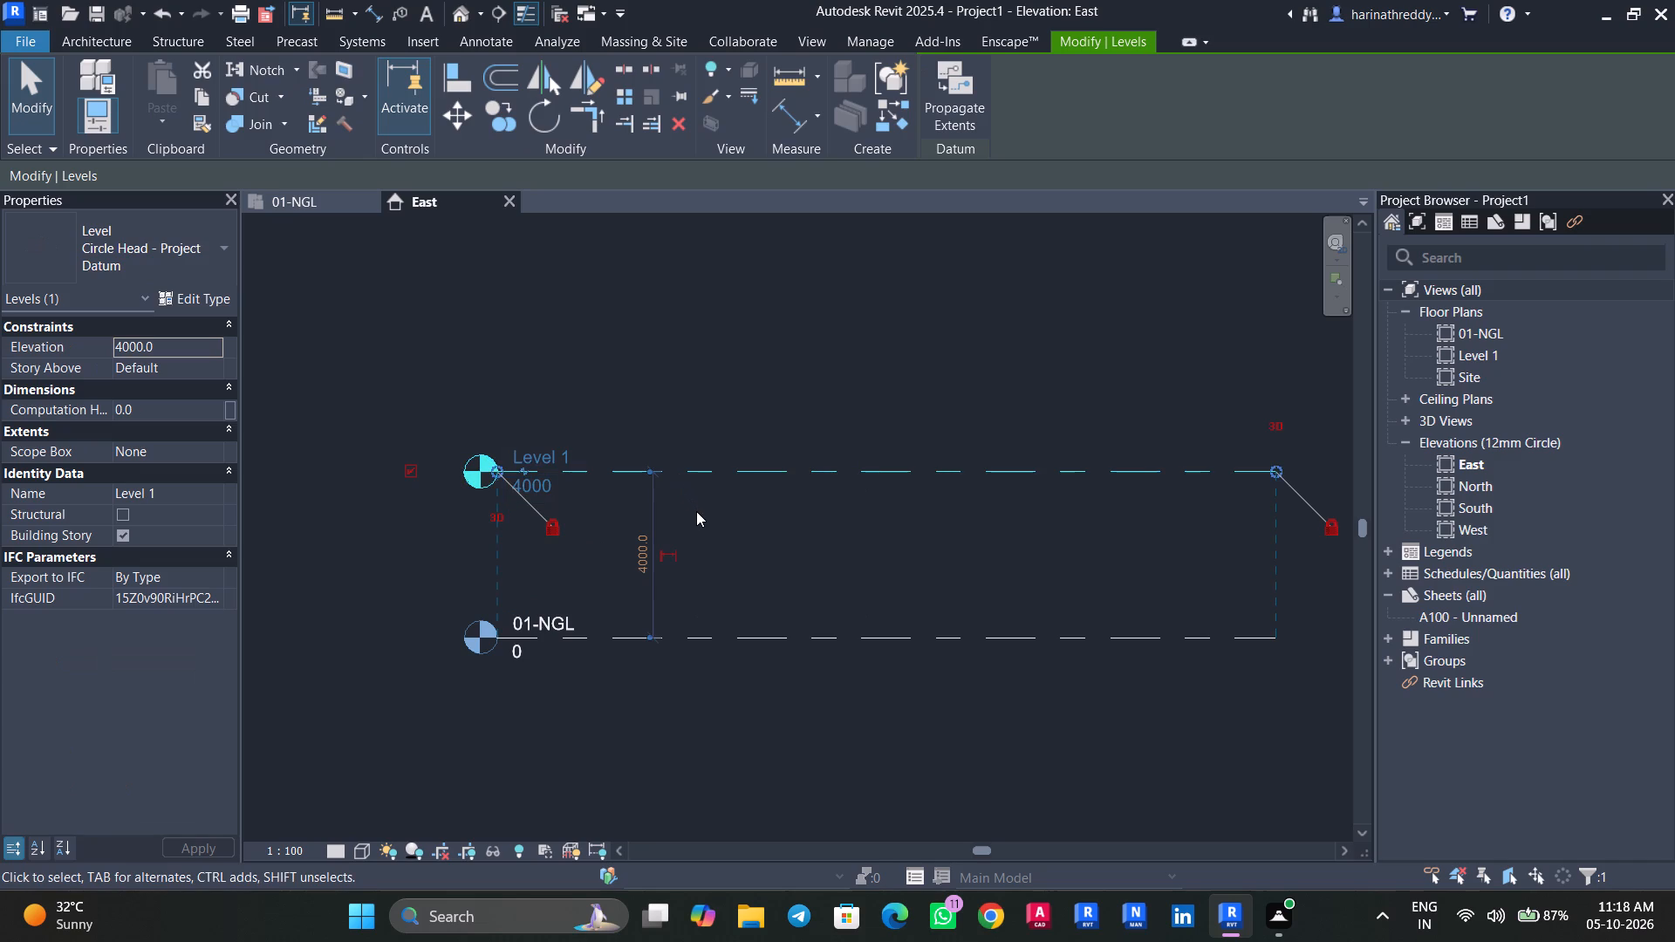
pyautogui.press('Escape')
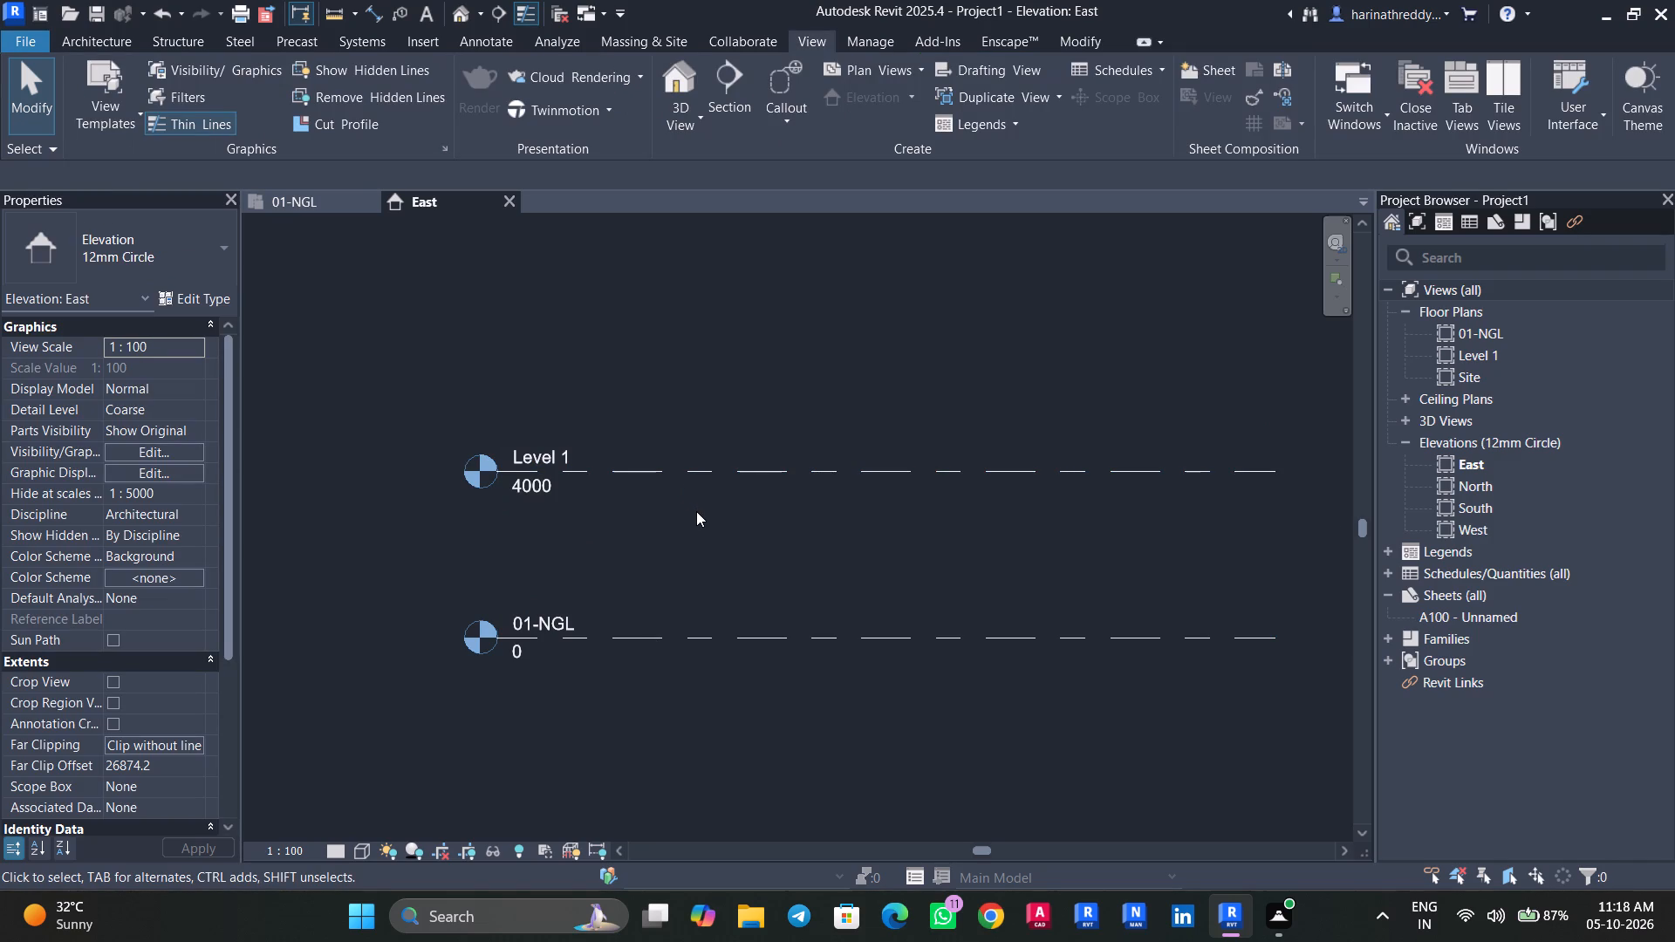
pyautogui.click(552, 464)
pyautogui.click(550, 461)
pyautogui.write('02-DPC')
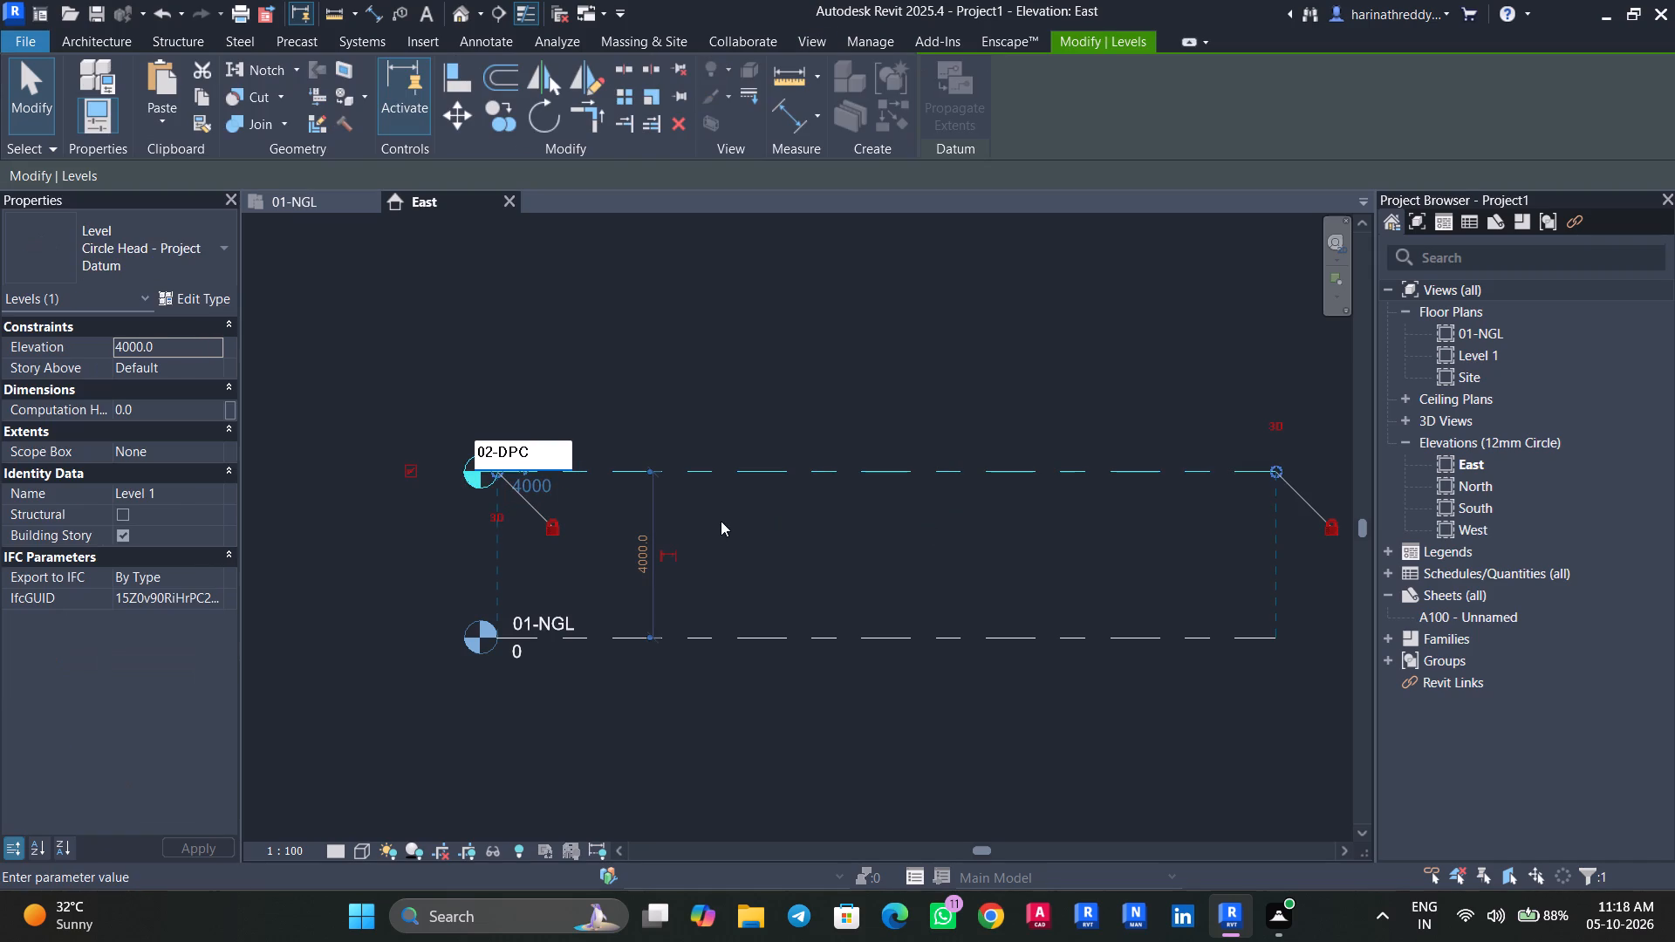
pyautogui.click(721, 523)
pyautogui.press('Escape')
pyautogui.press('Escape')
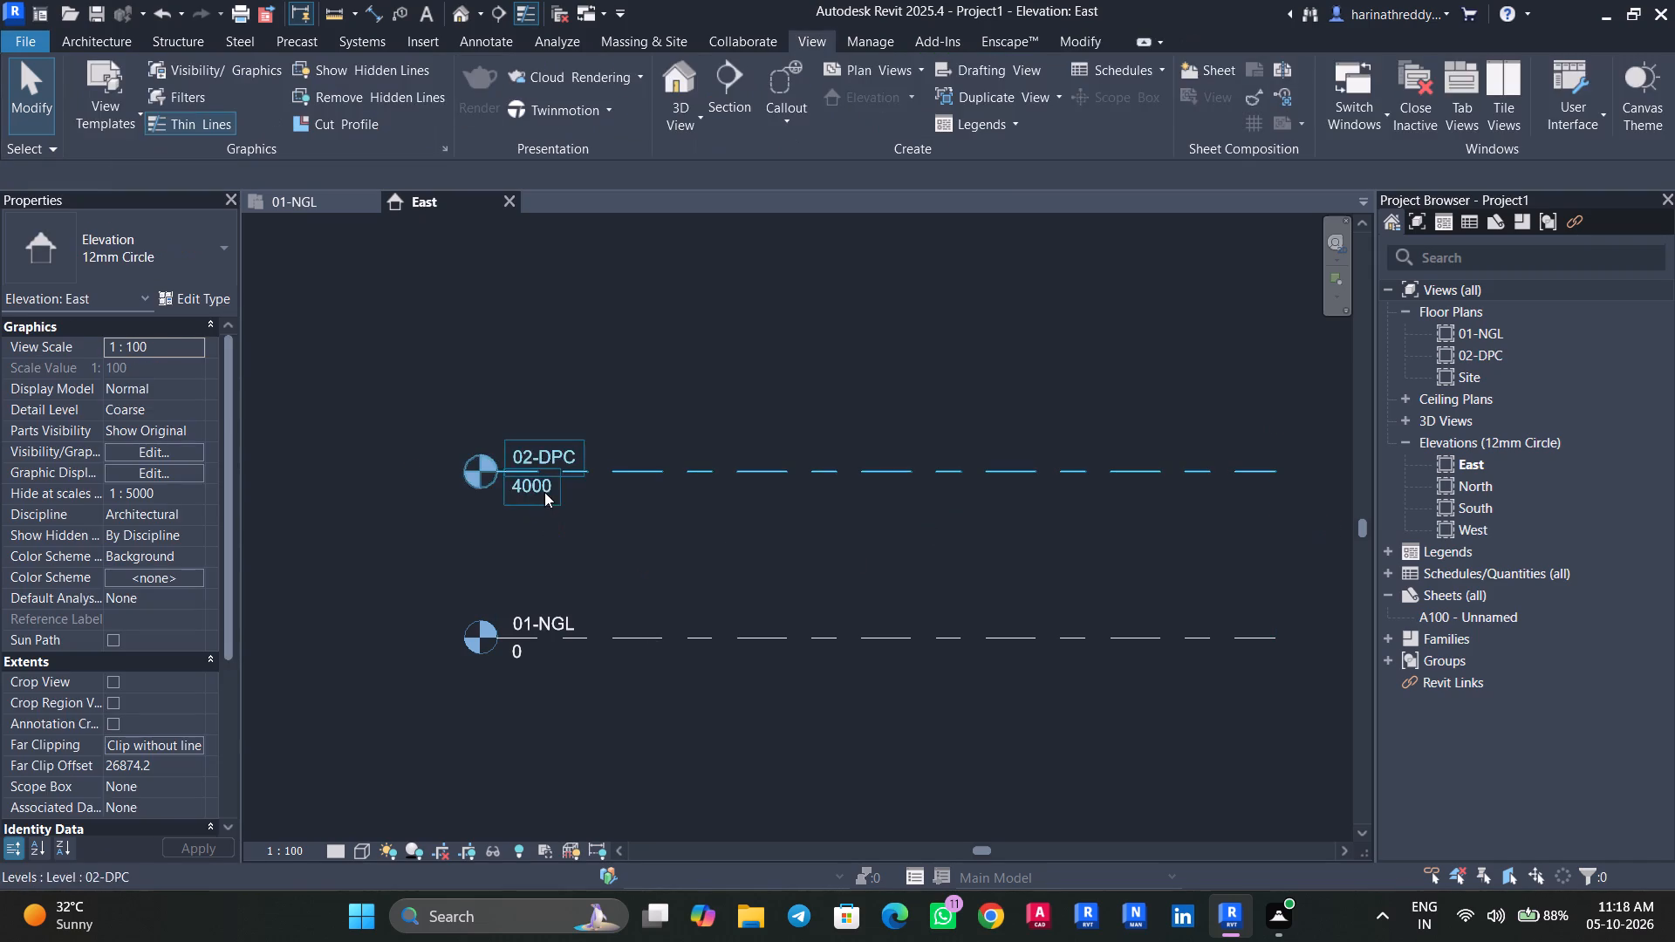
# Set the elevation of the 02-DPC level to 600.
pyautogui.doubleClick(544, 492)
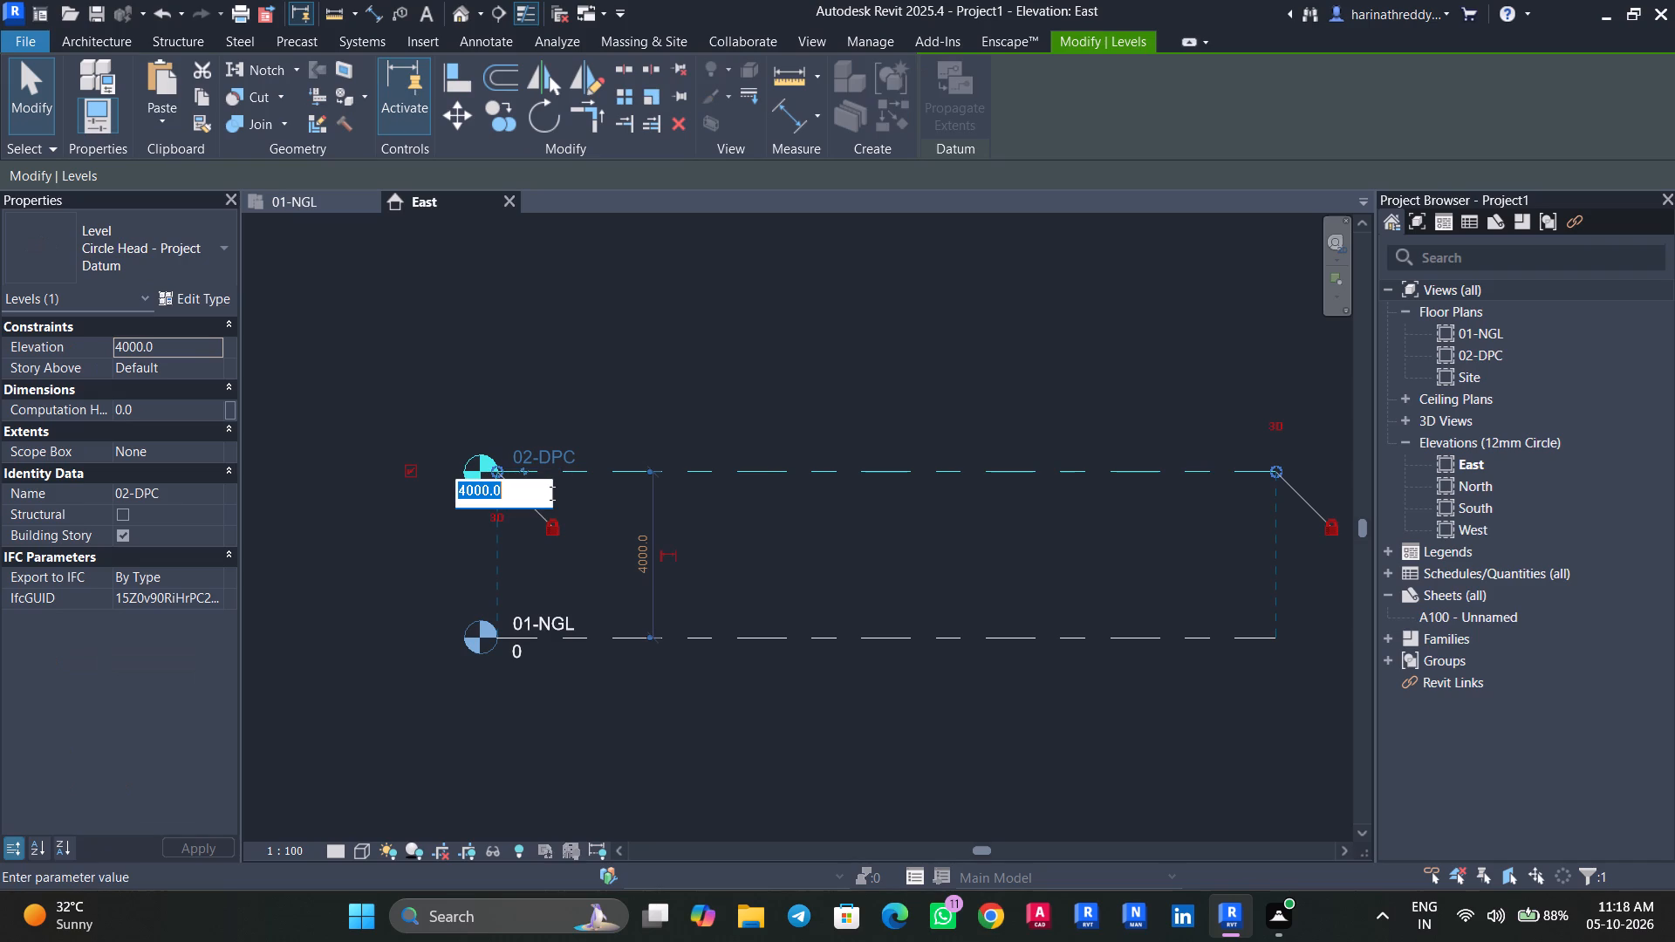
pyautogui.write('600')
pyautogui.press('Return')
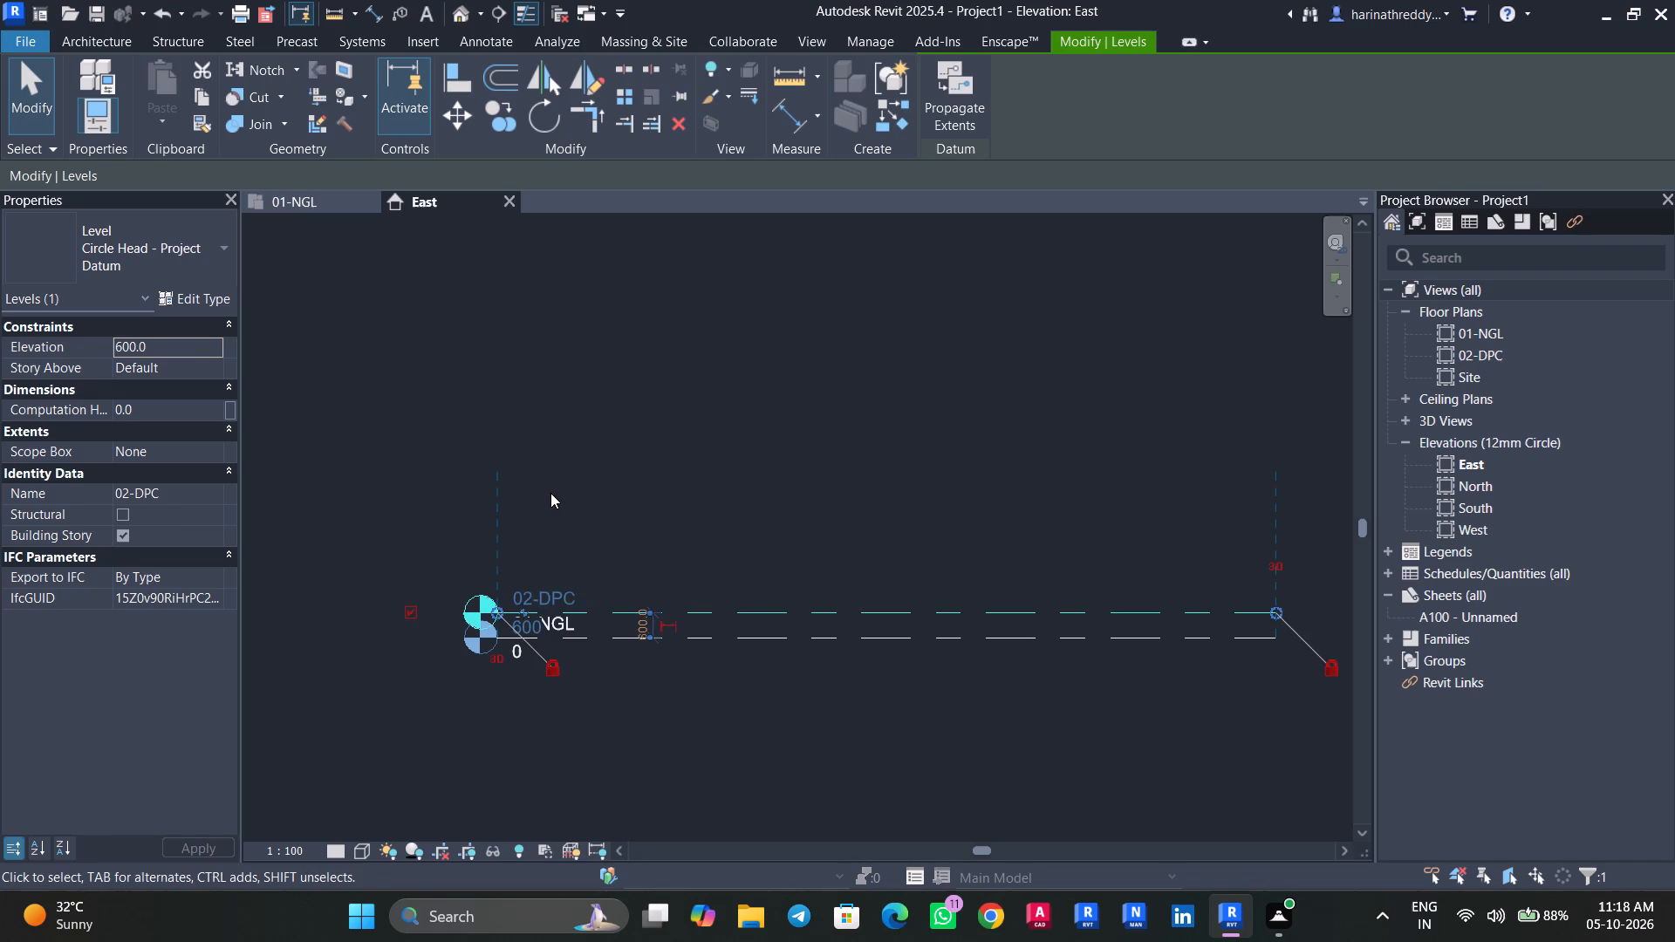
pyautogui.scroll(9, 519, 579)
pyautogui.moveTo(811, 539); pyautogui.dragTo(841, 435, button='middle')
pyautogui.press('Escape')
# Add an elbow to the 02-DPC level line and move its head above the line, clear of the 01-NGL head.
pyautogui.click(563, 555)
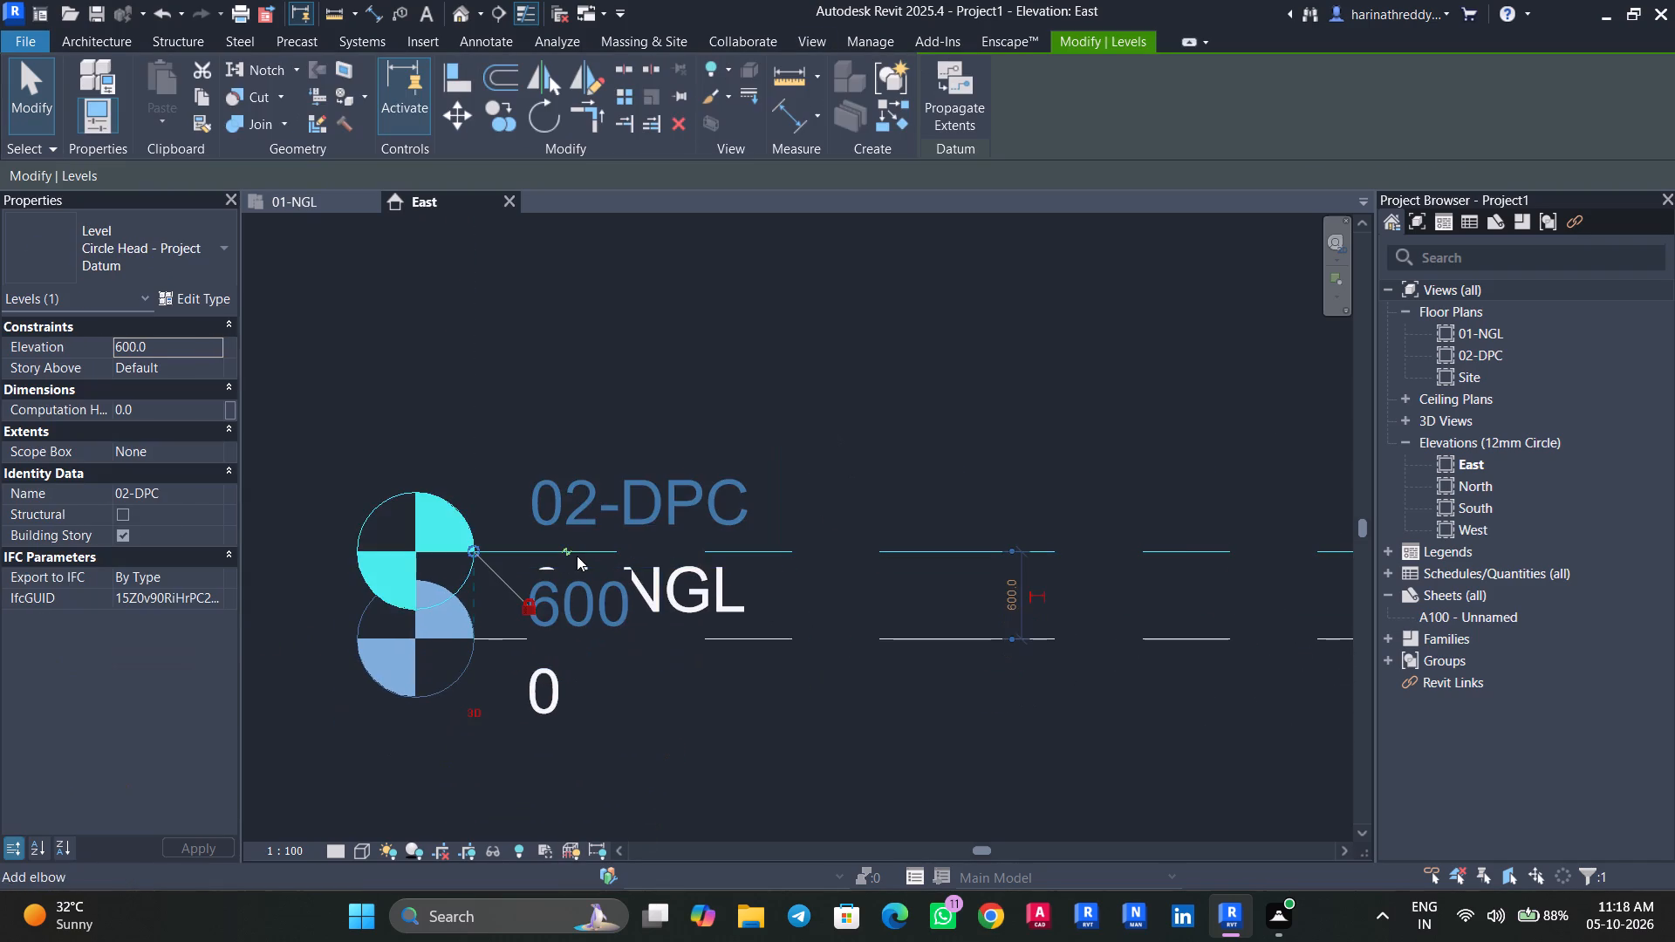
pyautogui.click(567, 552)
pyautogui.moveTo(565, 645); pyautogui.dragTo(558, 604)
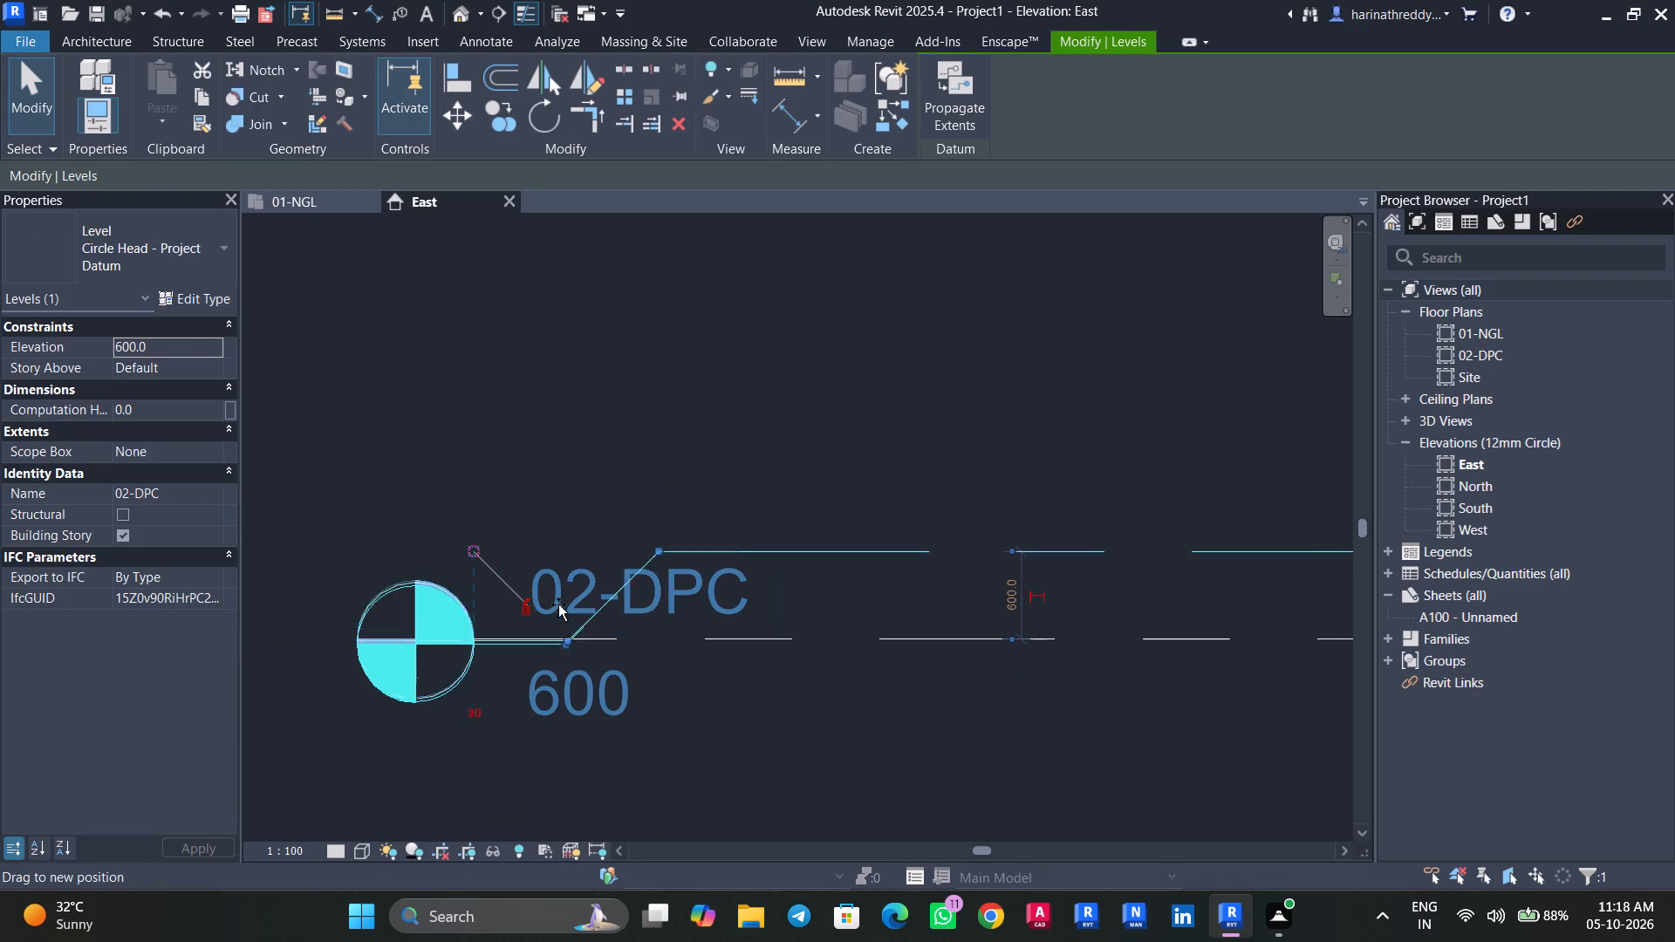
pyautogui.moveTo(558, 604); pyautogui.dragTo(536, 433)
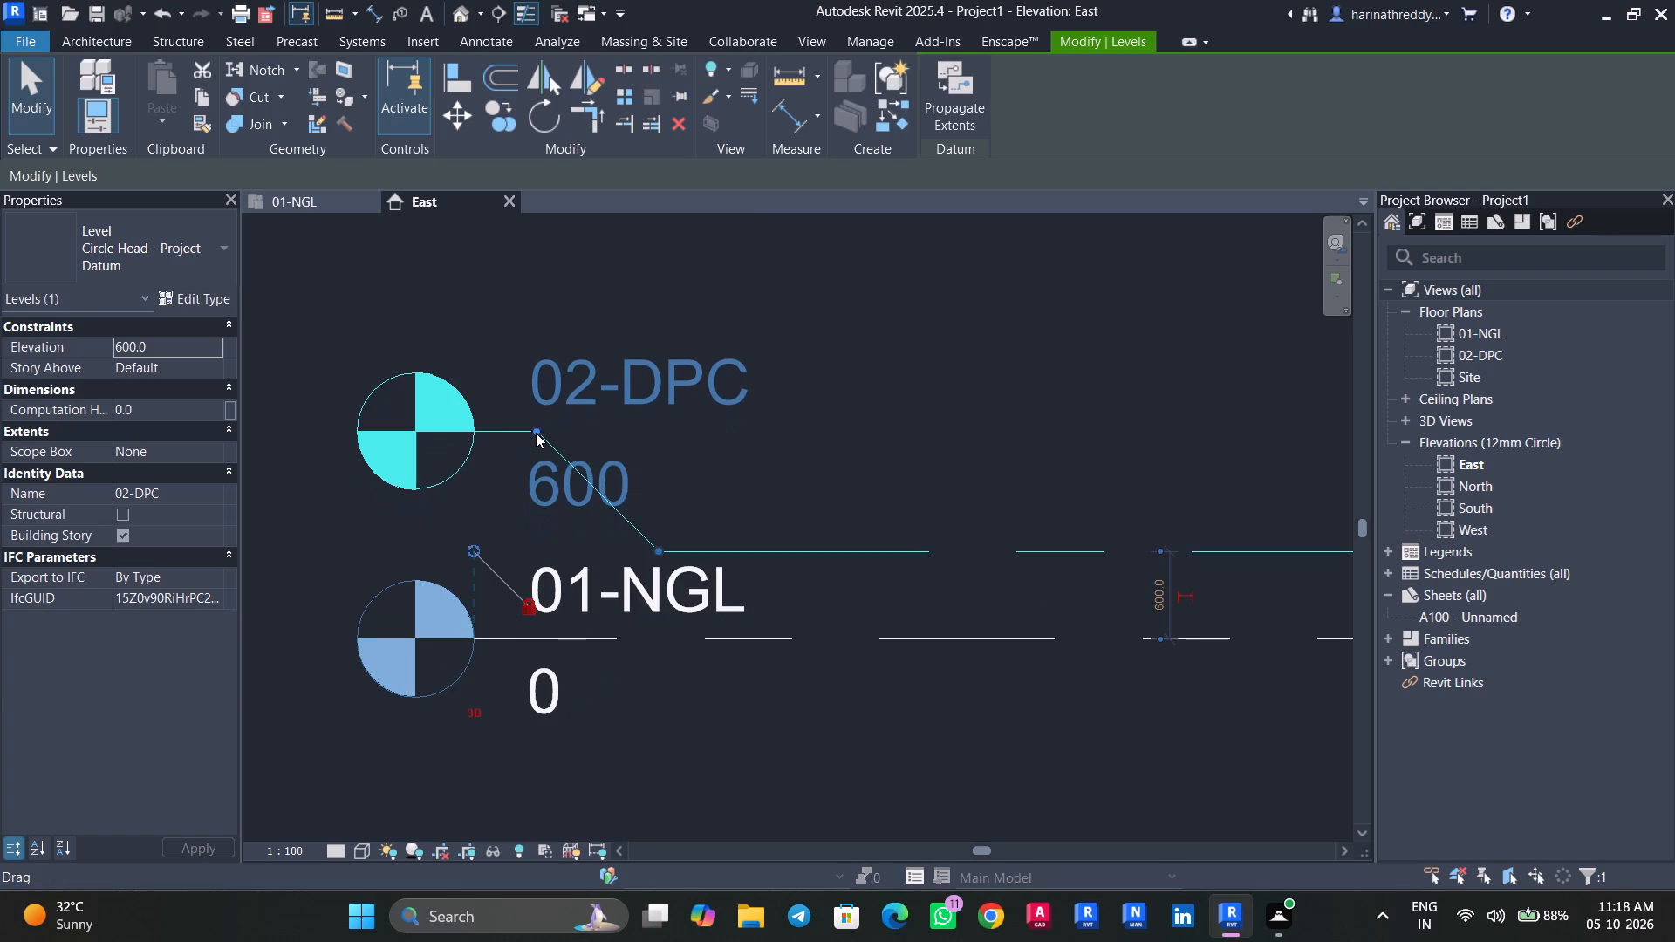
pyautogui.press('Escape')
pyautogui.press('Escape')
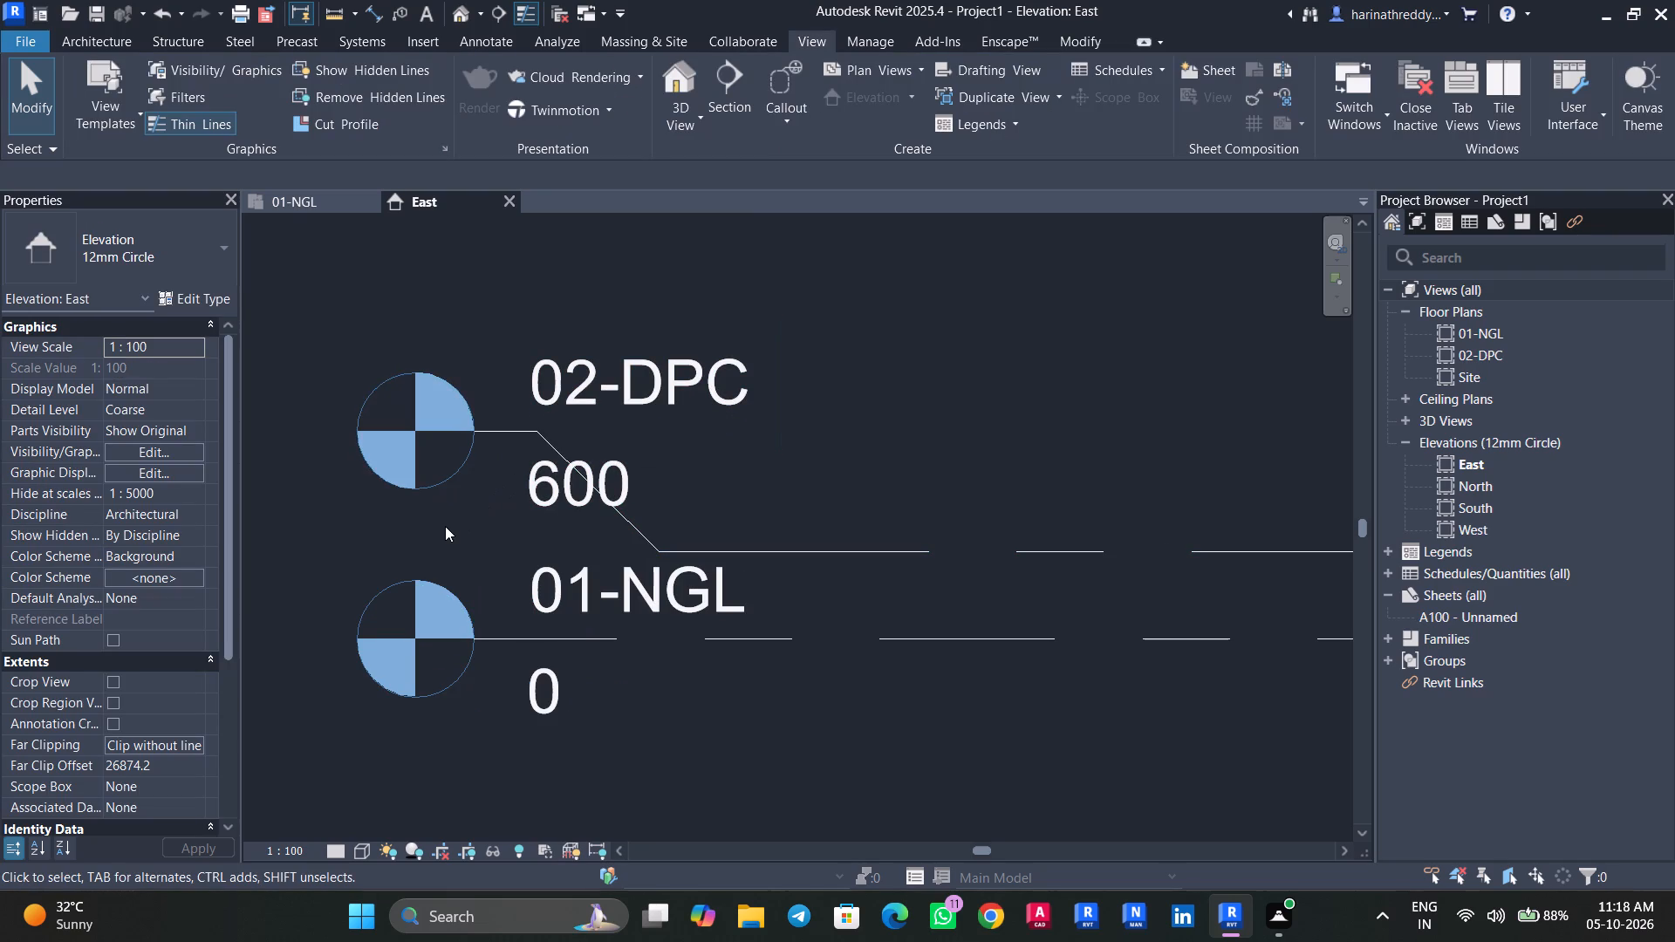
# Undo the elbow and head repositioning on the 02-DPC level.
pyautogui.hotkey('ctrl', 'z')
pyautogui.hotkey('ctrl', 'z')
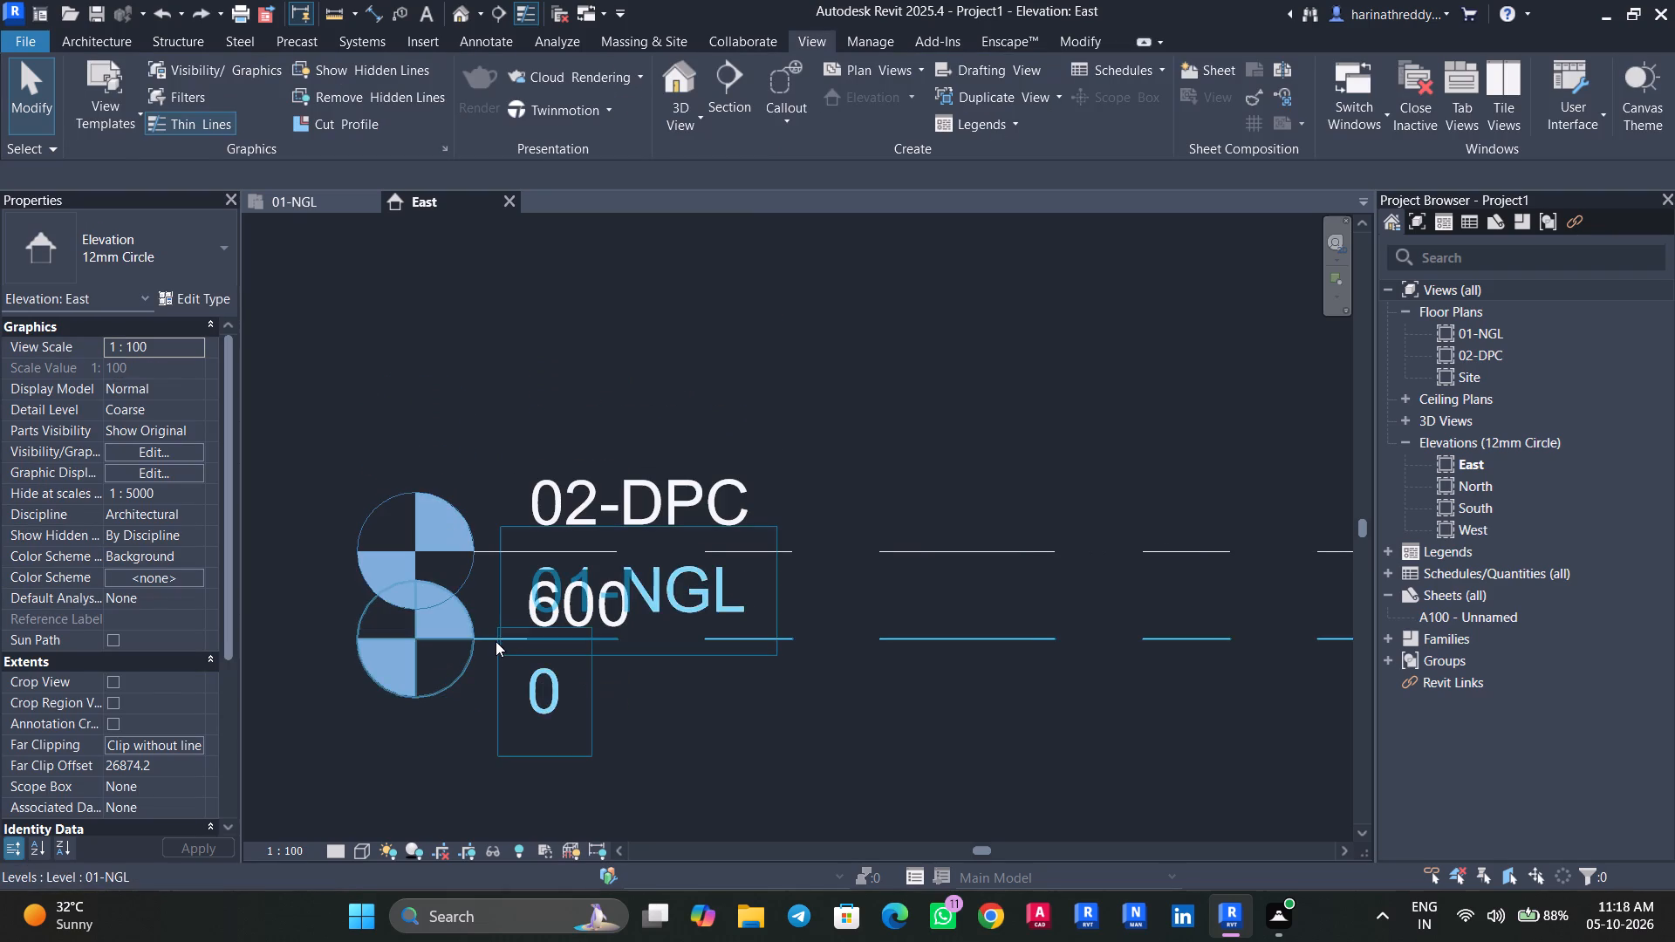
# Add an elbow to the 01-NGL level line so its head sits below the line, clear of the 02-DPC head.
pyautogui.click(496, 641)
pyautogui.click(567, 638)
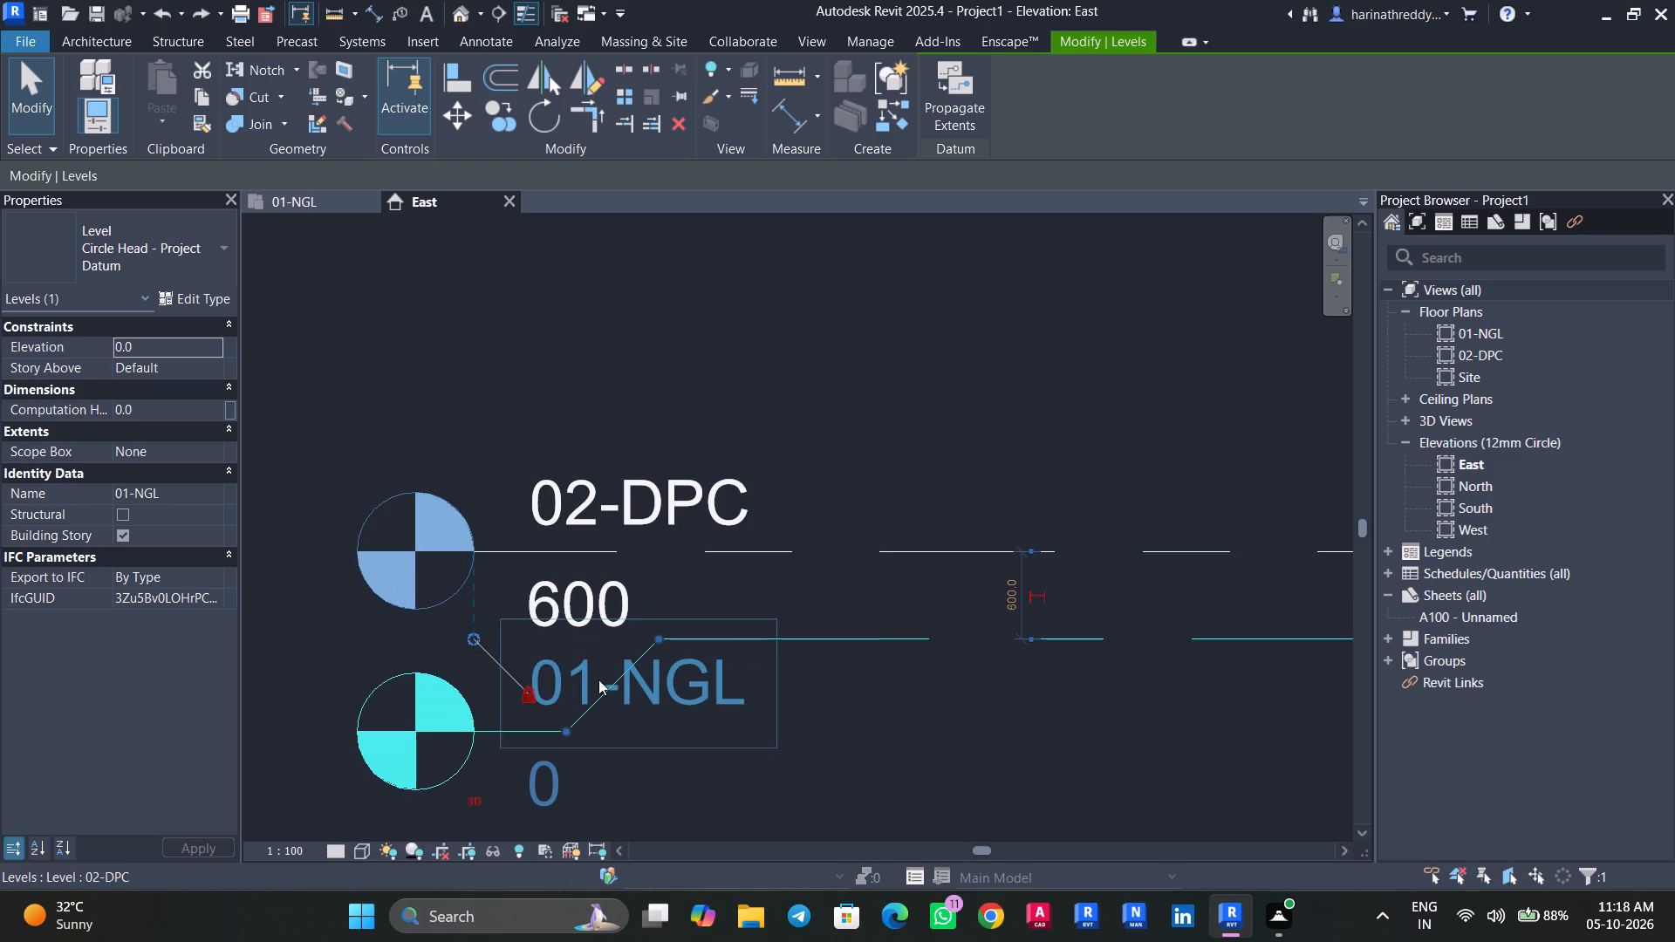
pyautogui.press('Escape')
pyautogui.scroll(-3, 689, 768)
pyautogui.moveTo(681, 761); pyautogui.dragTo(534, 646, button='middle')
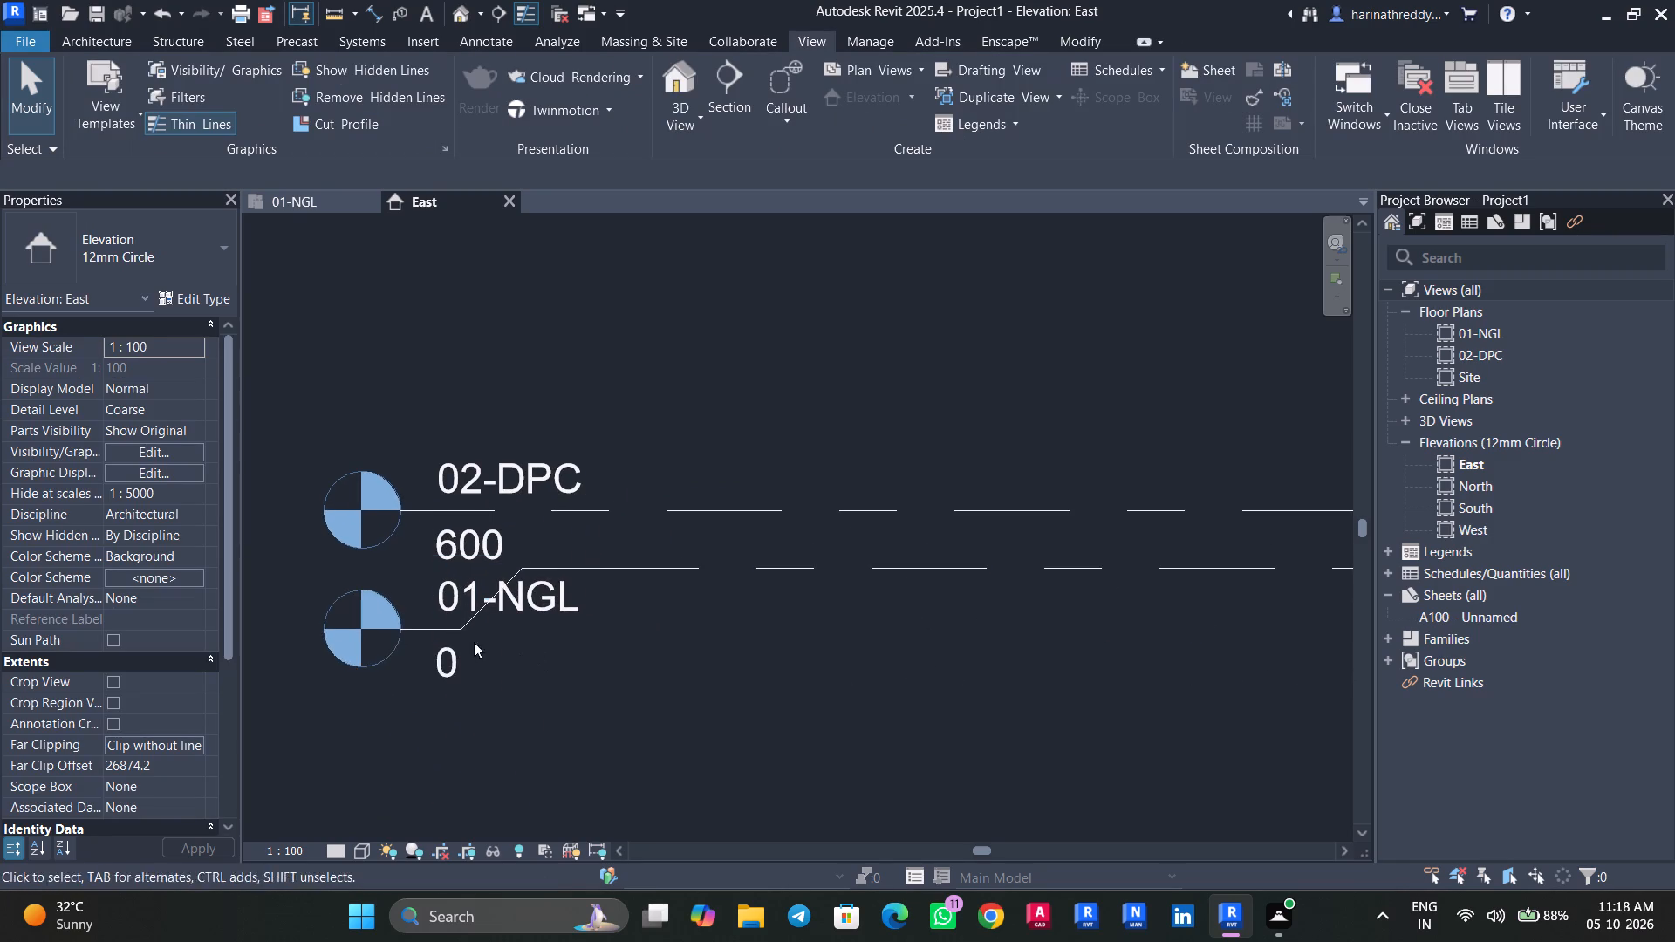
pyautogui.press('Escape')
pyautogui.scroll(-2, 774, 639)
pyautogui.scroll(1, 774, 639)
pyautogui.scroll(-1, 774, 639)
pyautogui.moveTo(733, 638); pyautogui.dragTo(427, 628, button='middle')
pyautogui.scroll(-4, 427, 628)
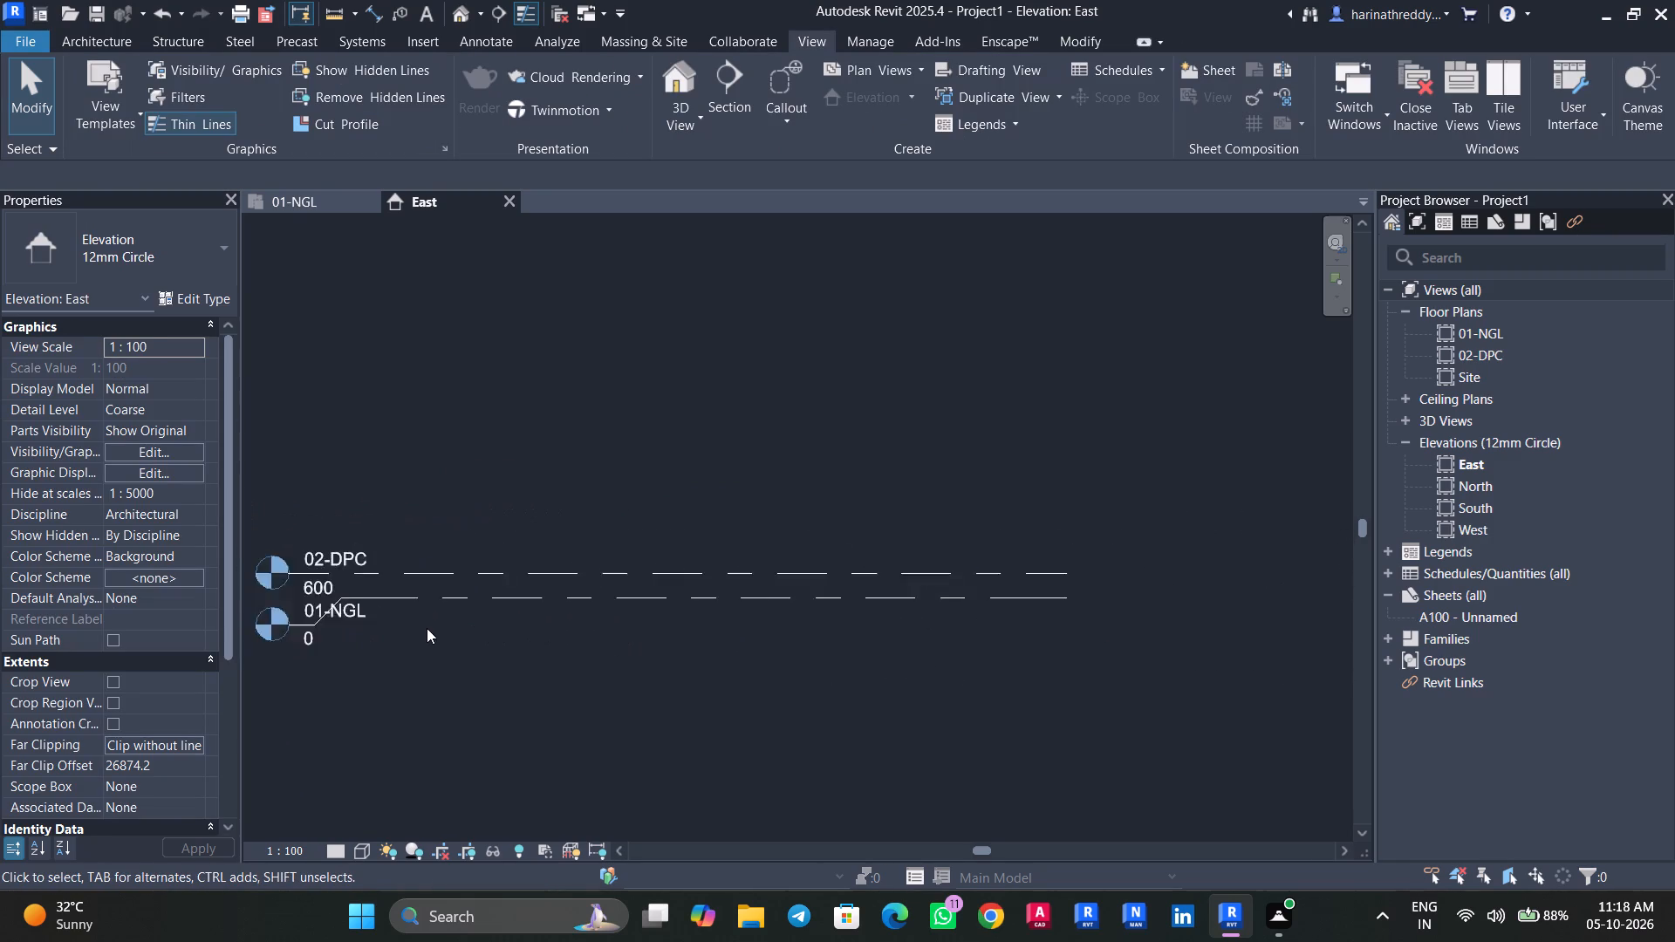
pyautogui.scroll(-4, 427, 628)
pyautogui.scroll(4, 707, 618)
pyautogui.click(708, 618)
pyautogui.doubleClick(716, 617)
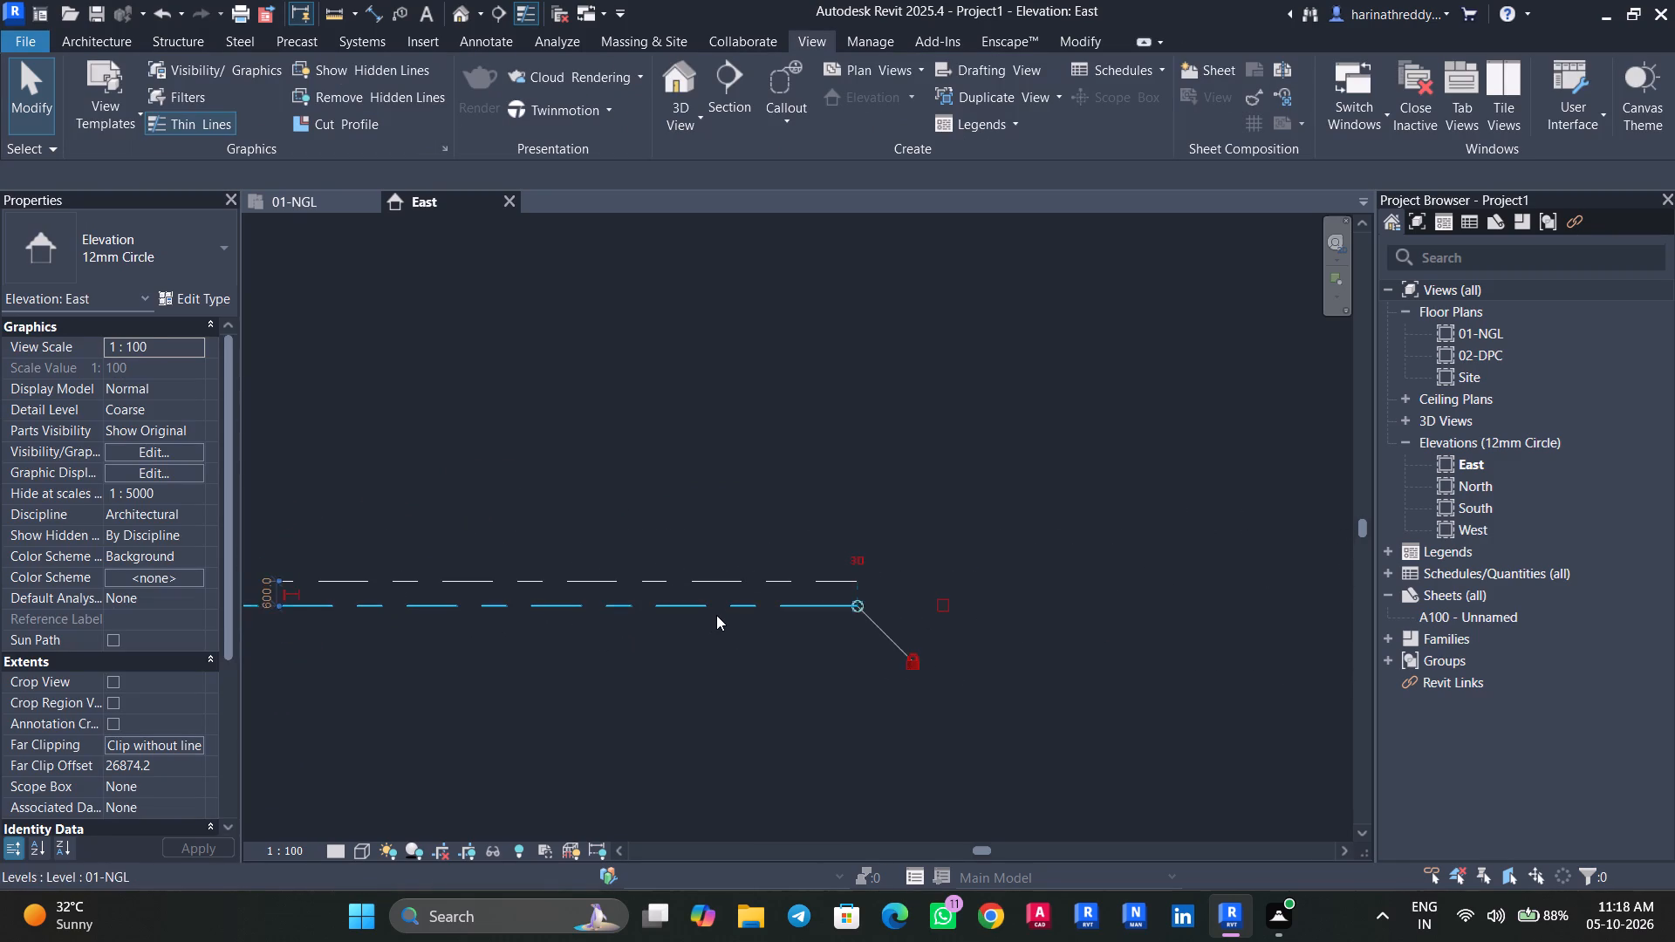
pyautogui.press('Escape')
# Shorten the aligned 01-NGL and 02-DPC level lines together at the end opposite their heads.
pyautogui.scroll(-3, 713, 636)
pyautogui.scroll(1, 713, 636)
pyautogui.moveTo(688, 643); pyautogui.dragTo(846, 643, button='middle')
pyautogui.click(851, 624)
pyautogui.click(879, 617)
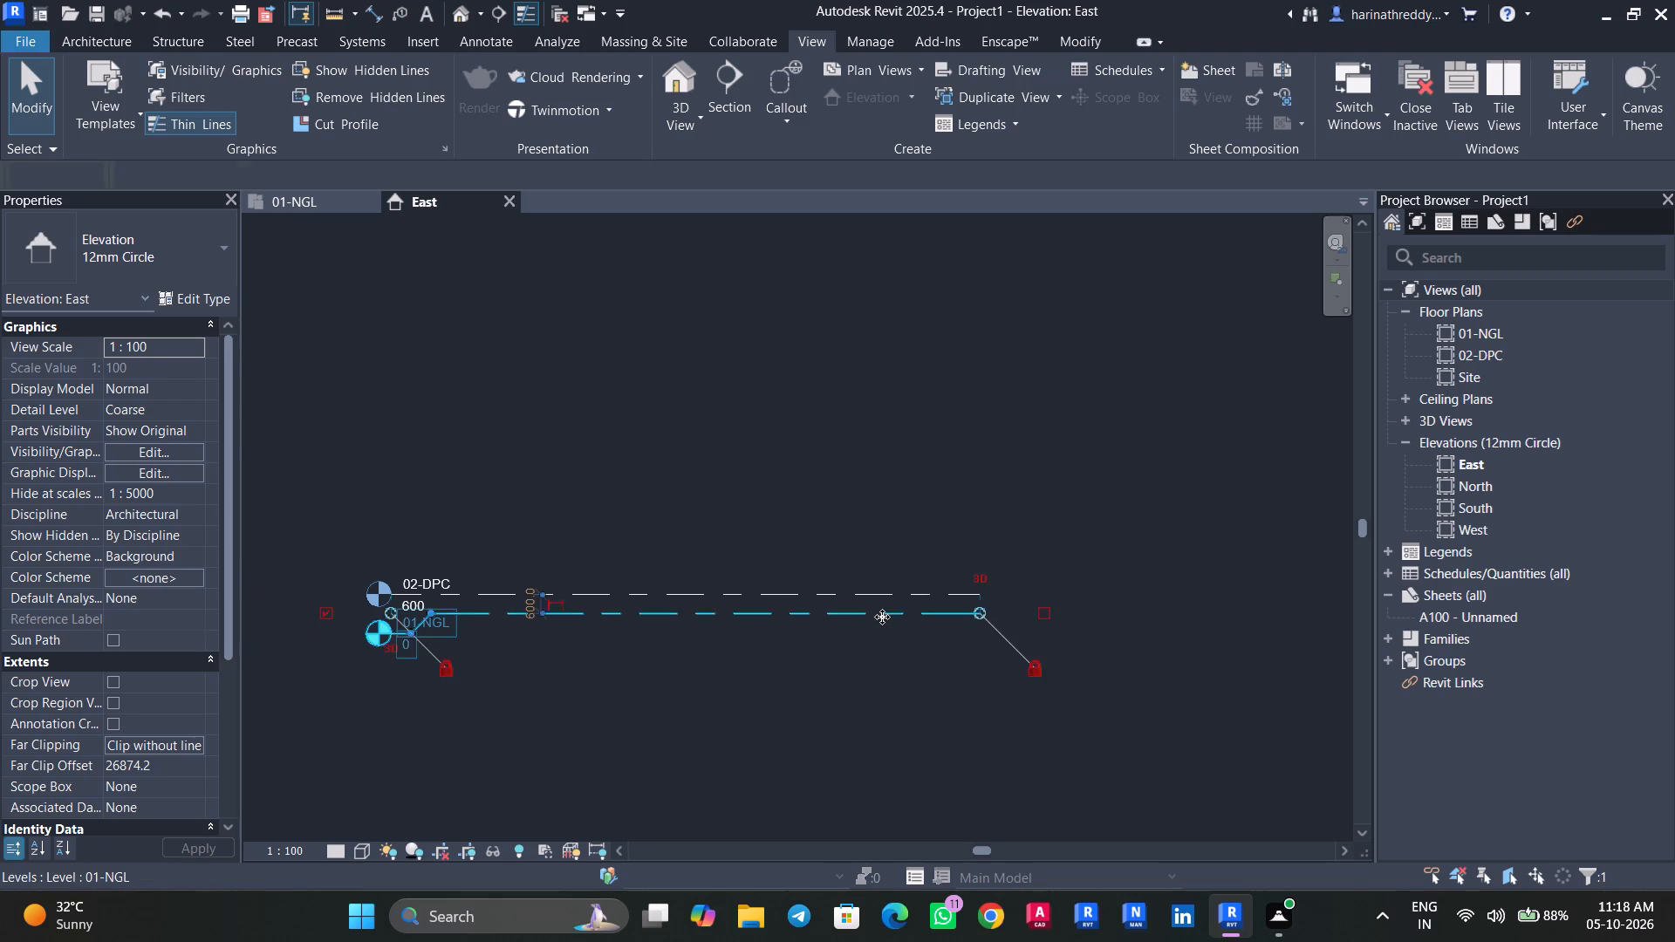
pyautogui.moveTo(980, 613); pyautogui.dragTo(888, 618)
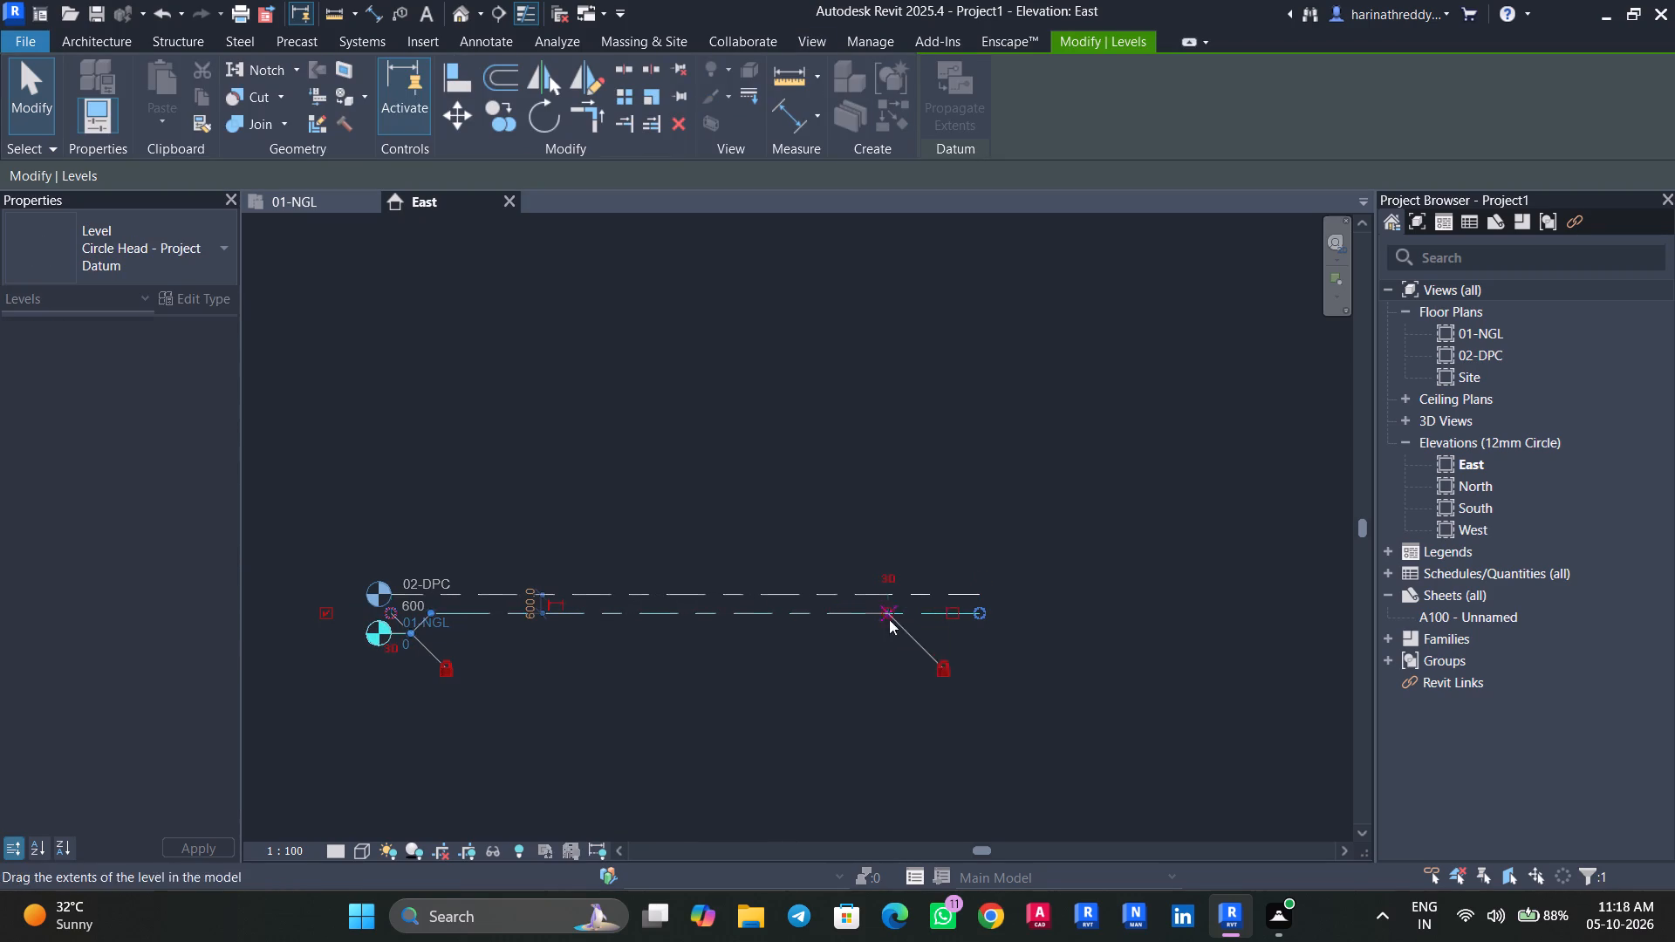
pyautogui.press('Escape')
pyautogui.press('Escape')
pyautogui.moveTo(719, 664); pyautogui.dragTo(807, 677, button='middle')
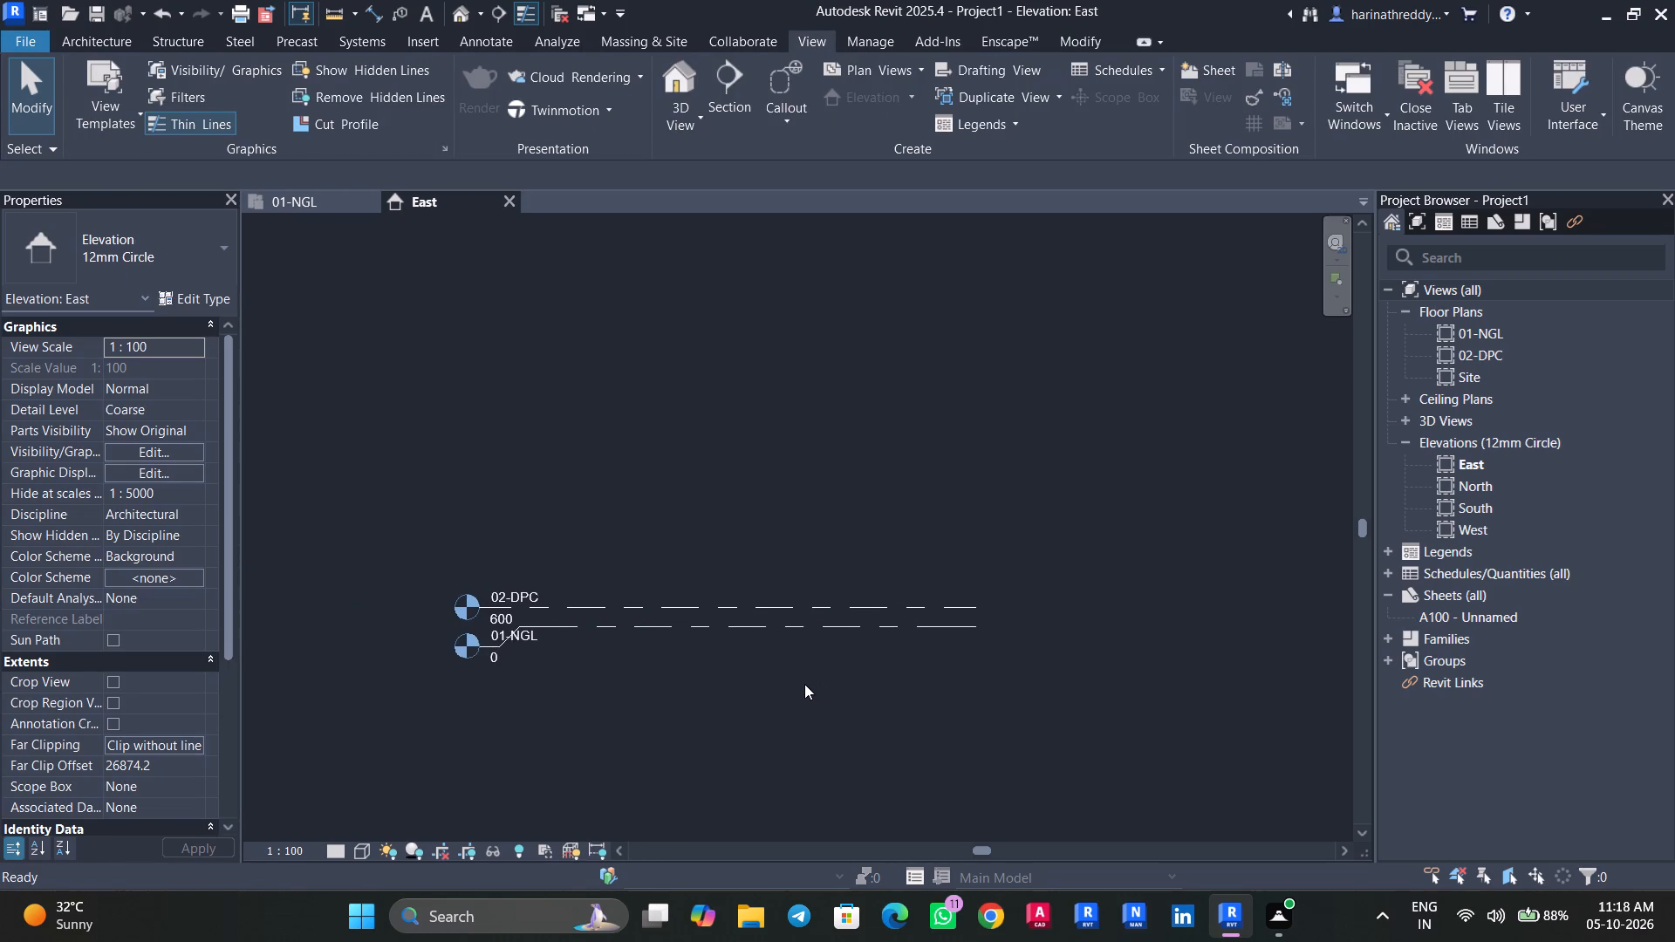
# Enable plan view creation and place a new level 3450 above 02-DPC by picking its line with an offset.
pyautogui.press('l')
pyautogui.press('l')
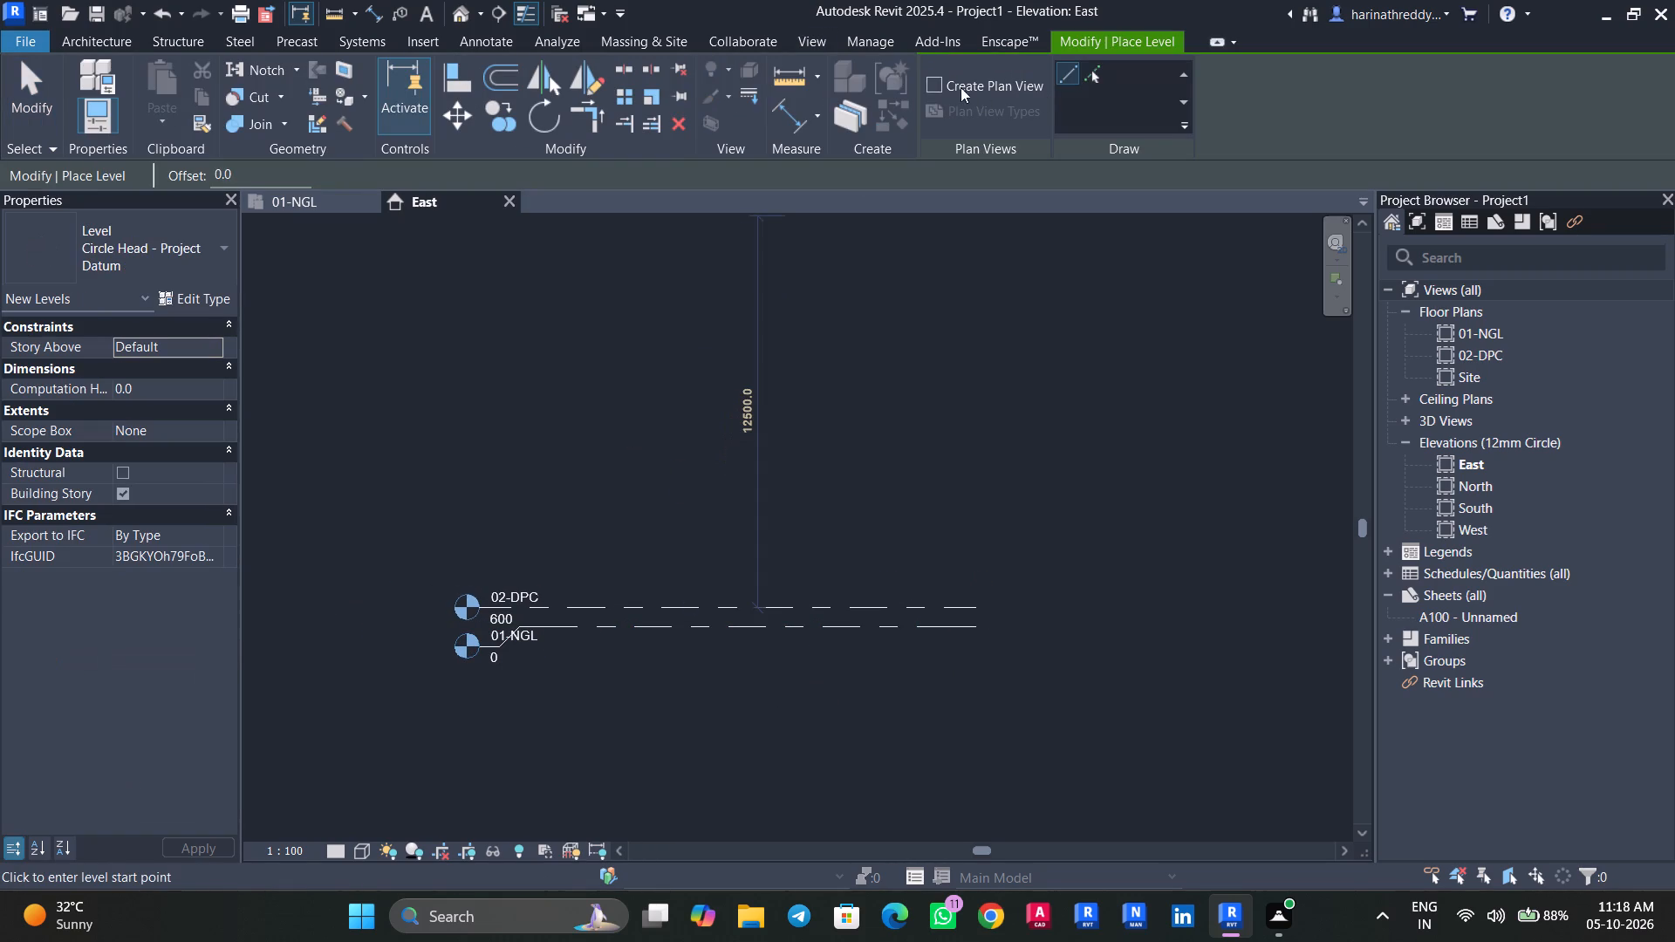
pyautogui.doubleClick(924, 86)
pyautogui.click(934, 84)
pyautogui.click(1097, 69)
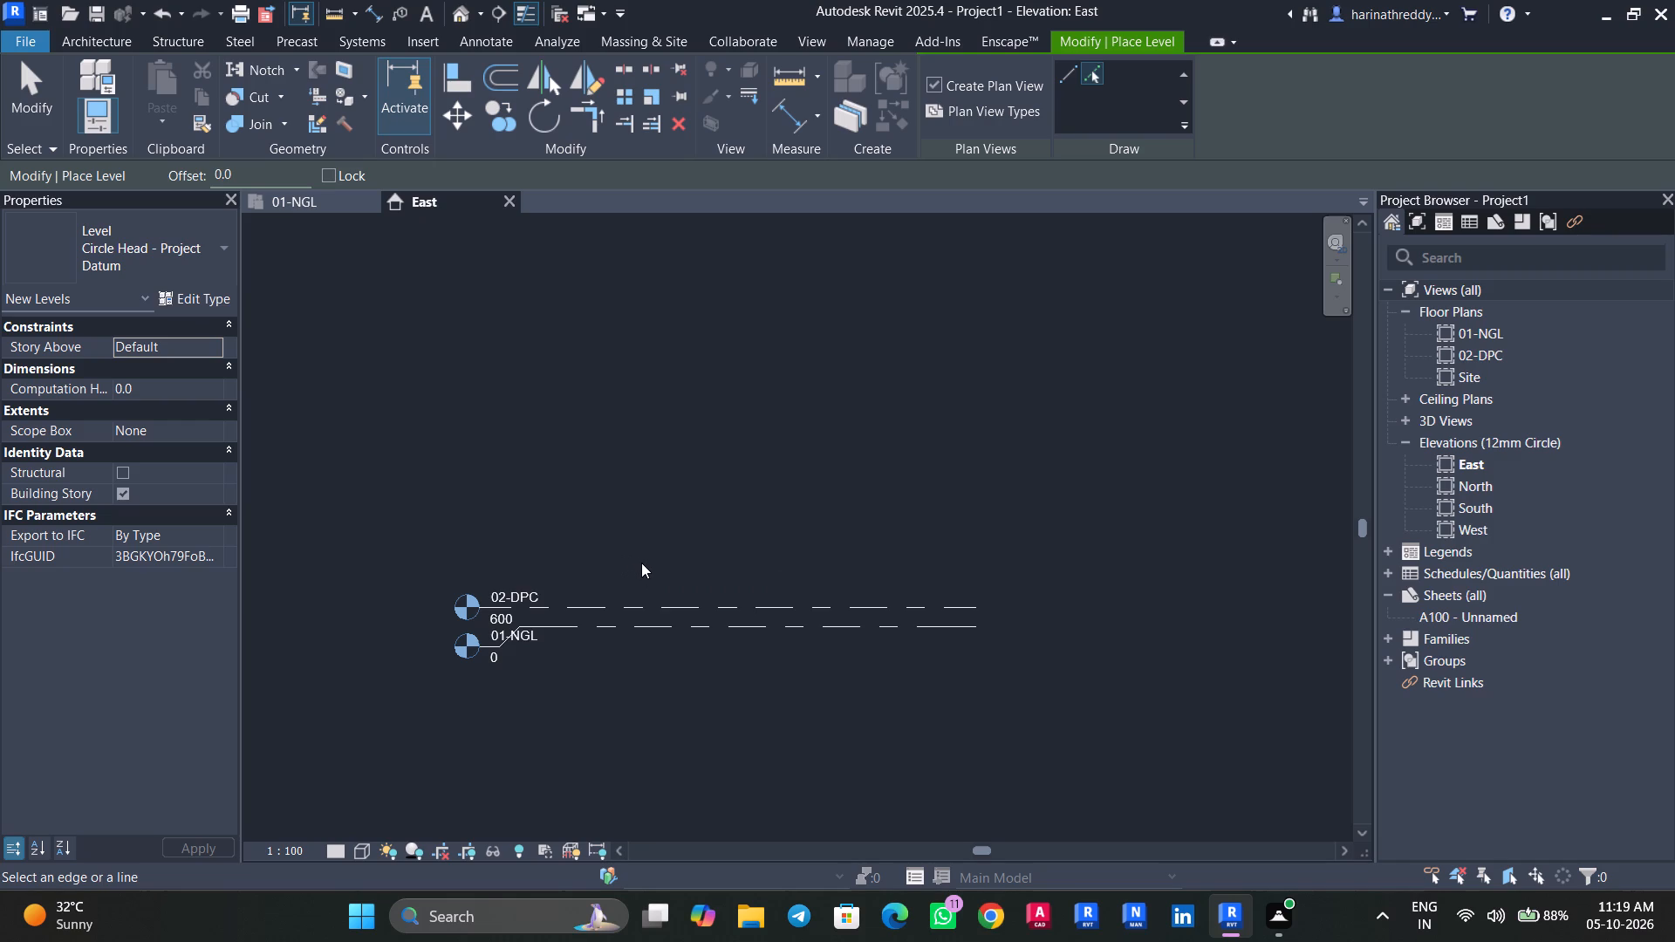
pyautogui.moveTo(642, 563); pyautogui.dragTo(640, 522, button='middle')
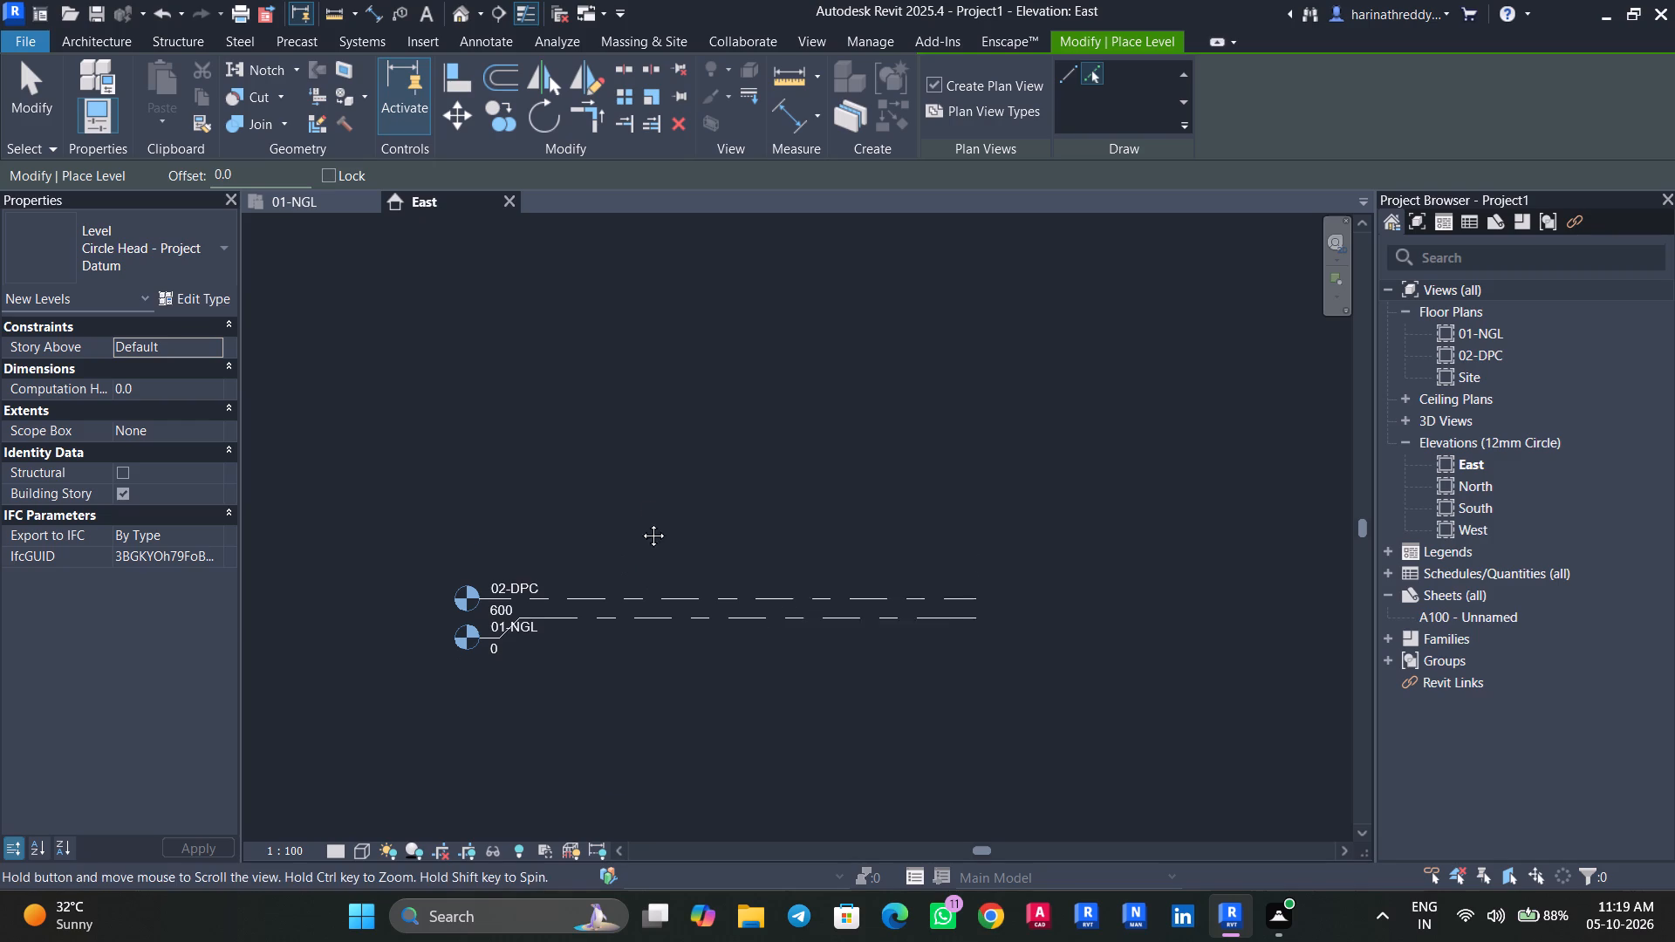
pyautogui.moveTo(640, 522); pyautogui.dragTo(640, 497, button='middle')
pyautogui.scroll(1, 638, 515)
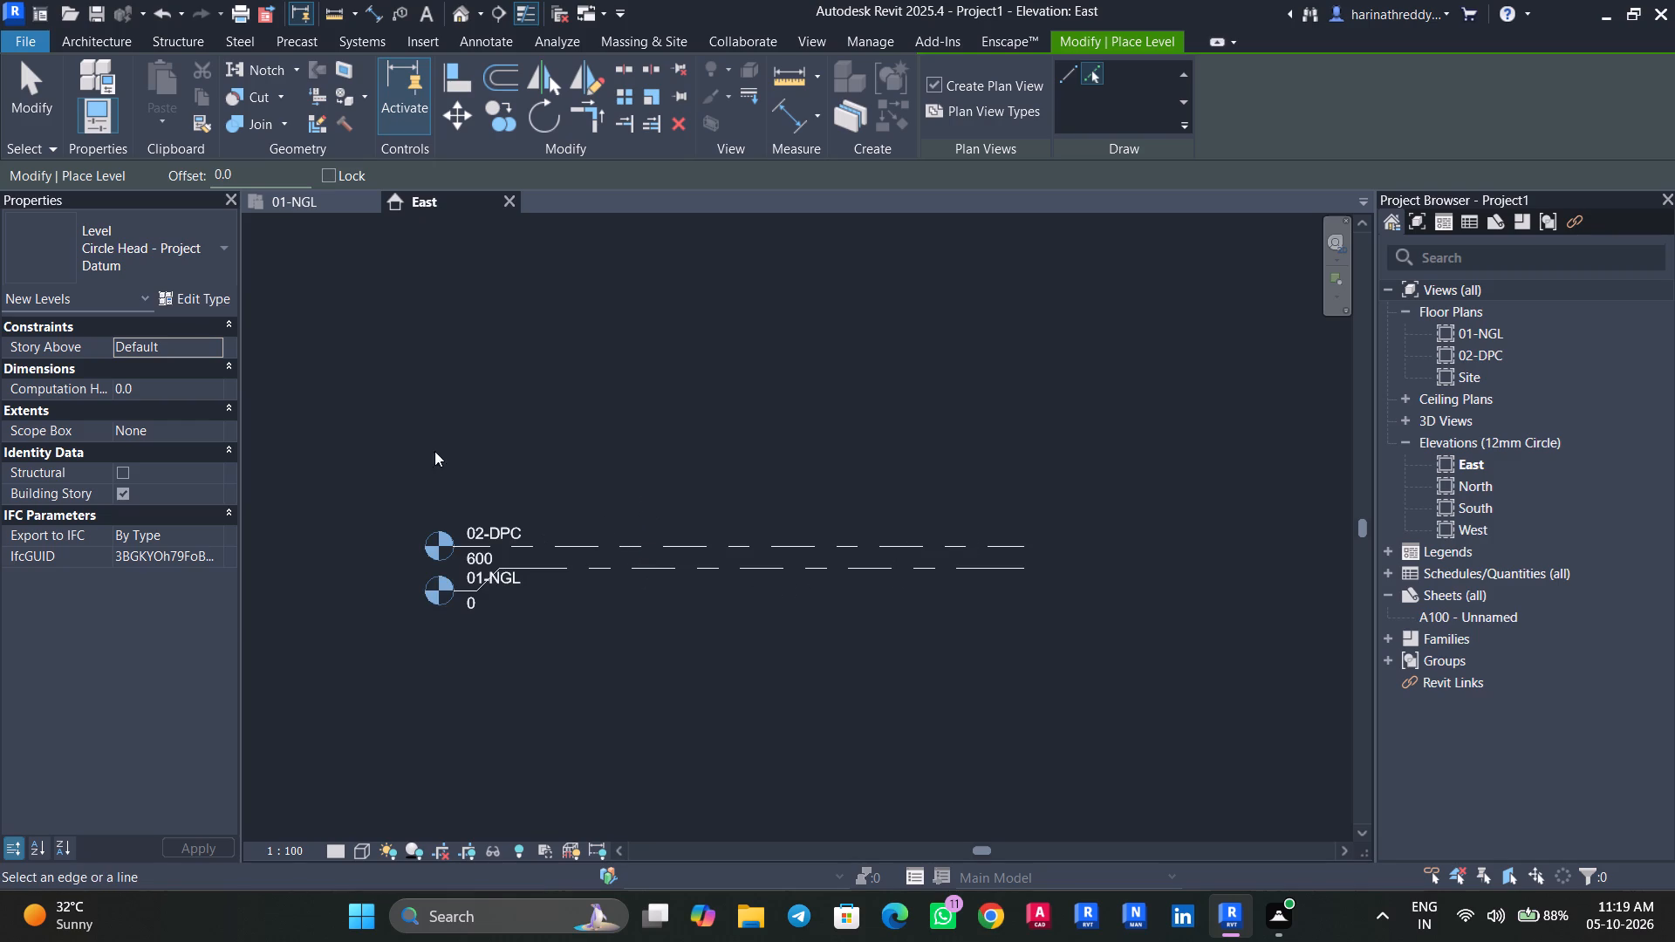
pyautogui.moveTo(275, 177); pyautogui.dragTo(128, 174)
pyautogui.press('3')
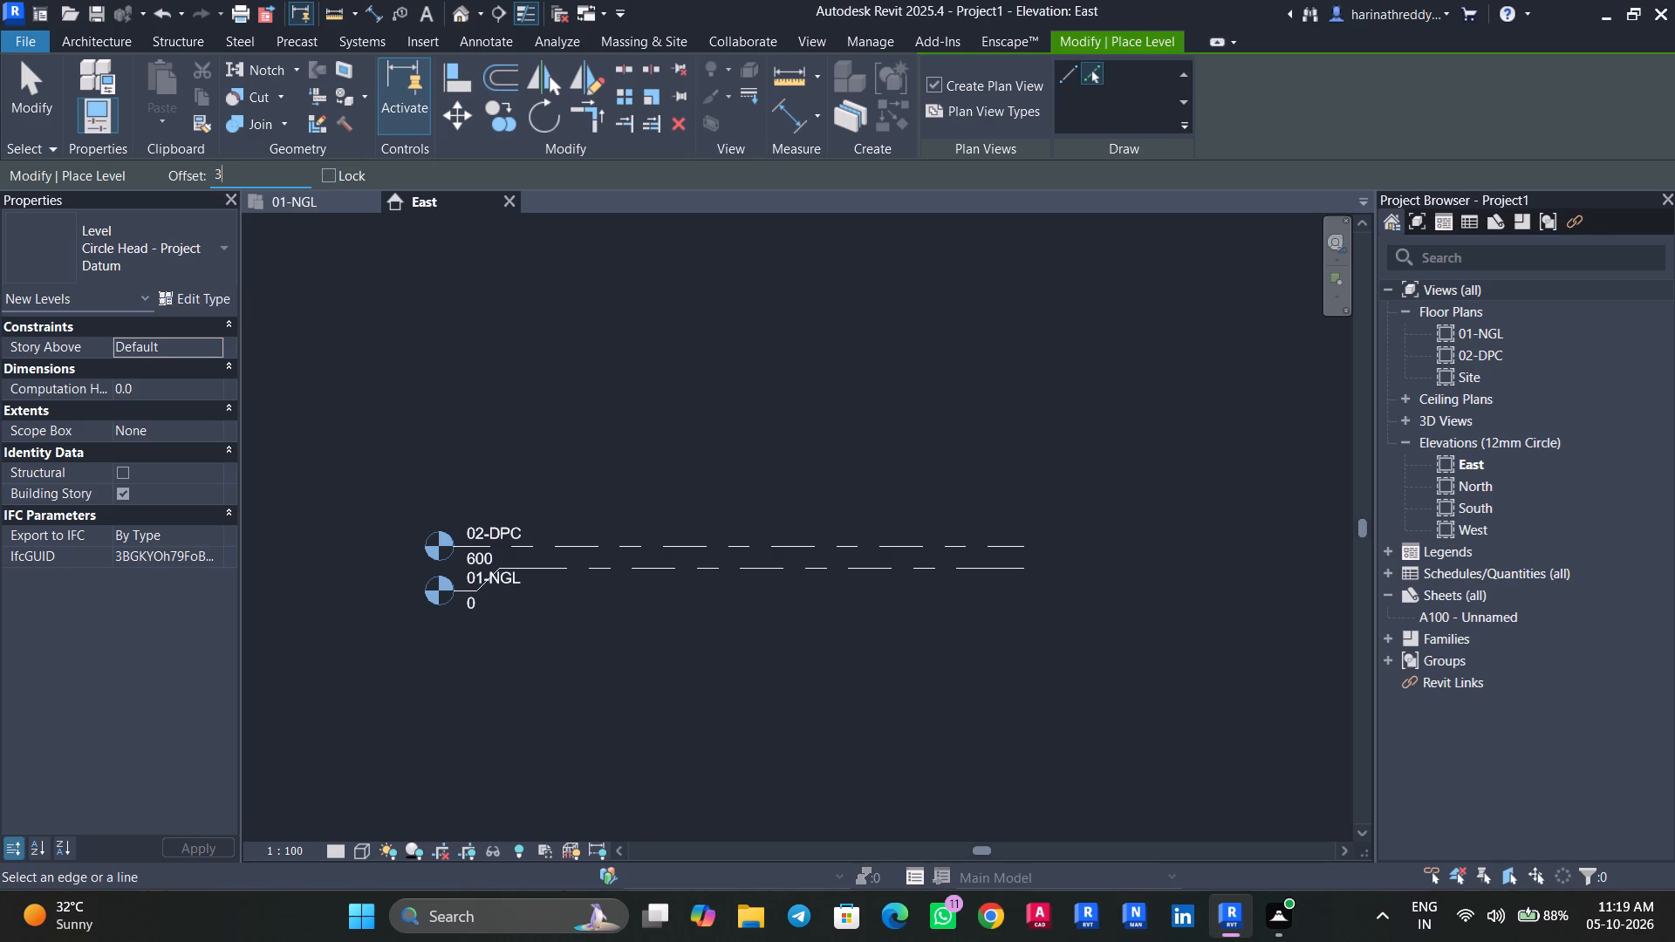
pyautogui.write('450')
pyautogui.press('Return')
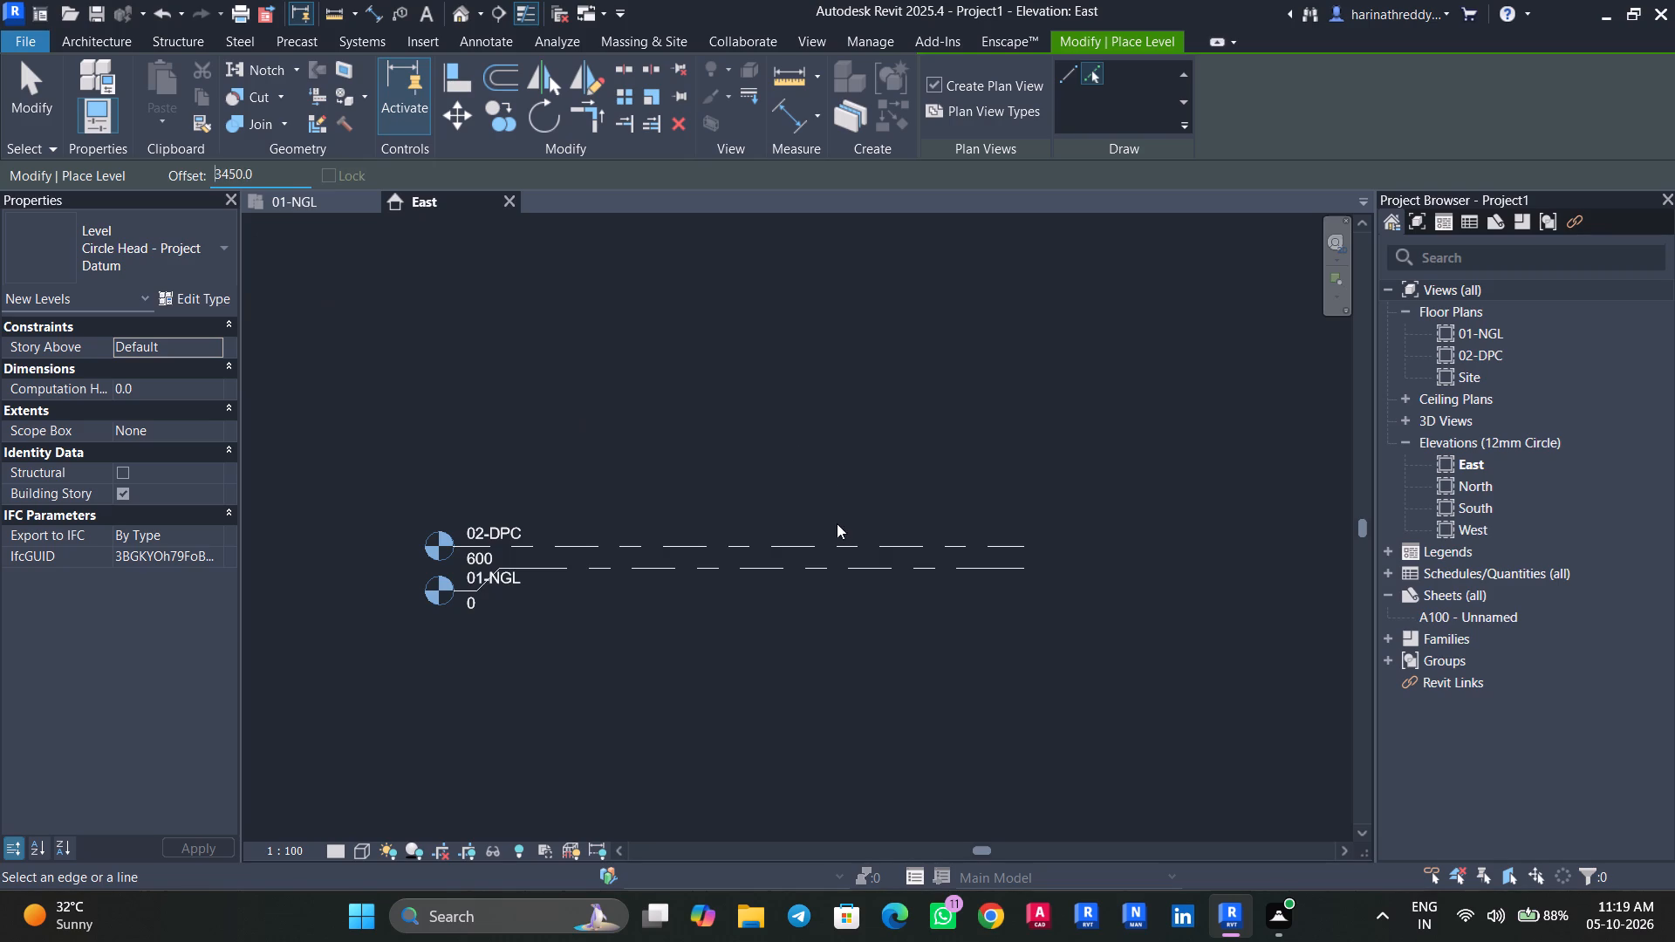
pyautogui.click(837, 544)
pyautogui.press('Escape')
pyautogui.press('Escape')
# Rename the new level above 02-DPC as 04-FIRST FLOOR.
pyautogui.click(555, 422)
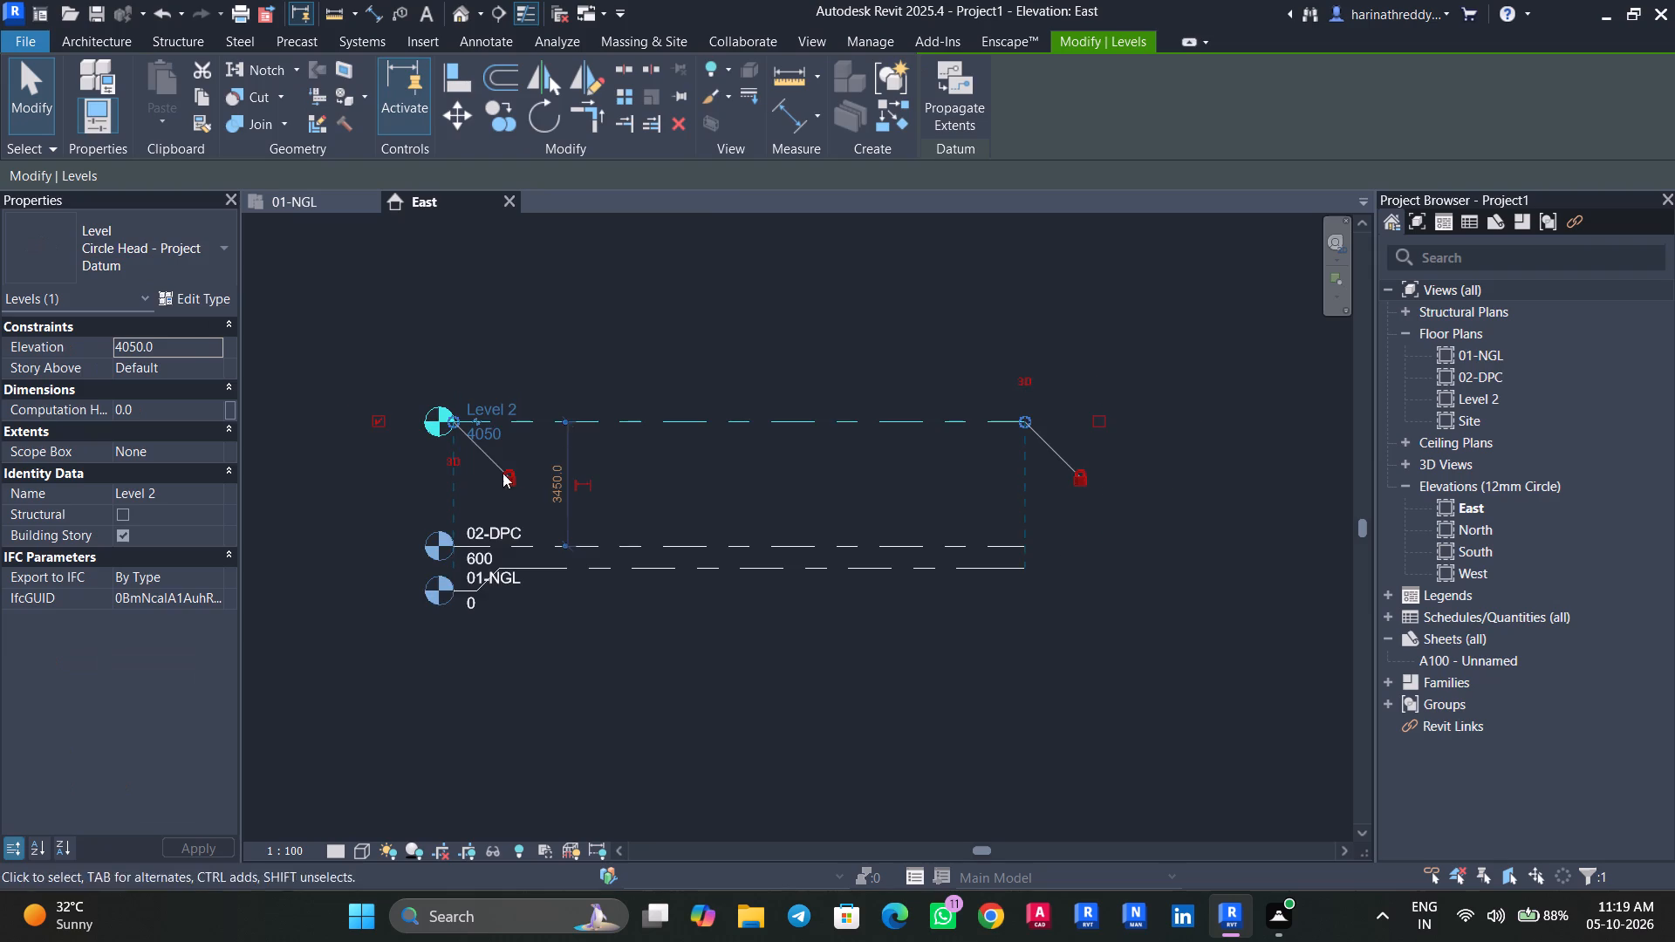
pyautogui.scroll(5, 500, 473)
pyautogui.press('Escape')
pyautogui.press('Escape')
pyautogui.moveTo(579, 427); pyautogui.dragTo(631, 427, button='middle')
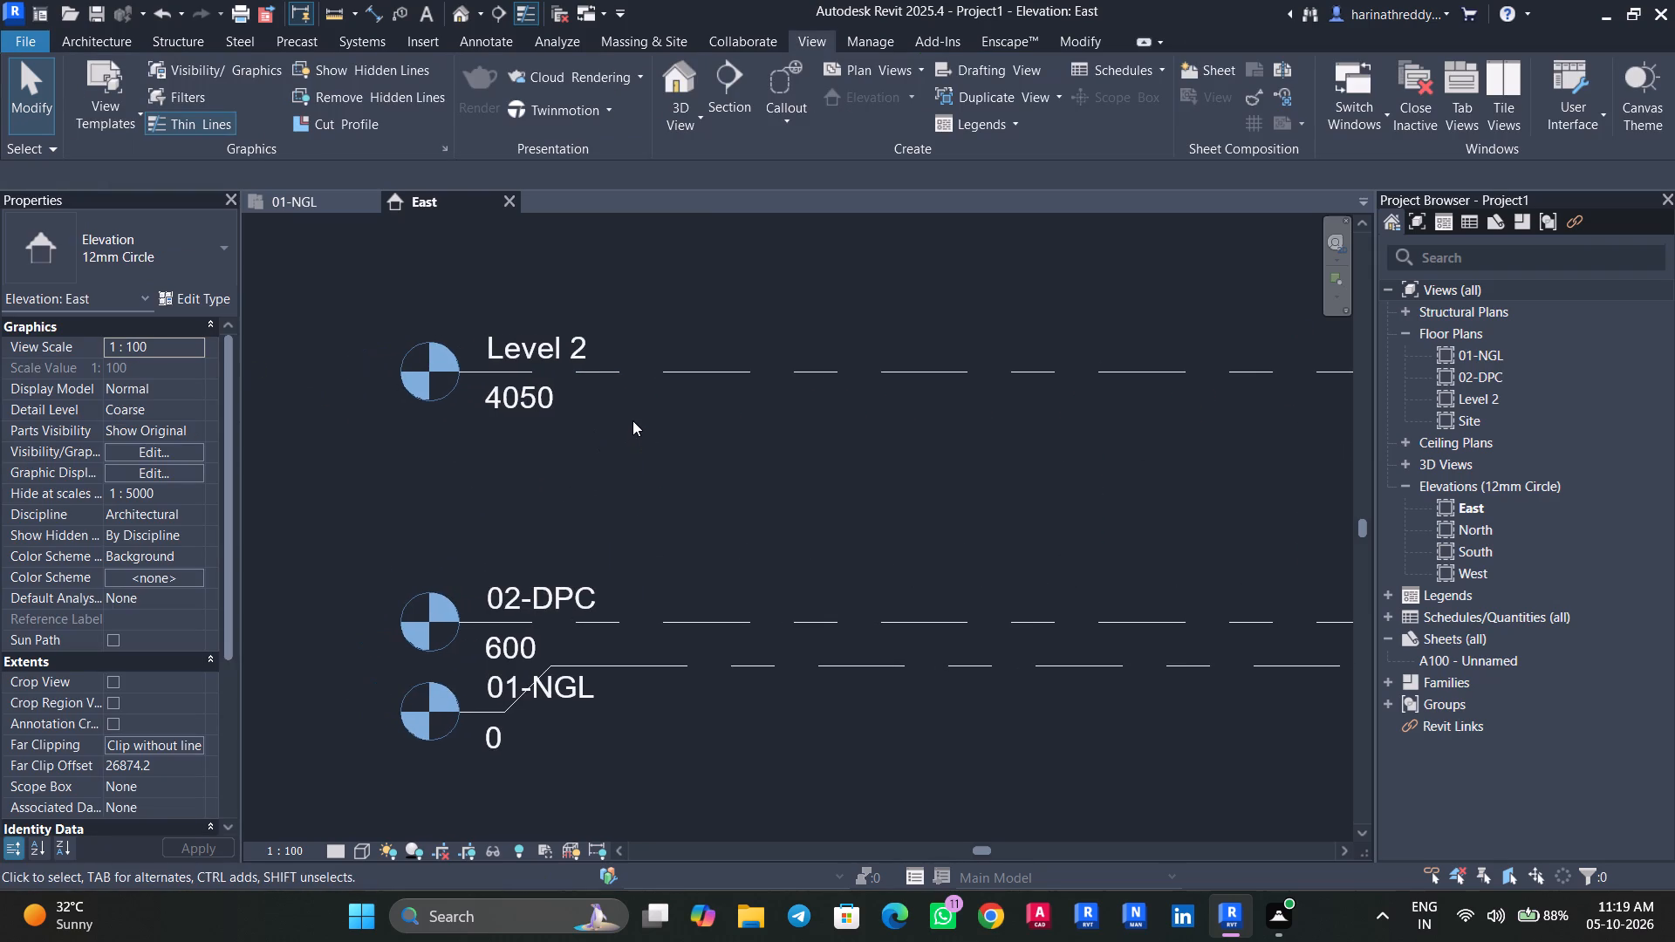
pyautogui.scroll(-4, 632, 420)
pyautogui.moveTo(653, 423); pyautogui.dragTo(491, 448, button='middle')
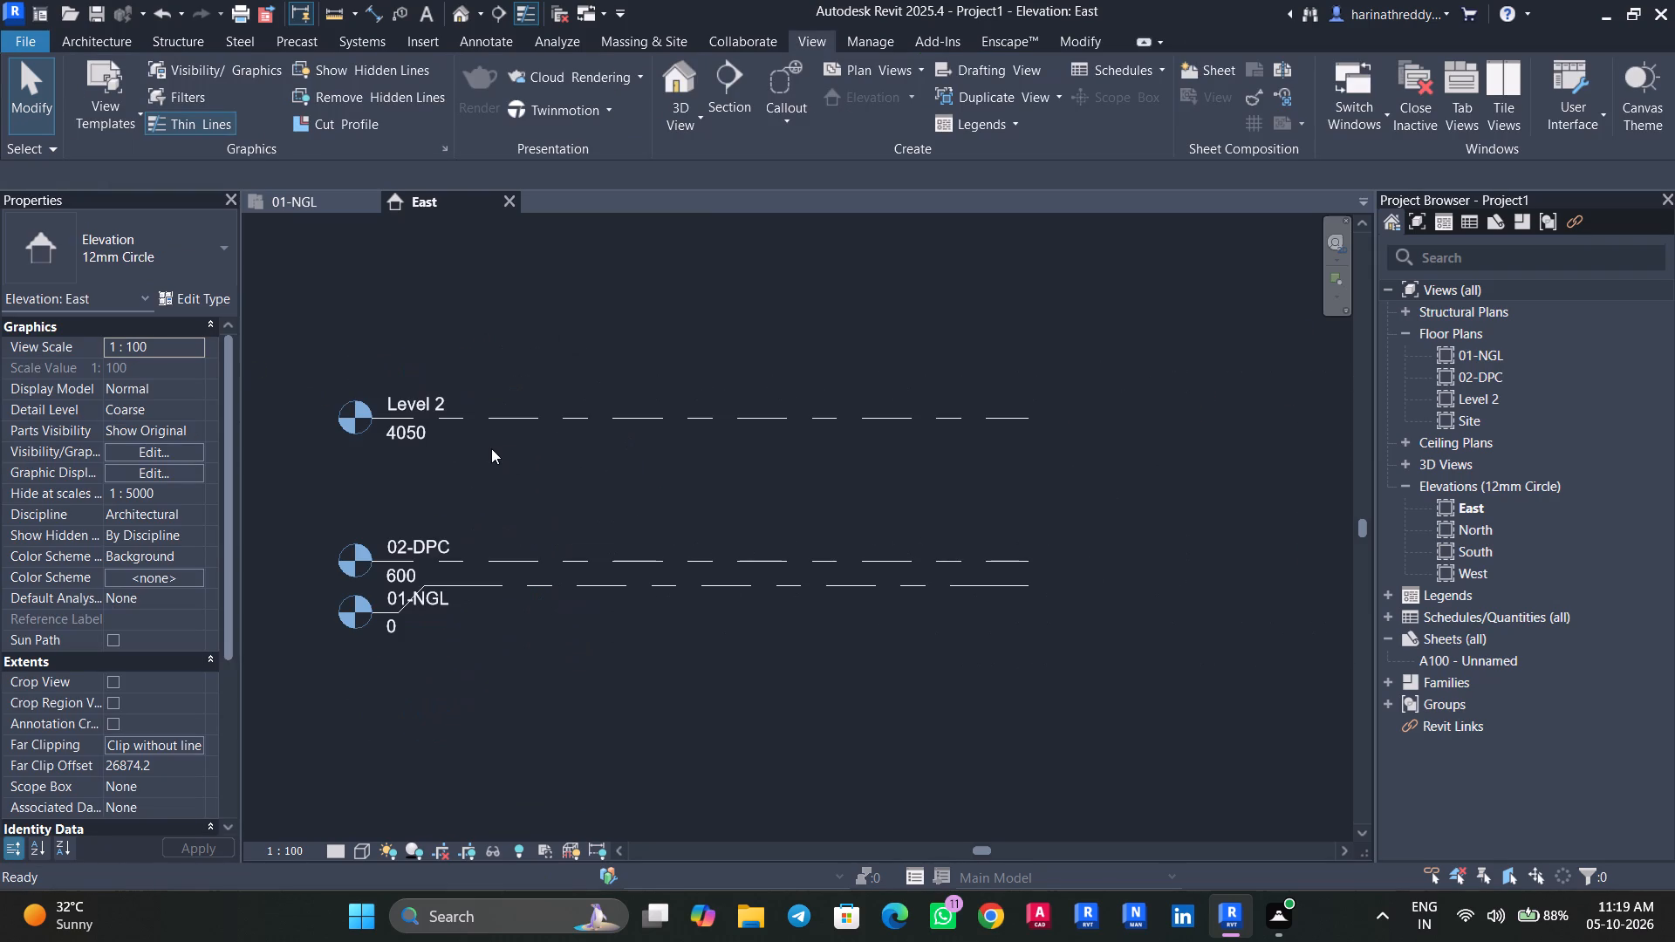
pyautogui.press('Escape')
pyautogui.press('Escape')
pyautogui.click(511, 421)
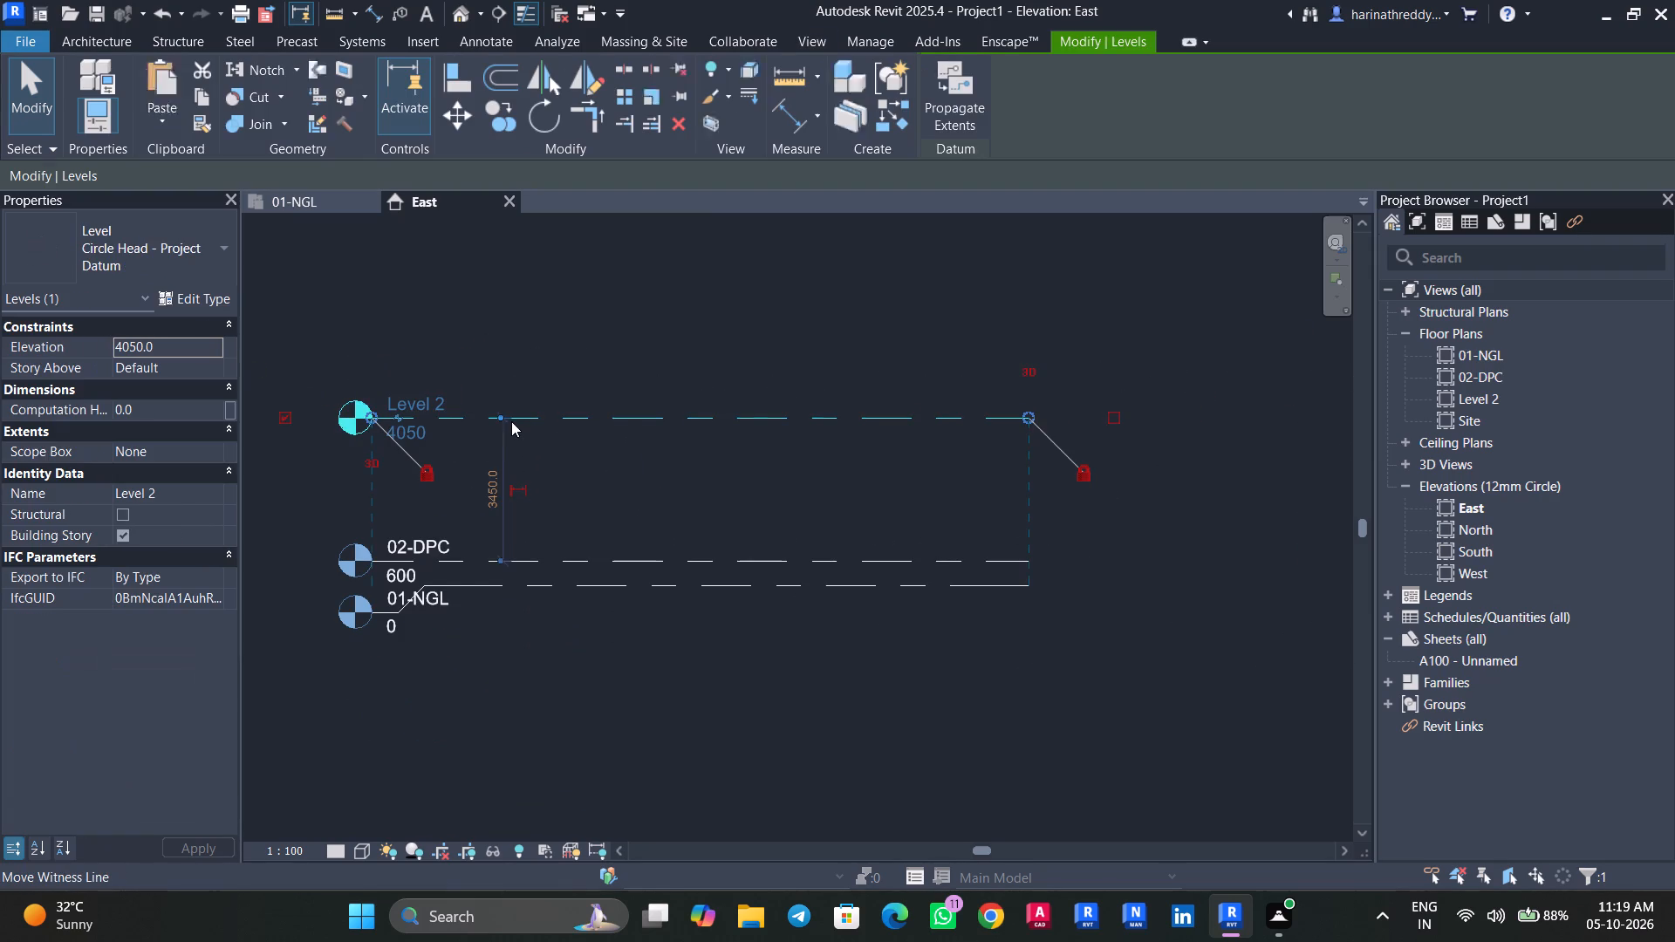
pyautogui.moveTo(507, 454); pyautogui.dragTo(548, 438, button='middle')
pyautogui.moveTo(551, 436); pyautogui.dragTo(587, 427, button='middle')
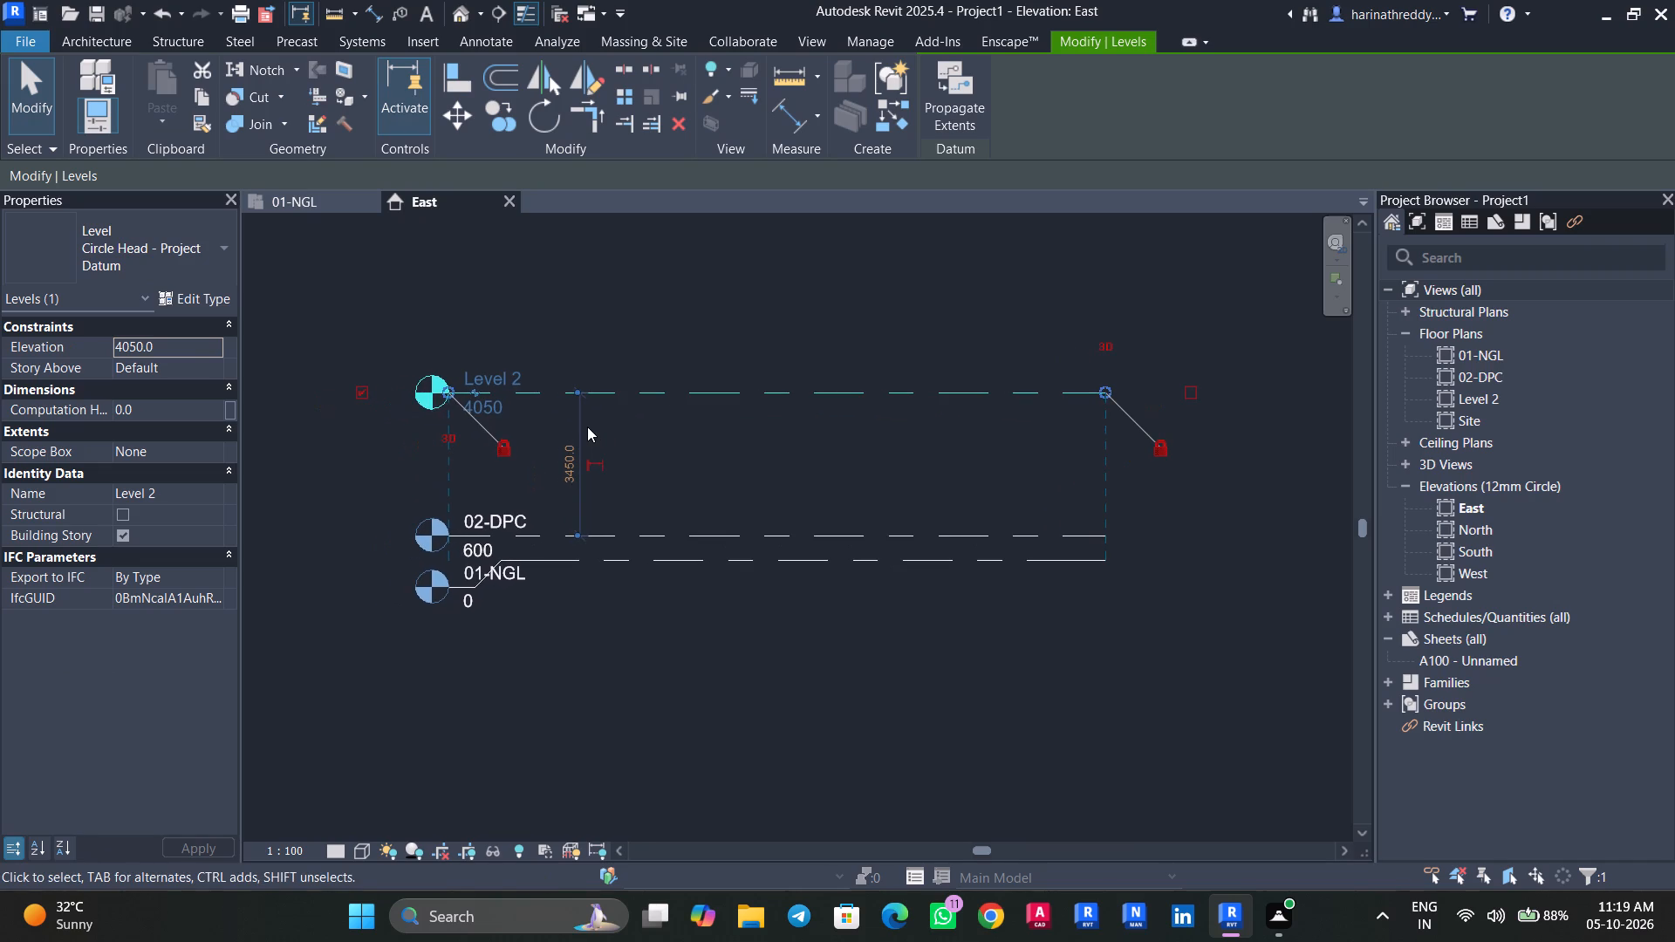
pyautogui.click(496, 375)
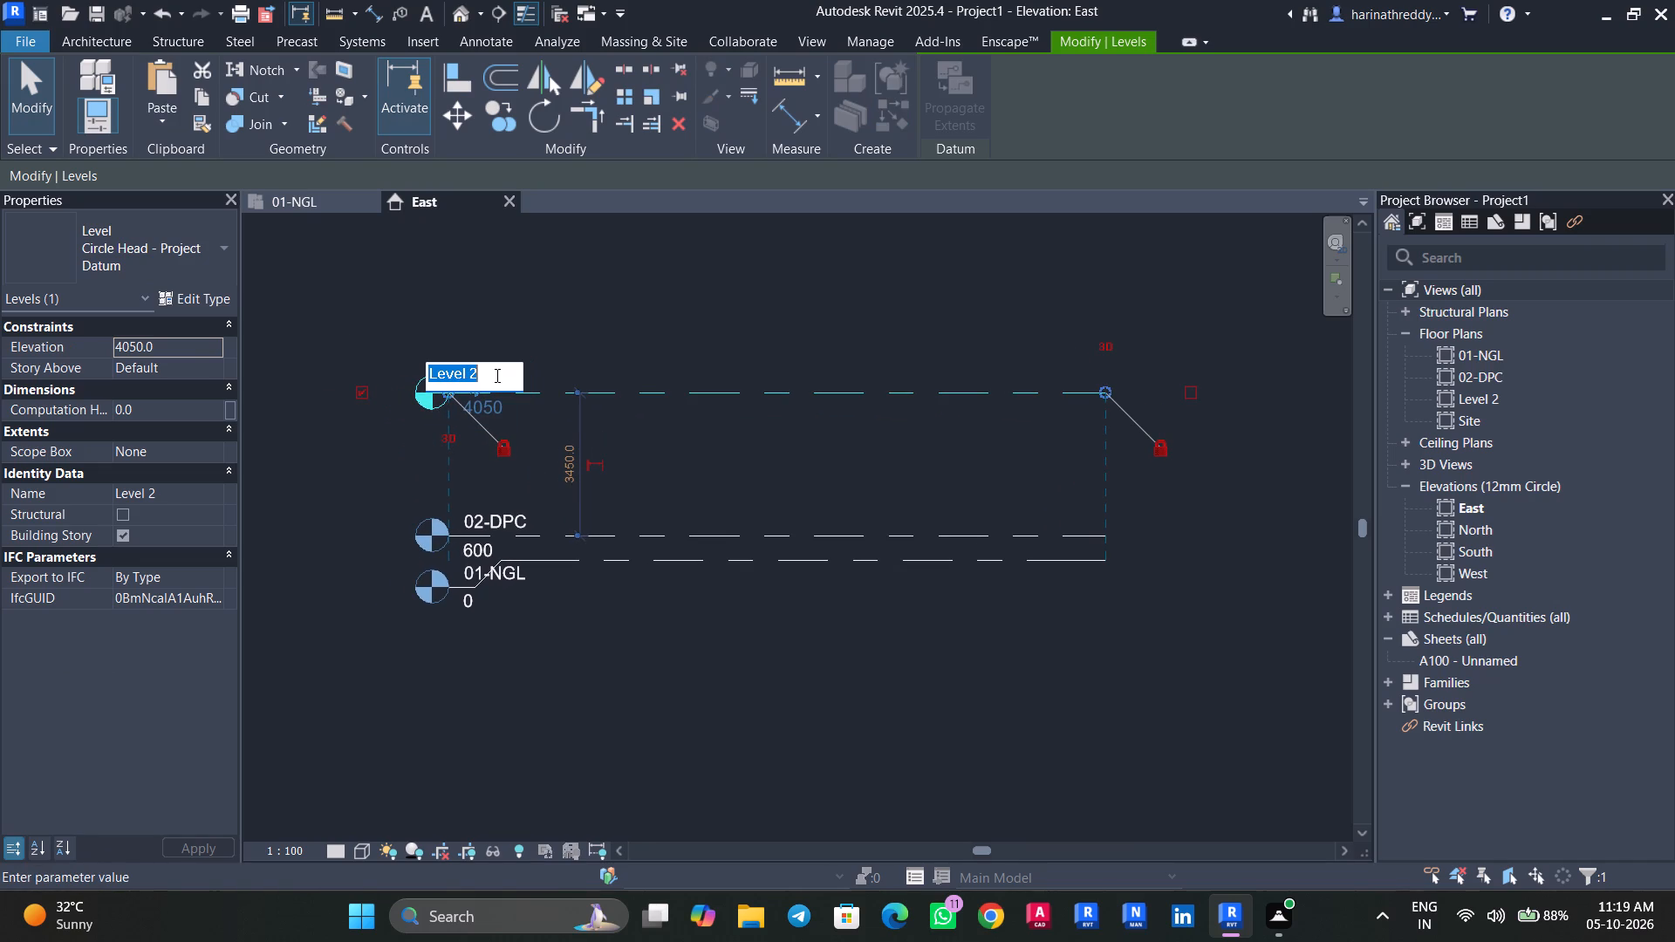
pyautogui.write('04')
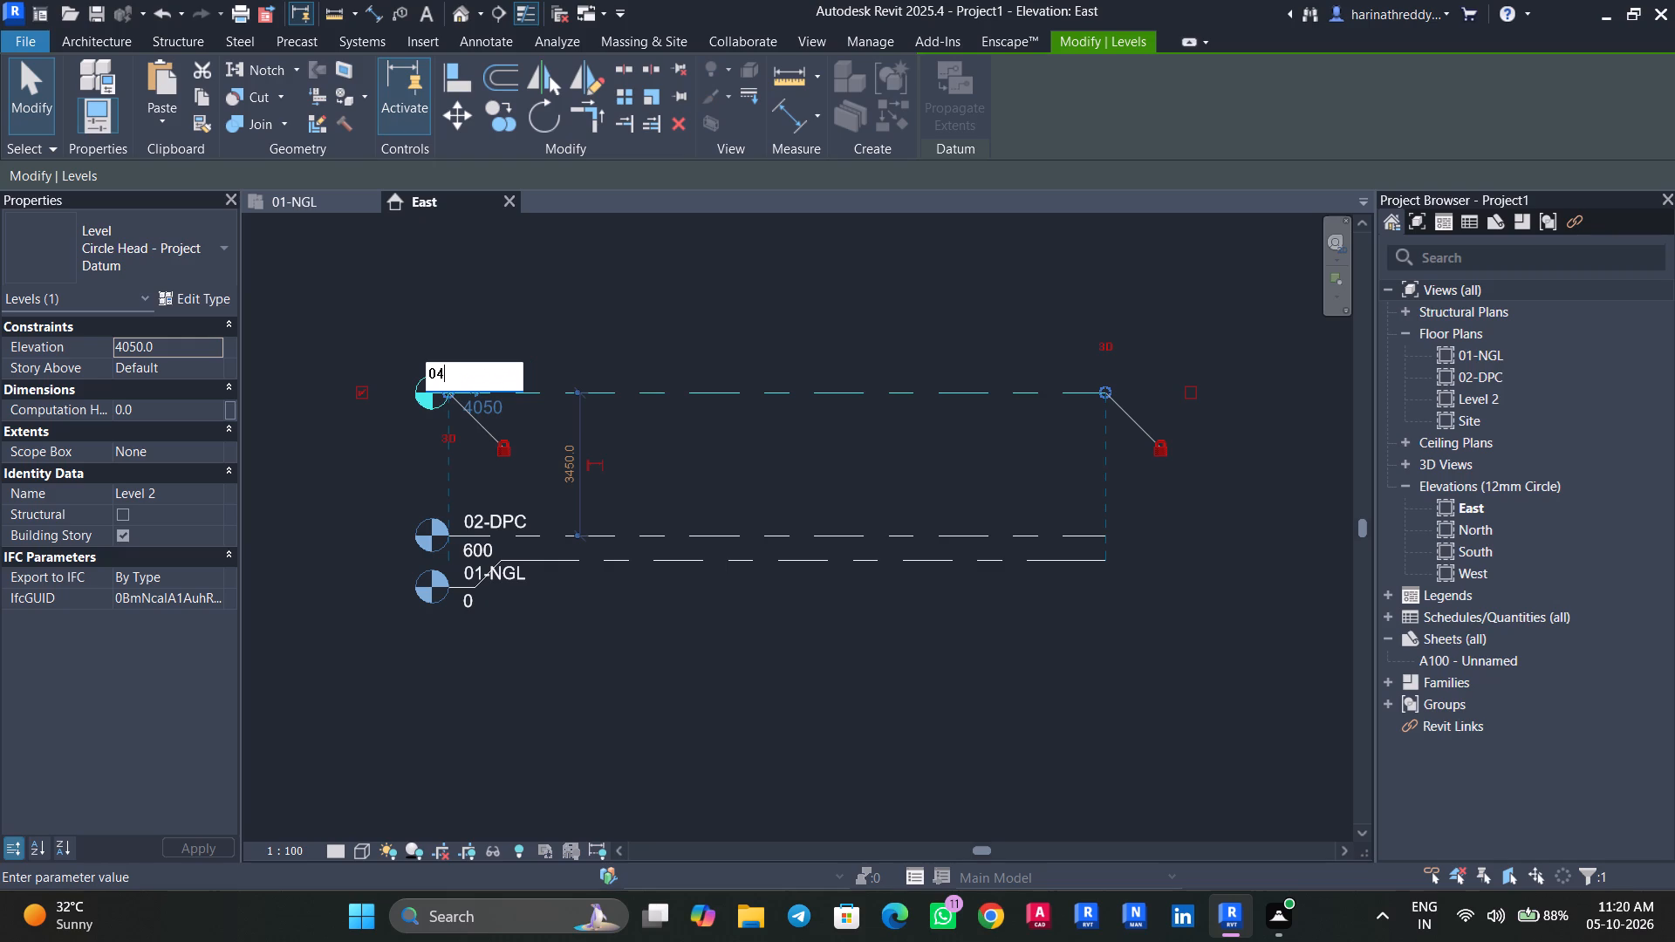
pyautogui.write('-F')
pyautogui.write('IRST FLOOR')
pyautogui.click(728, 364)
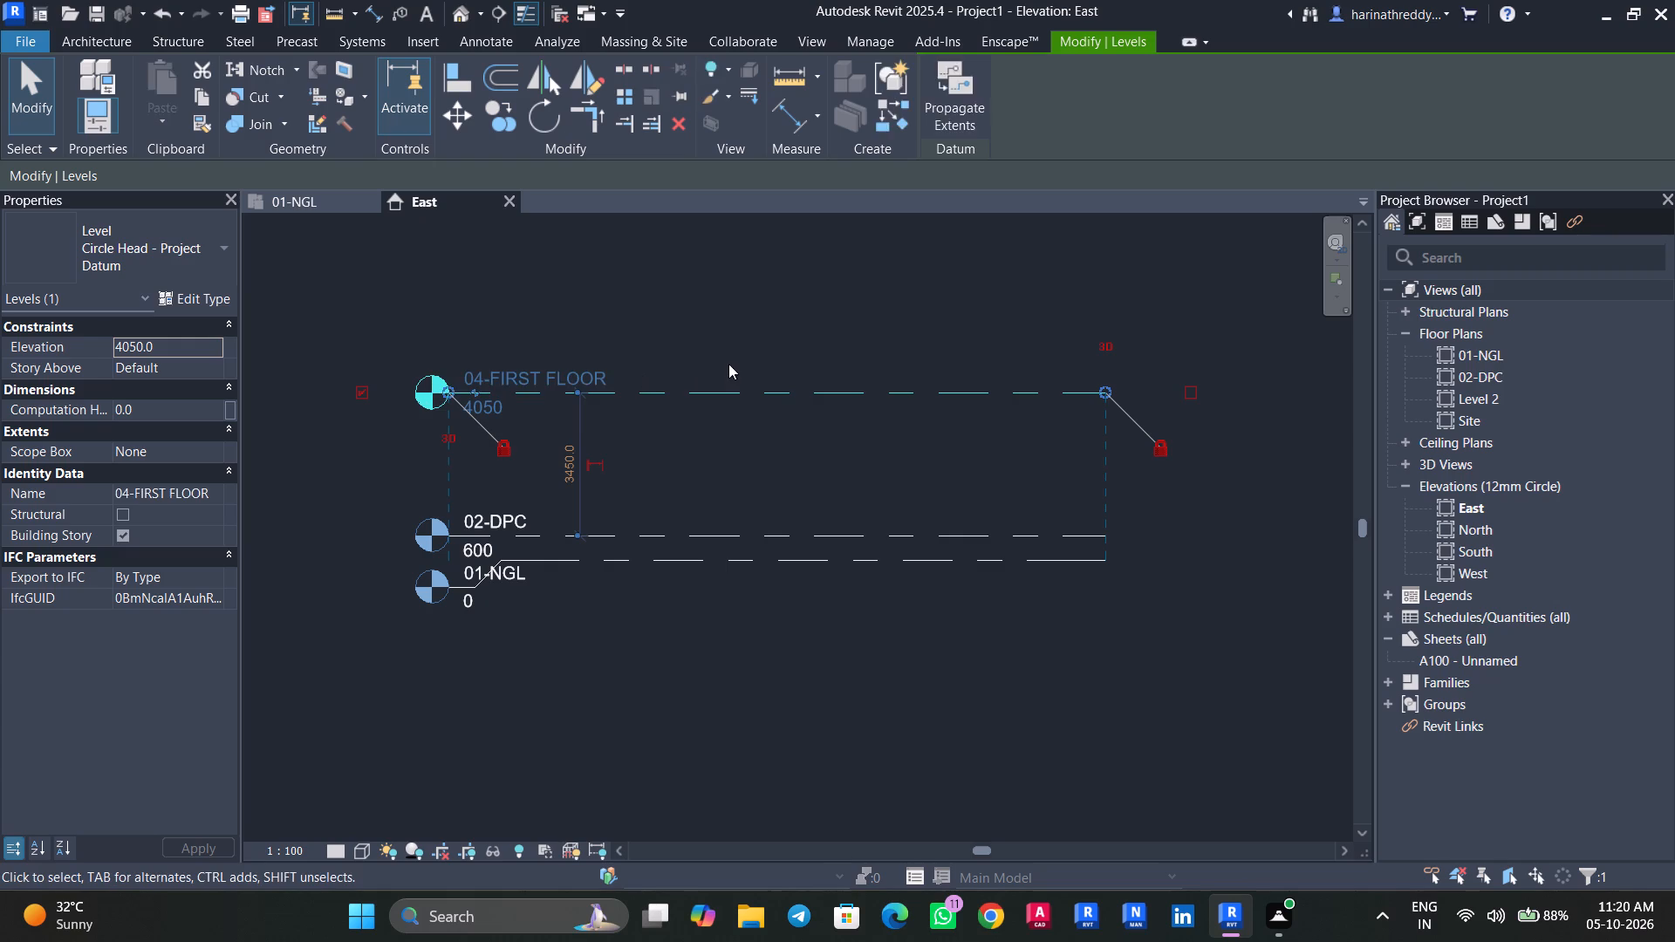
pyautogui.press('Escape')
pyautogui.press('Escape')
# Place a new level with an offset of 3450 above 04-FIRST FLOOR by picking that level's line.
pyautogui.moveTo(708, 357); pyautogui.dragTo(552, 260, button='middle')
pyautogui.scroll(-1, 586, 371)
pyautogui.moveTo(587, 371); pyautogui.dragTo(742, 404, button='middle')
pyautogui.scroll(3, 658, 403)
pyautogui.moveTo(658, 404); pyautogui.dragTo(639, 510, button='middle')
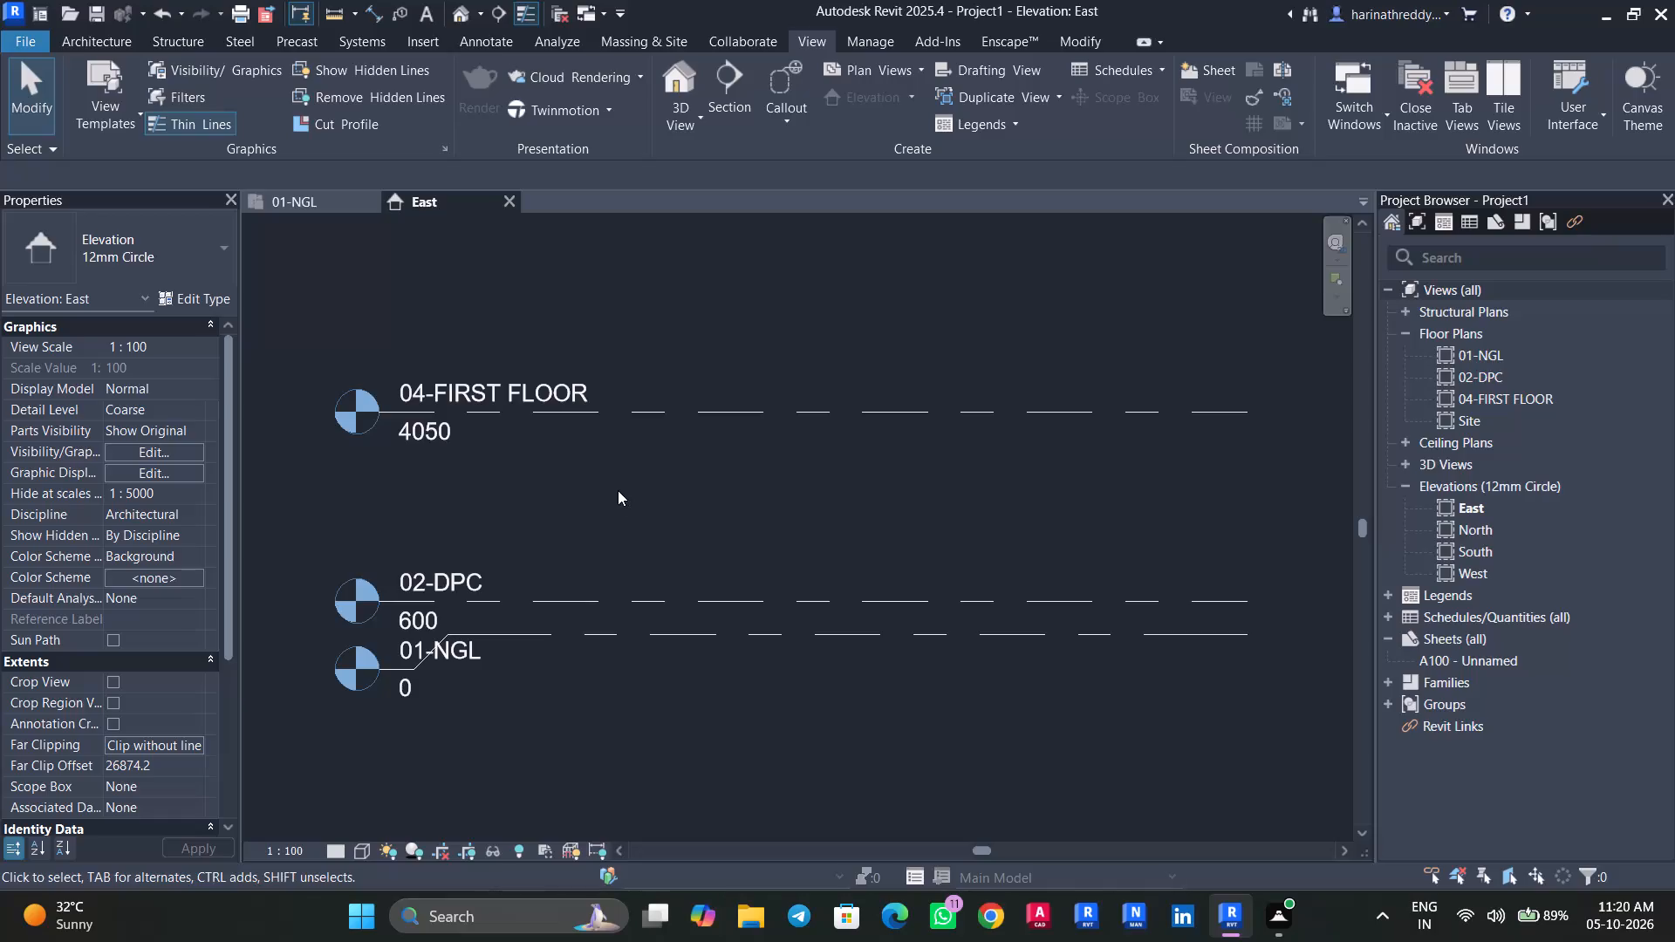
pyautogui.write('LL')
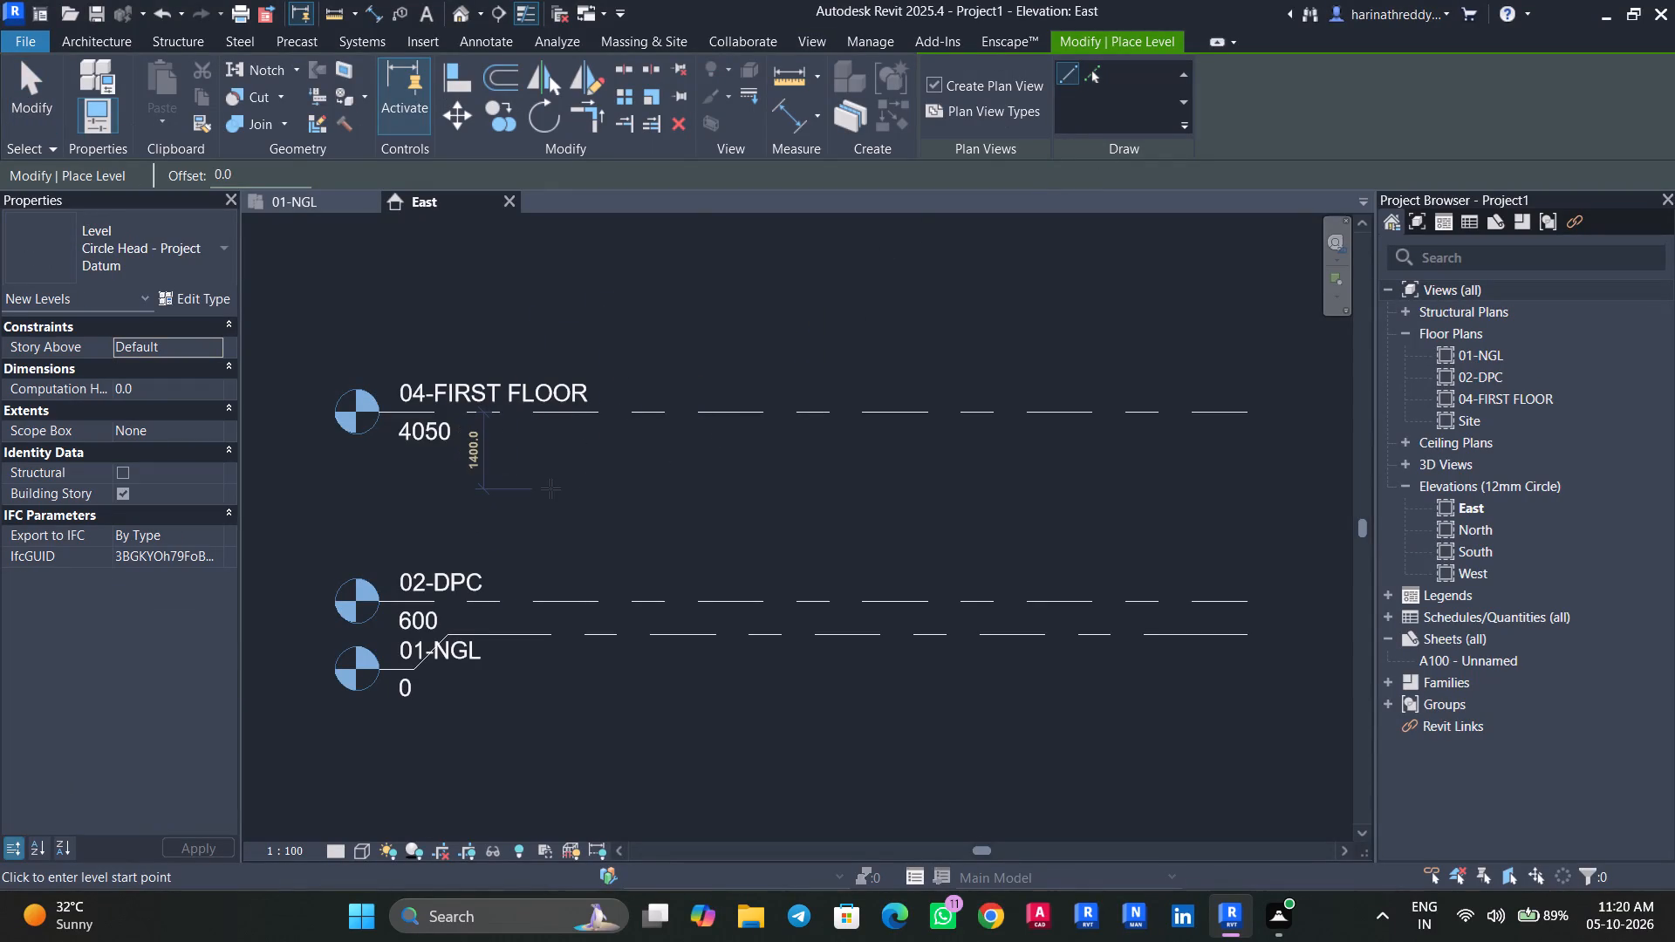
pyautogui.moveTo(510, 503); pyautogui.dragTo(470, 464, button='middle')
pyautogui.moveTo(468, 460); pyautogui.dragTo(642, 521, button='middle')
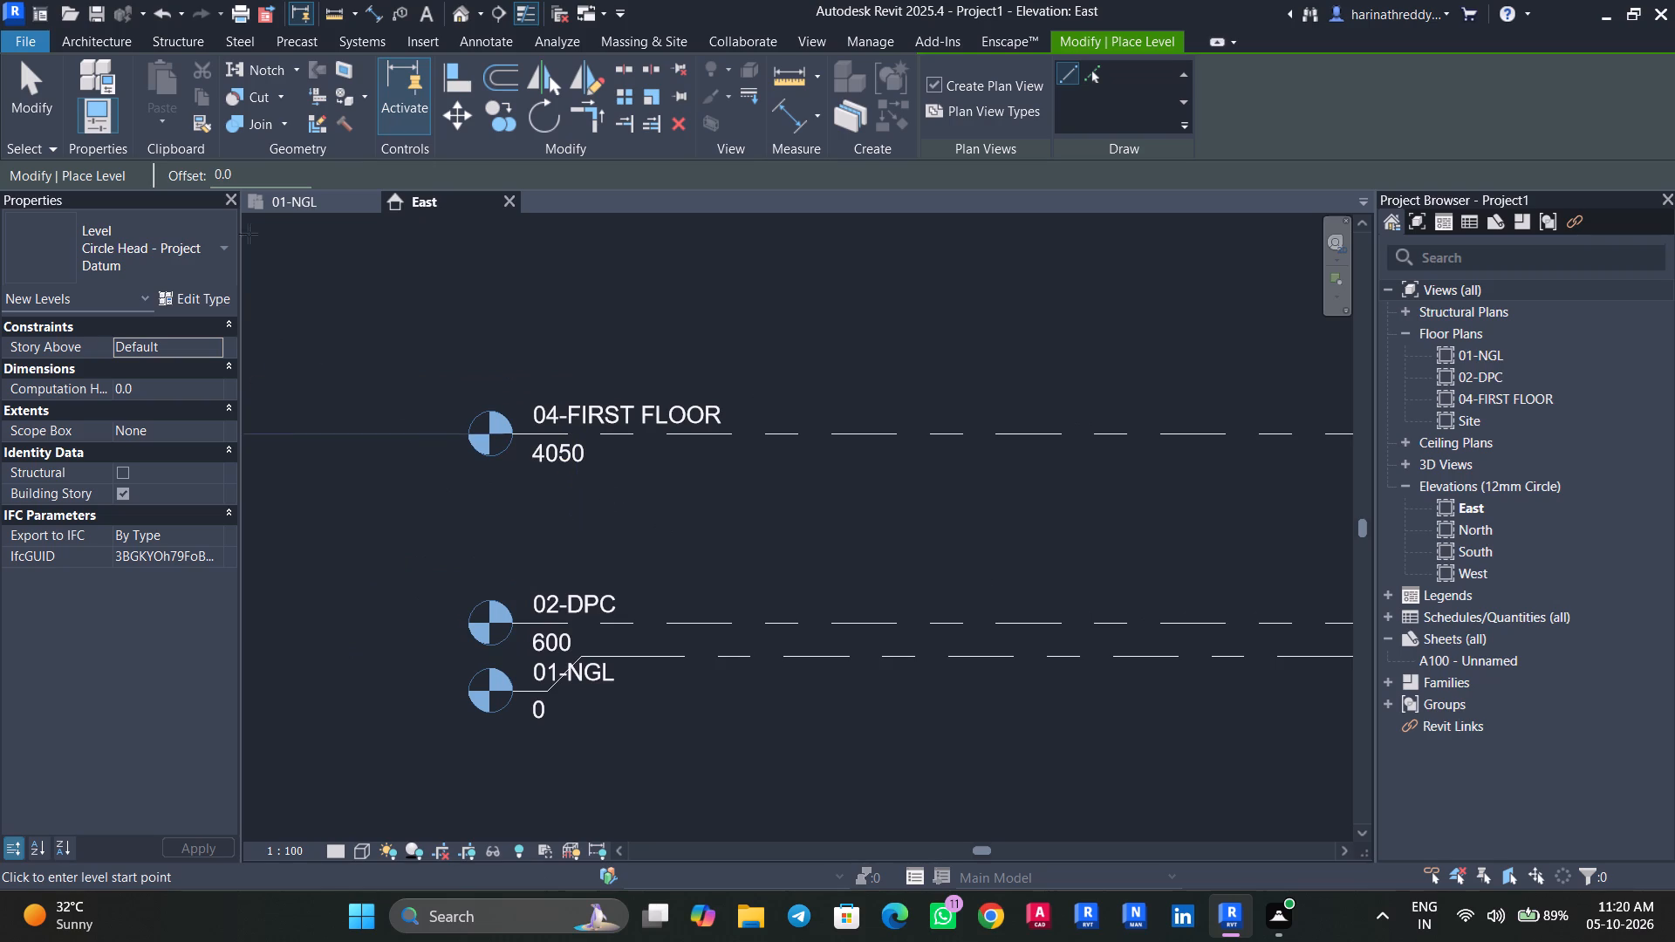
pyautogui.moveTo(268, 181); pyautogui.dragTo(147, 170)
pyautogui.write('3450')
pyautogui.press('Return')
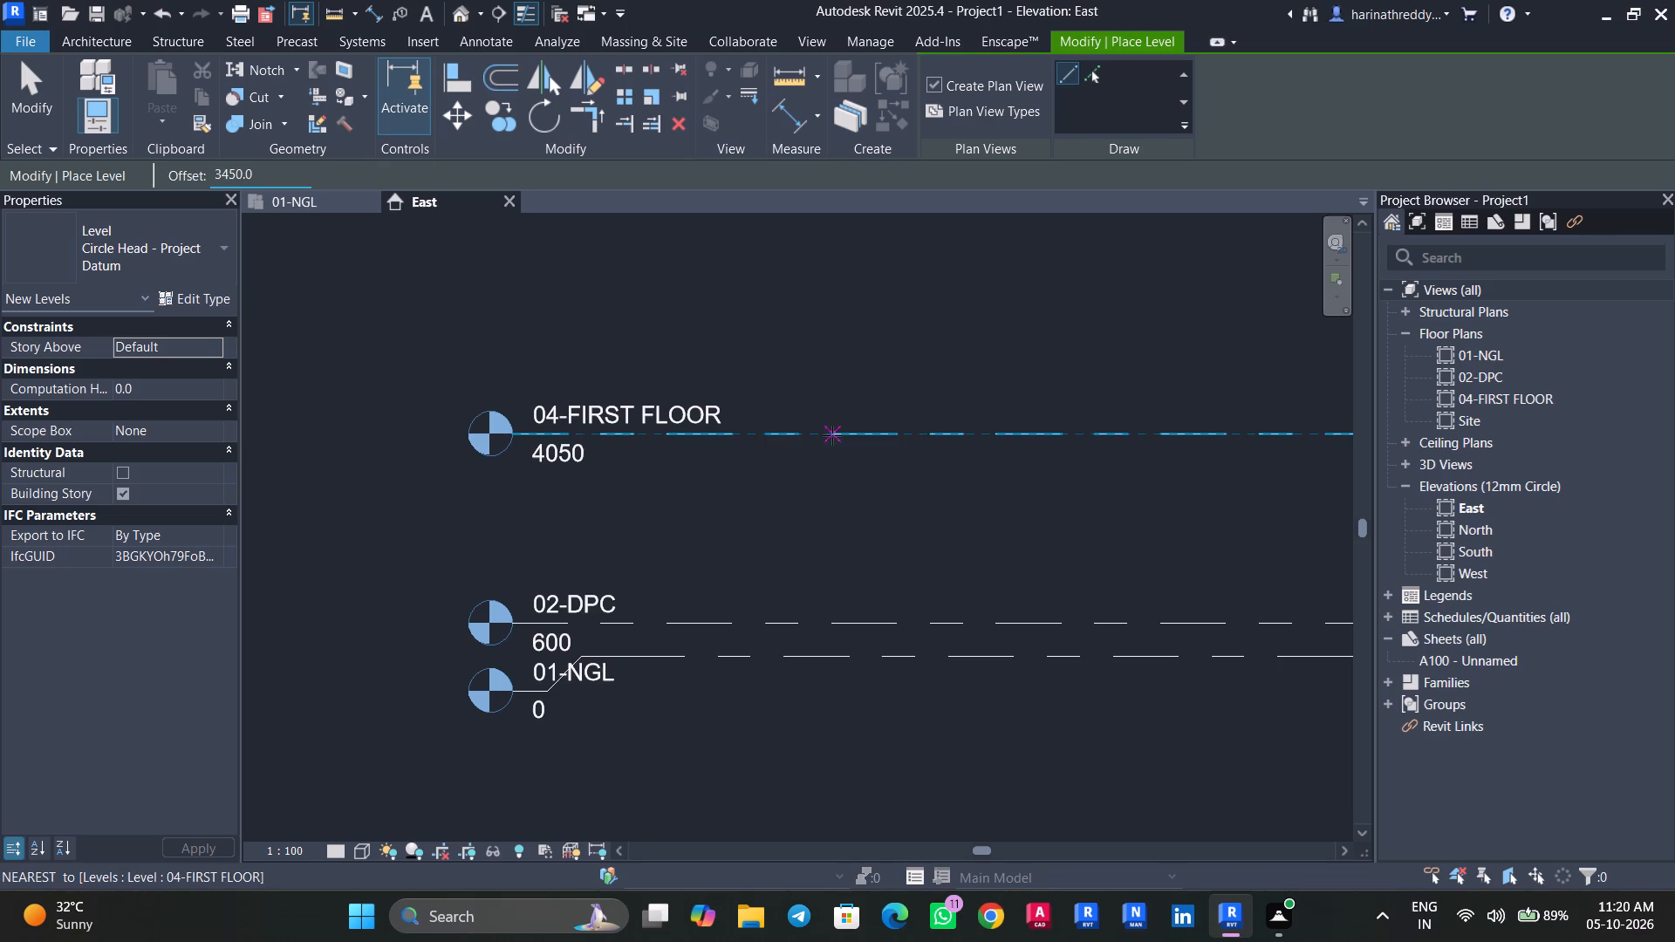
pyautogui.moveTo(832, 436); pyautogui.dragTo(595, 578, button='middle')
pyautogui.scroll(-1, 595, 577)
pyautogui.click(1092, 65)
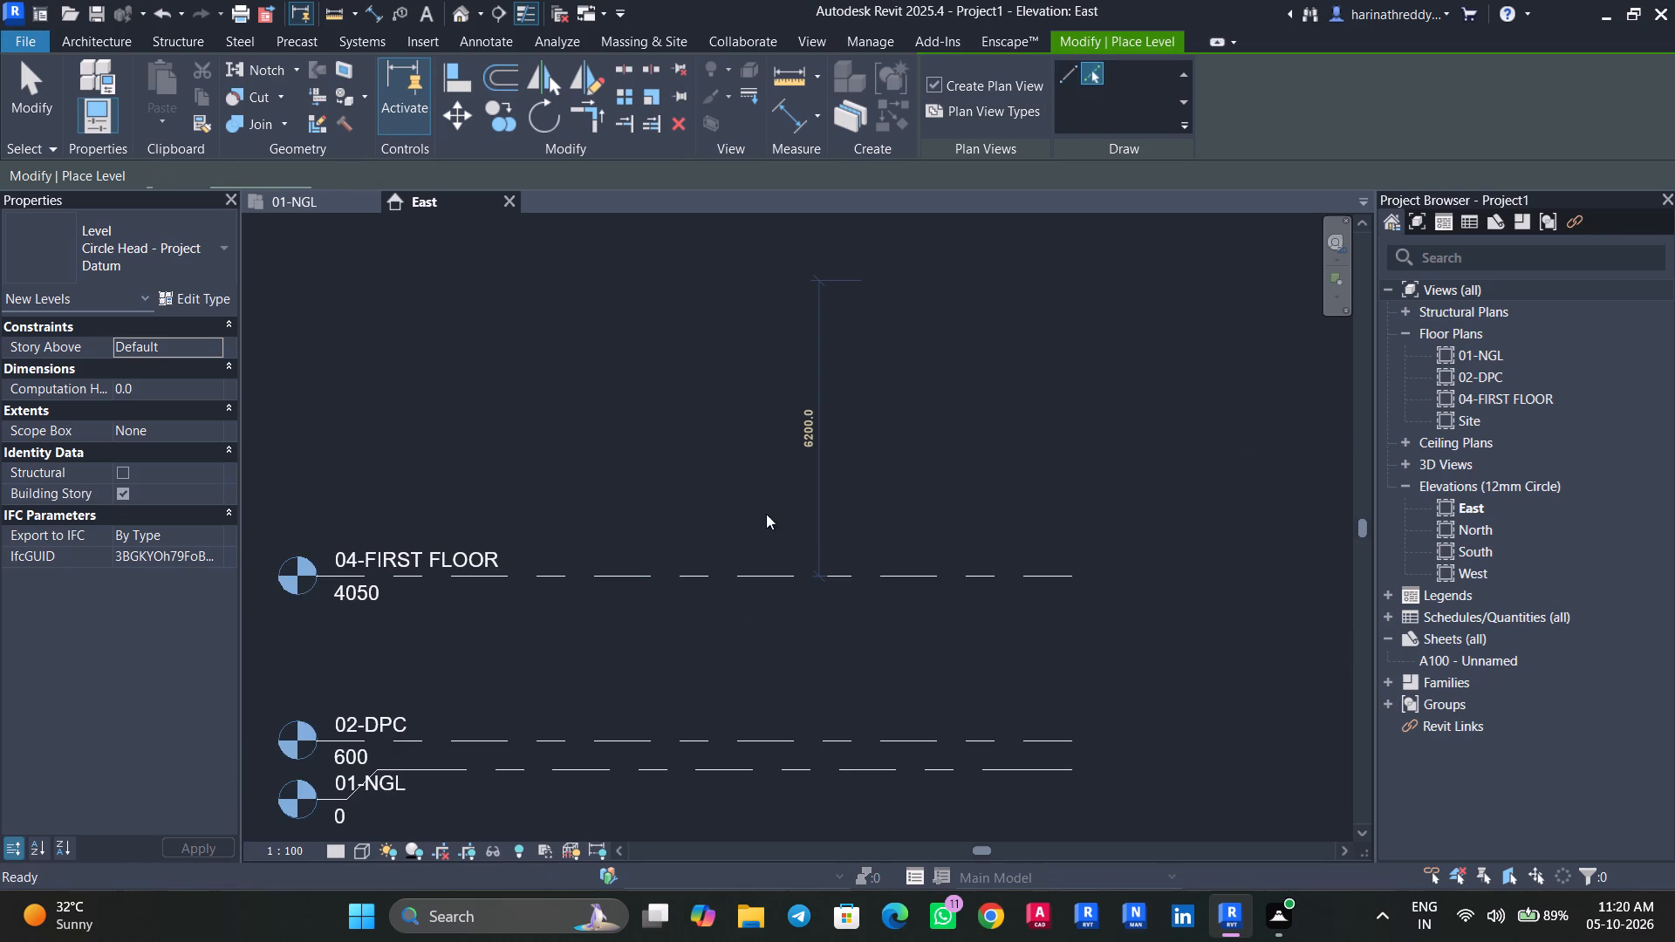
pyautogui.click(755, 568)
pyautogui.press('Escape')
pyautogui.press('Escape')
# Rename the new topmost level as 06-PENT FLOOR.
pyautogui.moveTo(523, 453); pyautogui.dragTo(571, 455, button='middle')
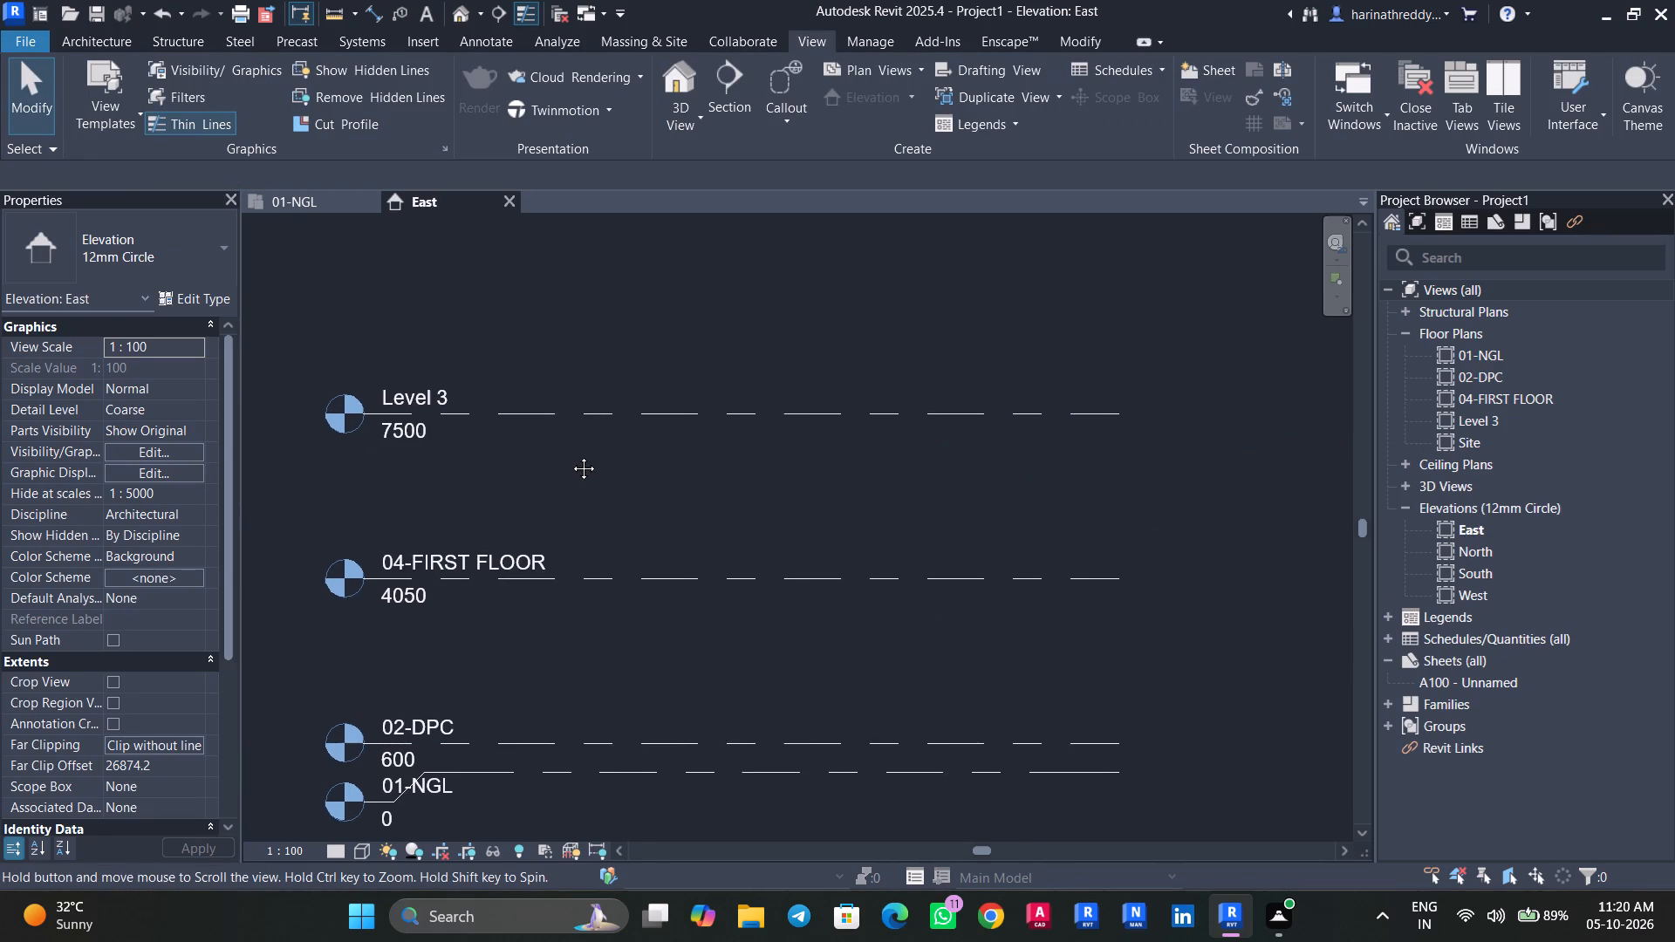
pyautogui.moveTo(571, 455); pyautogui.dragTo(763, 455, button='middle')
pyautogui.click(601, 388)
pyautogui.click(601, 388)
pyautogui.write('06-')
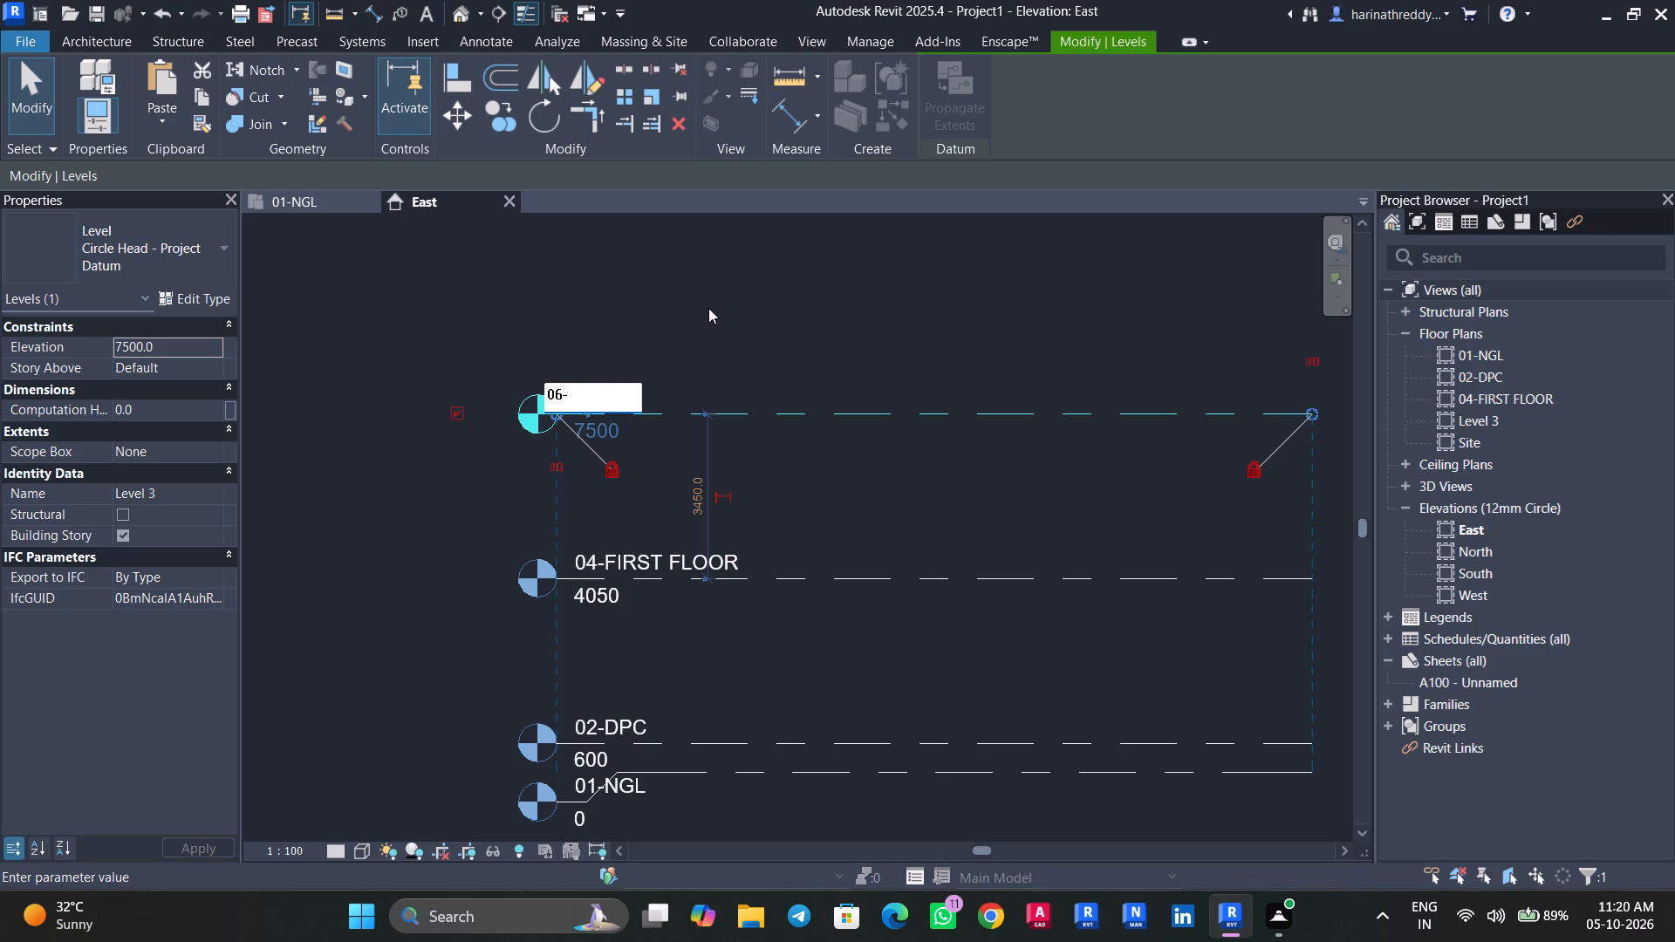
pyautogui.write('PENT FLOOR')
pyautogui.click(884, 280)
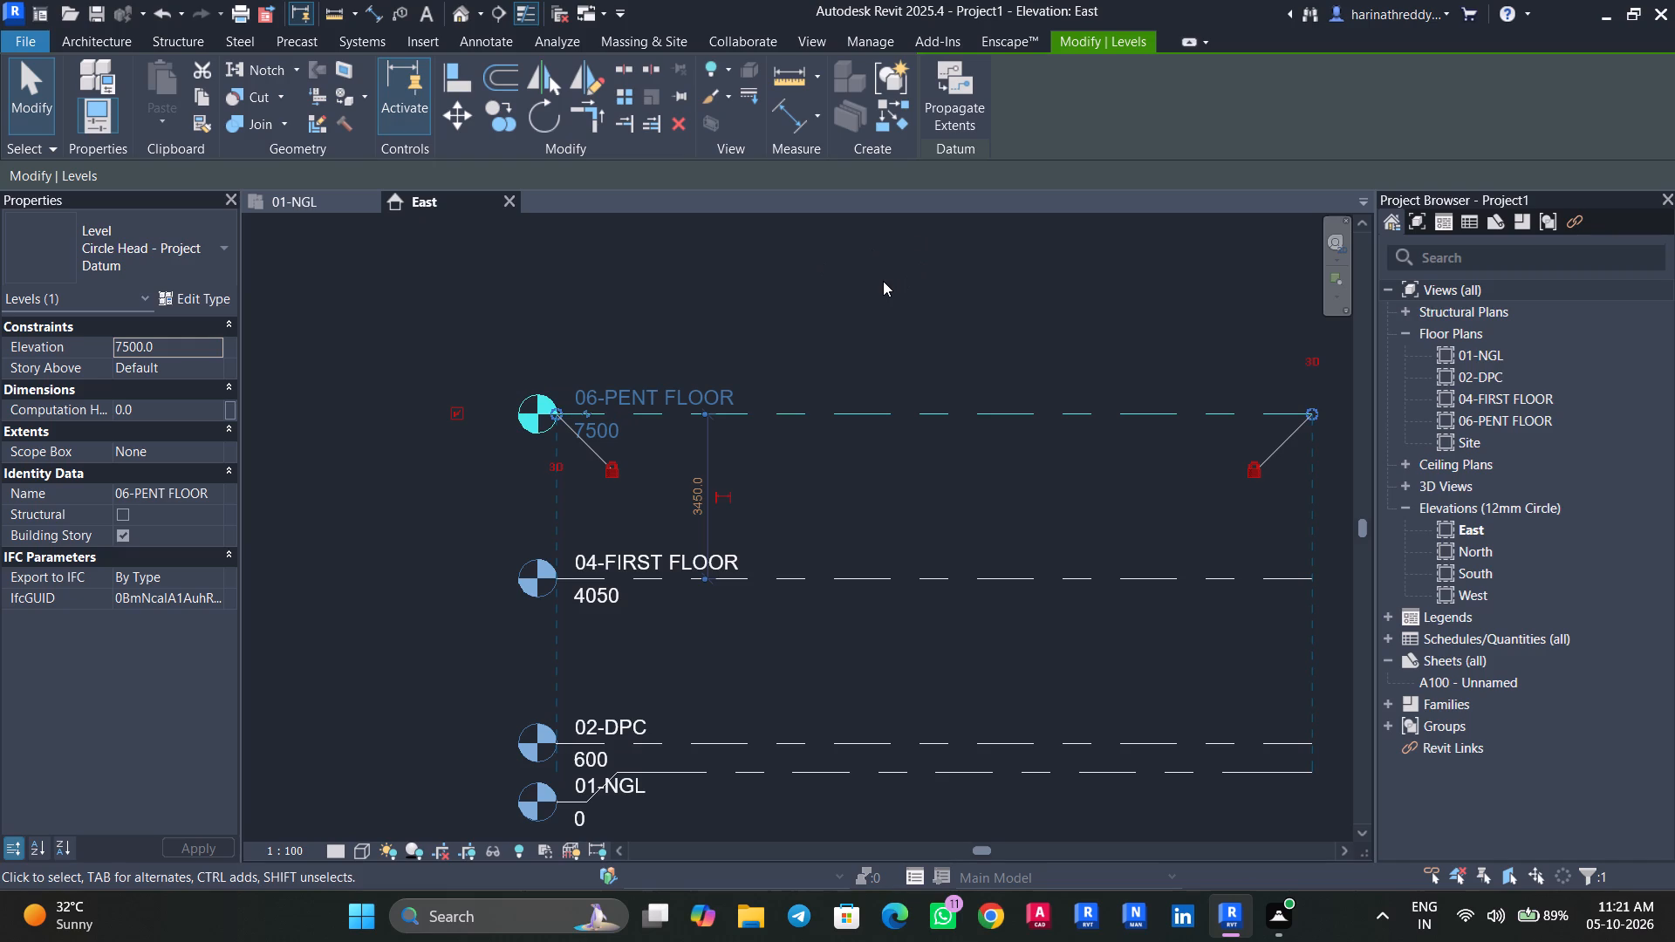
pyautogui.moveTo(882, 281); pyautogui.dragTo(748, 331, button='middle')
pyautogui.press('Escape')
pyautogui.press('Escape')
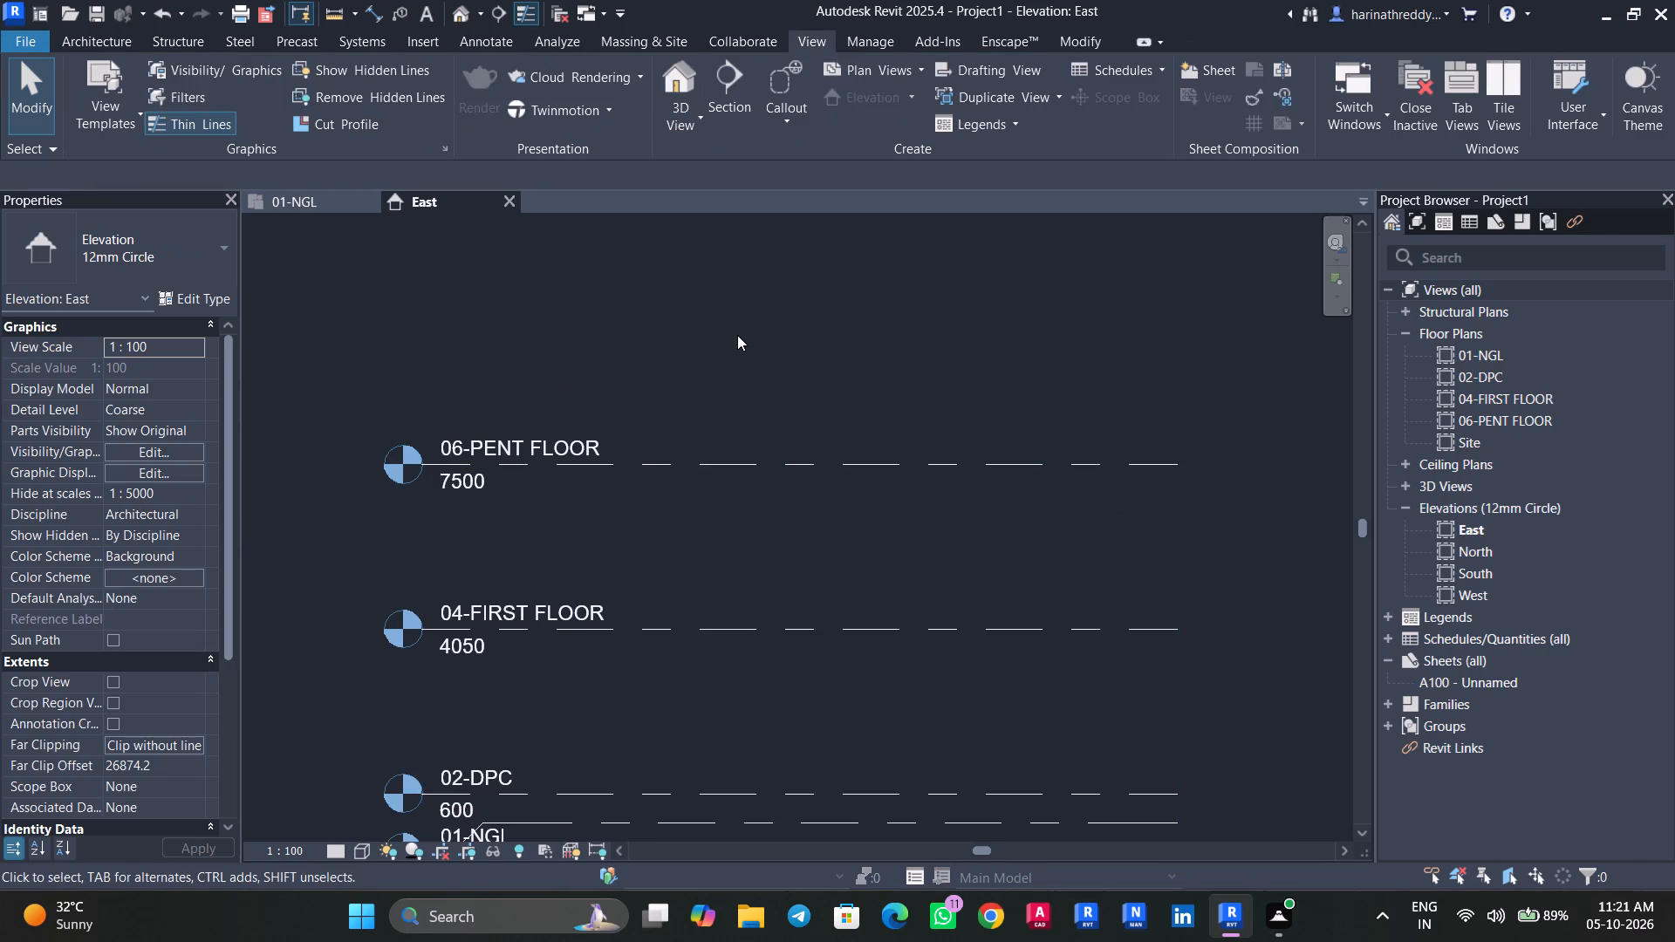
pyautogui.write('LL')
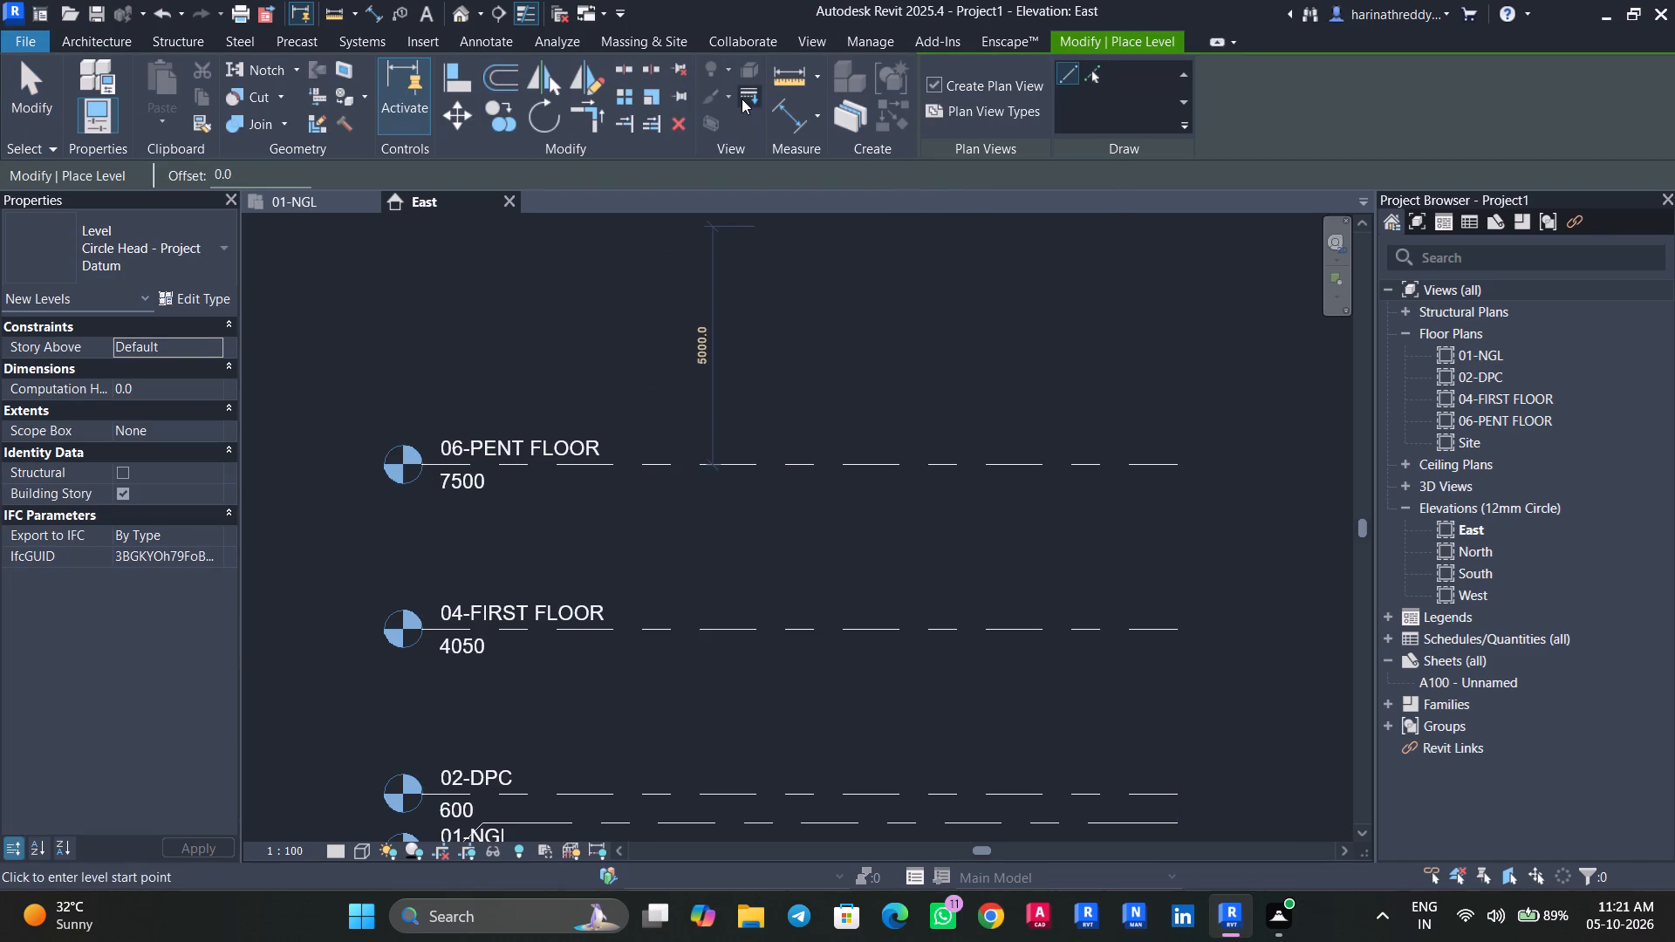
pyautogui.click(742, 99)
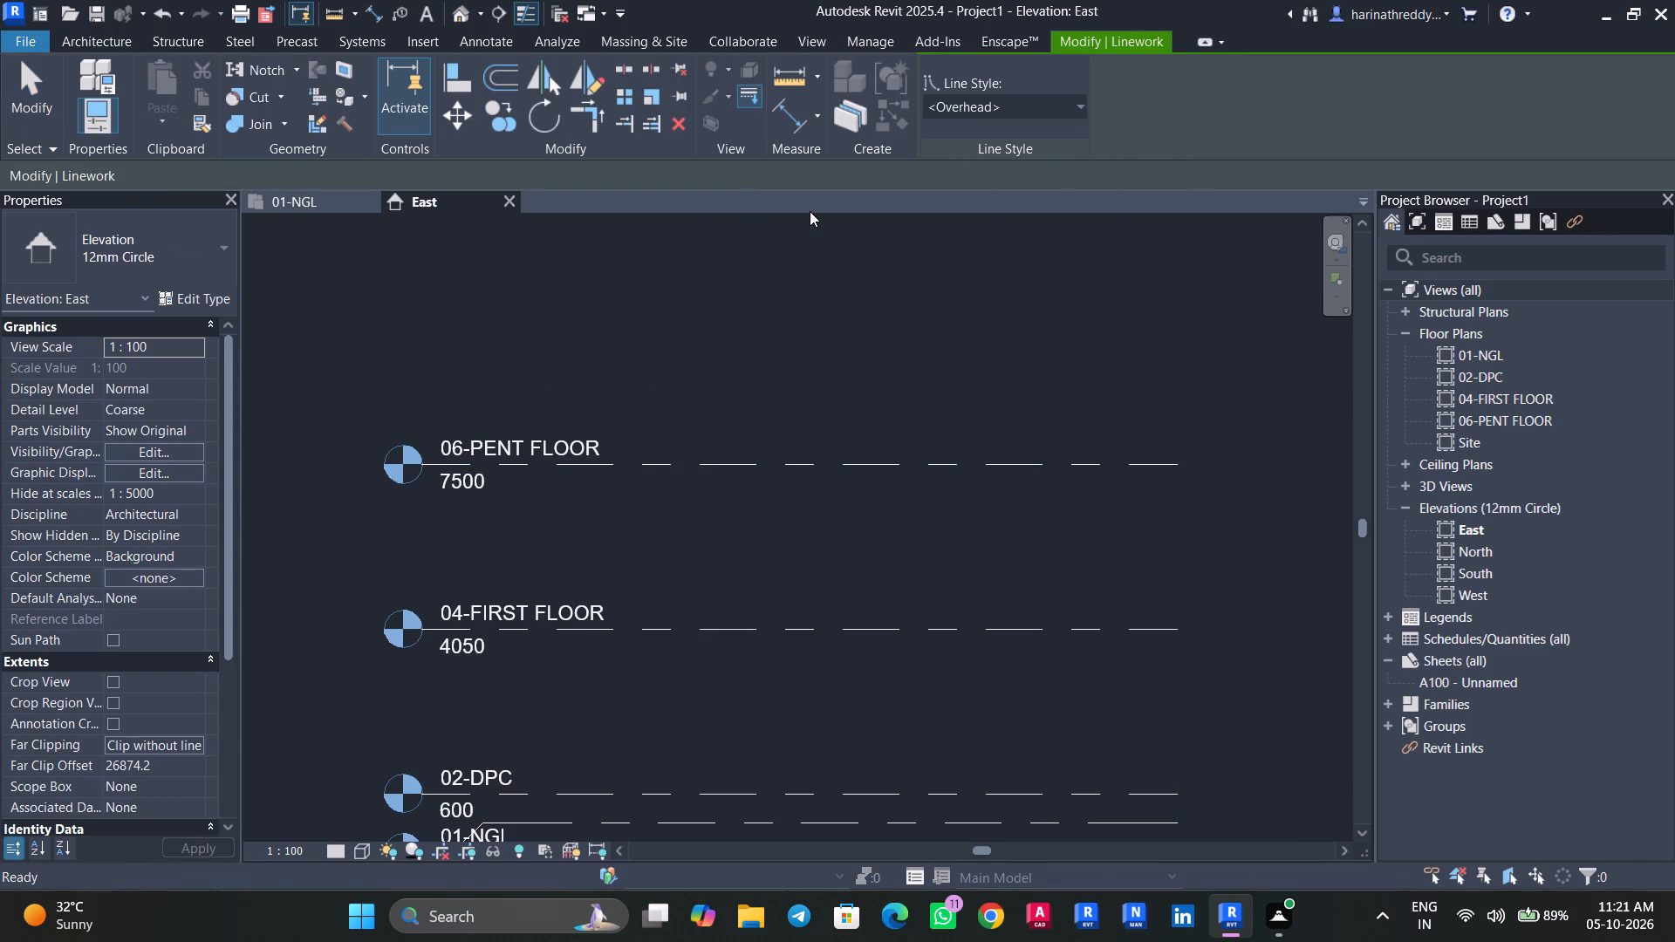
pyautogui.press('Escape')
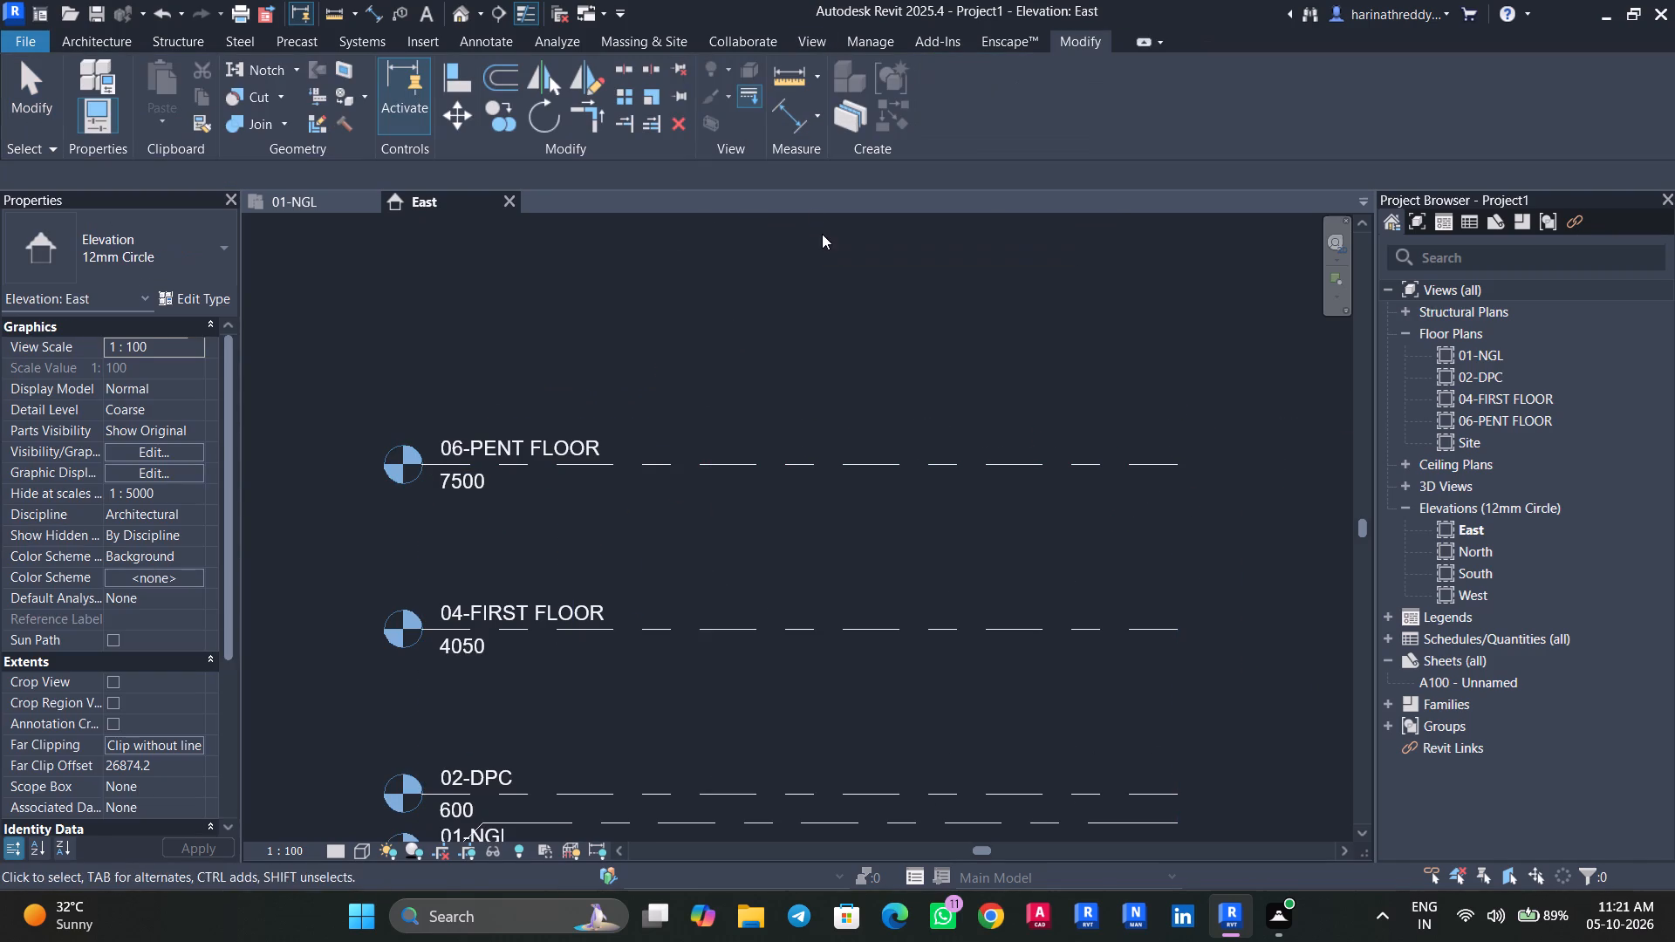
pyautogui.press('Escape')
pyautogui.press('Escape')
# Place a new level with an offset of 3300 above 06-PENT FLOOR by picking that level's line.
pyautogui.write('LL')
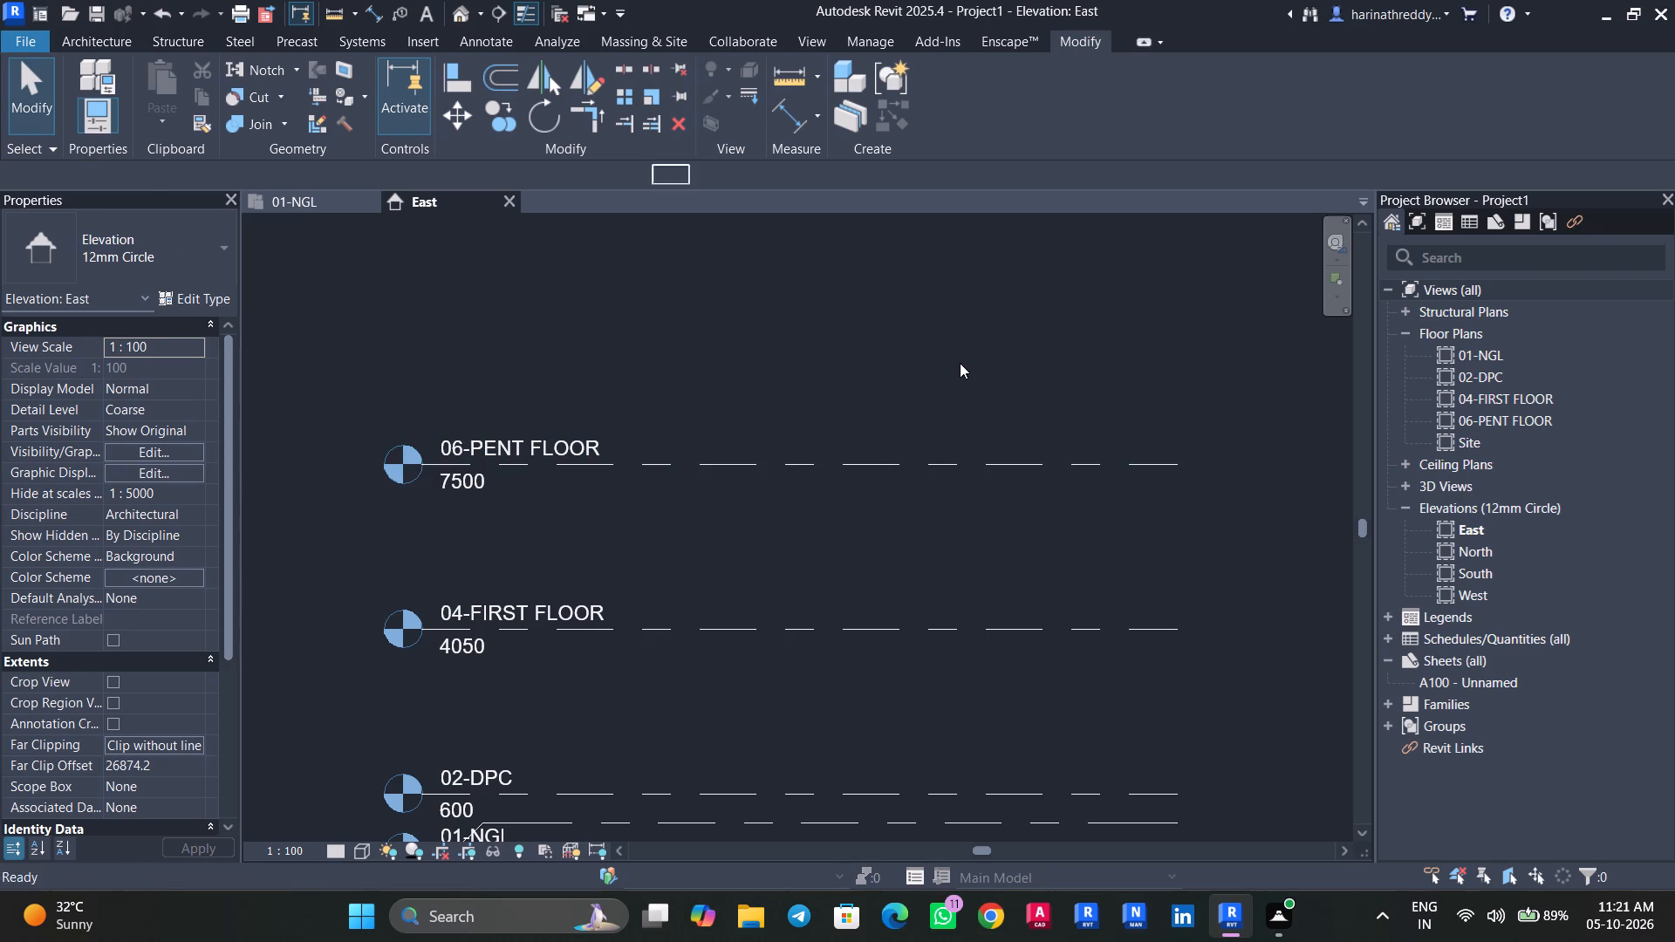
pyautogui.click(1094, 73)
pyautogui.scroll(-3, 784, 444)
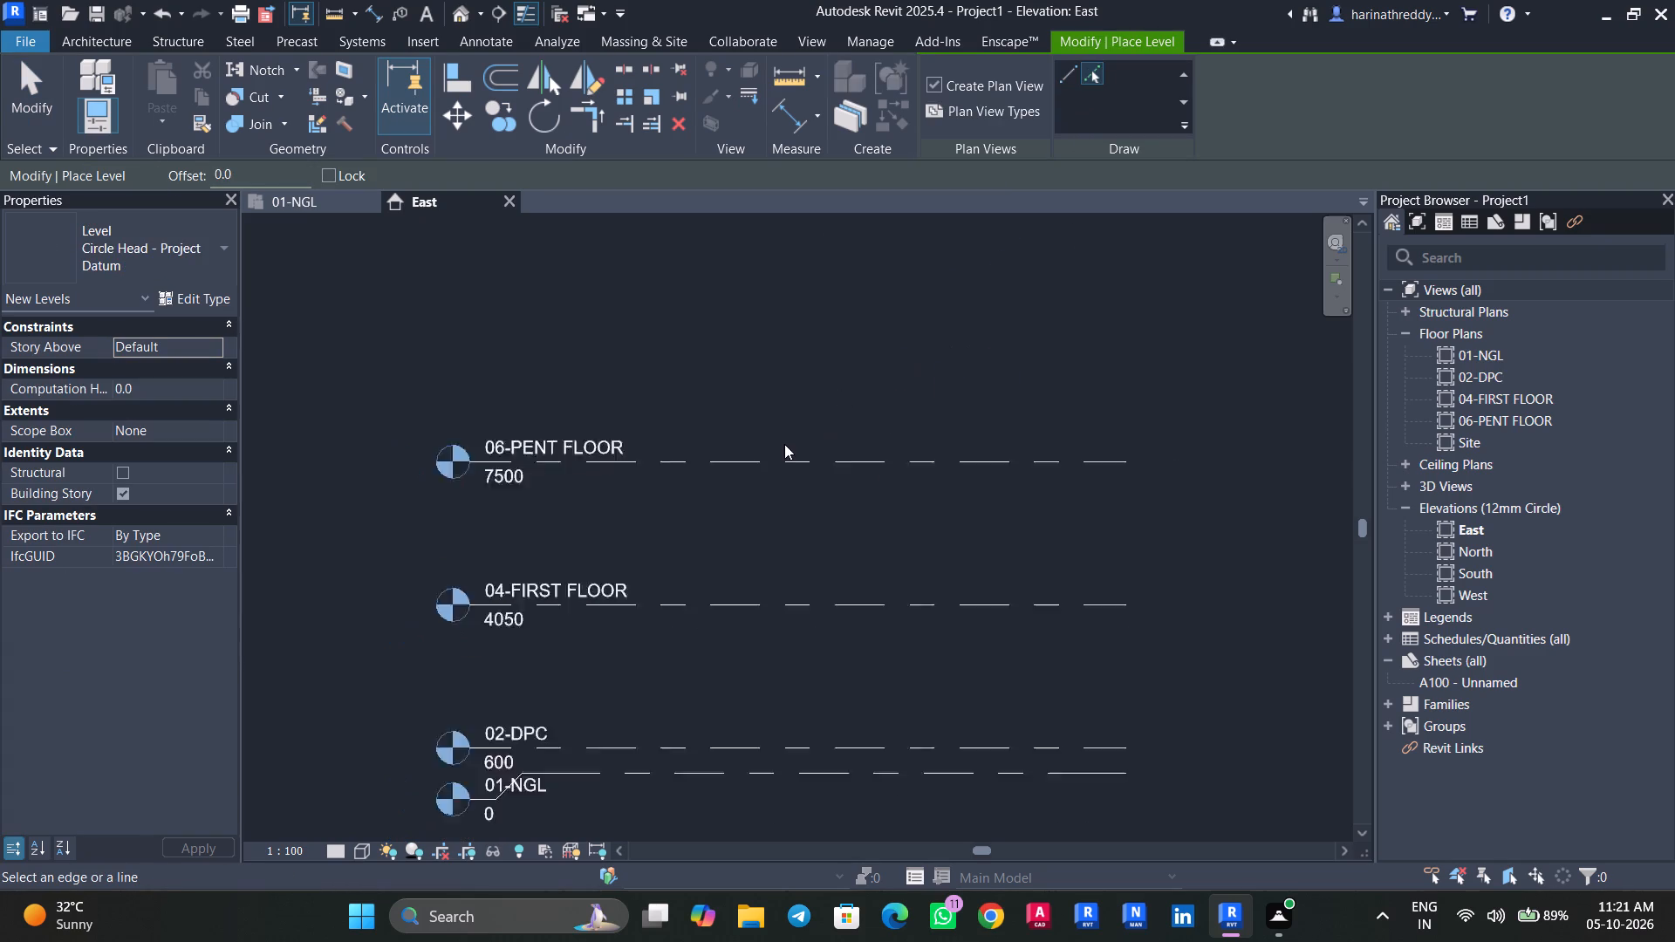
pyautogui.scroll(-2, 784, 444)
pyautogui.scroll(5, 810, 420)
pyautogui.scroll(-1, 810, 420)
pyautogui.scroll(1, 810, 420)
pyautogui.moveTo(810, 420); pyautogui.dragTo(765, 429, button='middle')
pyautogui.scroll(-1, 765, 429)
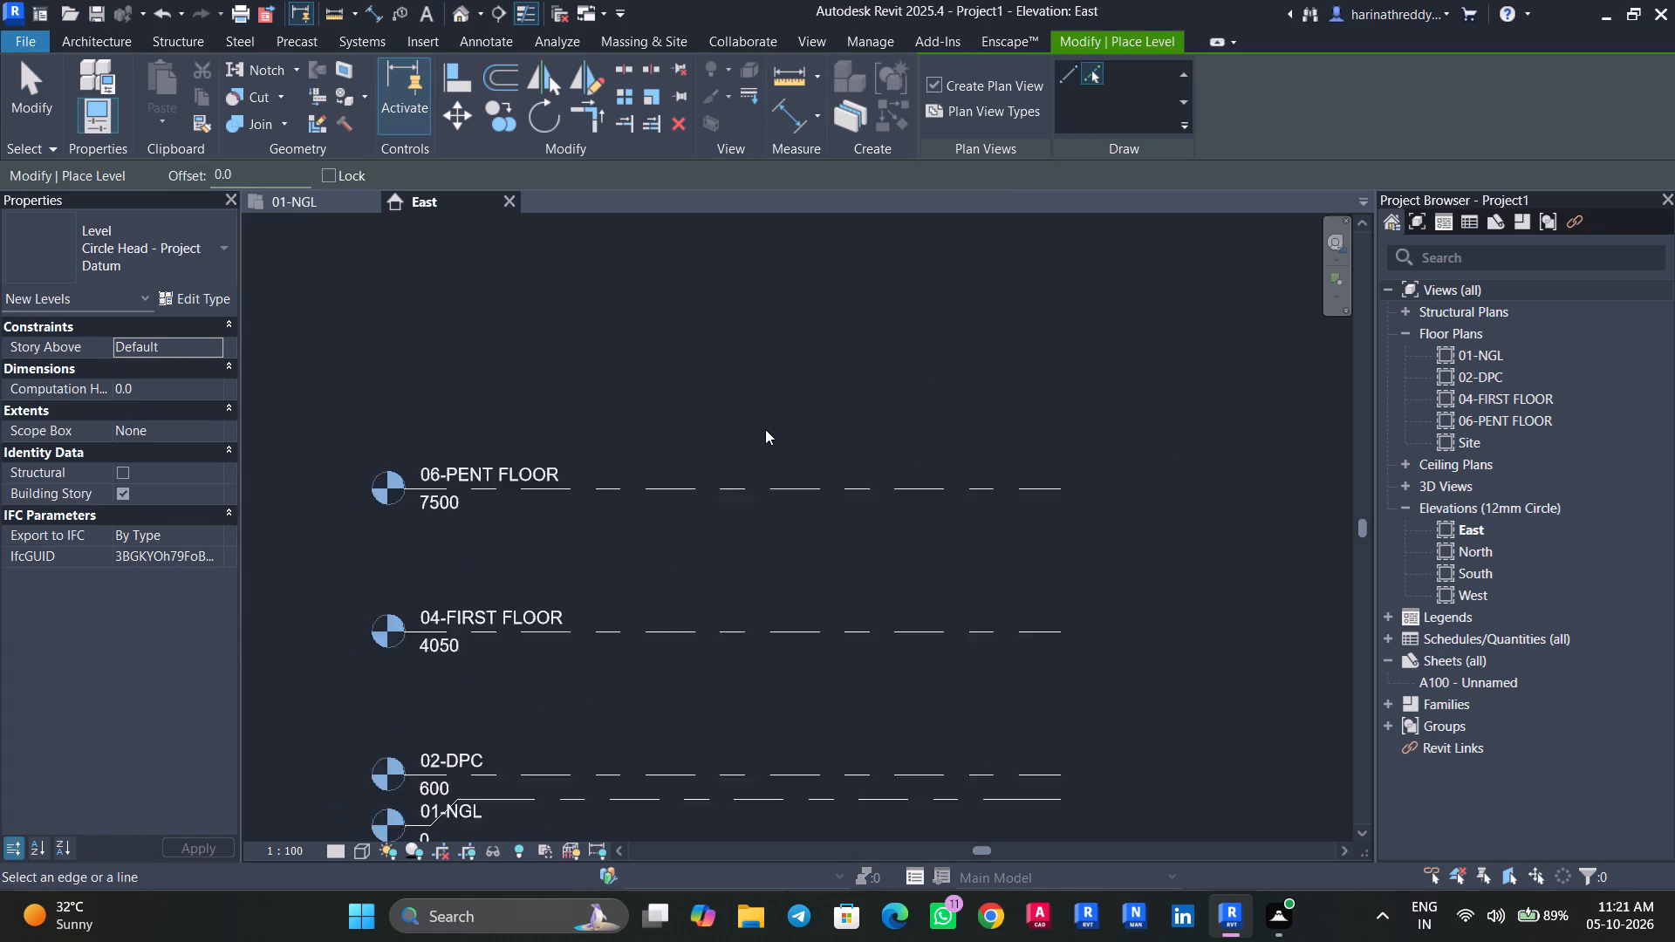
pyautogui.scroll(-2, 765, 429)
pyautogui.scroll(4, 764, 427)
pyautogui.moveTo(766, 429); pyautogui.dragTo(796, 427, button='middle')
pyautogui.moveTo(289, 162); pyautogui.dragTo(174, 173)
pyautogui.moveTo(263, 162); pyautogui.dragTo(192, 173)
pyautogui.moveTo(240, 173); pyautogui.dragTo(199, 174)
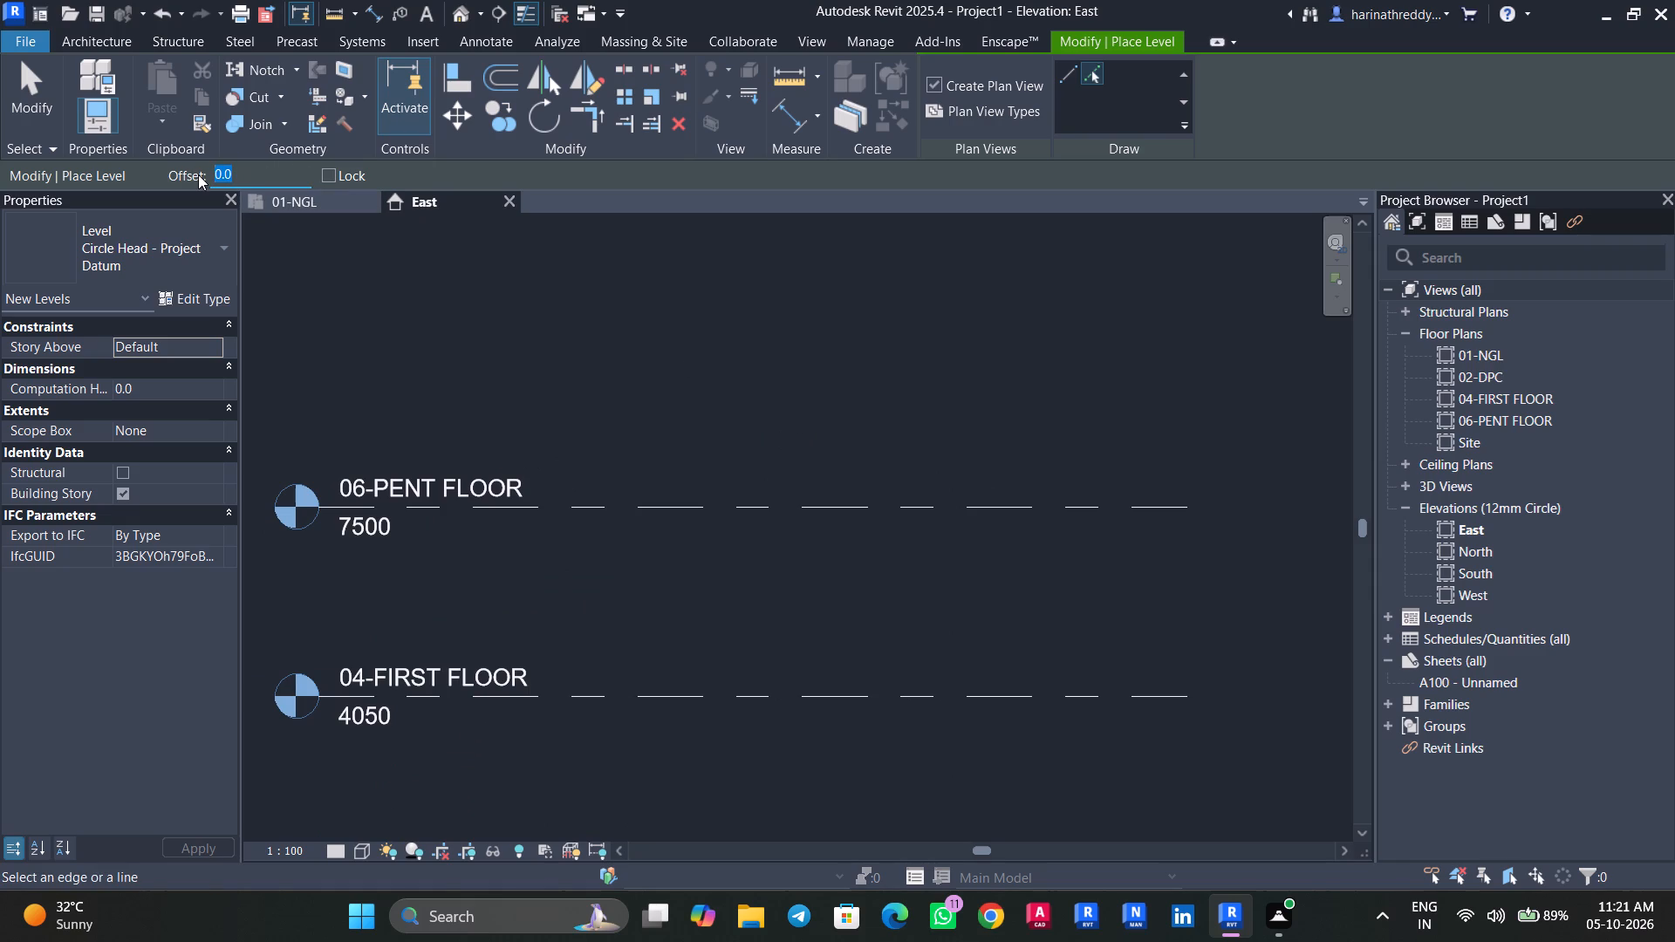
pyautogui.write('3300')
pyautogui.press('Return')
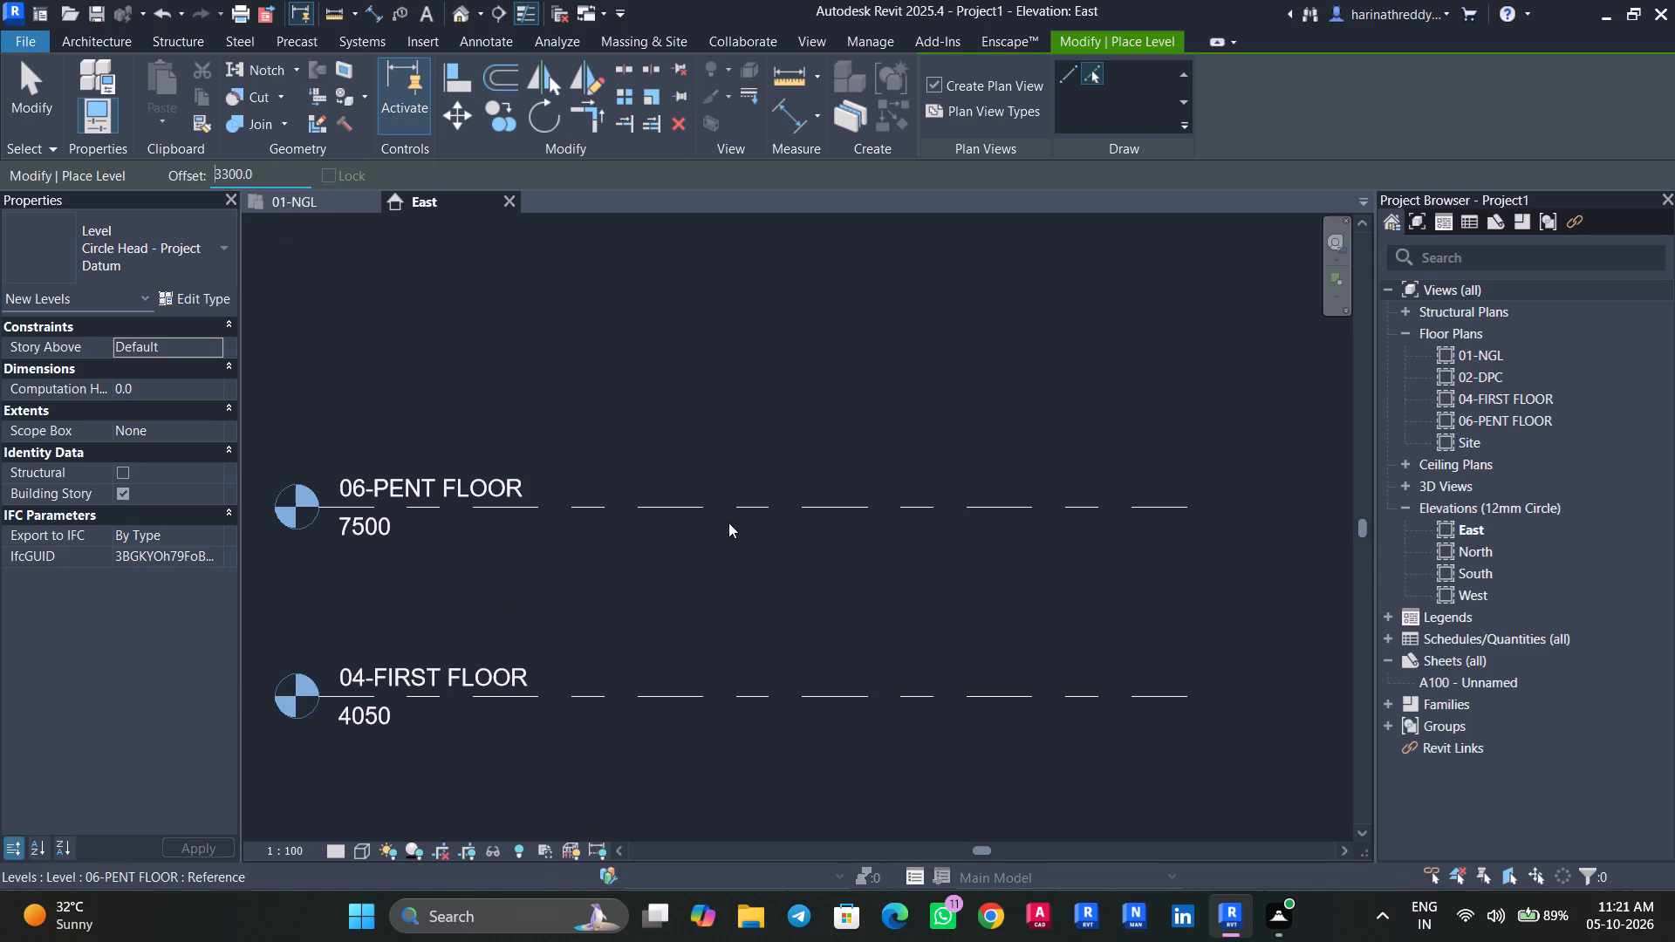
pyautogui.click(740, 500)
pyautogui.press('Escape')
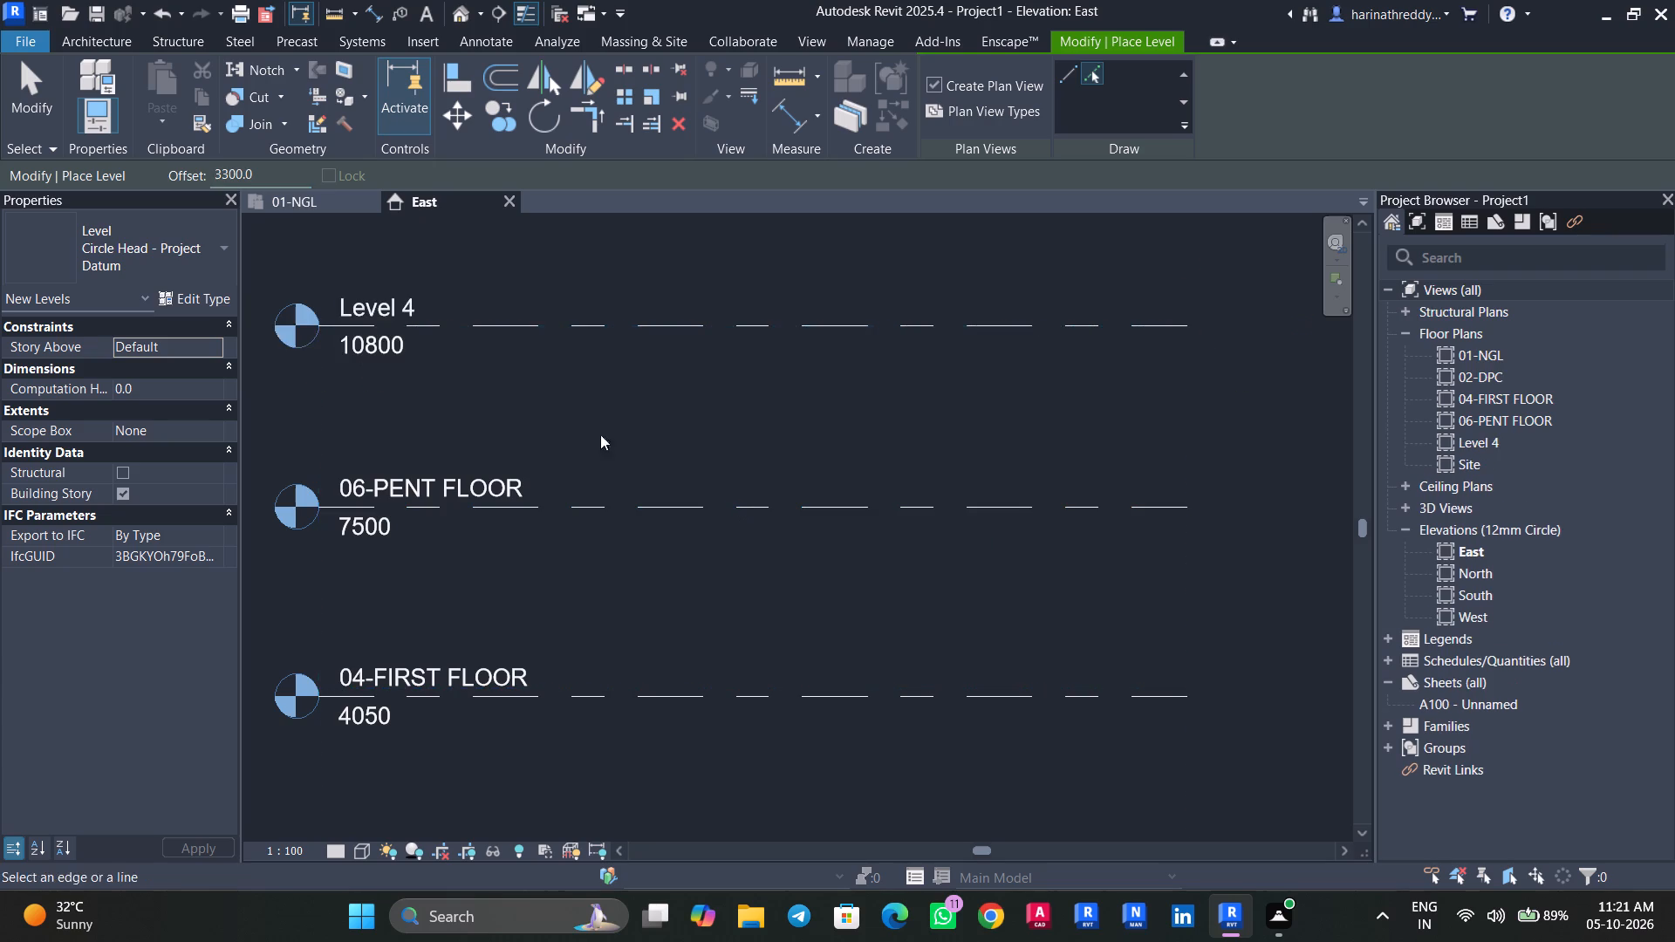
pyautogui.press('Escape')
# Rename the new topmost level as 08-CEILING LEVEL.
pyautogui.moveTo(557, 420); pyautogui.dragTo(738, 463, button='middle')
pyautogui.scroll(3, 482, 356)
pyautogui.scroll(-1, 482, 356)
pyautogui.doubleClick(597, 343)
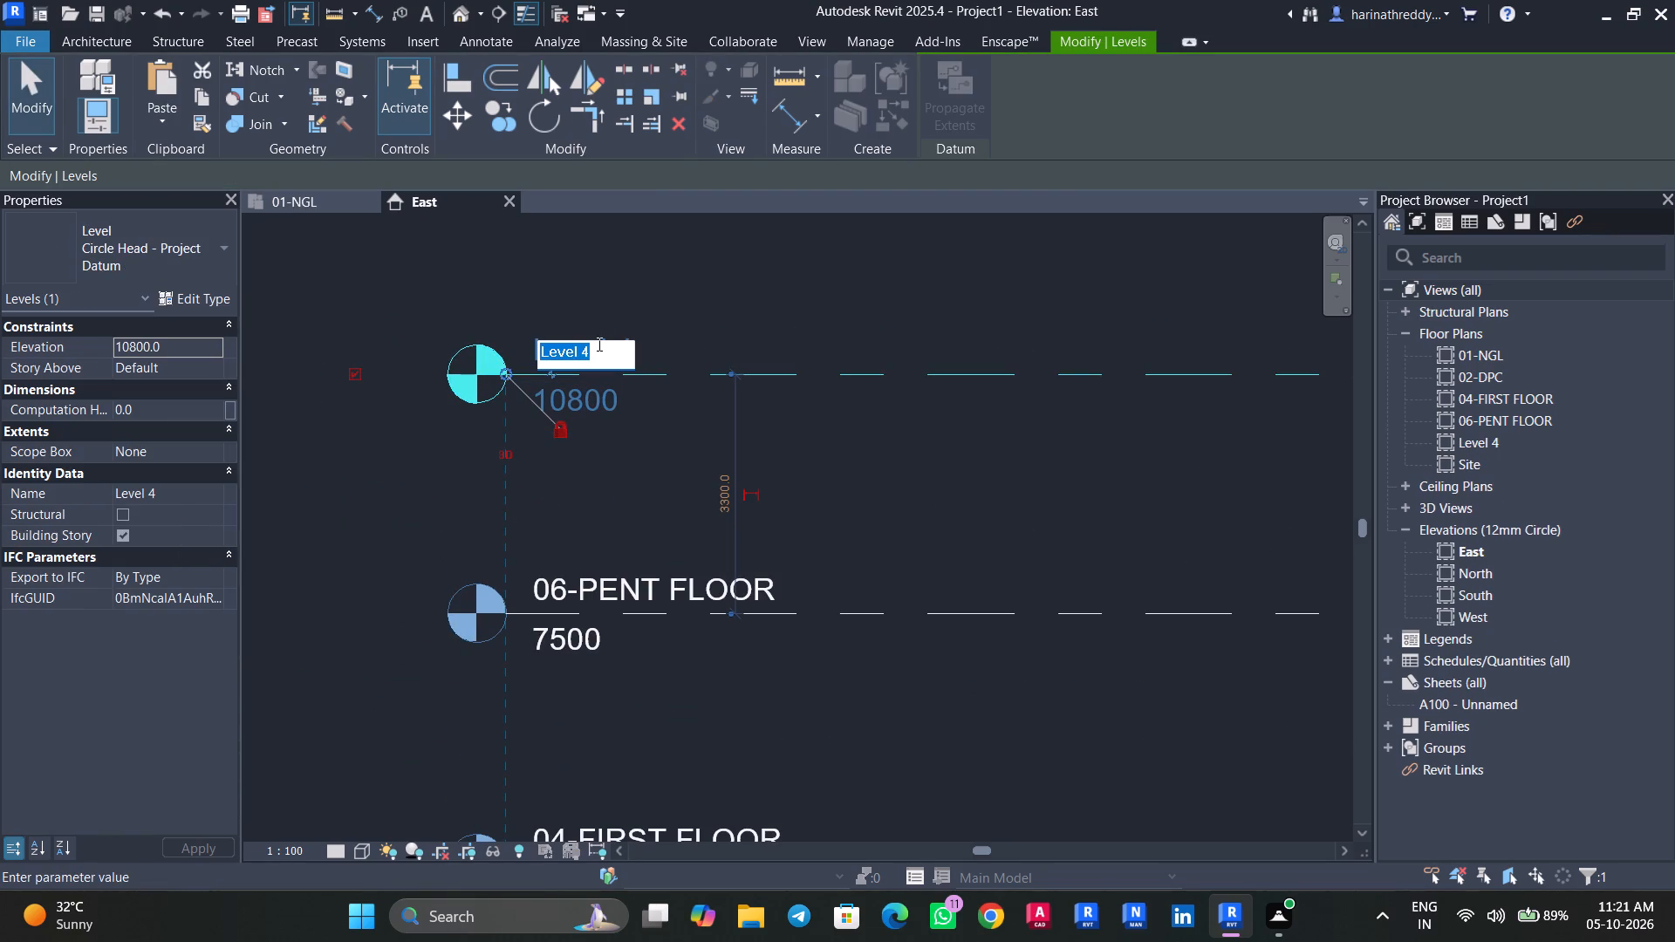
pyautogui.write('CE')
pyautogui.write('ILING LEVEEL')
pyautogui.press('BackSpace')
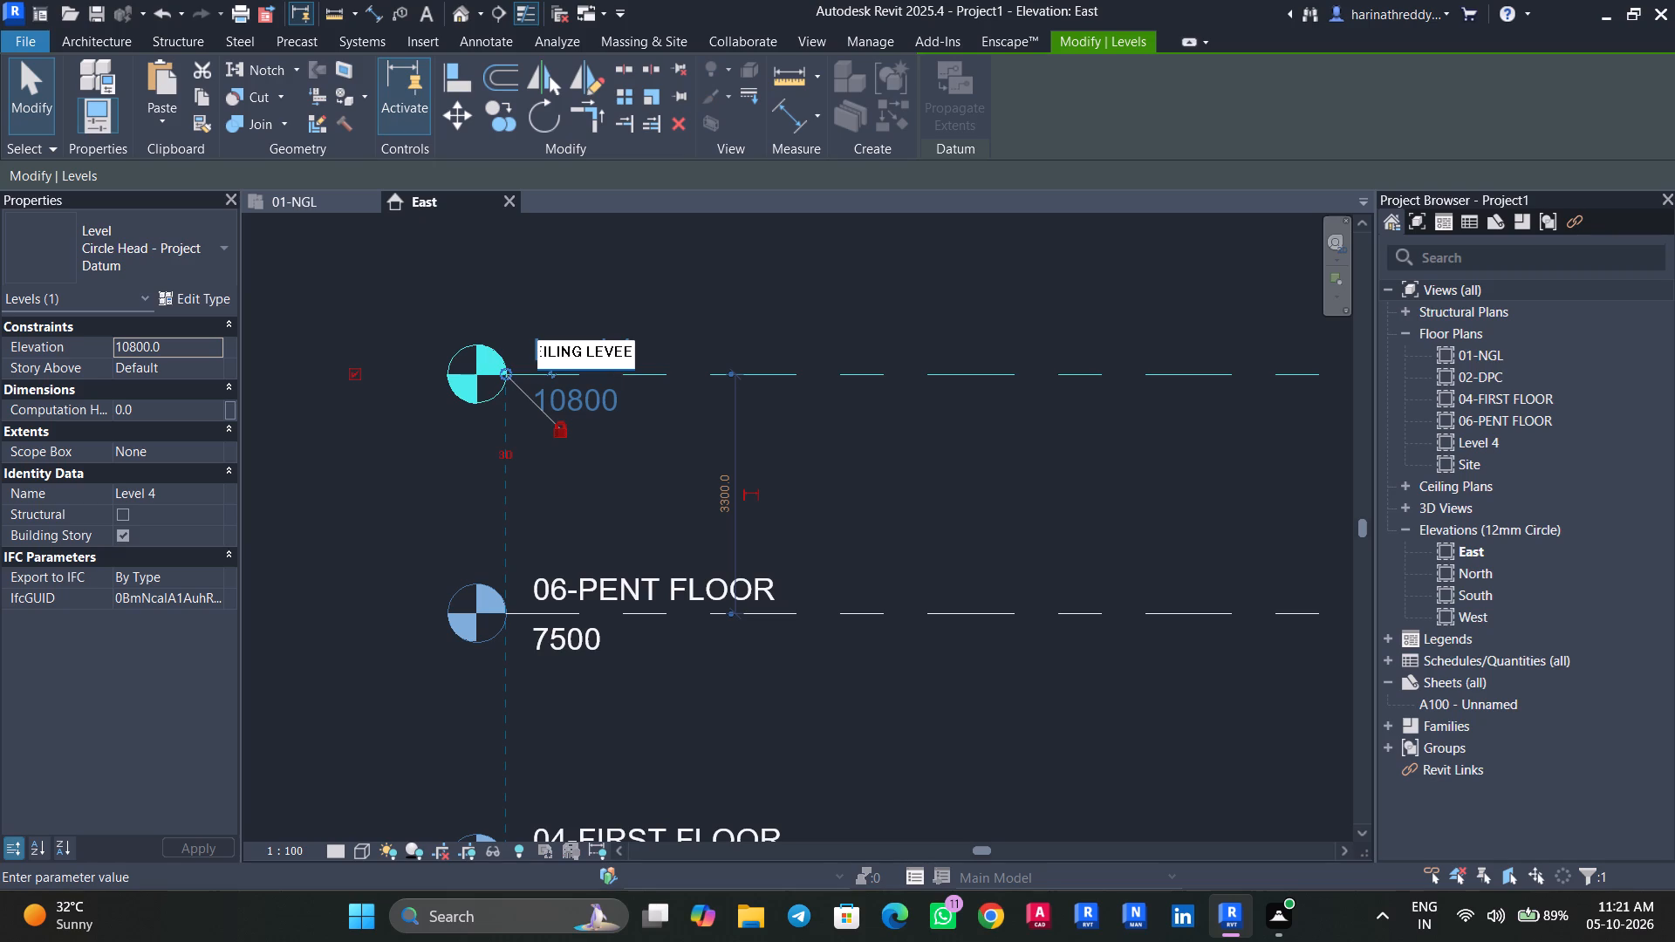
pyautogui.press('BackSpace')
pyautogui.press('l')
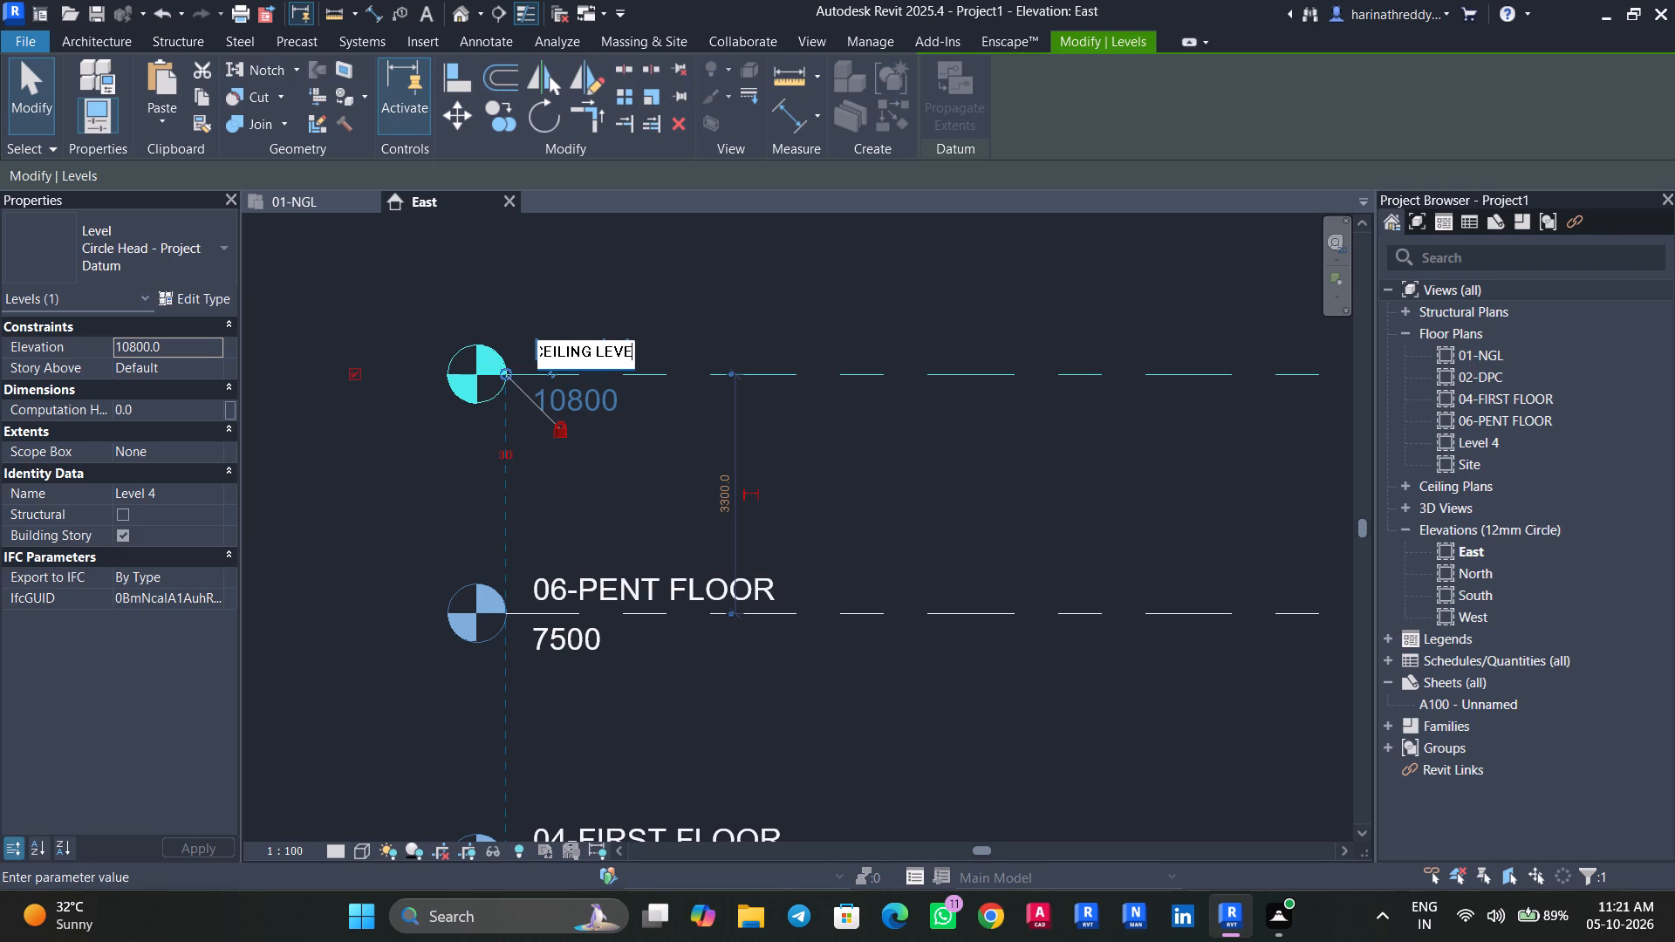
pyautogui.click(598, 357)
pyautogui.moveTo(594, 353); pyautogui.dragTo(480, 352)
pyautogui.press('BackSpace')
pyautogui.moveTo(616, 364); pyautogui.dragTo(399, 363)
pyautogui.press('BackSpace')
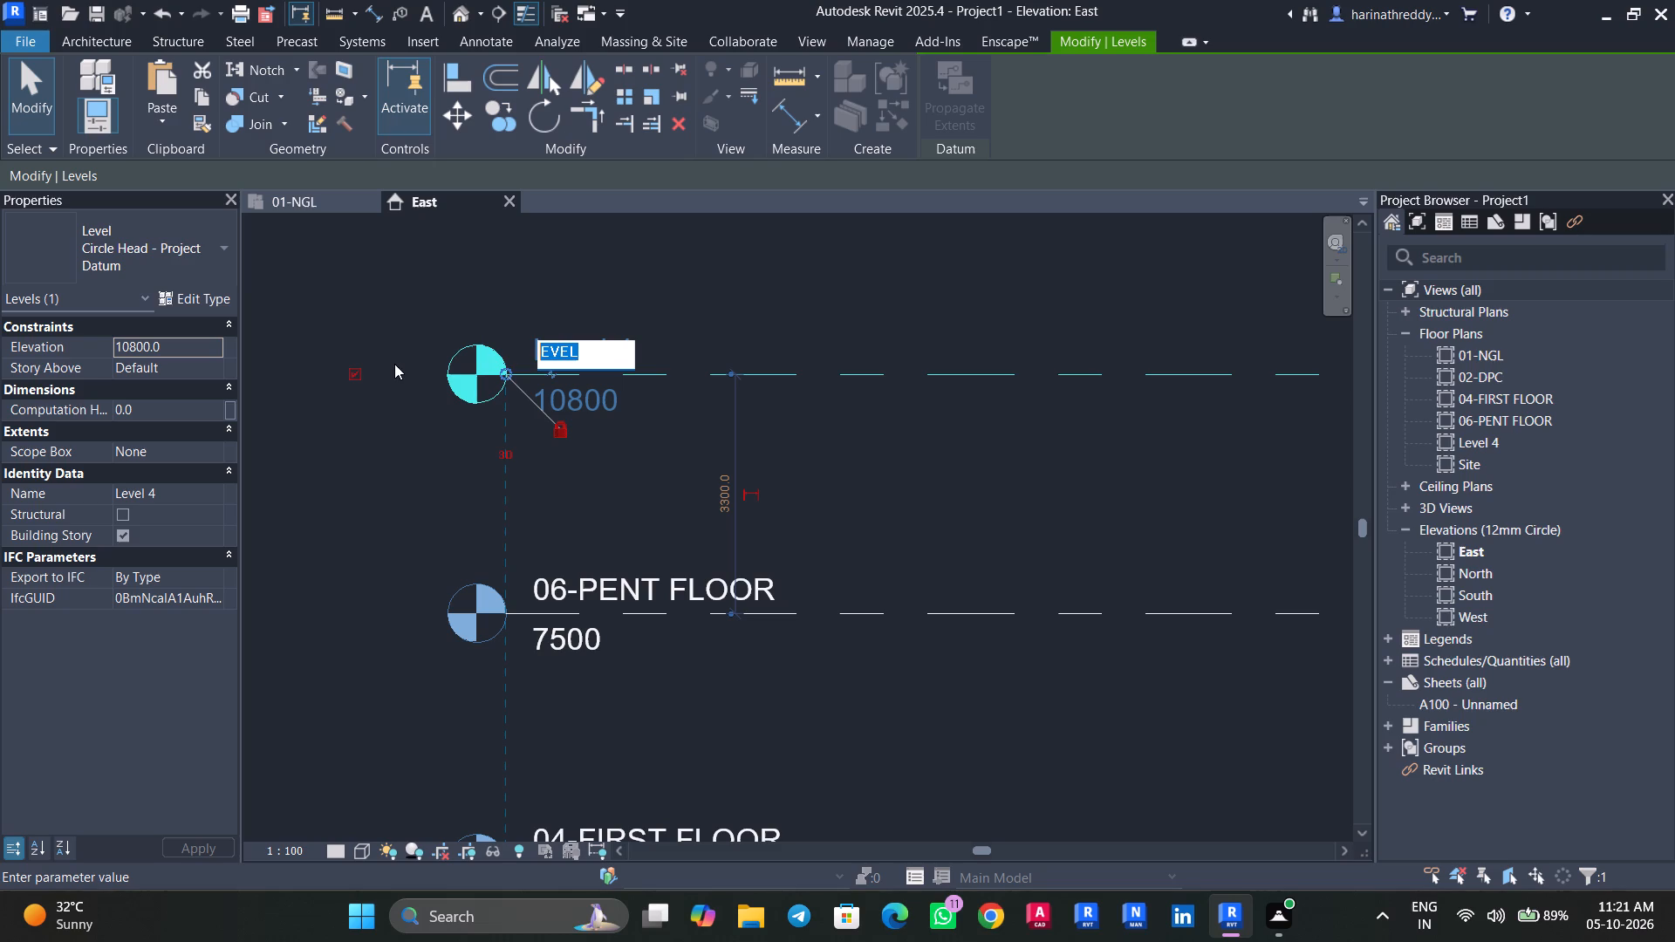
pyautogui.press('BackSpace')
pyautogui.write('08')
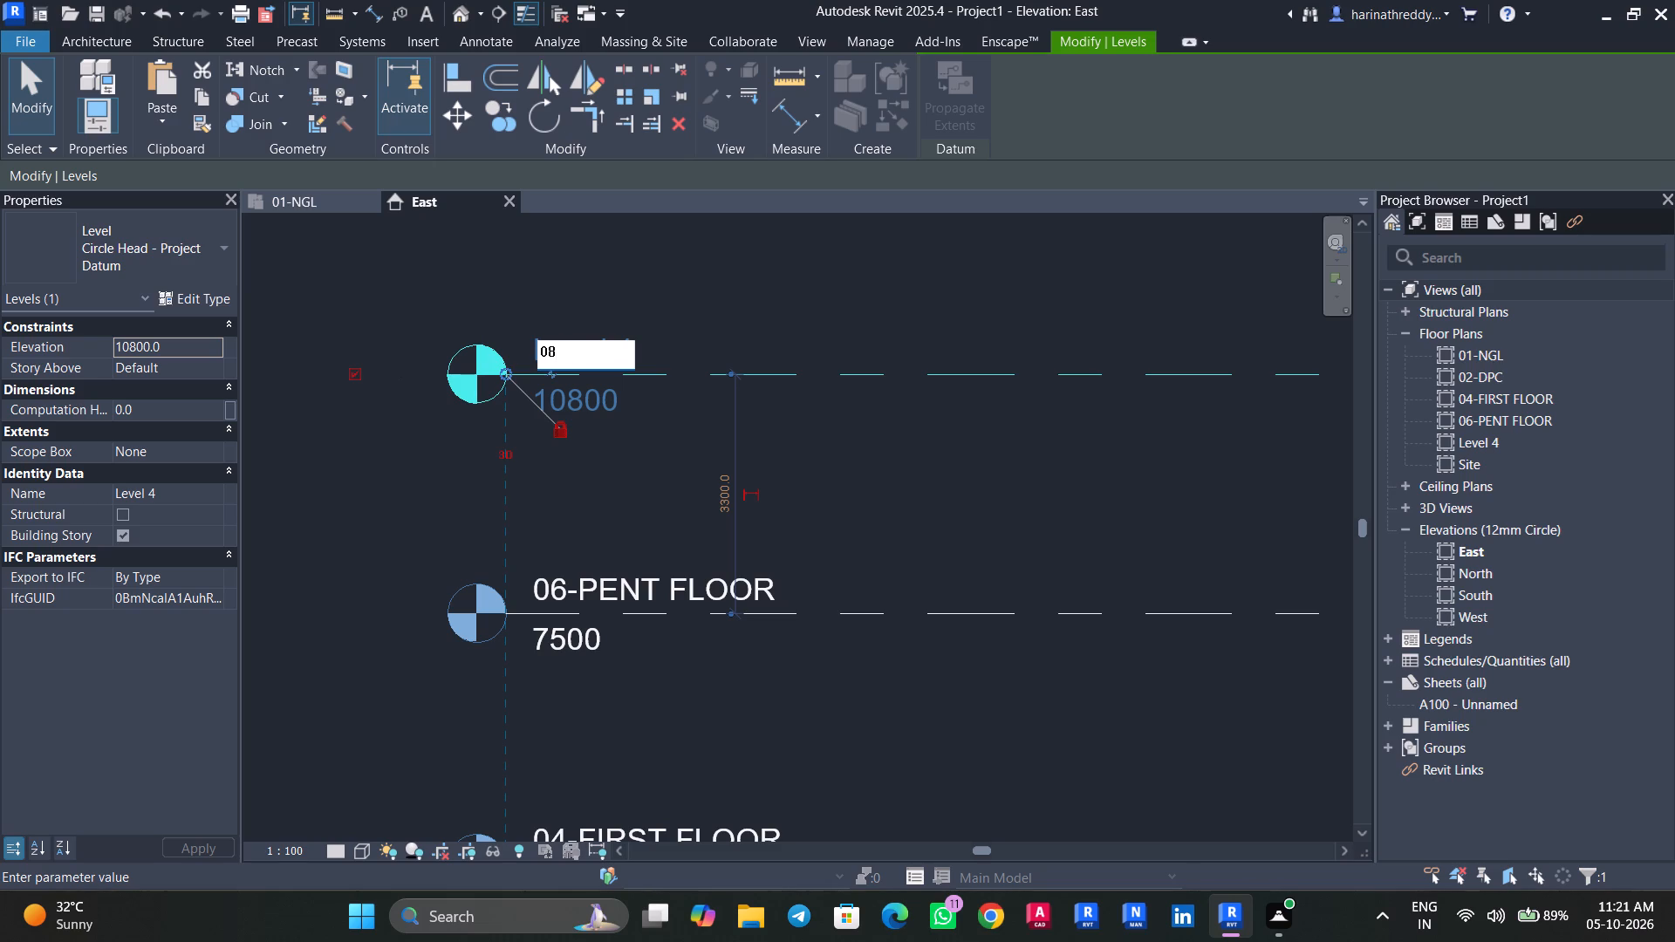
pyautogui.write('-C')
pyautogui.write('EILINF')
pyautogui.press('BackSpace')
pyautogui.write('G LEVEL')
pyautogui.click(724, 331)
pyautogui.press('Escape')
pyautogui.press('Escape')
# Place a new level with an offset of 600 above 08-CEILING LEVEL by picking that level's line.
pyautogui.scroll(-6, 941, 337)
pyautogui.moveTo(941, 337); pyautogui.dragTo(680, 319, button='middle')
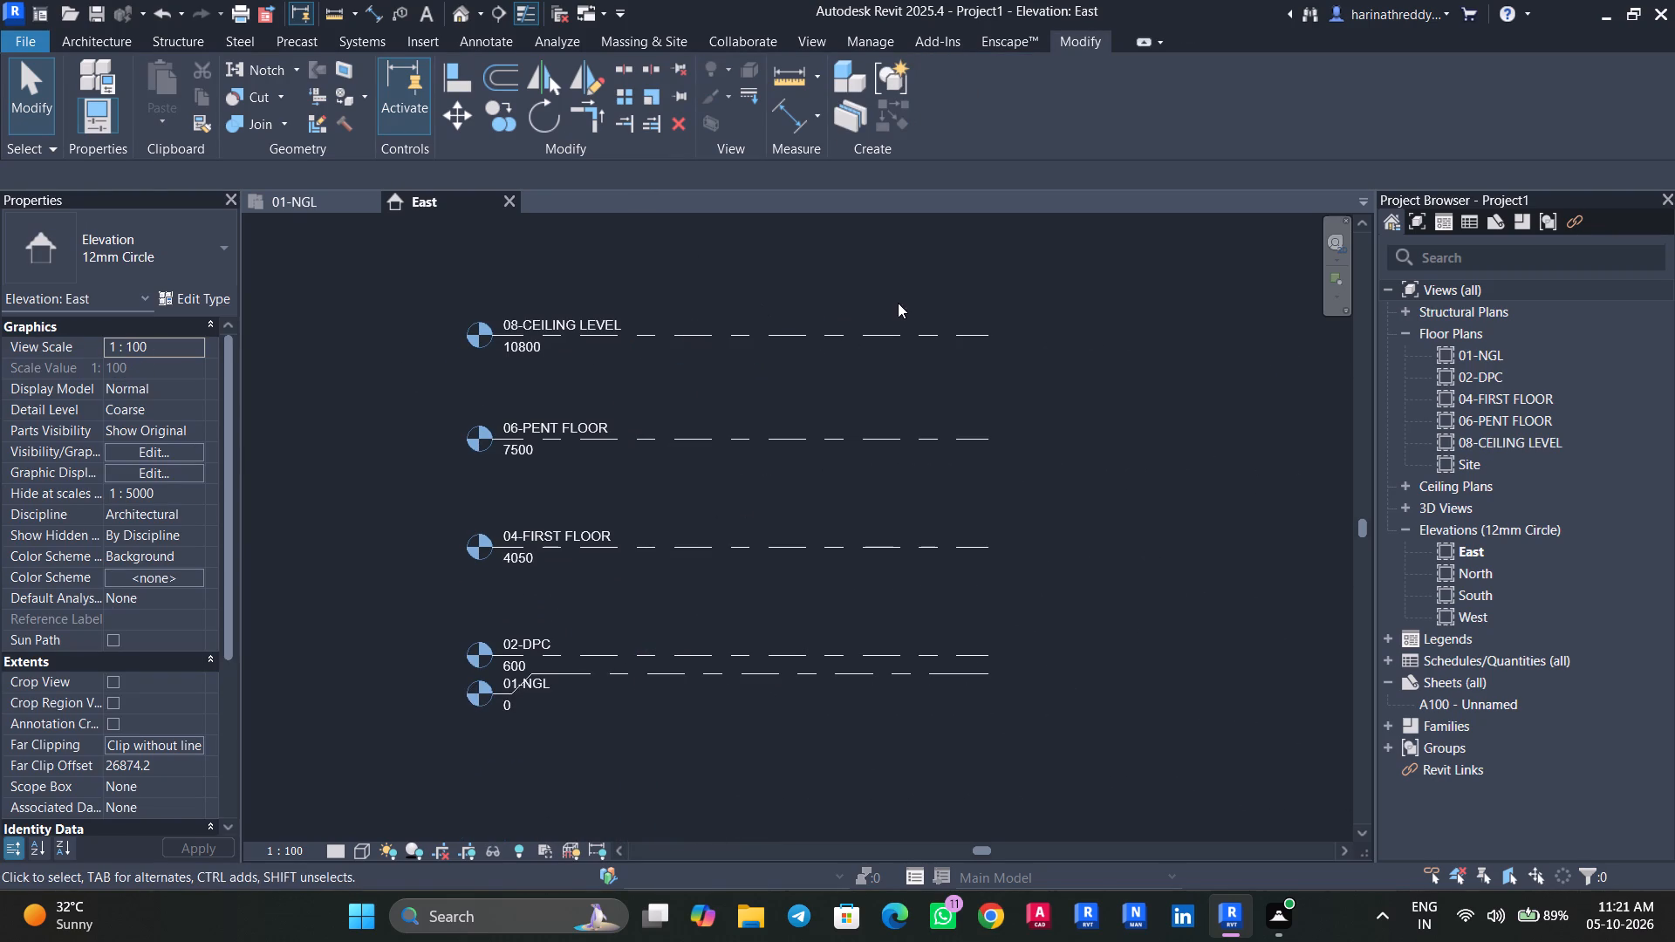
pyautogui.write('LL')
pyautogui.click(1086, 79)
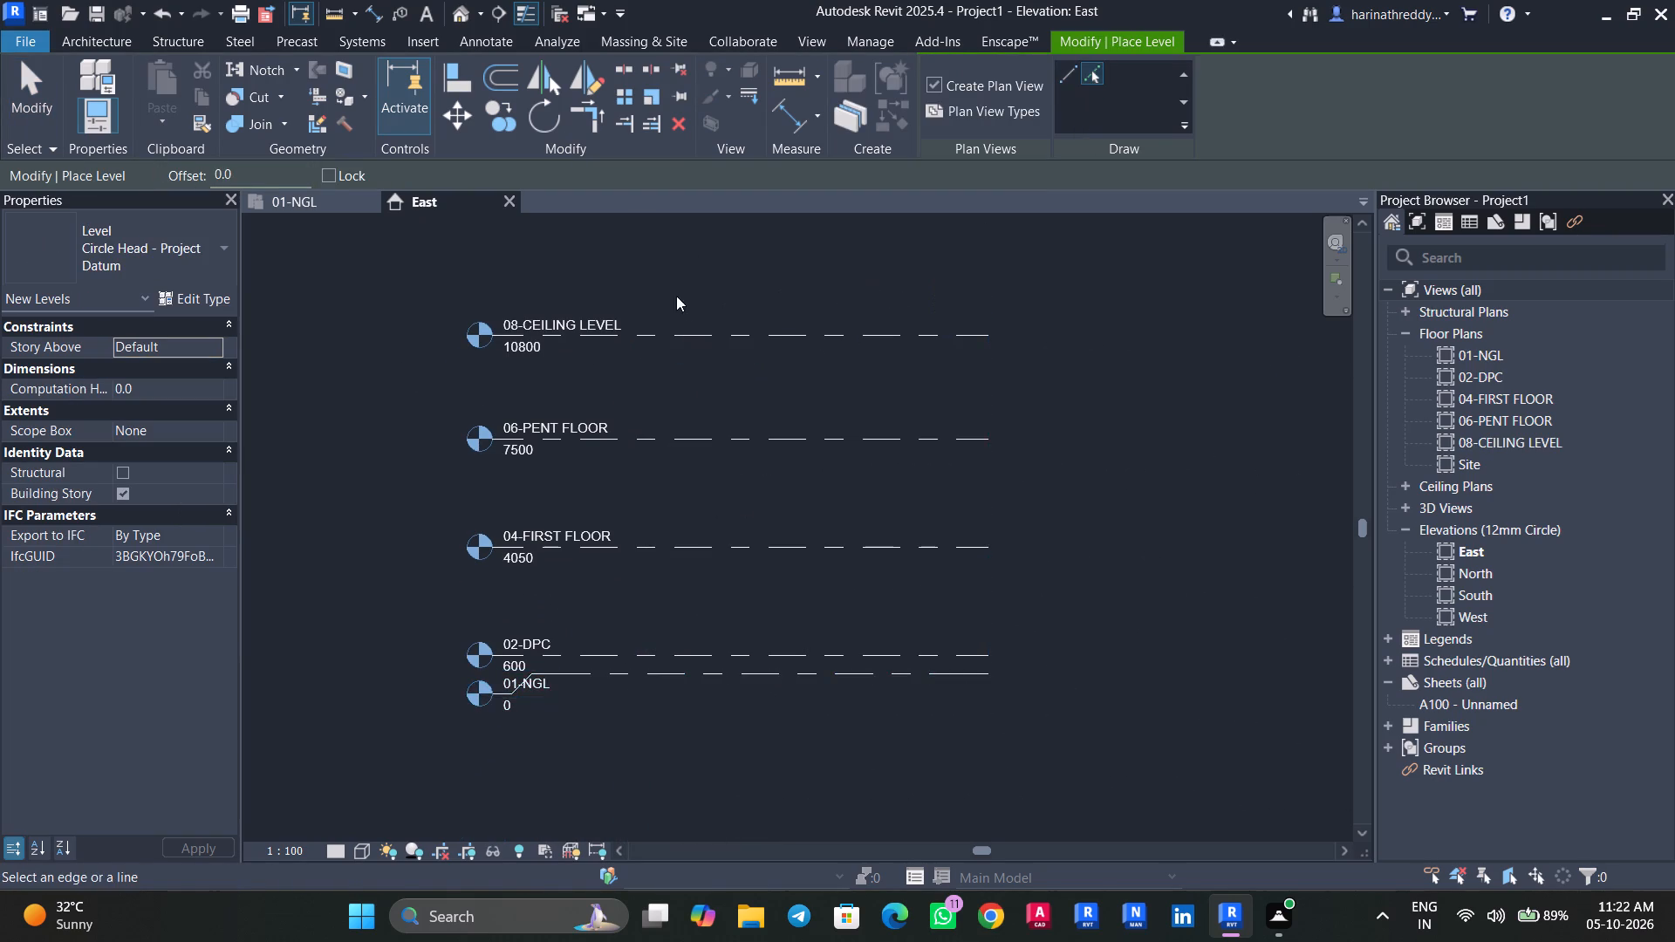
pyautogui.moveTo(680, 298); pyautogui.dragTo(707, 413, button='middle')
pyautogui.scroll(4, 712, 451)
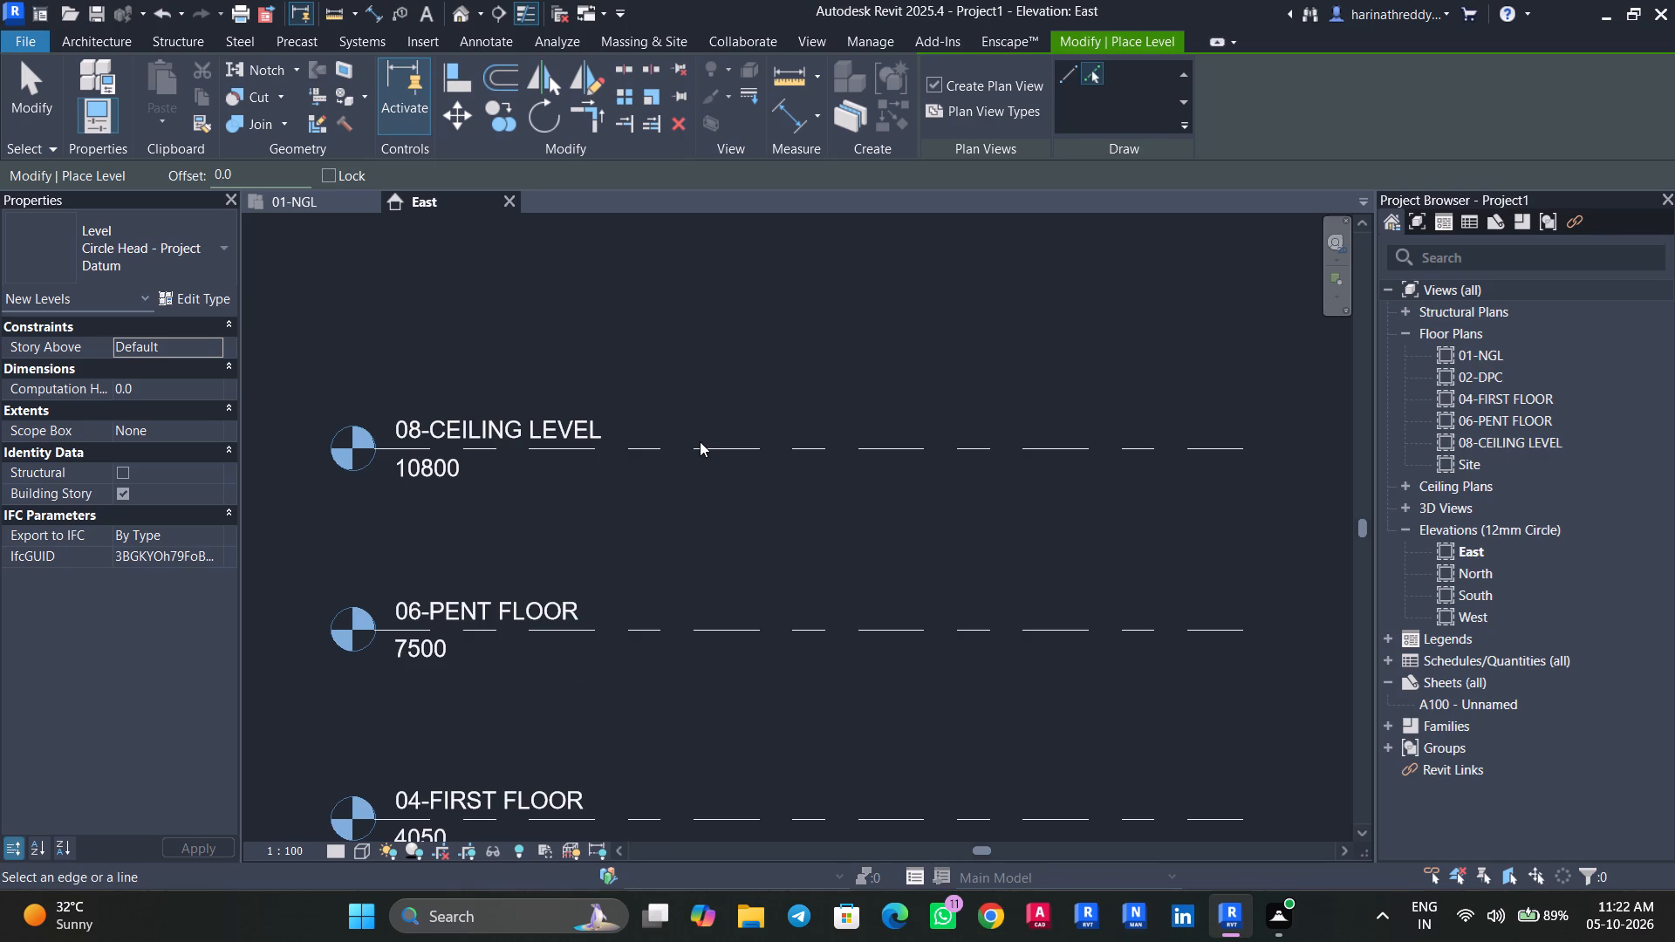
pyautogui.click(246, 188)
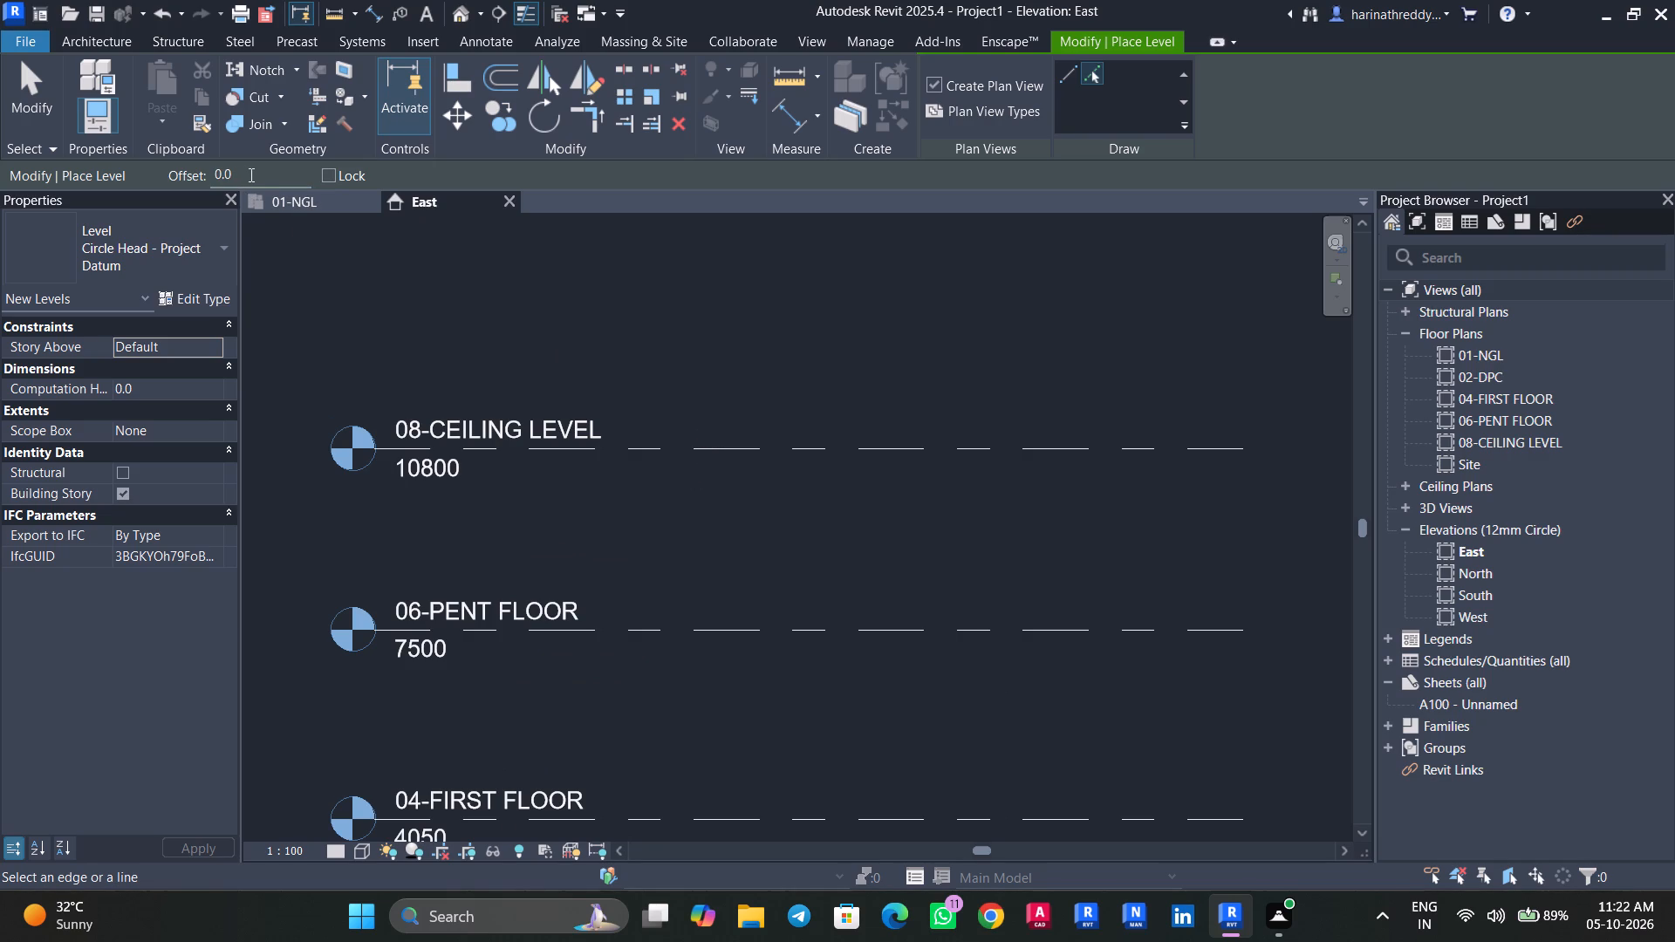
pyautogui.doubleClick(250, 174)
pyautogui.write('600')
pyautogui.press('Return')
pyautogui.click(695, 446)
pyautogui.press('Escape')
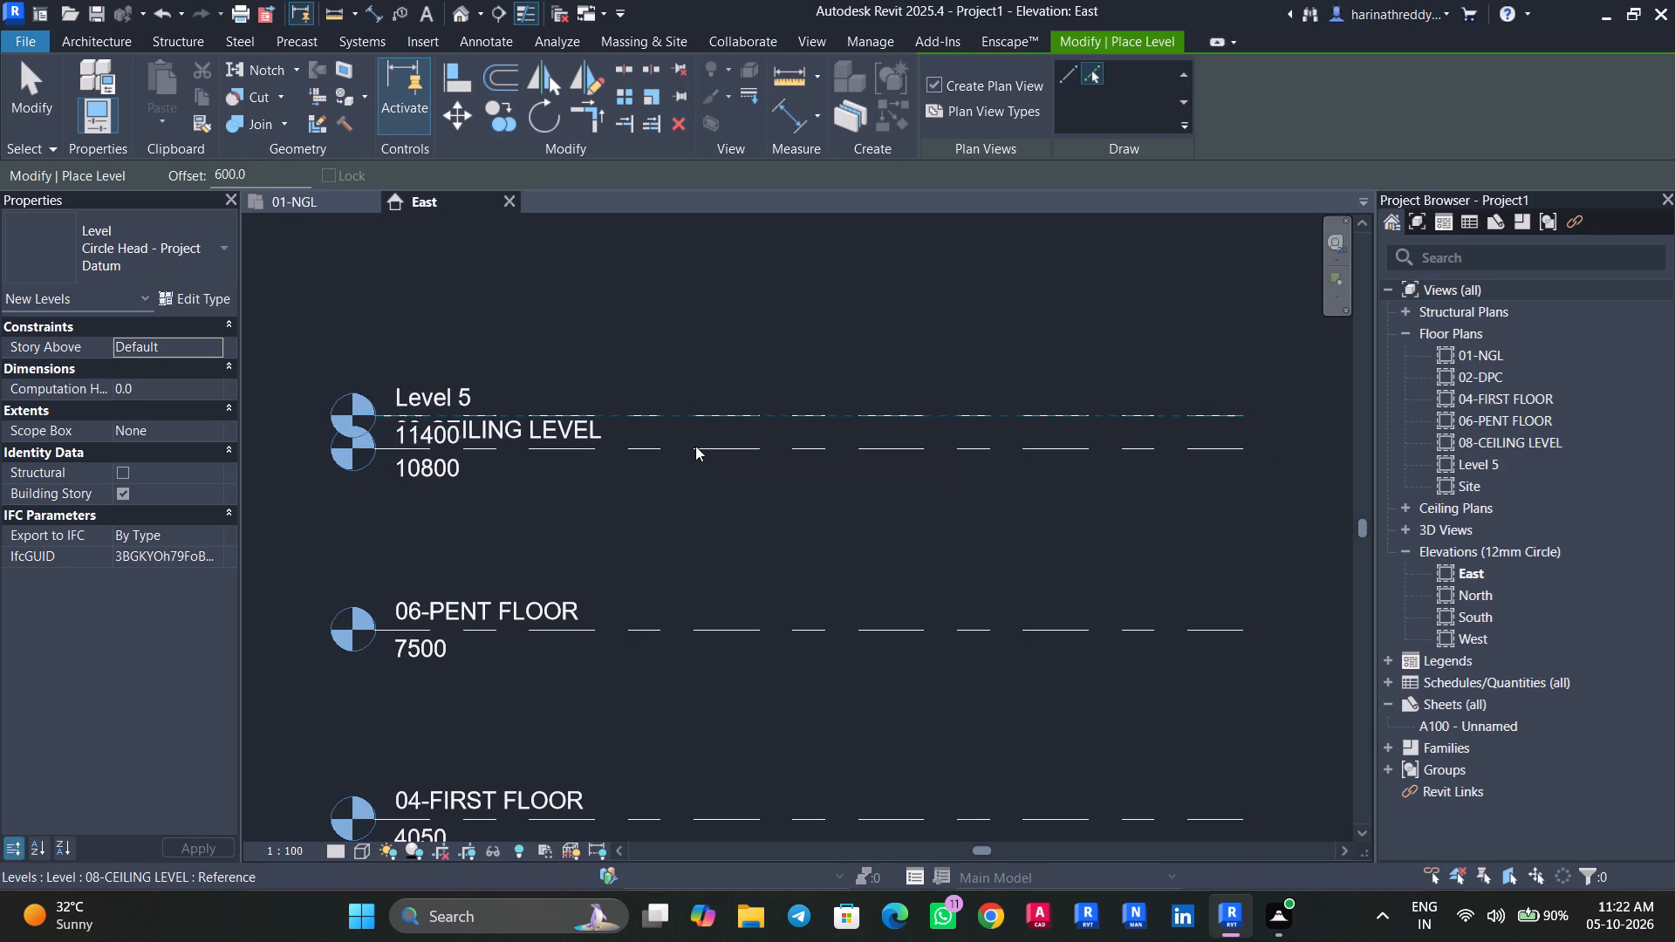
pyautogui.press('Escape')
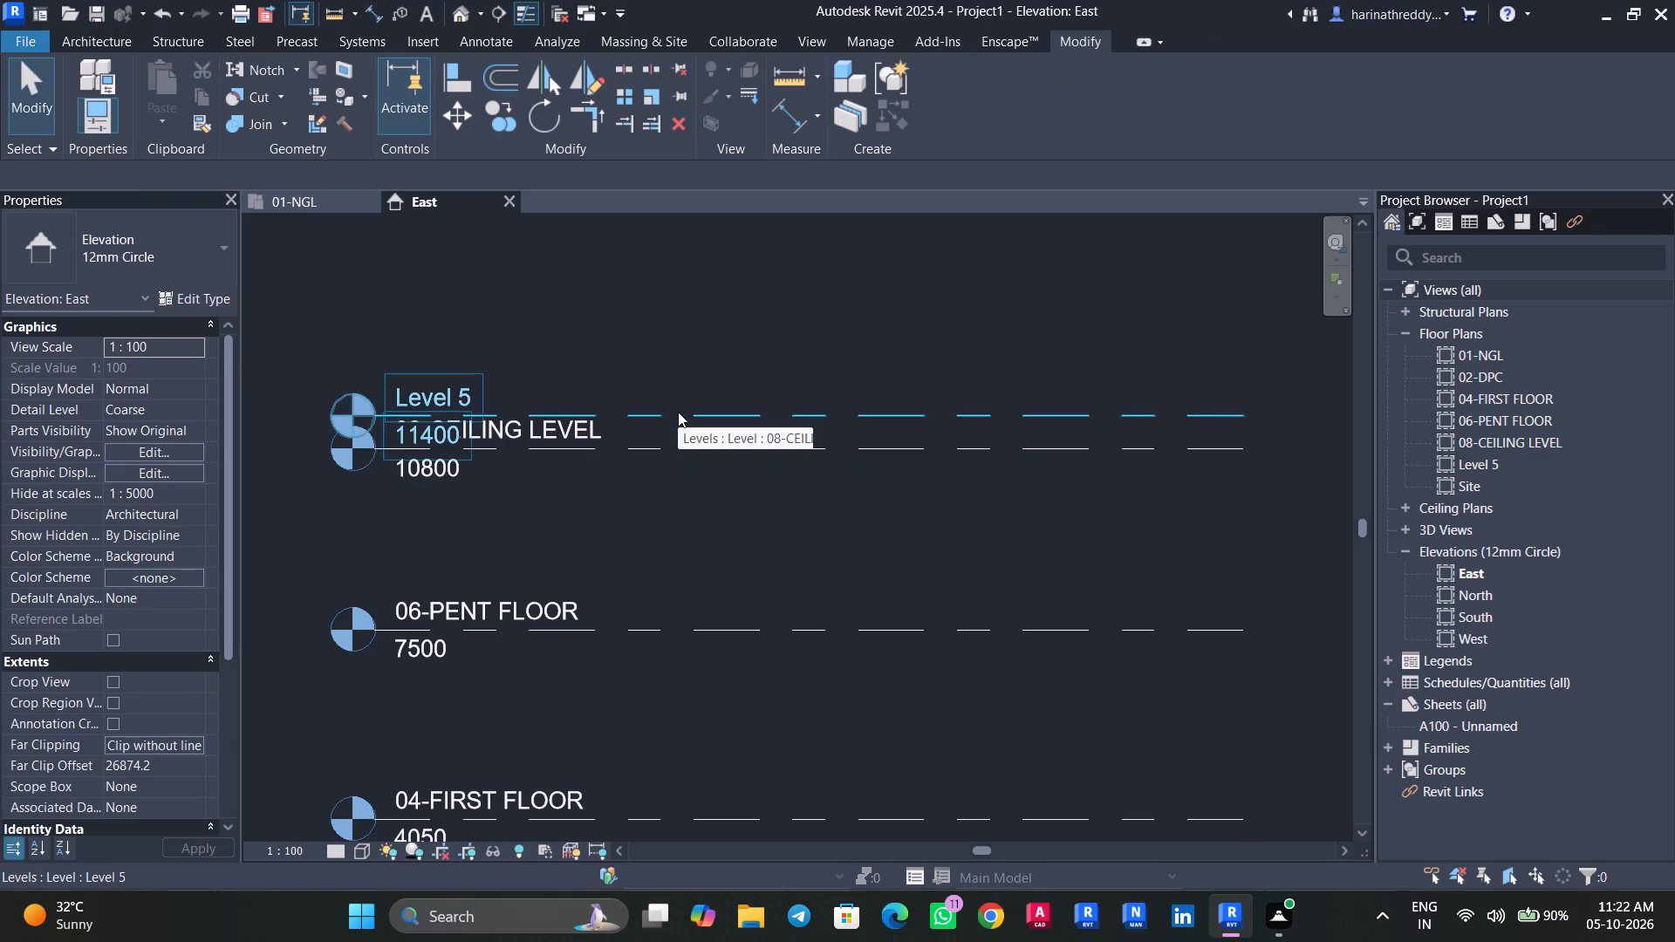
# Rename the new level above 08-CEILING LEVEL as 09-ROOF LEVEL.
pyautogui.click(443, 398)
pyautogui.click(443, 398)
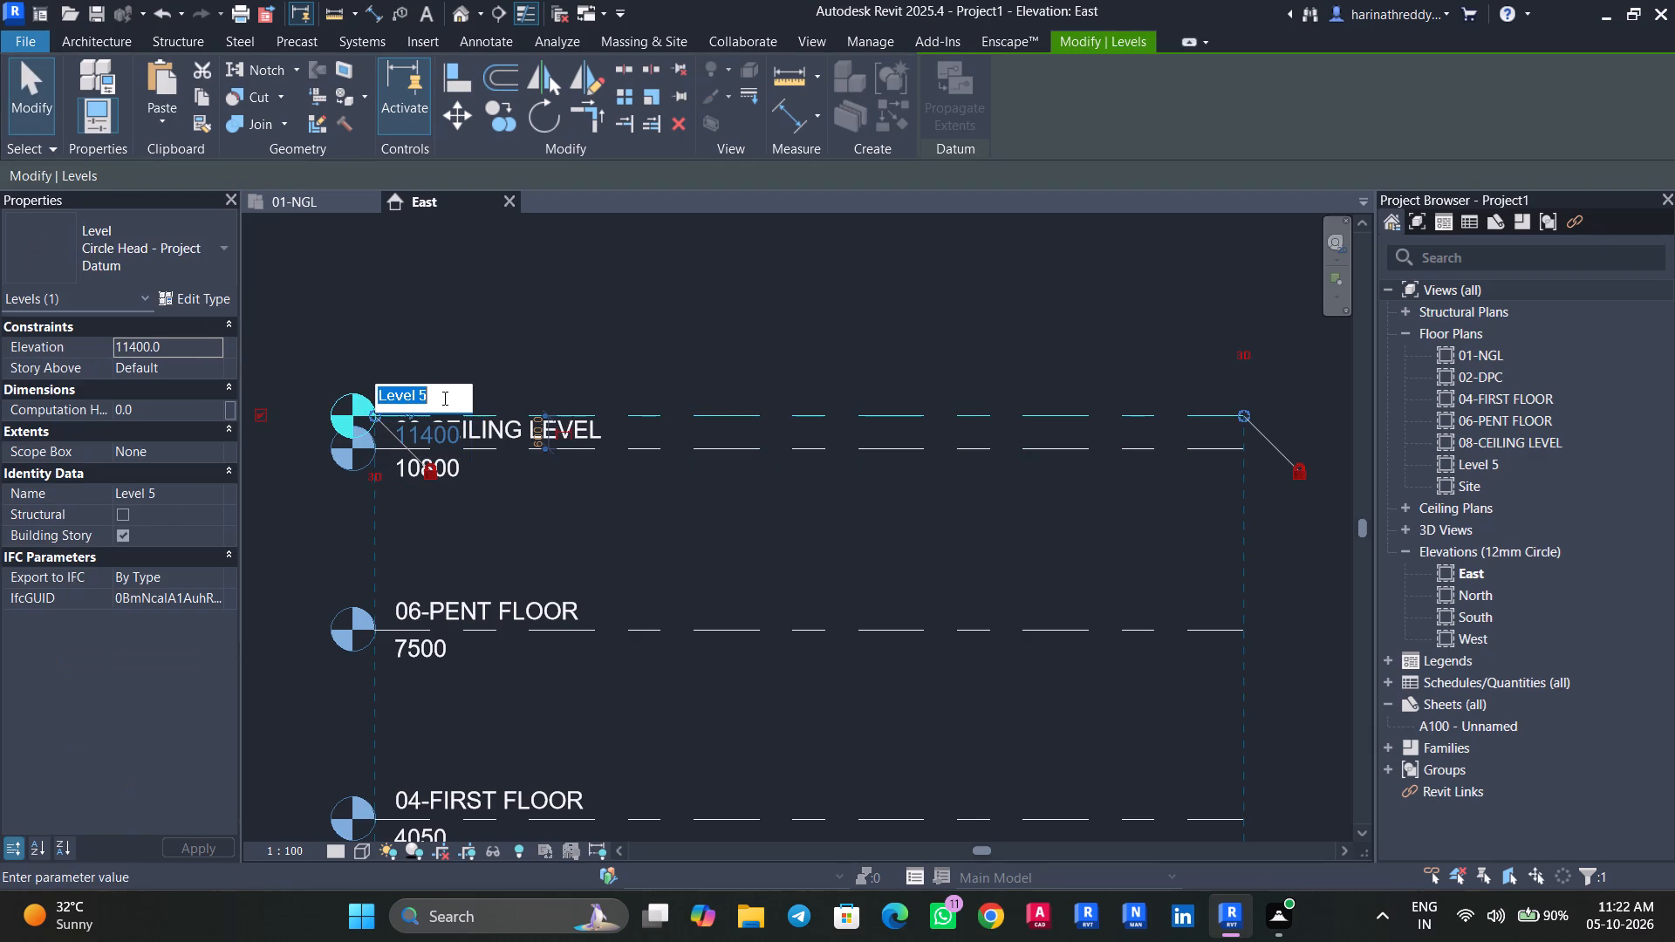
pyautogui.write('09-')
pyautogui.write('ROOF')
pyautogui.press('space')
pyautogui.press('l')
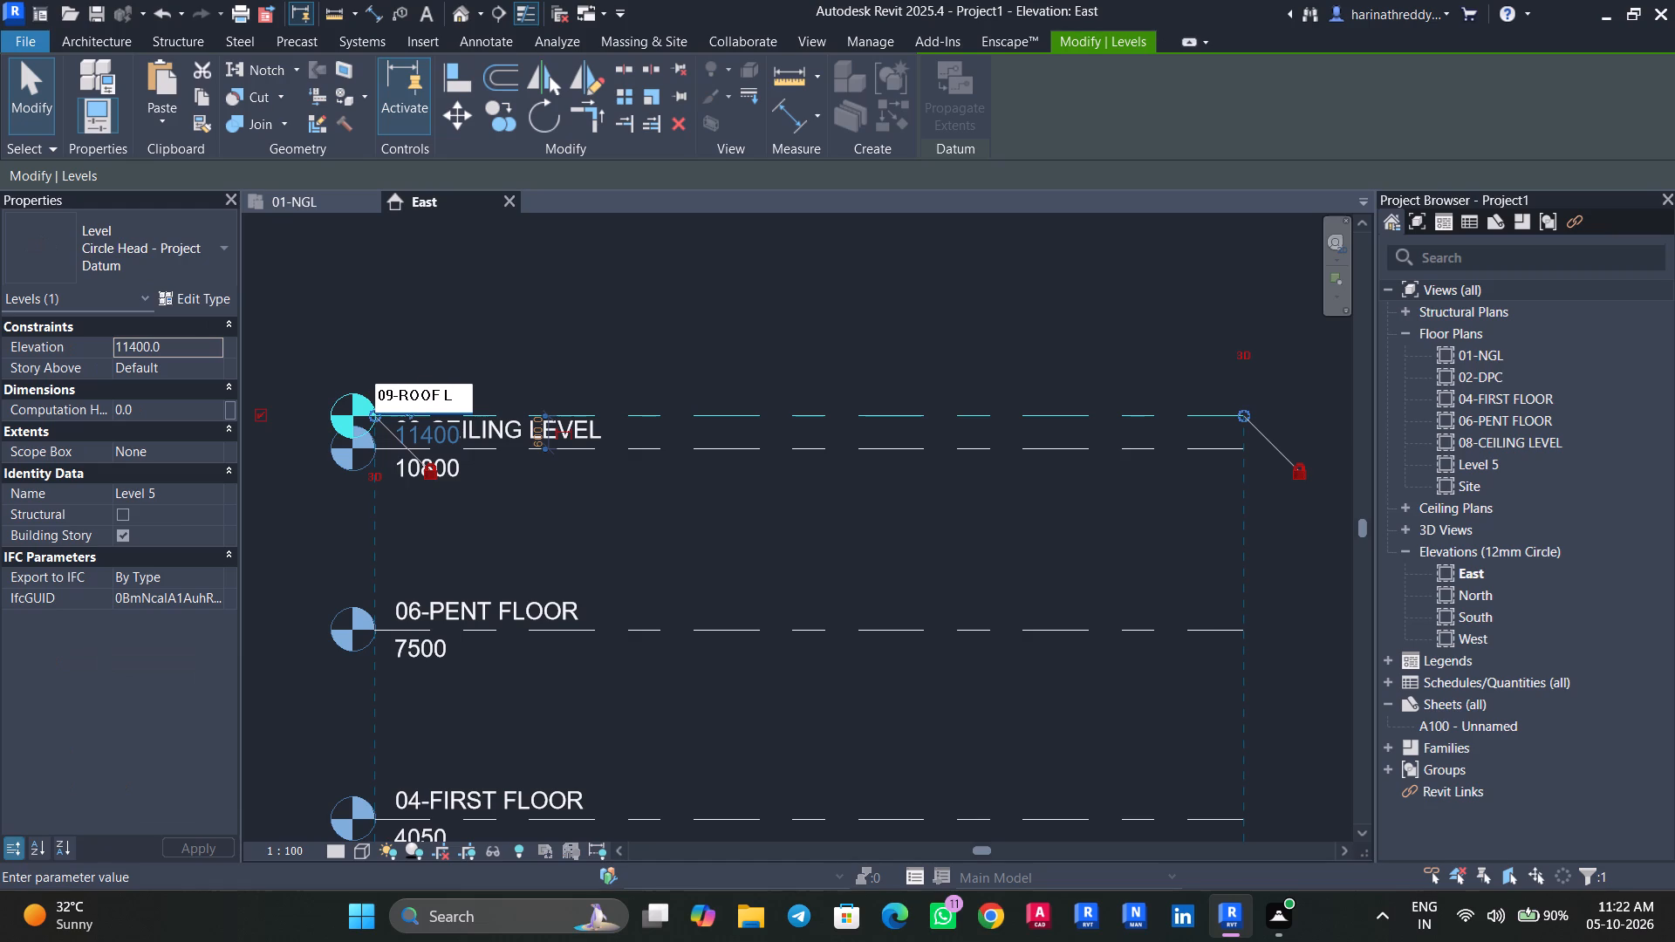
pyautogui.write('EVEL')
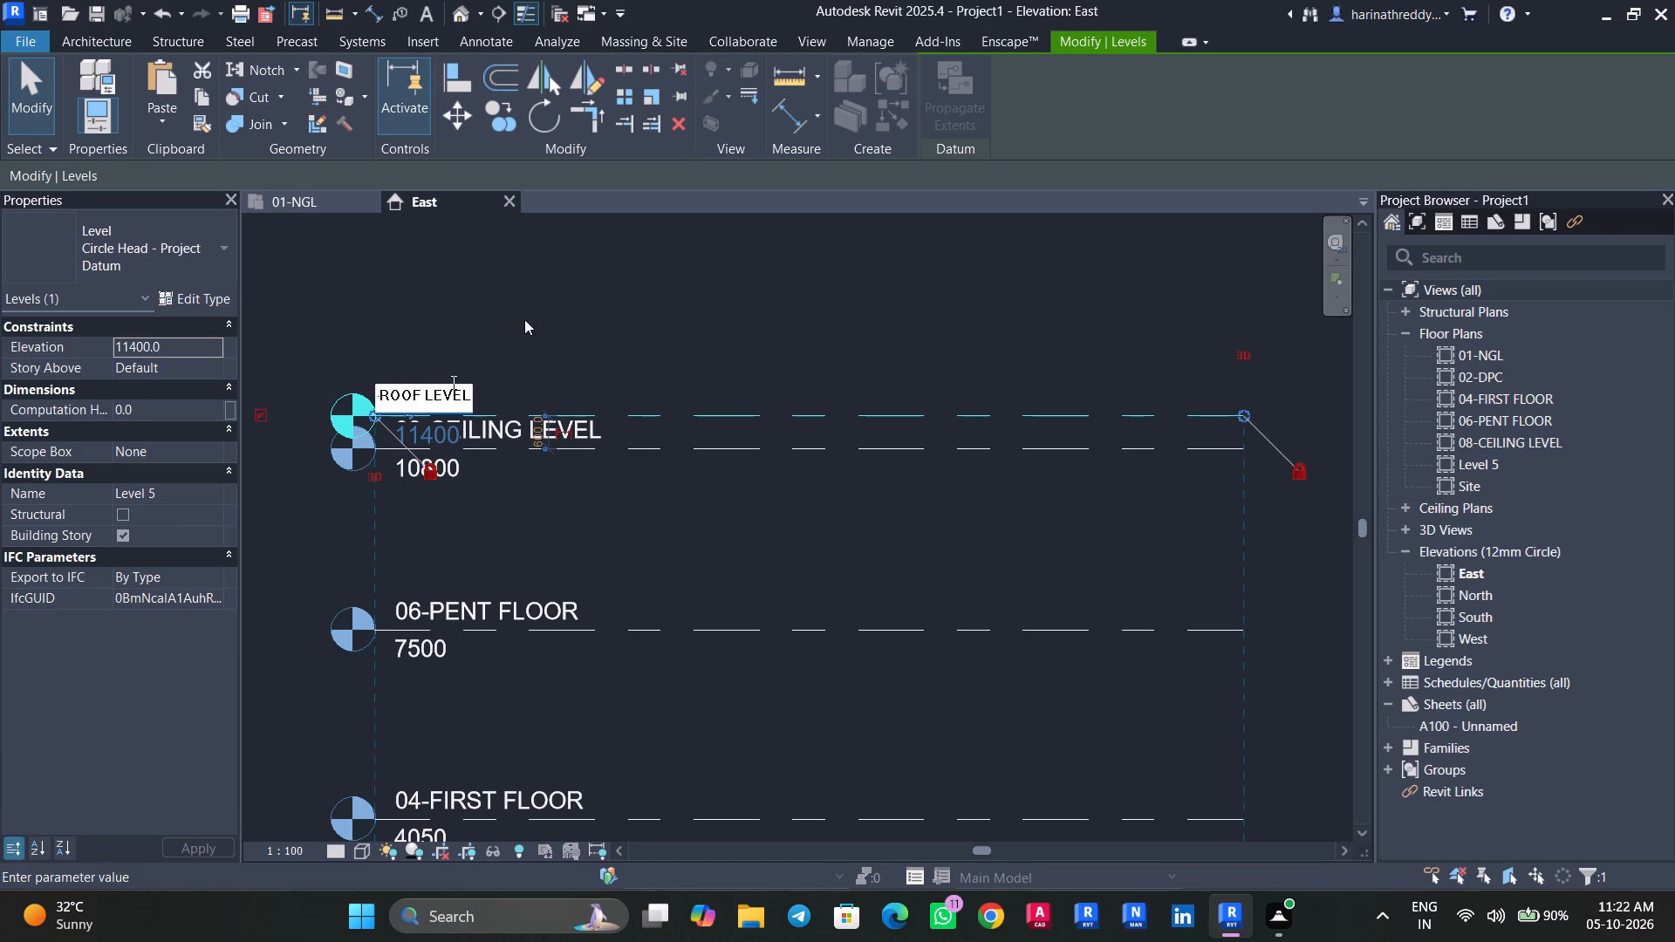
pyautogui.click(524, 319)
pyautogui.press('Escape')
pyautogui.press('Escape')
# Add an elbow to the 09-ROOF LEVEL line and raise its head clear of the 08-CEILING LEVEL label.
pyautogui.click(757, 408)
pyautogui.scroll(2, 478, 509)
pyautogui.moveTo(484, 514); pyautogui.dragTo(503, 540, button='middle')
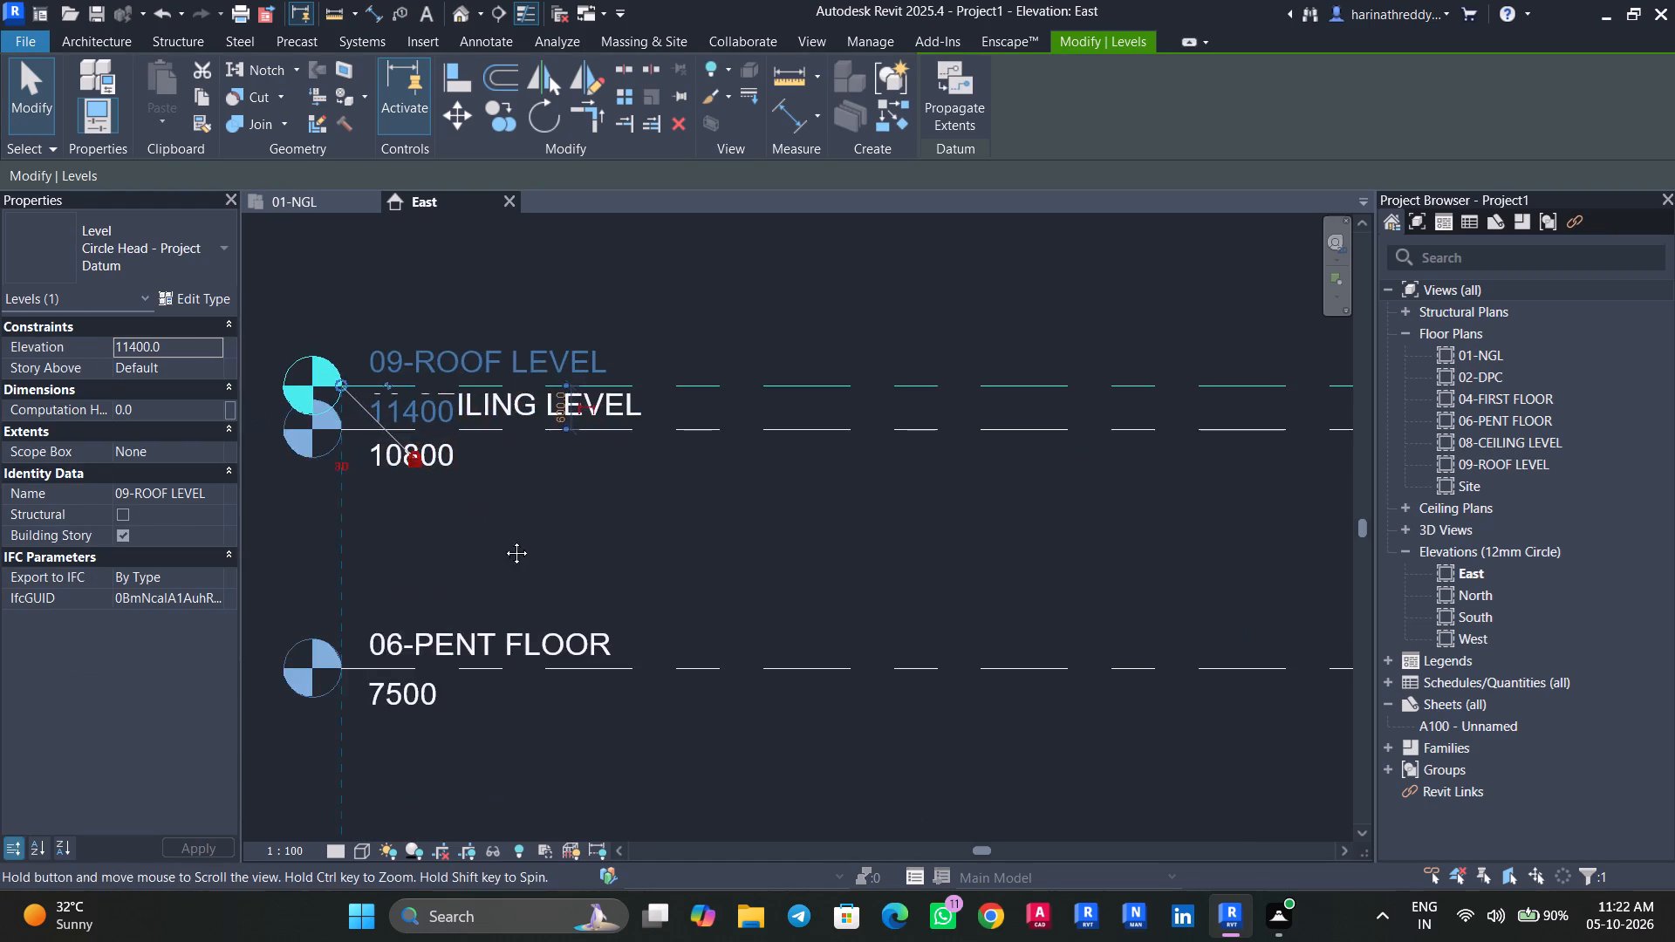
pyautogui.moveTo(503, 540); pyautogui.dragTo(580, 646, button='middle')
pyautogui.scroll(3, 485, 504)
pyautogui.click(486, 521)
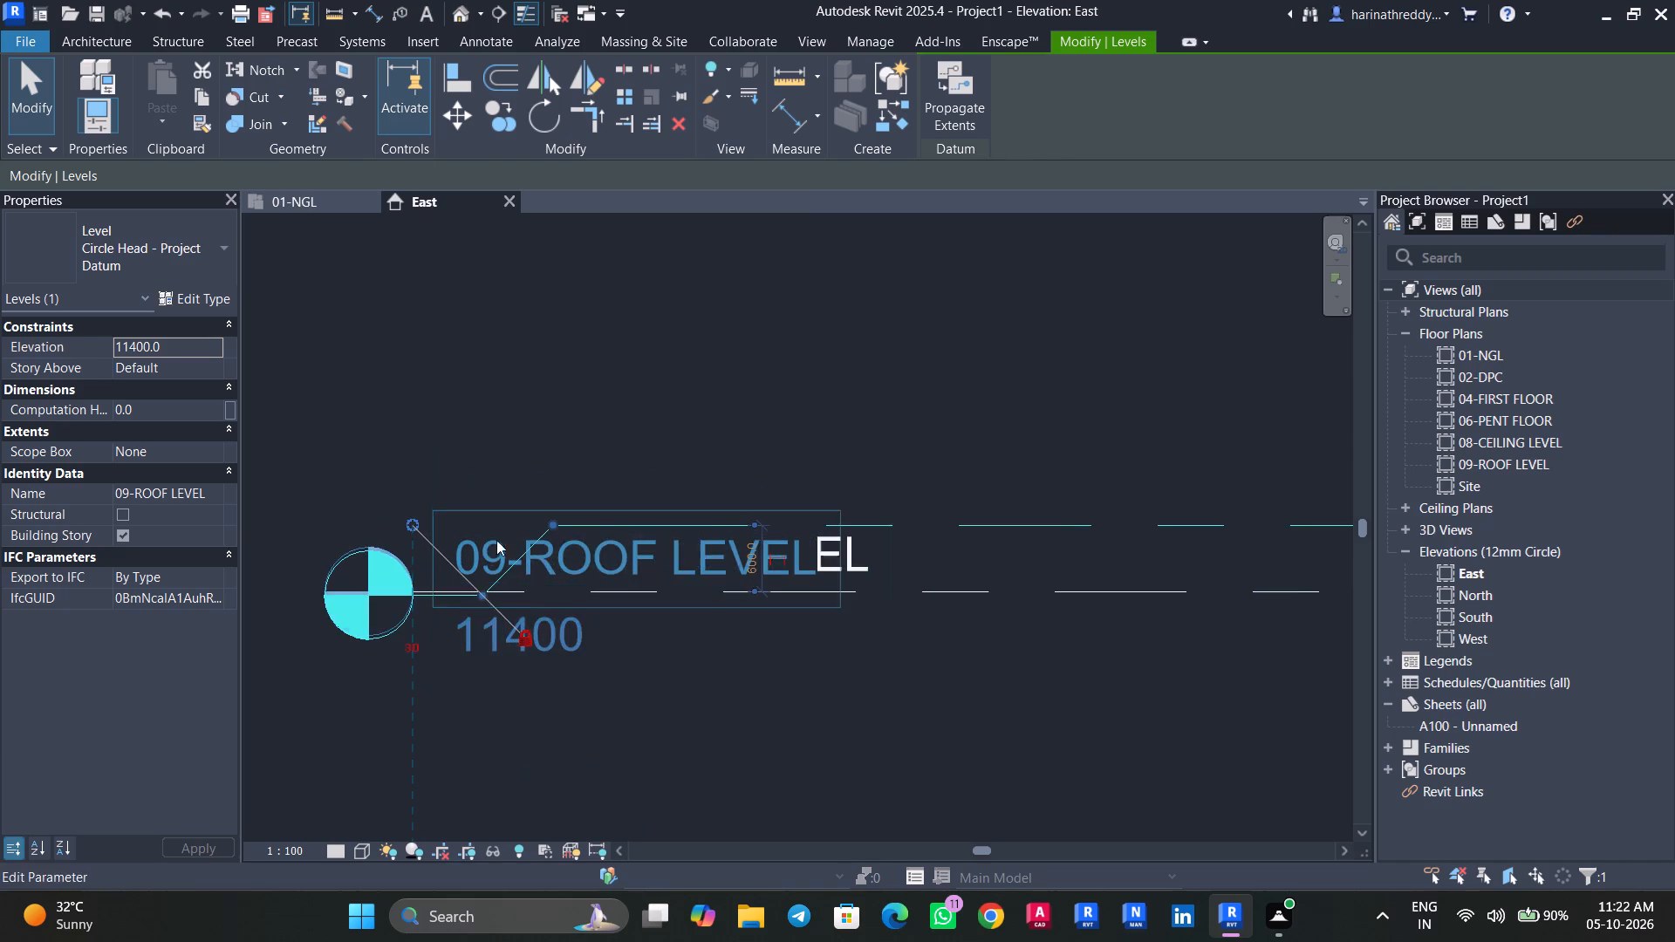
pyautogui.moveTo(479, 593); pyautogui.dragTo(462, 437)
pyautogui.press('Escape')
pyautogui.press('Escape')
pyautogui.scroll(-4, 955, 444)
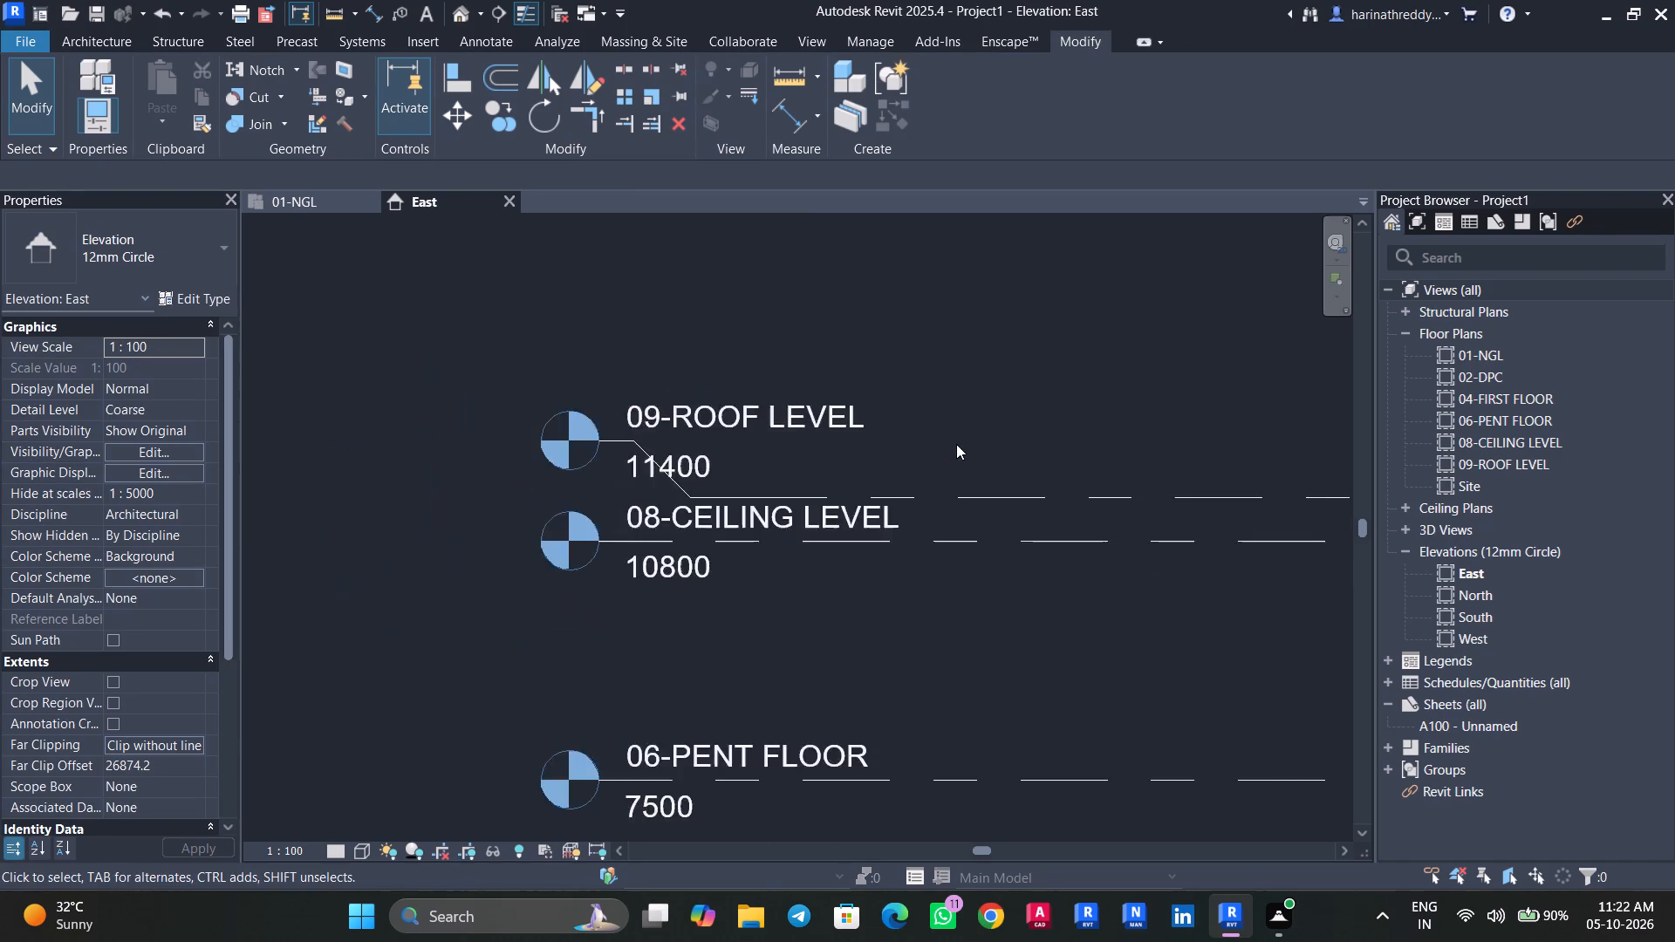
# Place a new level with an offset of 1500 above 09-ROOF LEVEL by picking that level's line.
pyautogui.moveTo(956, 444); pyautogui.dragTo(676, 442, button='middle')
pyautogui.scroll(-3, 675, 441)
pyautogui.scroll(1, 675, 441)
pyautogui.scroll(-2, 675, 441)
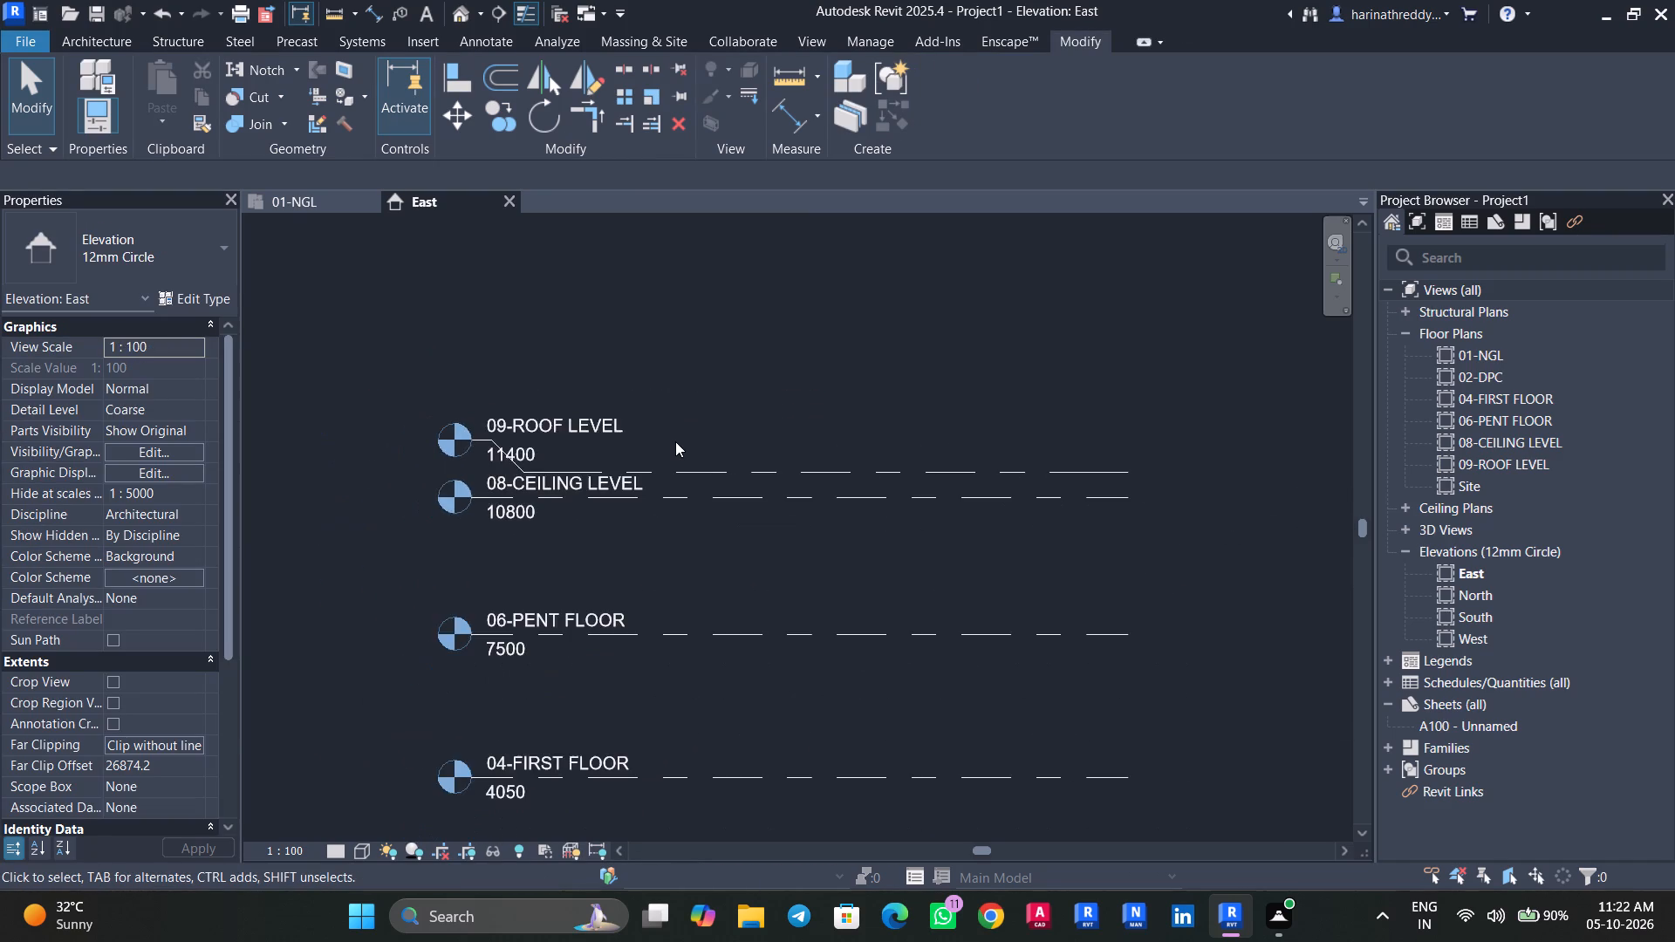
pyautogui.moveTo(661, 626); pyautogui.dragTo(730, 311, button='middle')
pyautogui.moveTo(733, 376); pyautogui.dragTo(698, 557, button='middle')
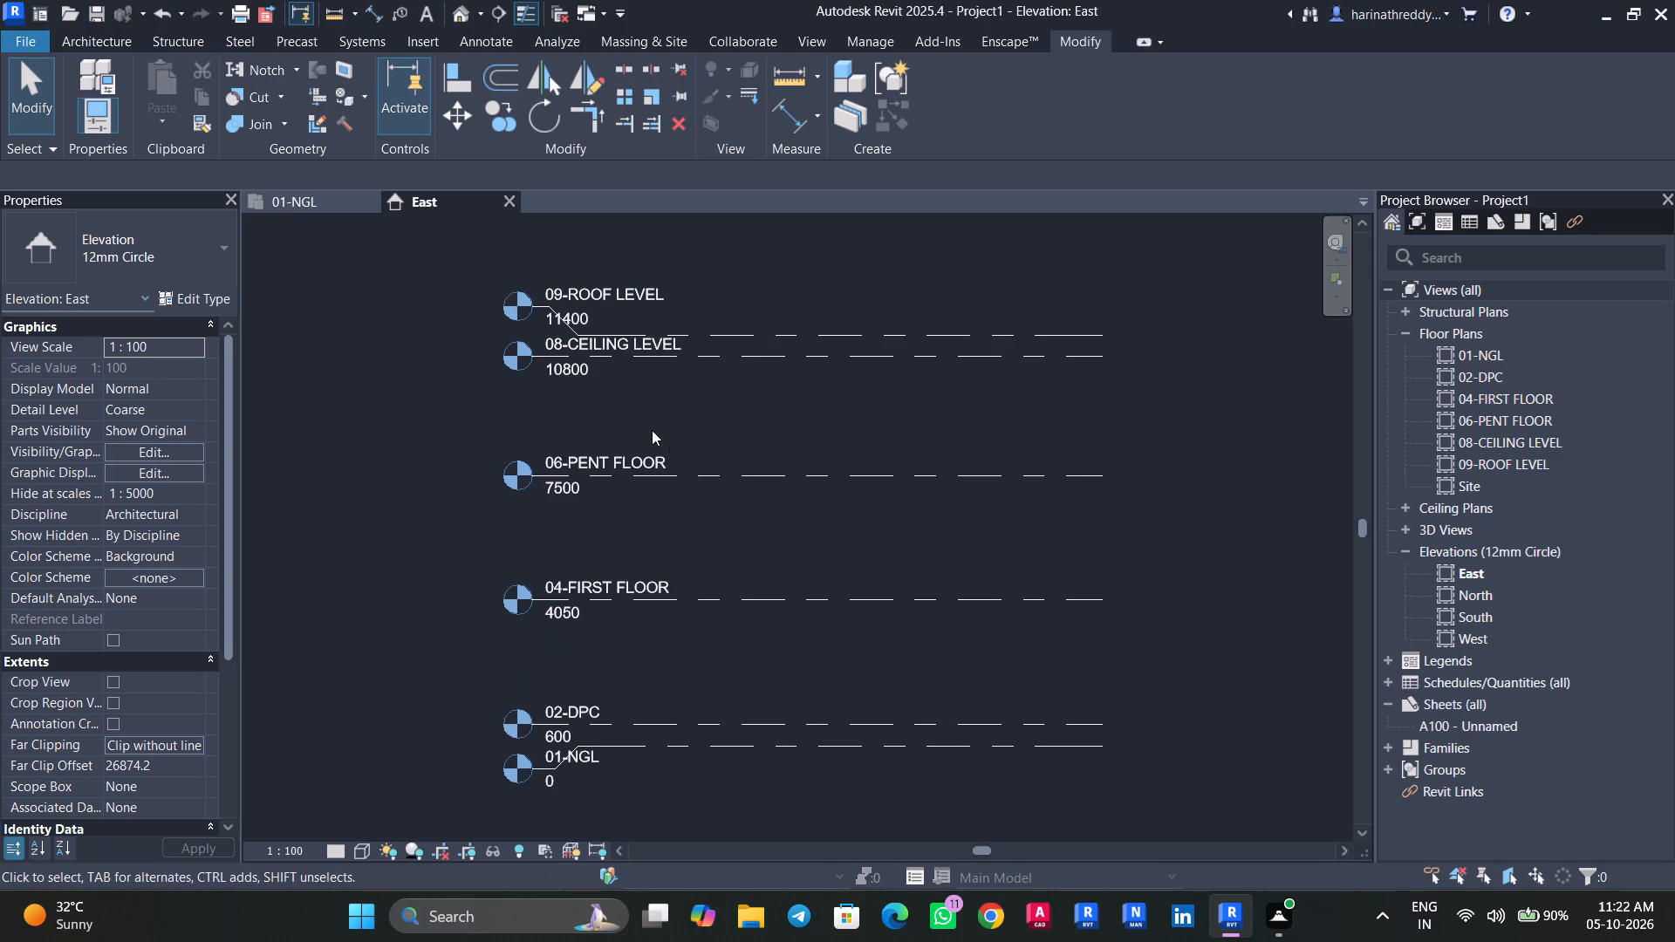
pyautogui.scroll(3, 645, 426)
pyautogui.moveTo(643, 415); pyautogui.dragTo(612, 525, button='middle')
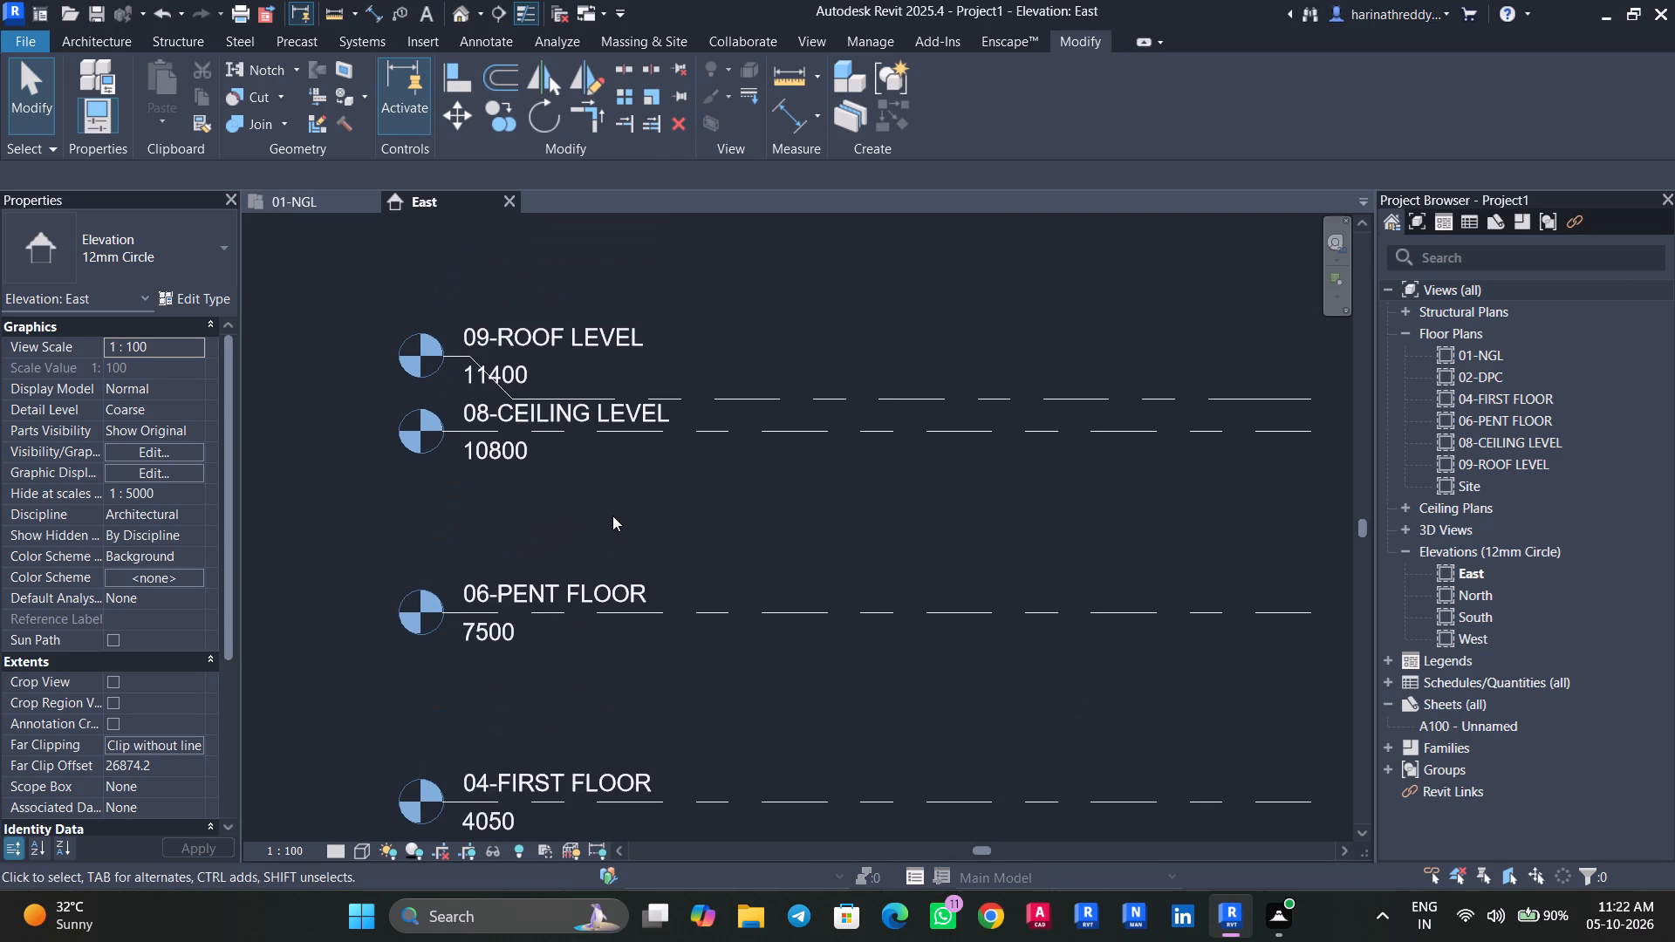
pyautogui.moveTo(650, 493); pyautogui.dragTo(500, 595, button='middle')
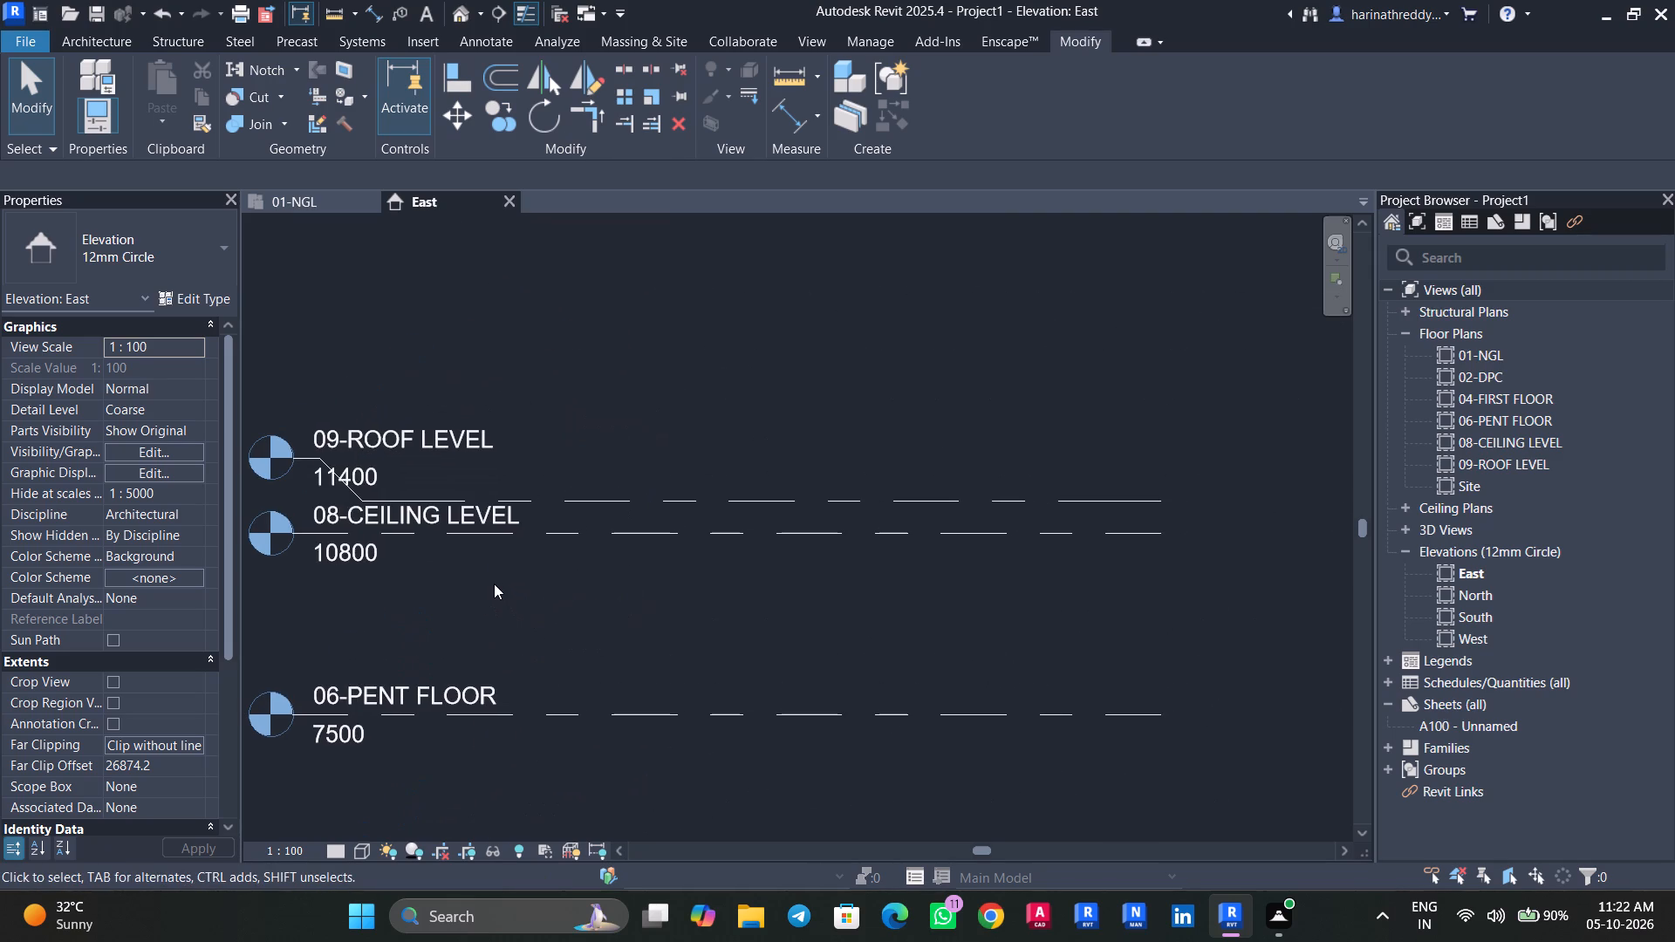
pyautogui.press('l')
pyautogui.press('l')
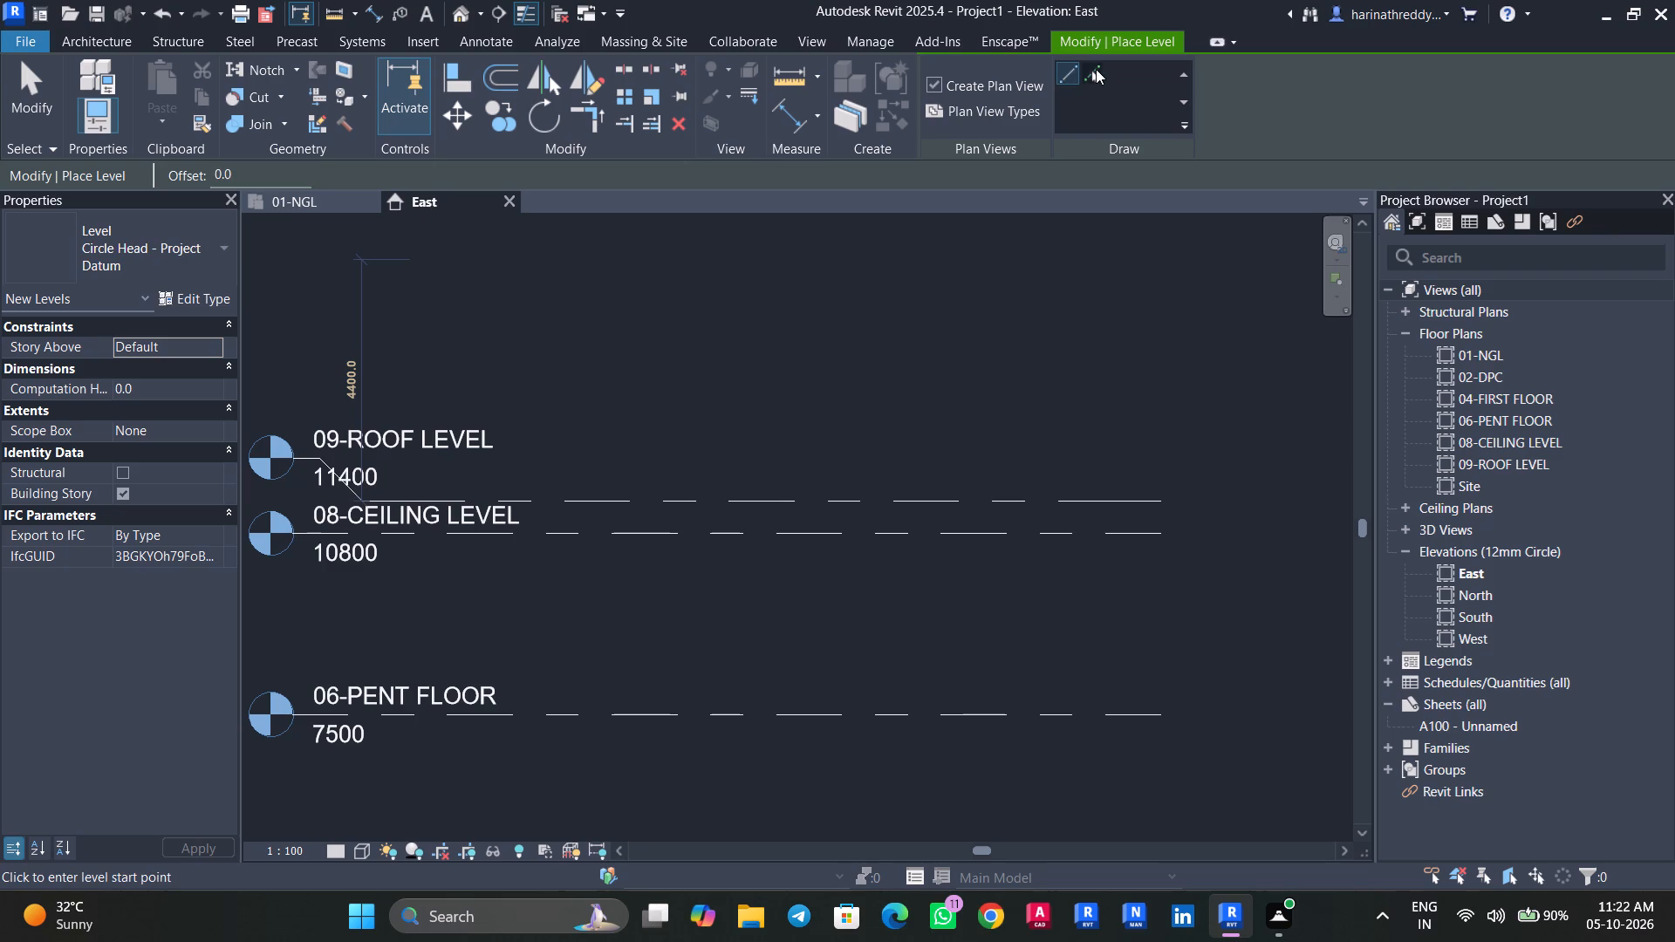
pyautogui.click(1097, 69)
pyautogui.click(317, 164)
pyautogui.doubleClick(307, 167)
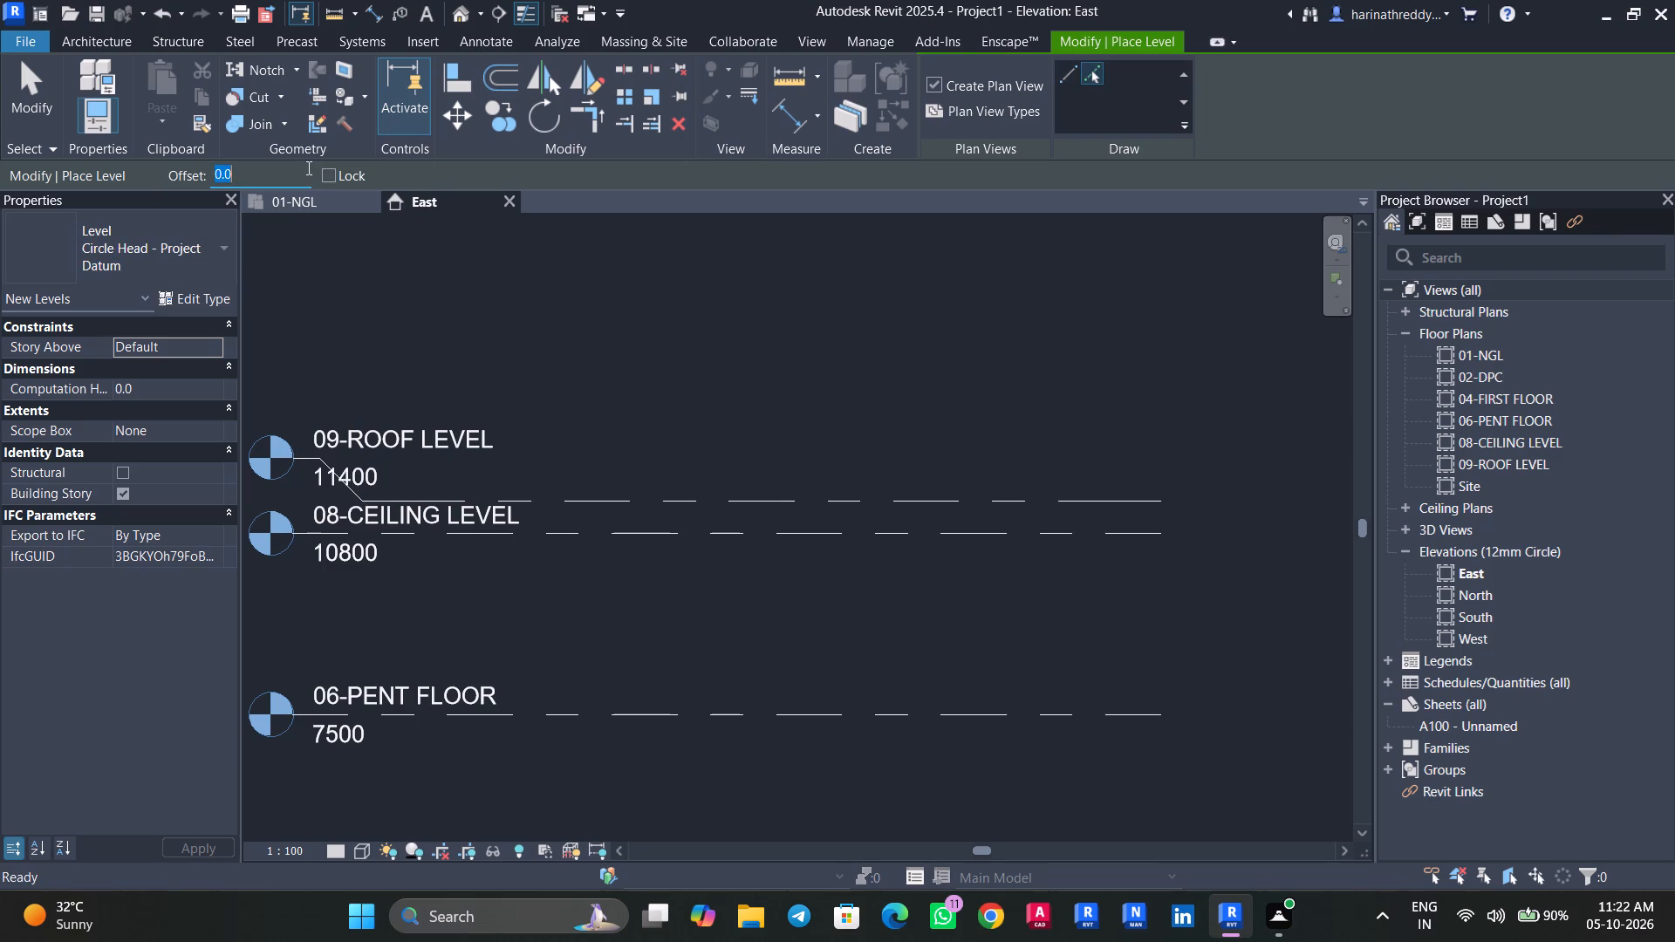
pyautogui.write('1500')
pyautogui.press('Return')
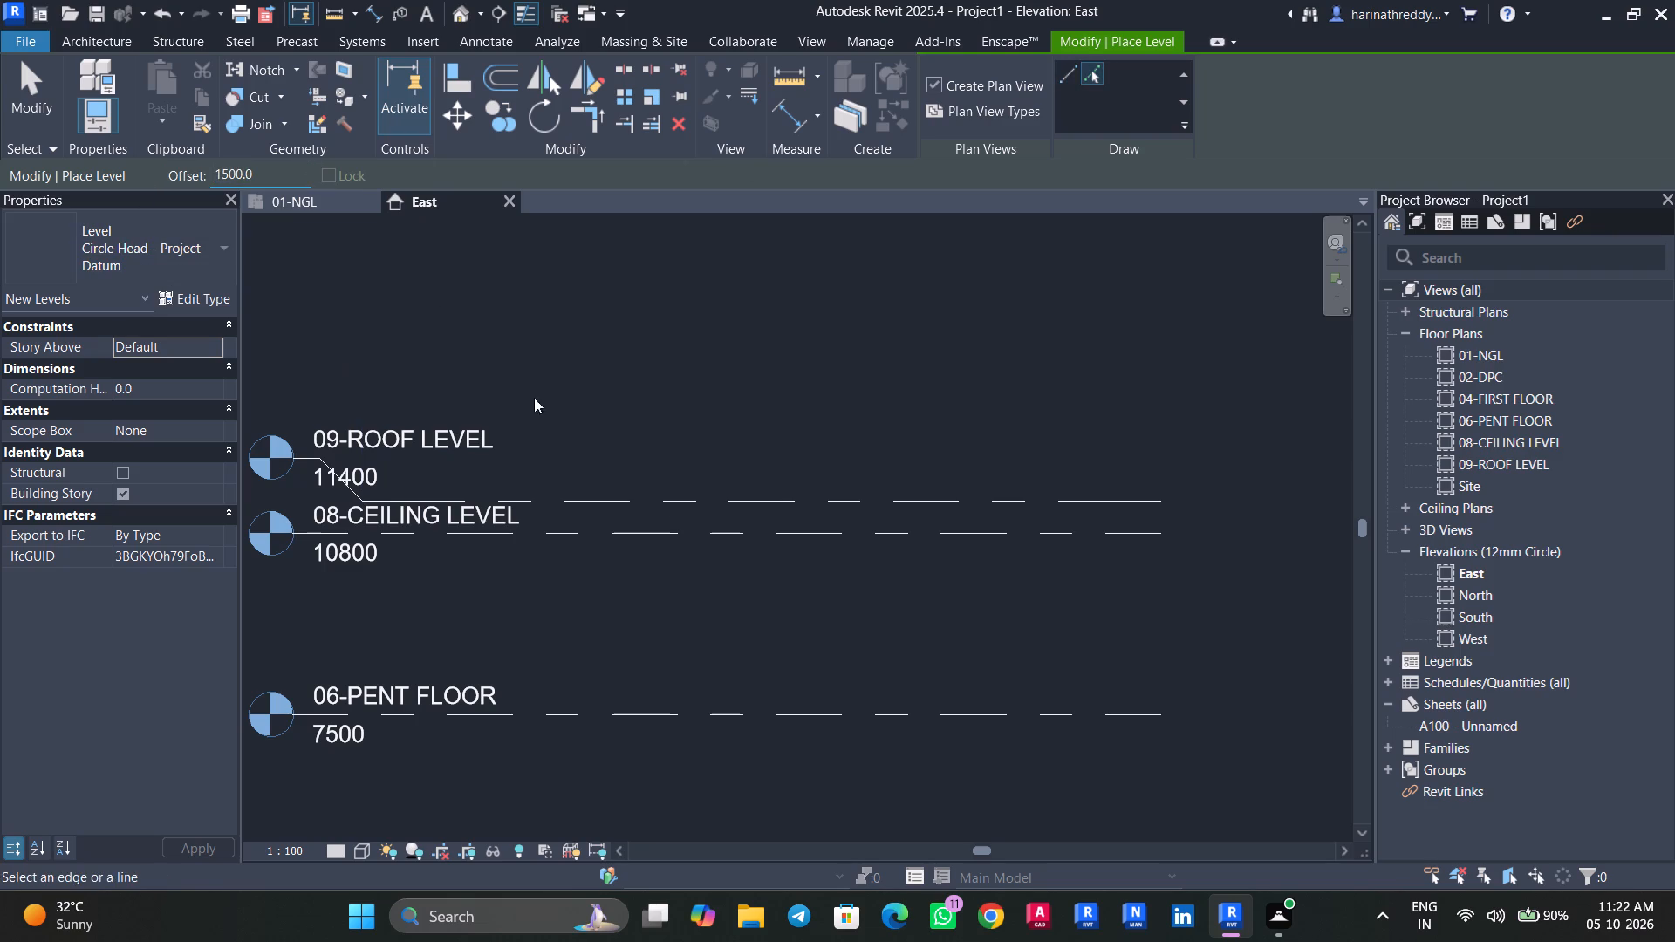
pyautogui.click(687, 495)
pyautogui.press('Escape')
pyautogui.press('Escape')
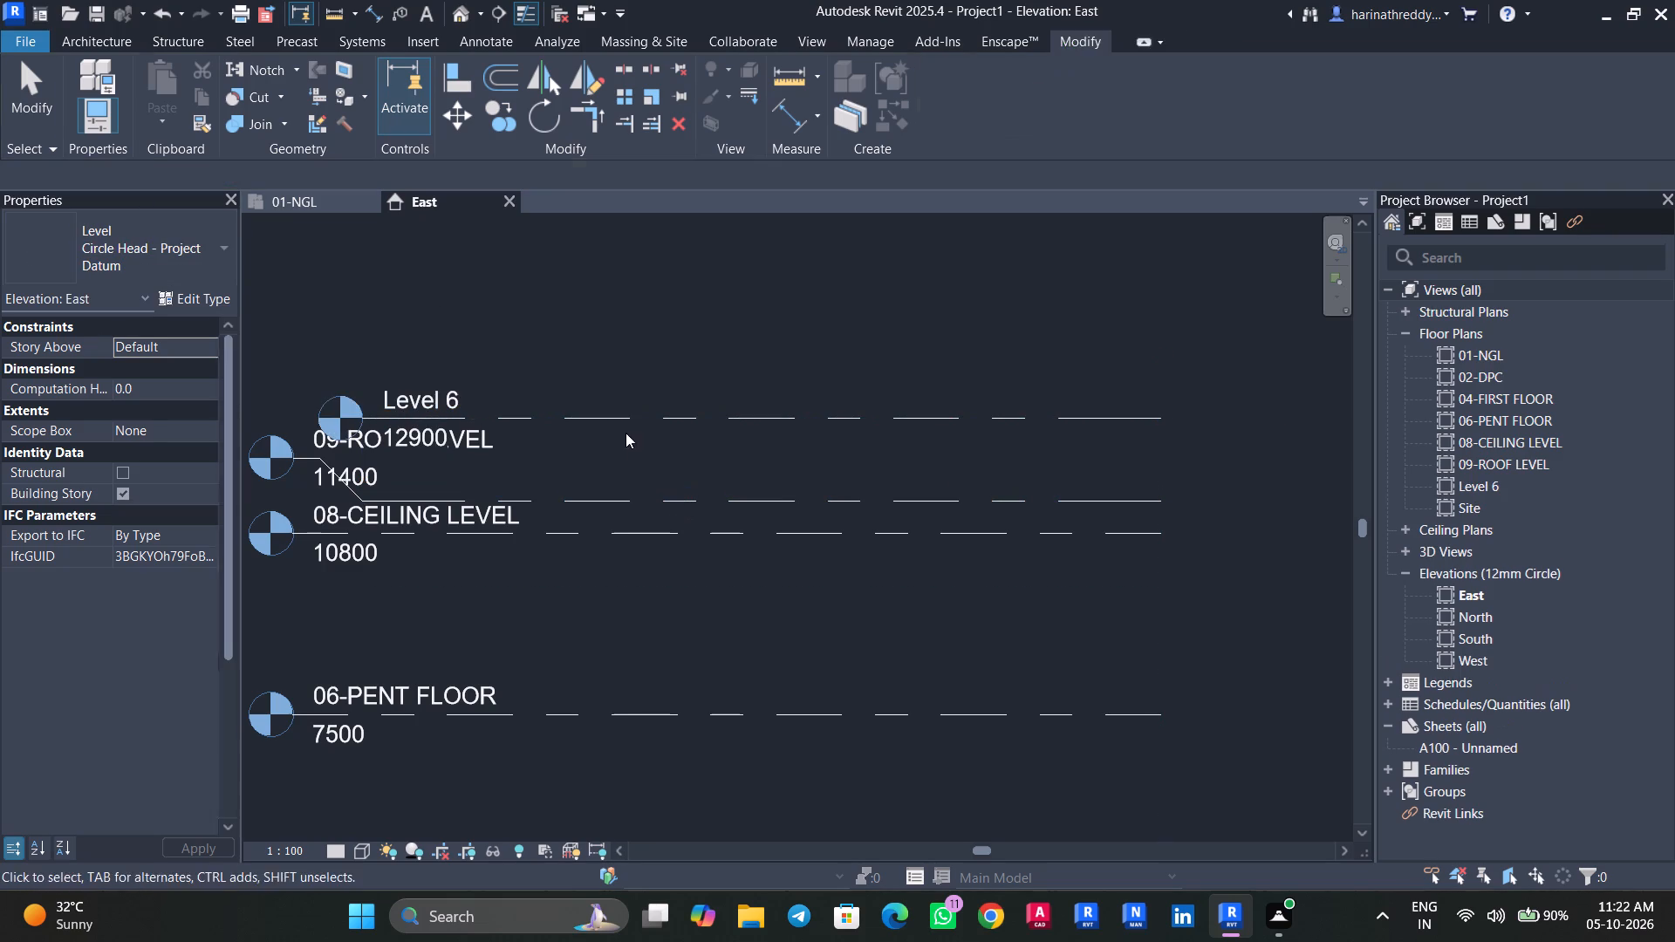
# Add an elbow to the new topmost level's line and raise its head clear of the 09-ROOF LEVEL label.
pyautogui.click(626, 419)
pyautogui.moveTo(552, 468); pyautogui.dragTo(826, 469, button='middle')
pyautogui.moveTo(635, 413); pyautogui.dragTo(560, 422)
pyautogui.click(603, 421)
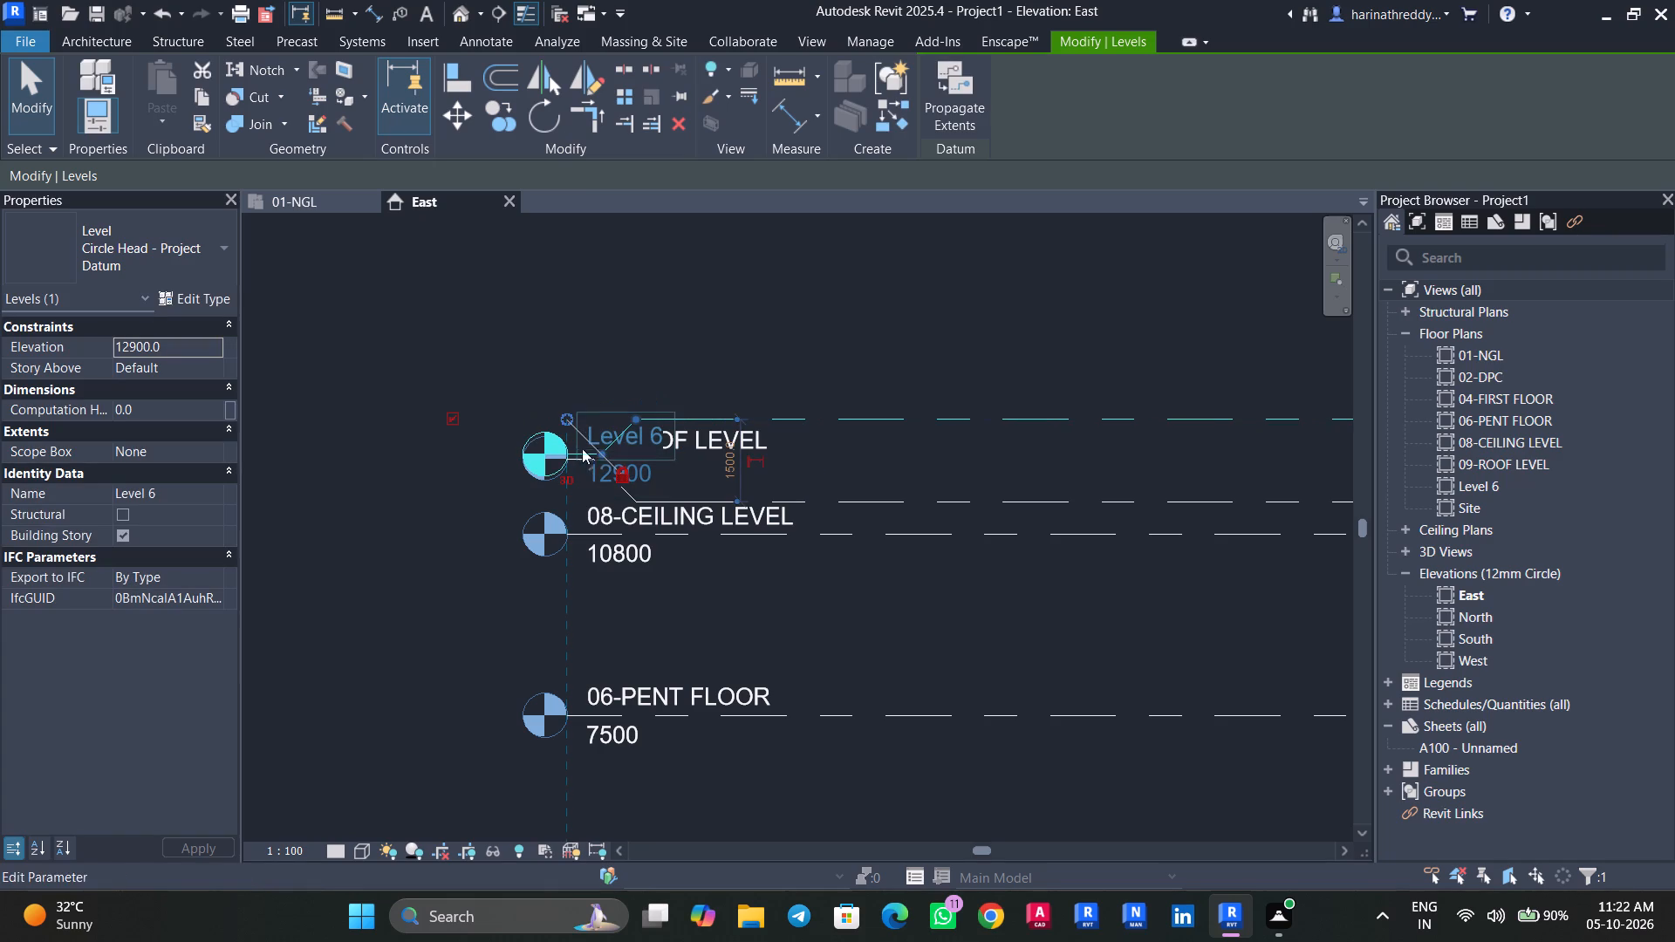
pyautogui.moveTo(599, 452); pyautogui.dragTo(591, 365)
pyautogui.press('Escape')
pyautogui.press('Escape')
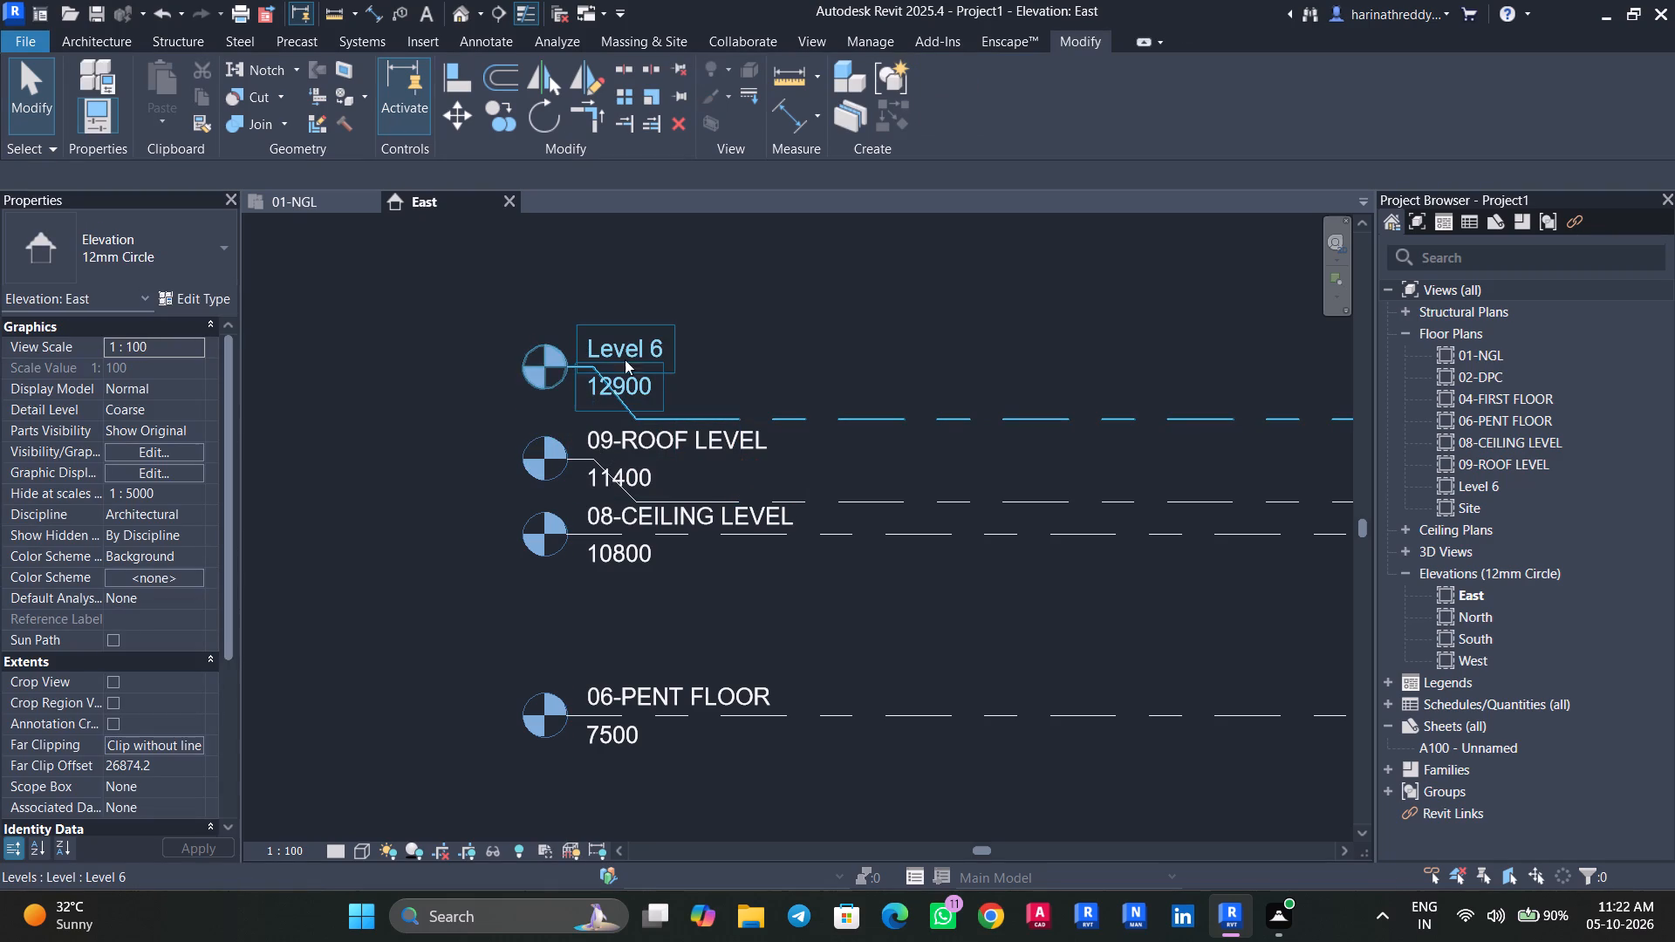
# Rename the topmost level above 09-ROOF LEVEL as 10-PARAPET LEVEL.
pyautogui.click(629, 344)
pyautogui.click(629, 344)
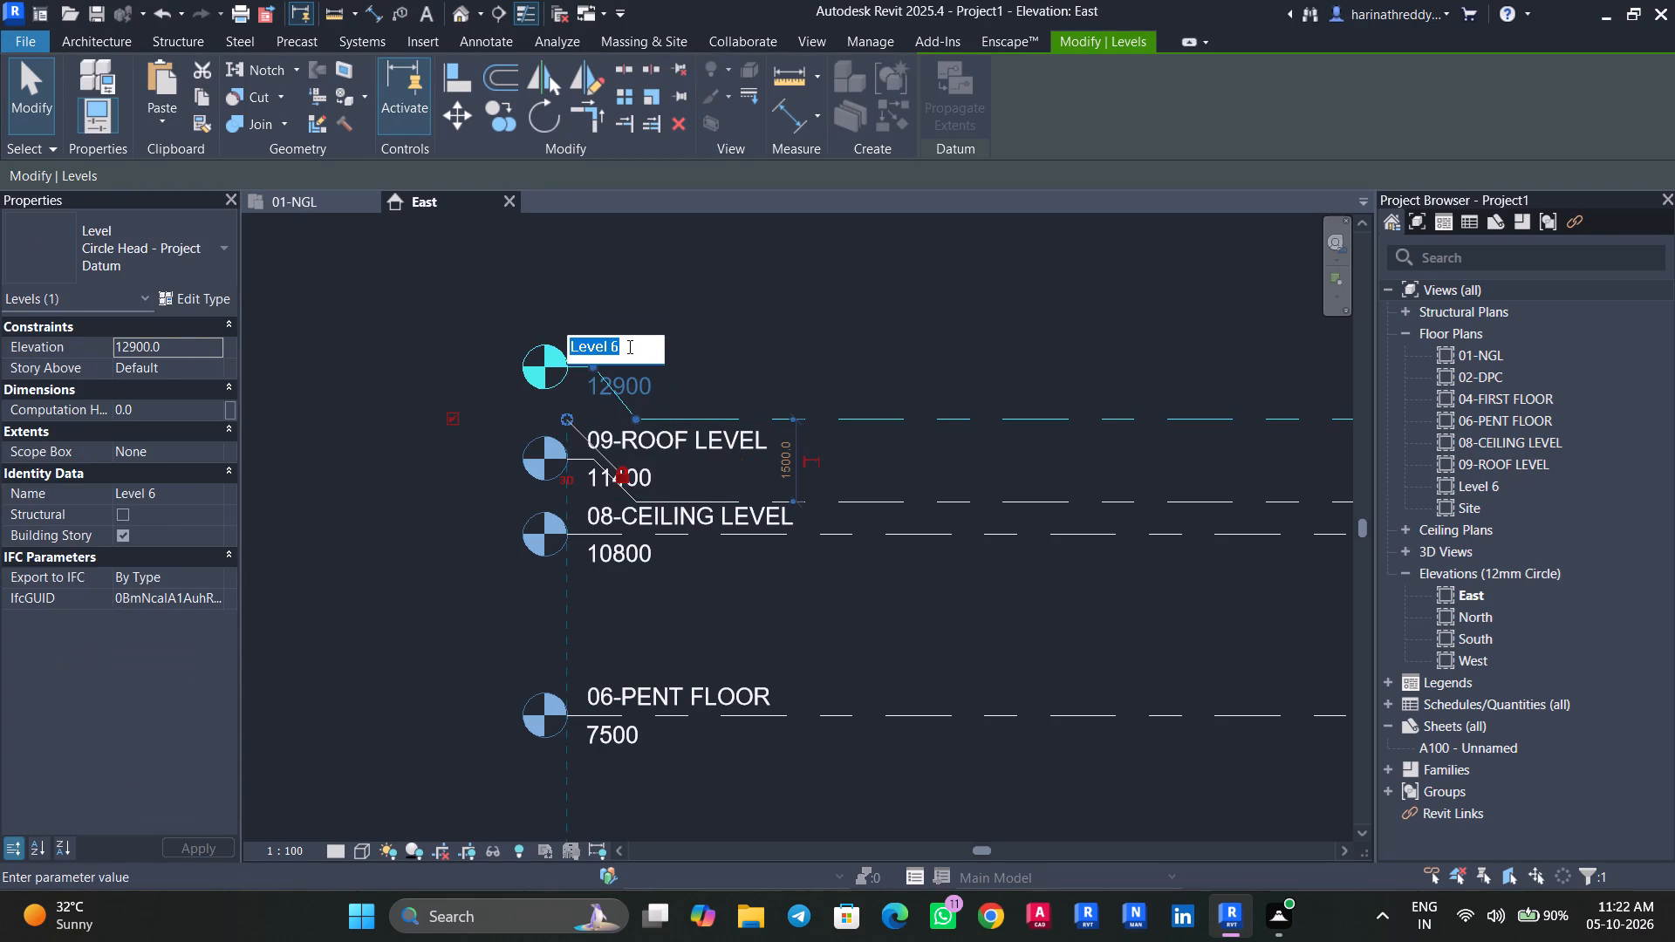
pyautogui.write('10-')
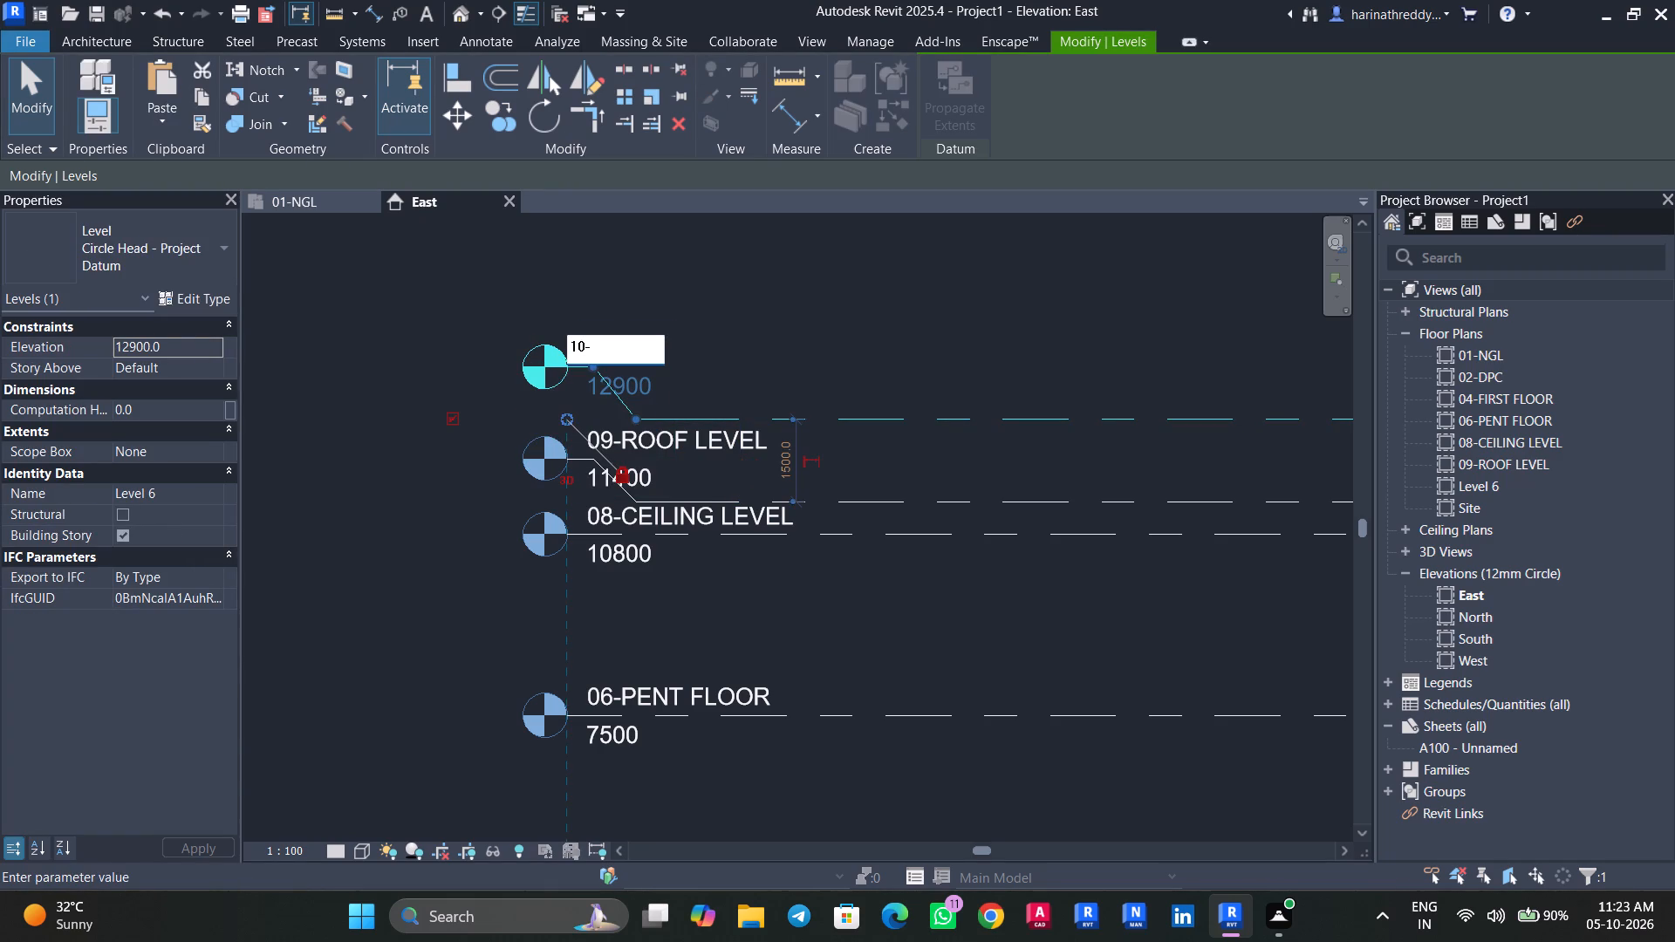
pyautogui.write('PARAPET LEVEL')
pyautogui.click(838, 329)
pyautogui.press('Escape')
pyautogui.press('Escape')
pyautogui.moveTo(937, 347); pyautogui.dragTo(698, 345, button='middle')
pyautogui.scroll(1, 935, 347)
pyautogui.scroll(-5, 694, 364)
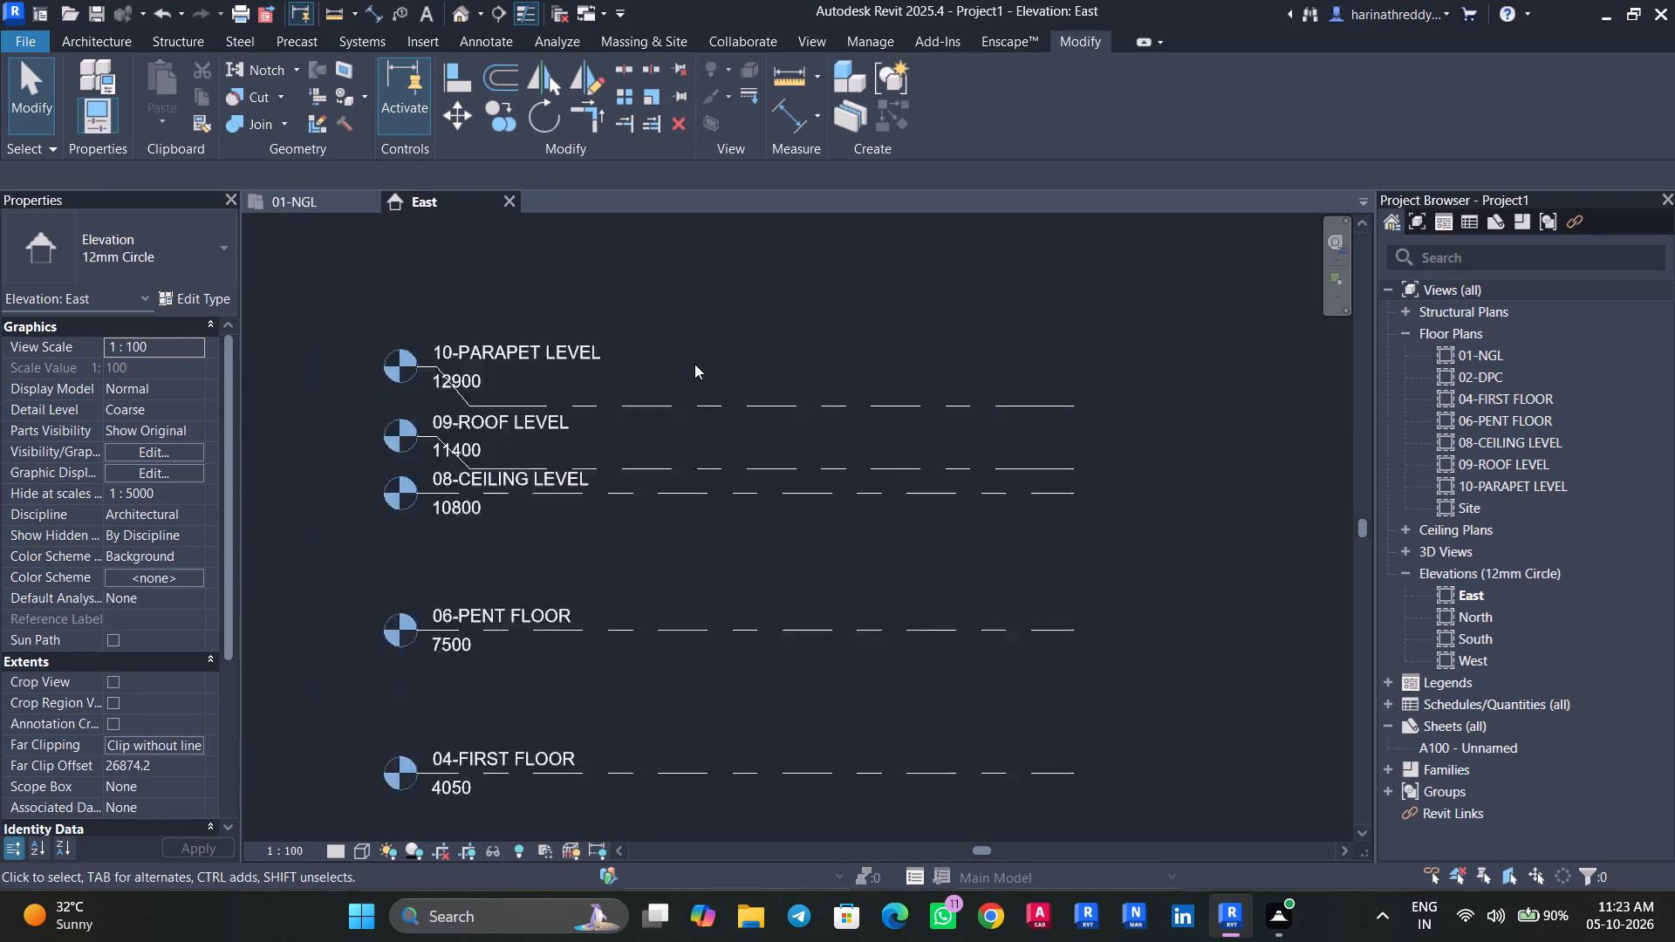
# Lengthen the aligned level lines together by pulling the headless end of the 06-PENT FLOOR line farther outward.
pyautogui.scroll(4, 645, 514)
pyautogui.moveTo(653, 557); pyautogui.dragTo(626, 438, button='middle')
pyautogui.scroll(-8, 626, 438)
pyautogui.scroll(3, 604, 481)
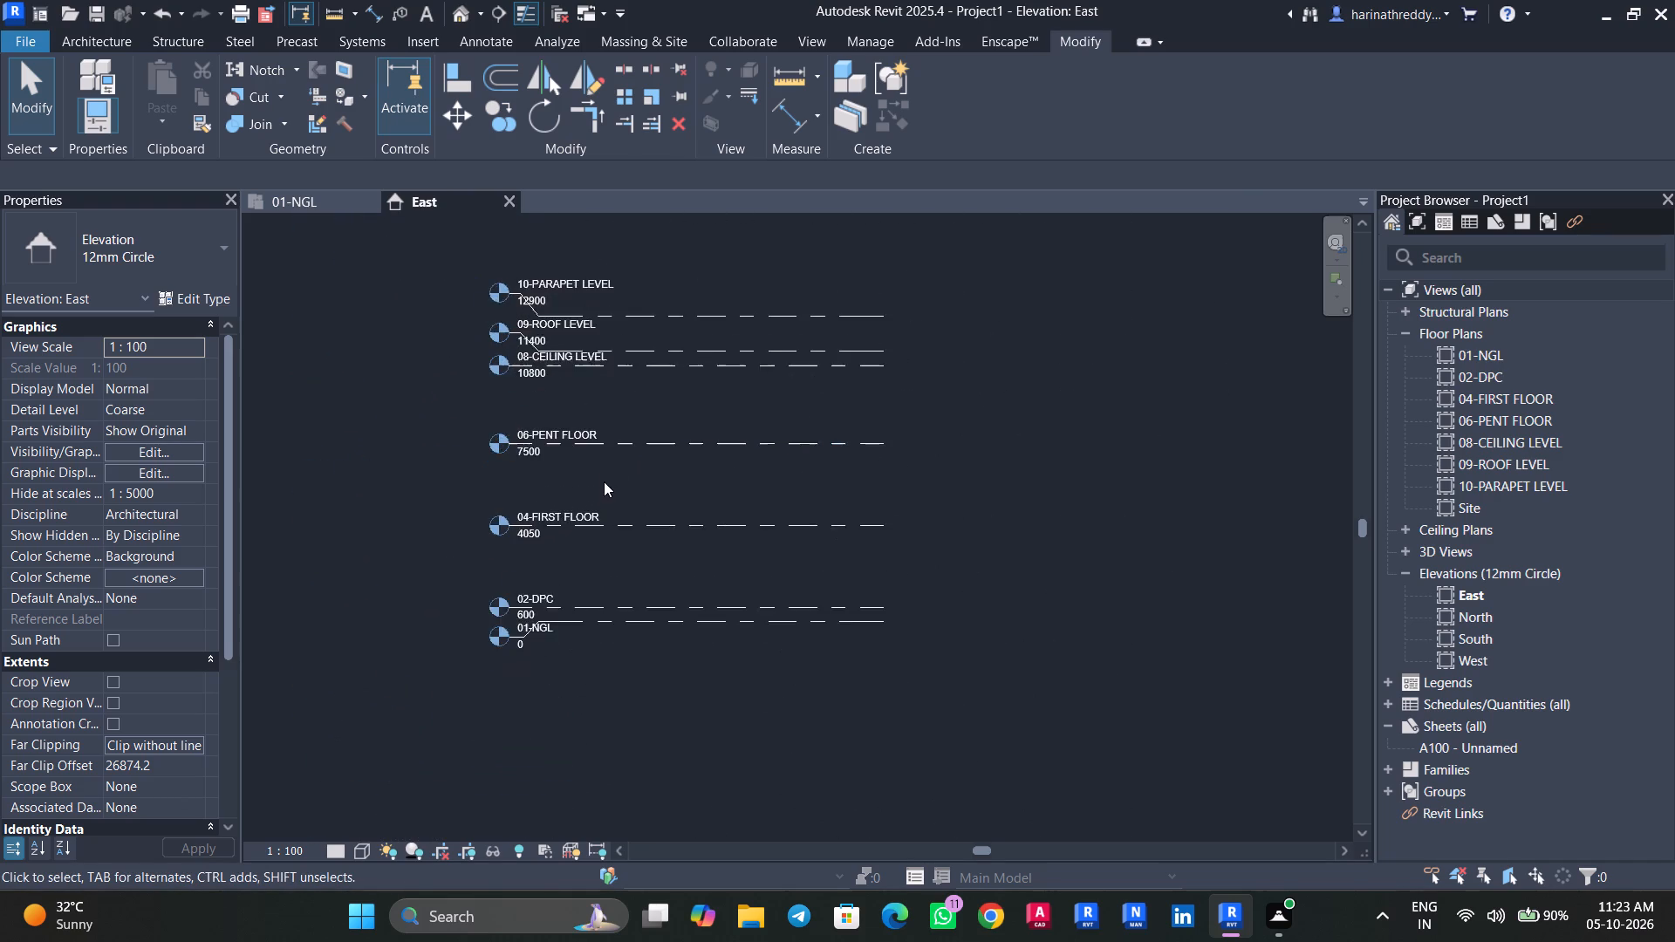
pyautogui.moveTo(604, 481); pyautogui.dragTo(612, 544, button='middle')
pyautogui.click(799, 504)
pyautogui.moveTo(935, 497); pyautogui.dragTo(1117, 497)
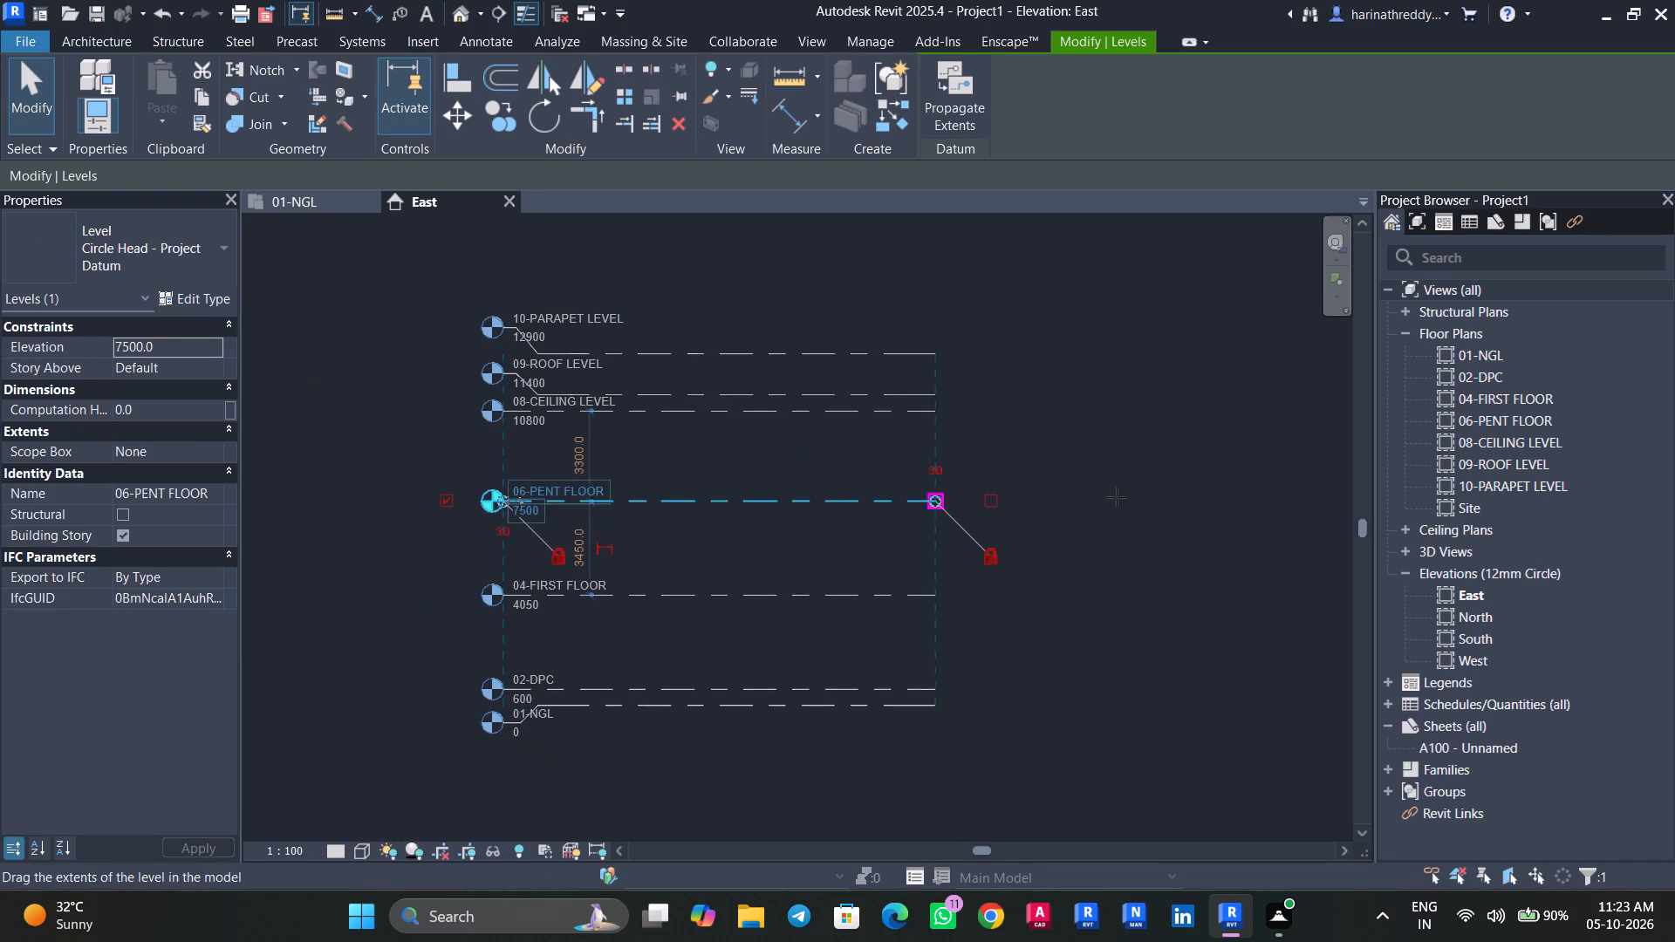
pyautogui.moveTo(1117, 497); pyautogui.dragTo(1185, 501)
pyautogui.press('Escape')
pyautogui.press('Escape')
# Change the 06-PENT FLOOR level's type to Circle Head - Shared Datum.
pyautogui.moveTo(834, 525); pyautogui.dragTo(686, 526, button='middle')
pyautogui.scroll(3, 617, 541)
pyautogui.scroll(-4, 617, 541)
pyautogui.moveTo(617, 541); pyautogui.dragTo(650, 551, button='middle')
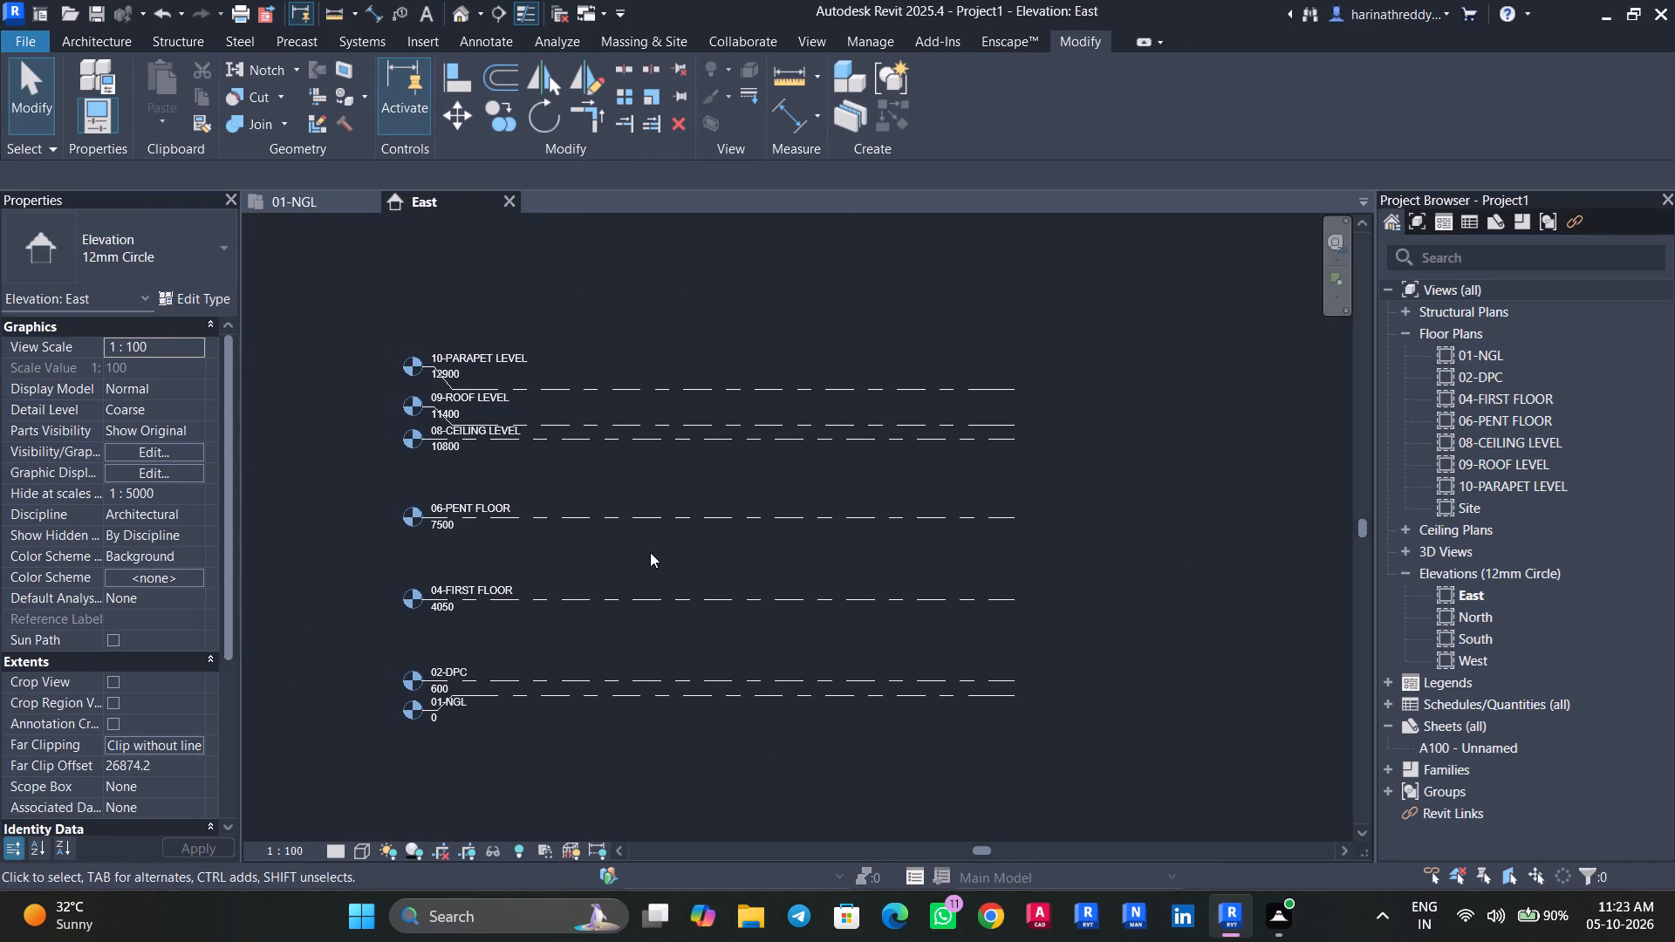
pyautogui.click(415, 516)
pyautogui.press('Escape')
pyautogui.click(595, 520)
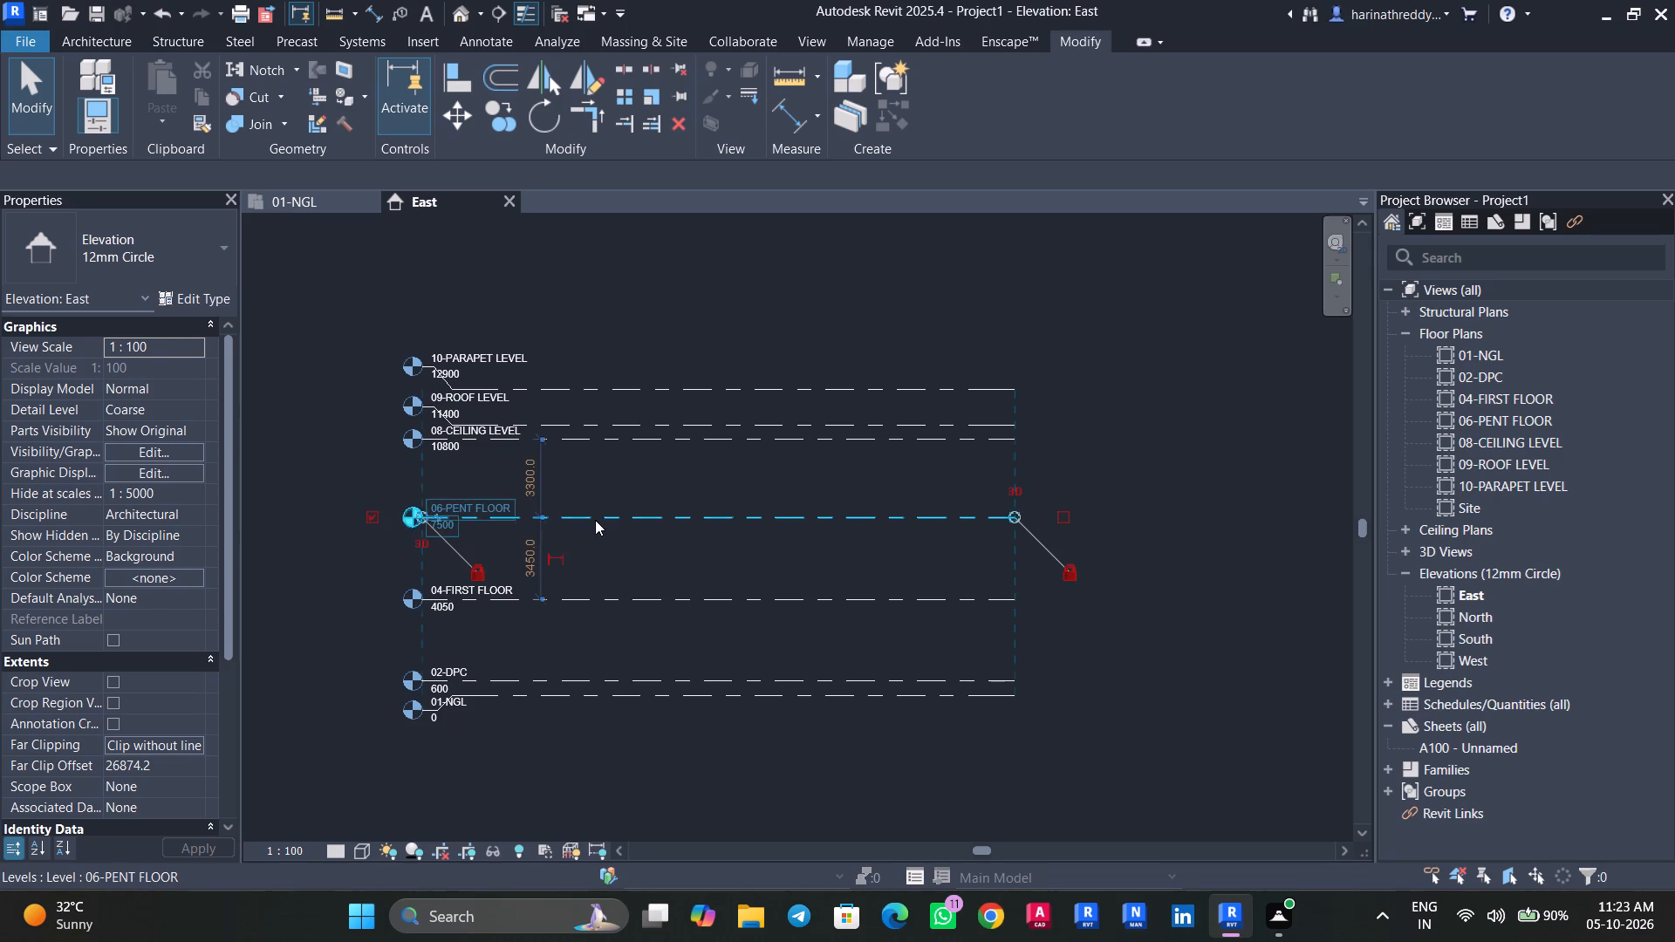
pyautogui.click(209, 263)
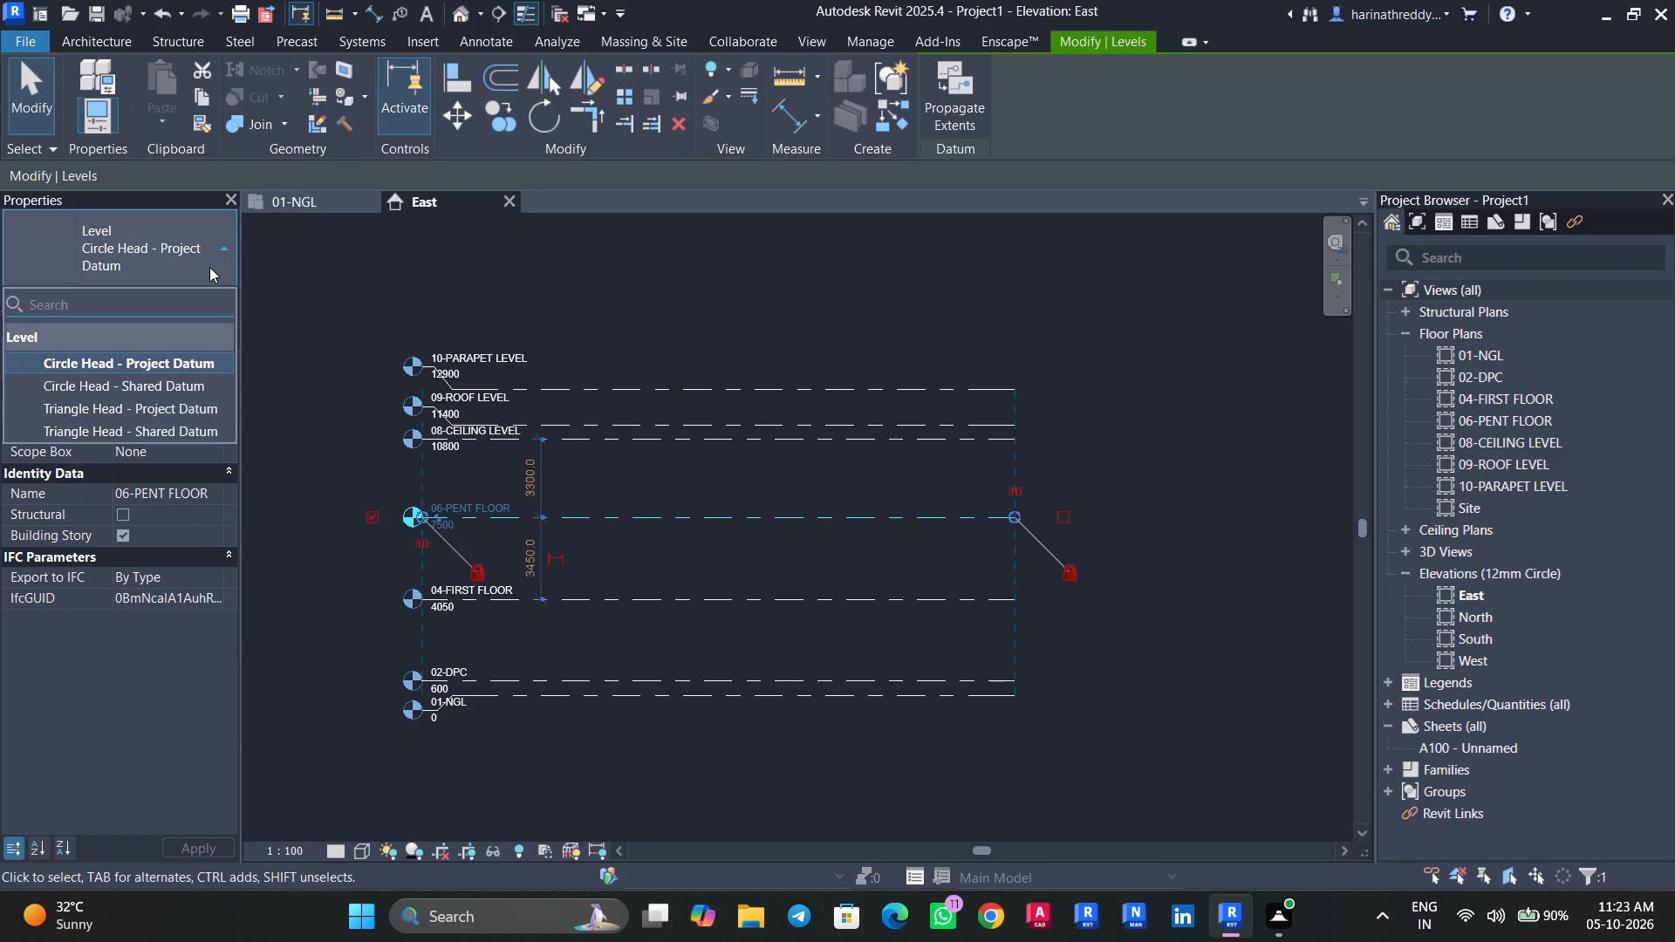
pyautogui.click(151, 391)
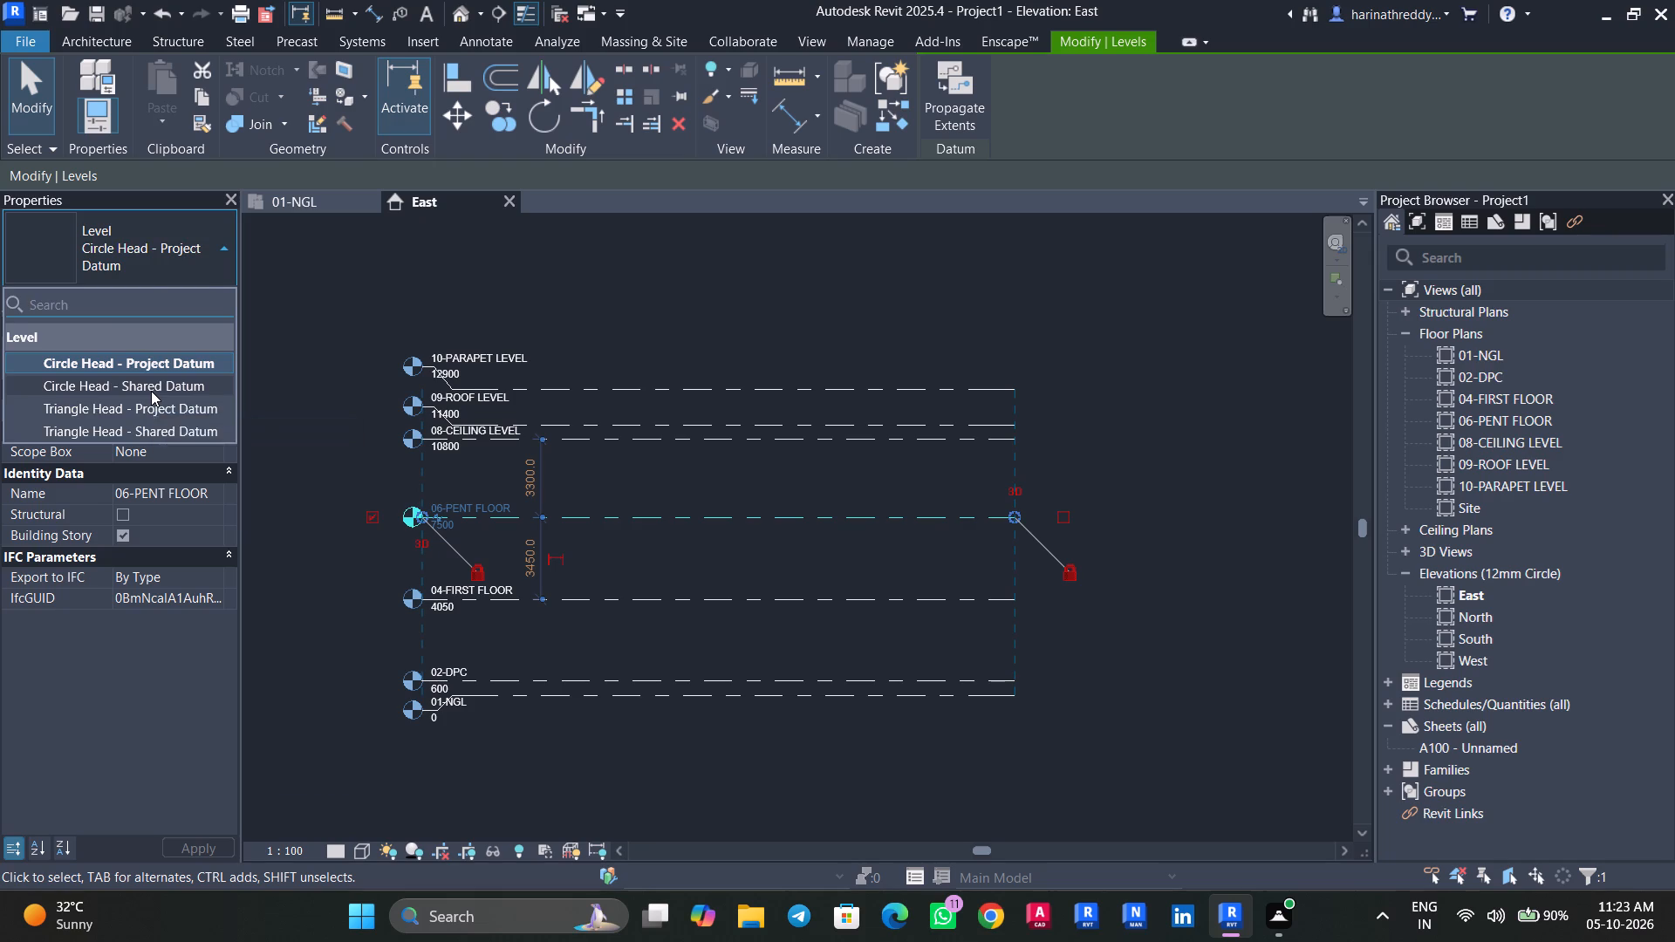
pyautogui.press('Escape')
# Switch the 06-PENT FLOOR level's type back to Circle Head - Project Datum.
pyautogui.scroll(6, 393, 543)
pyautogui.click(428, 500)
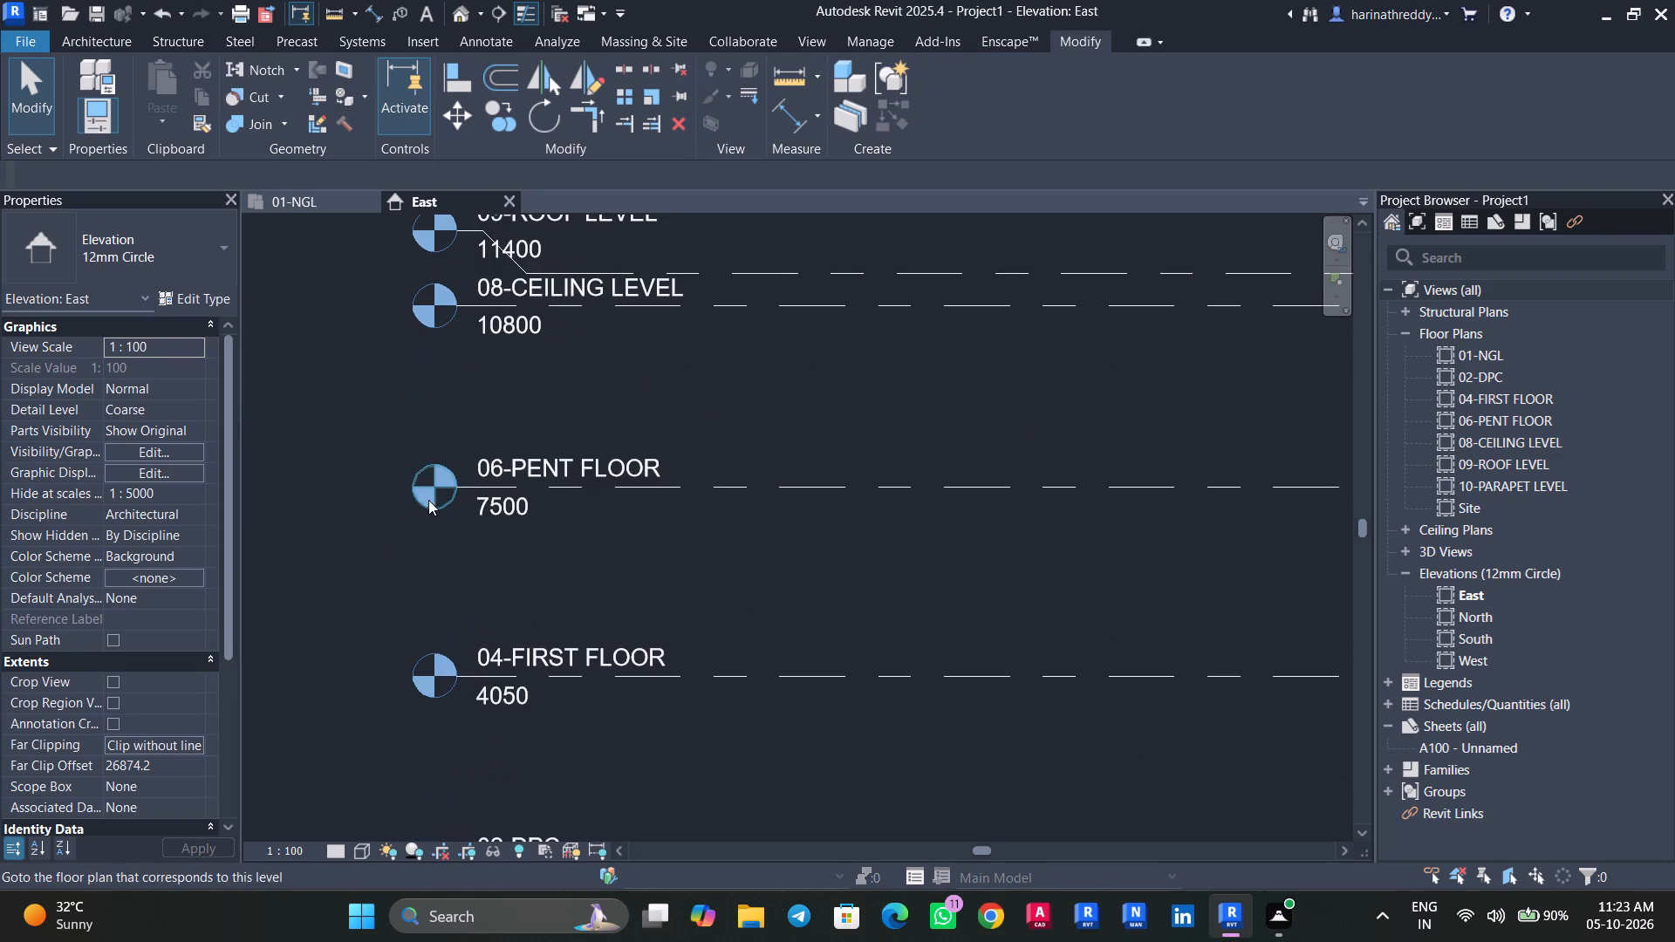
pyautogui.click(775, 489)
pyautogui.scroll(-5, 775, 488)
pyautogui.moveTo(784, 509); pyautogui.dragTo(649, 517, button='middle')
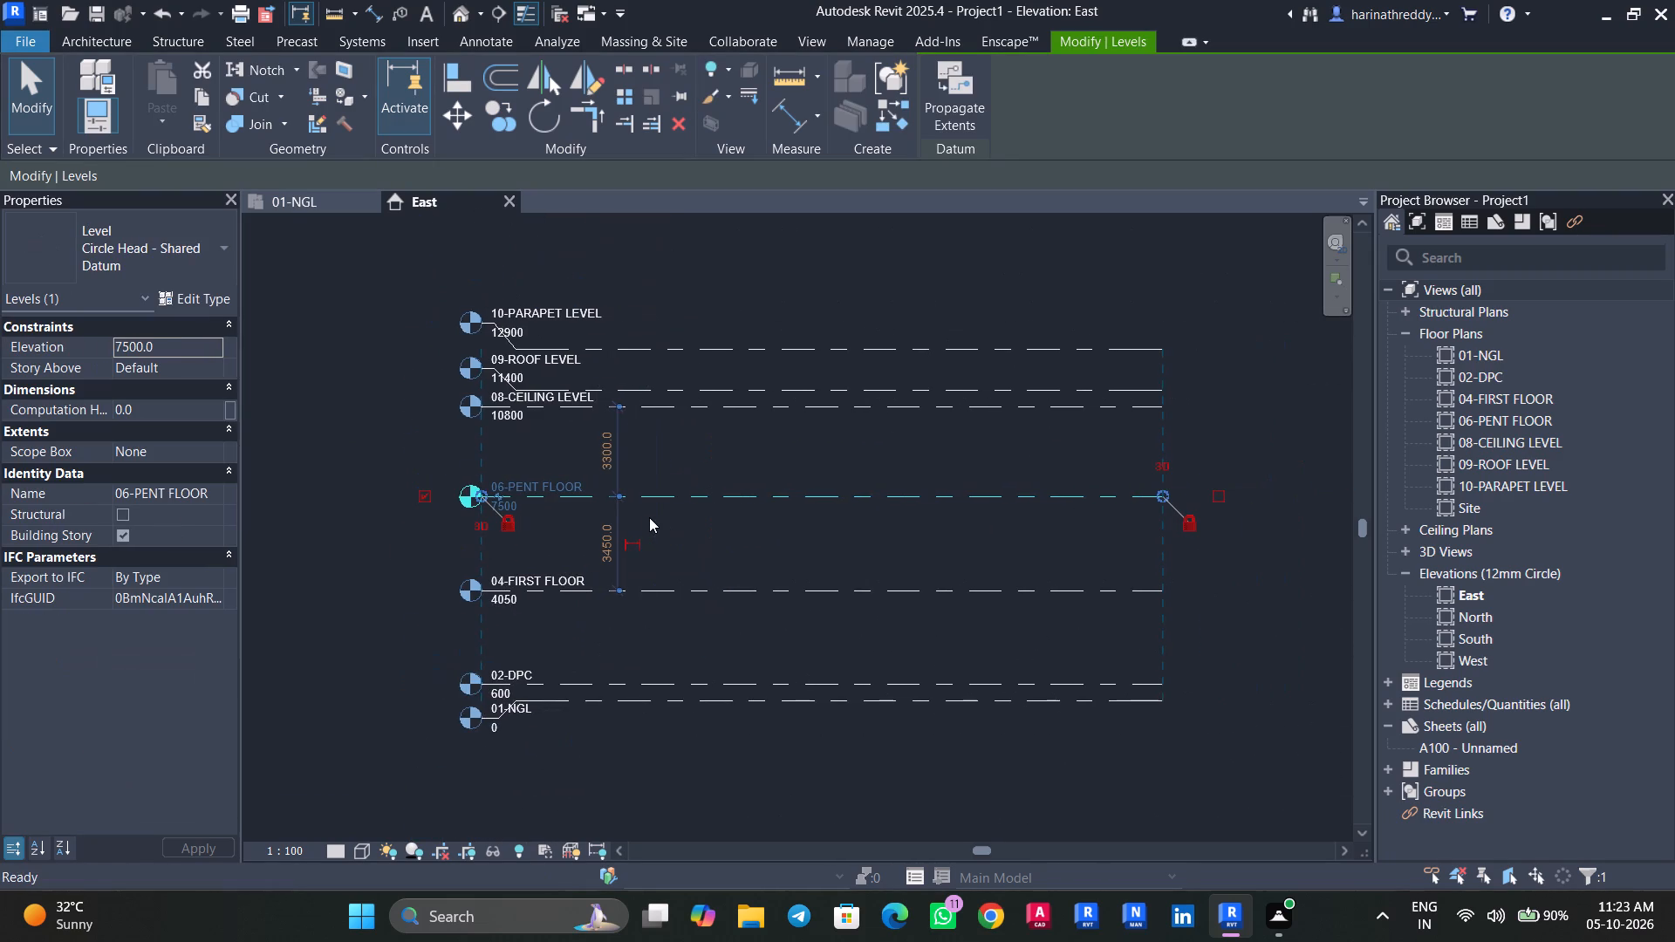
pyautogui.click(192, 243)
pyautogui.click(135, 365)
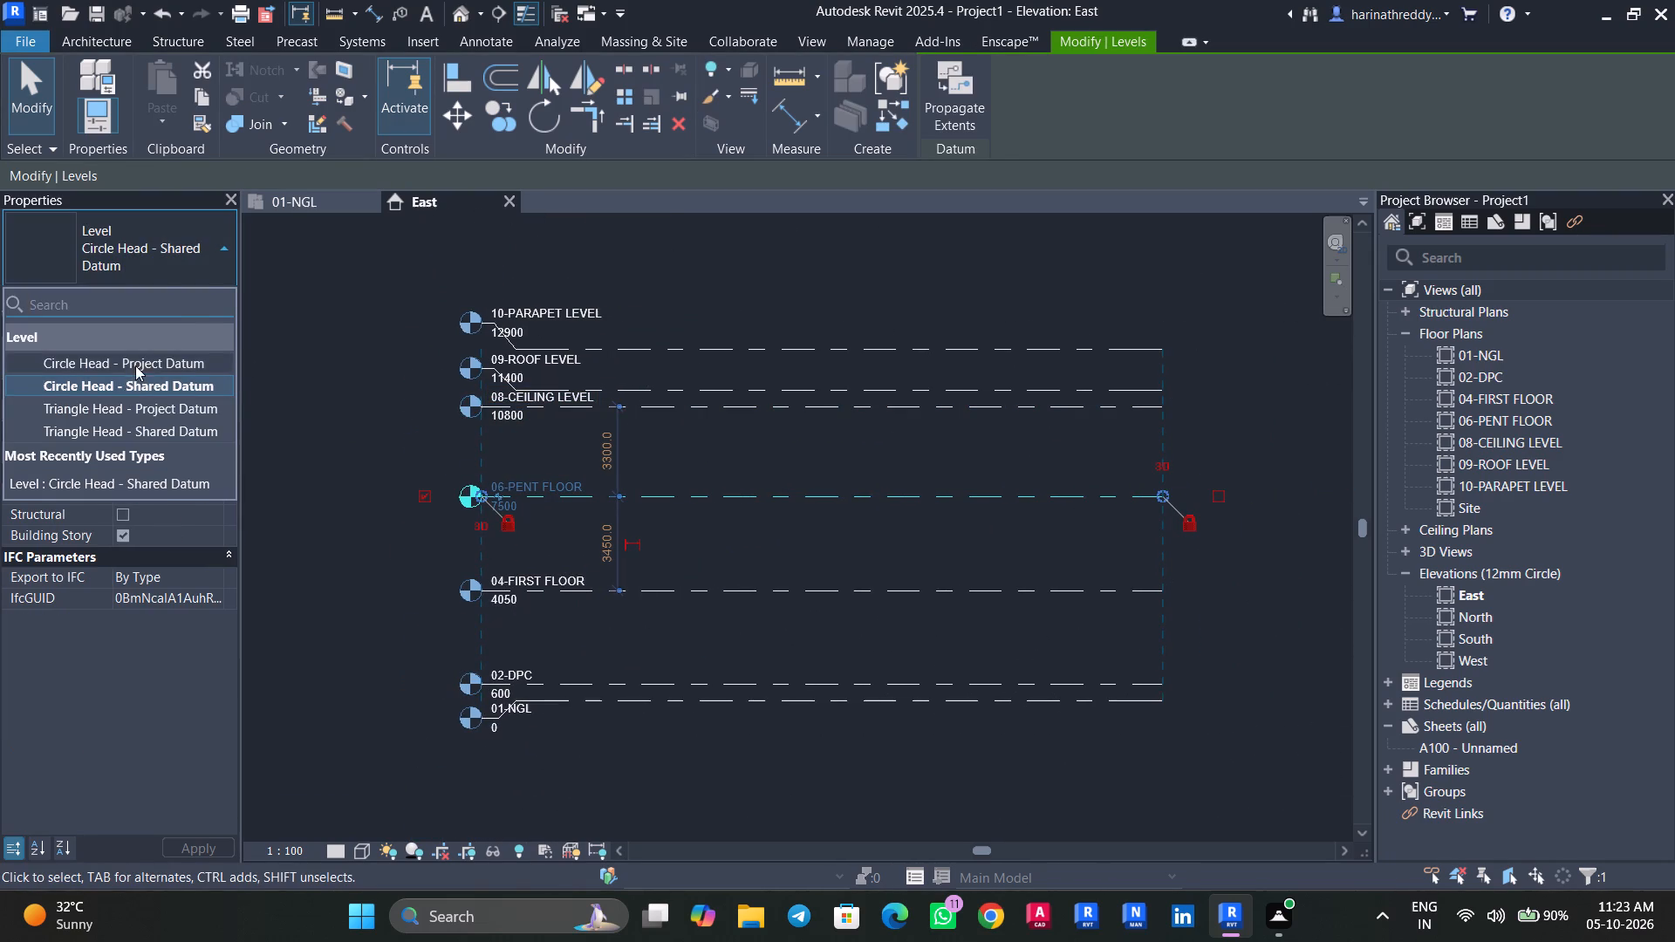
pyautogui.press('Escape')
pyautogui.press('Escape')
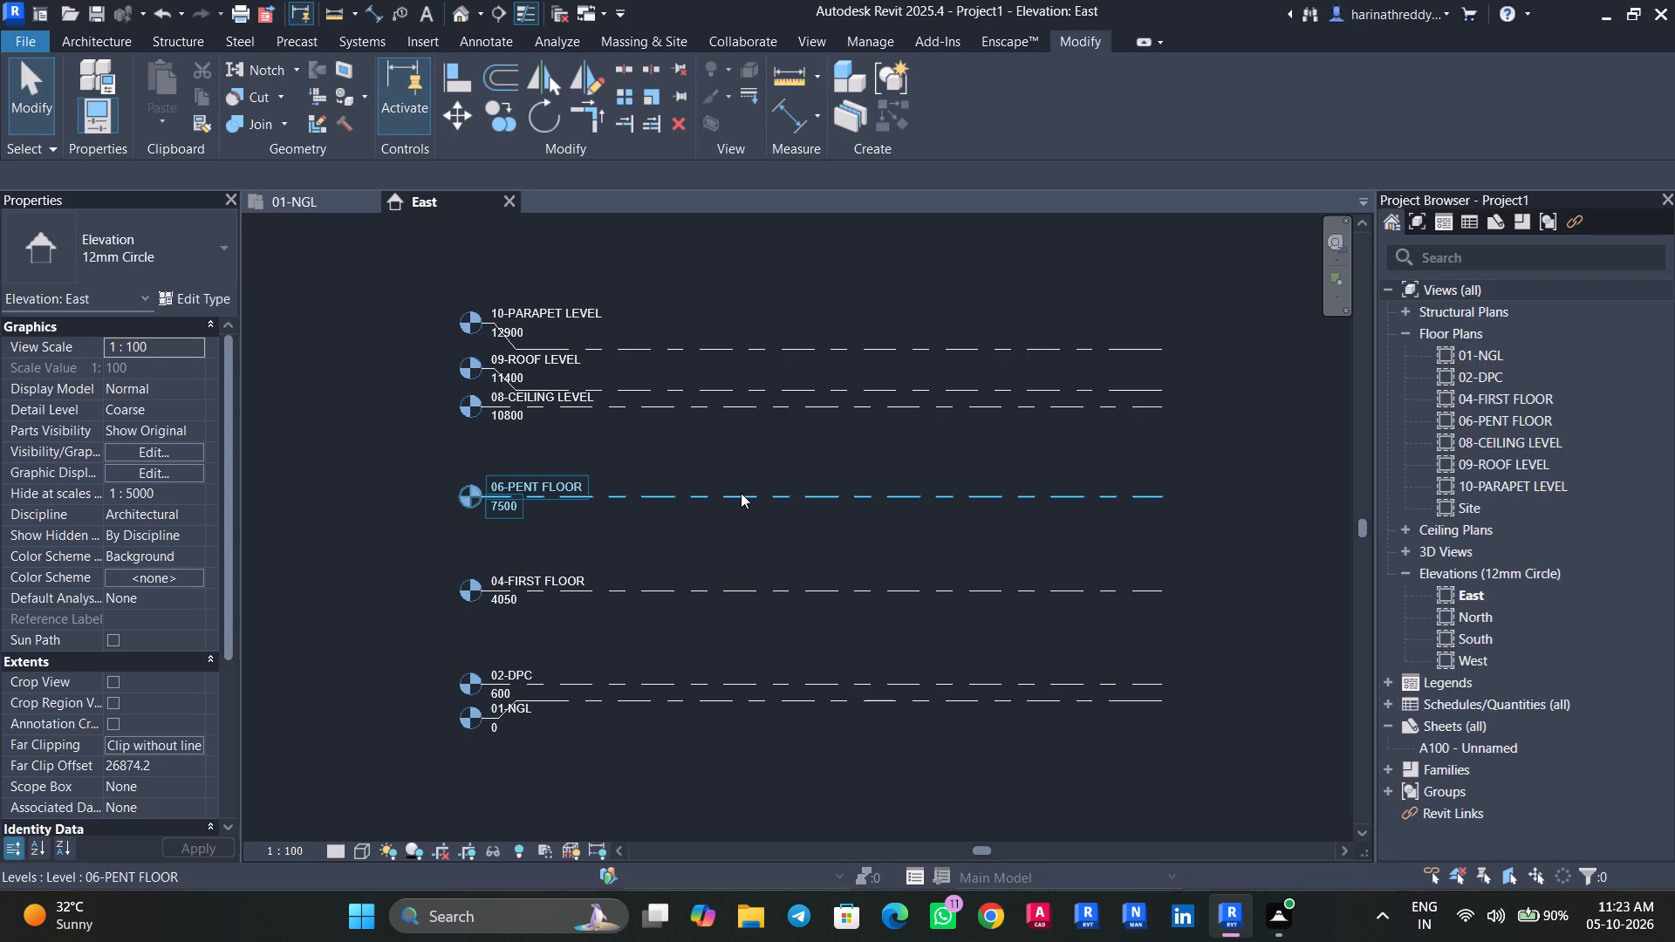
# Place a new level with an offset of 2400 above 02-DPC by picking that level's line.
pyautogui.scroll(4, 572, 616)
pyautogui.moveTo(569, 614); pyautogui.dragTo(552, 603, button='middle')
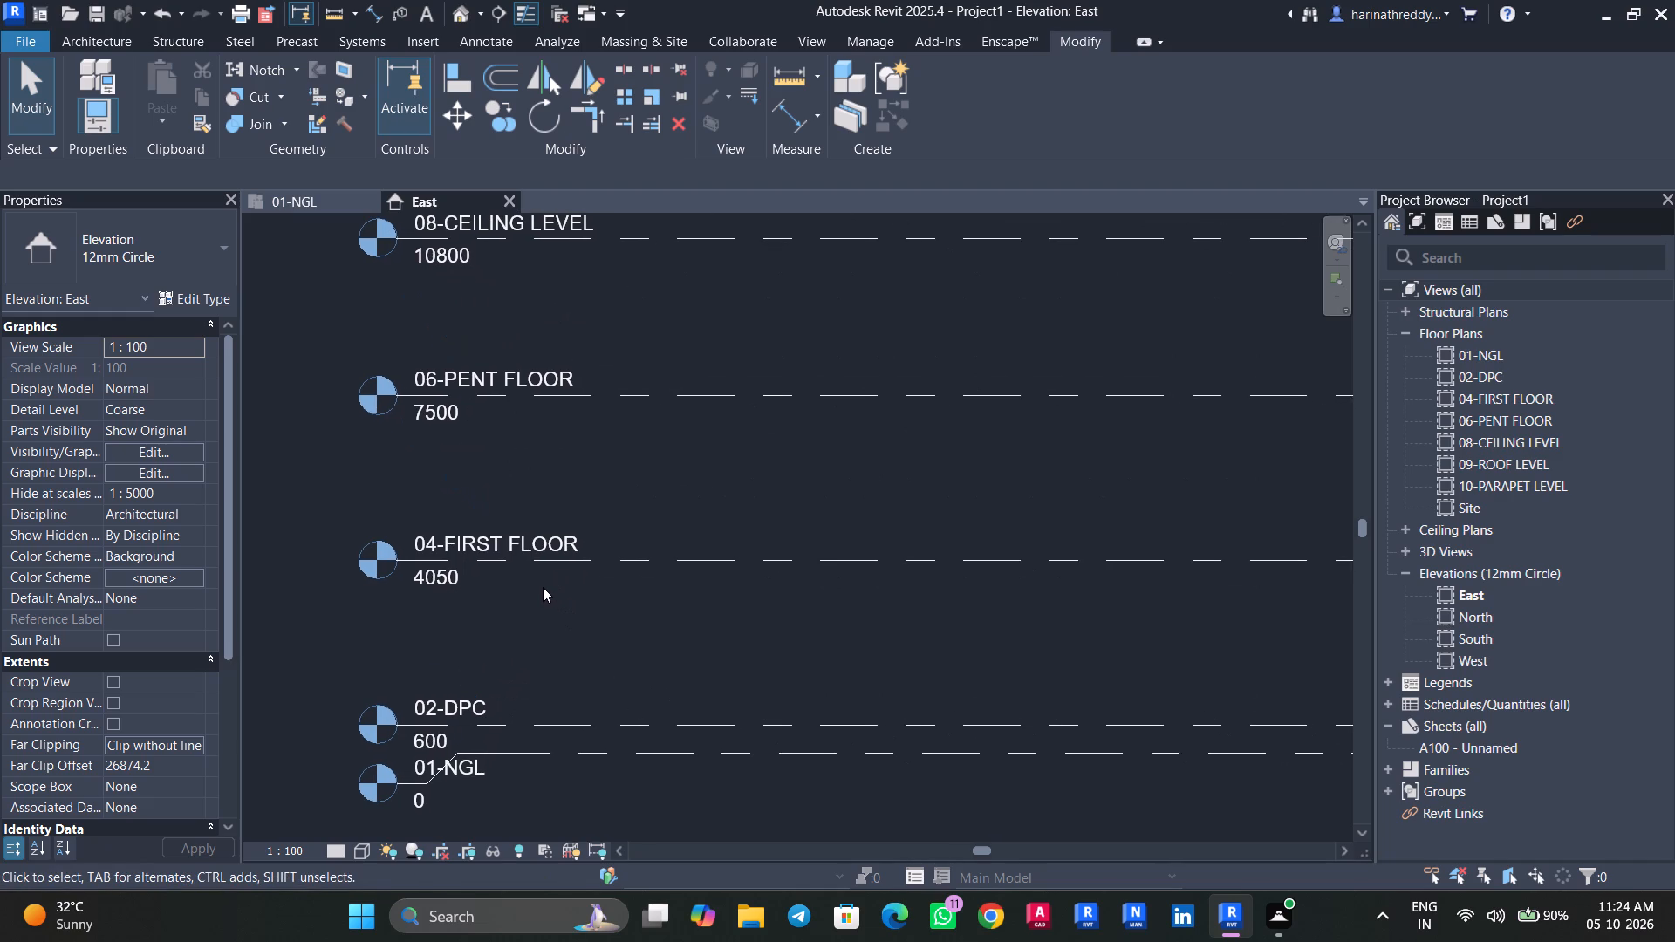
pyautogui.press('l')
pyautogui.write('LL')
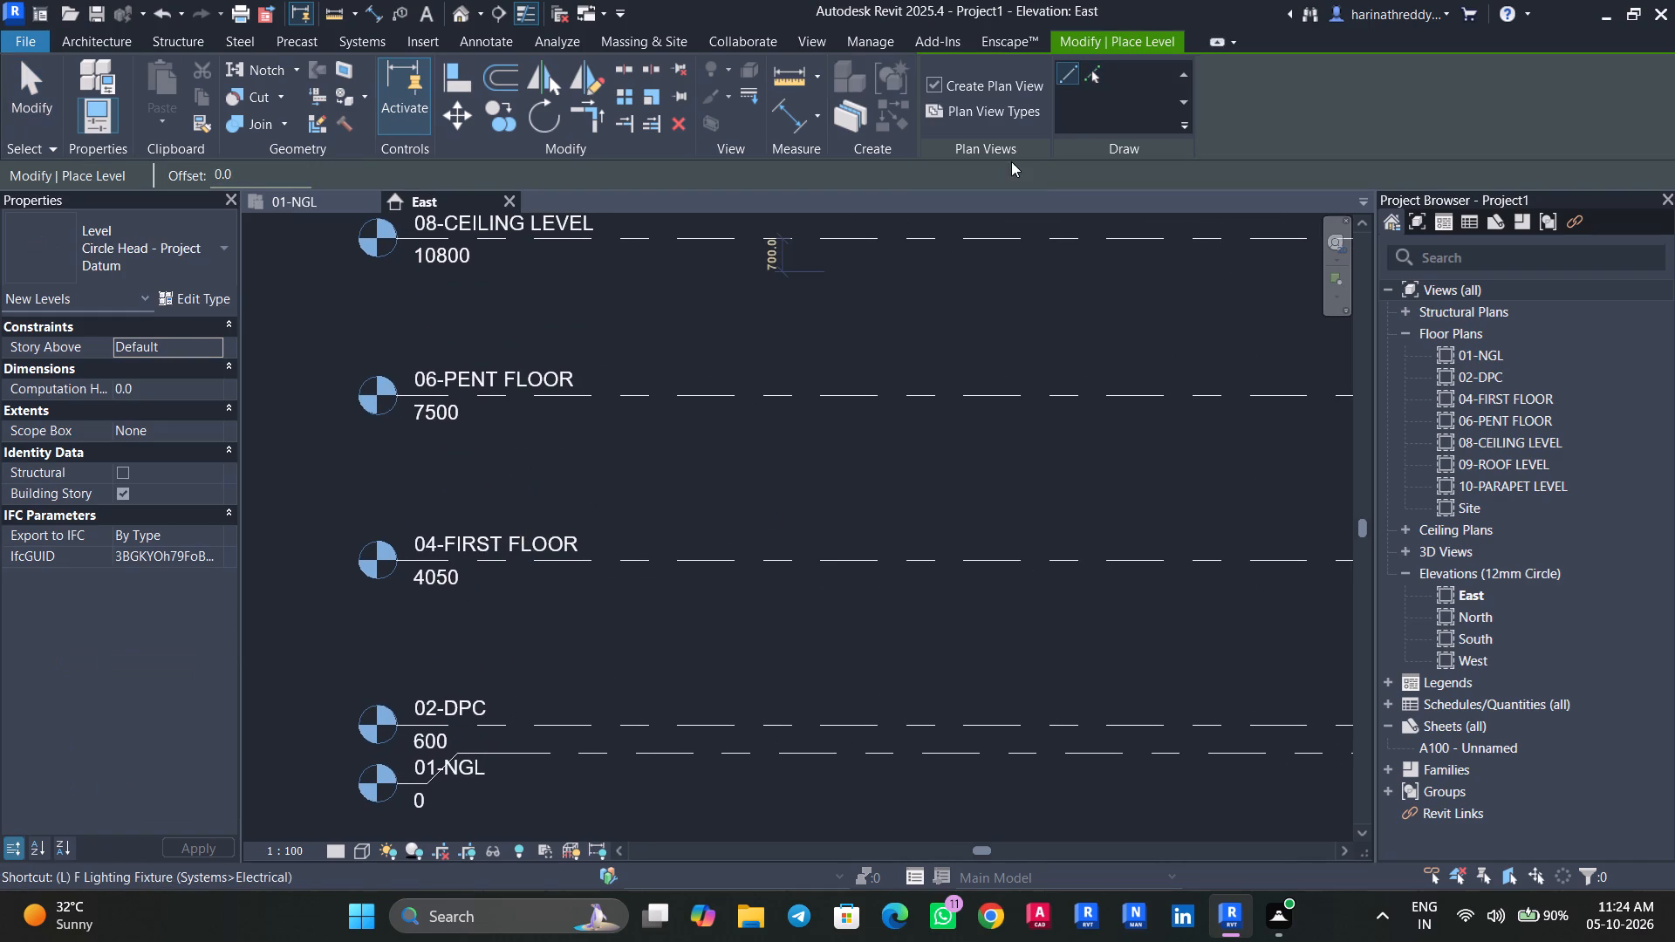
pyautogui.click(1092, 79)
pyautogui.moveTo(632, 611); pyautogui.dragTo(601, 572, button='middle')
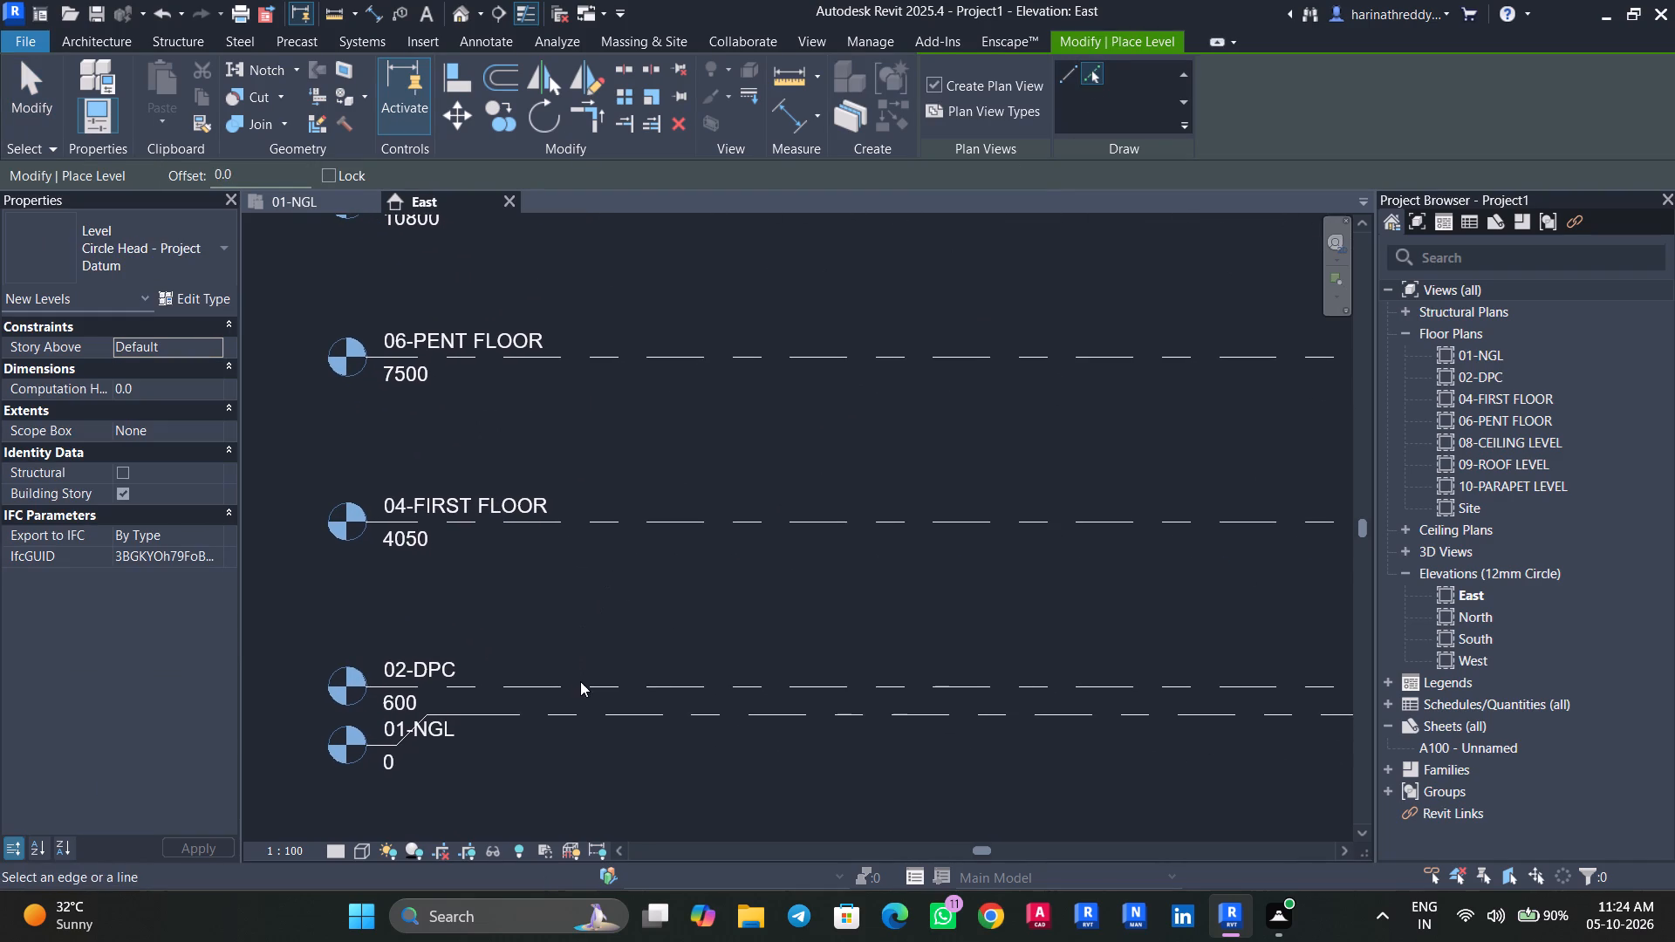
pyautogui.moveTo(276, 180); pyautogui.dragTo(195, 178)
pyautogui.write('2.4')
pyautogui.press('Return')
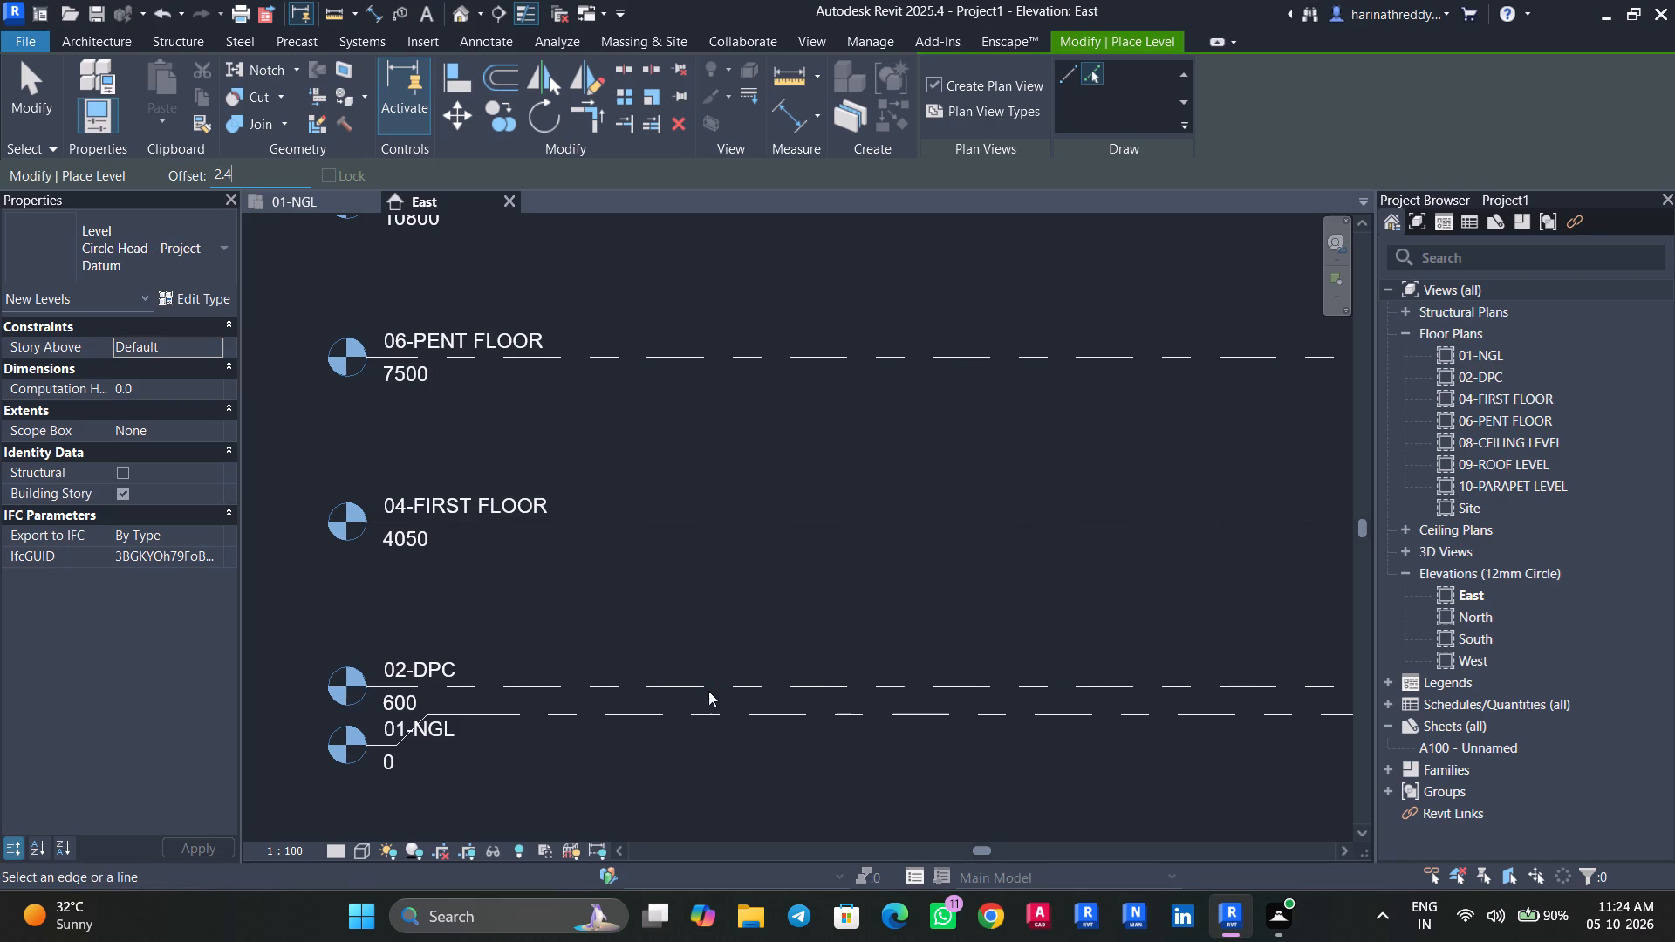
pyautogui.click(270, 187)
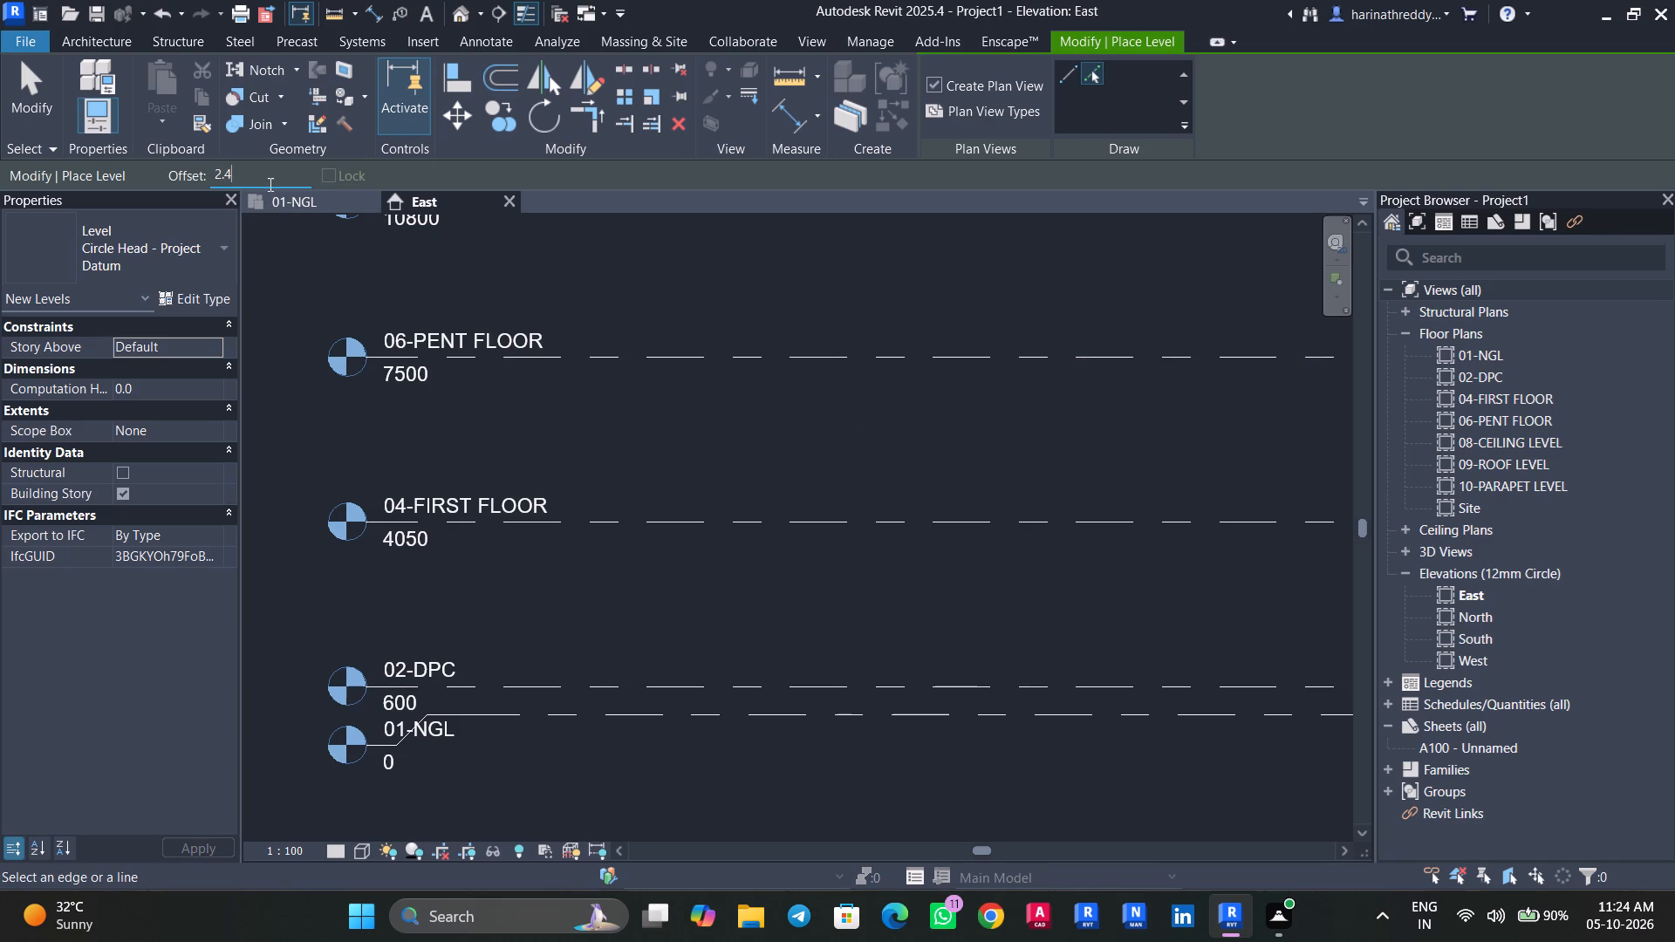
pyautogui.click(269, 184)
pyautogui.moveTo(269, 184); pyautogui.dragTo(132, 178)
pyautogui.press('2')
pyautogui.write('400')
pyautogui.press('Return')
pyautogui.moveTo(869, 684); pyautogui.dragTo(826, 652, button='middle')
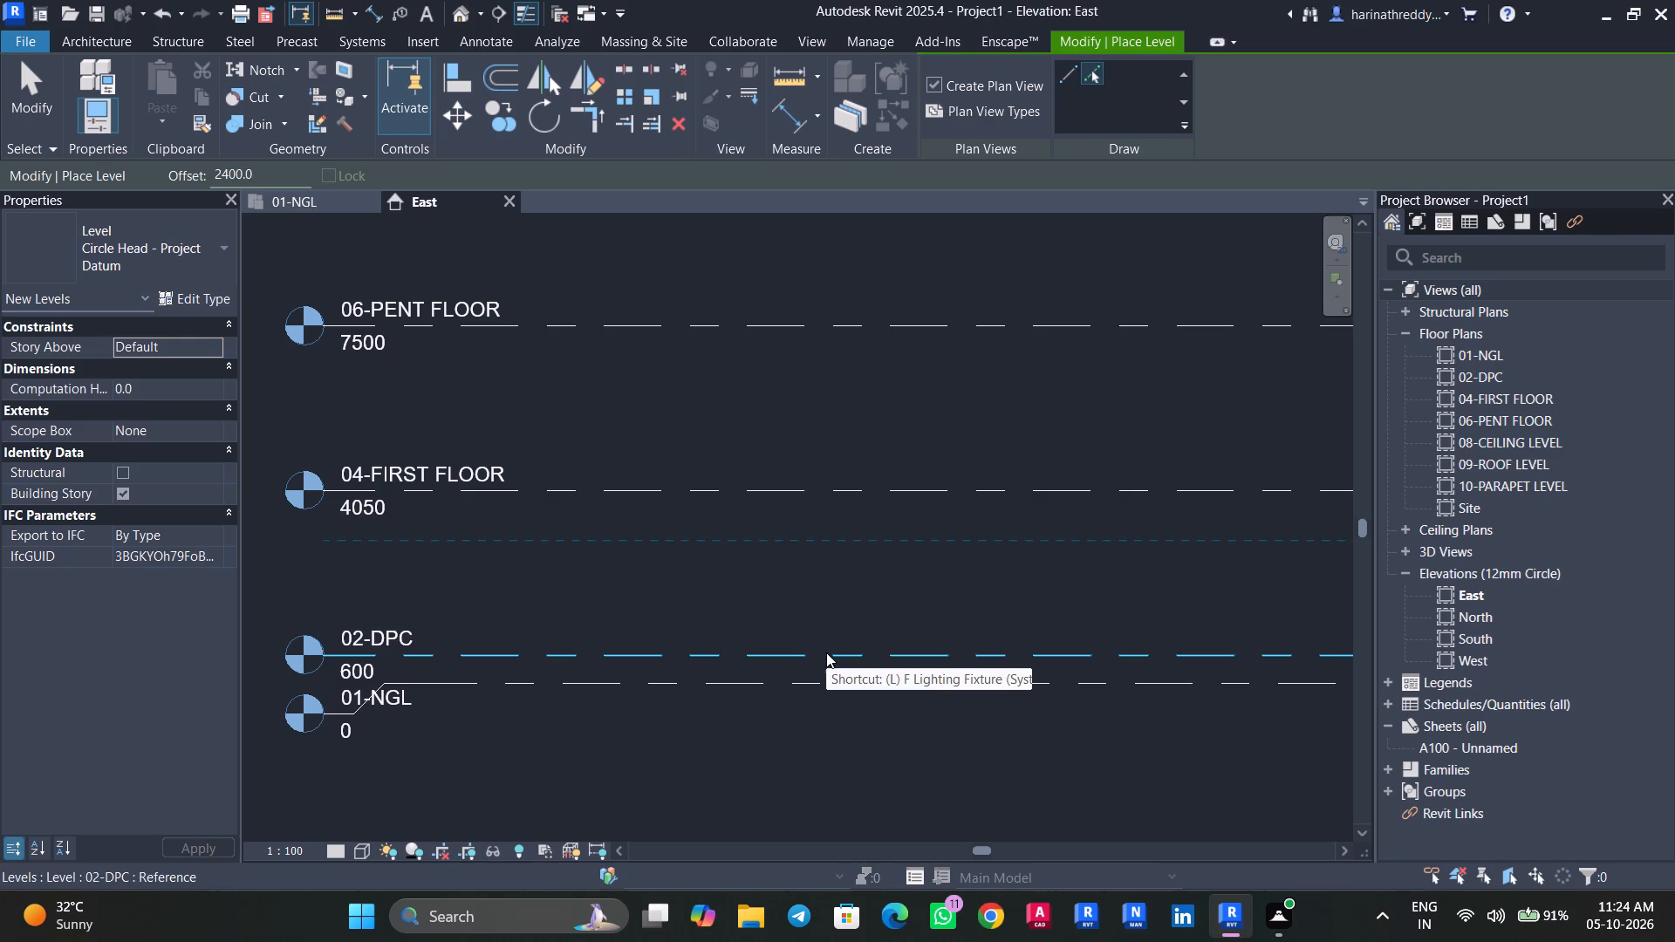
pyautogui.click(826, 652)
pyautogui.press('Escape')
pyautogui.press('Escape')
# Rename the new level between 02-DPC and 04-FIRST FLOOR as 03-LINTEL-1.
pyautogui.scroll(4, 332, 523)
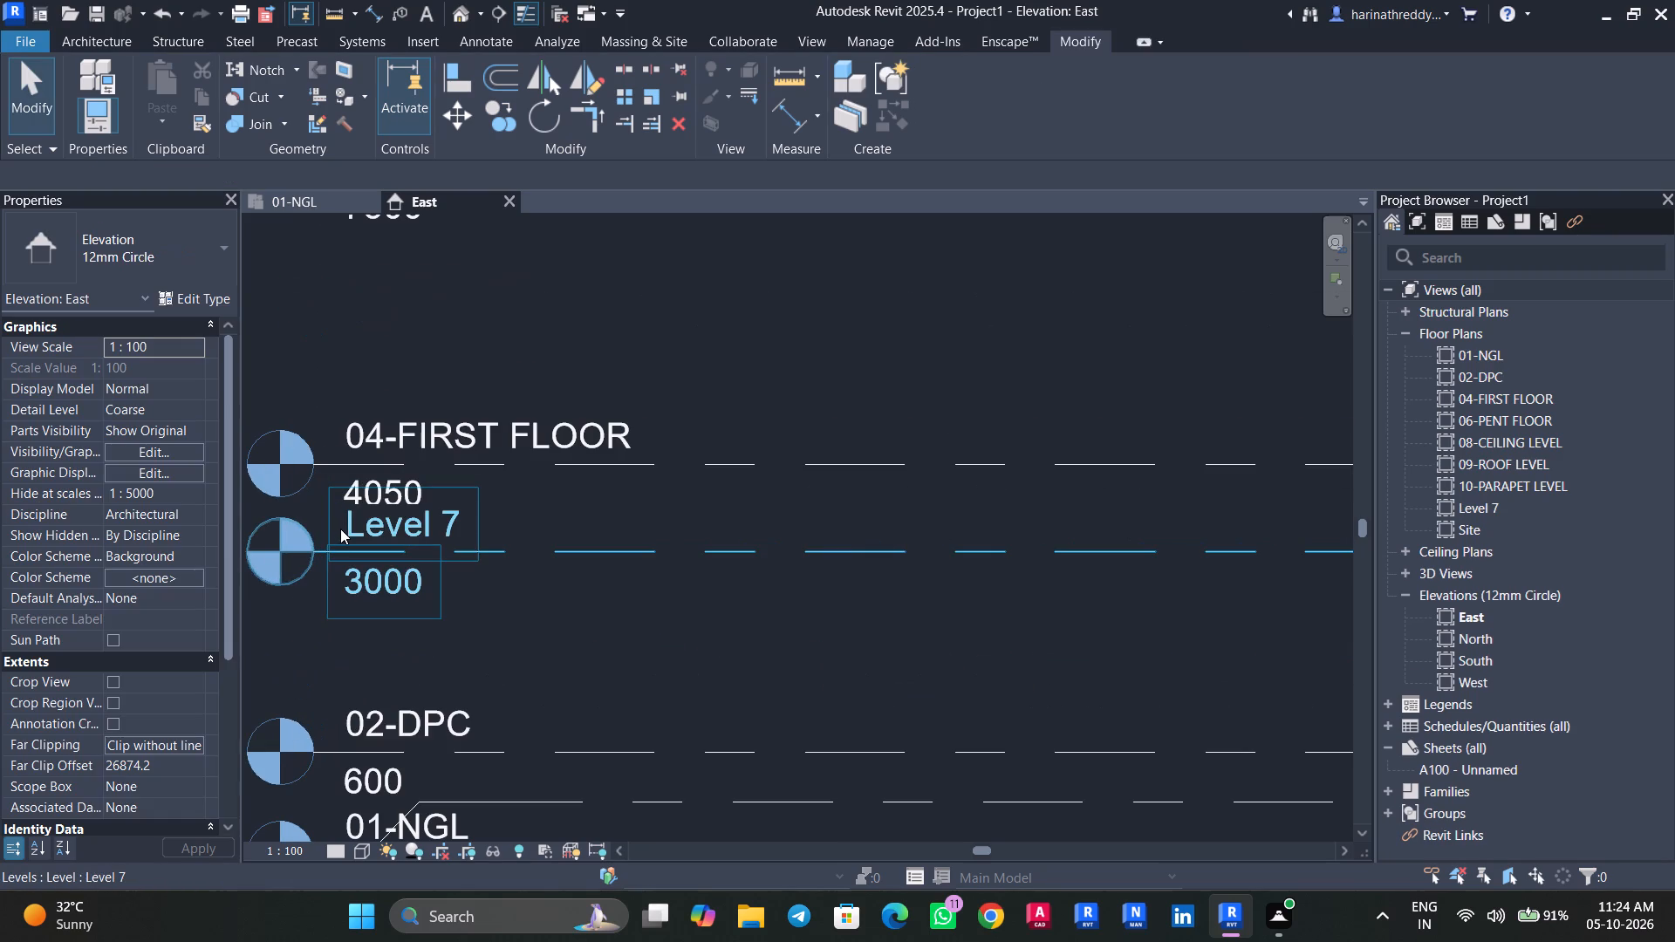
pyautogui.click(379, 539)
pyautogui.click(383, 534)
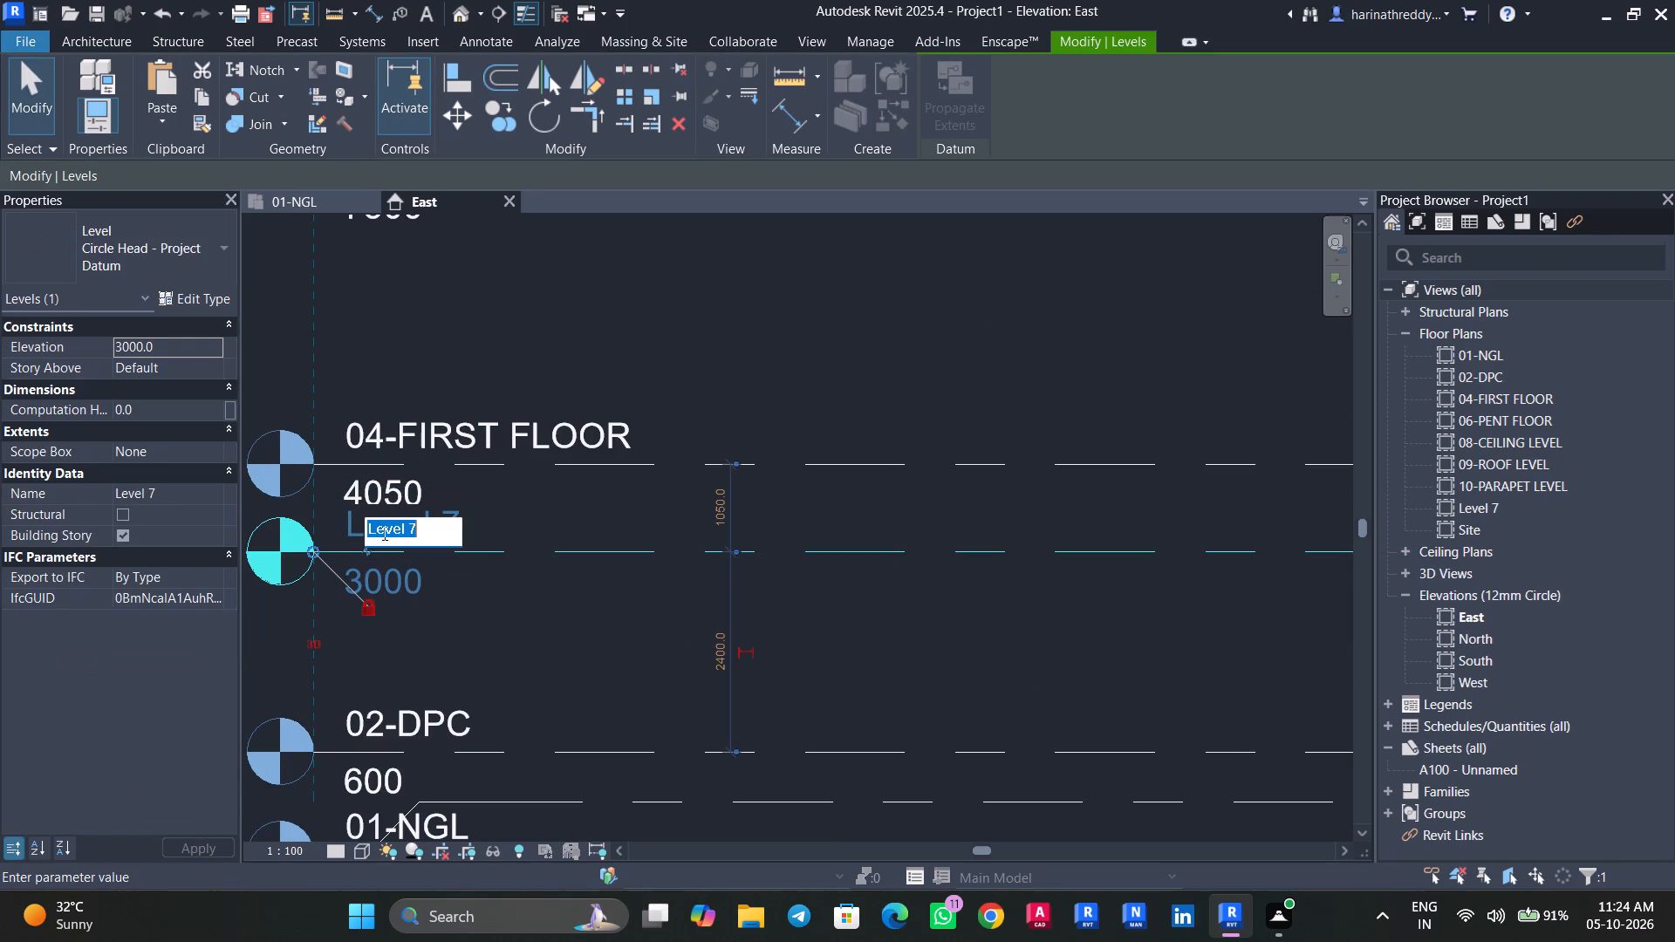
pyautogui.write('03-LINTEL')
pyautogui.press('space')
pyautogui.press('BackSpace')
pyautogui.write('-1')
pyautogui.click(611, 656)
pyautogui.press('Escape')
pyautogui.press('Escape')
# Add an elbow to the 04-FIRST FLOOR line and raise its head clear of the 03-LINTEL-1 label.
pyautogui.scroll(-4, 633, 593)
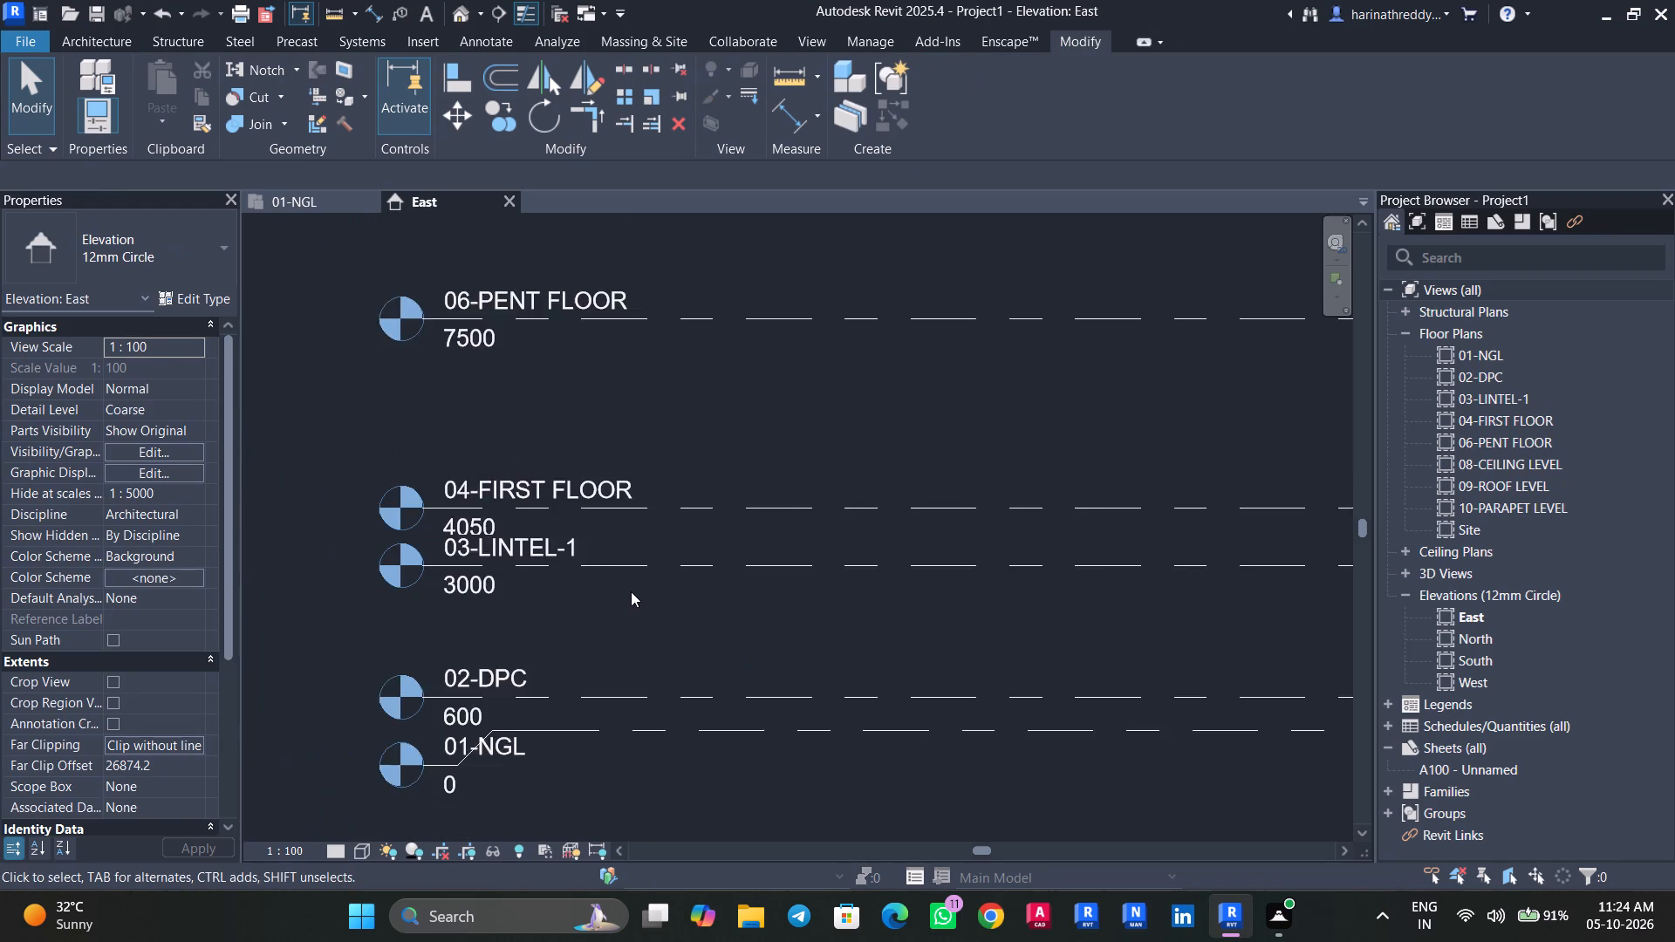
pyautogui.click(626, 525)
pyautogui.click(479, 517)
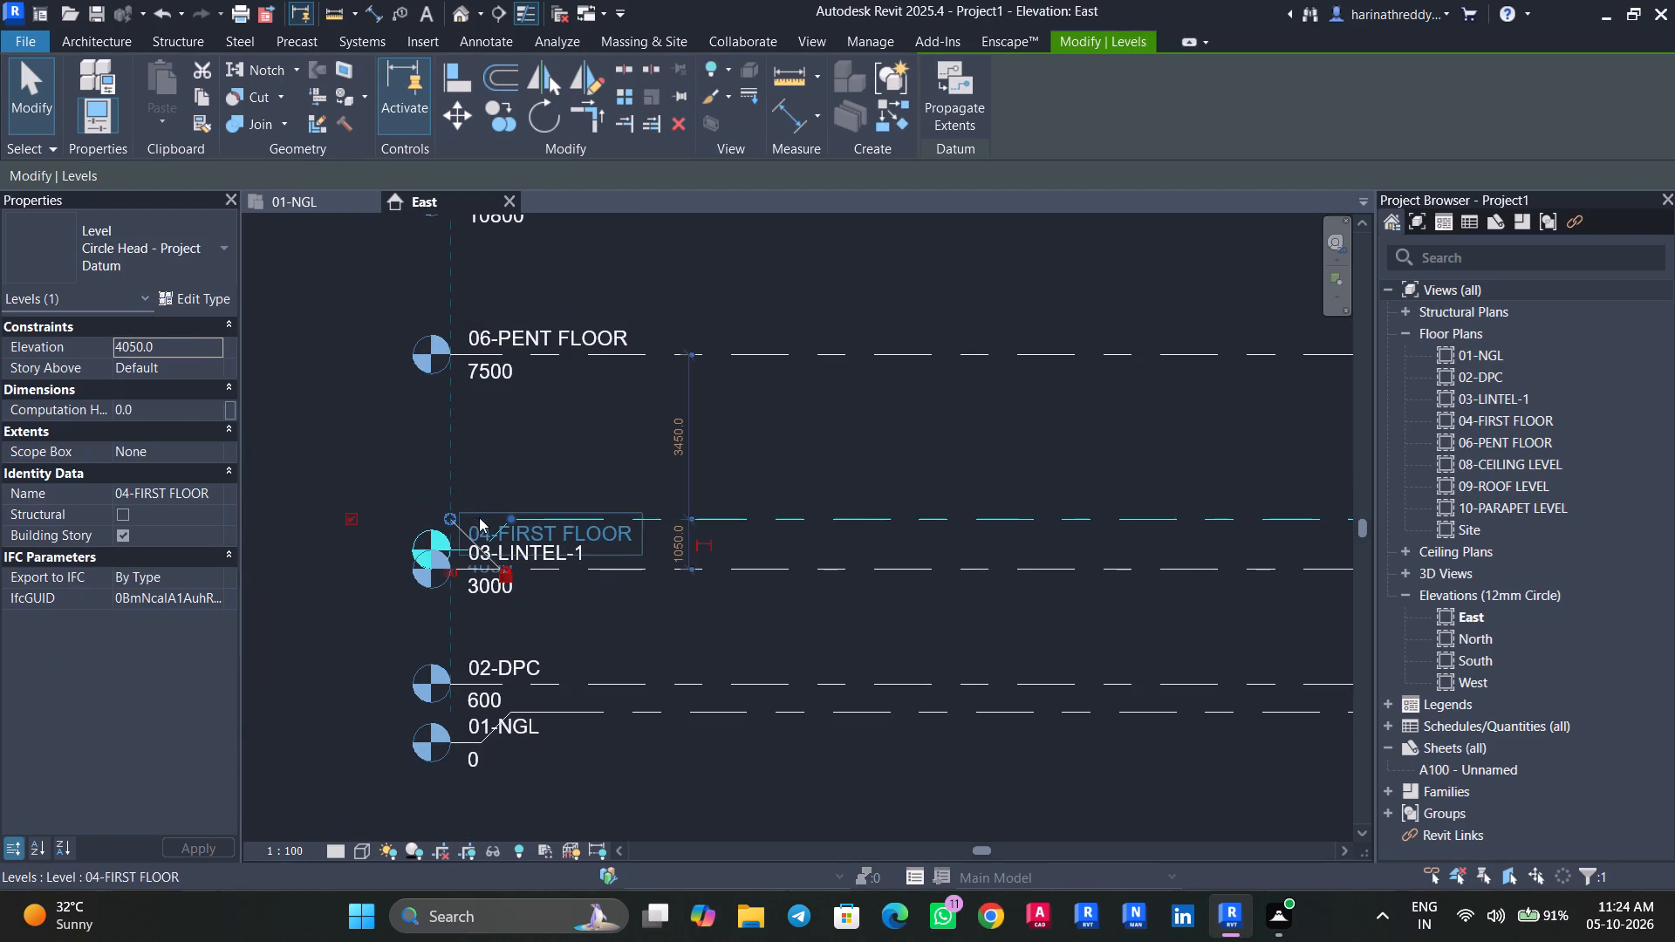
pyautogui.moveTo(480, 546); pyautogui.dragTo(476, 483)
pyautogui.press('Escape')
pyautogui.press('Escape')
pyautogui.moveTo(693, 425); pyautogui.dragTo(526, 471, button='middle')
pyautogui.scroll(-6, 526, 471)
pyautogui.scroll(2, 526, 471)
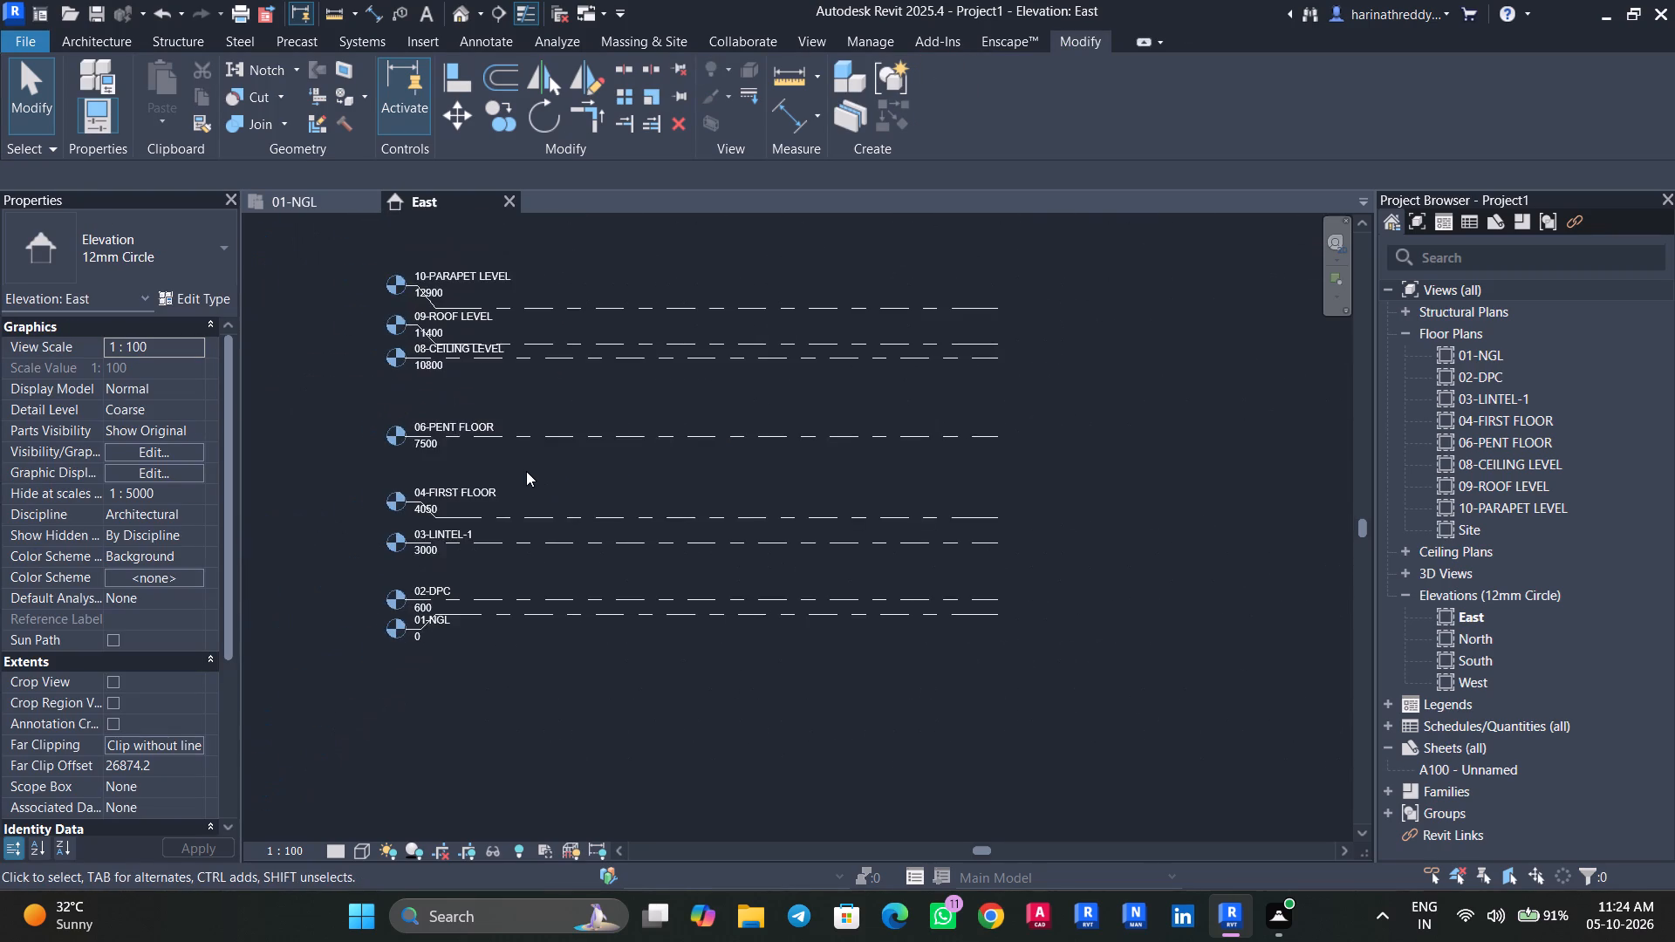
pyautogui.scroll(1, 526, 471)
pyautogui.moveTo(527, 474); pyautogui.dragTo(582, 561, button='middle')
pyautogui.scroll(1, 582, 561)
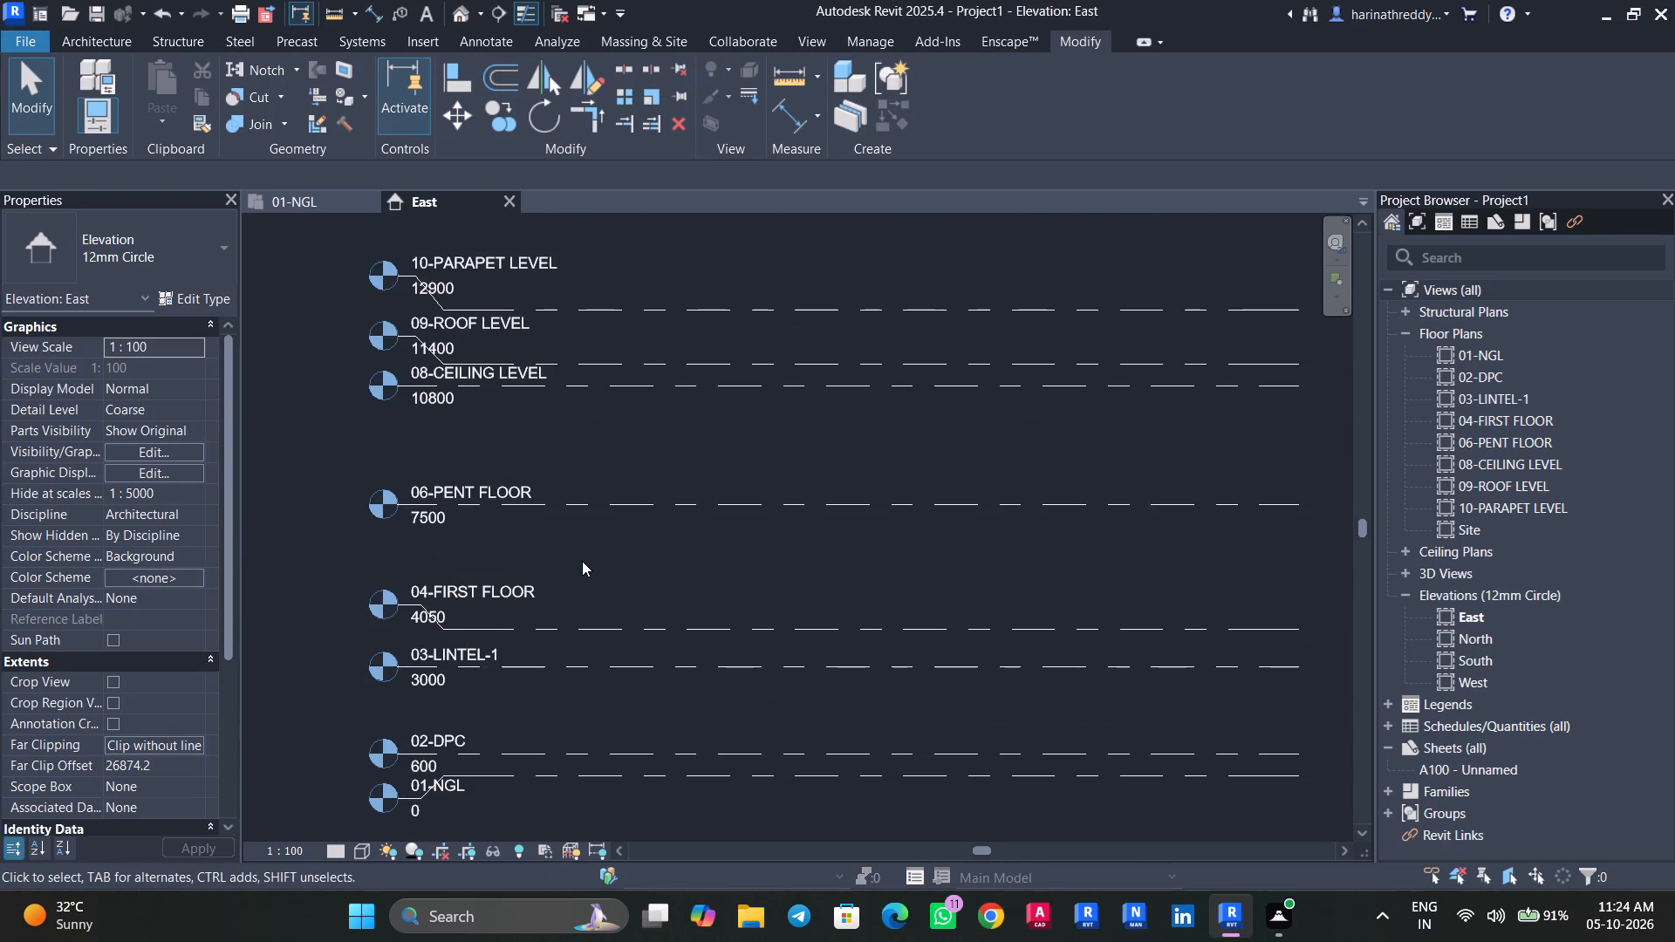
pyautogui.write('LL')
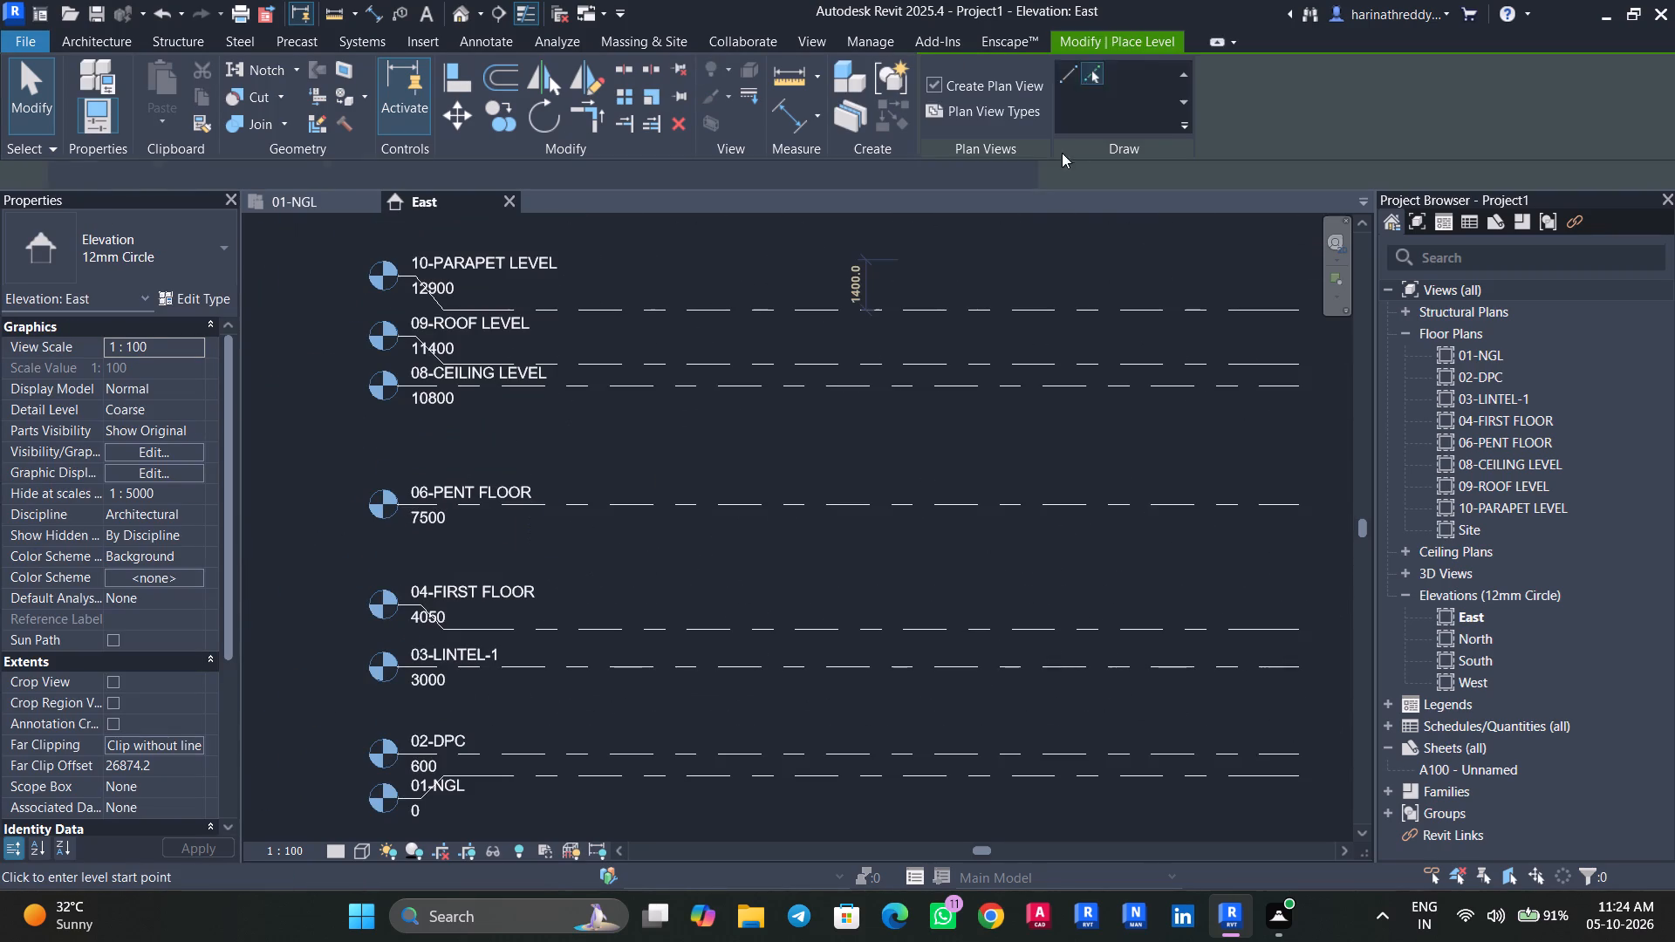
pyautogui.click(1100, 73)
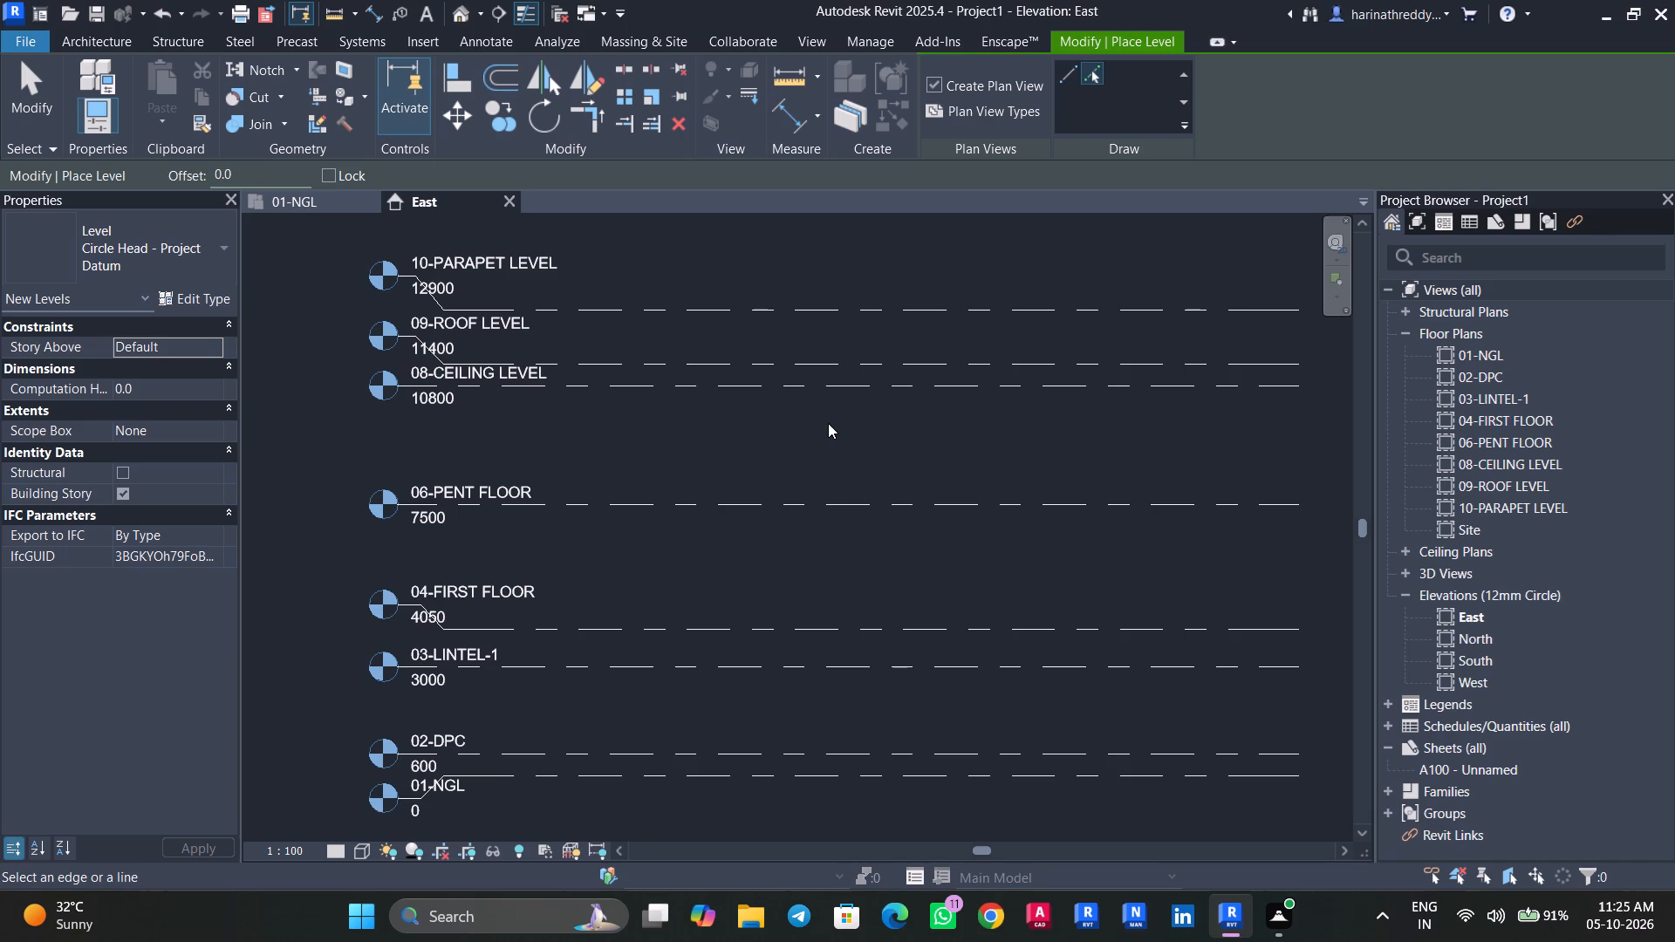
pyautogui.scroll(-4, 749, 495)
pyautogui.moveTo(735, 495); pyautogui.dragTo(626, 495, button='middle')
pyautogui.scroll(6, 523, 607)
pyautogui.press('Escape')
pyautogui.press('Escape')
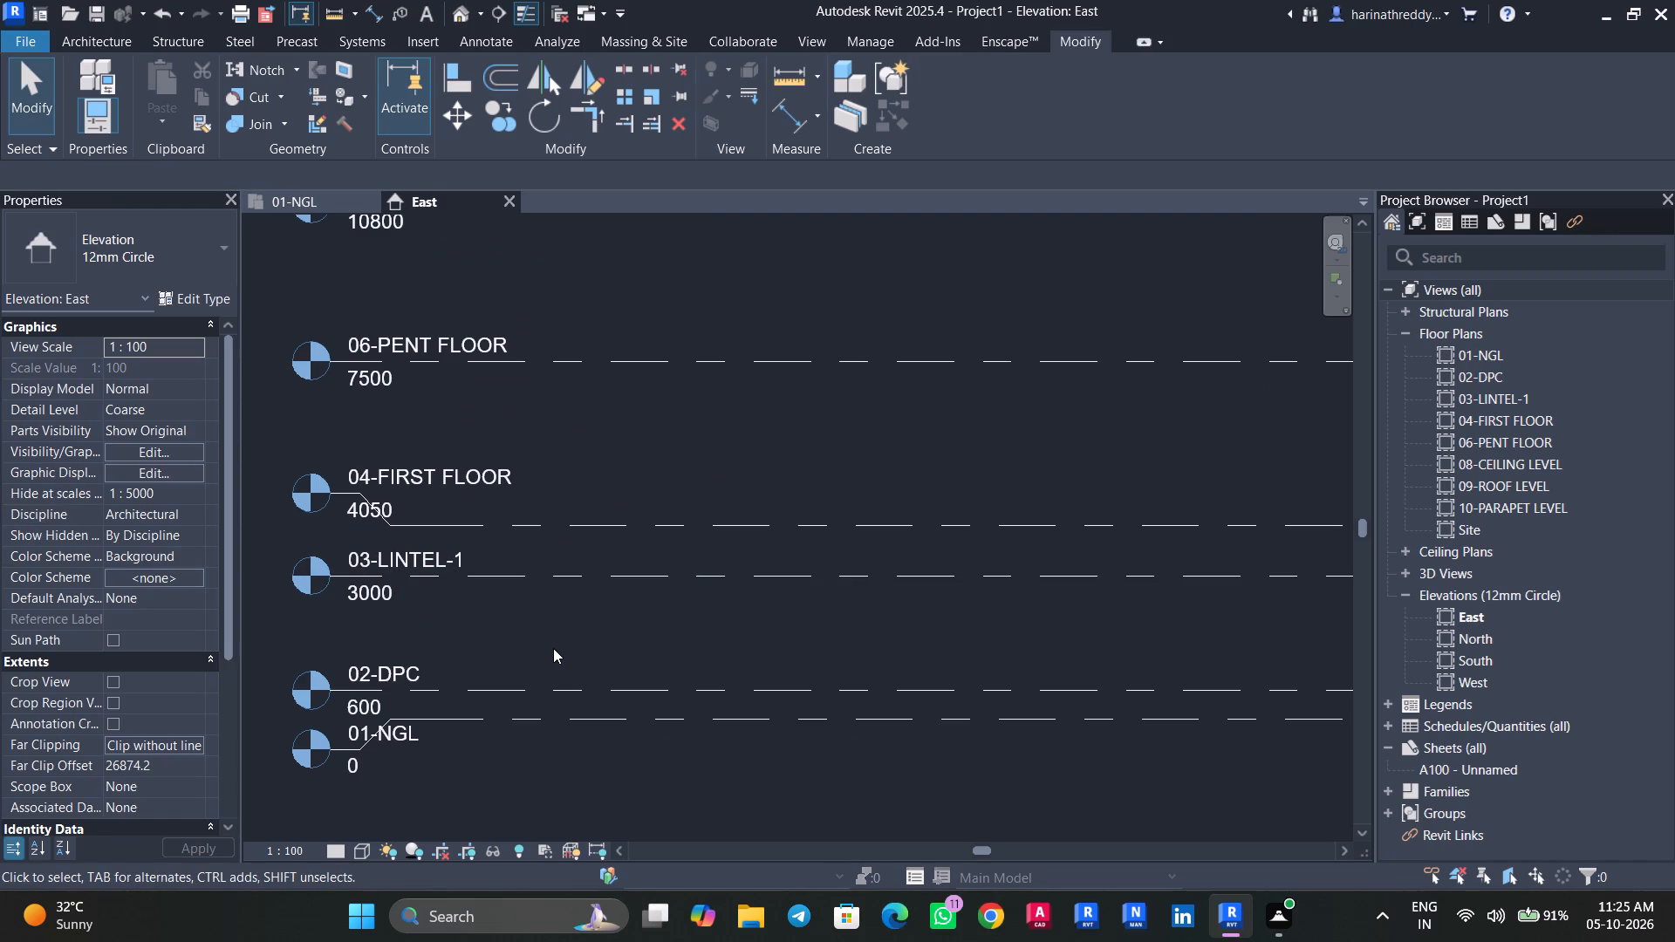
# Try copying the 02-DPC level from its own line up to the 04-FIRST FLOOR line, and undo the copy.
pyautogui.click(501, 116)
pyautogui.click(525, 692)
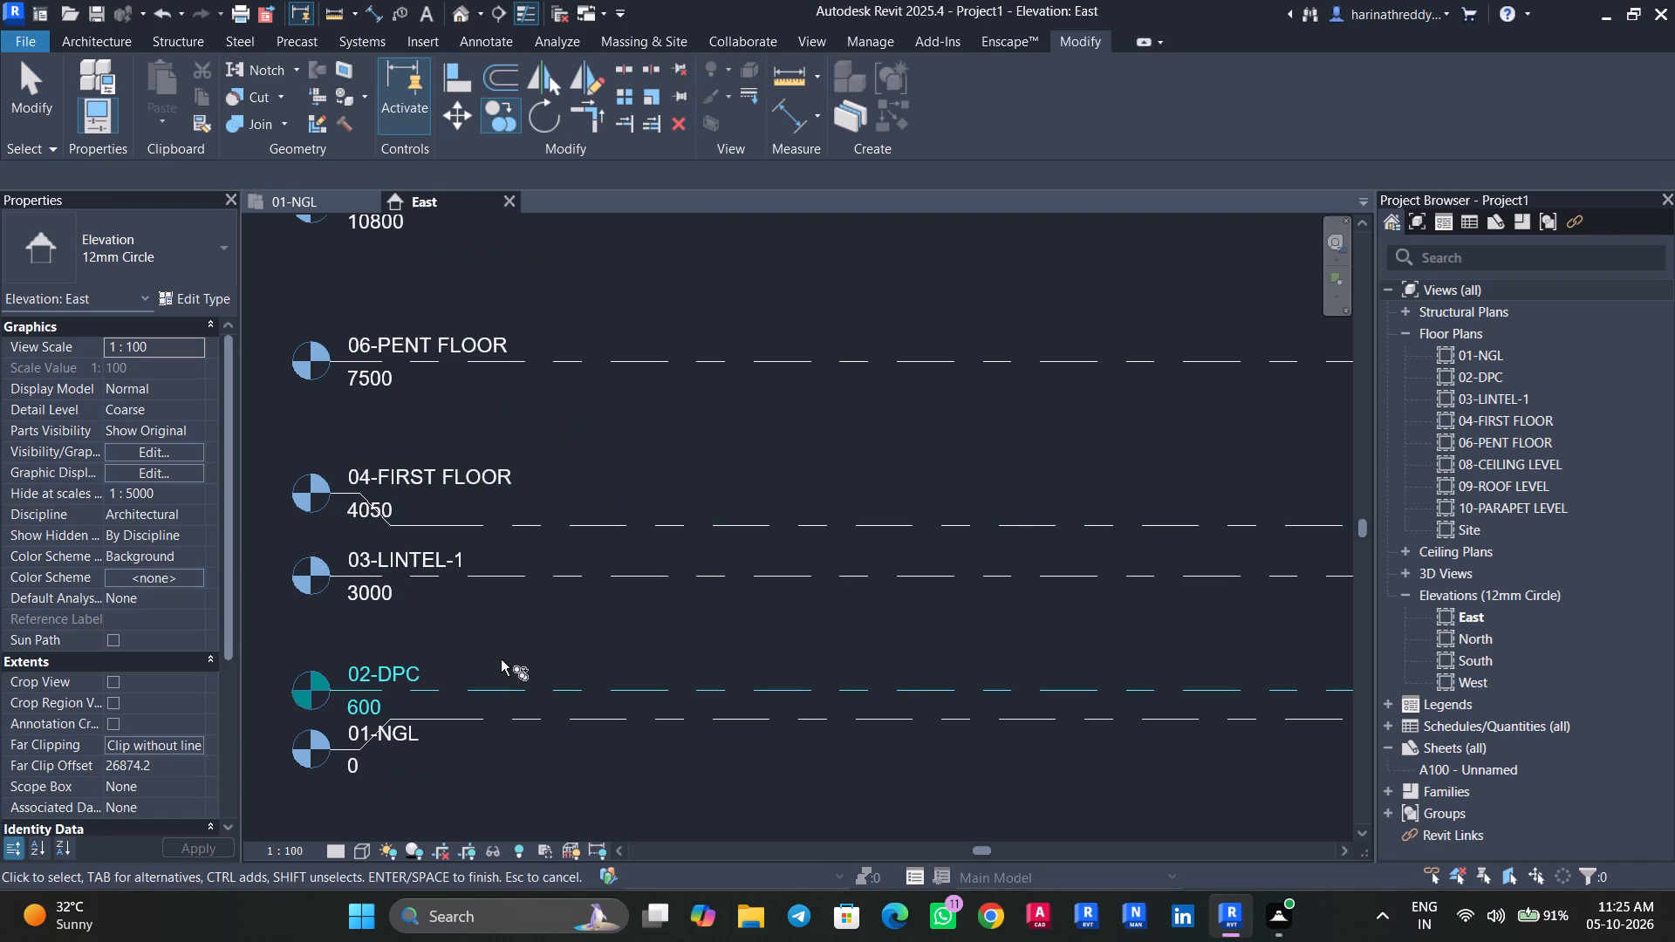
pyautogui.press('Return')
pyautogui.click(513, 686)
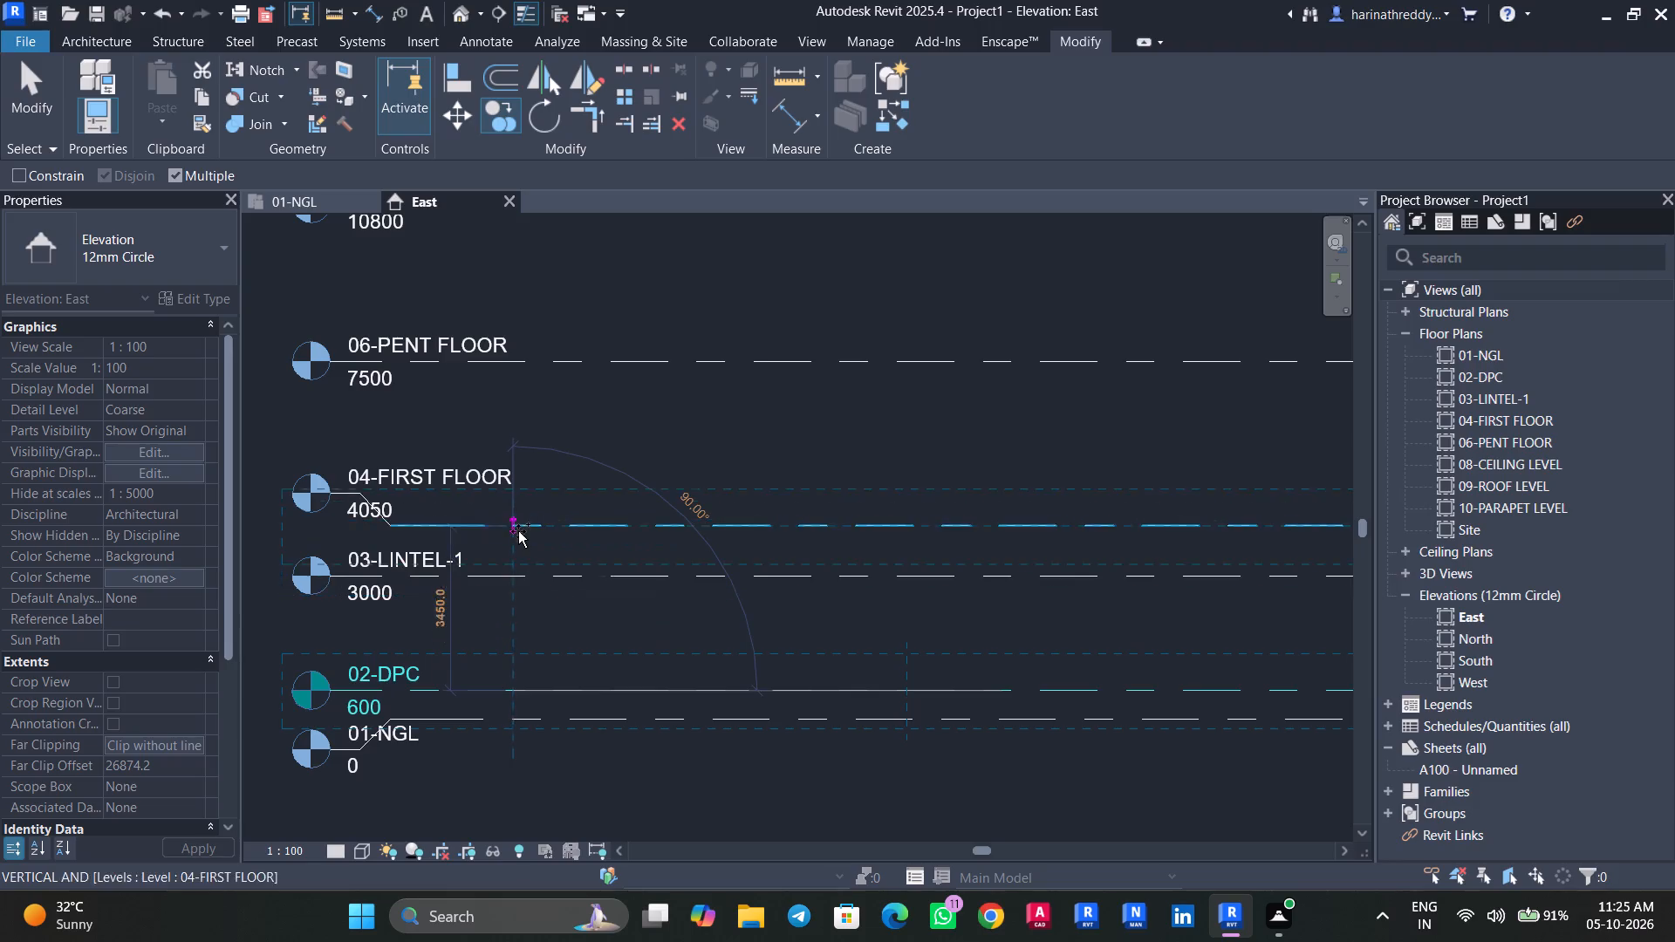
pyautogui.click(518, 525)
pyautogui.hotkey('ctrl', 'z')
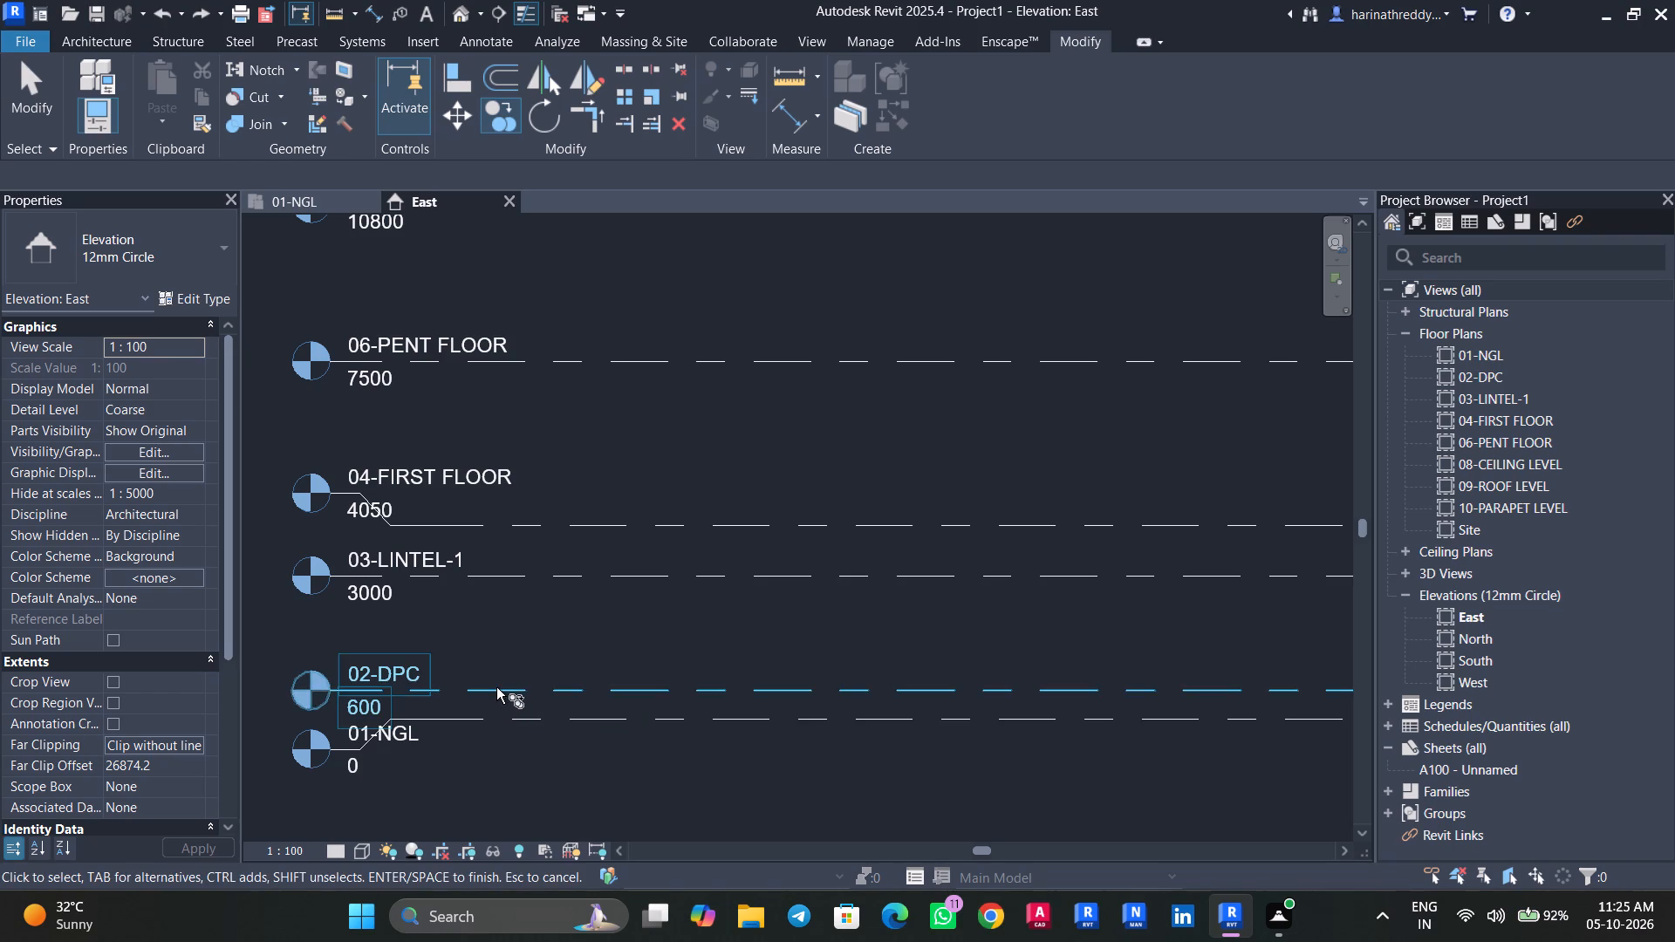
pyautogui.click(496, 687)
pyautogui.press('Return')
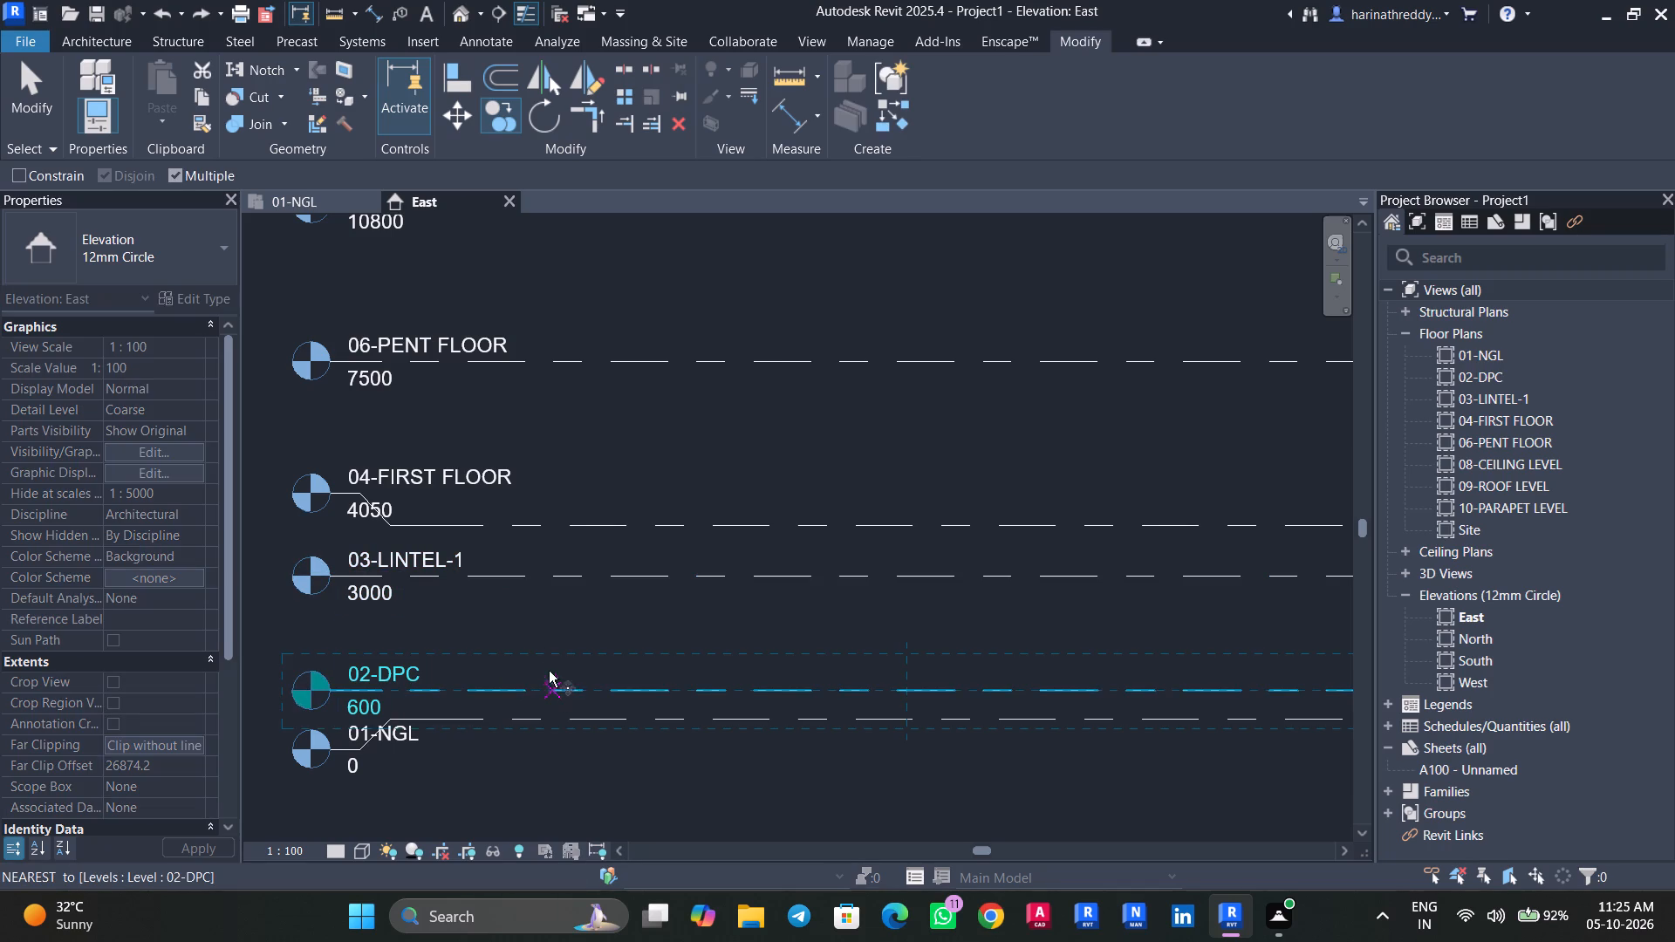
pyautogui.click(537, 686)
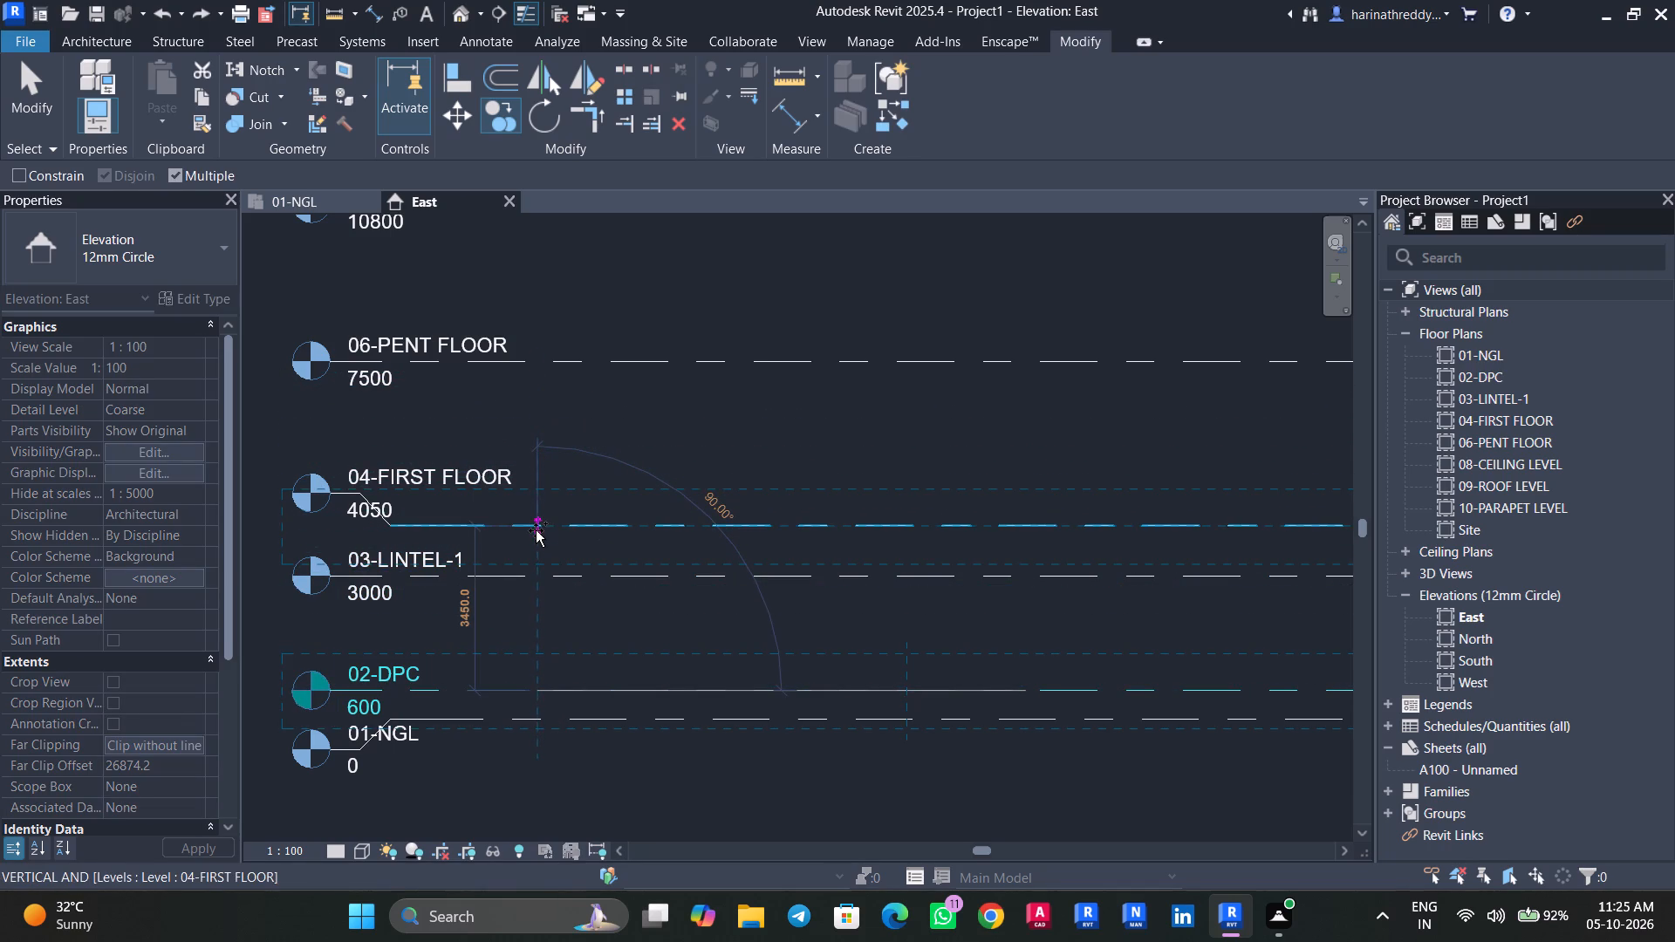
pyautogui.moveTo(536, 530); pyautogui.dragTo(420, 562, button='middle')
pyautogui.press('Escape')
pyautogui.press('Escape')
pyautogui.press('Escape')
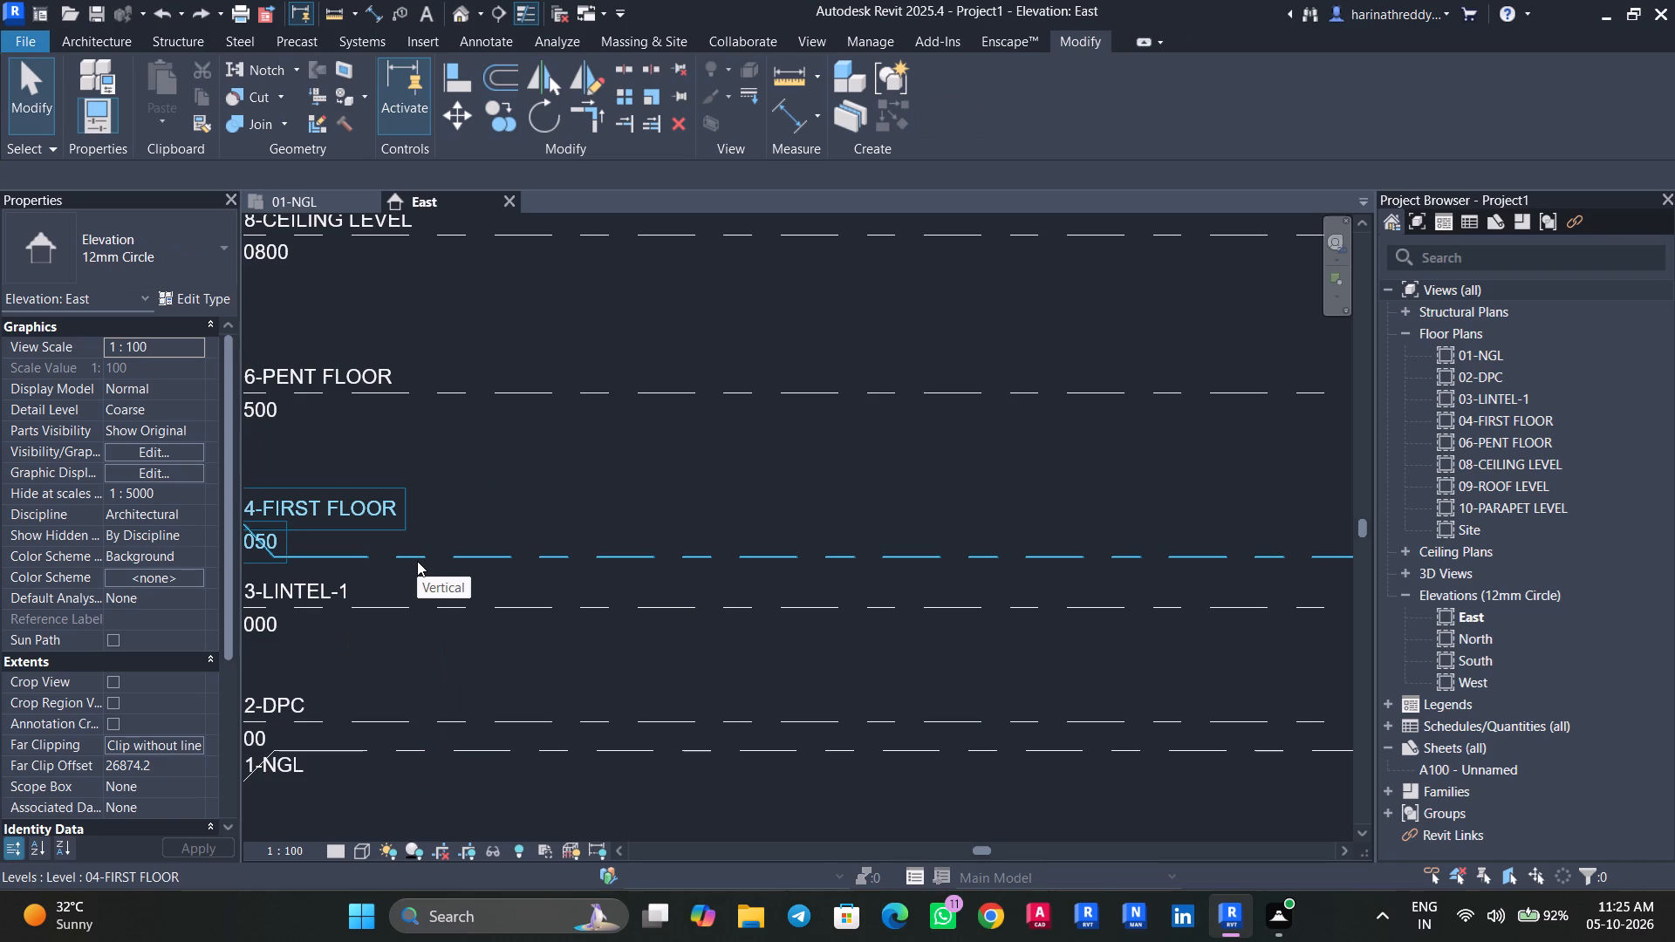
# Copy the 03-LINTEL-1 level 3450 upward, using the 02-DPC line as start point and the 04-FIRST FLOOR line as end point.
pyautogui.scroll(-3, 542, 585)
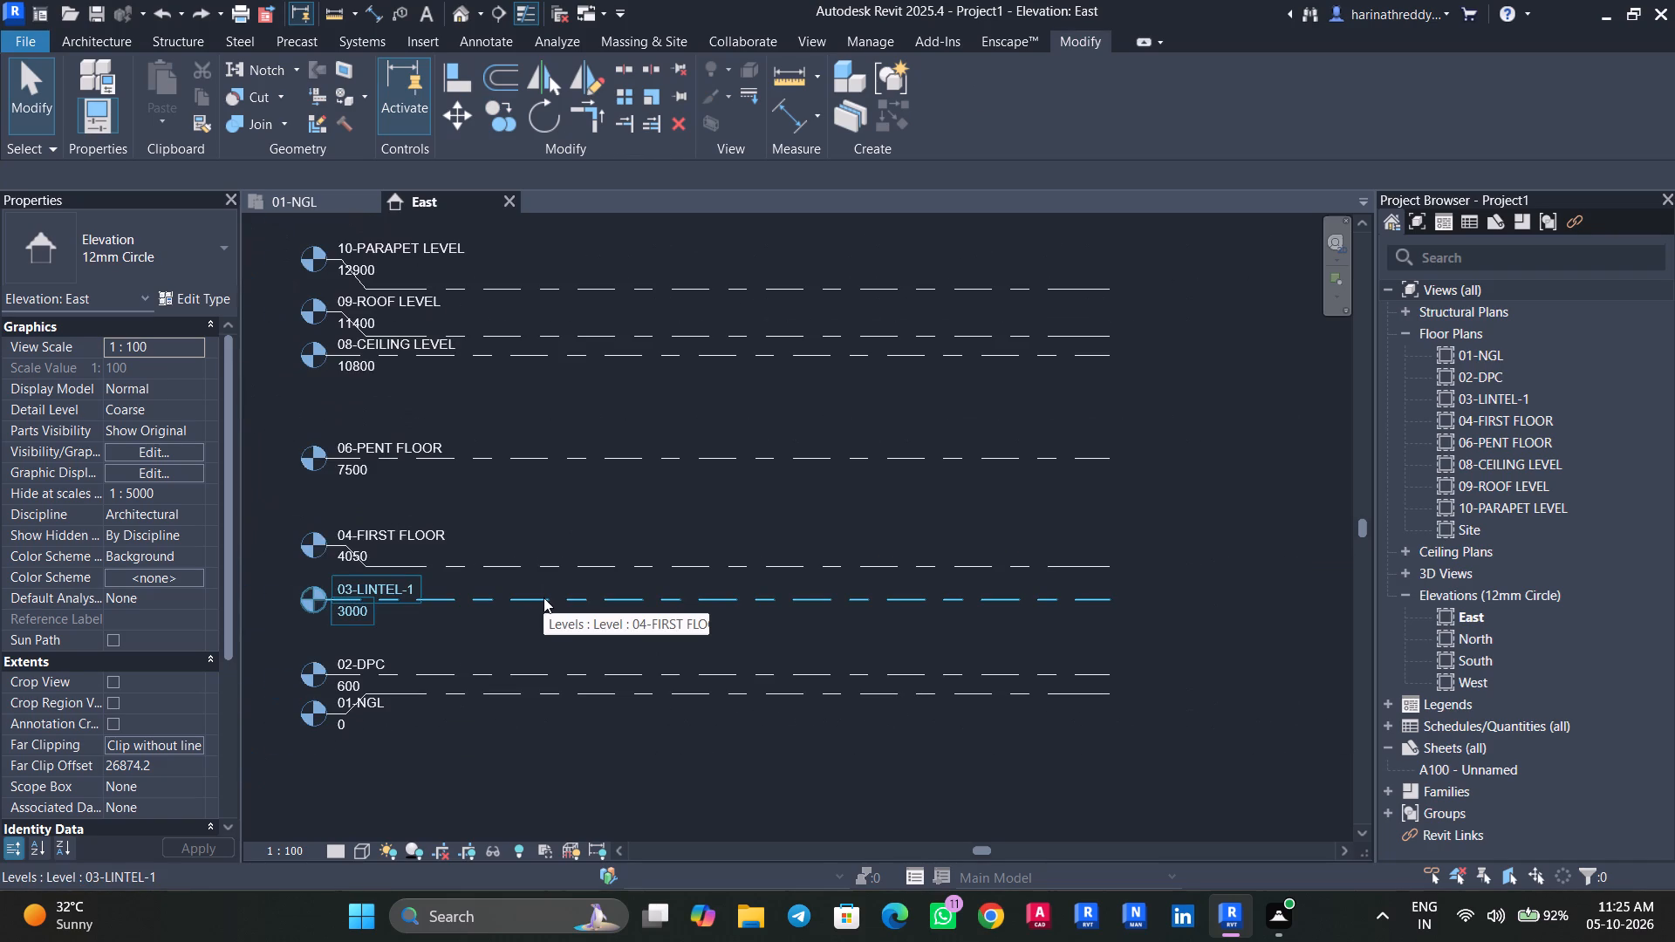
pyautogui.click(544, 597)
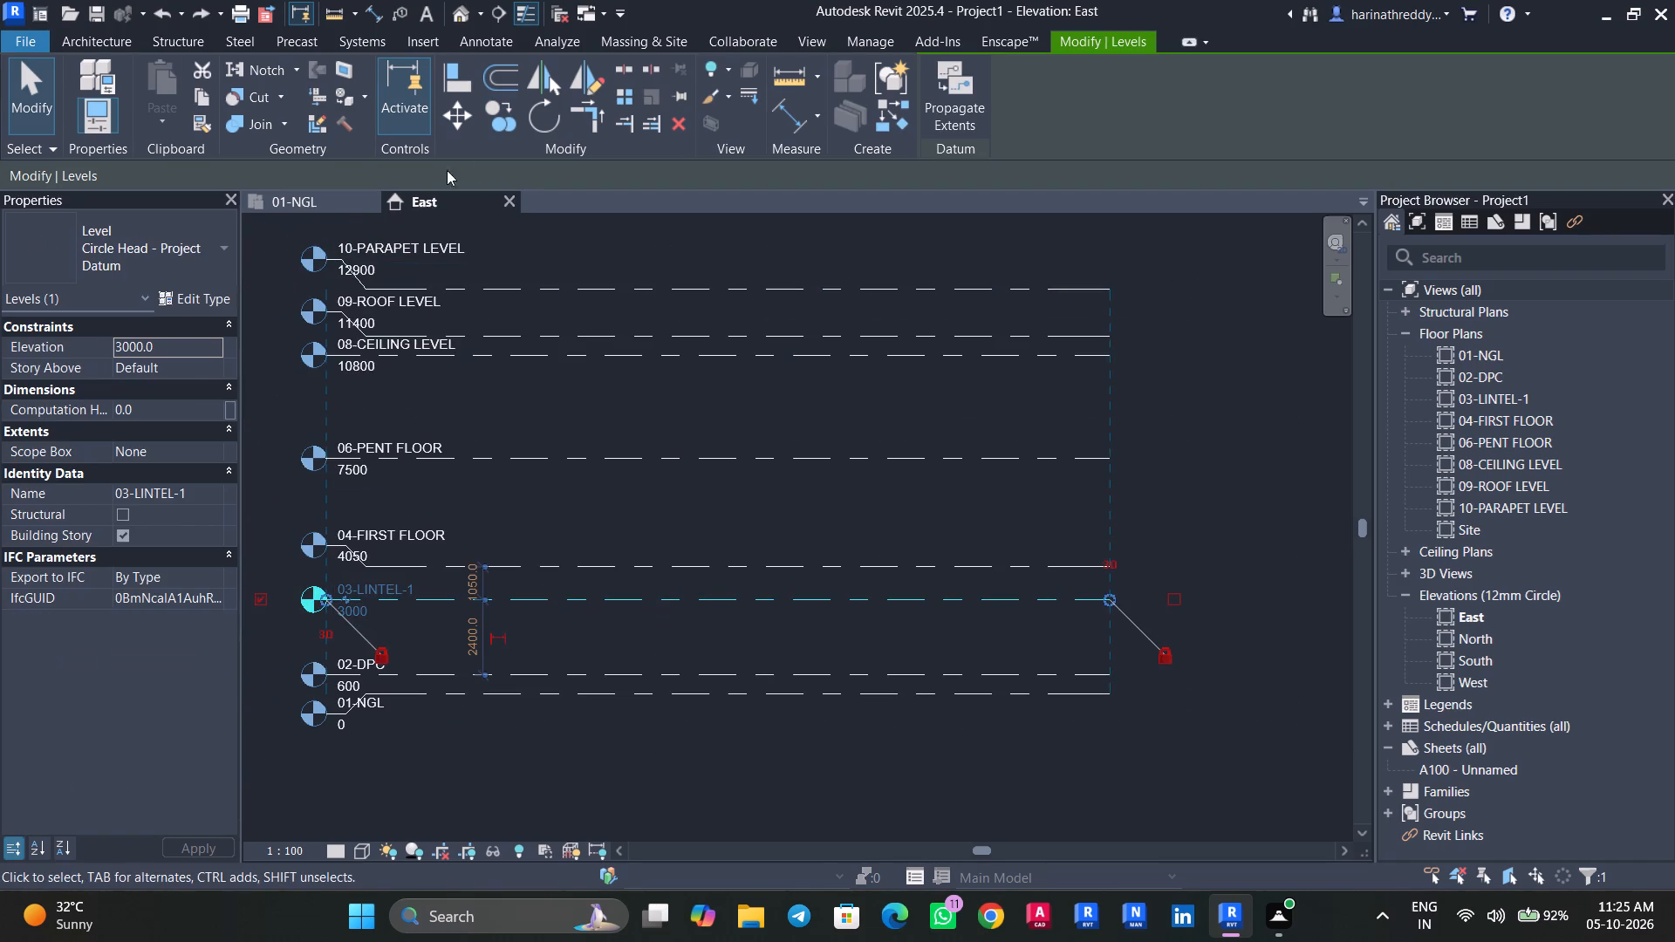
pyautogui.click(502, 119)
pyautogui.click(544, 677)
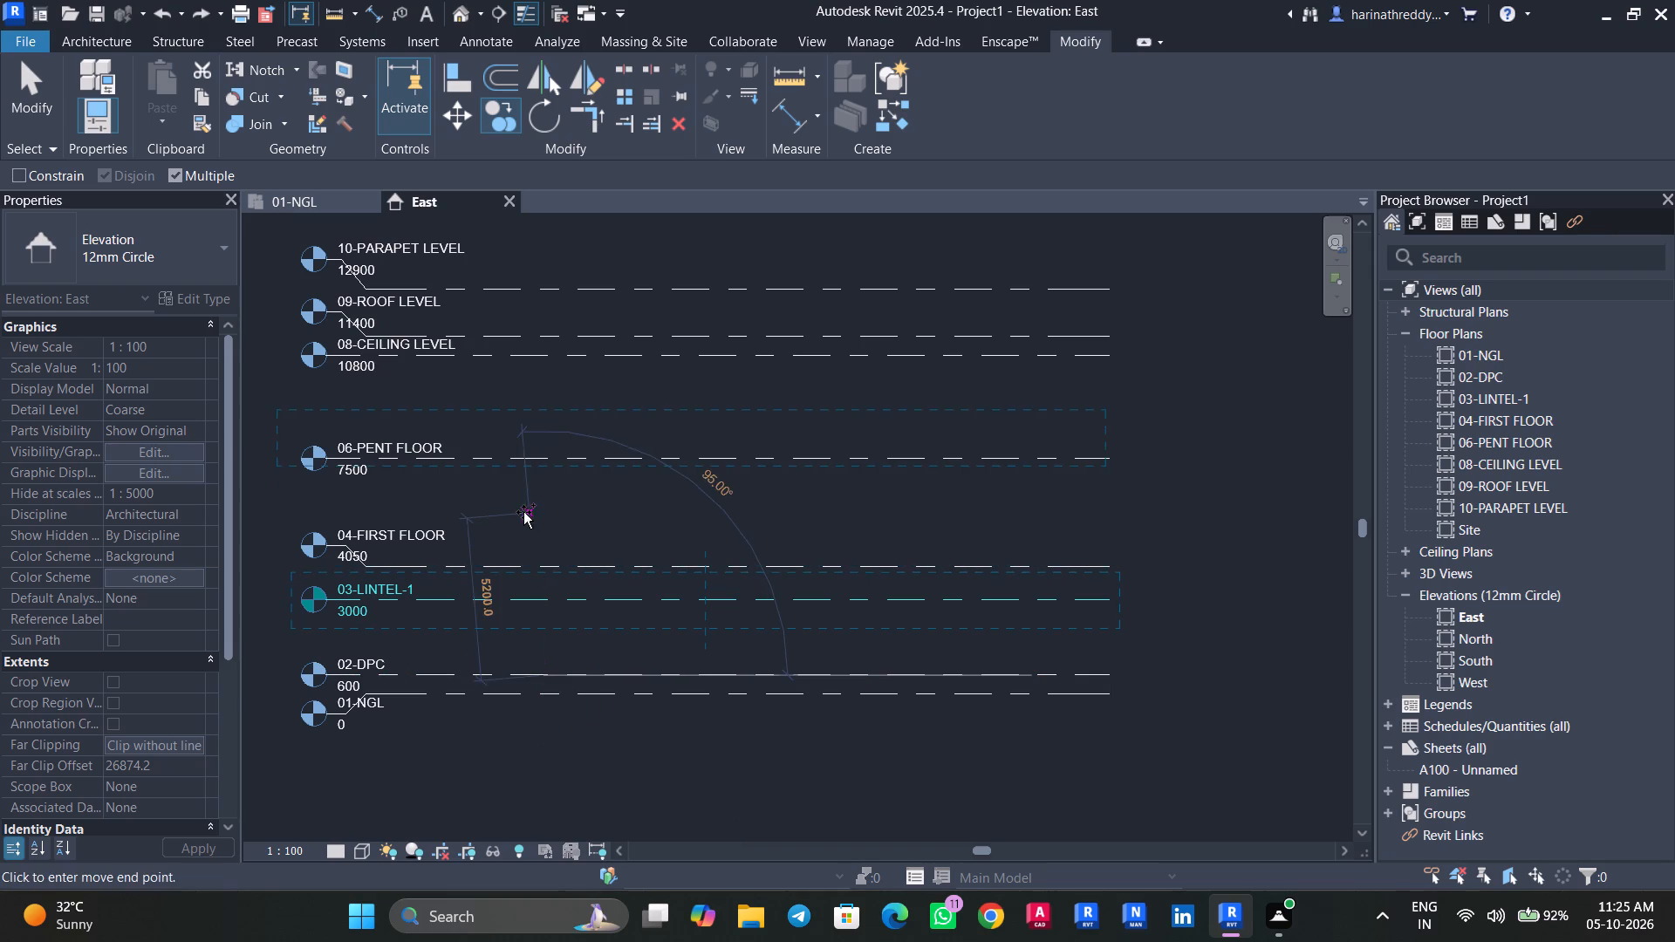
pyautogui.scroll(3, 545, 570)
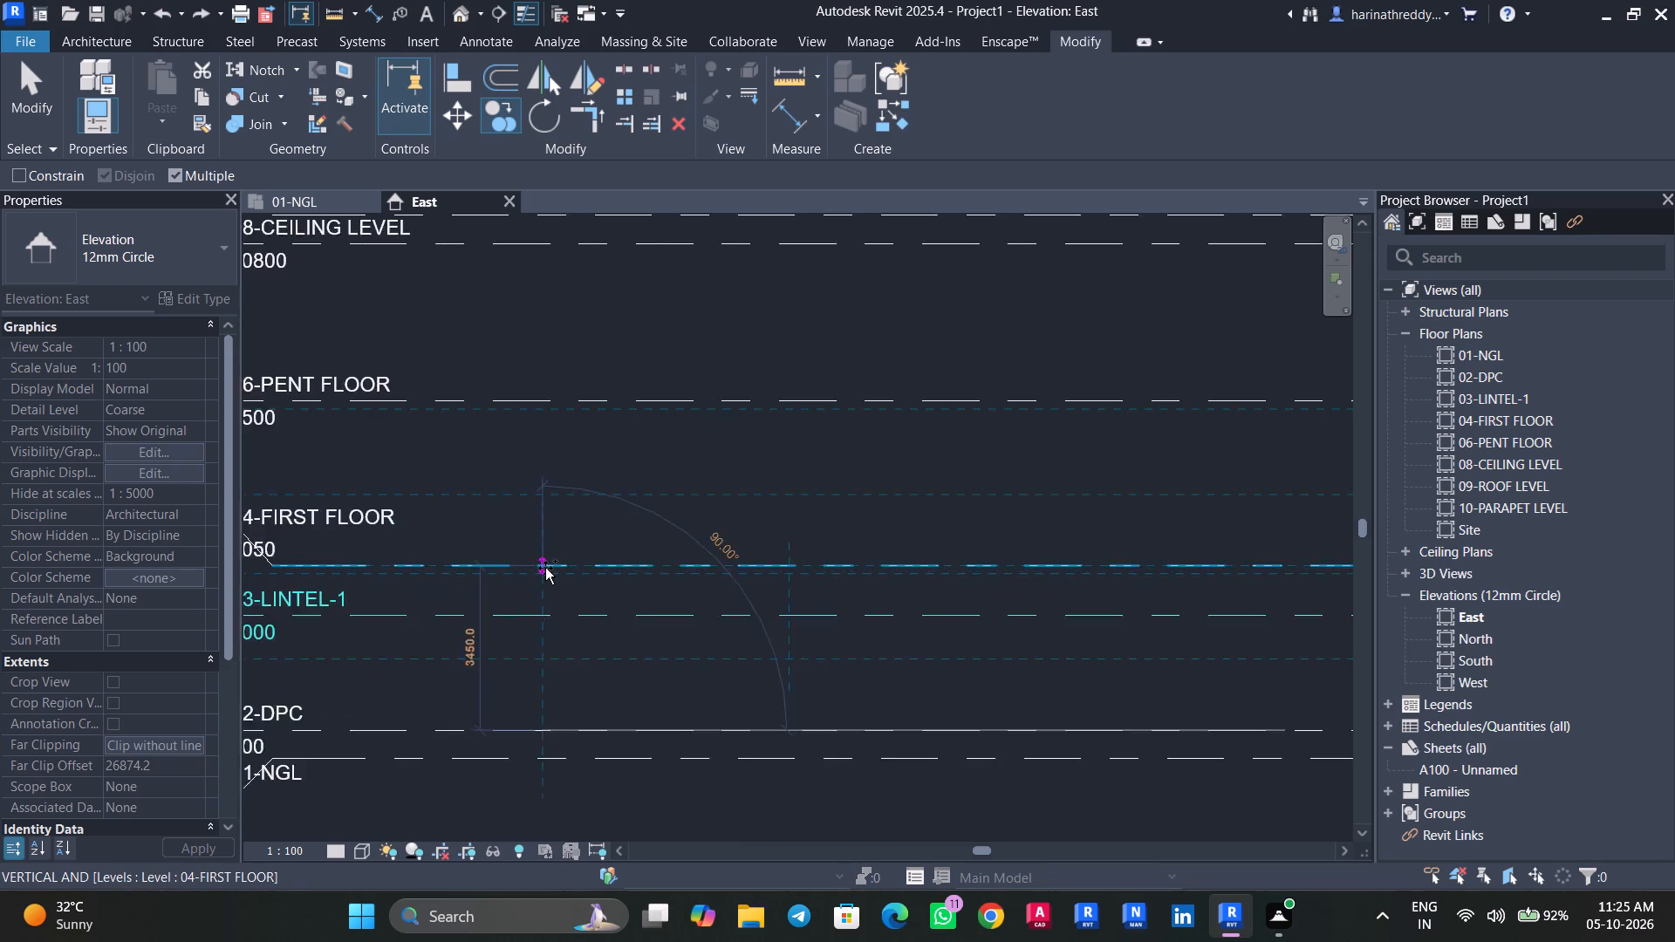
pyautogui.scroll(2, 545, 568)
pyautogui.scroll(-1, 545, 568)
pyautogui.scroll(1, 545, 568)
pyautogui.click(545, 559)
pyautogui.press('Escape')
pyautogui.press('Escape')
pyautogui.scroll(-4, 538, 601)
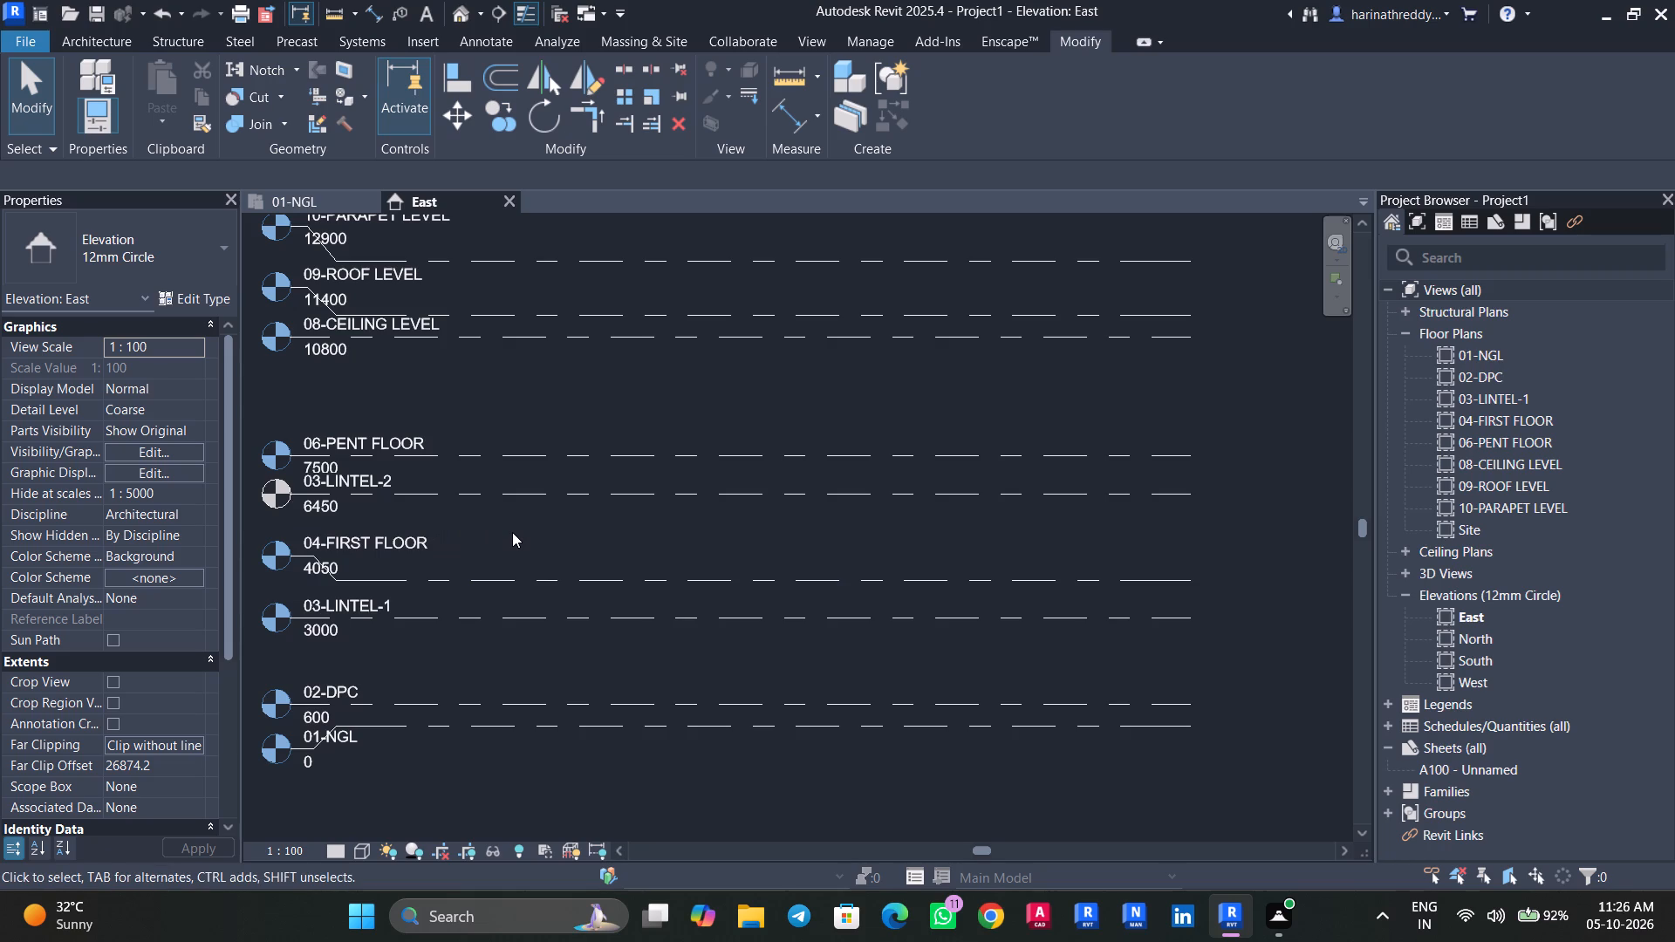
# Add an elbow to the copied lintel level below 06-PENT FLOOR and position its head clear of the neighbouring labels.
pyautogui.scroll(4, 386, 504)
pyautogui.moveTo(393, 508); pyautogui.dragTo(683, 529, button='middle')
pyautogui.click(729, 486)
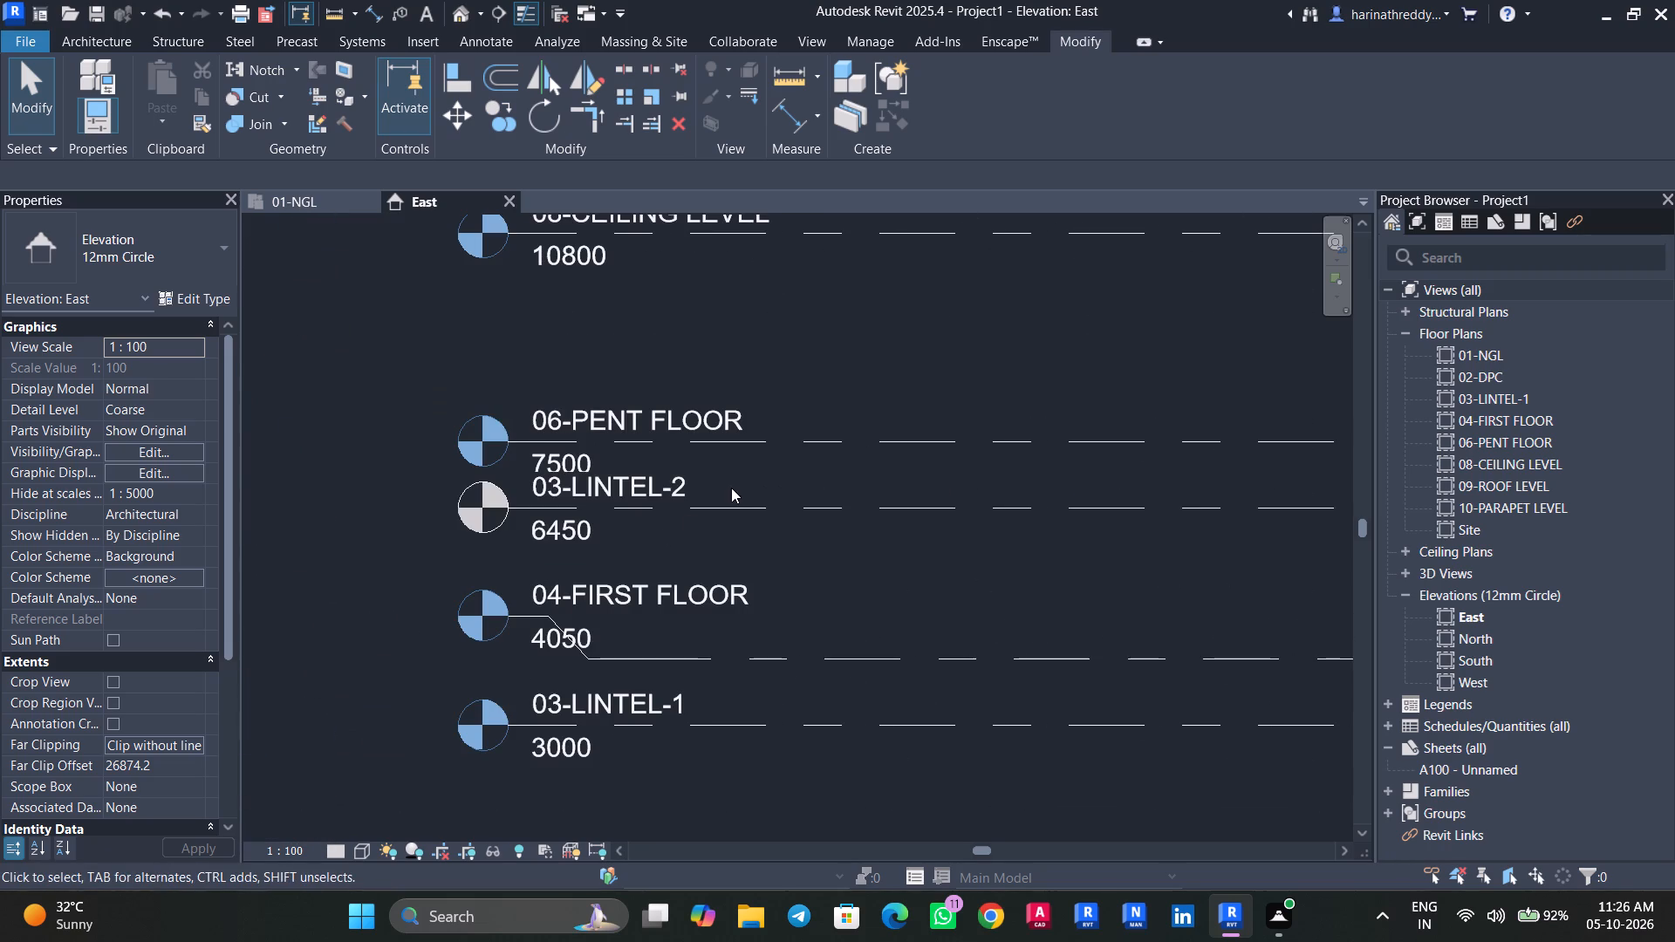
pyautogui.click(741, 502)
pyautogui.click(544, 511)
pyautogui.moveTo(551, 544); pyautogui.dragTo(547, 527)
pyautogui.moveTo(545, 548); pyautogui.dragTo(545, 525)
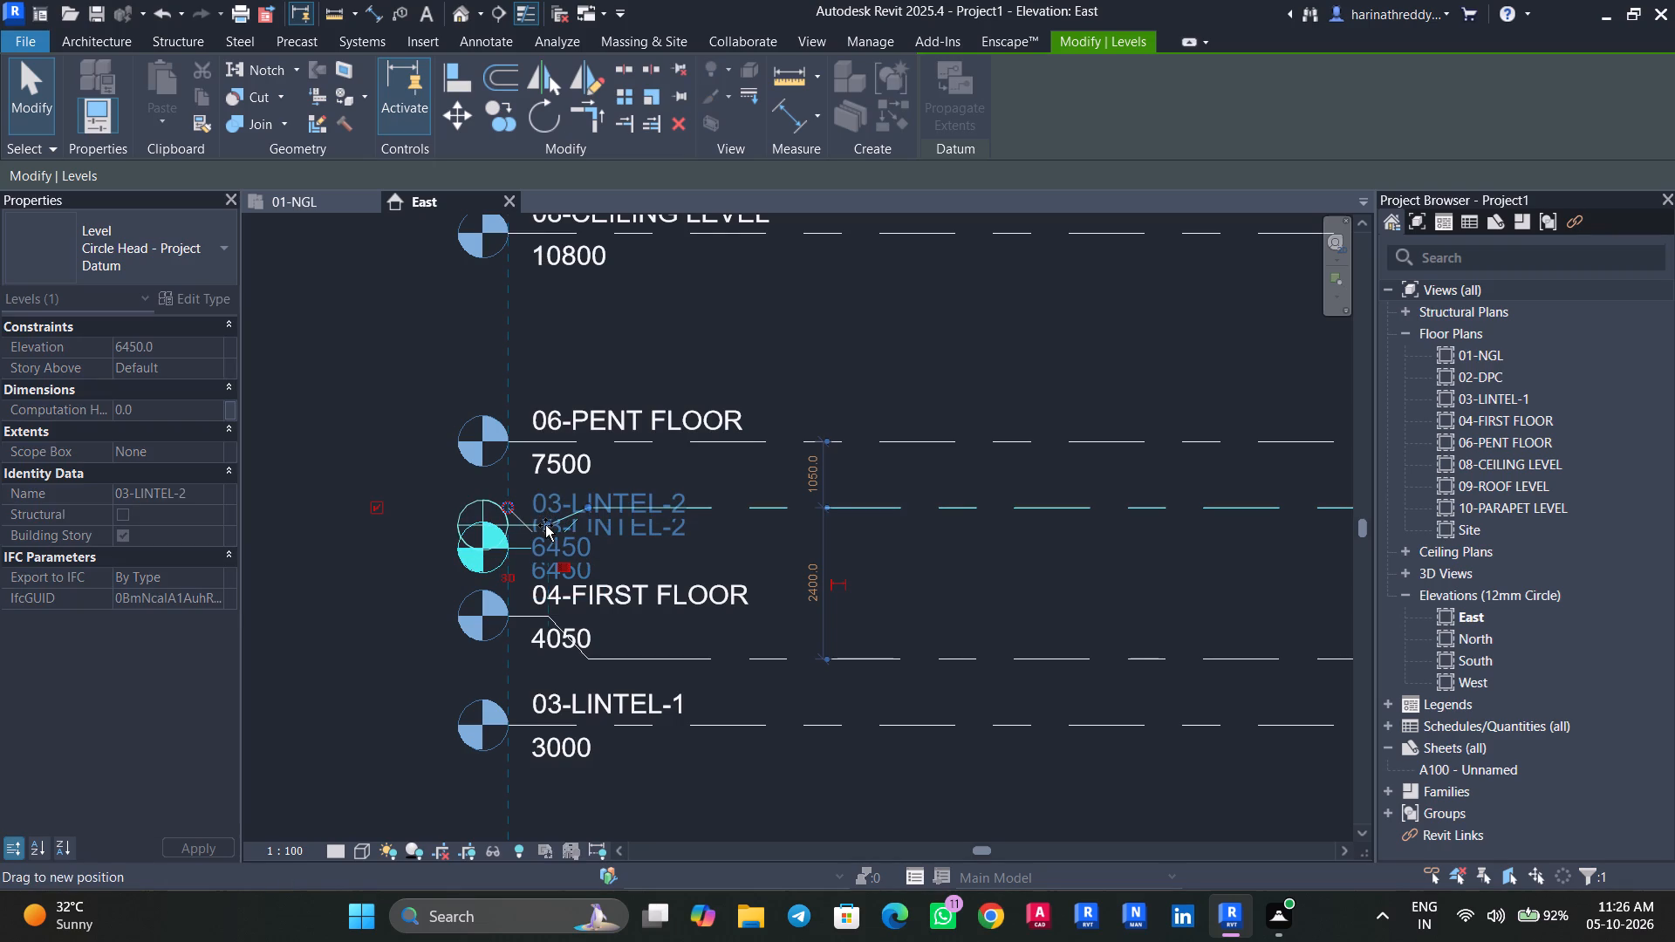
pyautogui.moveTo(545, 525); pyautogui.dragTo(547, 530)
pyautogui.press('Escape')
pyautogui.press('Escape')
pyautogui.moveTo(714, 554); pyautogui.dragTo(647, 539, button='middle')
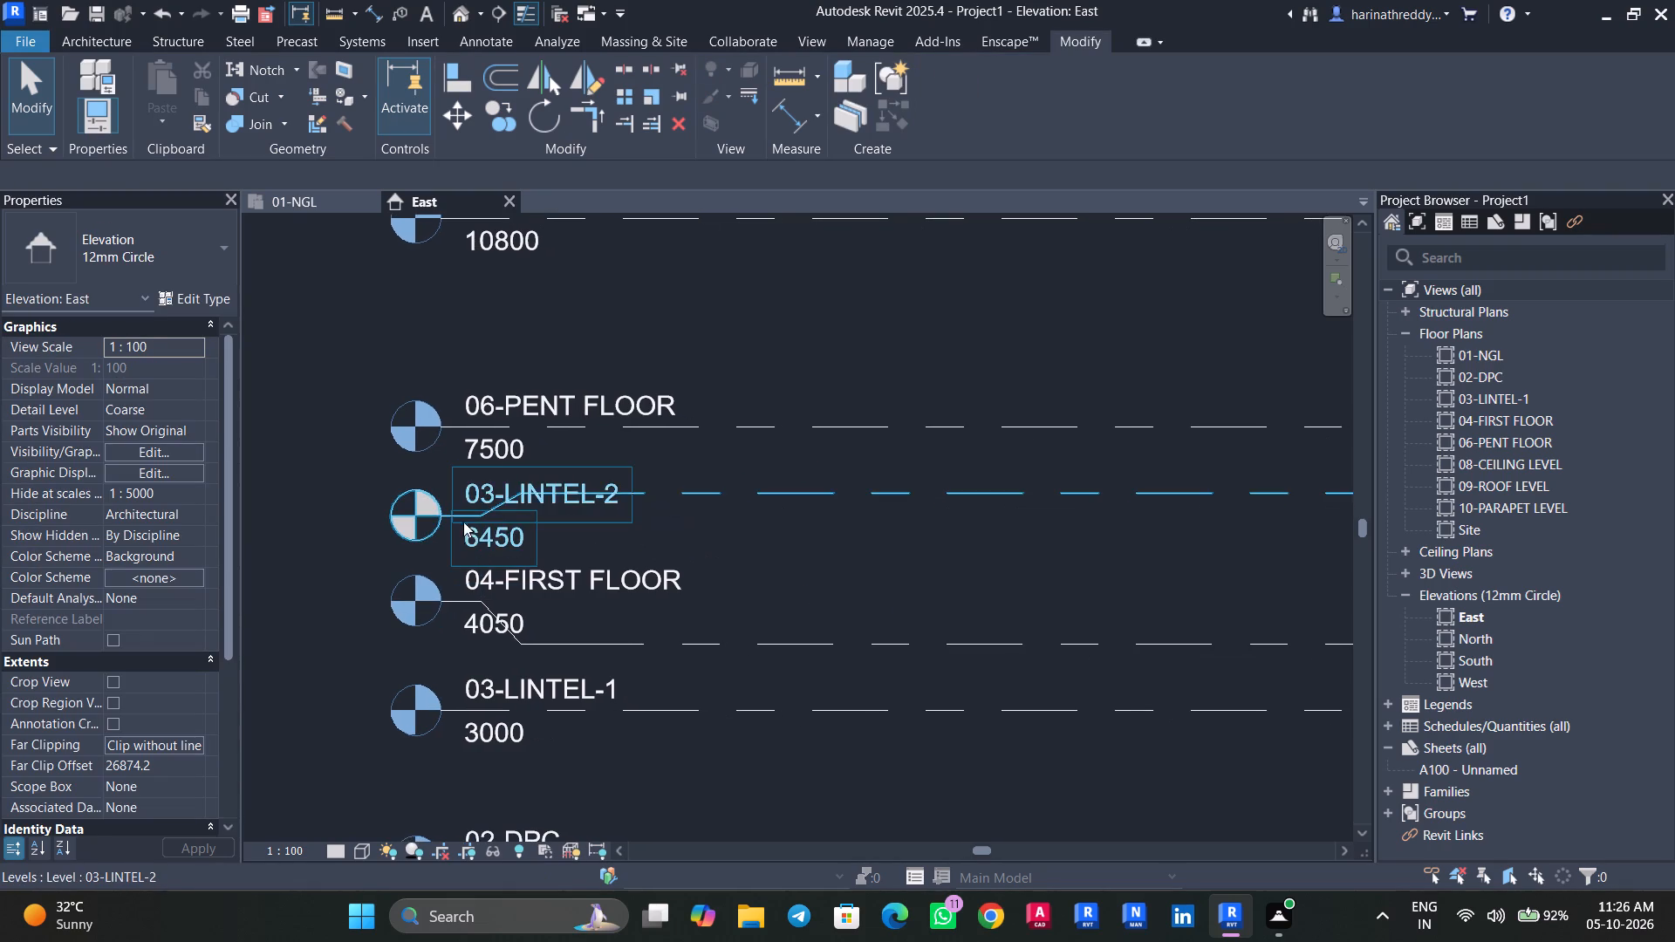
pyautogui.click(461, 519)
pyautogui.press('Escape')
pyautogui.press('Escape')
# Rename the copied lintel level between 04-FIRST FLOOR and 06-PENT FLOOR as 05-LINTEL-2.
pyautogui.scroll(-5, 858, 352)
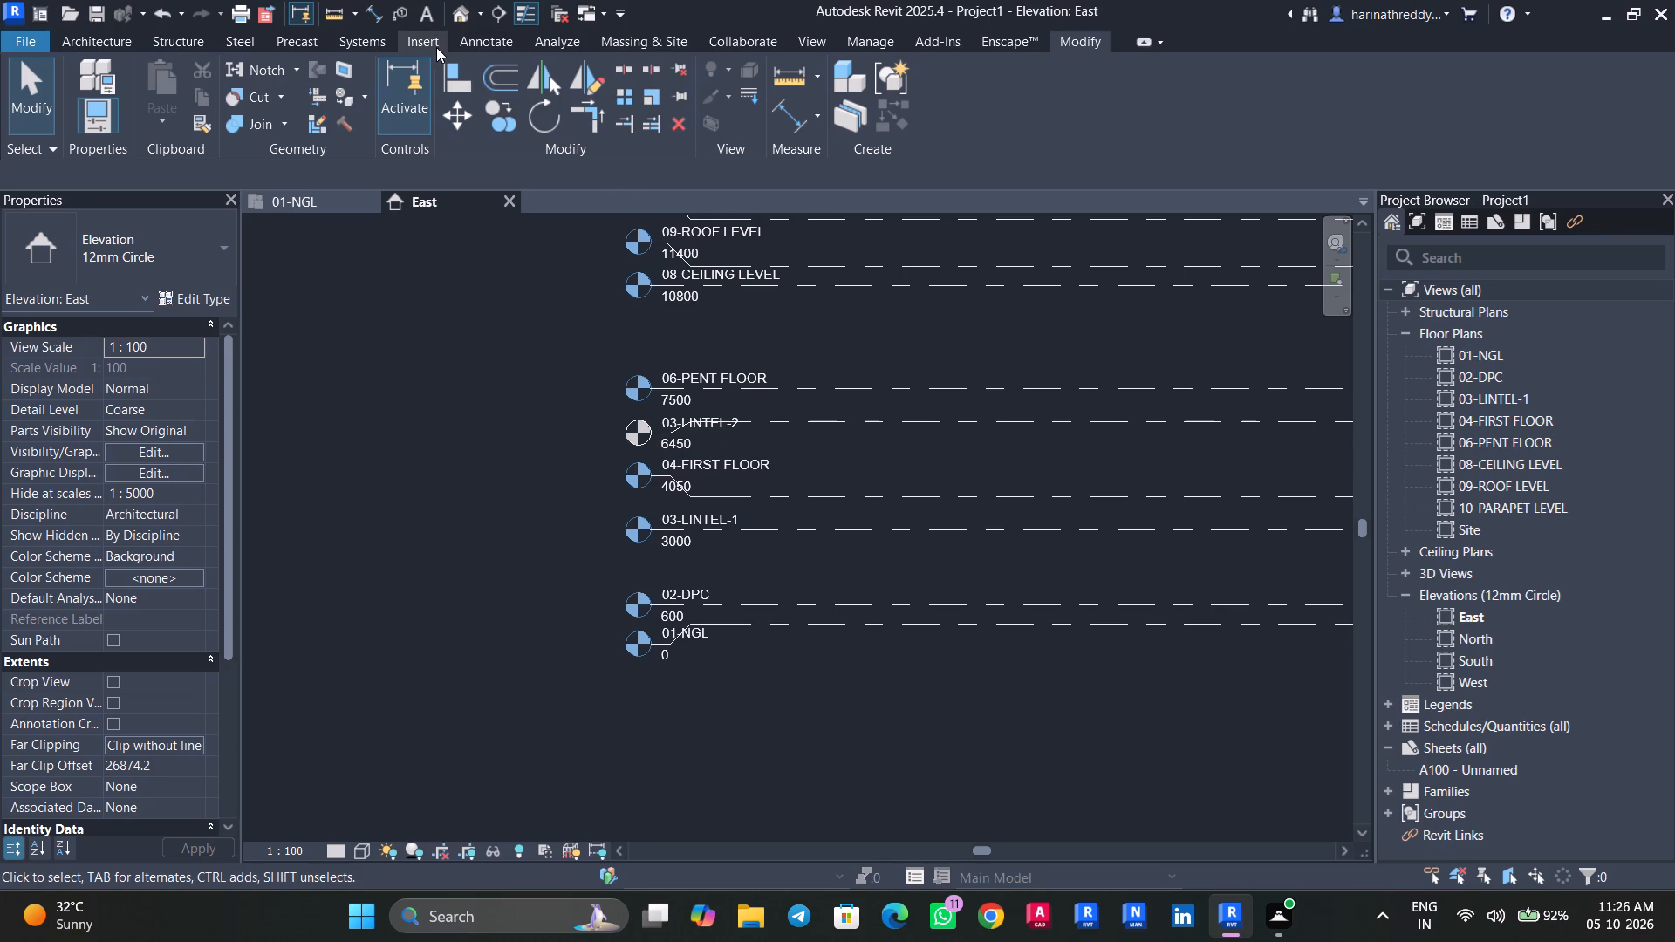
pyautogui.scroll(6, 716, 408)
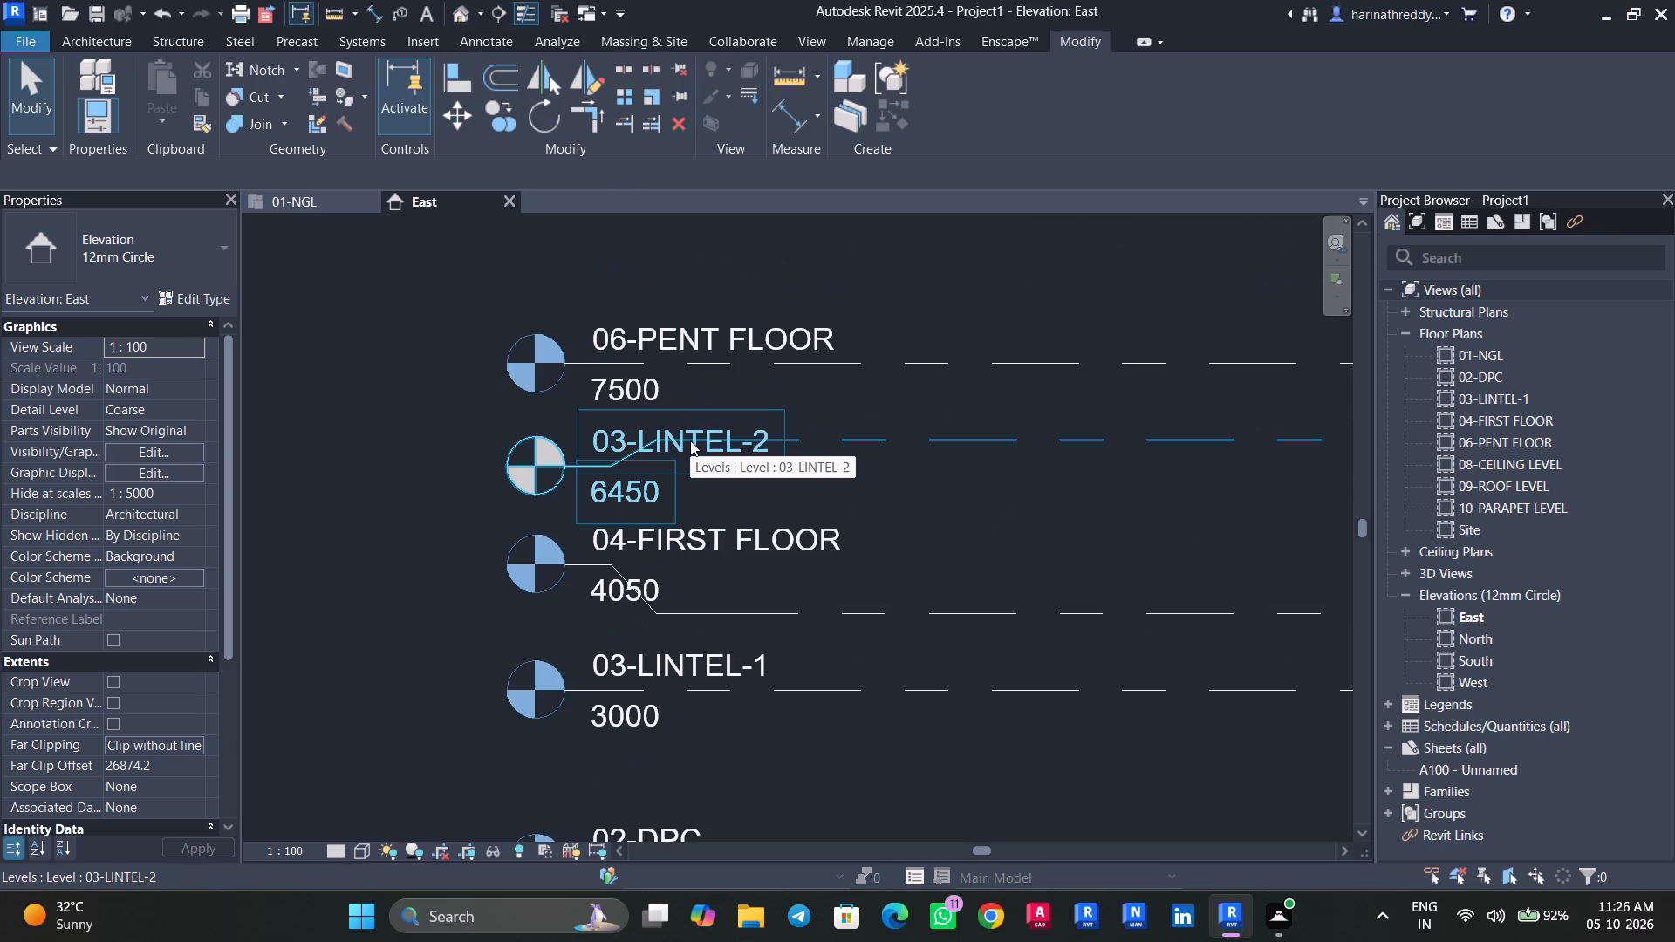
pyautogui.click(690, 440)
pyautogui.click(630, 439)
pyautogui.click(626, 439)
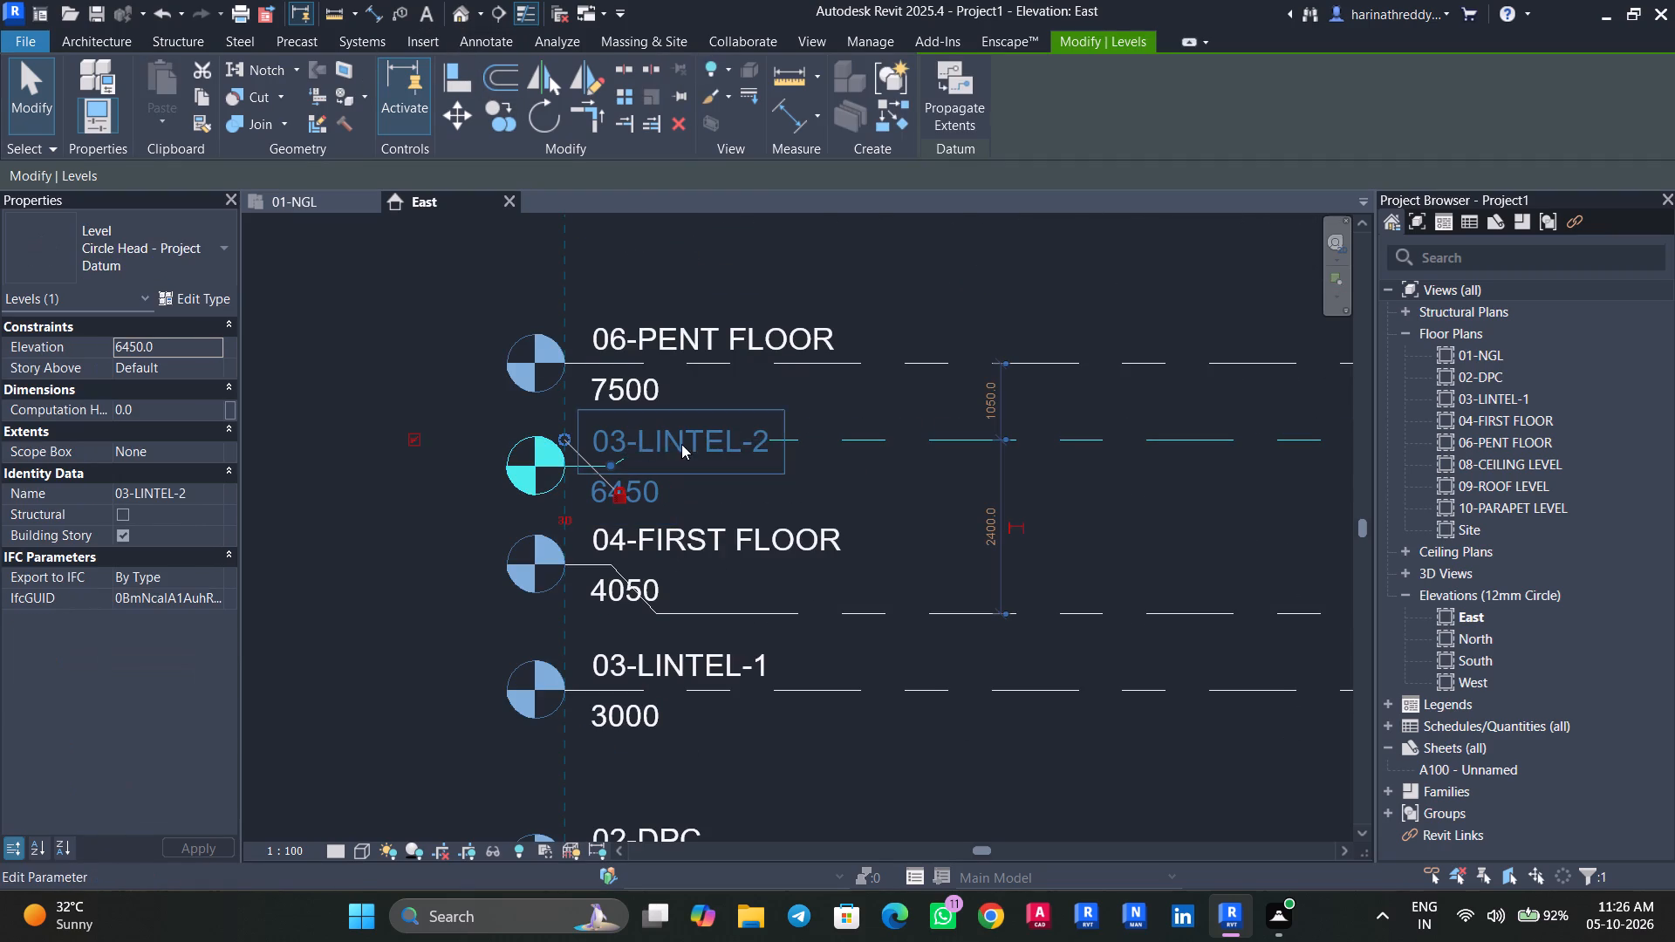
pyautogui.click(653, 437)
pyautogui.click(706, 436)
pyautogui.click(686, 443)
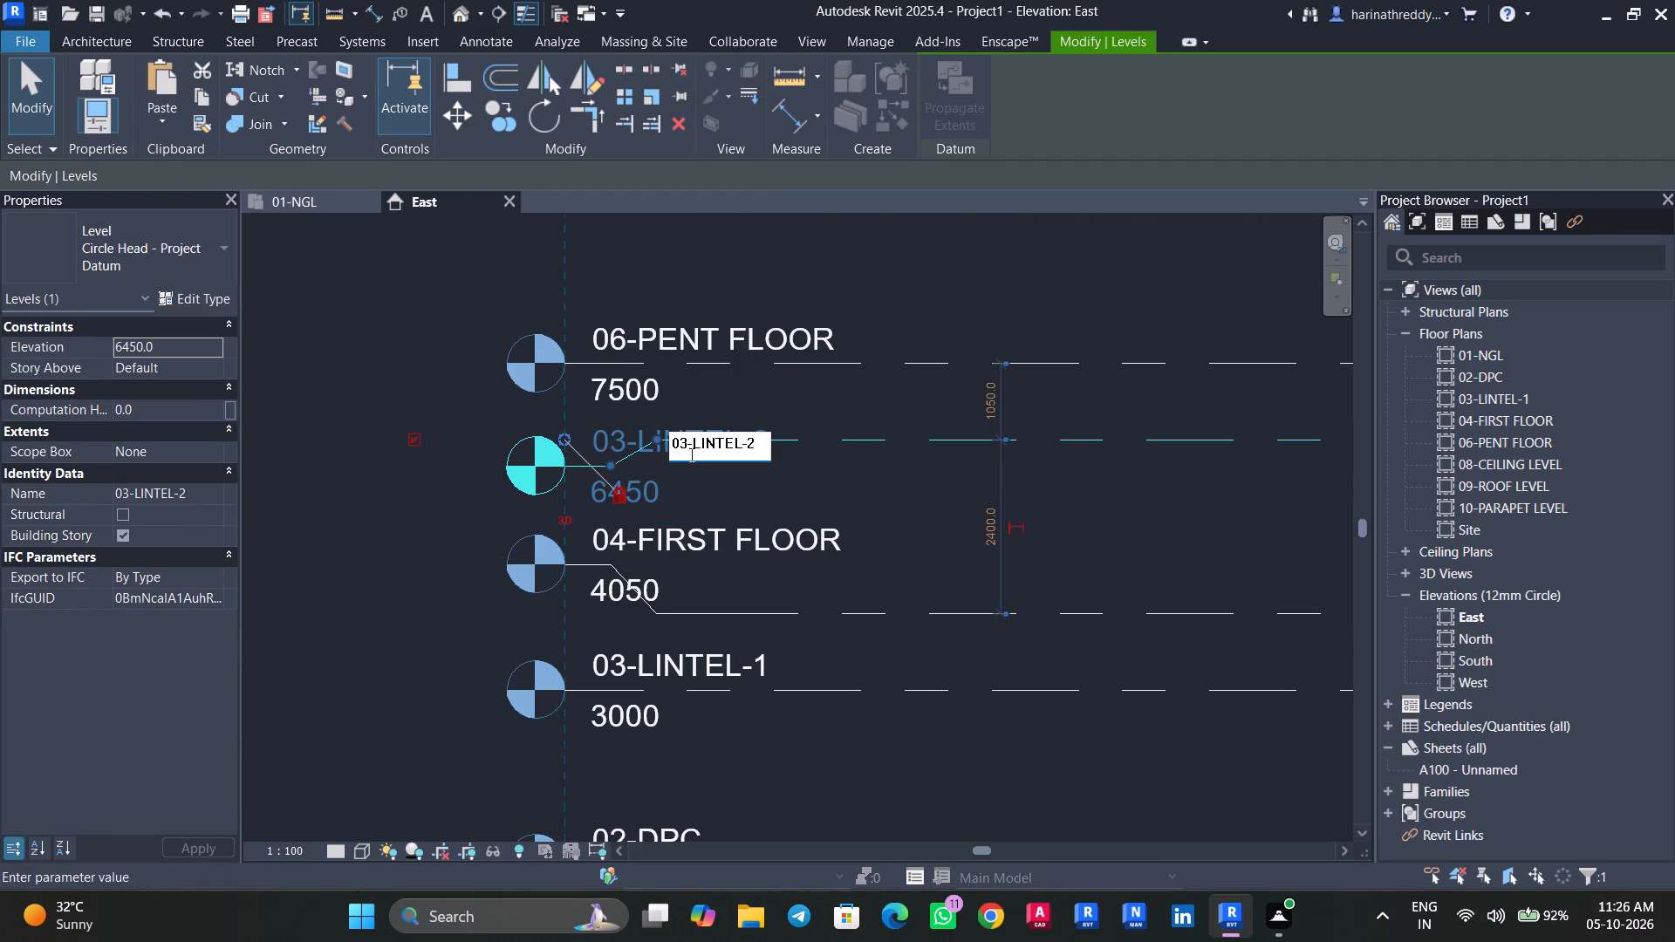
pyautogui.press('BackSpace')
pyautogui.press('5')
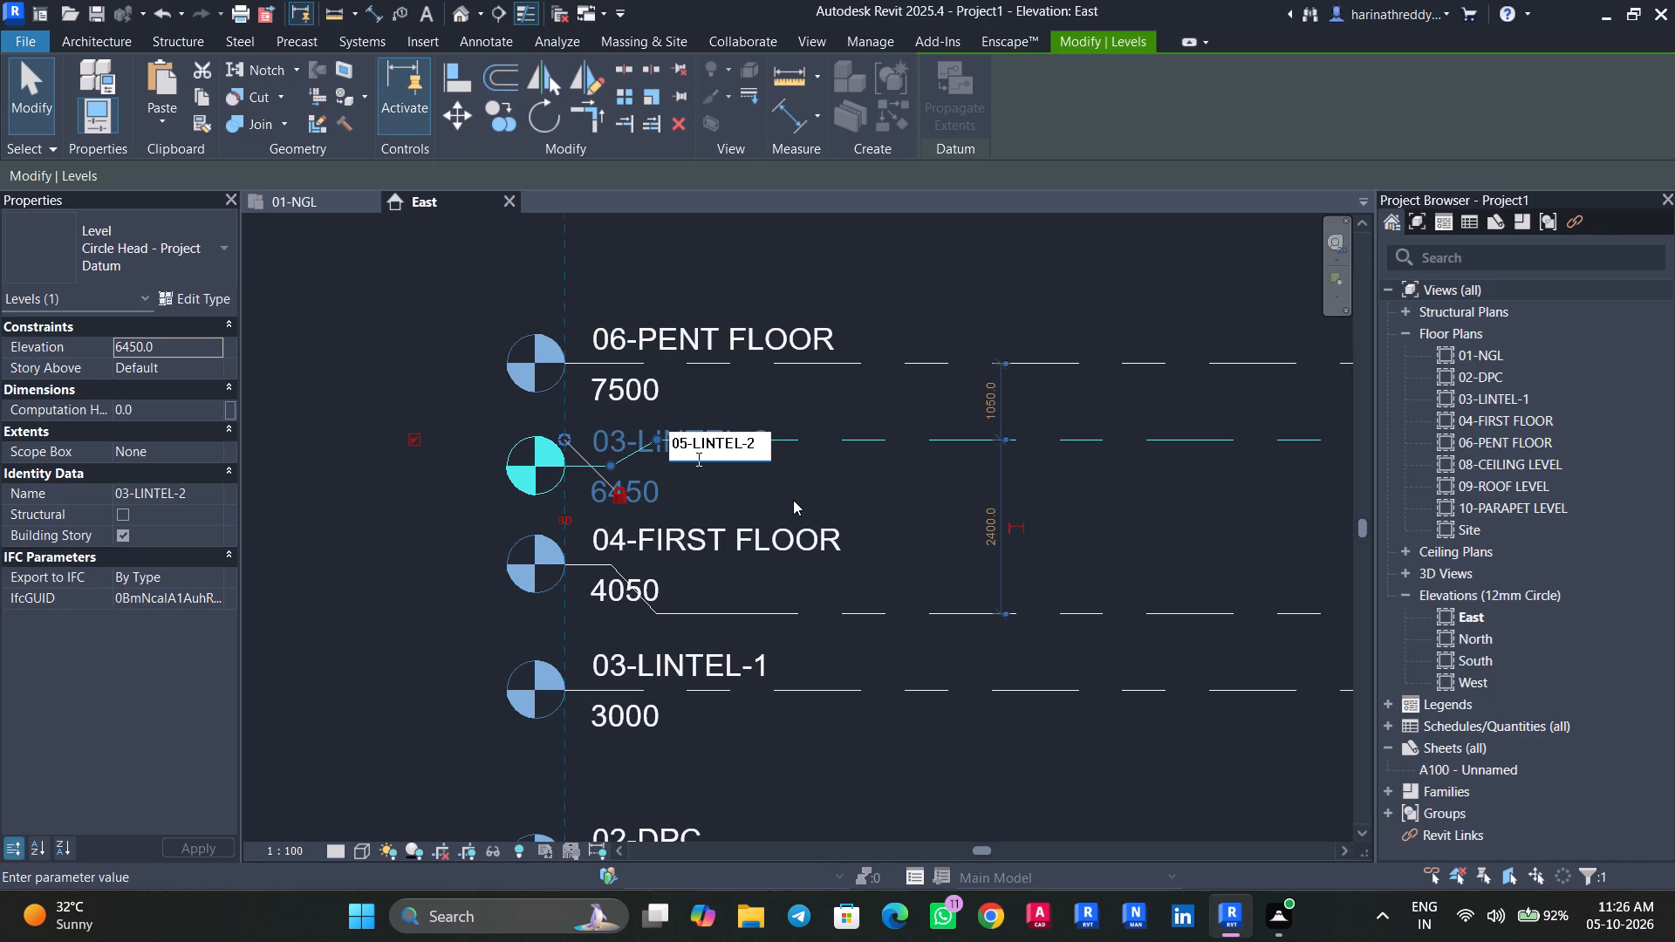
pyautogui.click(793, 500)
pyautogui.press('Escape')
pyautogui.press('Escape')
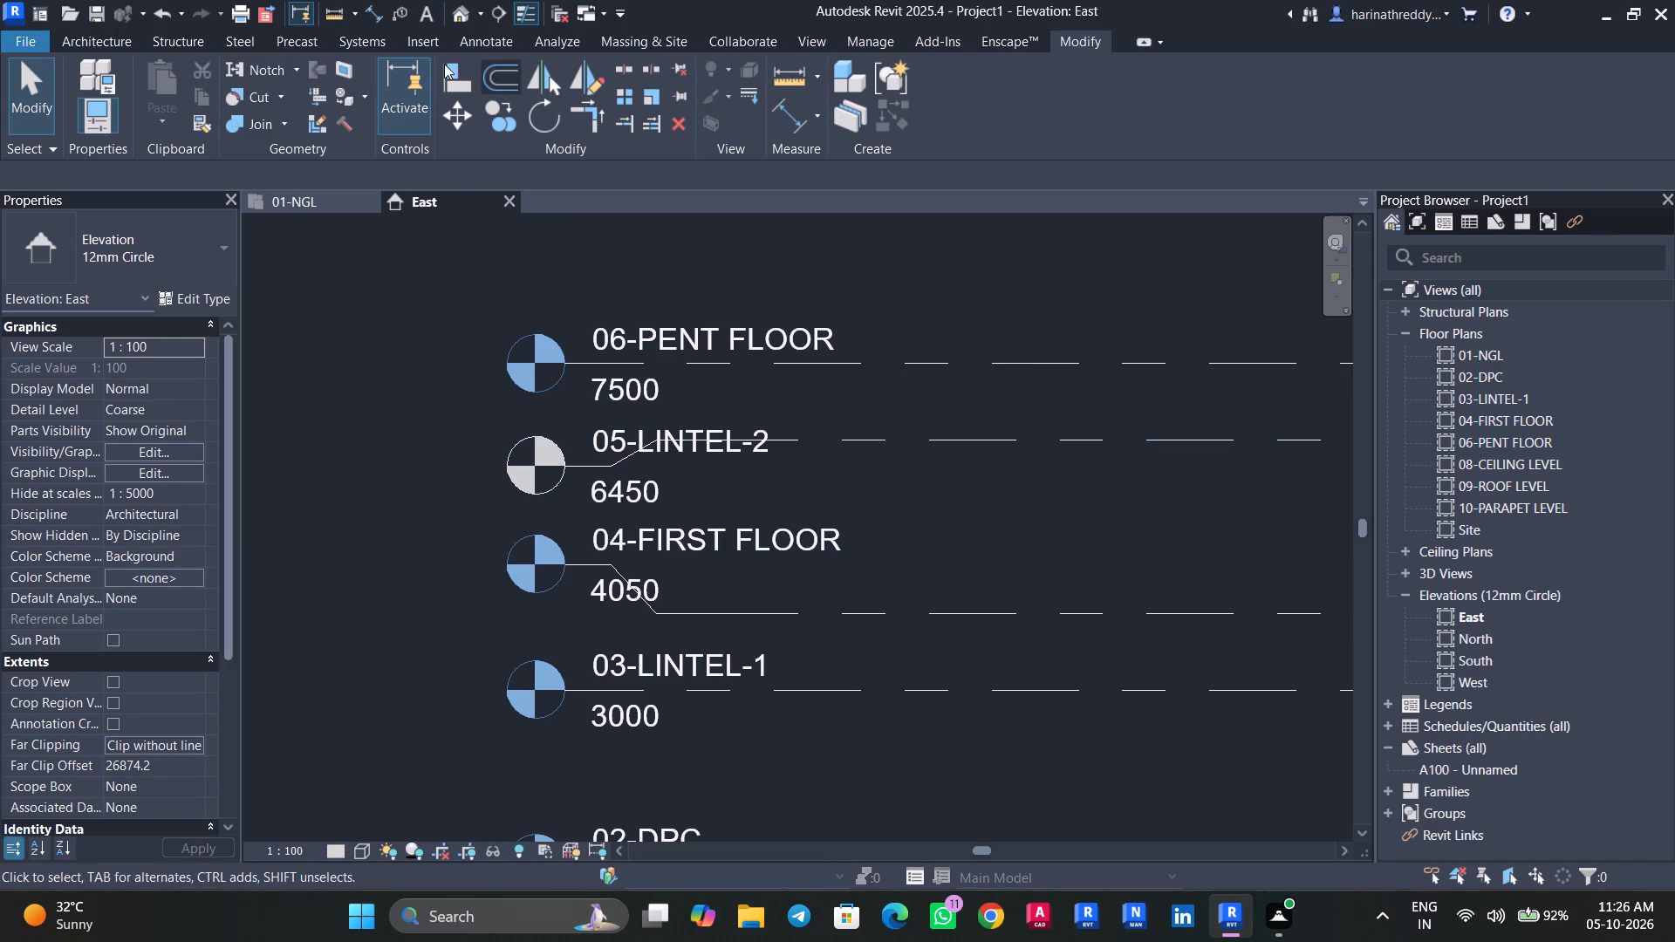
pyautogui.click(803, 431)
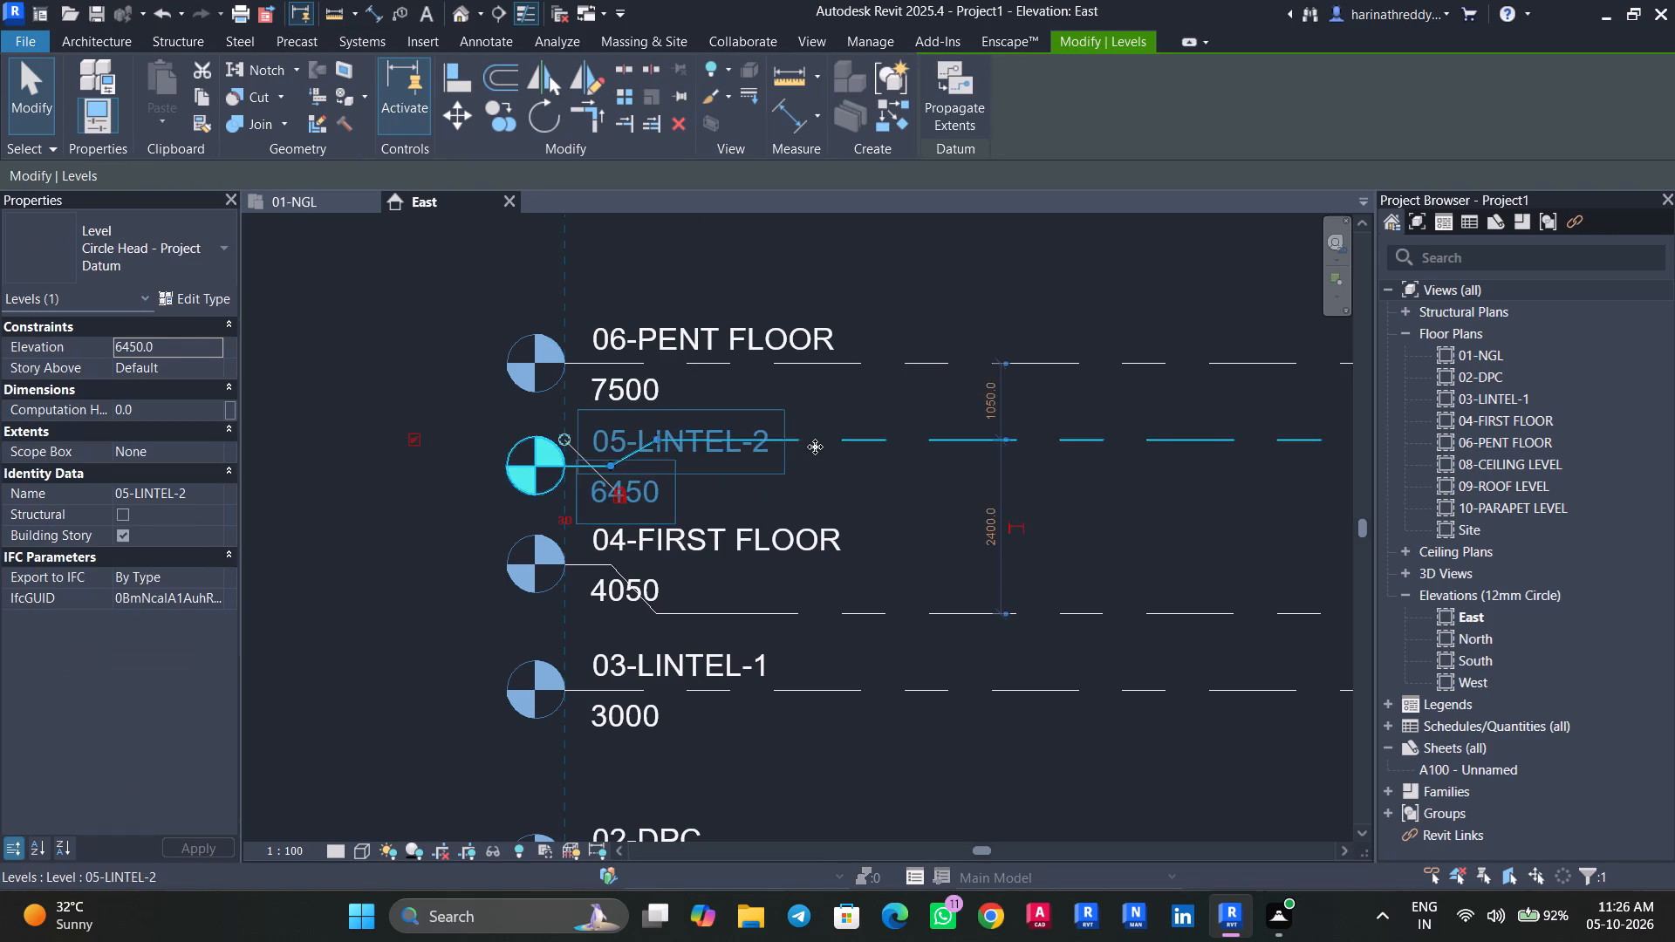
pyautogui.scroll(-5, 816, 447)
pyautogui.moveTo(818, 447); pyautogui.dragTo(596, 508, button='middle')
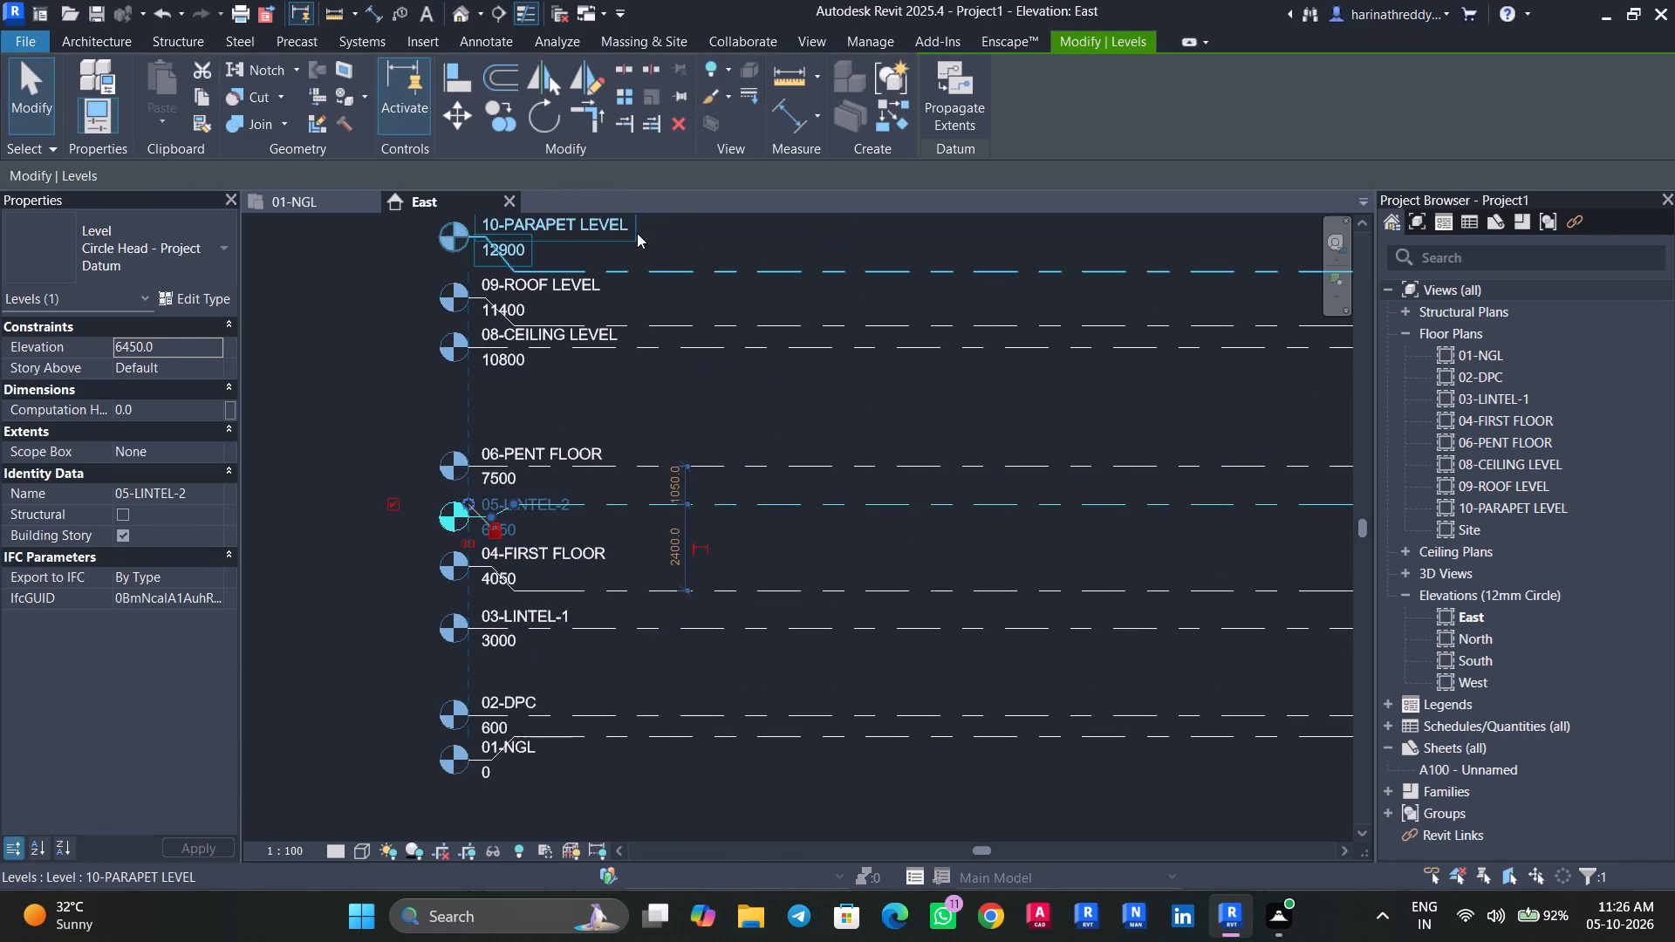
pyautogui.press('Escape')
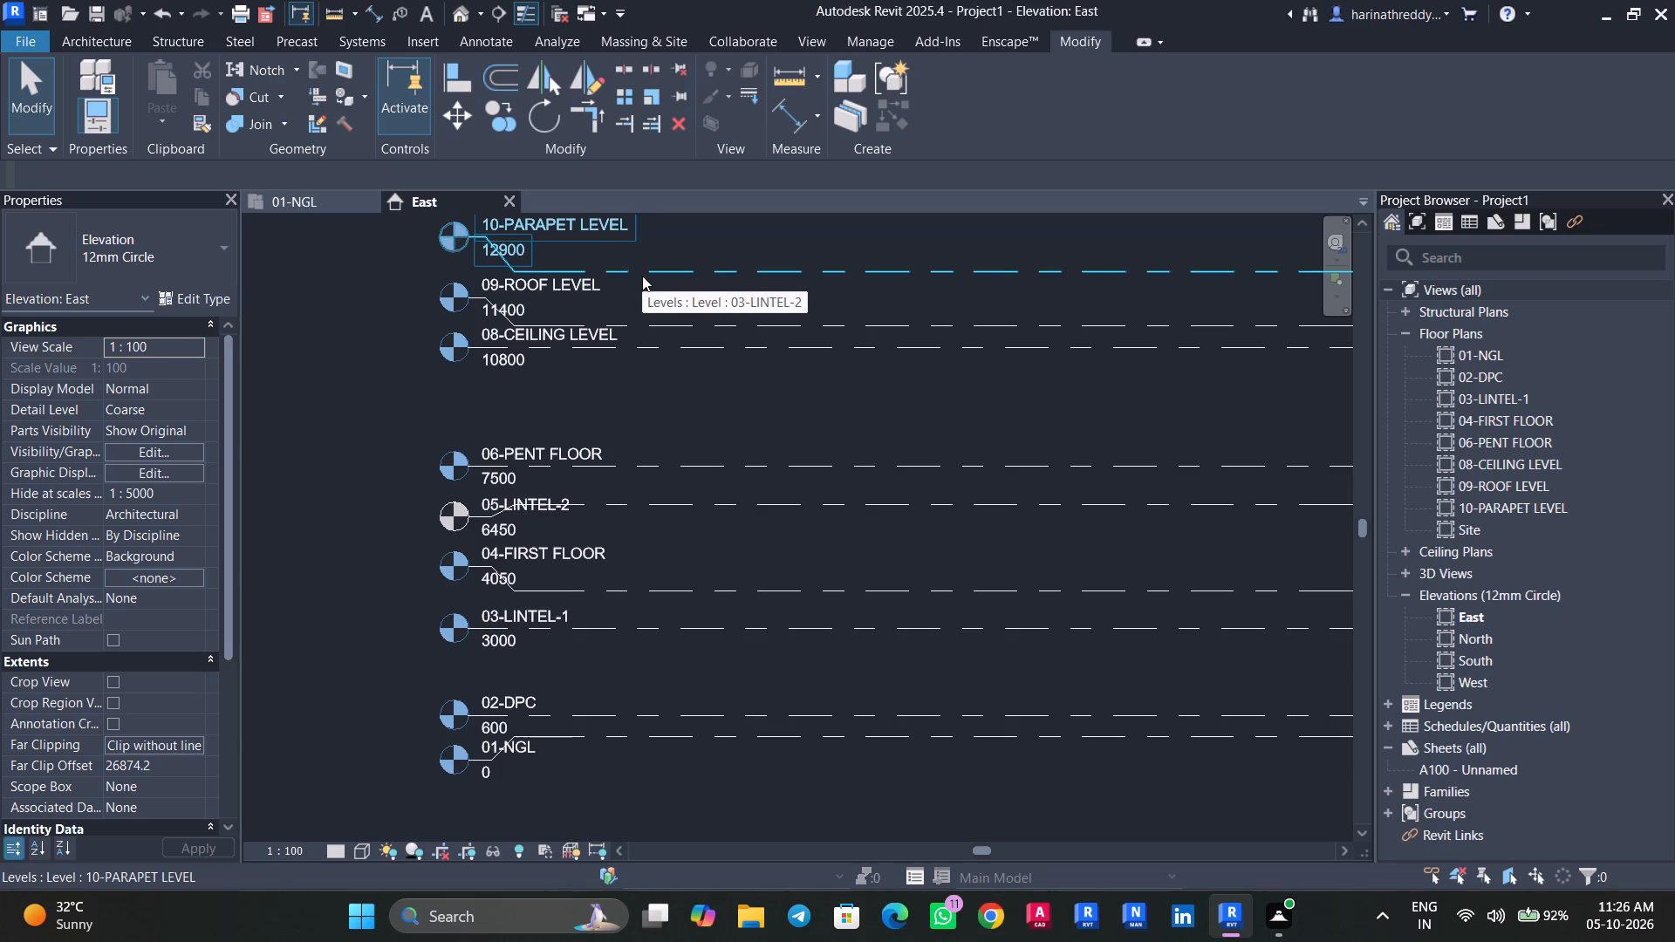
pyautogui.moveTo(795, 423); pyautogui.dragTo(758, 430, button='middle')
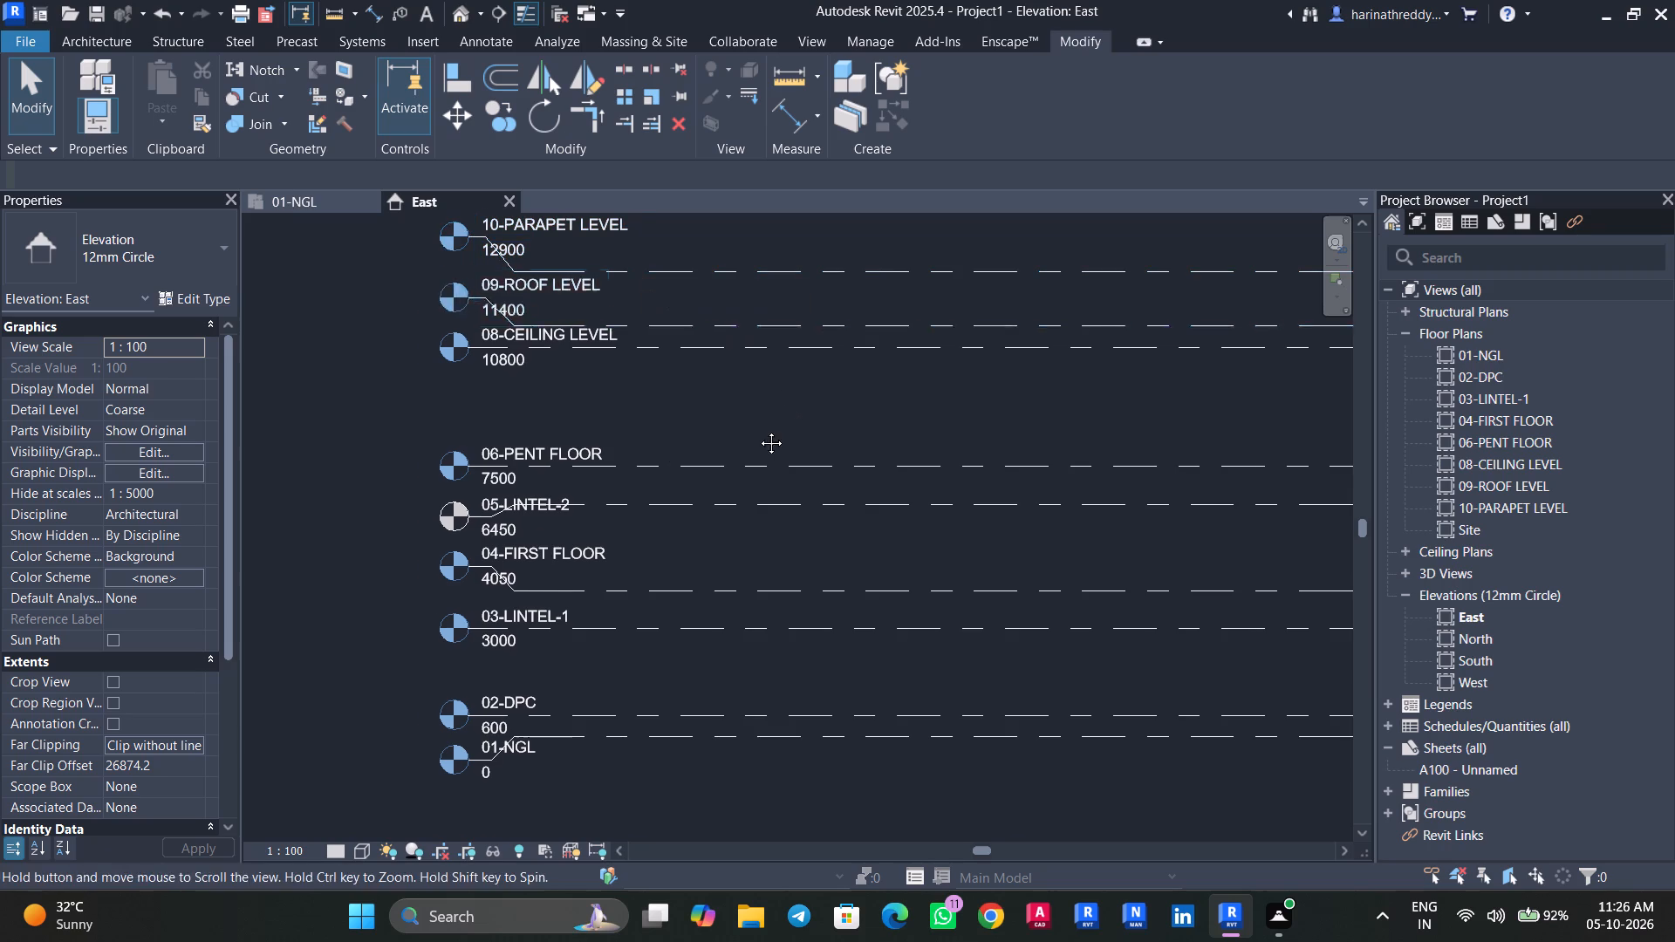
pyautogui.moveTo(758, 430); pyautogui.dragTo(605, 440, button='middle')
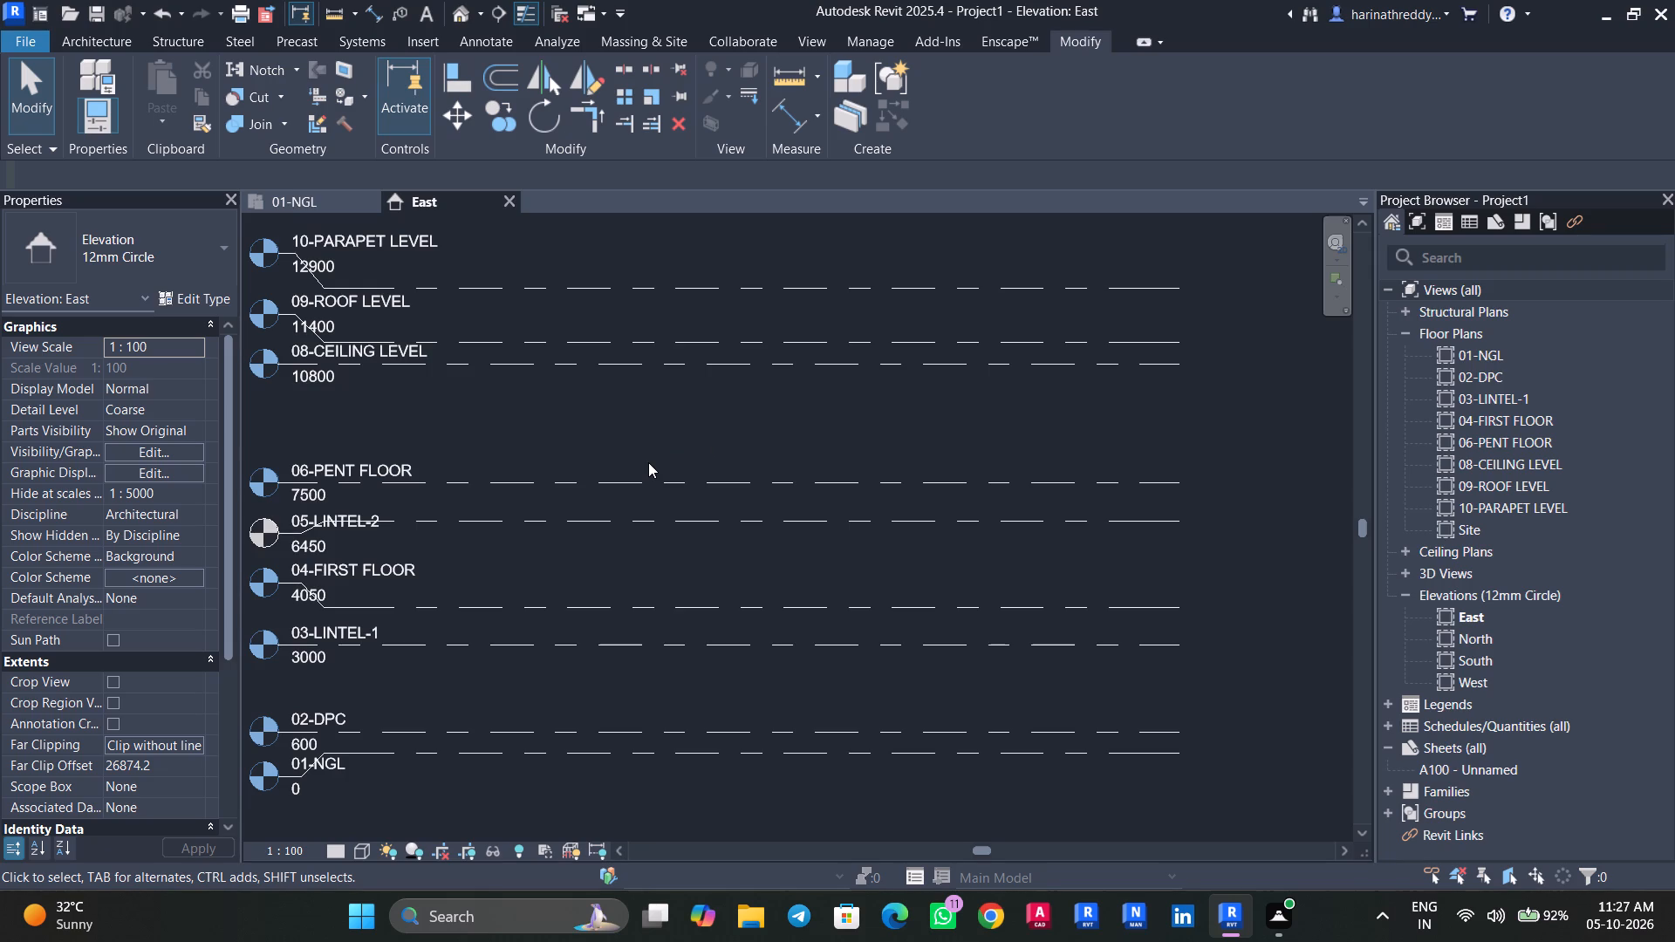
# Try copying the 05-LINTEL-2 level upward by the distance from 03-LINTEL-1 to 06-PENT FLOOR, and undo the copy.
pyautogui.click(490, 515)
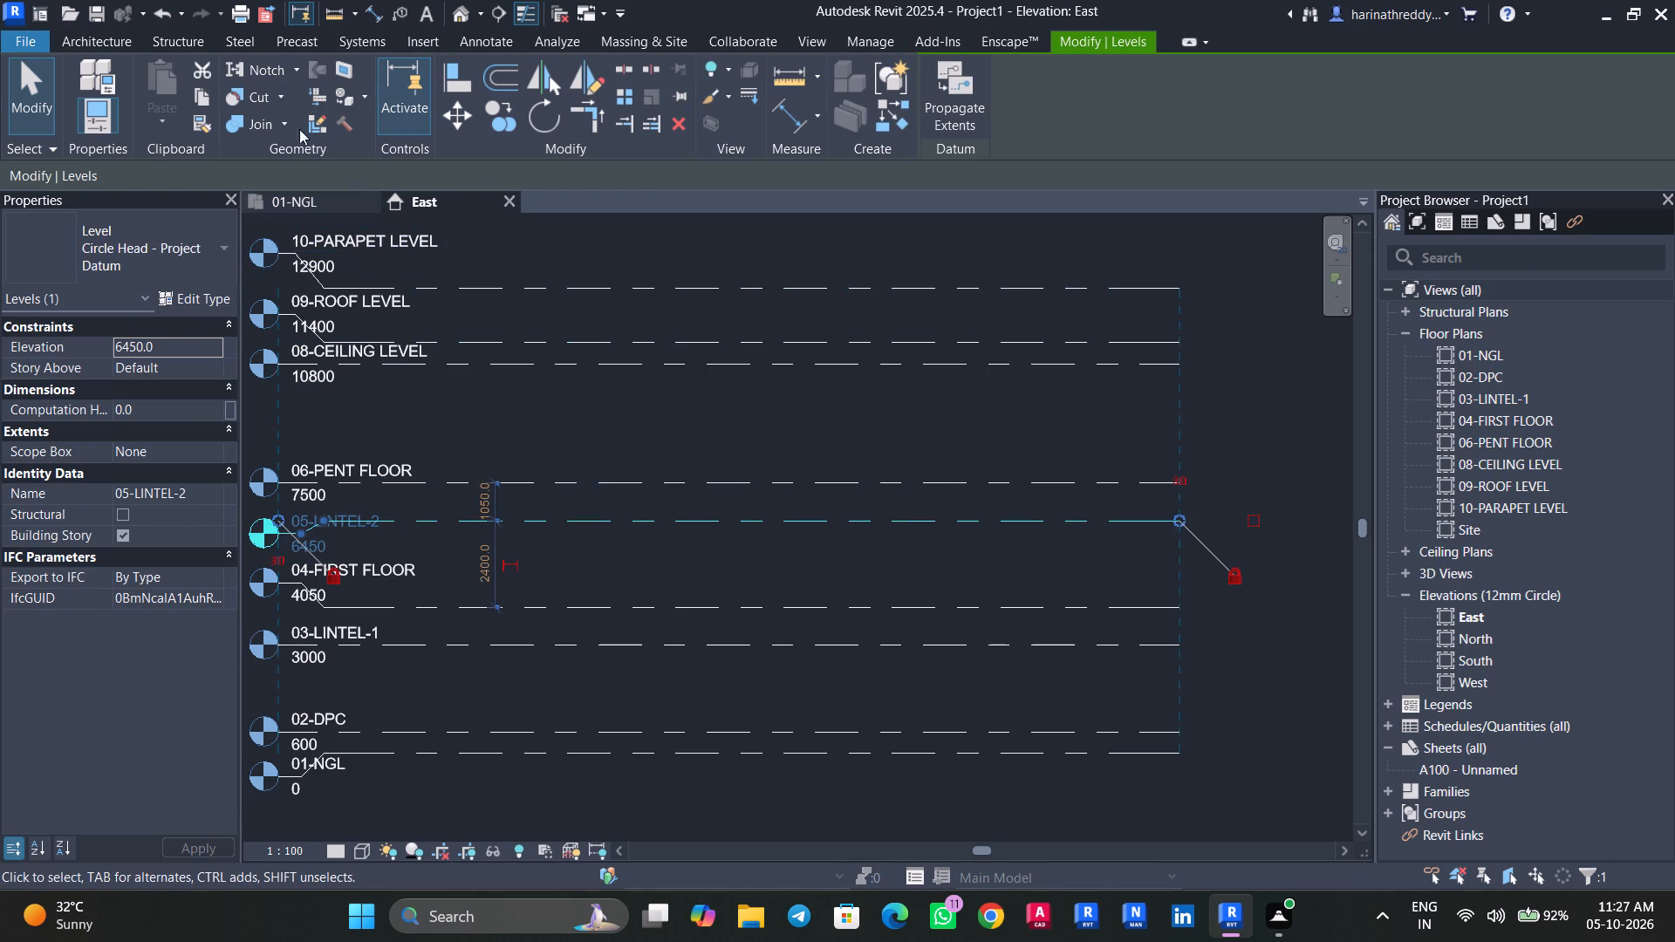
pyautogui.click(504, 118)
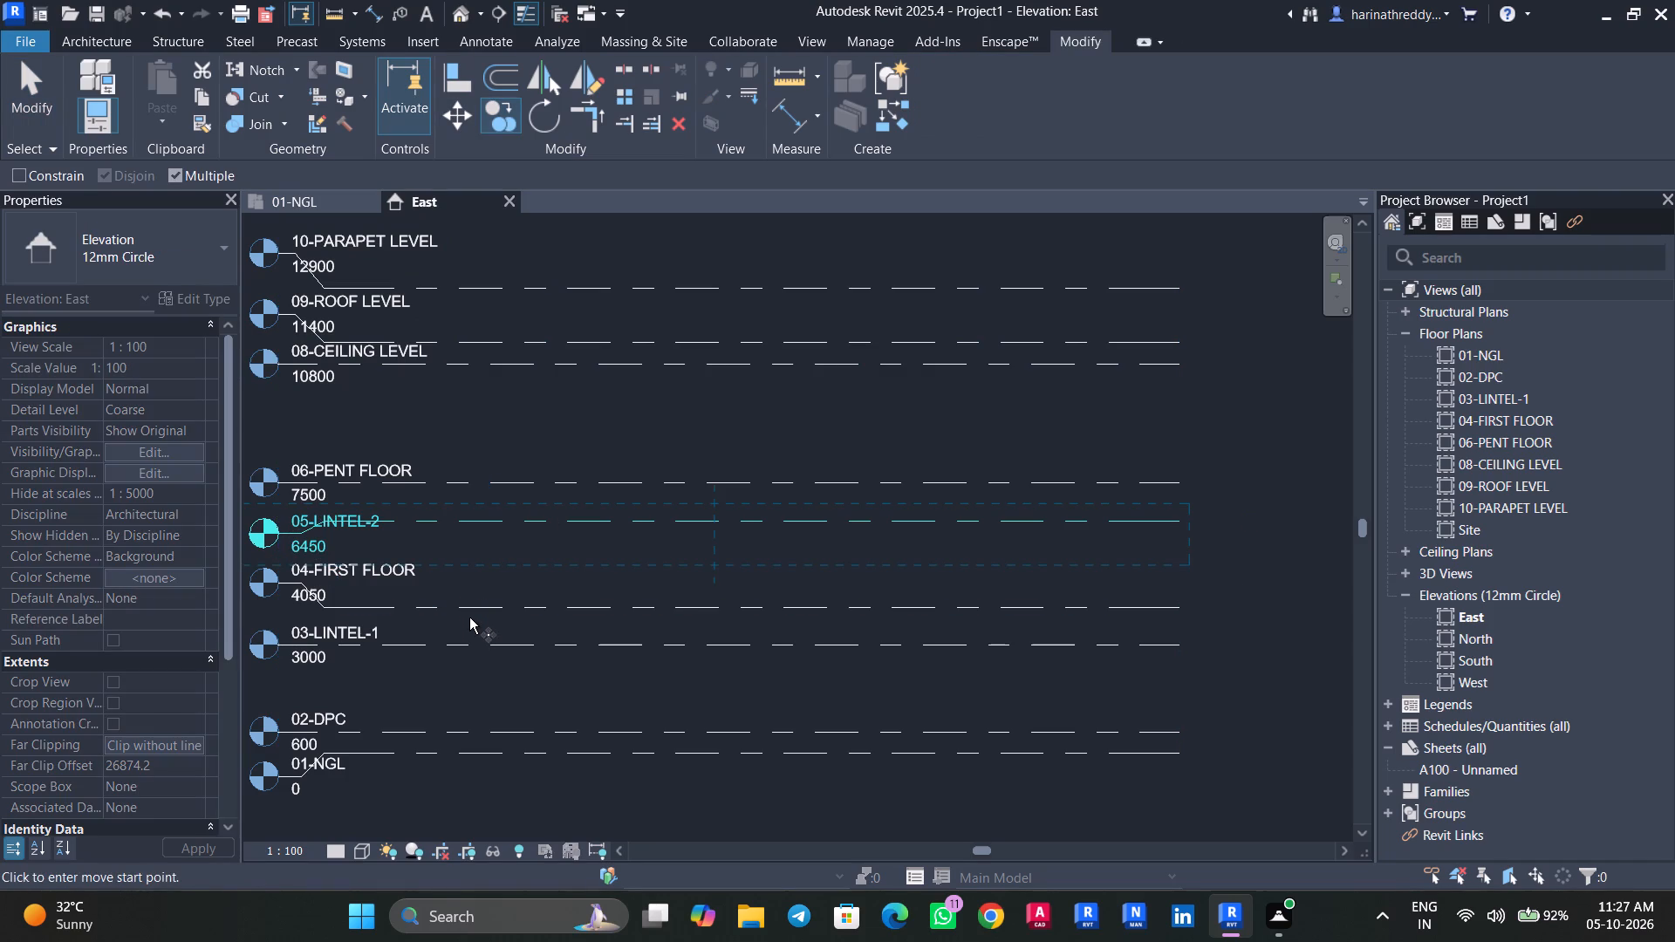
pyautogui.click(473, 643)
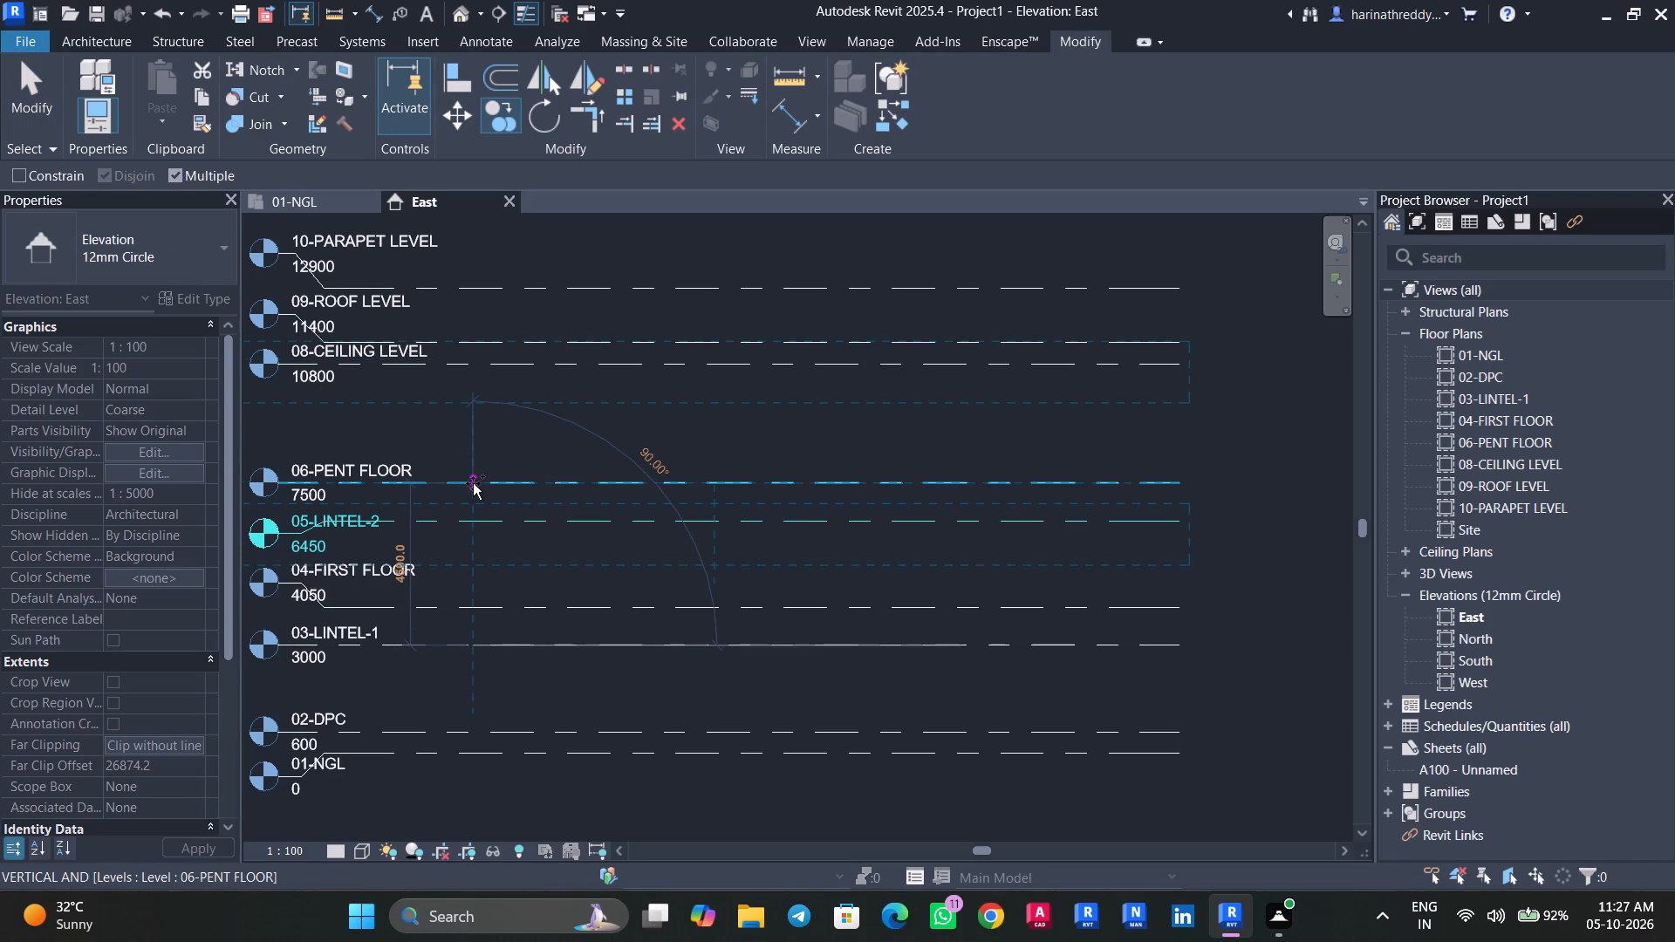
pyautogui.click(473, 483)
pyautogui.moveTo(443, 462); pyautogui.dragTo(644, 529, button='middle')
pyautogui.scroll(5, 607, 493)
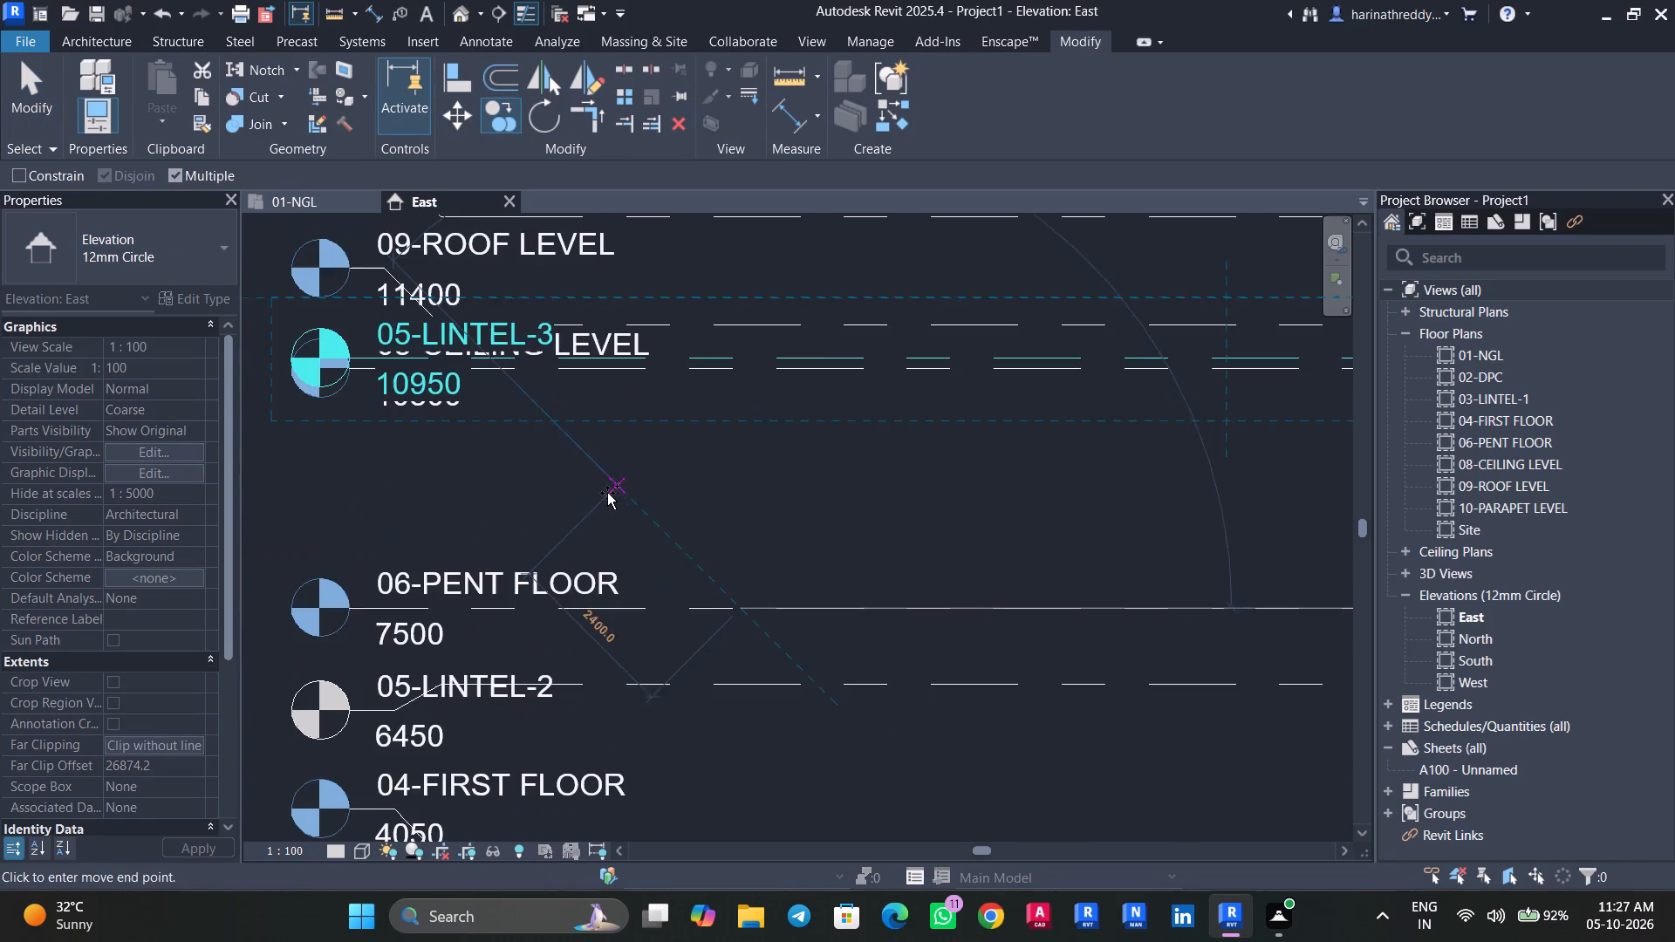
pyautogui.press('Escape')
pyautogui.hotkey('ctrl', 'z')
# Copy the 05-LINTEL-2 level 3450 upward, using the 03-LINTEL-1 line as start point and the 05-LINTEL-2 line as end point.
pyautogui.scroll(-3, 611, 501)
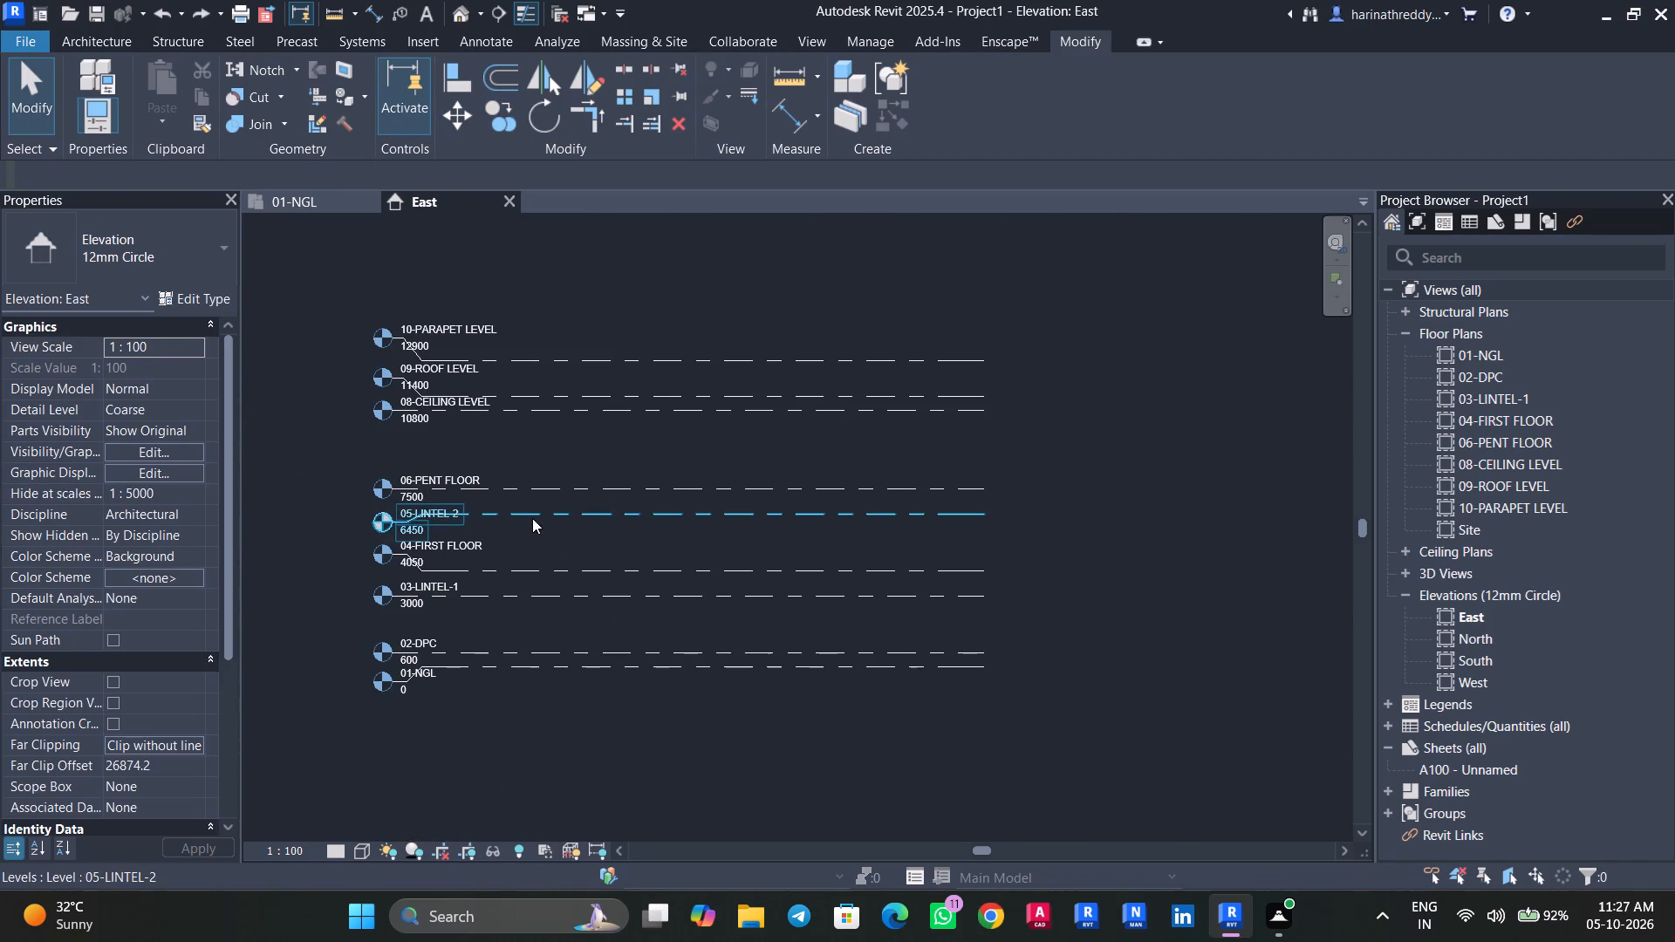
pyautogui.click(535, 514)
pyautogui.click(501, 124)
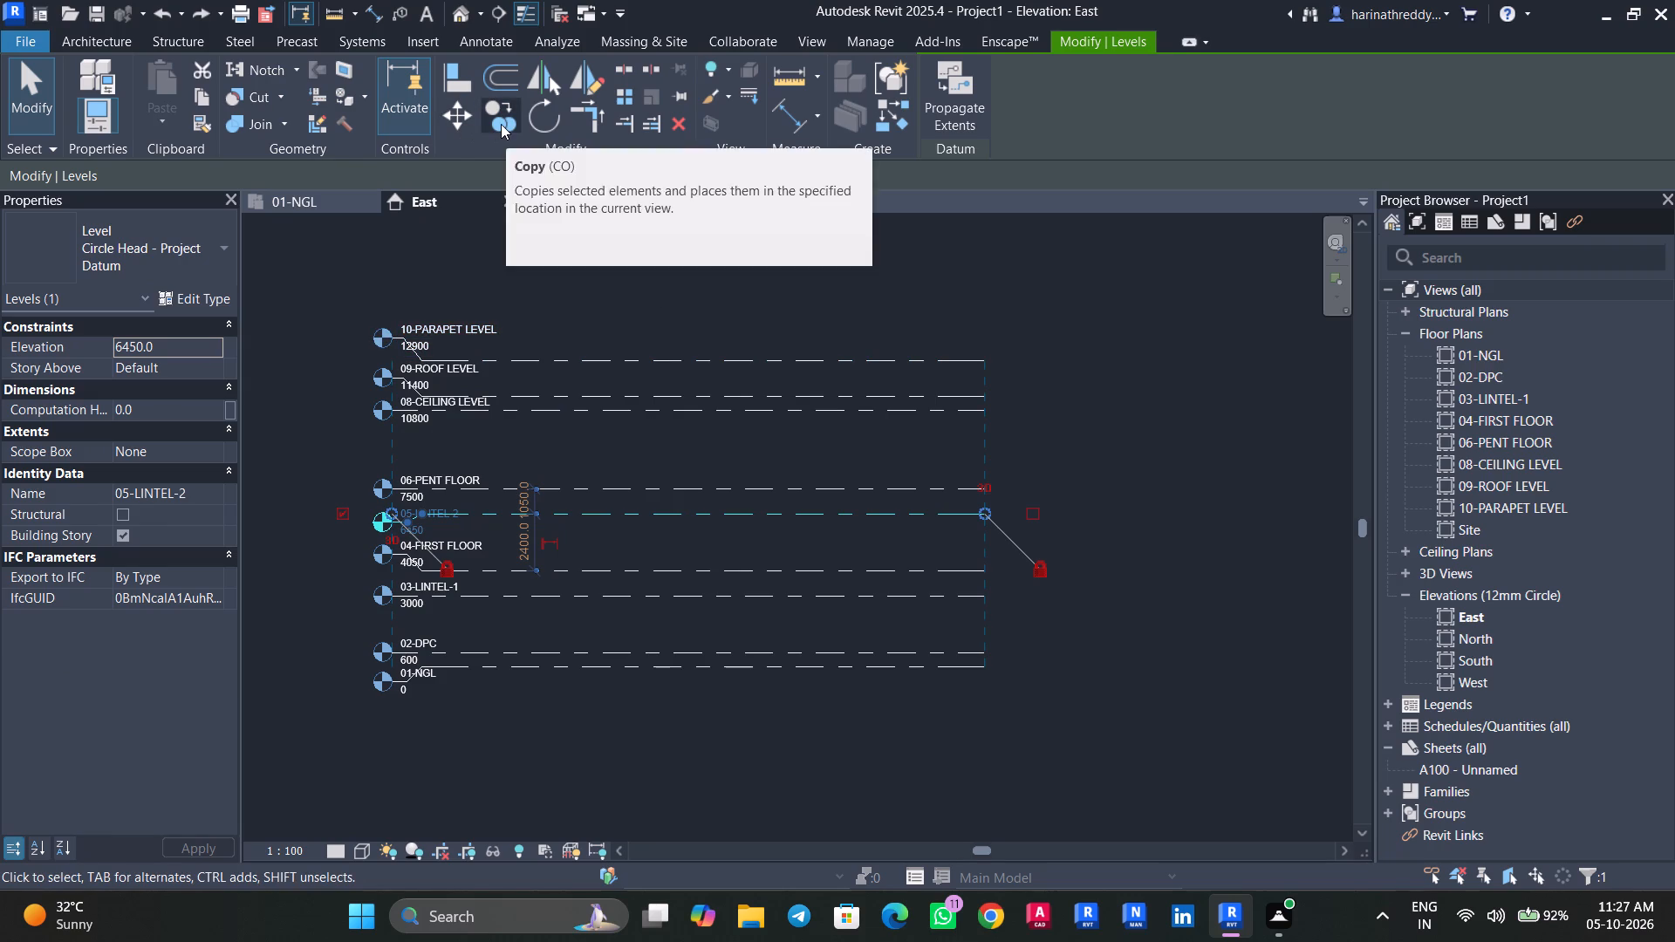
pyautogui.click(503, 590)
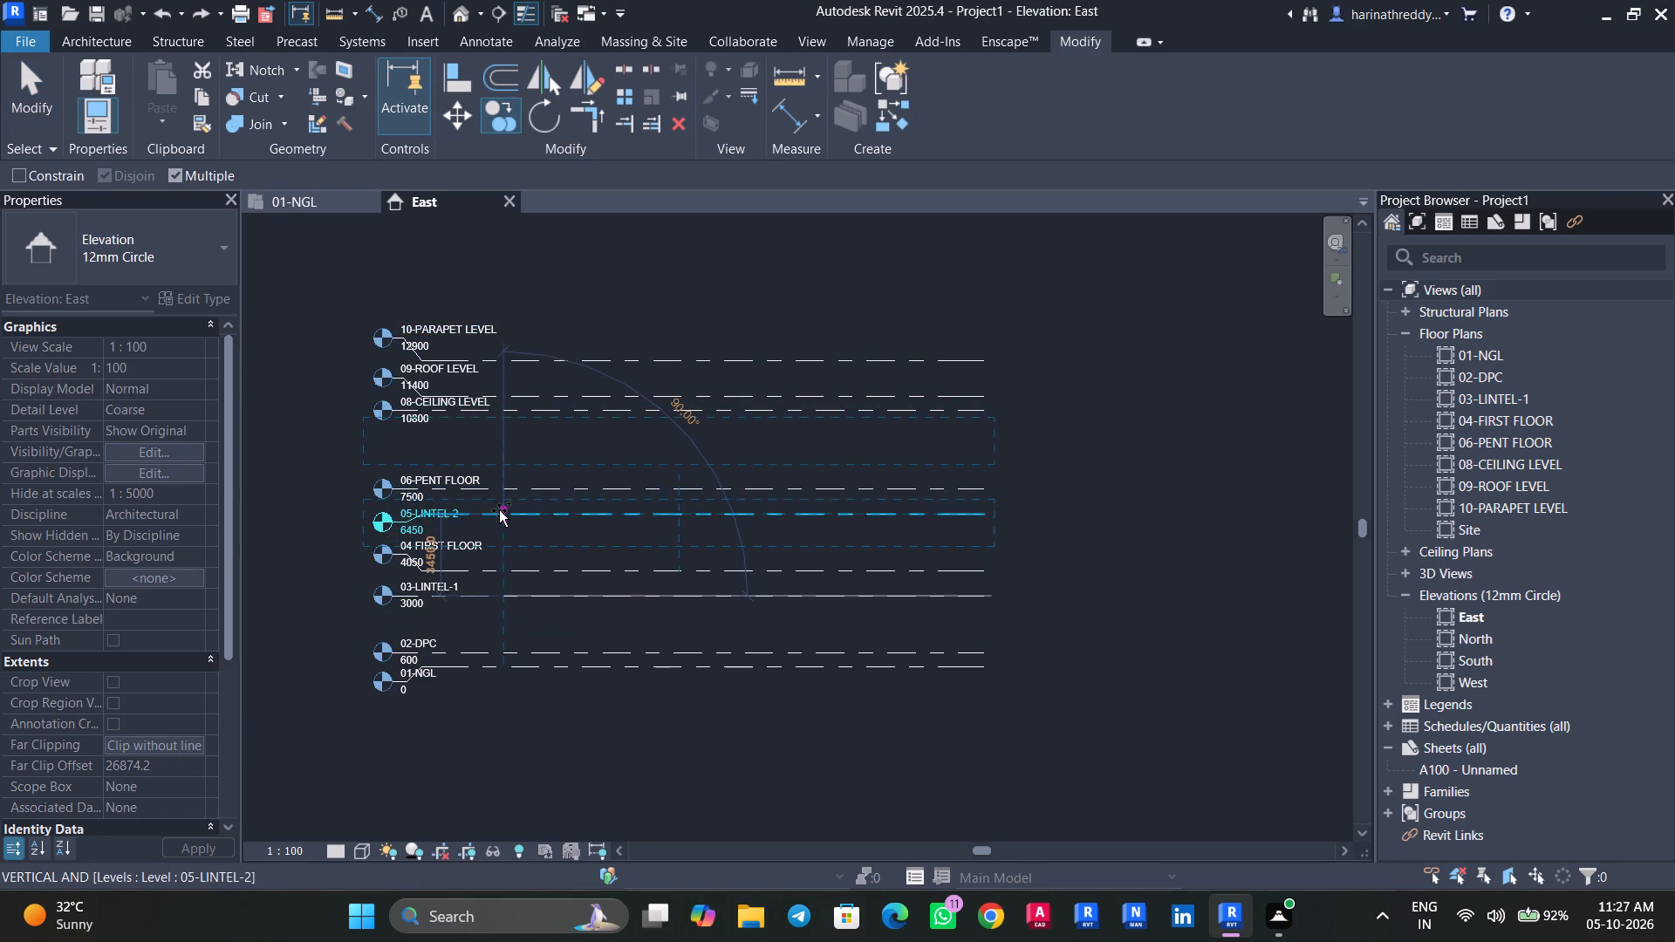
pyautogui.click(499, 510)
pyautogui.press('Escape')
pyautogui.press('Escape')
# Add an elbow to the copied lintel level above 06-PENT FLOOR so its head sits clear of the 08-CEILING LEVEL label.
pyautogui.scroll(8, 422, 439)
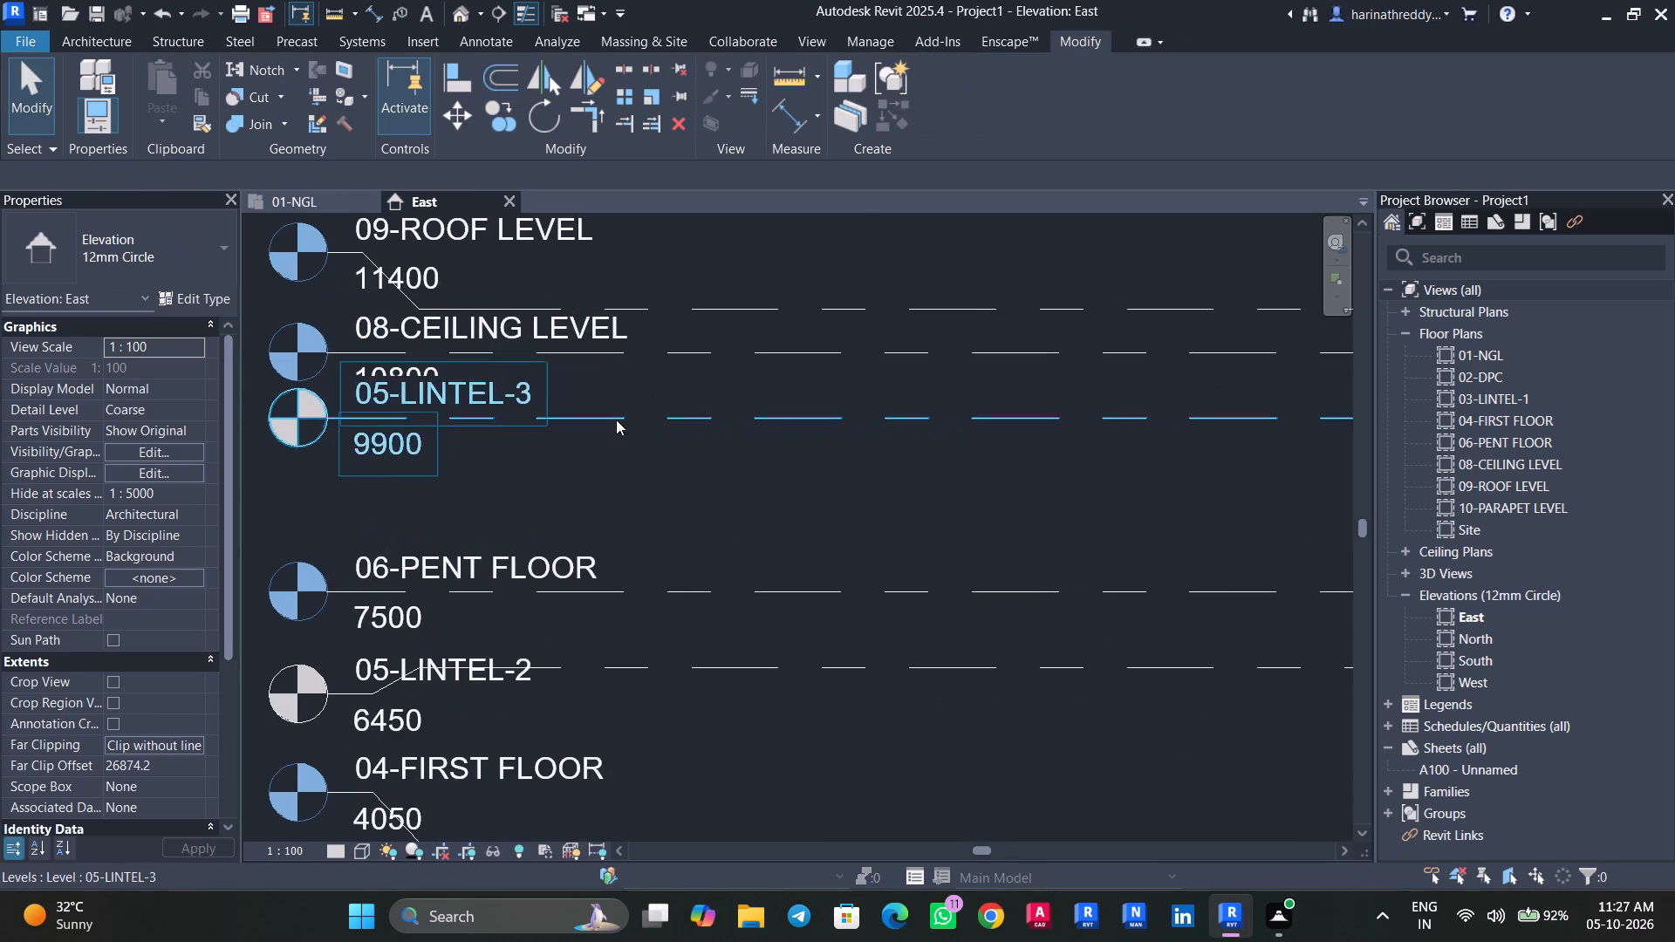
pyautogui.click(616, 420)
pyautogui.click(372, 420)
pyautogui.press('Escape')
pyautogui.press('Escape')
pyautogui.scroll(-3, 538, 484)
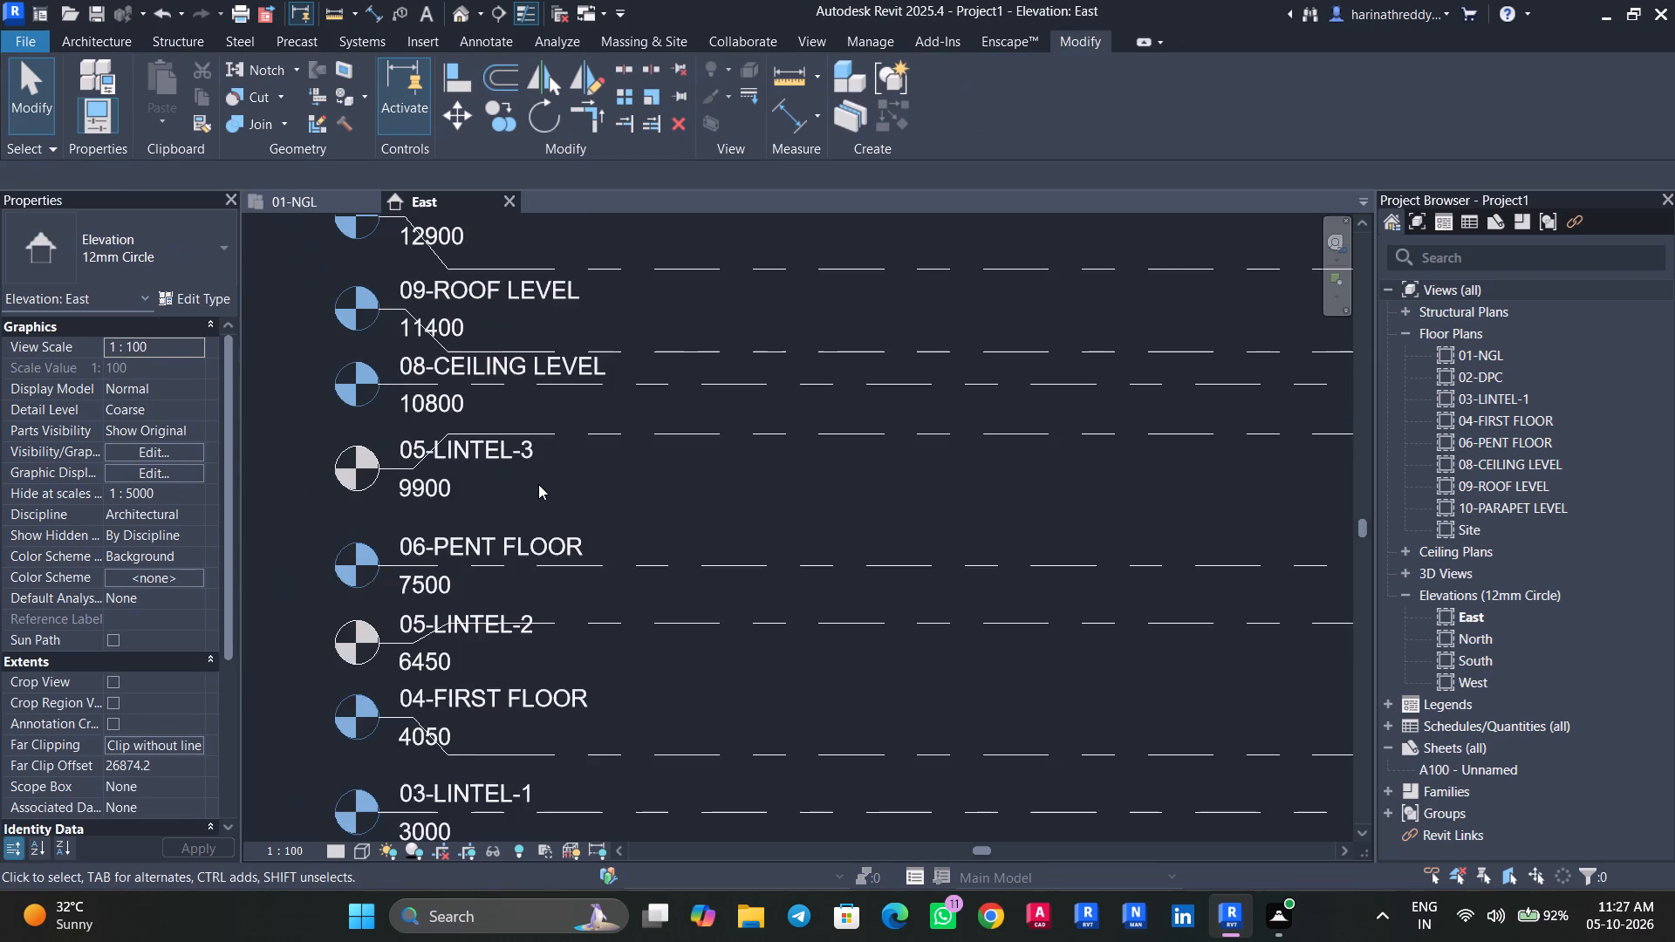
pyautogui.moveTo(575, 489); pyautogui.dragTo(505, 479, button='middle')
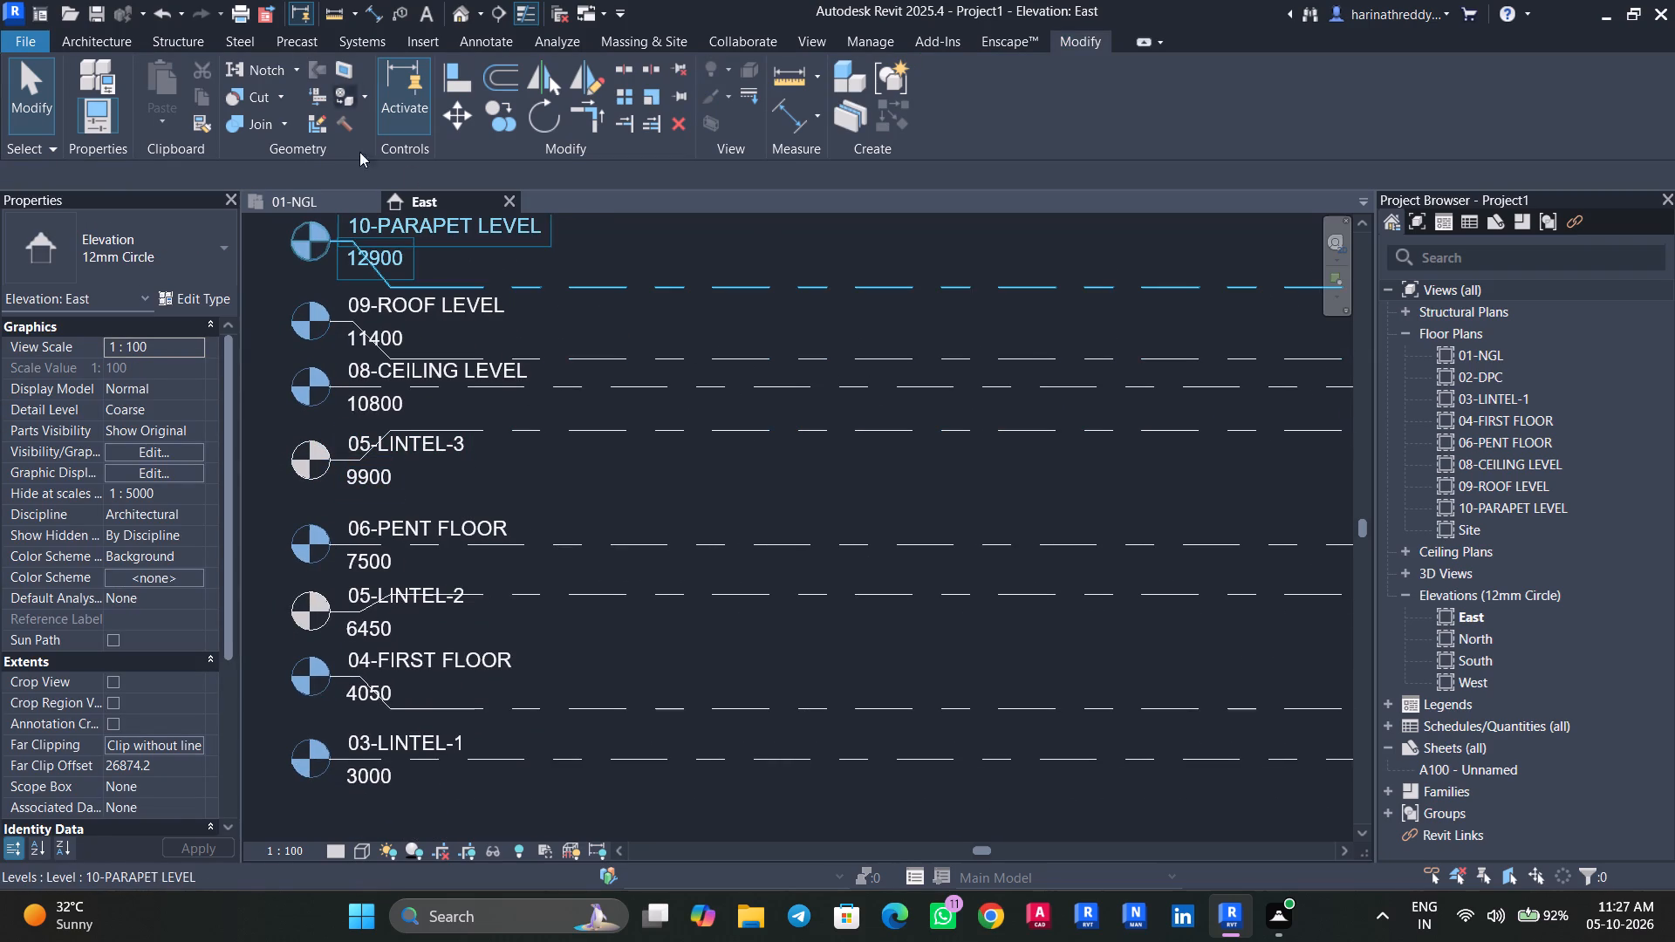
# Rename the copied lintel level between 06-PENT FLOOR and 08-CEILING LEVEL as 07-LINTEL-3.
pyautogui.click(362, 435)
pyautogui.scroll(3, 359, 454)
pyautogui.click(367, 443)
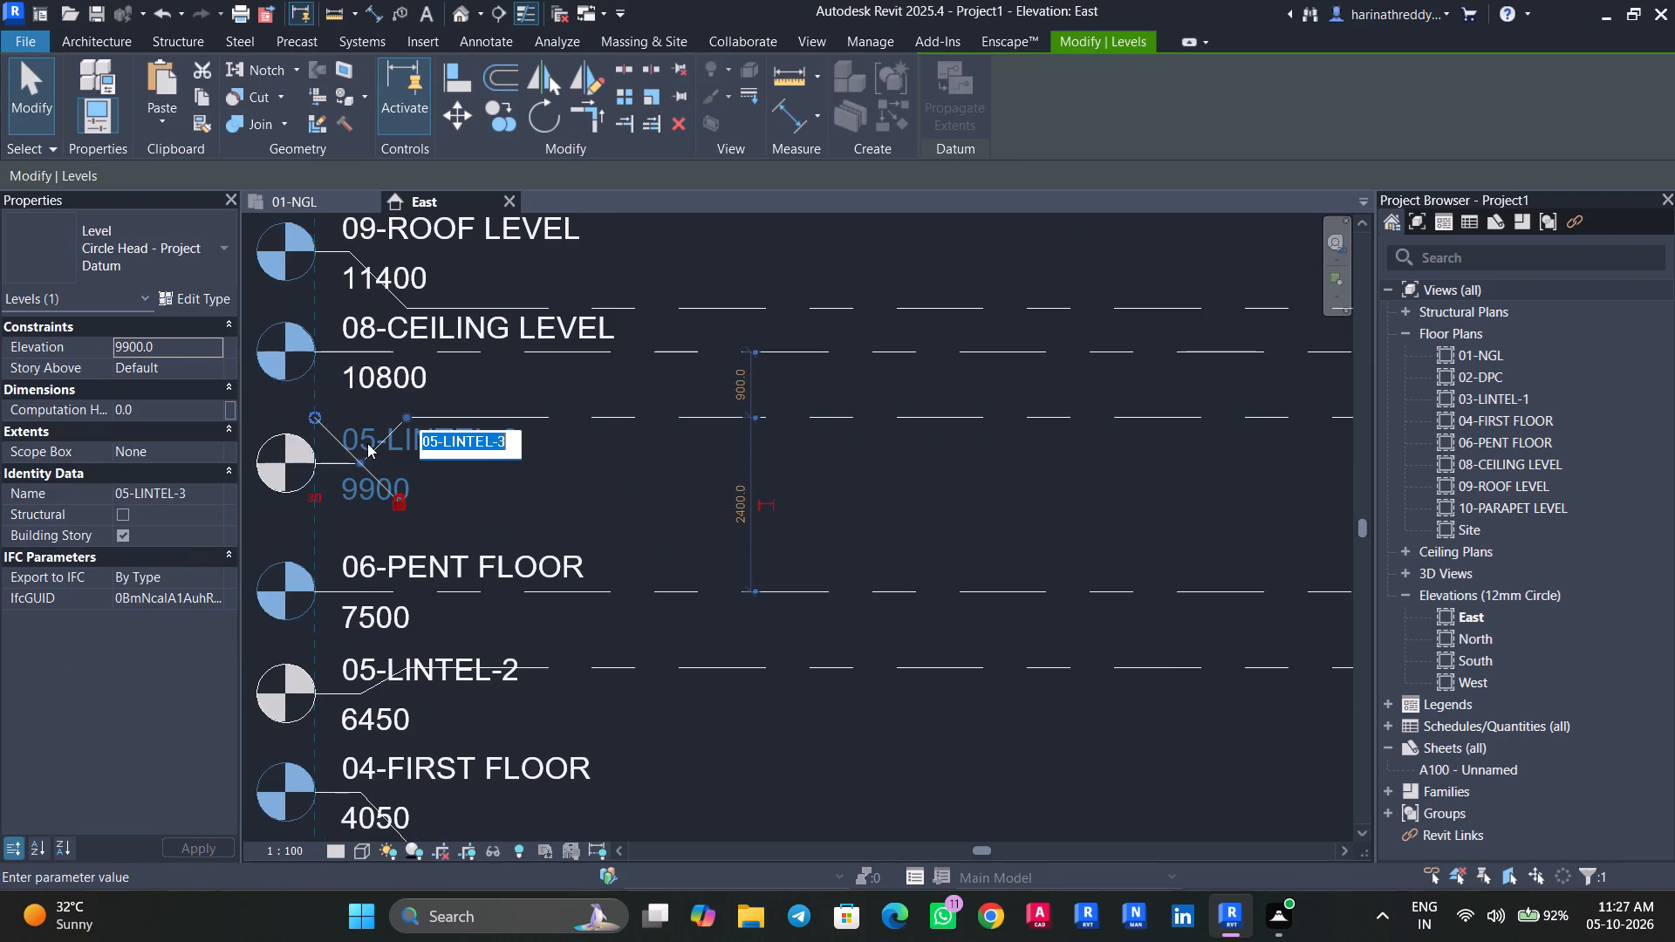
pyautogui.click(433, 450)
pyautogui.click(438, 447)
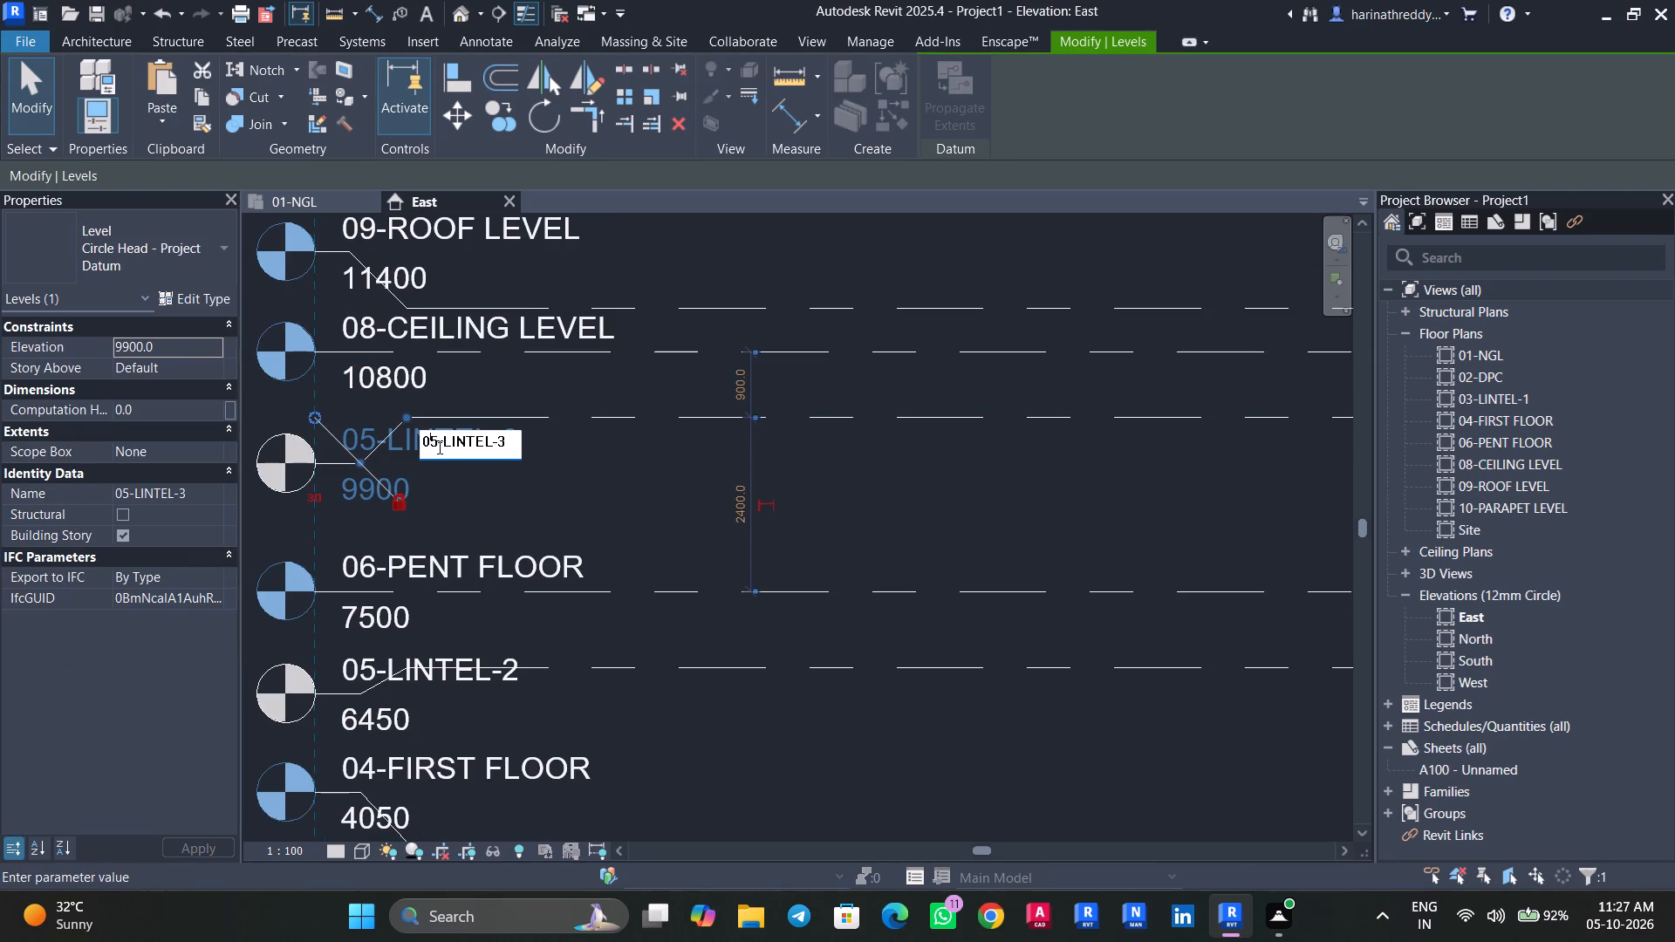
pyautogui.press('BackSpace')
pyautogui.press('7')
pyautogui.click(612, 458)
pyautogui.press('Escape')
pyautogui.press('Escape')
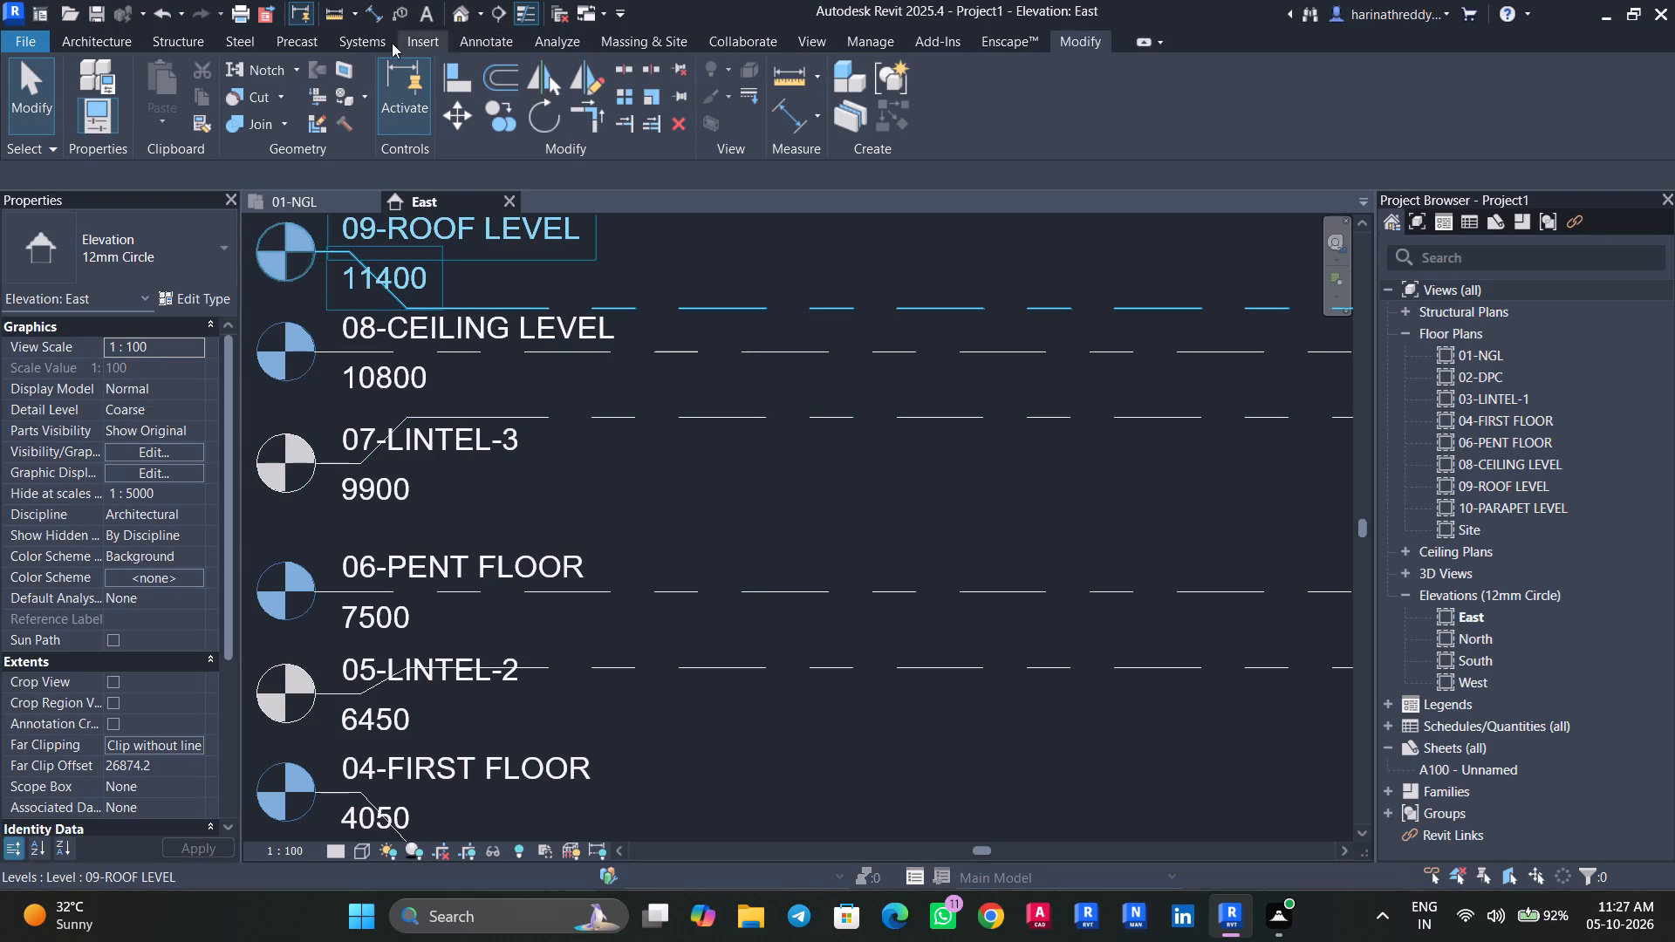
# Create floor plan views for the 05-LINTEL-2 and 07-LINTEL-3 levels, without duplicating existing views.
pyautogui.click(810, 42)
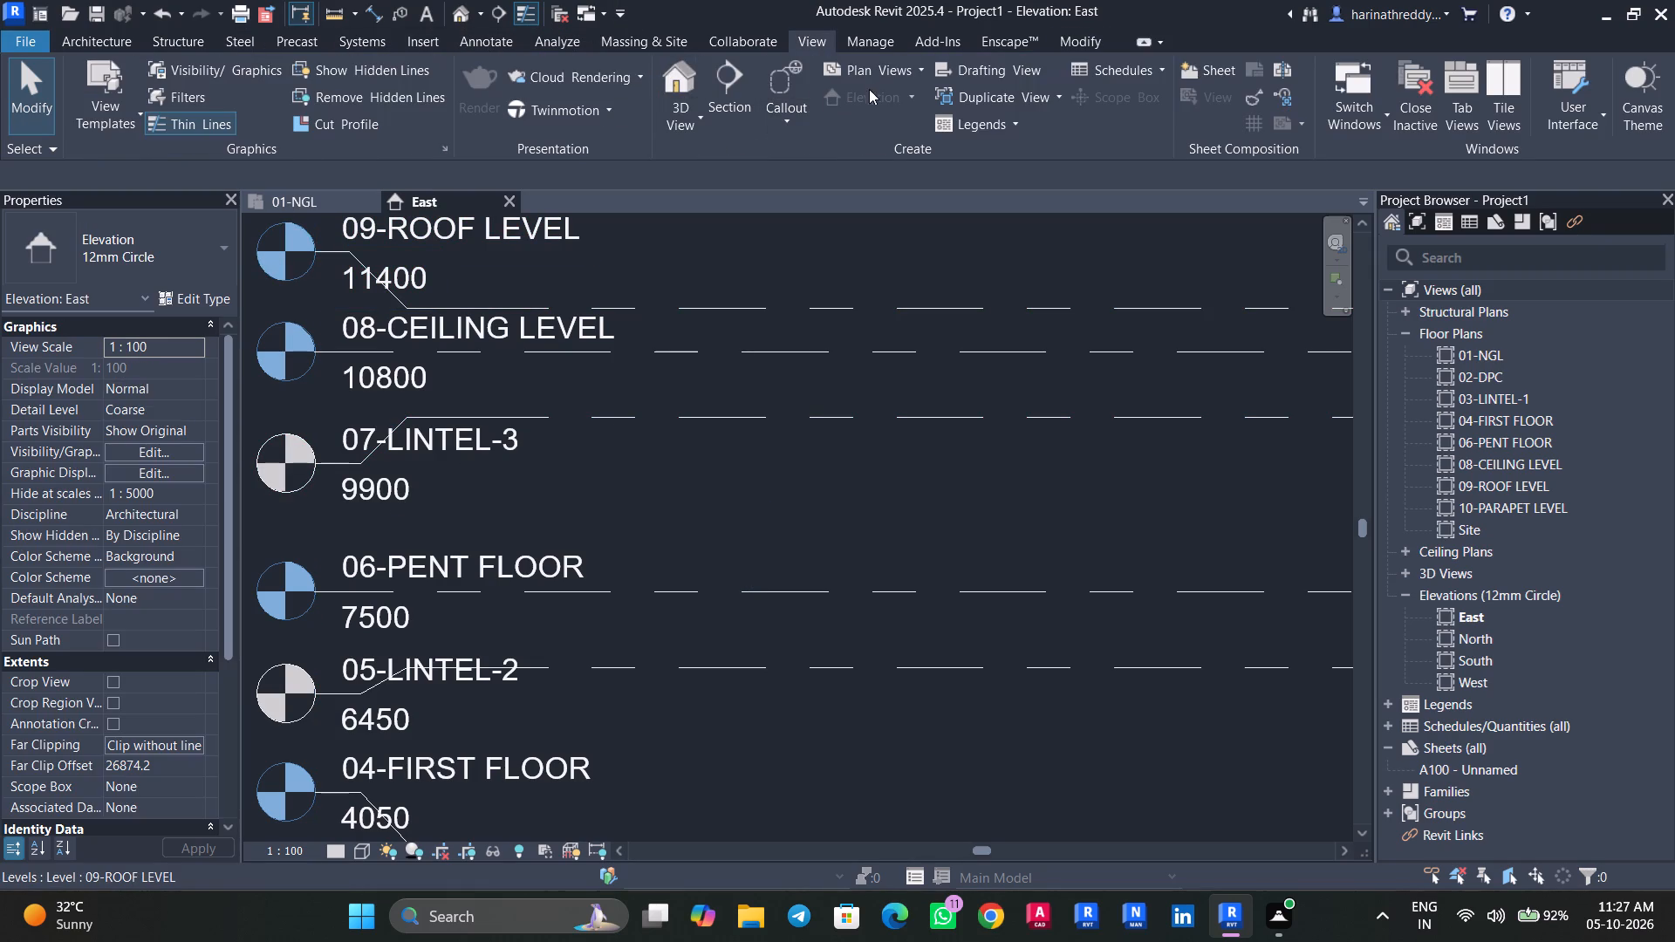
pyautogui.click(870, 66)
pyautogui.click(886, 118)
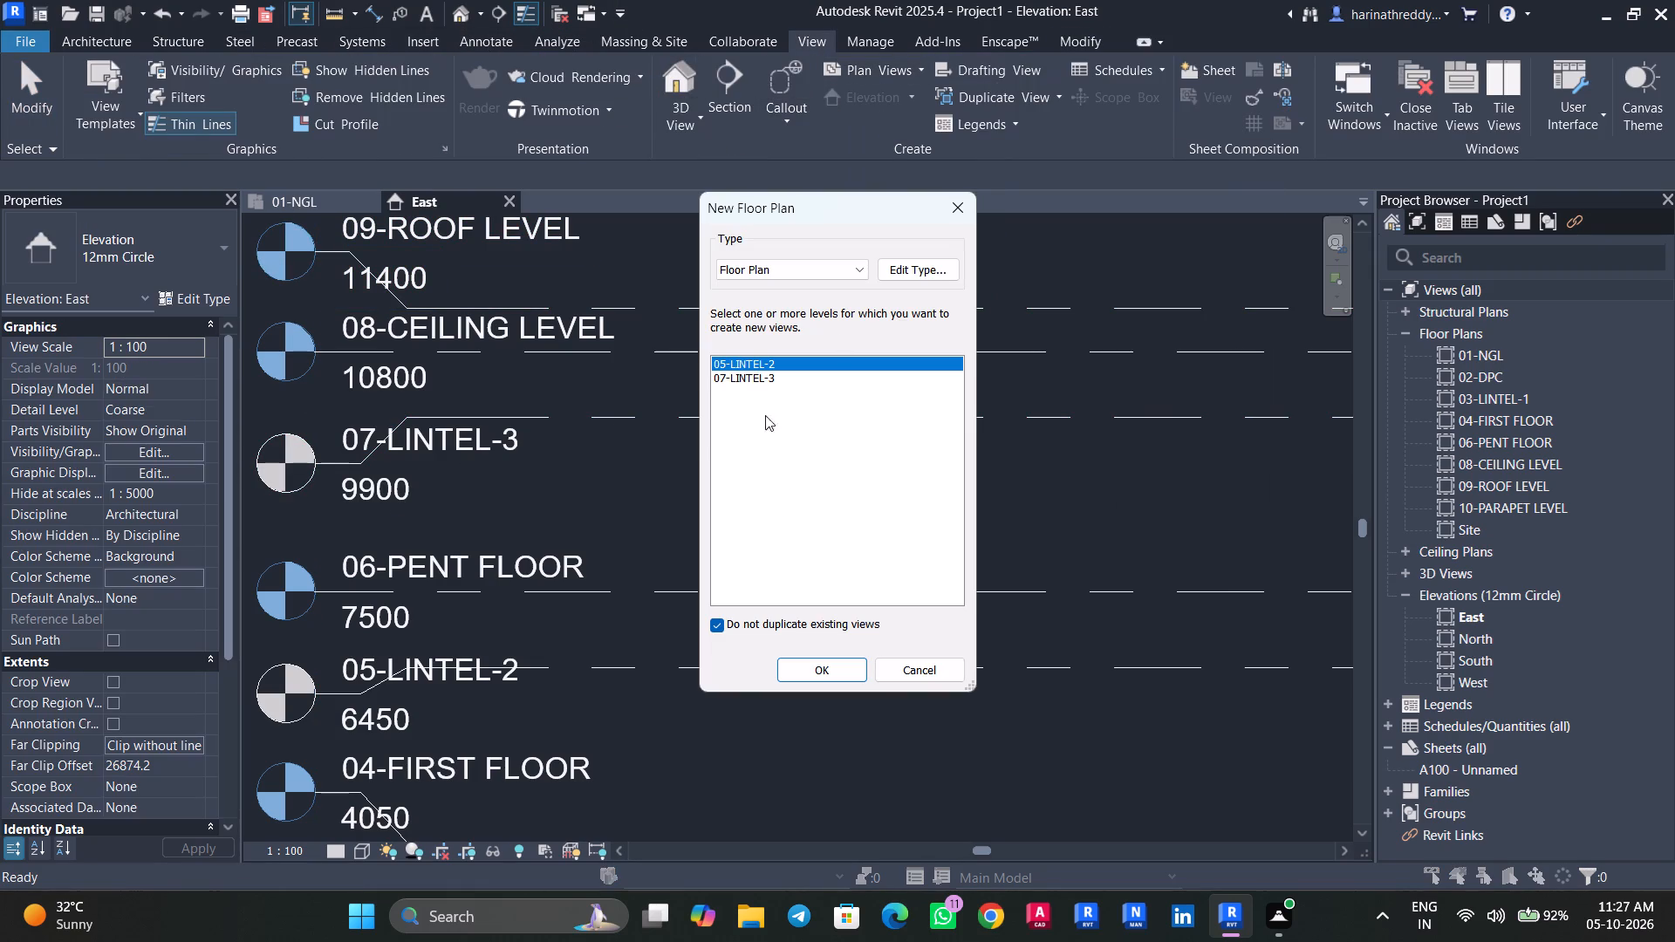
pyautogui.keyDown('ctrl'); pyautogui.click(755, 389); pyautogui.keyUp('ctrl')
pyautogui.click(810, 675)
pyautogui.press('Escape')
pyautogui.press('Escape')
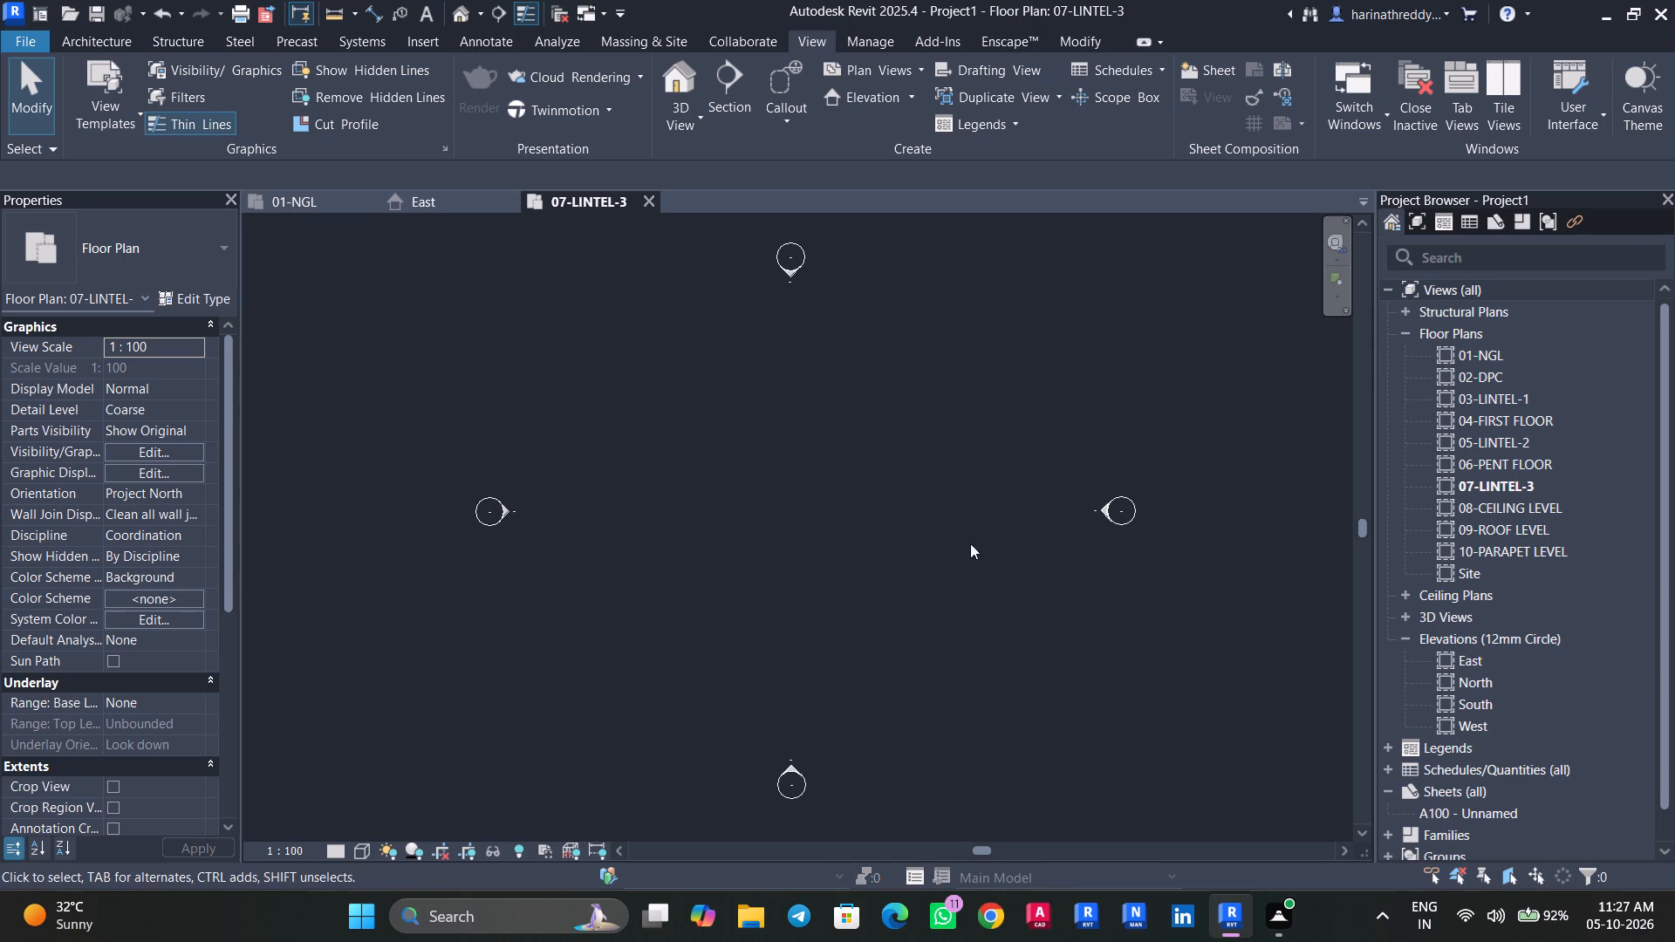
pyautogui.press('Escape')
pyautogui.press('Escape')
pyautogui.press('Escape')
# Return to the East elevation and review the full stack of levels from 01-NGL to 10-PARAPET LEVEL.
pyautogui.doubleClick(1507, 652)
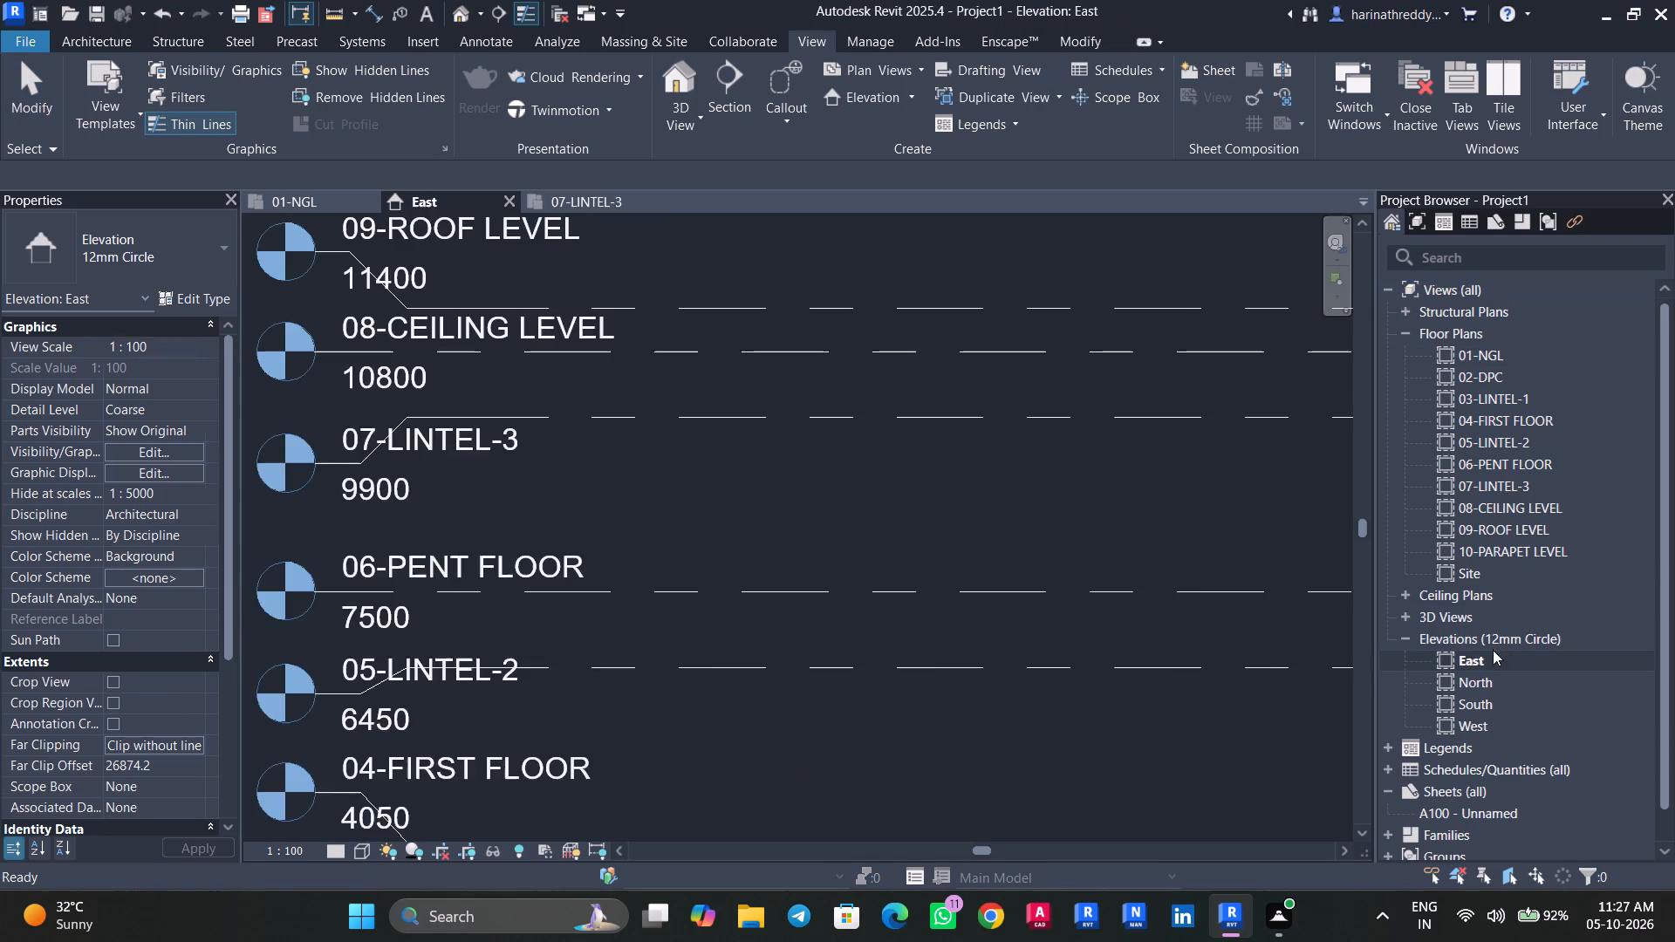
pyautogui.scroll(-7, 930, 648)
pyautogui.moveTo(1031, 685); pyautogui.dragTo(792, 594, button='middle')
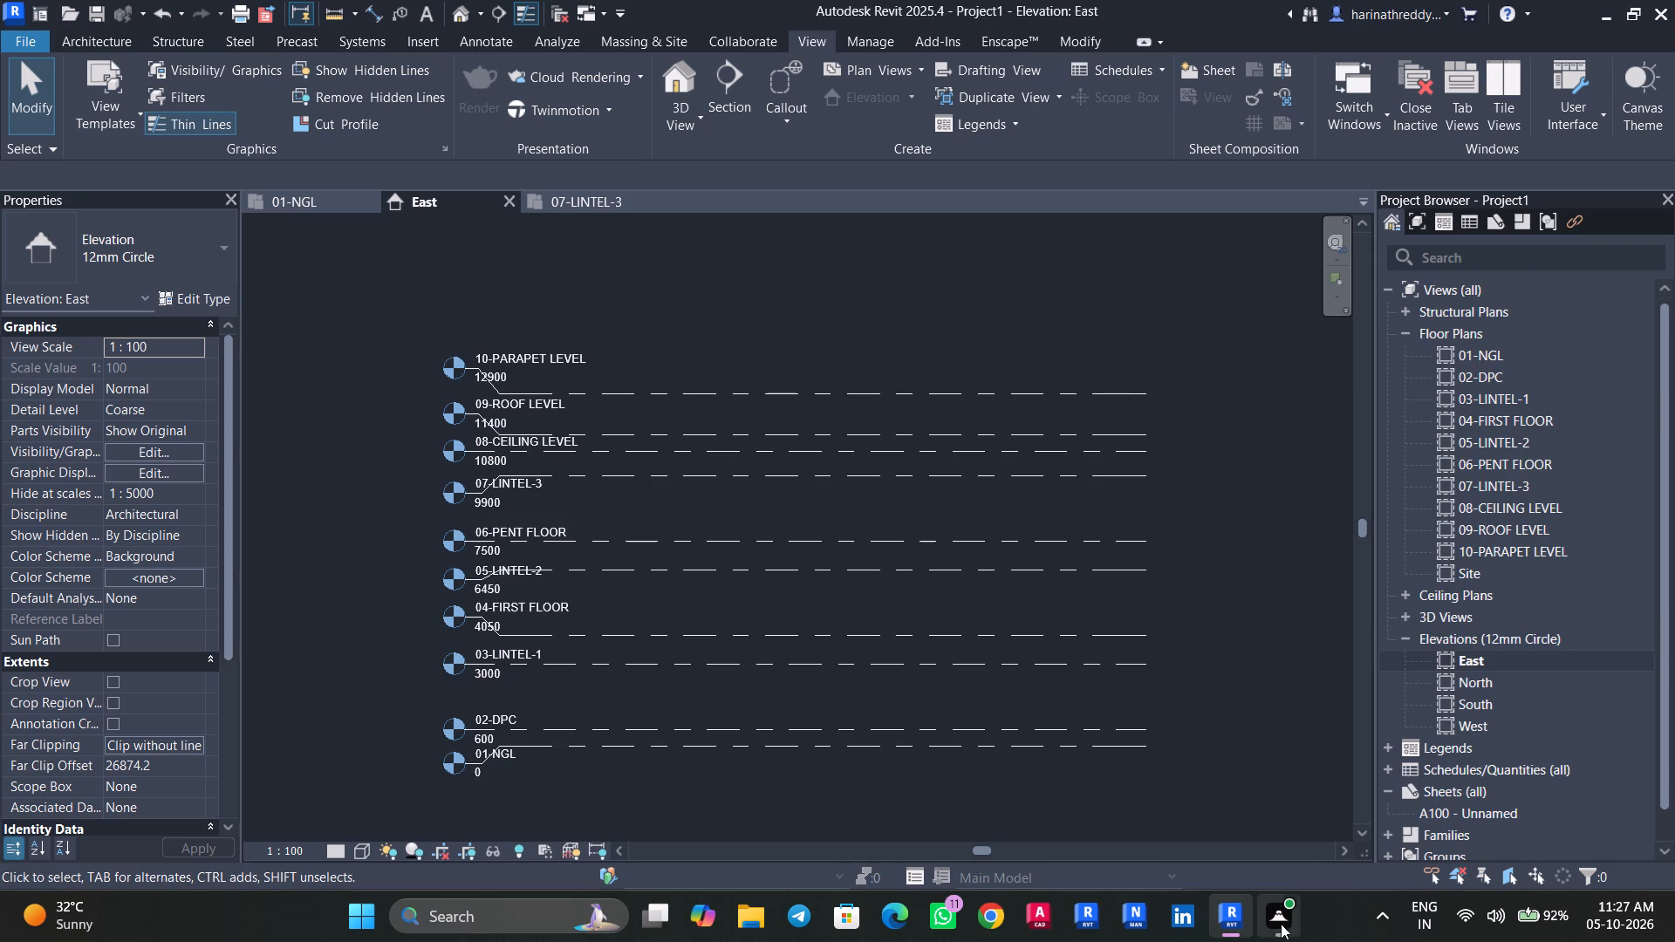
pyautogui.click(1209, 584)
pyautogui.scroll(3, 1173, 647)
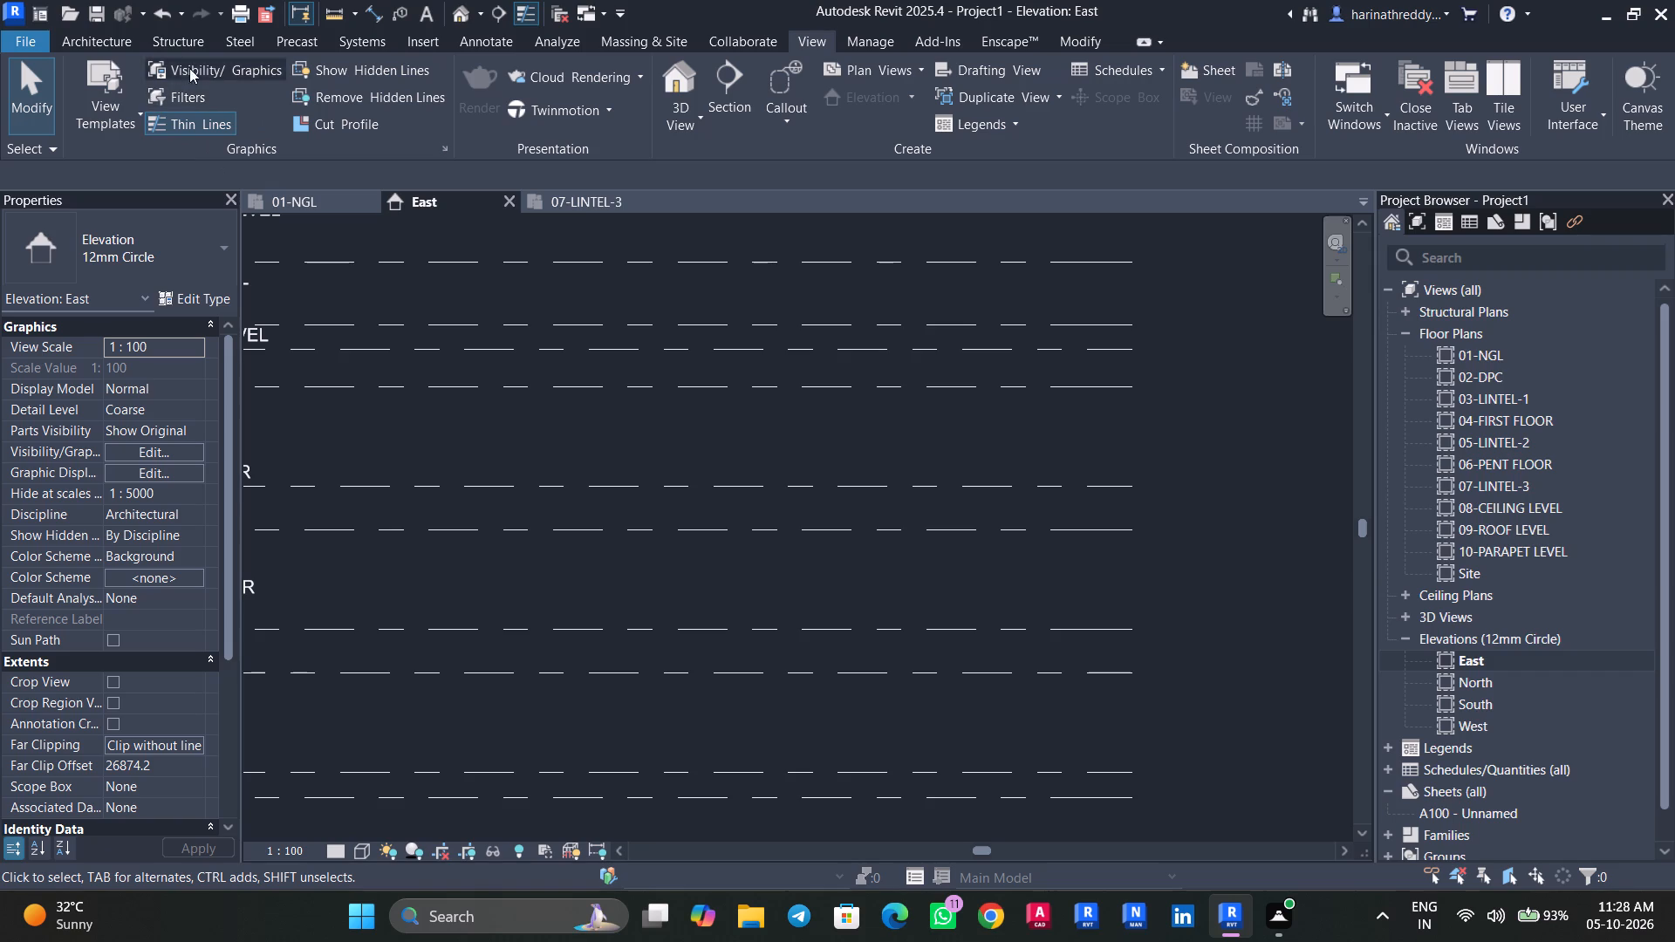
pyautogui.click(127, 44)
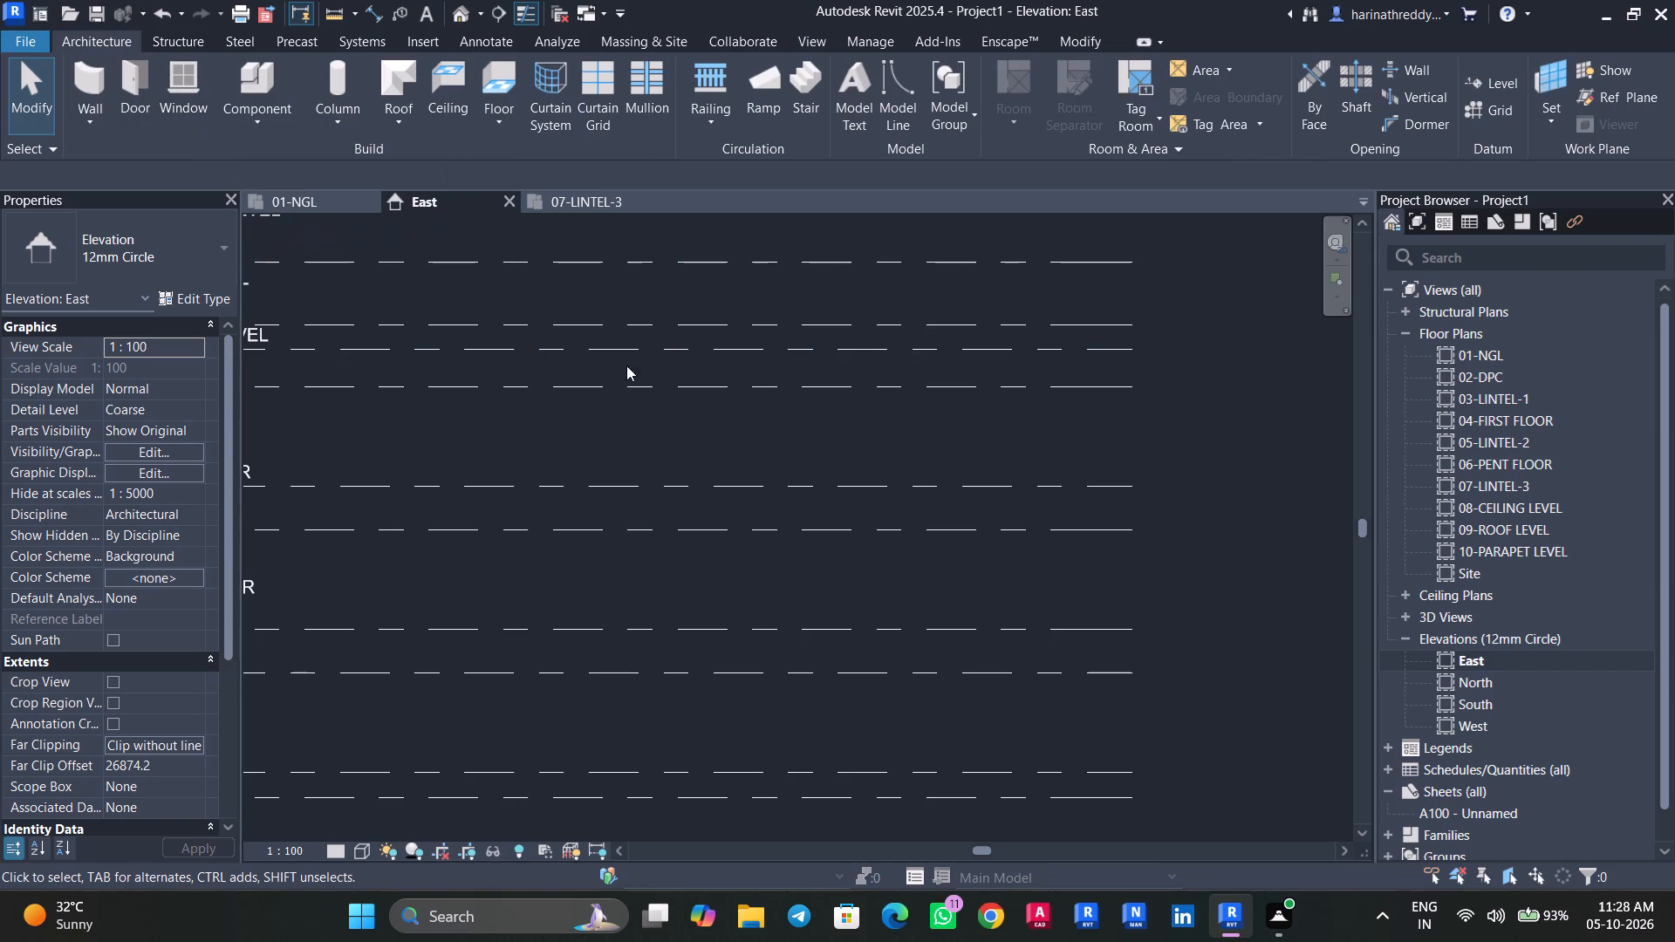
pyautogui.scroll(-8, 728, 392)
pyautogui.scroll(4, 898, 436)
pyautogui.moveTo(899, 439); pyautogui.dragTo(1036, 492, button='middle')
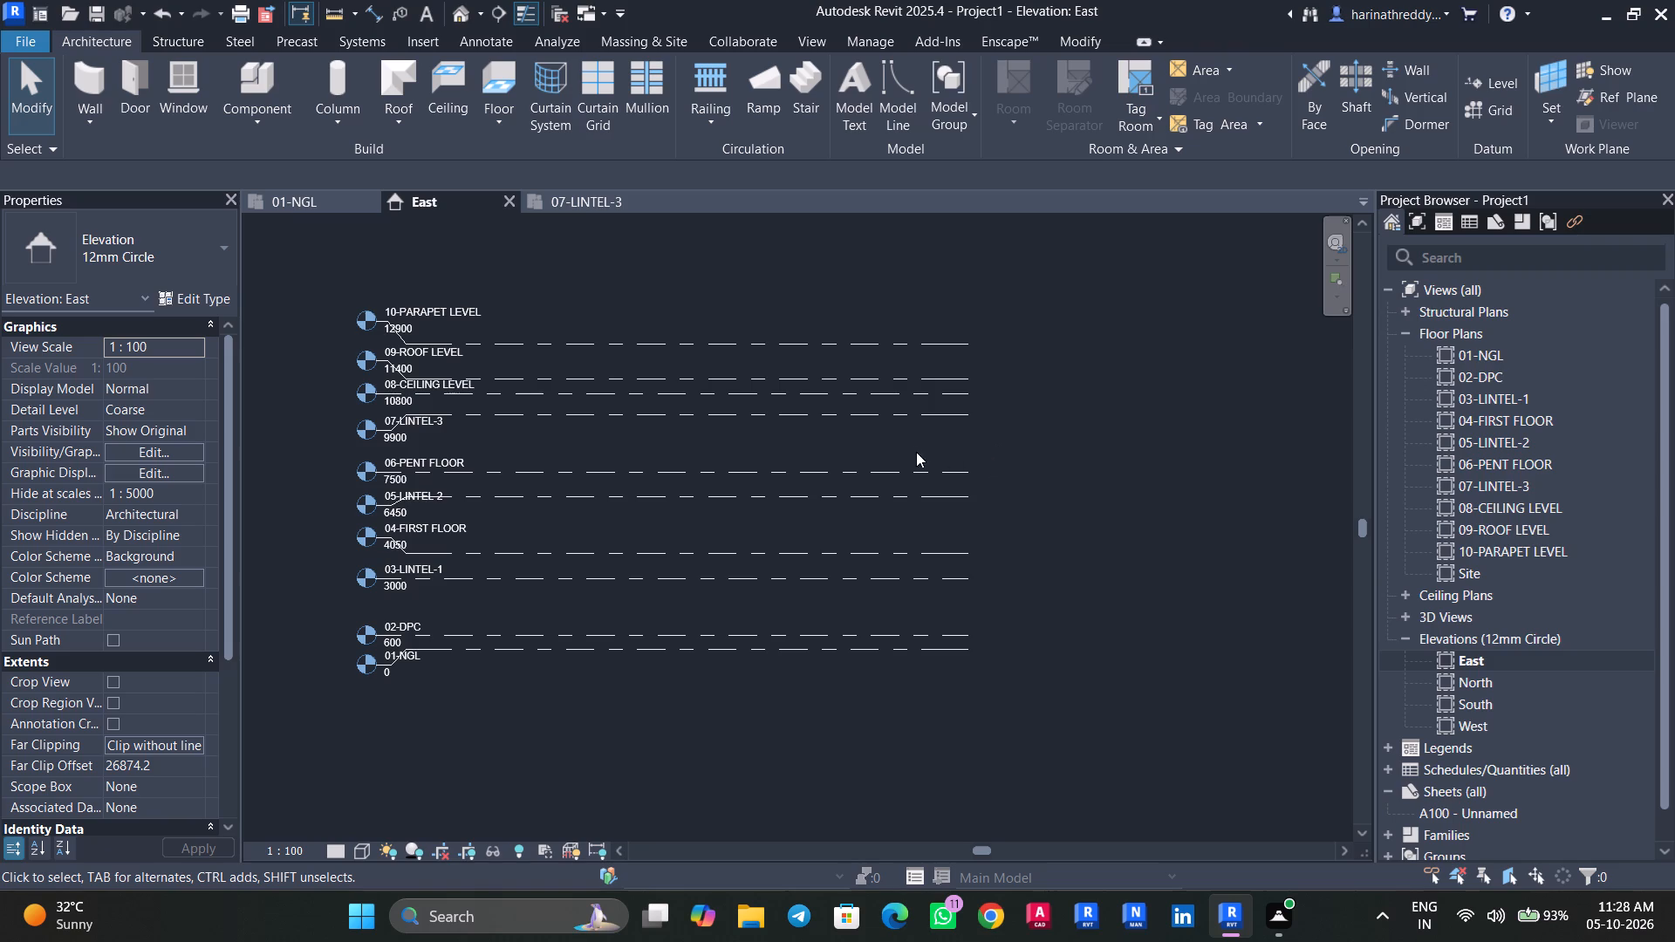
pyautogui.scroll(3, 912, 446)
pyautogui.moveTo(869, 441); pyautogui.dragTo(963, 444, button='middle')
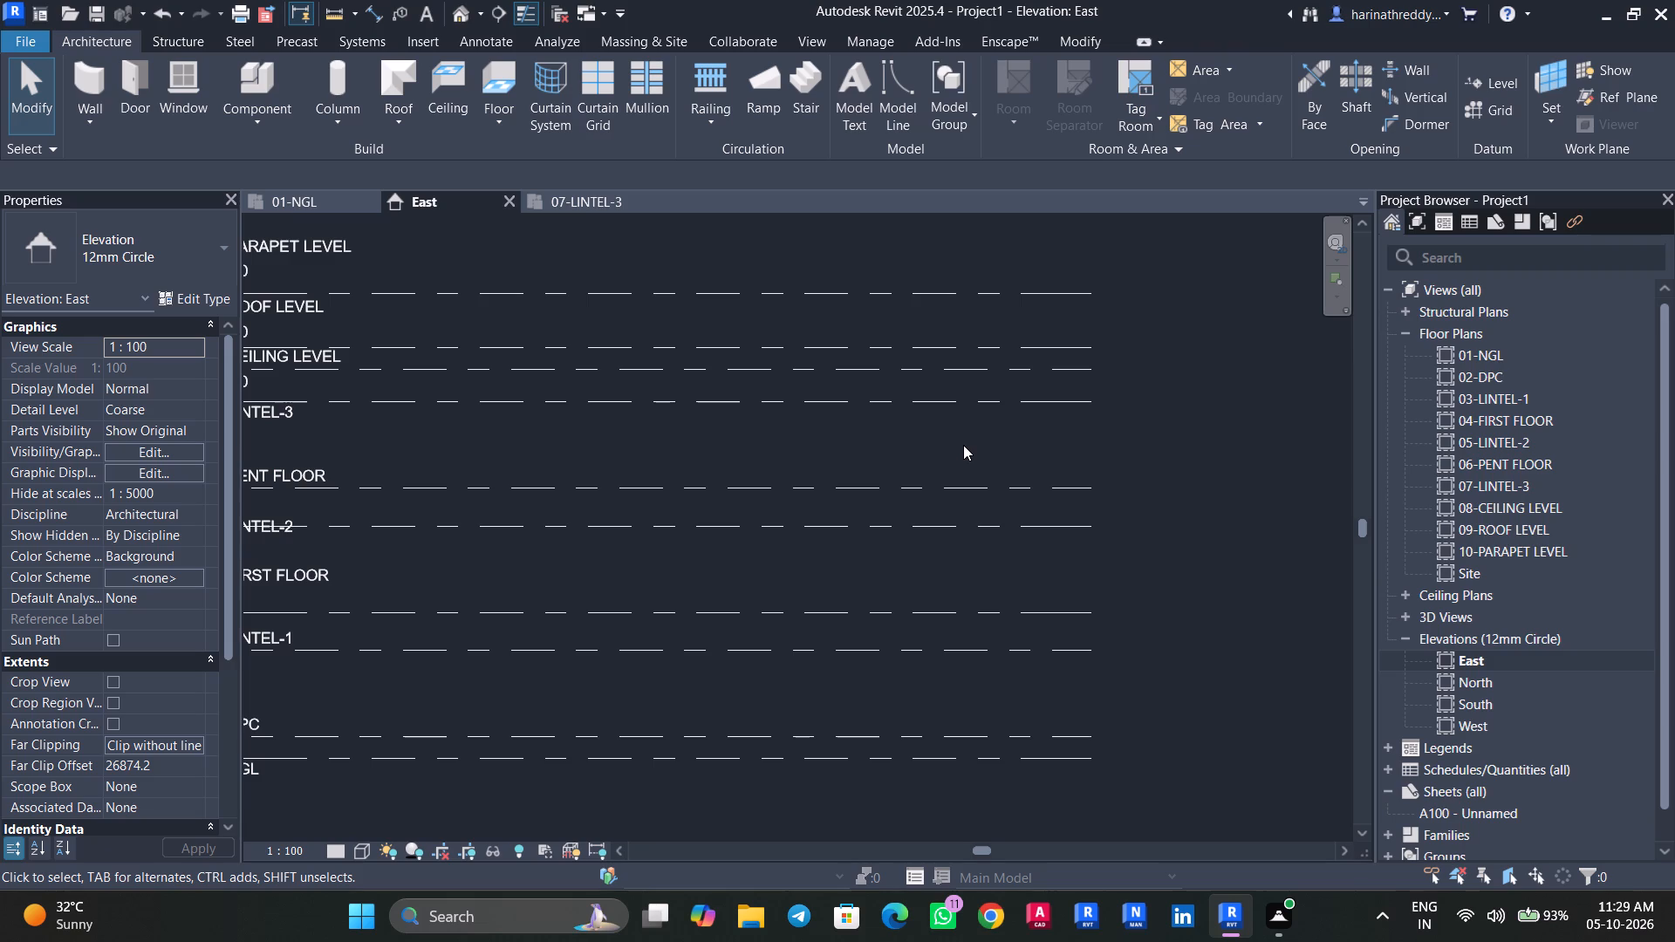
pyautogui.scroll(2, 963, 445)
pyautogui.scroll(-2, 963, 445)
# In the 01-NGL floor plan, hide the elevation markers by category in the view.
pyautogui.click(293, 198)
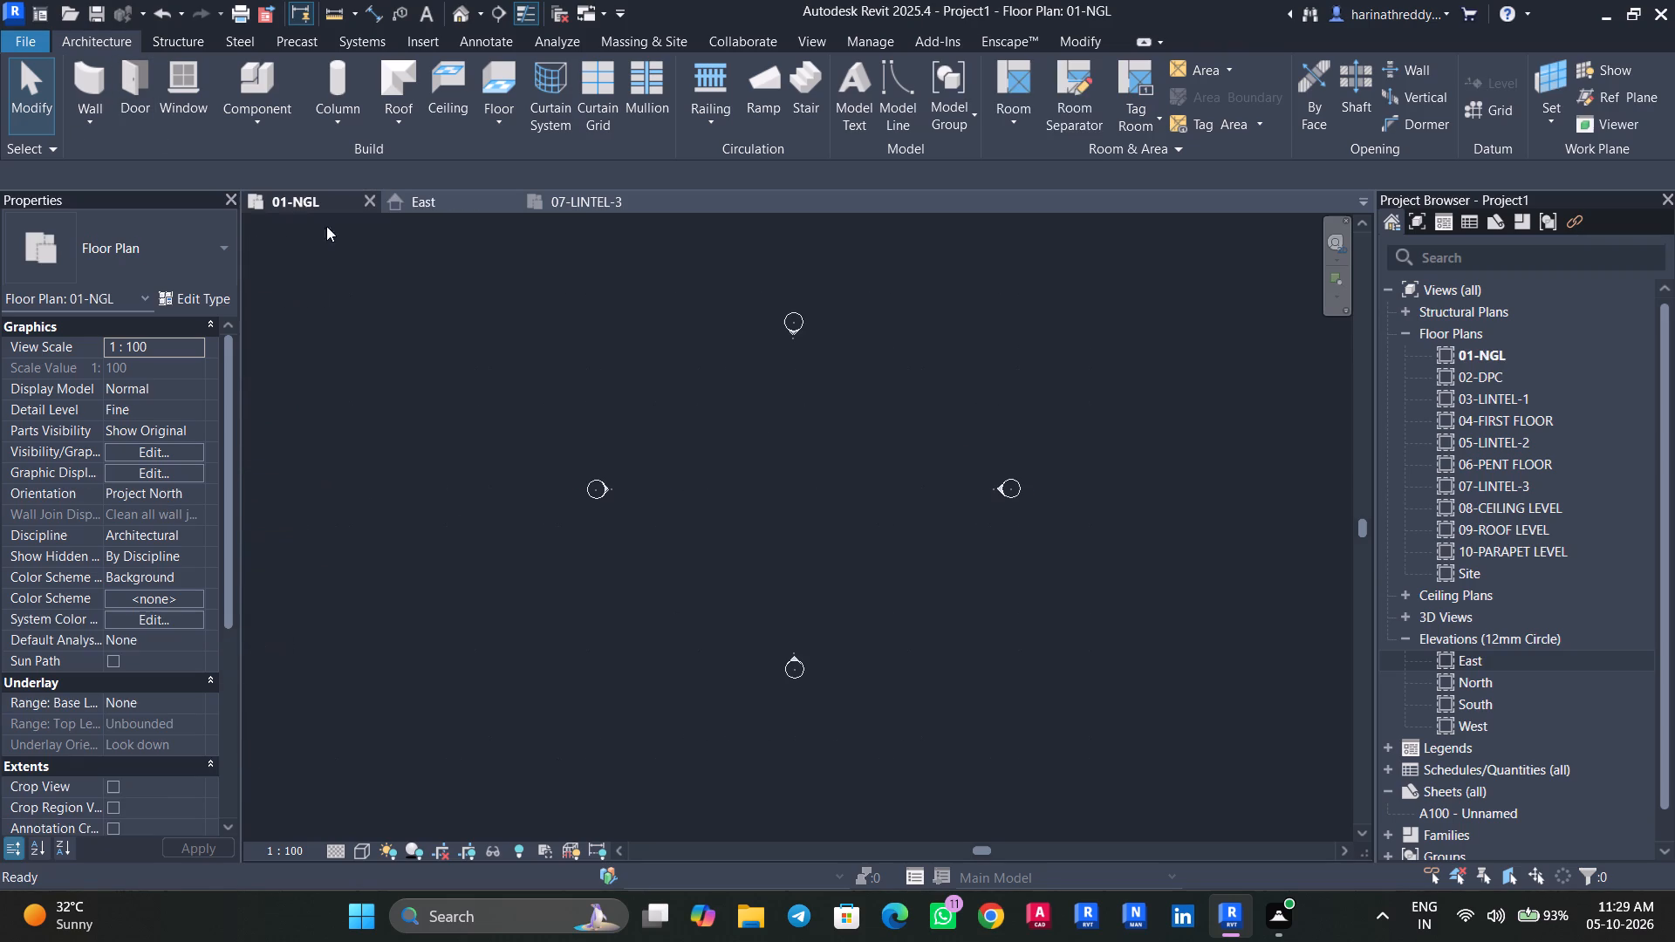
pyautogui.click(1006, 488)
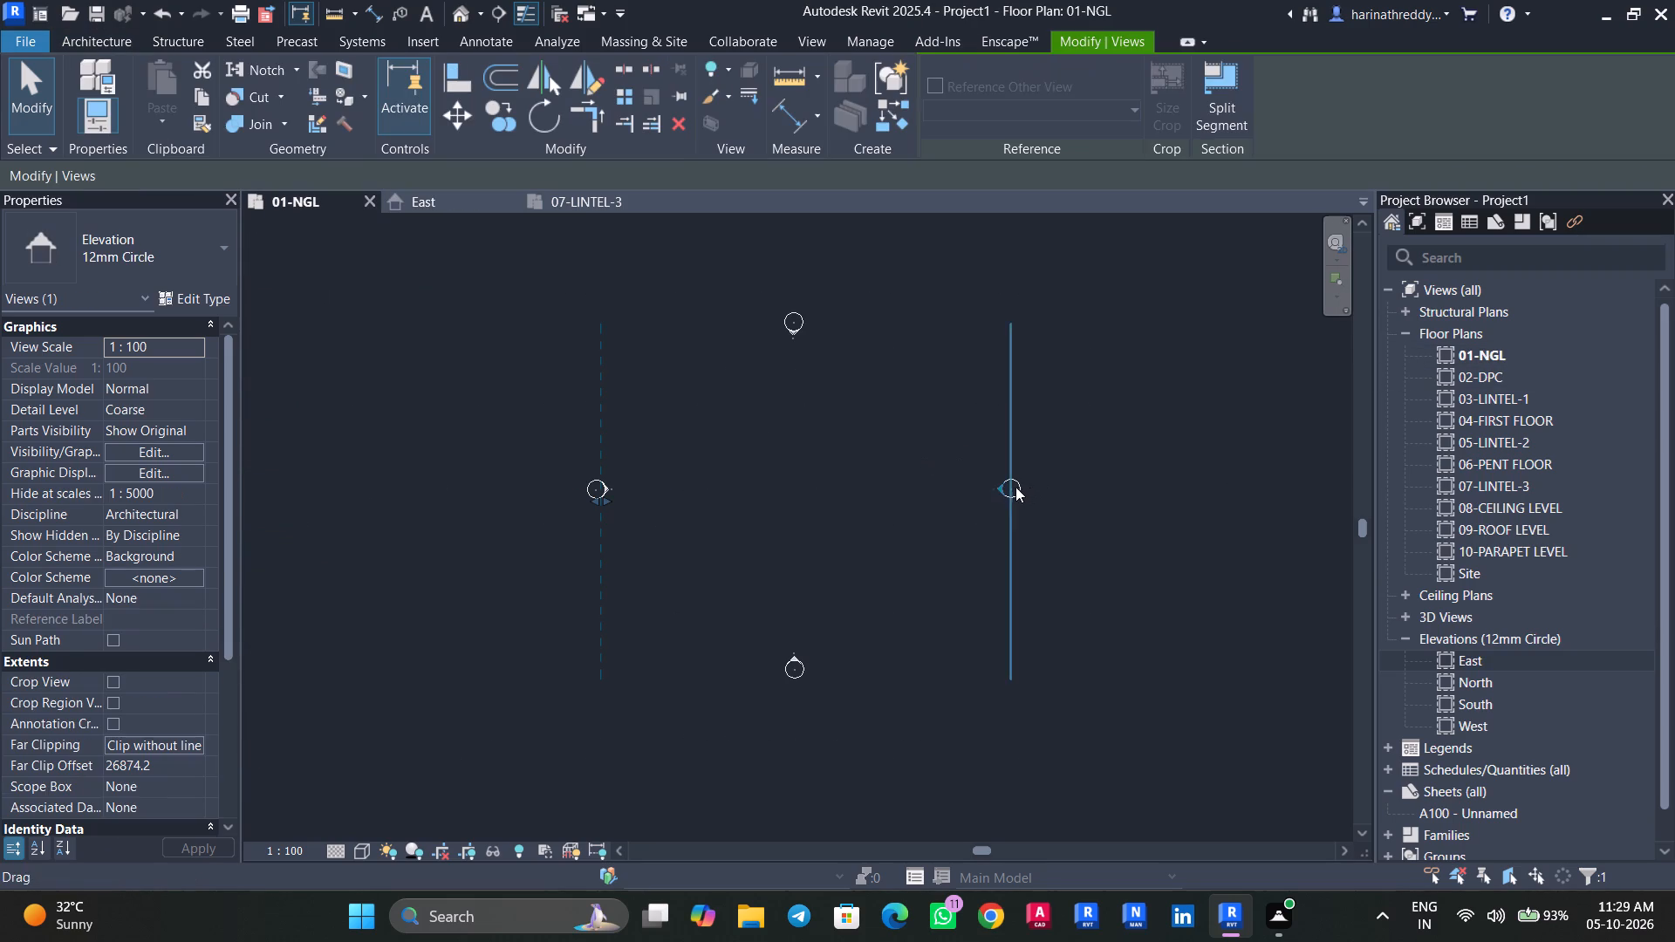
pyautogui.press('Escape')
pyautogui.press('Escape')
pyautogui.click(1014, 482)
pyautogui.rightClick(1014, 482)
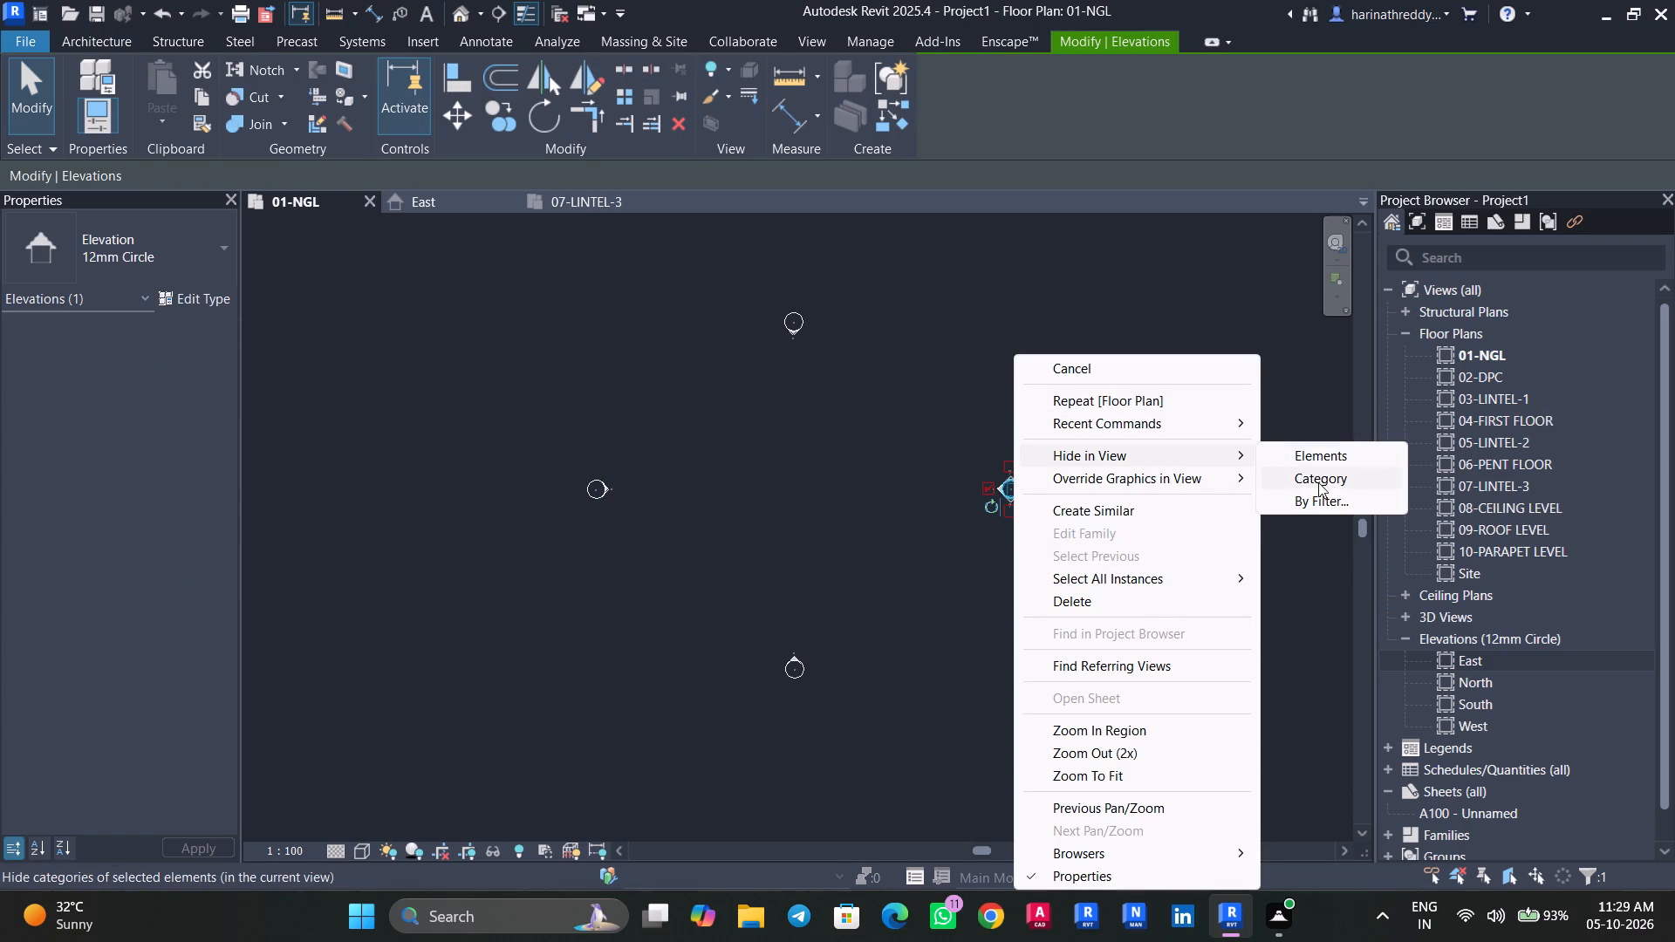
pyautogui.click(1318, 482)
pyautogui.scroll(-6, 817, 475)
pyautogui.scroll(1, 817, 475)
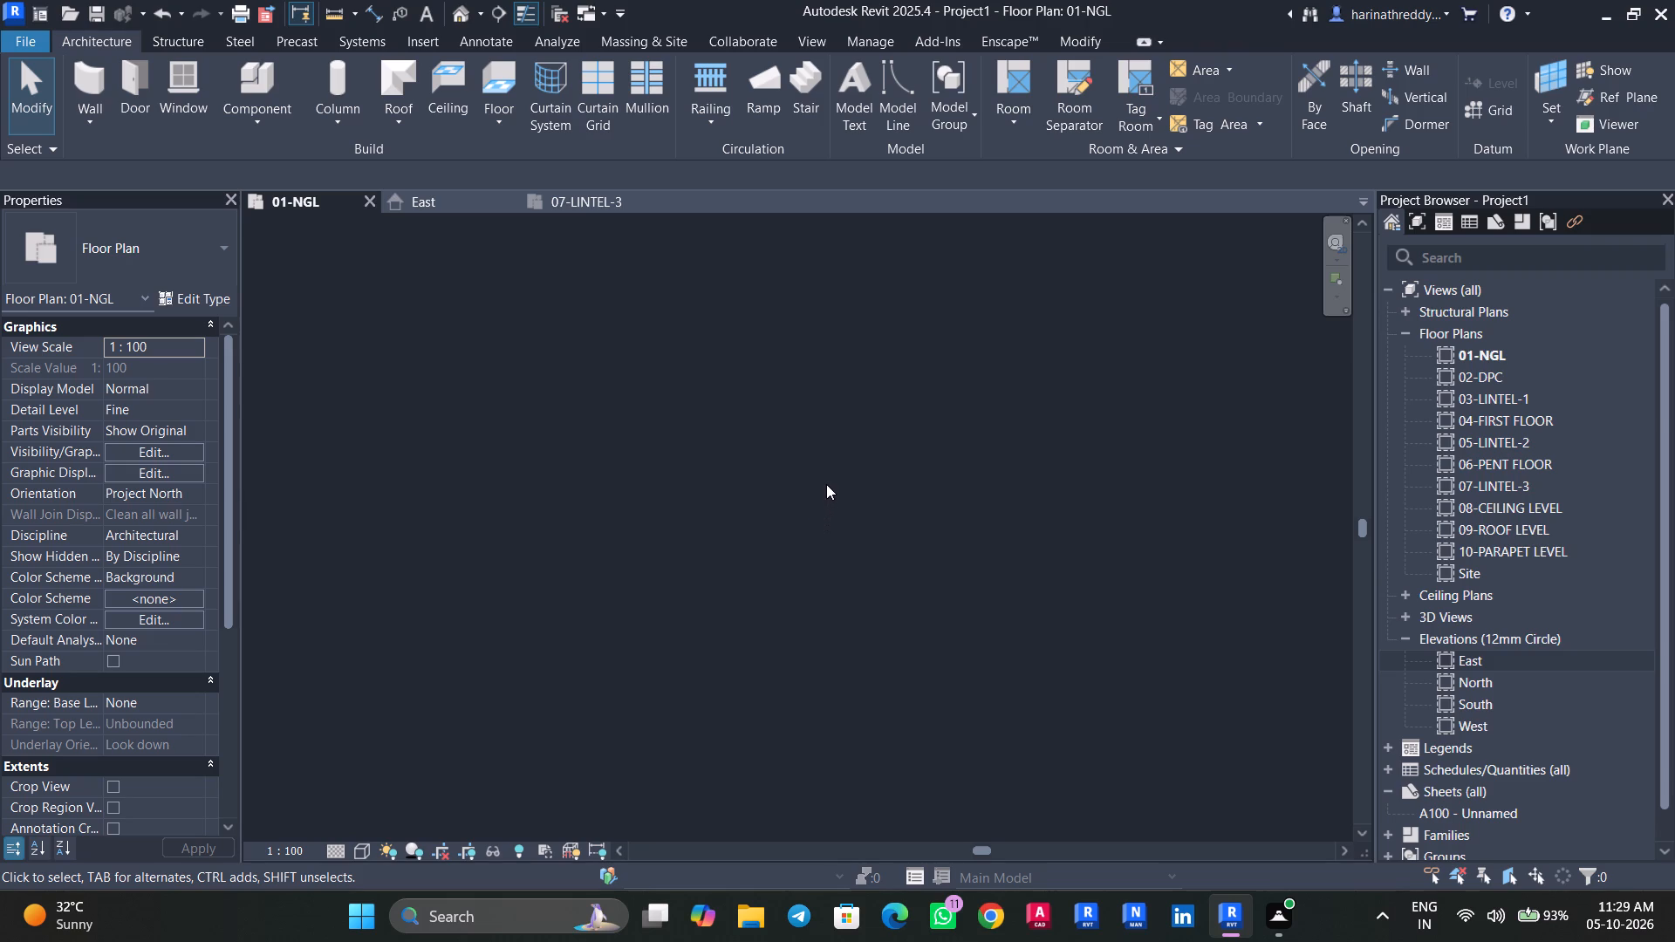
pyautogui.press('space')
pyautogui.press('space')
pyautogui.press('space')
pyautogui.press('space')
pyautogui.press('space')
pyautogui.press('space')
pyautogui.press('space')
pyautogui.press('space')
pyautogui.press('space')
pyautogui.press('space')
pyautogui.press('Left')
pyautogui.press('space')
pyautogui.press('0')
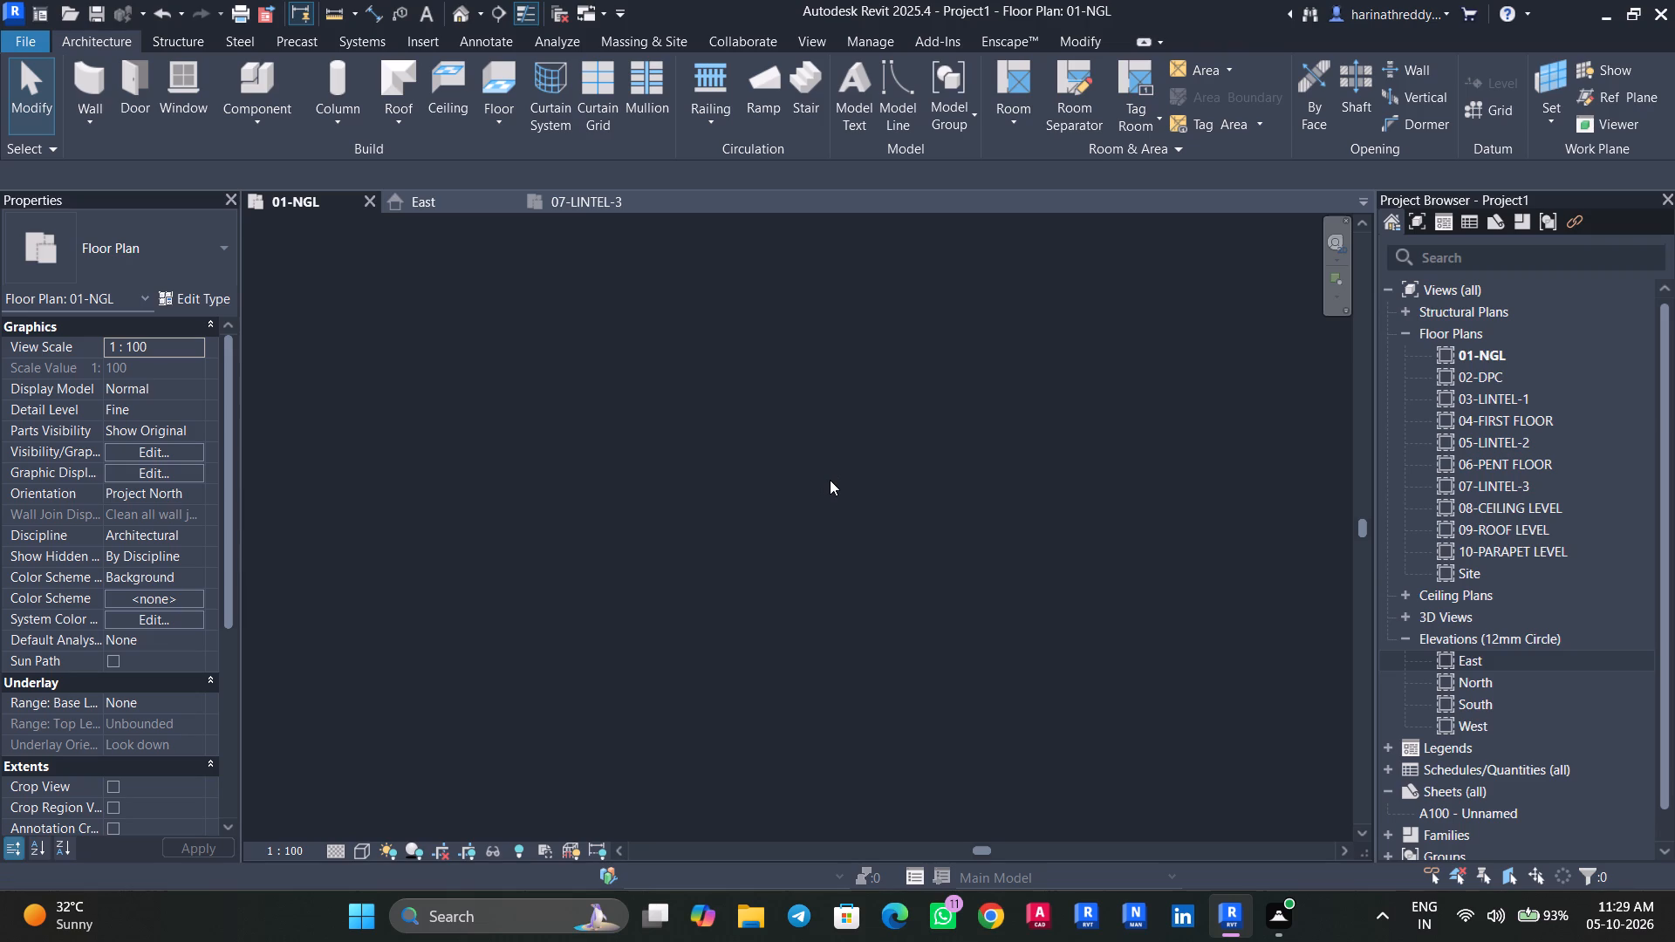
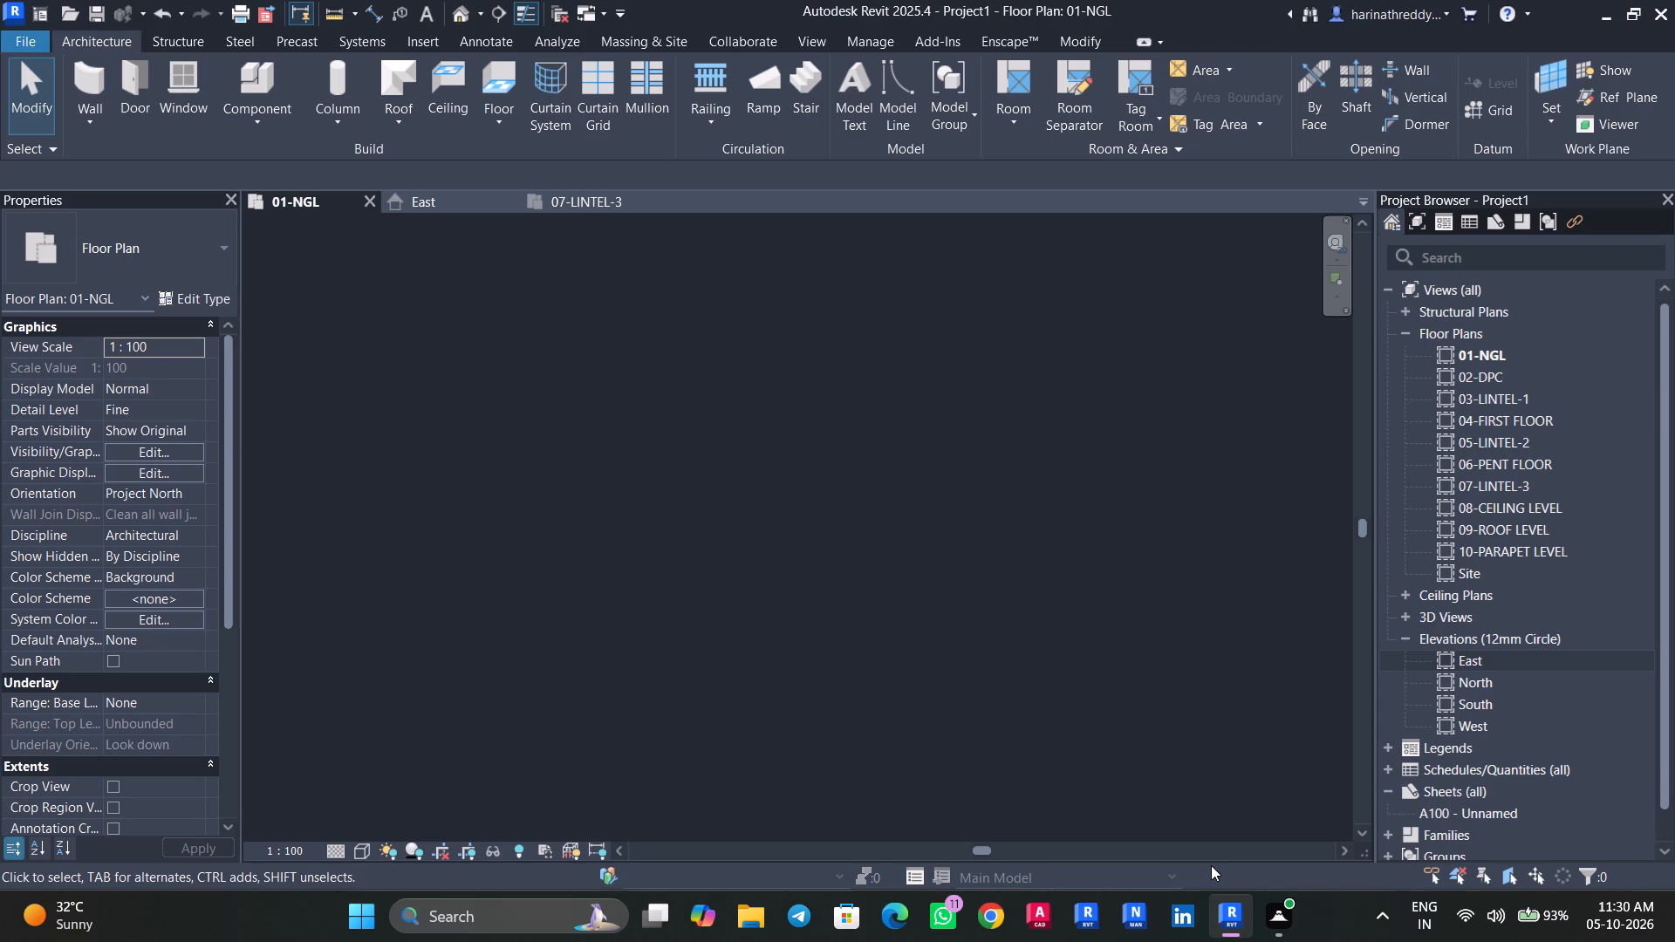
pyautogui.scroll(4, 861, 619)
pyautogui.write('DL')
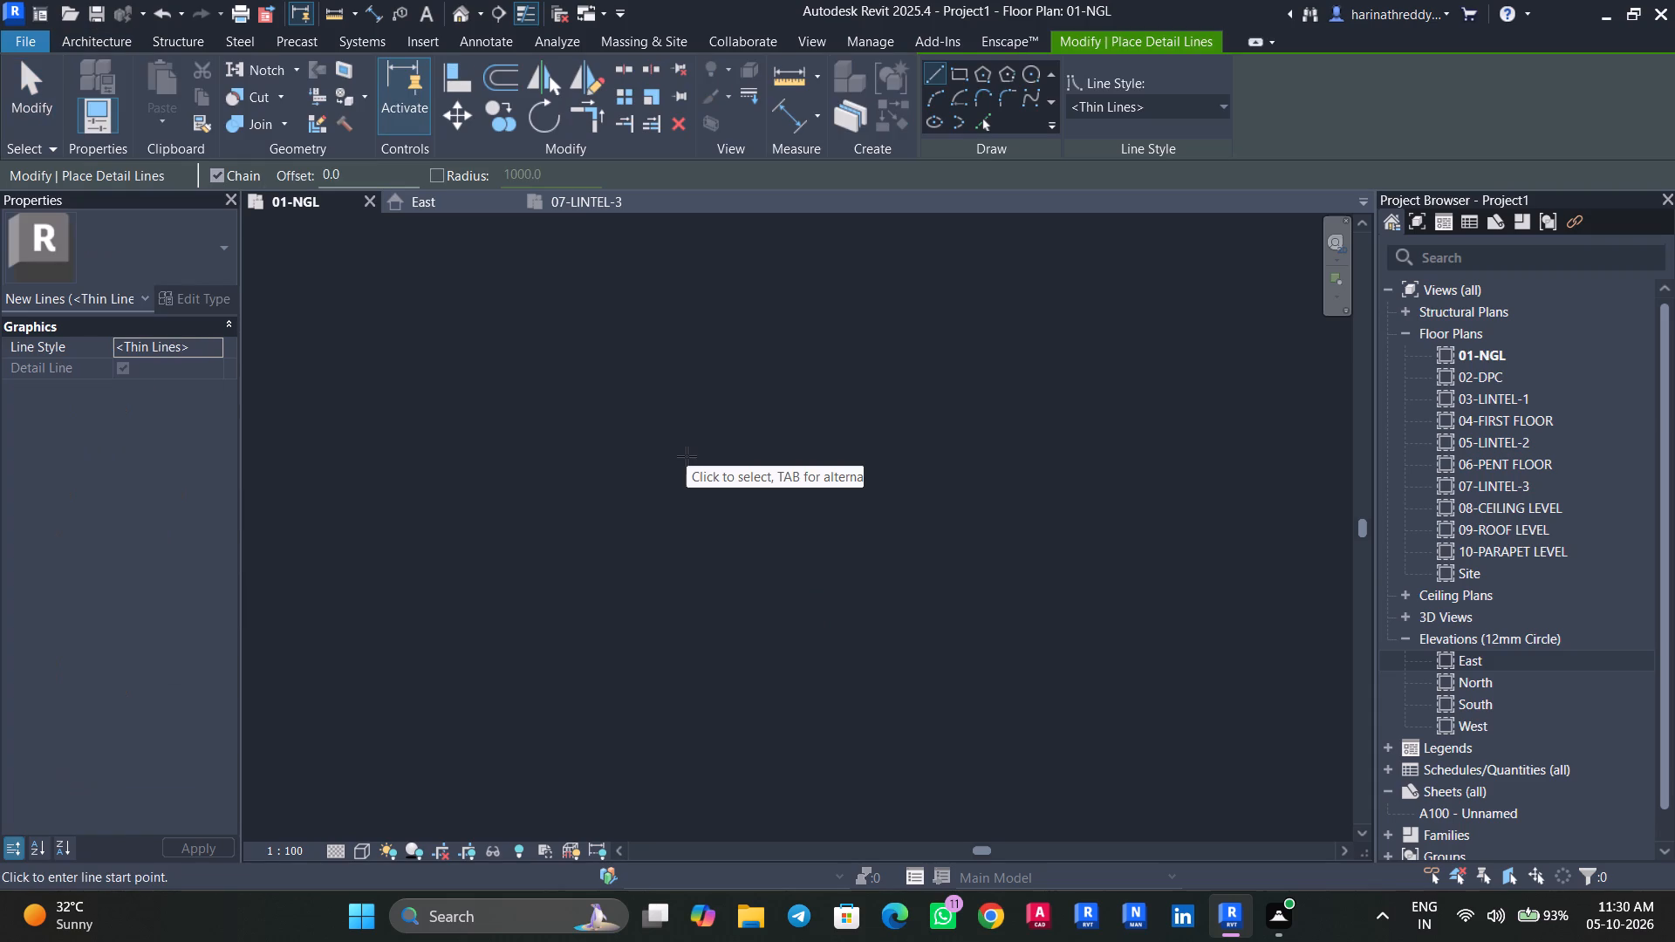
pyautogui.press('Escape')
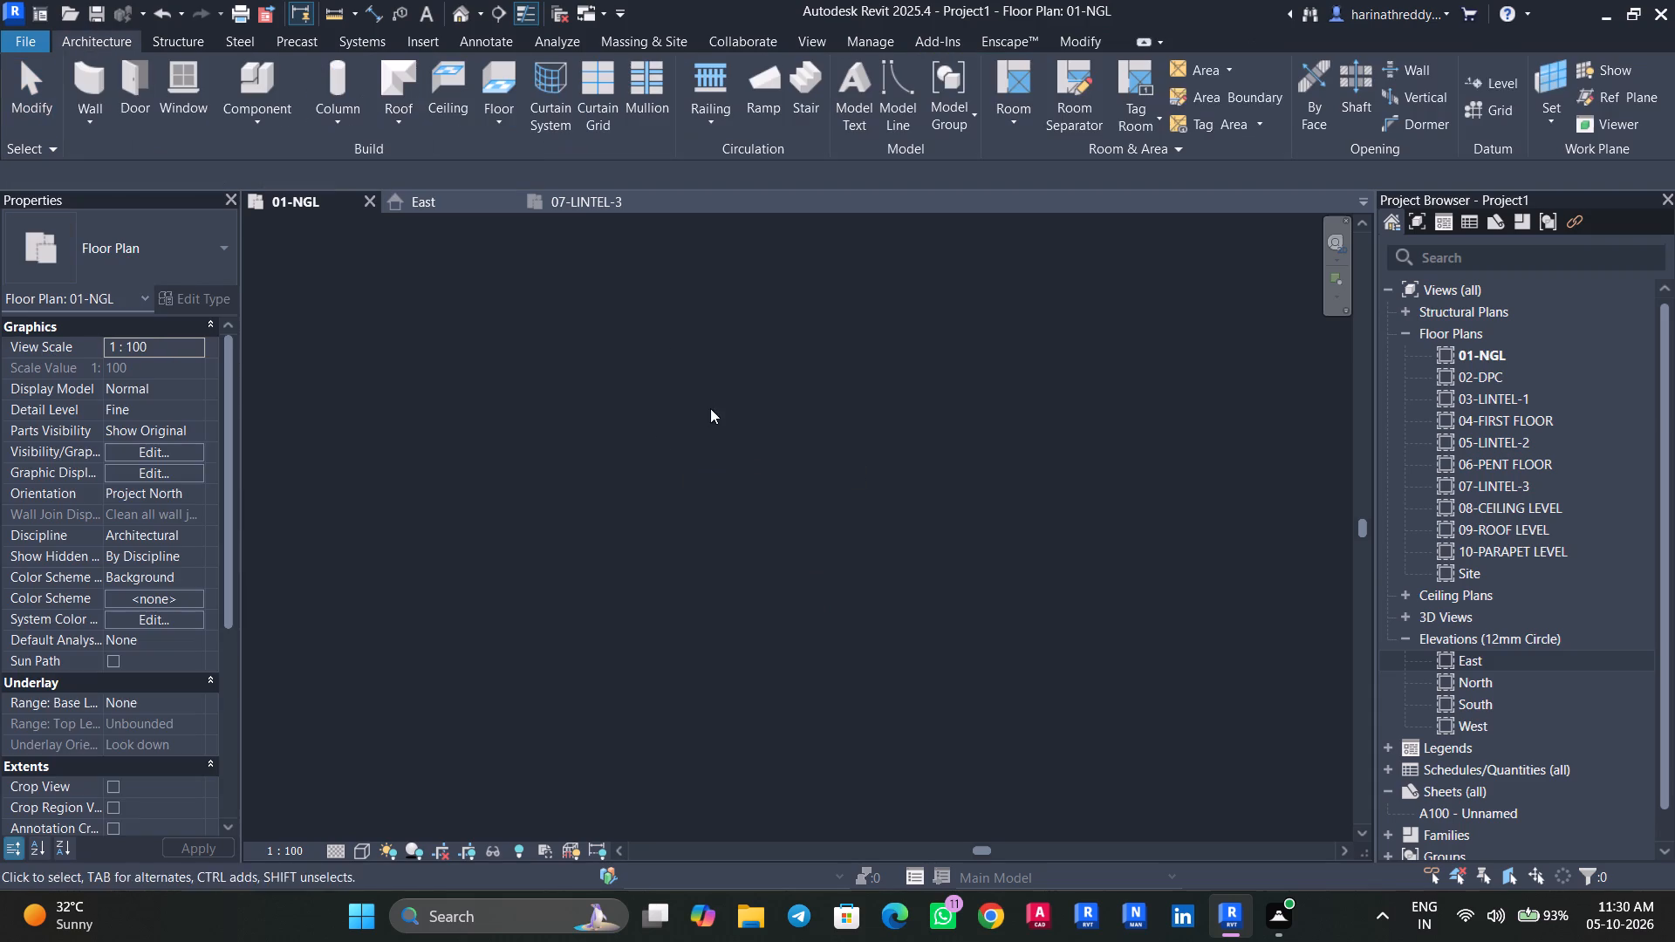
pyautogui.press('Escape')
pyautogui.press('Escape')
# Draw a rectangle of thin detail lines, about 21000 by 17000 mm, in the 01-NGL floor plan.
pyautogui.click(475, 39)
pyautogui.click(494, 72)
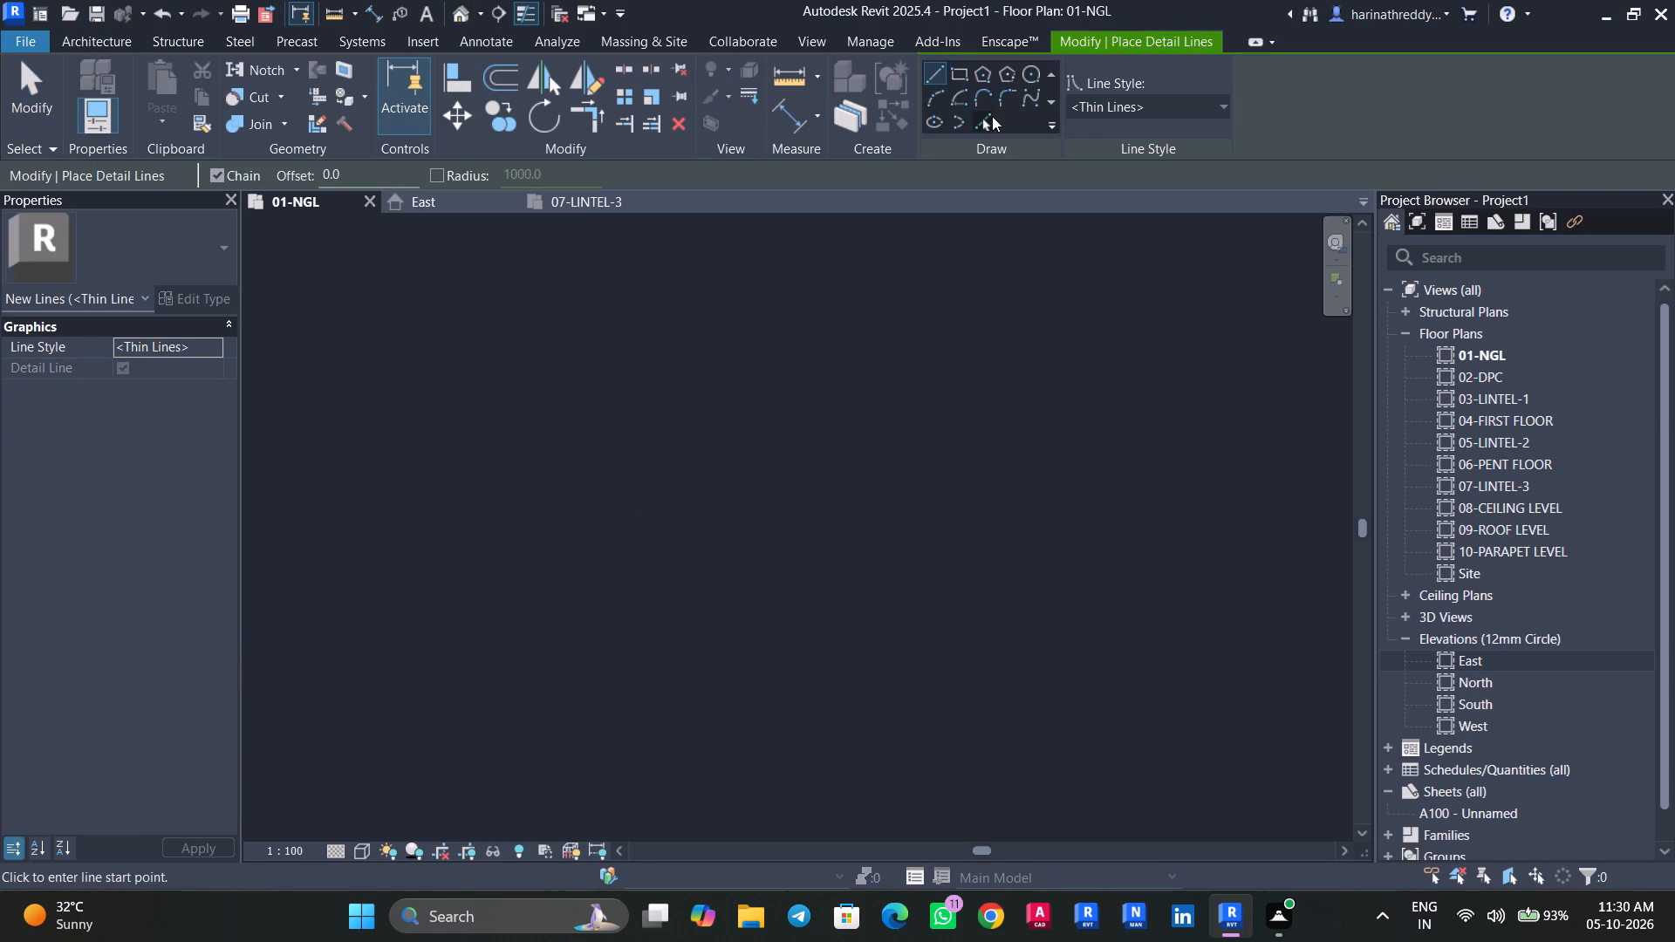
pyautogui.click(957, 72)
pyautogui.click(644, 392)
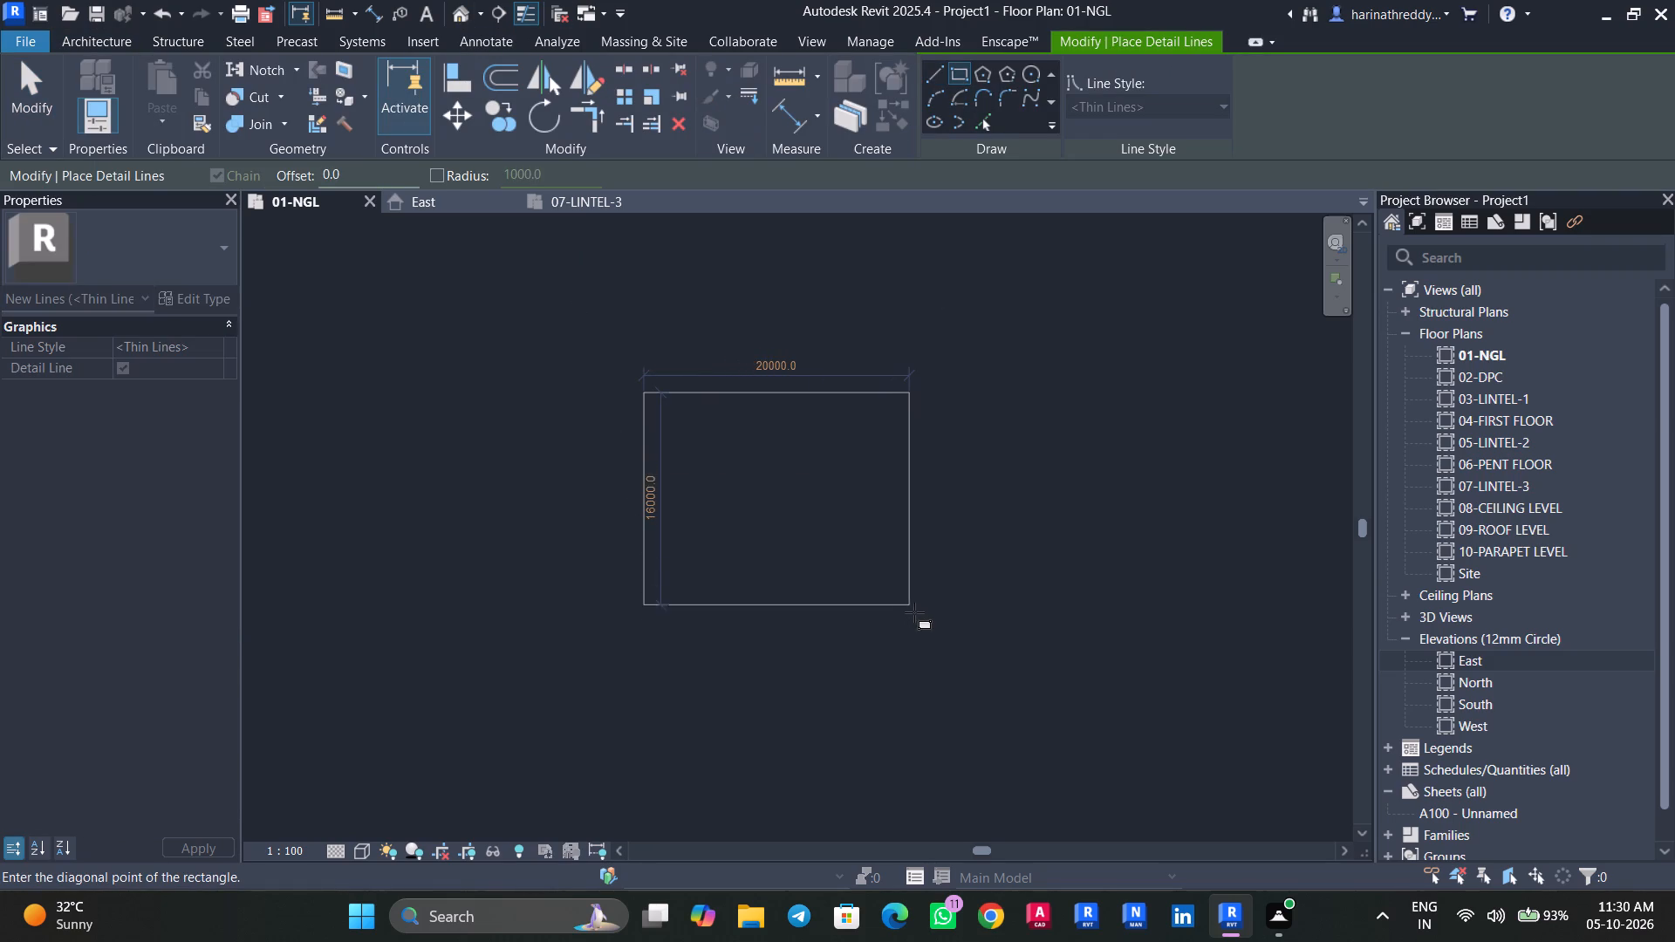
pyautogui.click(916, 612)
pyautogui.press('Escape')
pyautogui.press('Escape')
pyautogui.scroll(-1, 673, 535)
pyautogui.scroll(1, 673, 535)
pyautogui.scroll(-1, 673, 535)
pyautogui.scroll(5, 673, 535)
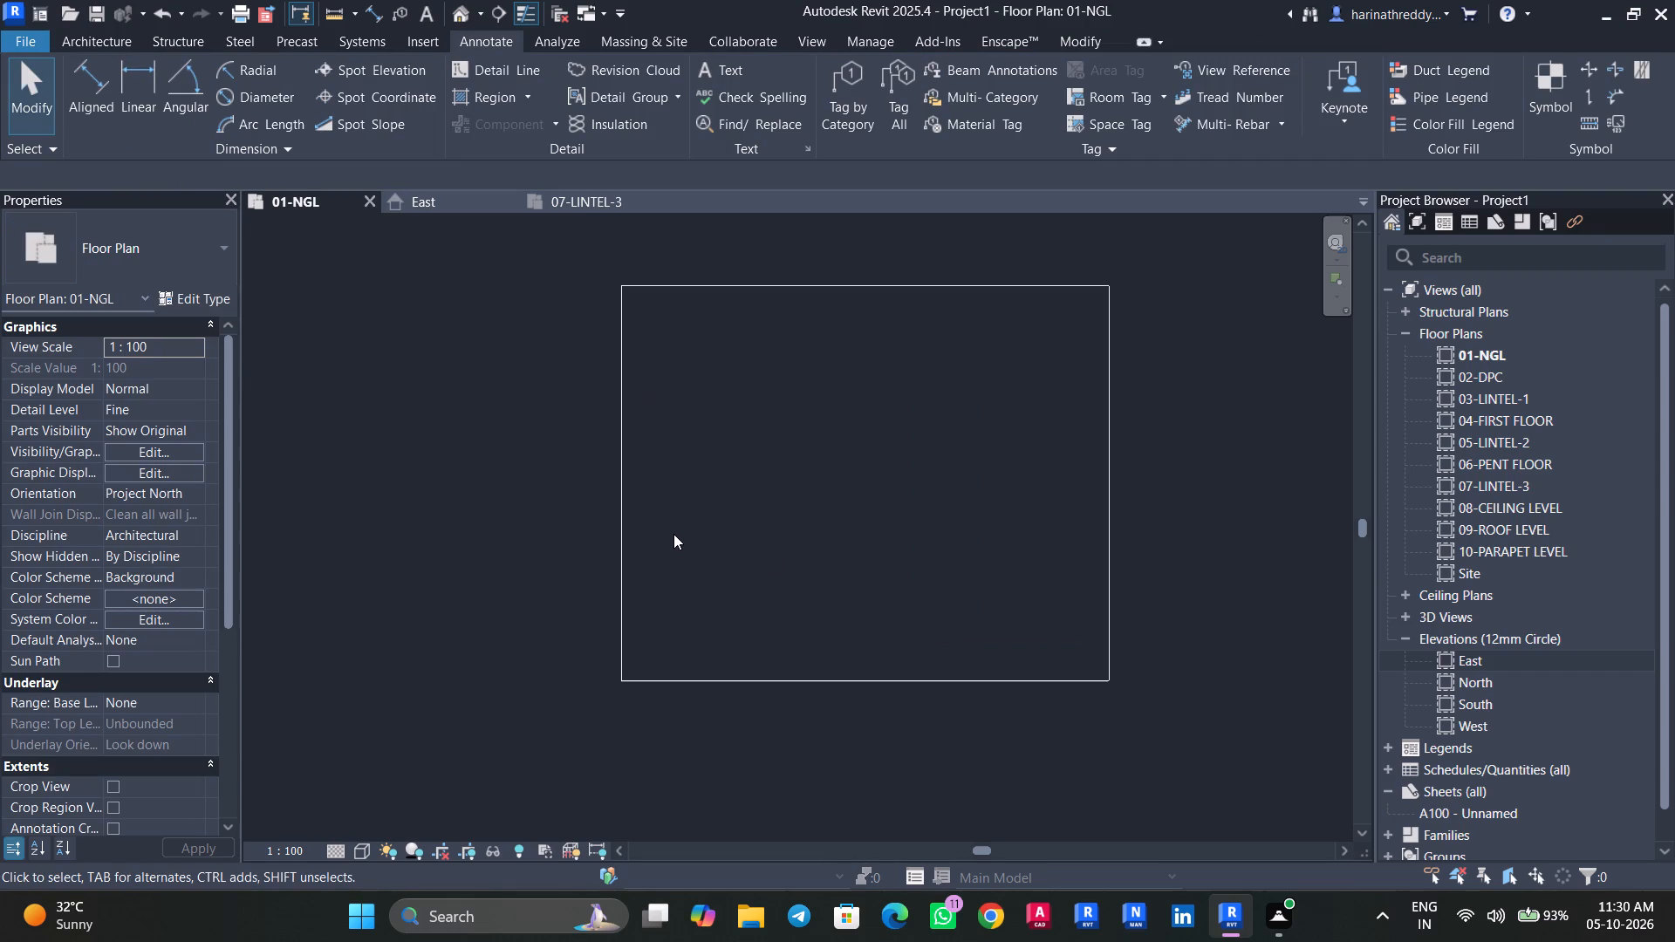
pyautogui.scroll(1, 673, 534)
pyautogui.moveTo(673, 534); pyautogui.dragTo(628, 575, button='middle')
pyautogui.press('Escape')
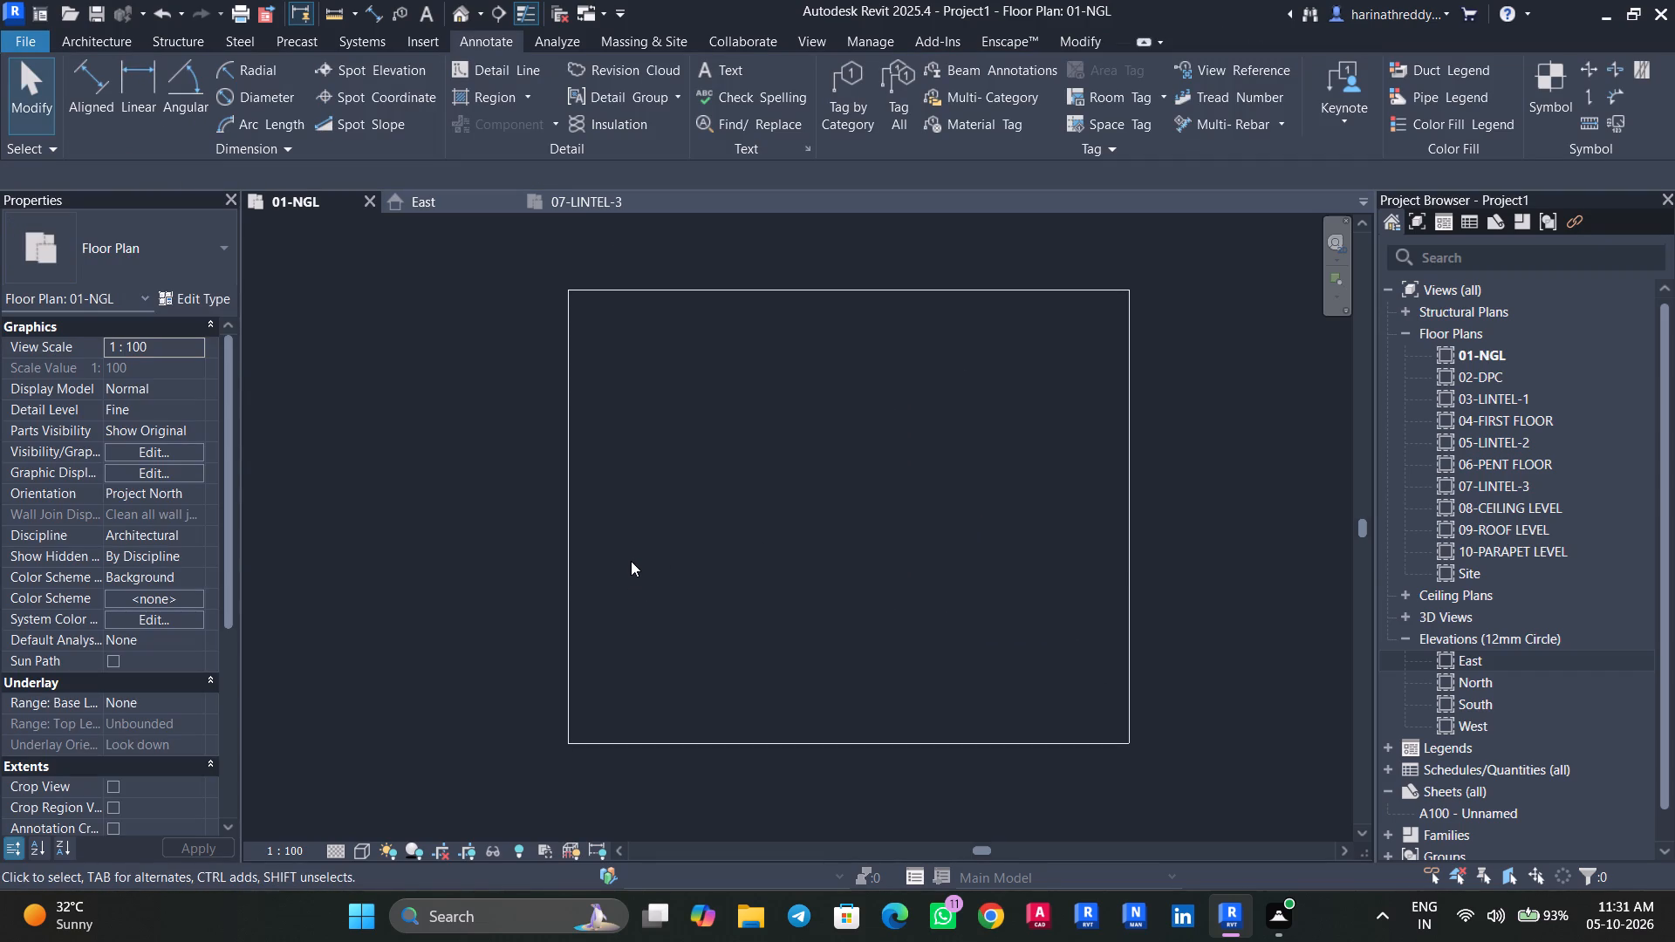
# Set the detail-line rectangle's horizontal width to 30000 mm.
pyautogui.click(571, 575)
pyautogui.moveTo(687, 468); pyautogui.dragTo(682, 604, button='middle')
pyautogui.click(838, 363)
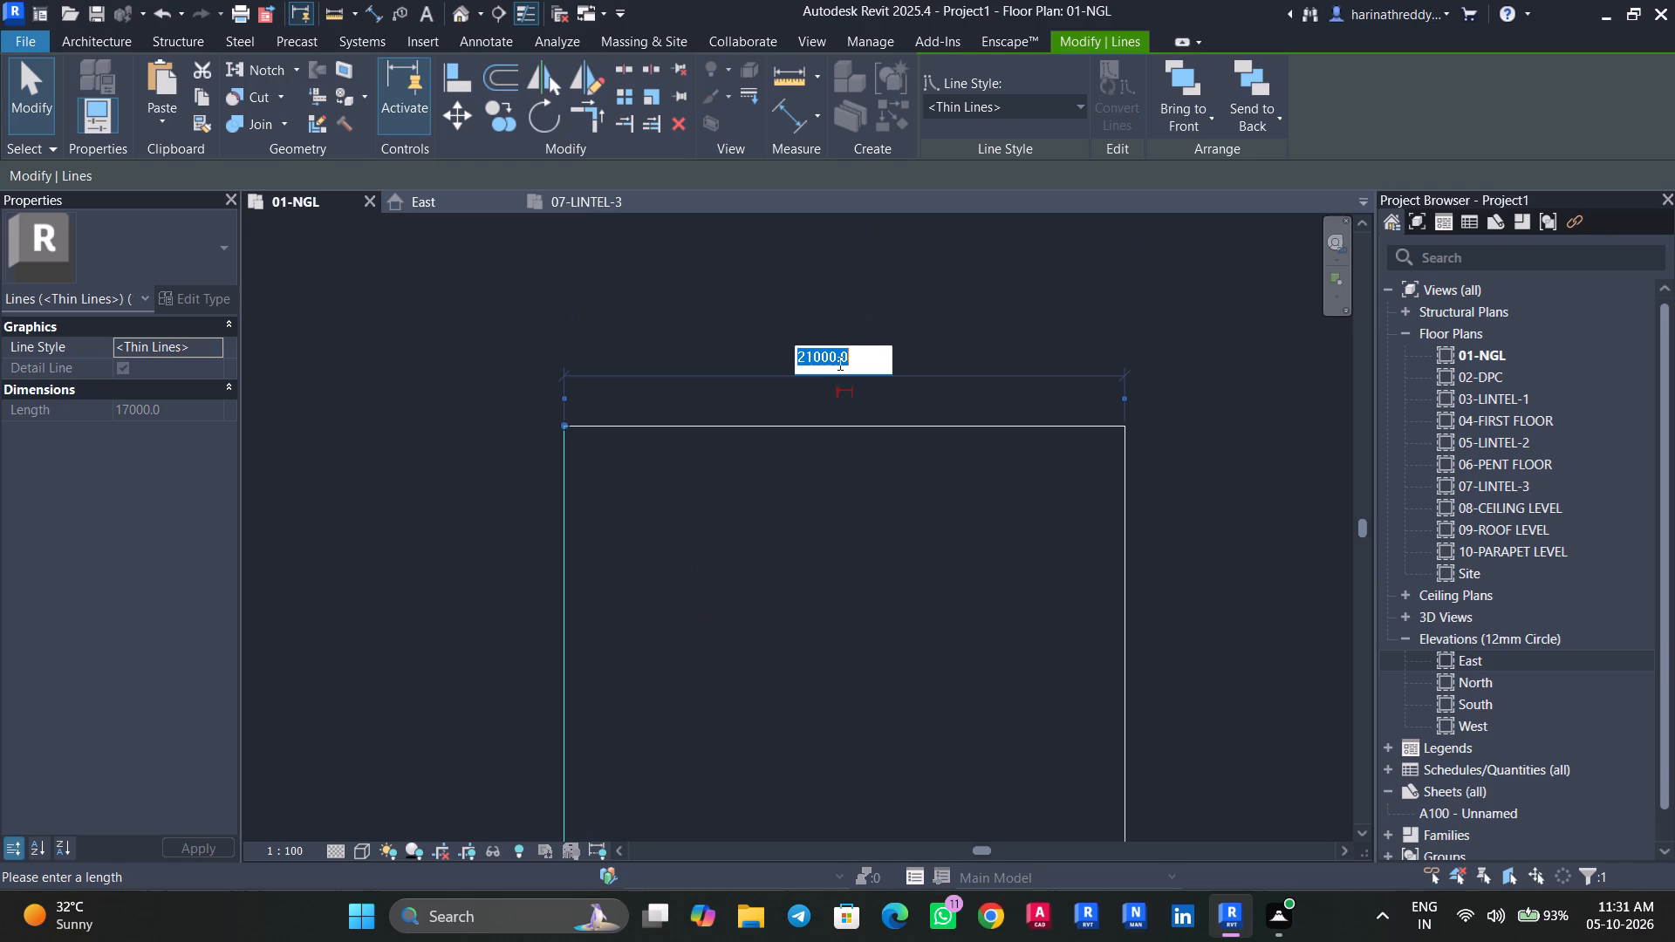
pyautogui.write('30000')
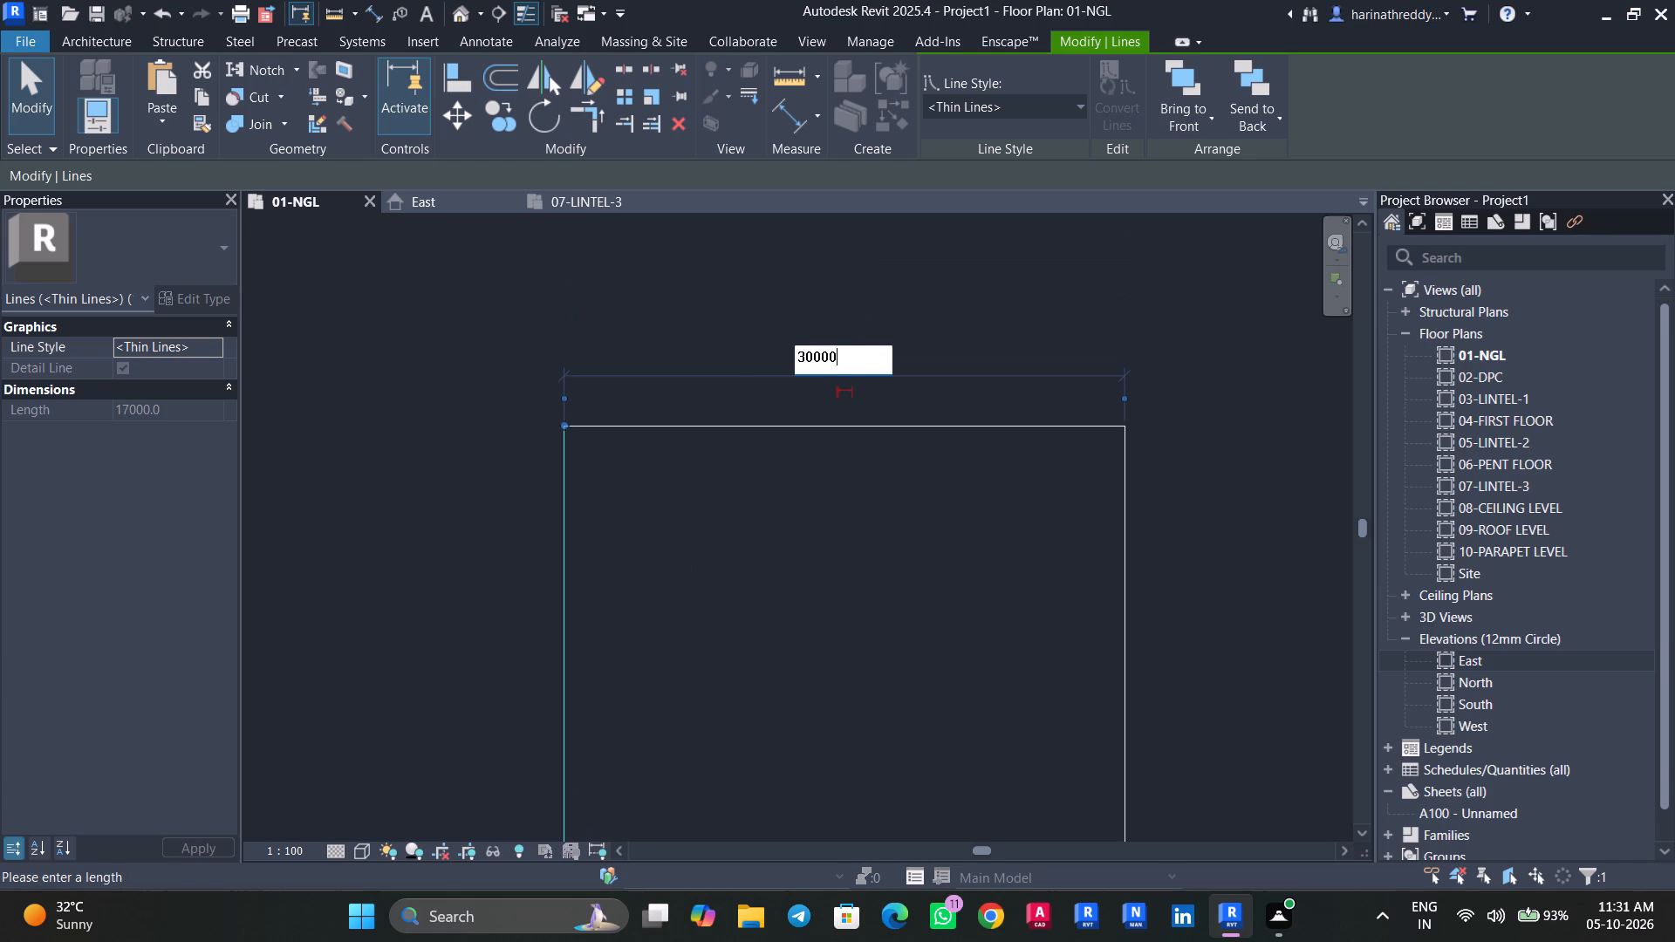
pyautogui.press('Return')
pyautogui.scroll(-6, 836, 363)
pyautogui.press('Escape')
pyautogui.press('Escape')
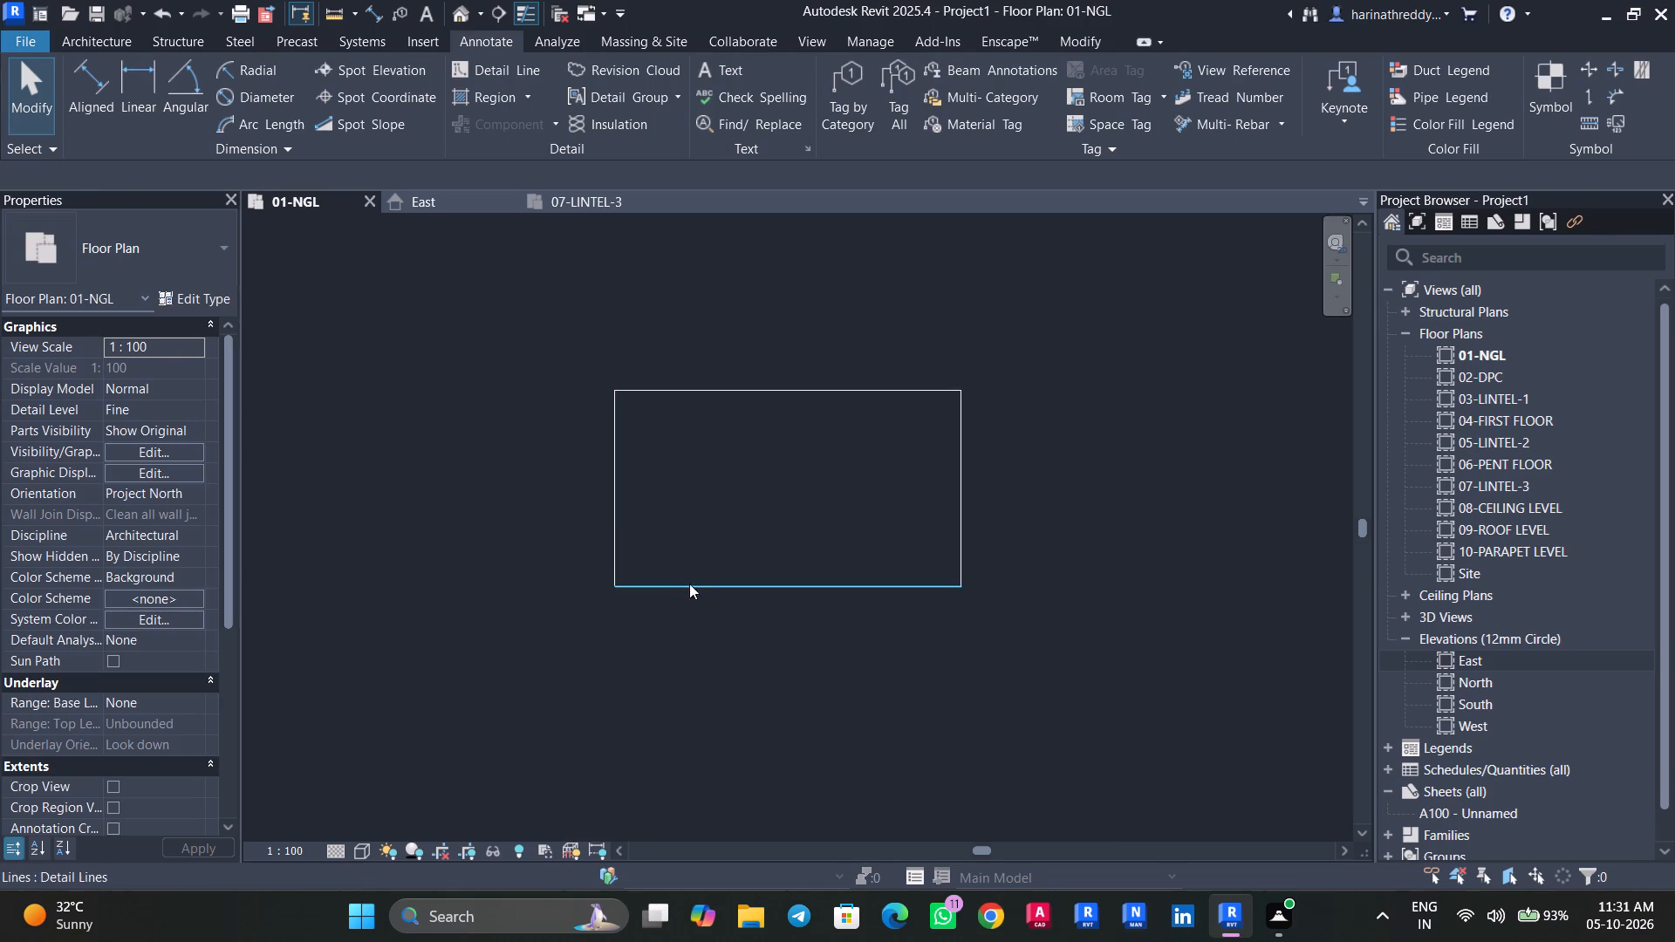
# Set the detail-line rectangle's vertical height to 30000 mm by moving its lower edge.
pyautogui.click(693, 590)
pyautogui.click(1549, 932)
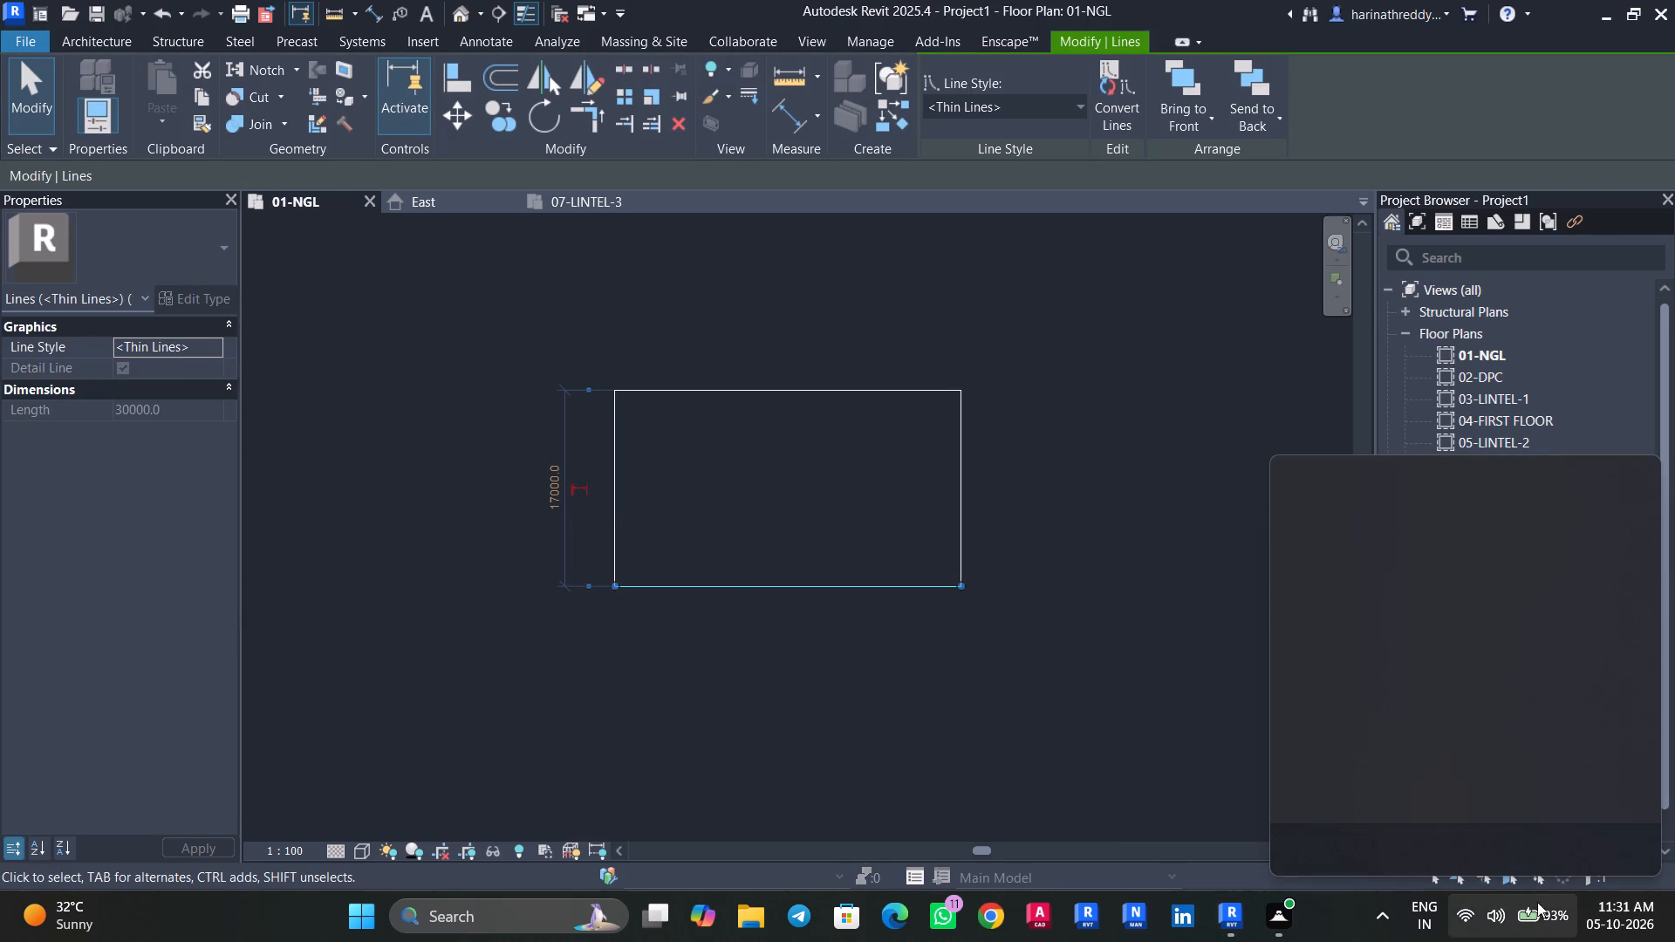
pyautogui.moveTo(1584, 728); pyautogui.dragTo(1674, 717)
pyautogui.press('Escape')
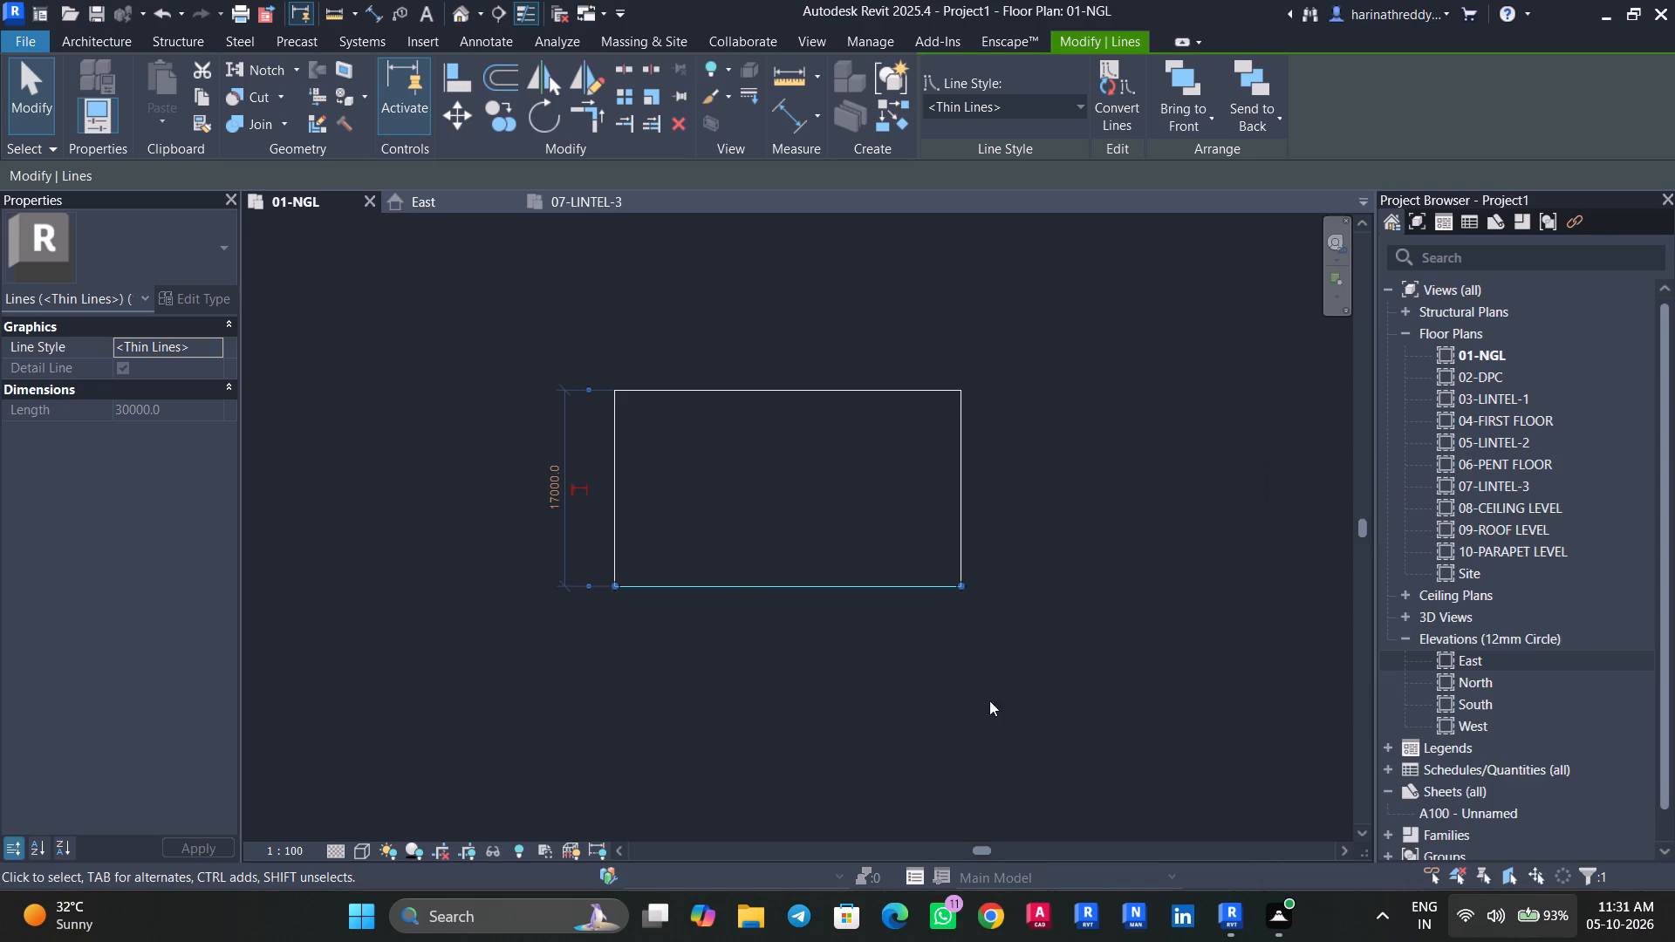
pyautogui.moveTo(751, 655); pyautogui.dragTo(845, 725, button='middle')
pyautogui.click(548, 494)
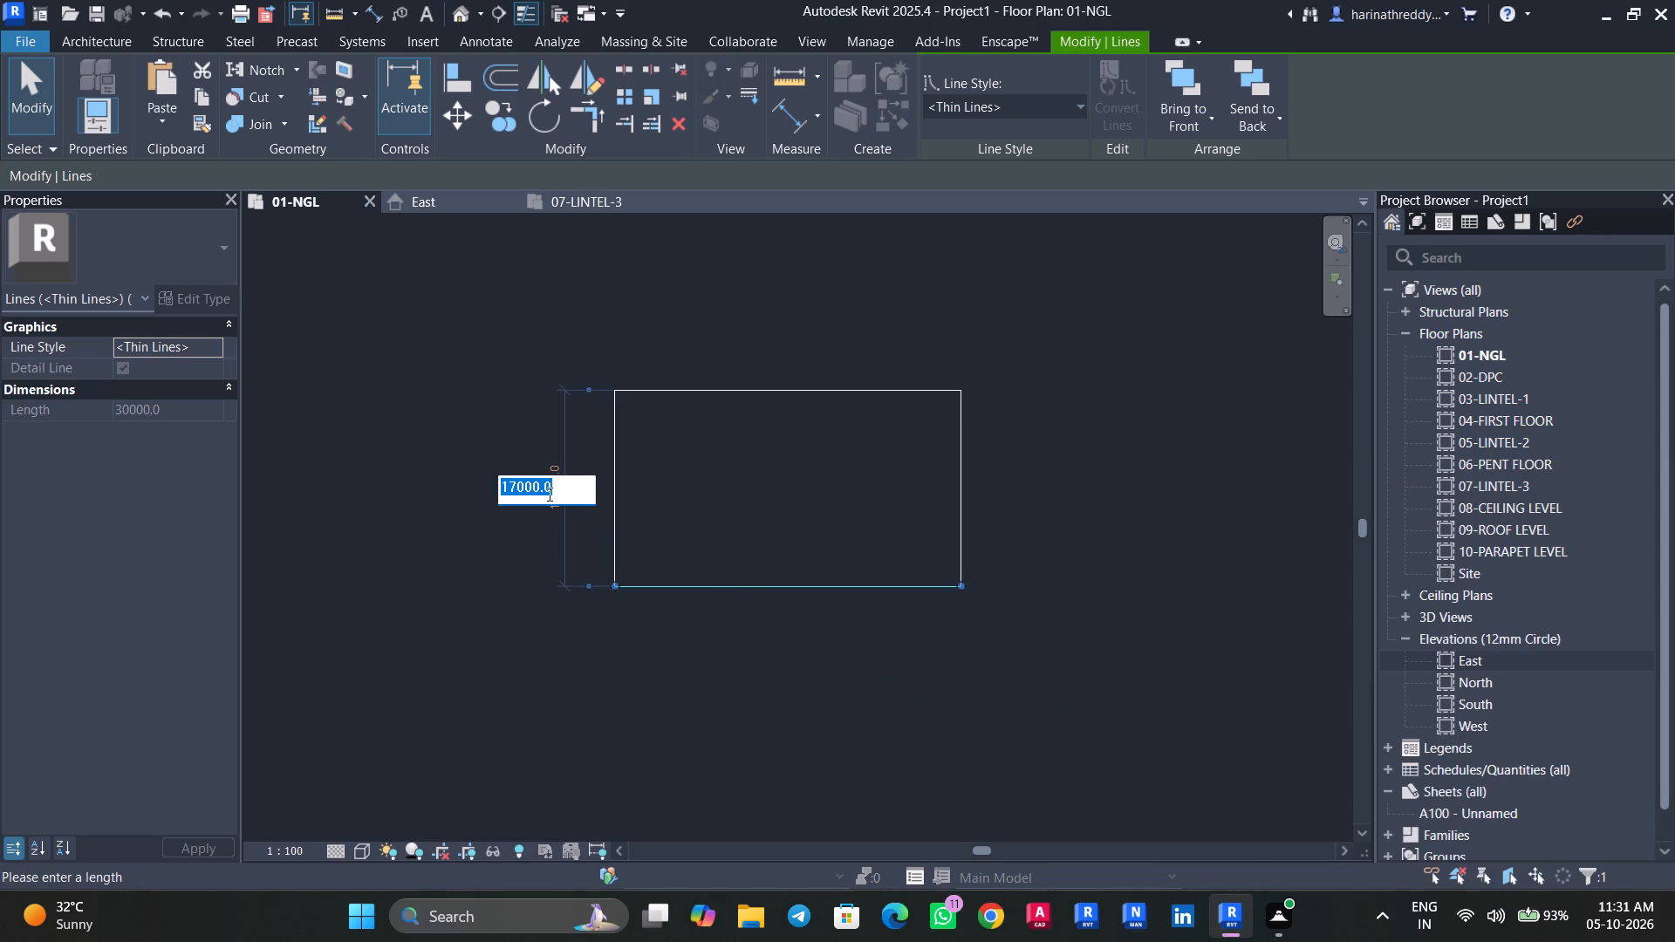
pyautogui.write('30000')
pyautogui.press('Return')
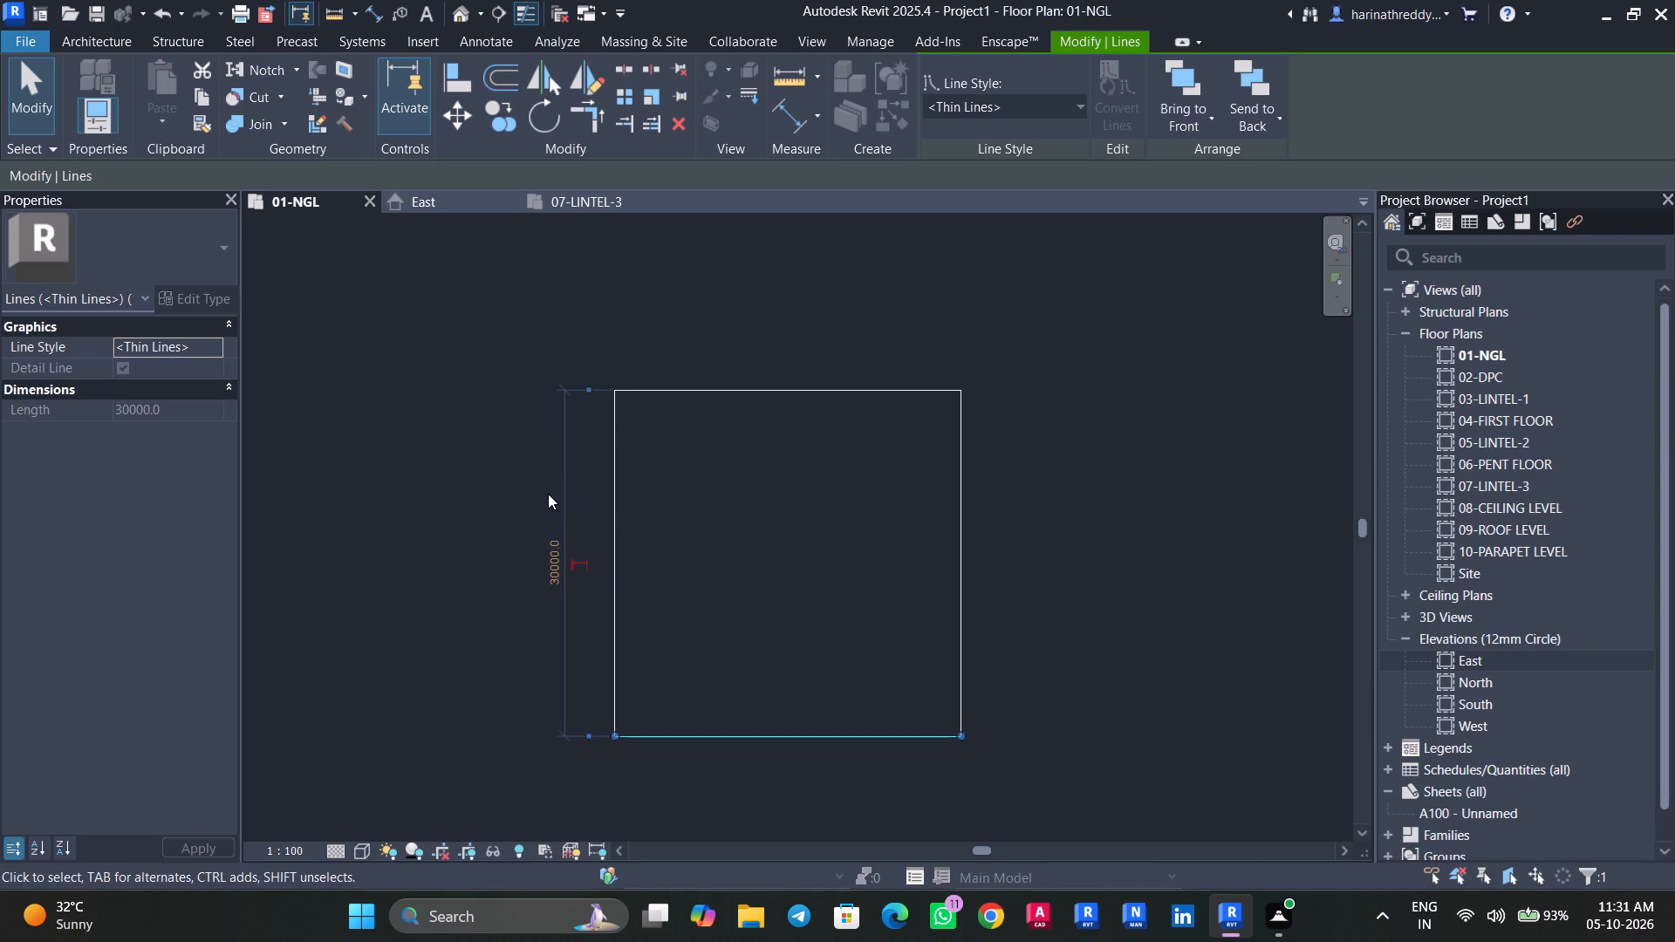
pyautogui.press('Escape')
pyautogui.scroll(2, 769, 575)
pyautogui.moveTo(769, 577); pyautogui.dragTo(814, 568, button='middle')
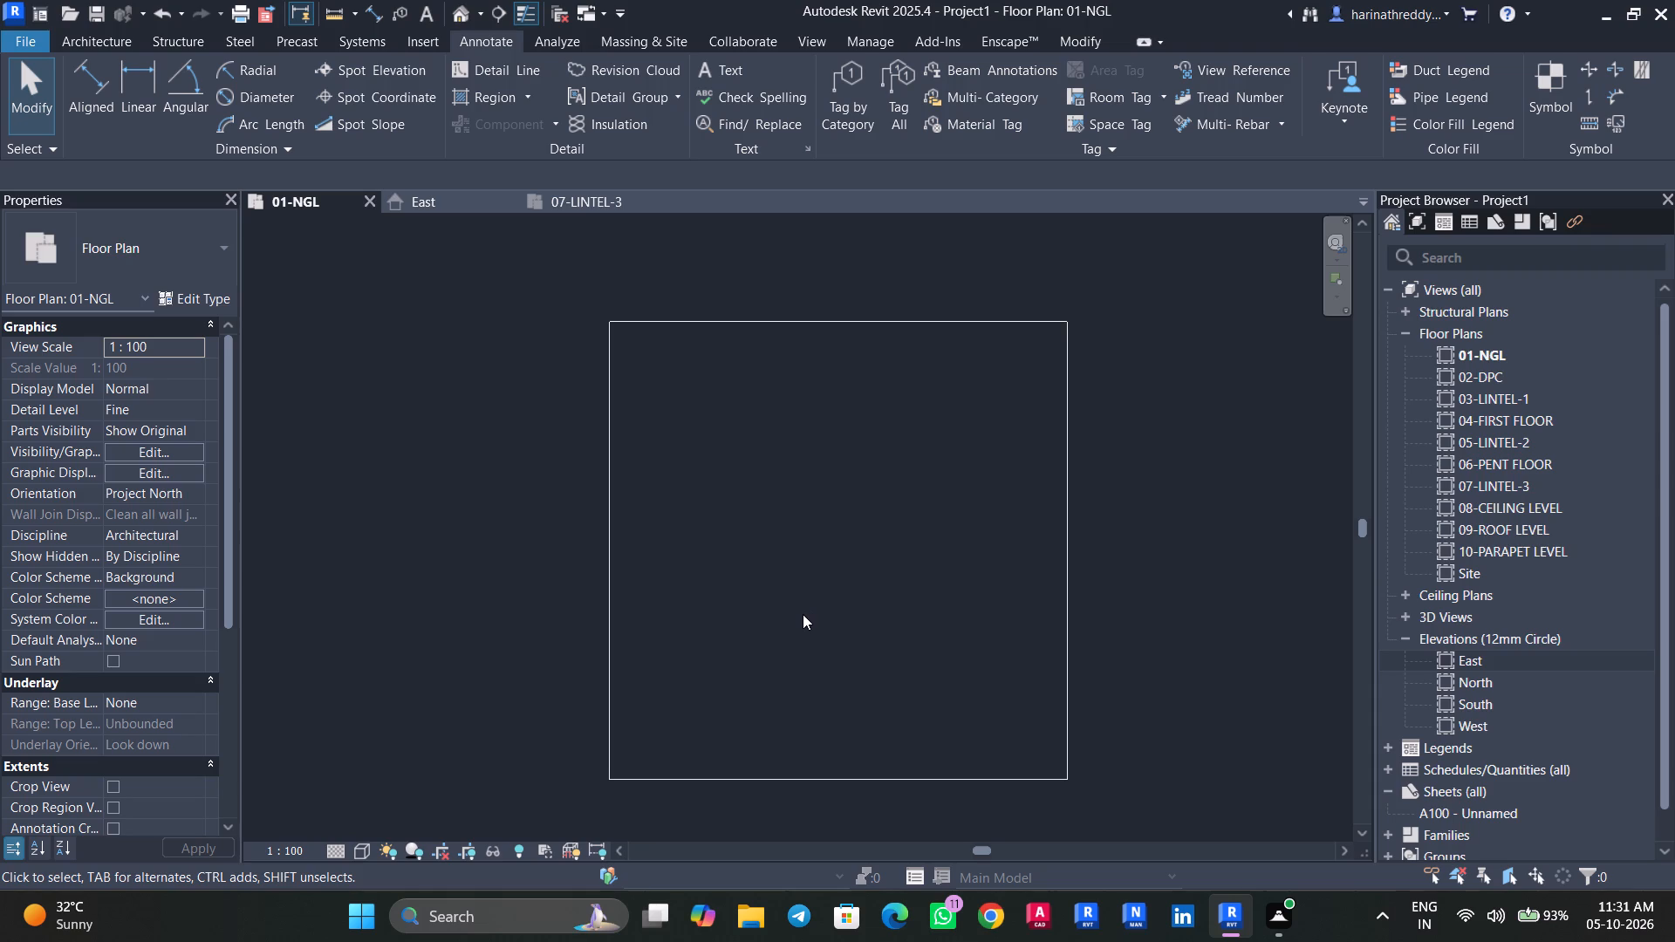
# Examine the line styles available in this project for drawing a rectangular model line, without drawing anything.
pyautogui.click(101, 44)
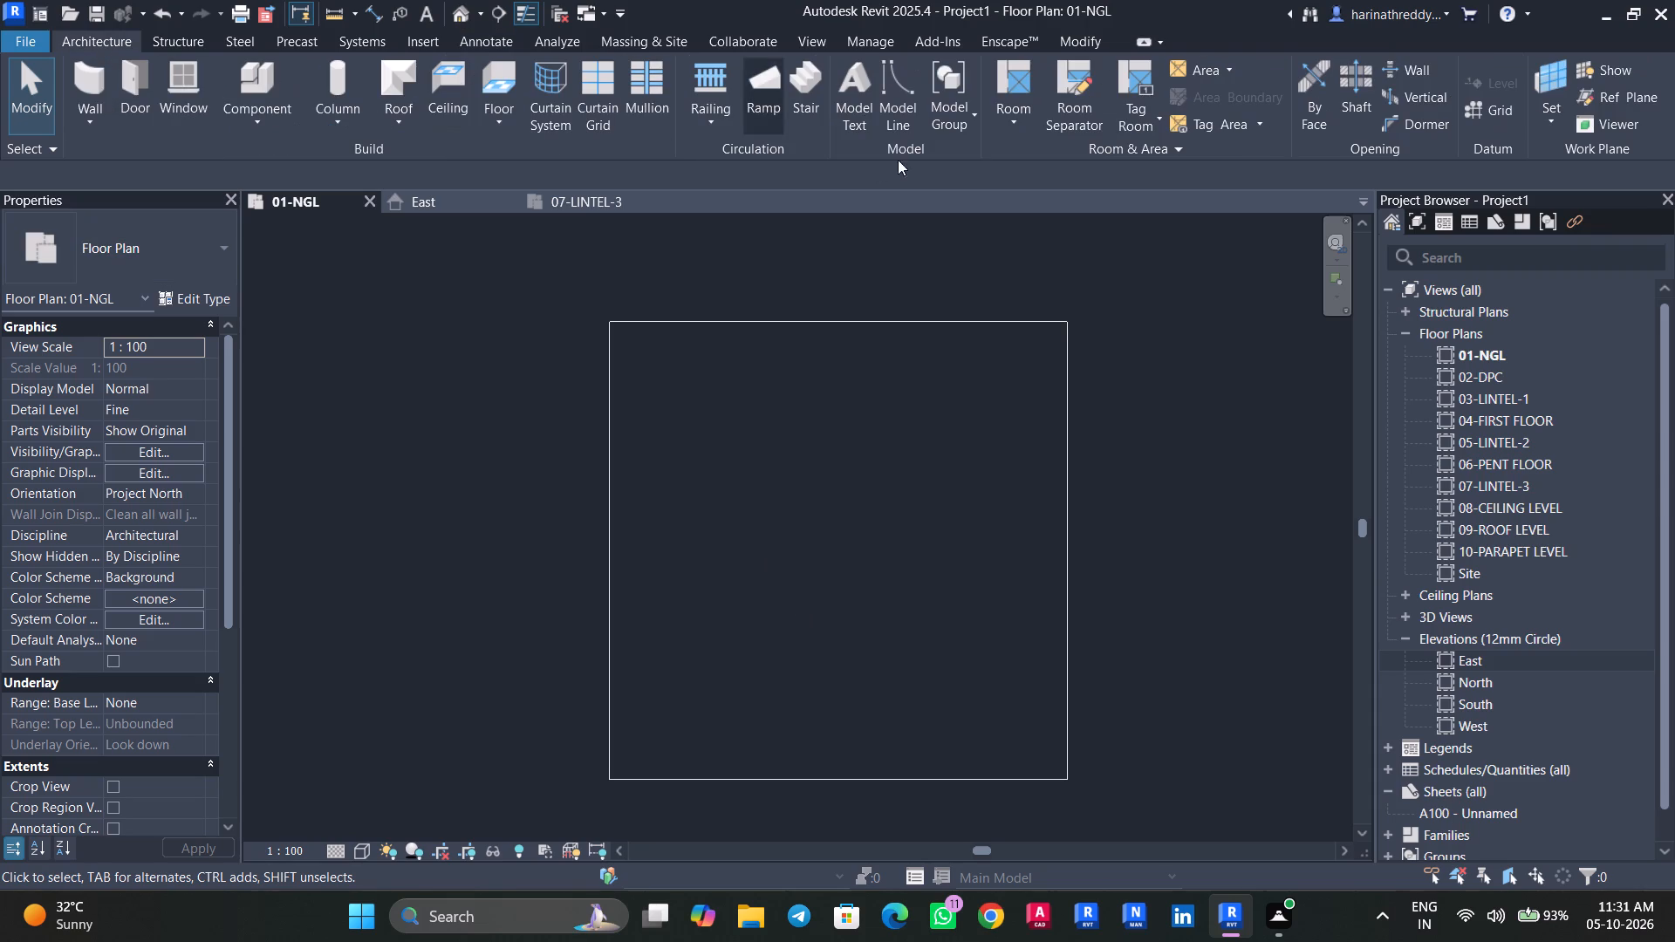
pyautogui.click(903, 115)
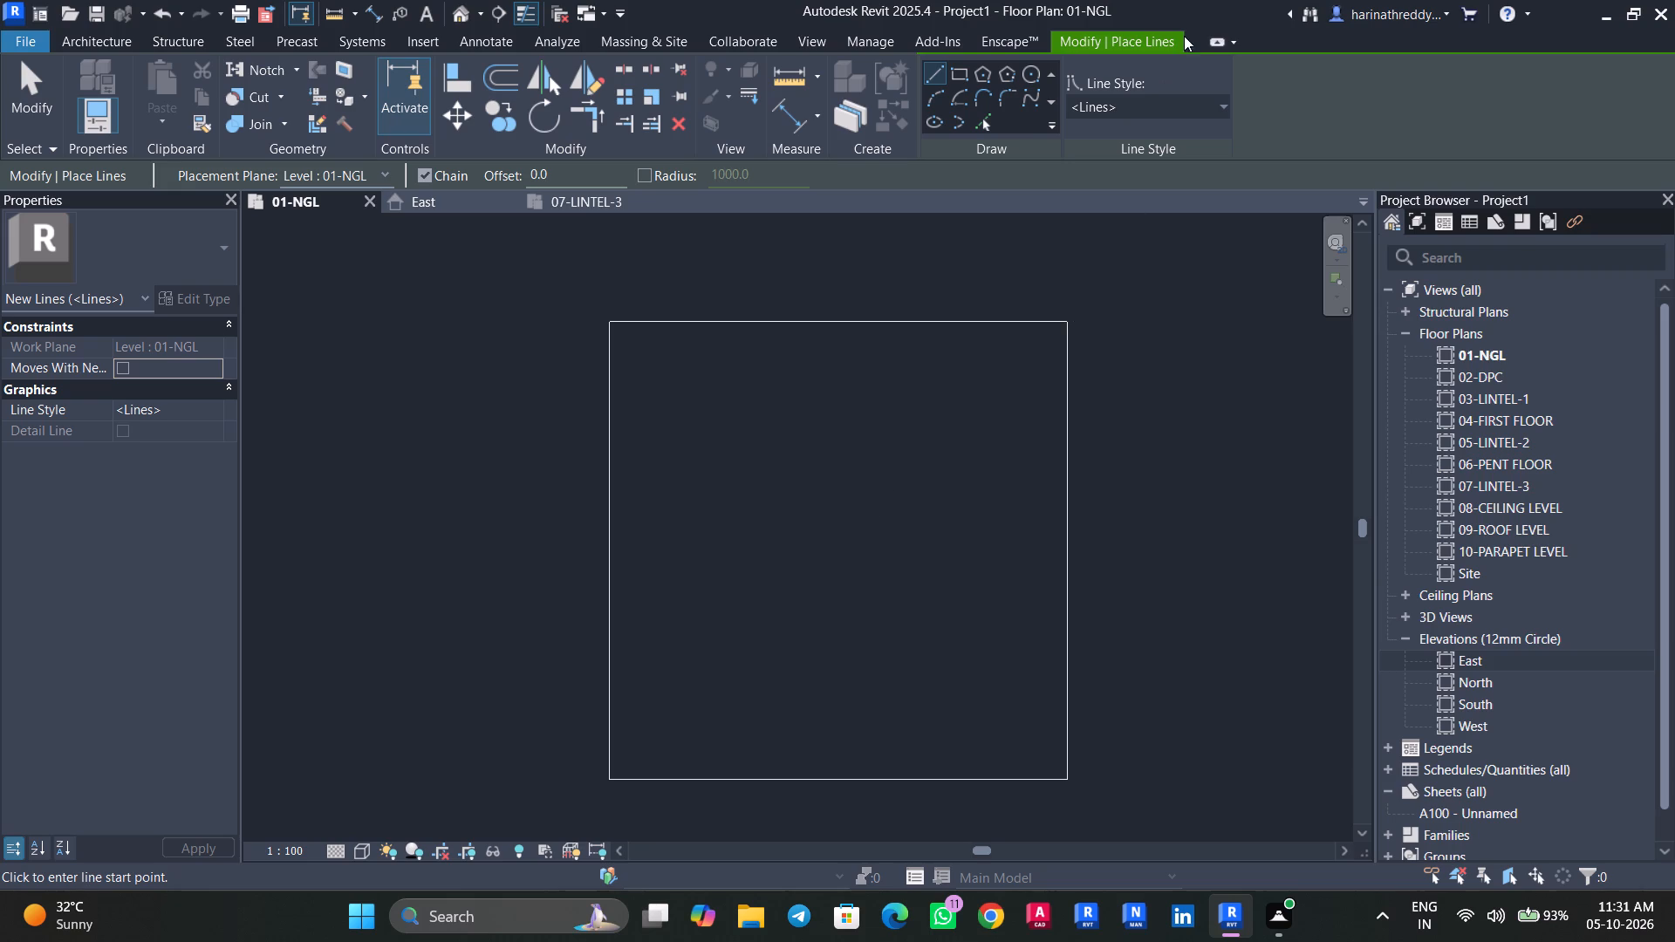
pyautogui.click(961, 74)
pyautogui.click(1140, 111)
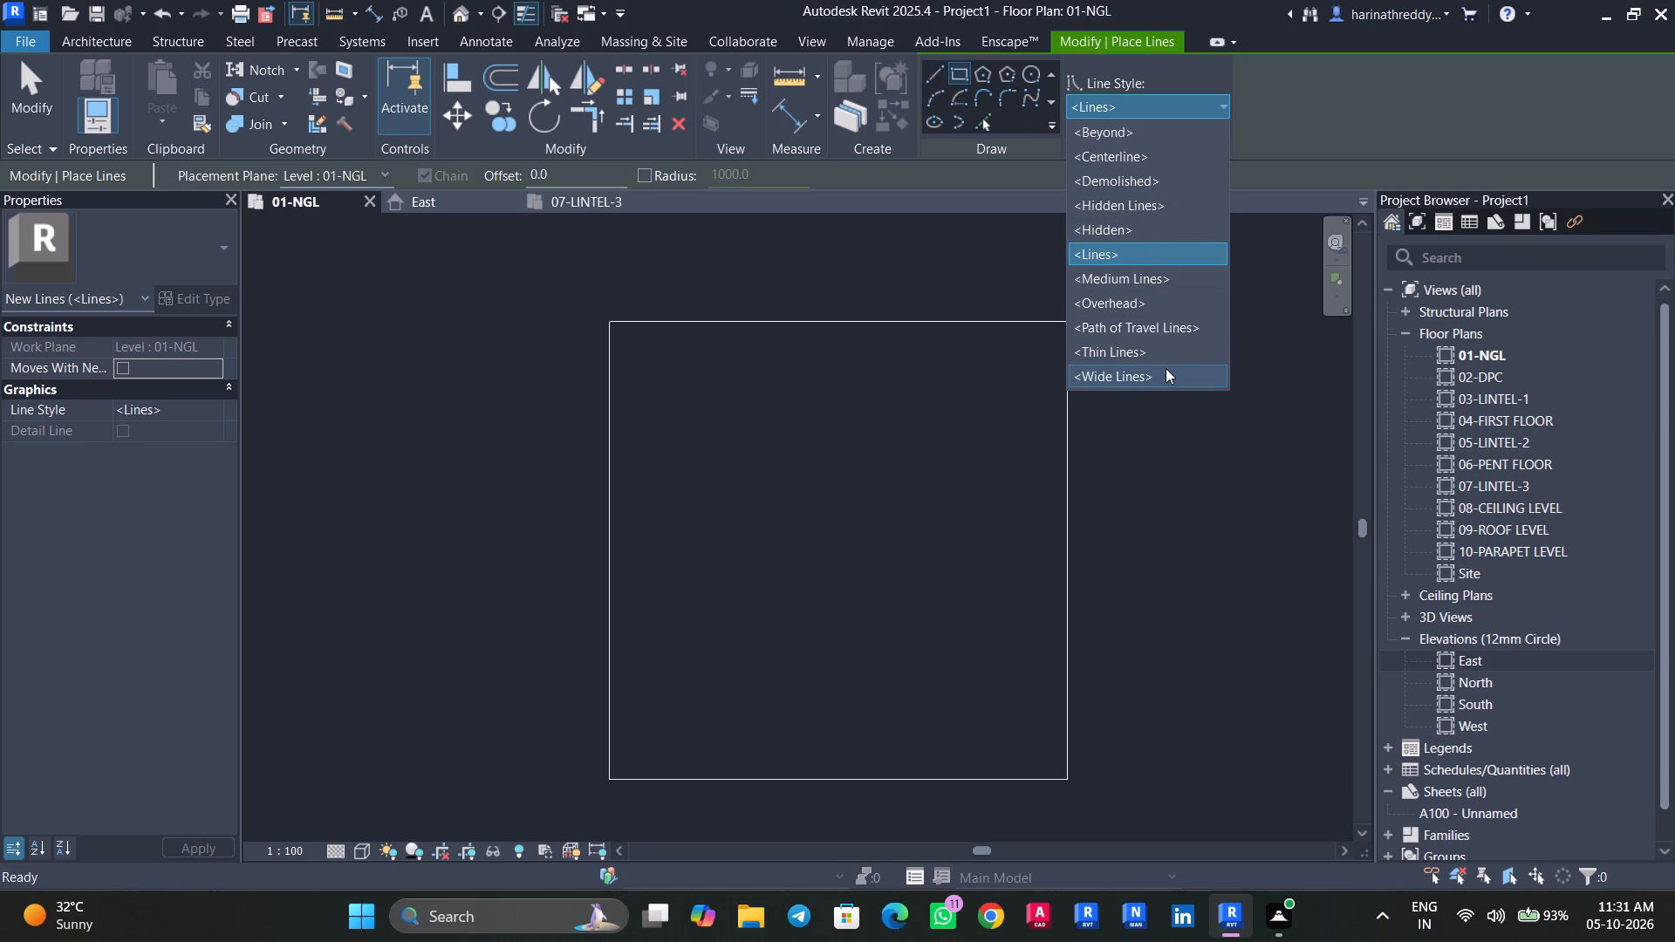
pyautogui.scroll(-4, 1163, 363)
pyautogui.scroll(6, 1163, 363)
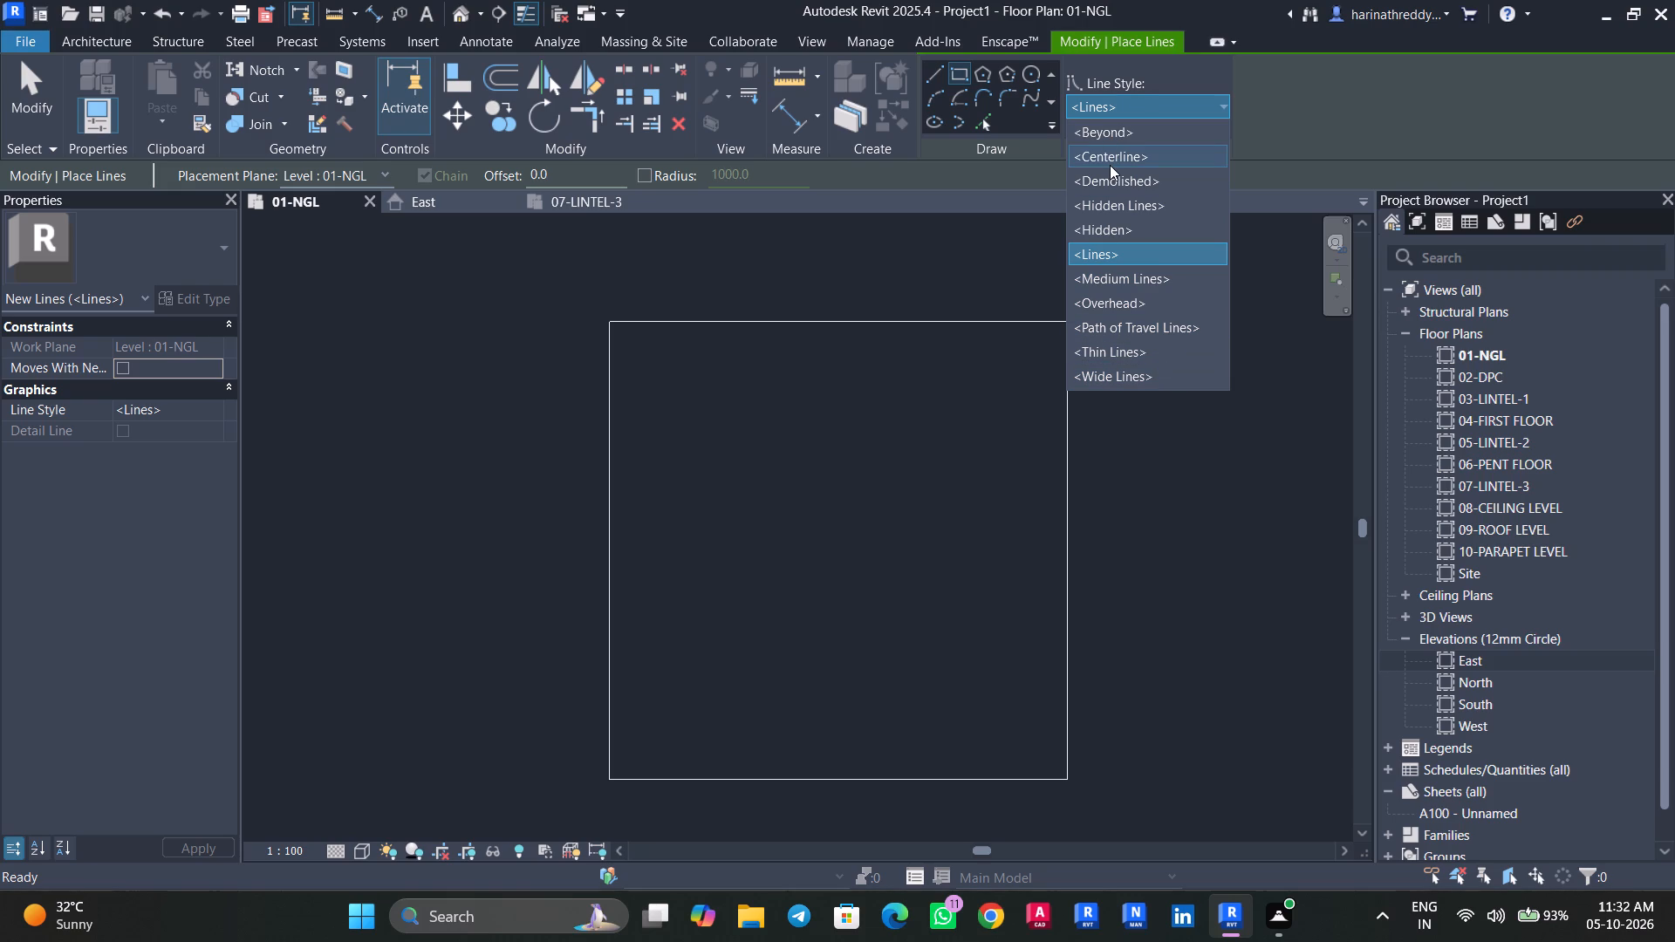
pyautogui.press('Escape')
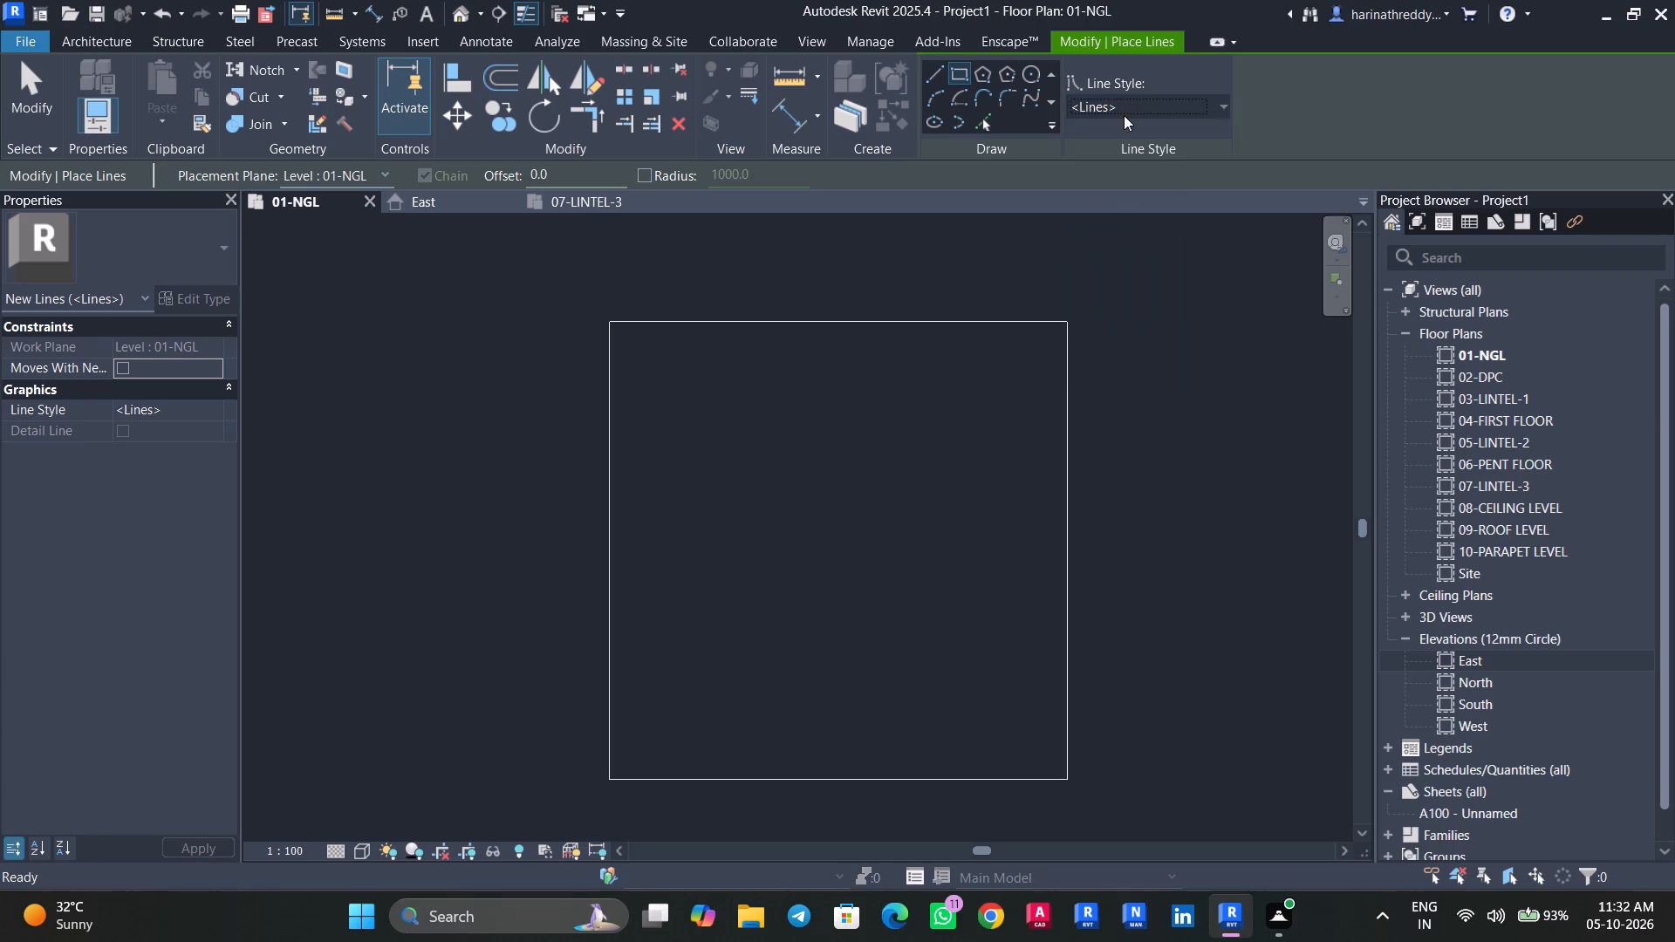
pyautogui.press('Escape')
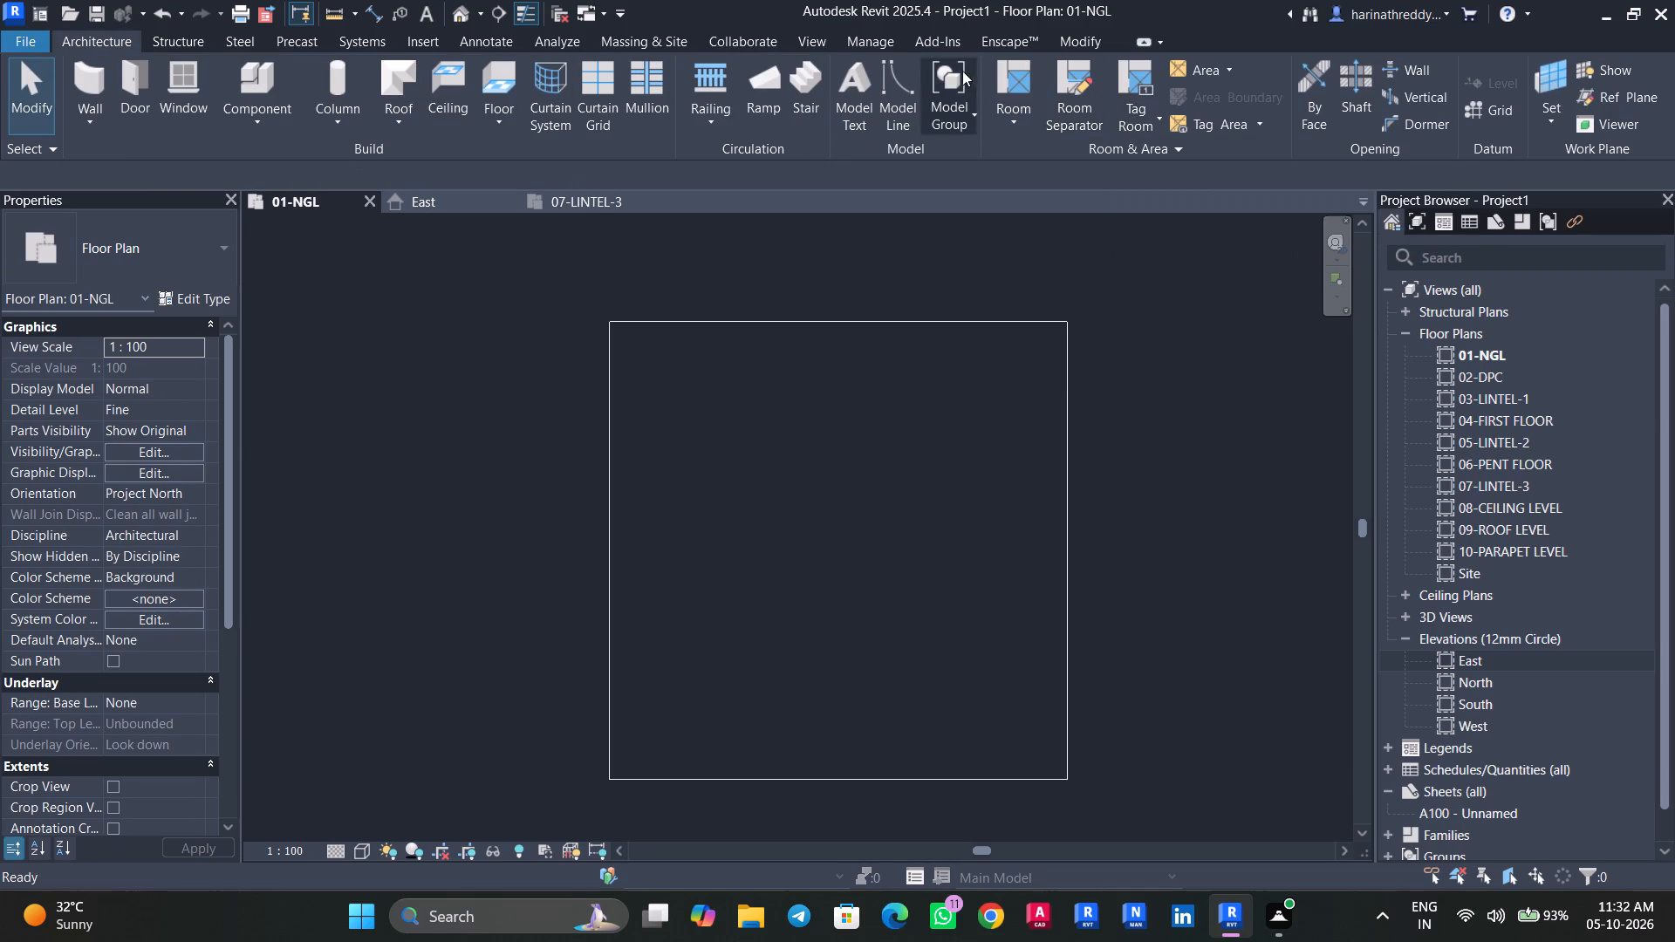
pyautogui.click(901, 90)
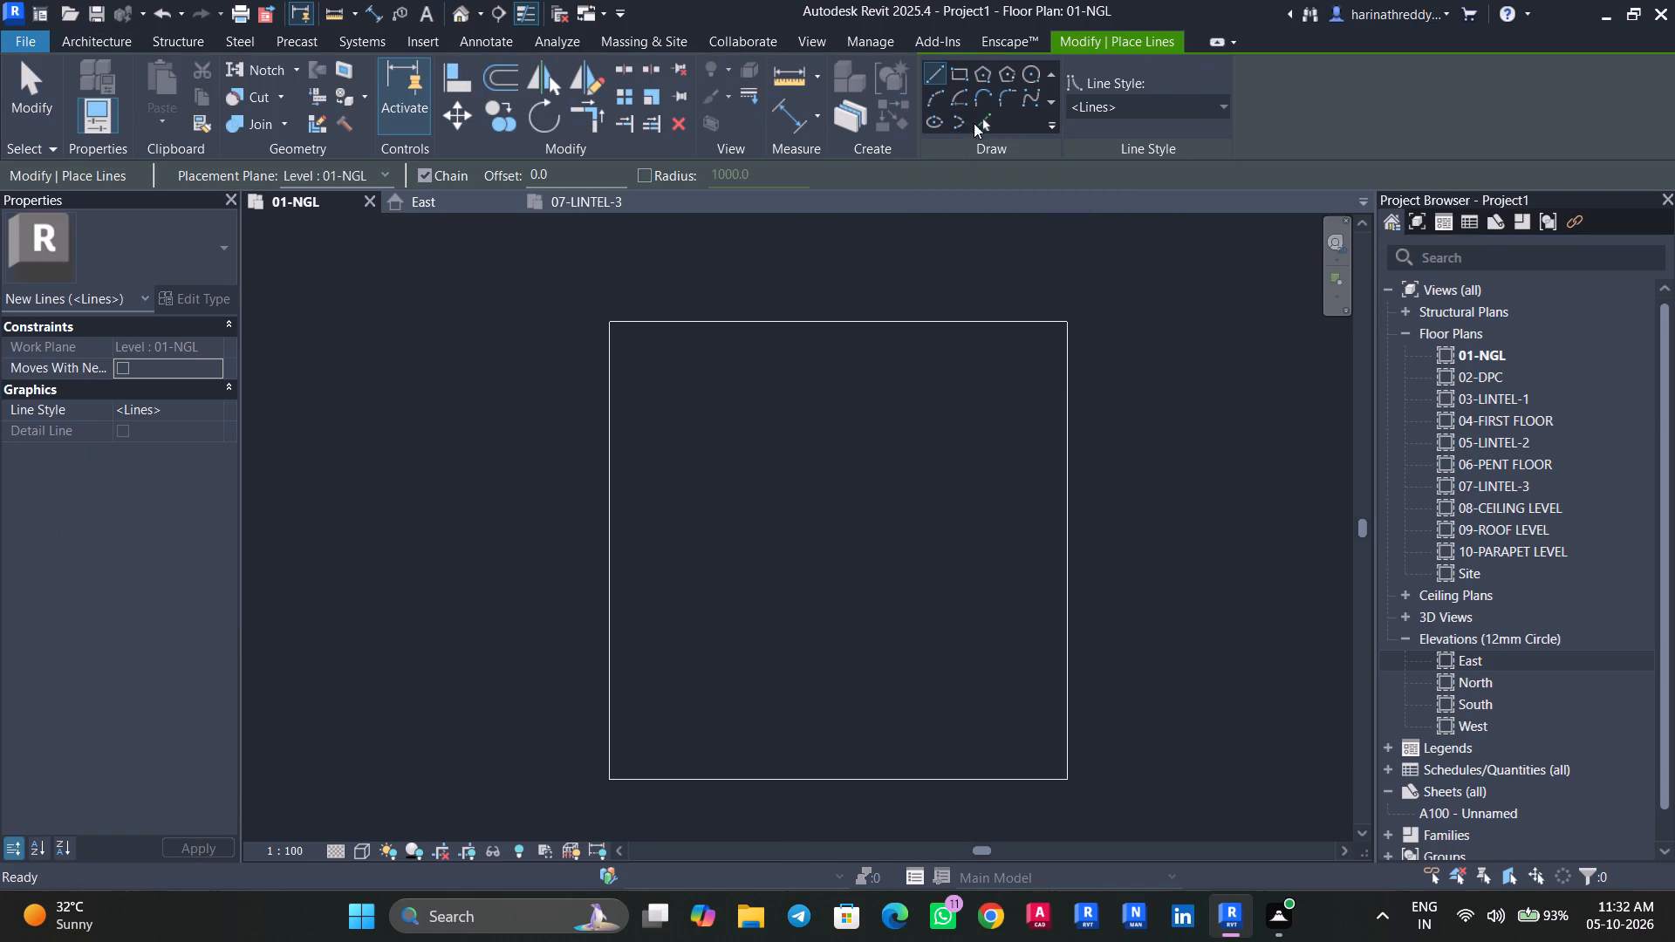
pyautogui.click(1092, 104)
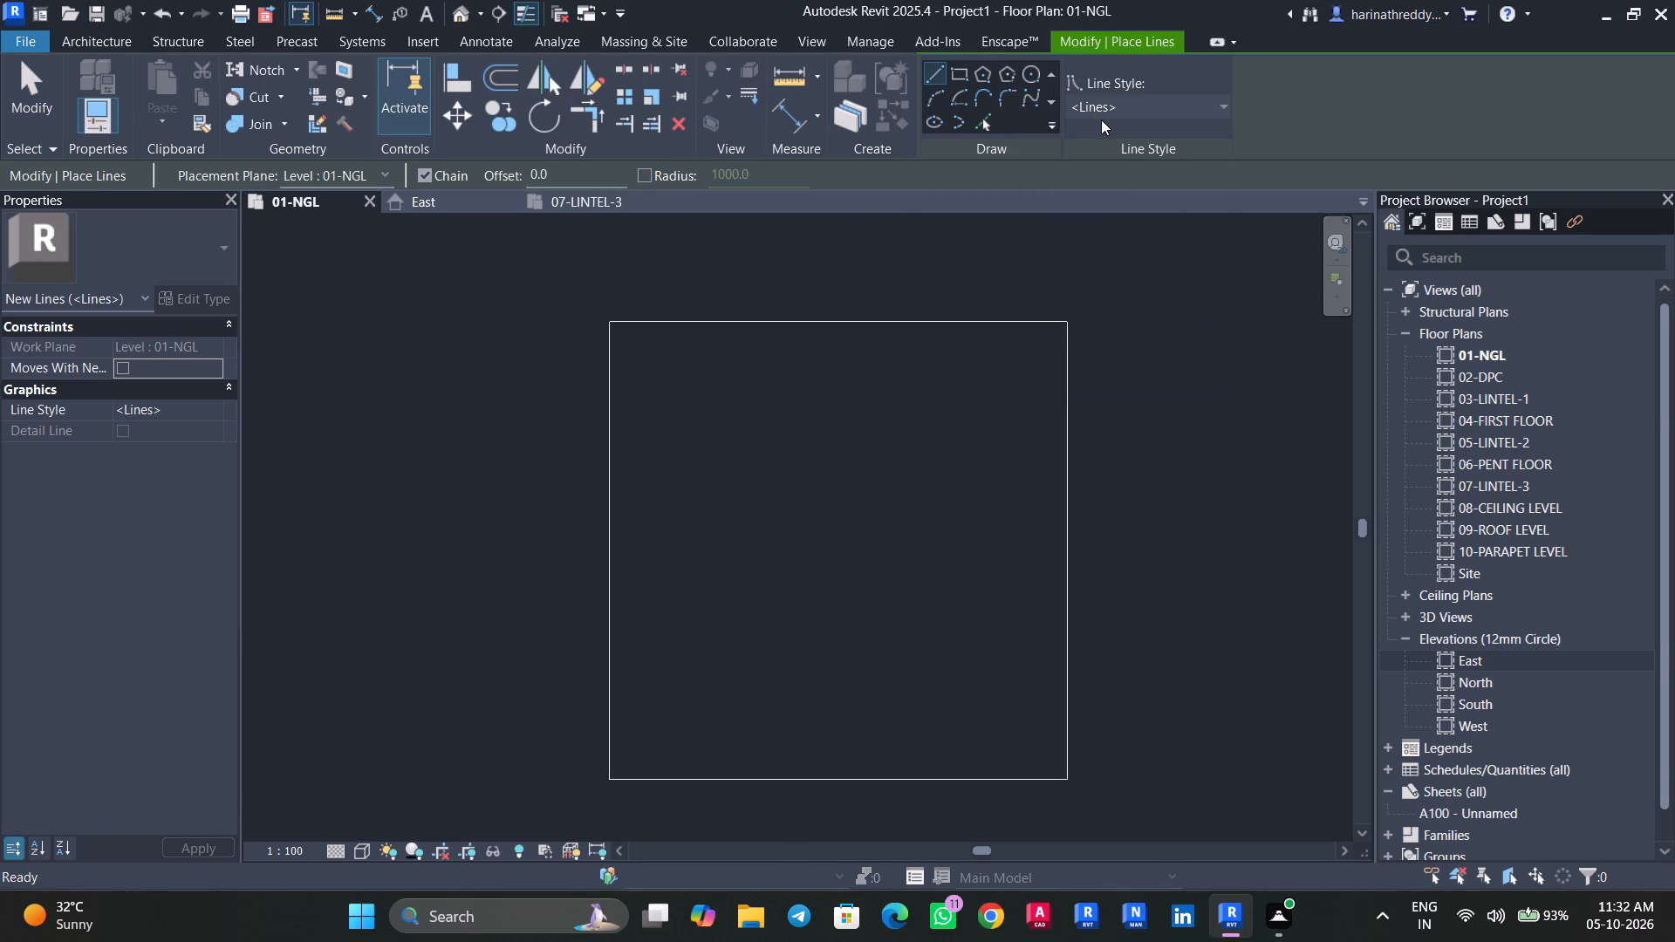
pyautogui.scroll(-5, 1135, 314)
pyautogui.press('Escape')
pyautogui.press('Escape')
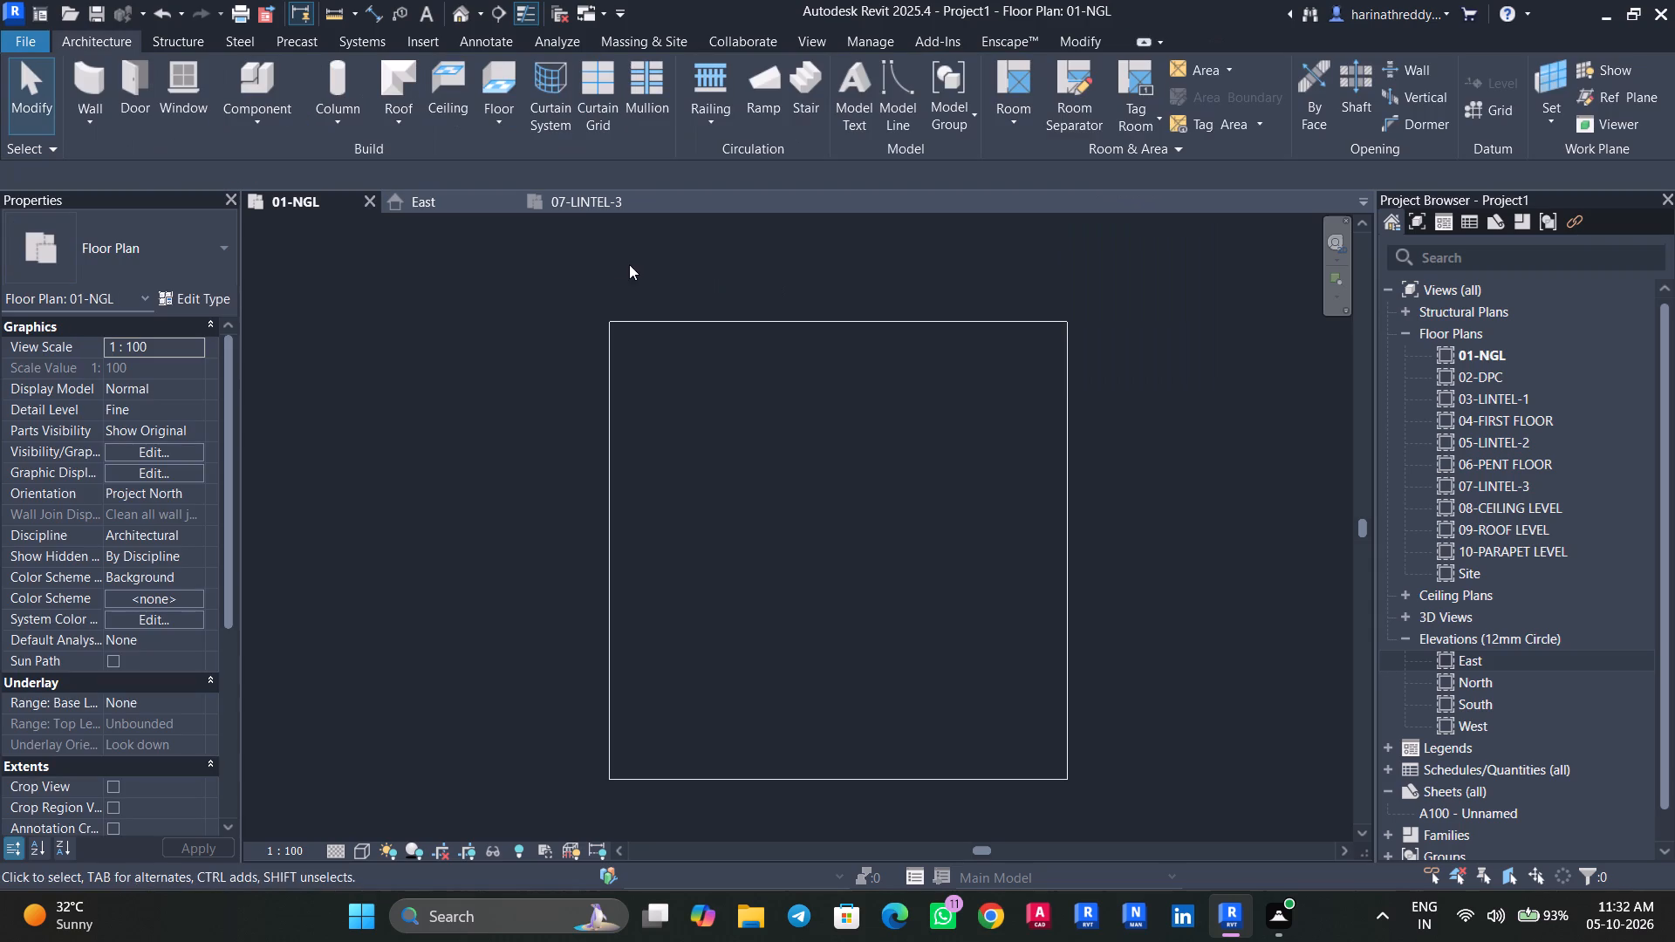
# Open the REVIT MINI project from the BARBING SALOON RVT FULL COURSE TEMPLATE FILE folder in Downloads, accepting the load warnings.
pyautogui.click(24, 35)
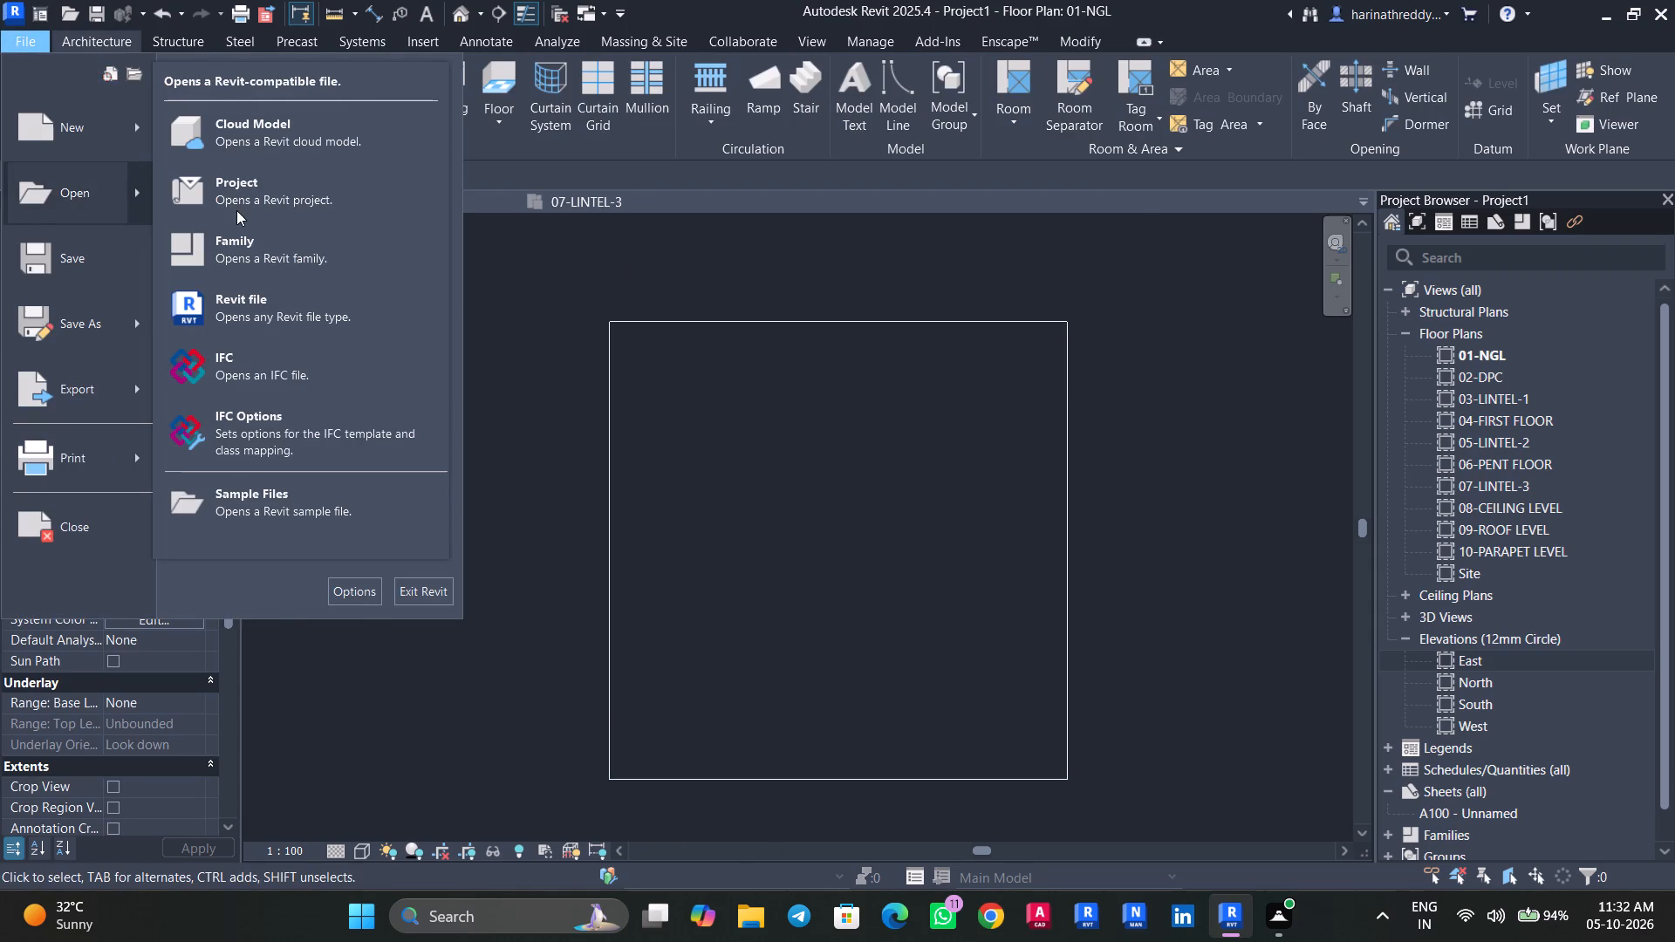
pyautogui.click(233, 201)
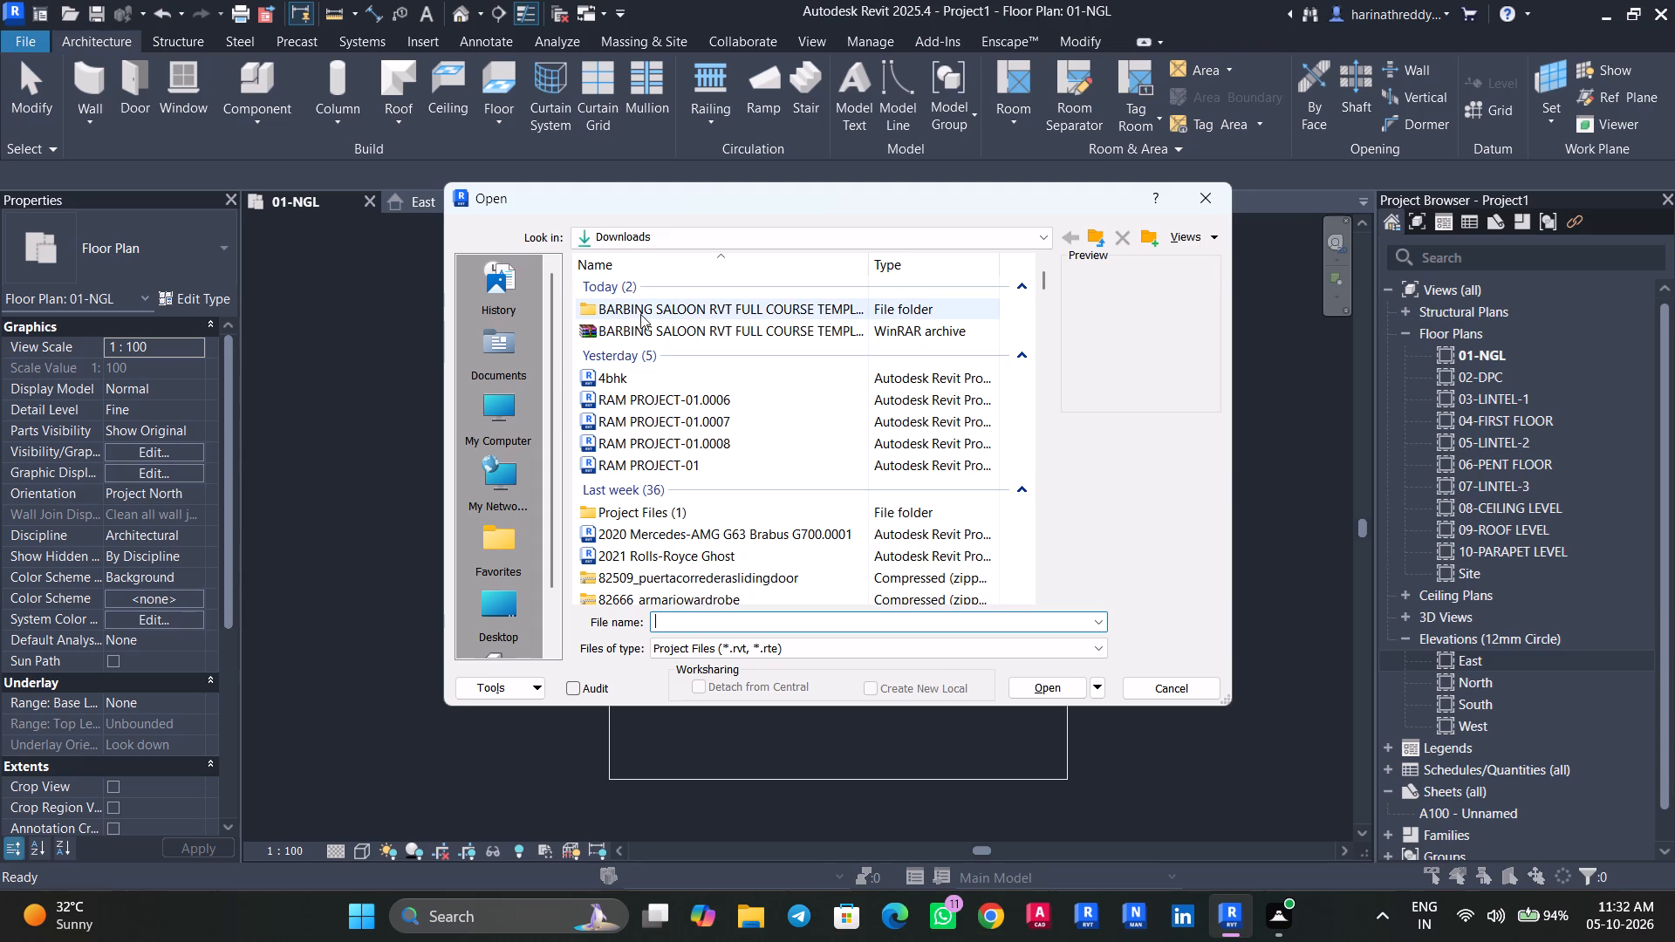
pyautogui.doubleClick(647, 314)
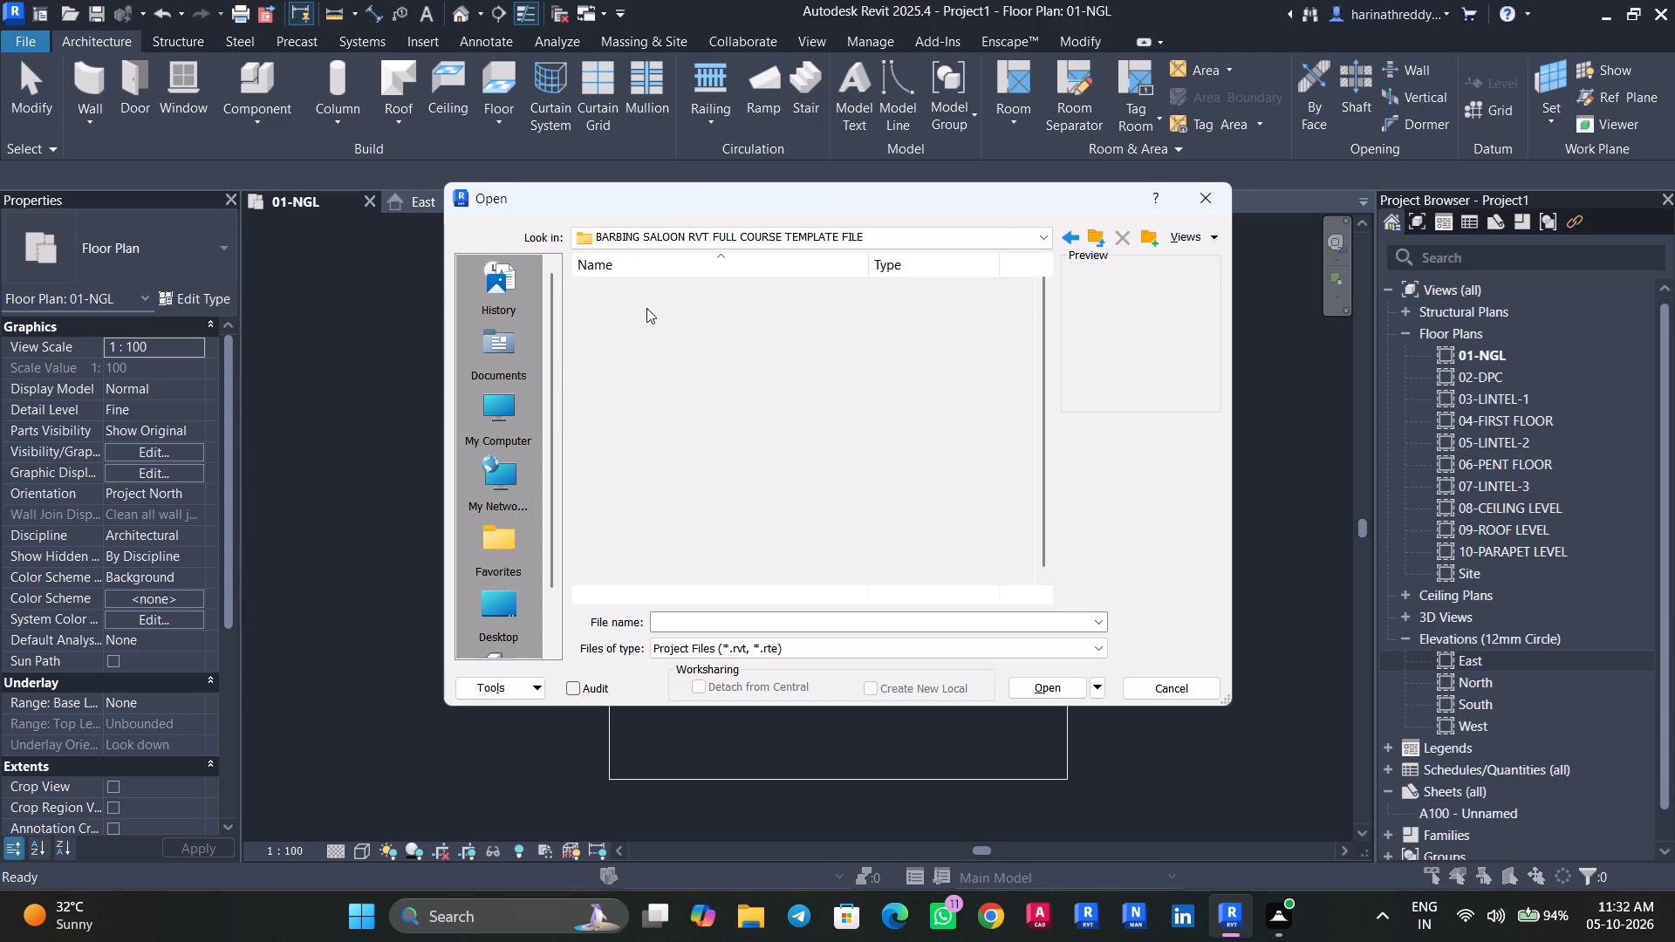
pyautogui.click(646, 308)
pyautogui.click(1056, 688)
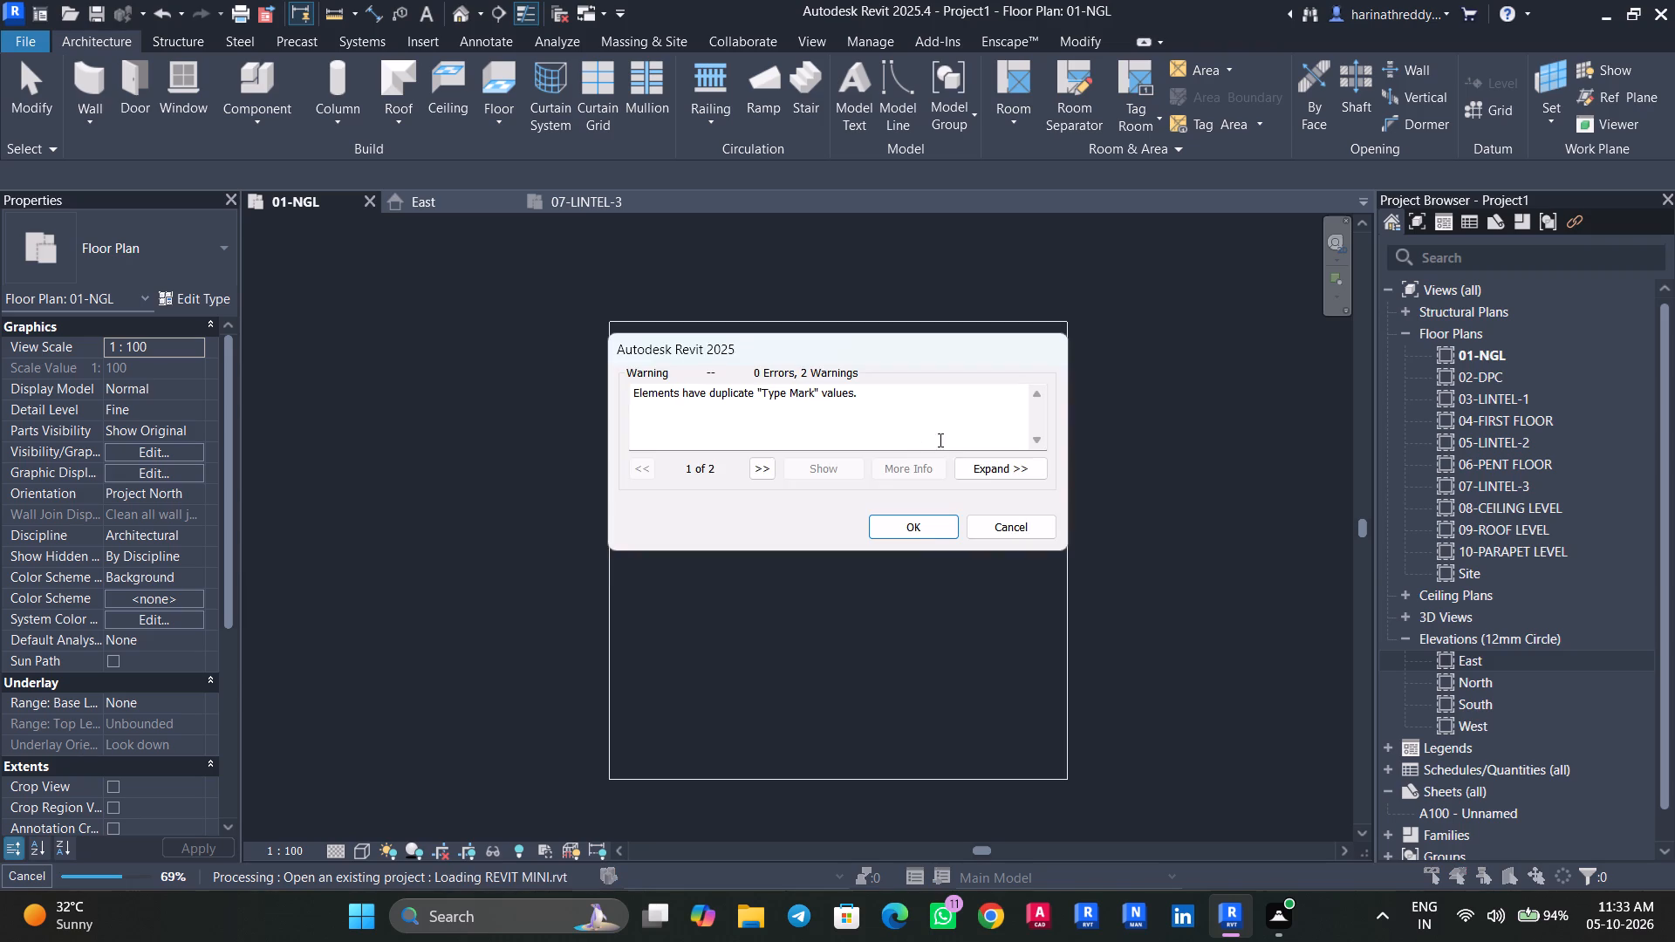
pyautogui.click(928, 522)
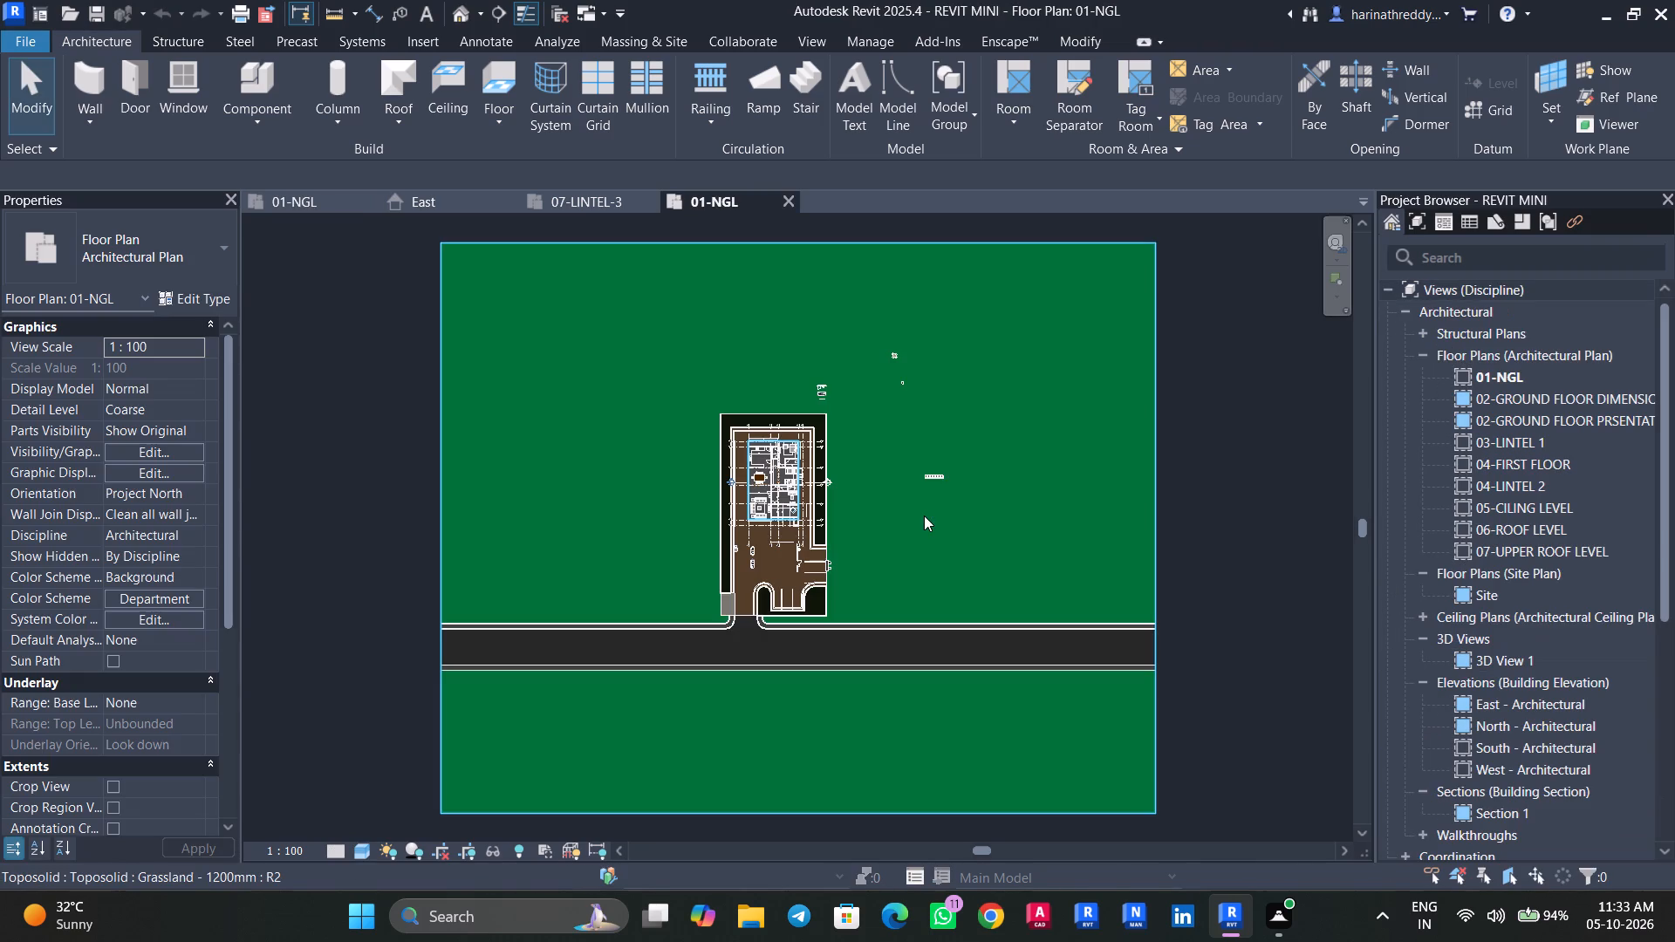
pyautogui.click(924, 479)
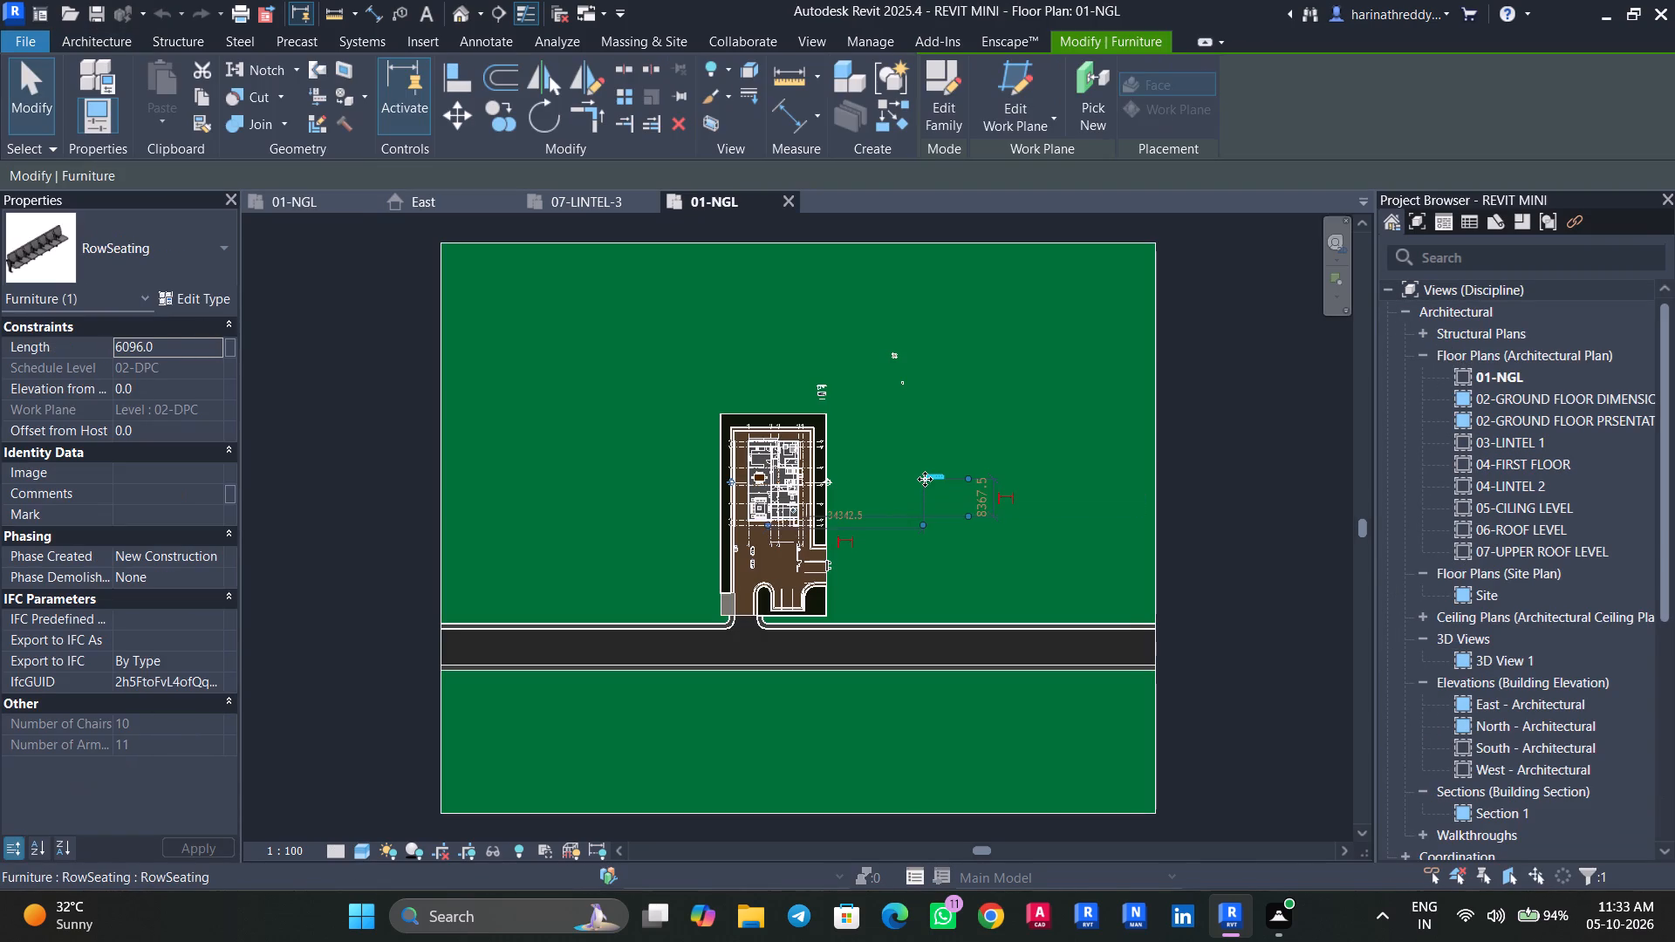
pyautogui.press('Escape')
pyautogui.press('Escape')
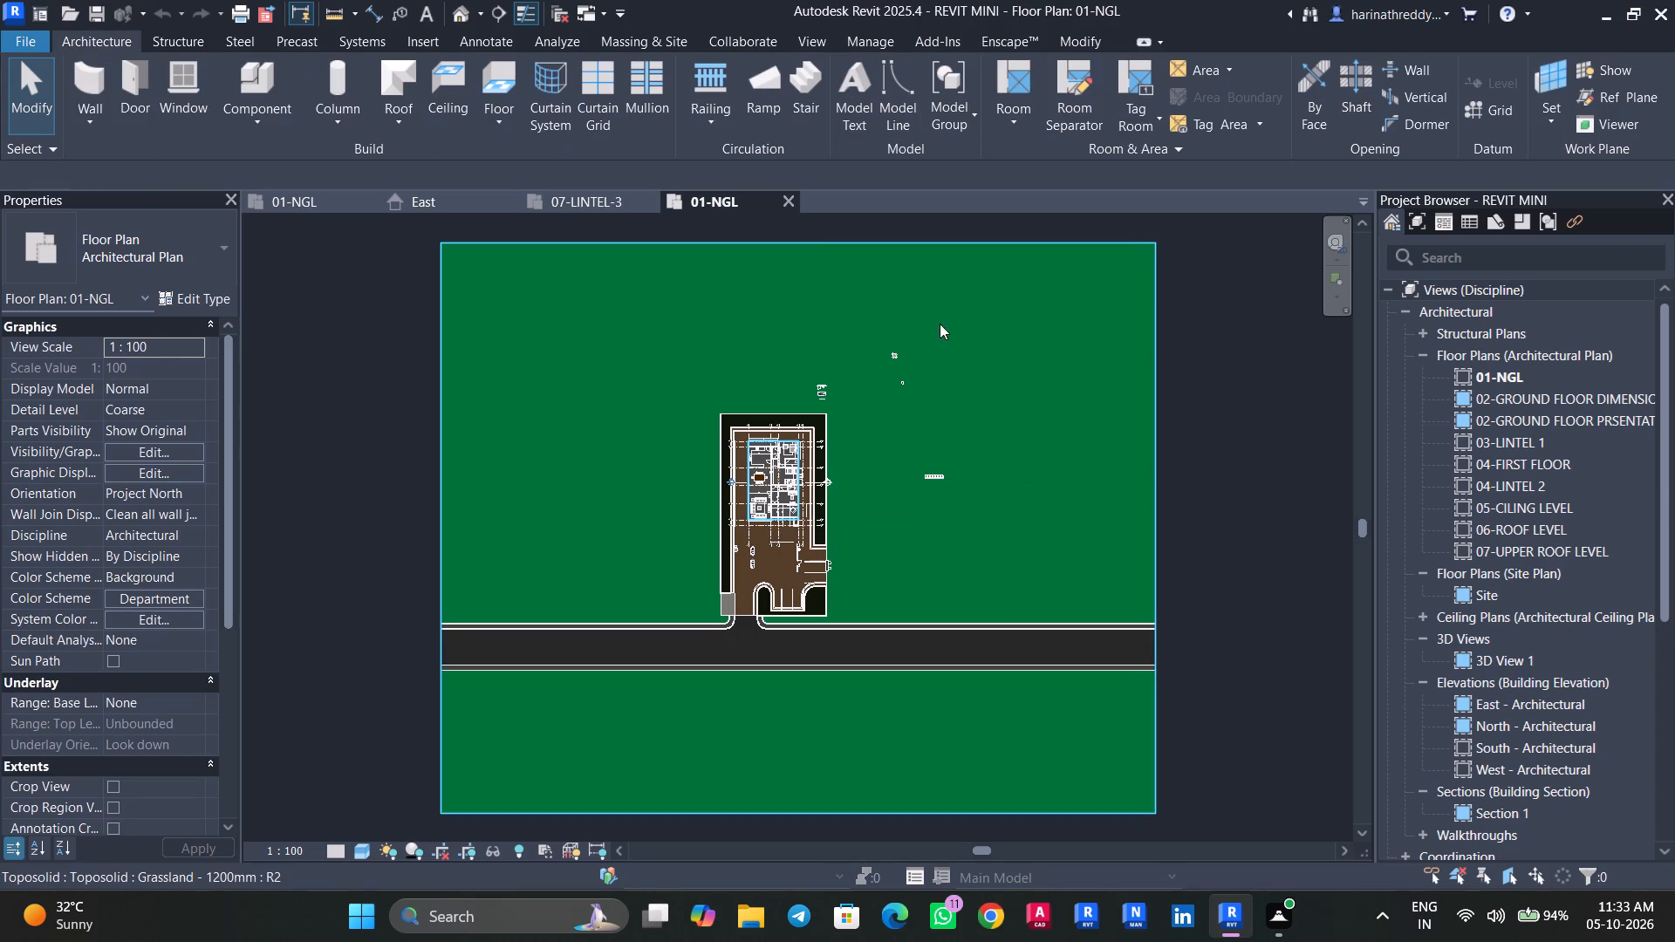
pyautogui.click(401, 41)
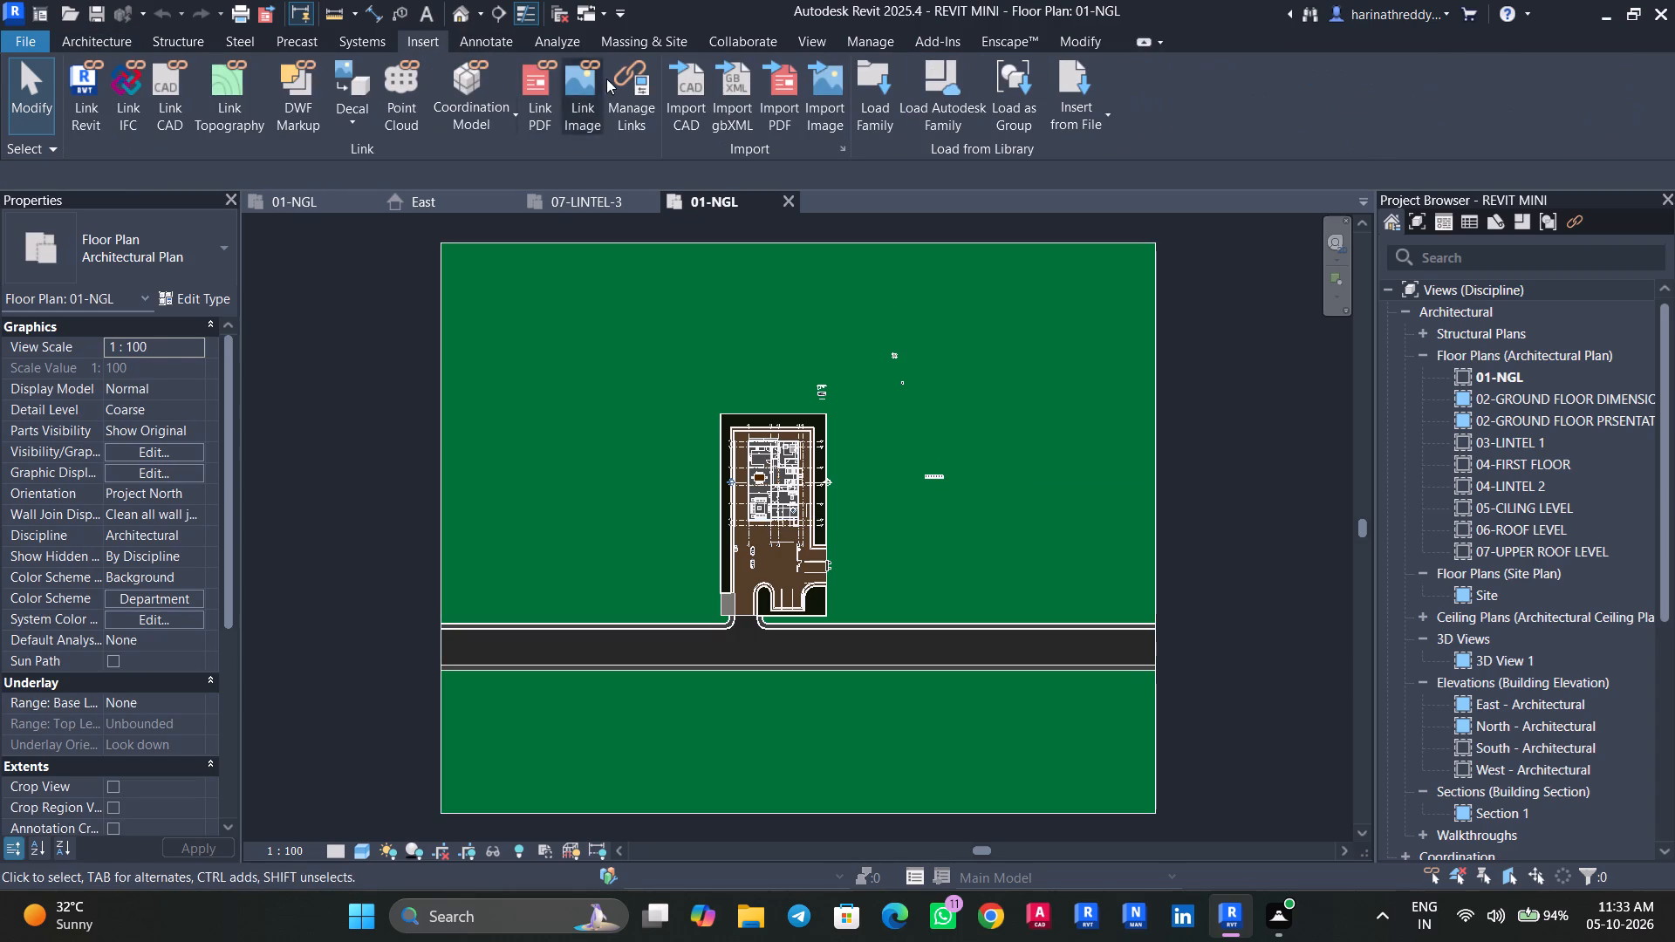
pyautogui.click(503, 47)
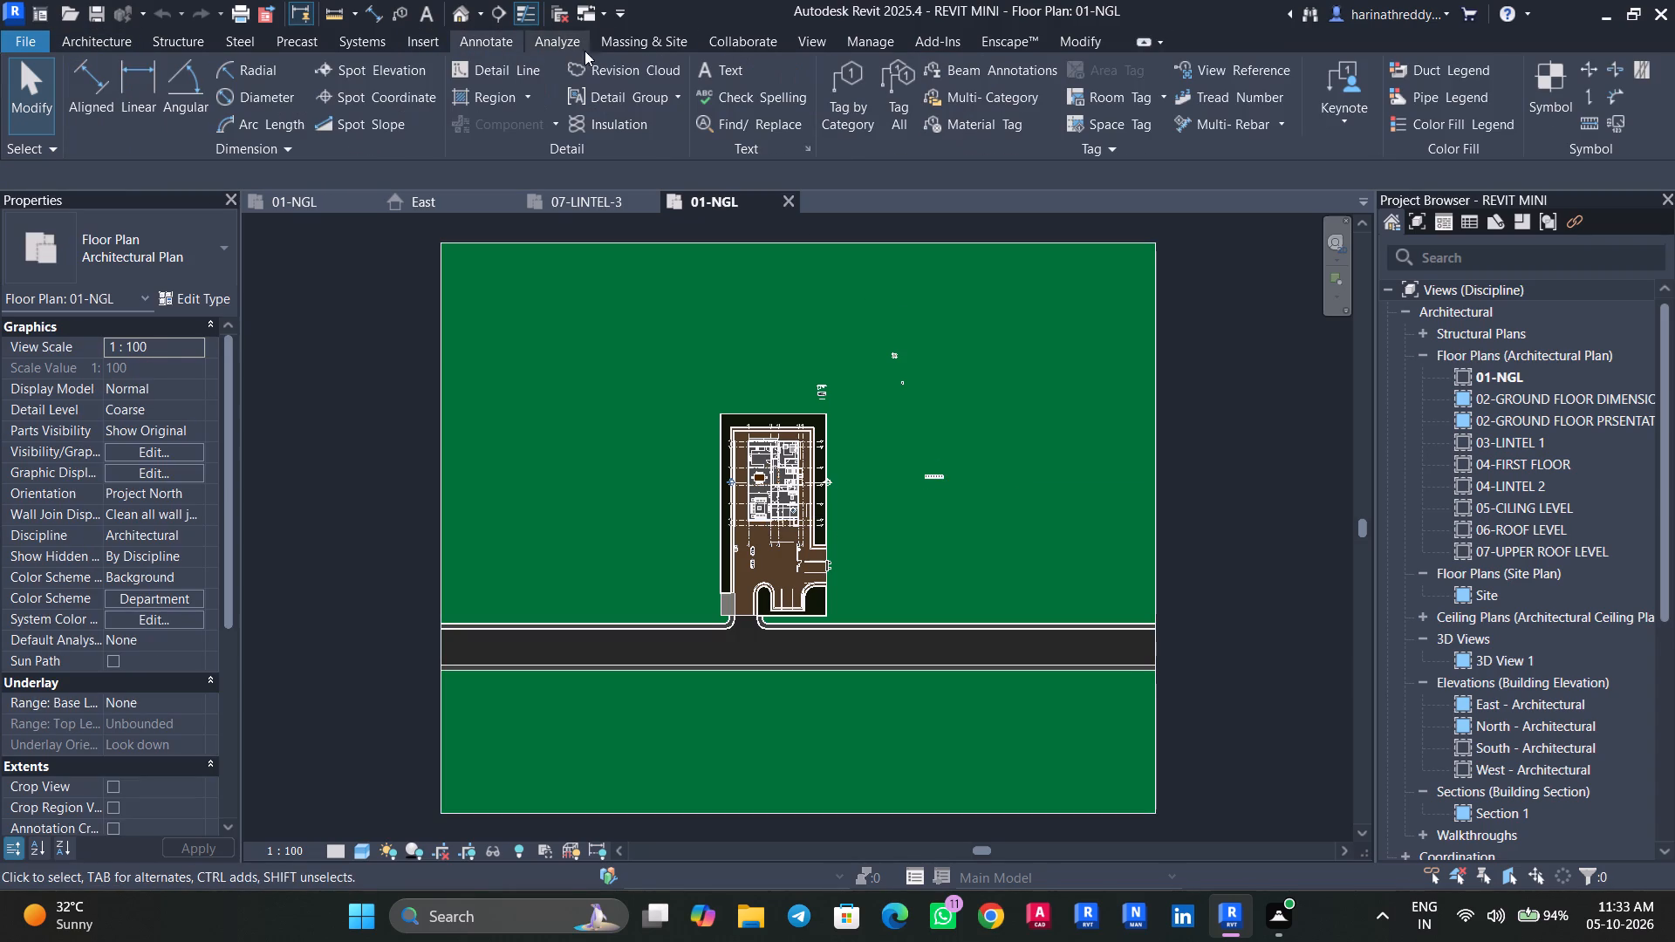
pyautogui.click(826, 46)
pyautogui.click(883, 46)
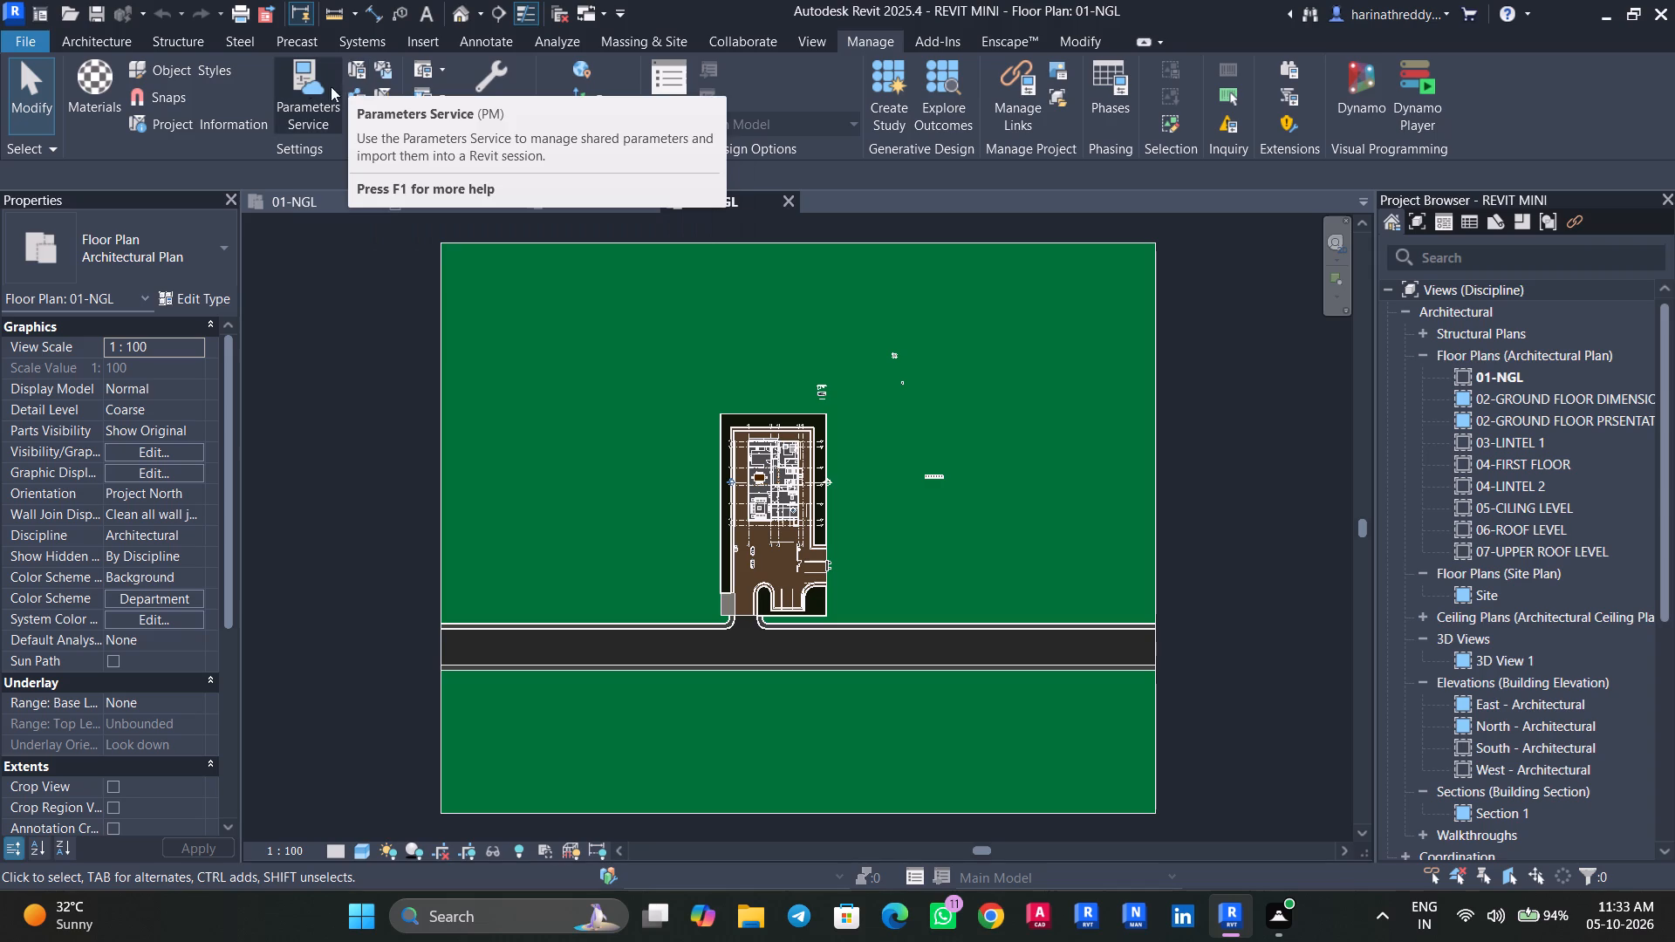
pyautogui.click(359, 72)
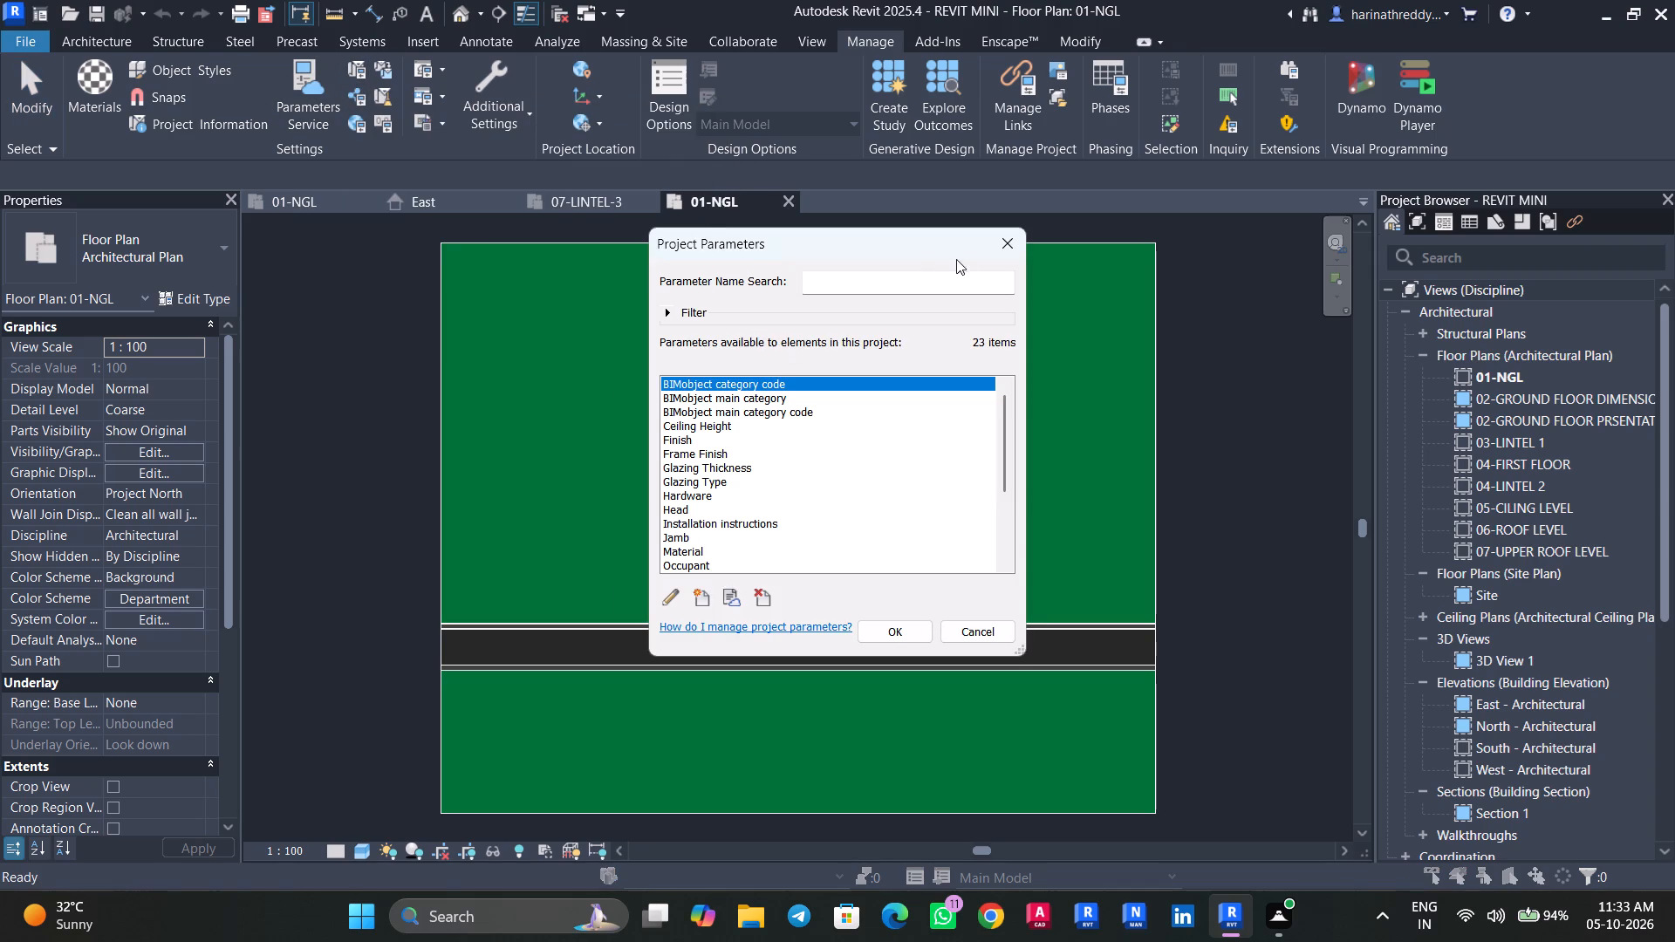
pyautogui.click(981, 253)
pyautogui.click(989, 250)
# Transfer project standards from Project1 into REVIT MINI with all listed items kept selected for copying.
pyautogui.click(379, 75)
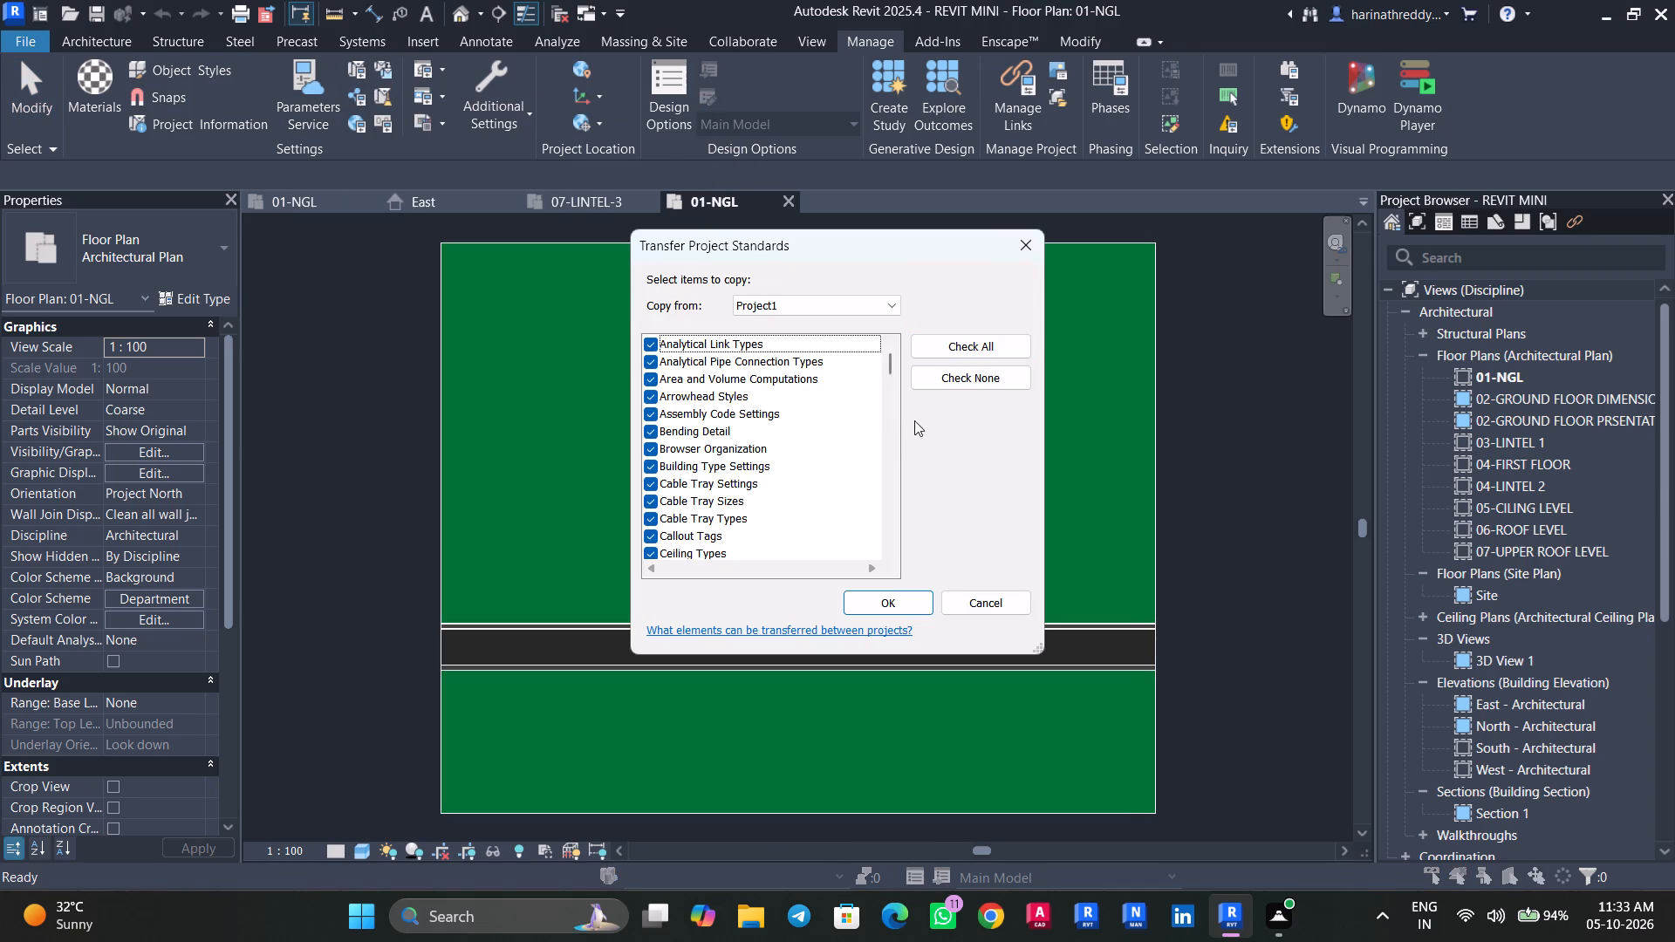
pyautogui.scroll(-10, 774, 446)
pyautogui.scroll(1, 774, 447)
pyautogui.scroll(-12, 774, 447)
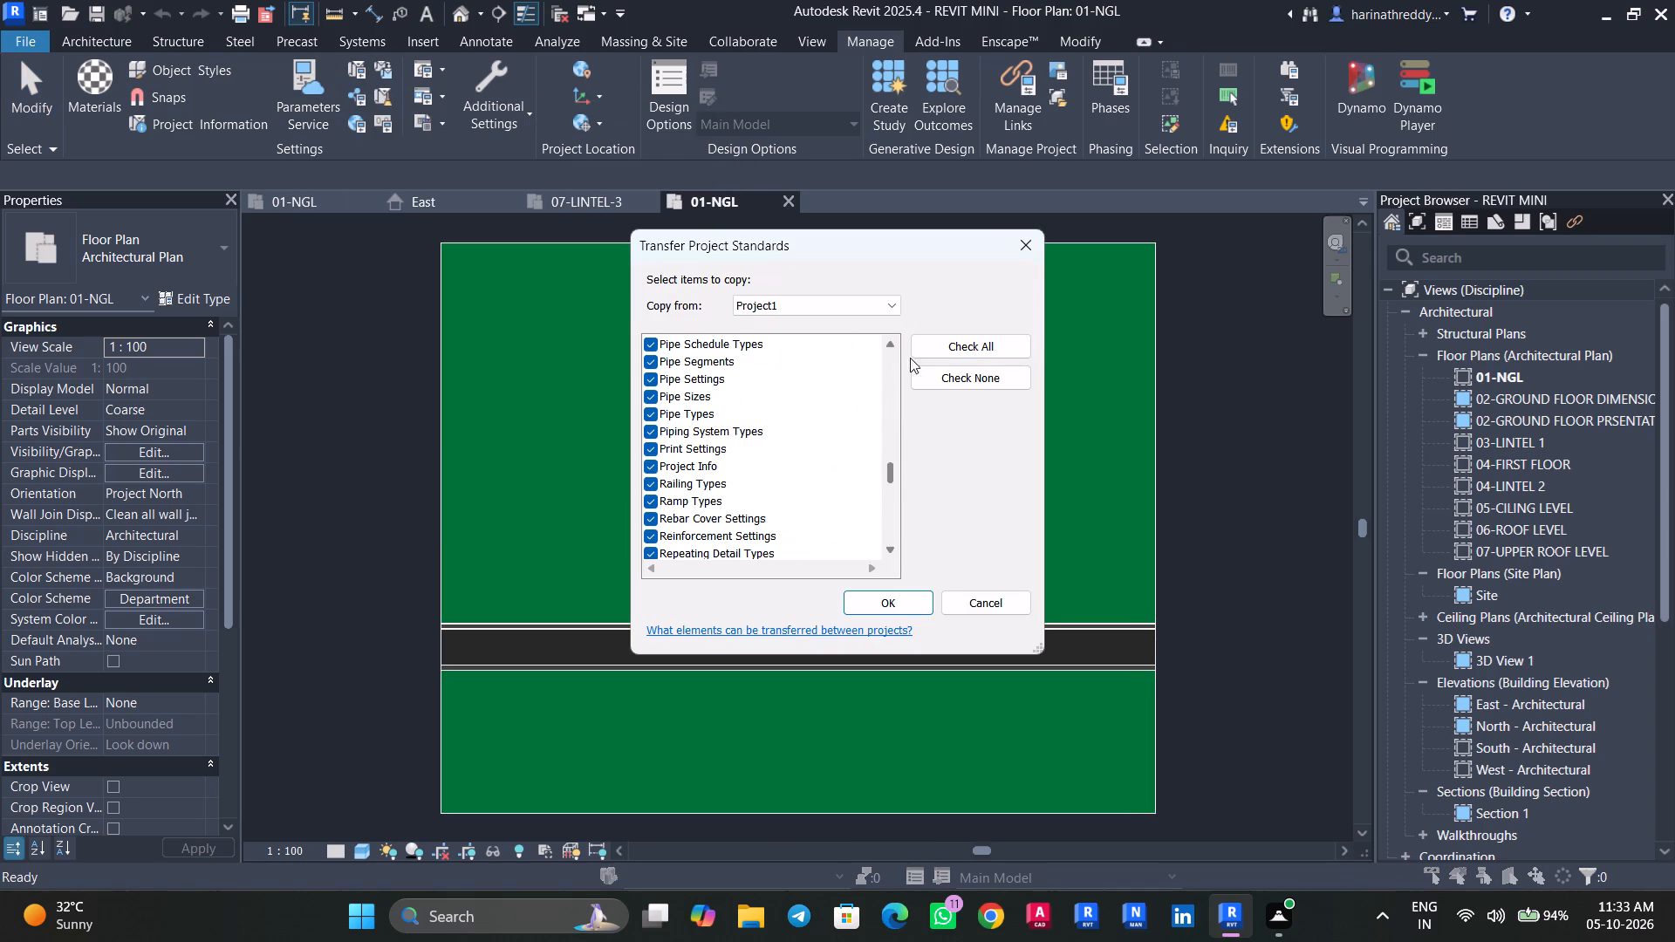
pyautogui.click(932, 350)
pyautogui.scroll(-16, 780, 429)
pyautogui.scroll(1, 780, 429)
pyautogui.scroll(-1, 780, 429)
pyautogui.click(885, 604)
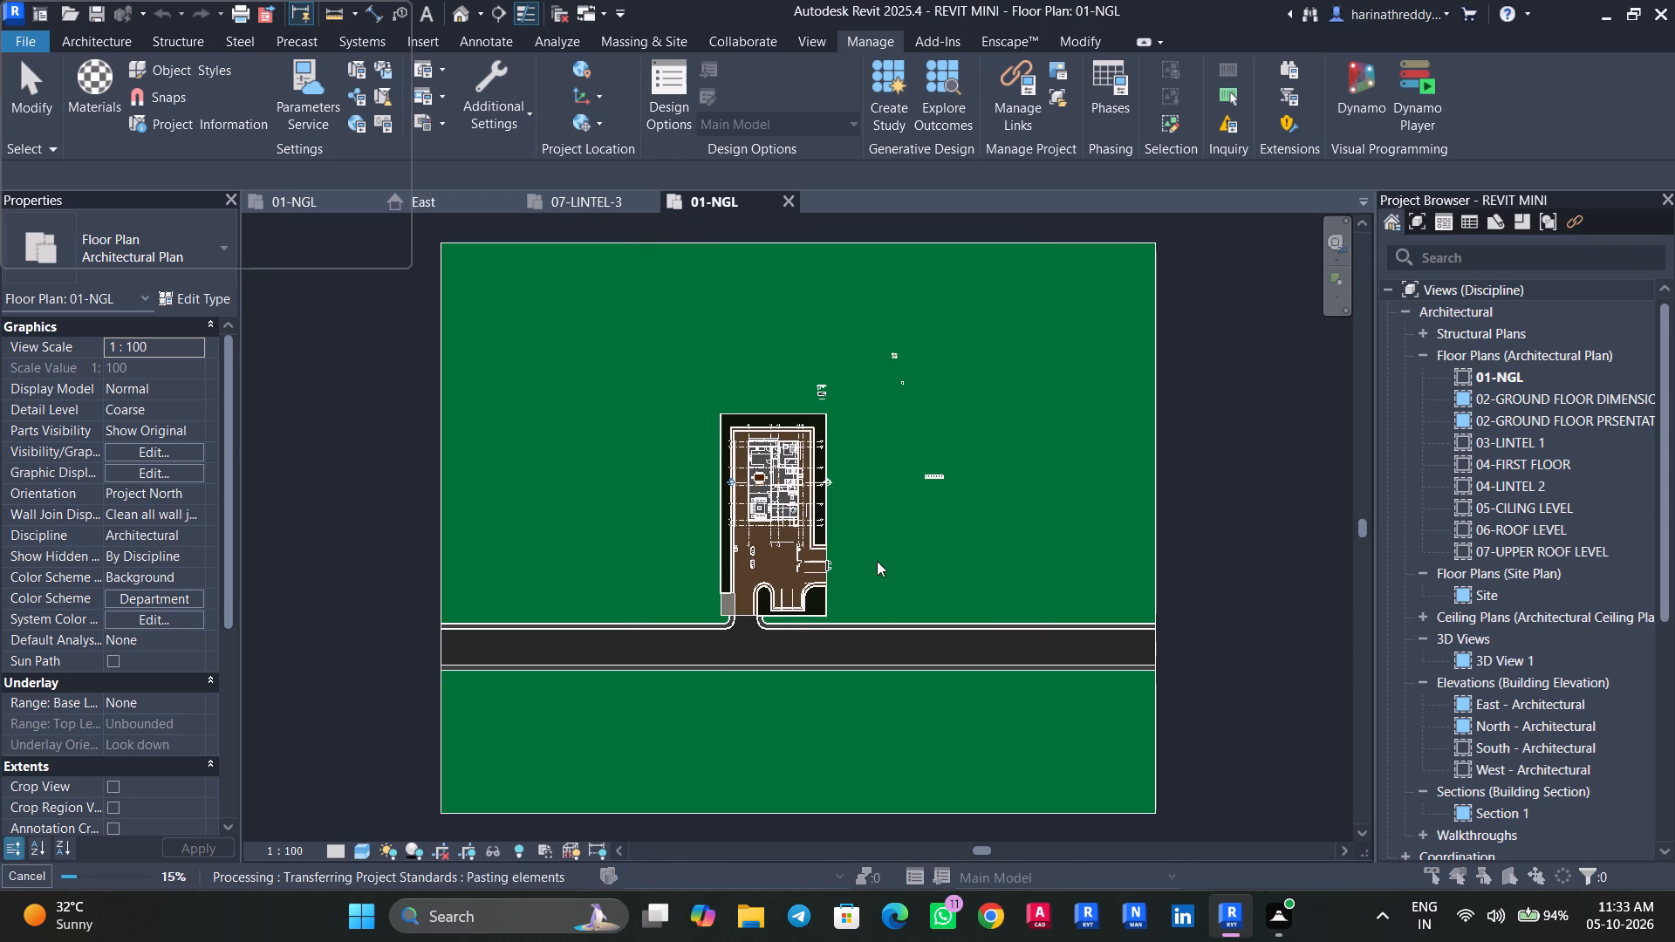
# Review the duplicate types in the standards transfer and overwrite REVIT MINI's versions with those from Project1.
pyautogui.scroll(-16, 790, 470)
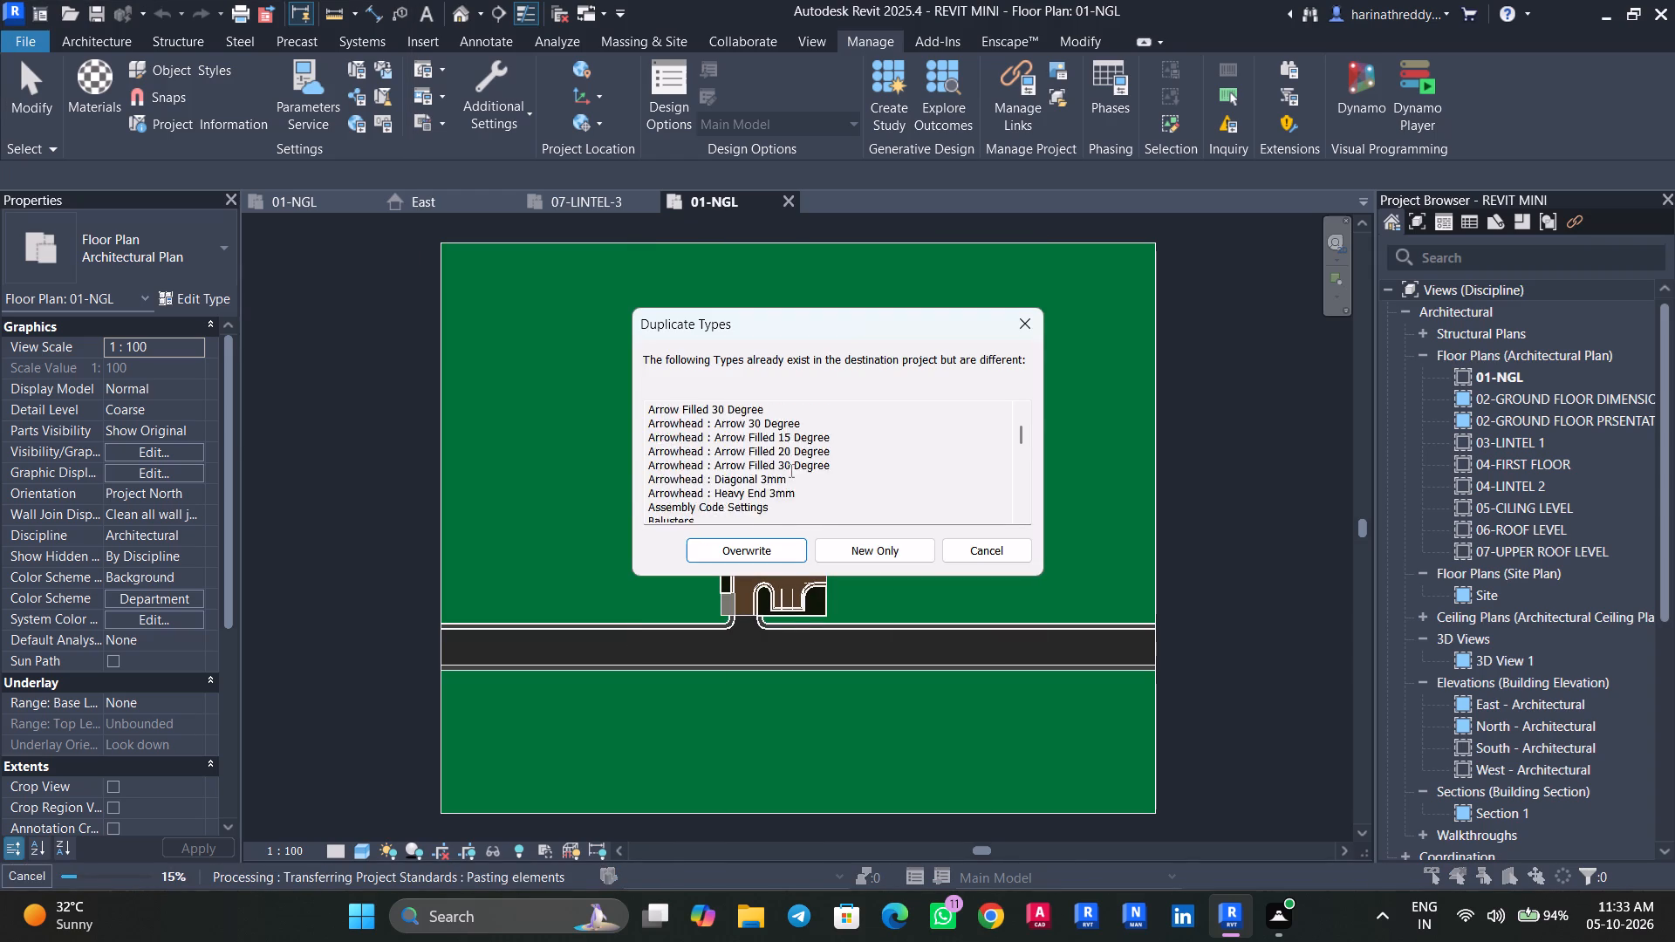
pyautogui.scroll(-20, 790, 470)
pyautogui.scroll(-17, 790, 470)
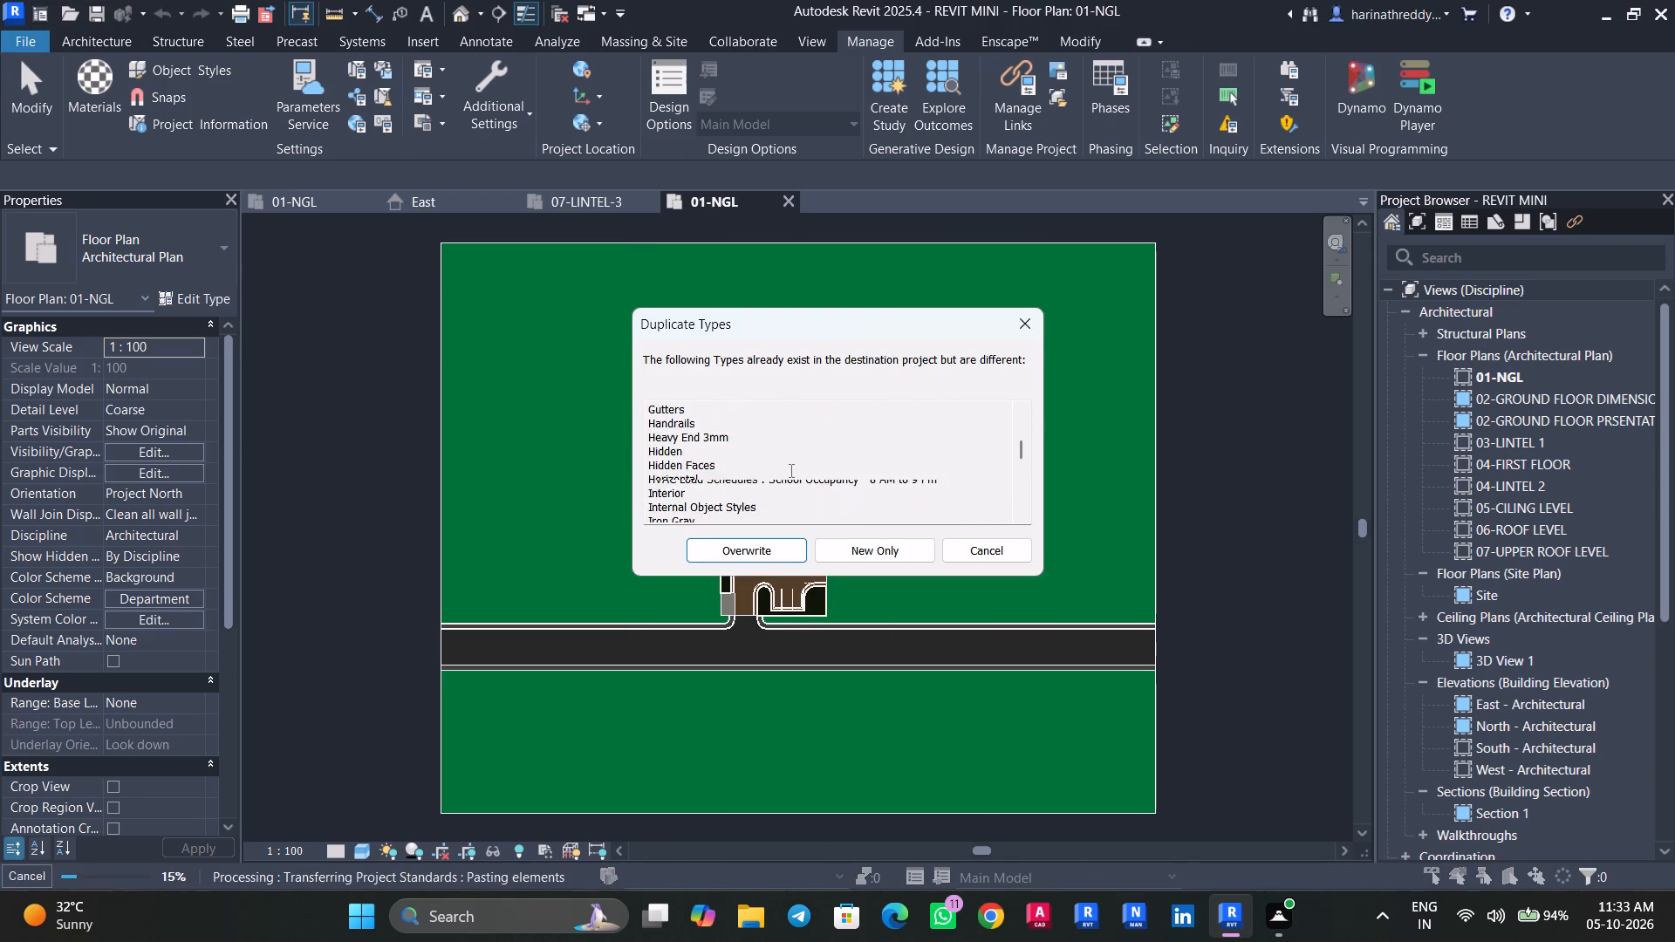
pyautogui.scroll(-20, 790, 470)
pyautogui.scroll(-10, 790, 470)
pyautogui.scroll(1, 790, 470)
pyautogui.scroll(-4, 790, 470)
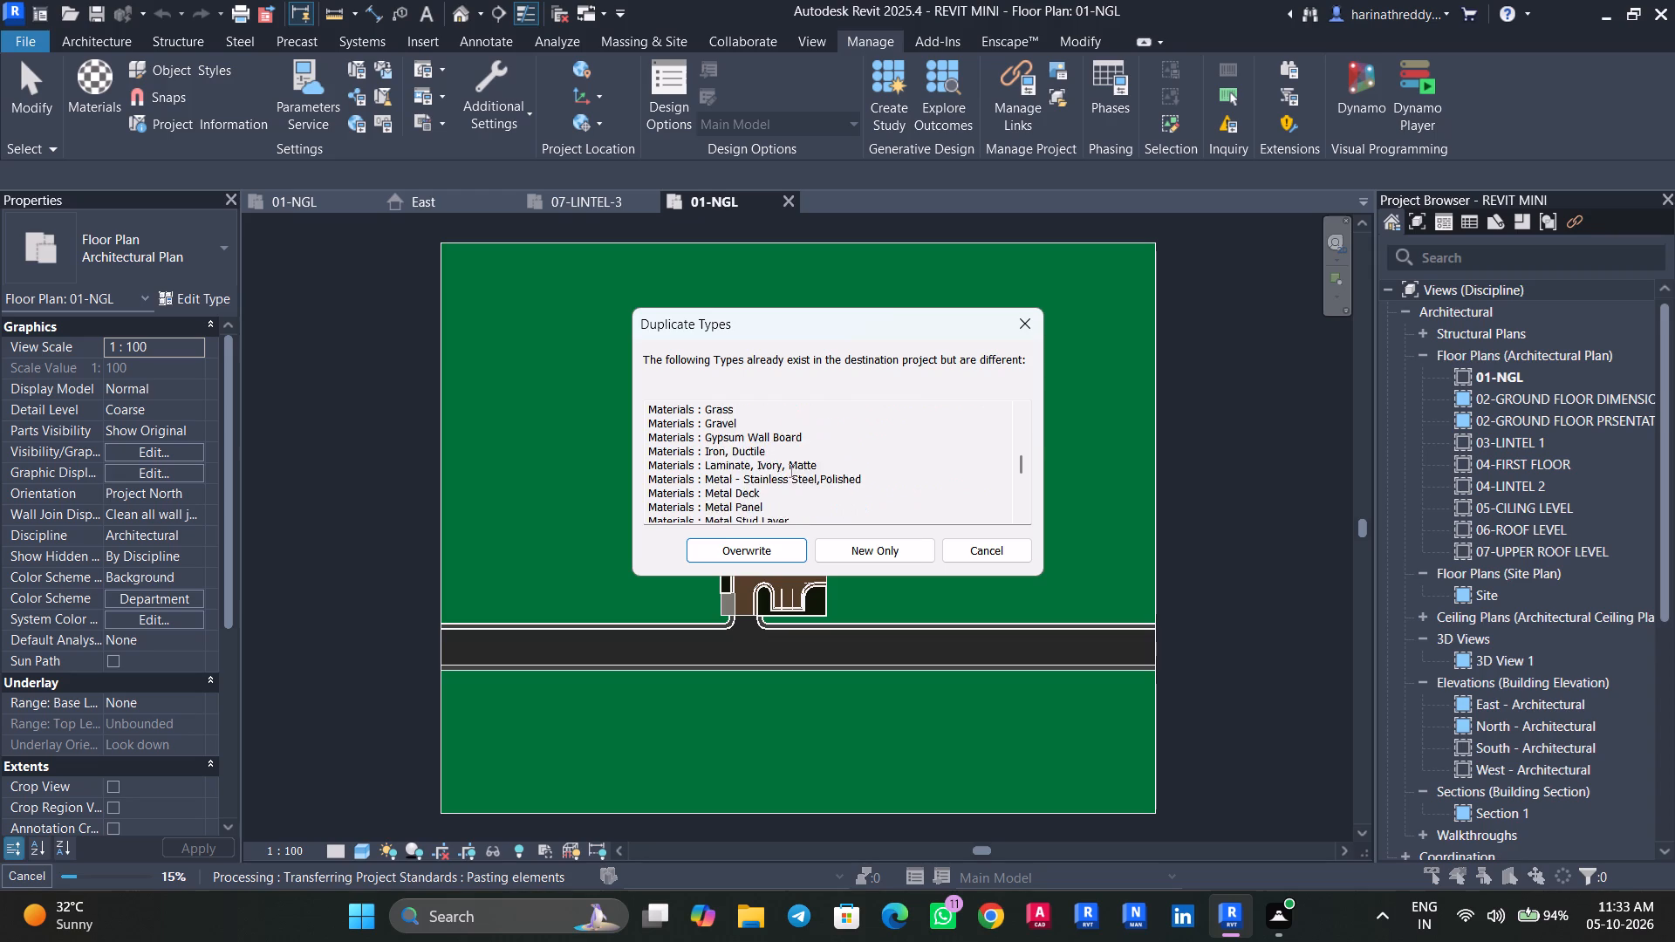
pyautogui.scroll(-20, 790, 470)
pyautogui.scroll(-20, 790, 470)
pyautogui.scroll(-3, 790, 470)
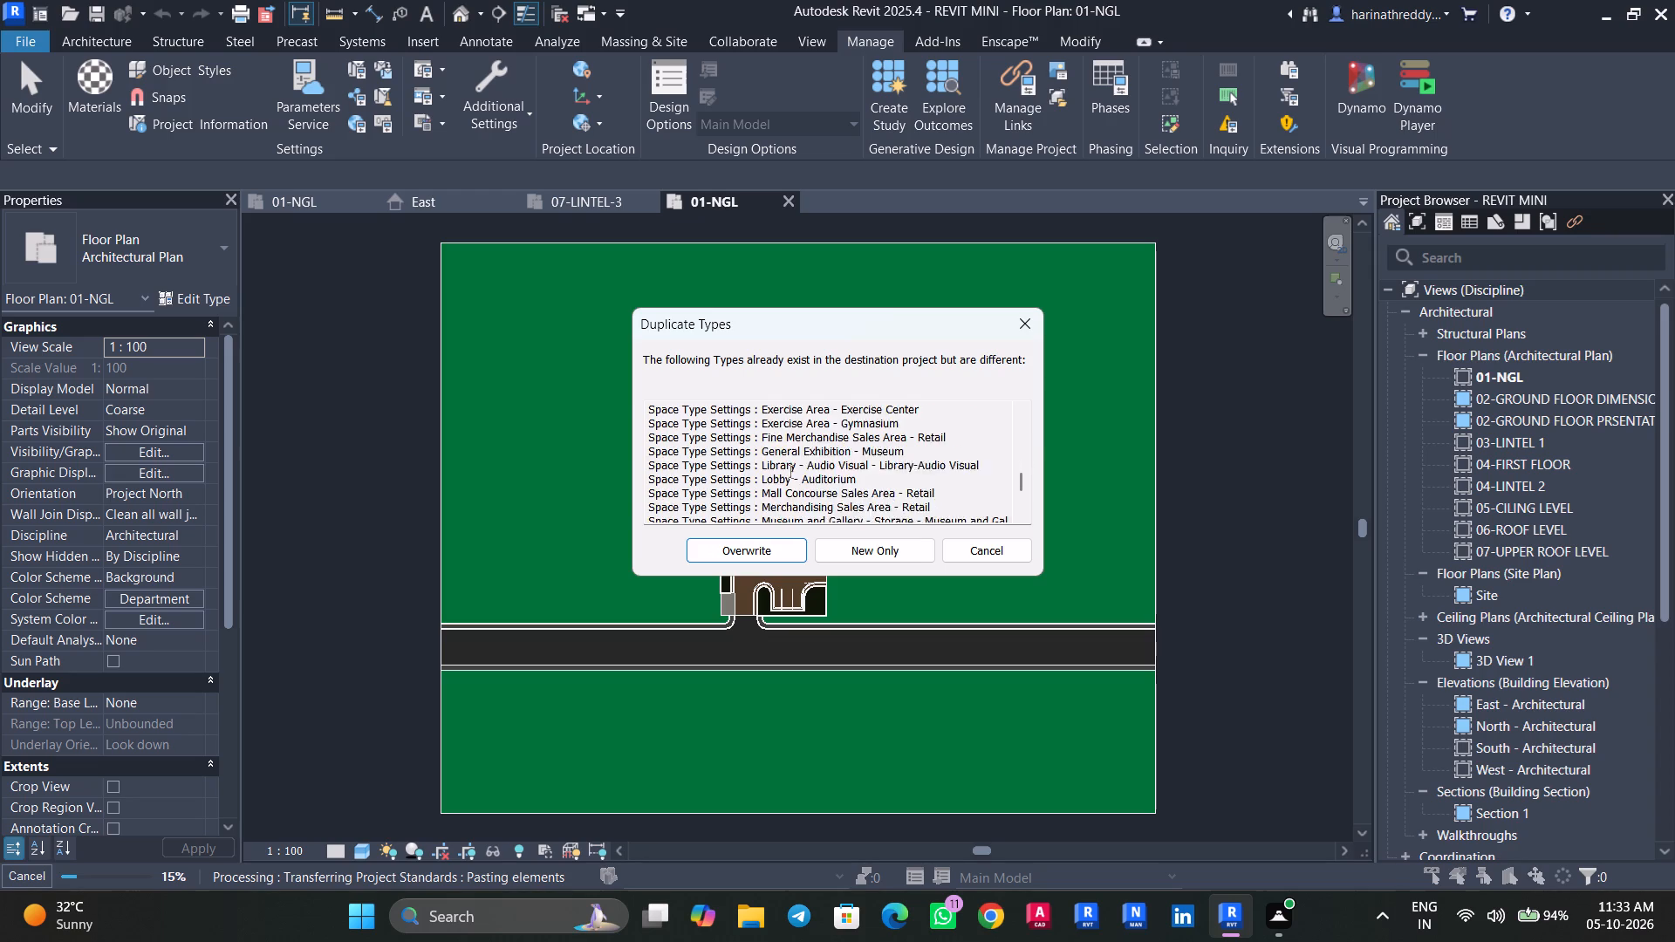
pyautogui.scroll(-3, 789, 471)
pyautogui.click(761, 551)
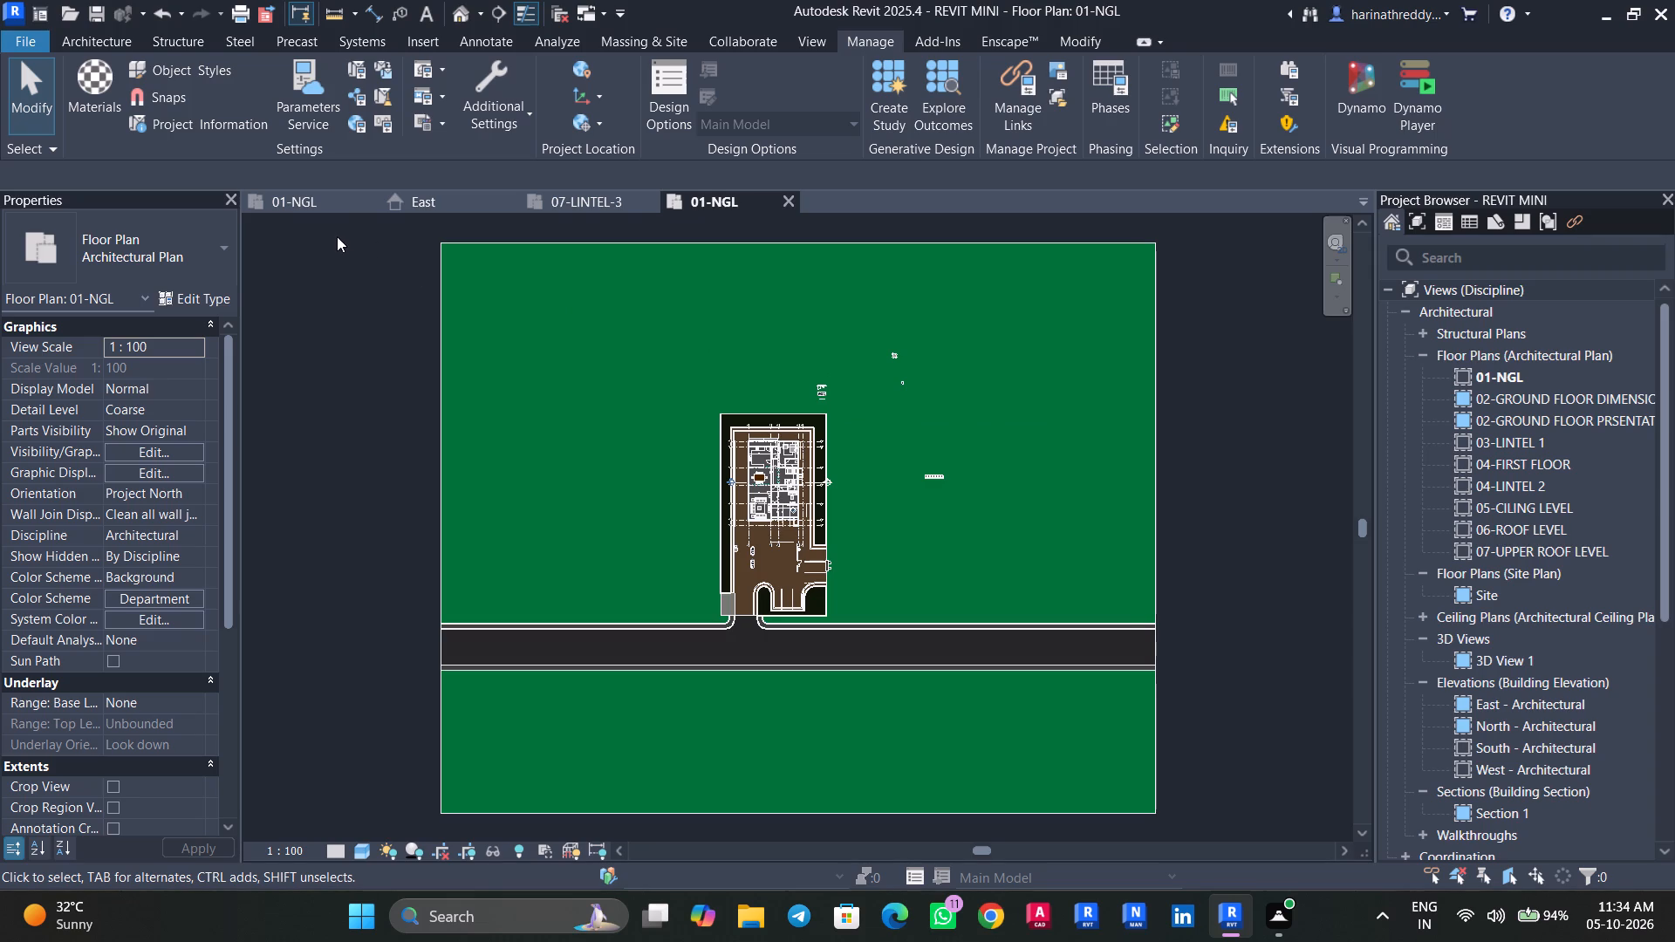
pyautogui.press('Escape')
# Examine the model line styles available in Project1's 01-NGL plan, without drawing anything.
pyautogui.click(299, 201)
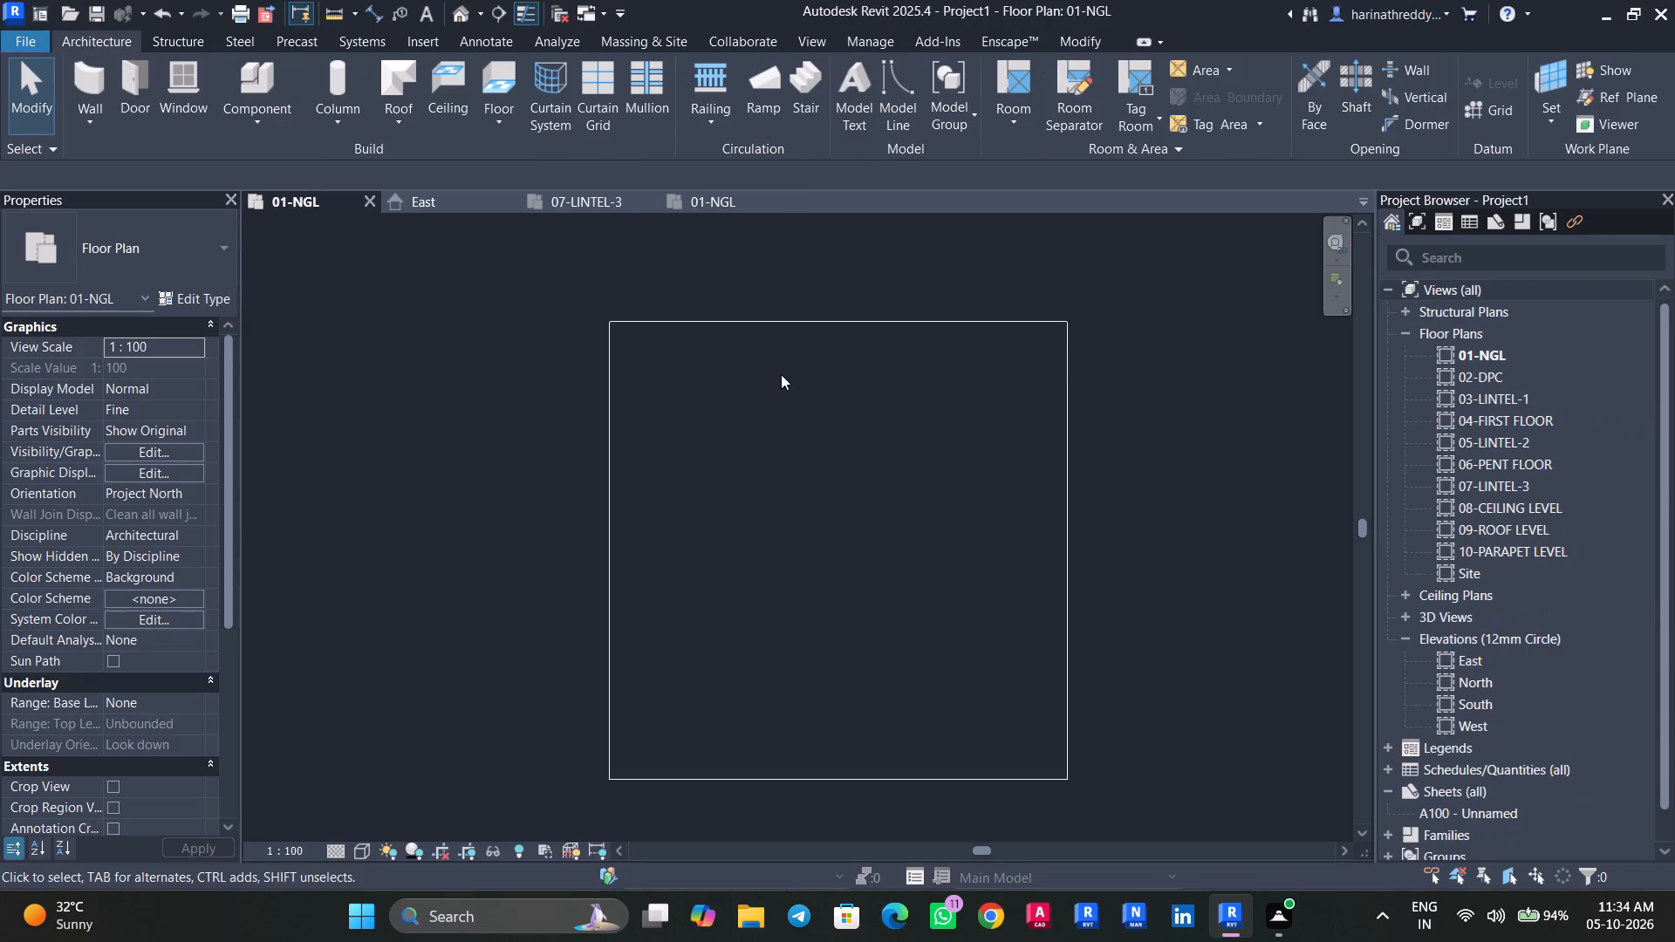
pyautogui.click(903, 109)
pyautogui.click(1104, 113)
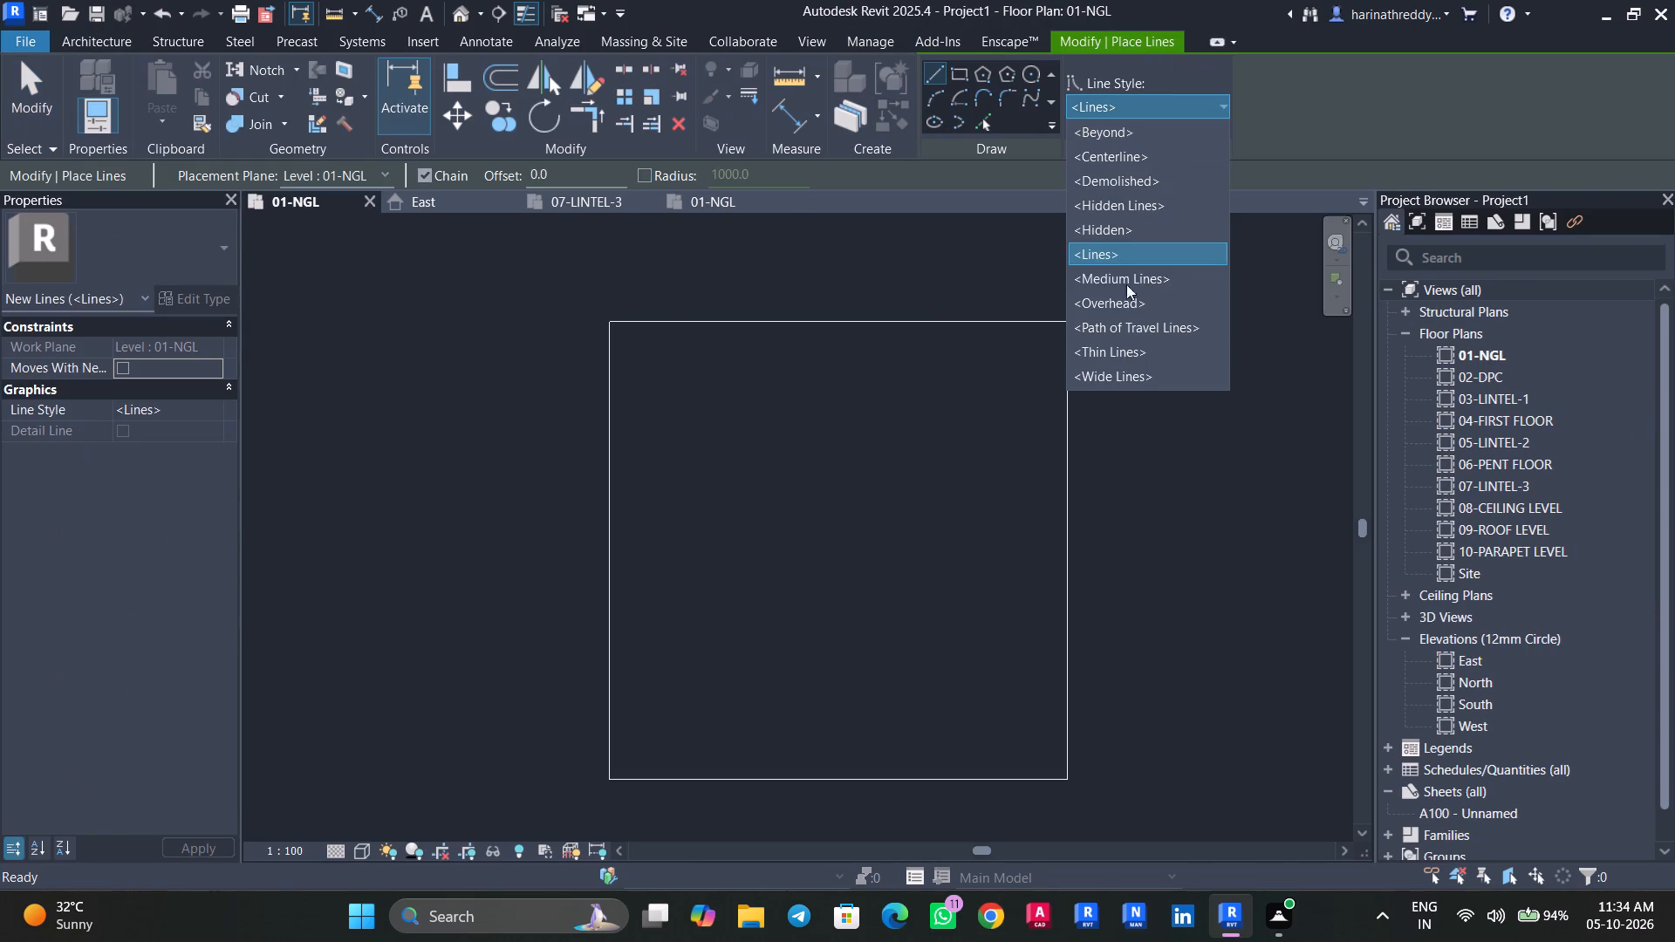
pyautogui.press('Escape')
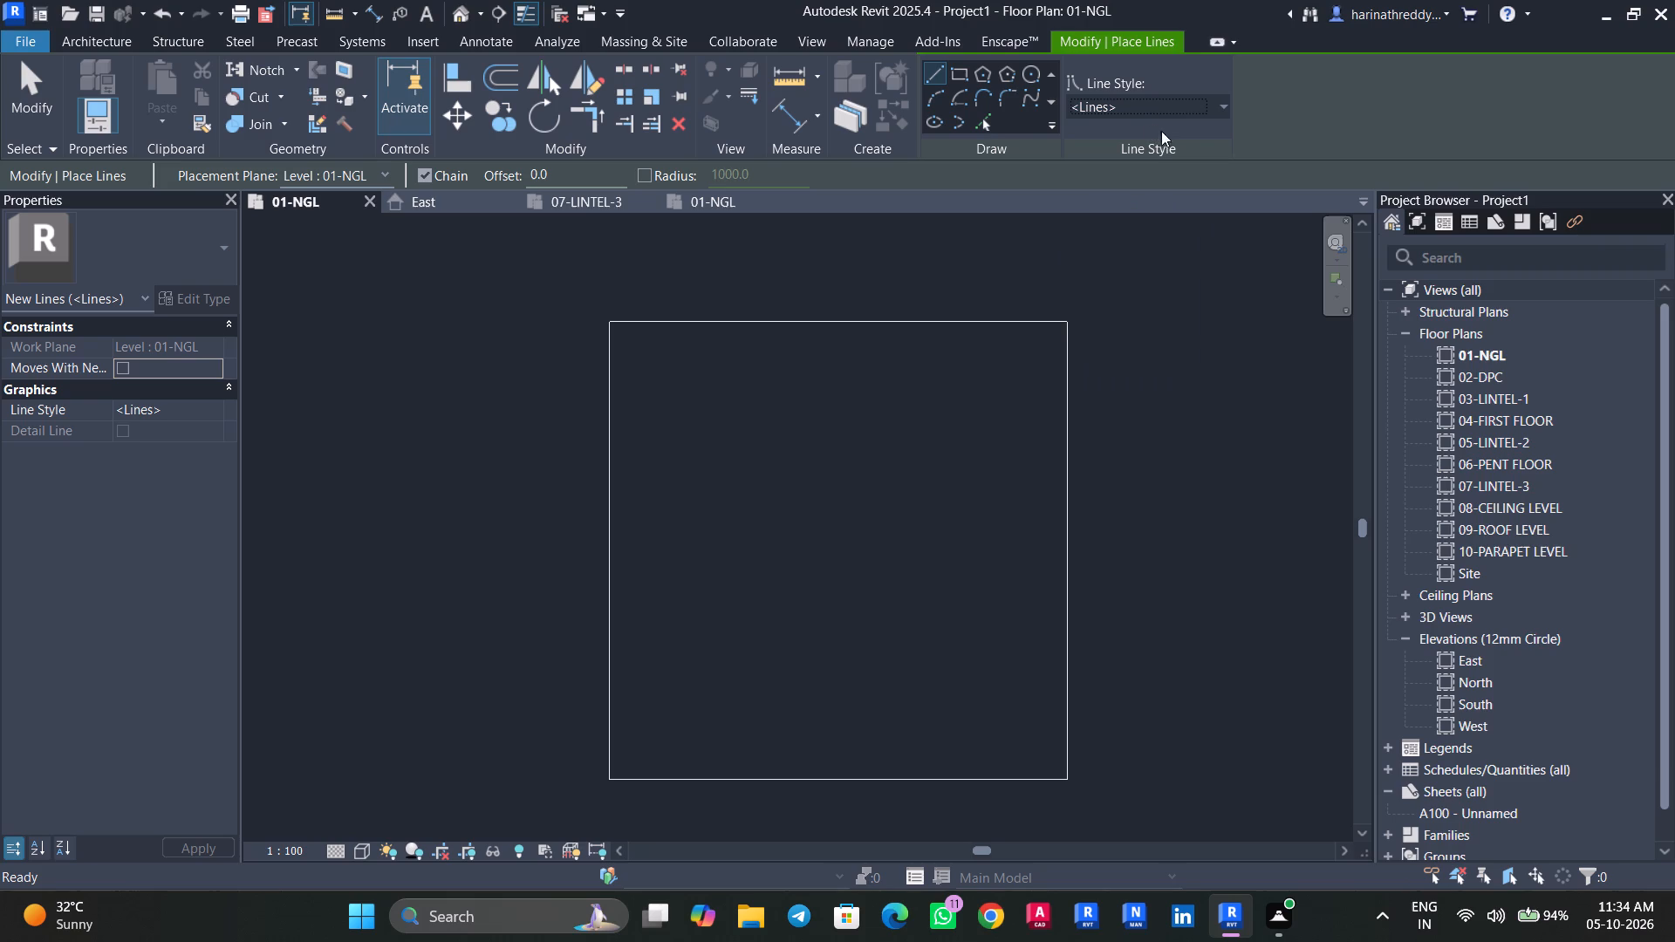
pyautogui.click(1220, 109)
pyautogui.scroll(4, 1096, 153)
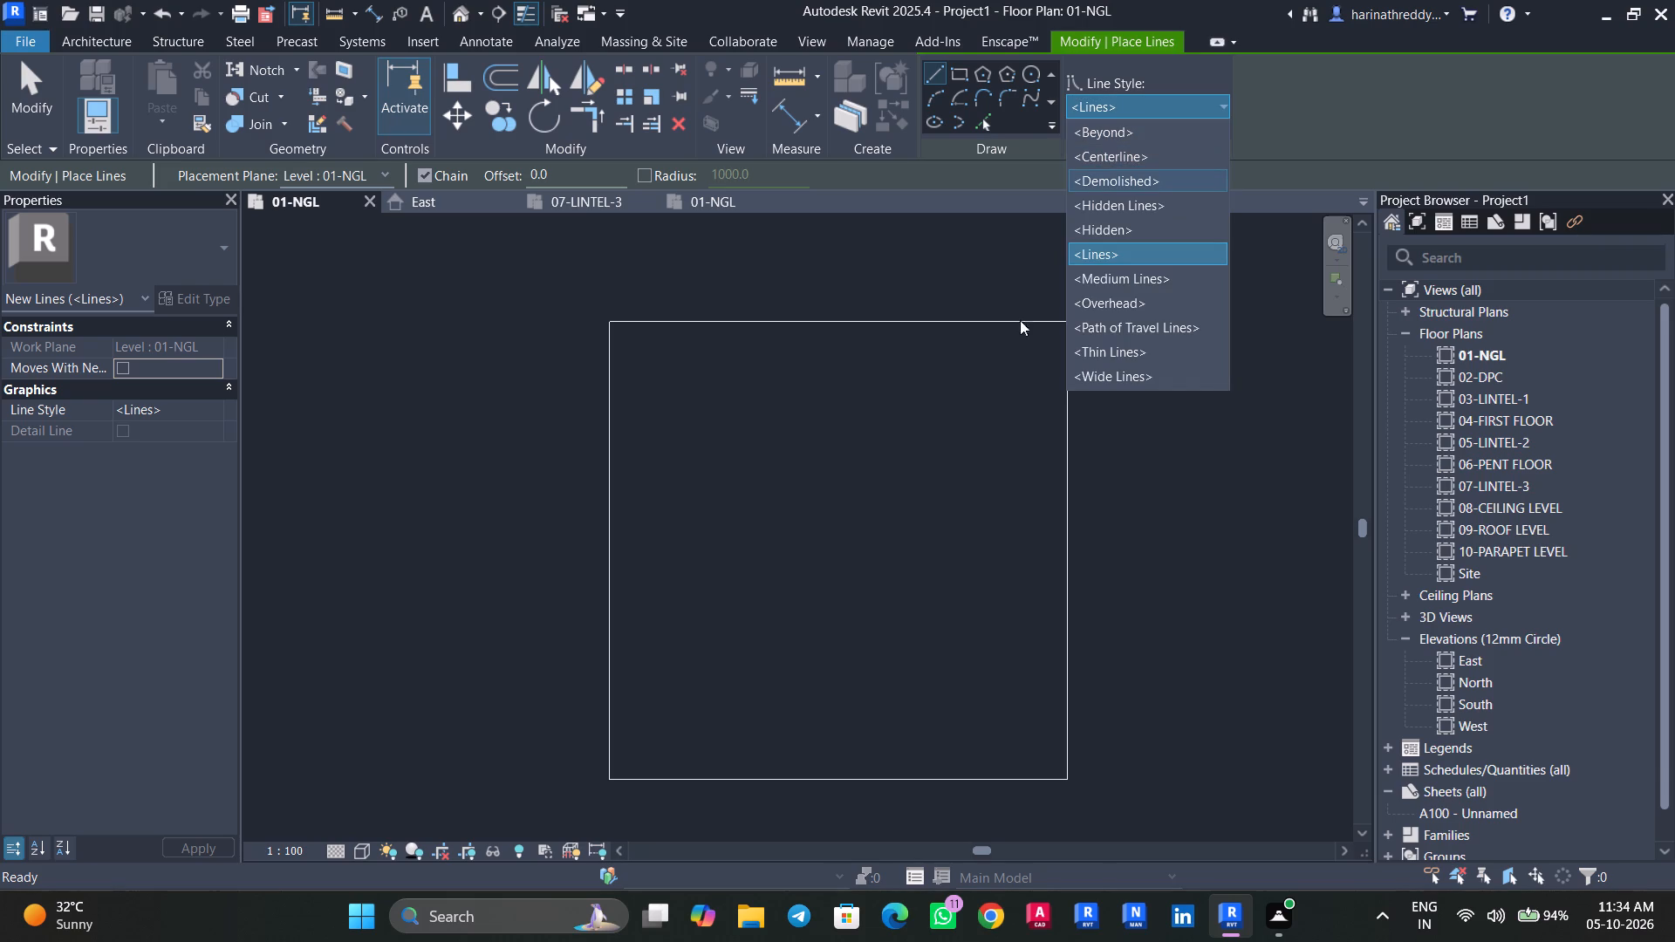
pyautogui.click(1134, 254)
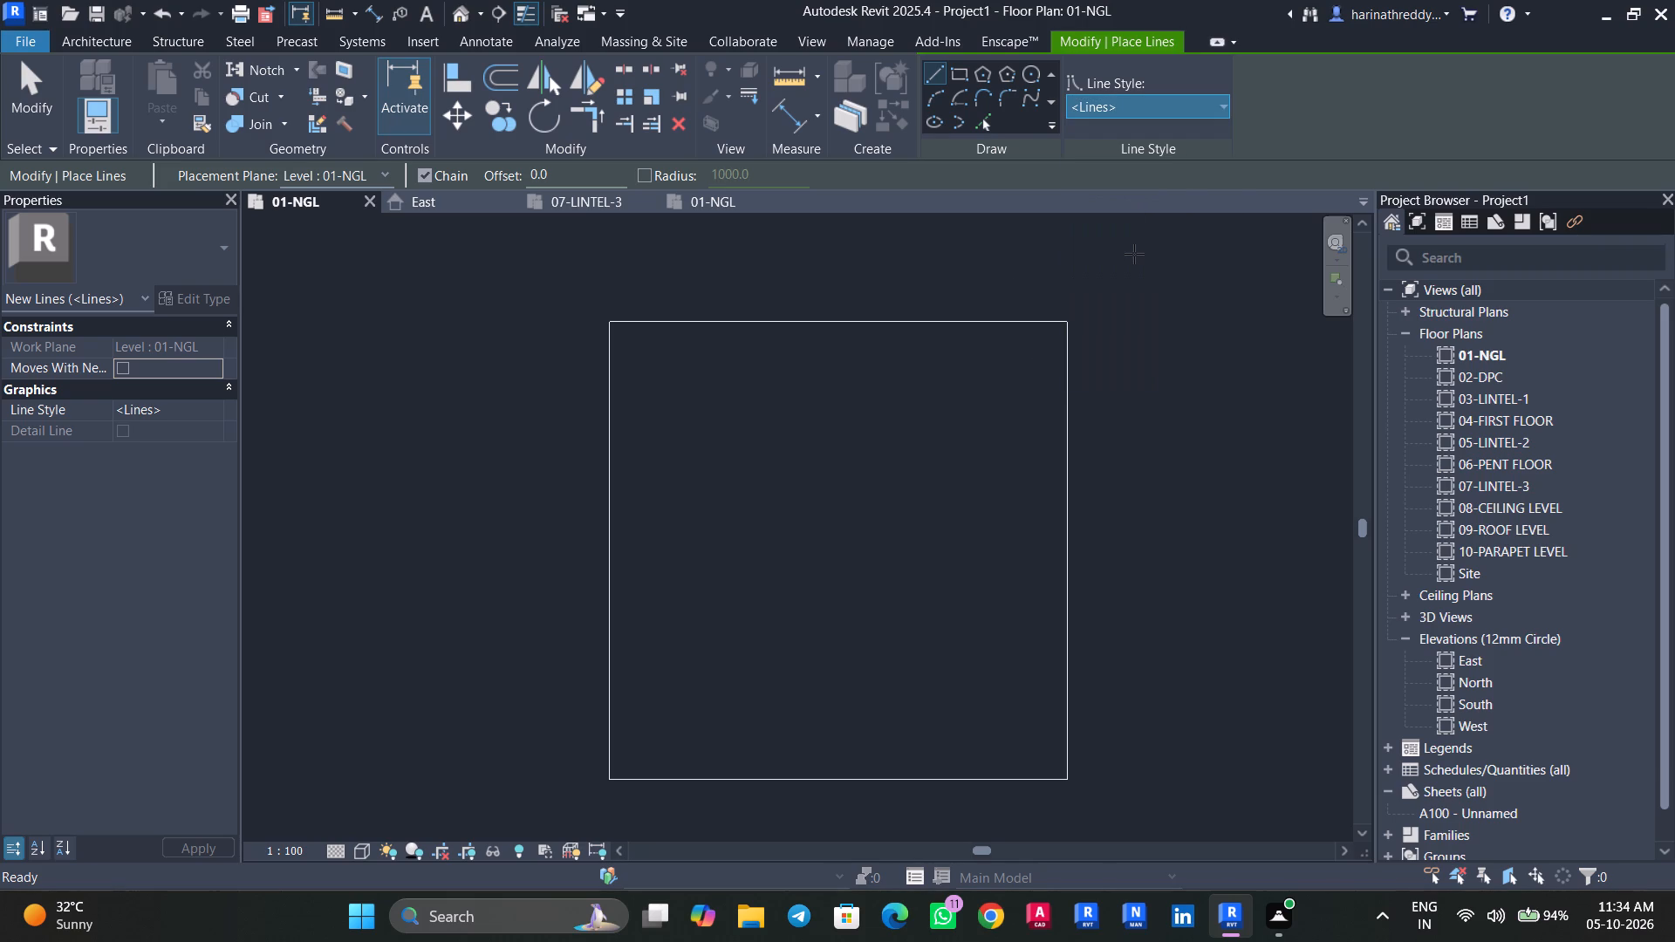
pyautogui.press('Escape')
pyautogui.press('Escape')
pyautogui.press('Escape')
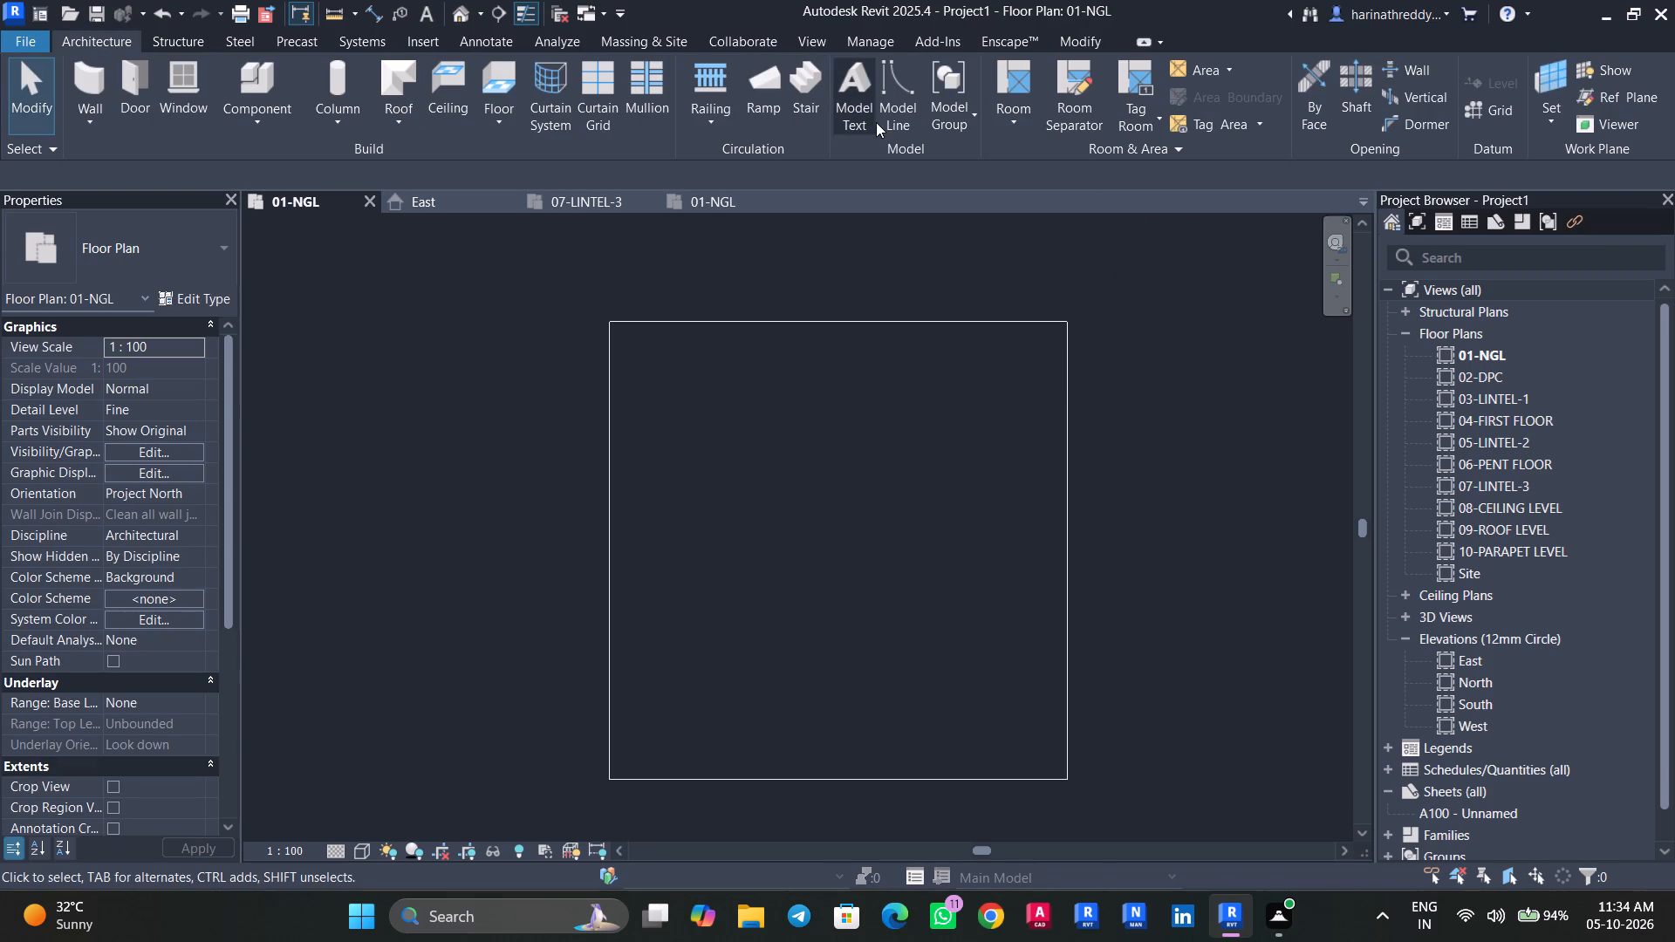
pyautogui.press('Escape')
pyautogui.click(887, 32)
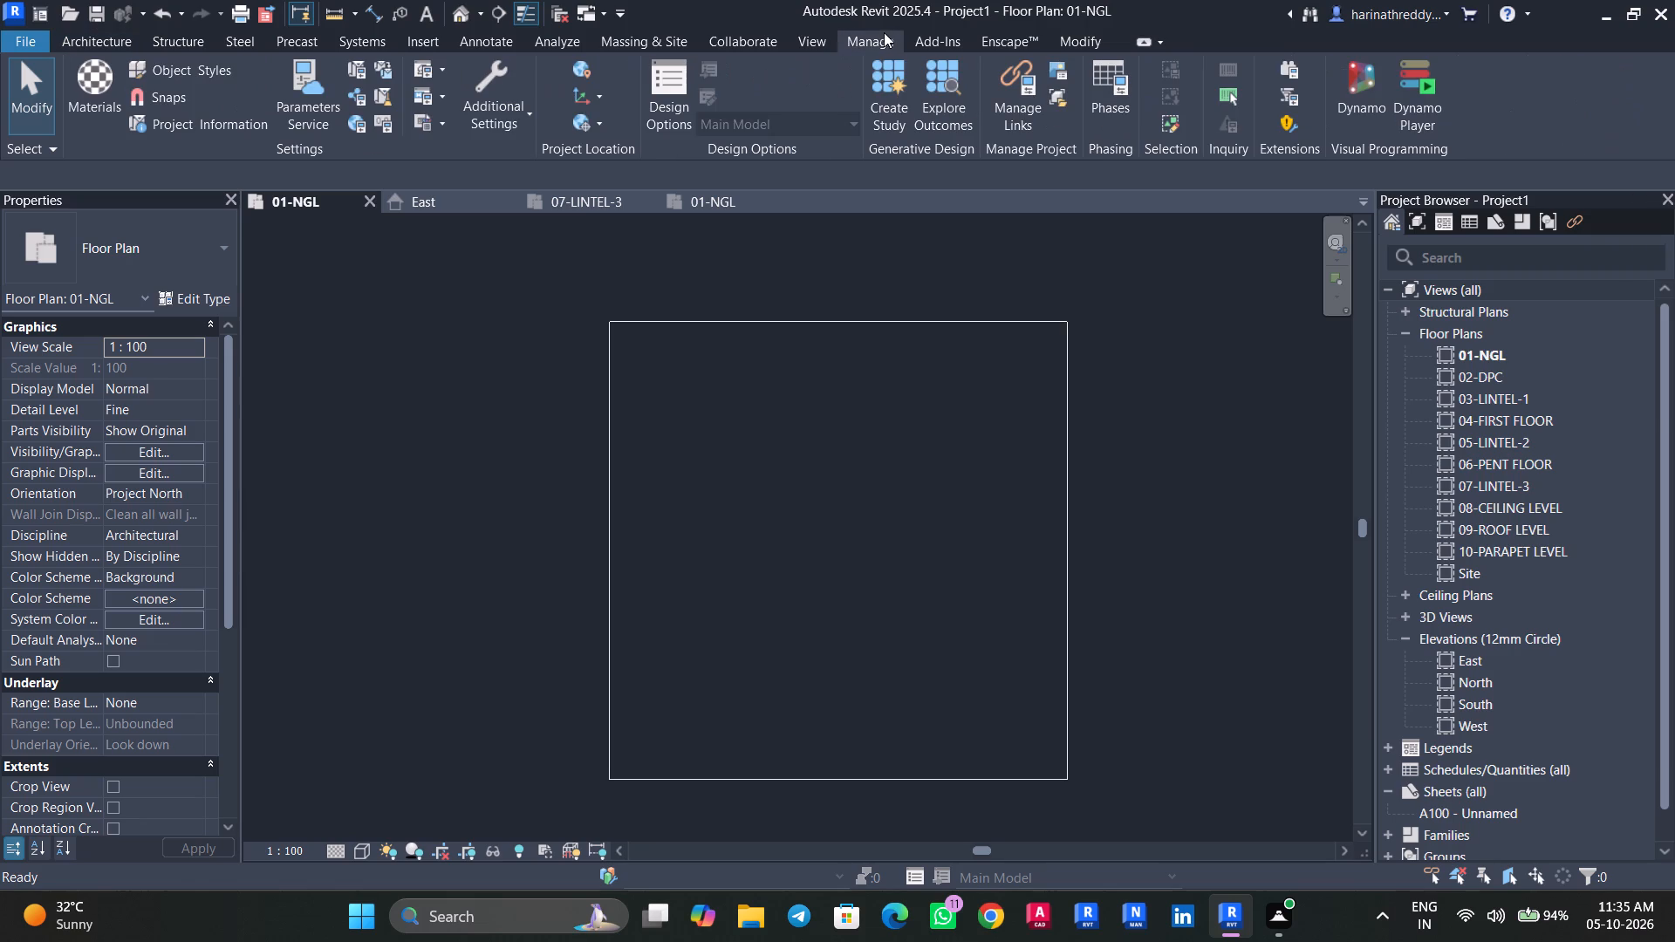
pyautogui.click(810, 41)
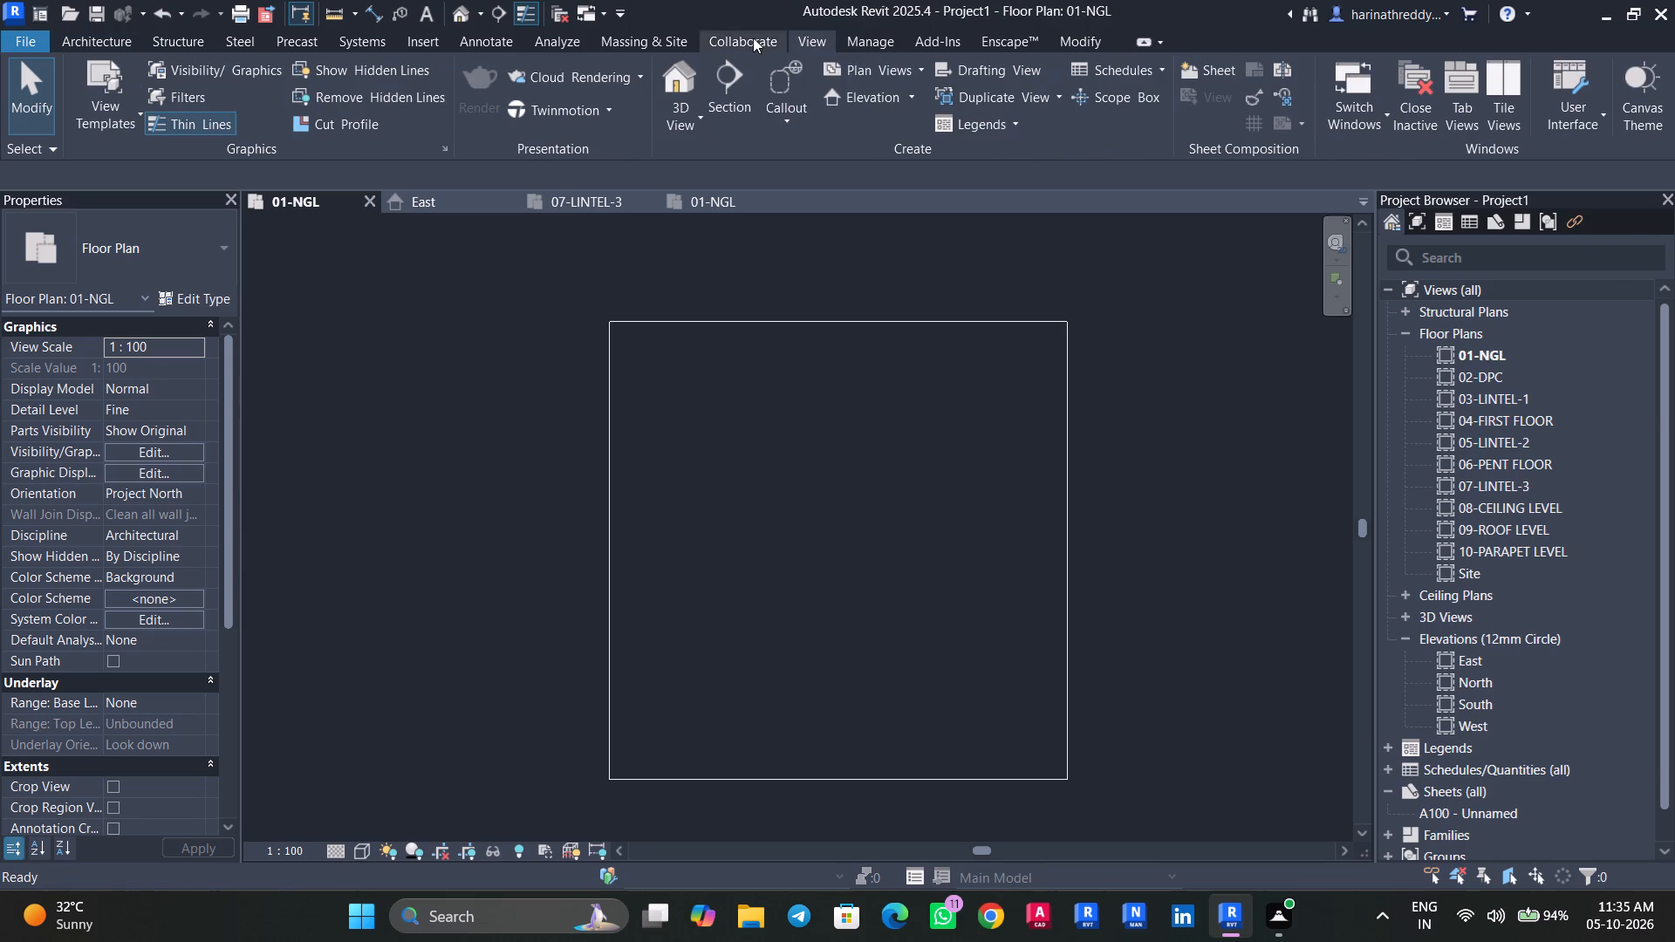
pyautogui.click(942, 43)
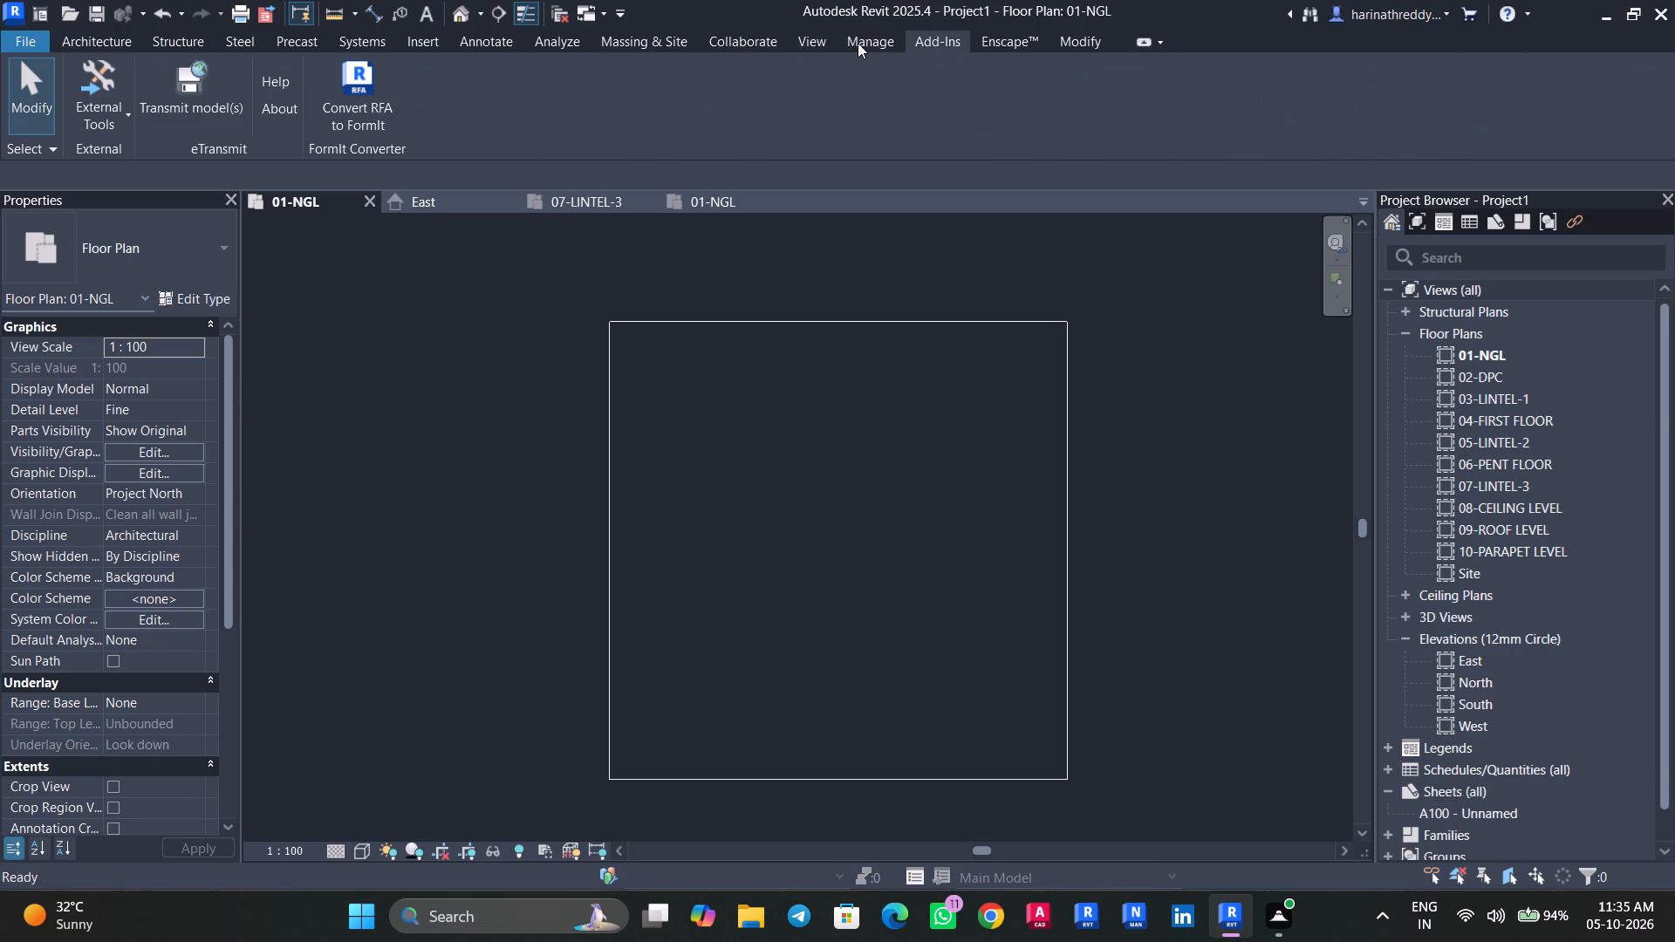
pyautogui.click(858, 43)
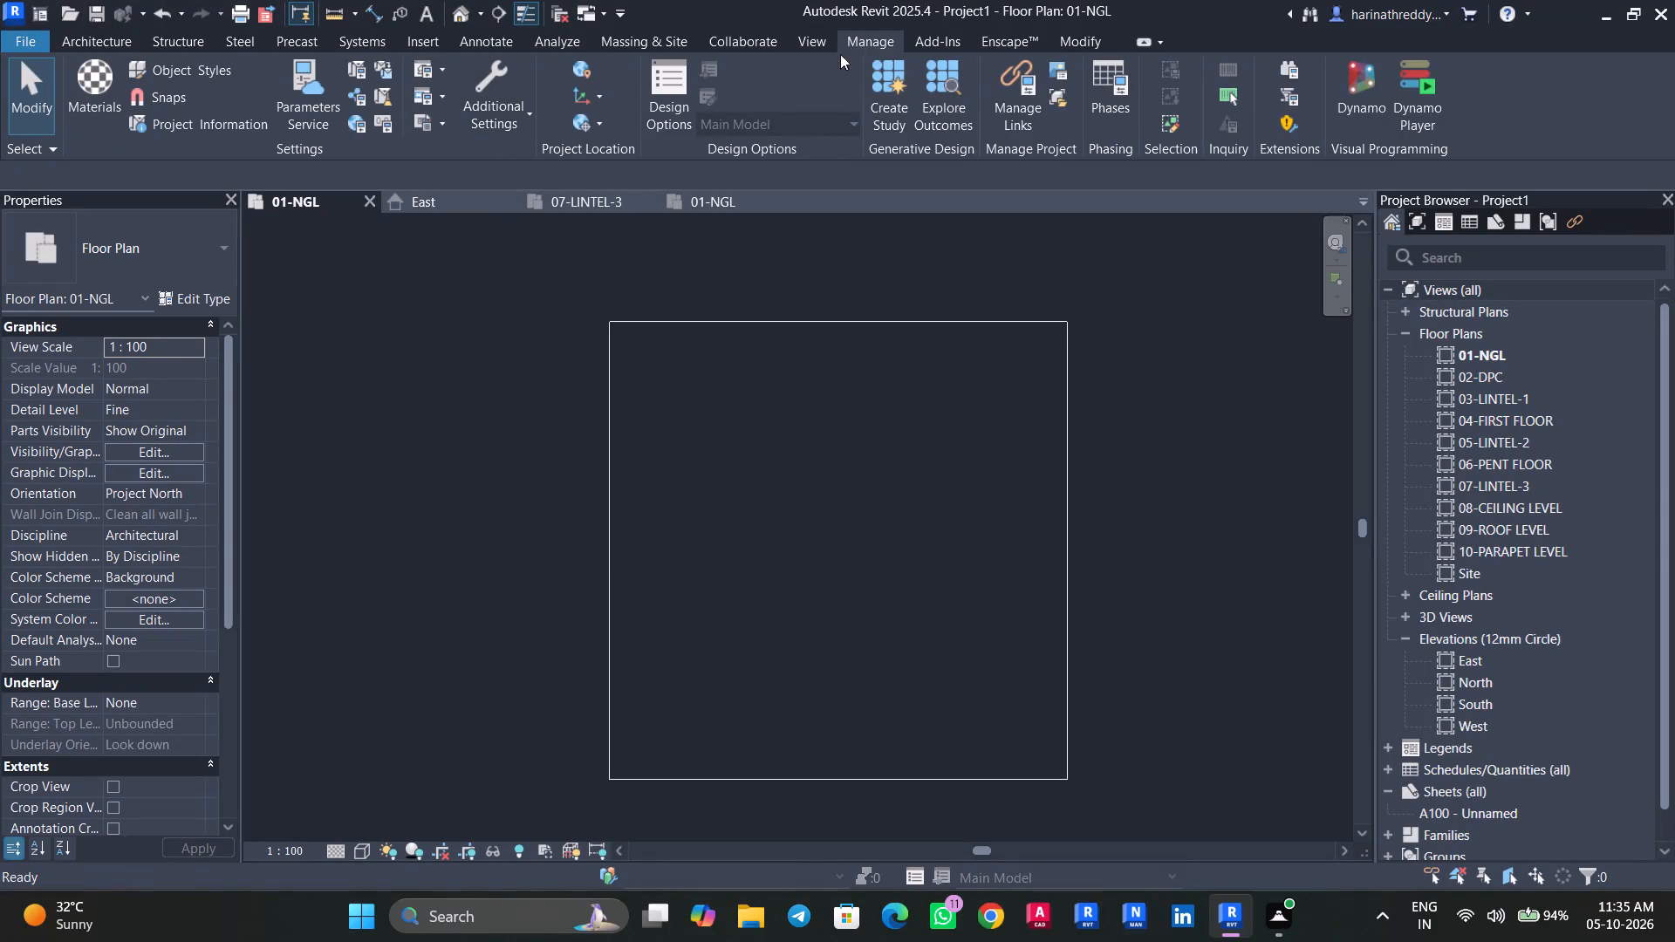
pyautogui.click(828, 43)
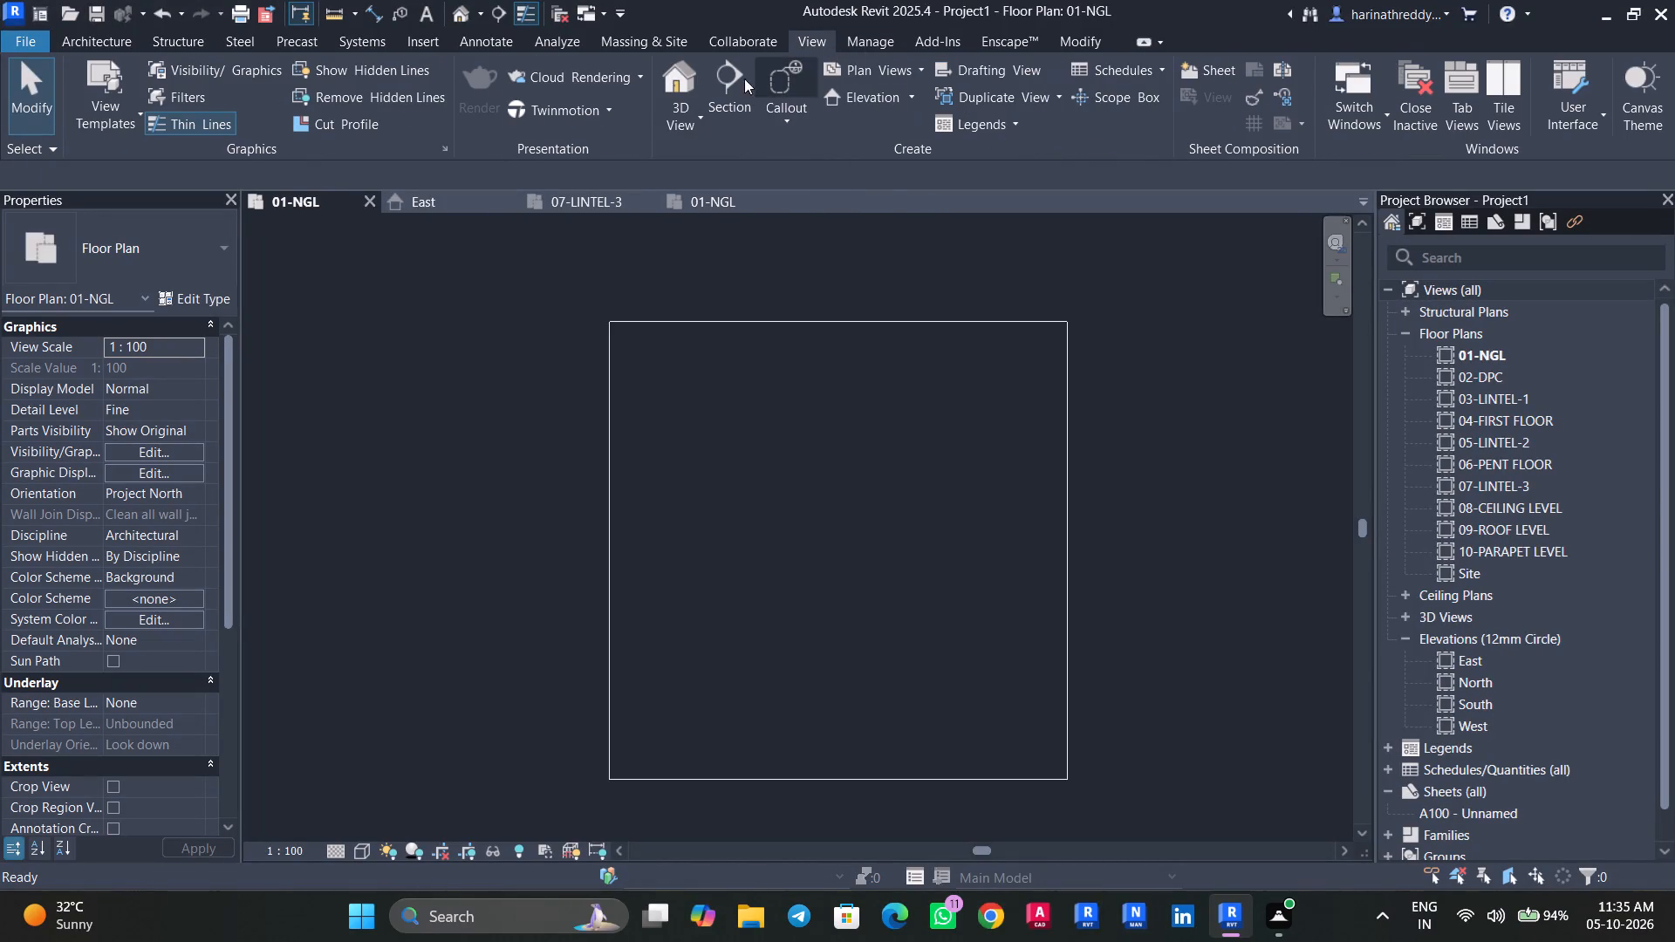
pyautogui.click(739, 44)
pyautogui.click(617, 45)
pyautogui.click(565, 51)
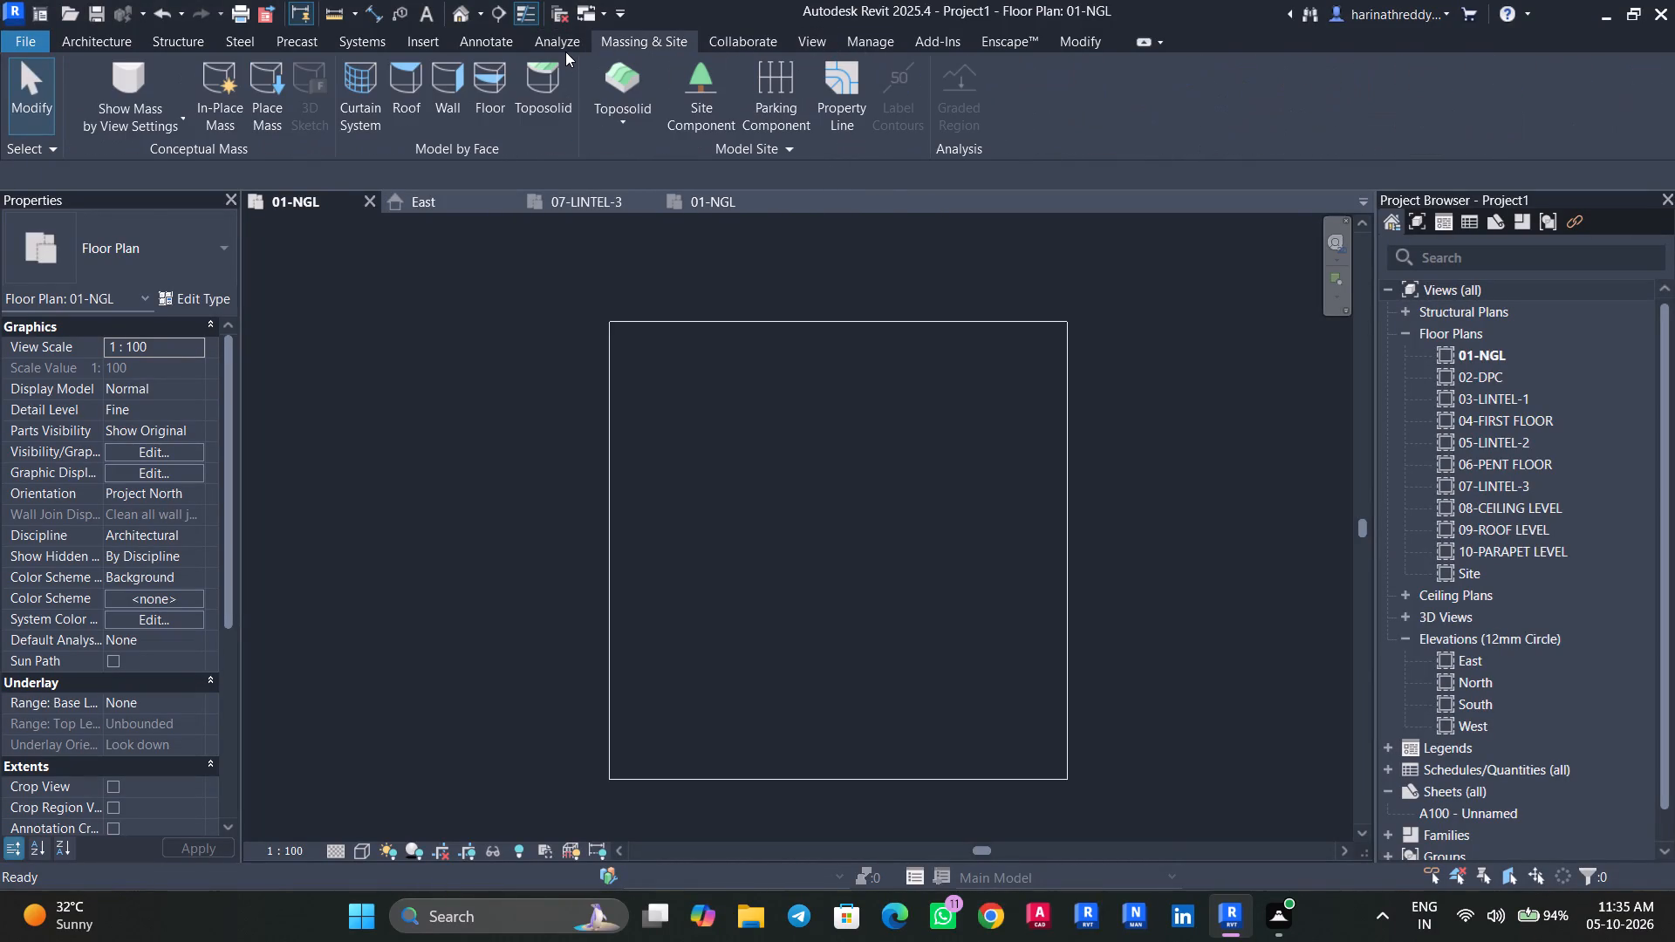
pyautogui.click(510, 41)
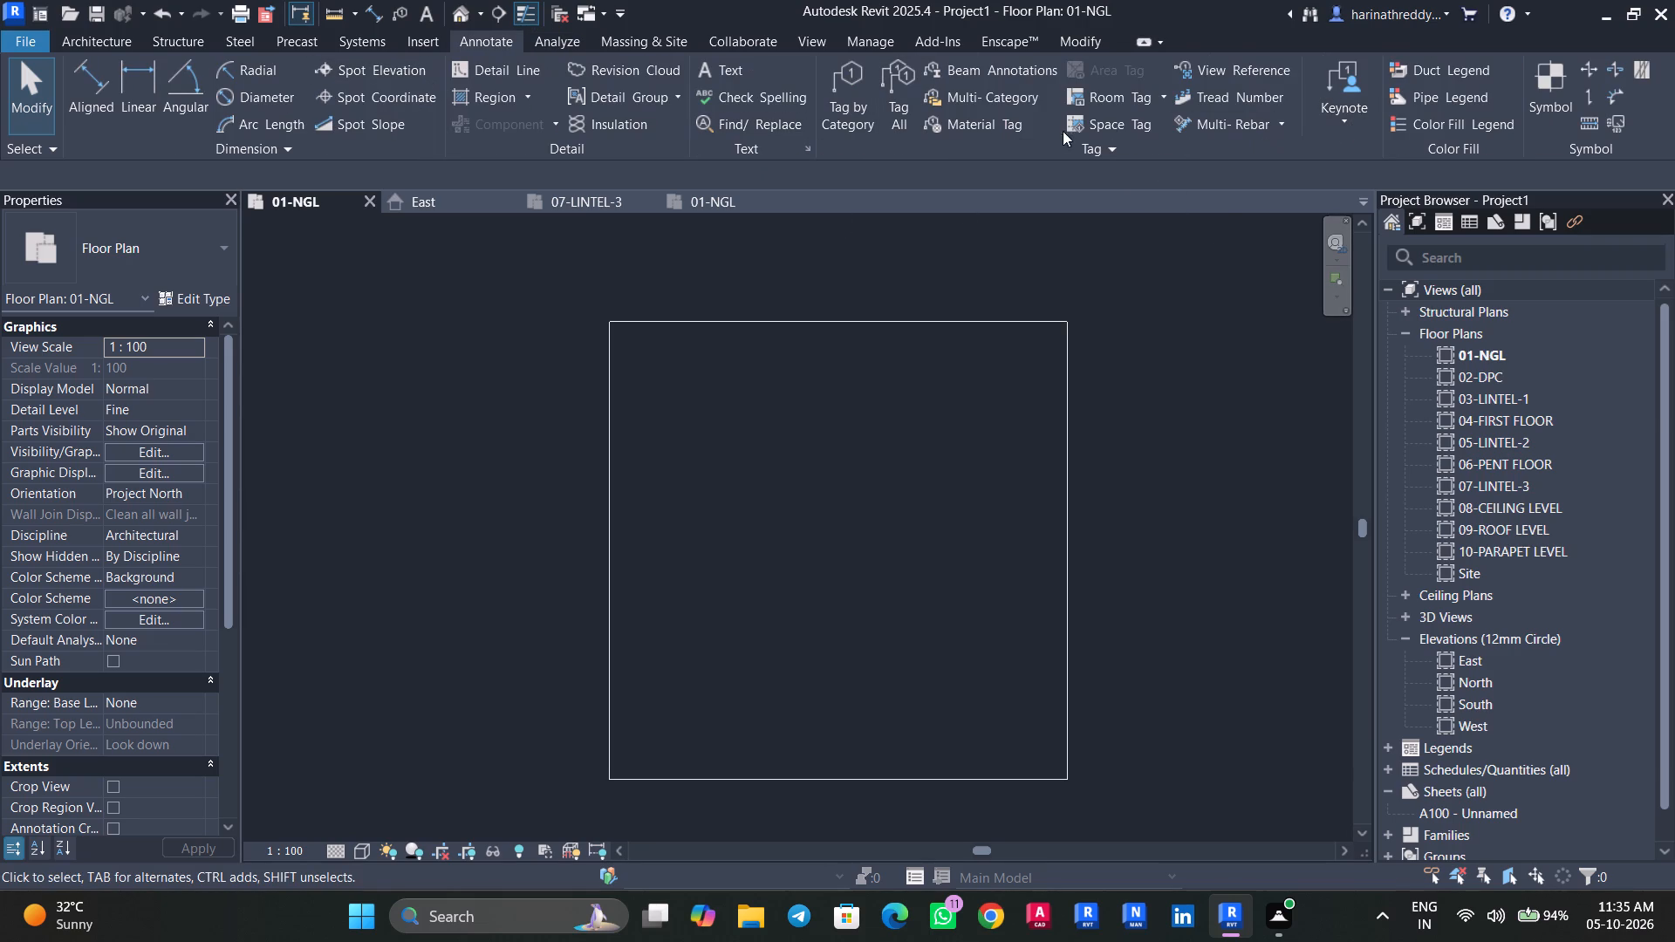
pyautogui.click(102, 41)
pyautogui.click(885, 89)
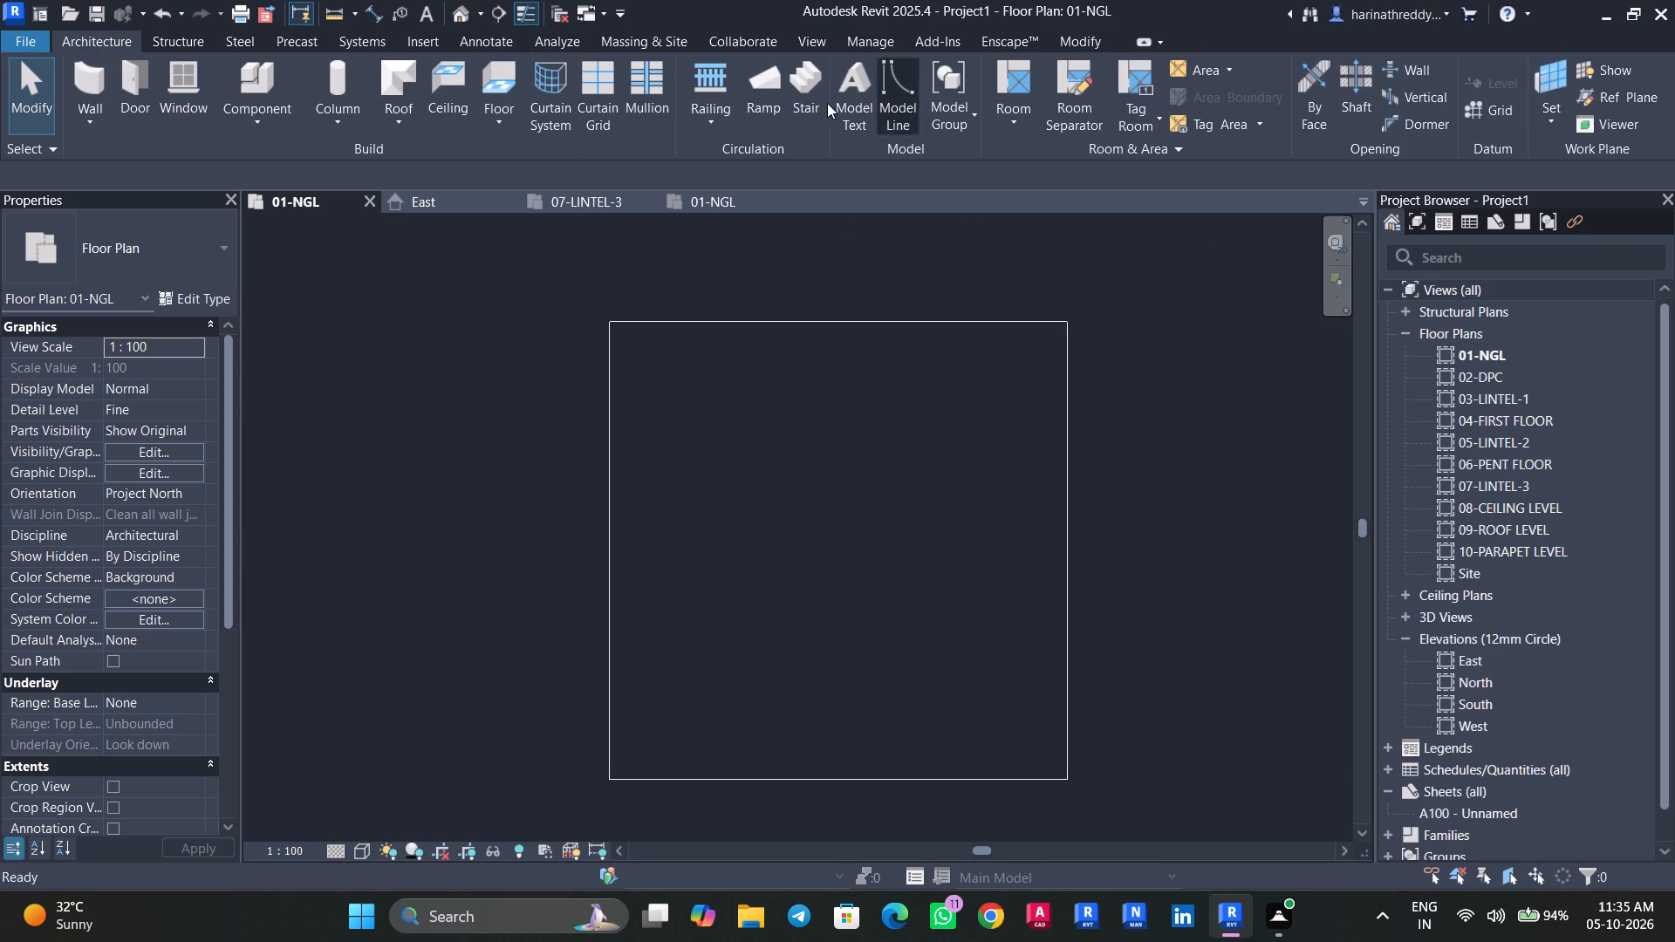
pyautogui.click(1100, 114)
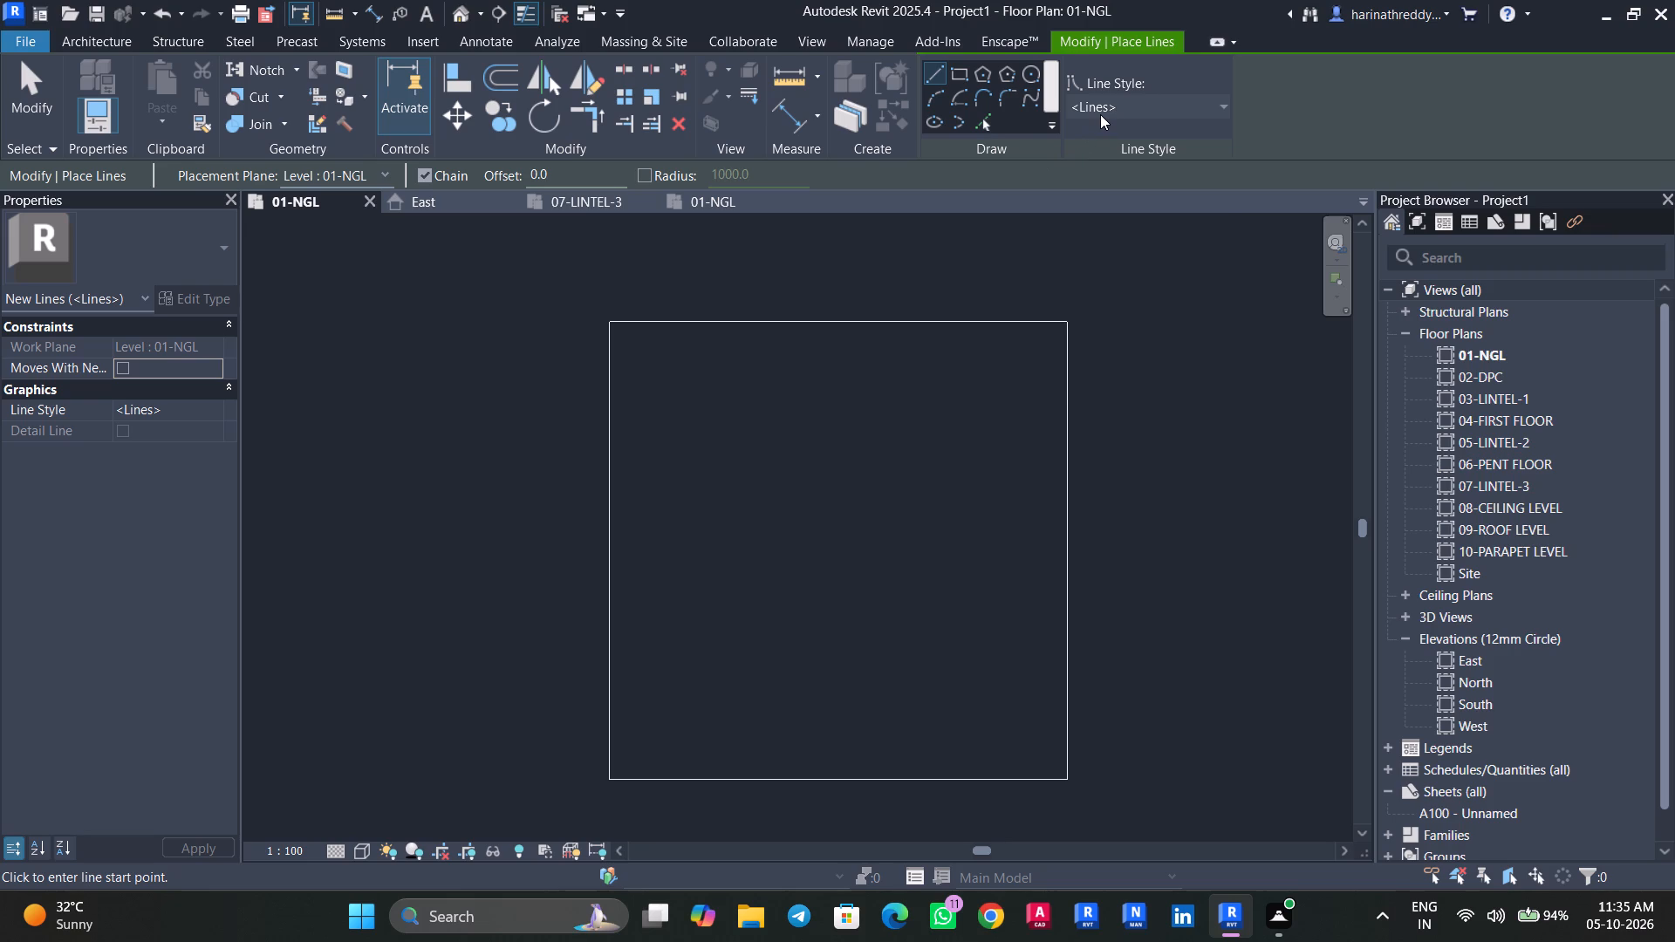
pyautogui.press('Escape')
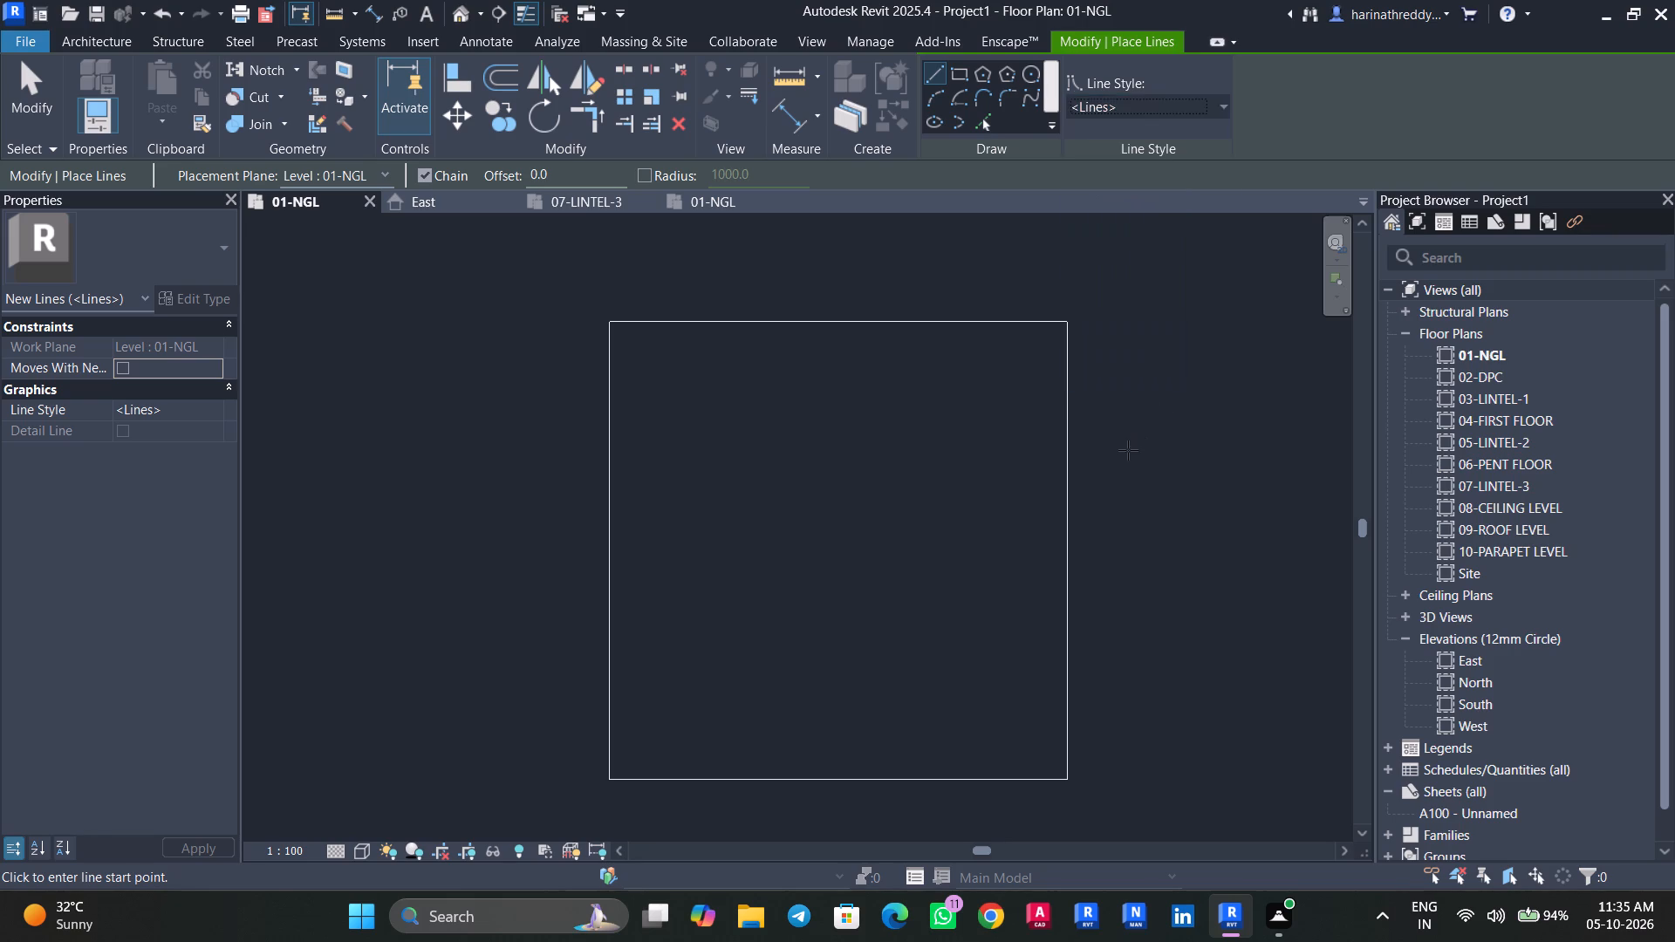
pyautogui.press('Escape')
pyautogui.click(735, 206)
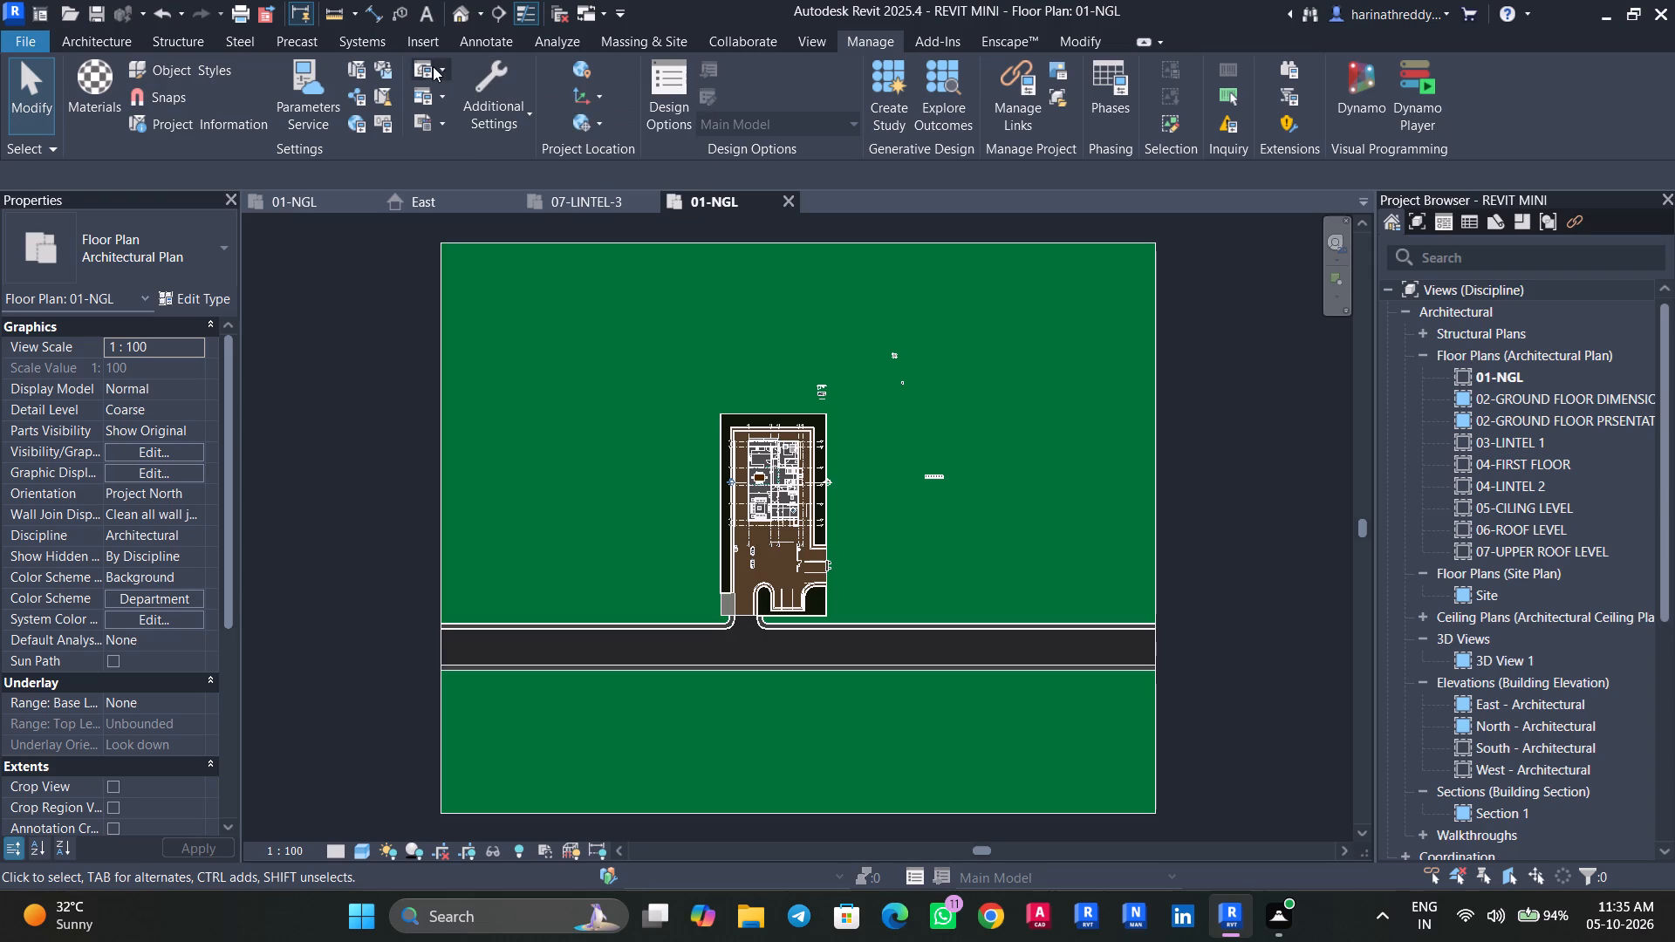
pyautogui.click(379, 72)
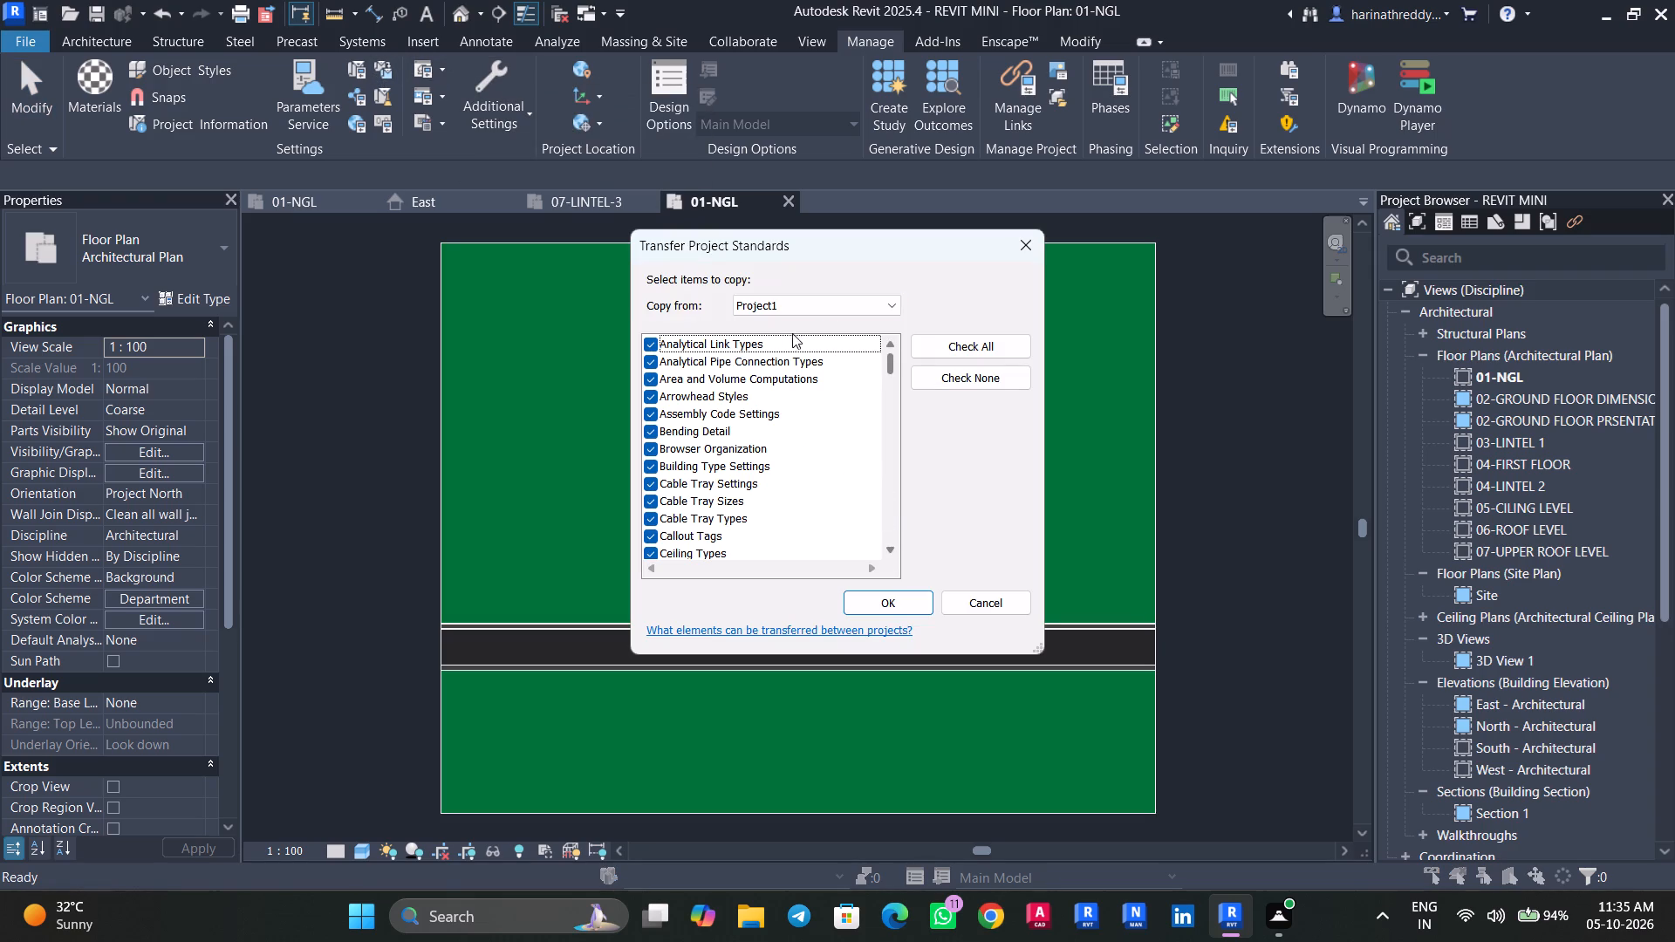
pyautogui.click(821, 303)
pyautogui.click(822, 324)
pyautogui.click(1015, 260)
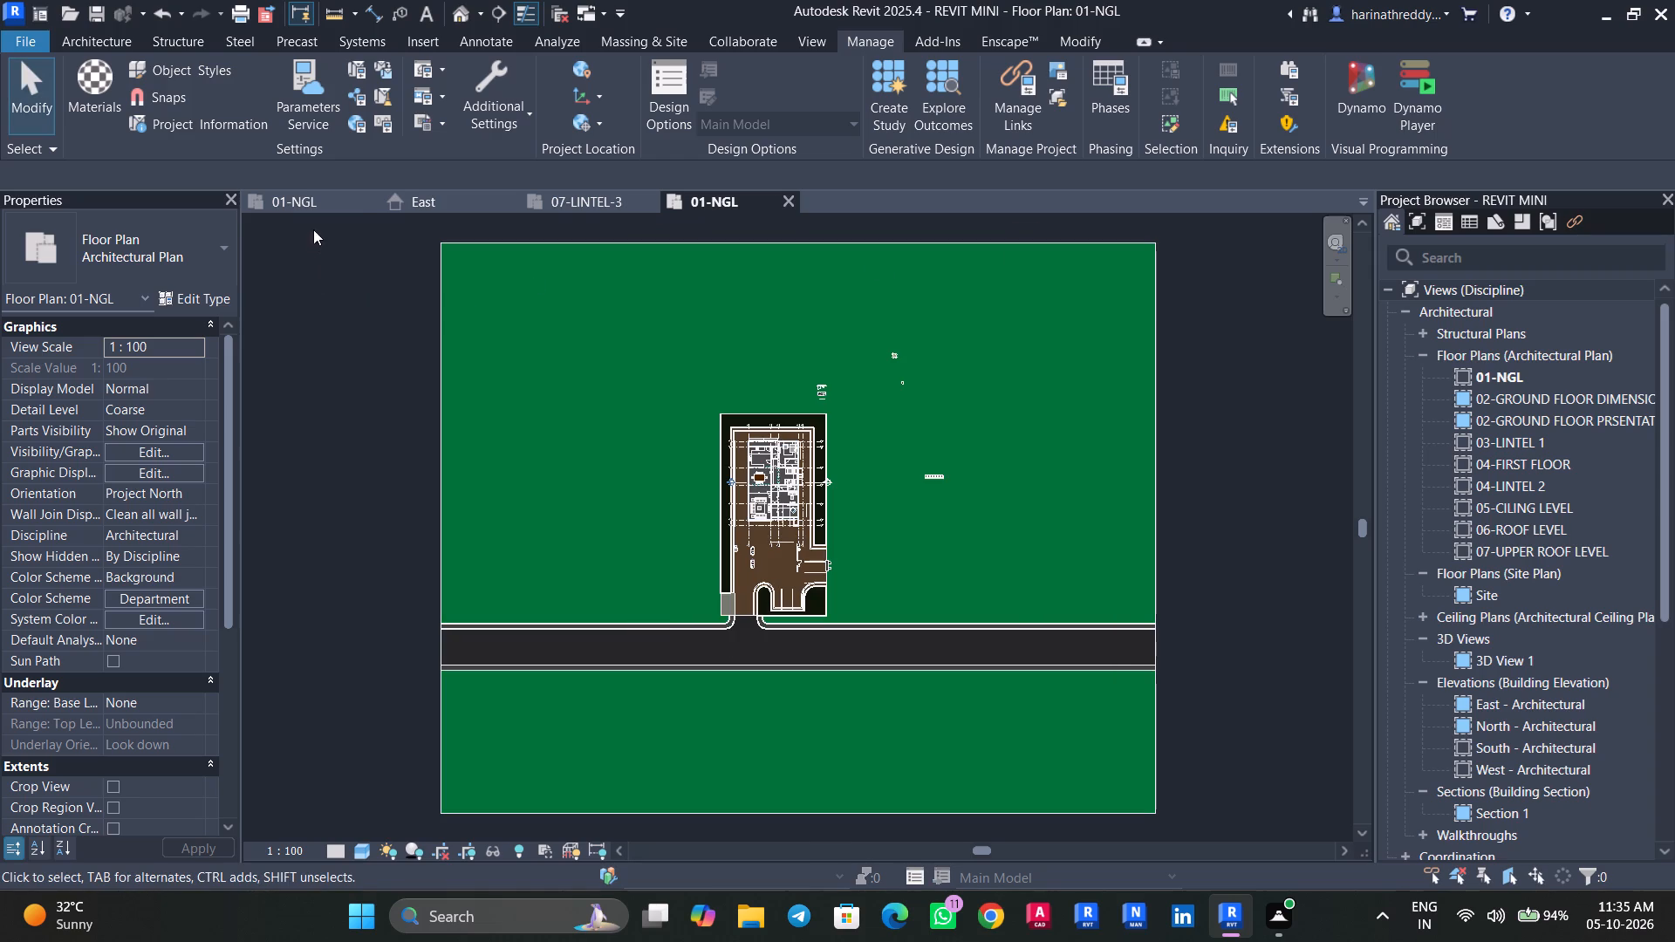
# Transfer project standards from REVIT MINI into Project1 with all listed items kept selected for copying.
pyautogui.click(314, 197)
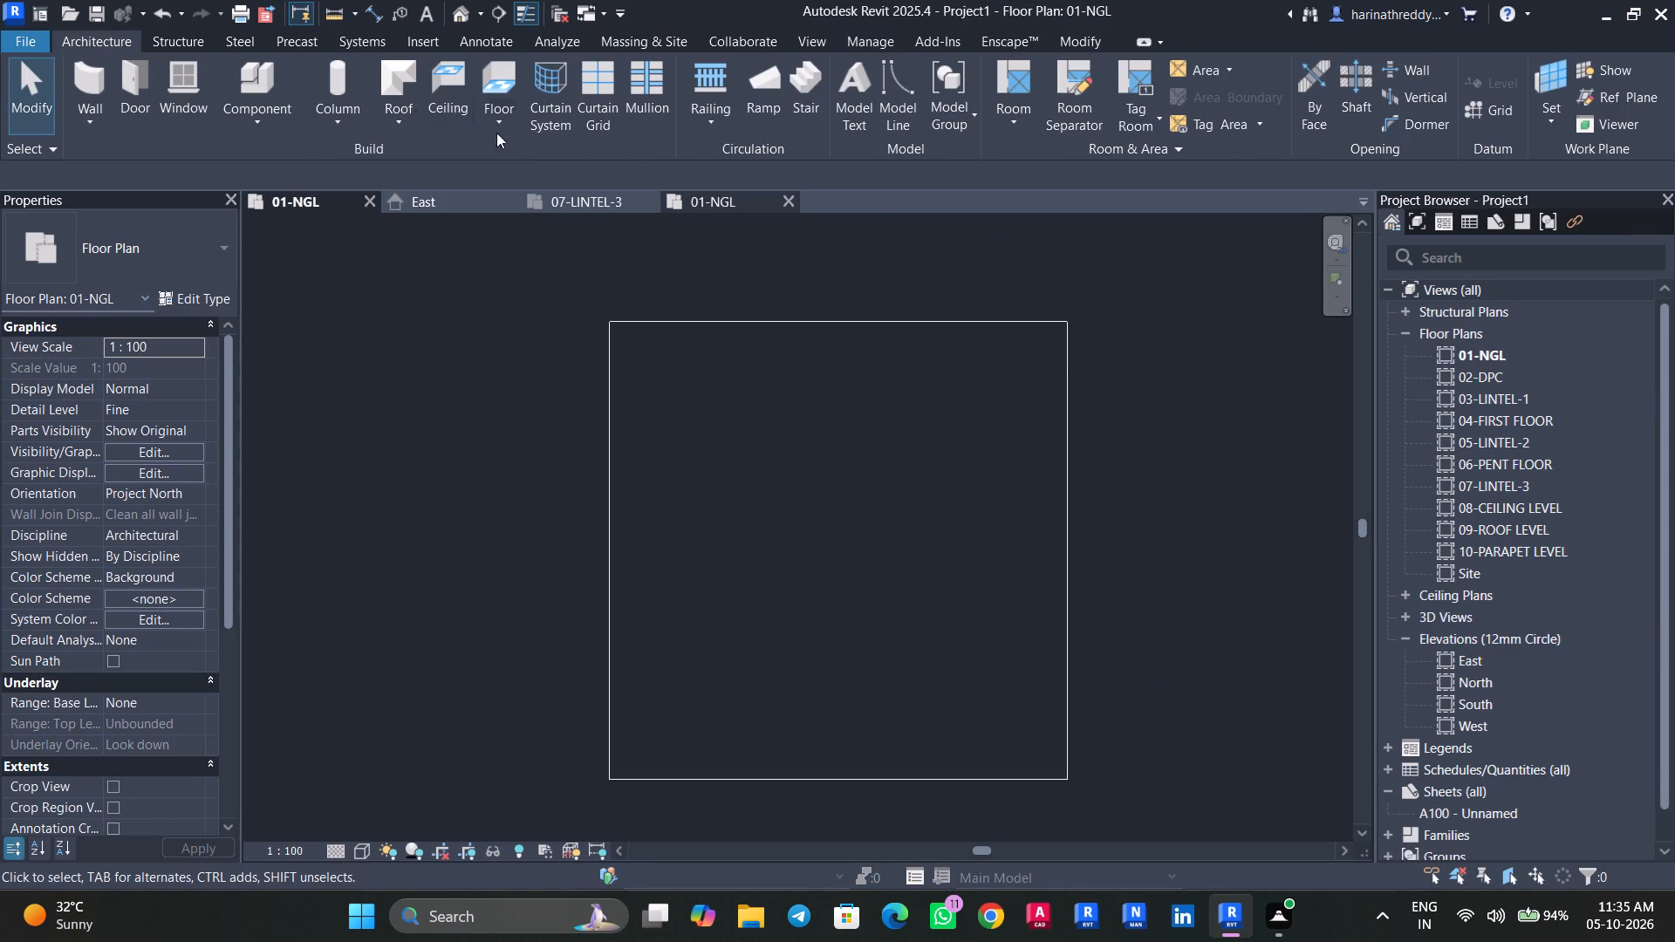
pyautogui.click(509, 43)
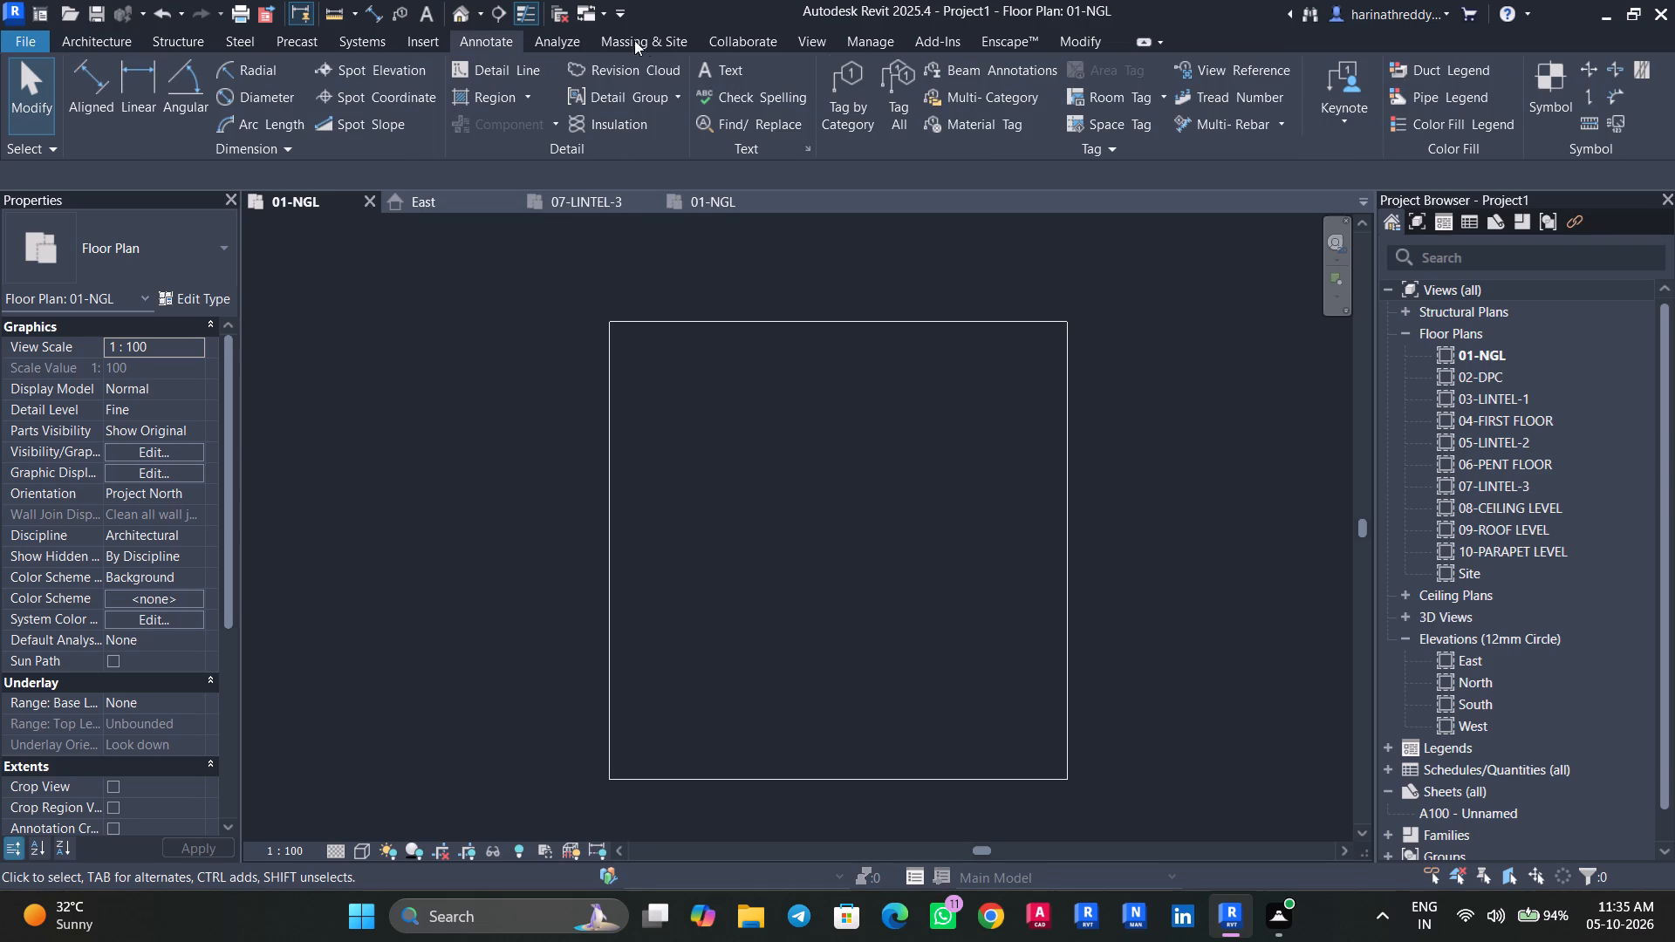
pyautogui.click(864, 32)
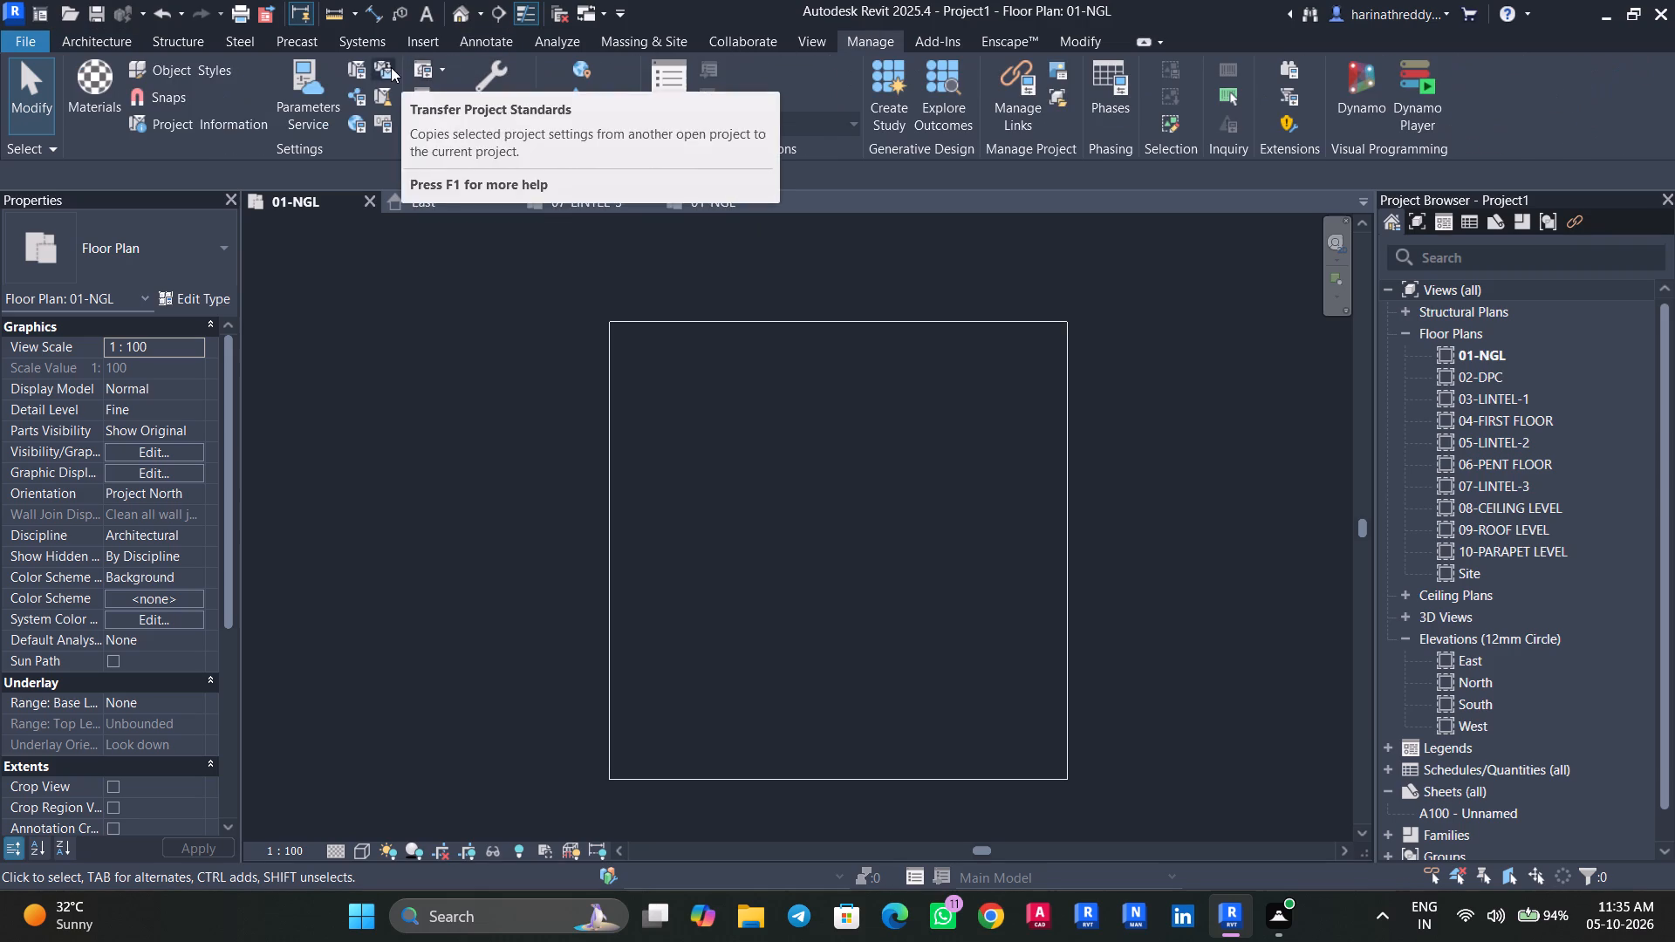
pyautogui.click(389, 67)
pyautogui.scroll(-8, 856, 529)
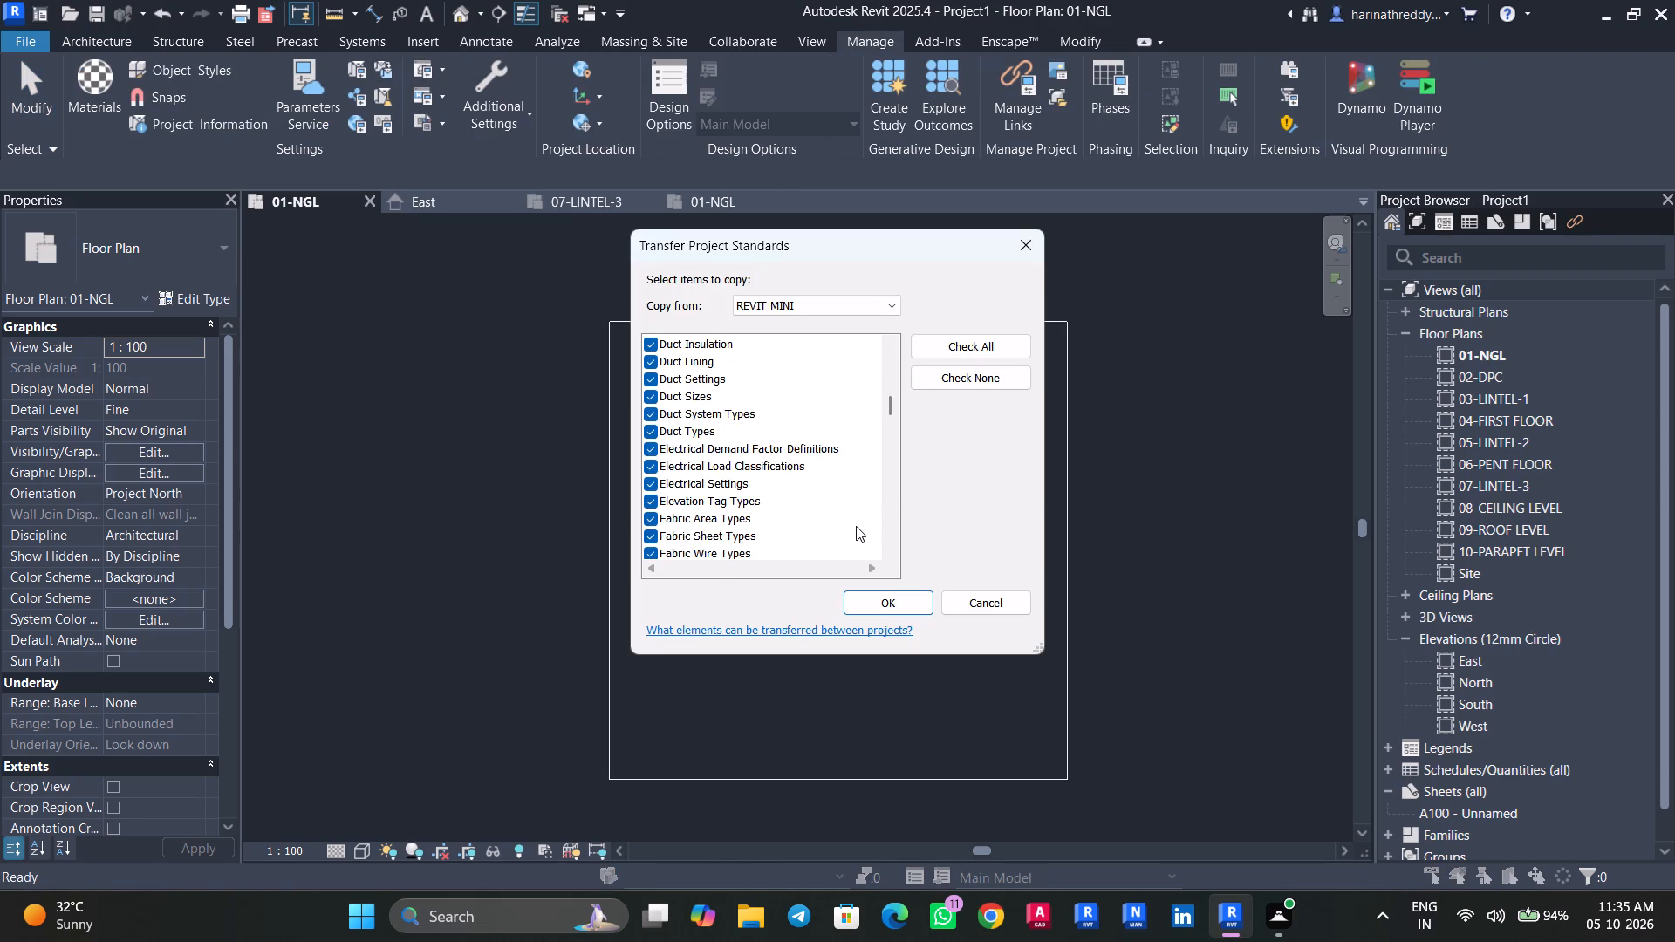
pyautogui.scroll(-9, 856, 526)
pyautogui.scroll(1, 856, 523)
pyautogui.scroll(-9, 856, 523)
pyautogui.scroll(1, 856, 529)
pyautogui.scroll(-1, 856, 529)
pyautogui.scroll(1, 856, 529)
pyautogui.scroll(-7, 856, 530)
pyautogui.scroll(1, 858, 543)
pyautogui.scroll(-3, 858, 543)
pyautogui.scroll(1, 858, 545)
pyautogui.scroll(-3, 858, 545)
pyautogui.click(888, 592)
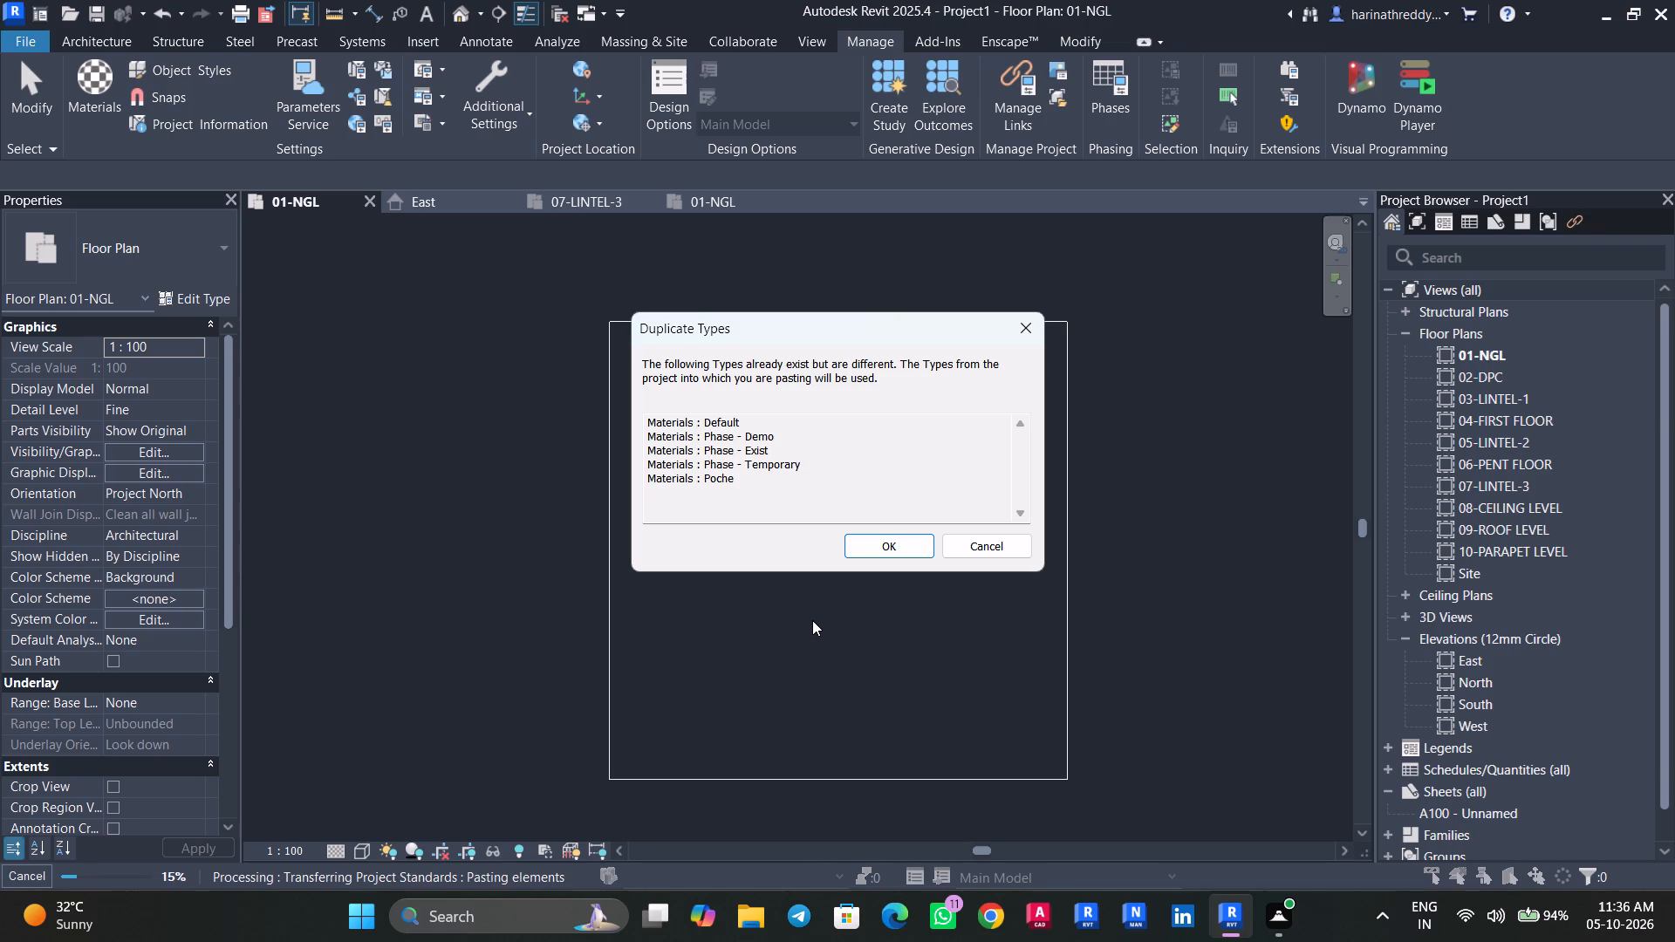
# Review and accept the duplicate material types using Project1's existing versions, and dismiss the transfer warnings.
pyautogui.scroll(-4, 789, 433)
pyautogui.scroll(1, 789, 433)
pyautogui.scroll(-1, 789, 433)
pyautogui.click(885, 542)
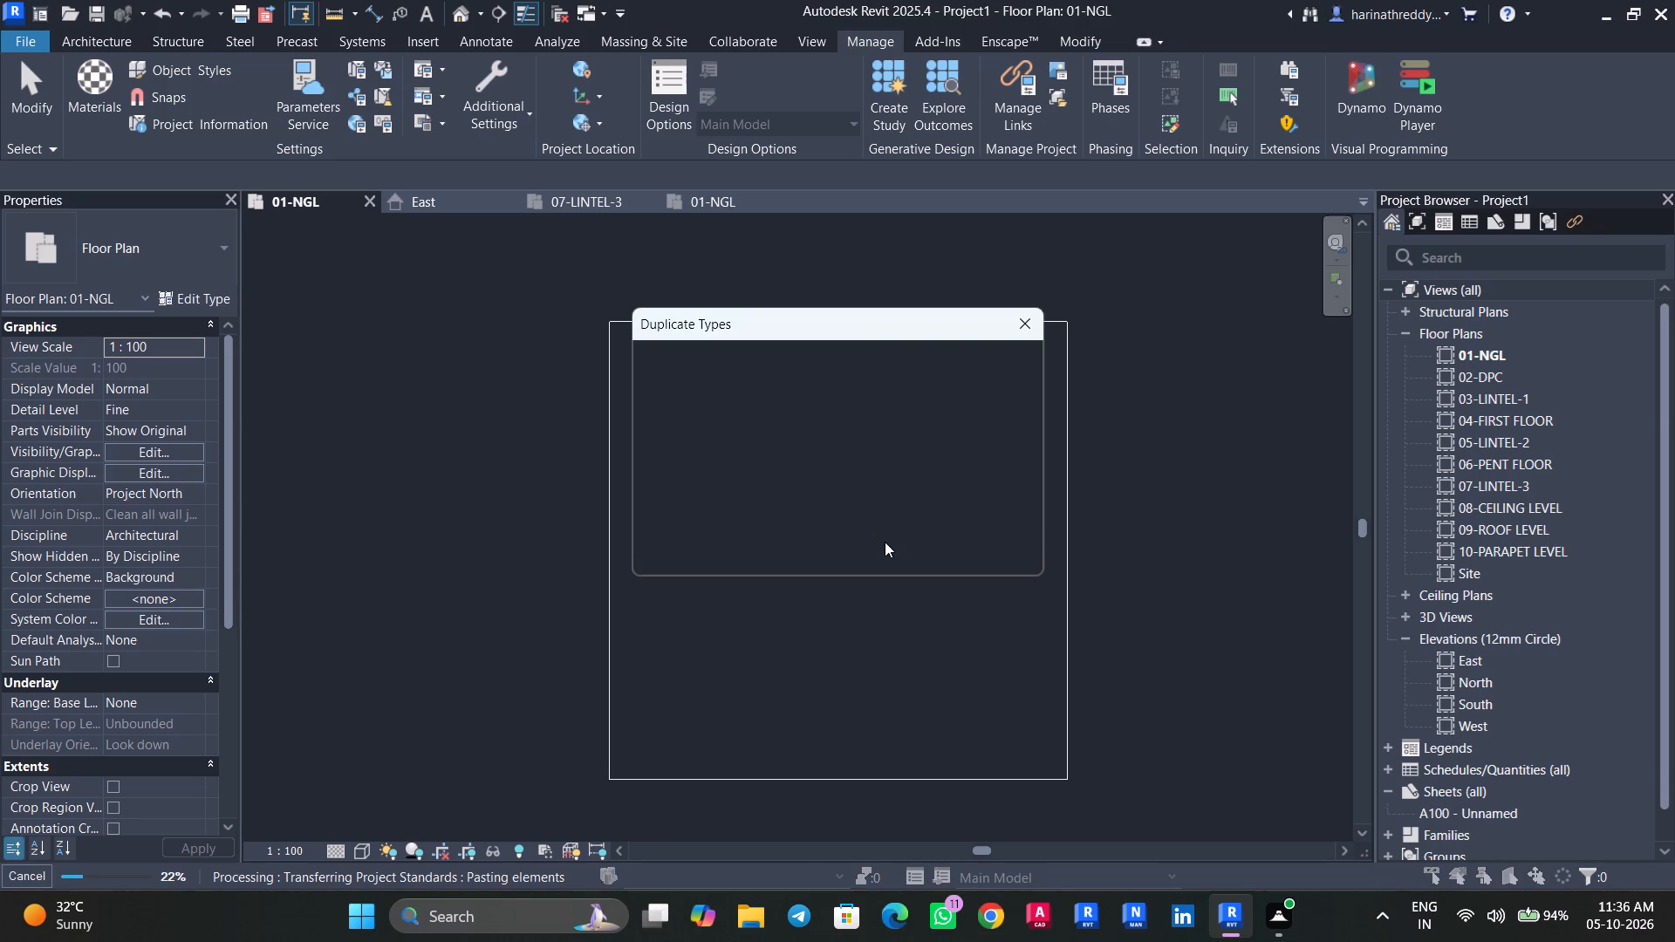
pyautogui.click(781, 549)
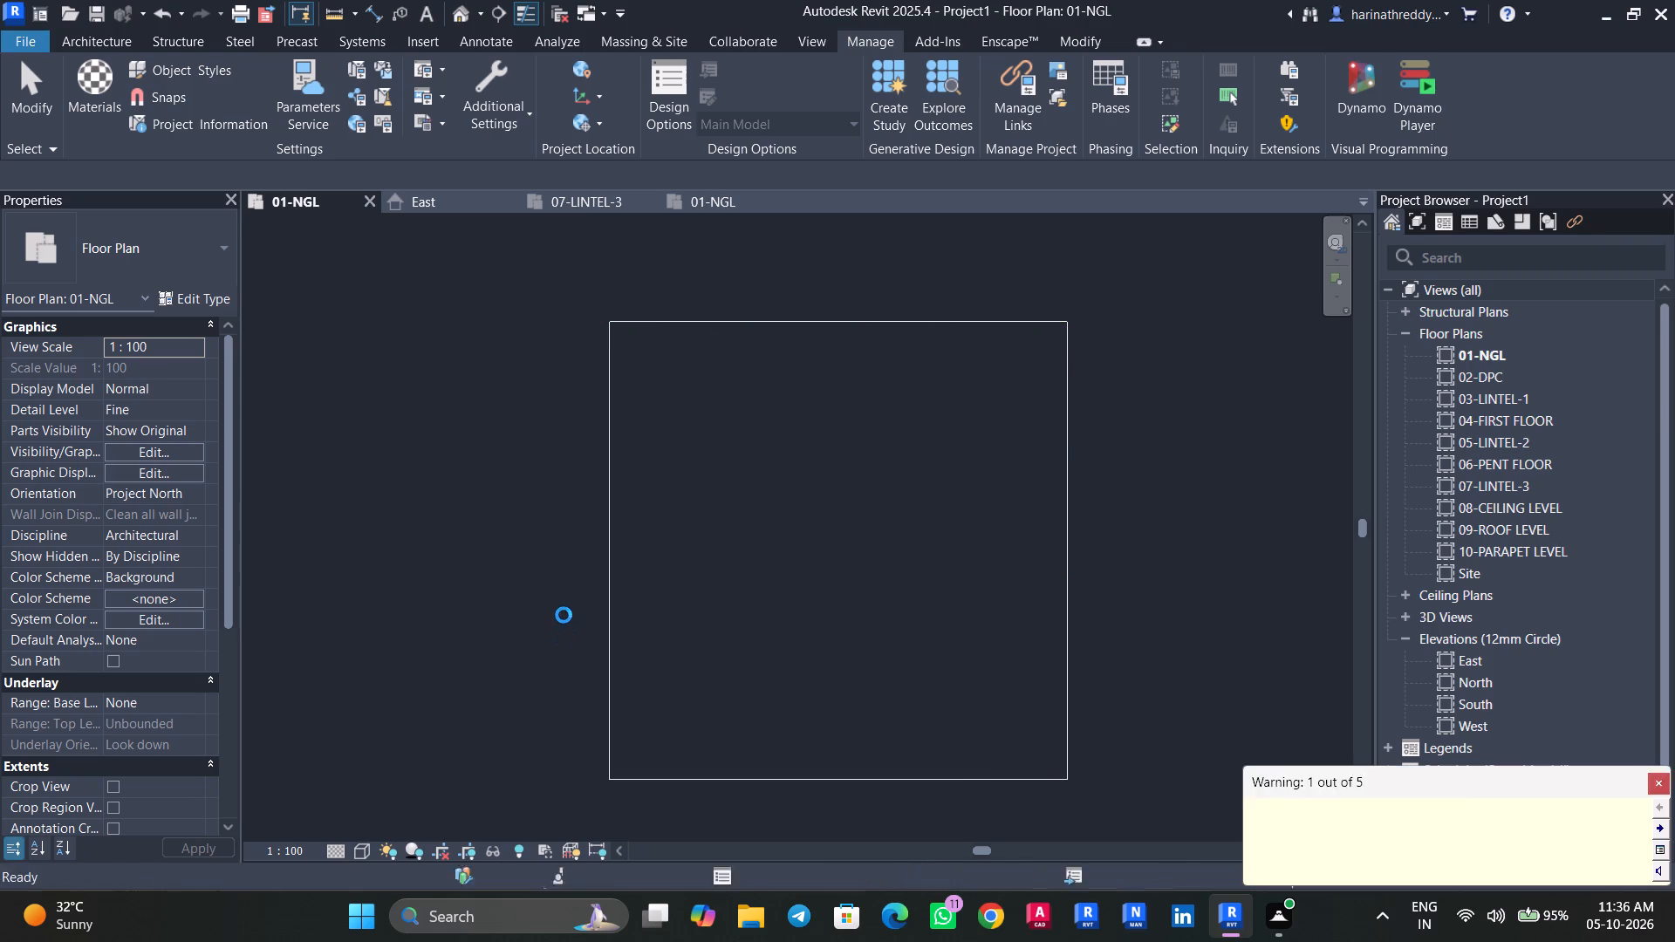
pyautogui.click(1662, 783)
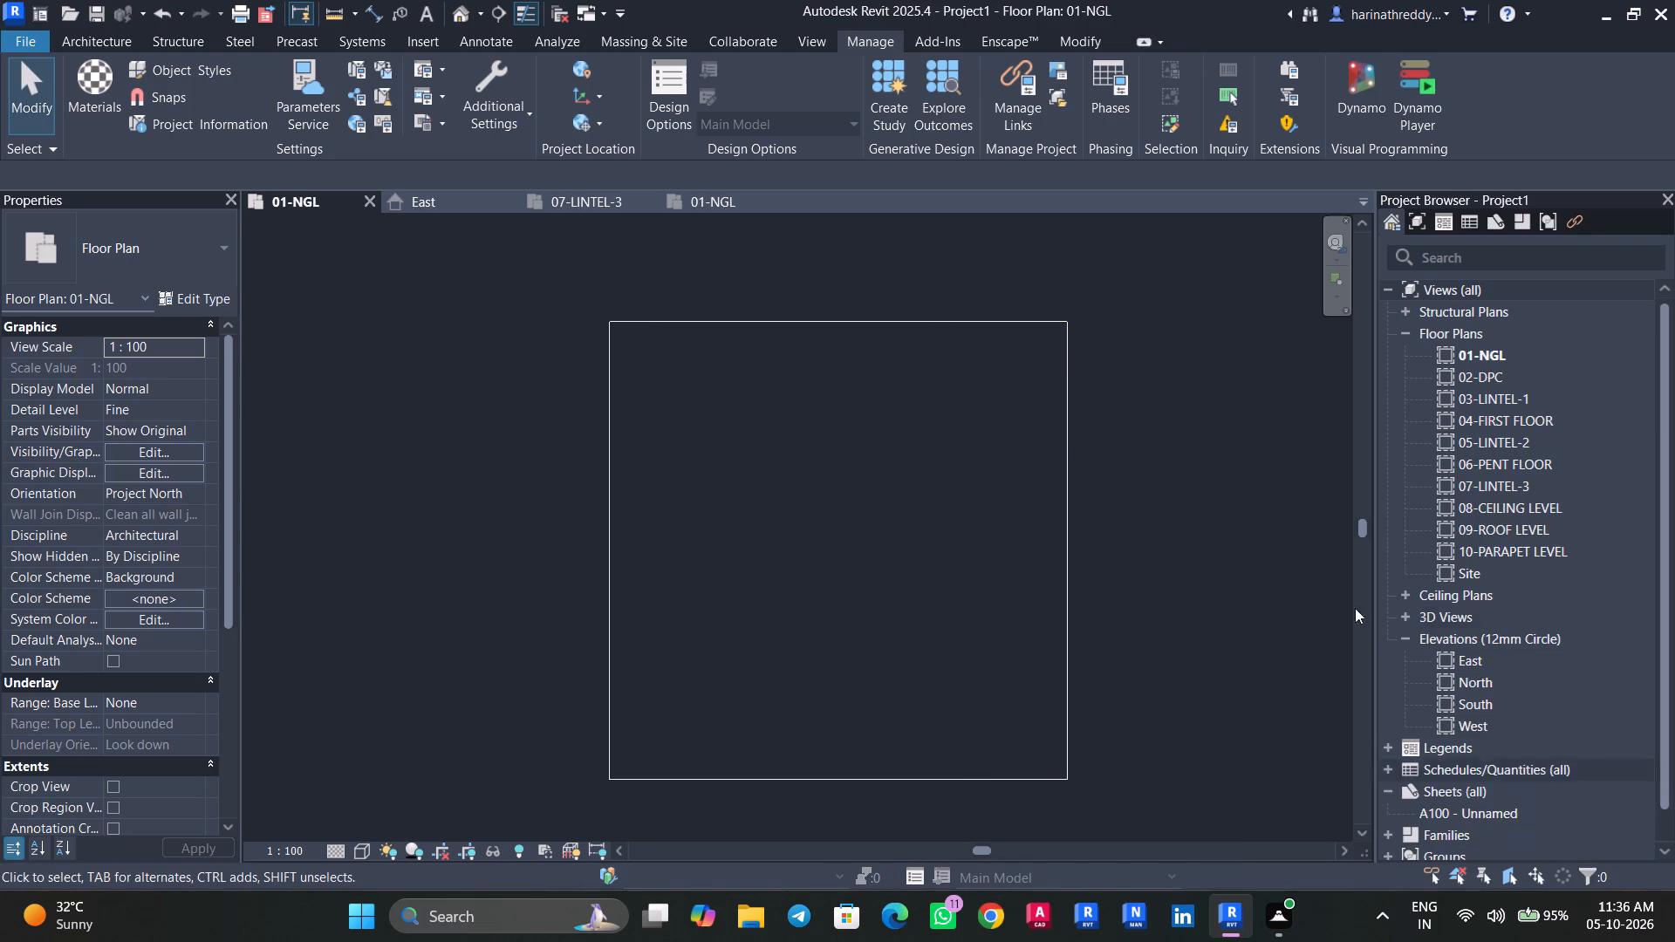
# Set the Model Line style to 01-SITE LINE without drawing any line.
pyautogui.click(115, 48)
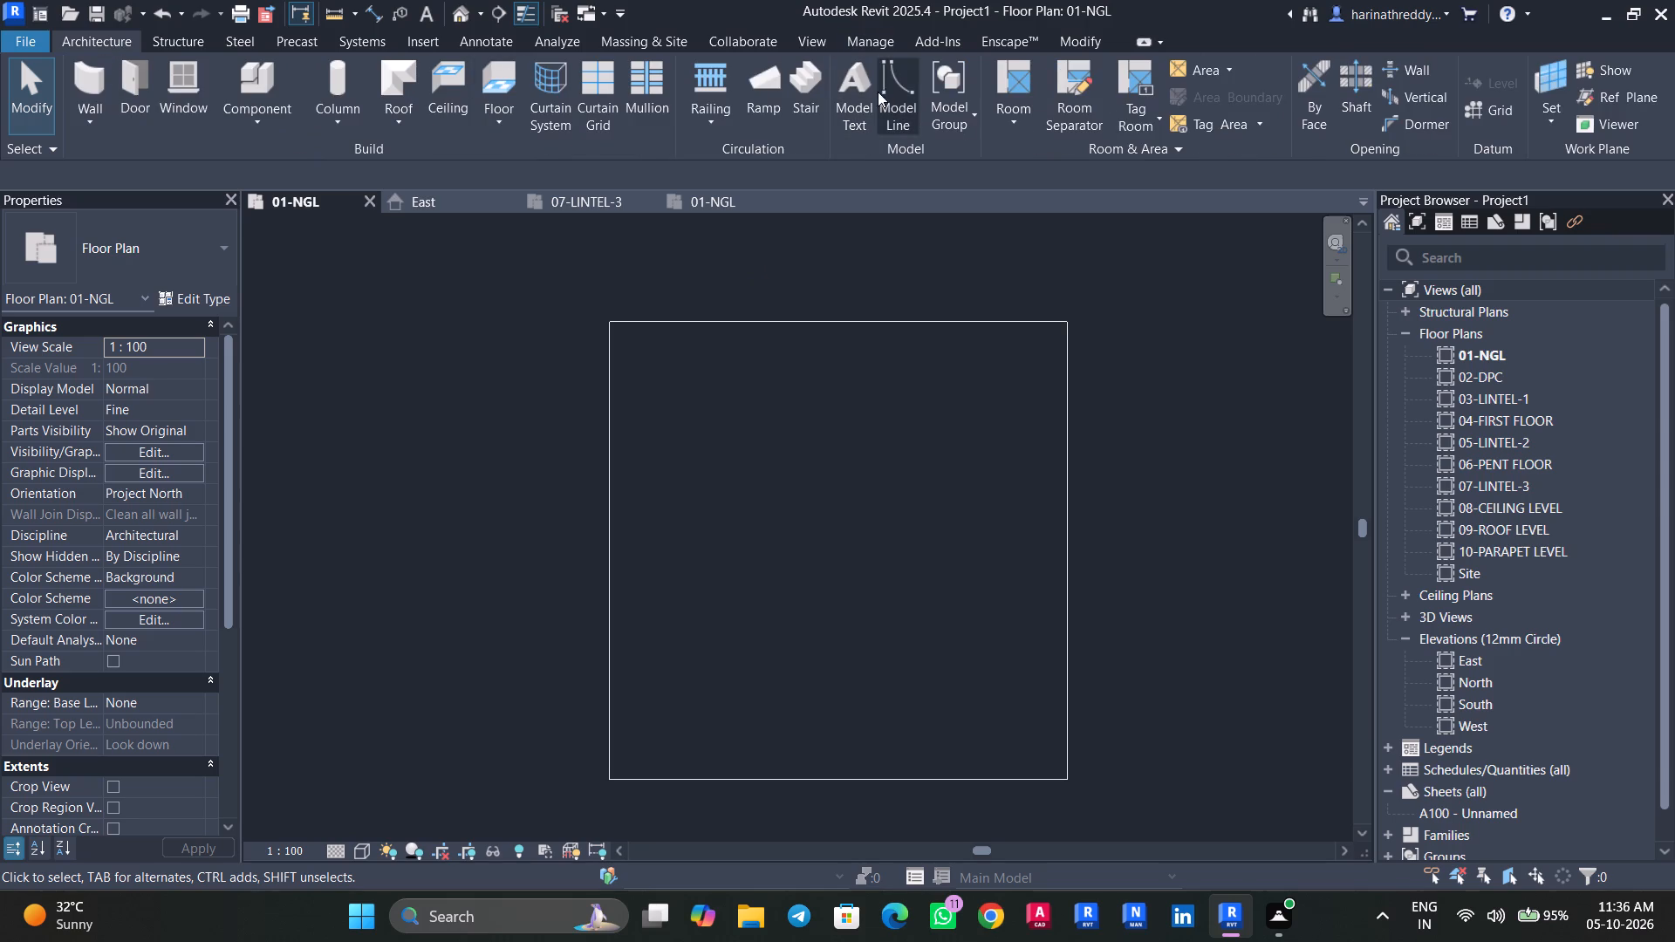
pyautogui.click(892, 89)
pyautogui.click(1089, 97)
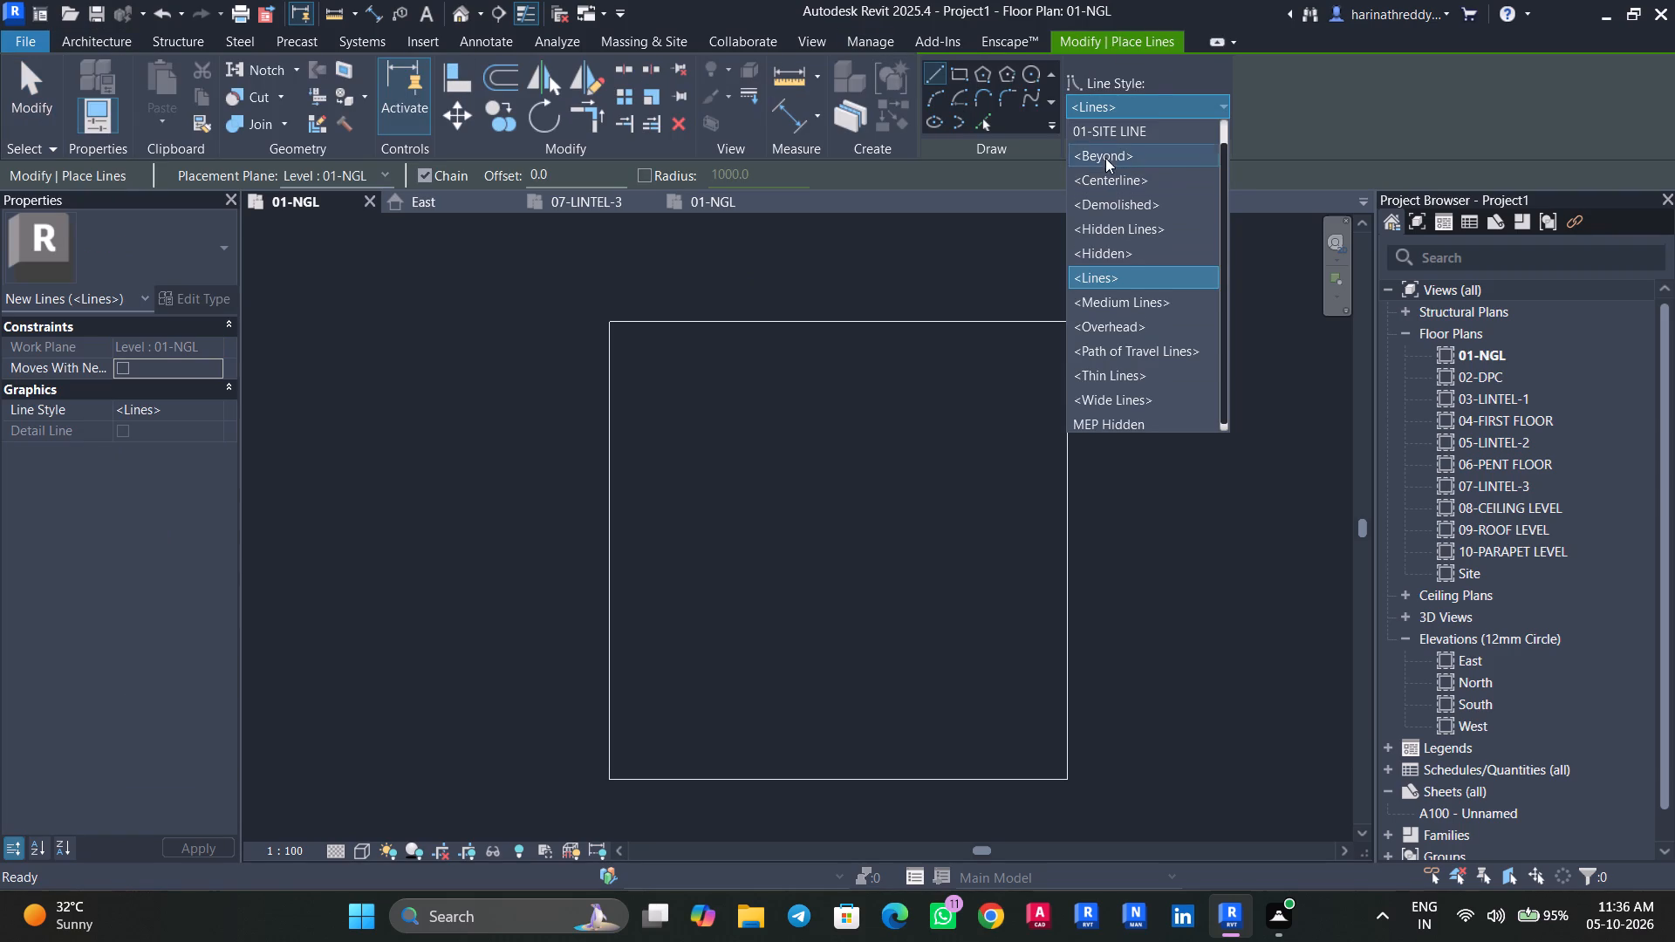
pyautogui.click(1111, 135)
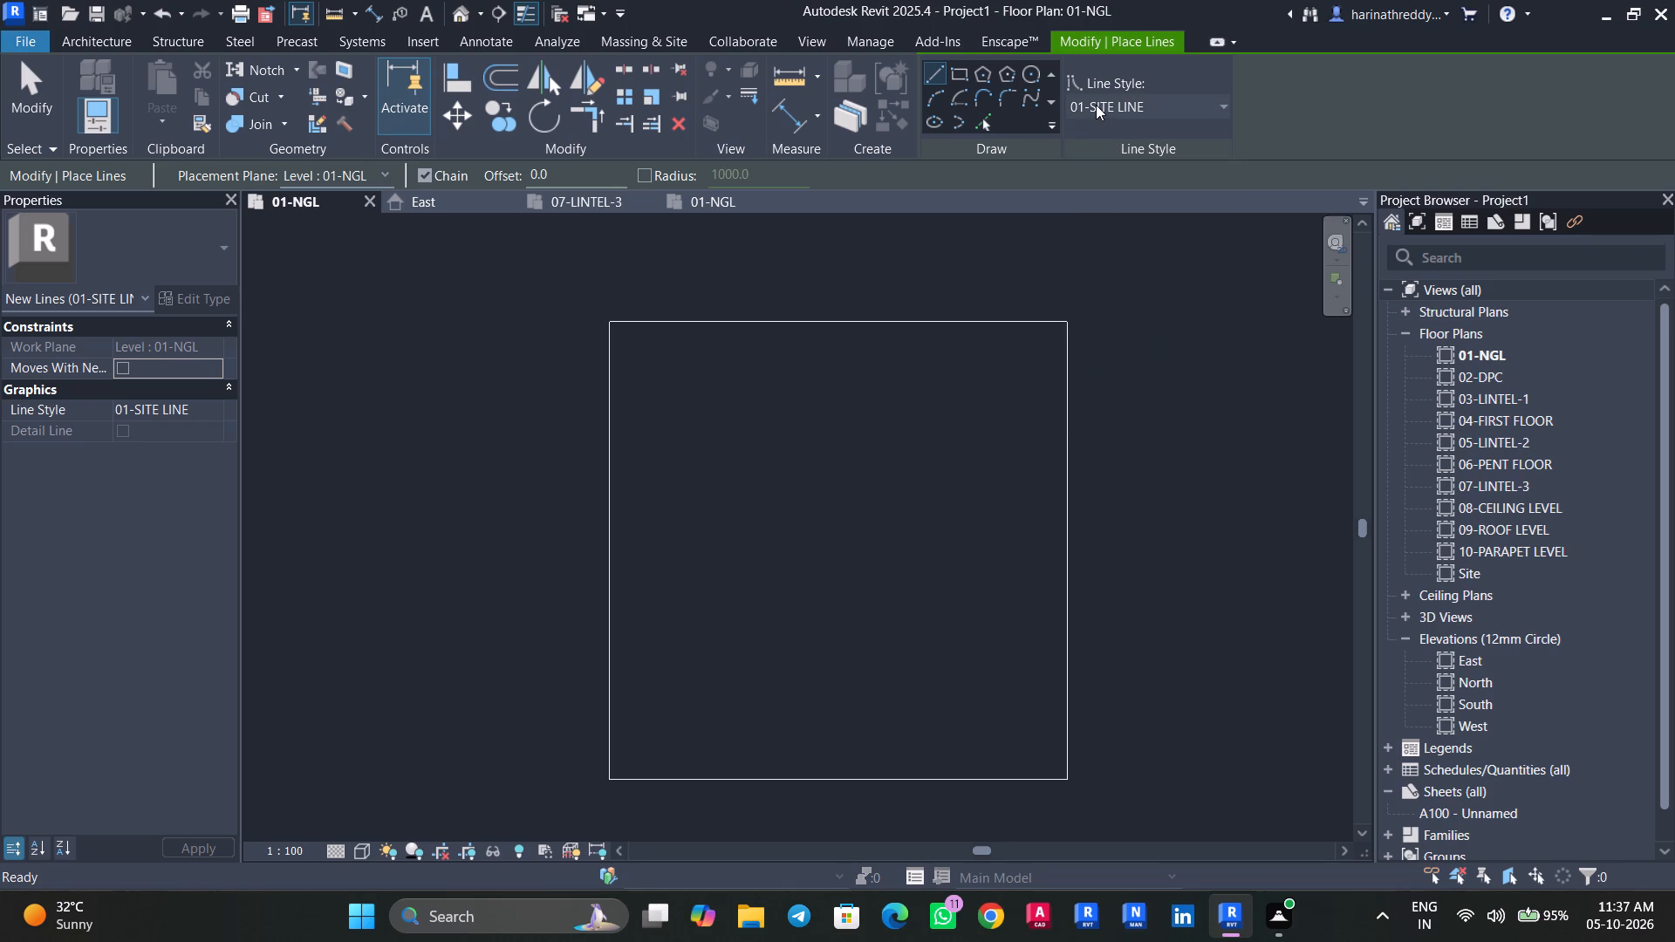
pyautogui.moveTo(888, 379); pyautogui.dragTo(837, 325, button='middle')
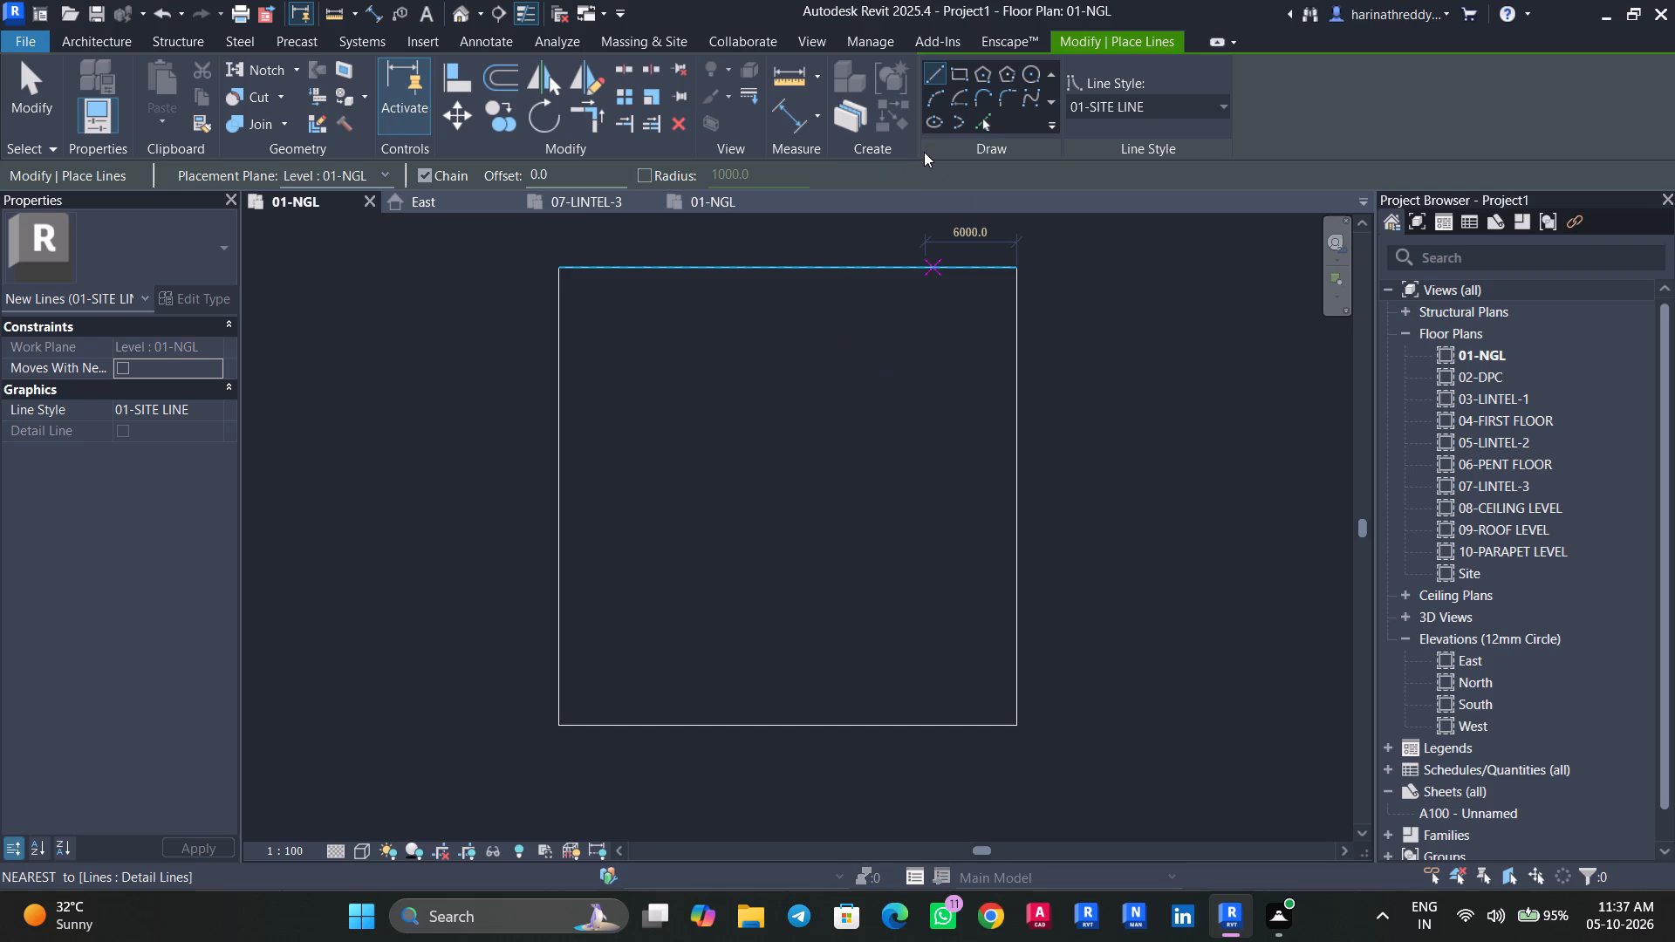
pyautogui.press('Escape')
pyautogui.press('Escape')
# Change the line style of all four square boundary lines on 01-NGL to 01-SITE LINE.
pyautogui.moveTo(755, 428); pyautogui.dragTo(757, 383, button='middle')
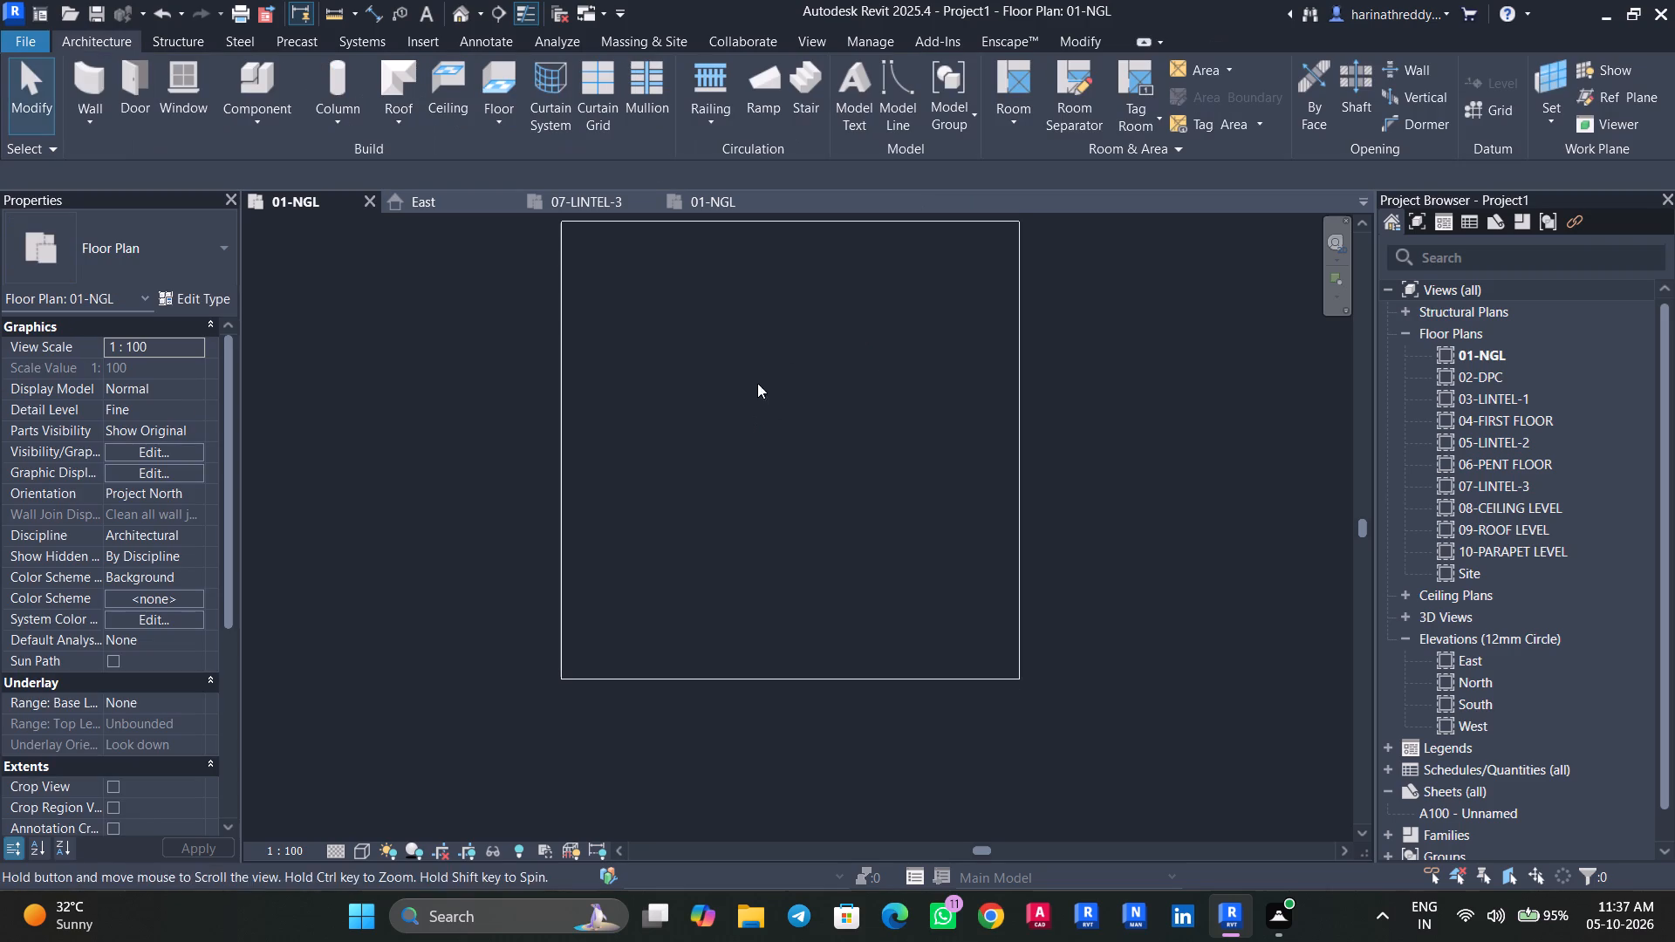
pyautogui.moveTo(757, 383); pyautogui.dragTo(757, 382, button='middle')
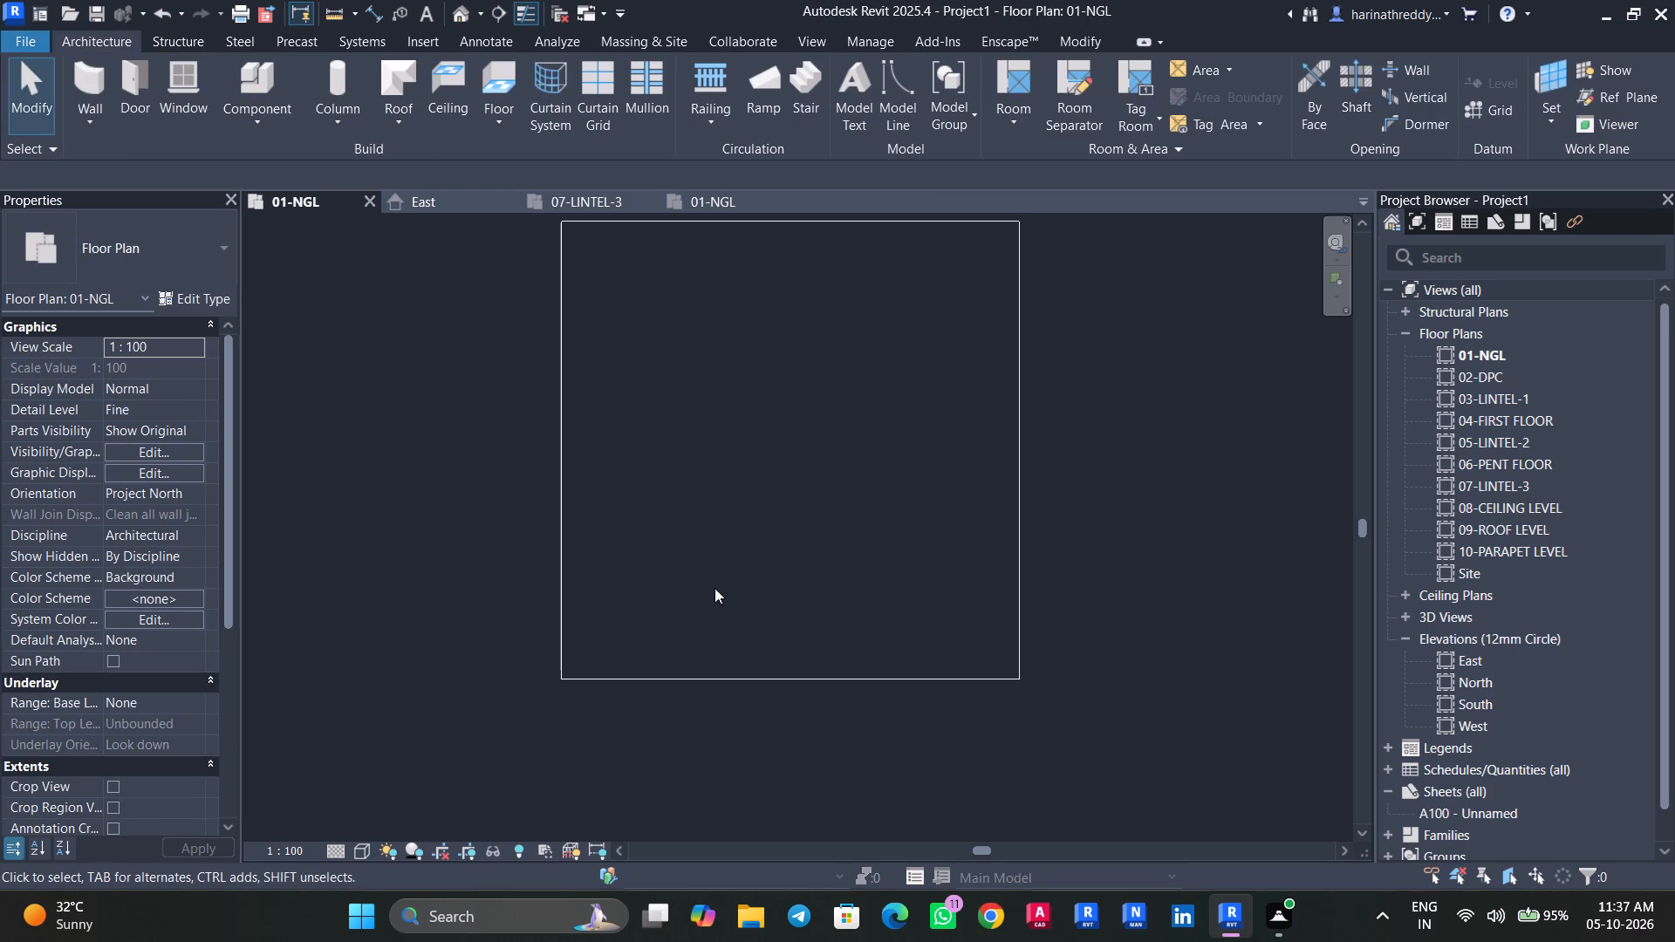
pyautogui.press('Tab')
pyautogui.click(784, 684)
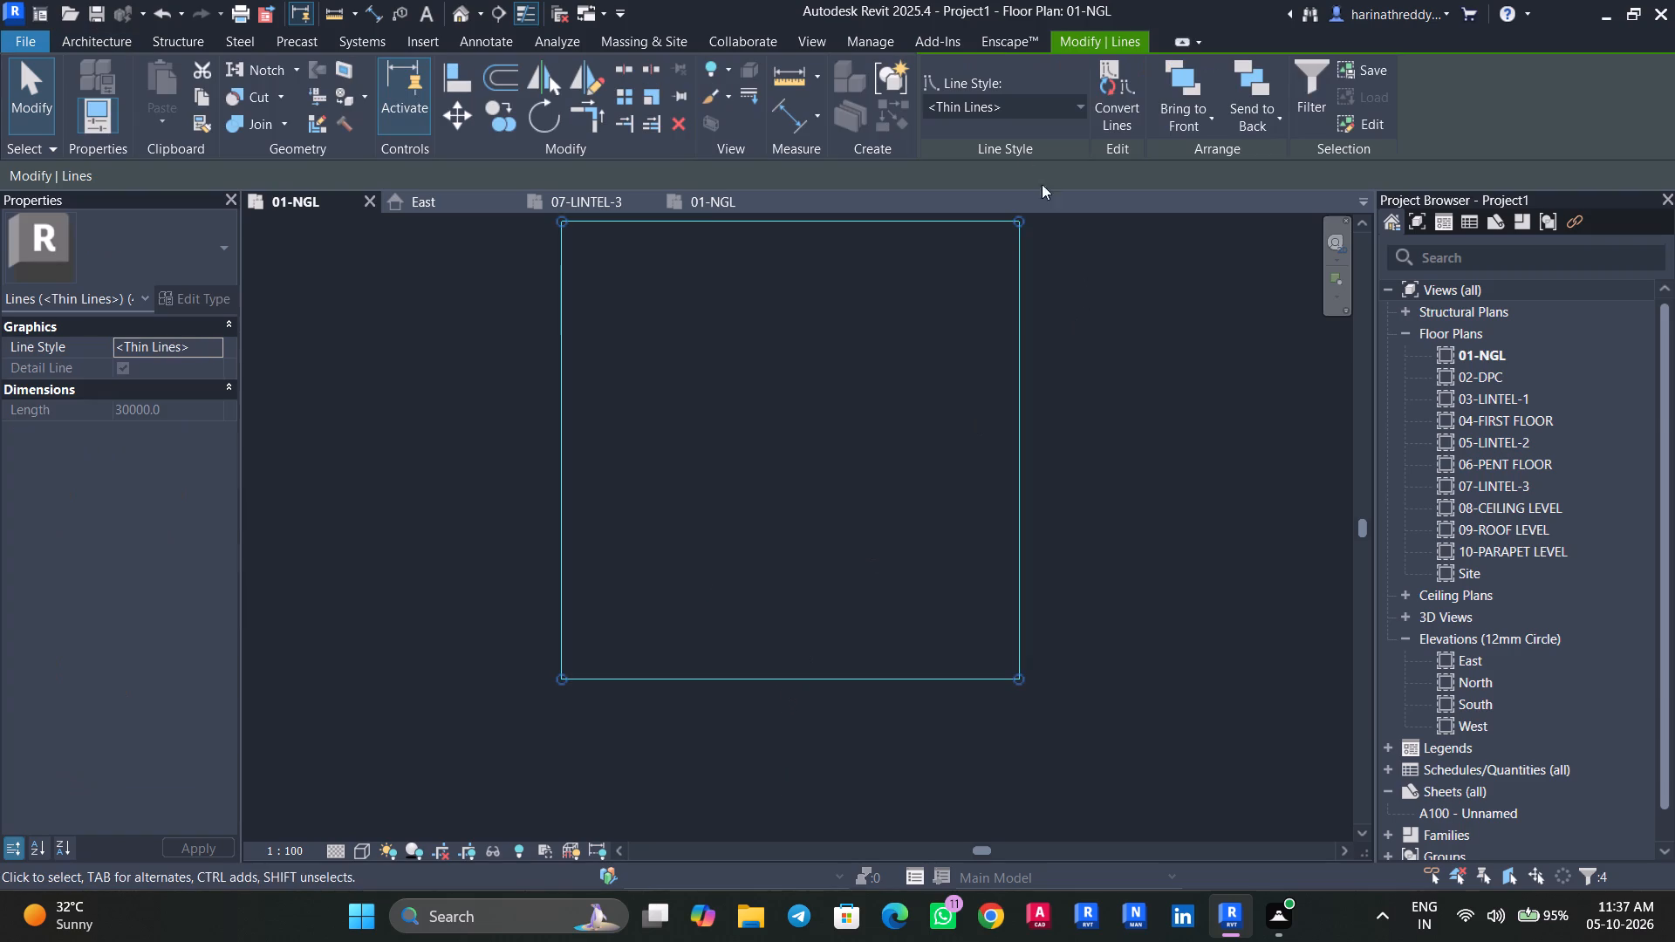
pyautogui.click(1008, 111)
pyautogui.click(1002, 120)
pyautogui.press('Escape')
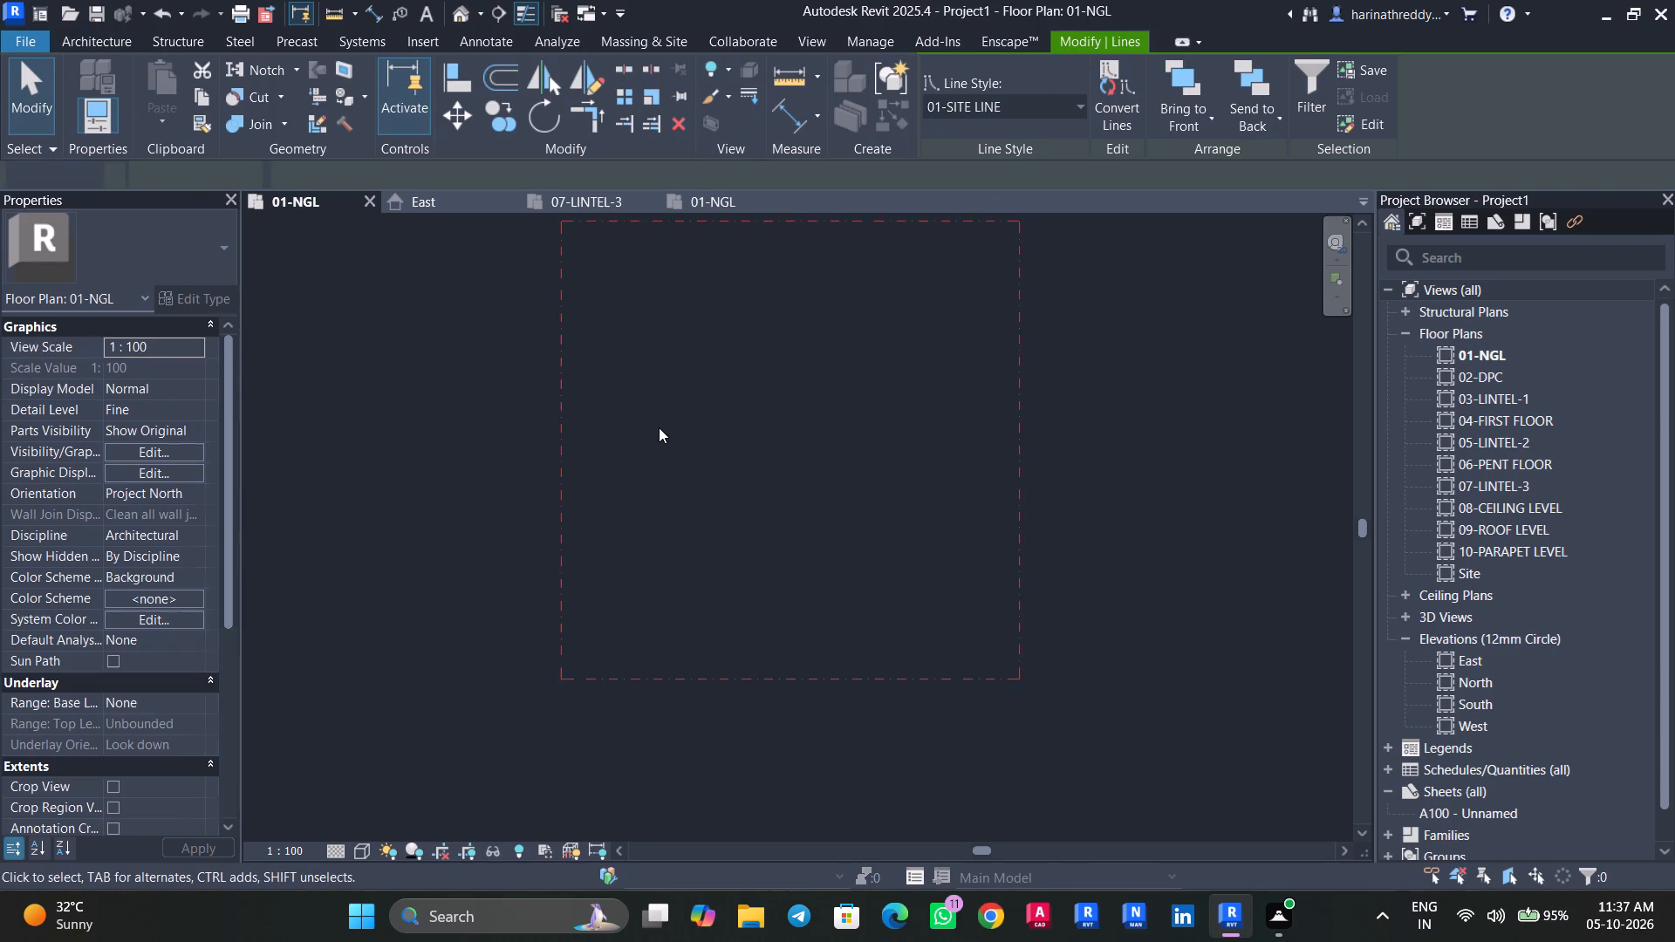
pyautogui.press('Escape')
# Examine the 3D view and the Site plan to check whether the site boundary appears in them.
pyautogui.click(455, 20)
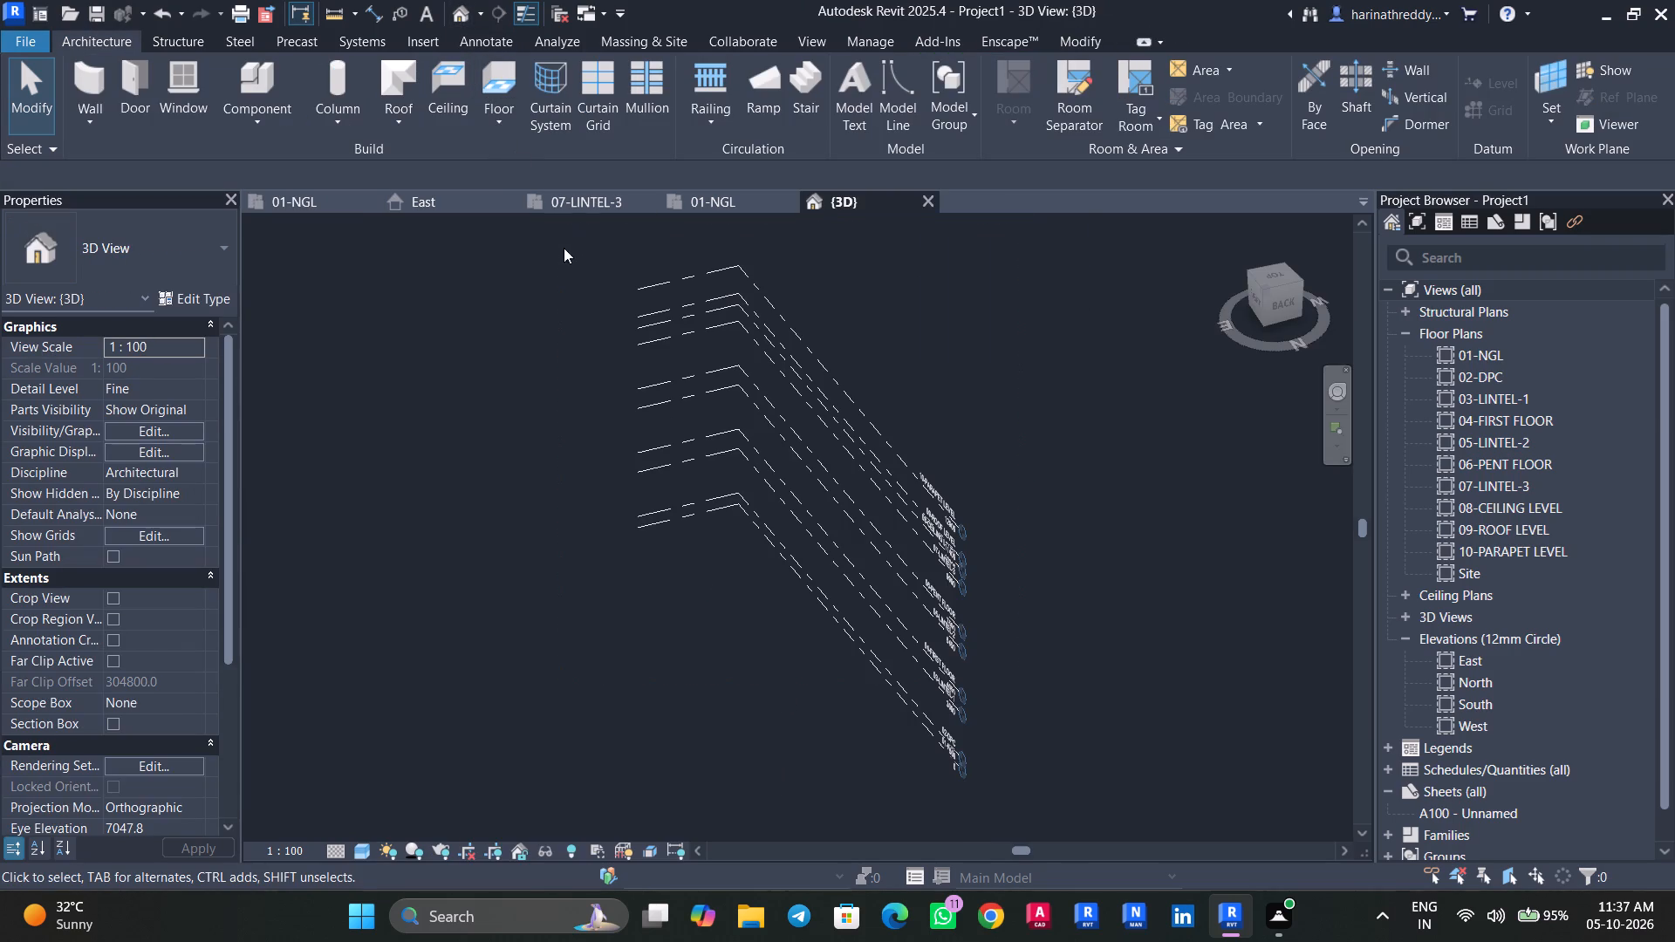
pyautogui.scroll(-10, 684, 645)
pyautogui.moveTo(626, 682); pyautogui.dragTo(637, 521, button='middle')
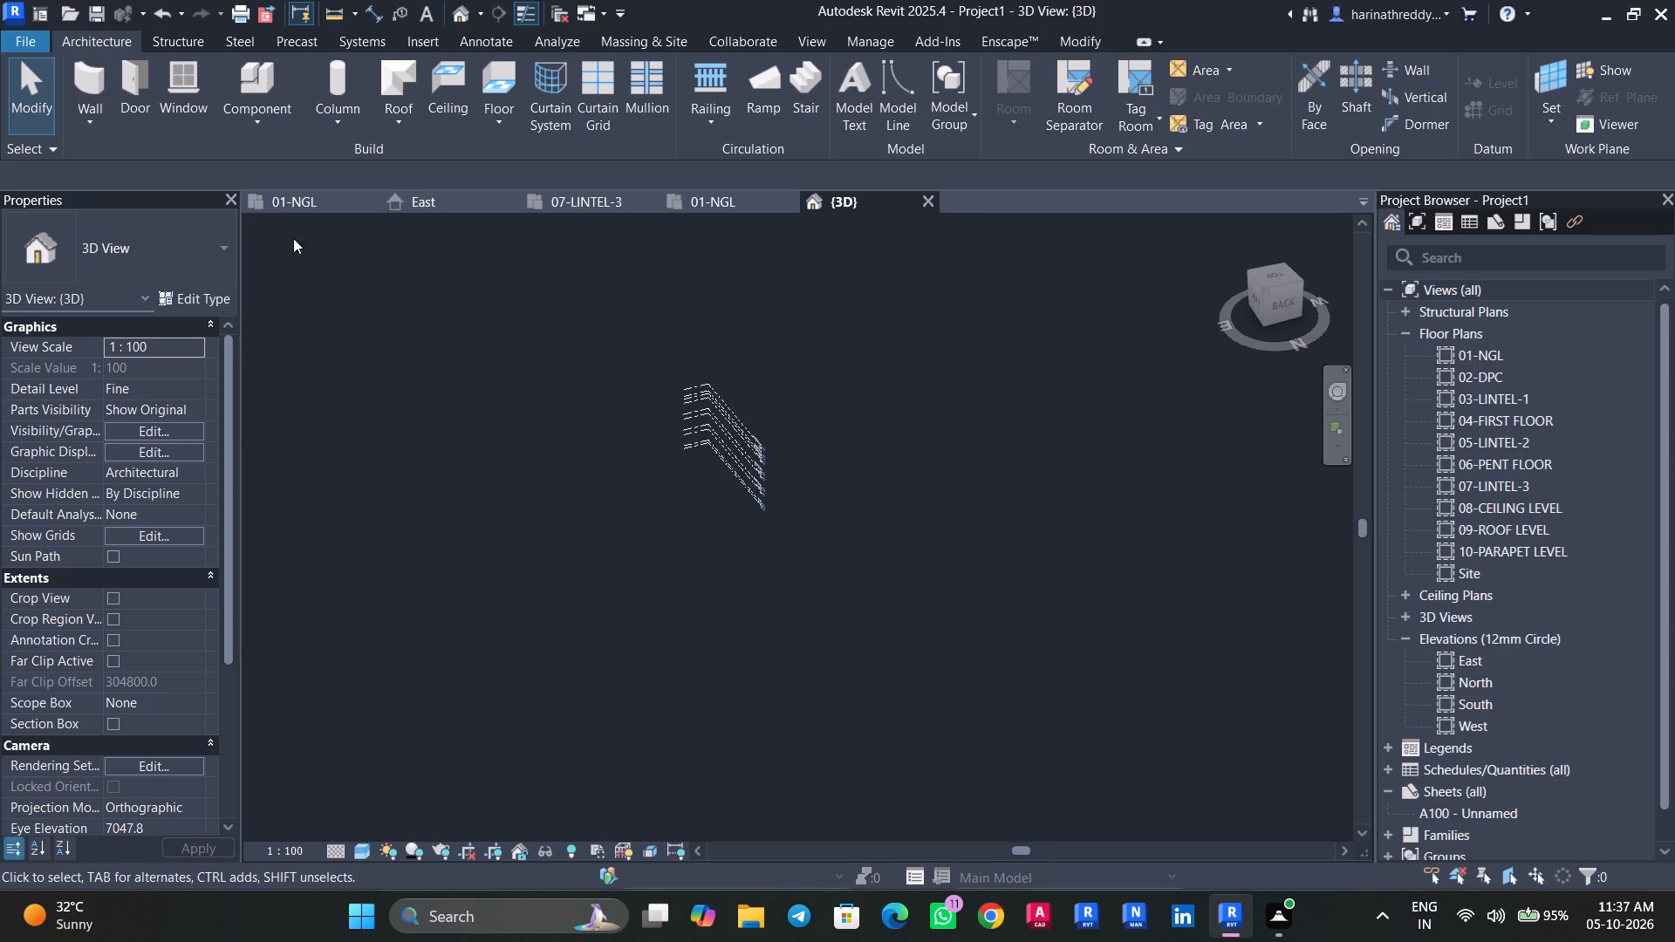
pyautogui.click(324, 205)
pyautogui.moveTo(647, 441); pyautogui.dragTo(600, 553, button='middle')
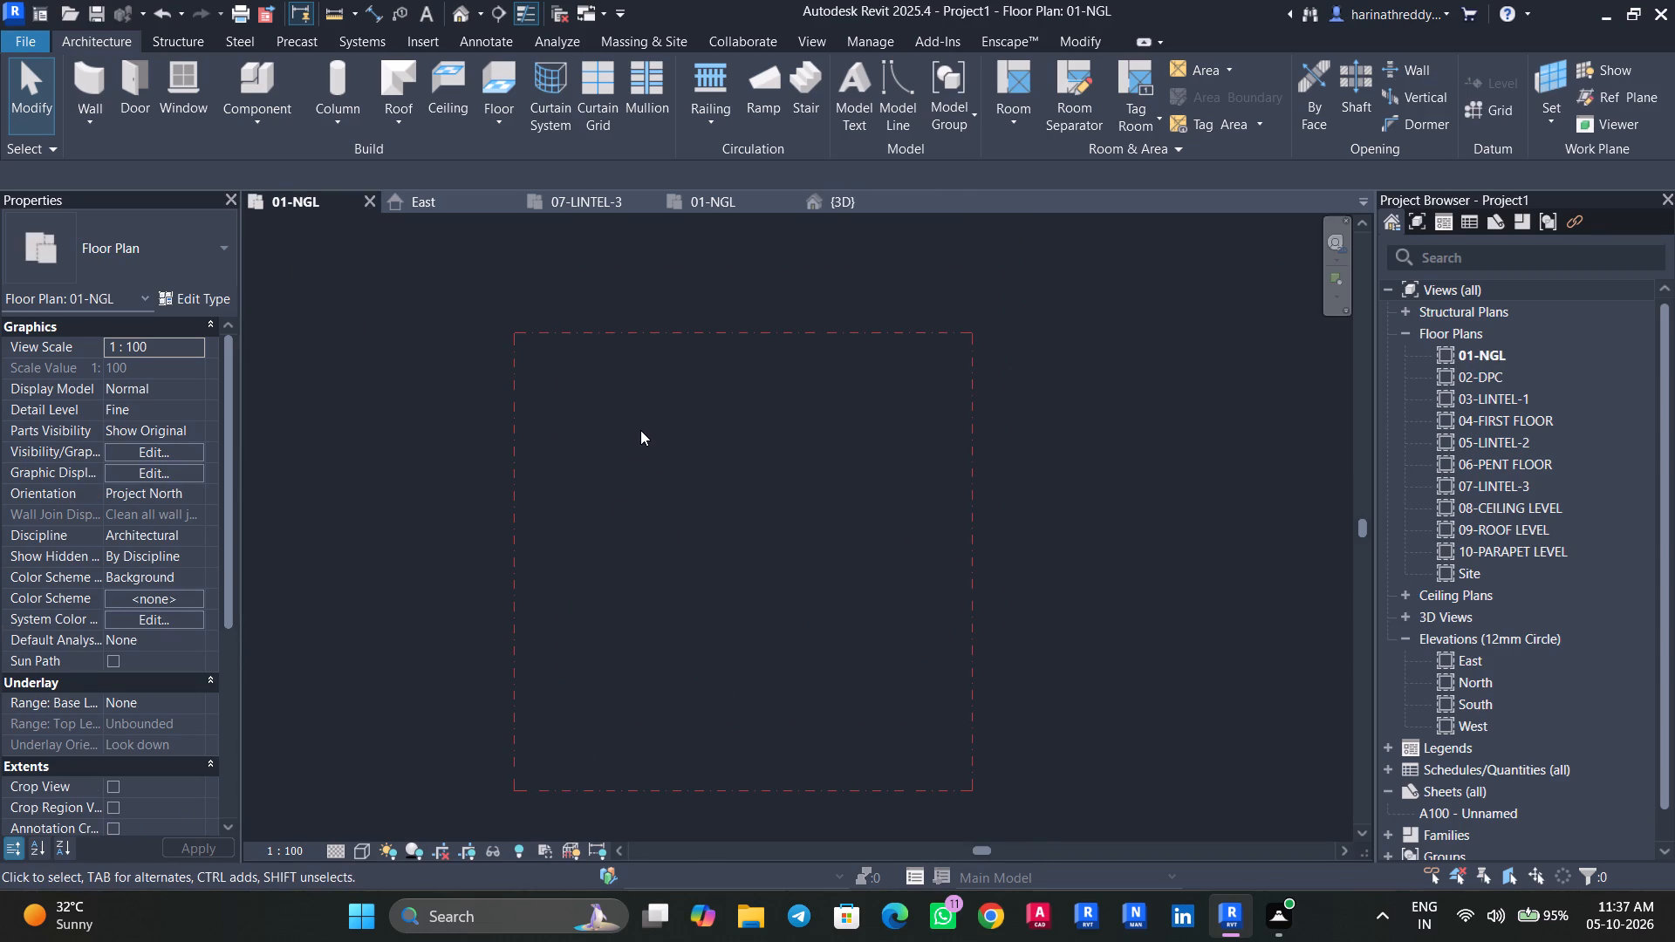
pyautogui.doubleClick(1464, 577)
pyautogui.scroll(-3, 835, 533)
pyautogui.scroll(-2, 823, 450)
pyautogui.scroll(4, 810, 401)
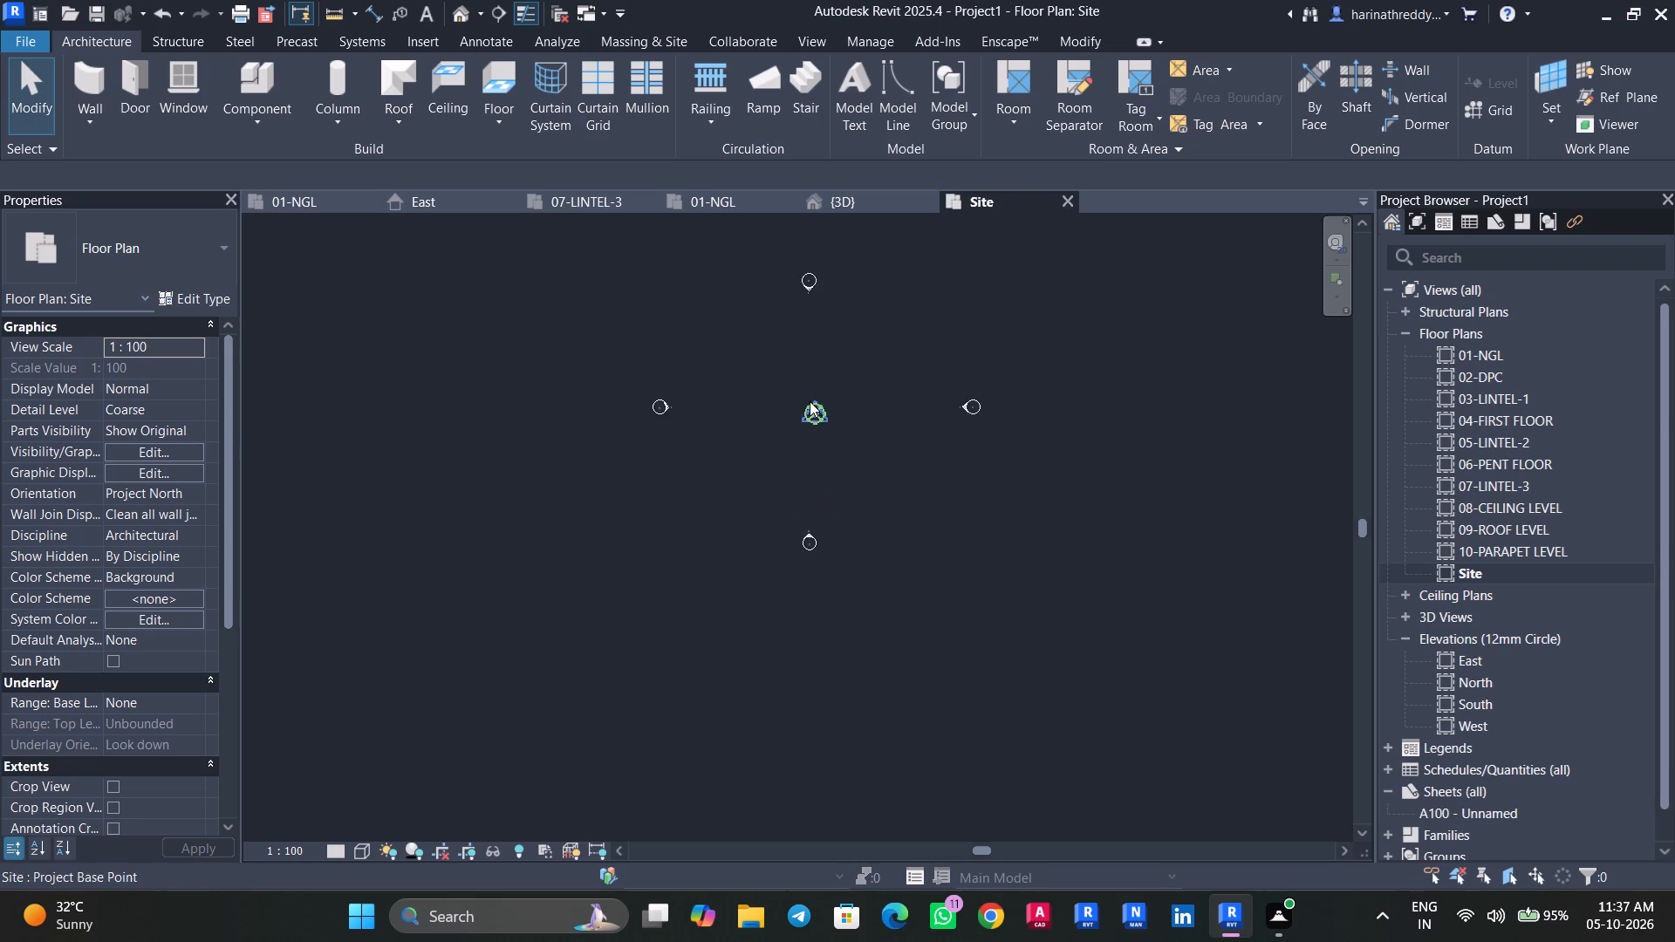
pyautogui.scroll(18, 810, 401)
pyautogui.scroll(-5, 809, 440)
pyautogui.scroll(1, 809, 440)
pyautogui.scroll(-14, 809, 440)
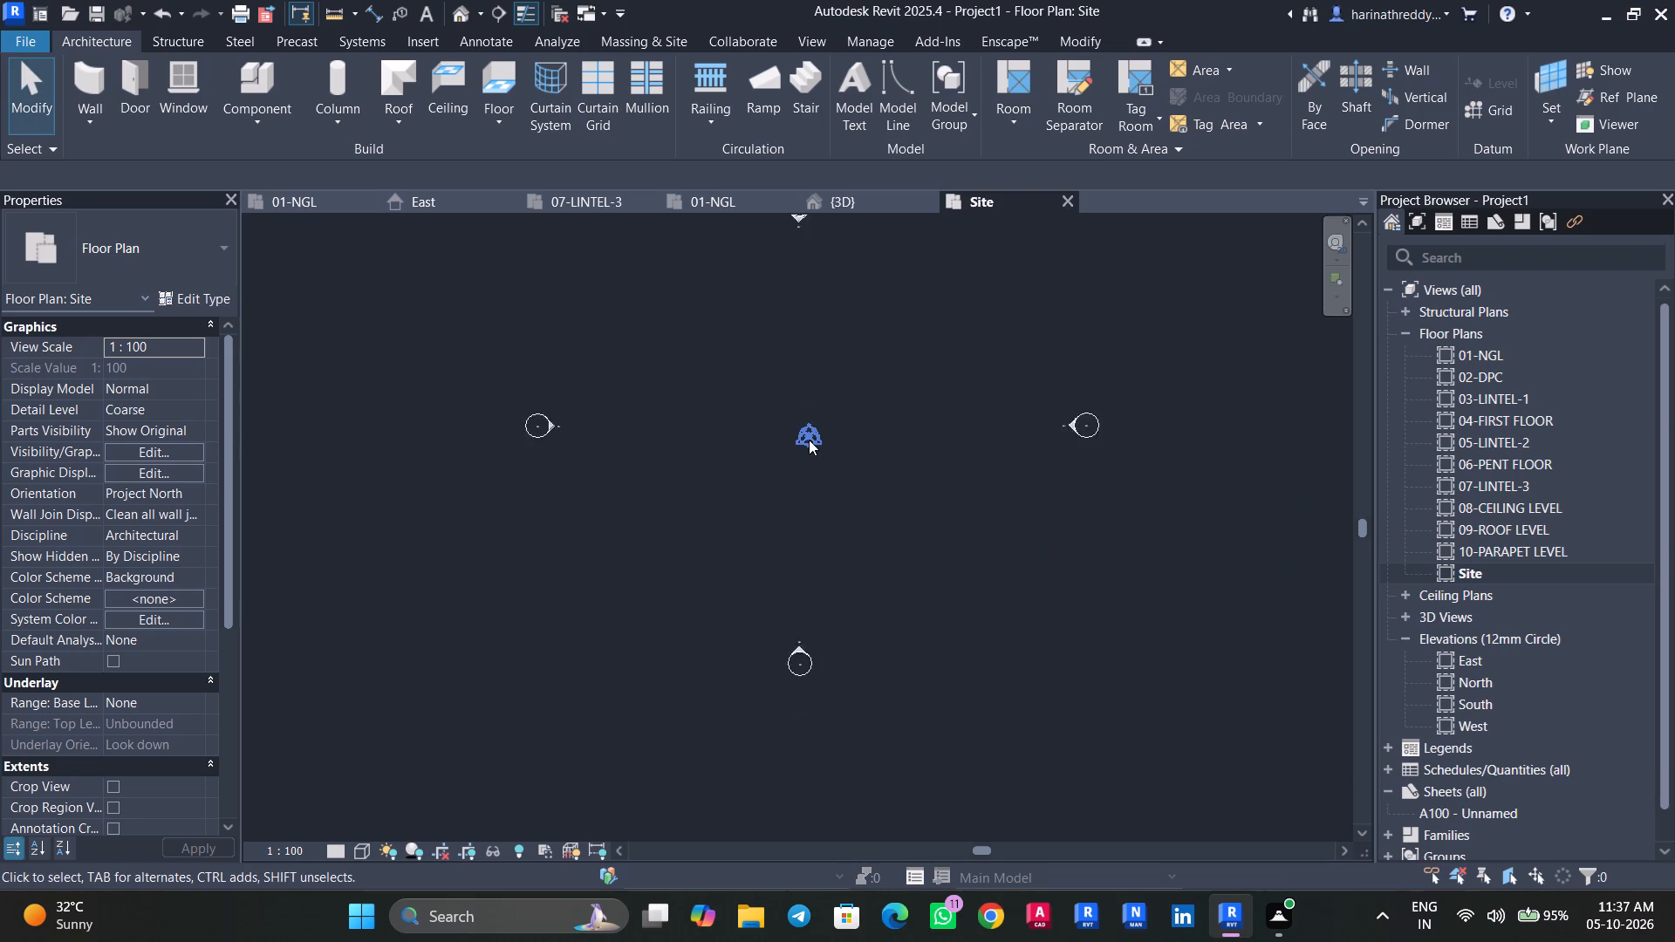
pyautogui.scroll(-9, 809, 440)
pyautogui.scroll(17, 806, 440)
pyautogui.scroll(-1, 819, 448)
pyautogui.scroll(6, 819, 448)
pyautogui.moveTo(875, 449); pyautogui.dragTo(671, 665, button='middle')
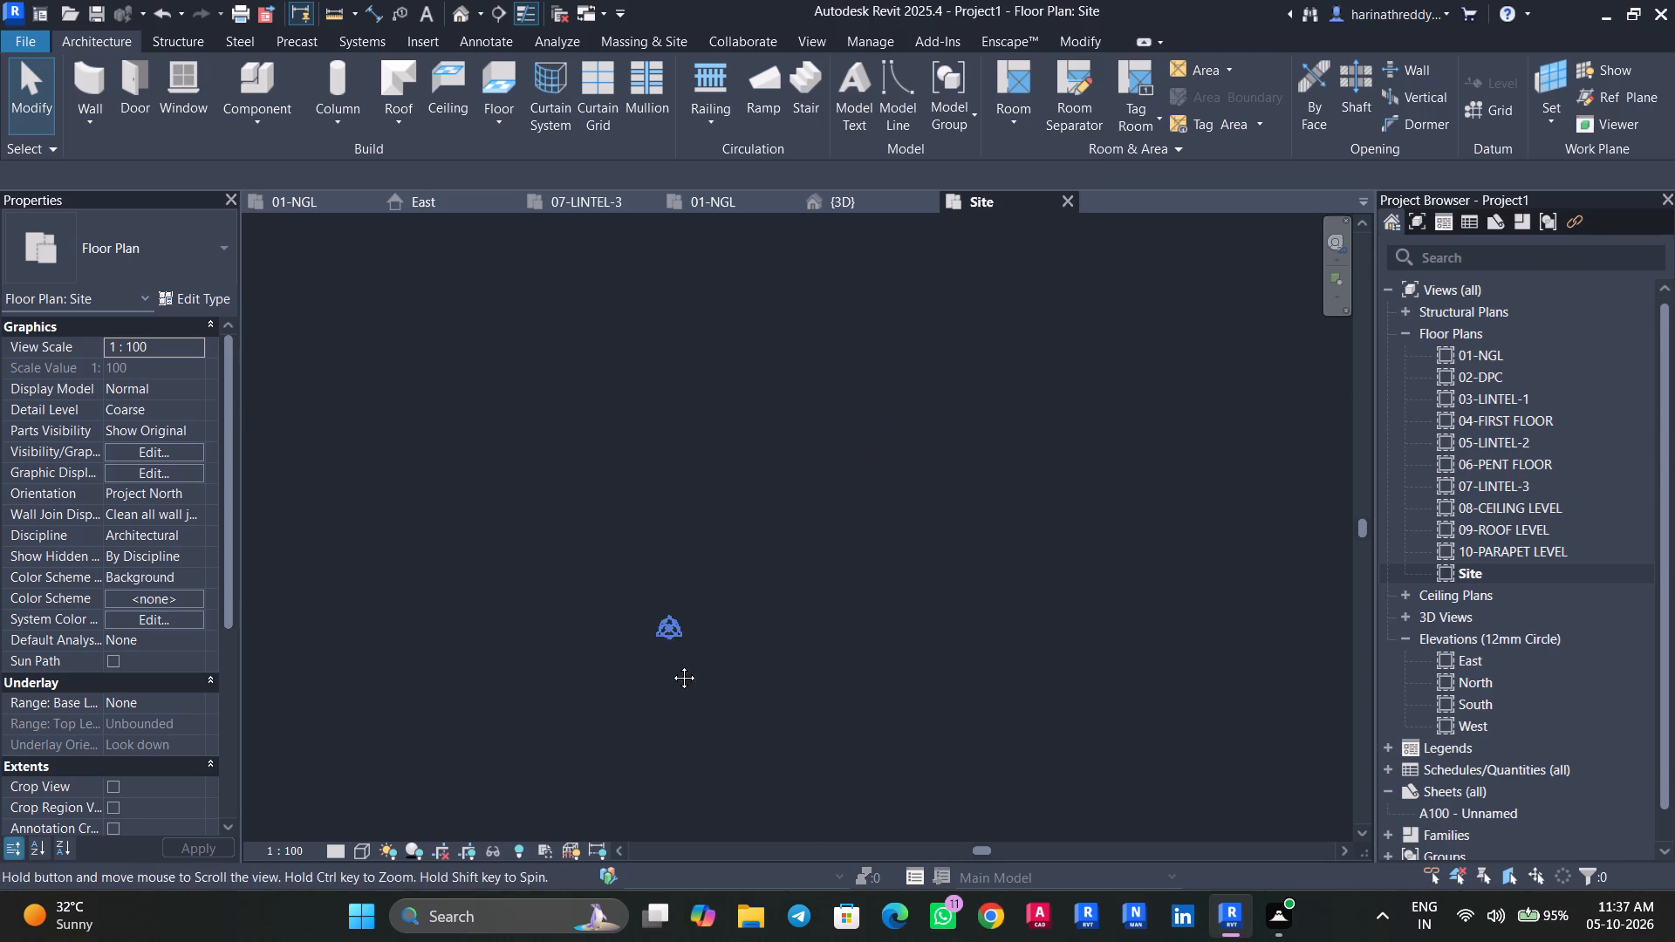
pyautogui.moveTo(671, 665); pyautogui.dragTo(670, 665, button='middle')
pyautogui.scroll(17, 665, 627)
pyautogui.scroll(-15, 679, 644)
pyautogui.scroll(1, 681, 636)
pyautogui.scroll(-20, 681, 636)
pyautogui.scroll(-16, 681, 636)
pyautogui.scroll(1, 684, 637)
pyautogui.scroll(-1, 685, 638)
pyautogui.scroll(1, 687, 638)
pyautogui.scroll(-6, 687, 638)
pyautogui.scroll(6, 687, 659)
pyautogui.scroll(-1, 687, 659)
pyautogui.scroll(17, 687, 659)
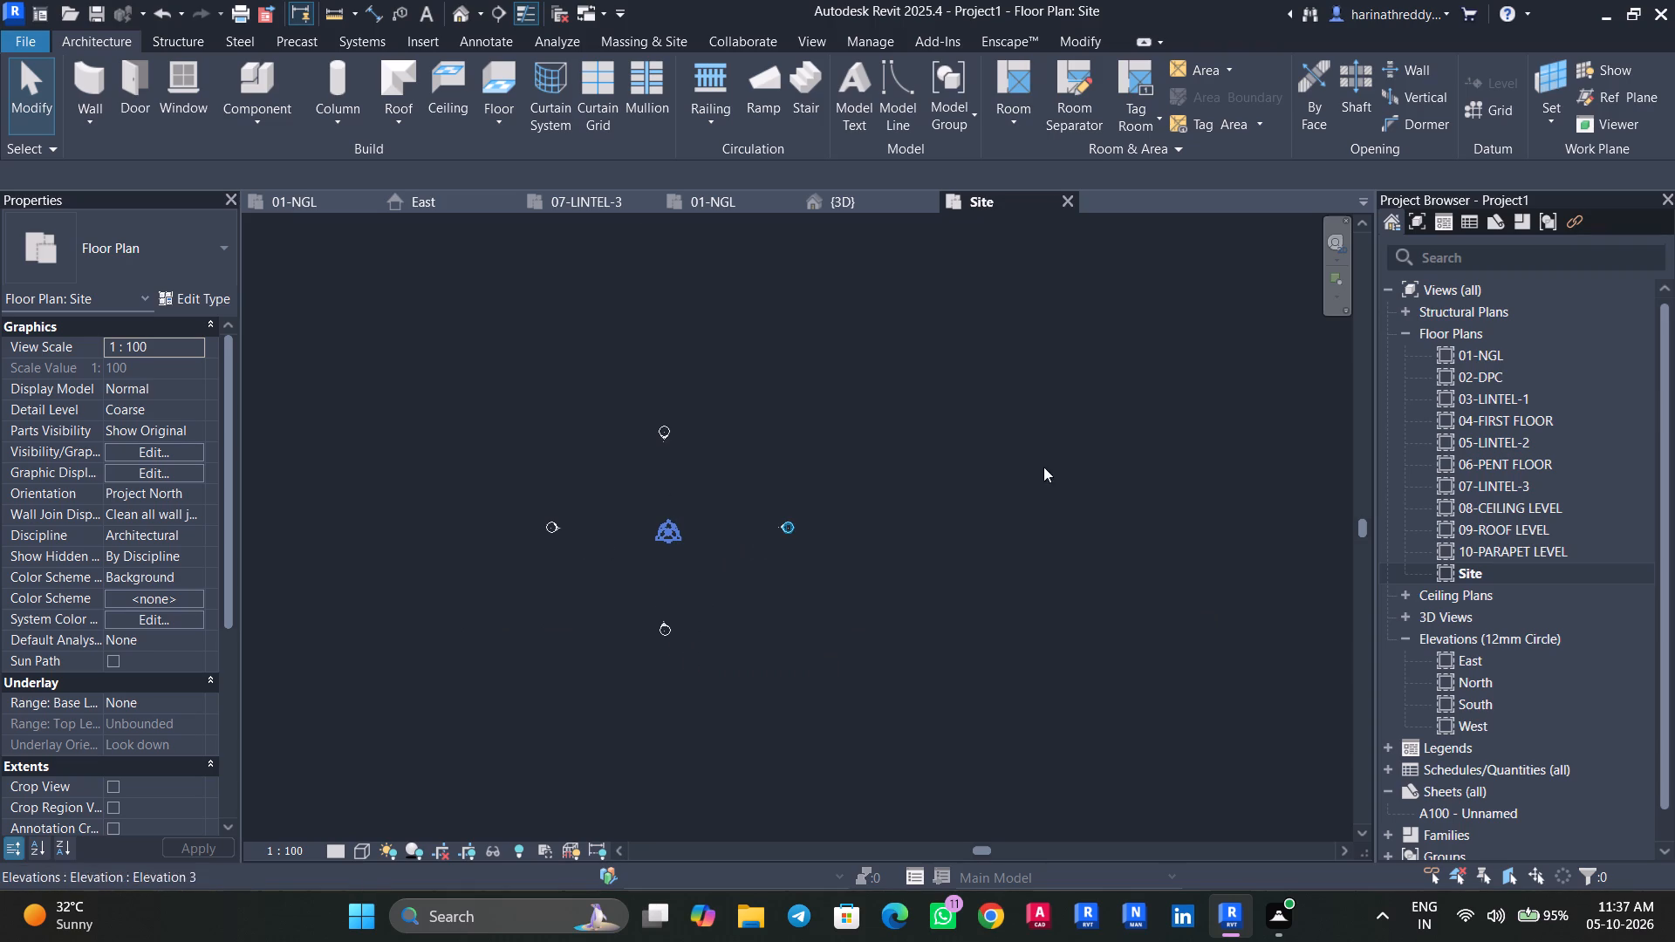
# Inspect the boundary lines on 01-NGL and check the 02-DPC plan for the same boundary.
pyautogui.doubleClick(1509, 356)
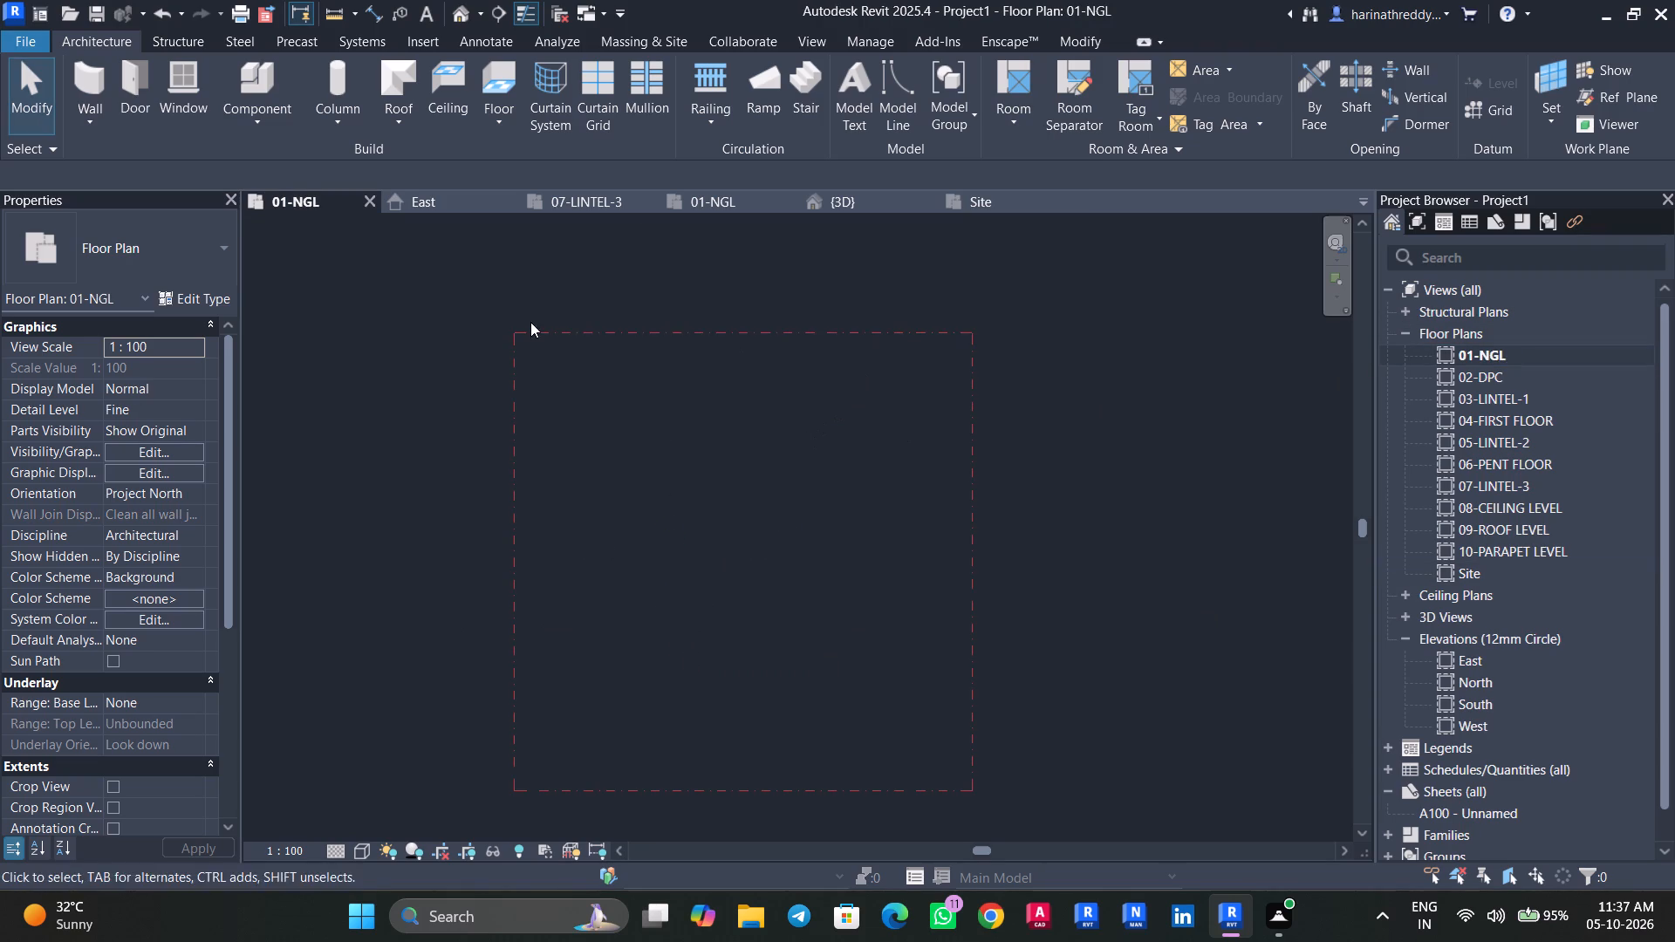
pyautogui.moveTo(386, 283); pyautogui.dragTo(1115, 828)
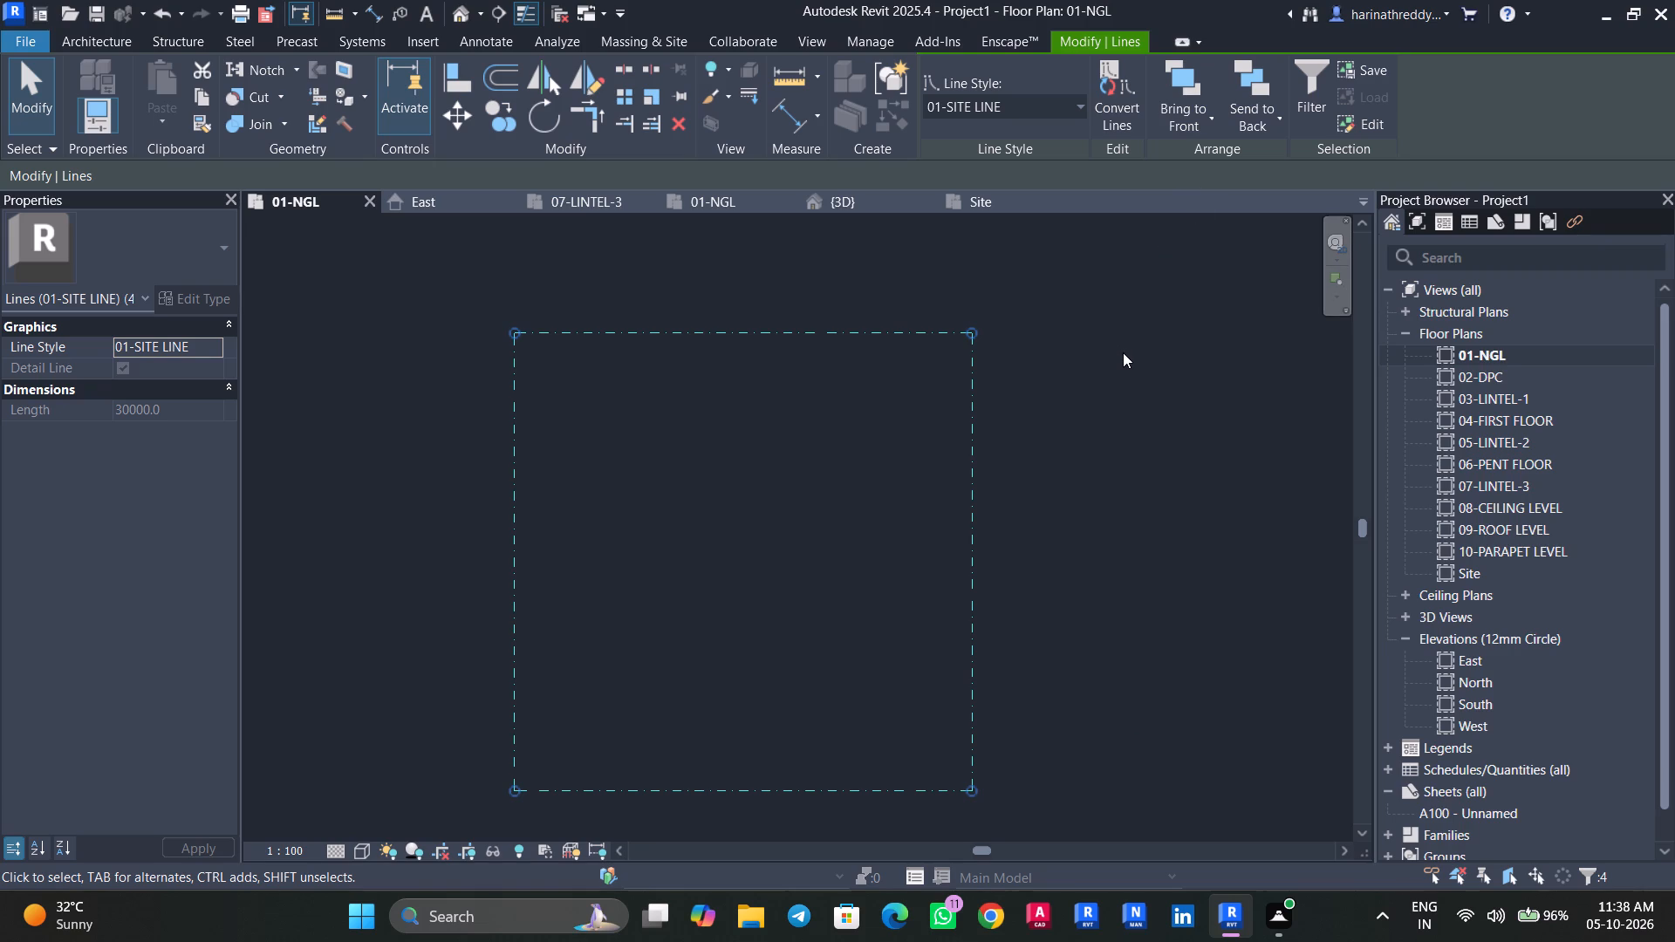
pyautogui.press('Escape')
pyautogui.press('Escape')
pyautogui.doubleClick(1490, 381)
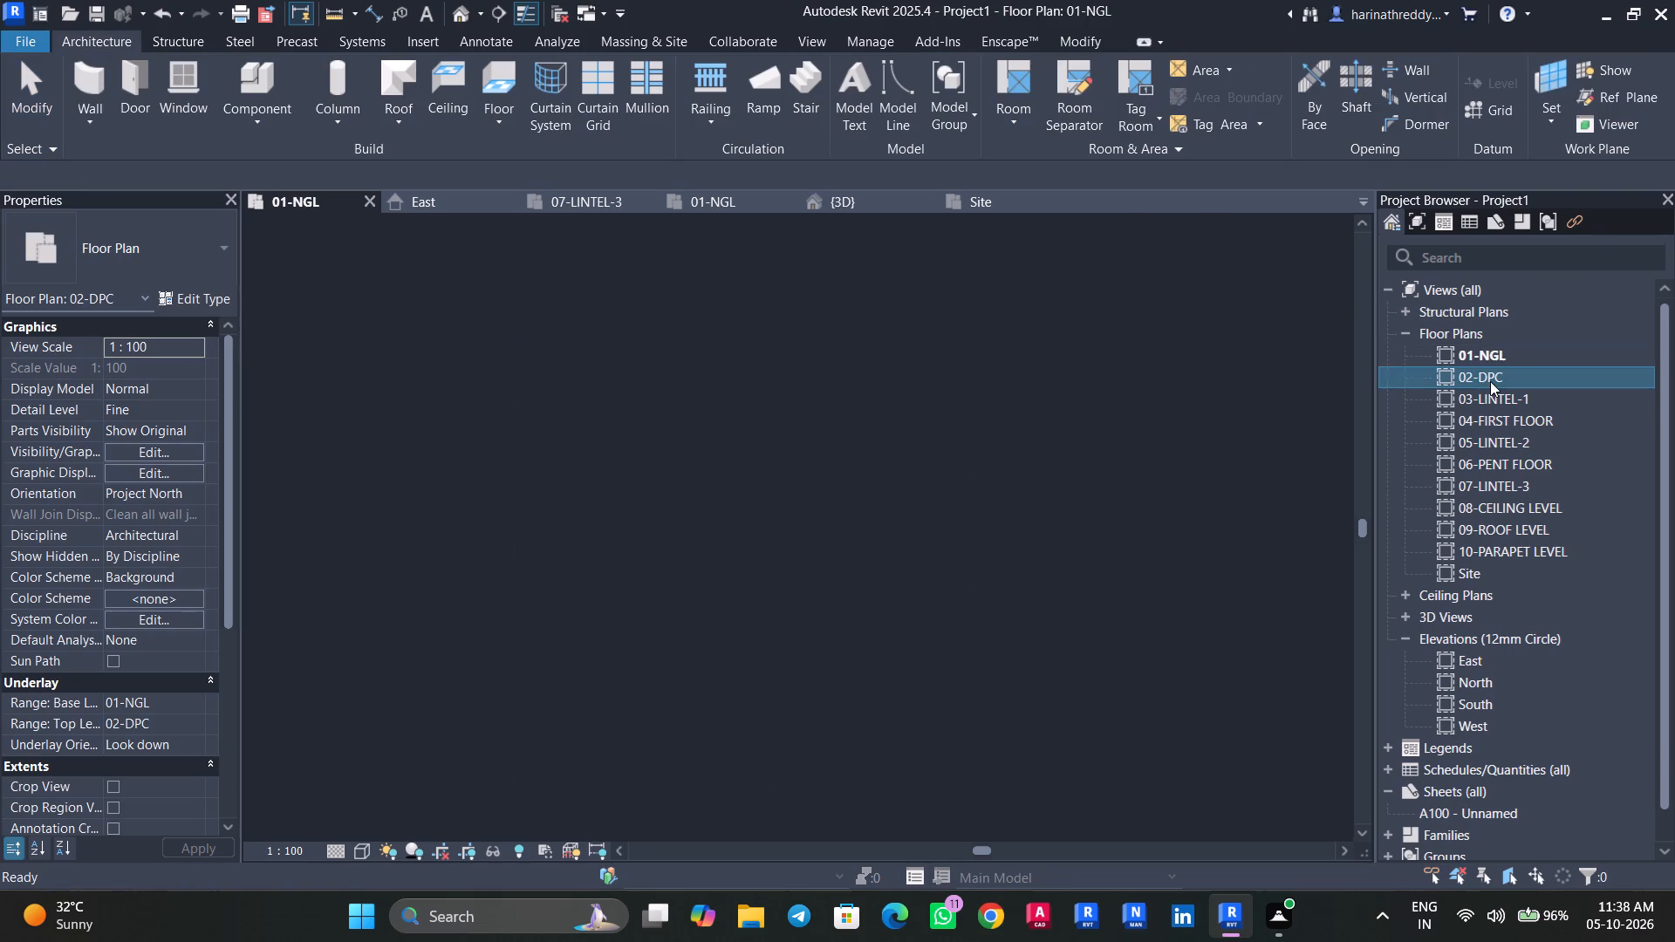
pyautogui.moveTo(939, 440); pyautogui.dragTo(908, 679, button='middle')
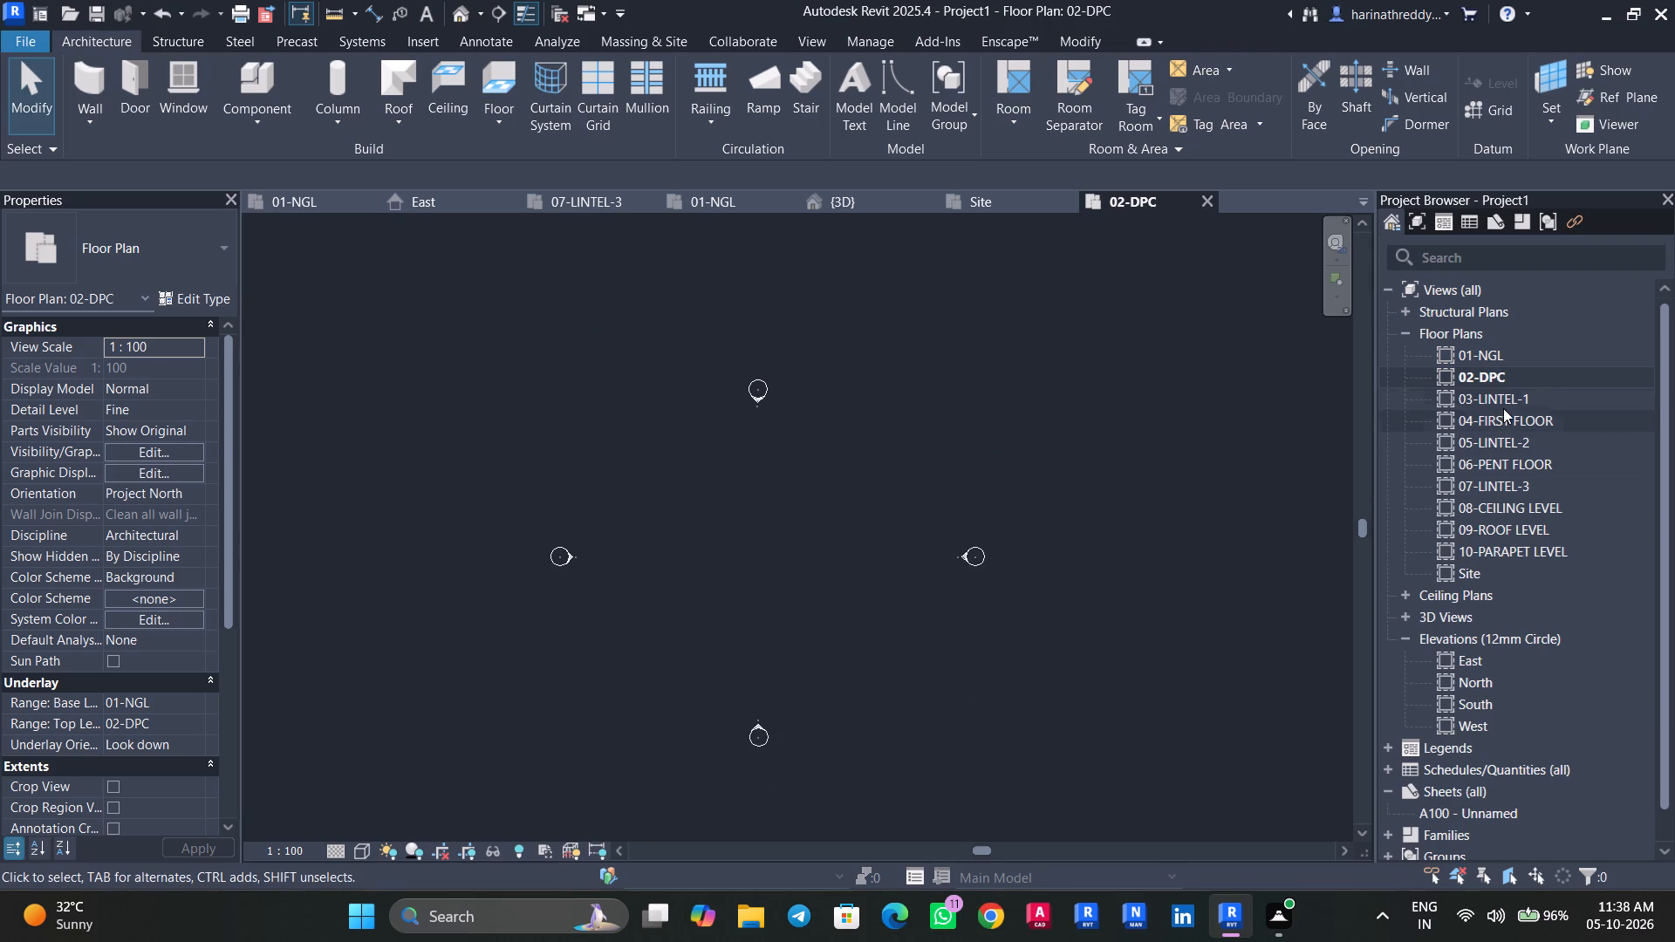
pyautogui.doubleClick(1503, 408)
pyautogui.doubleClick(1490, 360)
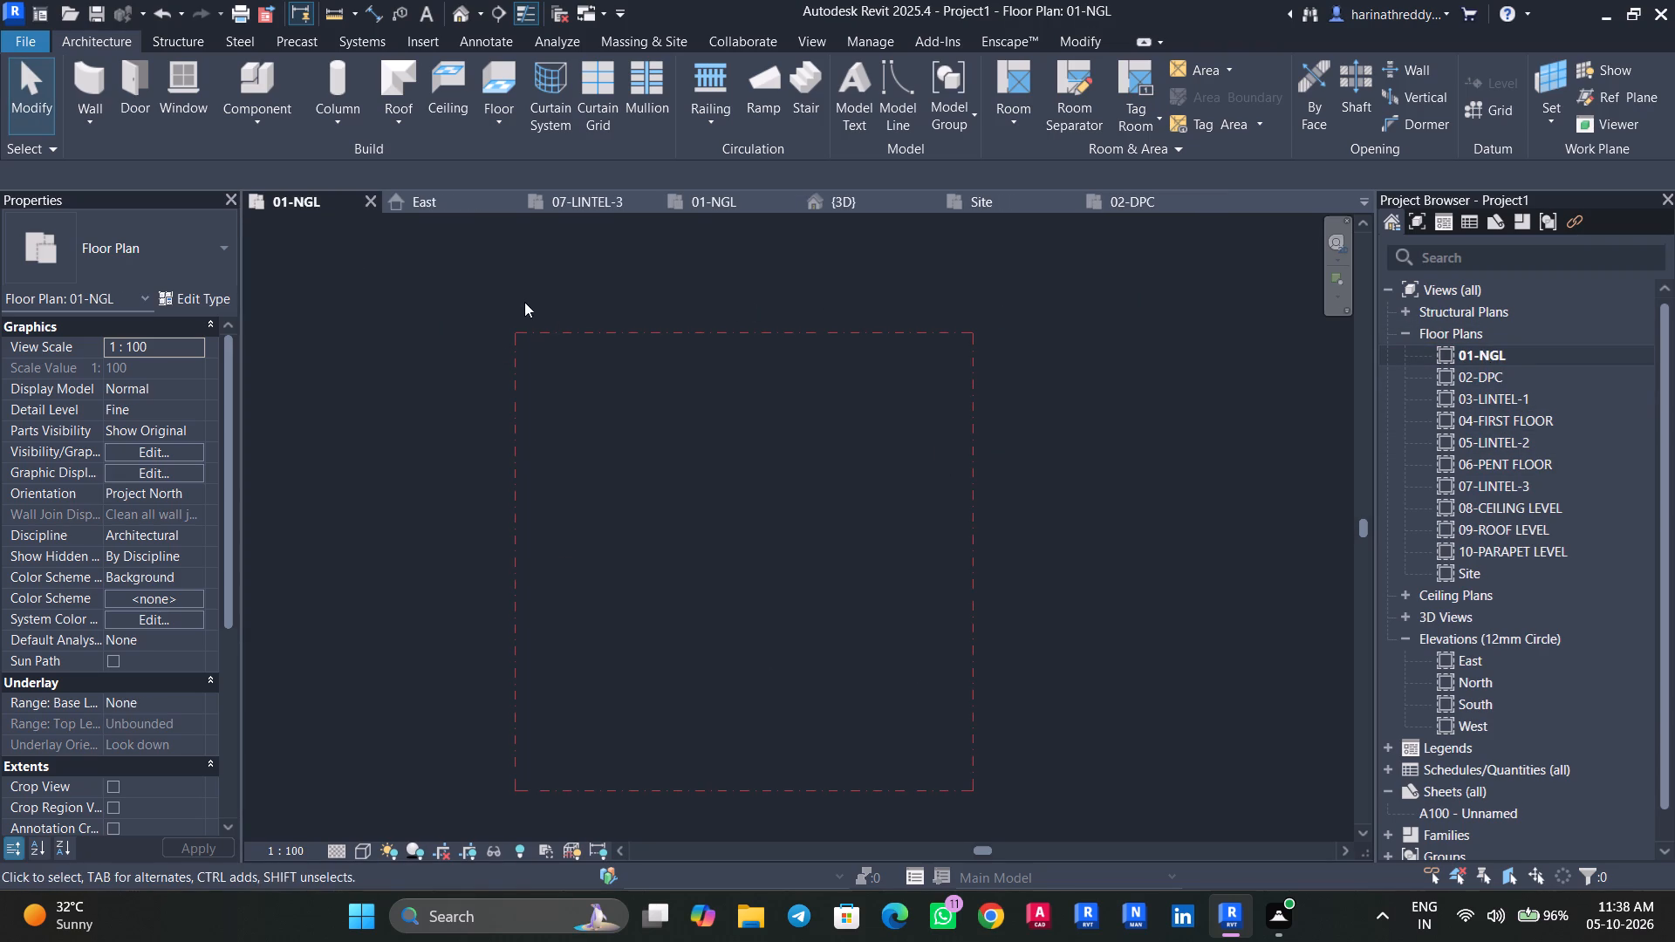
pyautogui.moveTo(466, 289); pyautogui.dragTo(798, 628)
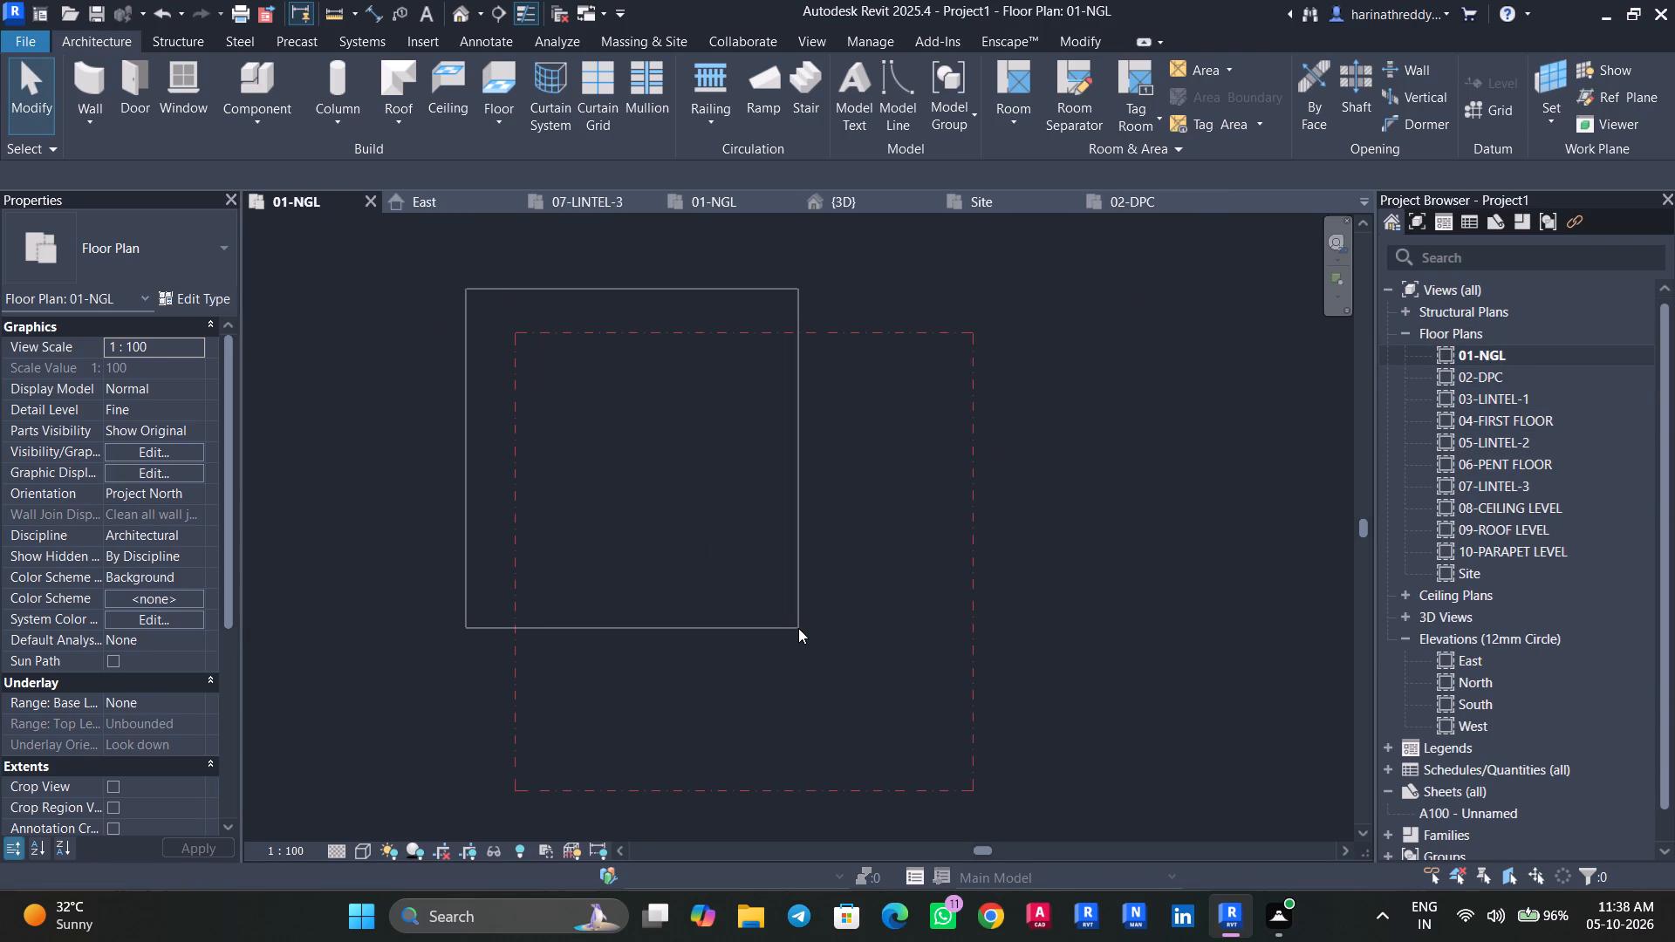
pyautogui.moveTo(798, 628); pyautogui.dragTo(486, 290)
pyautogui.press('Escape')
pyautogui.moveTo(662, 474); pyautogui.dragTo(661, 417, button='middle')
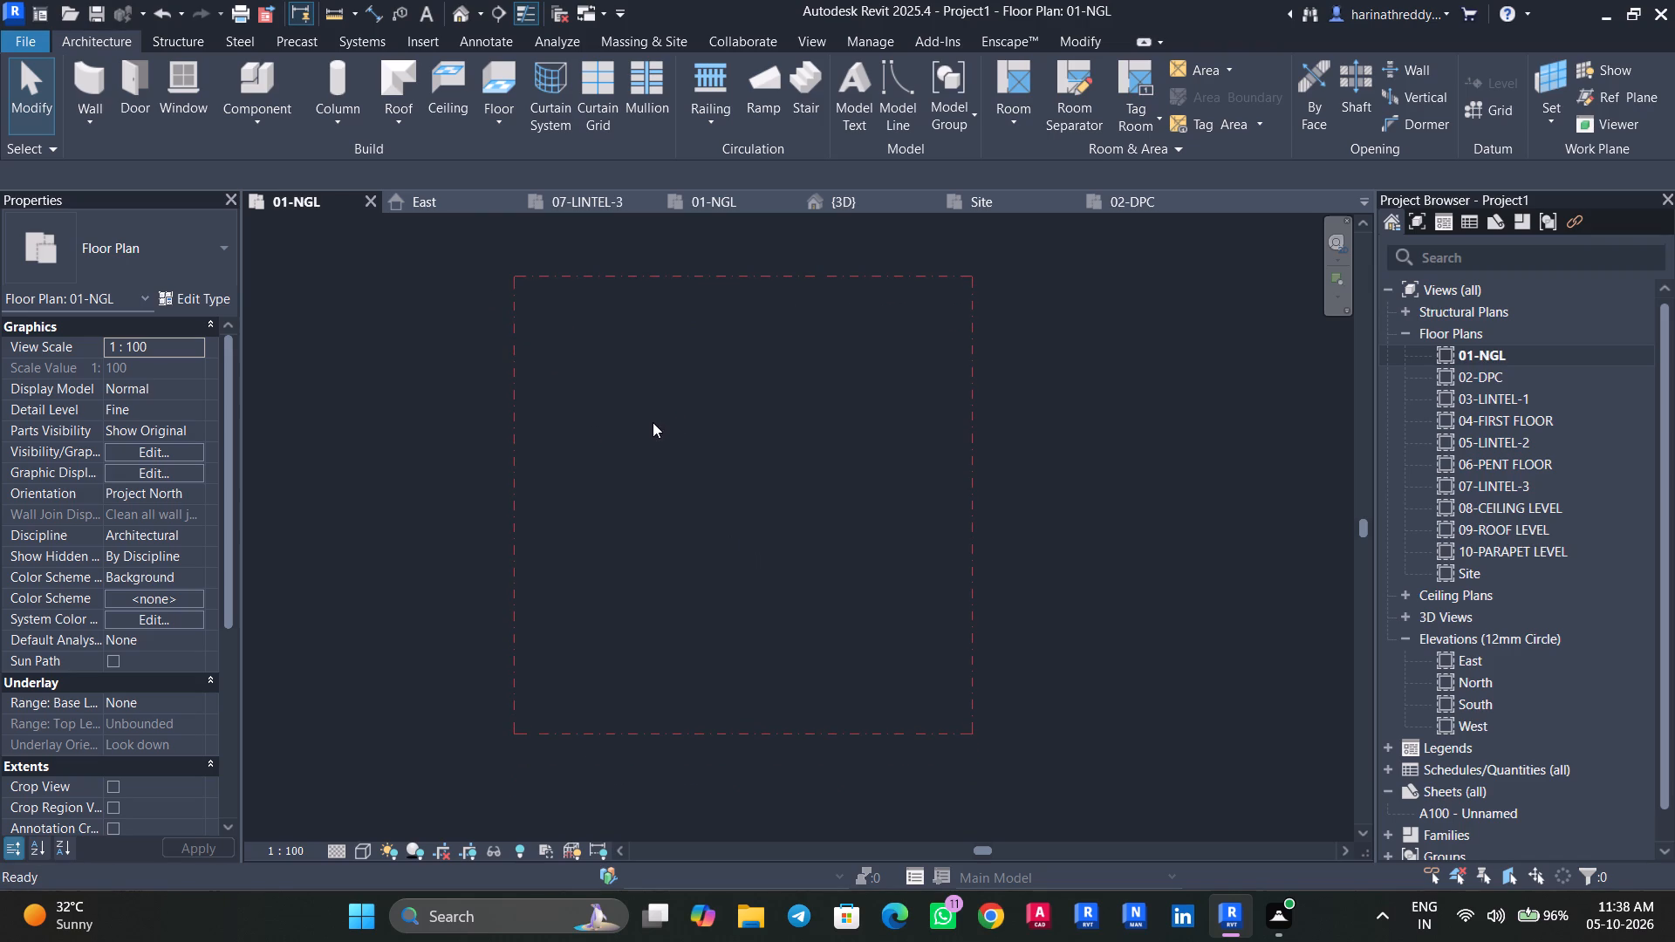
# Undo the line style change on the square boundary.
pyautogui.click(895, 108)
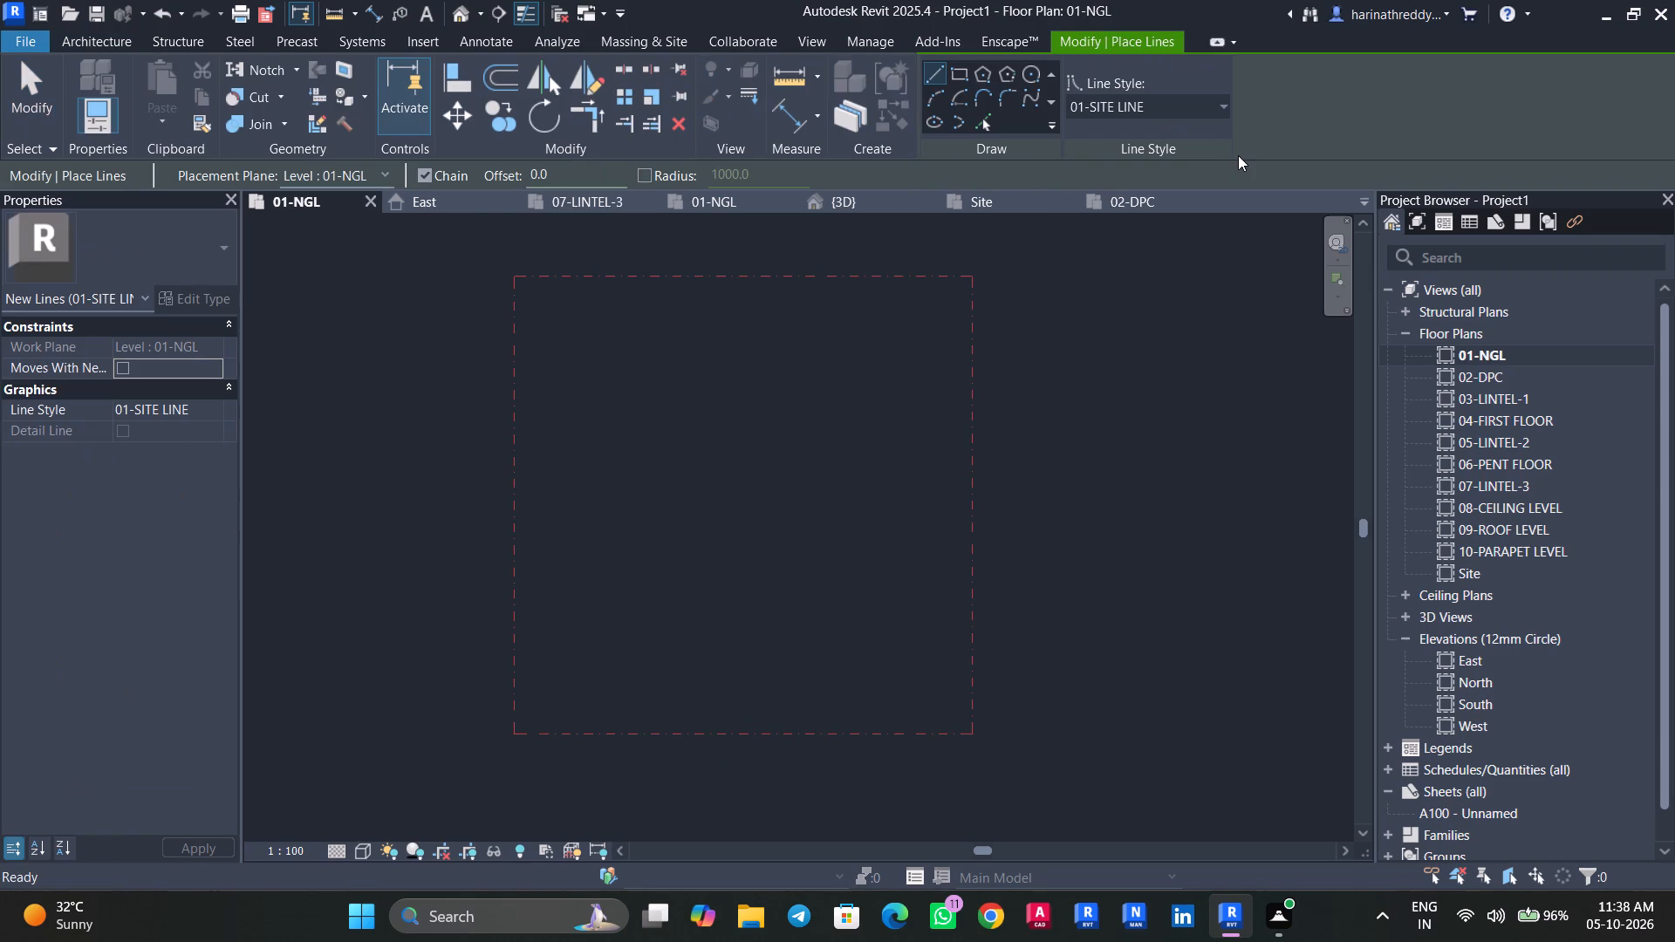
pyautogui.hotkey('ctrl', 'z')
# Draw a rectangle of model lines in the 01-SITE LINE style over the existing square boundary on 01-NGL, corner to corner.
pyautogui.scroll(-1, 712, 406)
pyautogui.moveTo(710, 420); pyautogui.dragTo(695, 504, button='middle')
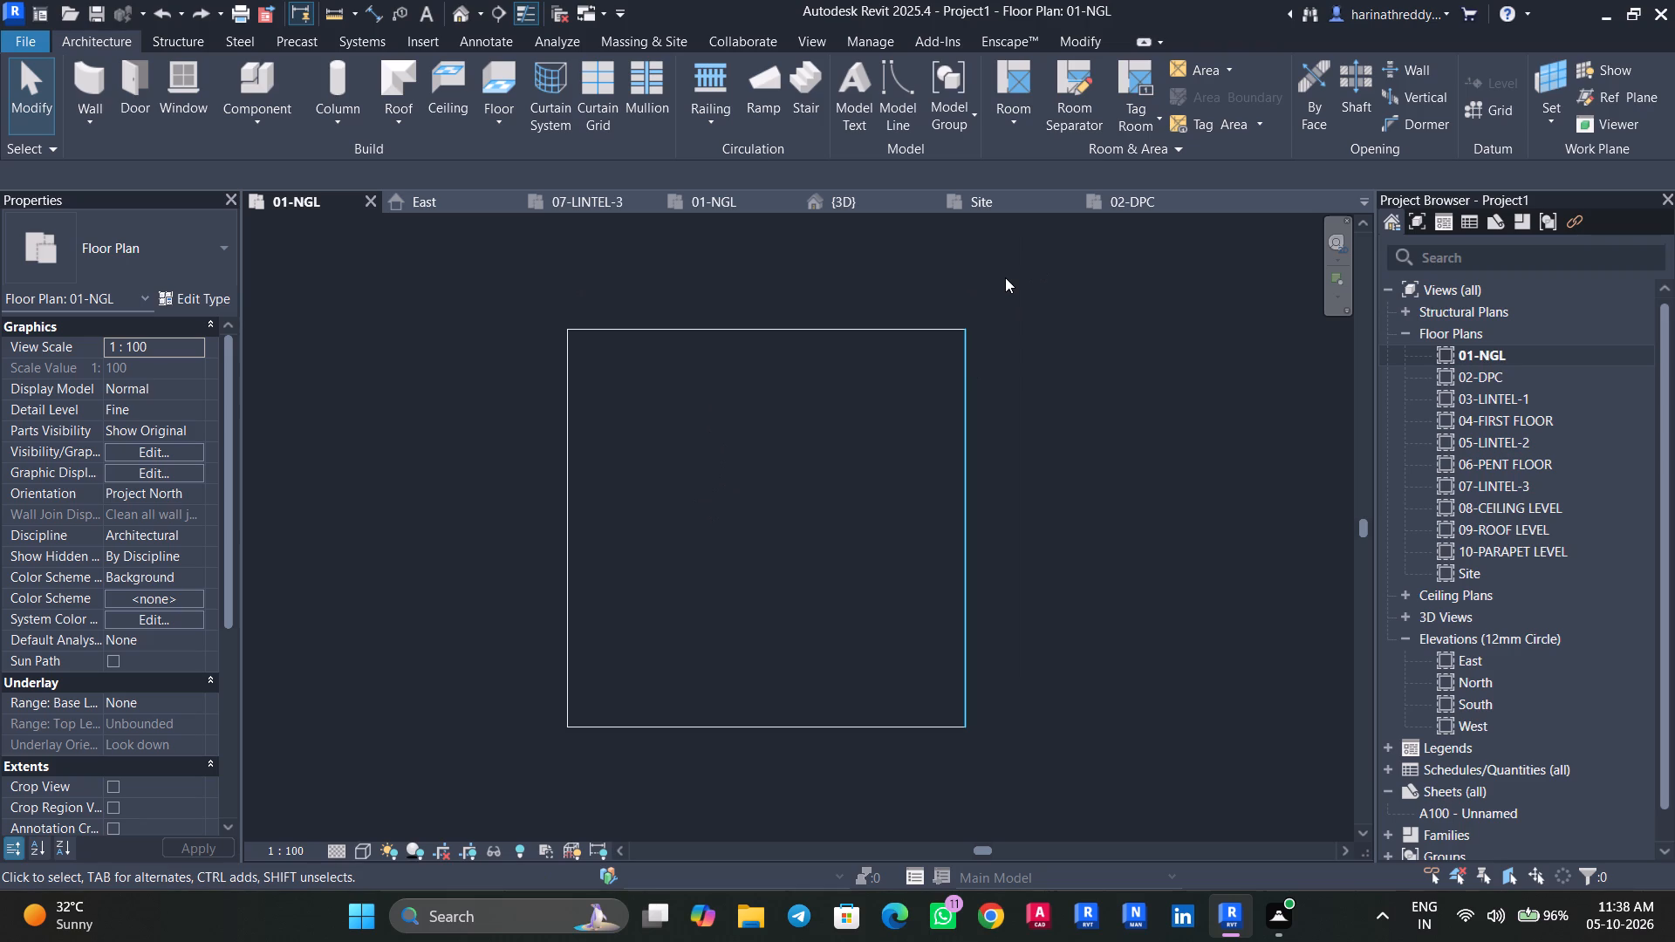
pyautogui.click(894, 126)
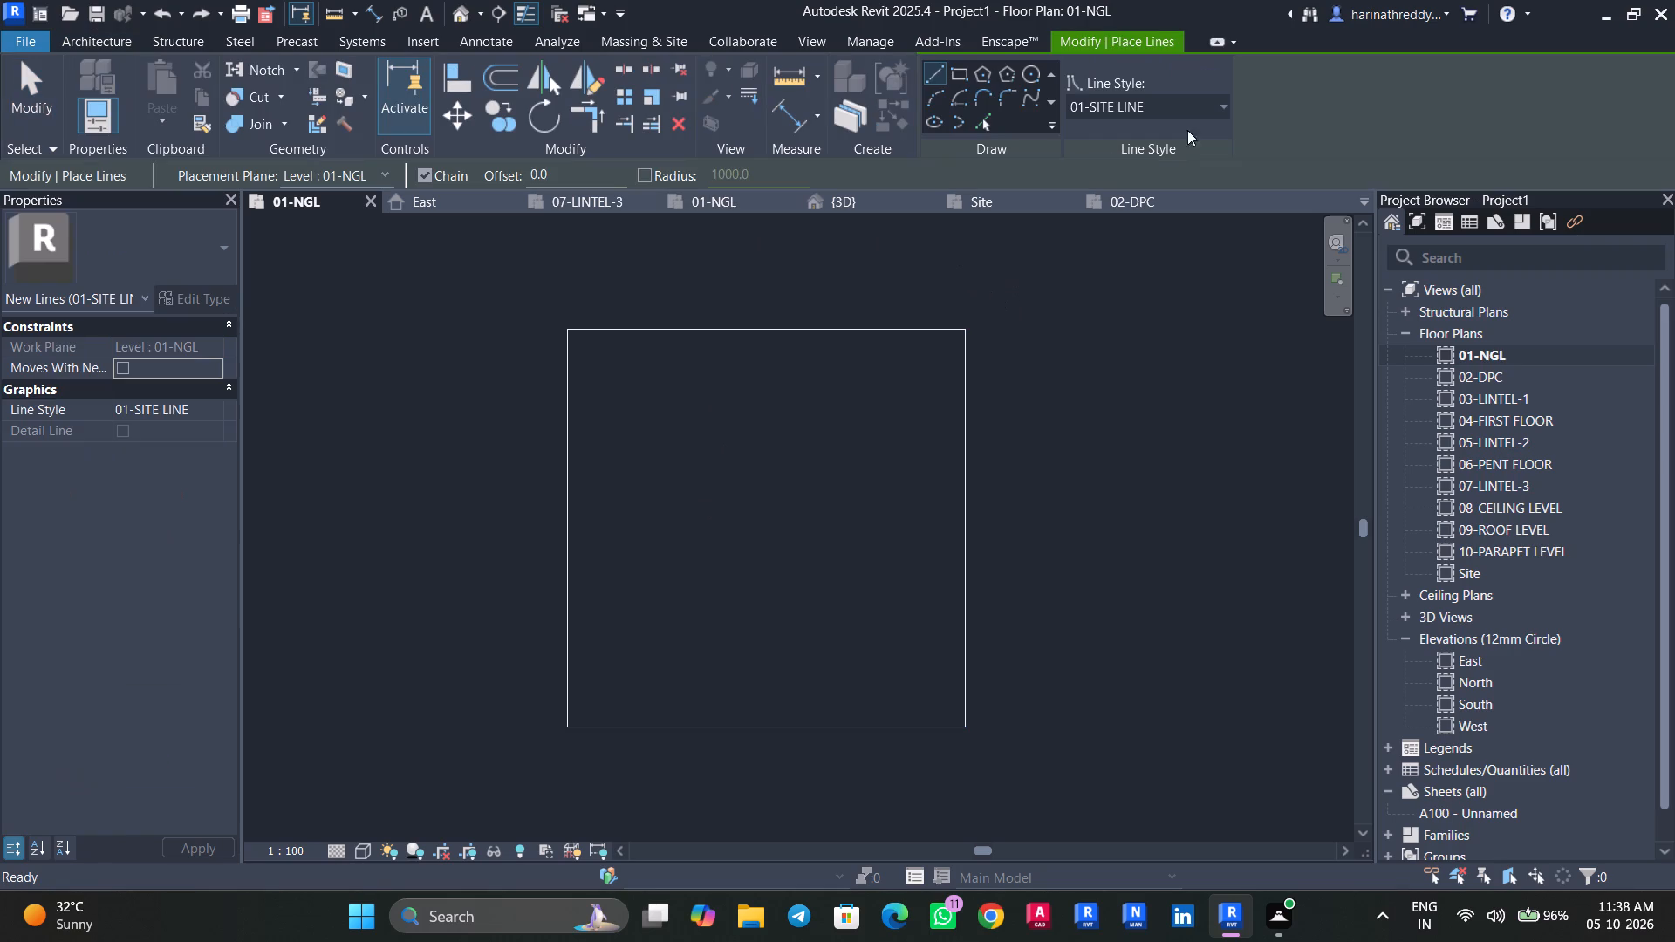
pyautogui.click(962, 75)
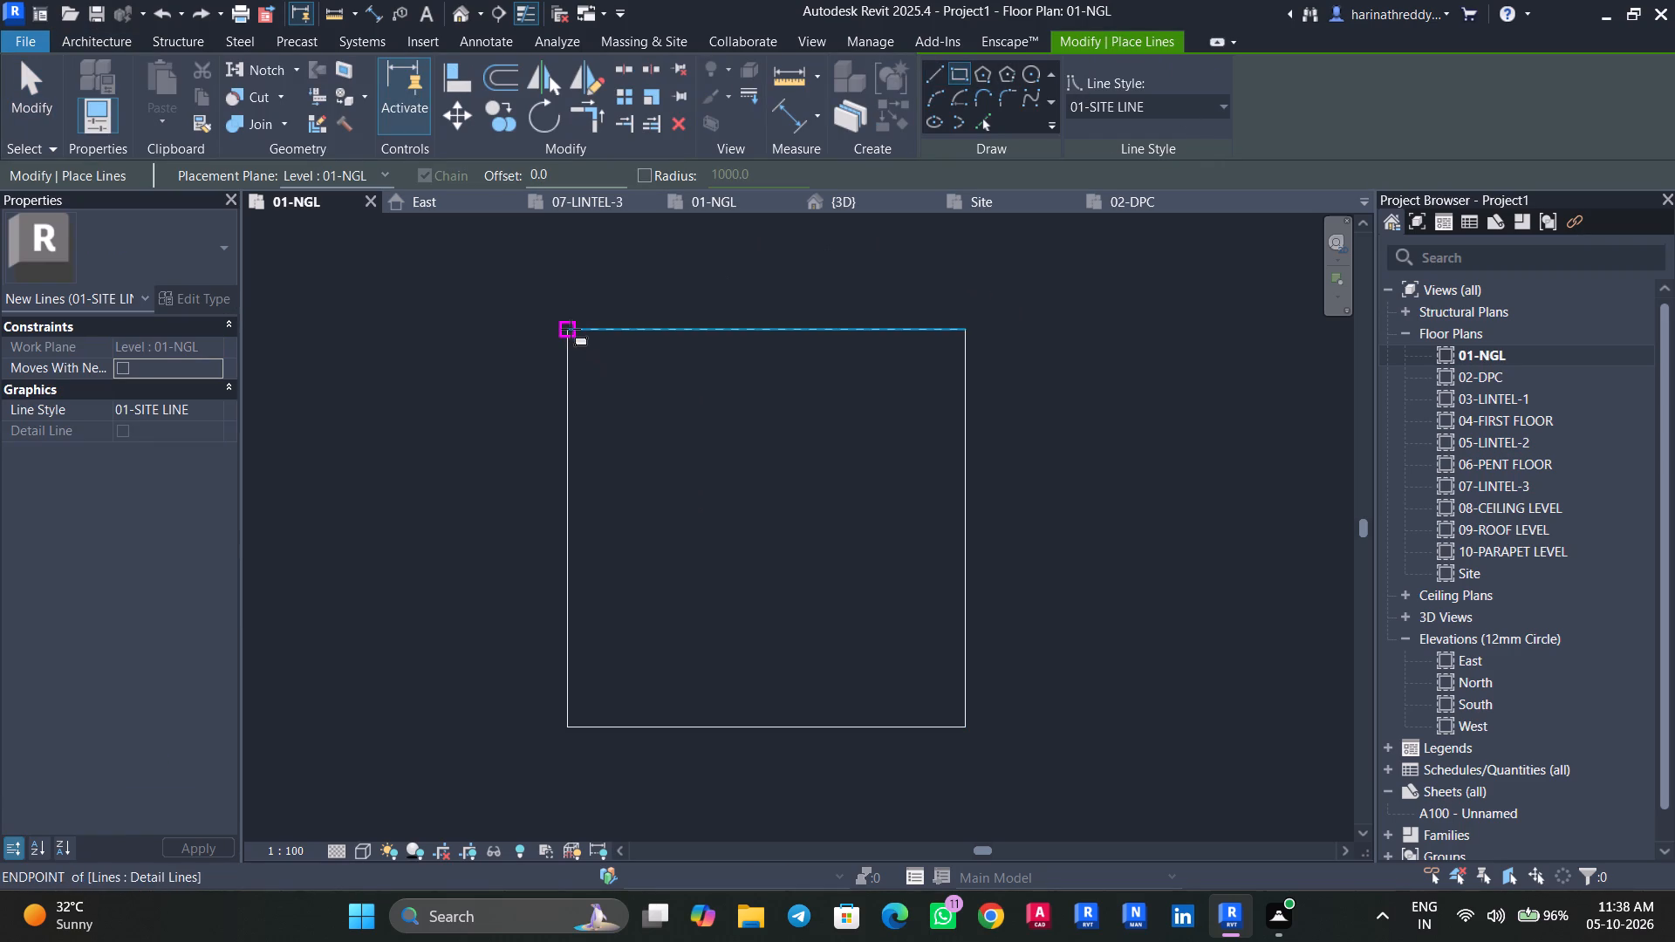
pyautogui.click(571, 329)
pyautogui.click(964, 727)
pyautogui.press('Escape')
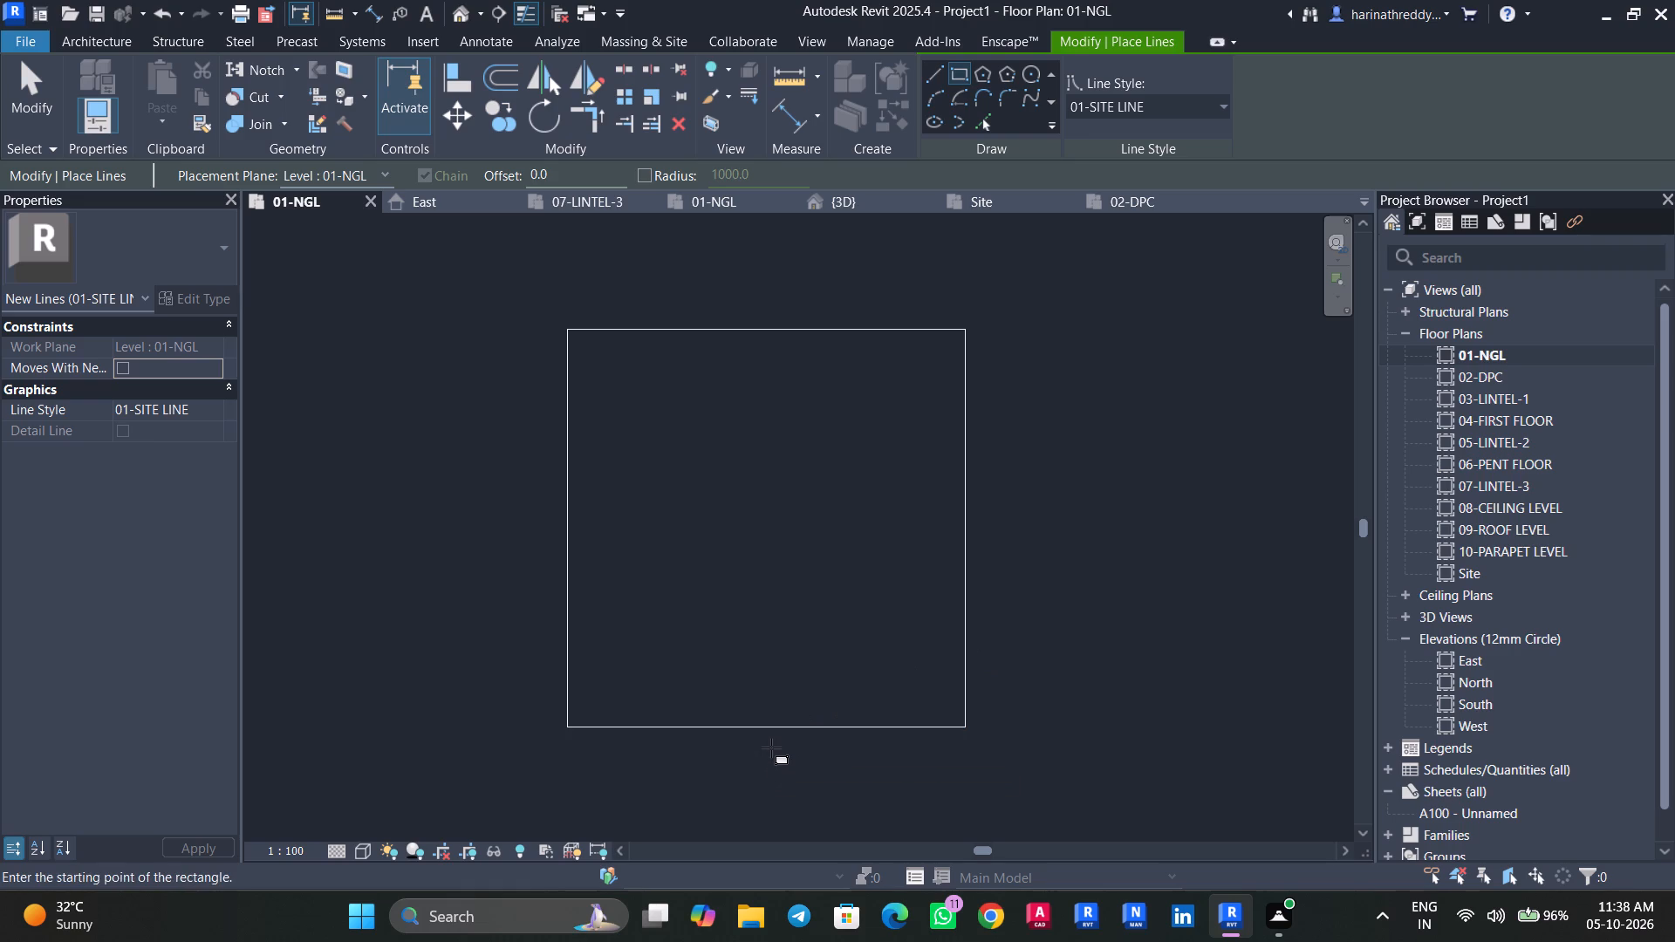
pyautogui.press('Escape')
pyautogui.press('Escape')
# Delete the old square of detail lines lying under the new site boundary on 01-NGL.
pyautogui.press('Tab')
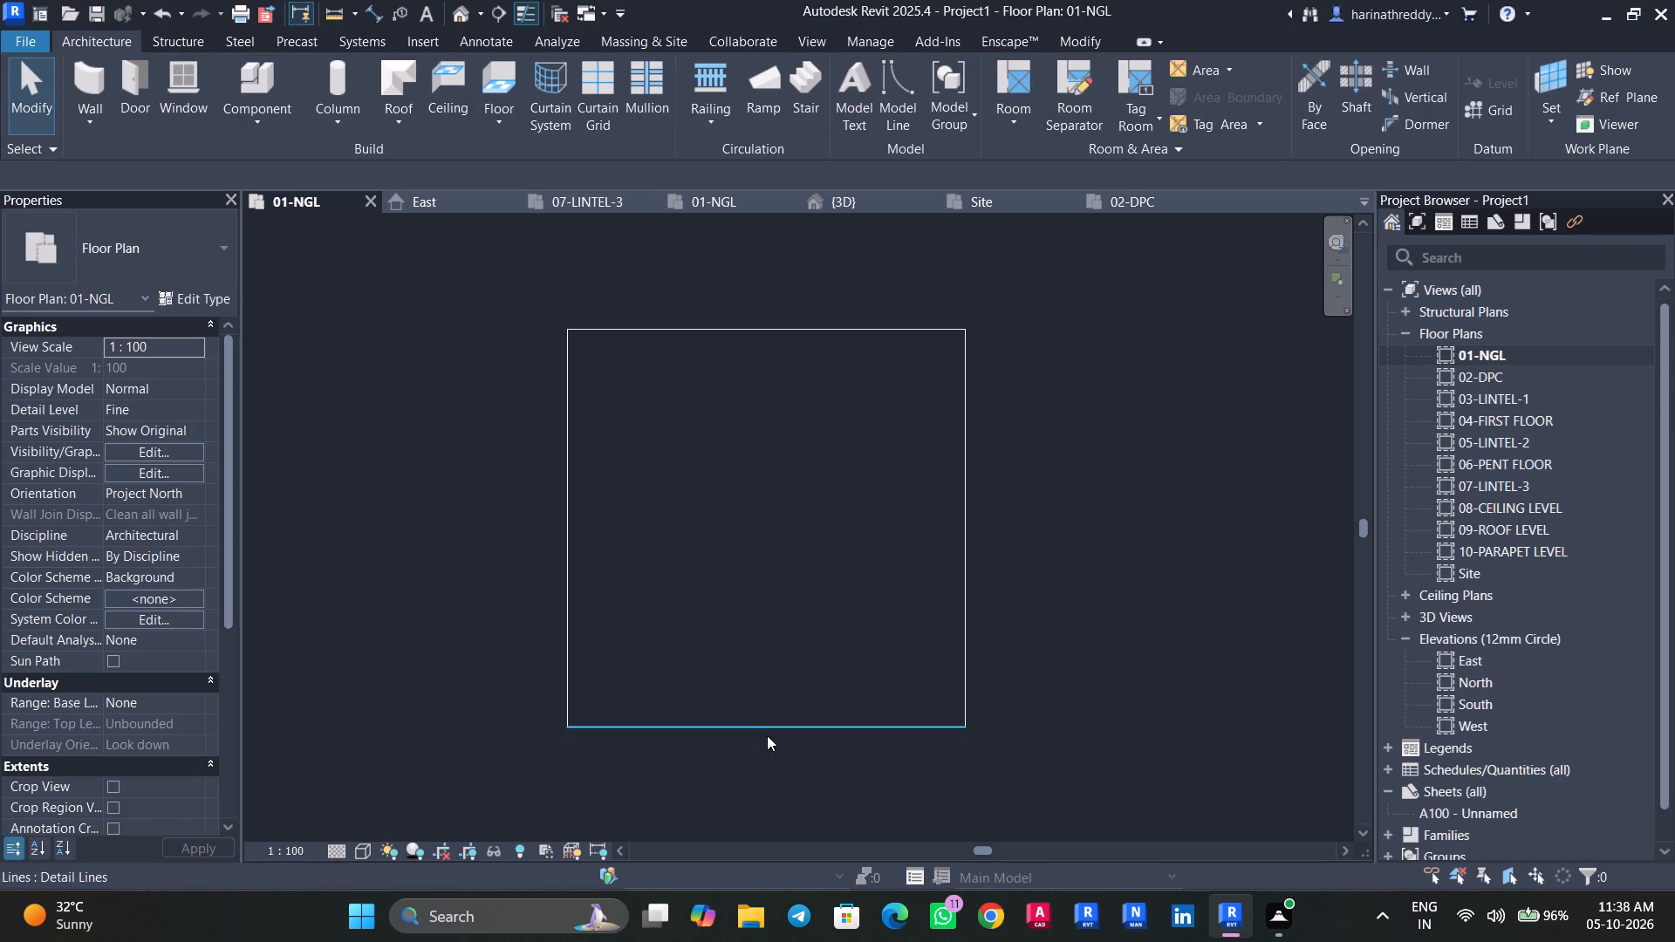
pyautogui.press('Tab')
pyautogui.click(767, 735)
pyautogui.press('Delete')
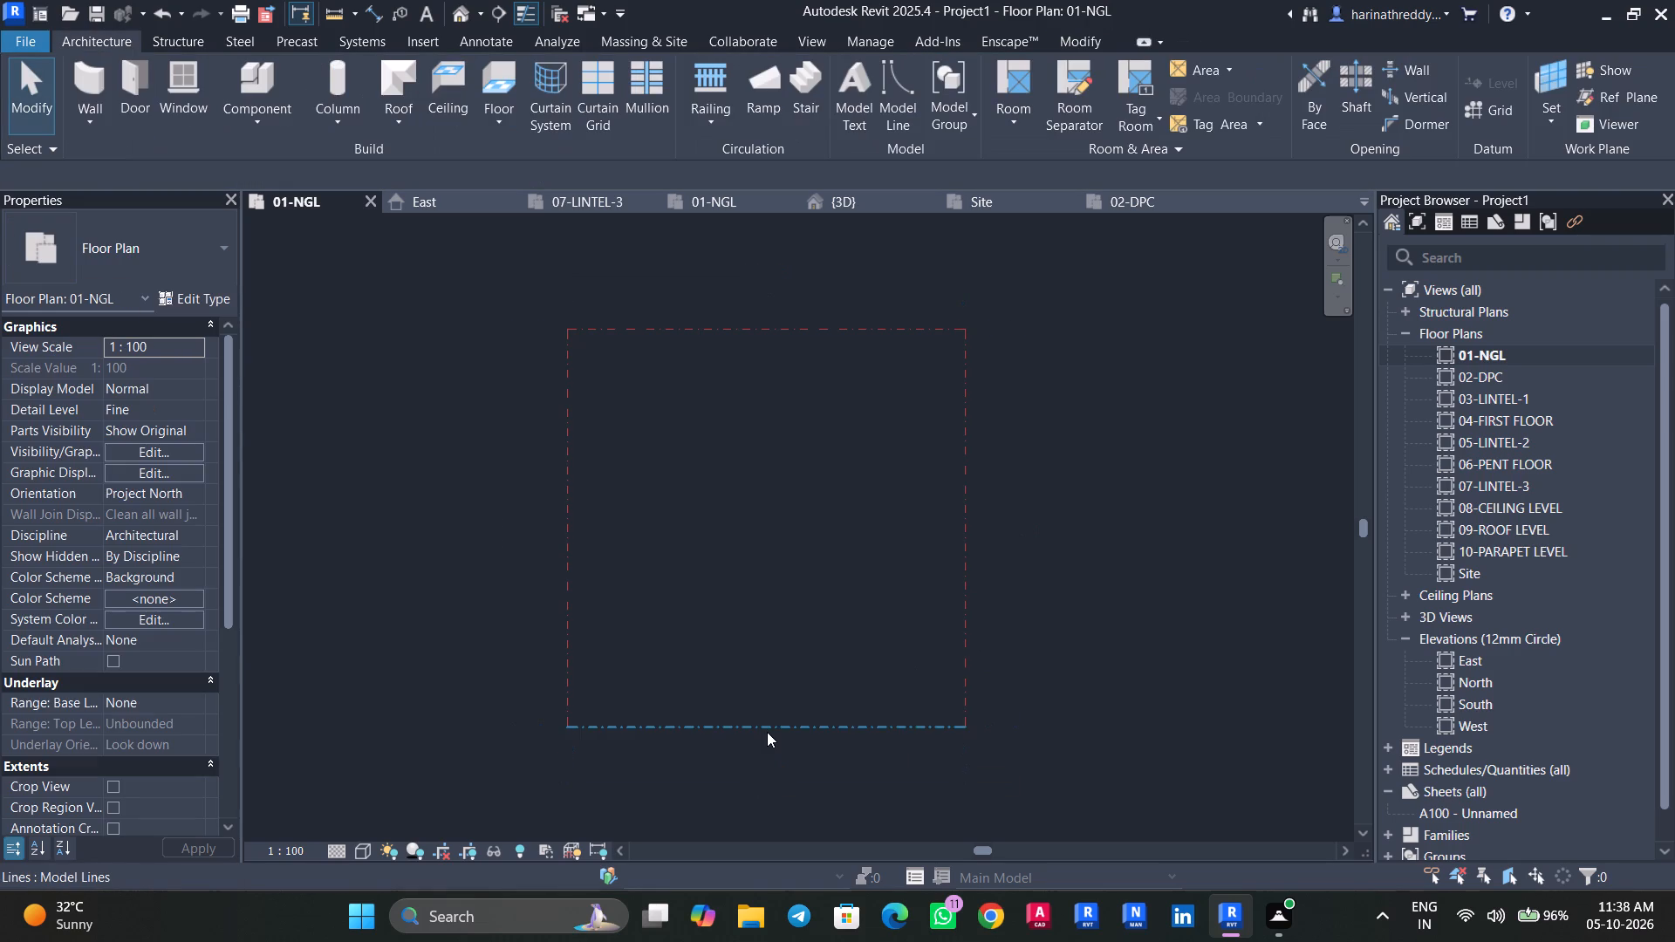
# Examine the Site, 01-NGL and 02-DPC plans to check whether the redrawn site boundary appears in them.
pyautogui.tripleClick(1482, 577)
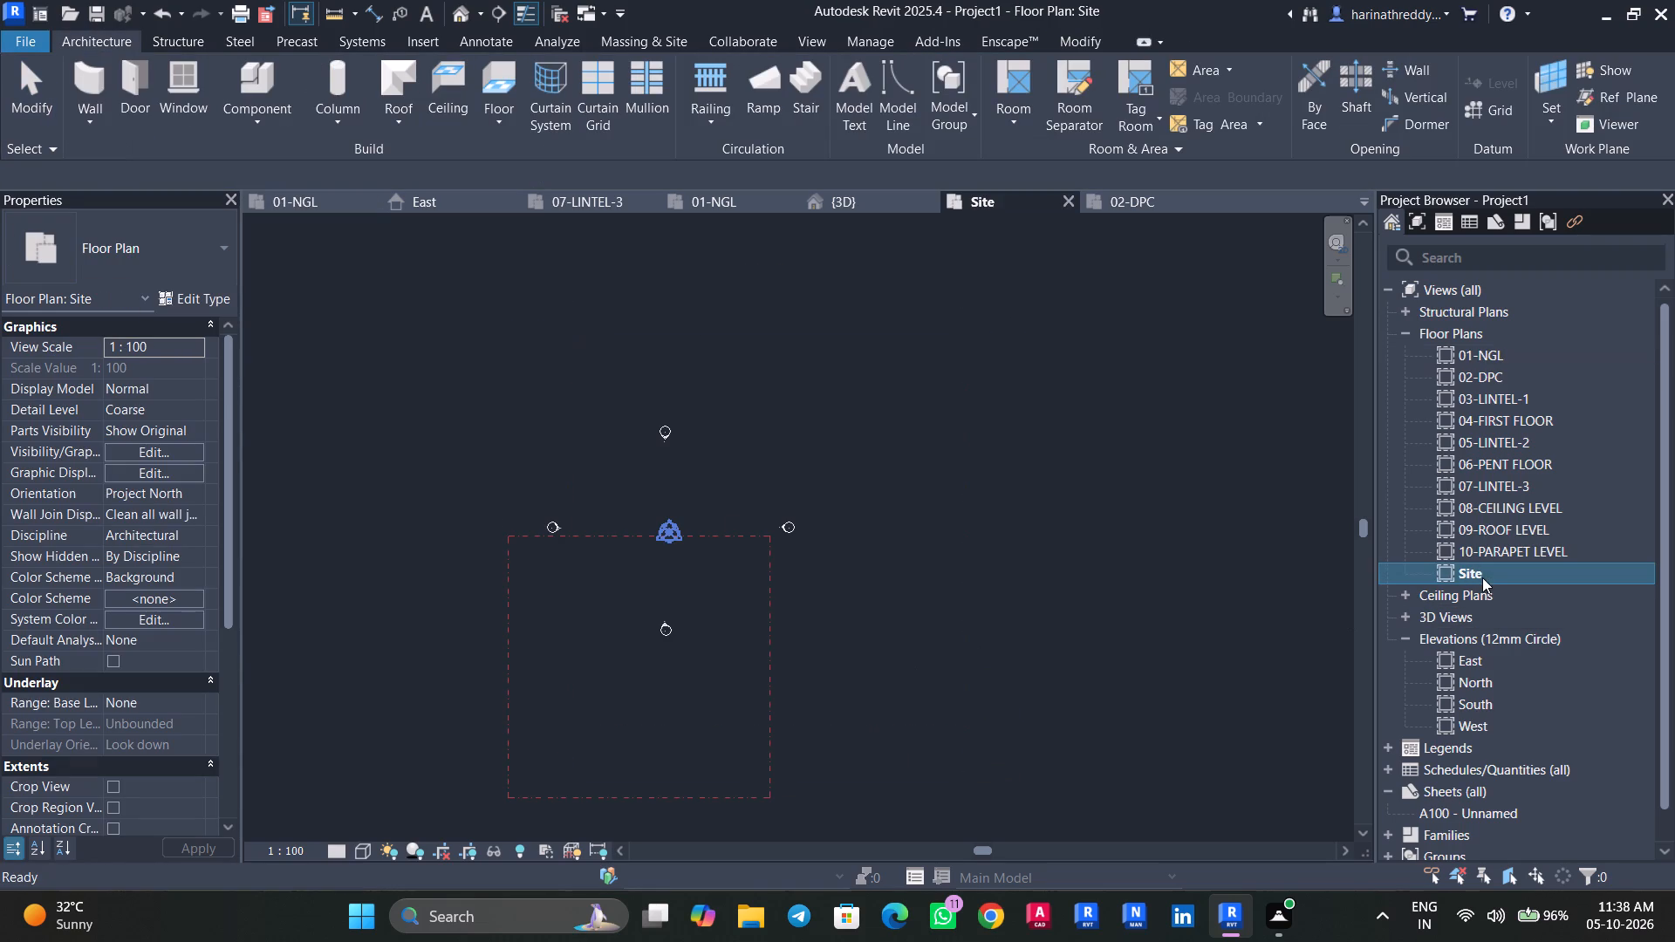
pyautogui.moveTo(853, 611); pyautogui.dragTo(926, 516, button='middle')
pyautogui.scroll(1, 663, 614)
pyautogui.scroll(-3, 663, 614)
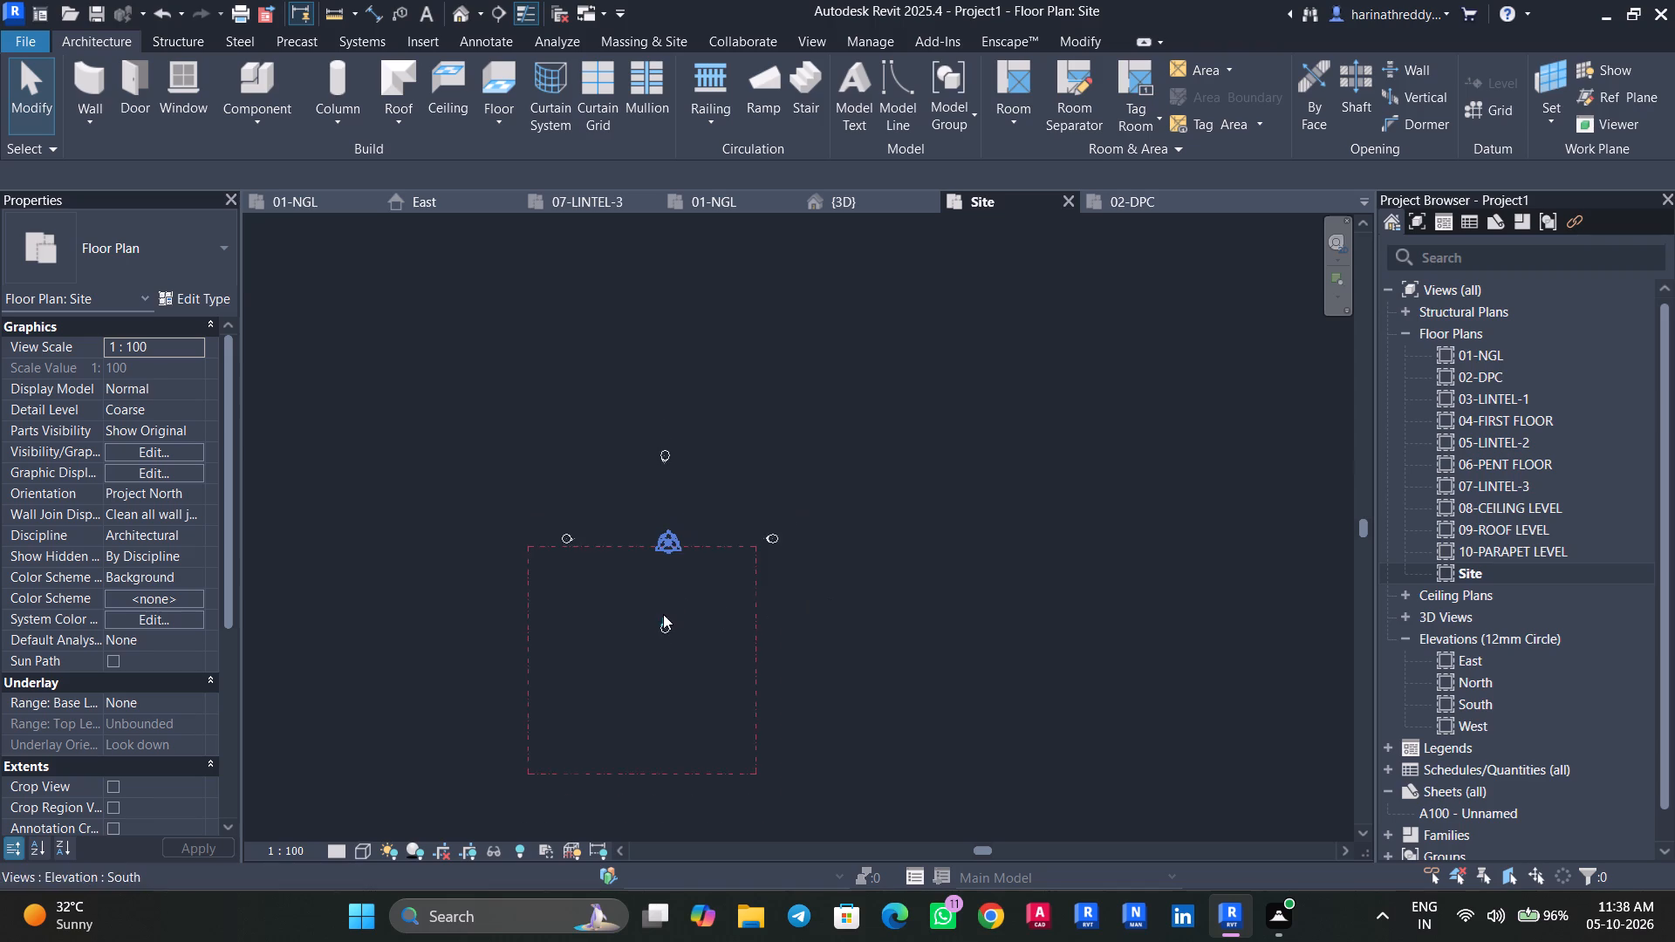
pyautogui.scroll(-3, 661, 625)
pyautogui.moveTo(638, 643); pyautogui.dragTo(686, 567, button='middle')
pyautogui.doubleClick(1498, 355)
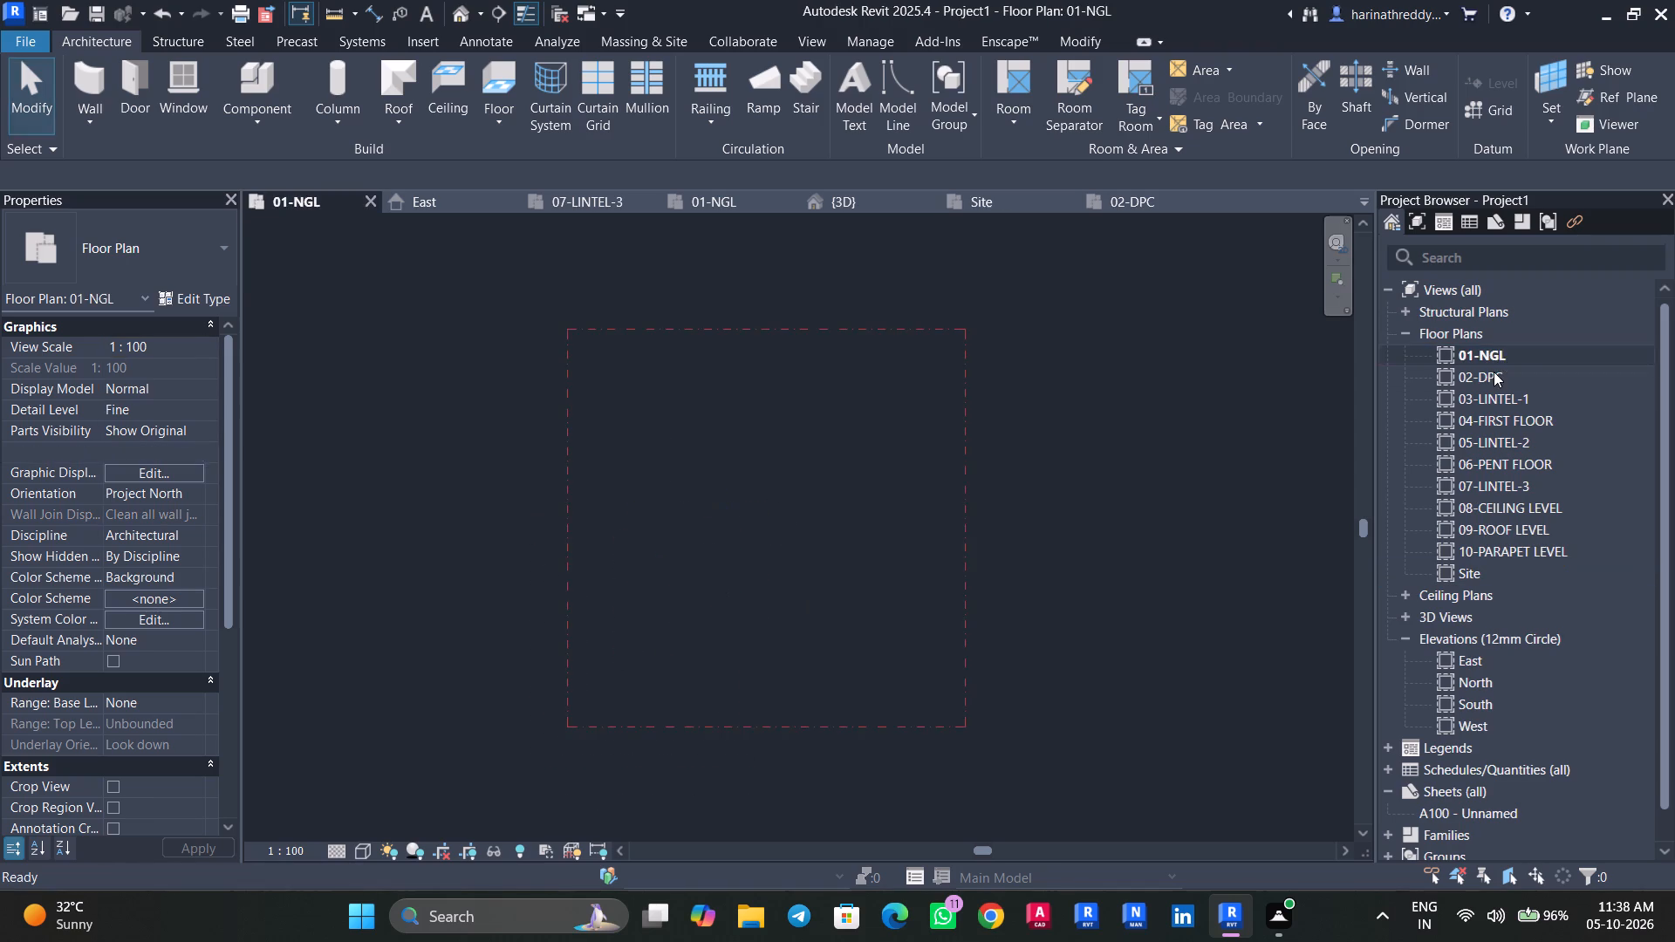
pyautogui.doubleClick(1494, 372)
pyautogui.scroll(-10, 699, 586)
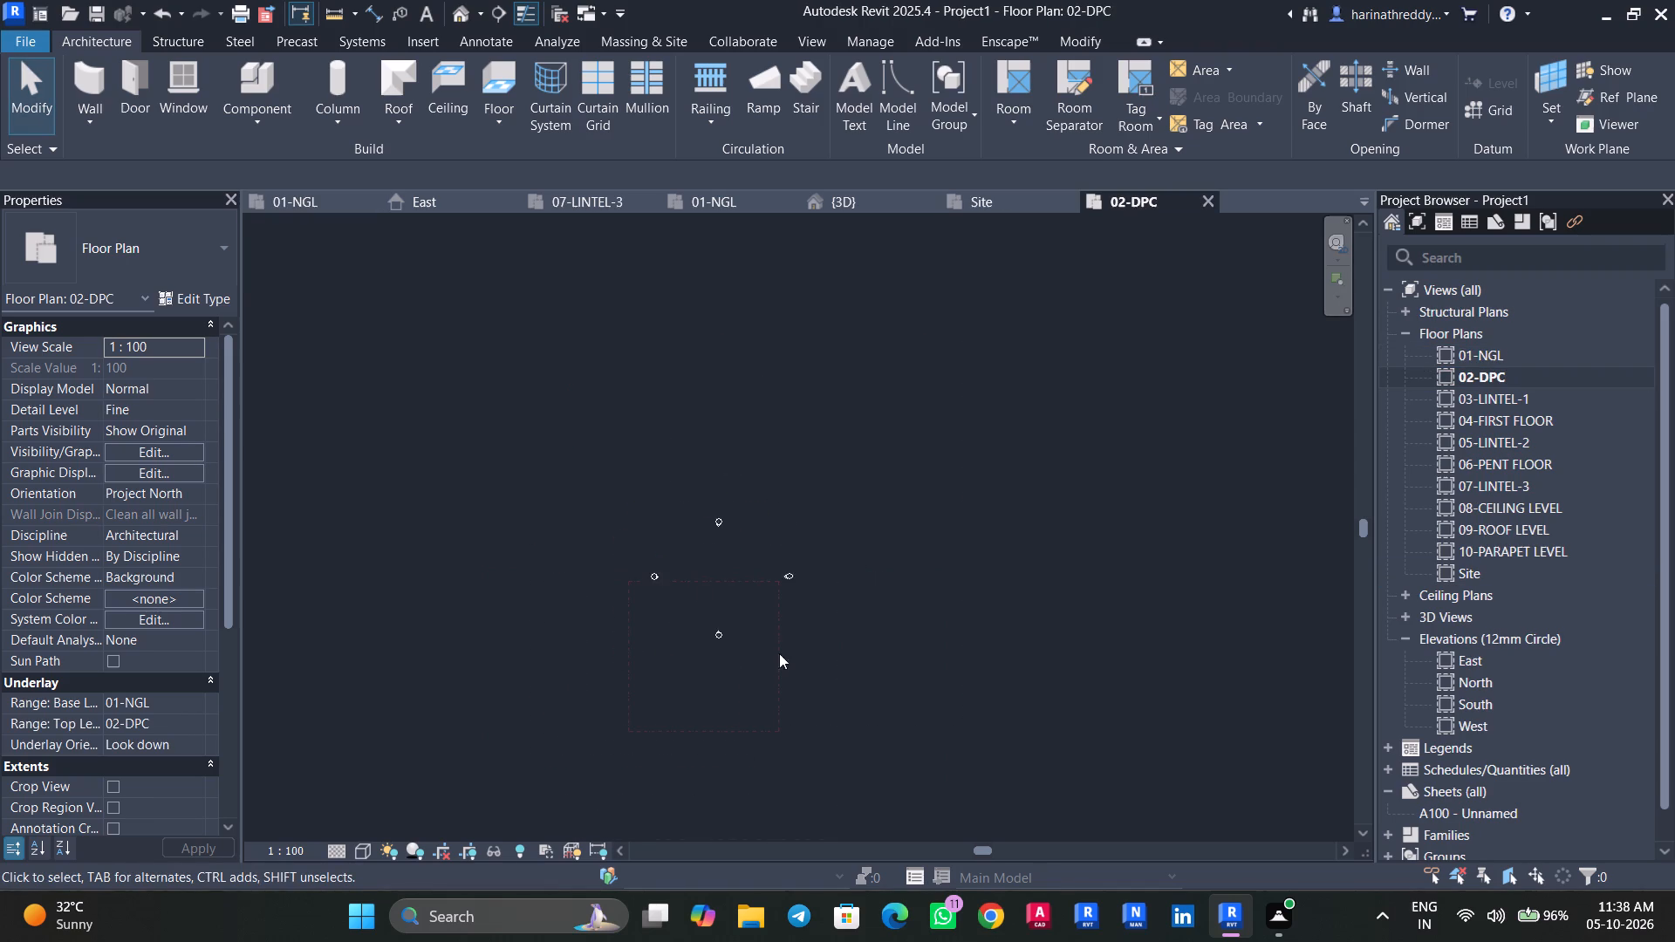
pyautogui.click(755, 678)
pyautogui.press('Escape')
pyautogui.press('Escape')
# On 01-NGL, draw a vertical Thin Lines detail line between the midpoints of the site boundary's upper and lower edges.
pyautogui.doubleClick(1466, 355)
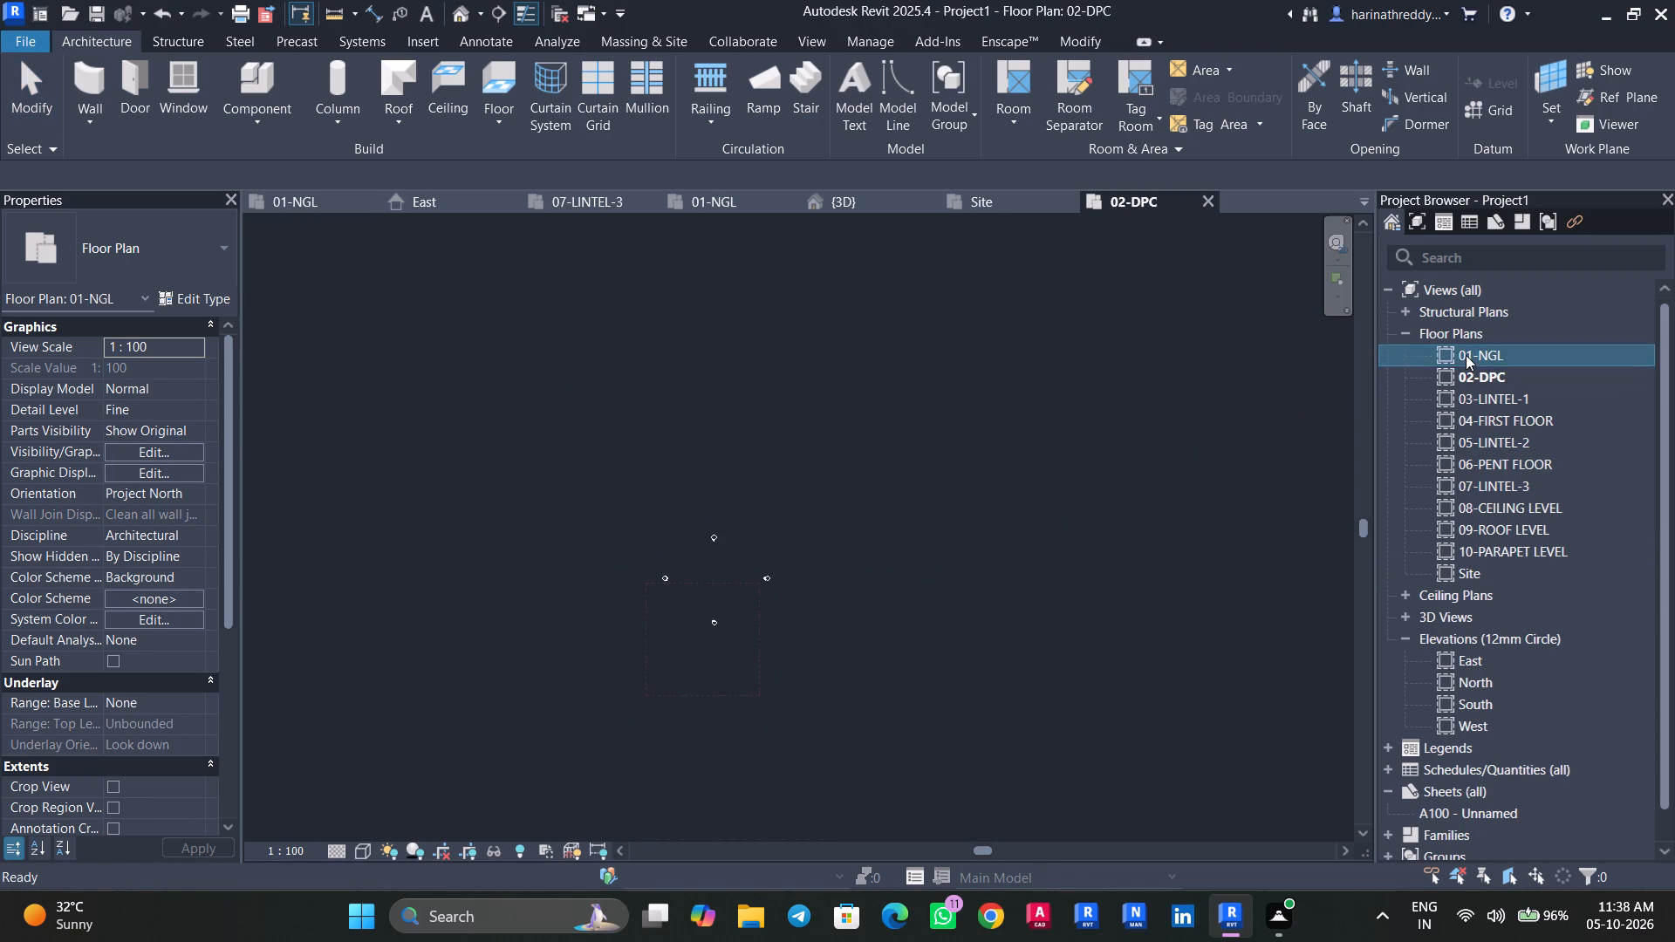
pyautogui.scroll(-2, 757, 560)
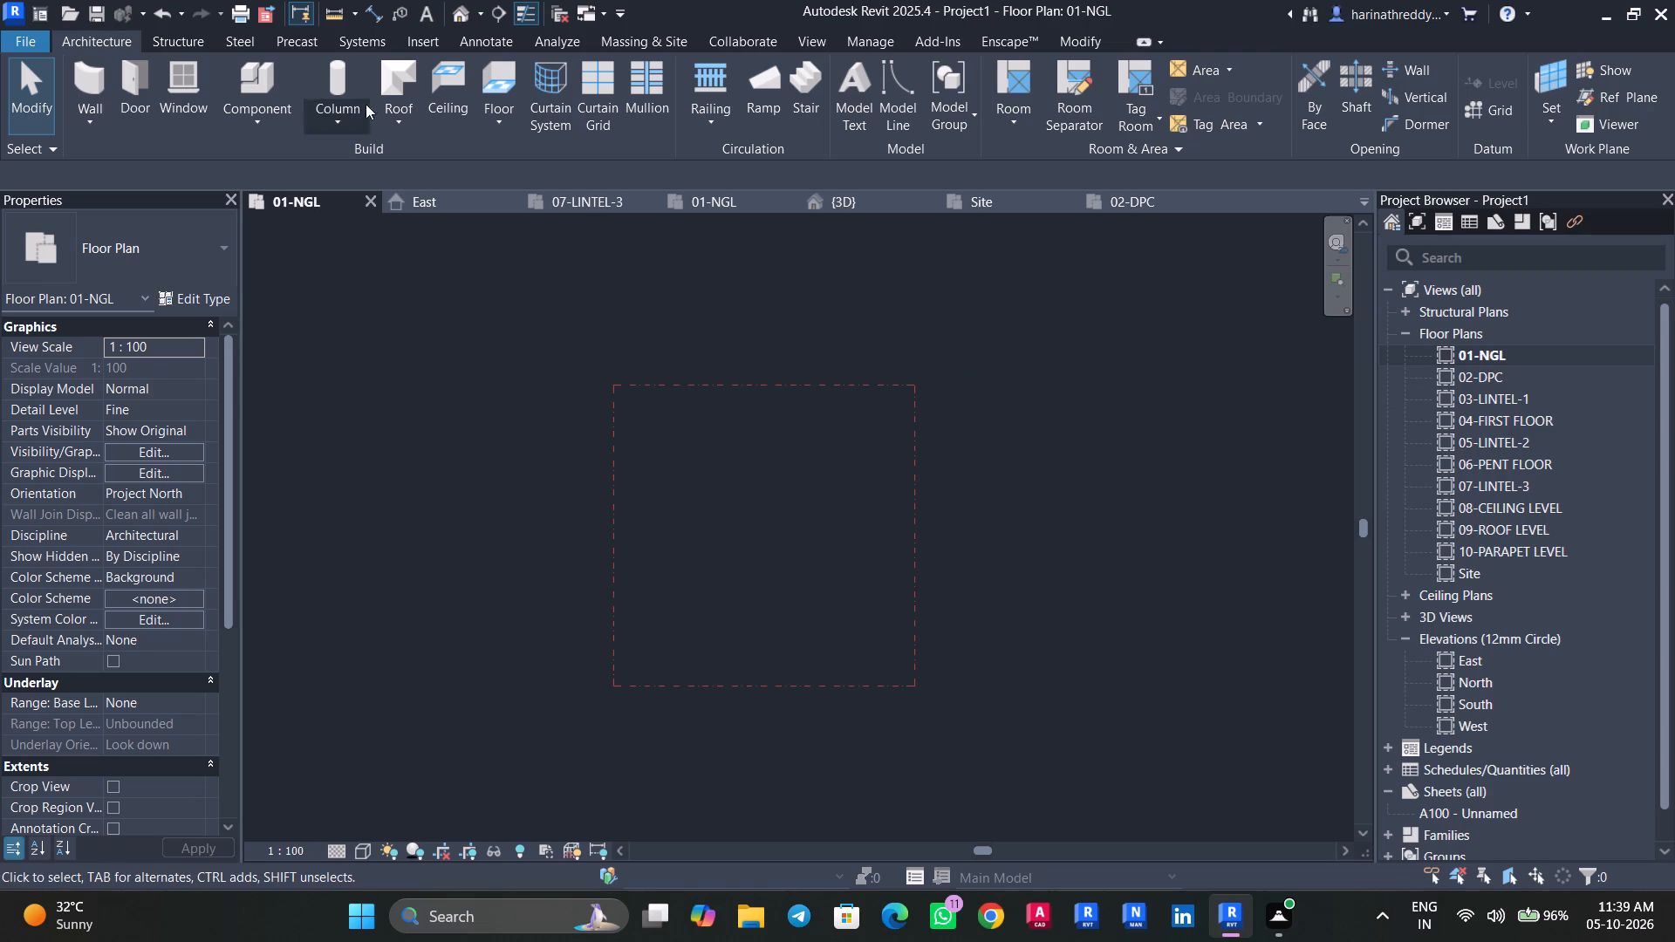
pyautogui.click(482, 44)
pyautogui.scroll(3, 701, 509)
pyautogui.moveTo(689, 499); pyautogui.dragTo(693, 482, button='middle')
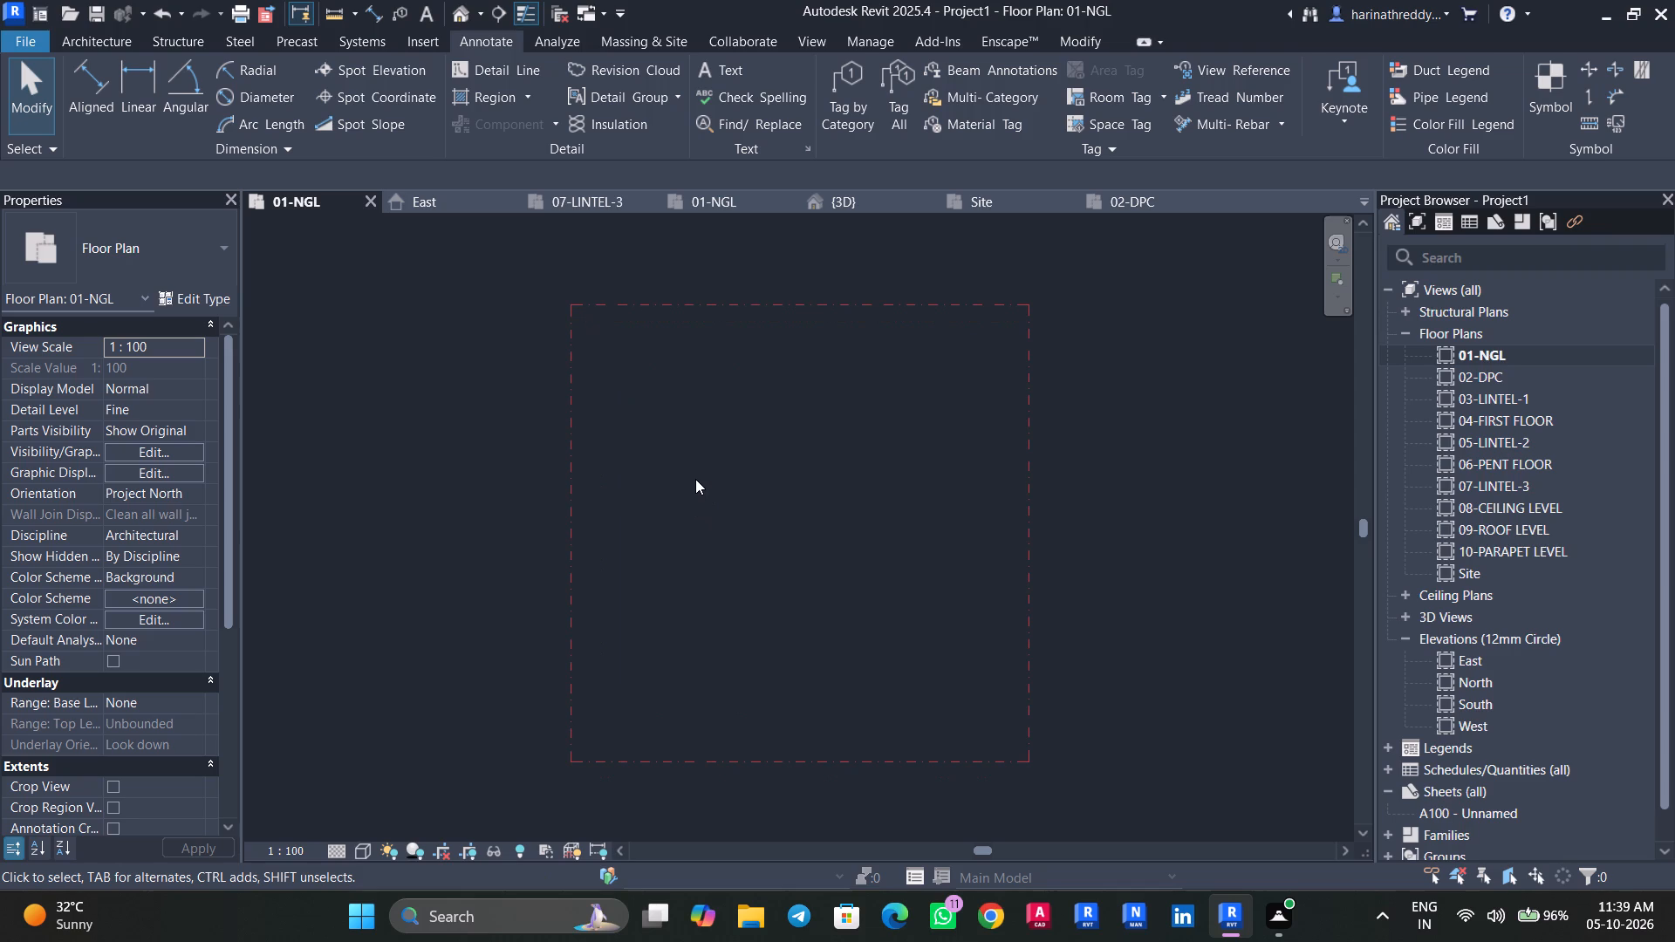
pyautogui.click(474, 69)
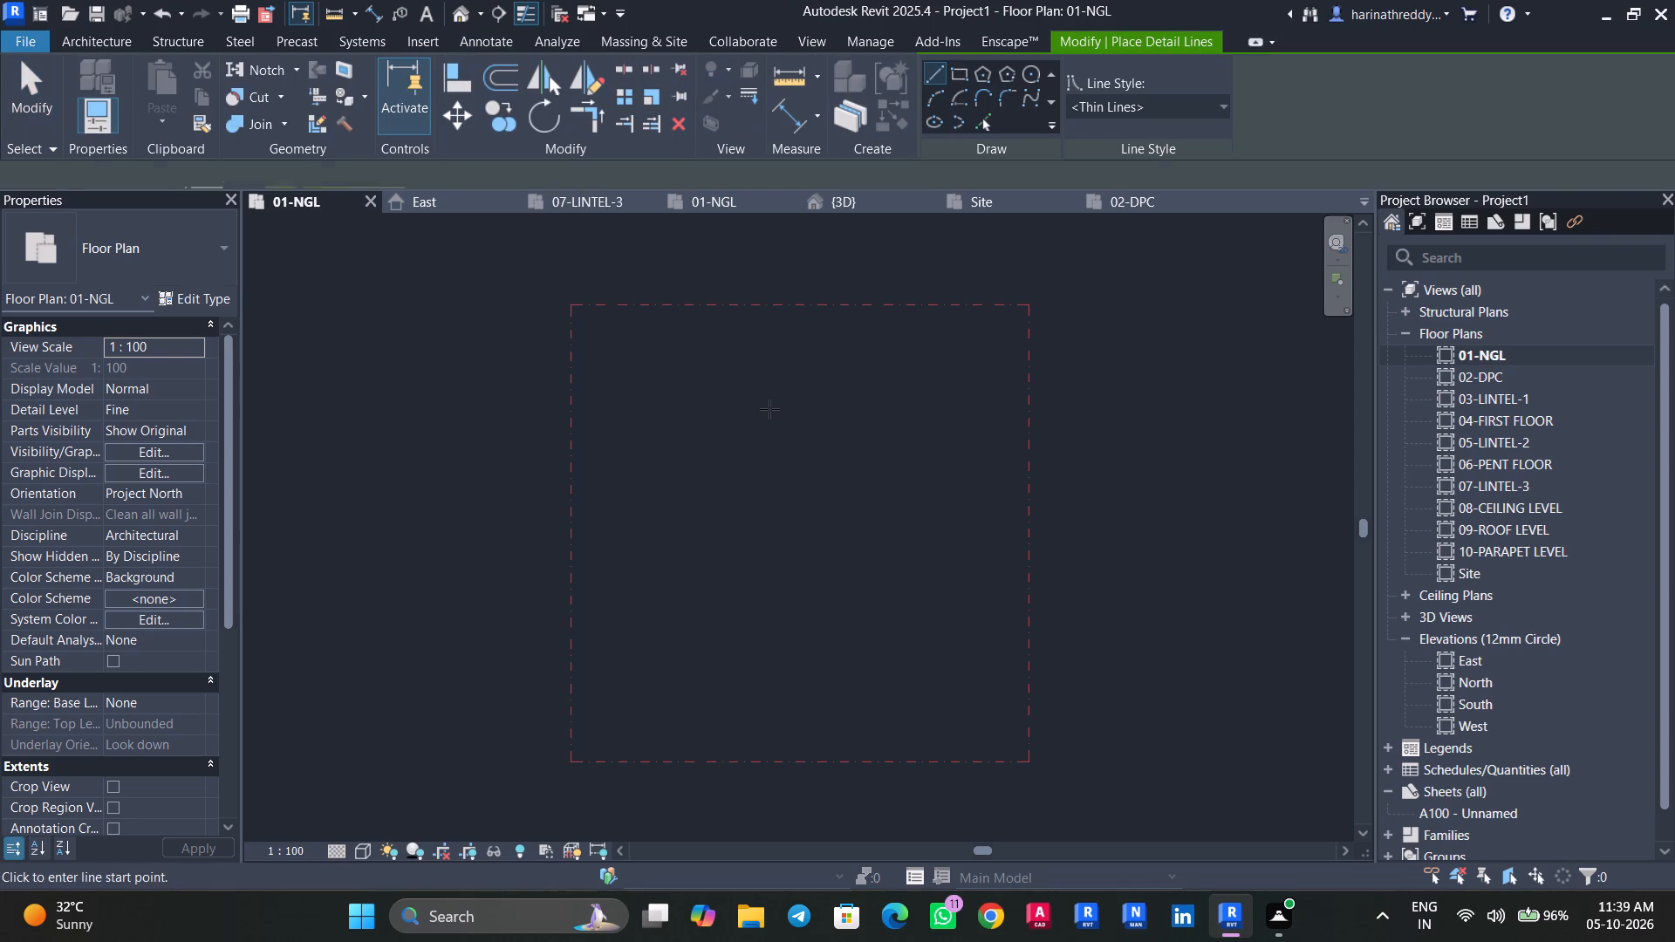
pyautogui.click(806, 306)
pyautogui.click(795, 762)
pyautogui.press('Escape')
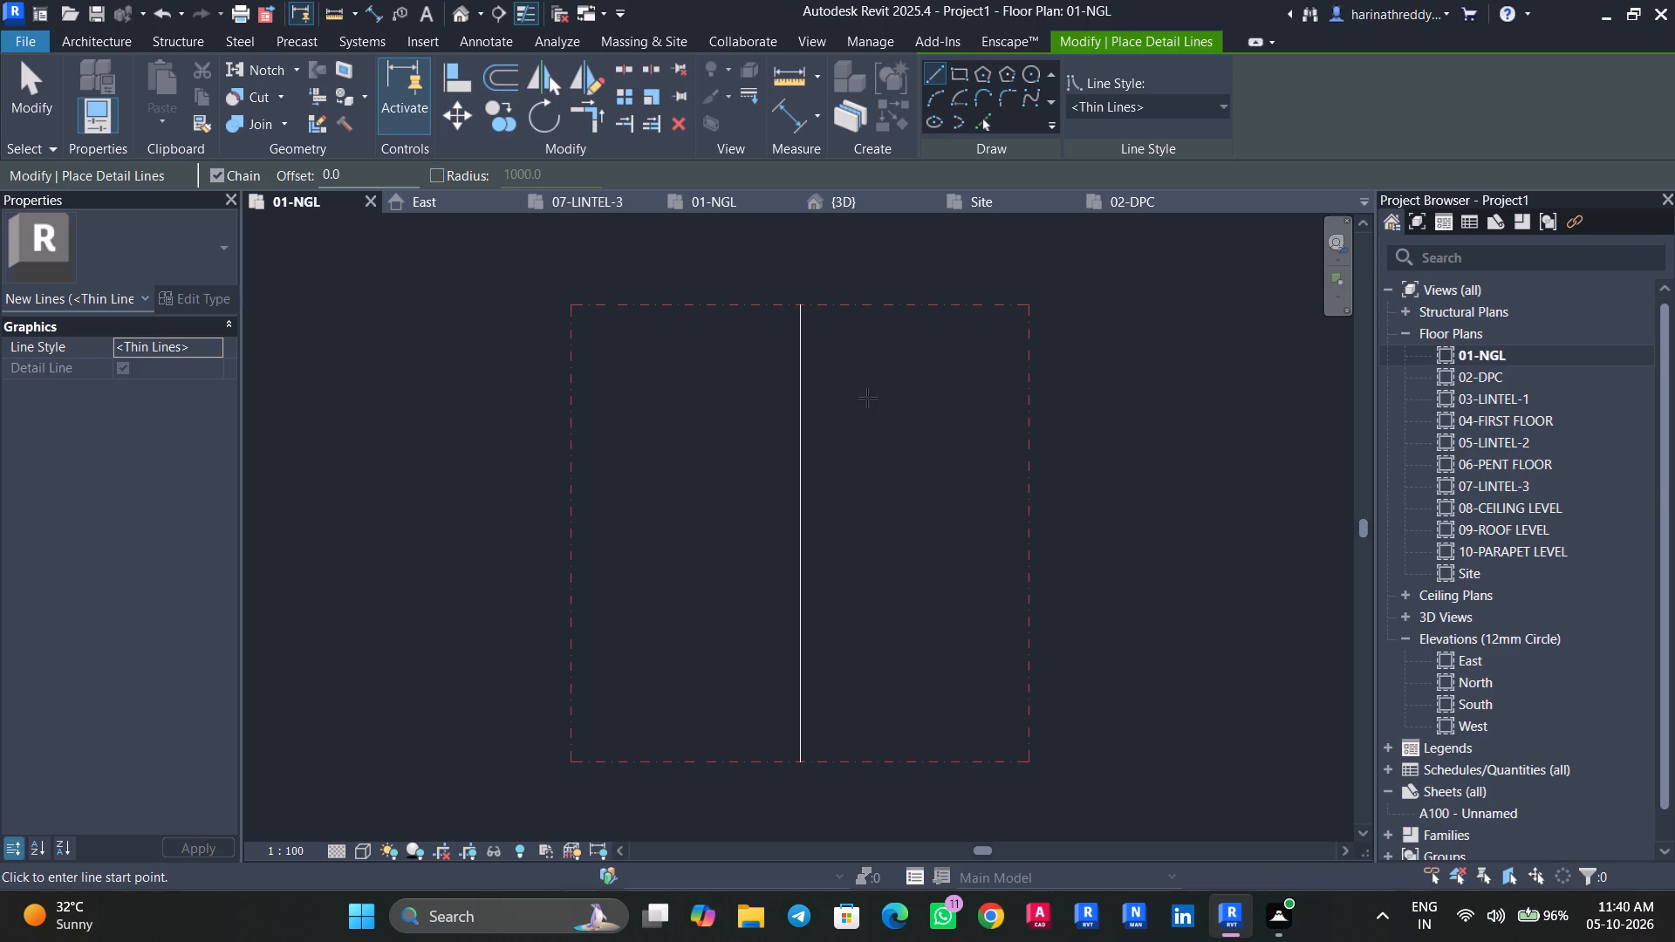
# Draw a horizontal detail line about 12000 mm long leftward from the centre line, 3000 mm below the upper site boundary.
pyautogui.scroll(8, 828, 349)
pyautogui.moveTo(803, 360); pyautogui.dragTo(777, 492, button='middle')
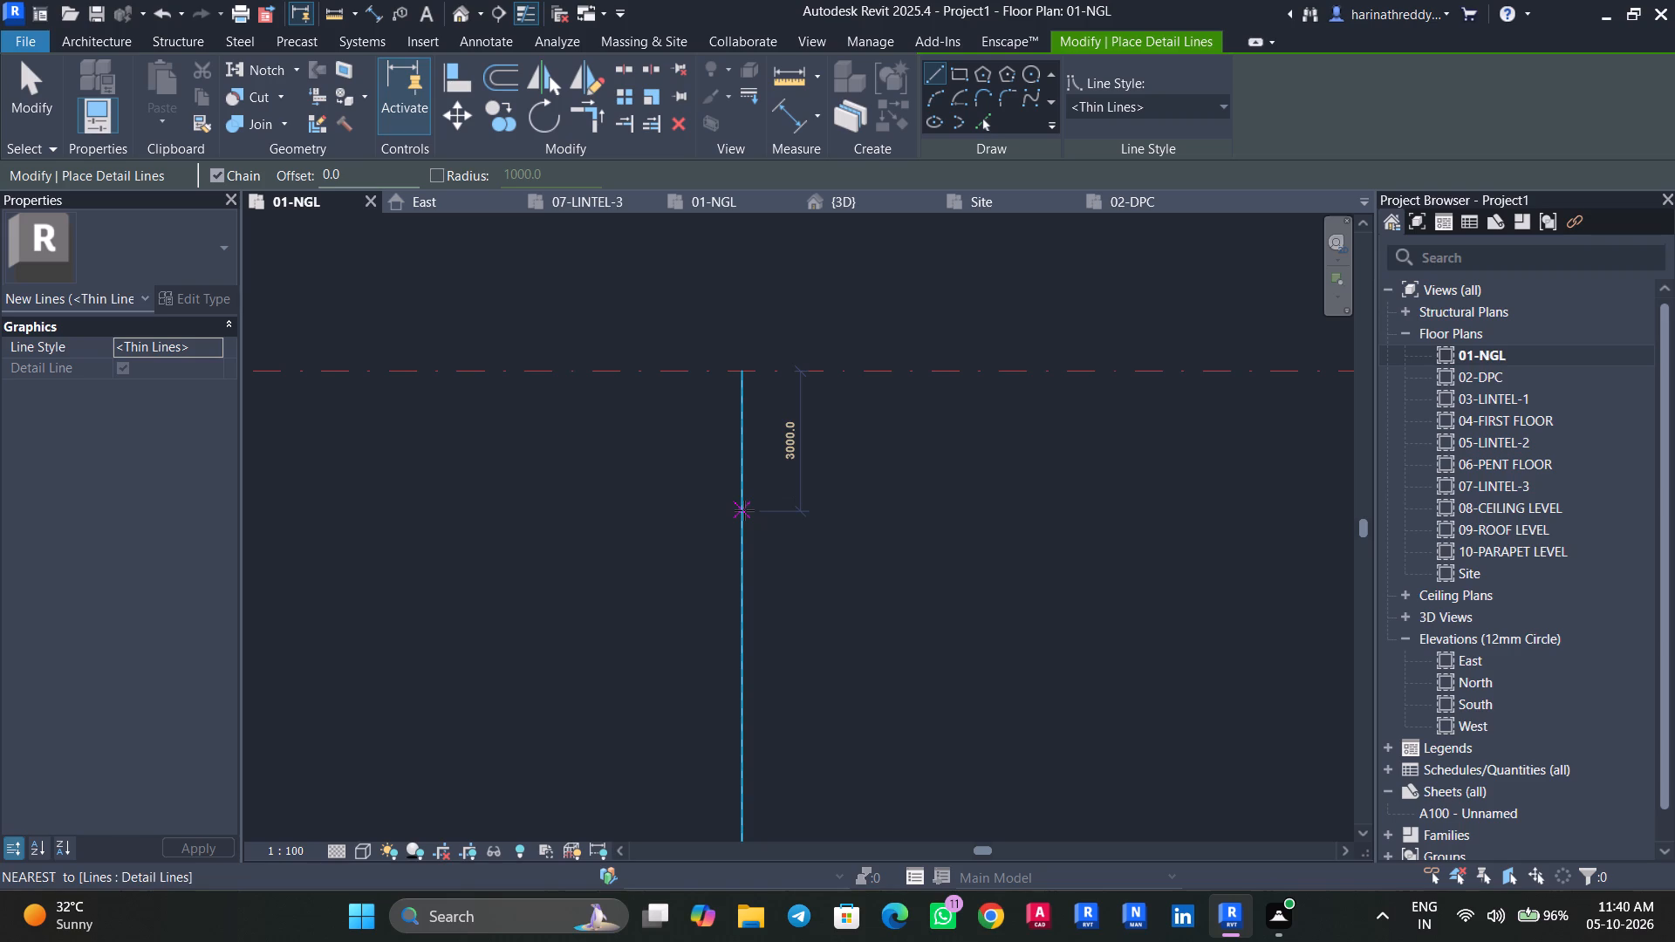
pyautogui.click(744, 510)
pyautogui.scroll(-4, 604, 513)
pyautogui.moveTo(604, 513); pyautogui.dragTo(847, 514, button='middle')
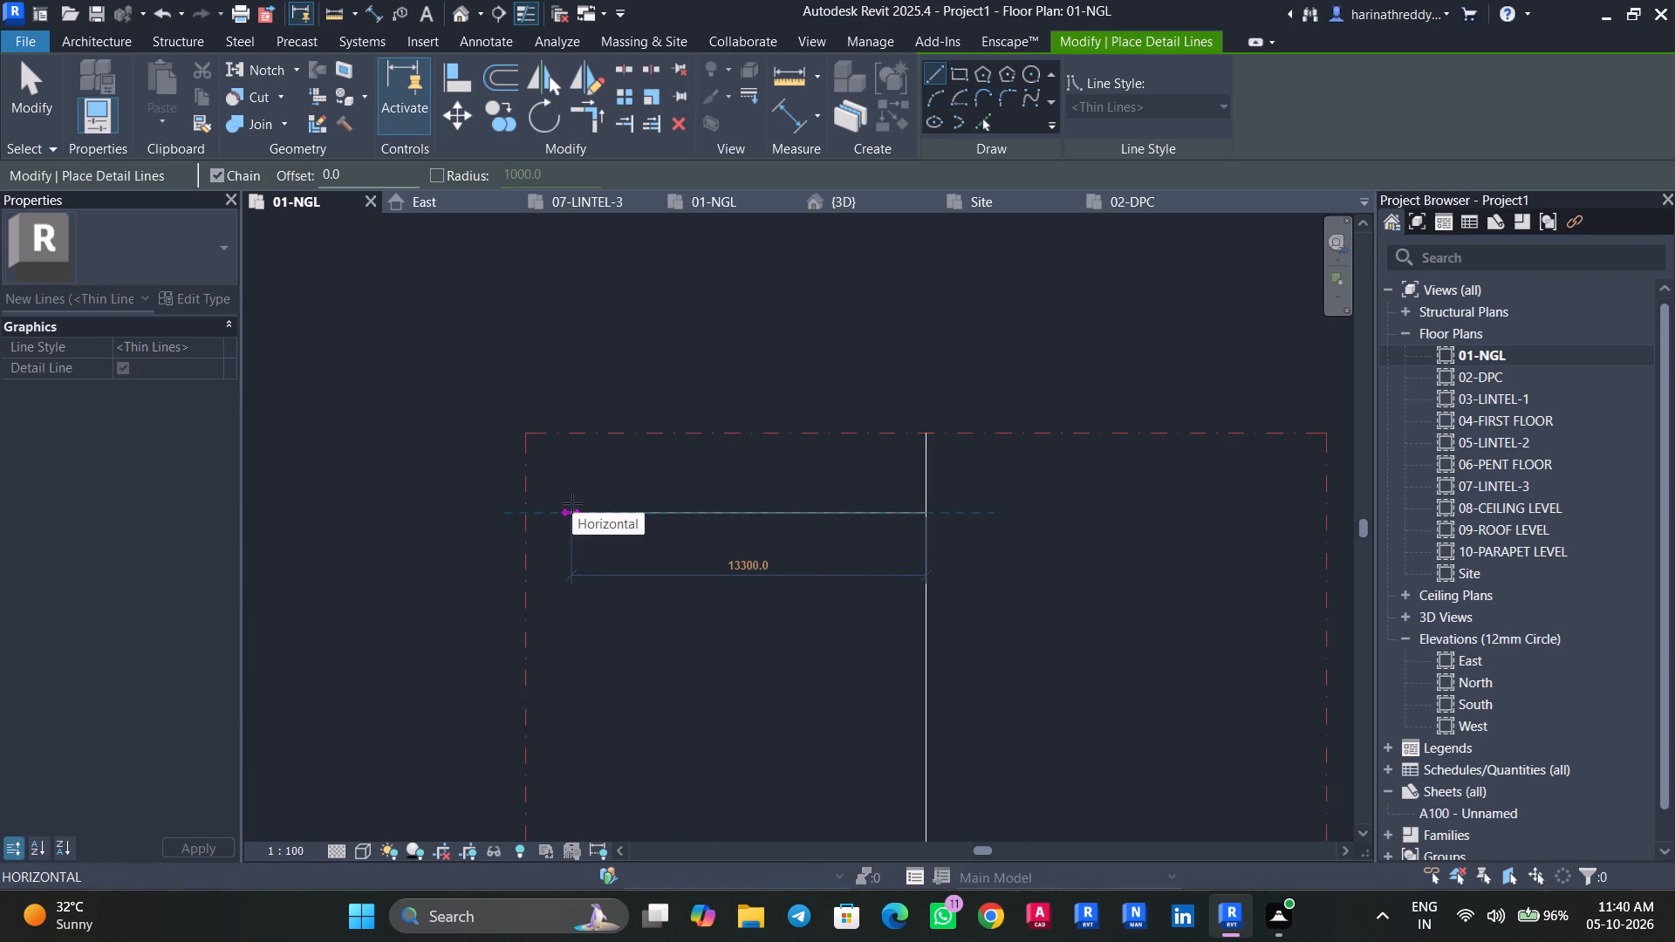
pyautogui.scroll(4, 572, 503)
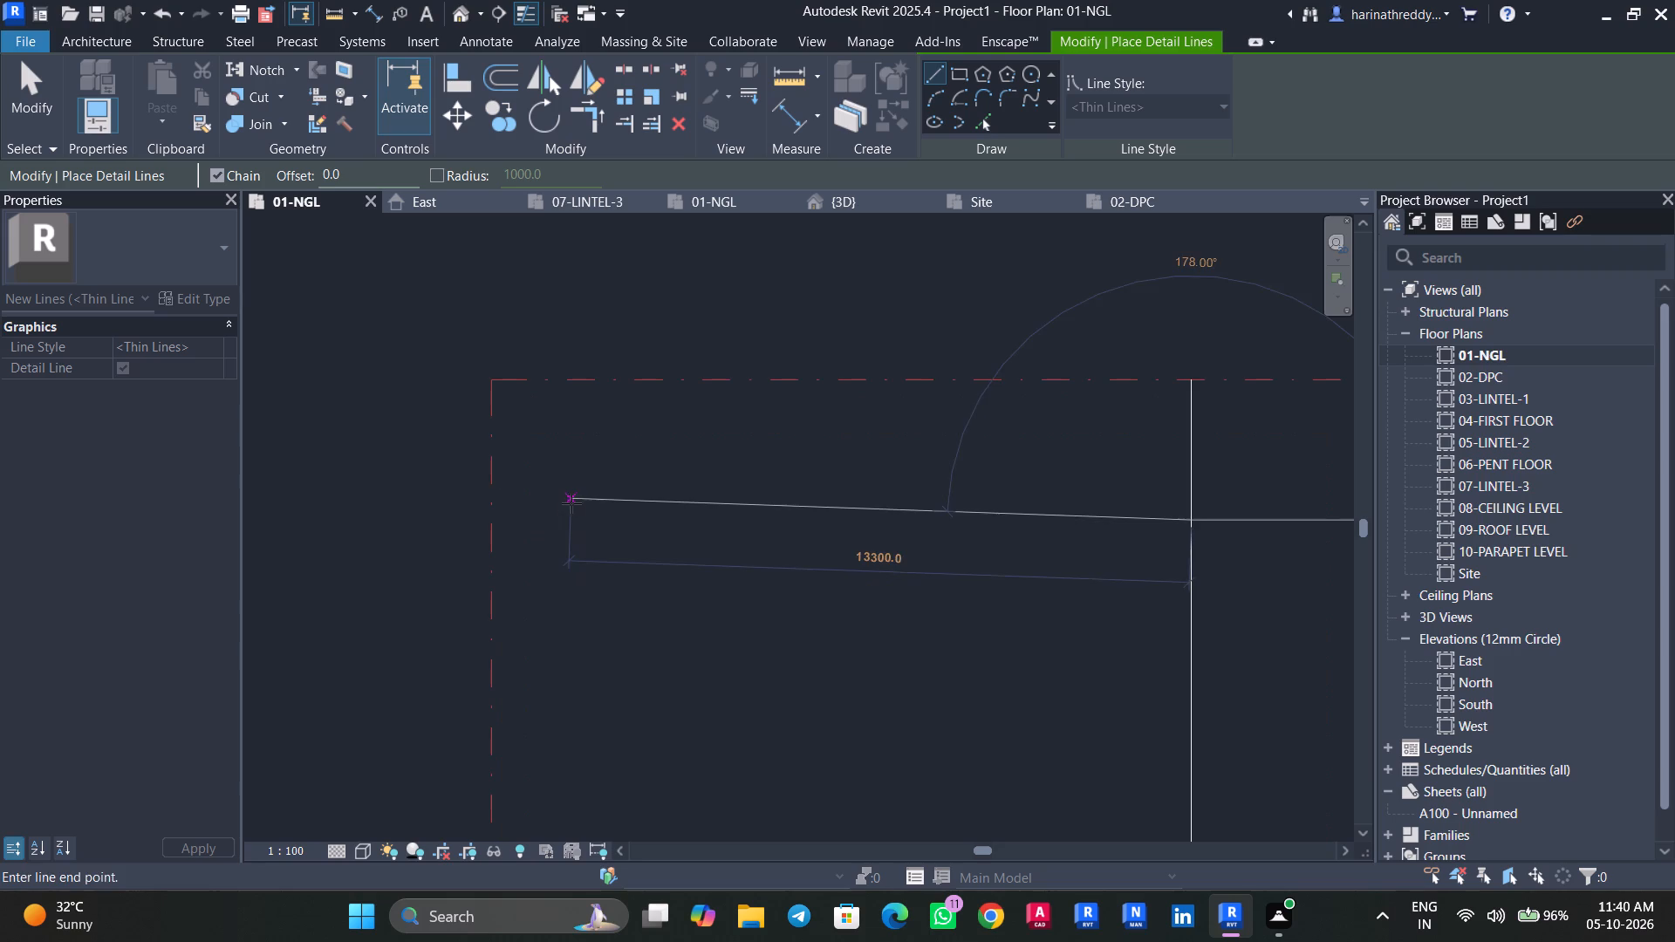
pyautogui.moveTo(535, 520); pyautogui.dragTo(575, 444, button='middle')
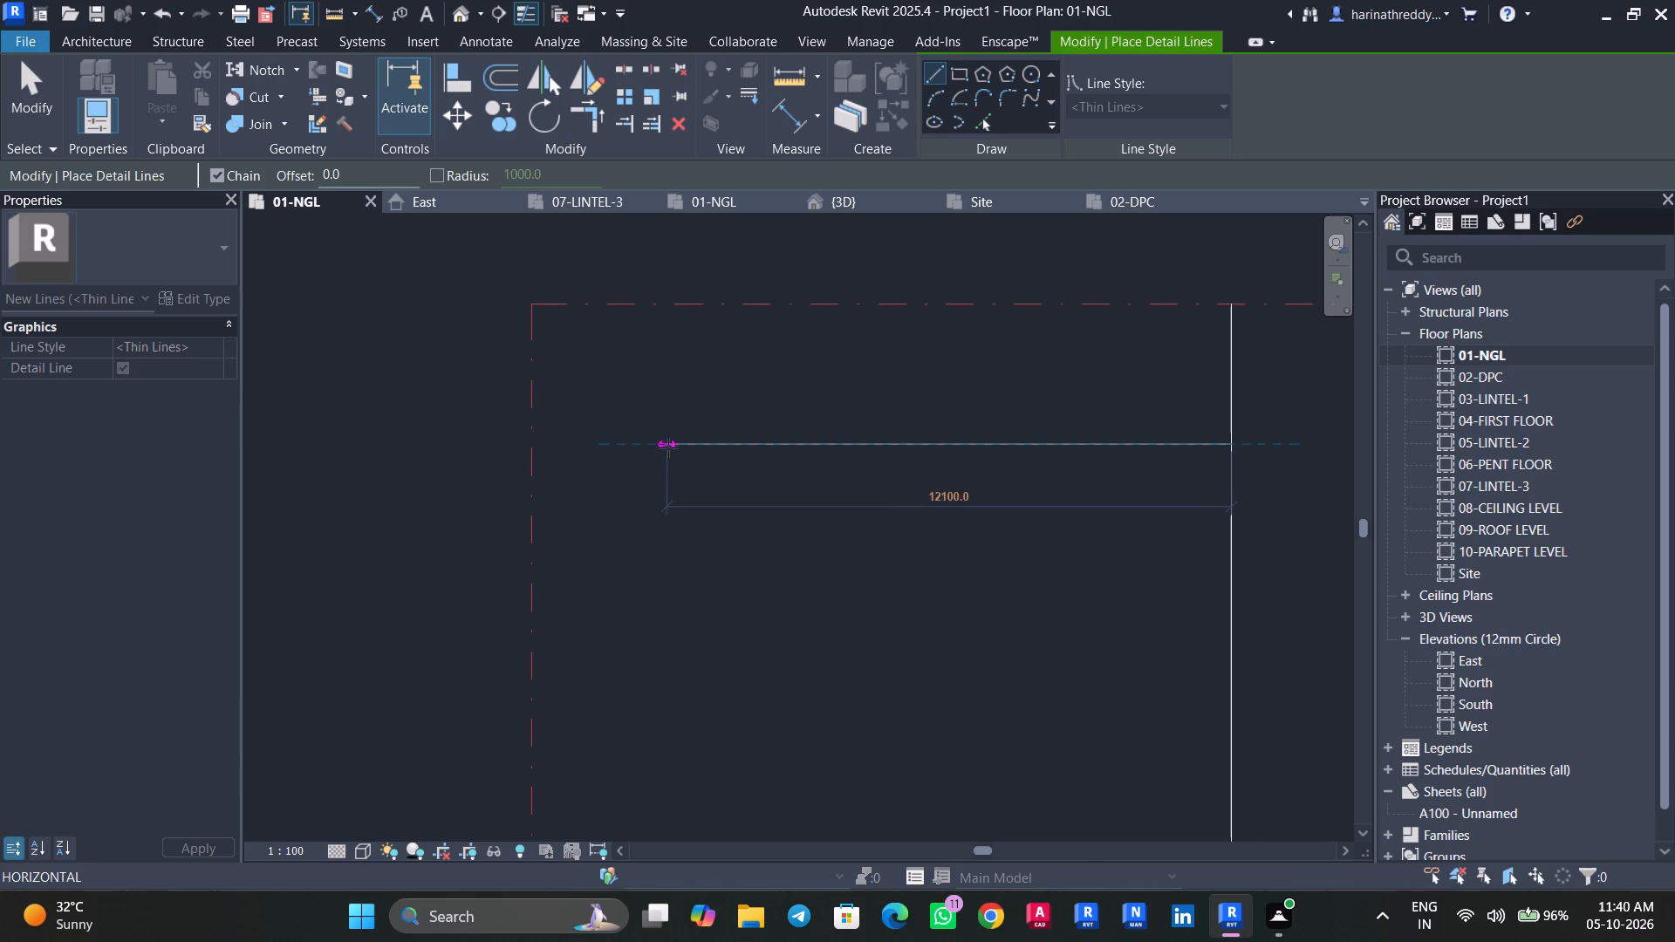
pyautogui.click(671, 447)
pyautogui.moveTo(674, 594); pyautogui.dragTo(674, 522, button='middle')
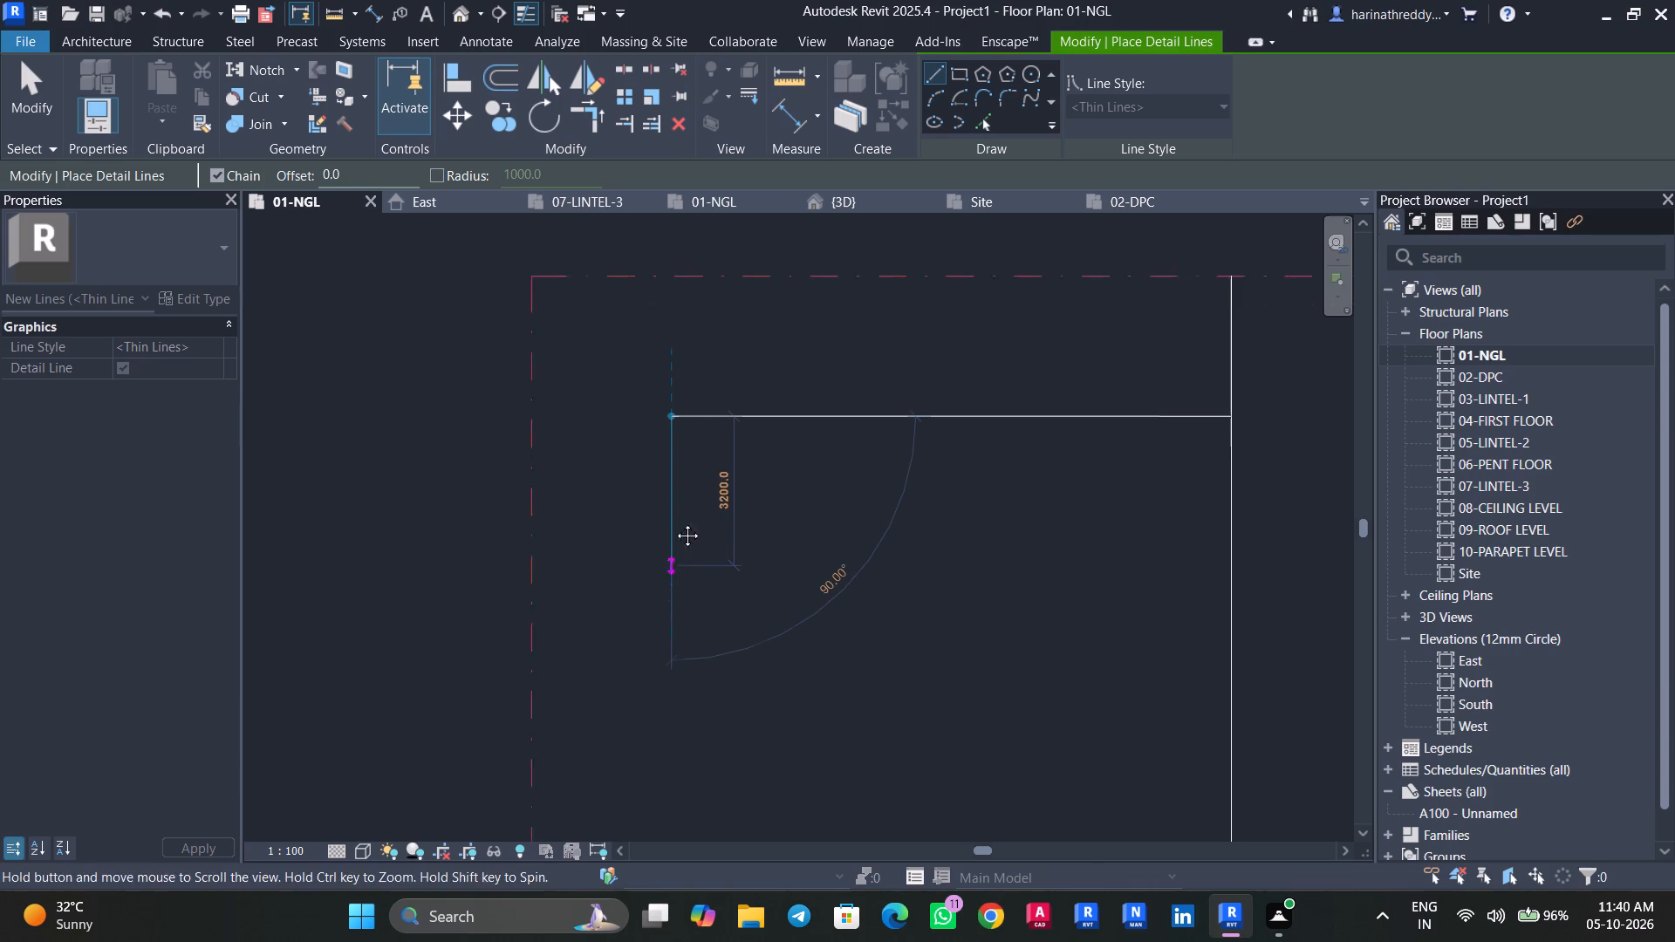
pyautogui.moveTo(674, 522); pyautogui.dragTo(673, 365, button='middle')
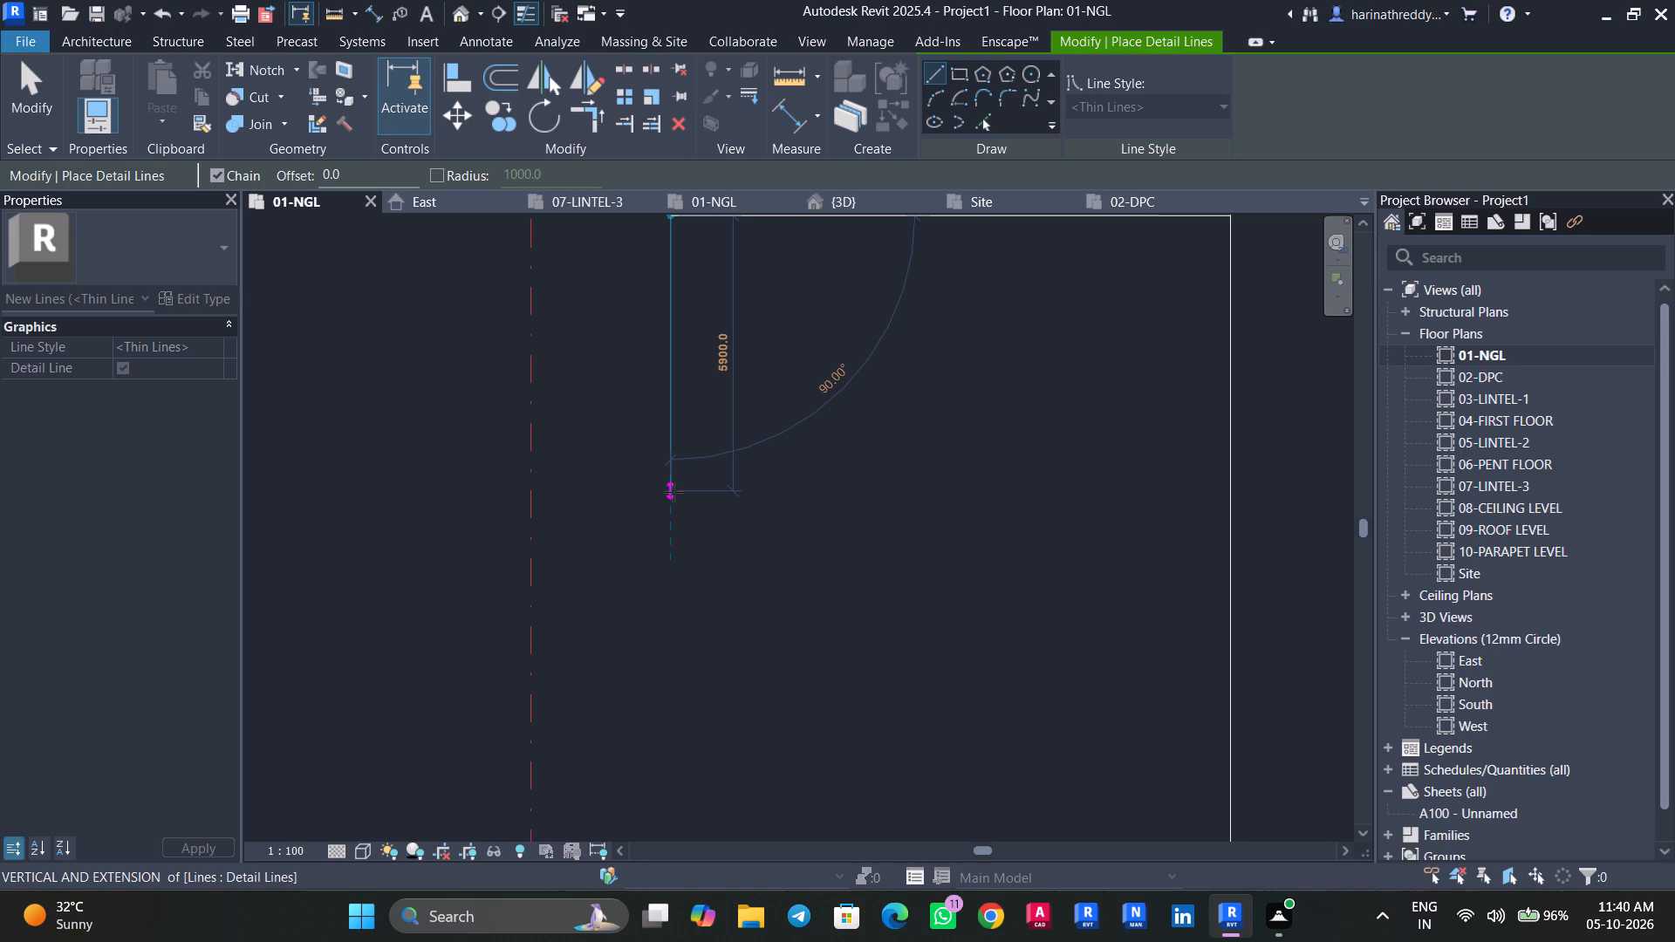
pyautogui.press('Escape')
pyautogui.moveTo(666, 584); pyautogui.dragTo(691, 428, button='middle')
pyautogui.press('Escape')
# Draw a 12000 mm vertical detail line up from the lower boundary under the horizontal line's left end, continuing horizontally to the centre line.
pyautogui.scroll(-3, 686, 538)
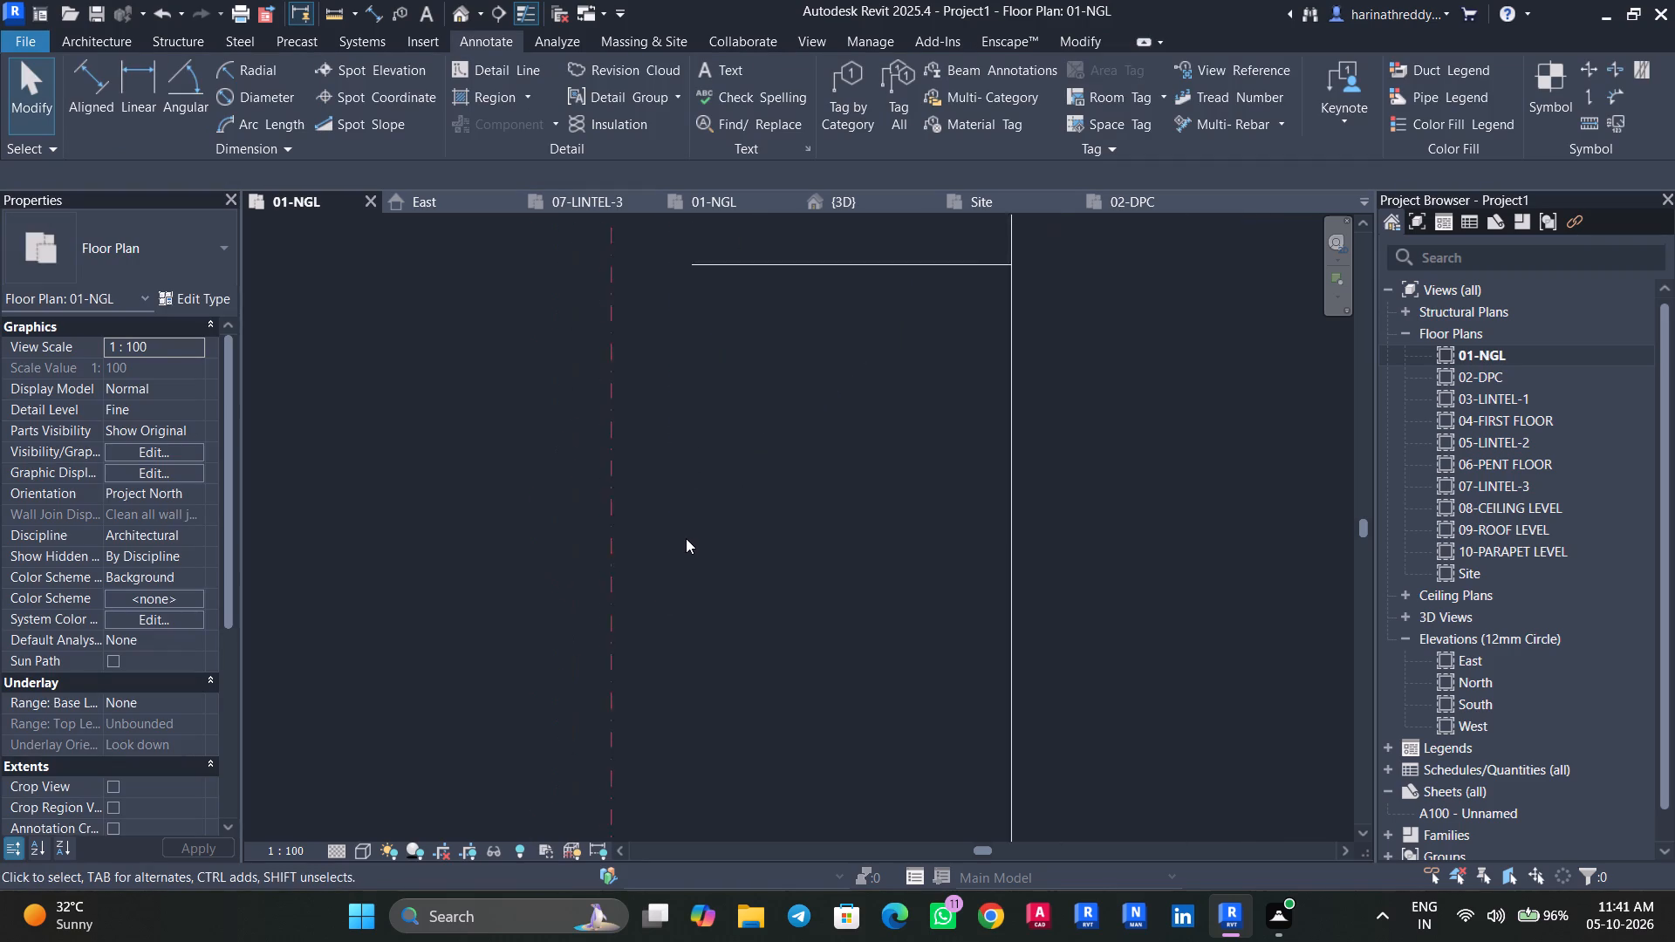
pyautogui.scroll(-4, 686, 538)
pyautogui.moveTo(688, 521); pyautogui.dragTo(673, 351, button='middle')
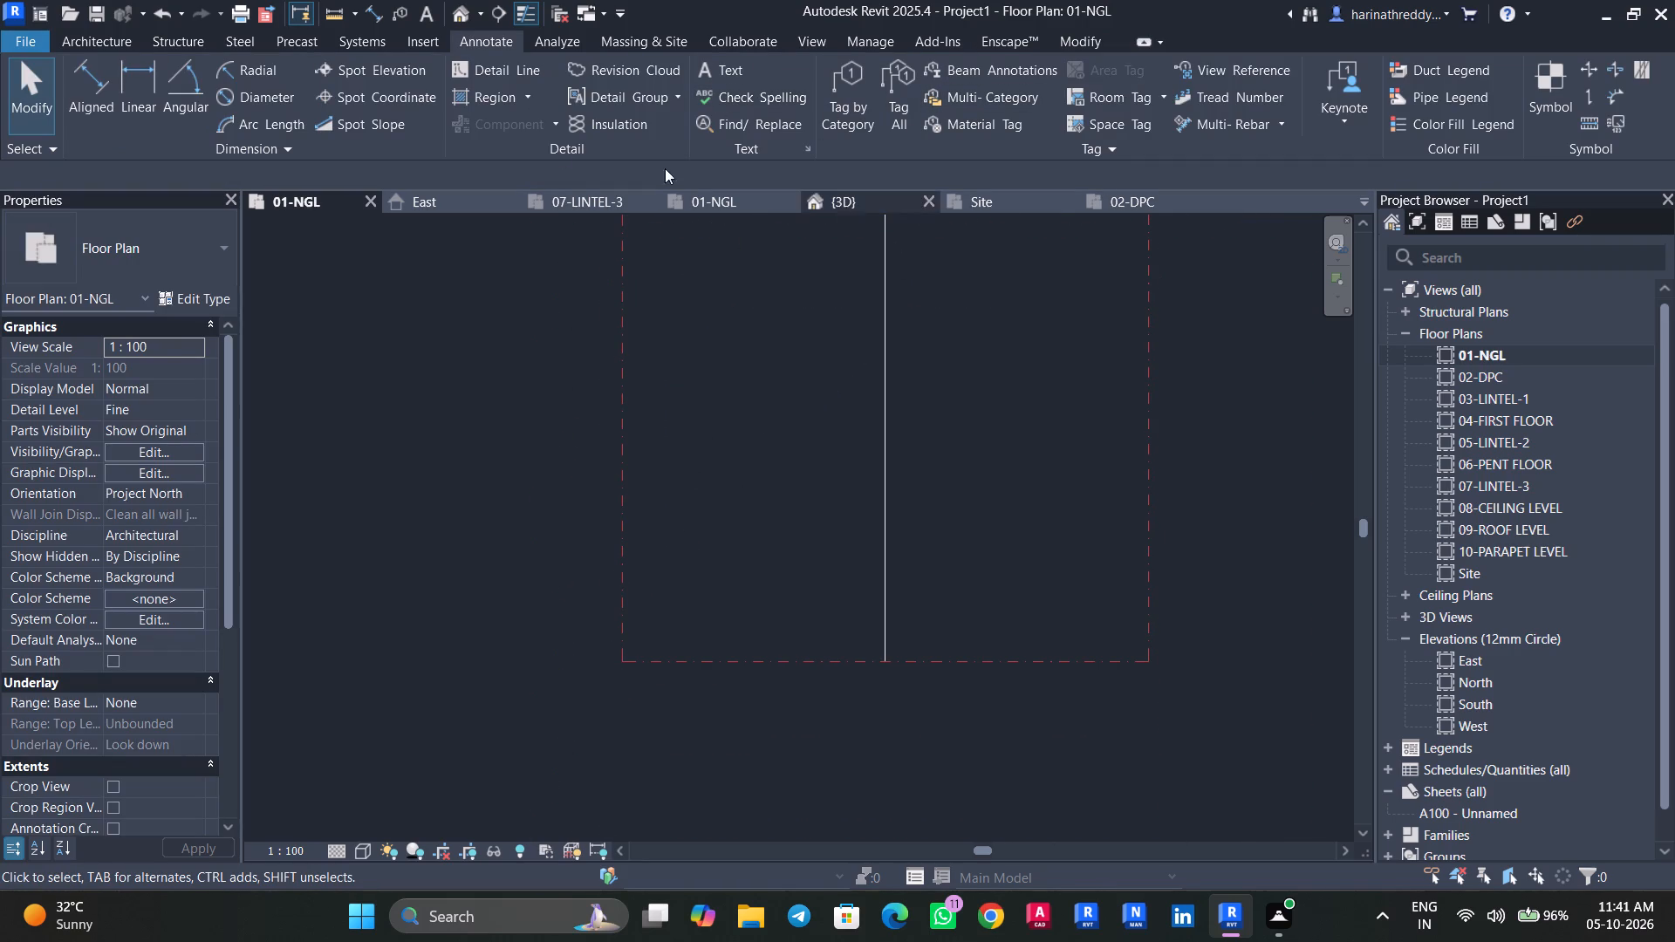
pyautogui.click(507, 65)
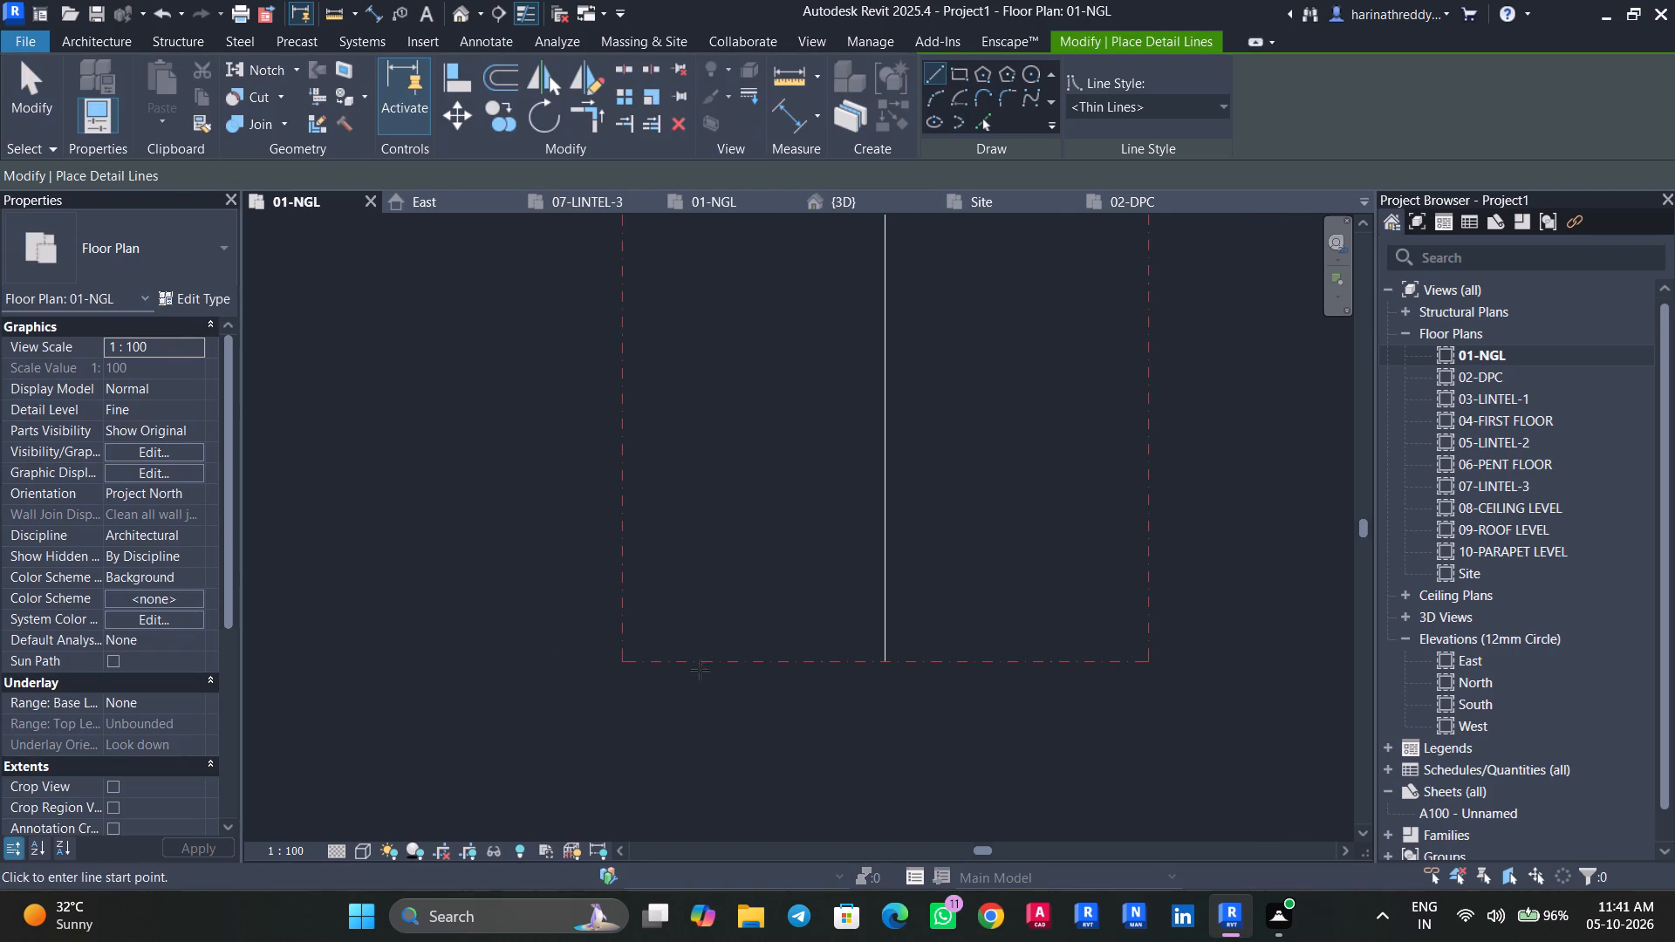
pyautogui.scroll(-4, 685, 660)
pyautogui.click(672, 657)
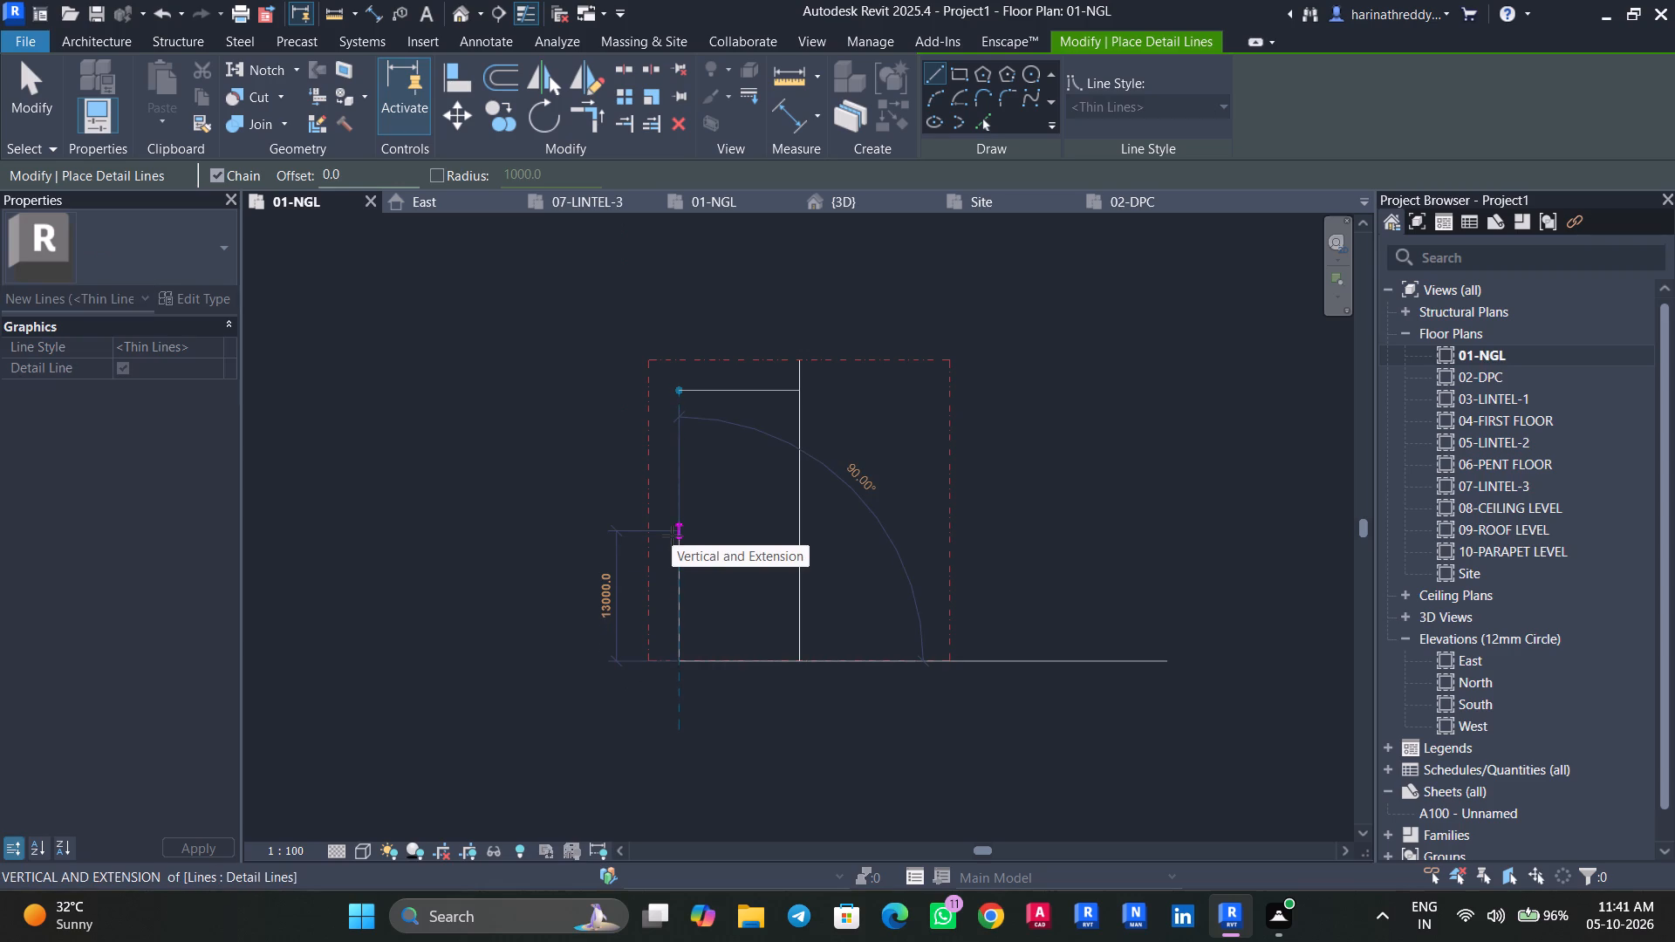
pyautogui.click(673, 543)
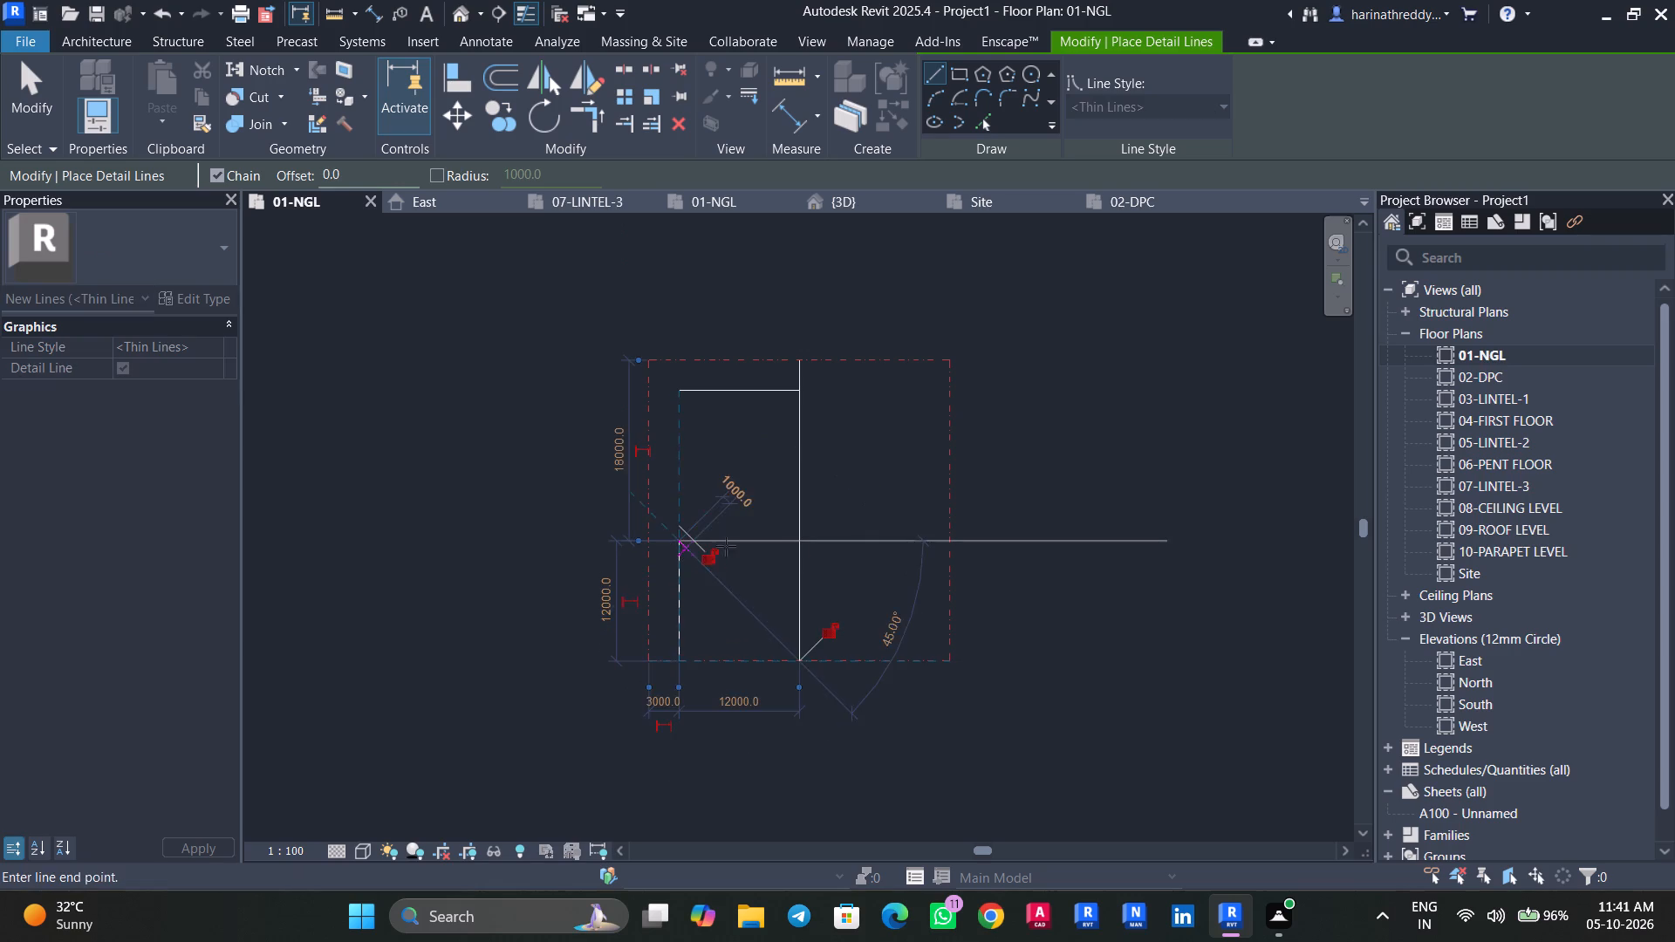
pyautogui.click(795, 550)
pyautogui.press('Escape')
pyautogui.press('Escape')
pyautogui.press('Escape')
# Join the left ends of the two horizontal detail lines with a 15000 mm vertical detail line.
pyautogui.scroll(3, 705, 570)
pyautogui.moveTo(705, 570); pyautogui.dragTo(712, 595, button='middle')
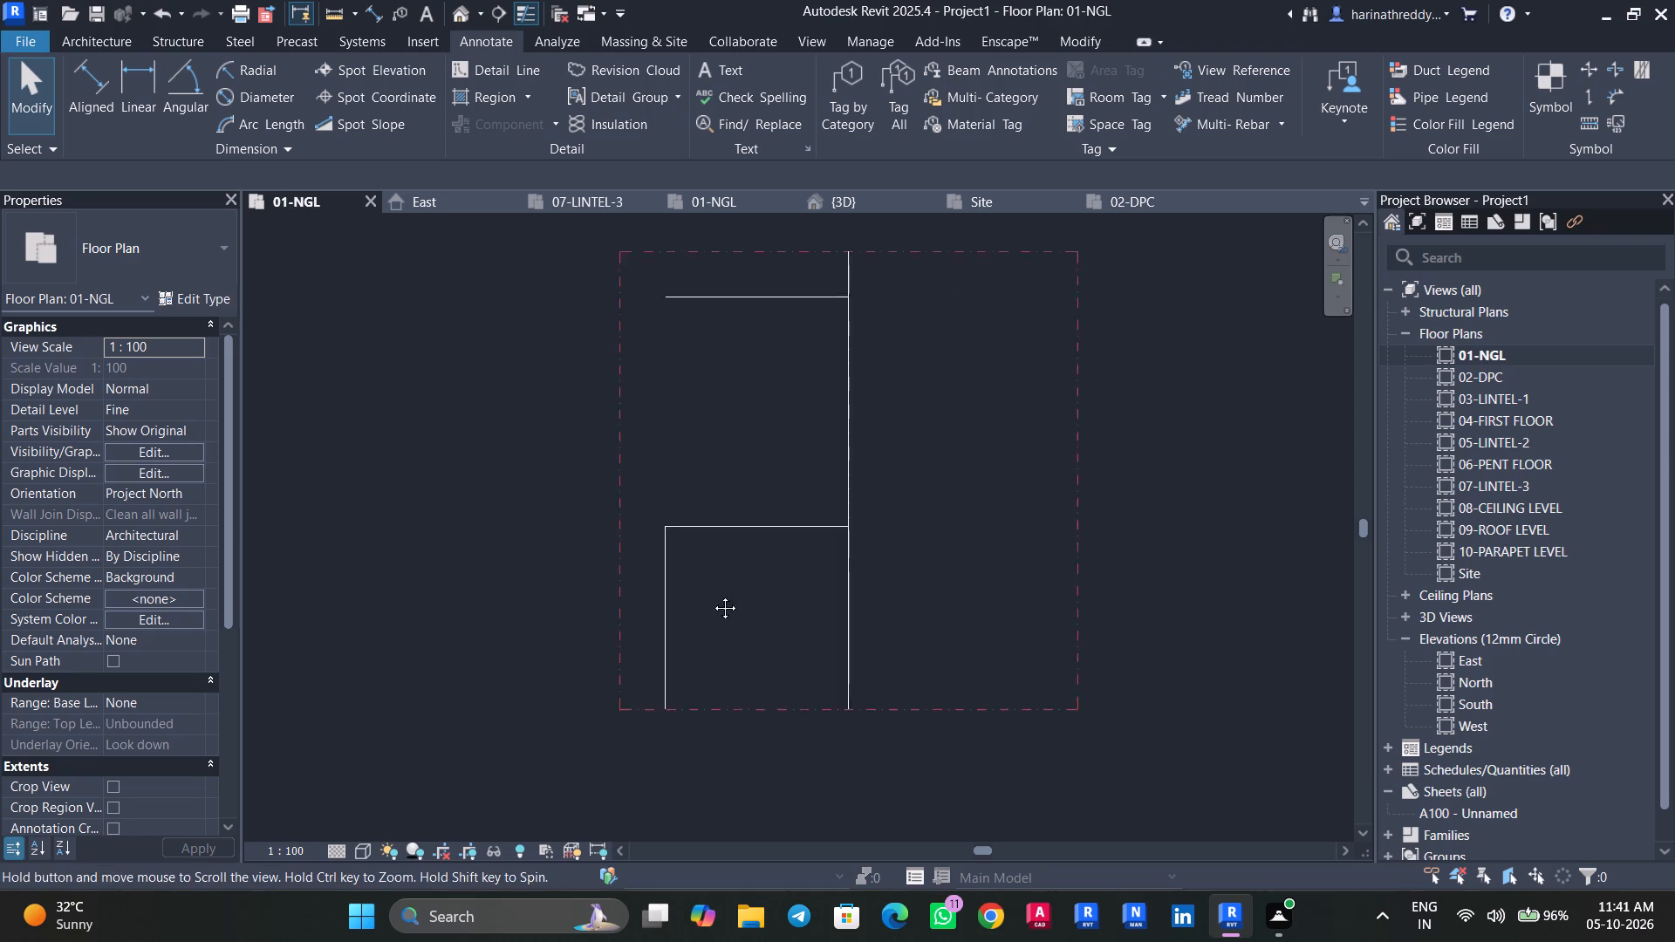
pyautogui.moveTo(712, 595); pyautogui.dragTo(721, 649, button='middle')
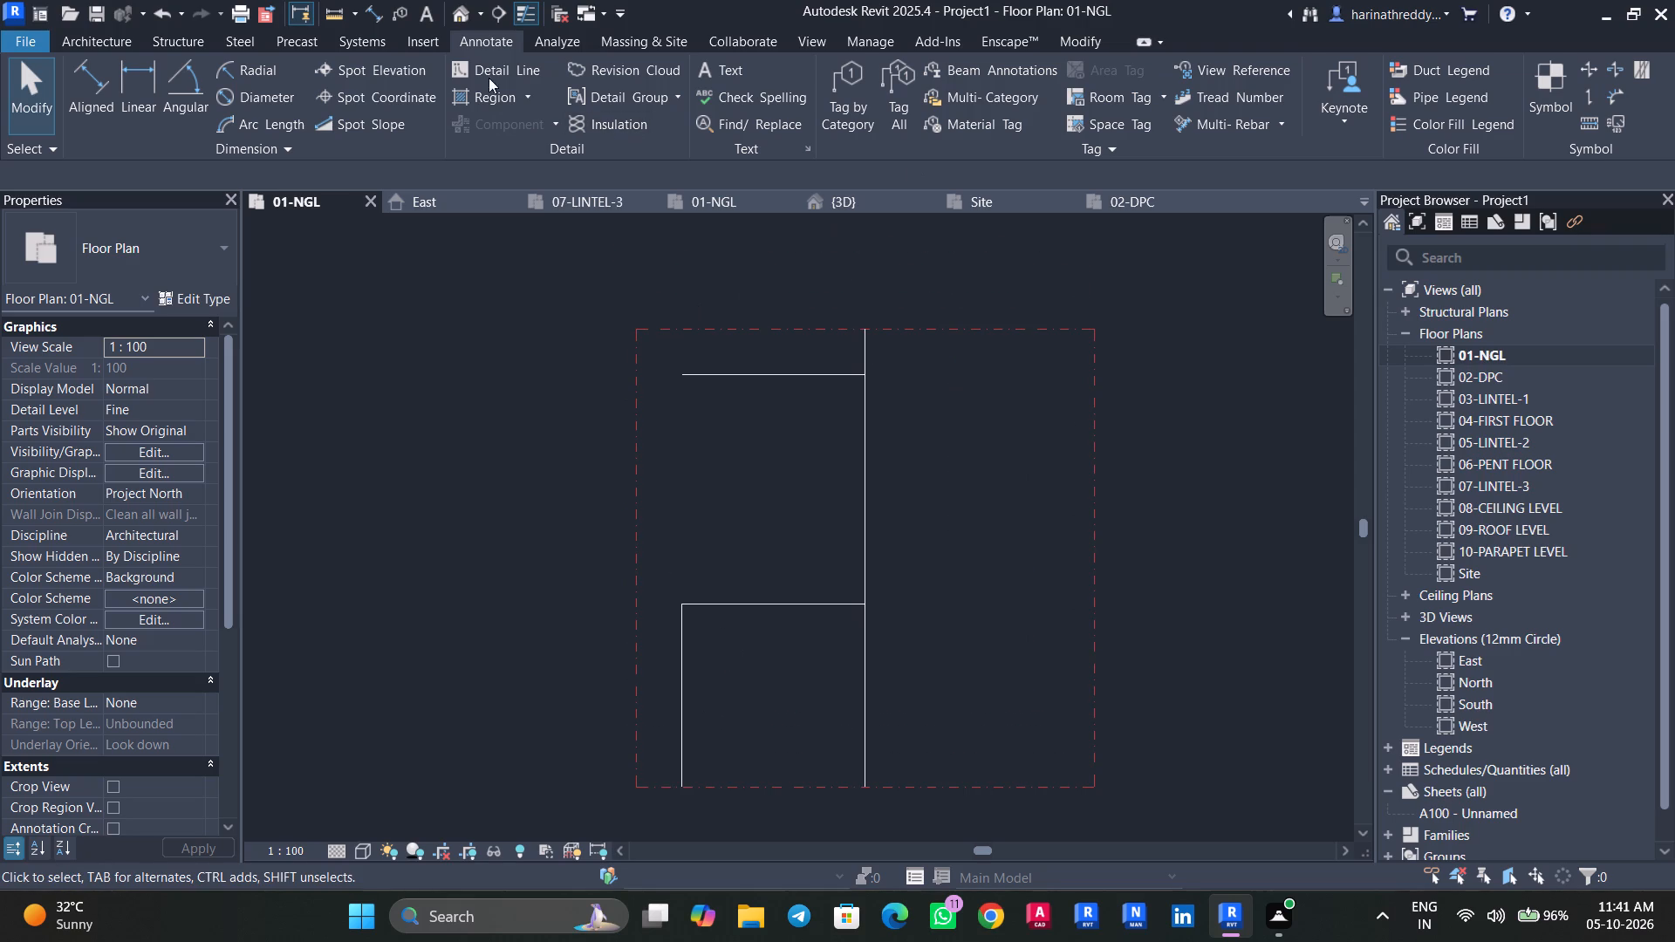
pyautogui.click(480, 71)
pyautogui.click(684, 380)
pyautogui.click(689, 605)
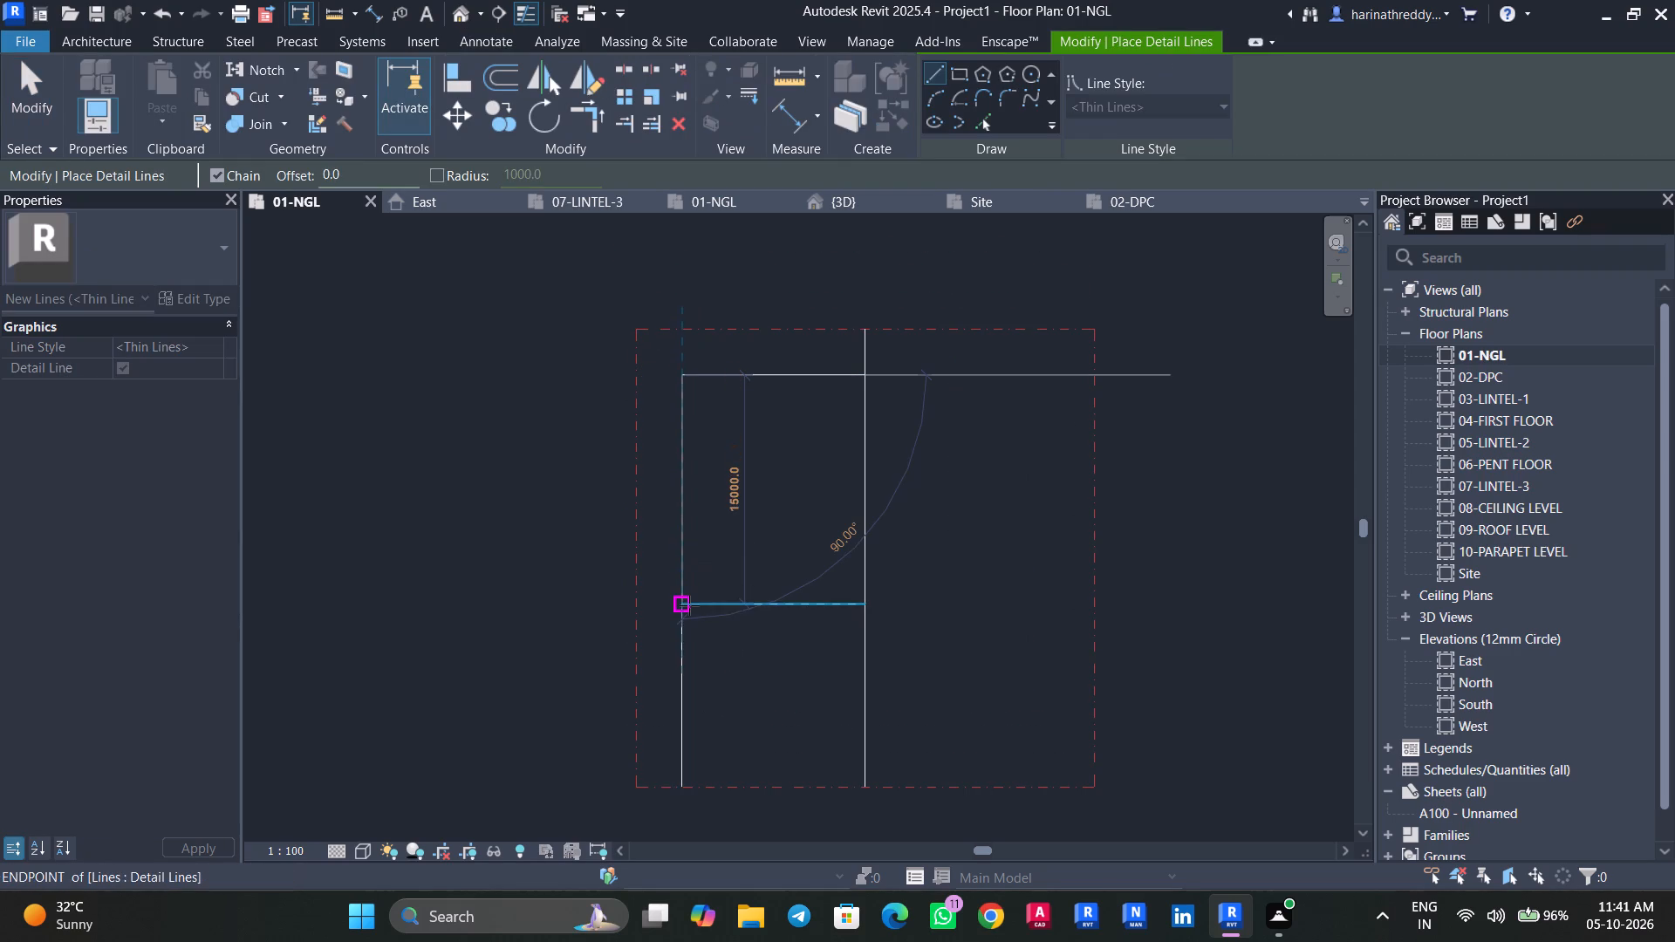
pyautogui.press('Escape')
pyautogui.press('Escape')
# Delete the 12000 mm vertical detail line between the rectangle's lower-left corner and the lower site boundary.
pyautogui.moveTo(776, 543); pyautogui.dragTo(762, 577, button='middle')
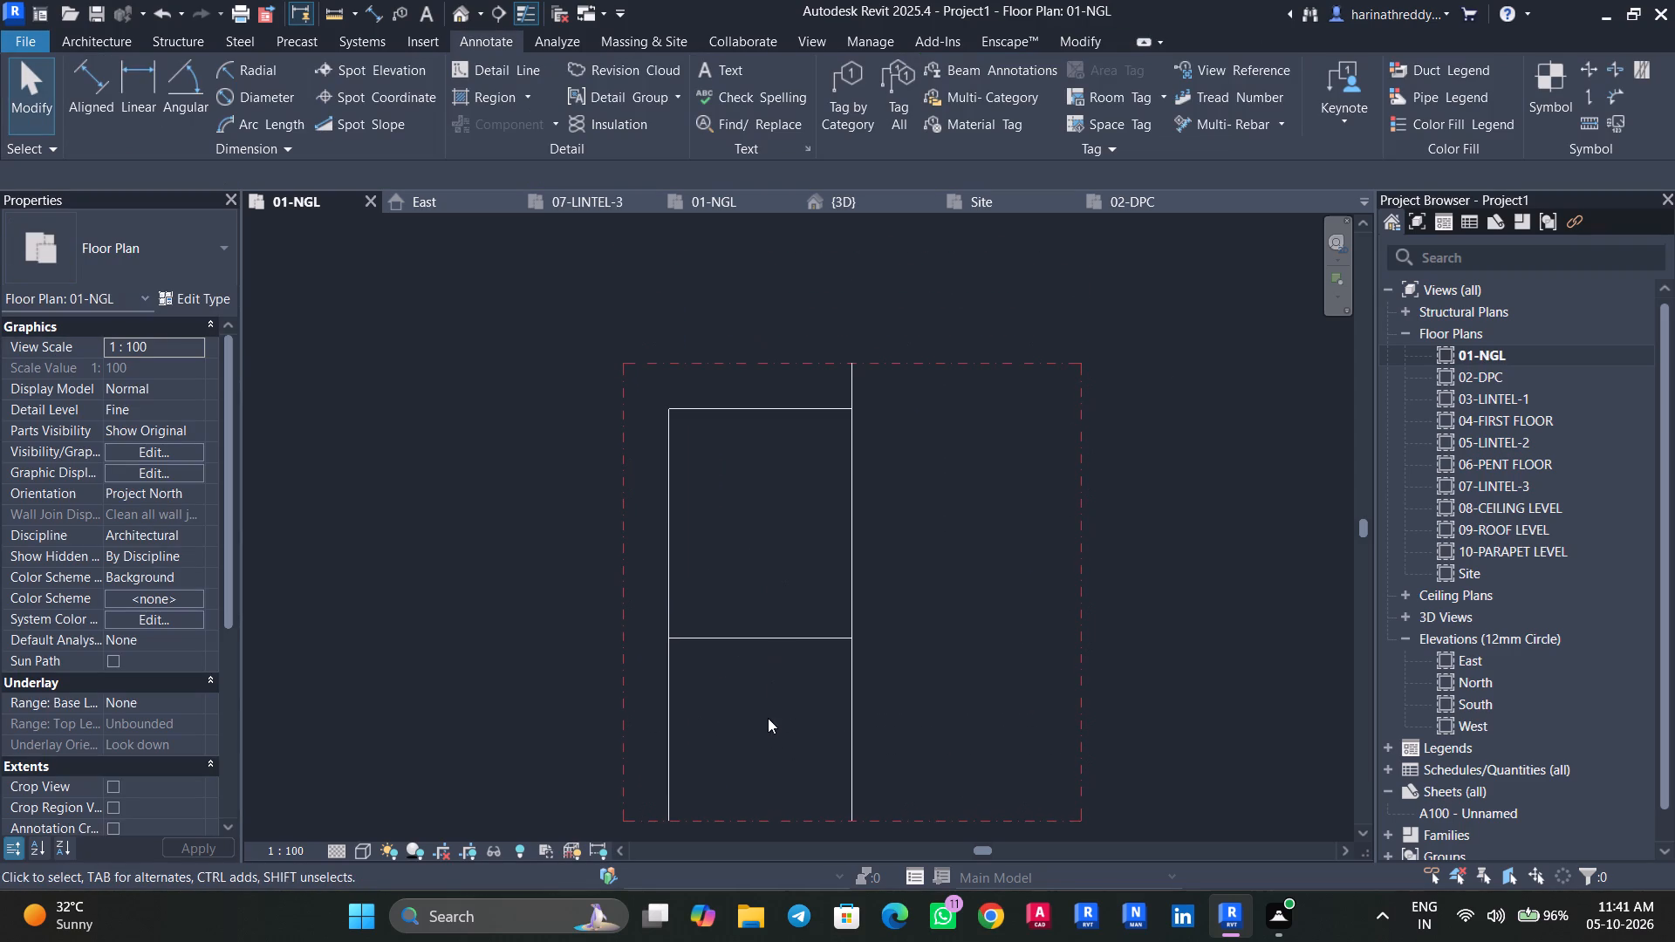
pyautogui.moveTo(714, 715); pyautogui.dragTo(653, 713)
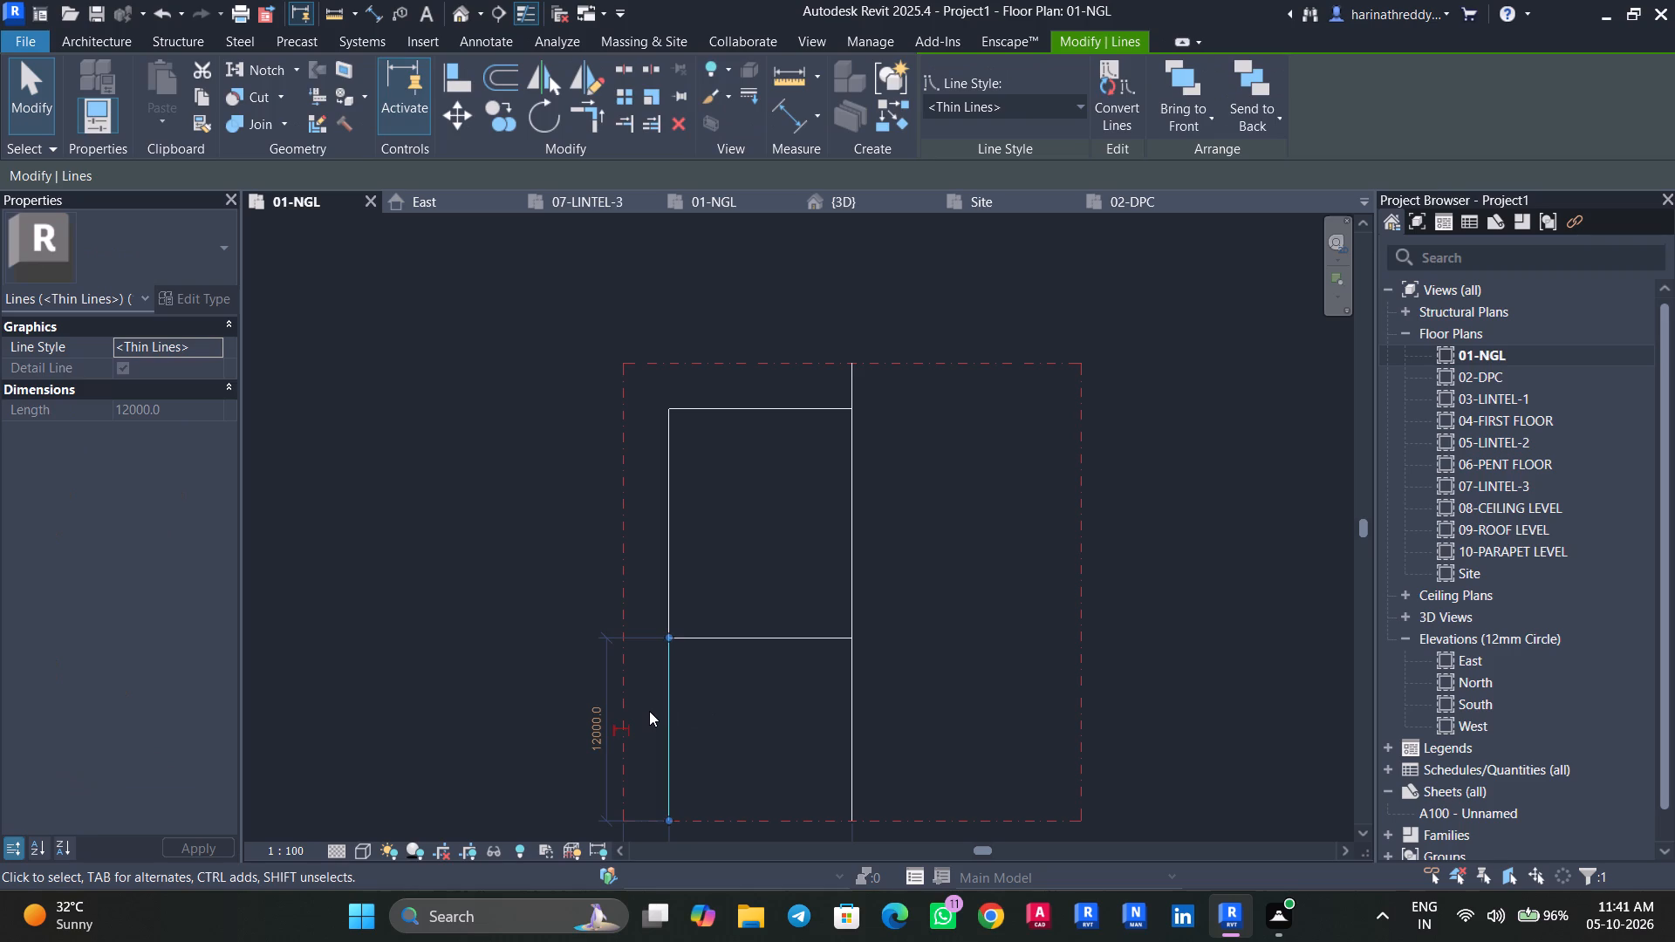
pyautogui.press('Delete')
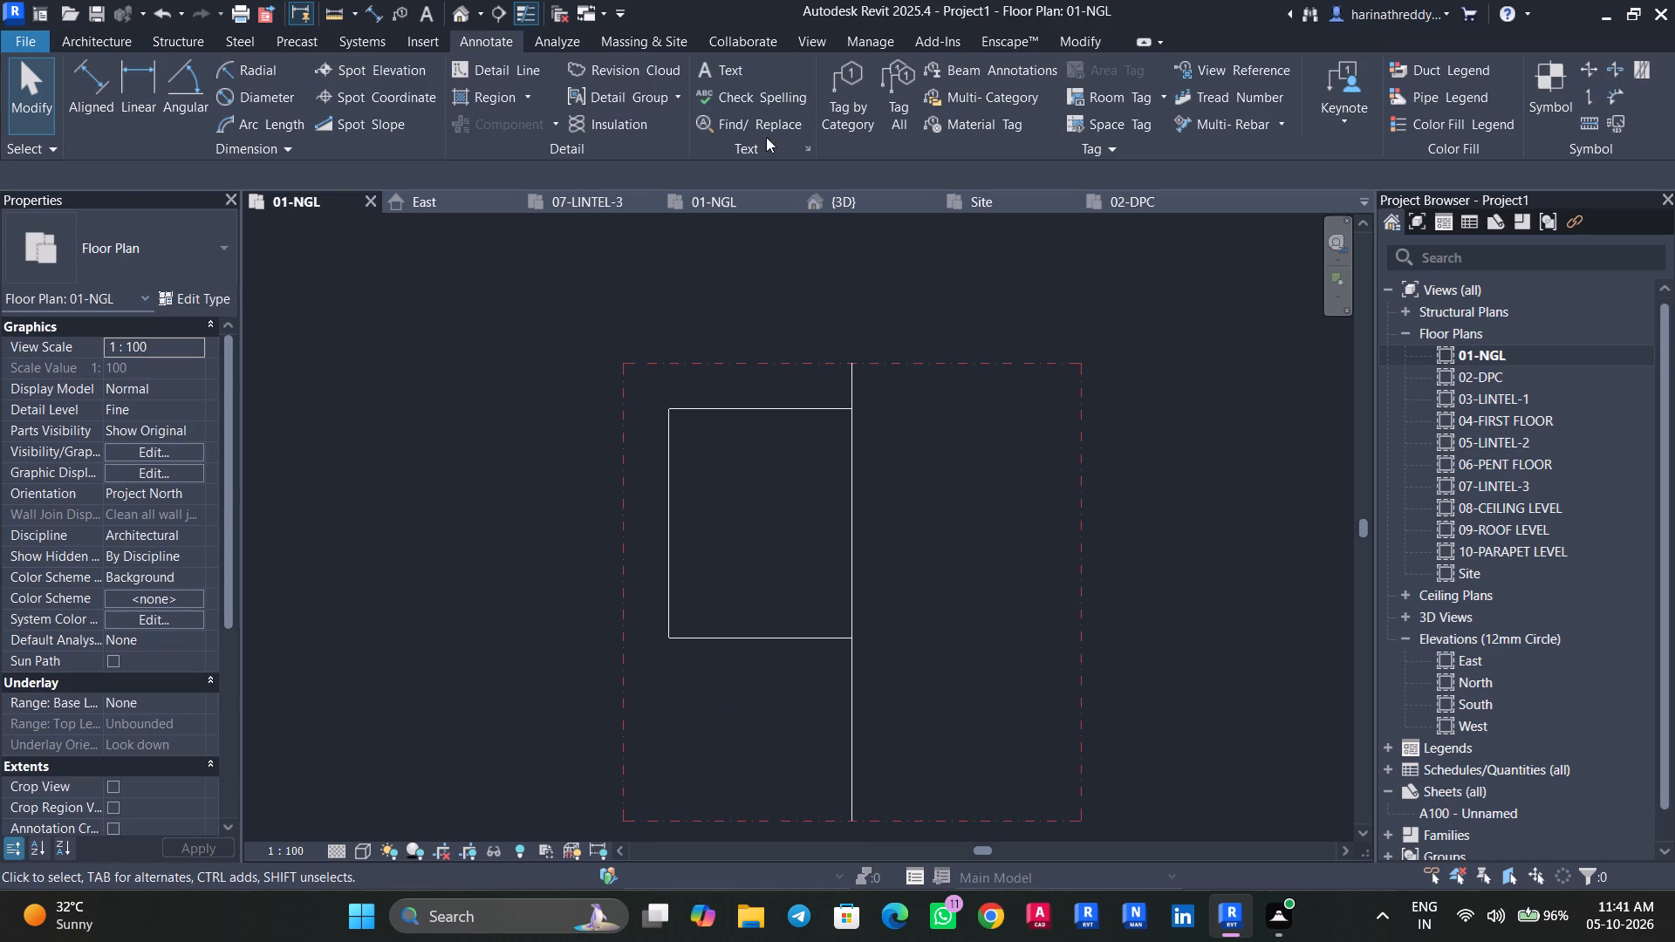
# Draw a 1500 mm horizontal detail line left from the centre line, 3600 mm below the building's top edge, continuing vertically up to that edge.
pyautogui.click(481, 71)
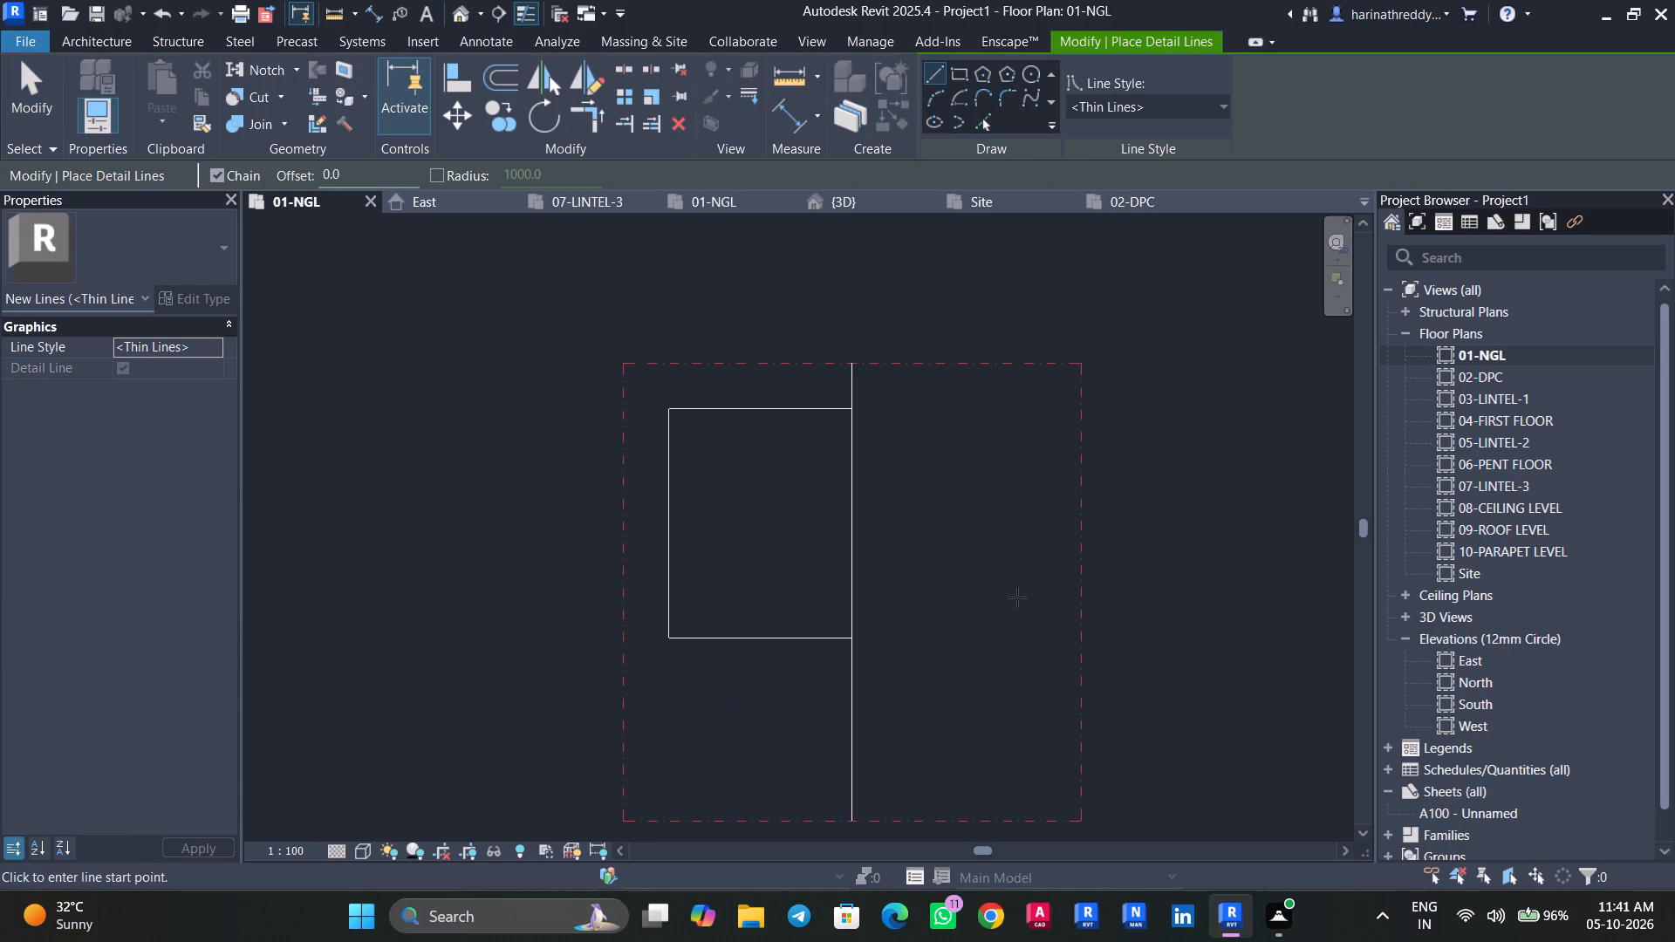
pyautogui.scroll(7, 851, 468)
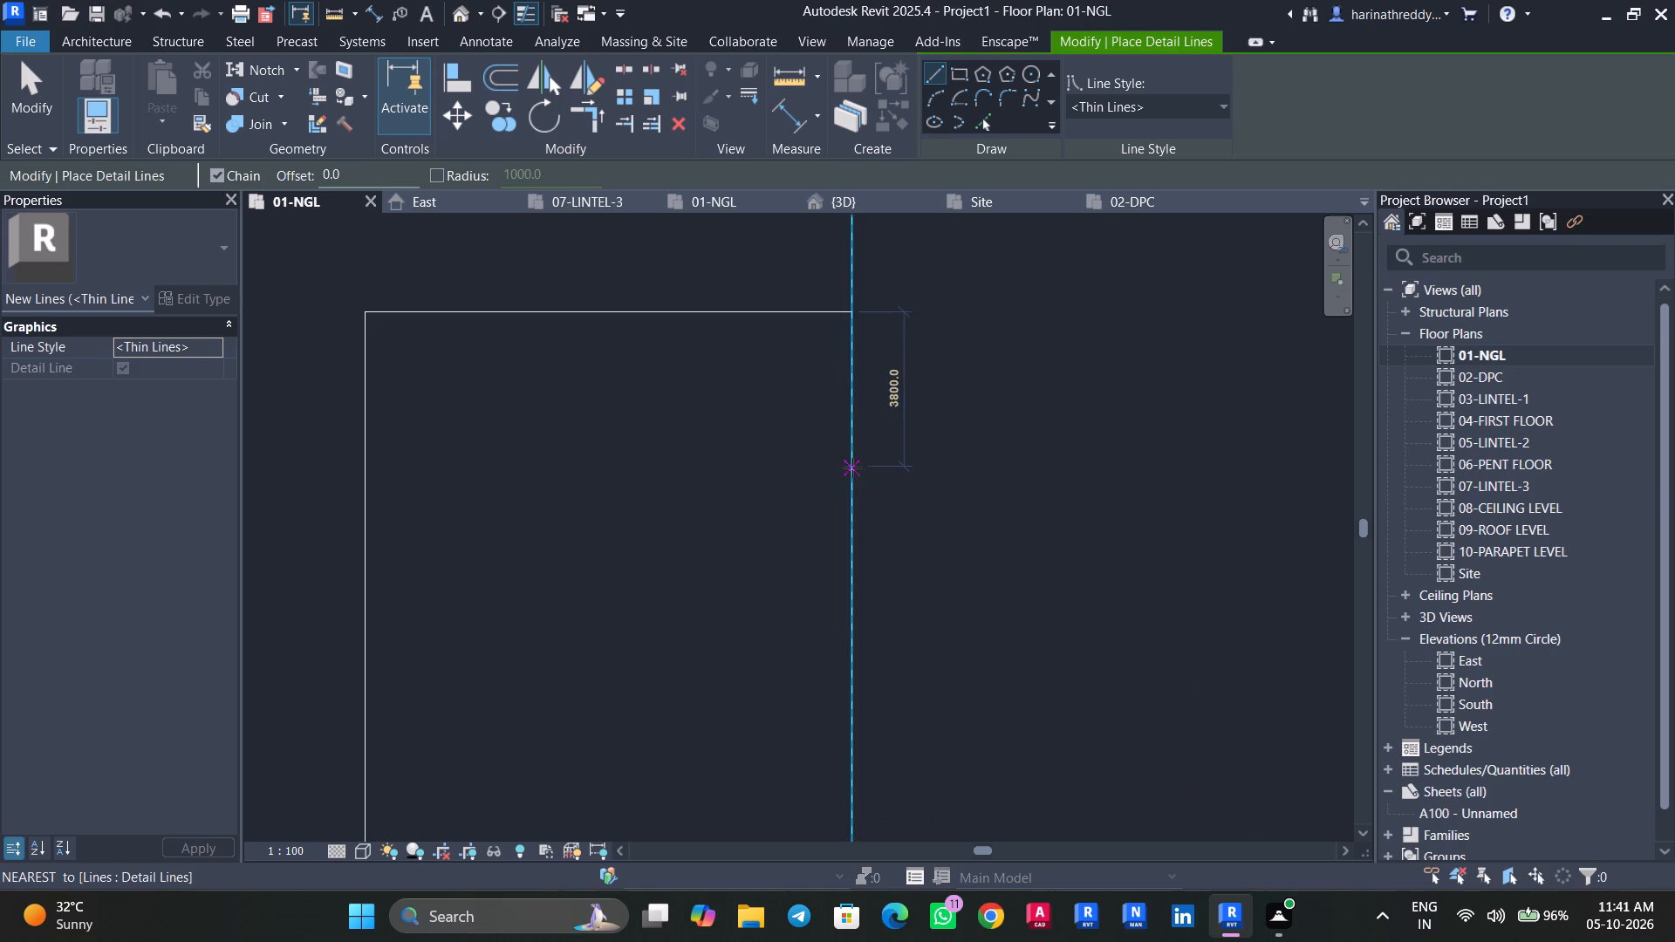
pyautogui.moveTo(852, 468); pyautogui.dragTo(859, 556, button='middle')
pyautogui.scroll(2, 859, 556)
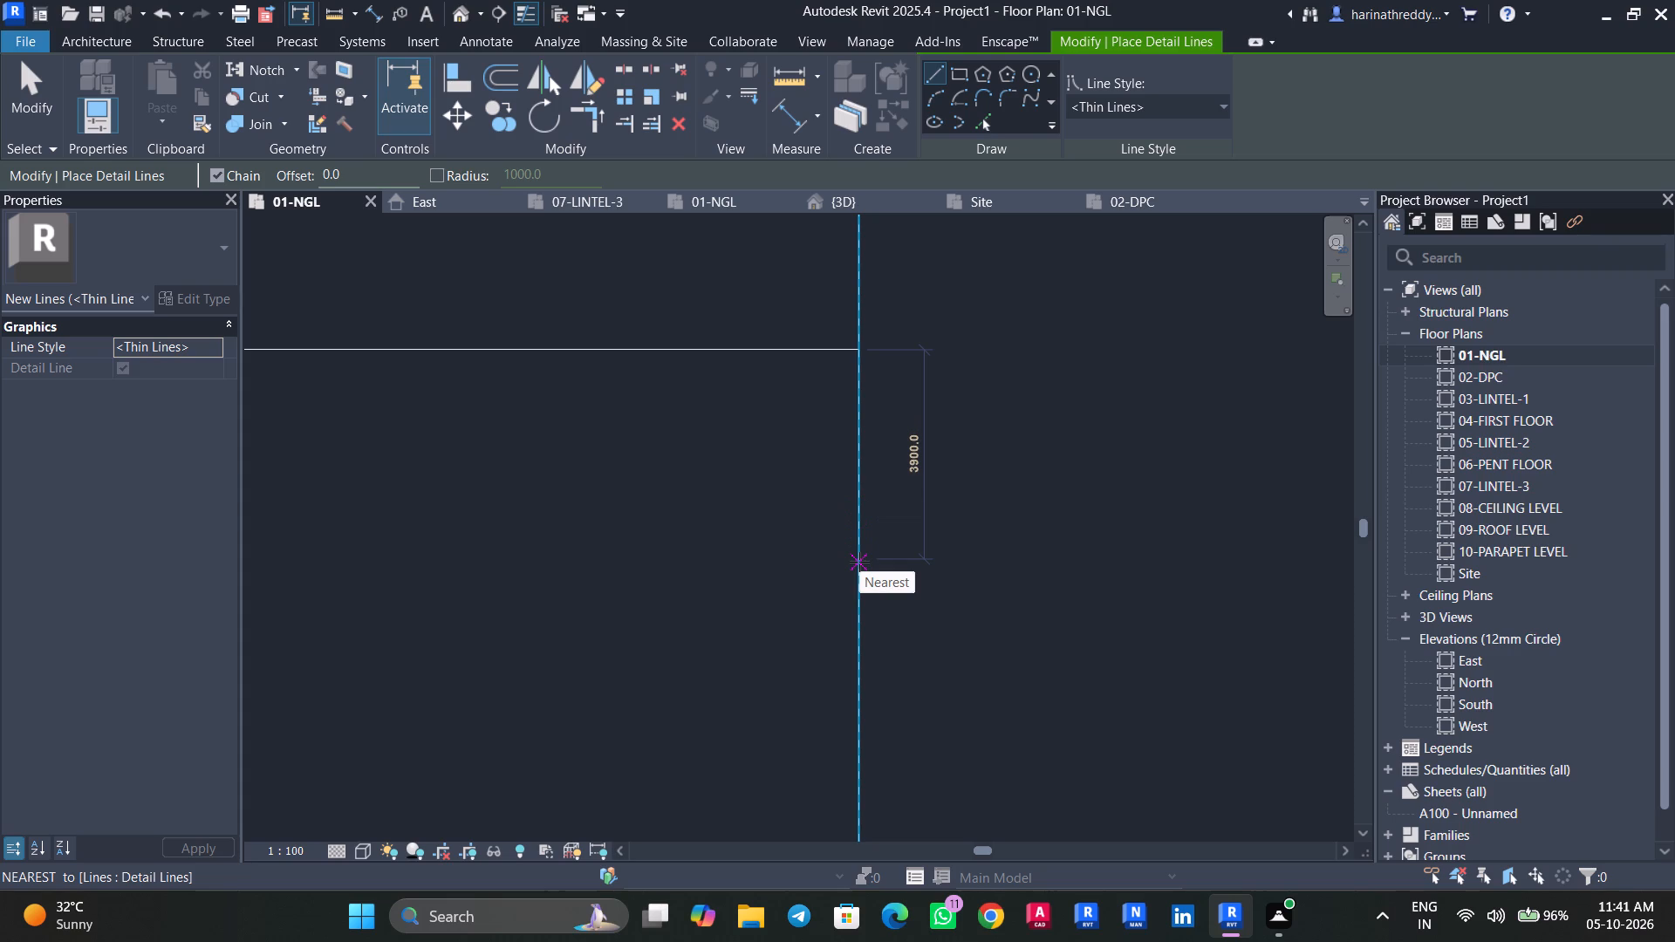
pyautogui.click(858, 543)
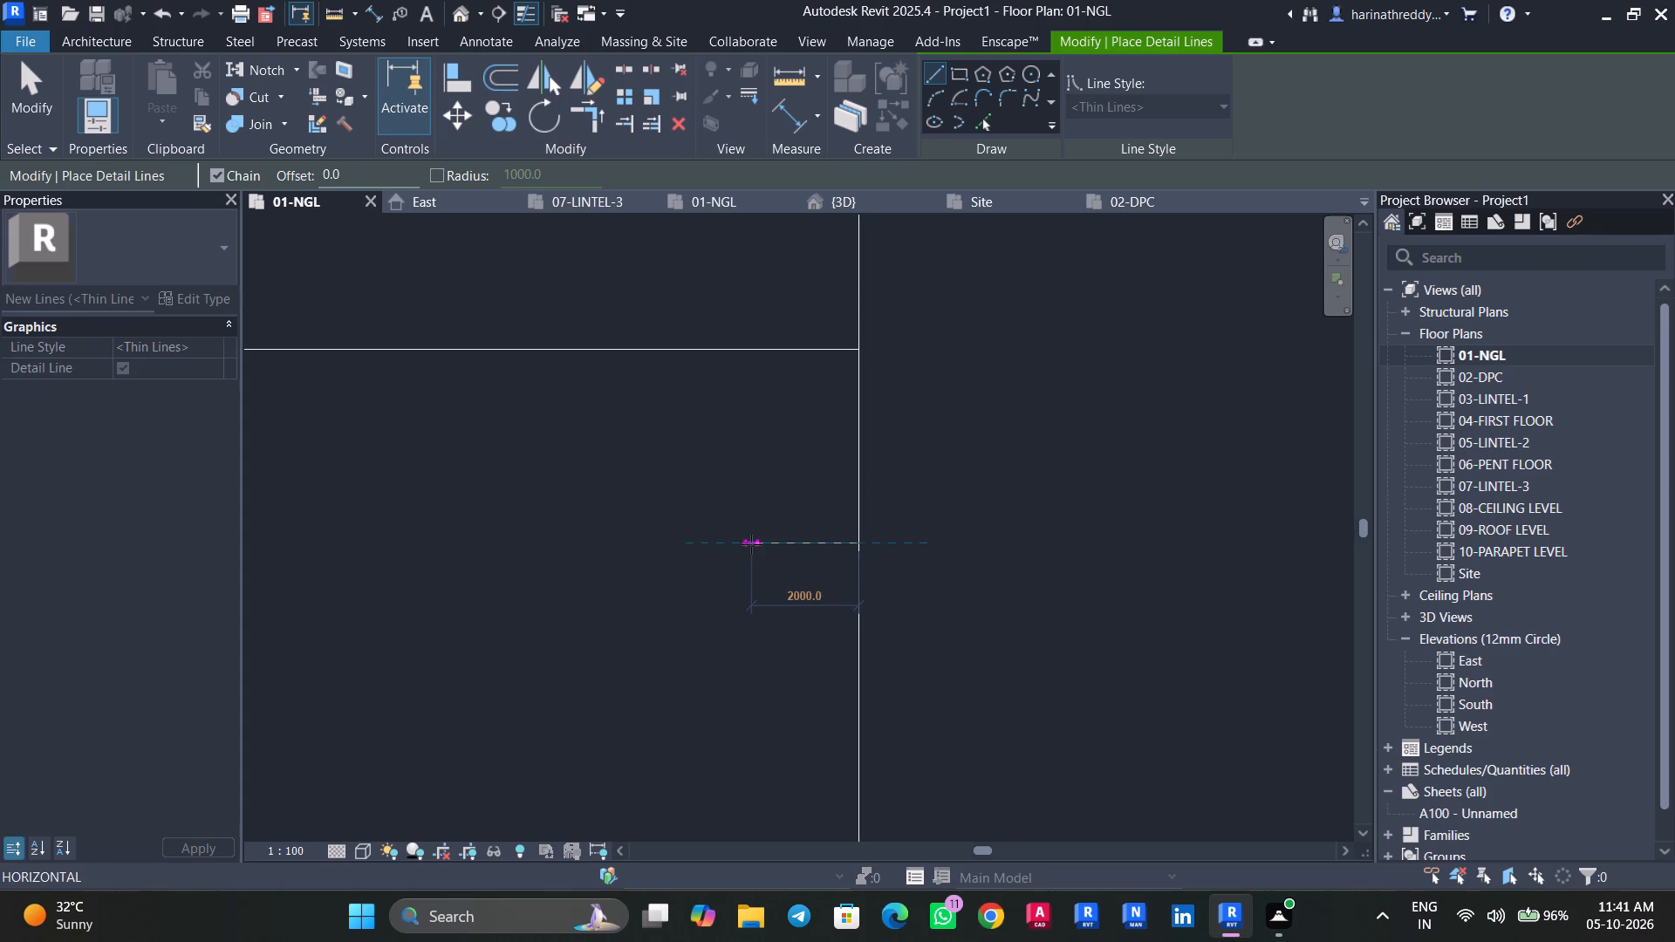
pyautogui.moveTo(751, 544); pyautogui.dragTo(982, 553, button='middle')
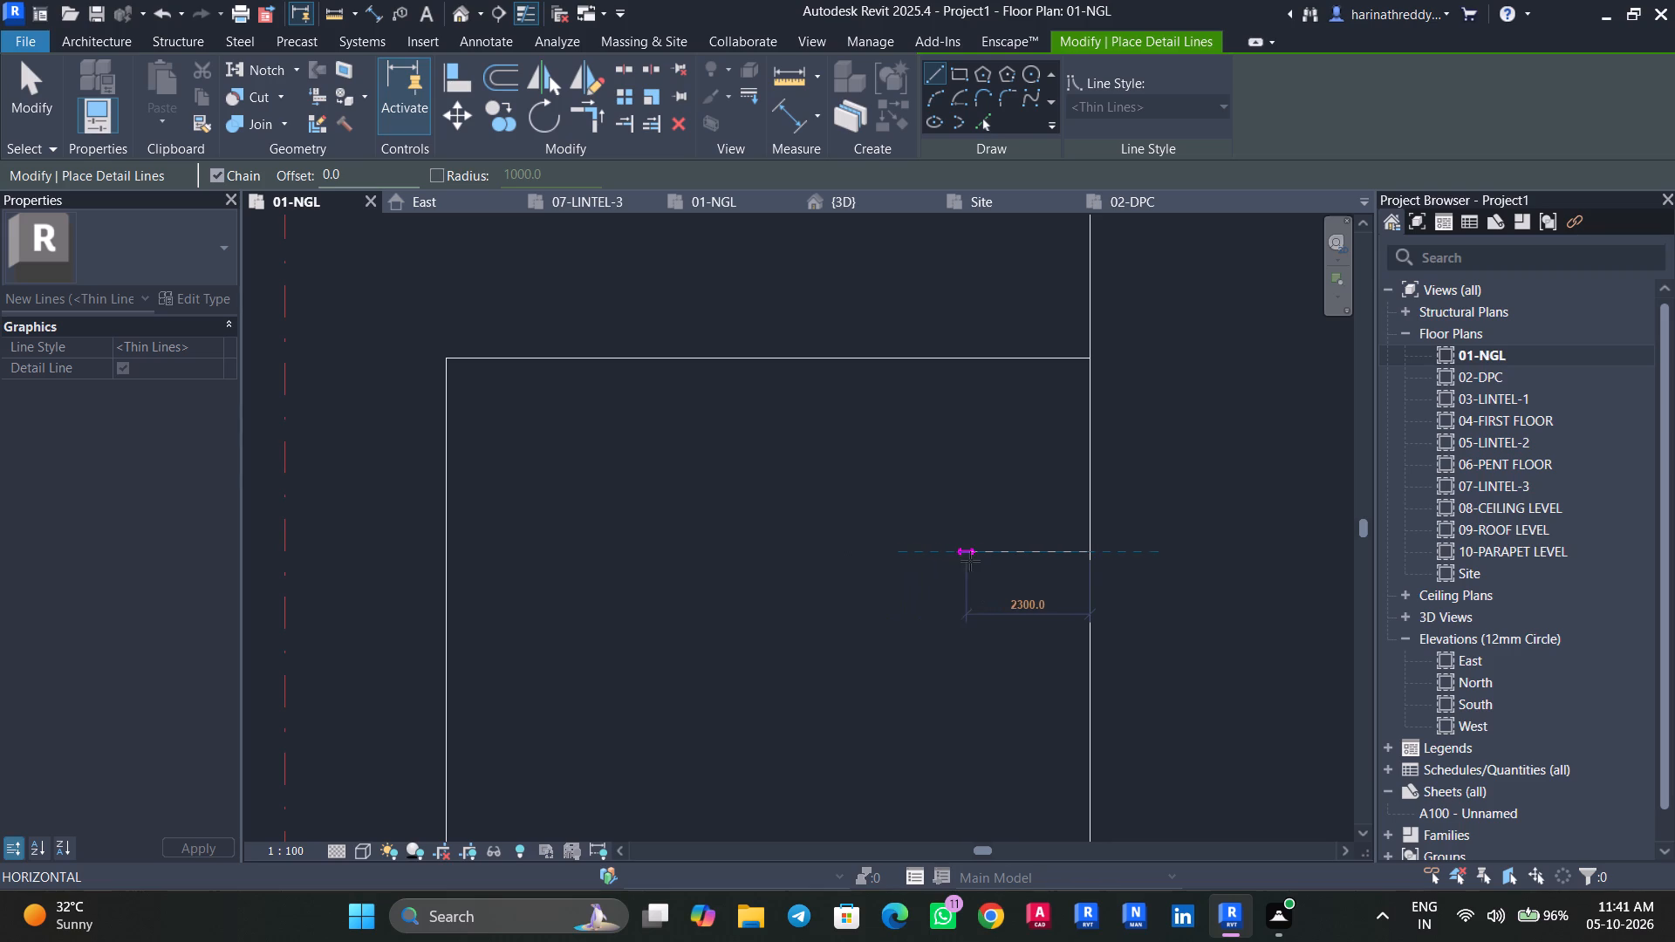
pyautogui.click(1010, 562)
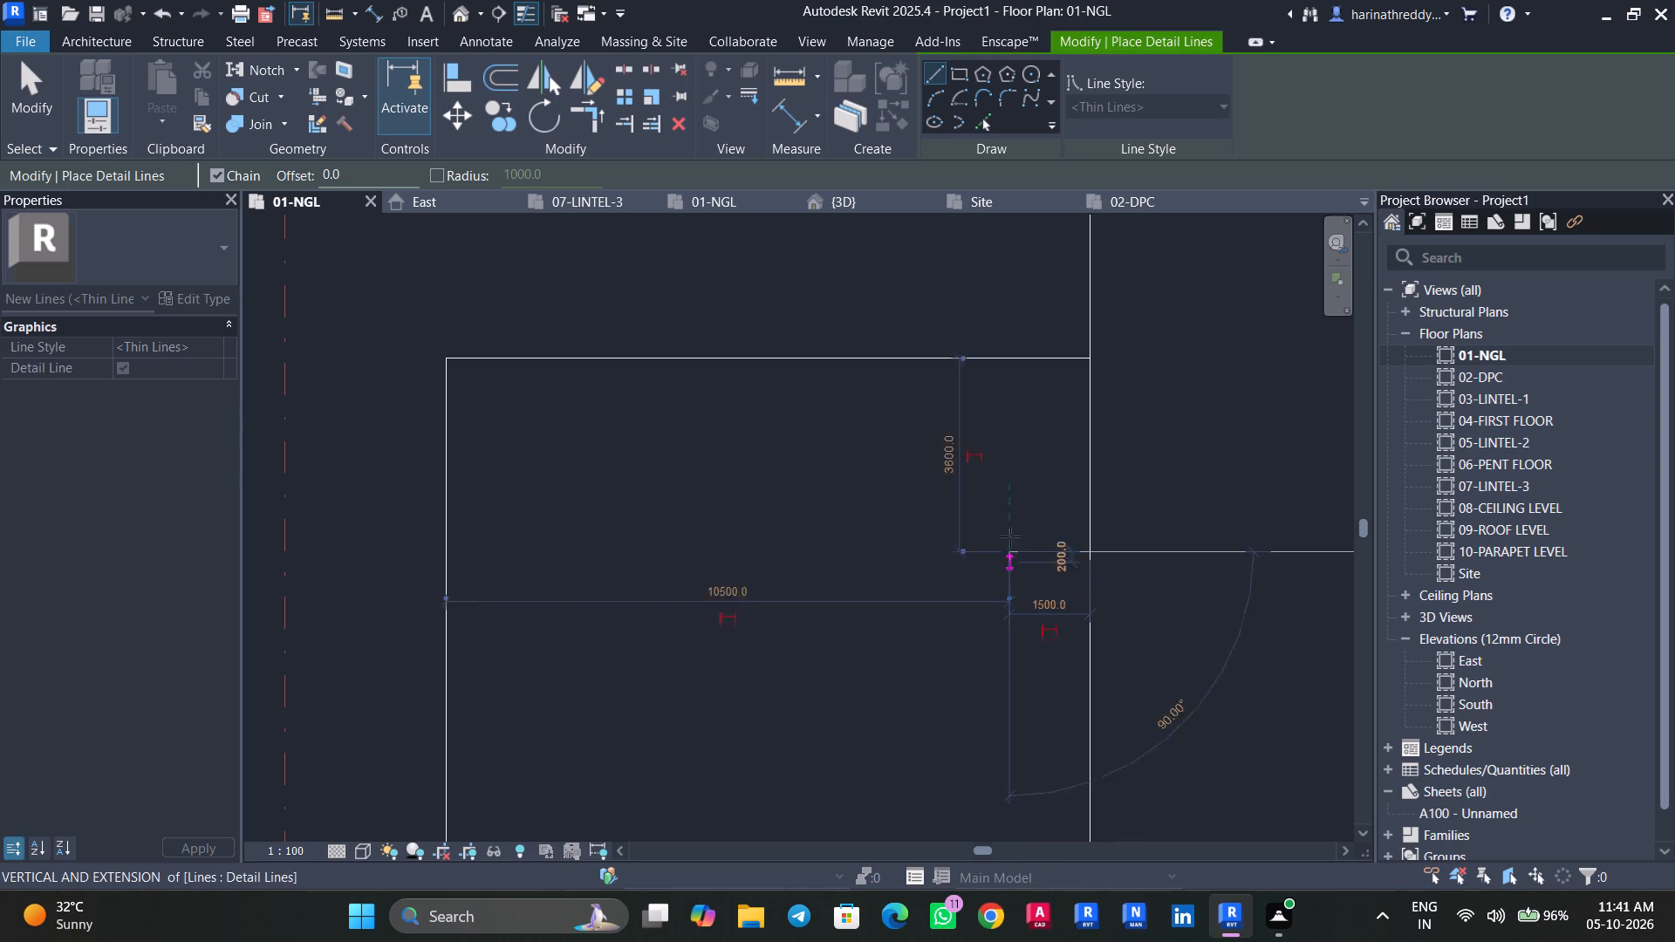
pyautogui.click(1004, 352)
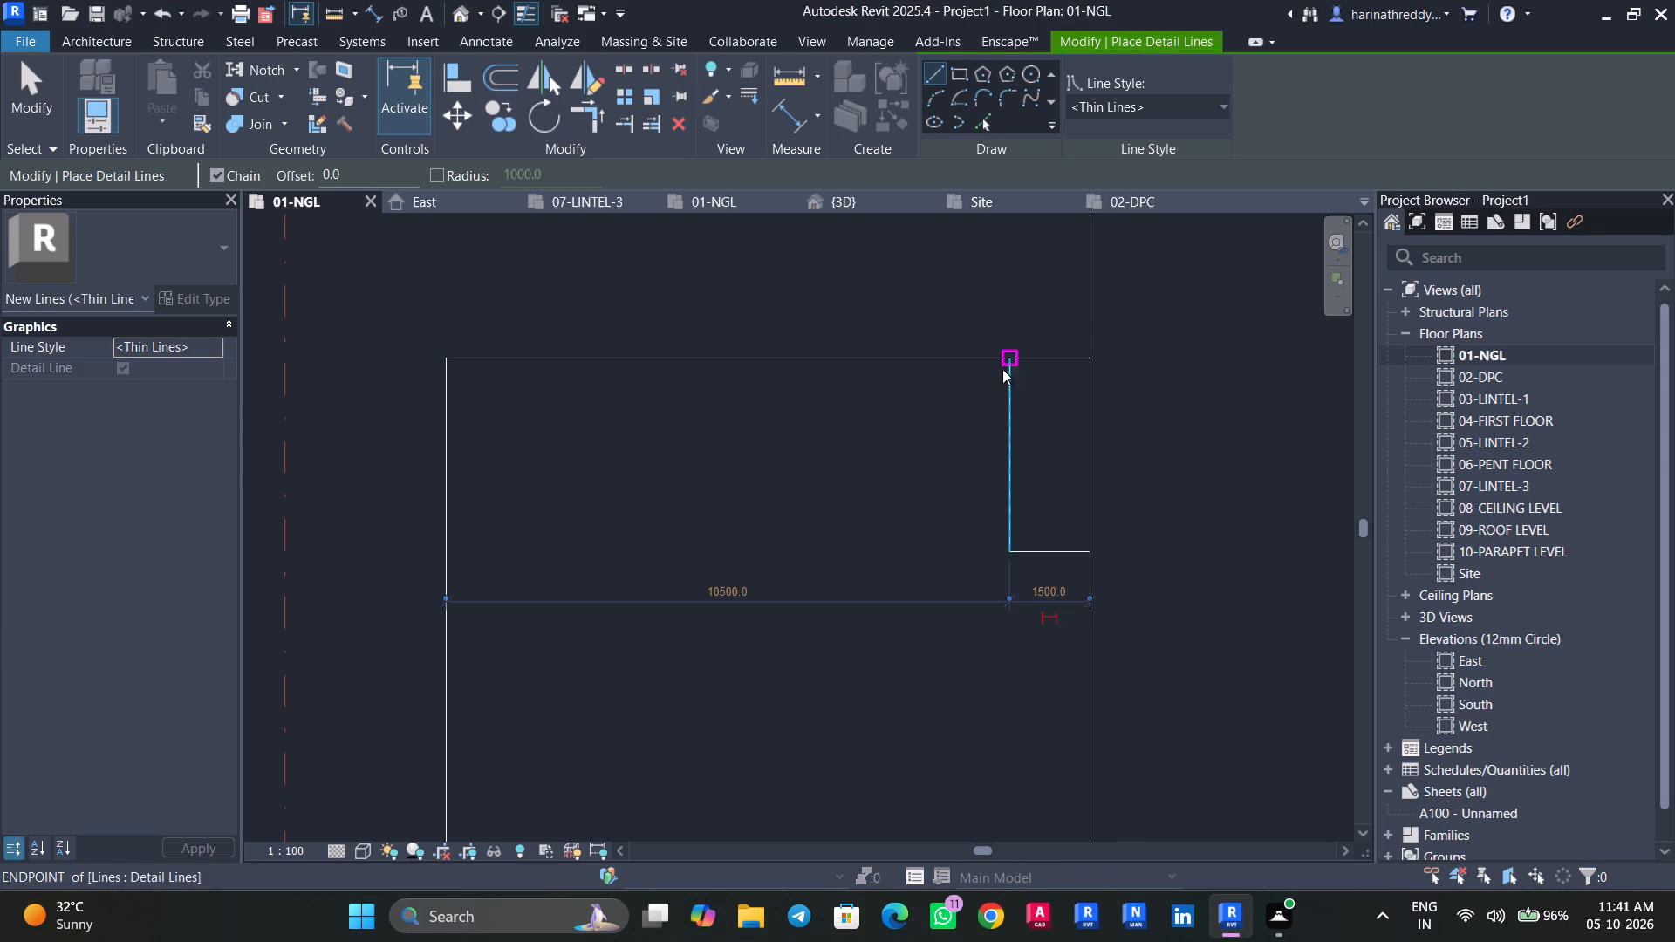
pyautogui.press('Escape')
# Draw a 3600 mm horizontal detail line left from the small box's lower-left corner, continuing vertically up to the building's top edge.
pyautogui.click(1007, 553)
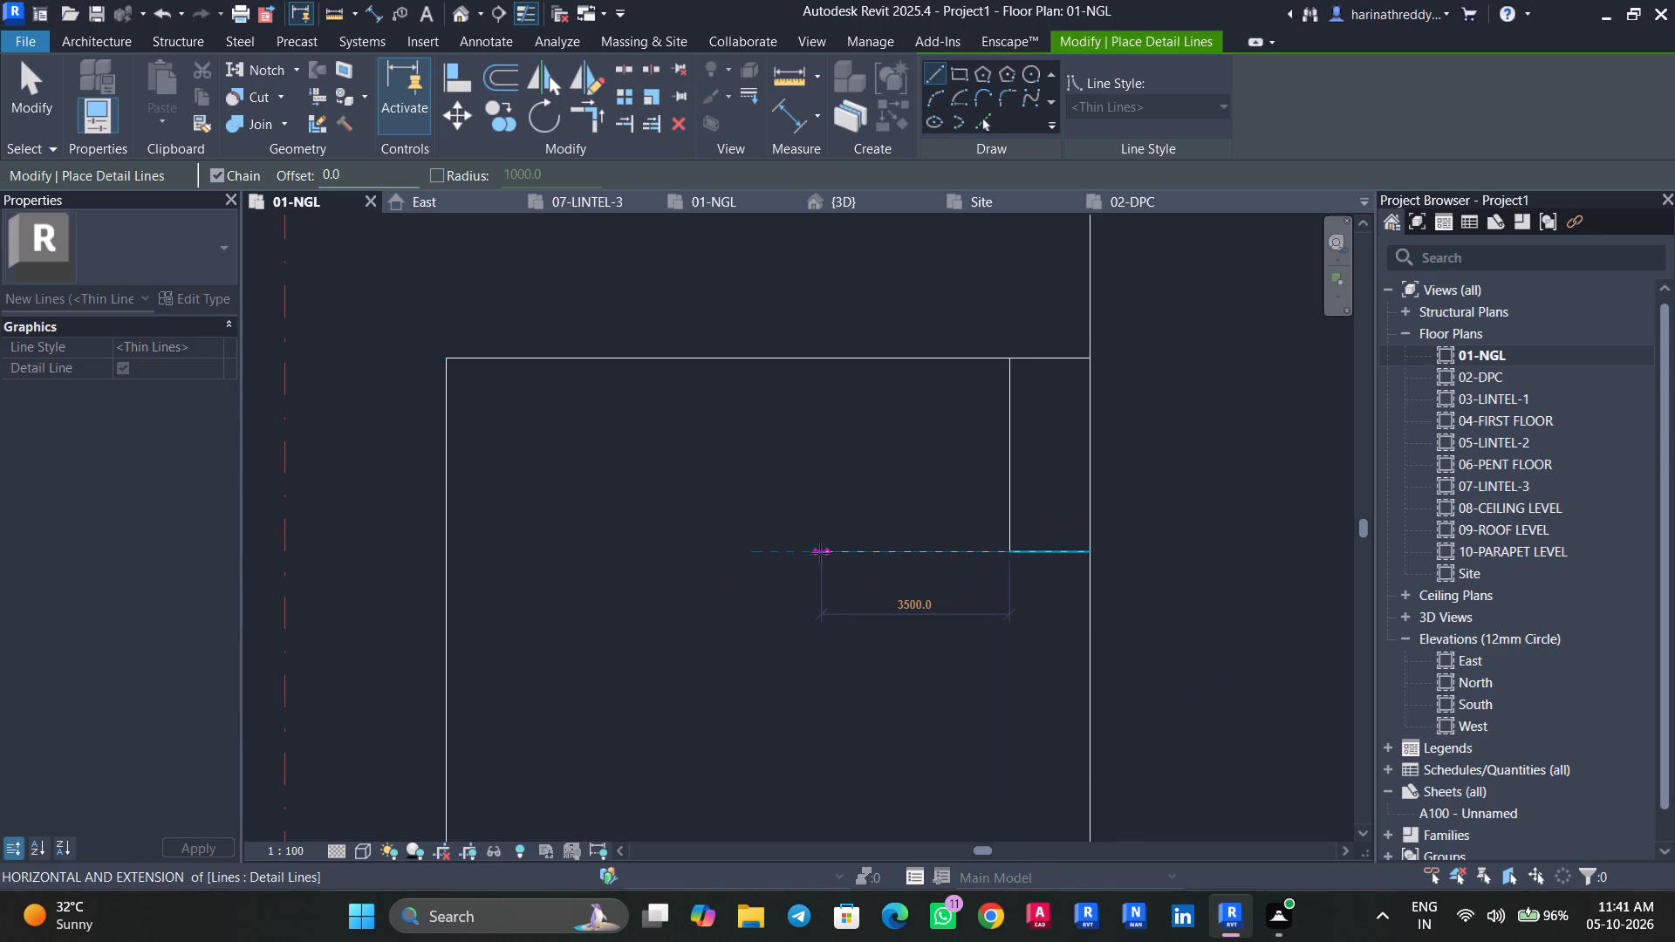
pyautogui.write('3.')
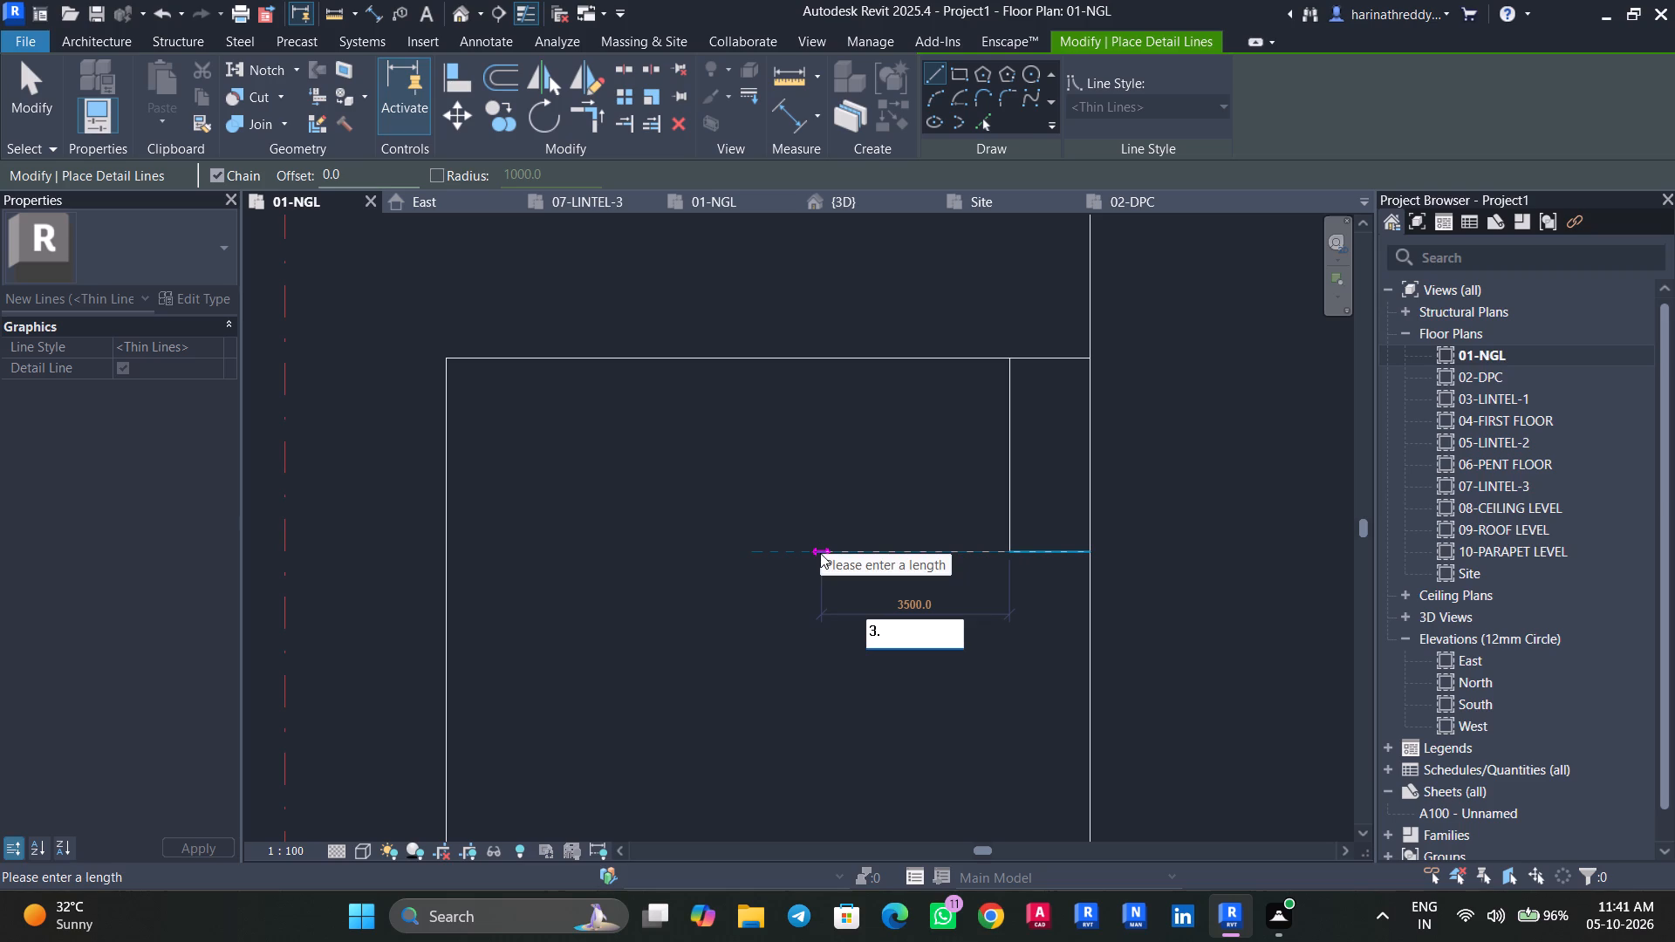
pyautogui.press('BackSpace')
pyautogui.write('600')
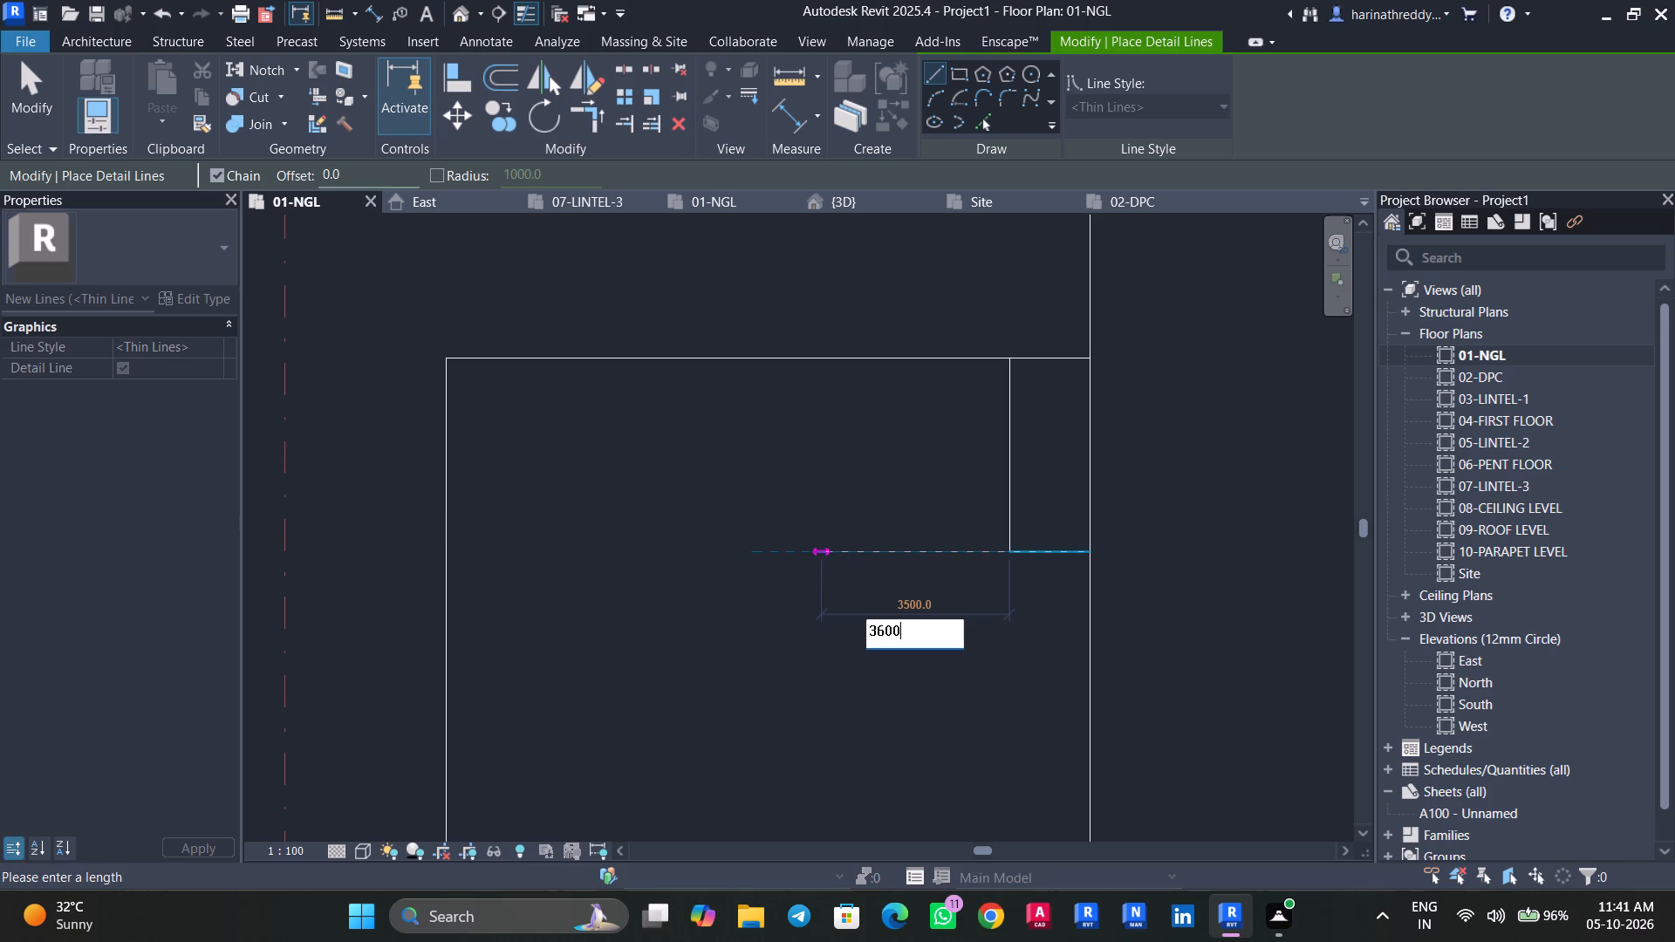
pyautogui.press('Return')
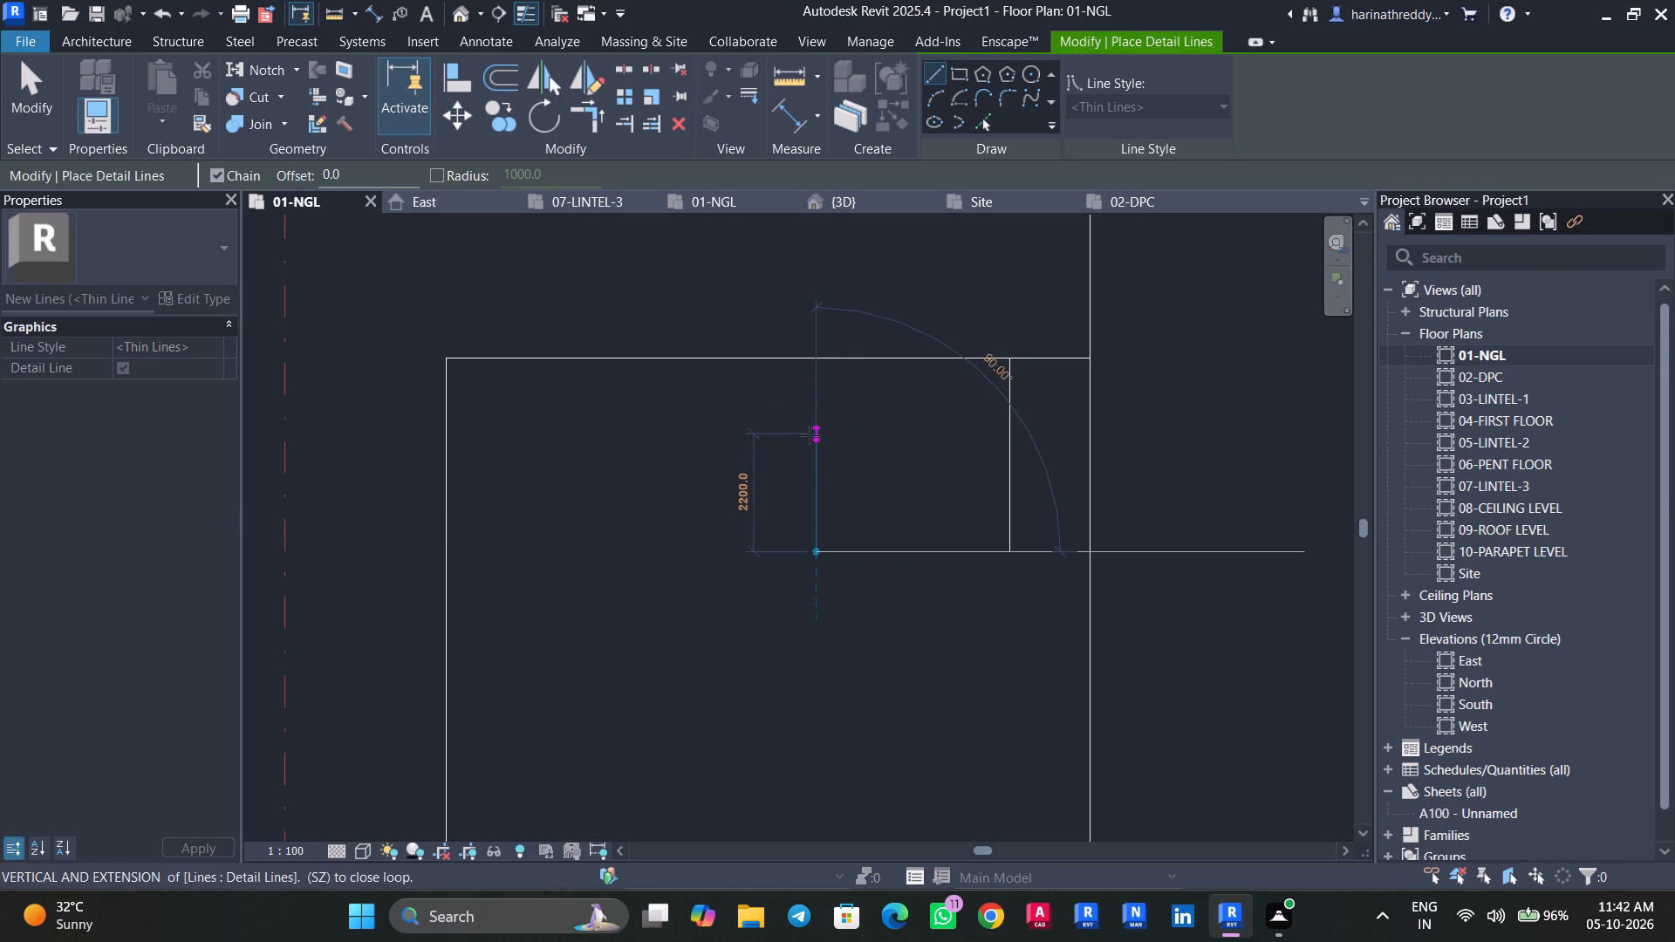
pyautogui.click(818, 362)
pyautogui.press('Escape')
# Draw a detail-line box 5100 mm wide and 4000 mm high against the centre line below the upper rooms, its left side aligned with theirs.
pyautogui.moveTo(967, 668); pyautogui.dragTo(911, 573, button='middle')
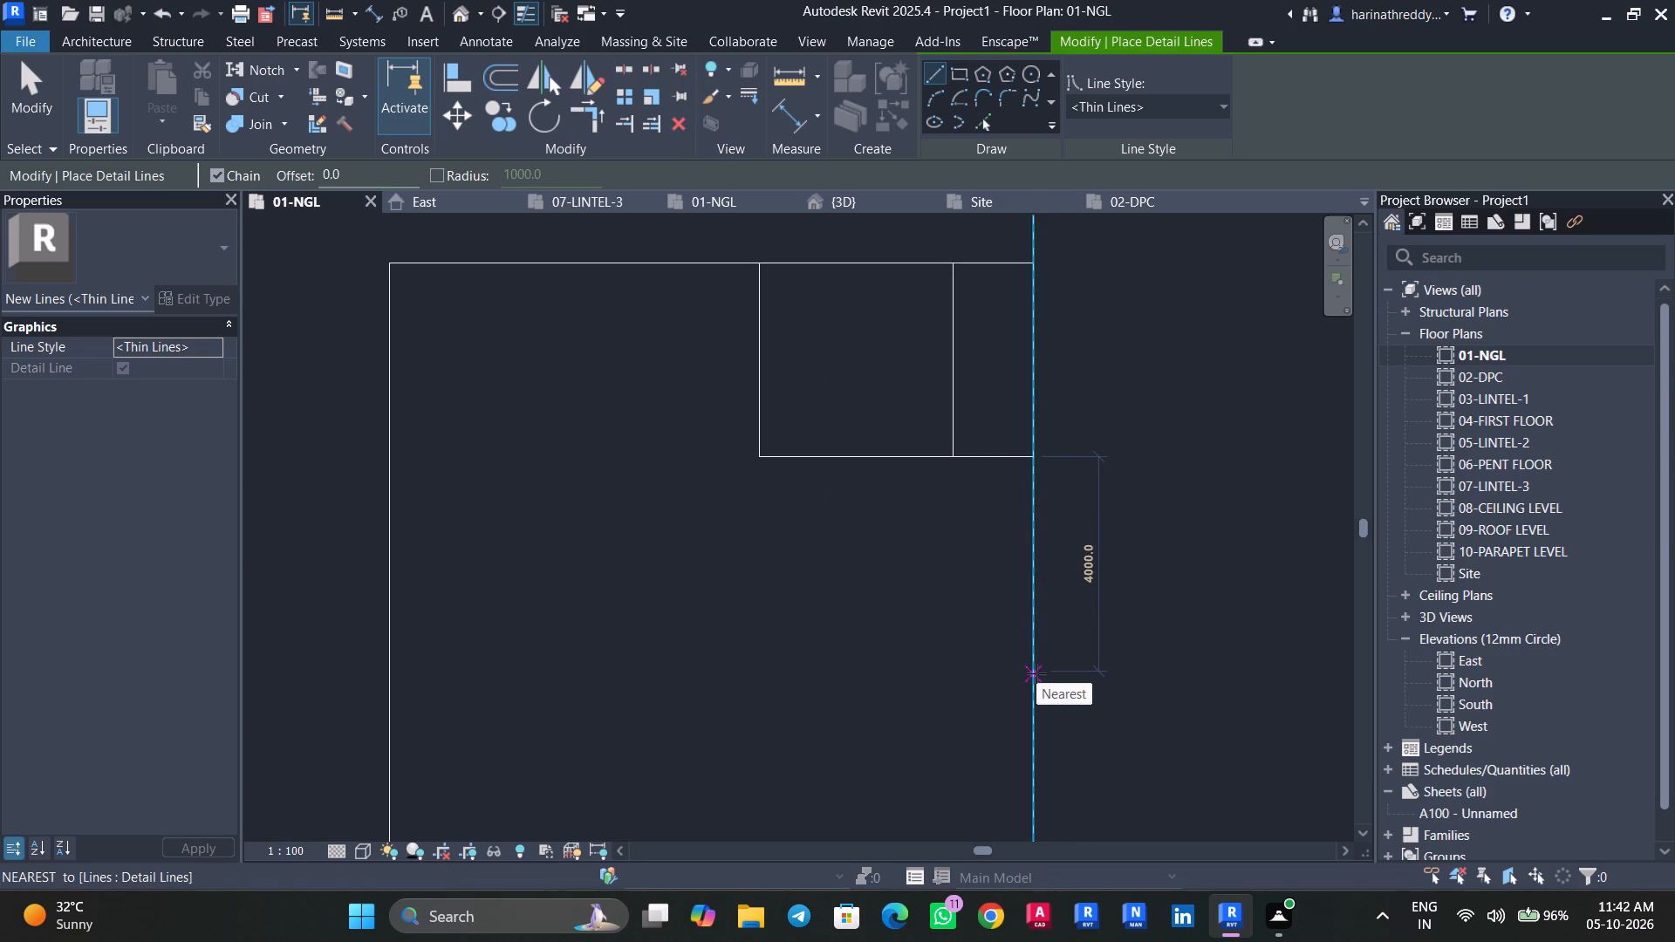
pyautogui.scroll(-1, 1036, 673)
pyautogui.scroll(1, 1036, 673)
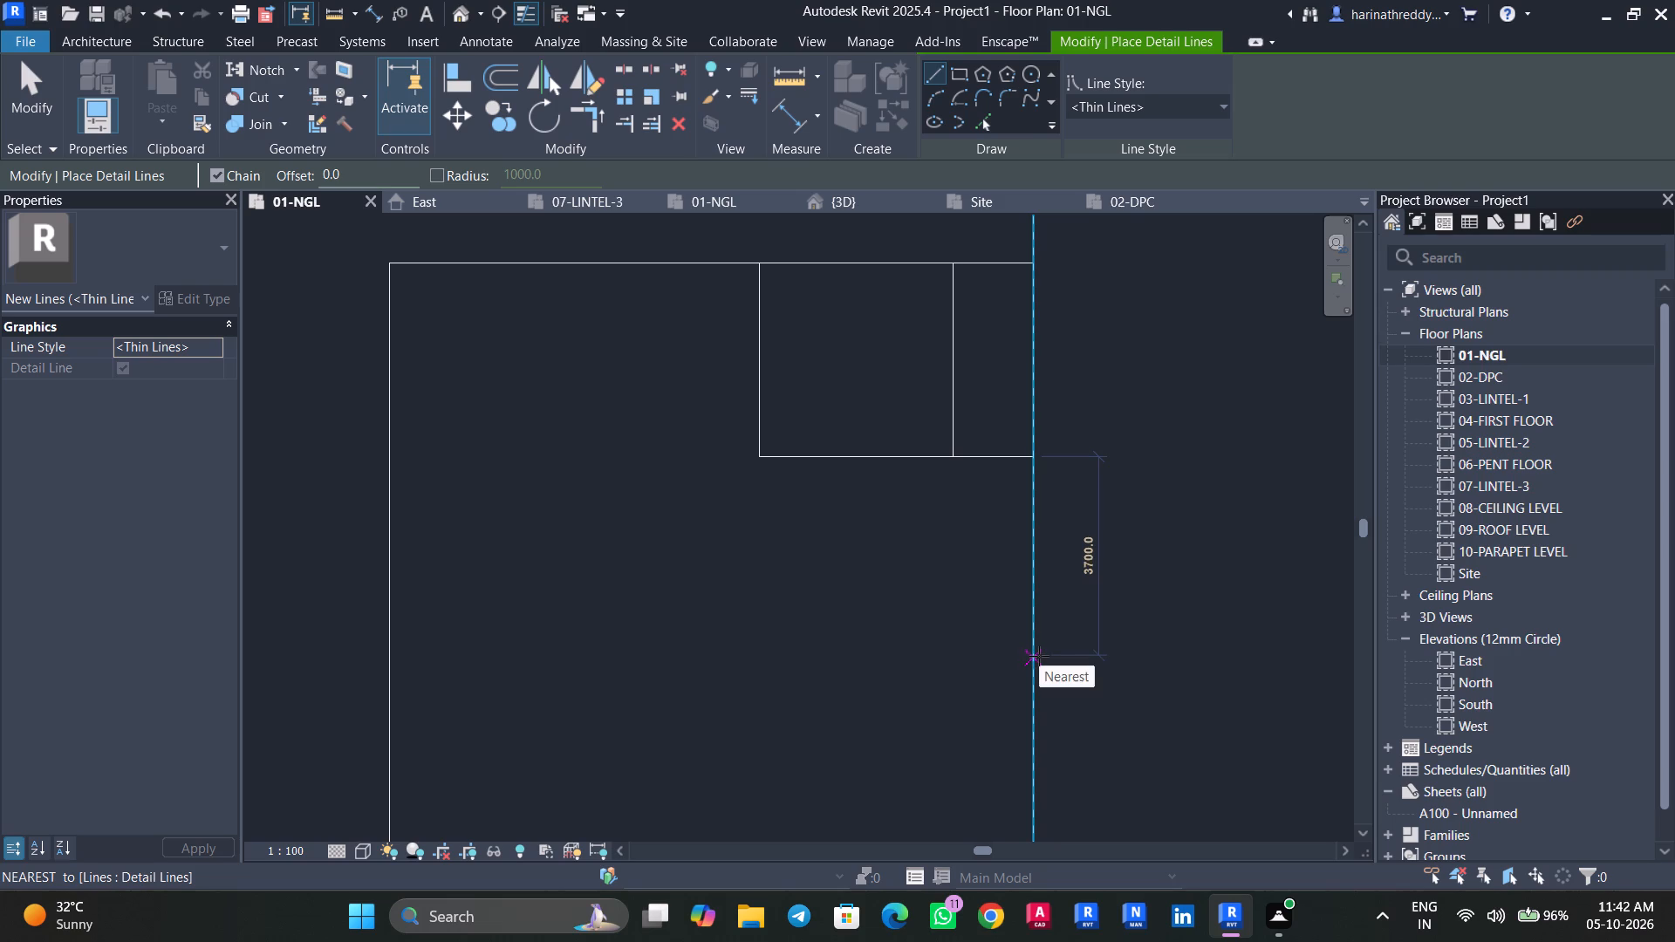
pyautogui.click(1040, 662)
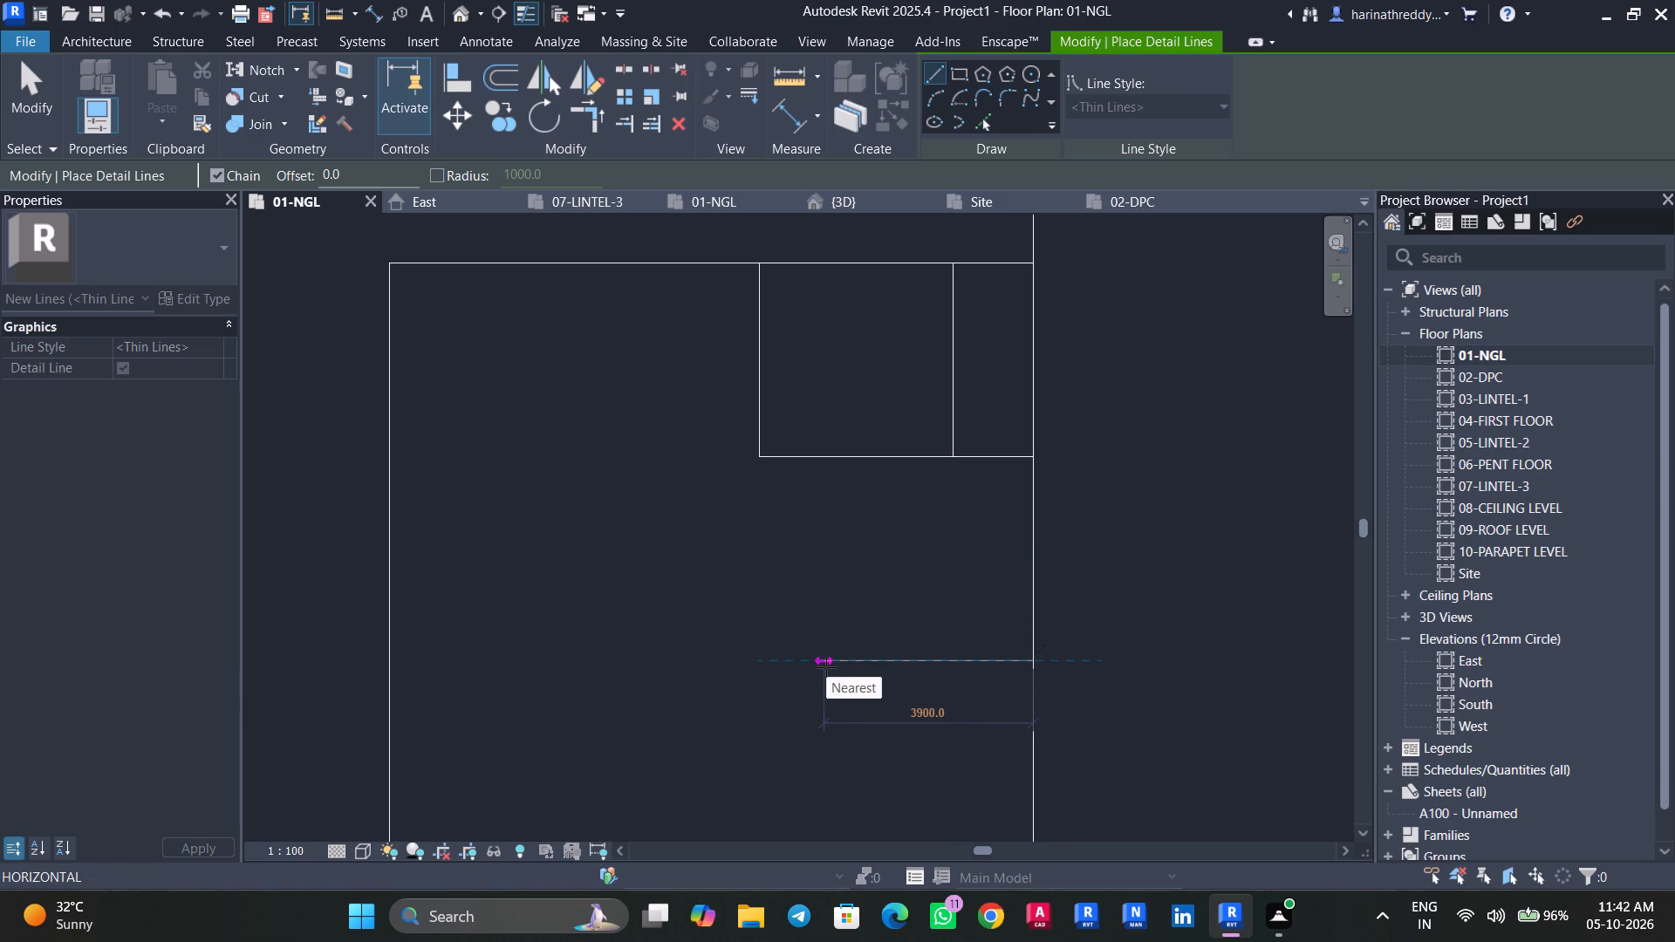
pyautogui.click(758, 659)
pyautogui.moveTo(759, 759); pyautogui.dragTo(801, 560, button='middle')
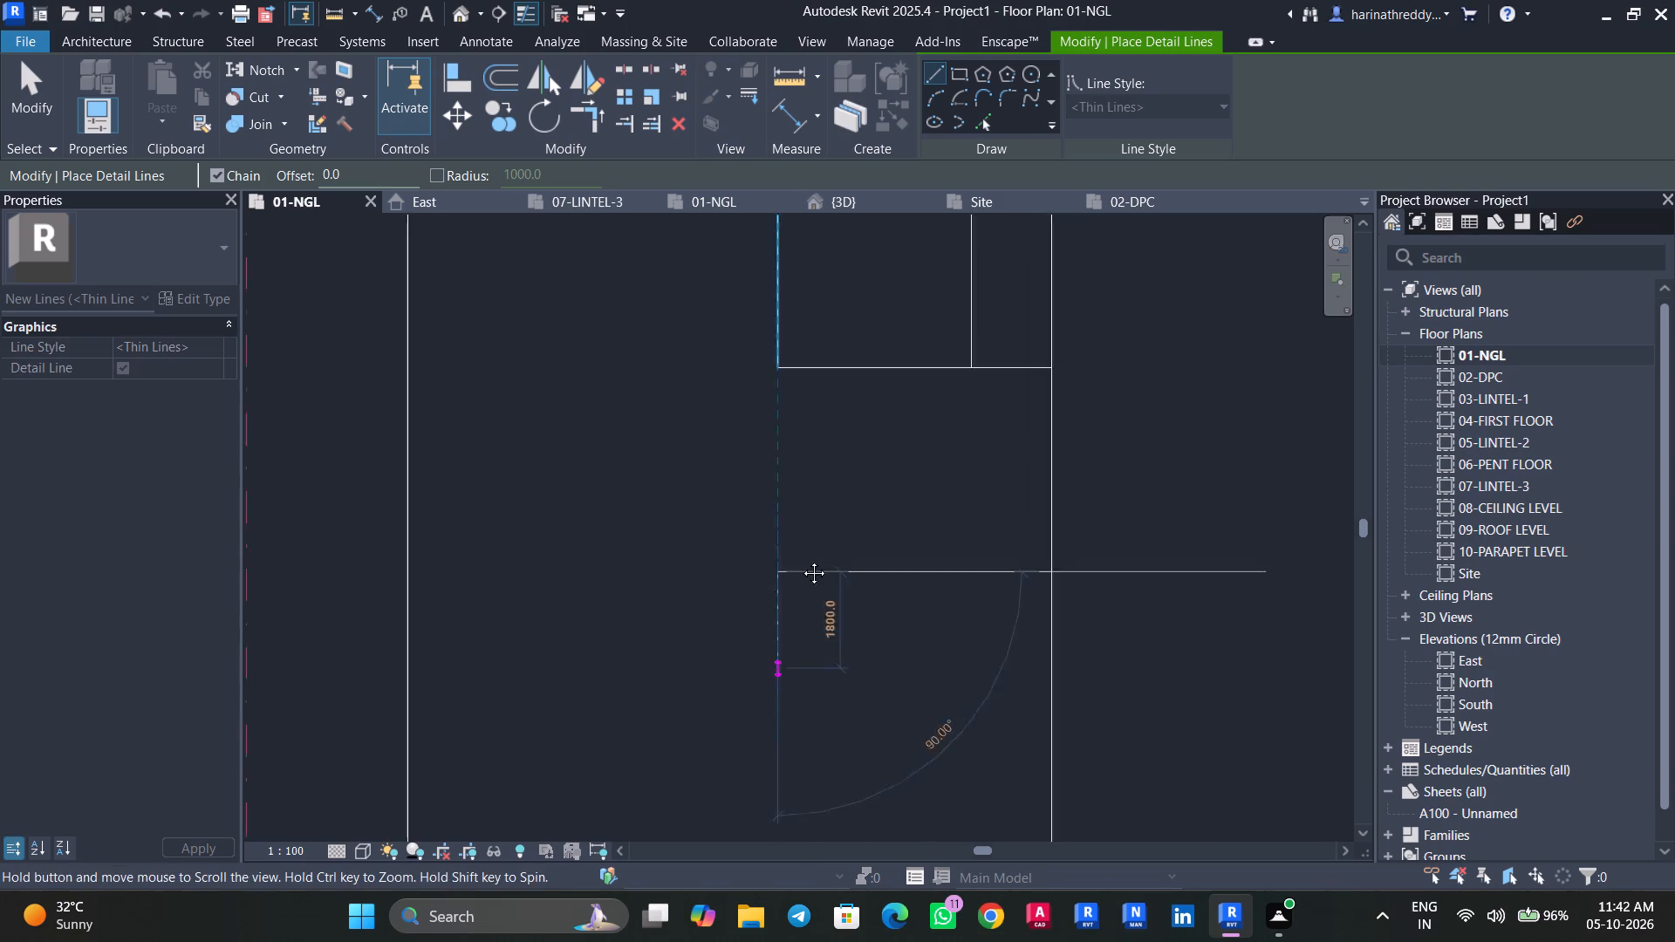
pyautogui.moveTo(801, 560); pyautogui.dragTo(802, 480, button='middle')
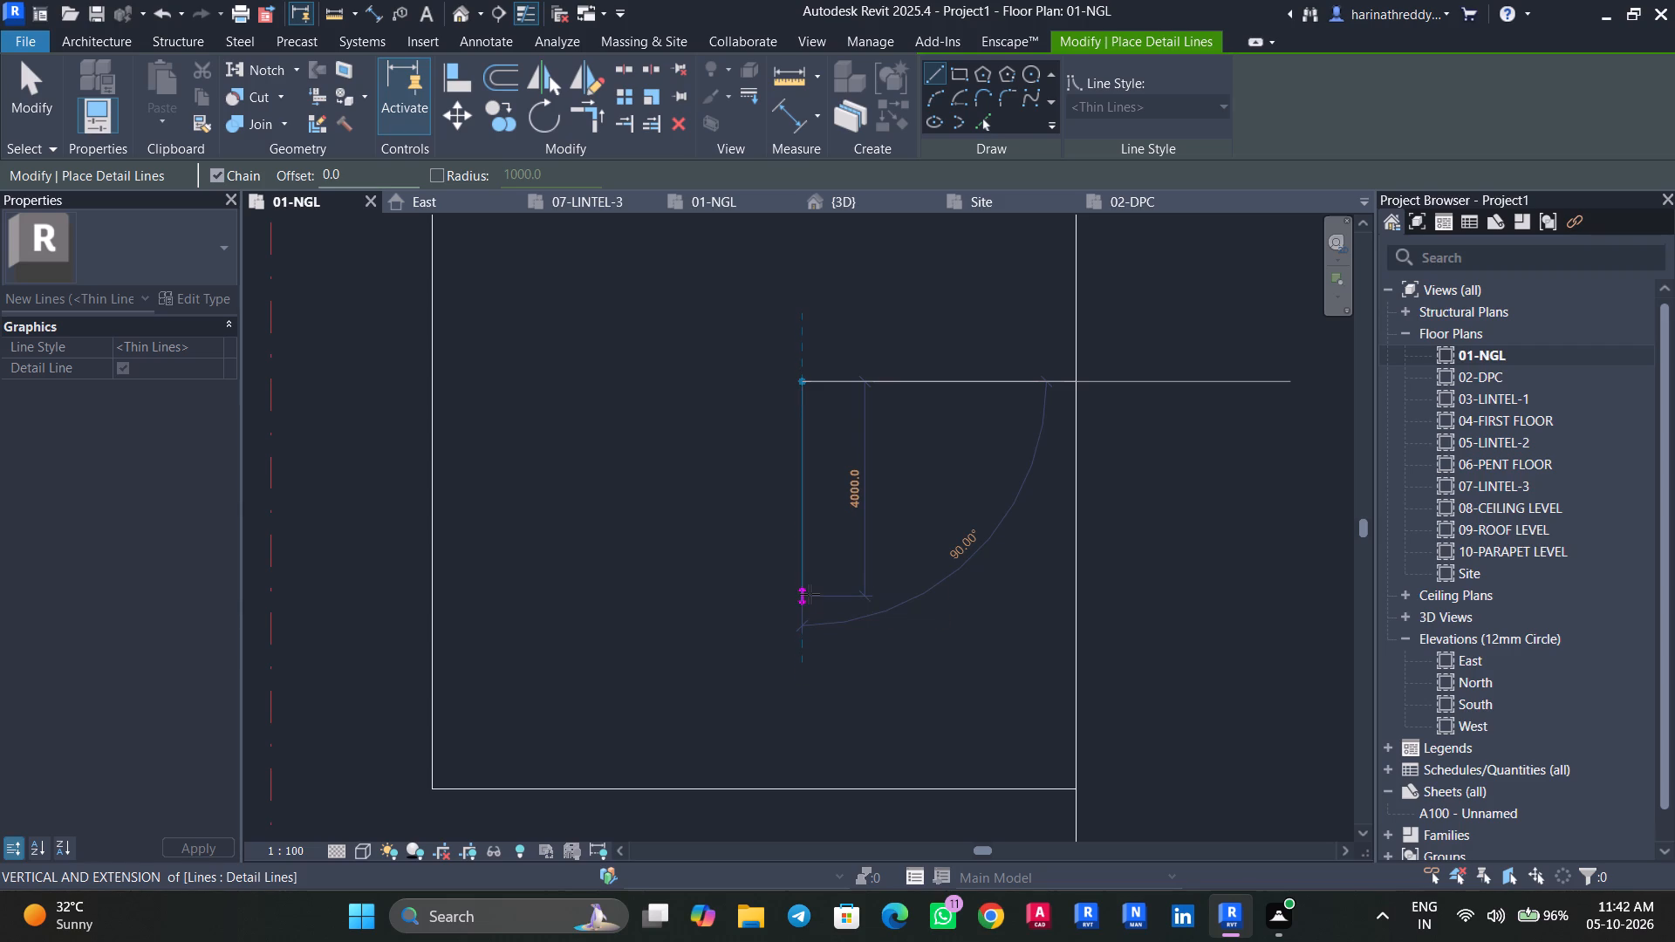
pyautogui.click(810, 594)
pyautogui.click(1084, 601)
pyautogui.press('Escape')
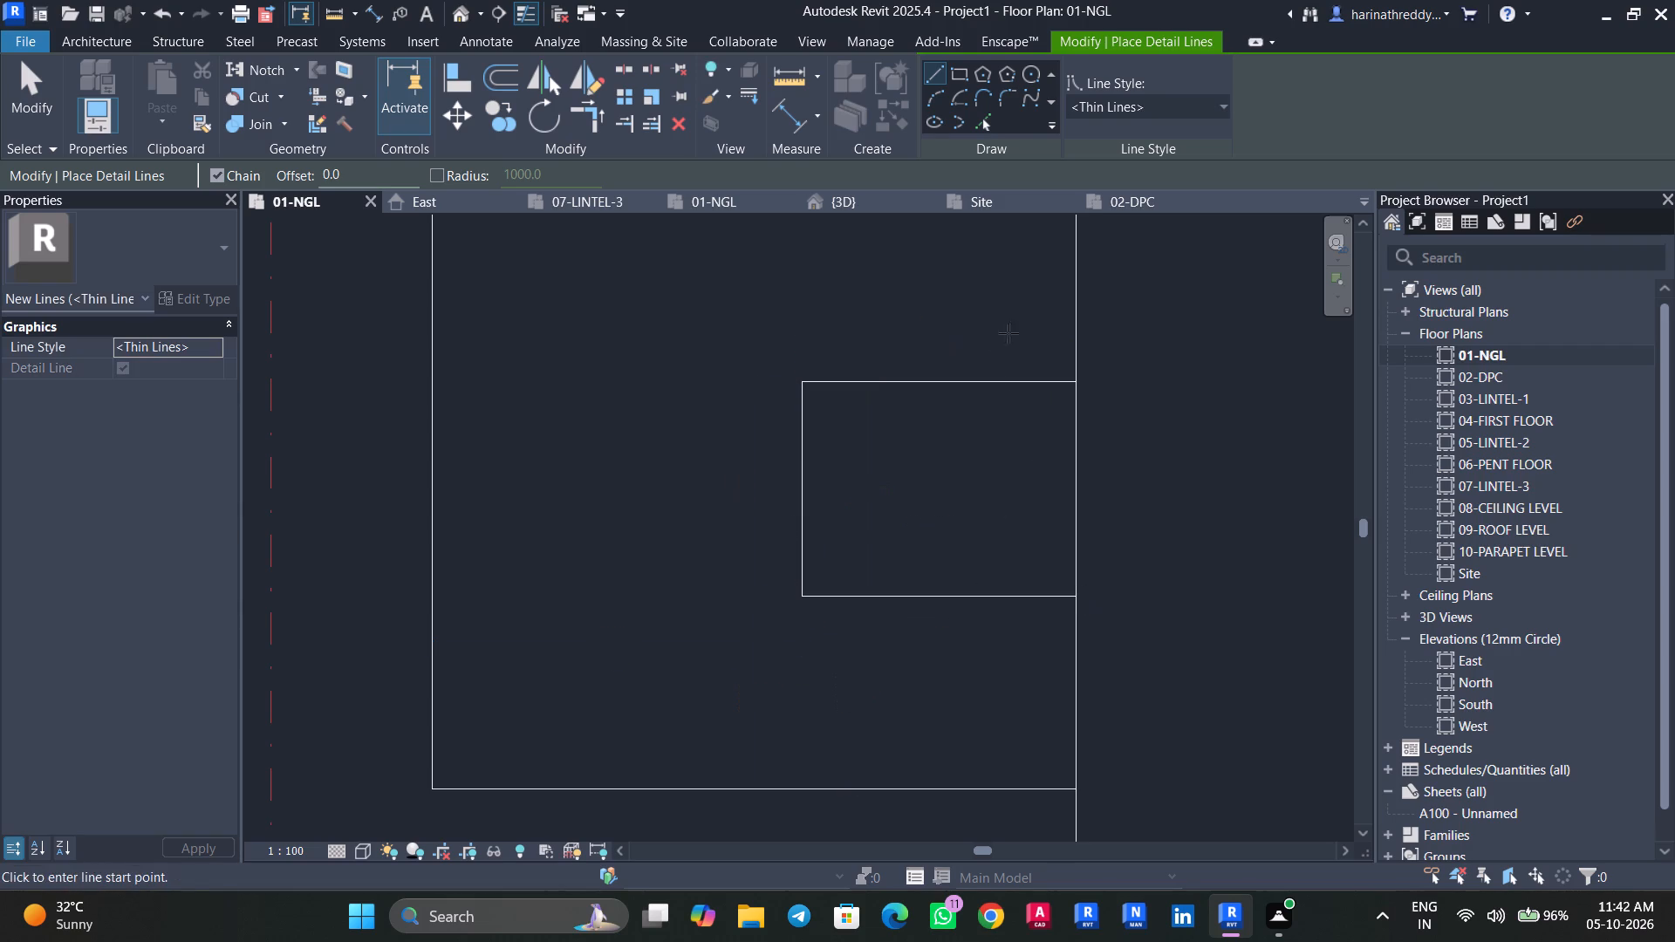
# Divide the 5100 by 4000 mm box with a full-height vertical detail line 1500 mm left of the centre line.
pyautogui.click(997, 386)
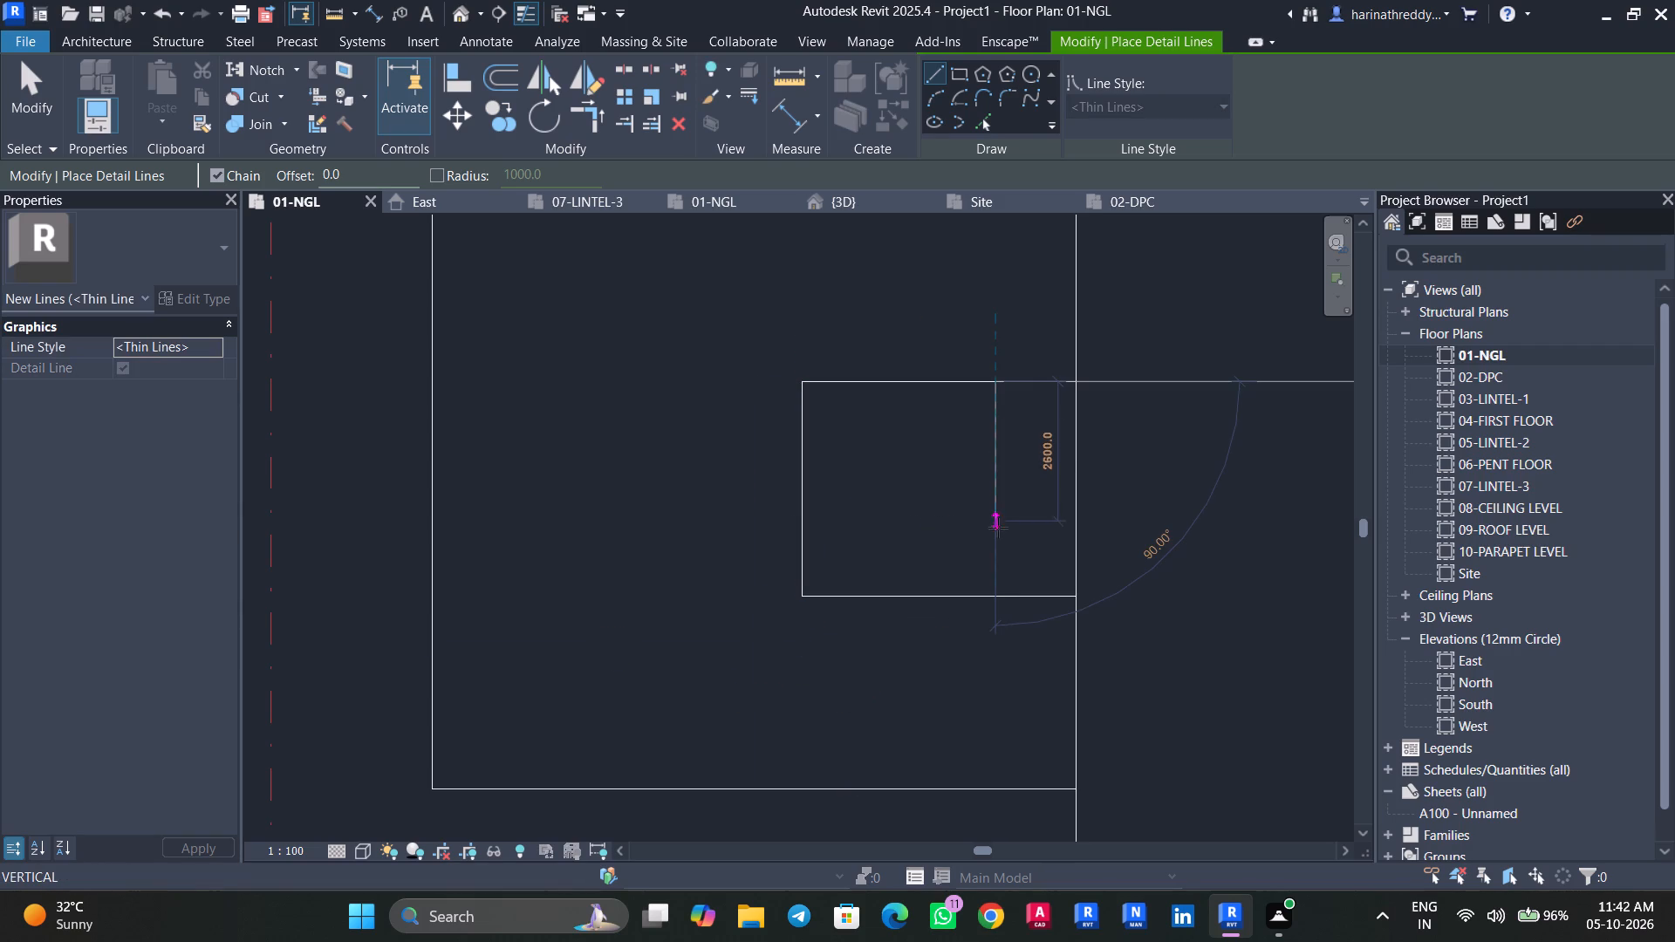
pyautogui.click(995, 594)
pyautogui.press('Escape')
pyautogui.press('Escape')
# Draw two 1500 mm horizontal detail lines across the lower box's narrow strip, one at mid-height and one nearer the bottom.
pyautogui.scroll(-4, 920, 556)
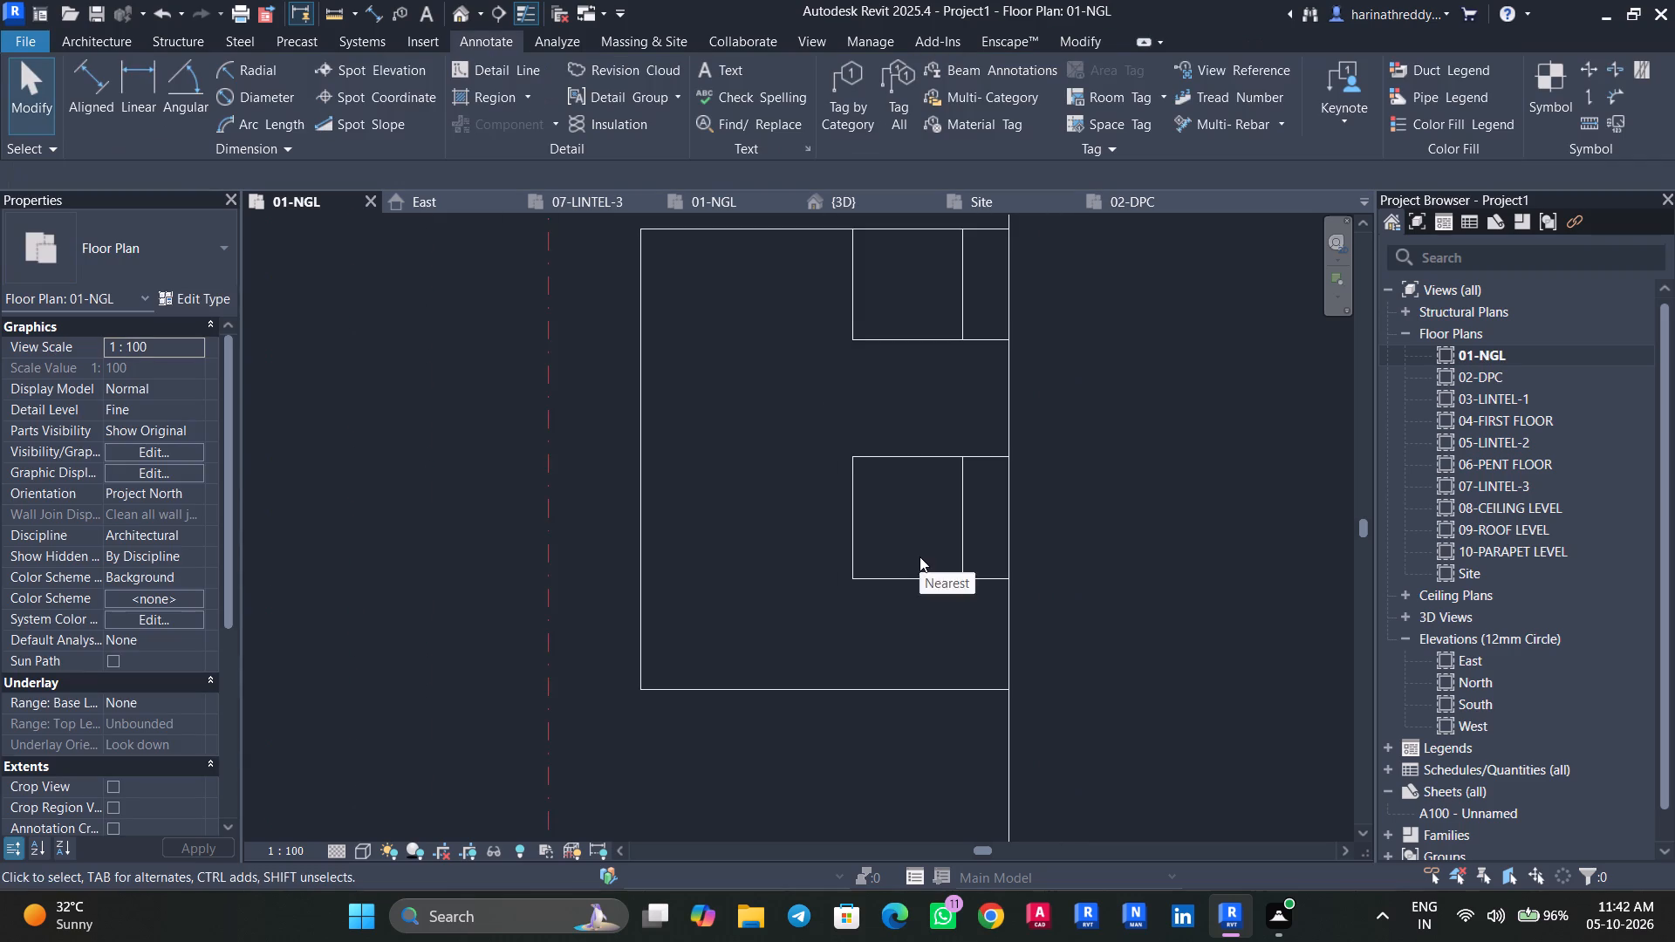
pyautogui.moveTo(920, 556); pyautogui.dragTo(922, 589, button='middle')
pyautogui.scroll(3, 922, 589)
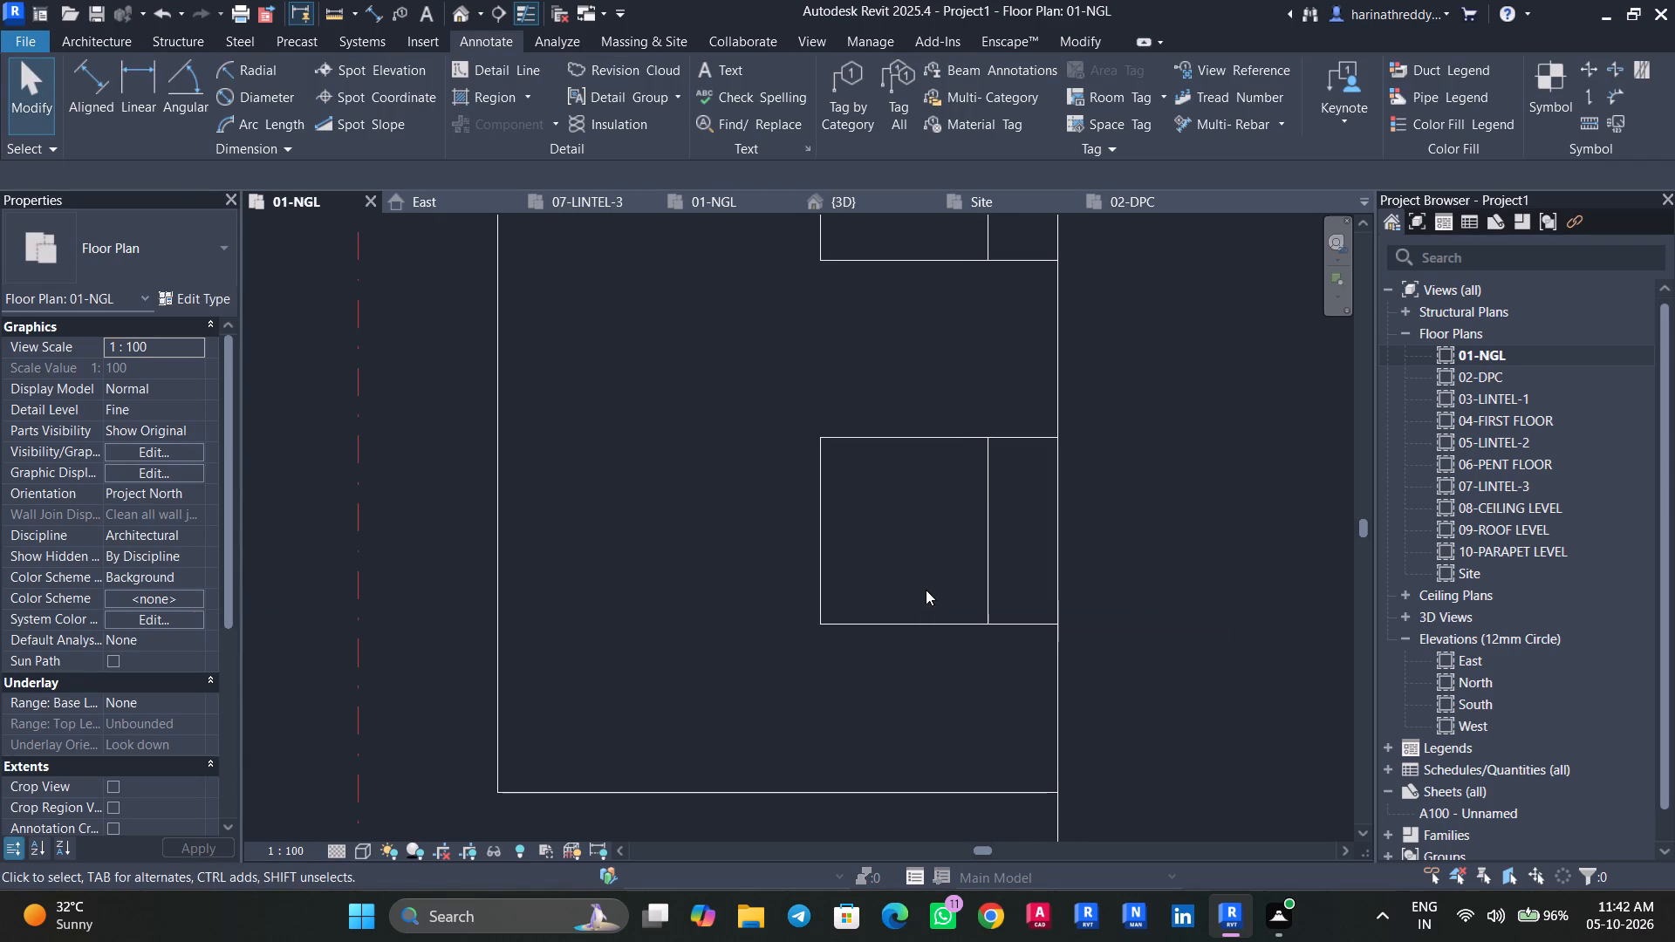
pyautogui.click(520, 71)
pyautogui.click(982, 534)
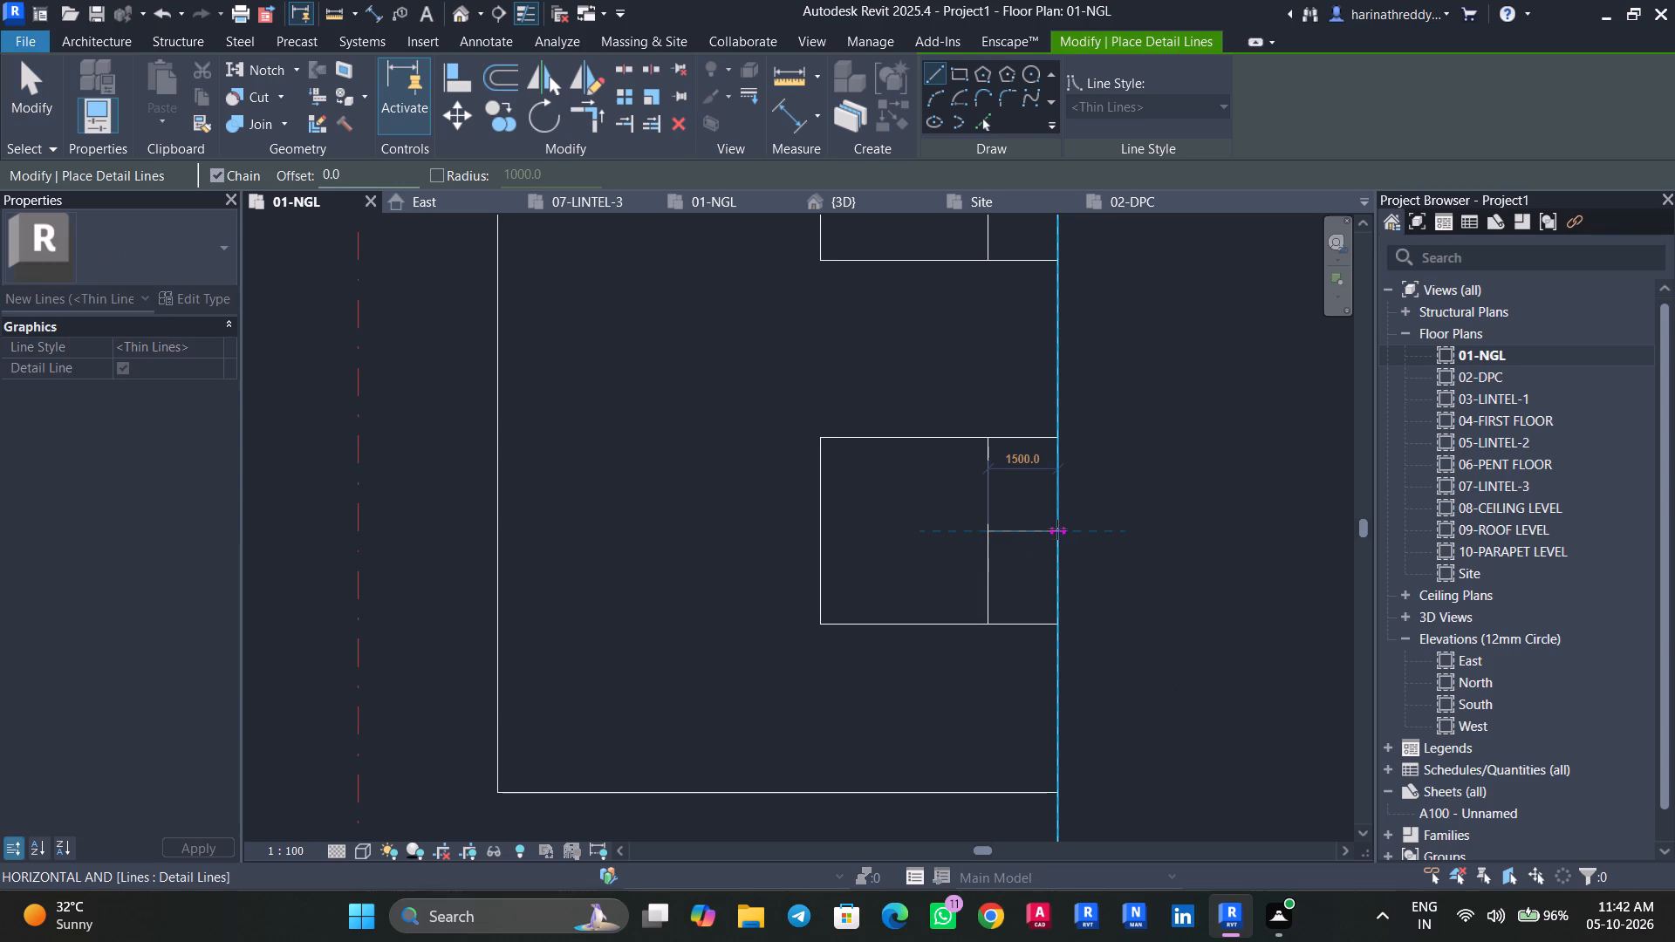
pyautogui.click(1057, 529)
pyautogui.press('Escape')
pyautogui.scroll(5, 862, 618)
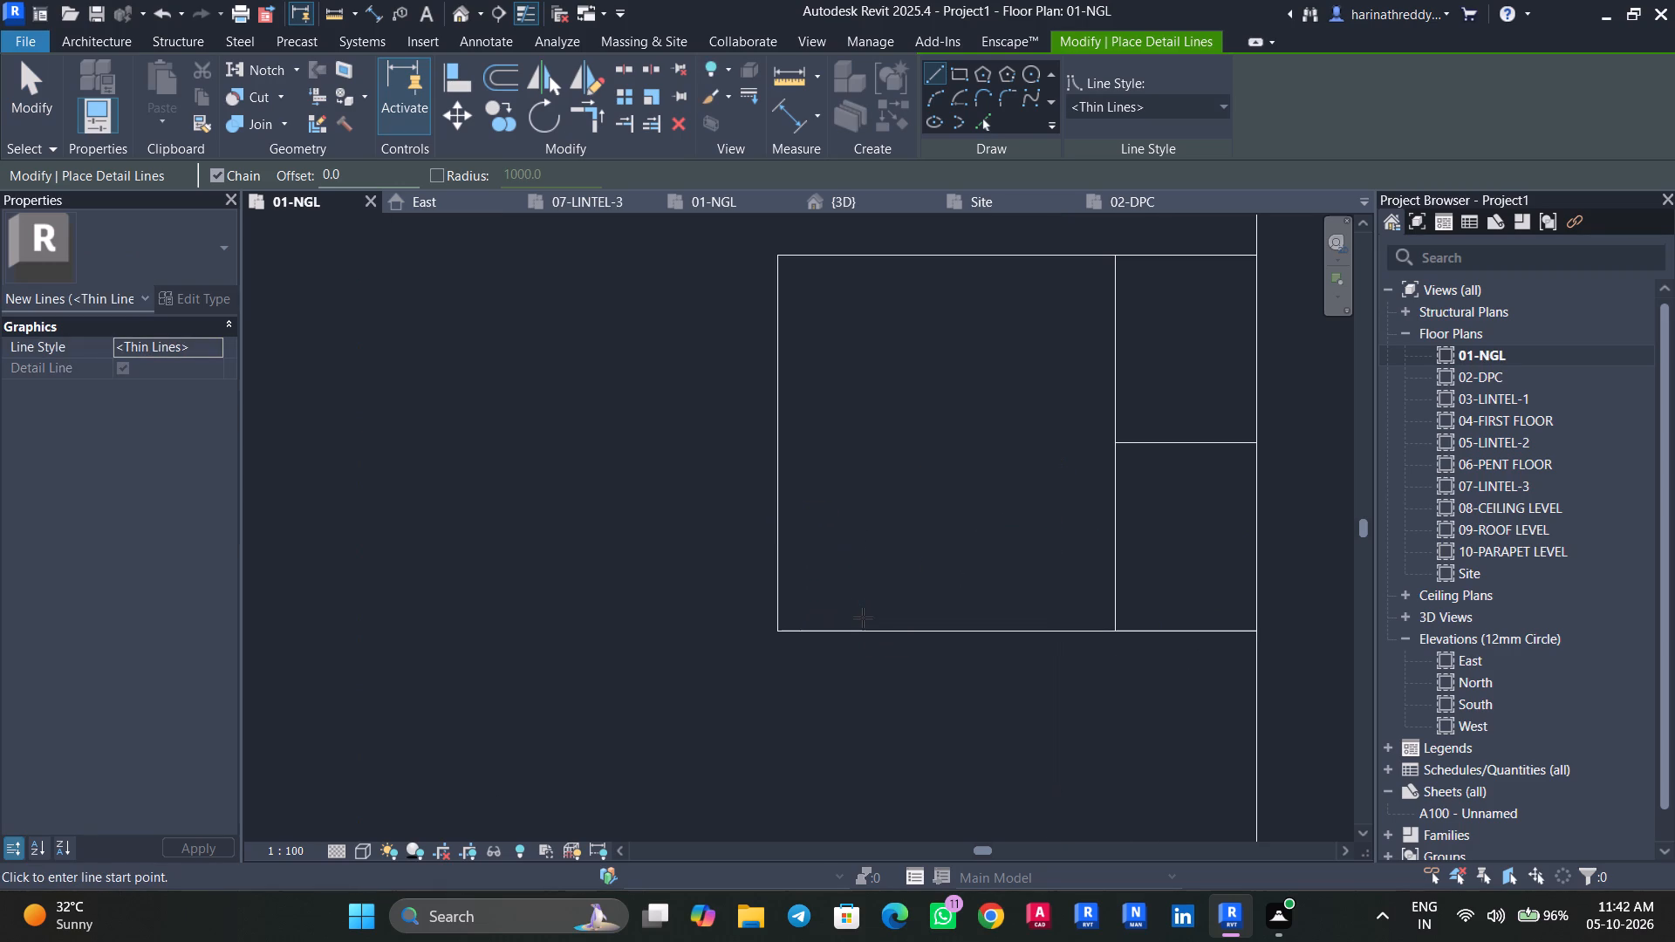
pyautogui.click(1114, 565)
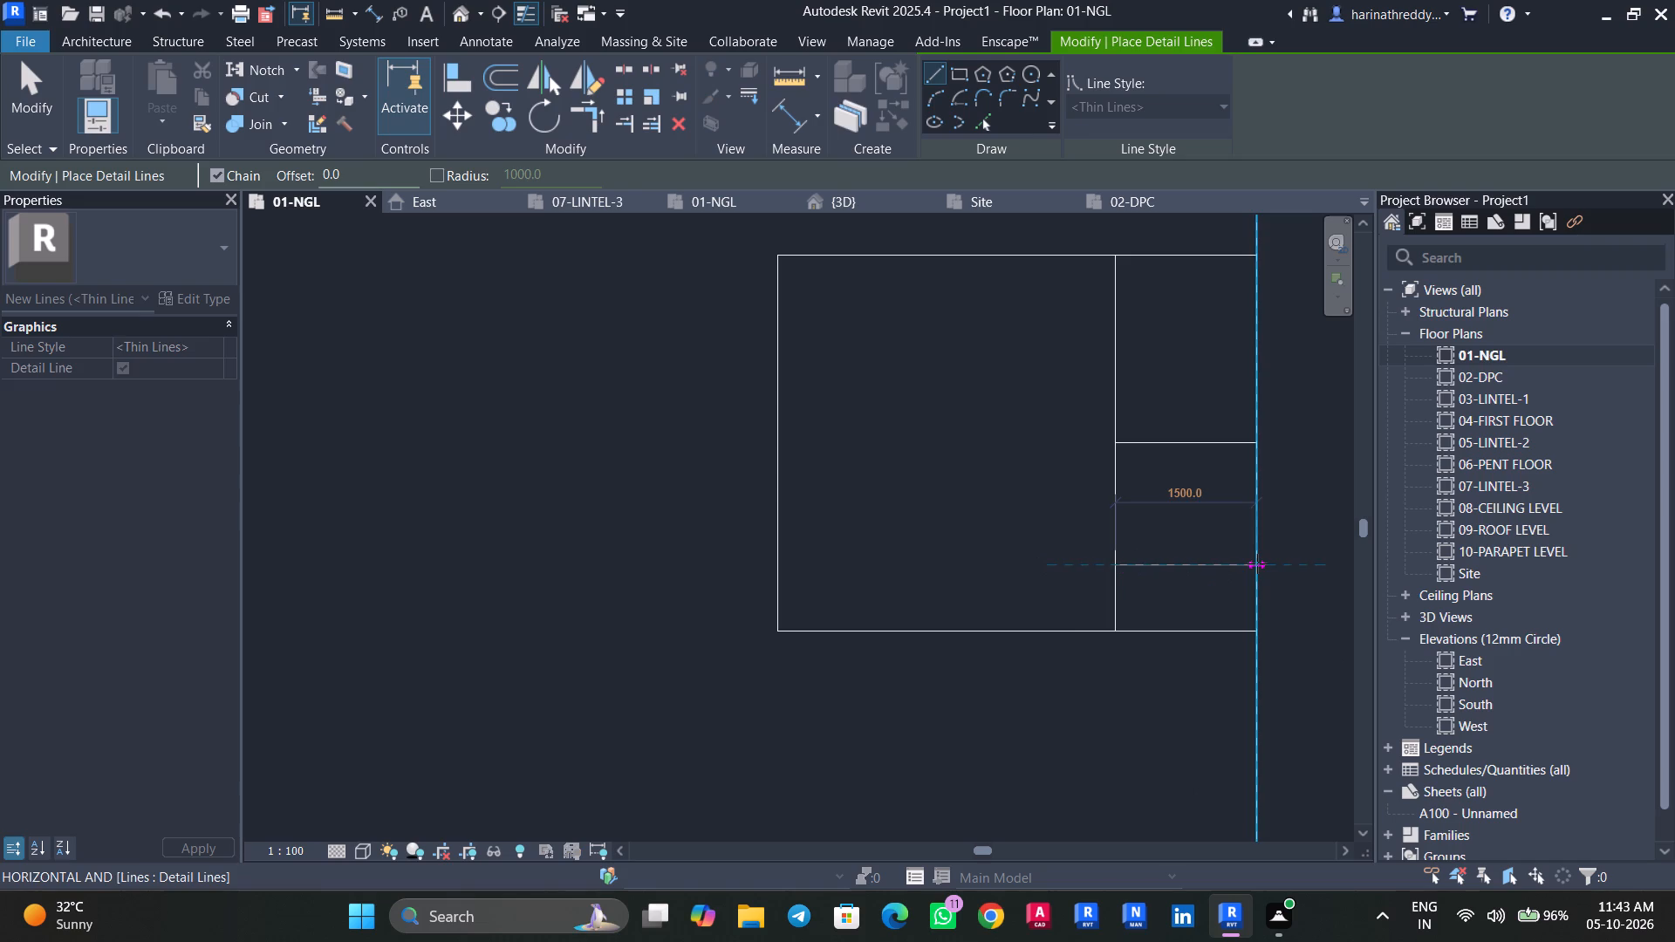
pyautogui.click(1257, 563)
pyautogui.press('Escape')
pyautogui.press('Escape')
# Draw a three-sided detail-line box left of the upper rooms, from 1200 mm below the top edge to their bottom line, 4800 mm from the building's left edge.
pyautogui.scroll(-3, 793, 570)
pyautogui.moveTo(772, 558); pyautogui.dragTo(783, 792, button='middle')
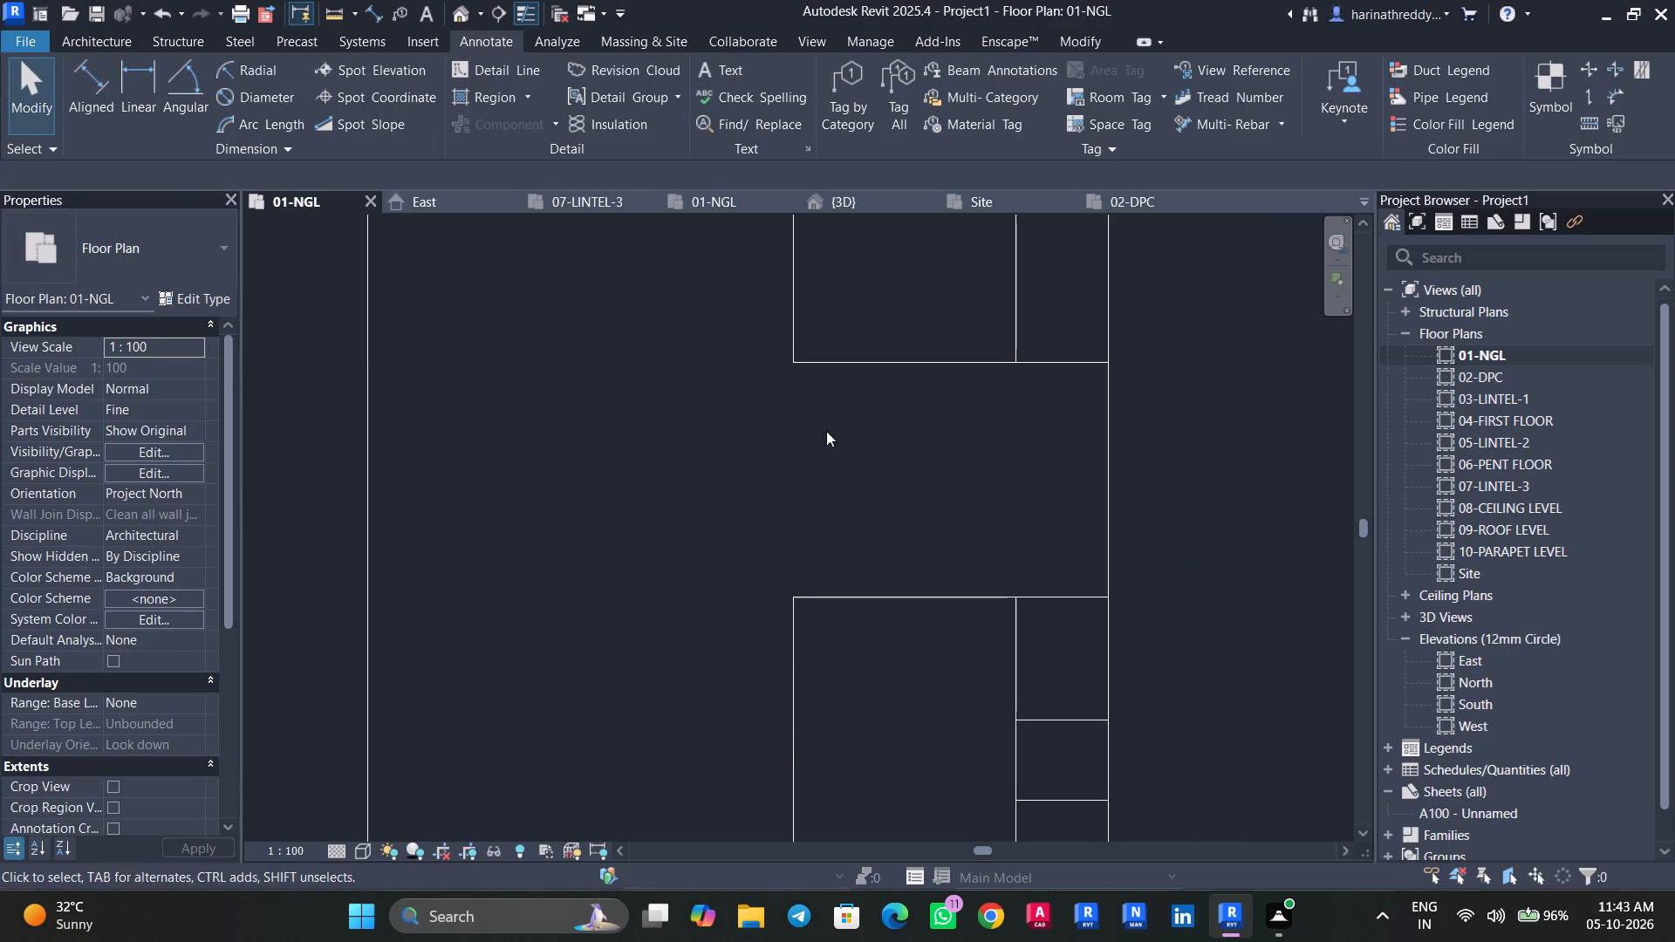
pyautogui.moveTo(826, 447); pyautogui.dragTo(851, 732, button='middle')
pyautogui.click(508, 69)
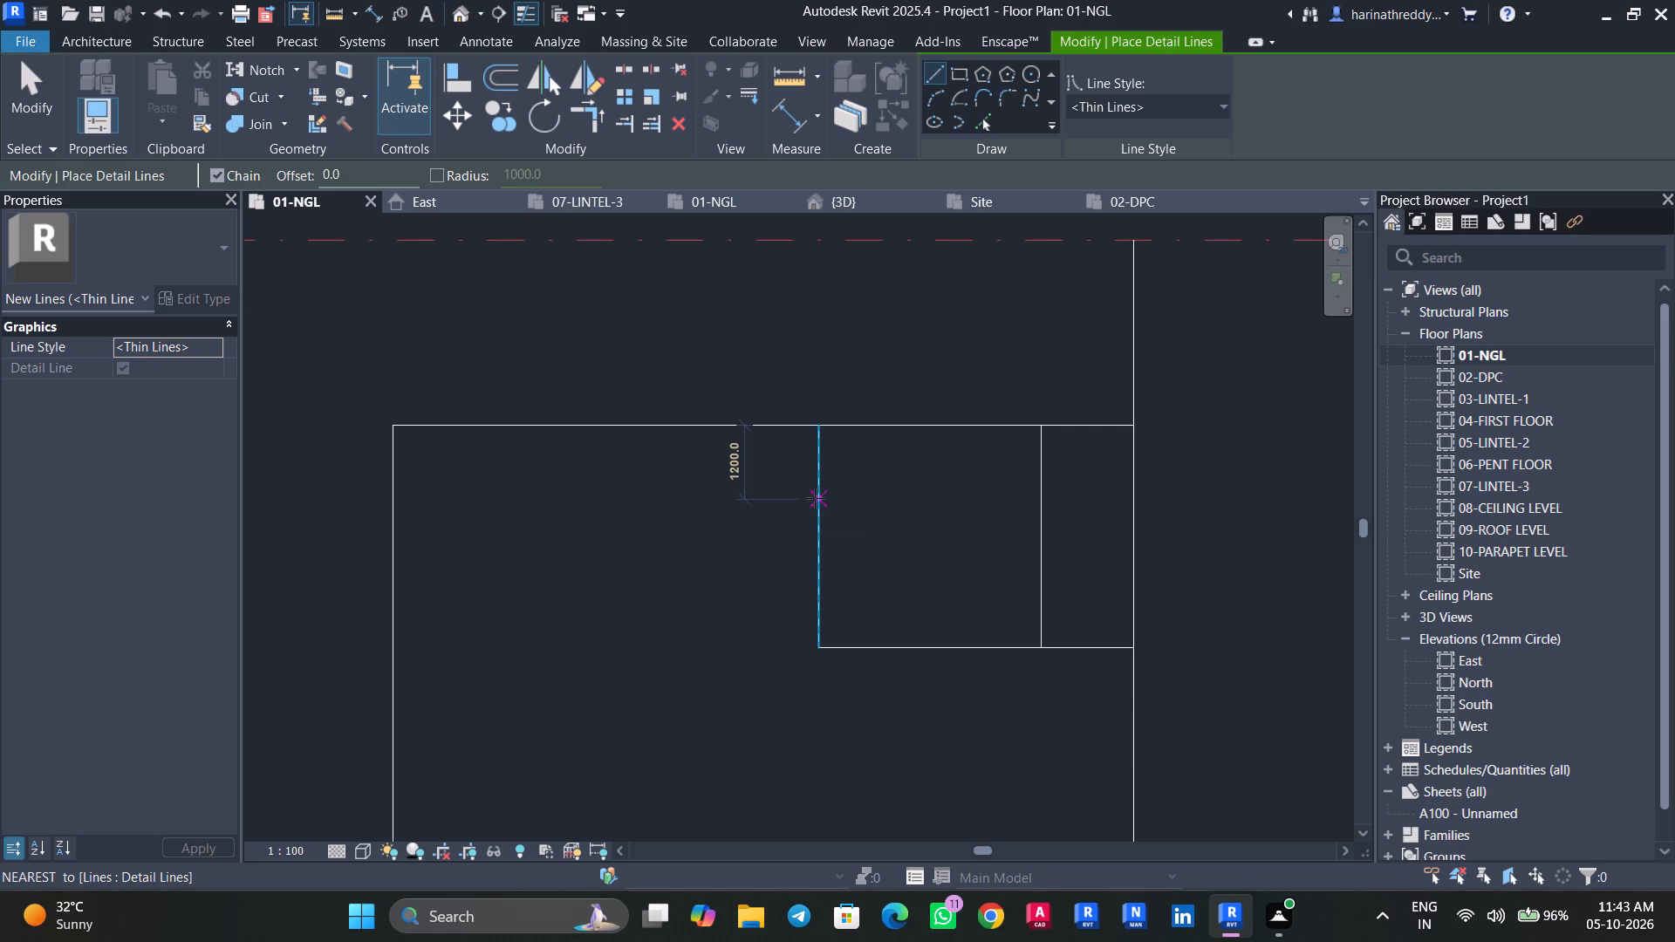
pyautogui.click(815, 498)
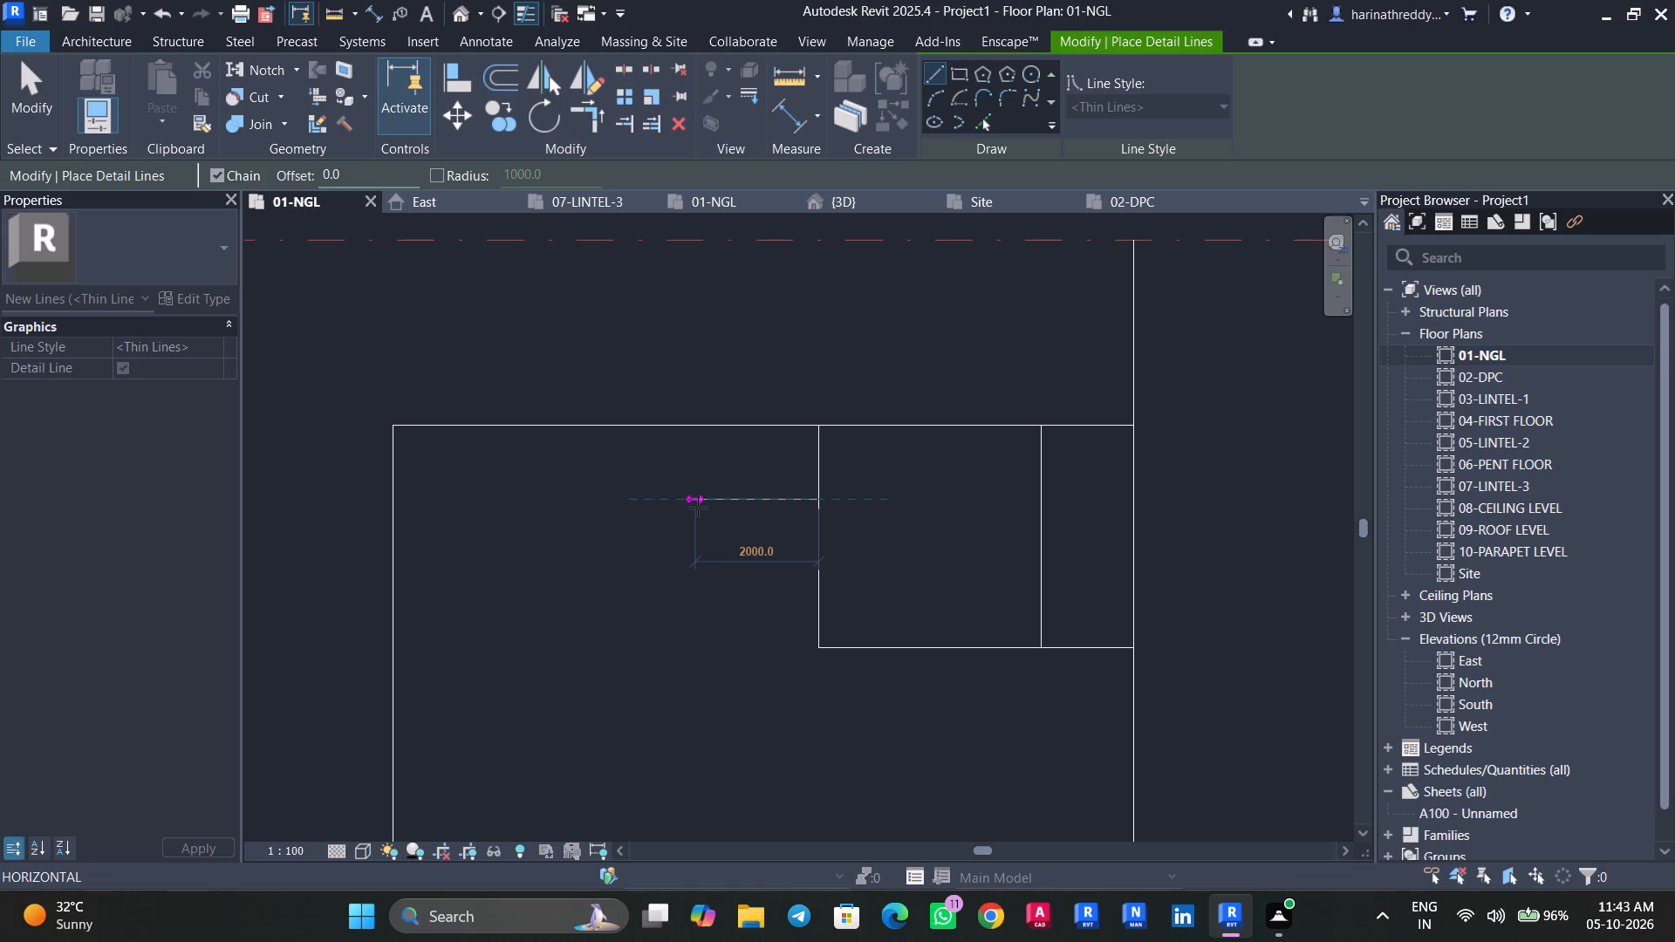
pyautogui.click(692, 508)
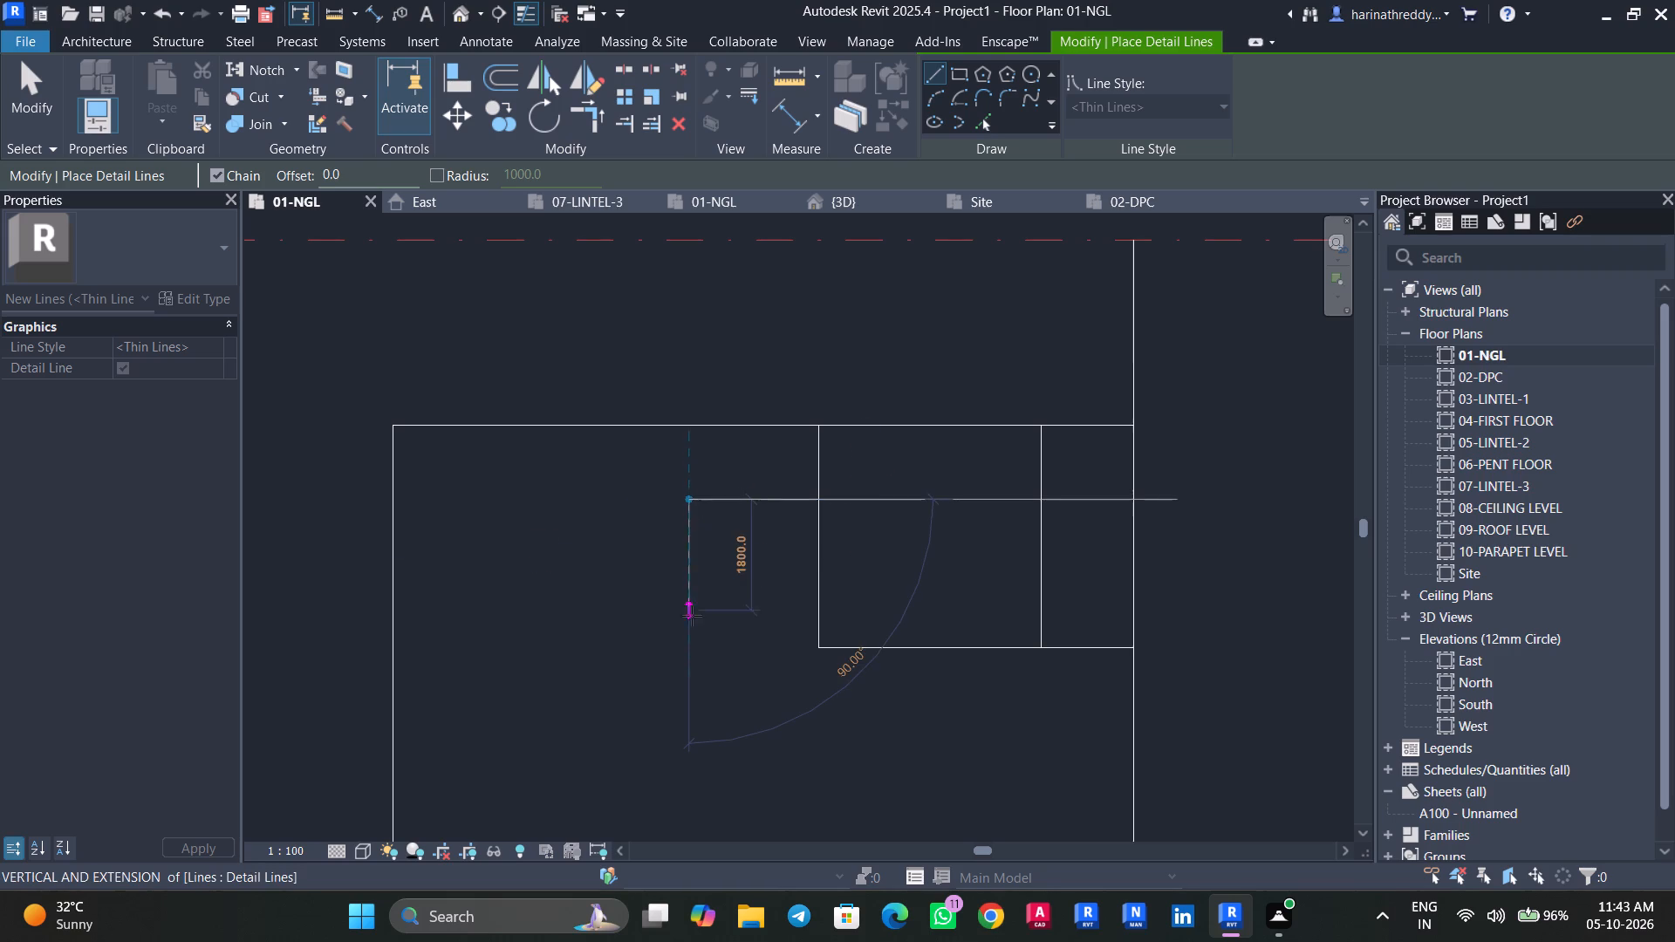
pyautogui.click(693, 655)
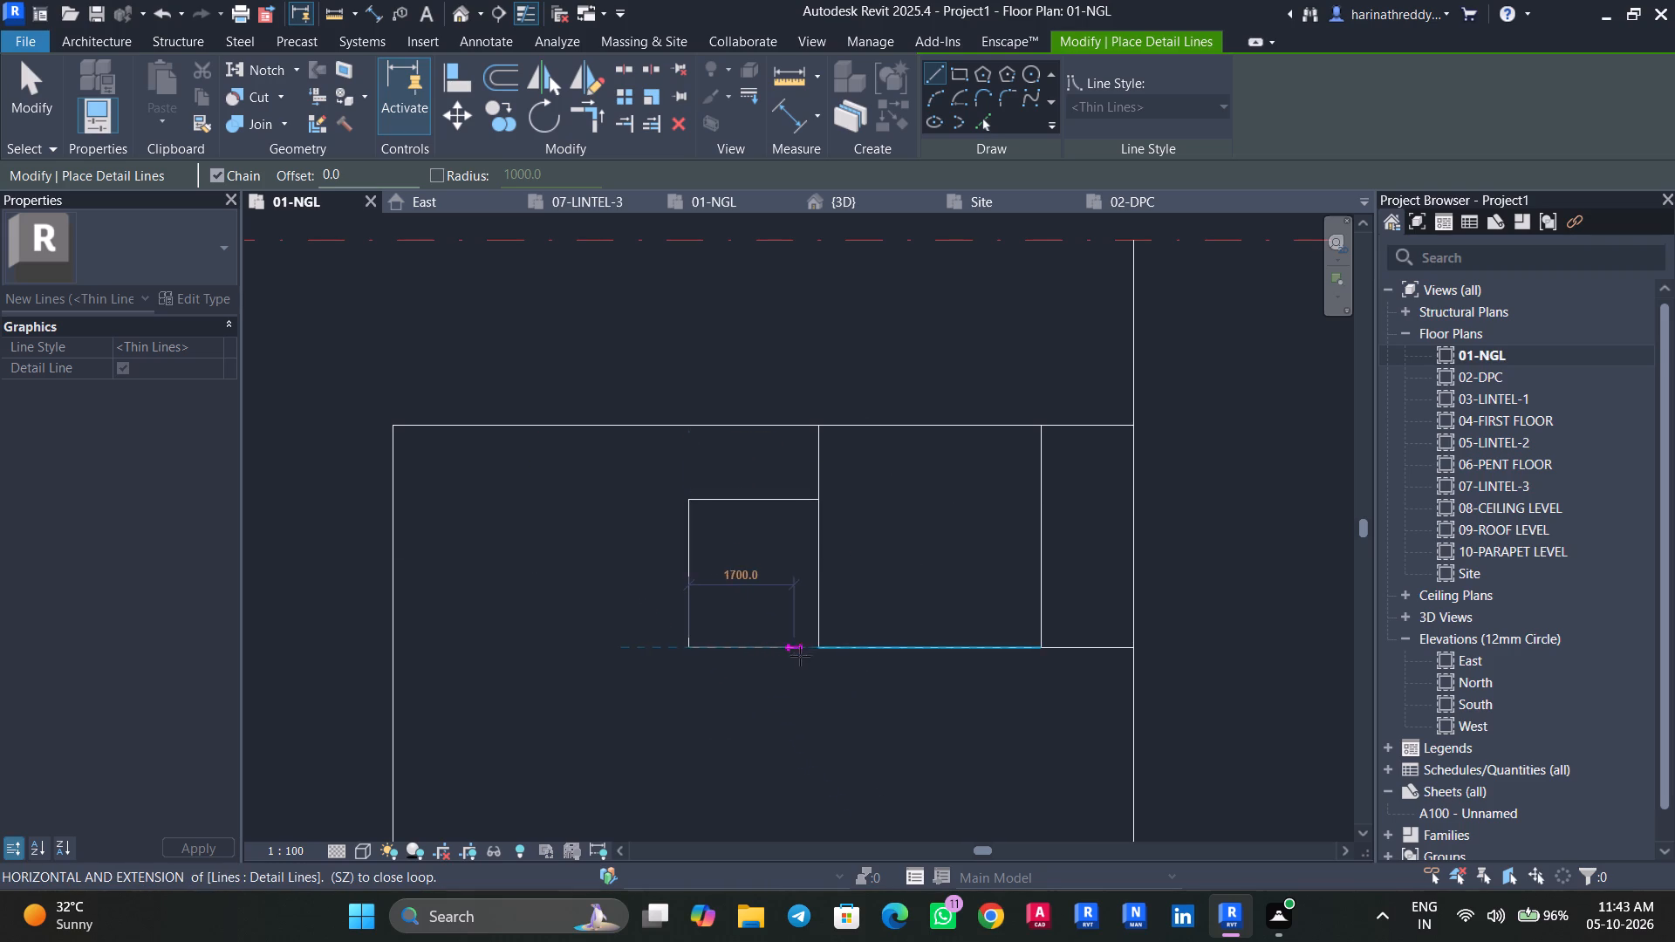
pyautogui.click(813, 654)
pyautogui.press('Escape')
# Draw a vertical detail line from the new box's upper-left corner up to the building's top edge.
pyautogui.click(689, 501)
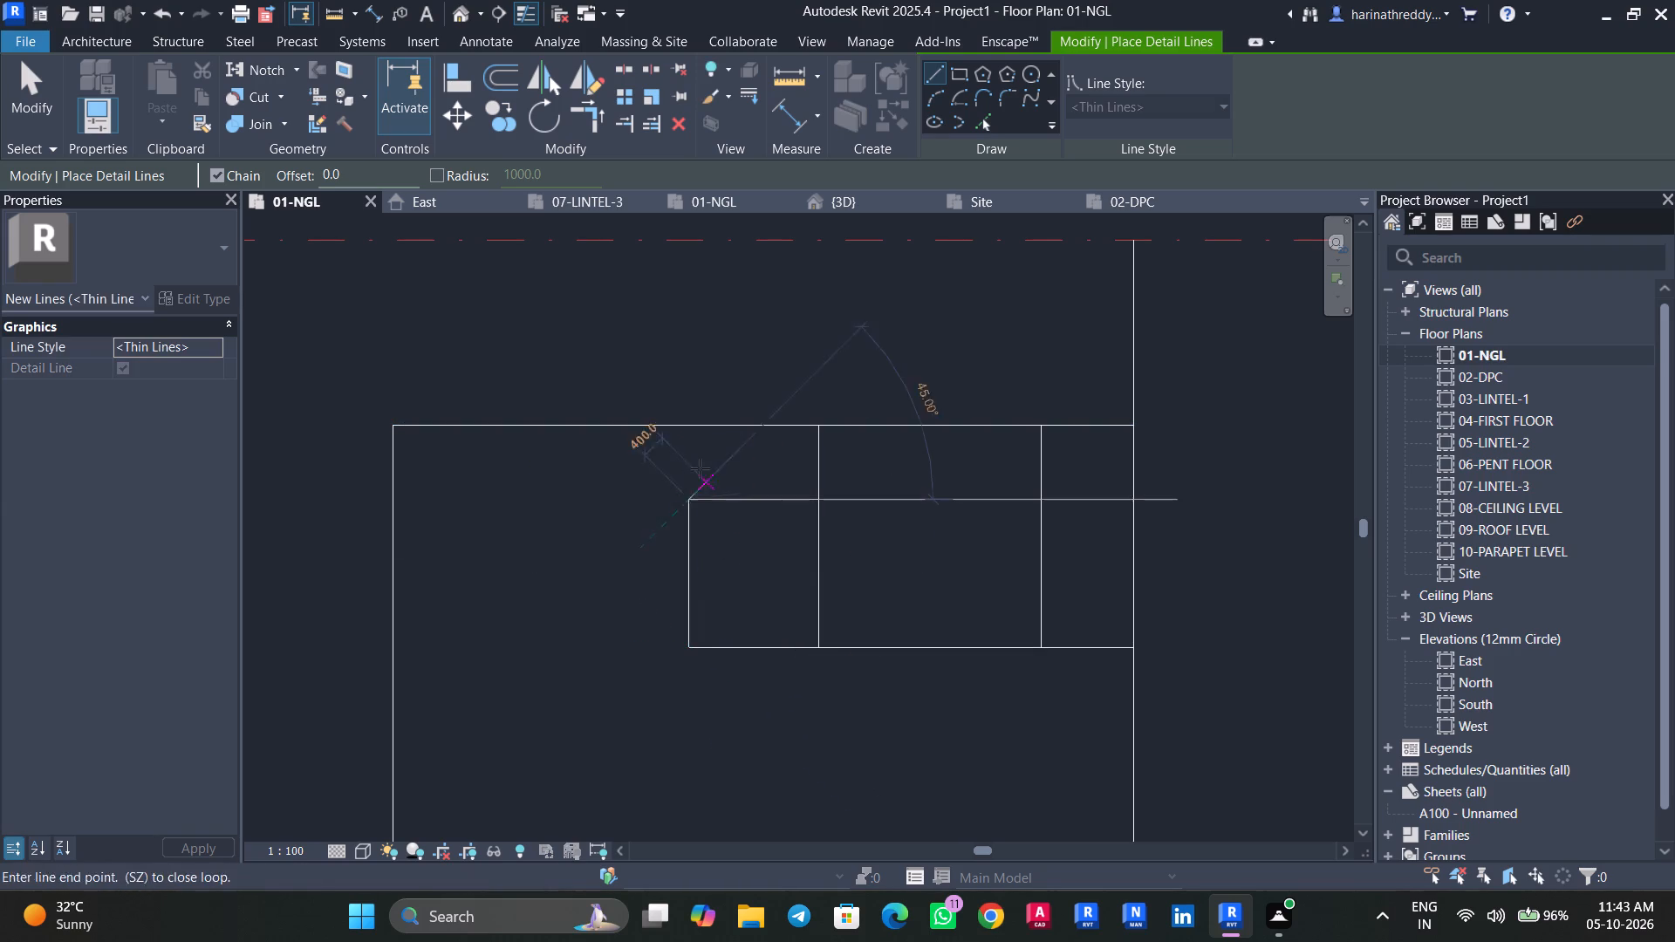
pyautogui.click(686, 424)
pyautogui.press('Escape')
pyautogui.press('Escape')
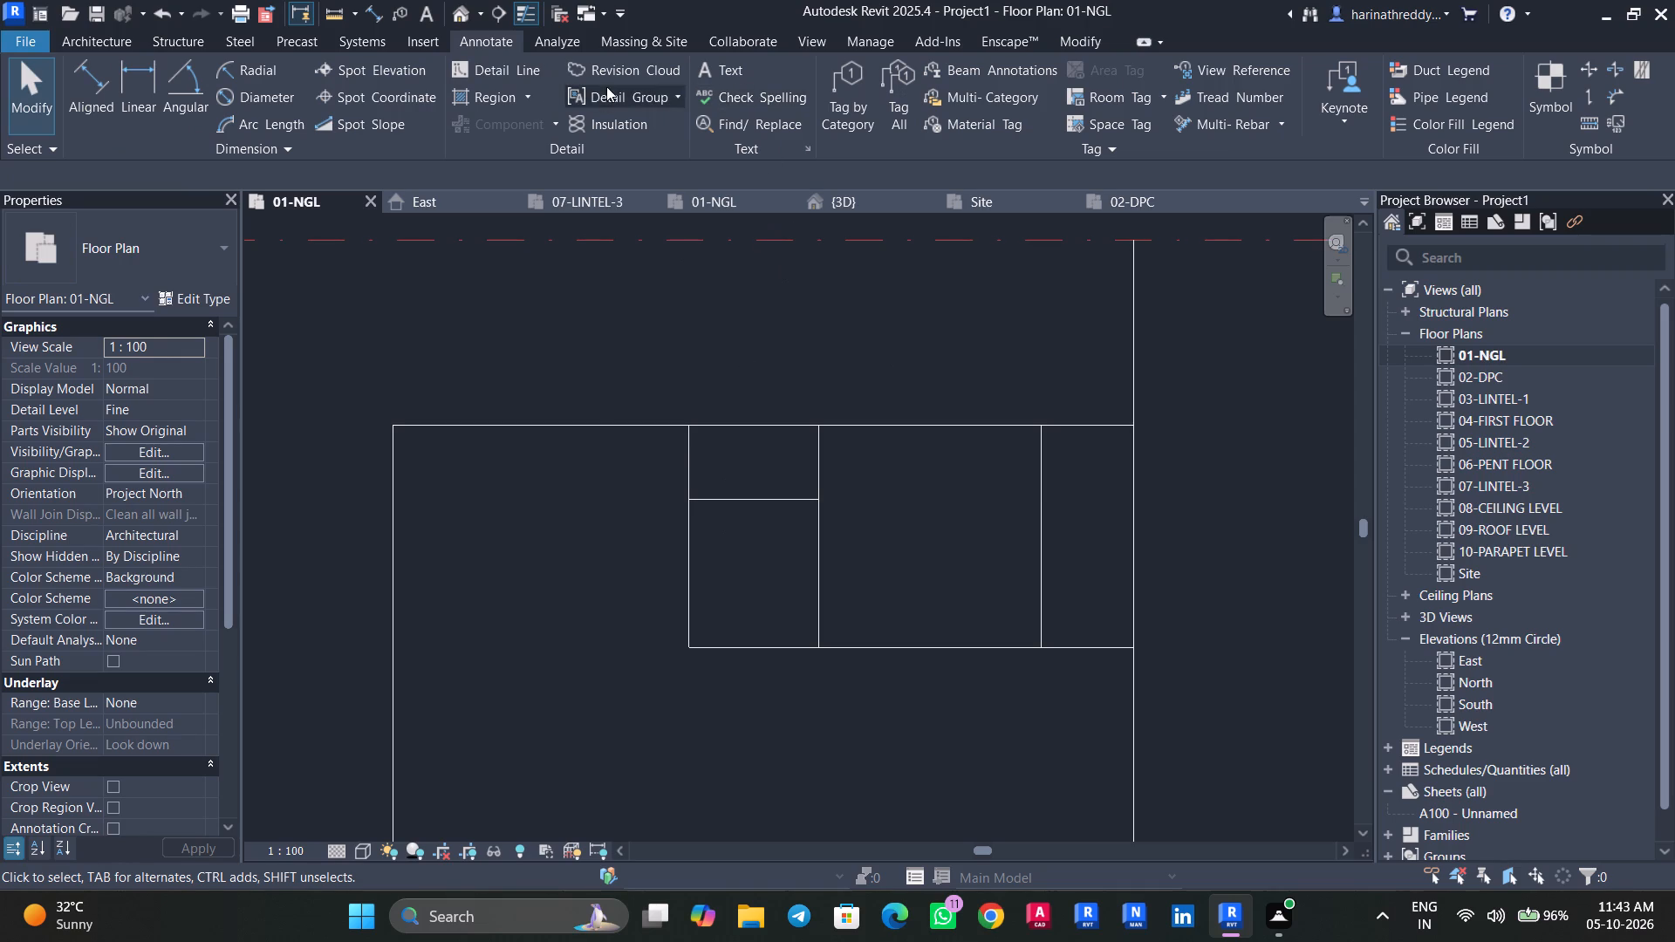
# Draw a horizontal detail line from the new box's lower-left corner to the building's left edge.
pyautogui.click(489, 74)
pyautogui.click(686, 651)
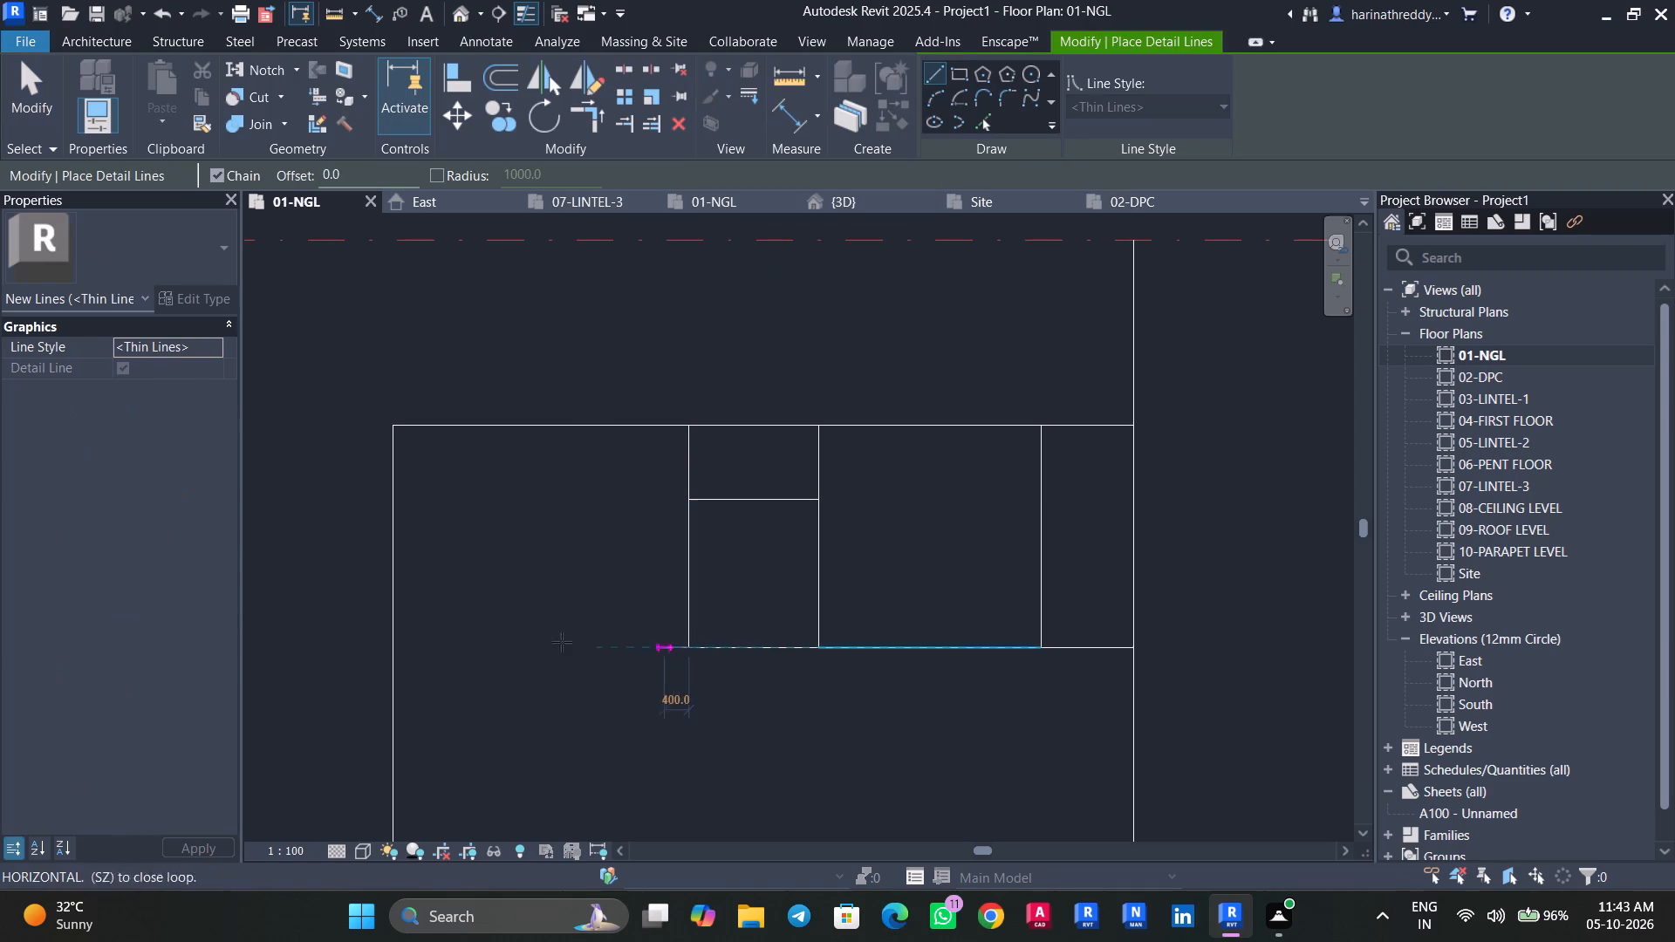
pyautogui.click(397, 650)
pyautogui.press('Escape')
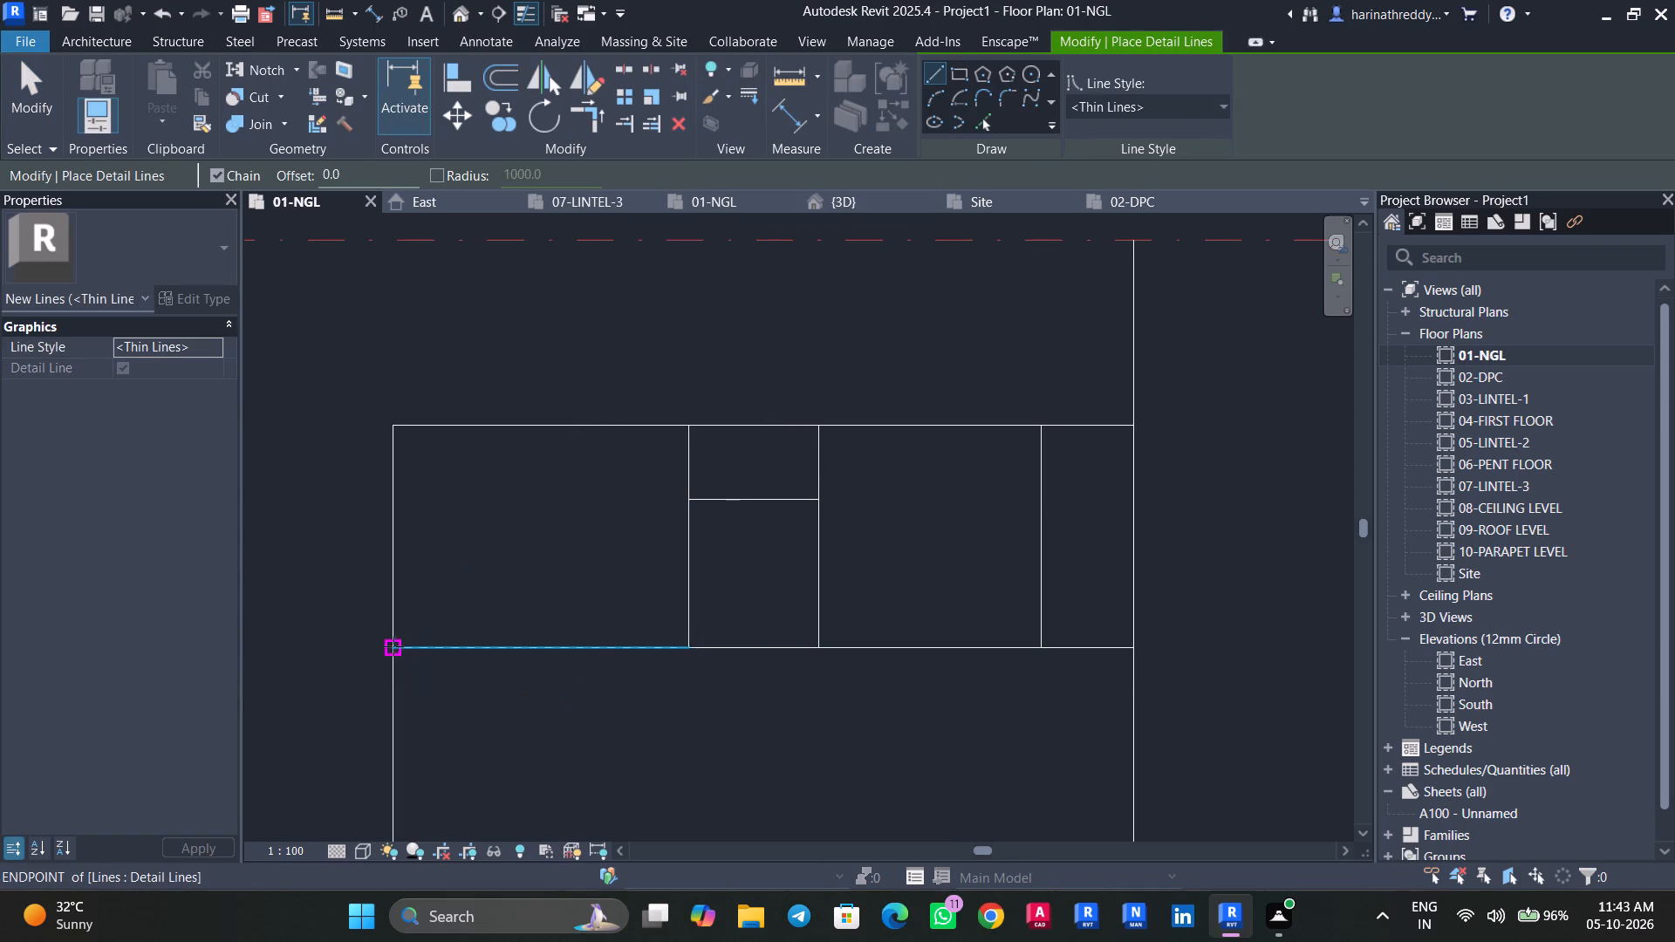
pyautogui.press('Escape')
# Offset the building's left edge line 900 mm inward, moving the original line without keeping a copy.
pyautogui.moveTo(513, 719); pyautogui.dragTo(526, 590, button='middle')
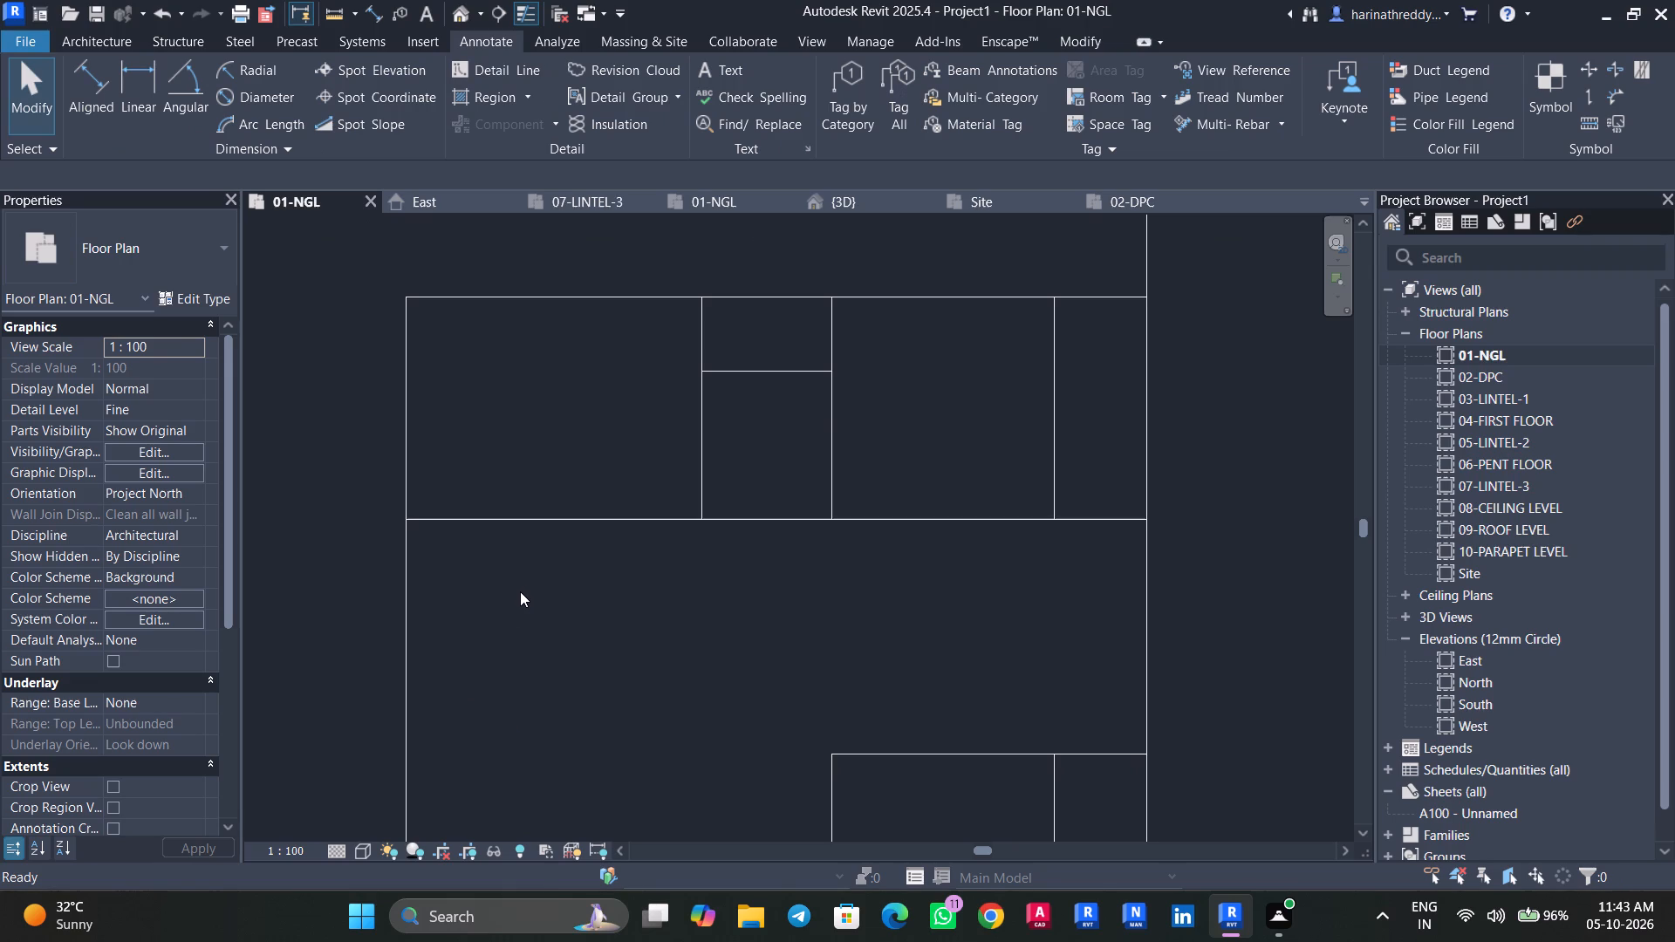
pyautogui.click(394, 686)
pyautogui.click(403, 689)
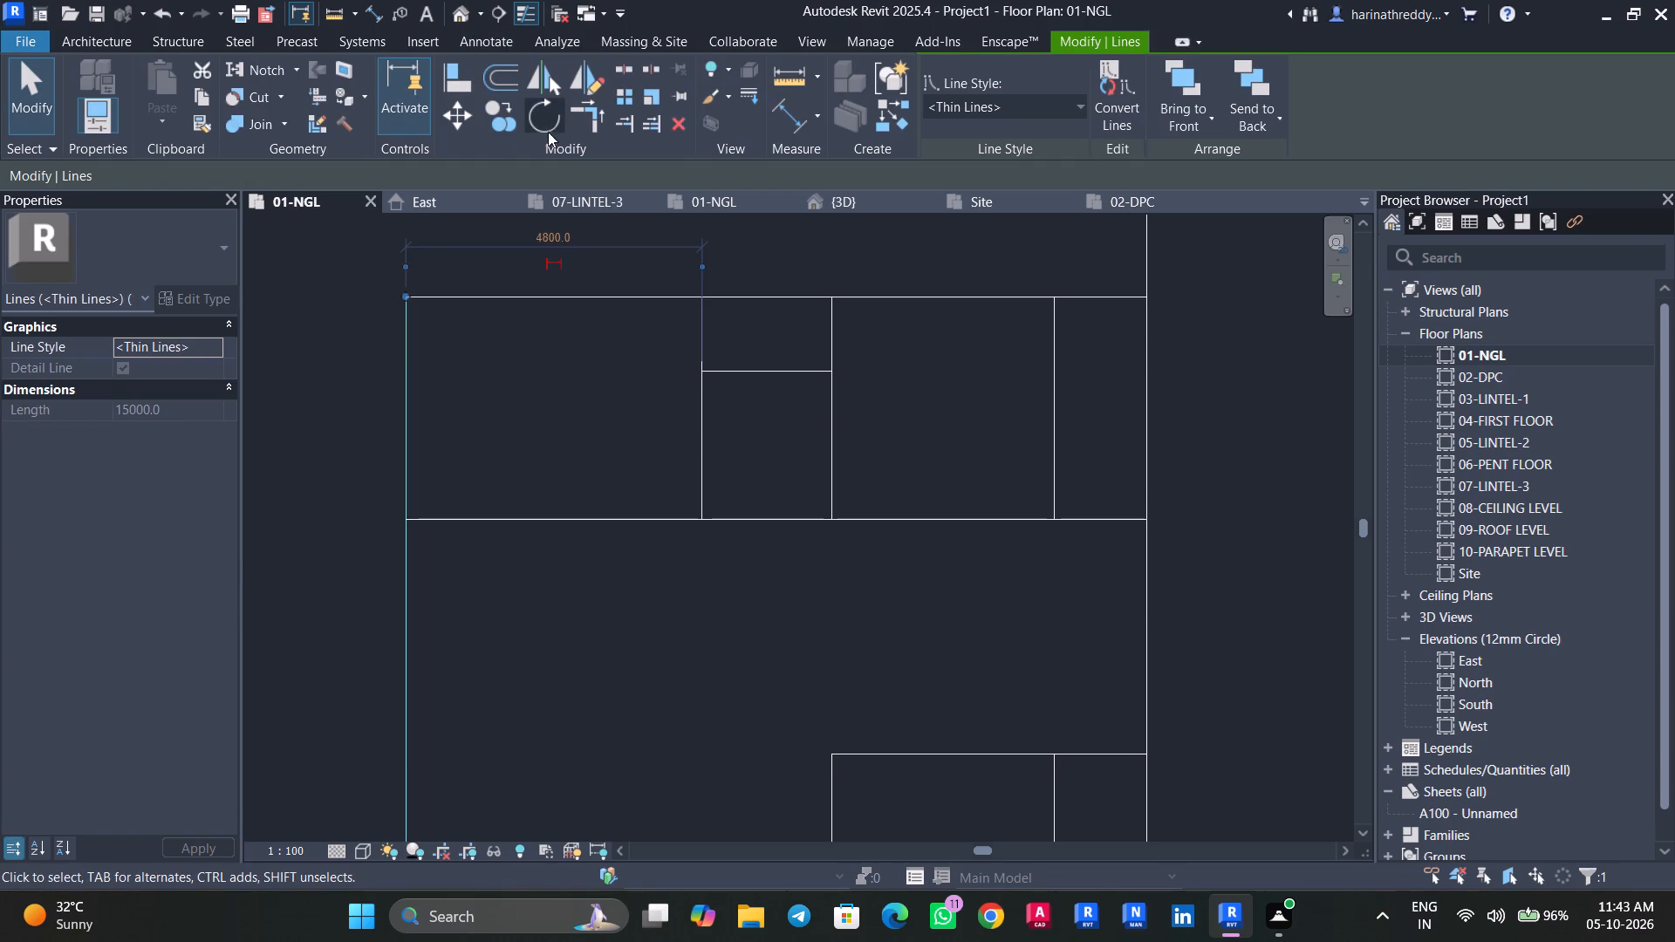
pyautogui.click(496, 82)
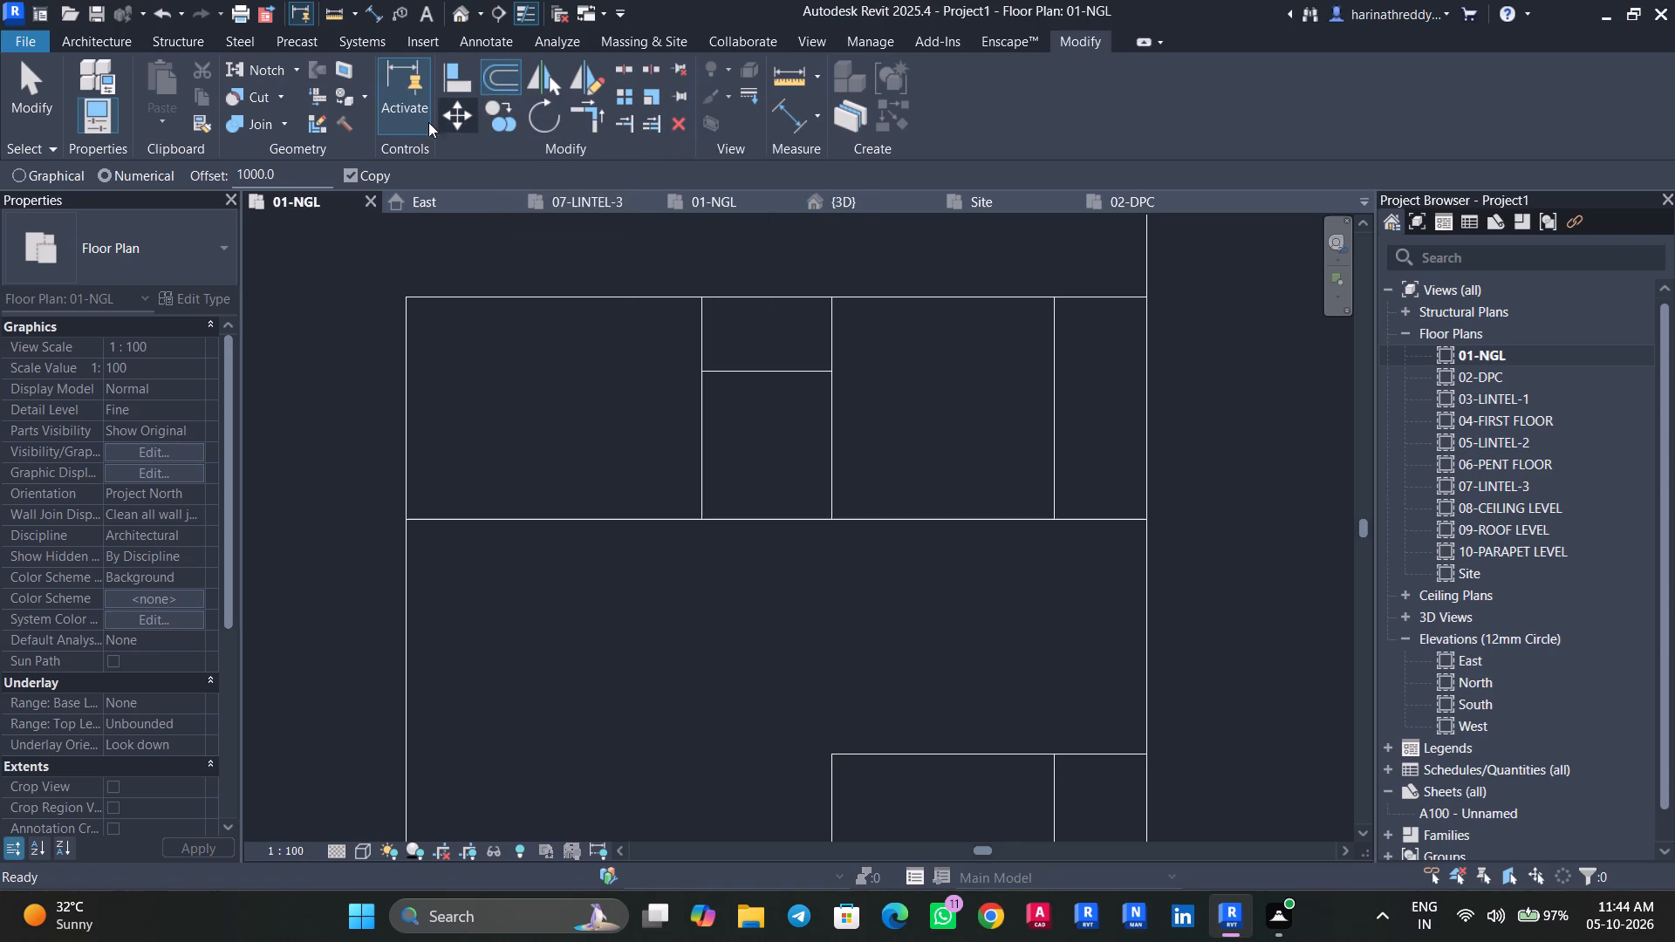
pyautogui.moveTo(314, 176); pyautogui.dragTo(167, 185)
pyautogui.write('900')
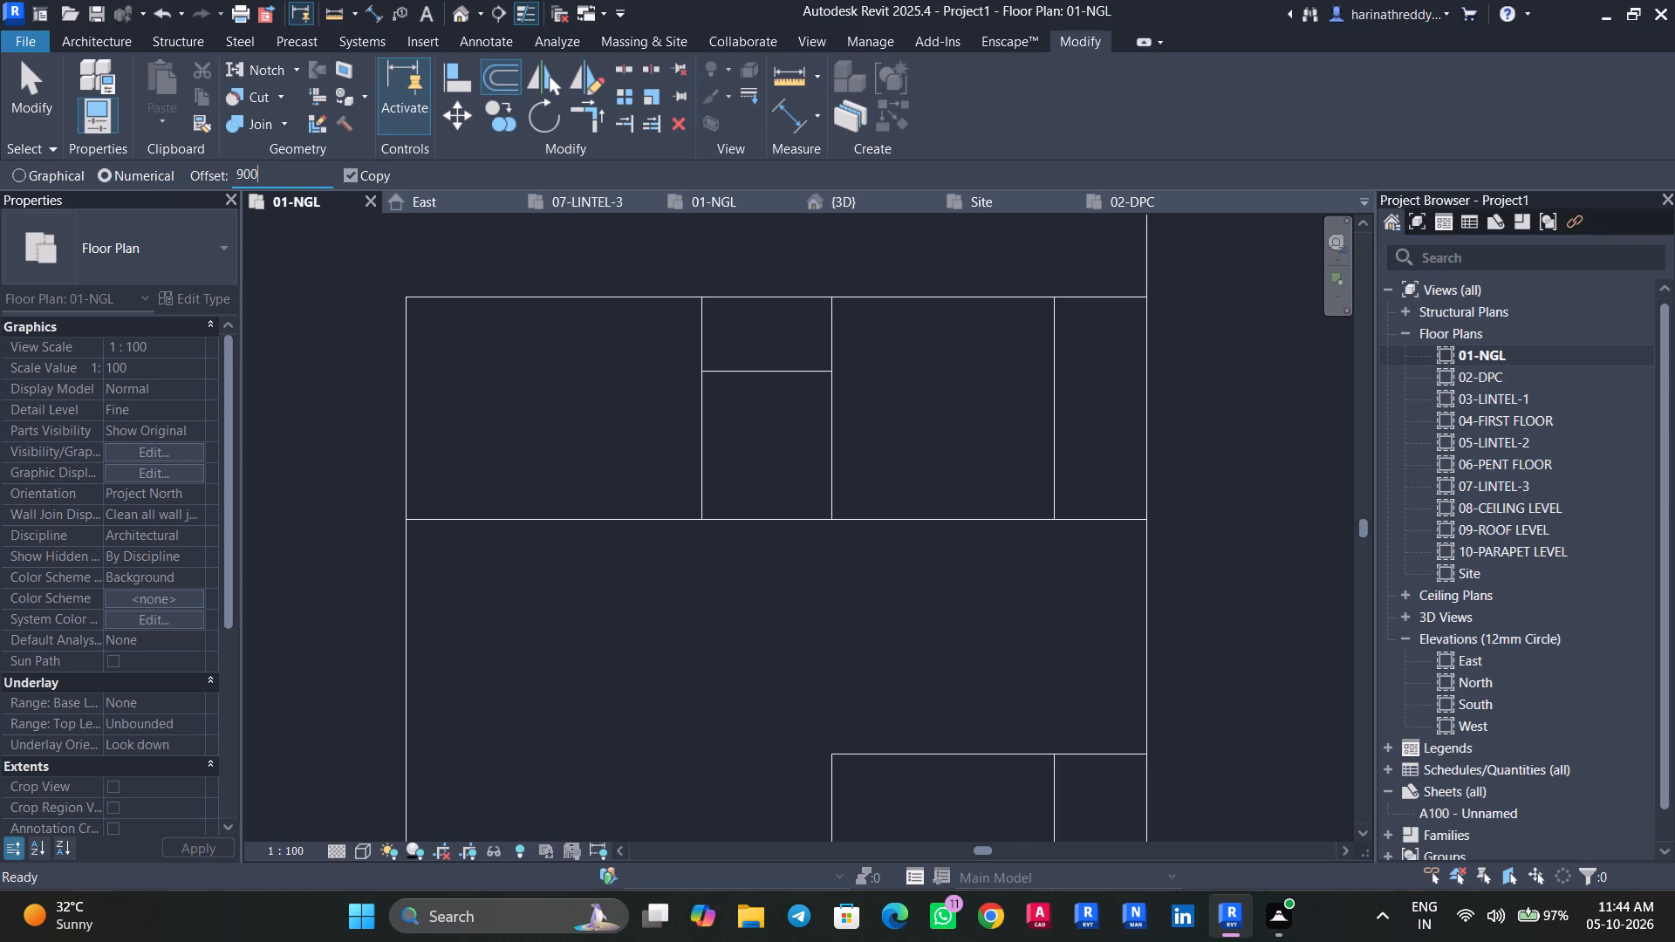
pyautogui.press('Return')
pyautogui.click(345, 171)
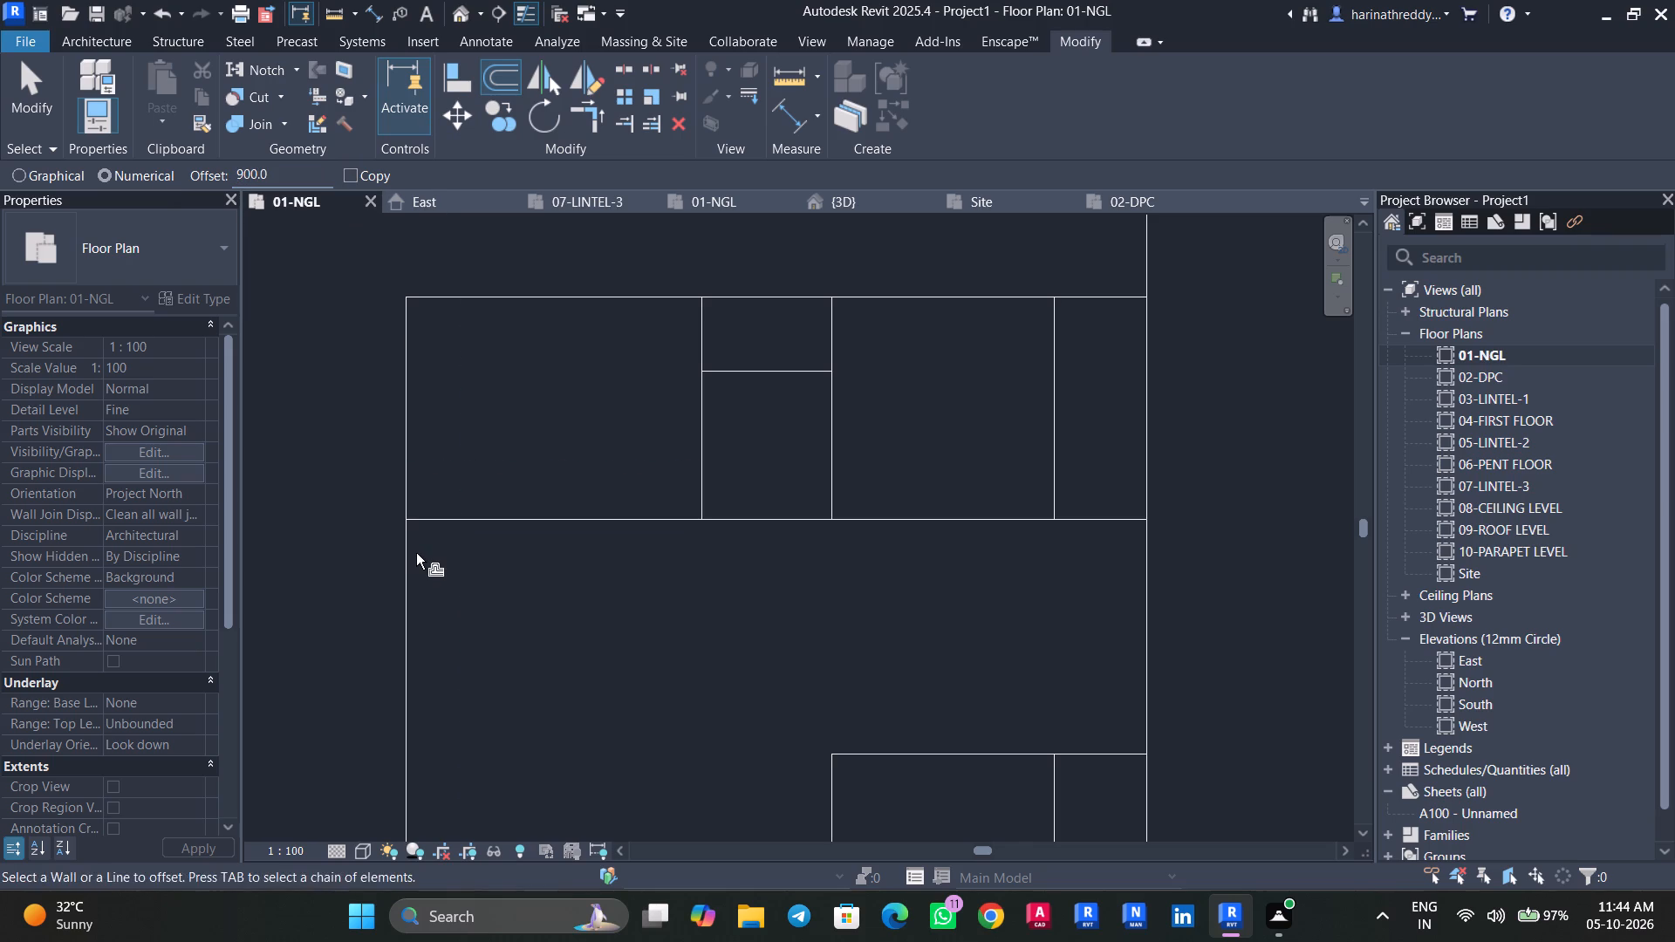
pyautogui.click(411, 554)
pyautogui.press('Escape')
pyautogui.moveTo(384, 540); pyautogui.dragTo(372, 382, button='middle')
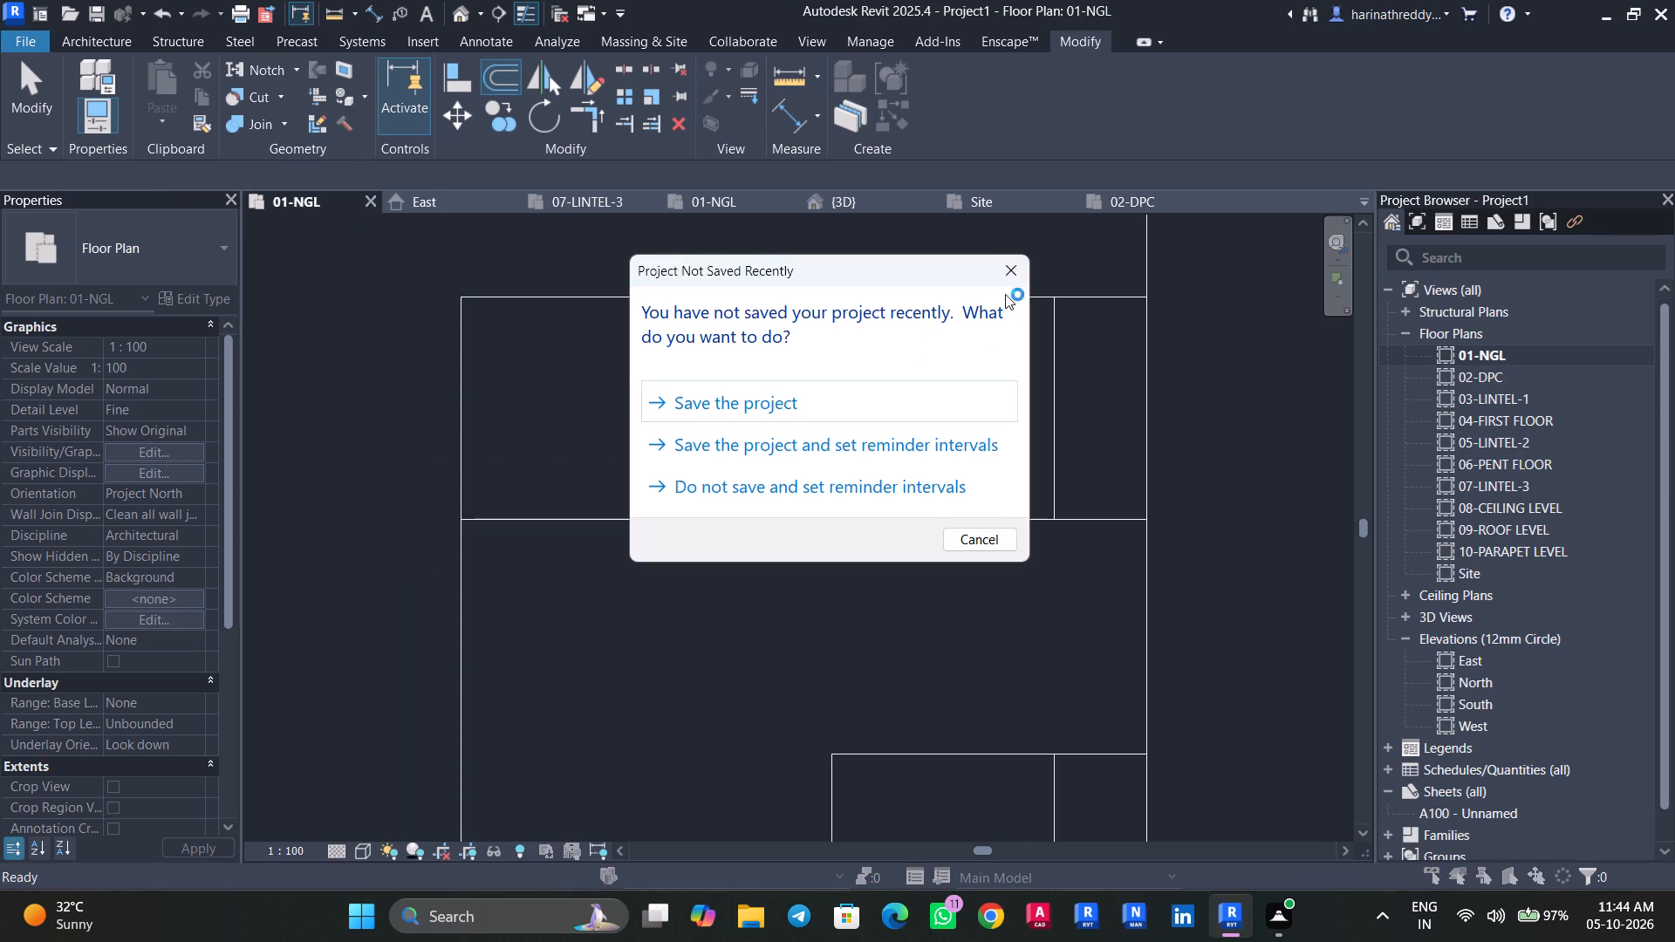
pyautogui.click(1008, 282)
pyautogui.press('Escape')
pyautogui.press('Escape')
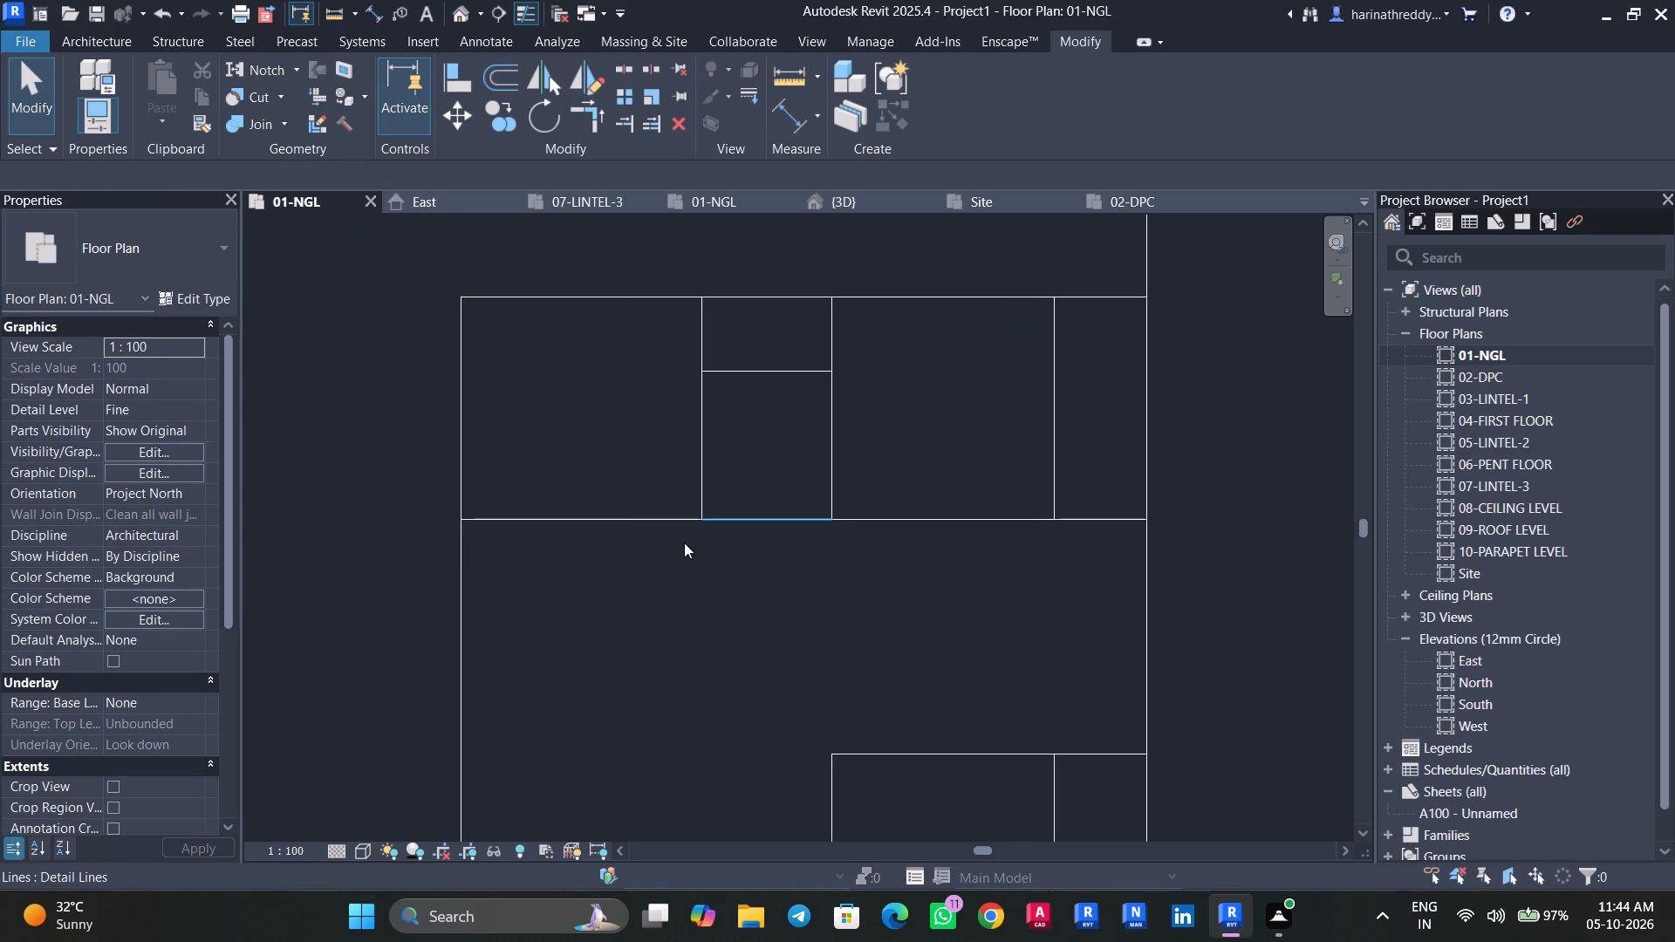
# Draw a three-sided detail-line box projecting 900 mm beyond the building's left edge, running 3800 mm down from the upper rooms' bottom line.
pyautogui.click(470, 39)
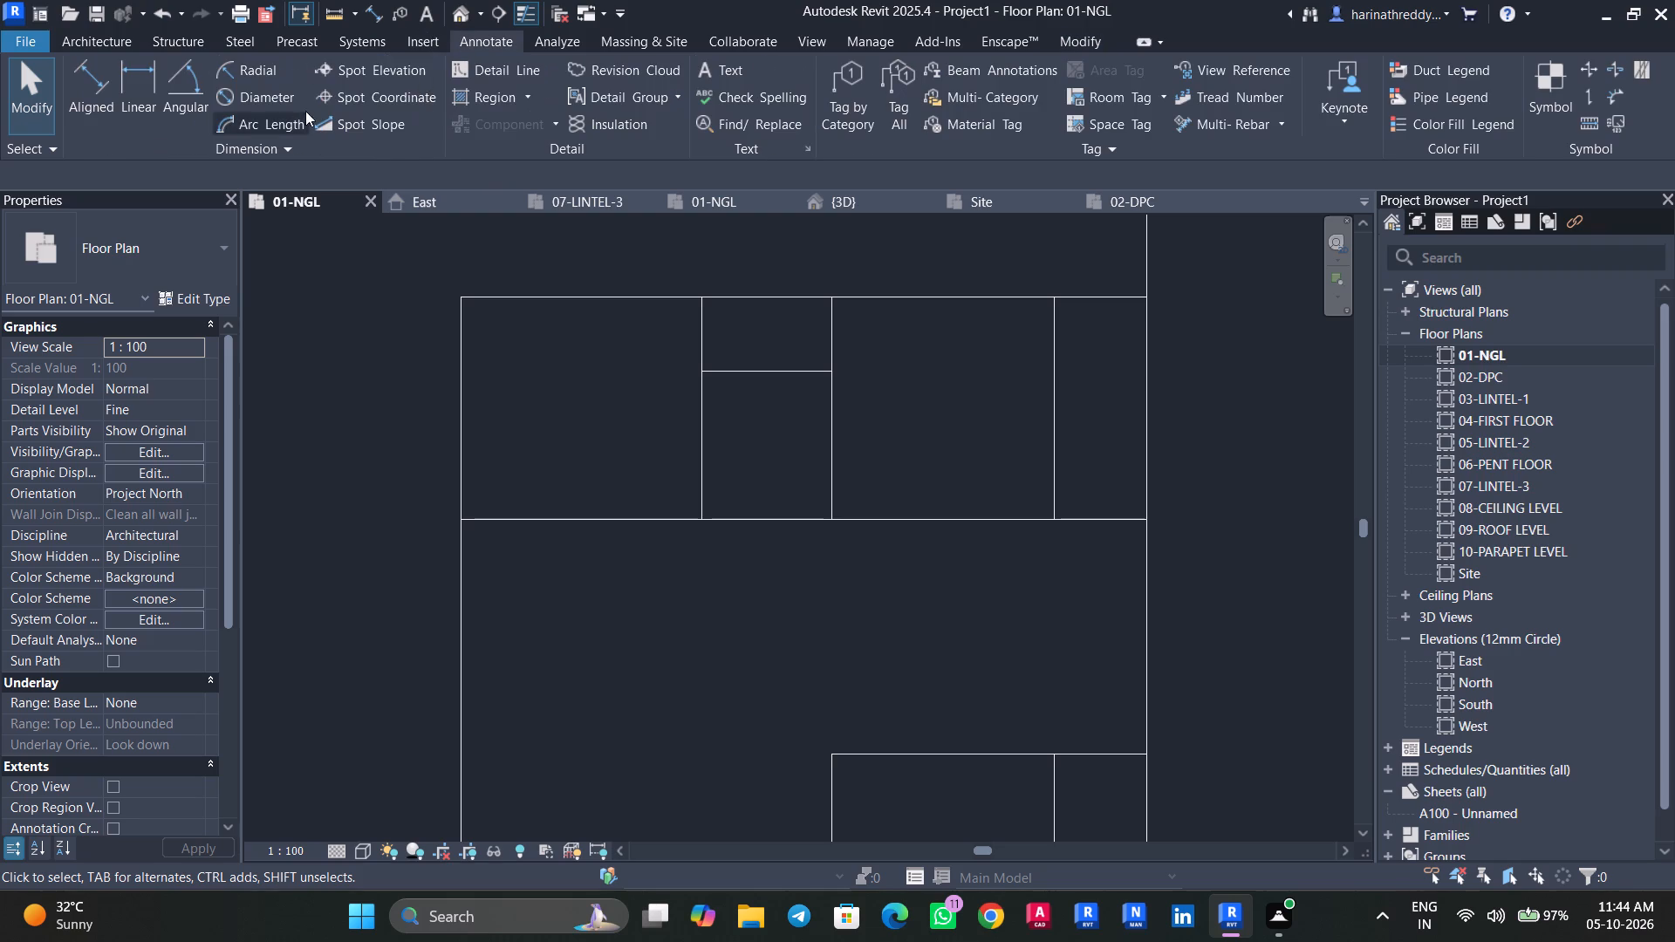
pyautogui.click(521, 76)
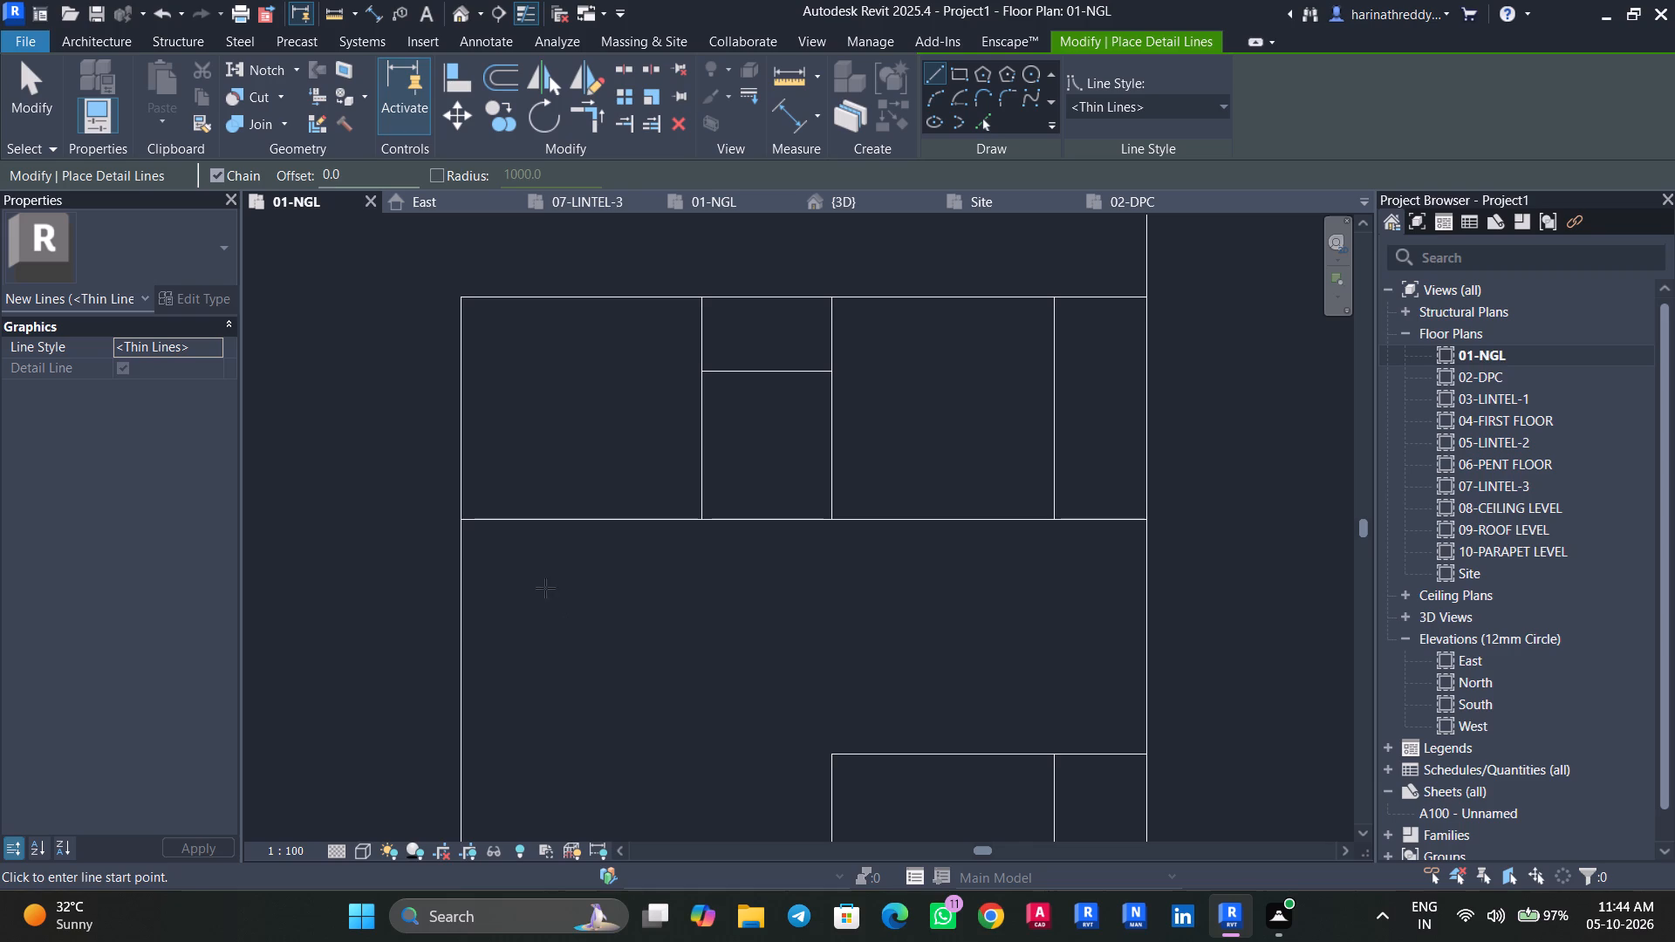
pyautogui.click(456, 520)
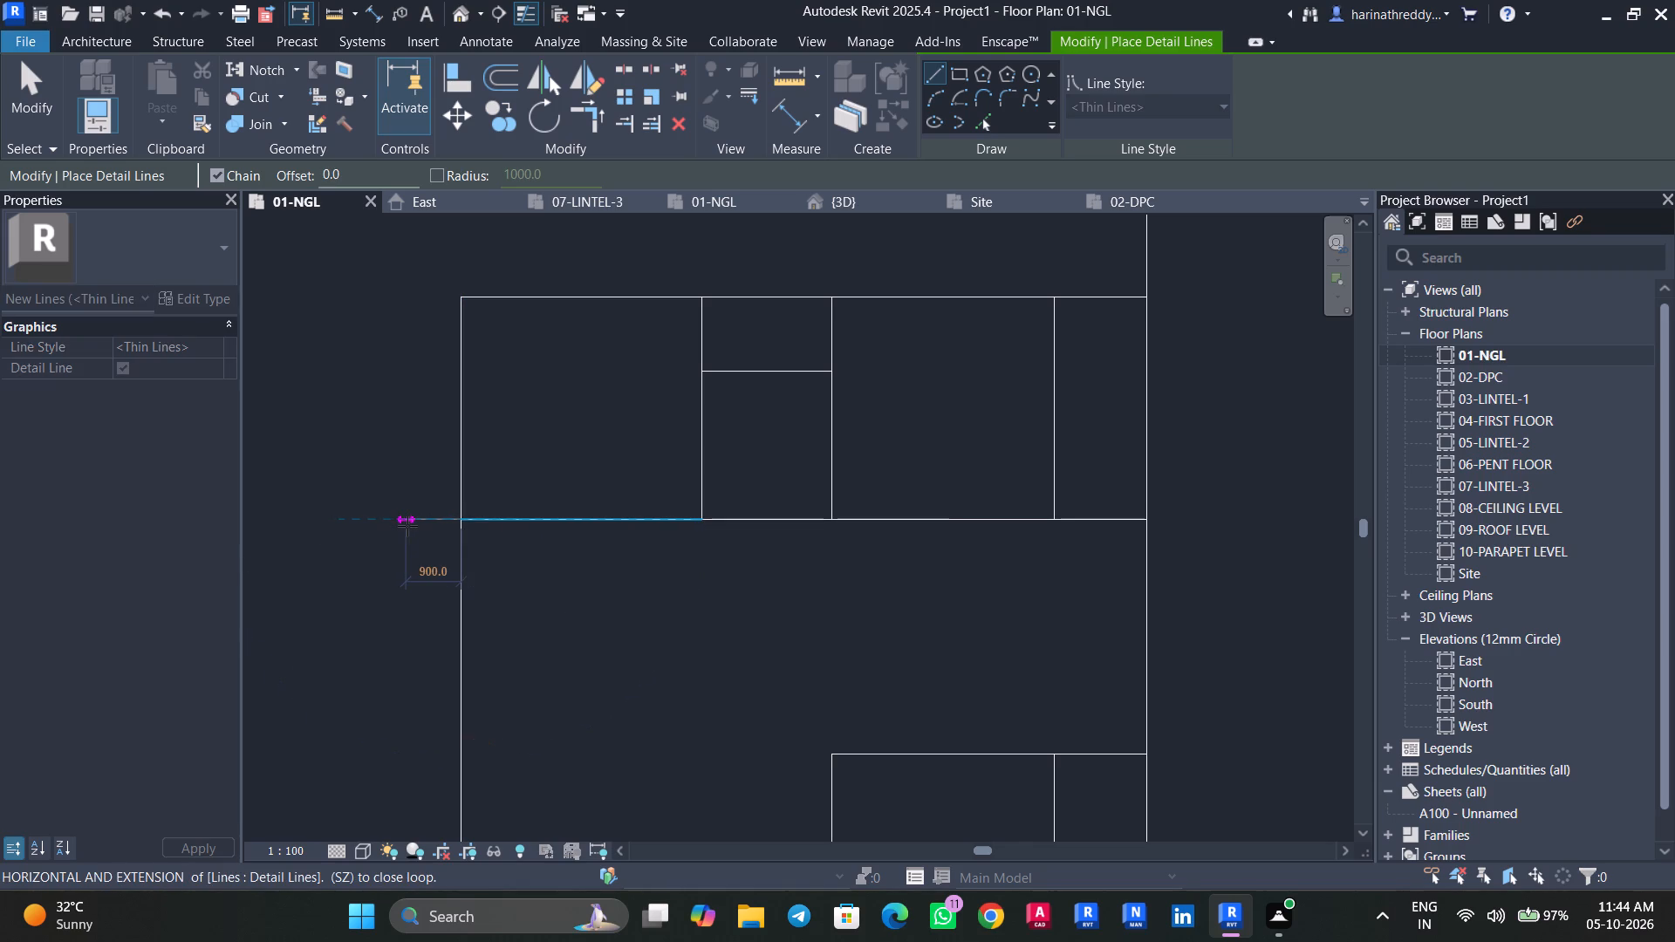
pyautogui.click(407, 526)
pyautogui.moveTo(393, 682); pyautogui.dragTo(422, 443, button='middle')
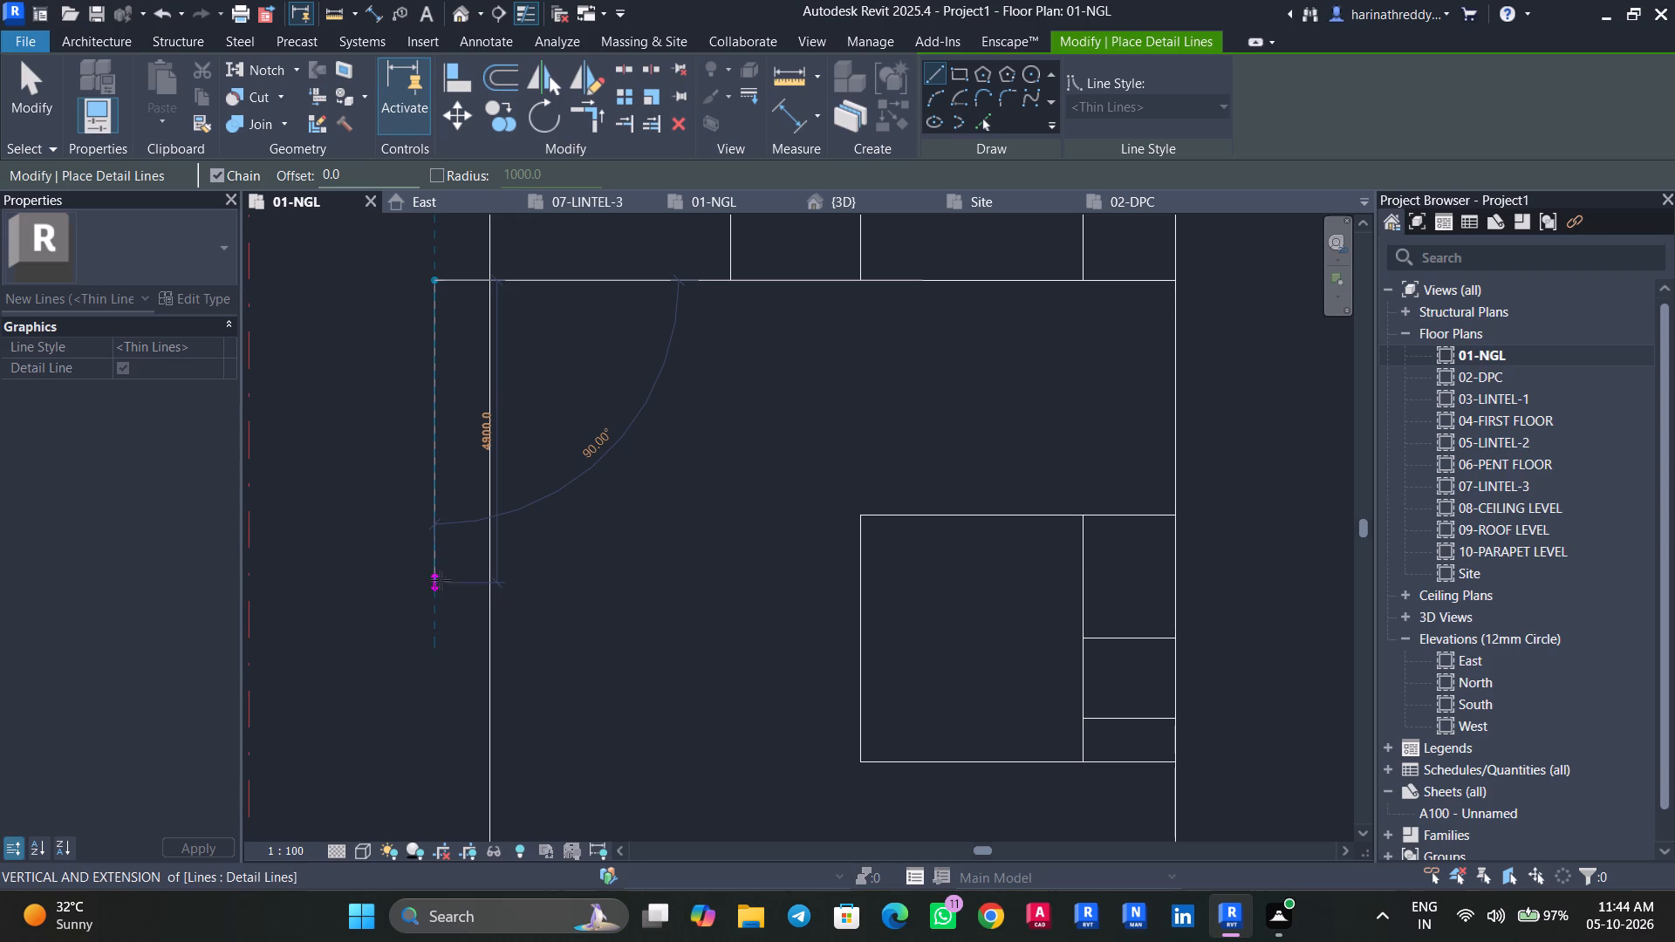
pyautogui.click(441, 518)
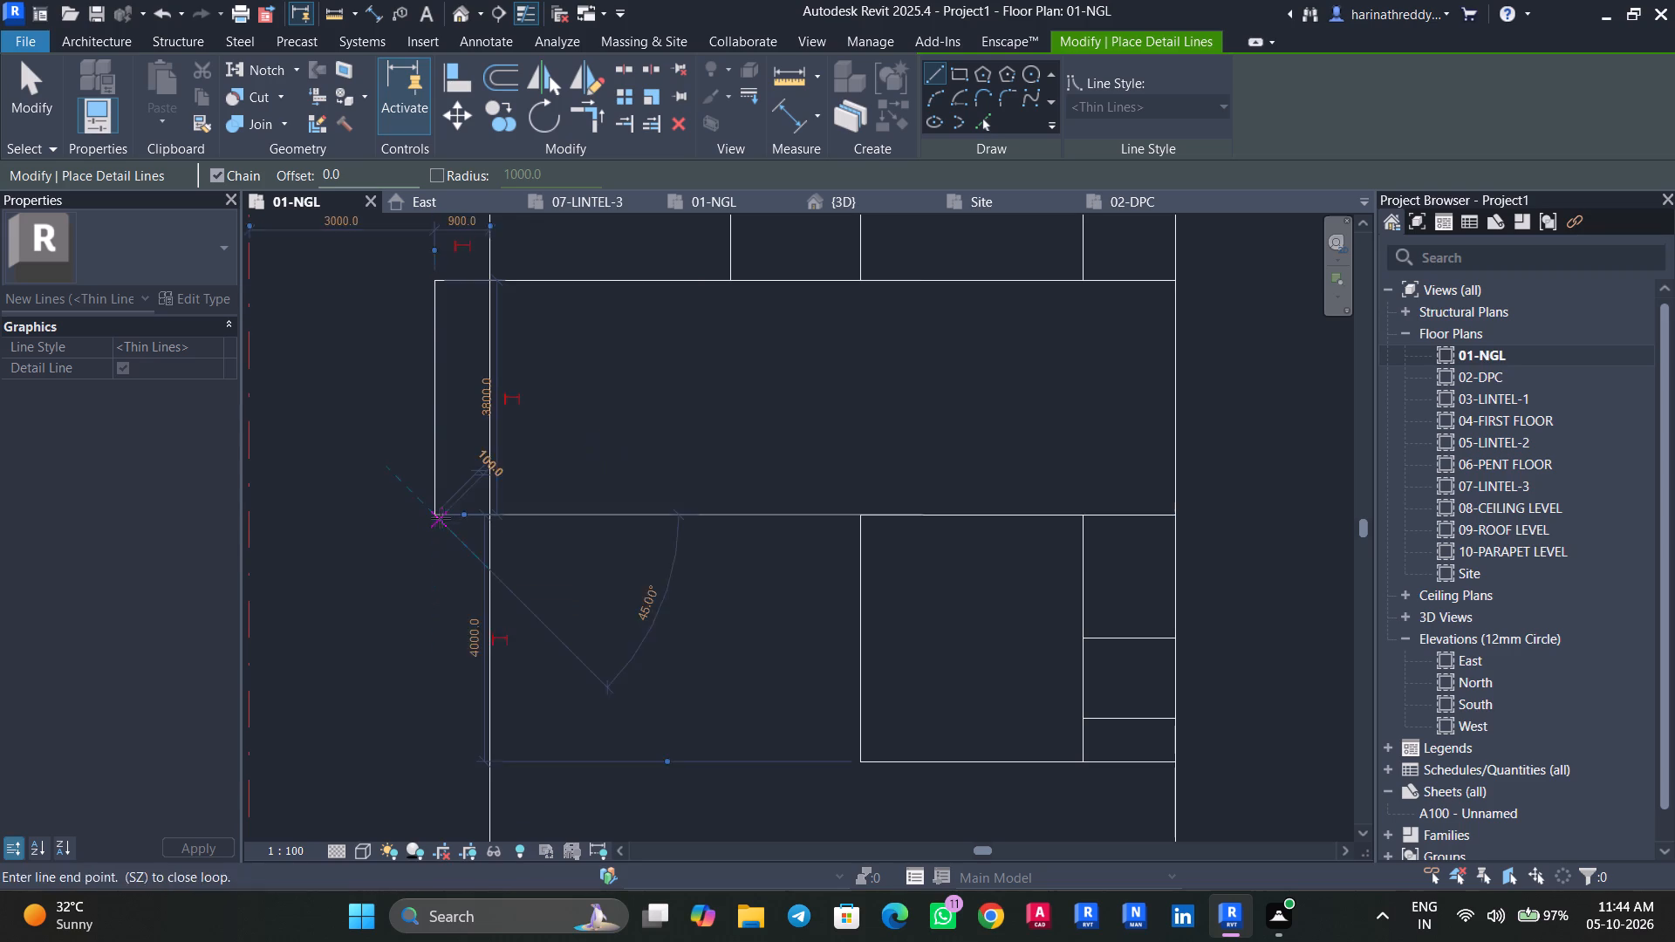
pyautogui.click(493, 516)
pyautogui.press('Escape')
# Draw a horizontal detail line from the projecting box's lower-right corner across to the lower room box's upper-left corner.
pyautogui.moveTo(570, 533); pyautogui.dragTo(576, 577, button='middle')
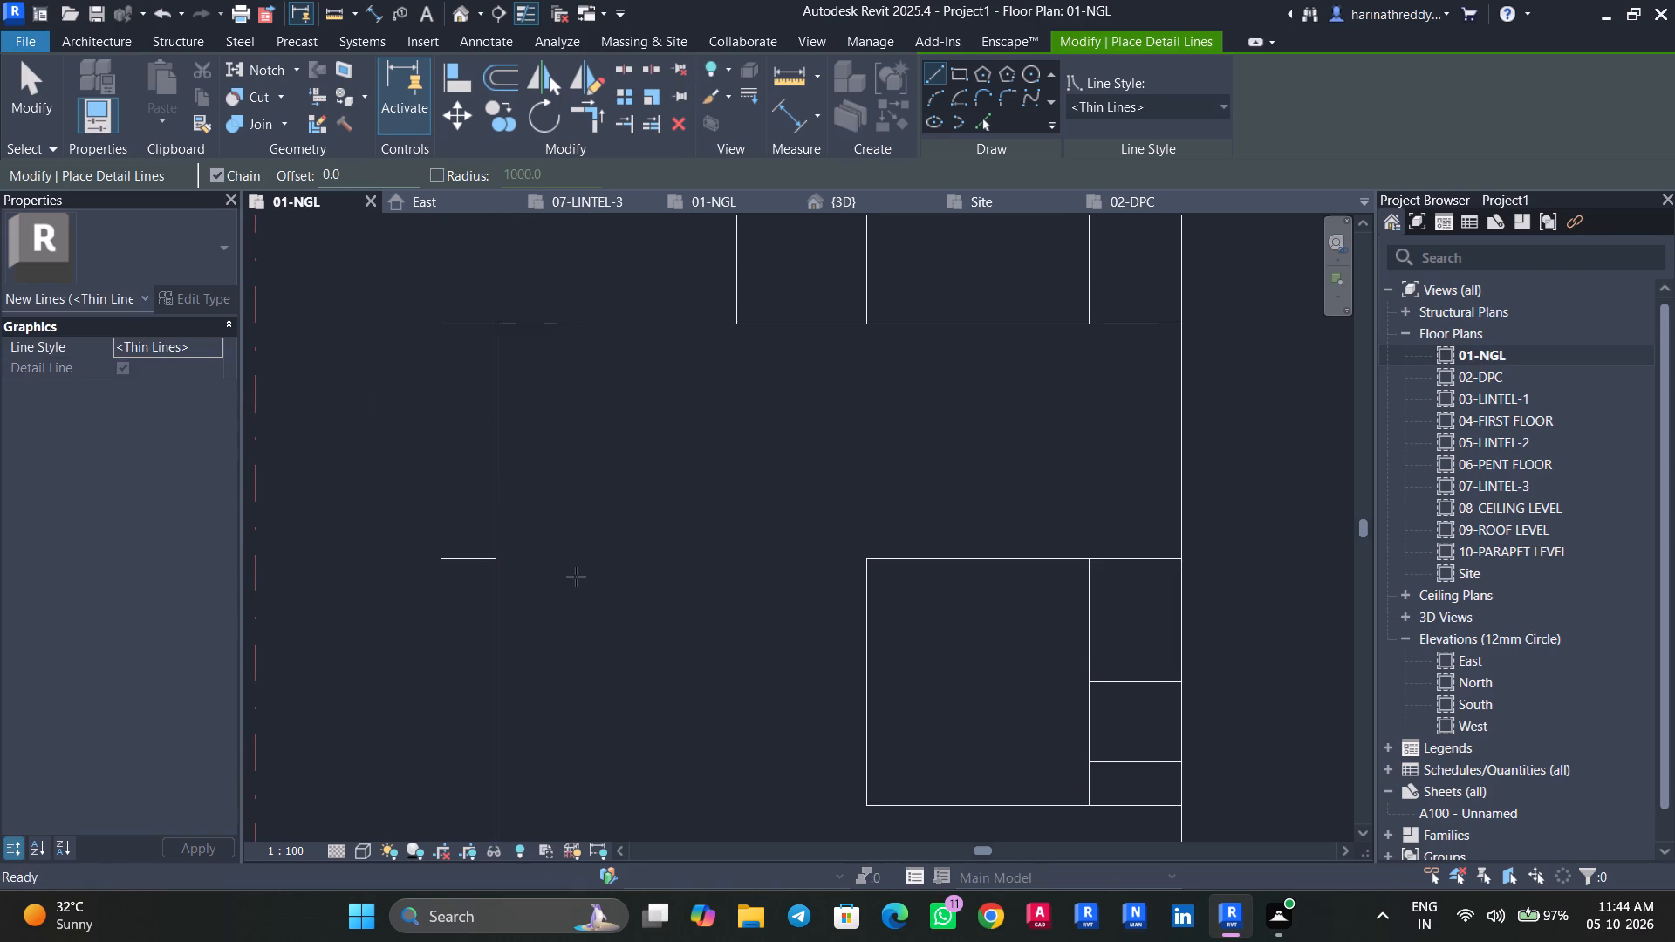
pyautogui.click(497, 559)
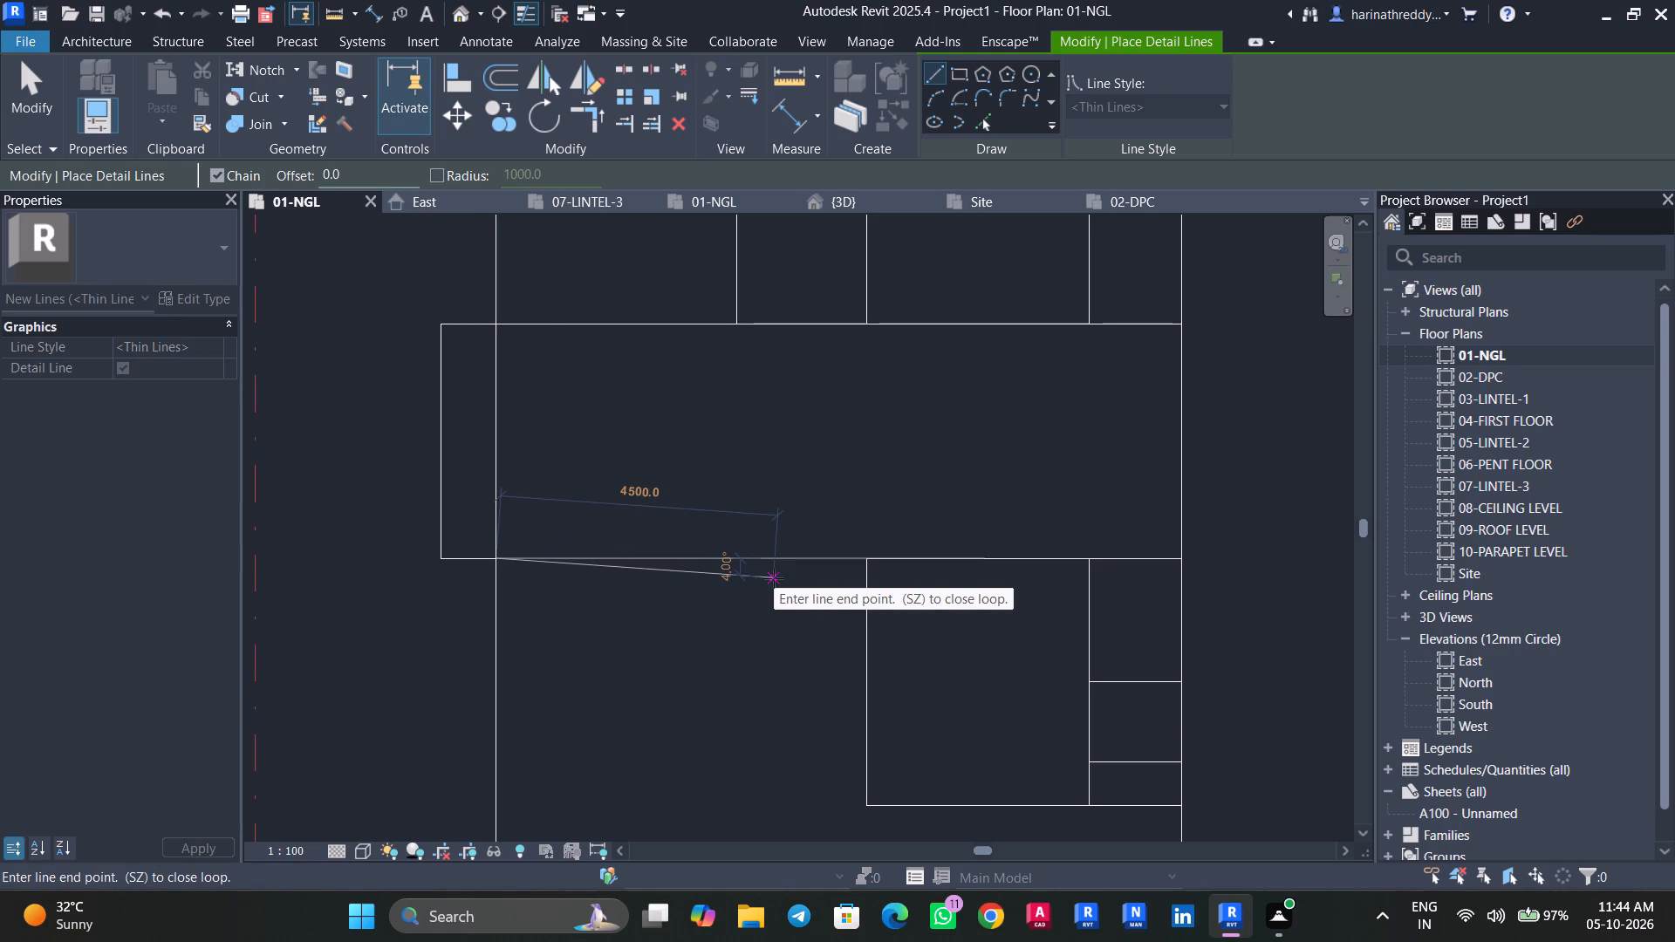
pyautogui.click(738, 547)
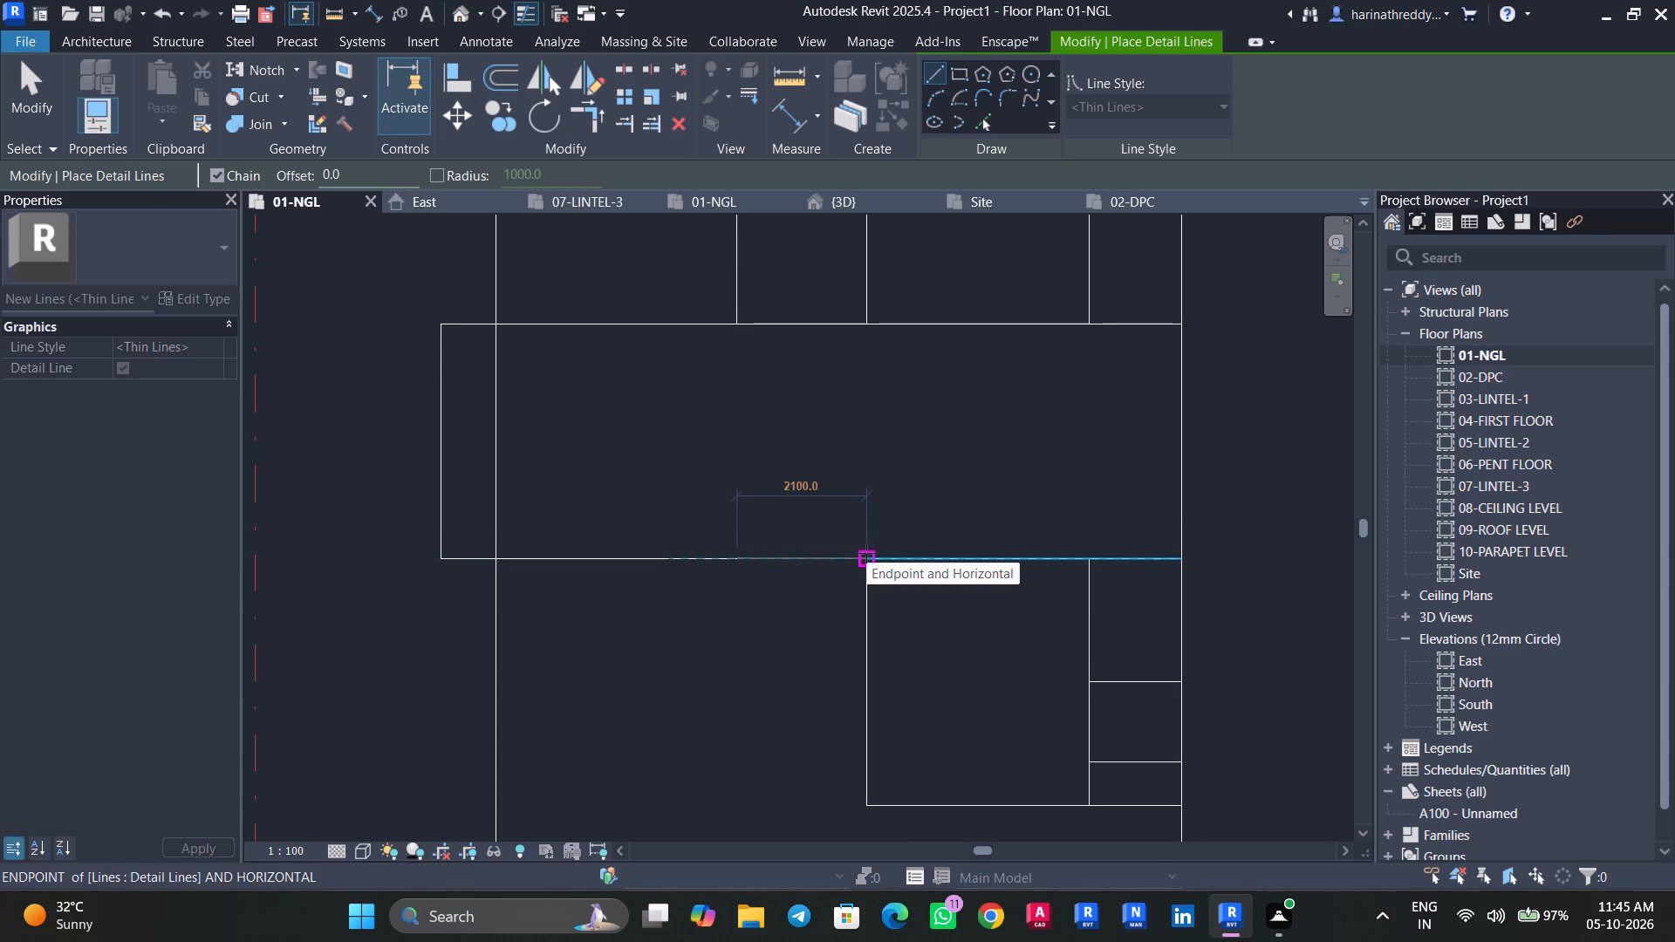
pyautogui.click(866, 553)
pyautogui.moveTo(861, 715); pyautogui.dragTo(840, 434, button='middle')
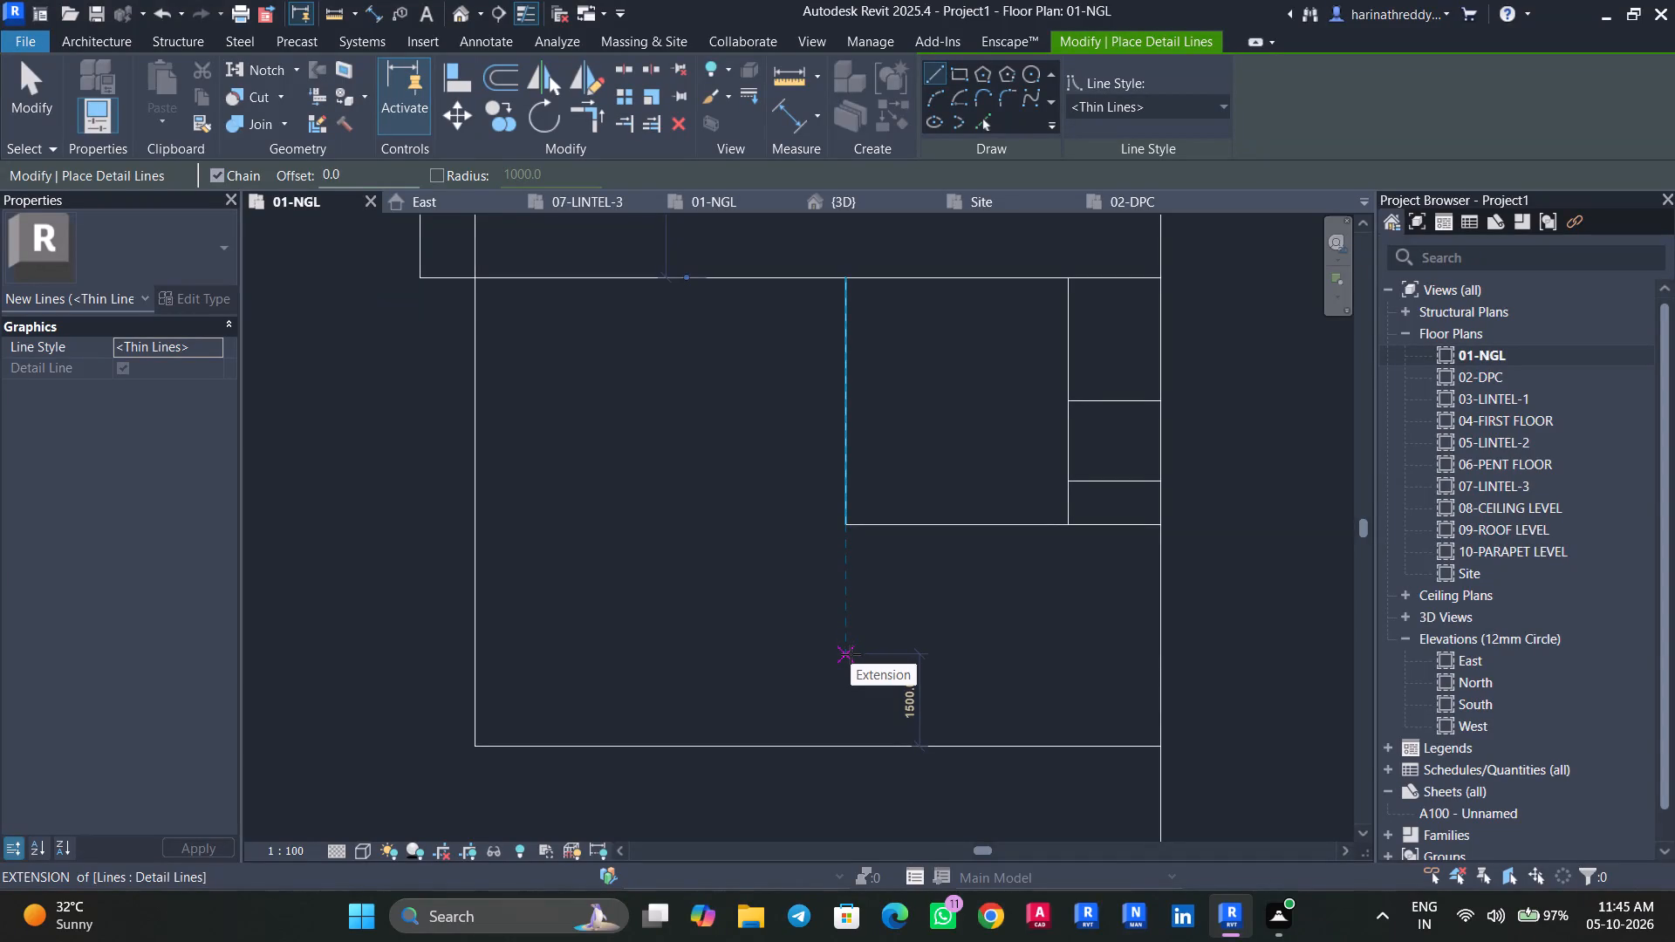
pyautogui.press('Escape')
pyautogui.press('Escape')
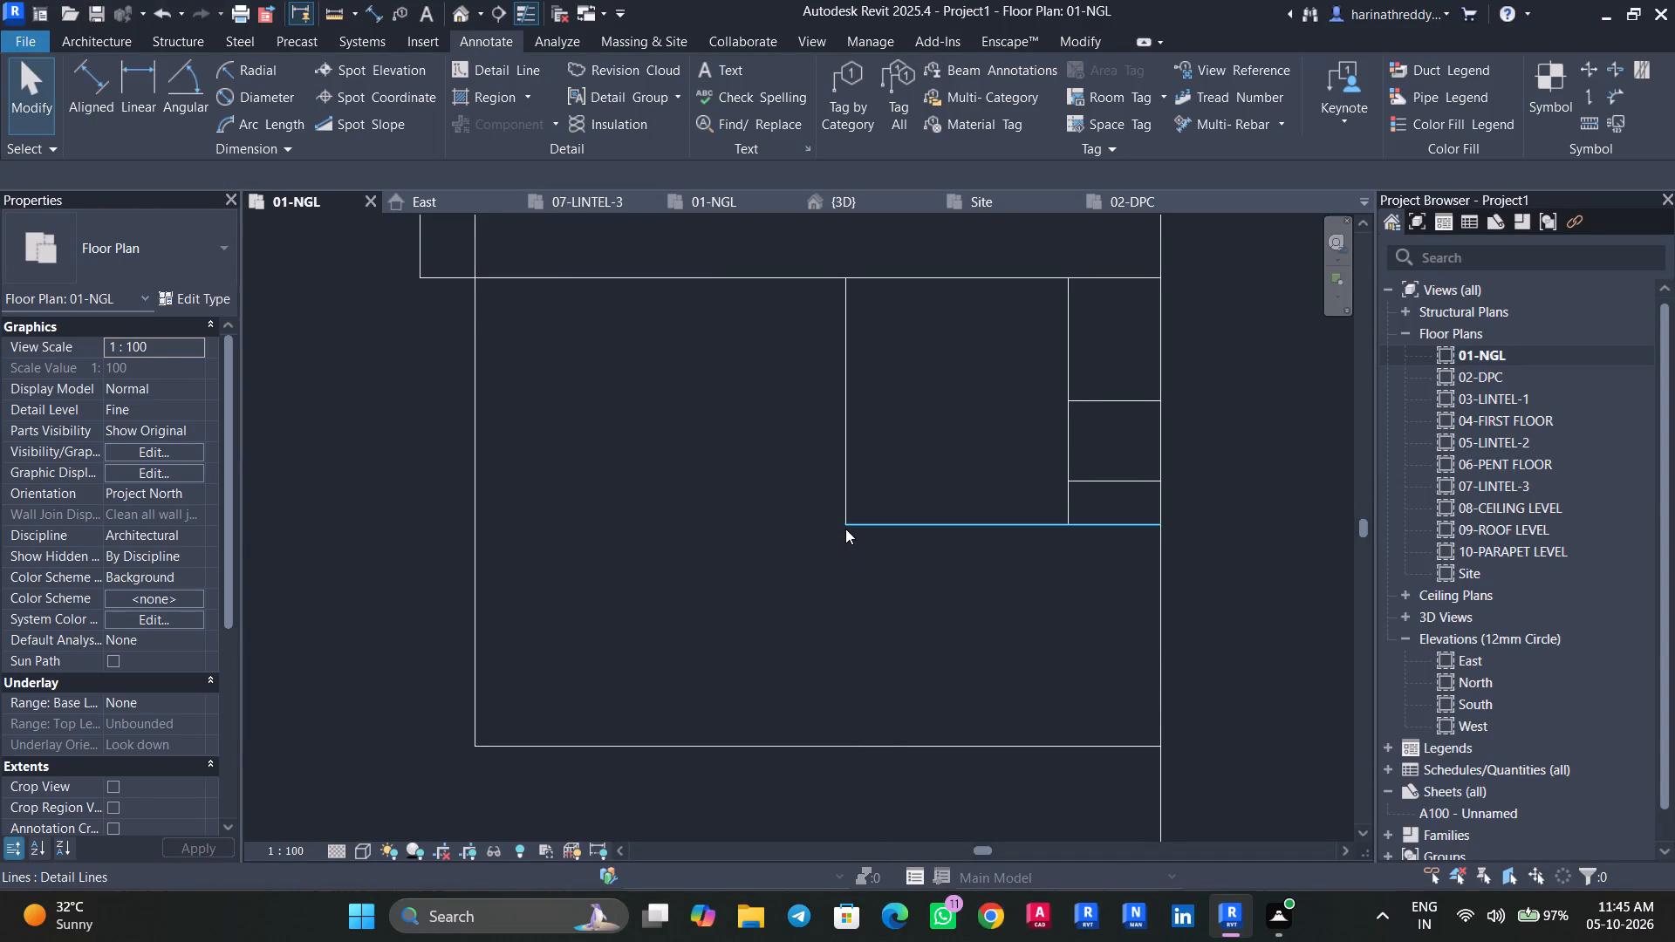
# Draw a vertical detail line from the lower room box's lower-left corner down to the building's bottom edge.
pyautogui.press('Return')
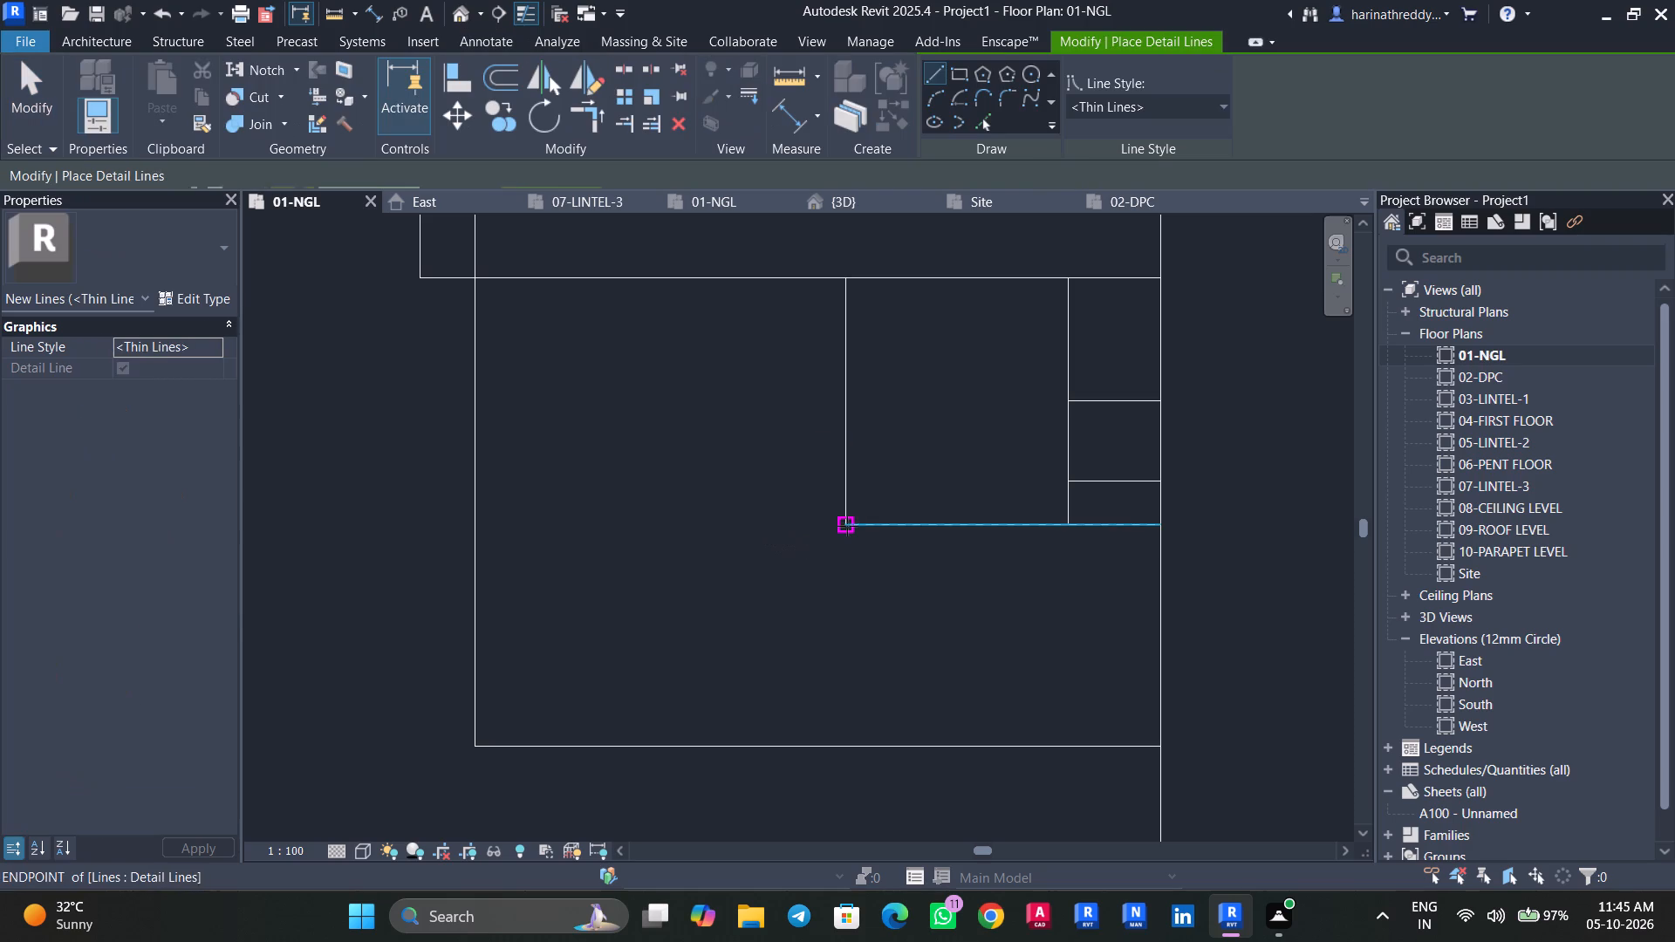
pyautogui.click(848, 526)
pyautogui.click(836, 748)
pyautogui.press('Escape')
pyautogui.press('Escape')
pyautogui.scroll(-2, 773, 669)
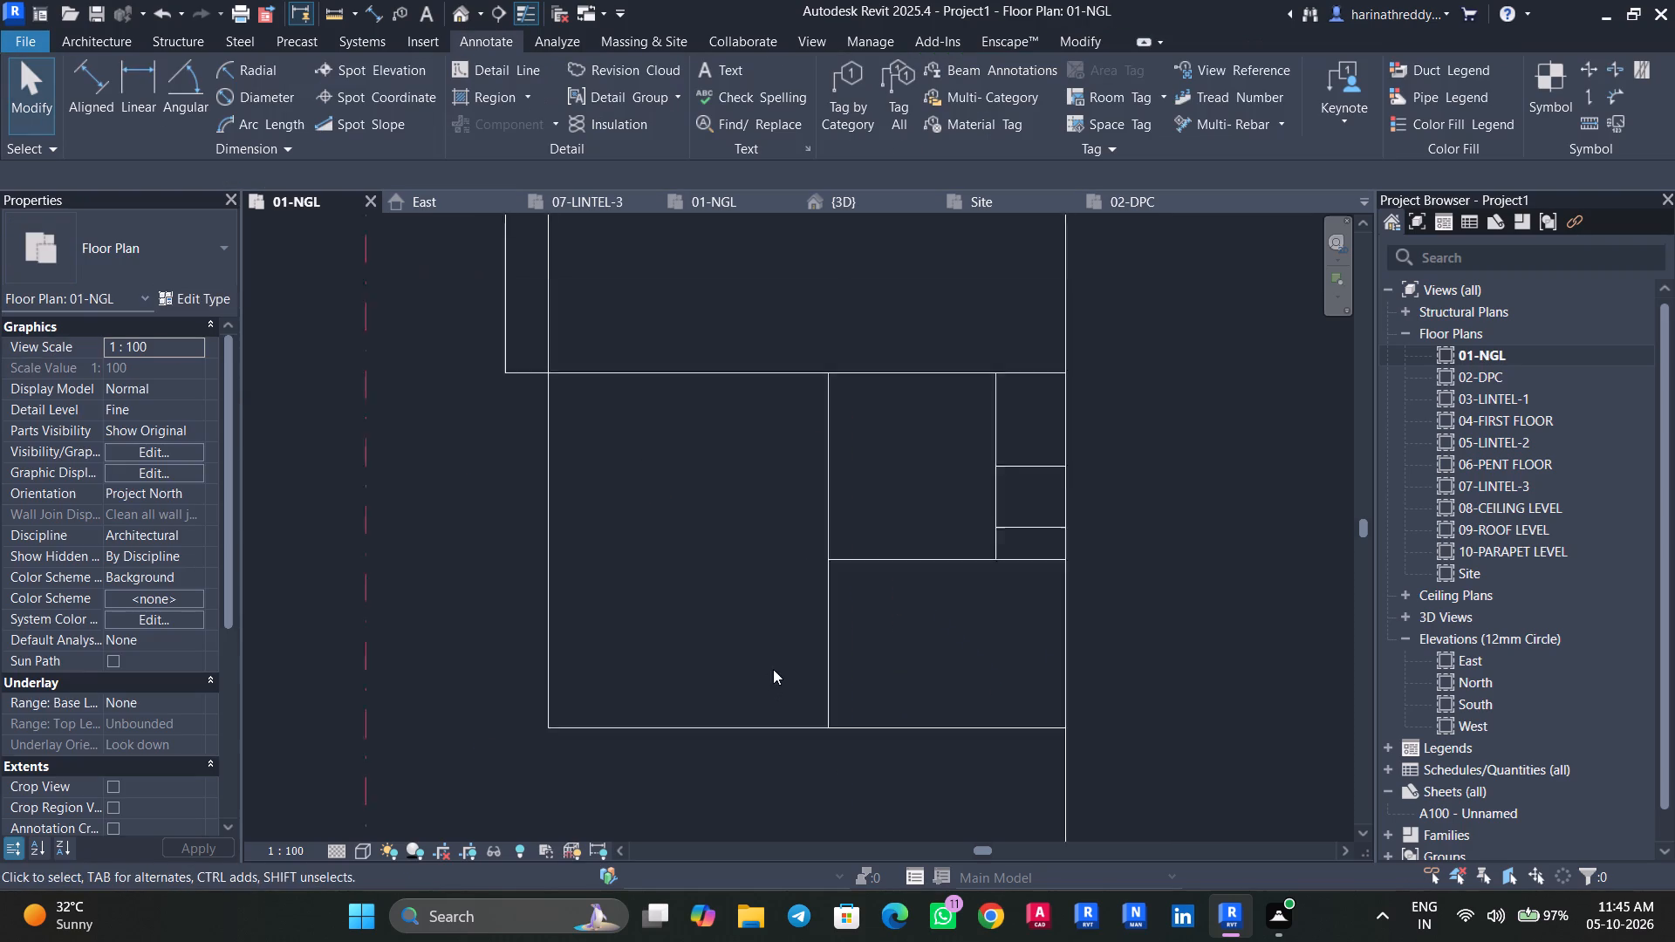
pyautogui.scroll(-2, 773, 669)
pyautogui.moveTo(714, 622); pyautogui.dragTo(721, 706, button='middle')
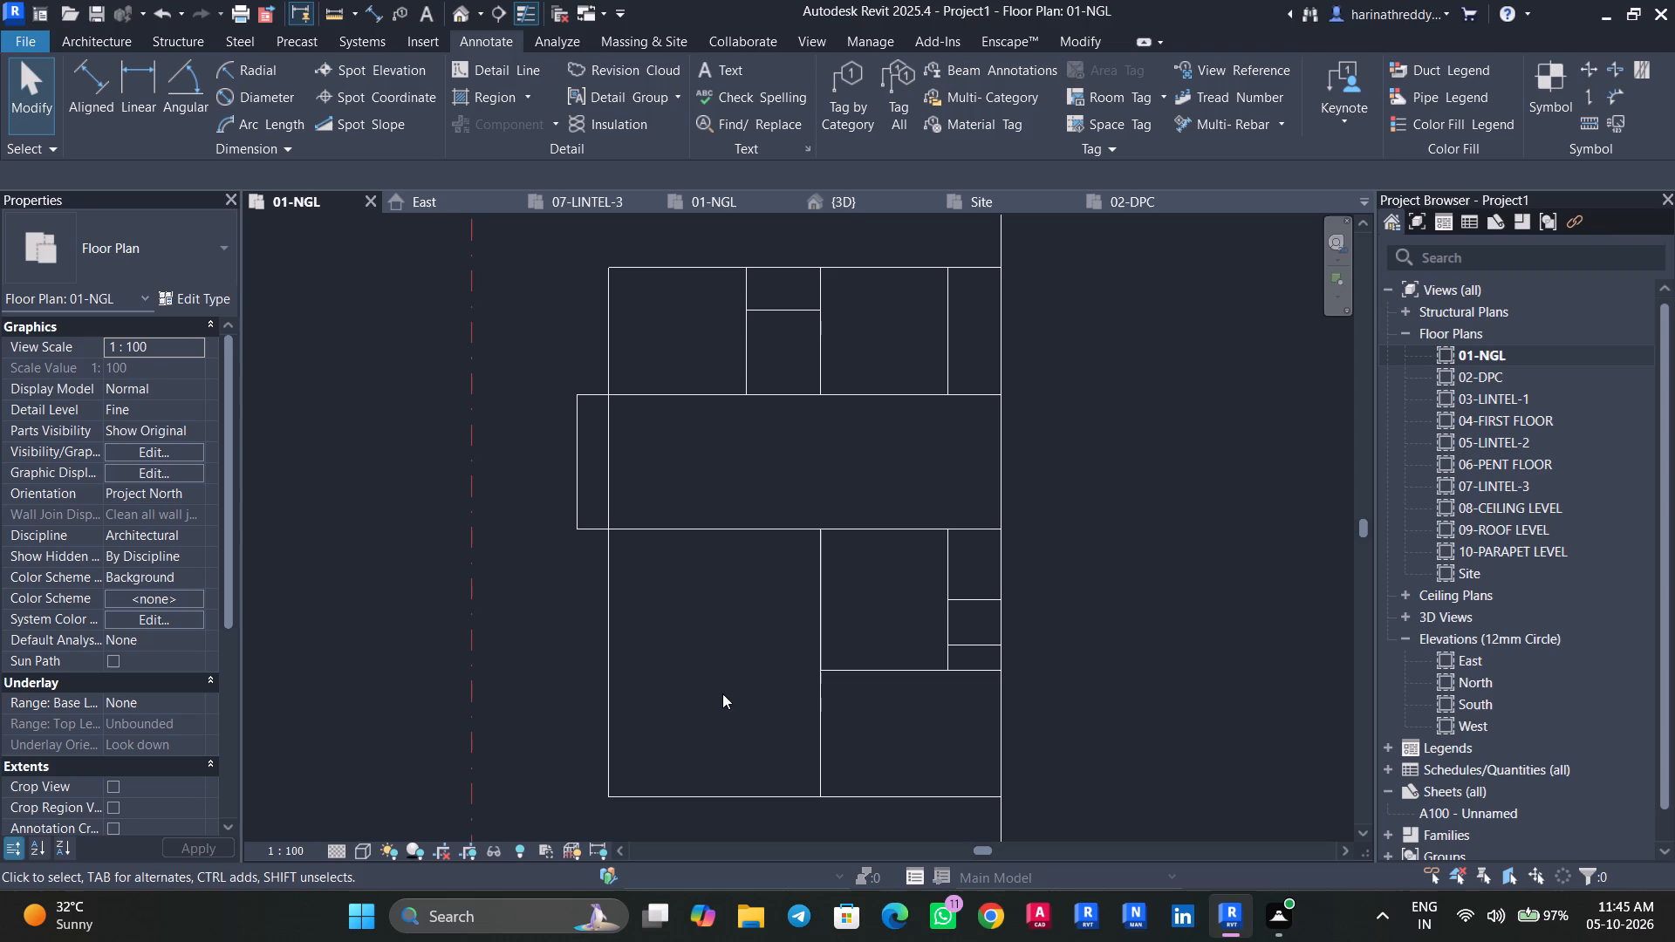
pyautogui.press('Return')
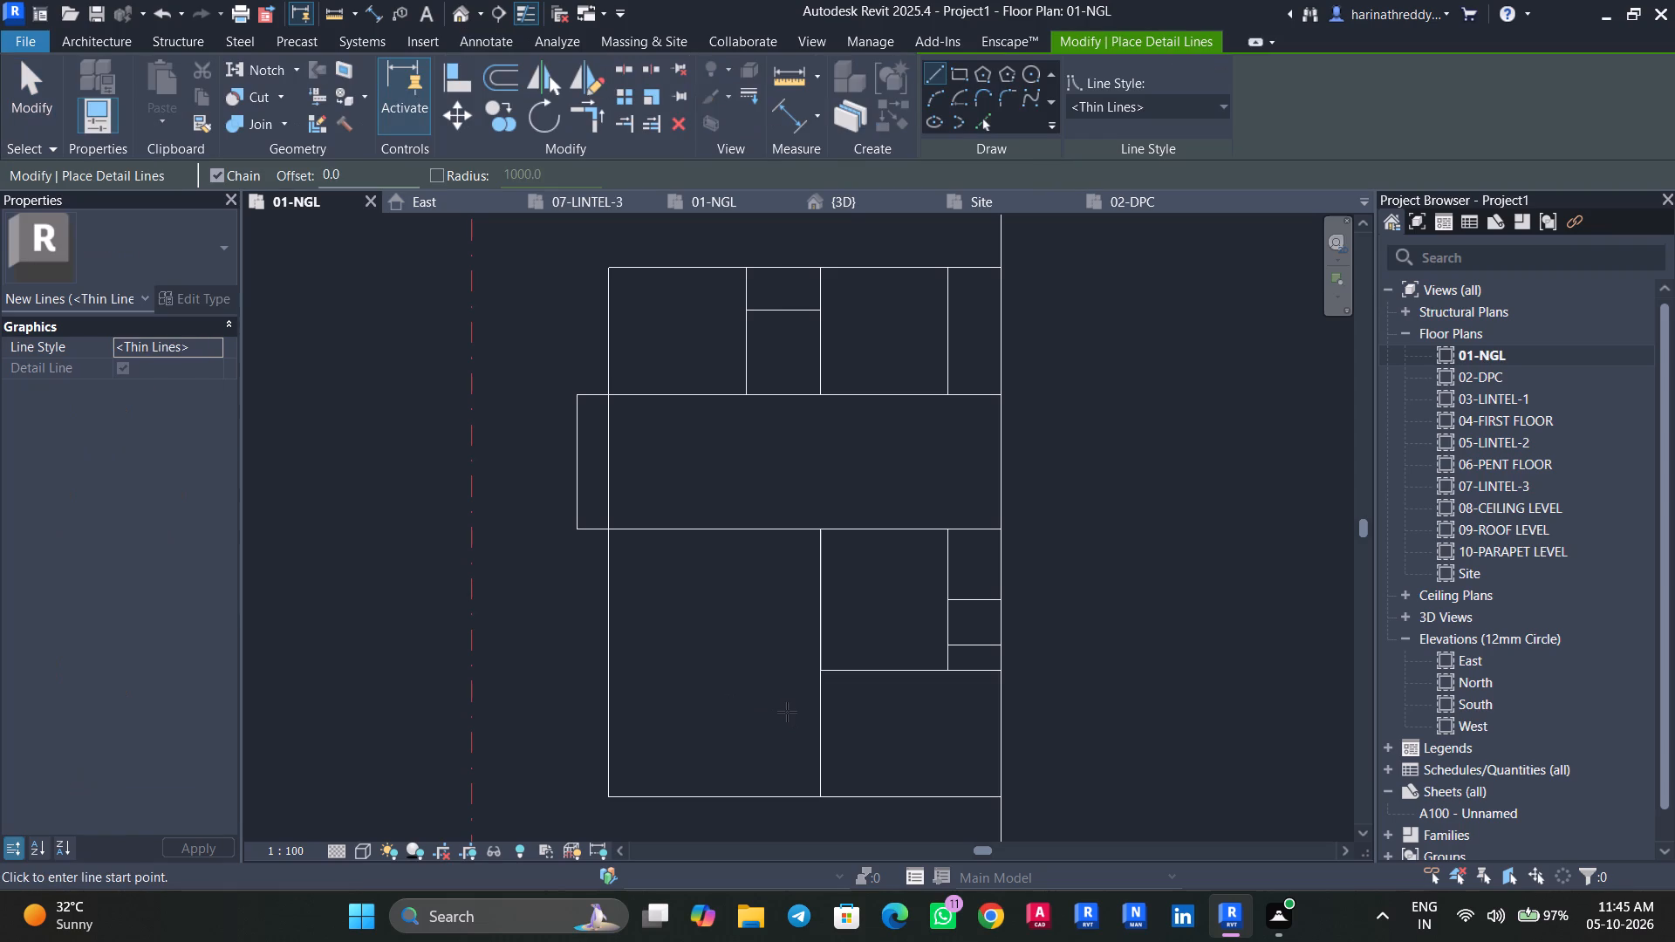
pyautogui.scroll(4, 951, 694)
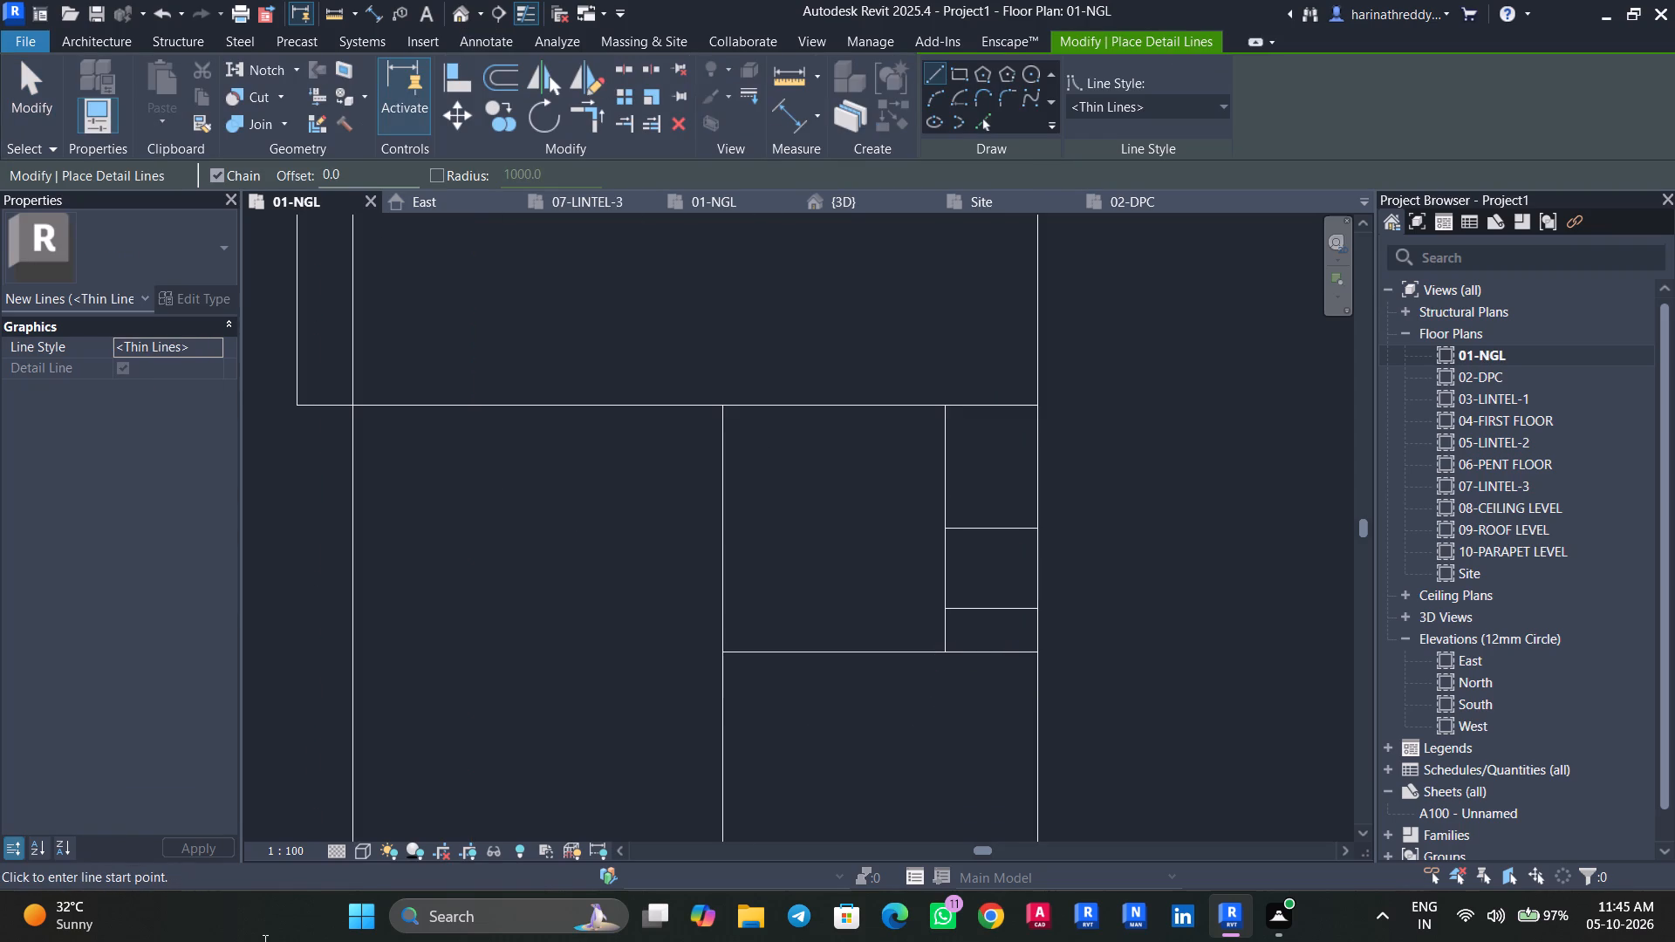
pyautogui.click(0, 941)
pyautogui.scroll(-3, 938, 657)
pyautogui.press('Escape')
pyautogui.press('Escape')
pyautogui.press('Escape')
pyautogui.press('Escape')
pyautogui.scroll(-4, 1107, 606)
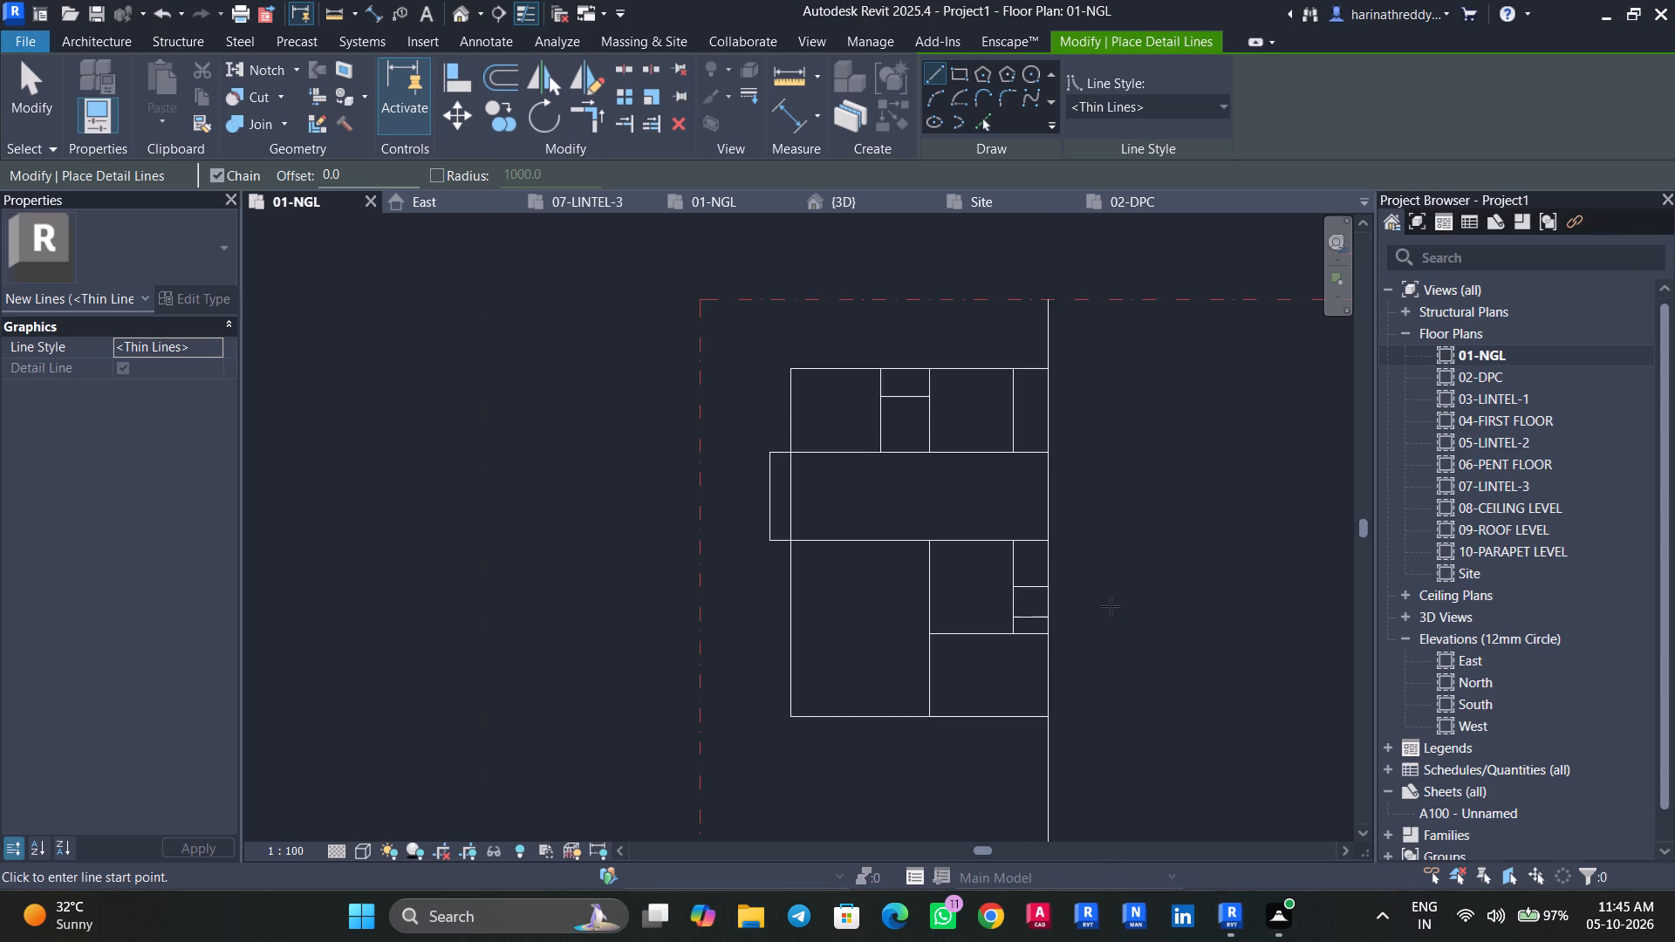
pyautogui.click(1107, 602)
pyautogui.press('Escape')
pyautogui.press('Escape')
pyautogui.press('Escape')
# Draw detail lines from the bottom of the narrow strip's left line, 1500 mm down and across to the vertical line at left.
pyautogui.scroll(2, 1007, 649)
pyautogui.moveTo(1006, 649); pyautogui.dragTo(979, 636, button='middle')
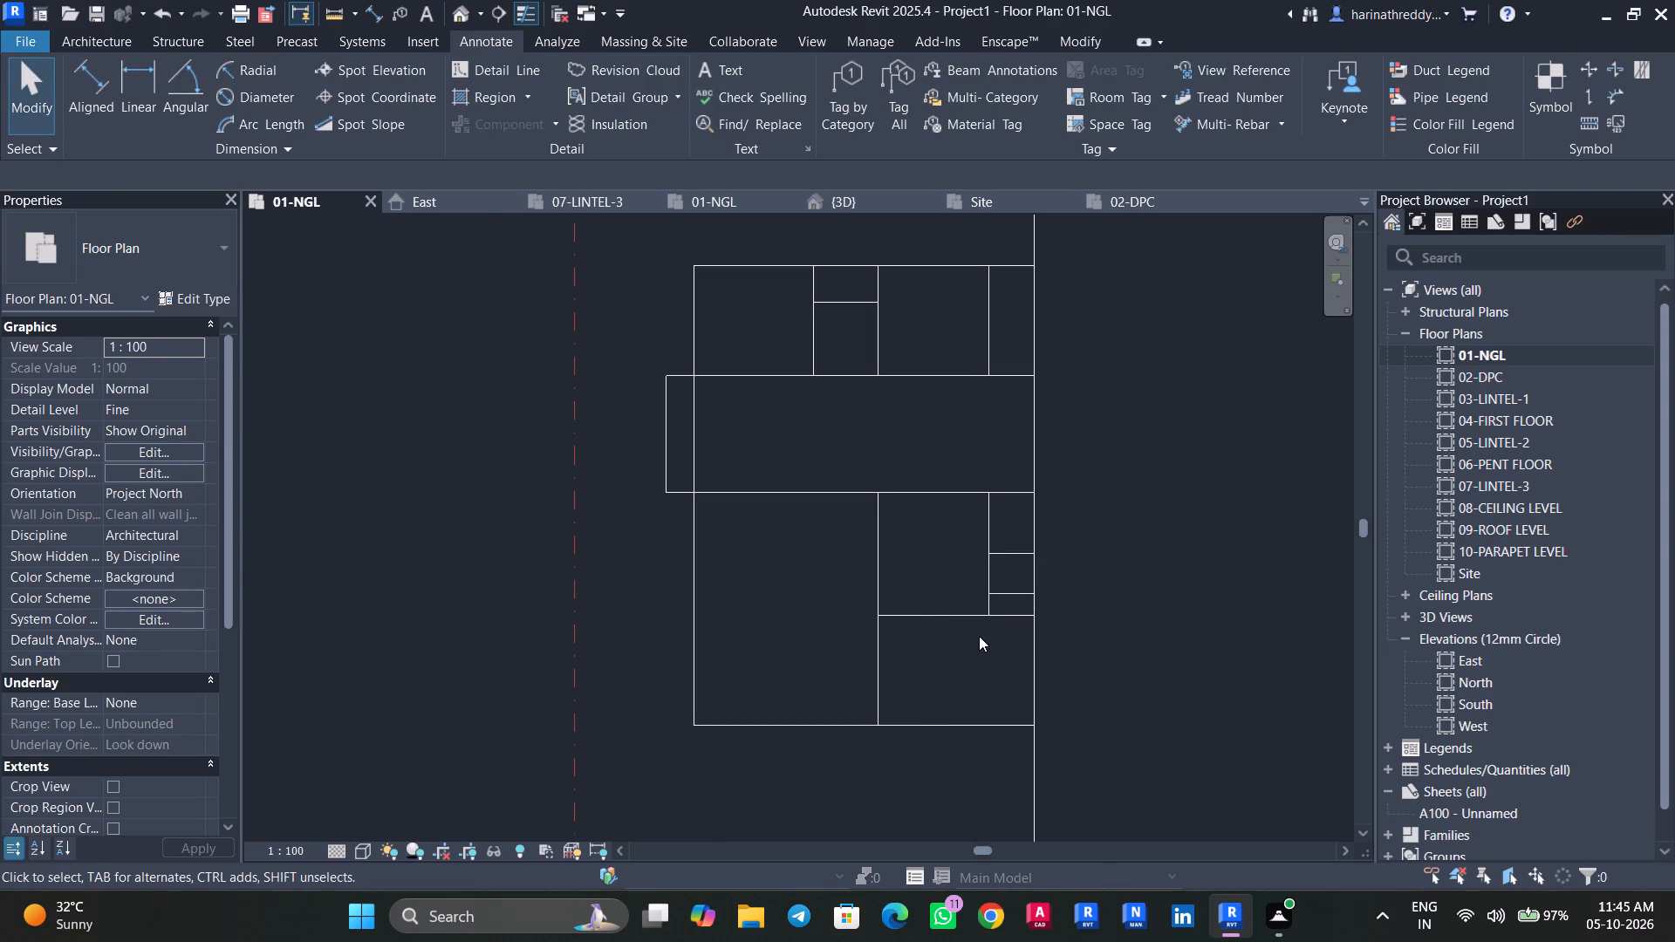
pyautogui.press('Return')
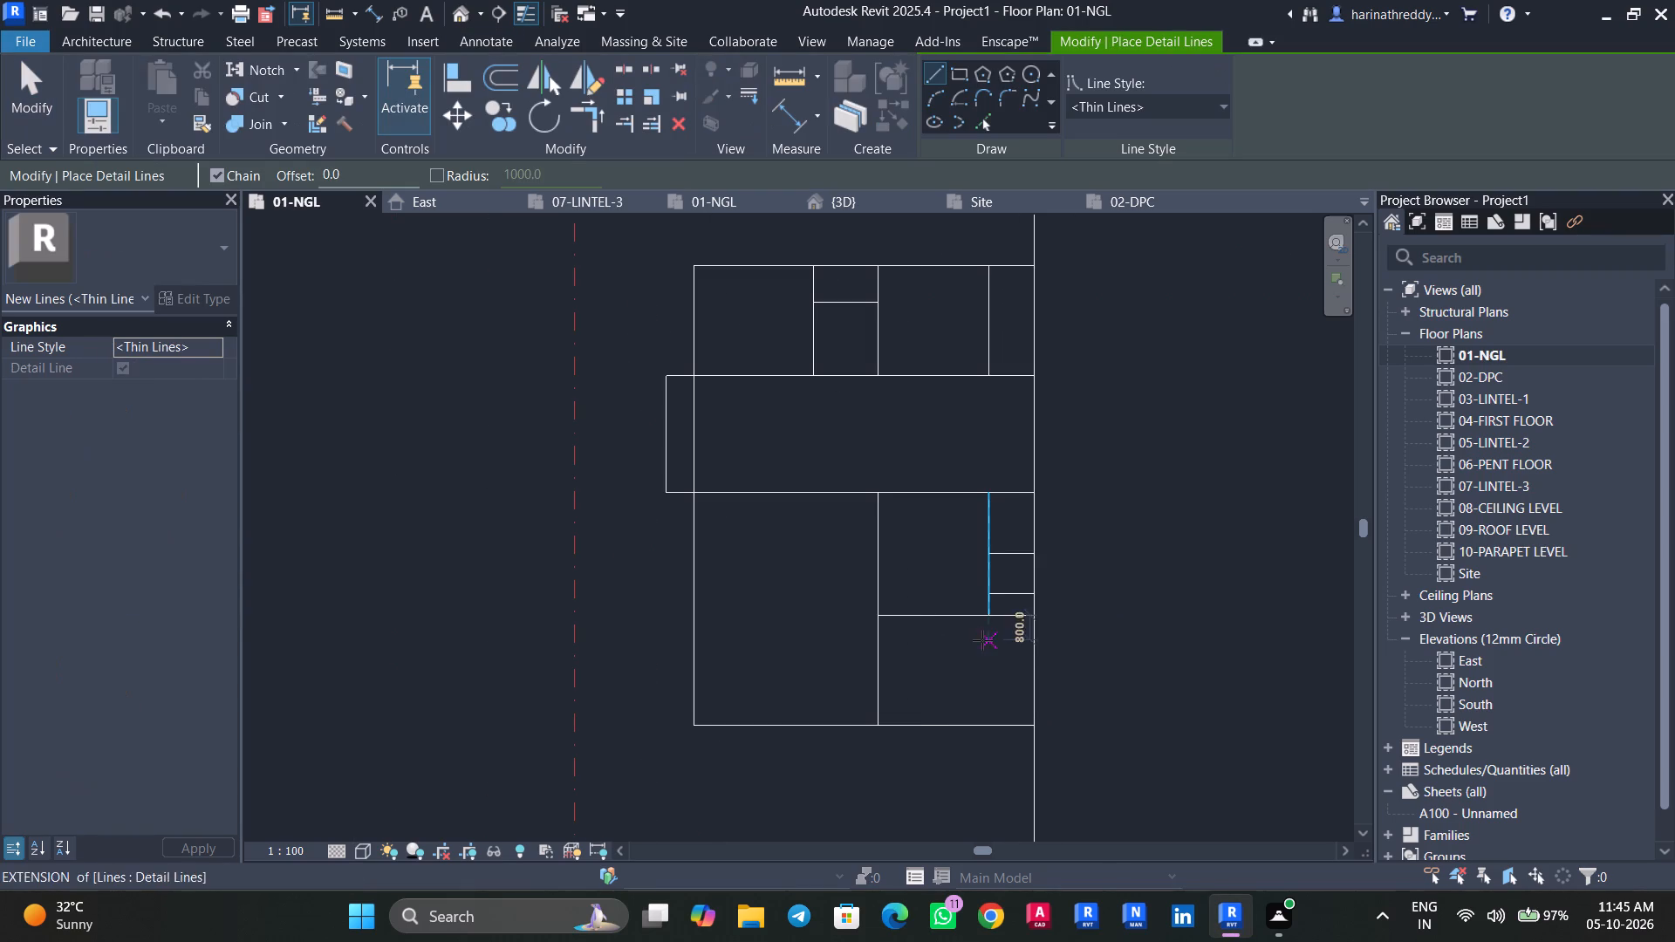
pyautogui.click(993, 619)
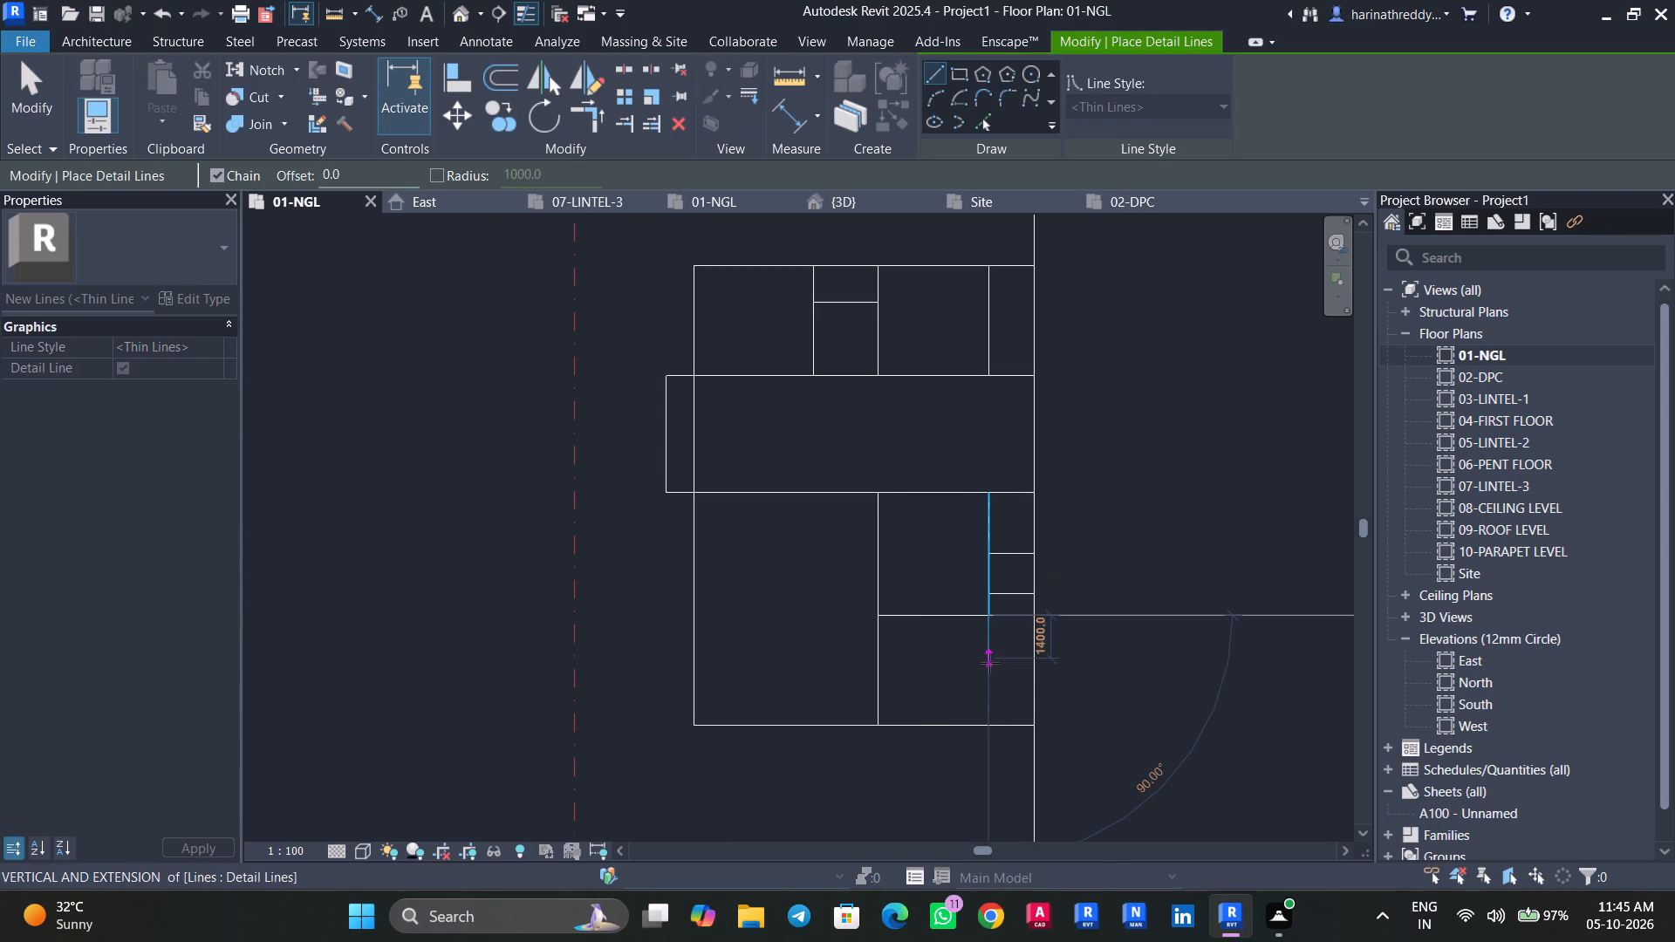
pyautogui.click(988, 662)
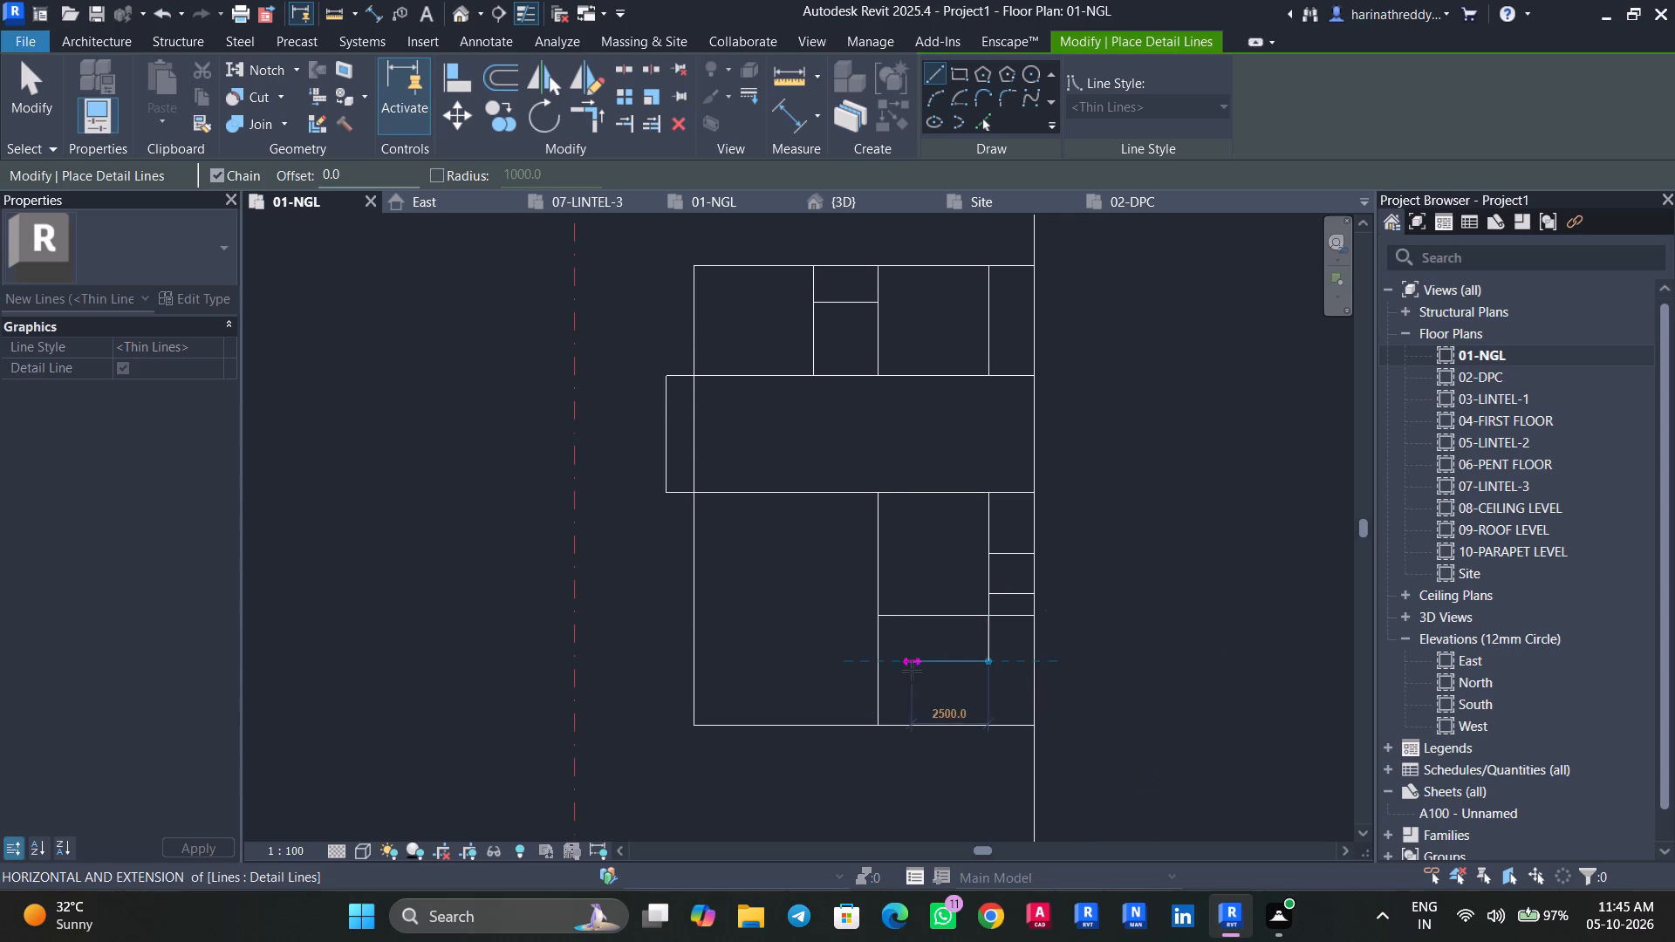
pyautogui.click(883, 666)
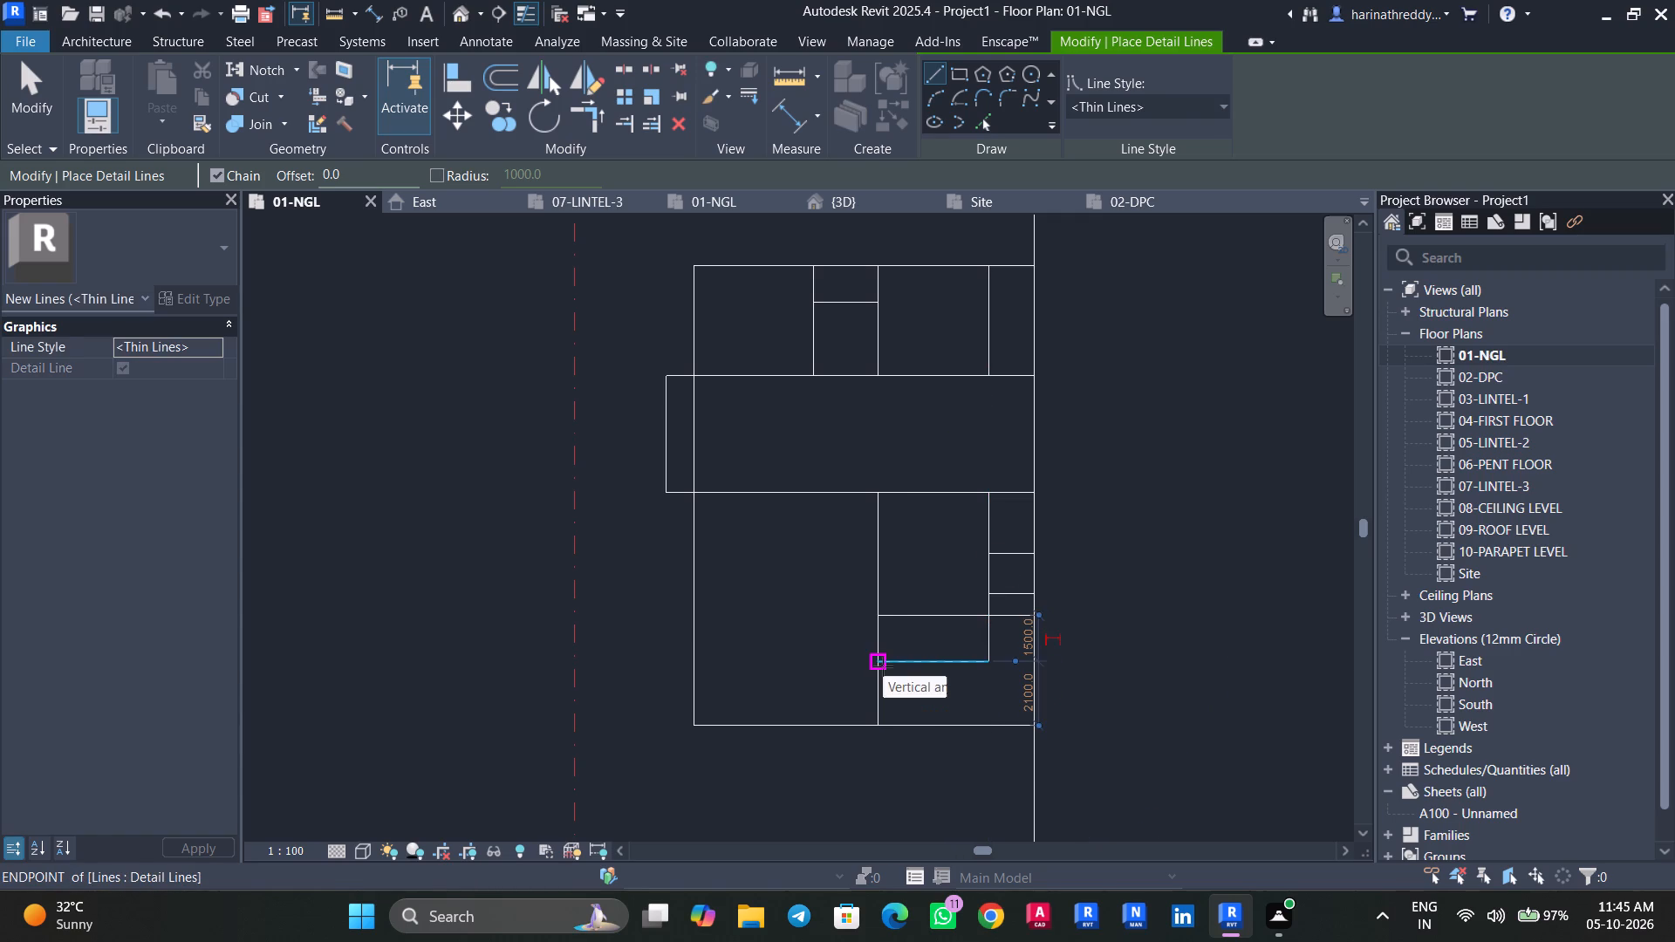
pyautogui.press('Escape')
pyautogui.press('Escape')
pyautogui.press('Escape')
# Trim the building's bottom edge and the lower vertical line to a corner, keeping the bottom edge's left part.
pyautogui.scroll(-3, 1110, 689)
pyautogui.moveTo(1109, 688); pyautogui.dragTo(1082, 660, button='middle')
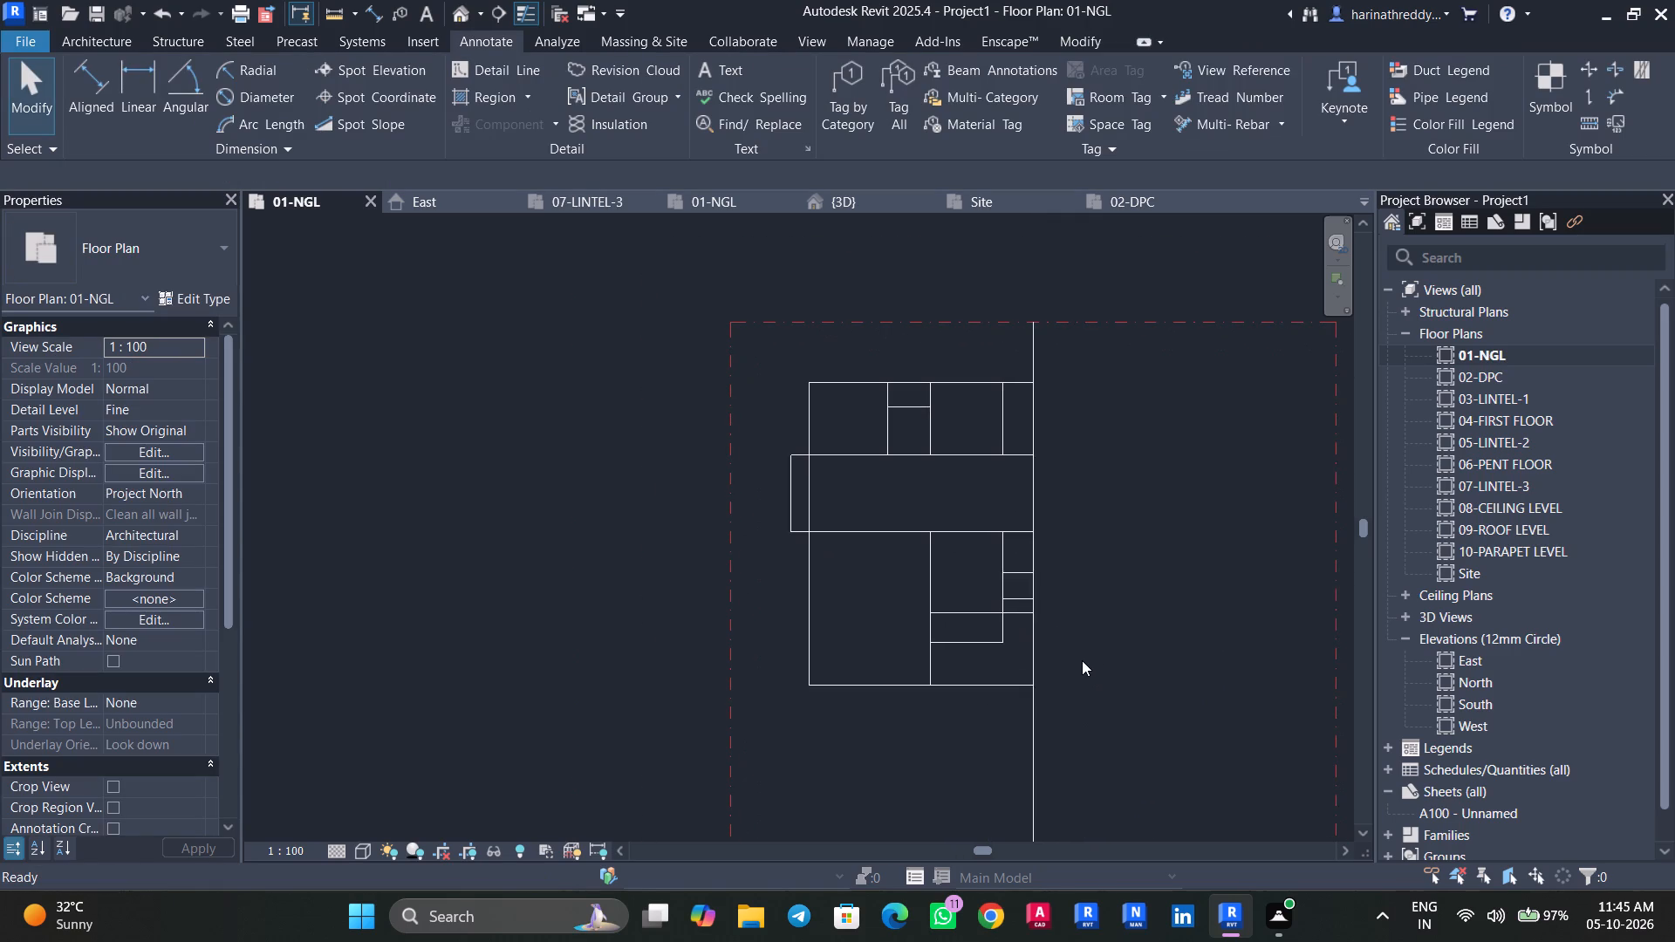
pyautogui.write('TR')
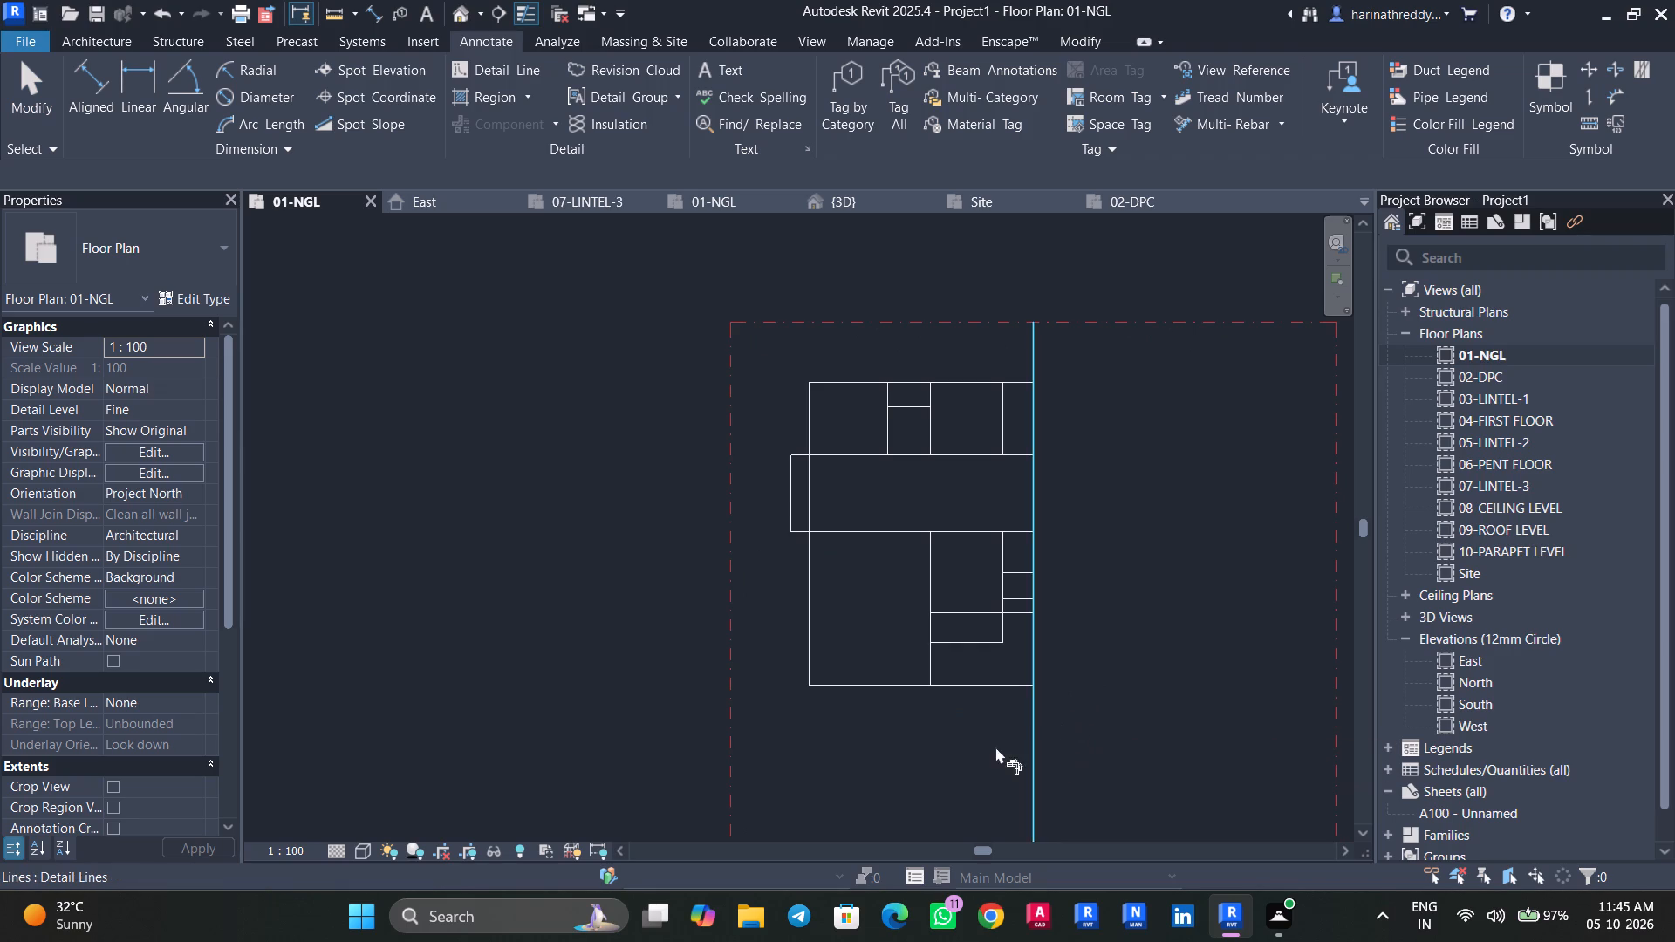
pyautogui.click(931, 661)
pyautogui.click(904, 682)
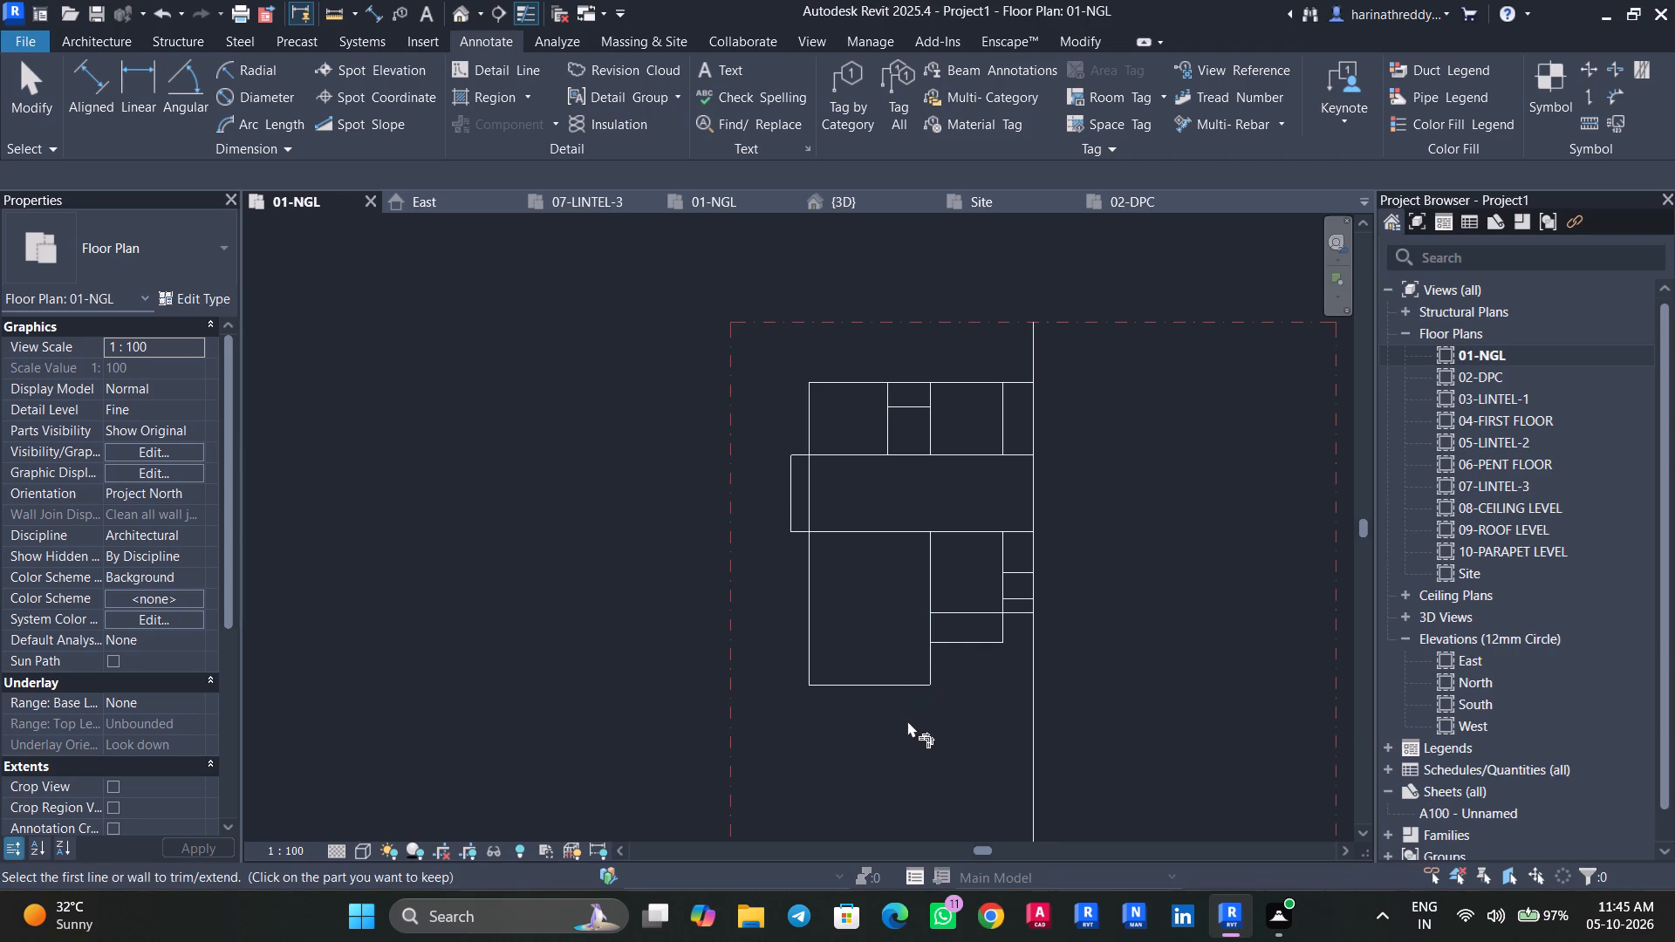
pyautogui.press('Escape')
pyautogui.press('Escape')
# Start the Wall command in the 01-NGL plan and browse the Basic Wall types for the new walls.
pyautogui.scroll(-2, 910, 720)
pyautogui.moveTo(910, 720); pyautogui.dragTo(887, 725, button='middle')
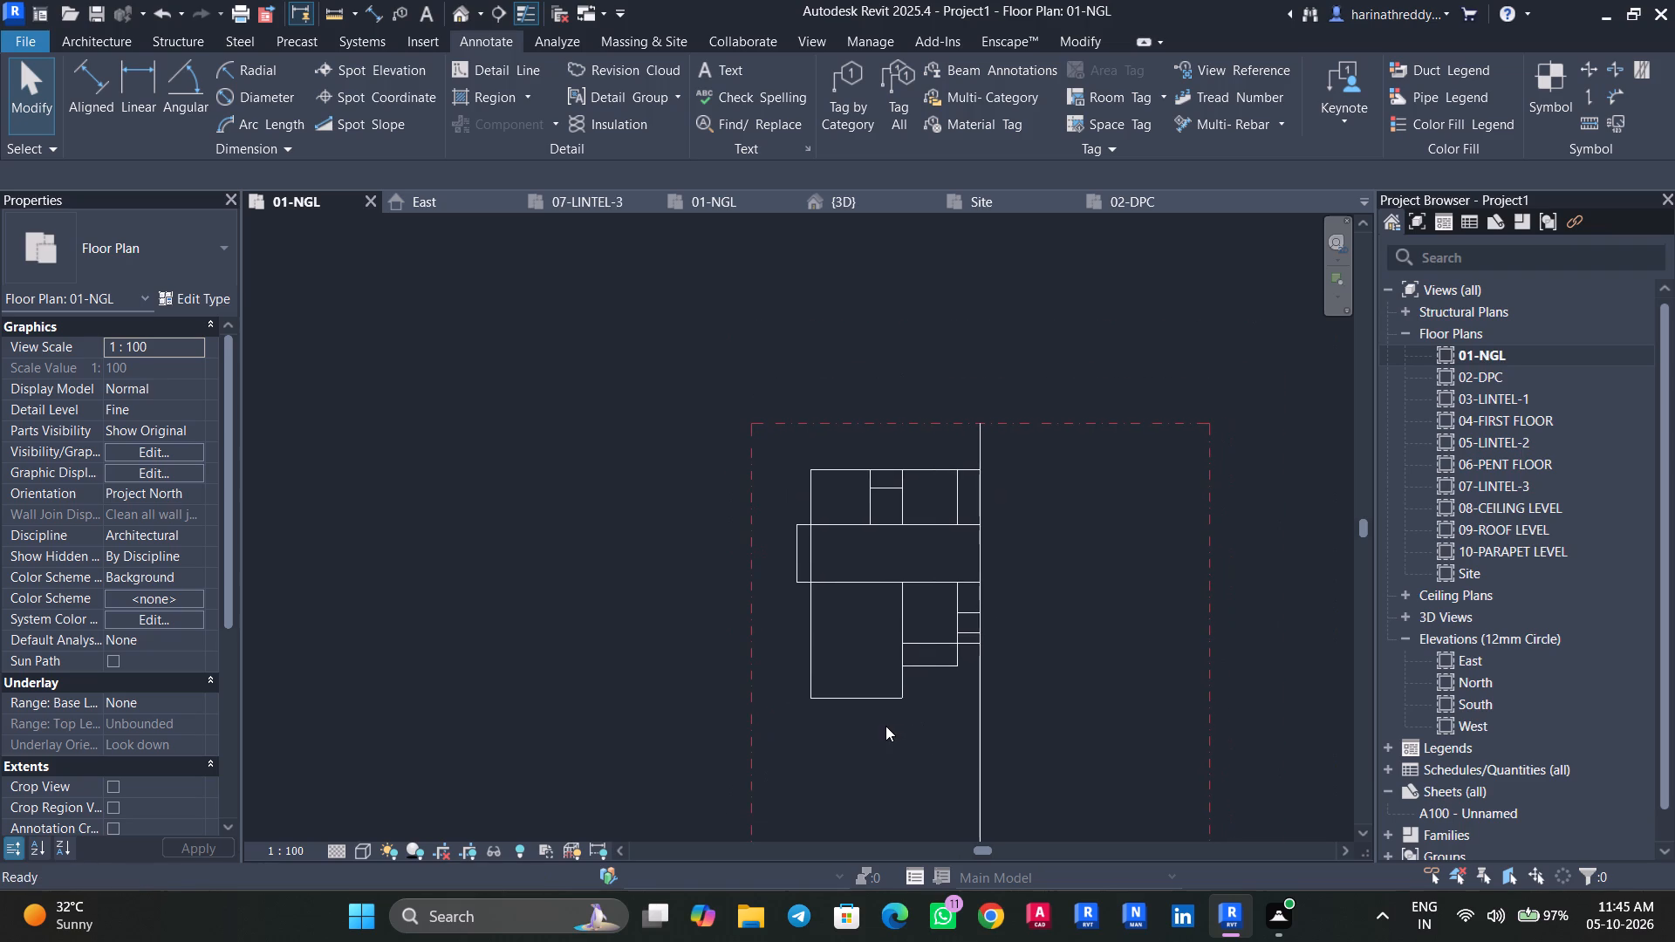
pyautogui.moveTo(879, 720); pyautogui.dragTo(838, 647, button='middle')
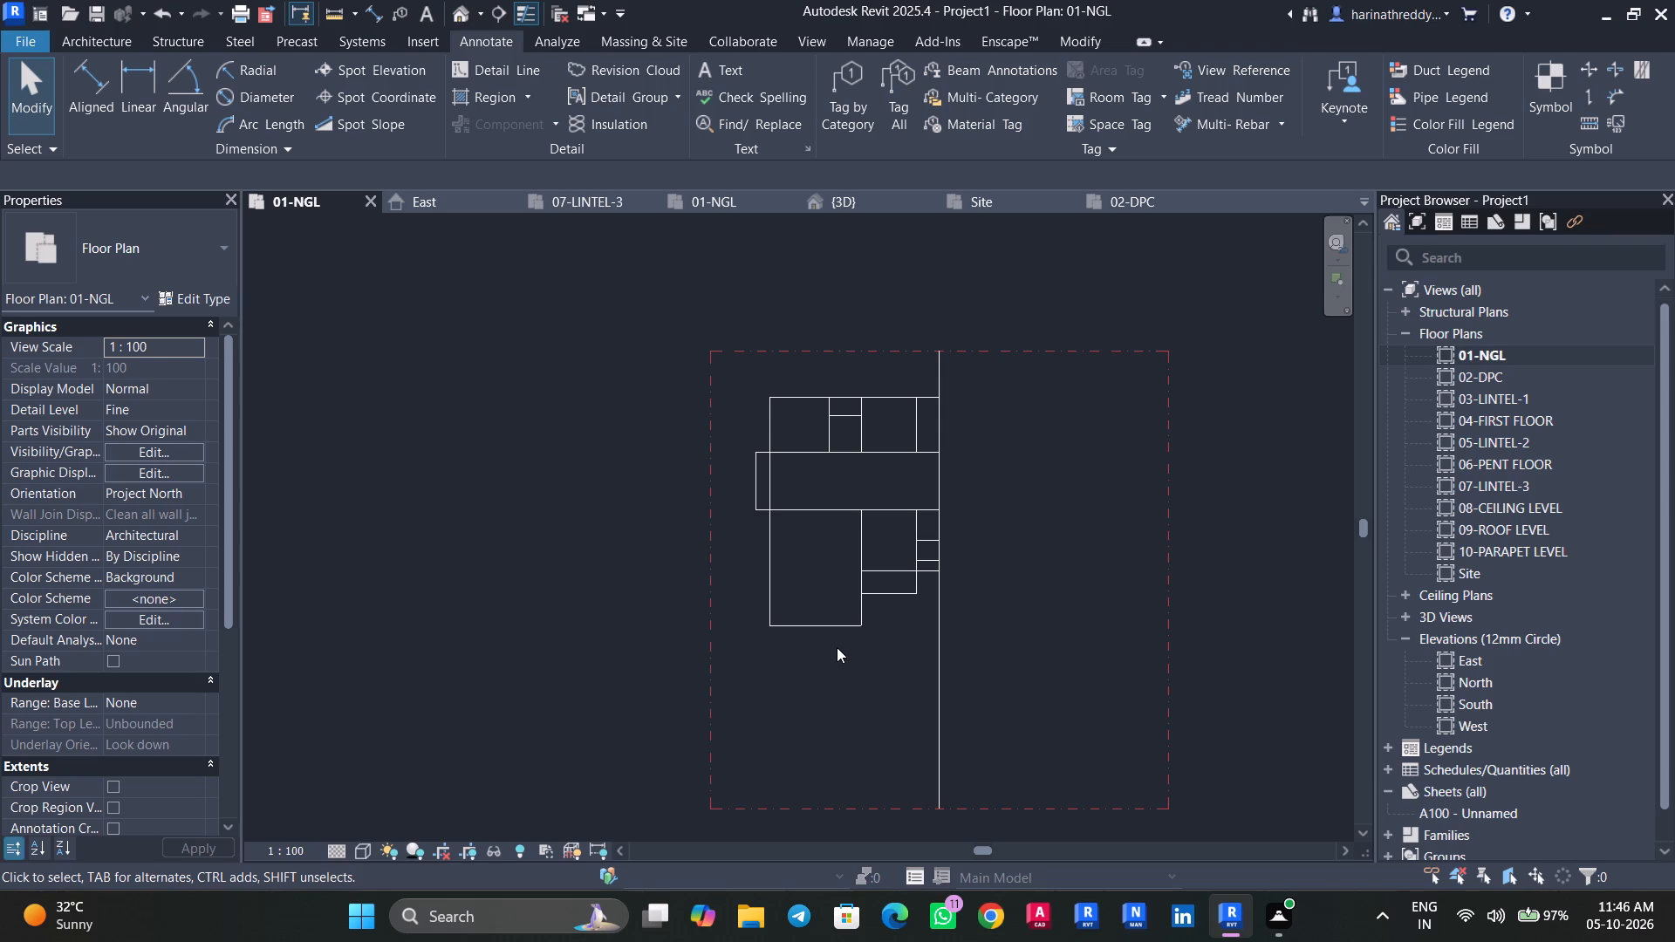
pyautogui.click(93, 48)
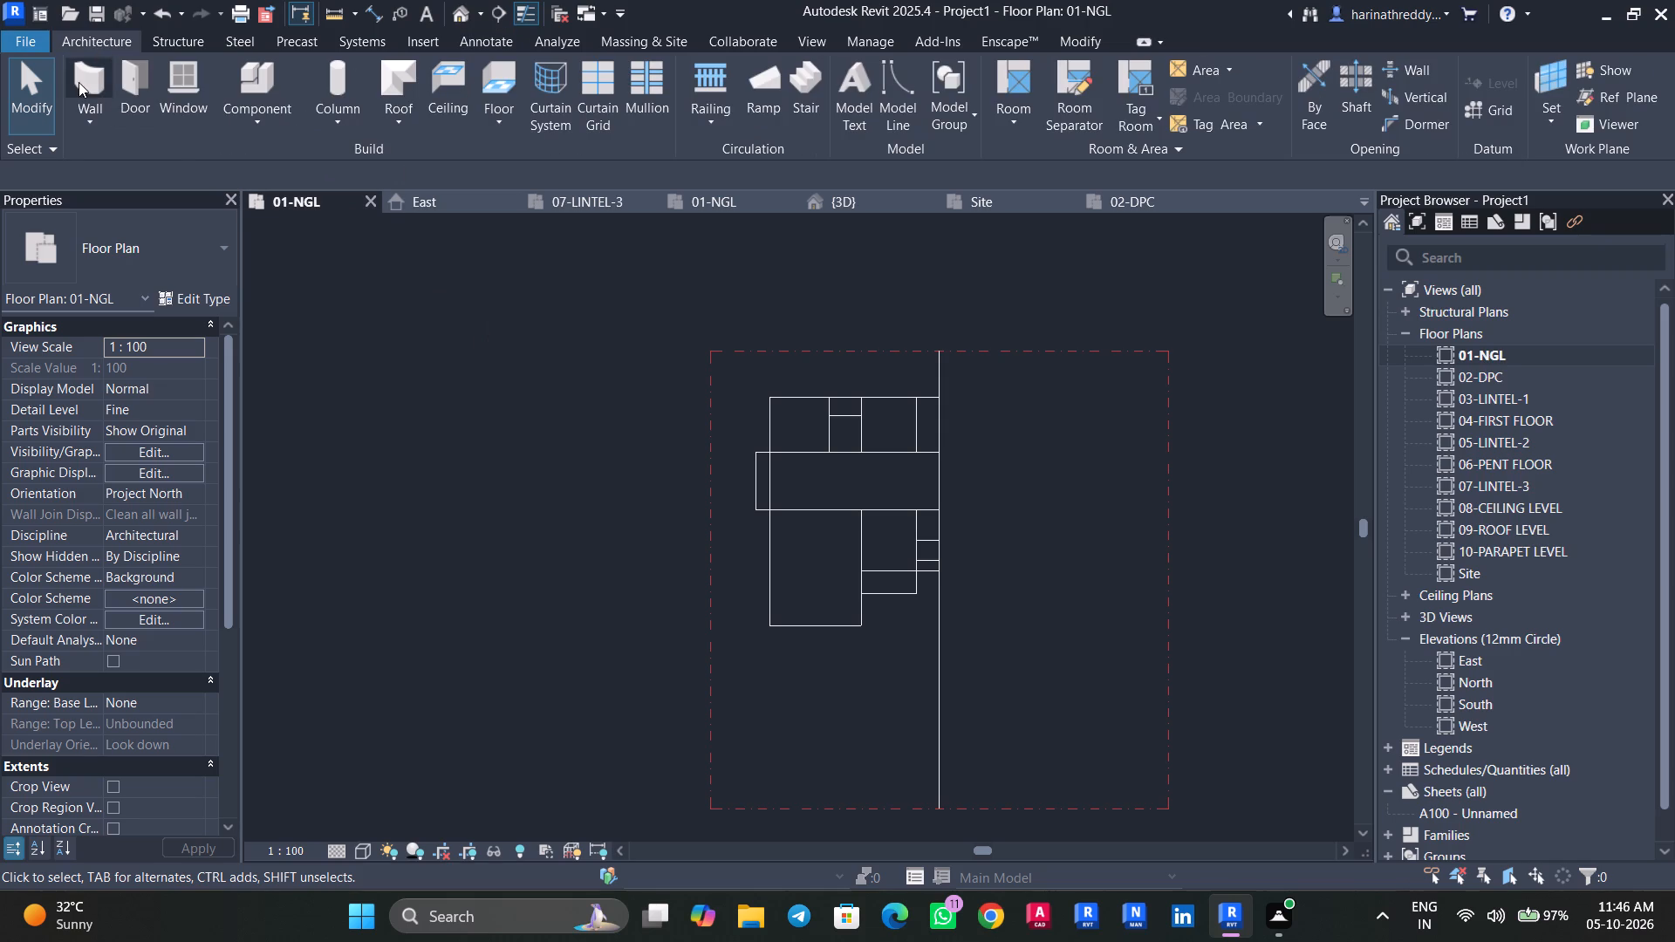
pyautogui.click(79, 82)
pyautogui.scroll(4, 870, 485)
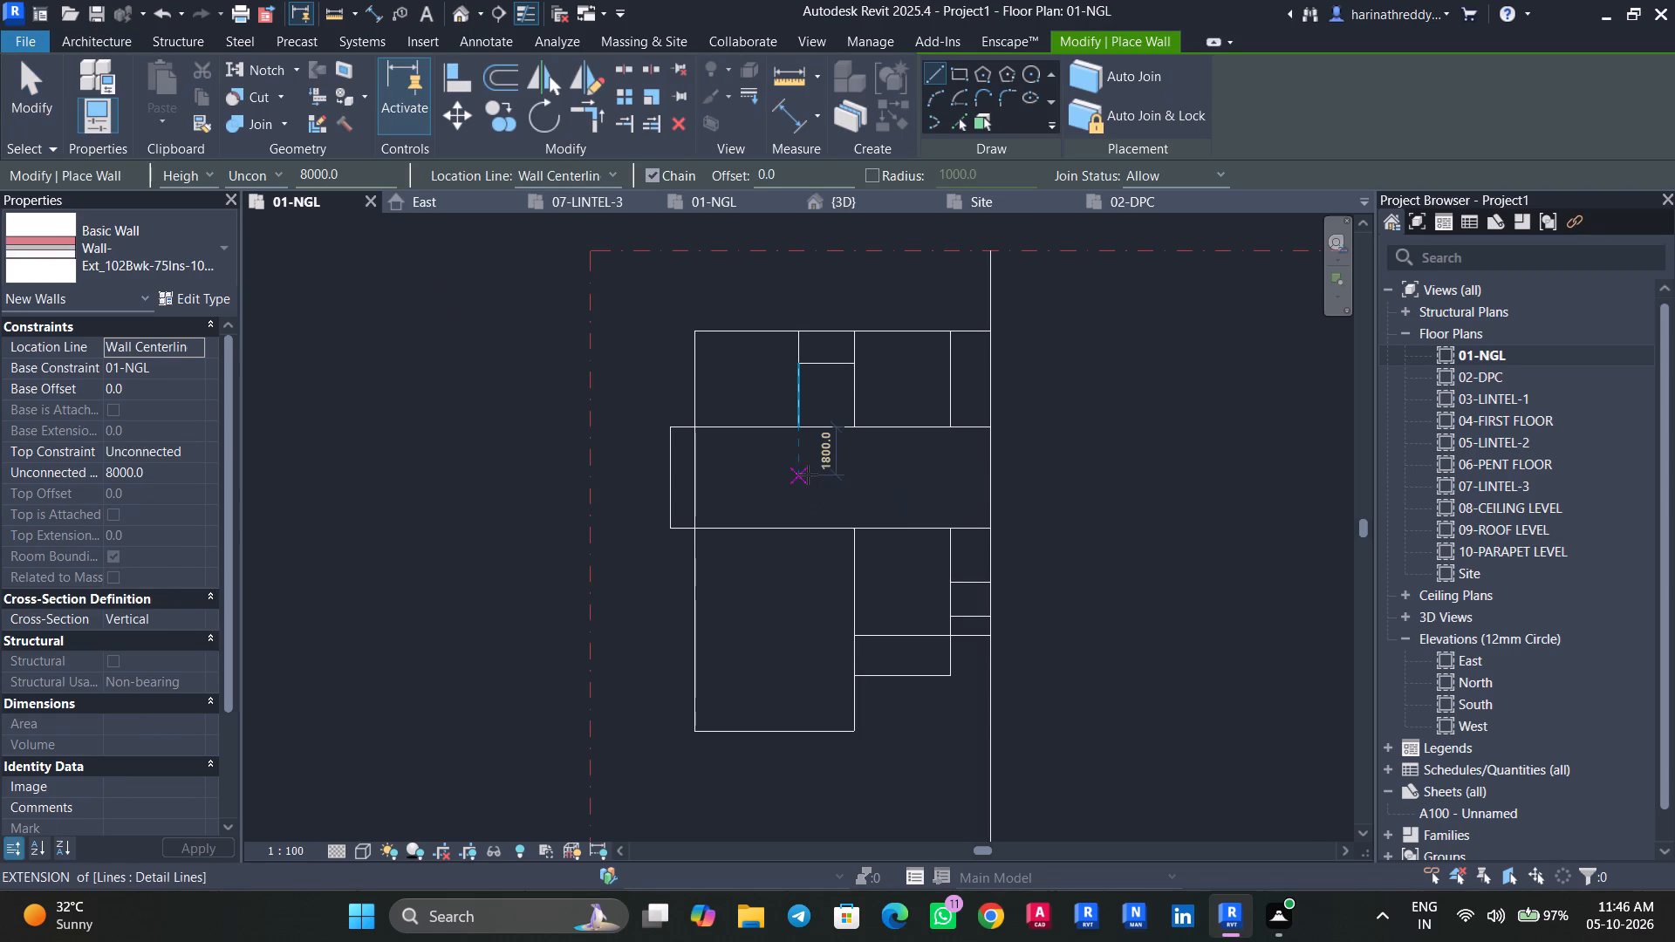
pyautogui.click(45, 208)
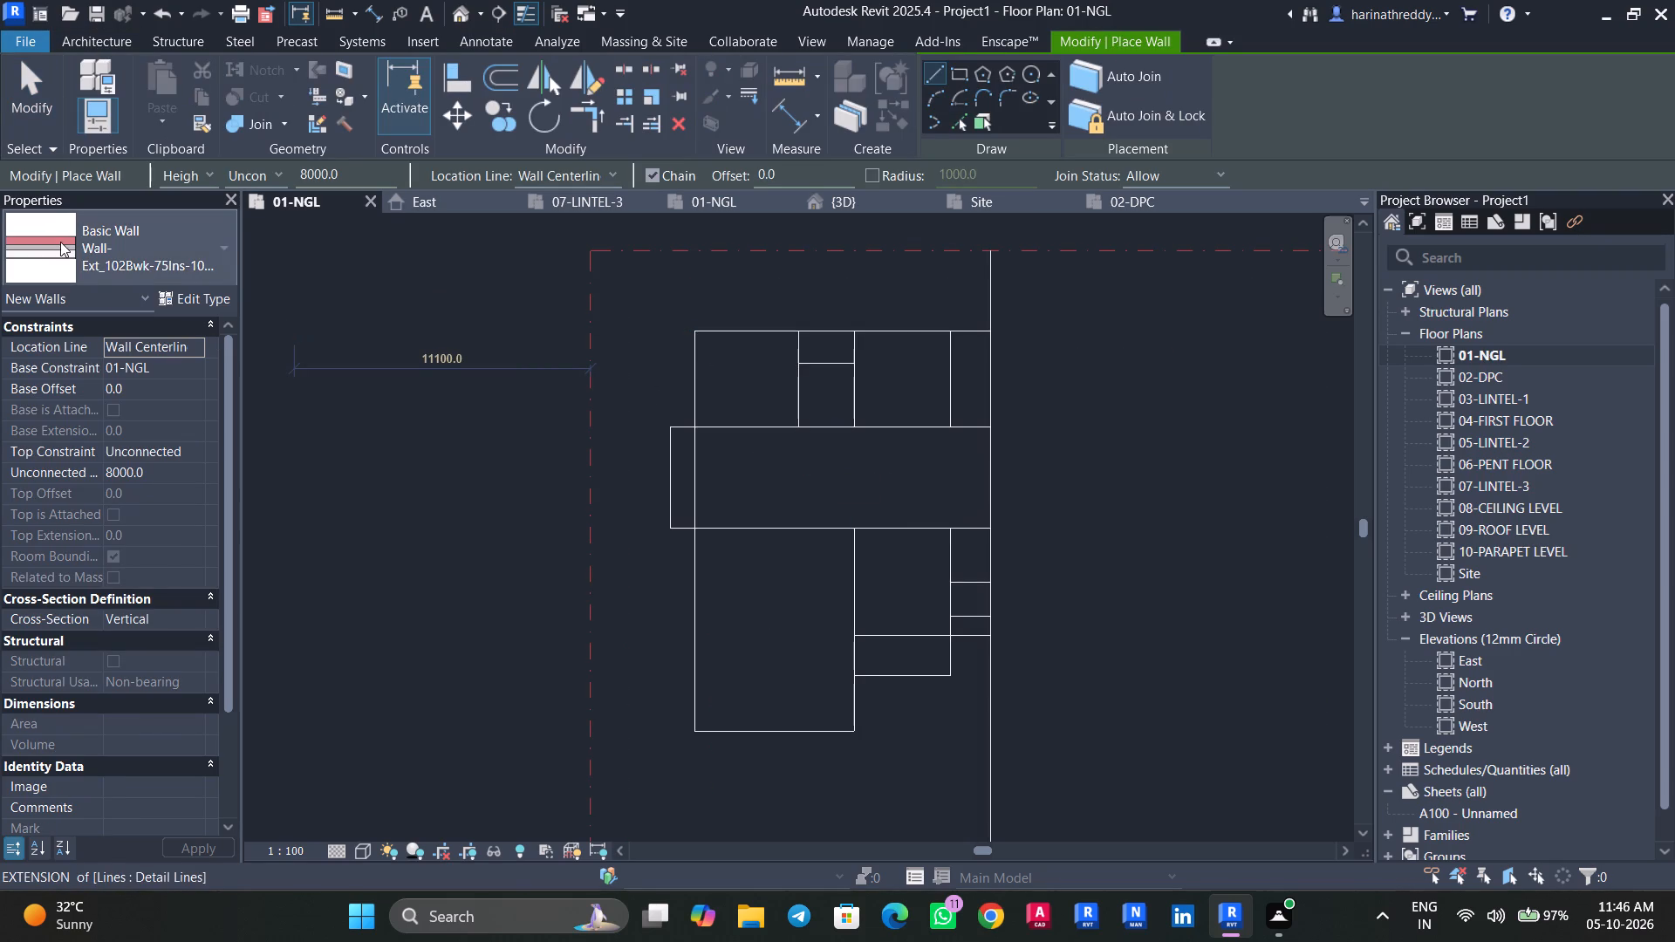
pyautogui.click(60, 242)
pyautogui.scroll(17, 119, 408)
pyautogui.scroll(-2, 119, 407)
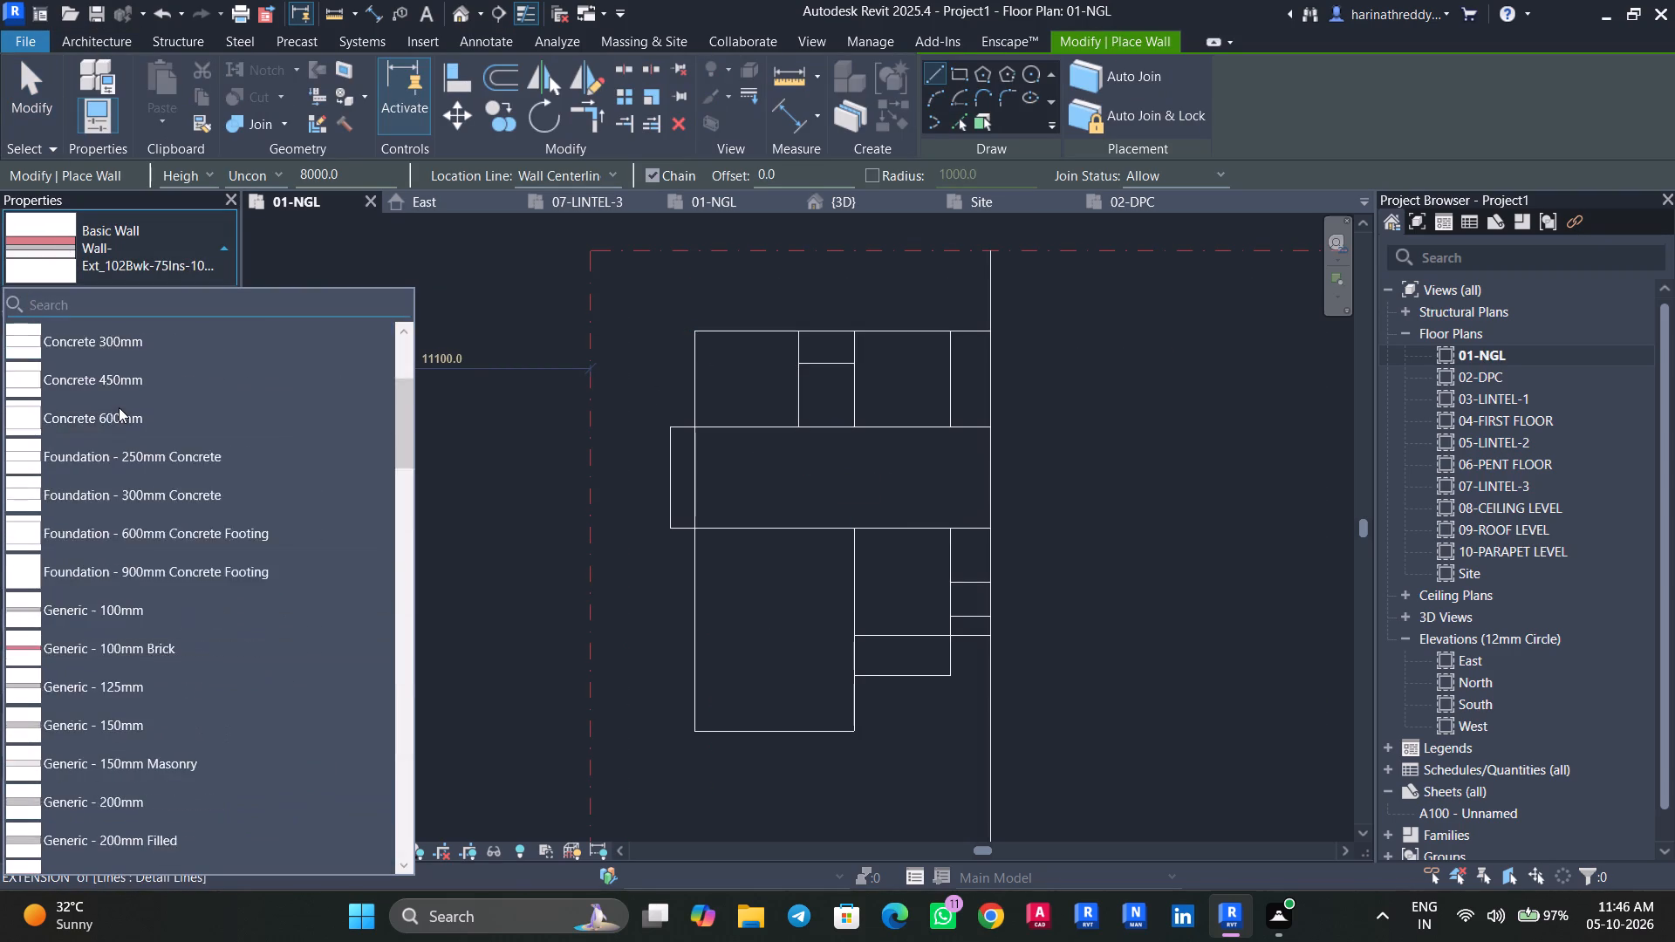
pyautogui.scroll(-7, 119, 407)
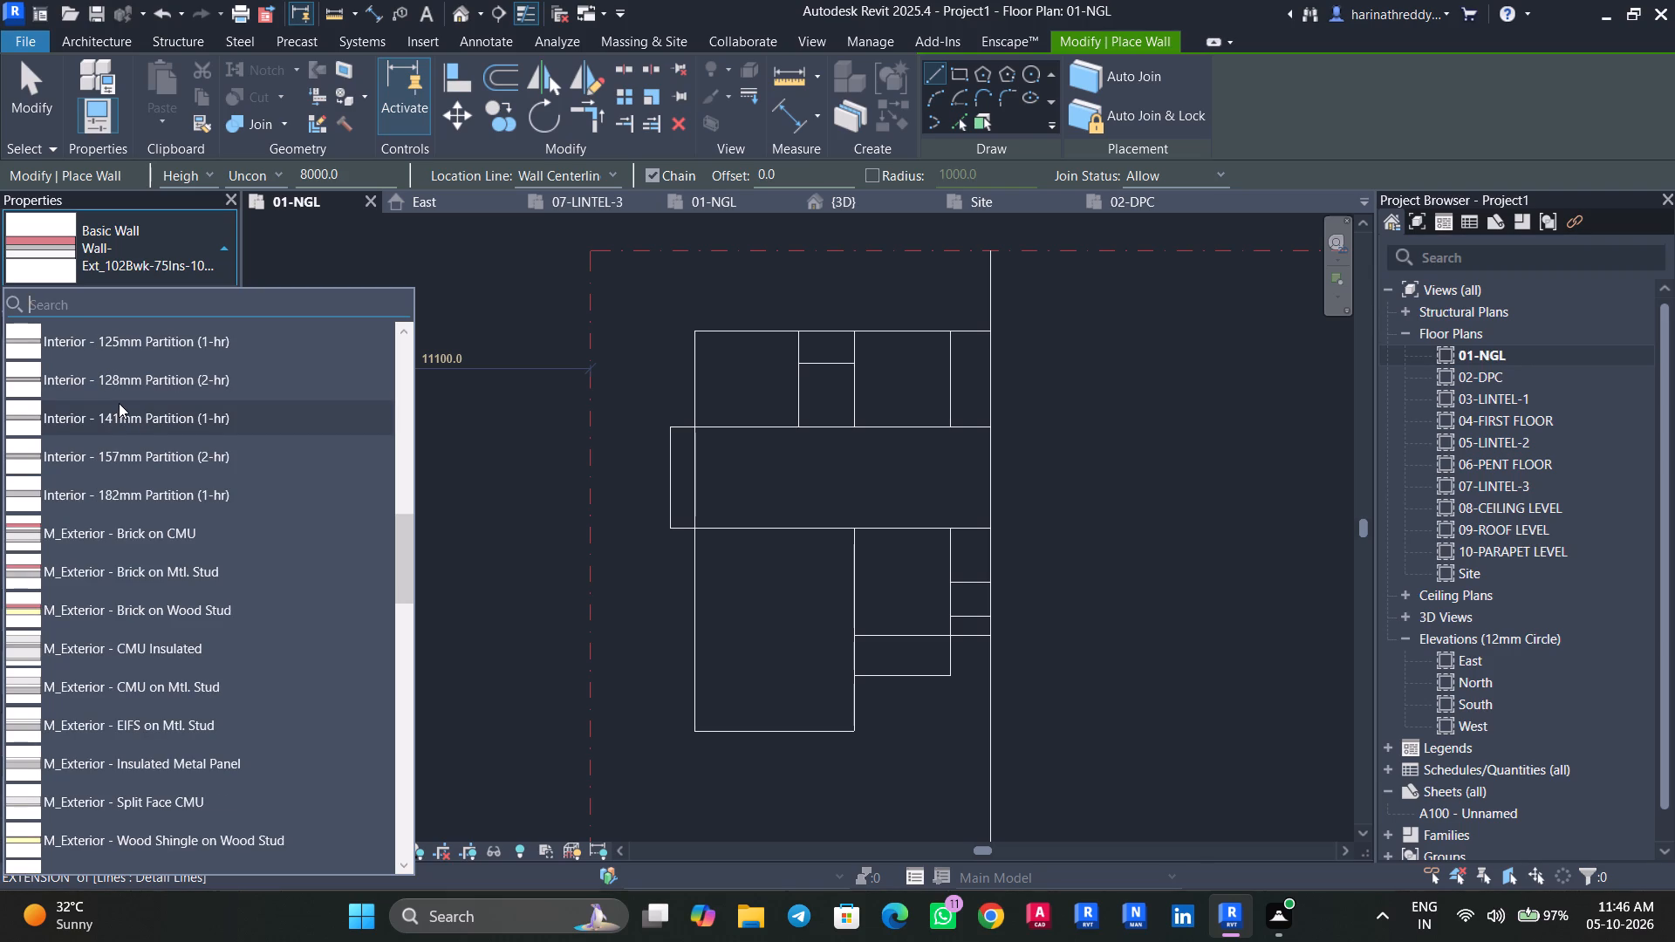
pyautogui.scroll(6, 127, 415)
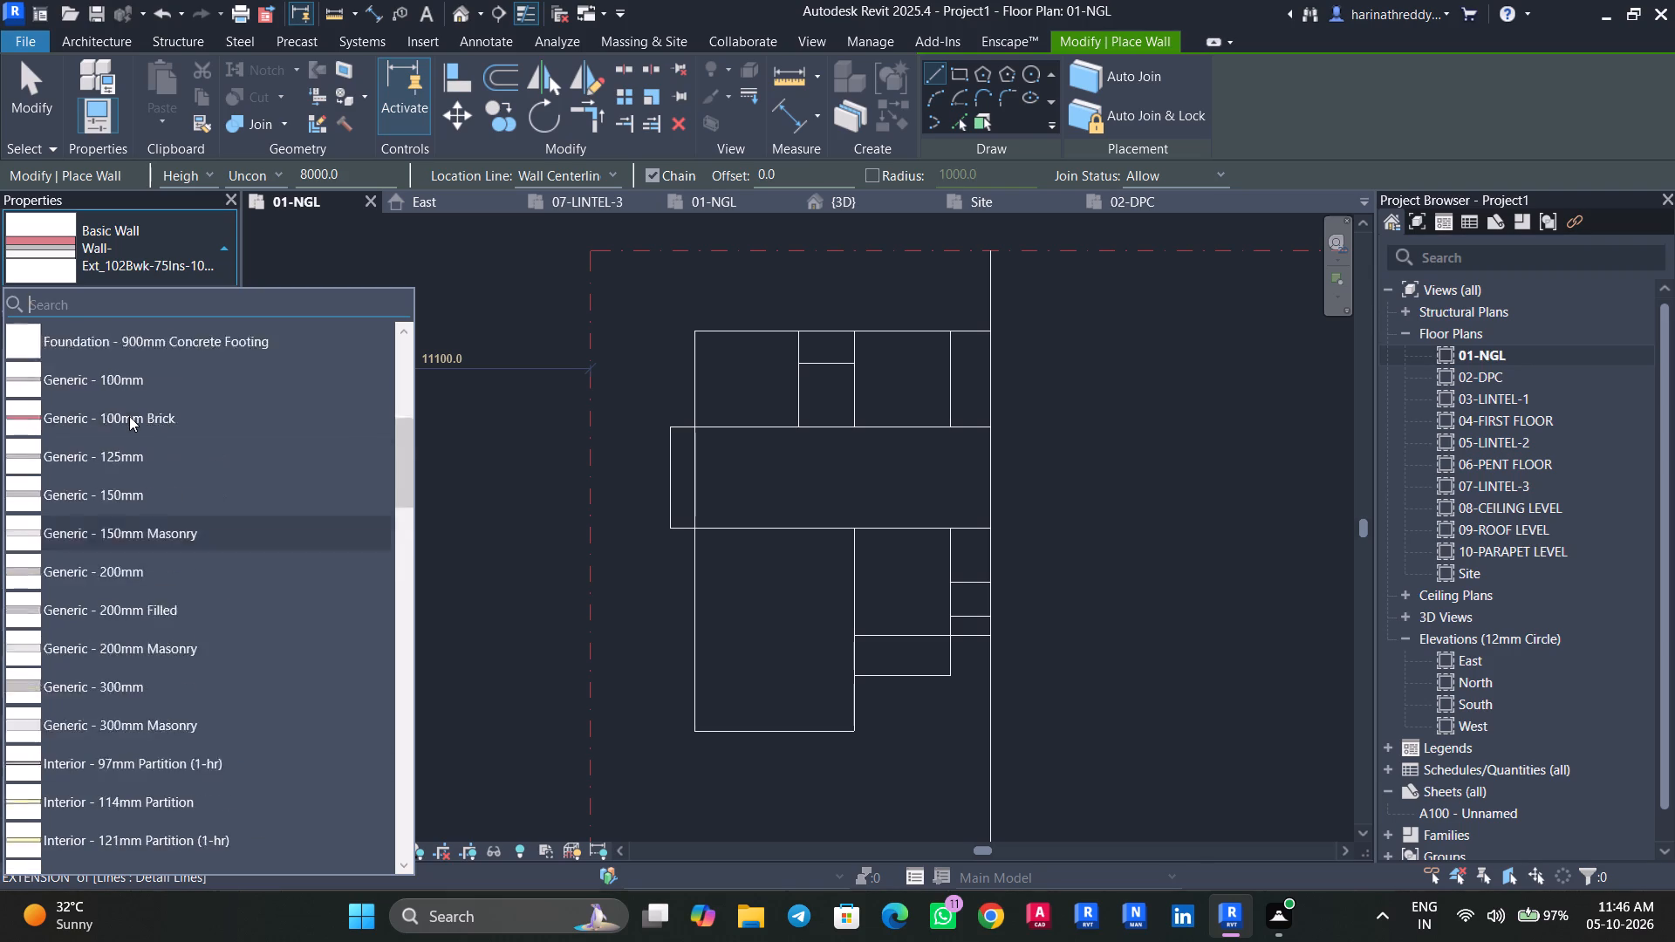
pyautogui.scroll(11, 129, 416)
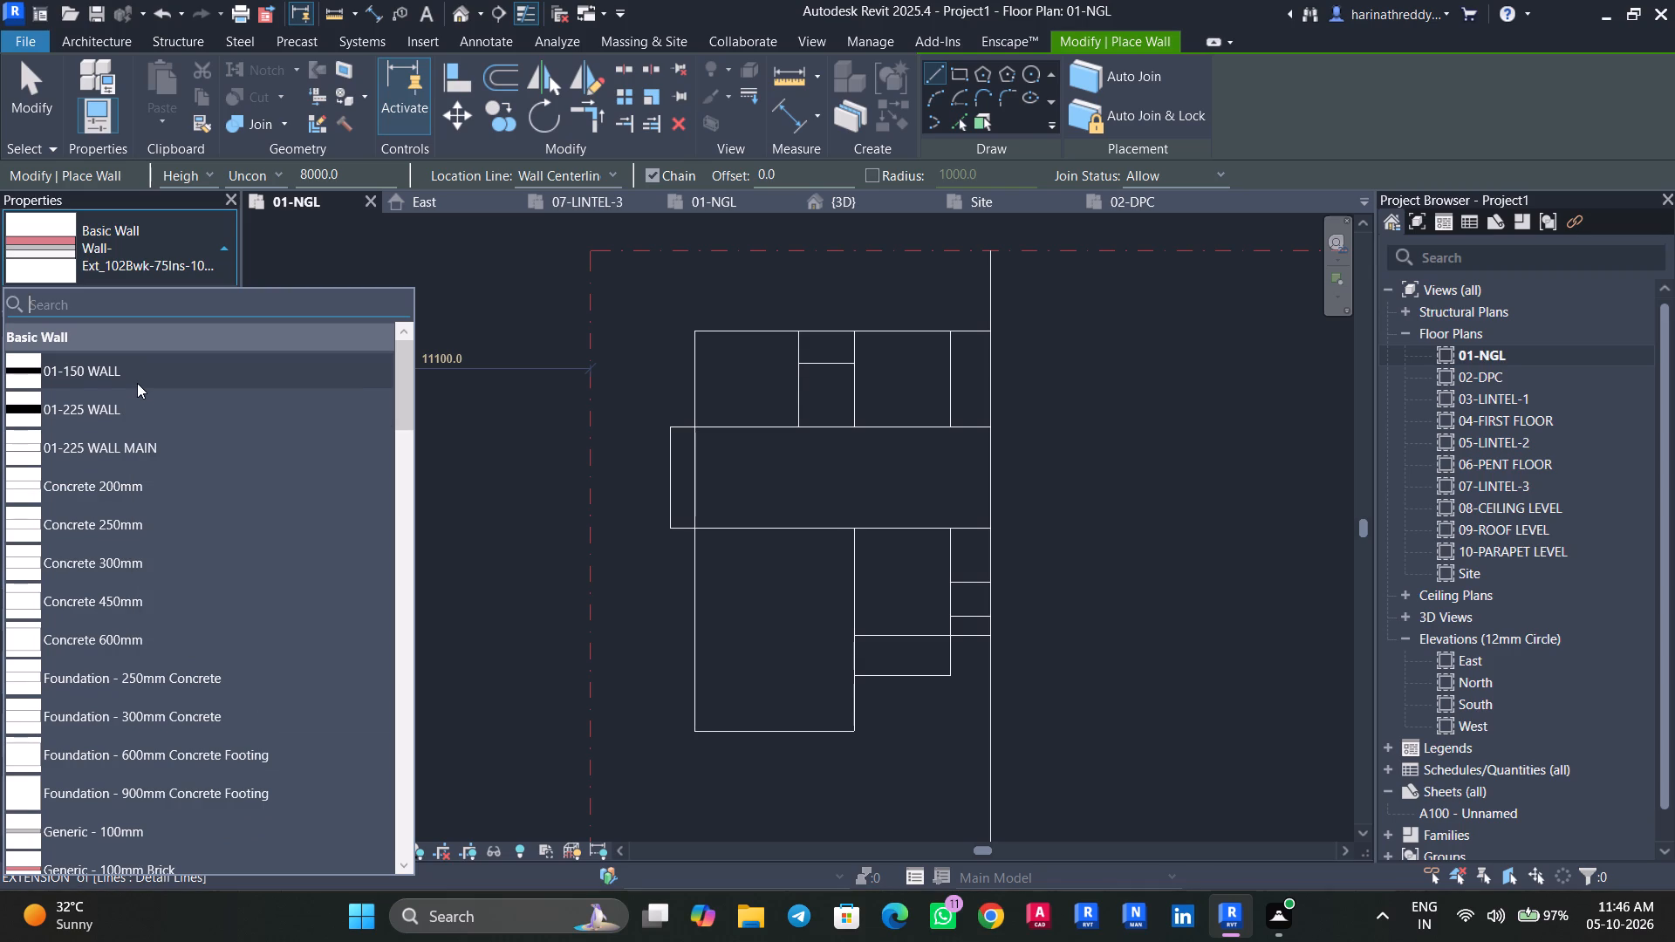
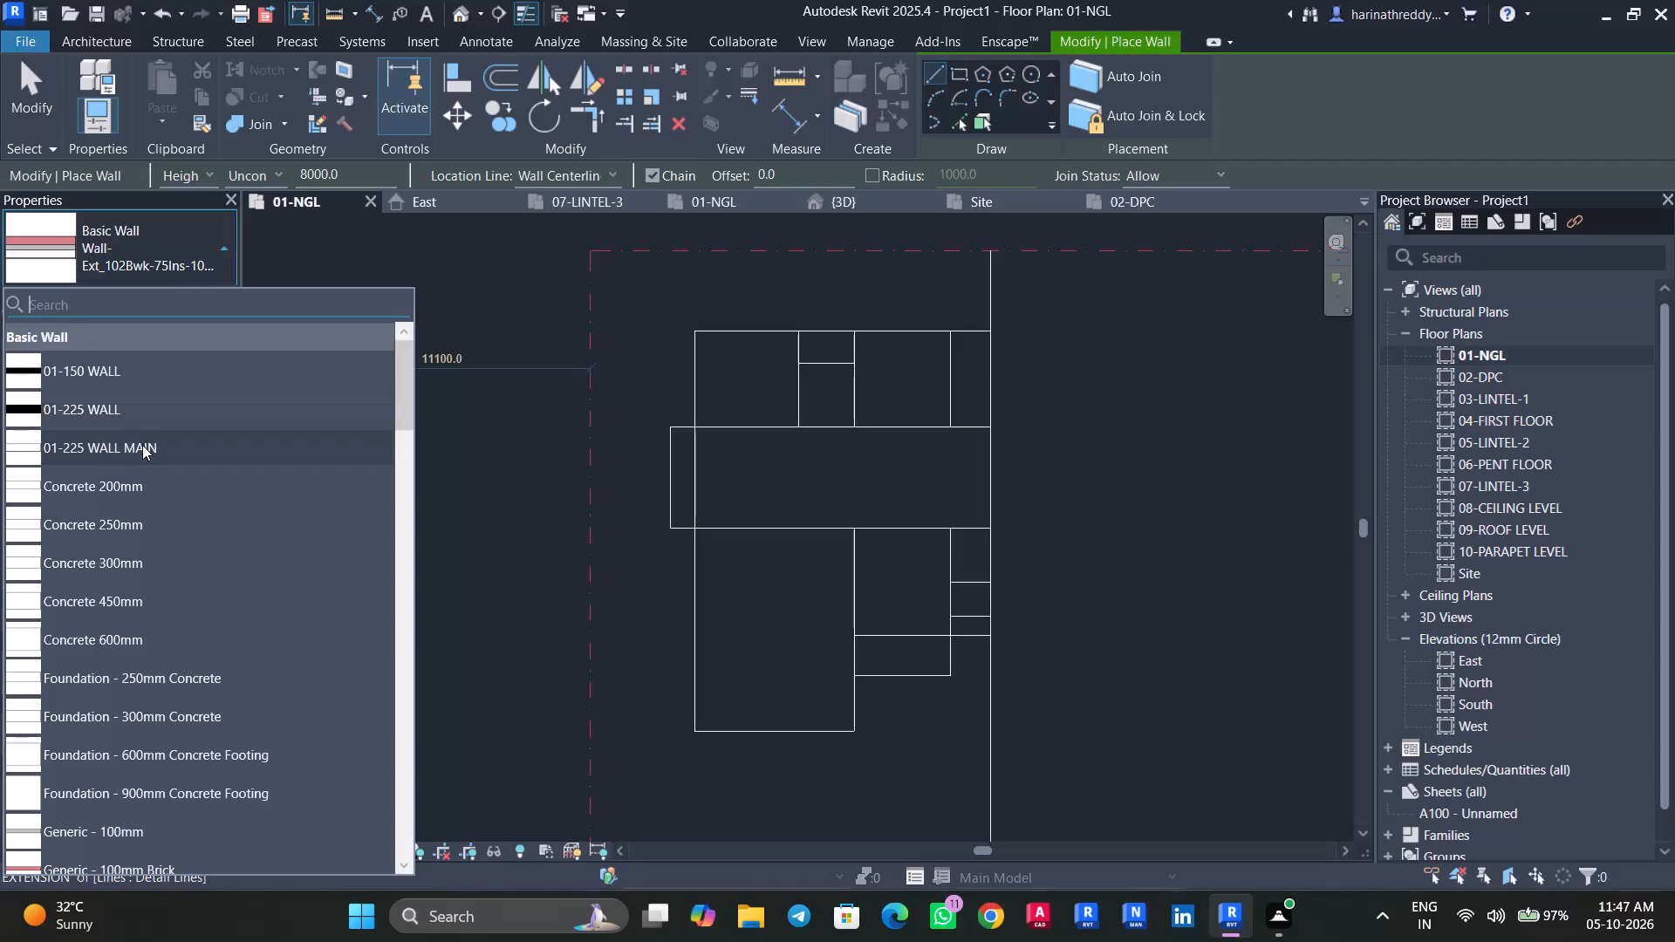
# Choose the 01-225 WALL MAIN basic wall type for the new walls.
pyautogui.click(143, 445)
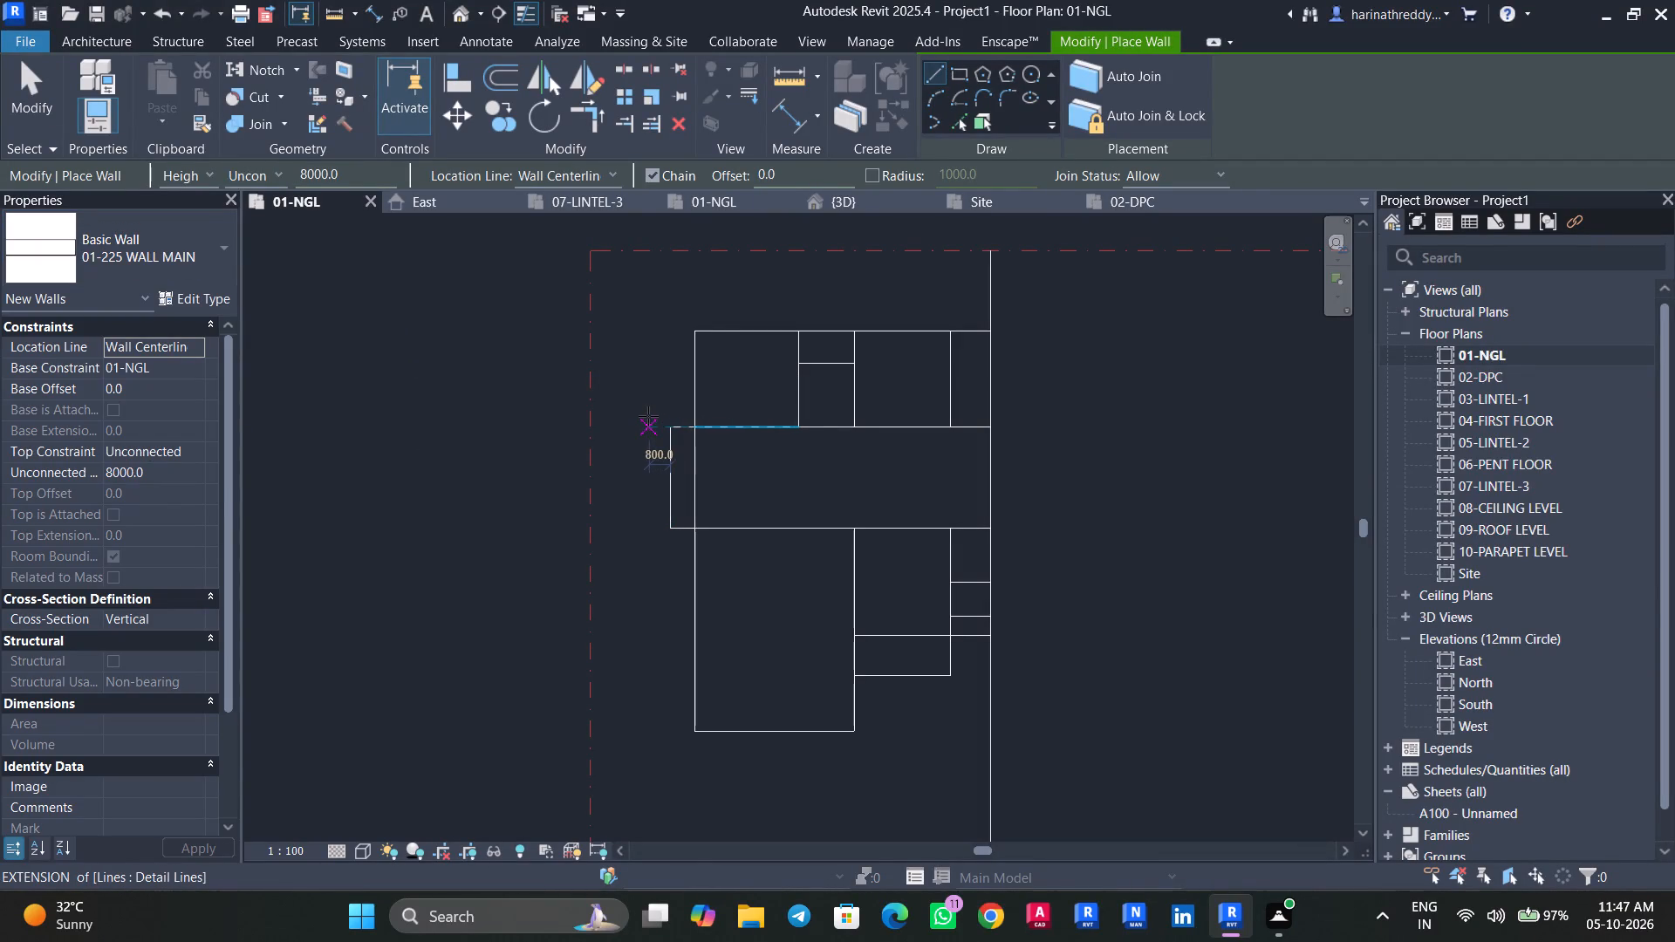
# Look through the available basic, curtain and stacked wall types, keeping 01-225 WALL MAIN as the choice.
pyautogui.click(195, 266)
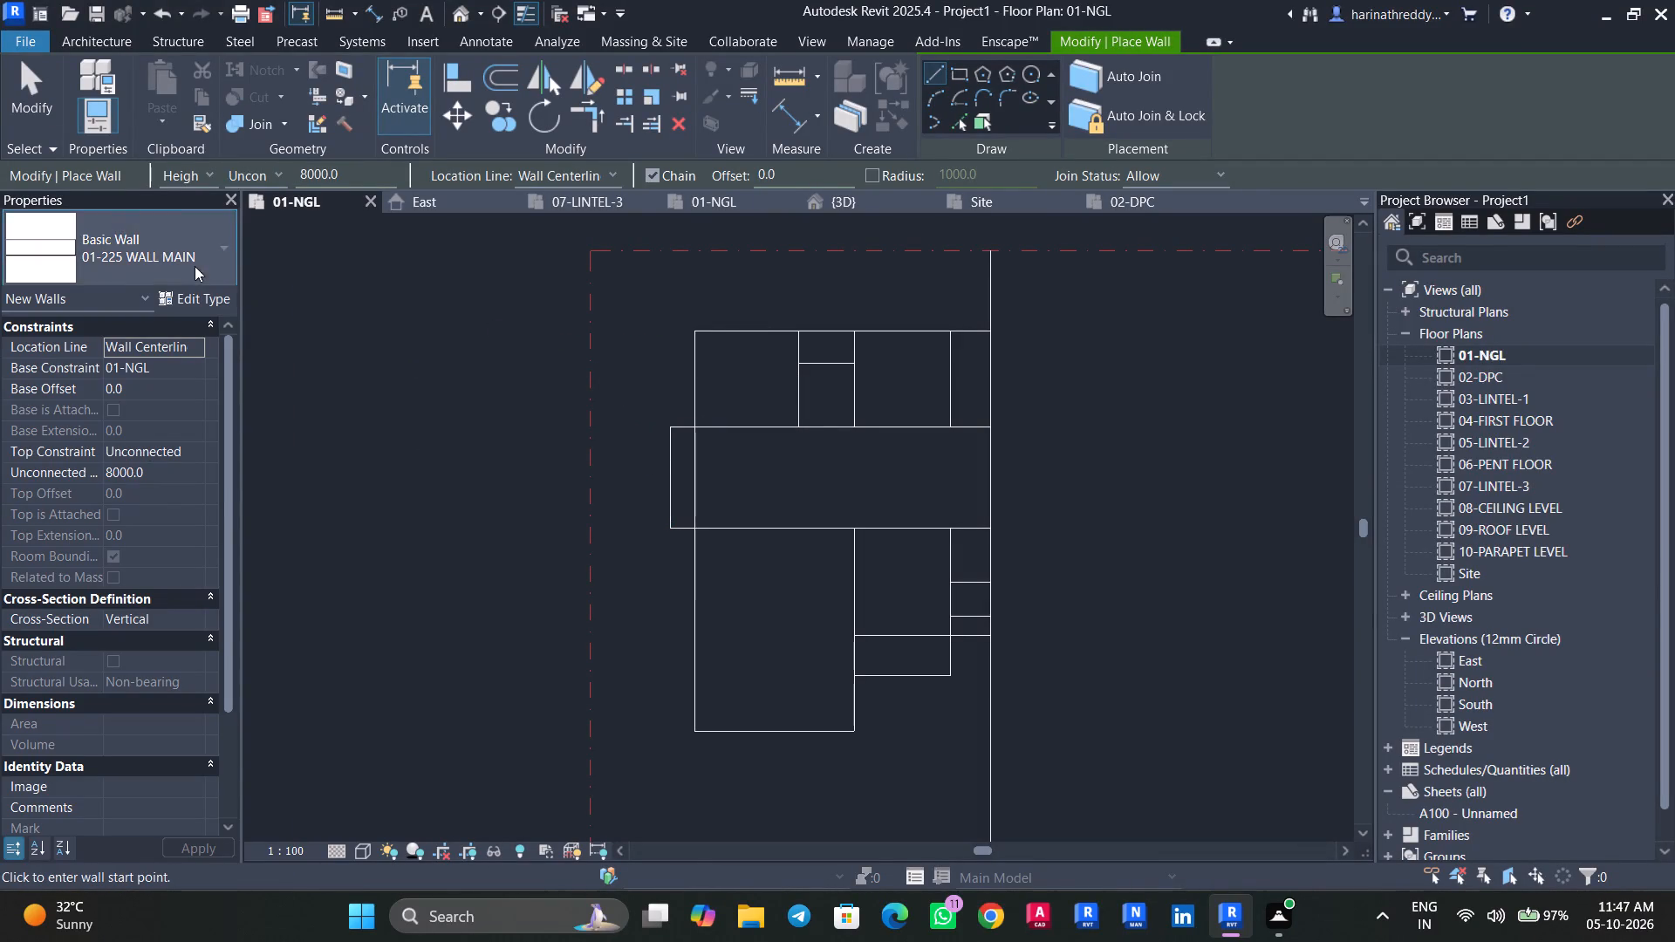
pyautogui.scroll(3, 151, 436)
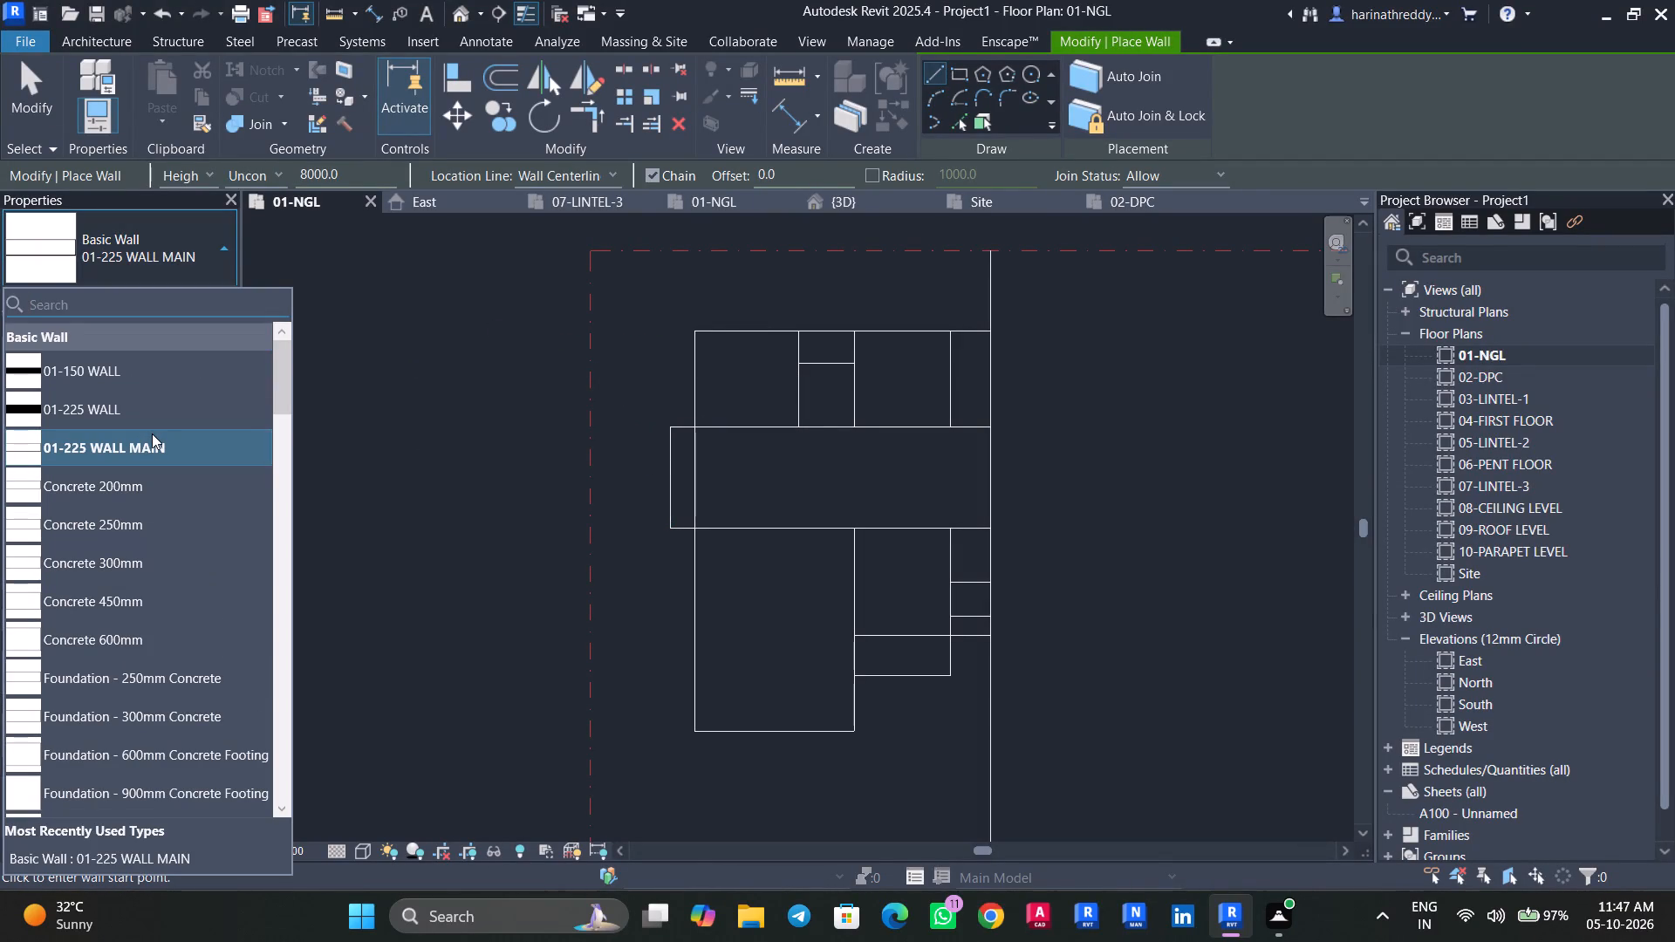
pyautogui.scroll(4, 152, 433)
pyautogui.scroll(-5, 158, 512)
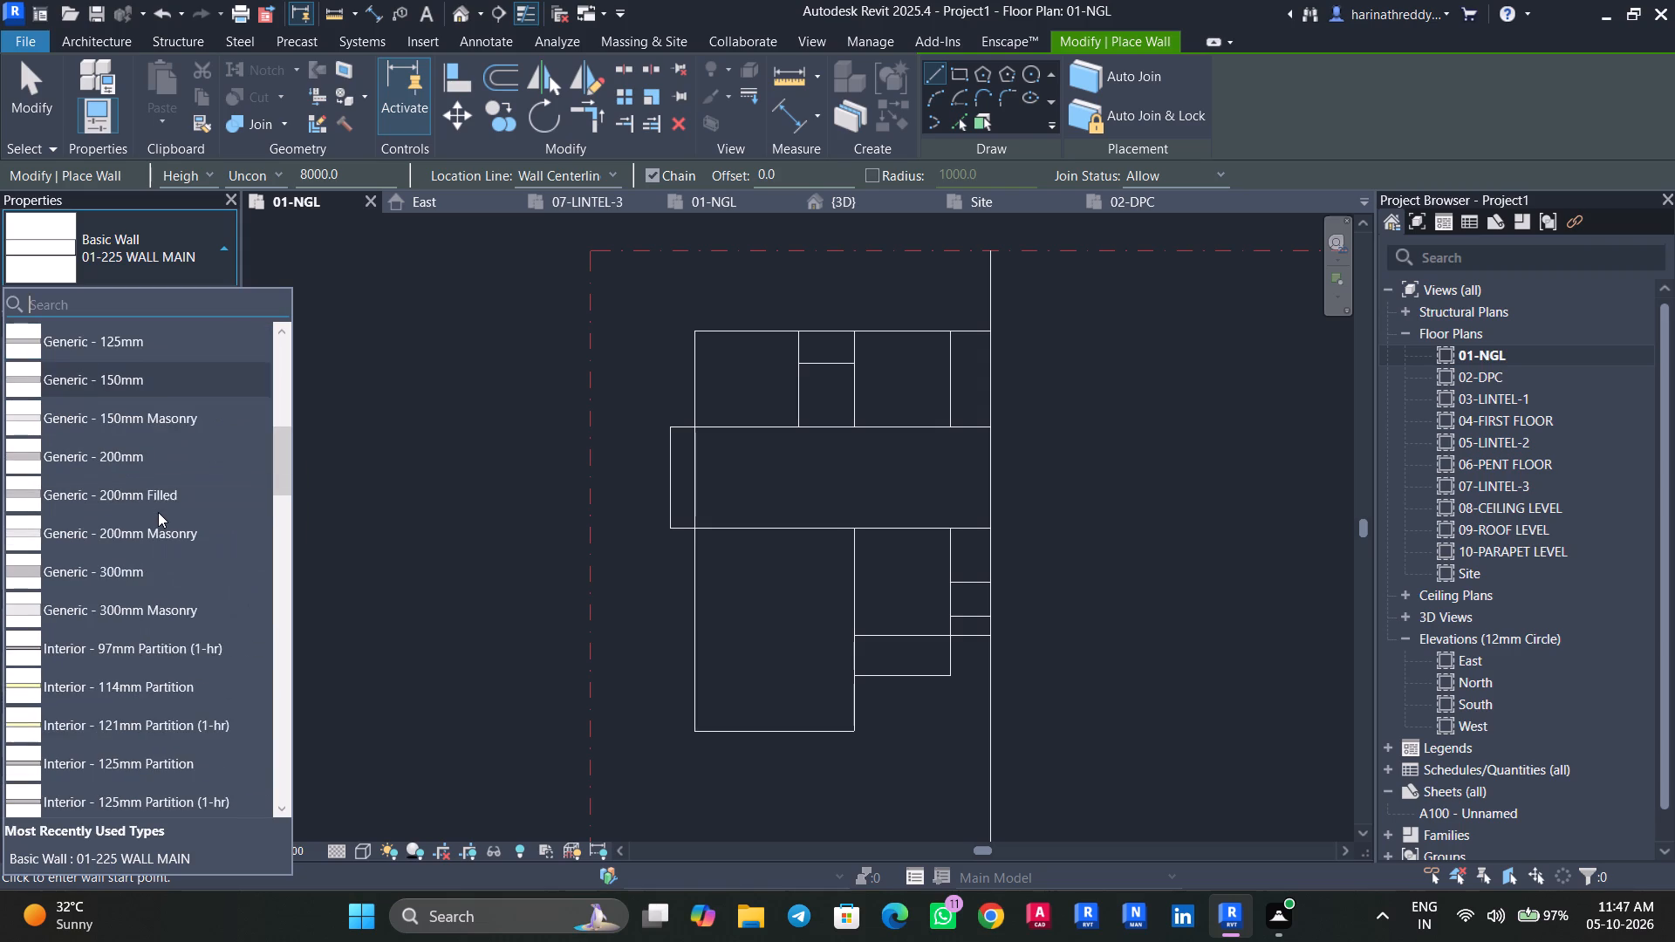
pyautogui.scroll(9, 158, 512)
pyautogui.scroll(-2, 158, 512)
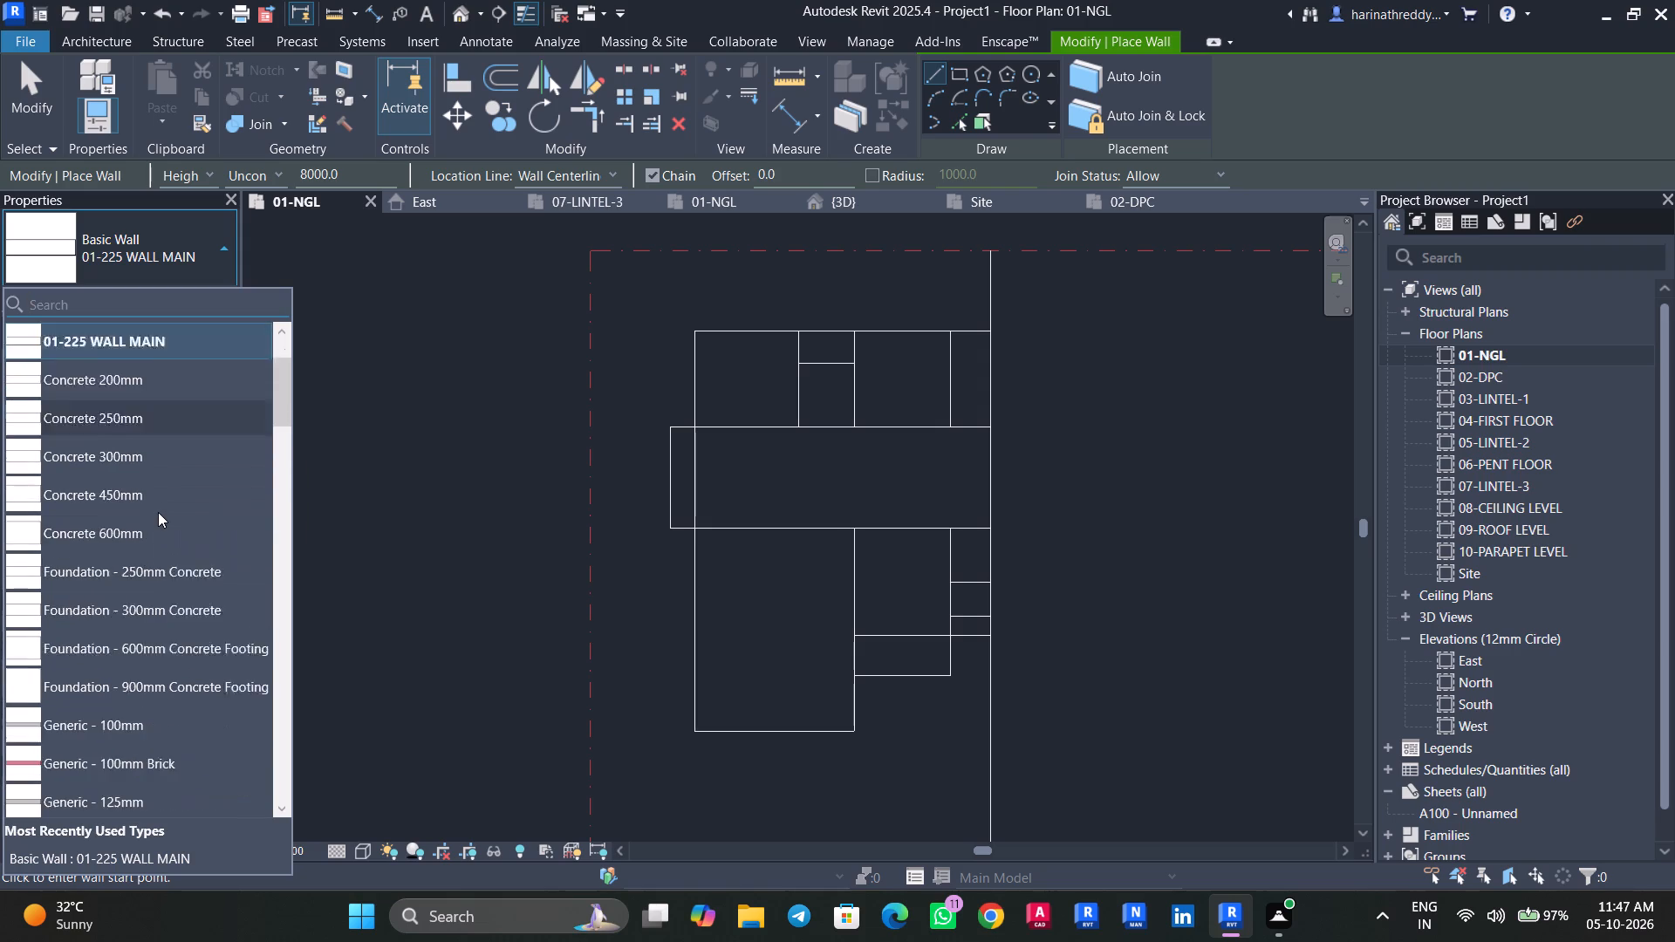
pyautogui.scroll(-20, 158, 512)
pyautogui.scroll(-6, 158, 512)
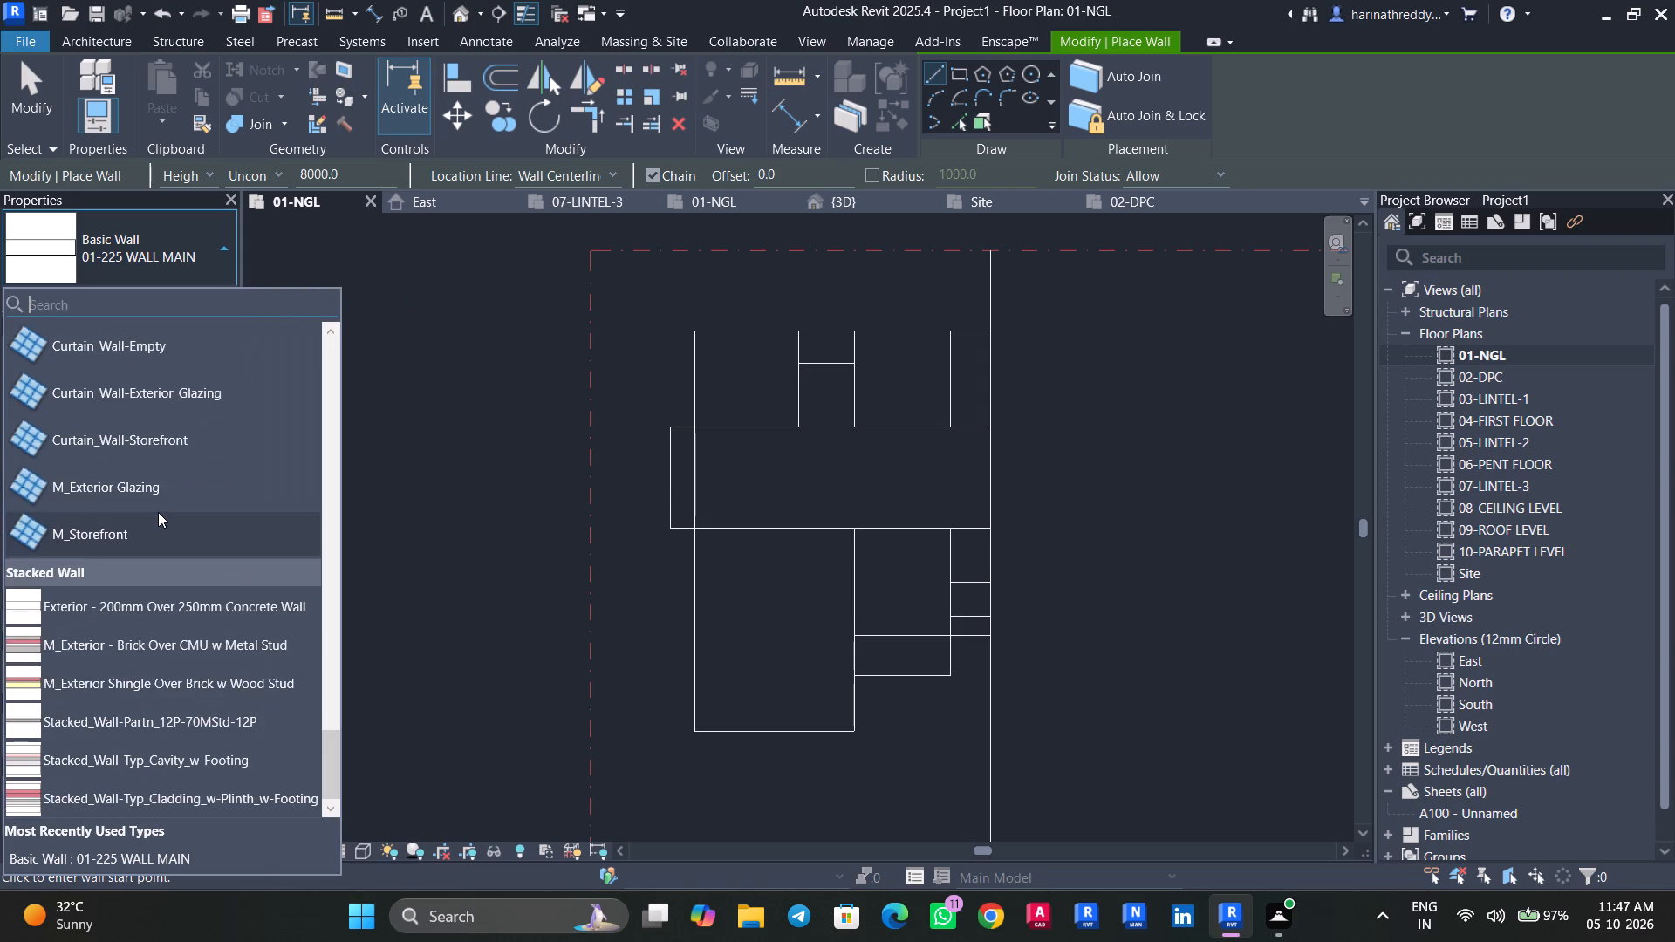
pyautogui.scroll(12, 158, 512)
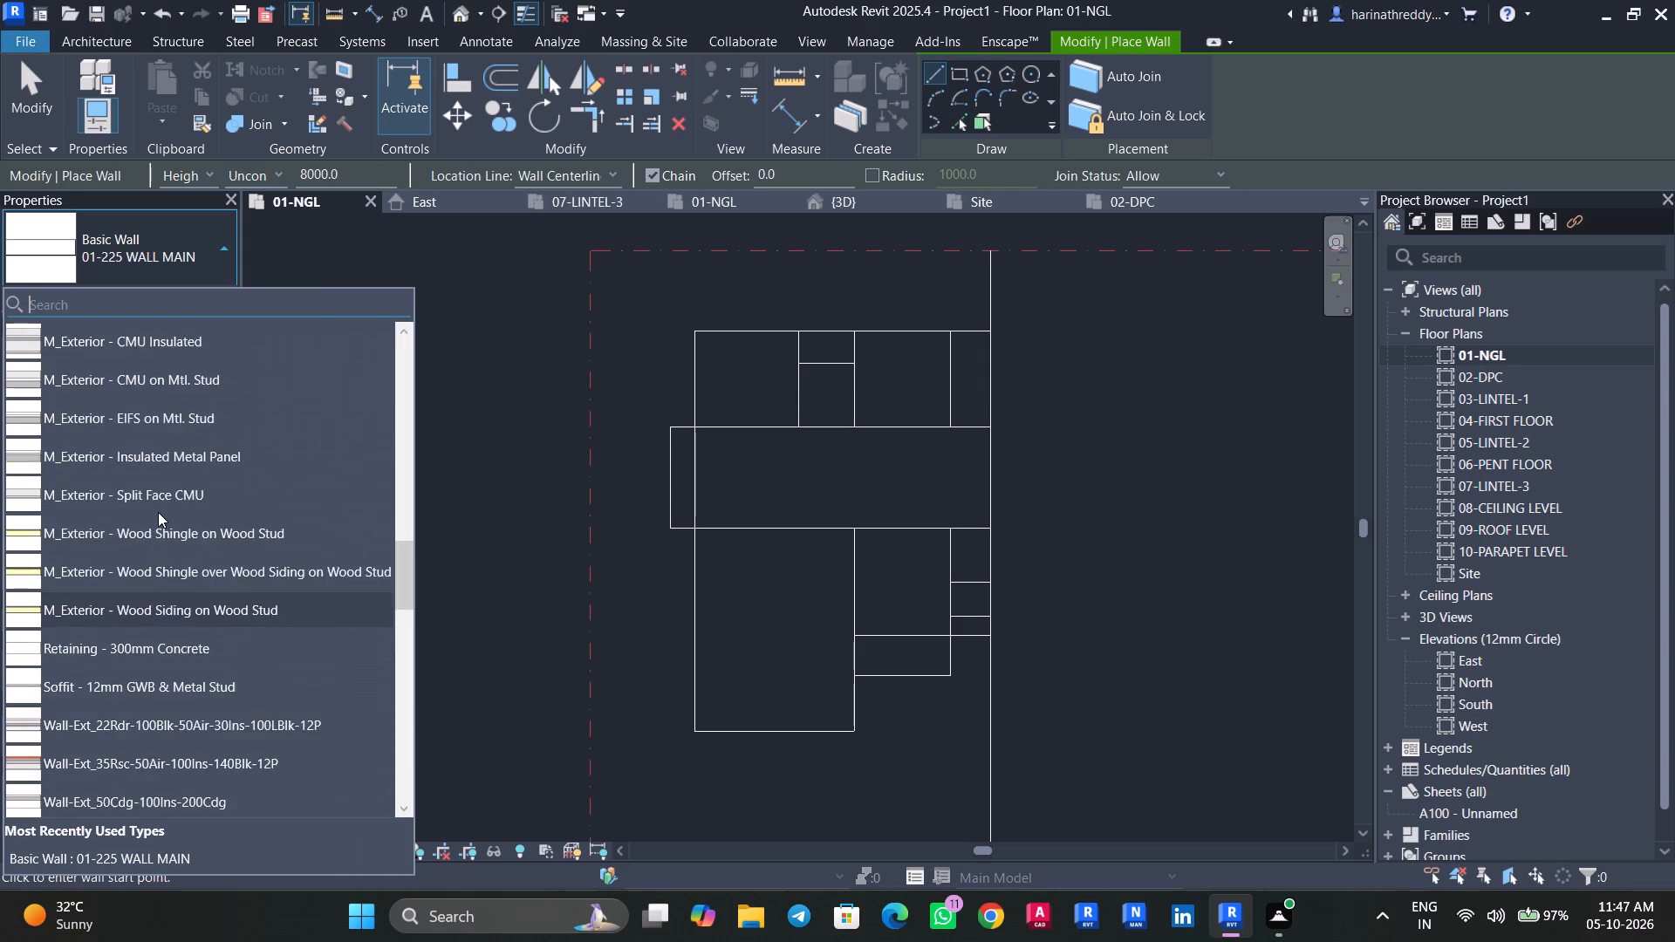
pyautogui.scroll(6, 158, 512)
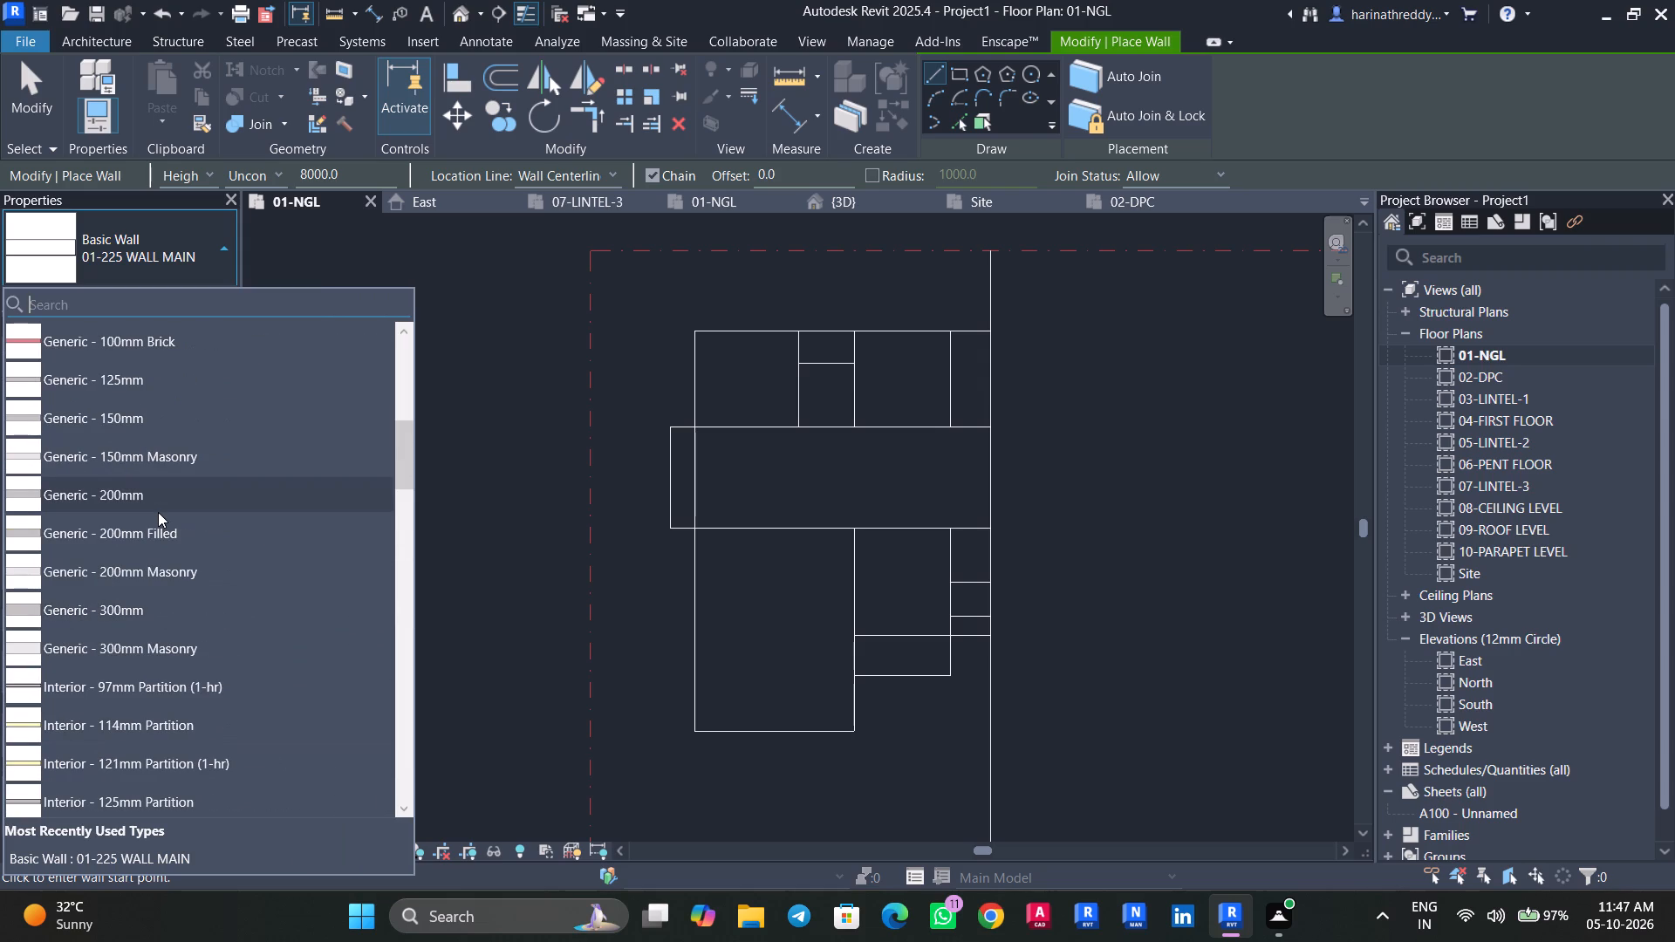
pyautogui.scroll(1, 158, 512)
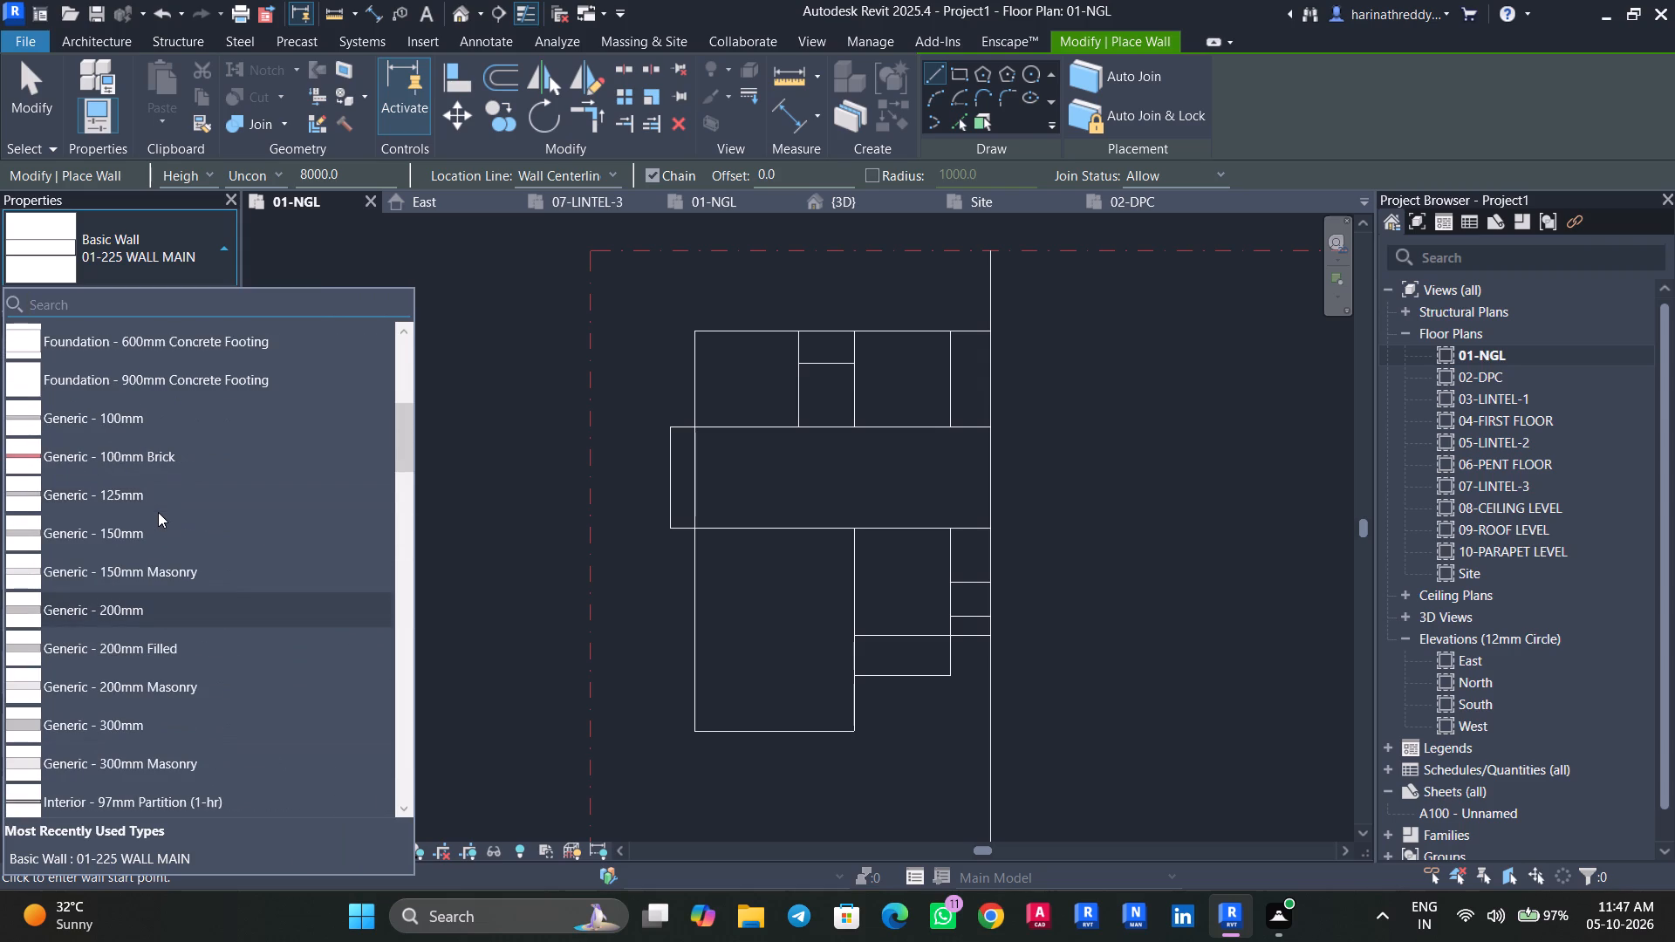
pyautogui.scroll(6, 158, 512)
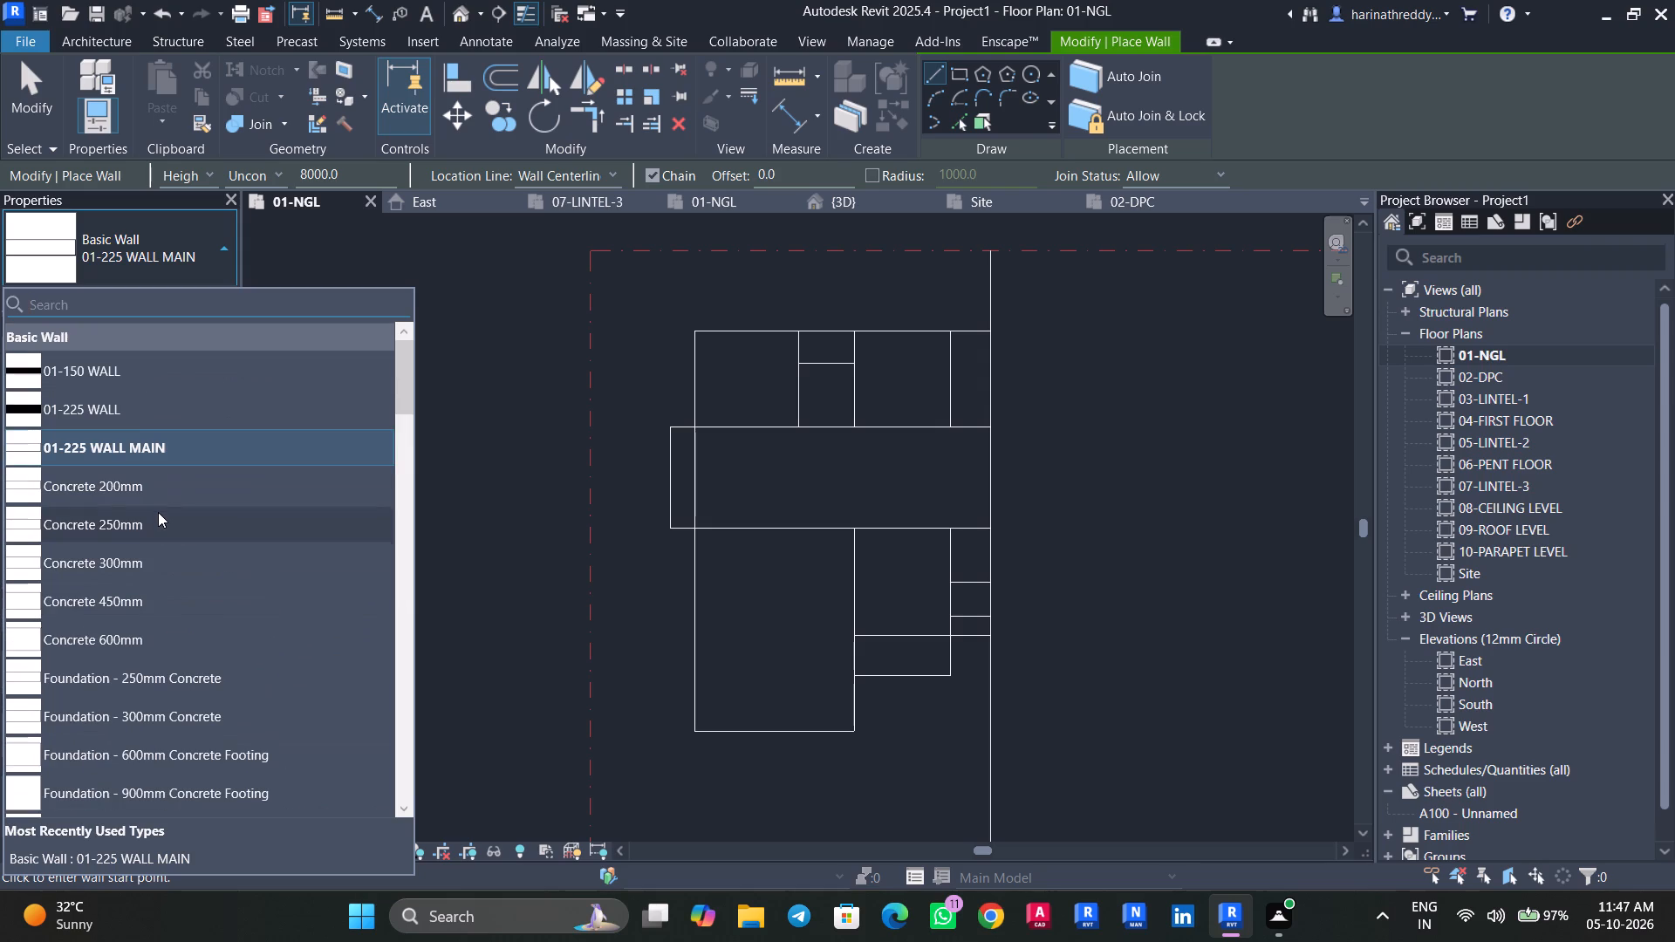
pyautogui.click(140, 444)
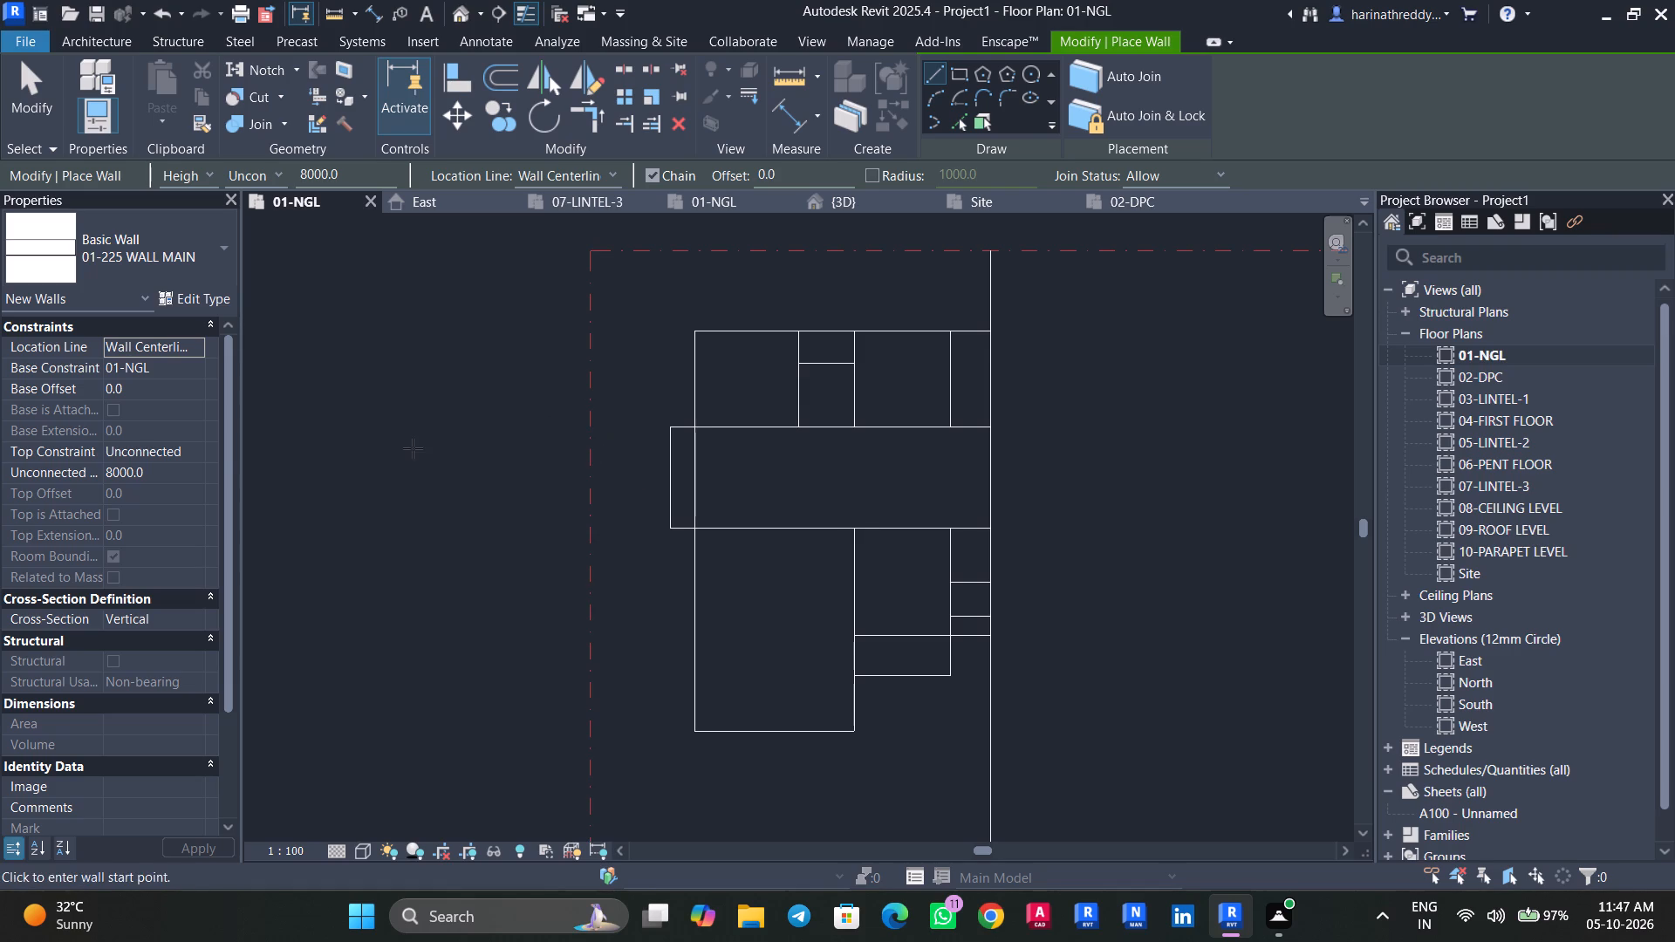
# Set the new walls' top constraint to Up to level: 04-FIRST FLOOR.
pyautogui.click(192, 445)
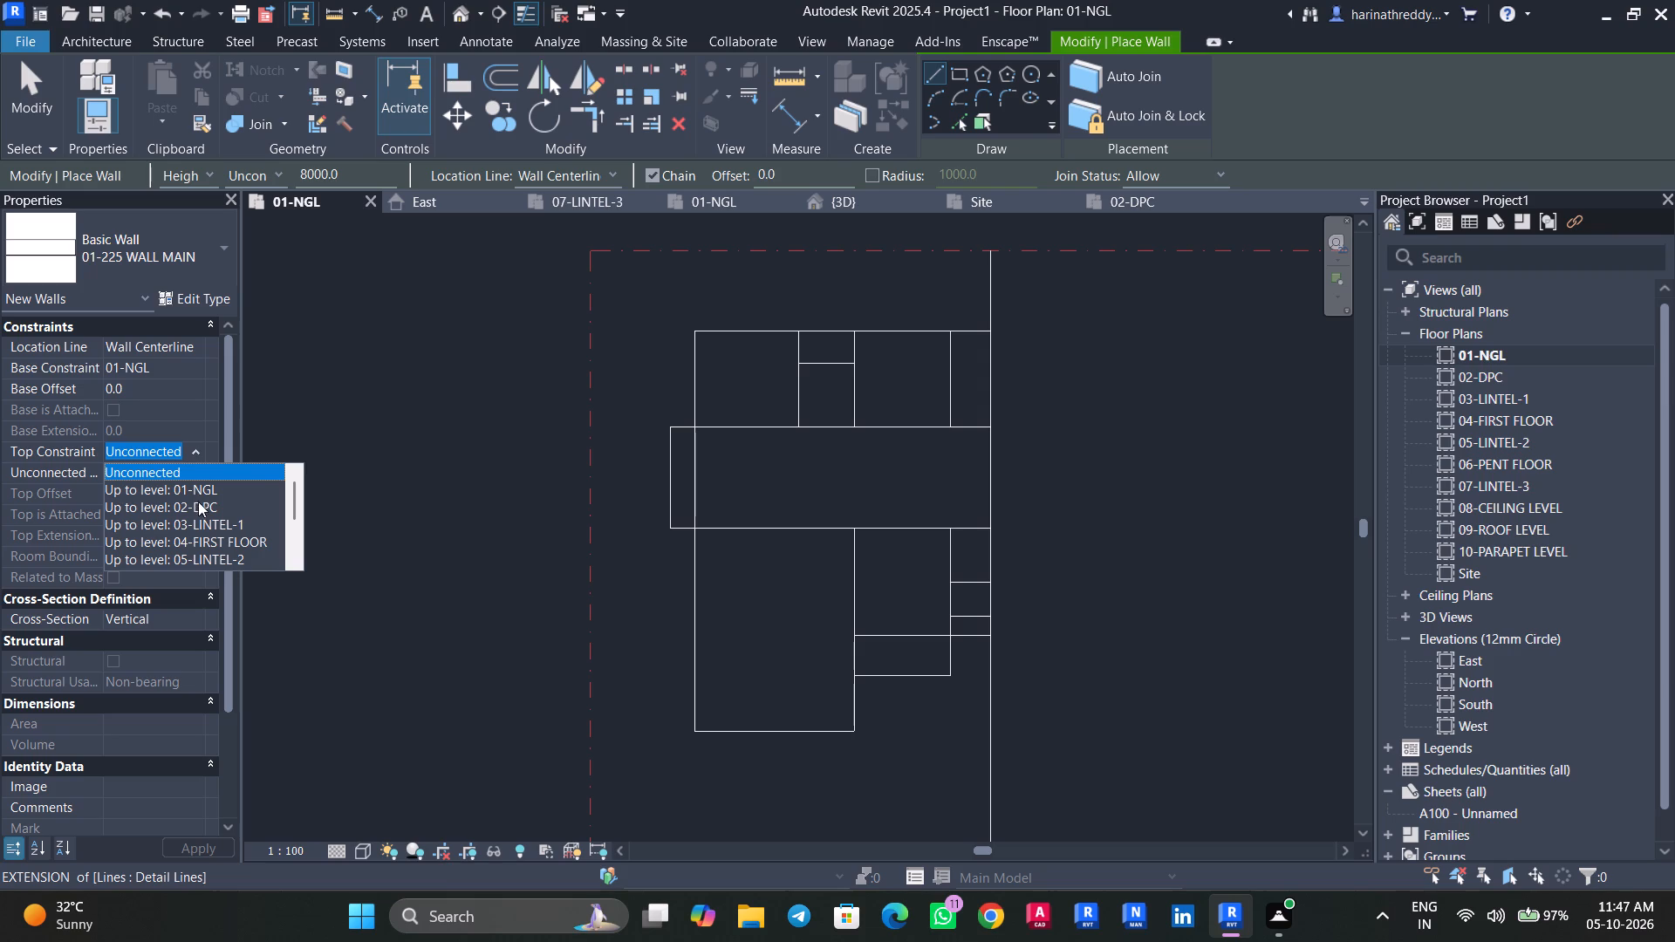
pyautogui.click(210, 539)
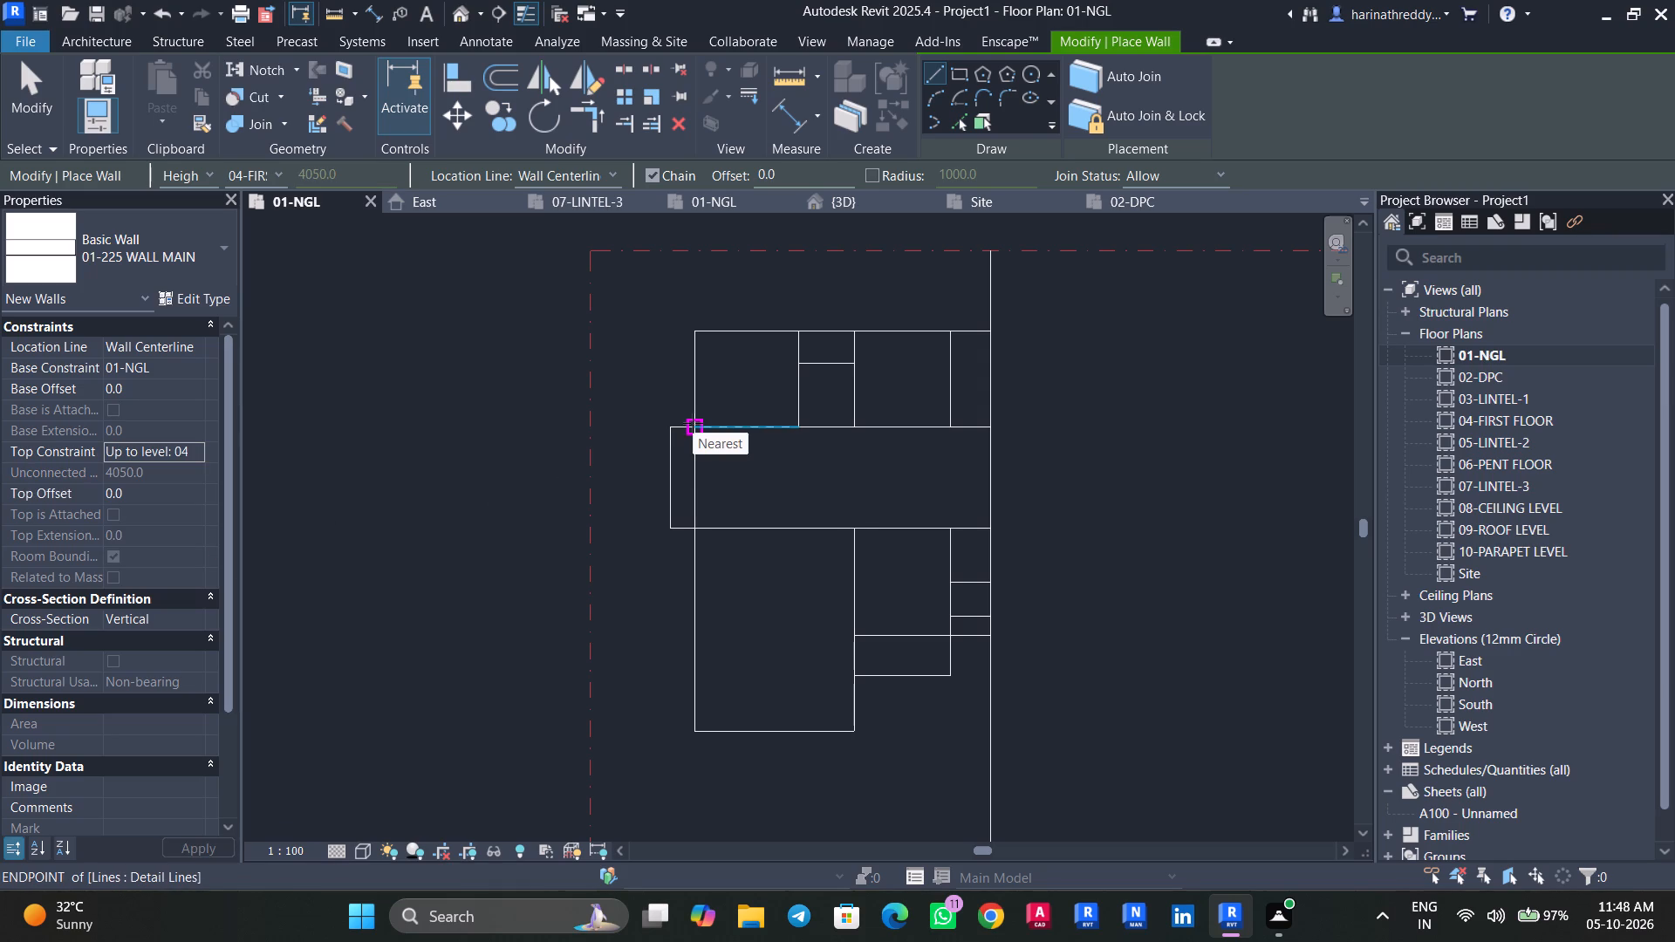
# Save the project in the Downloads folder under the file name SEMI-DUPLEX HOUSE.
pyautogui.hotkey('ctrl', 's')
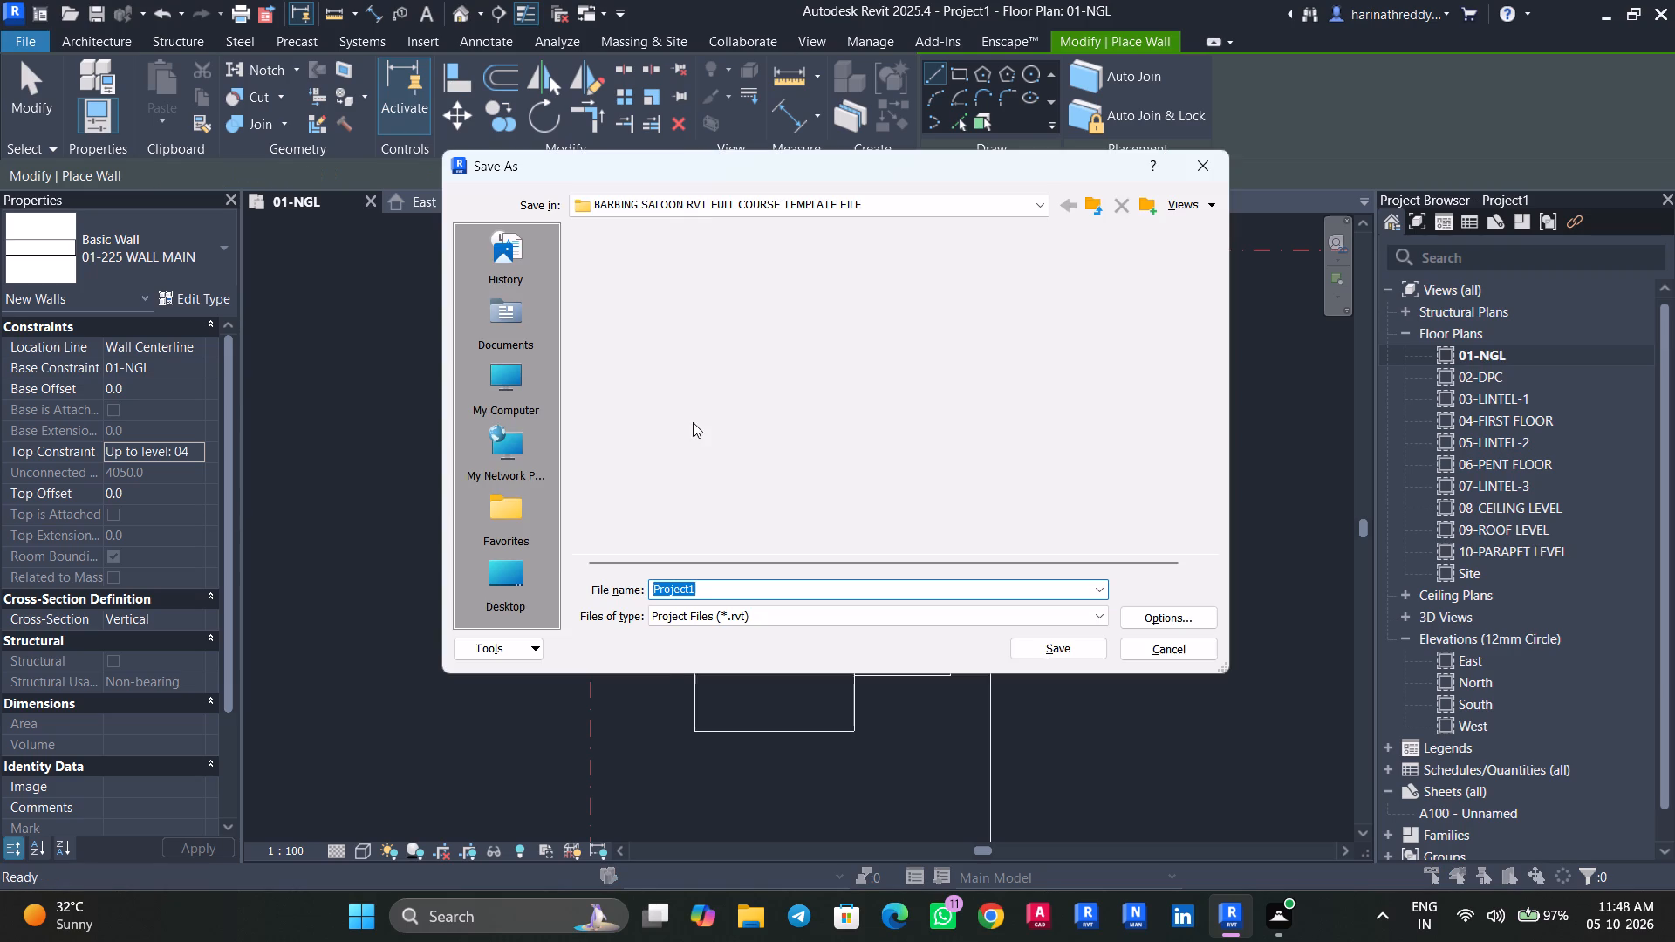
pyautogui.click(527, 570)
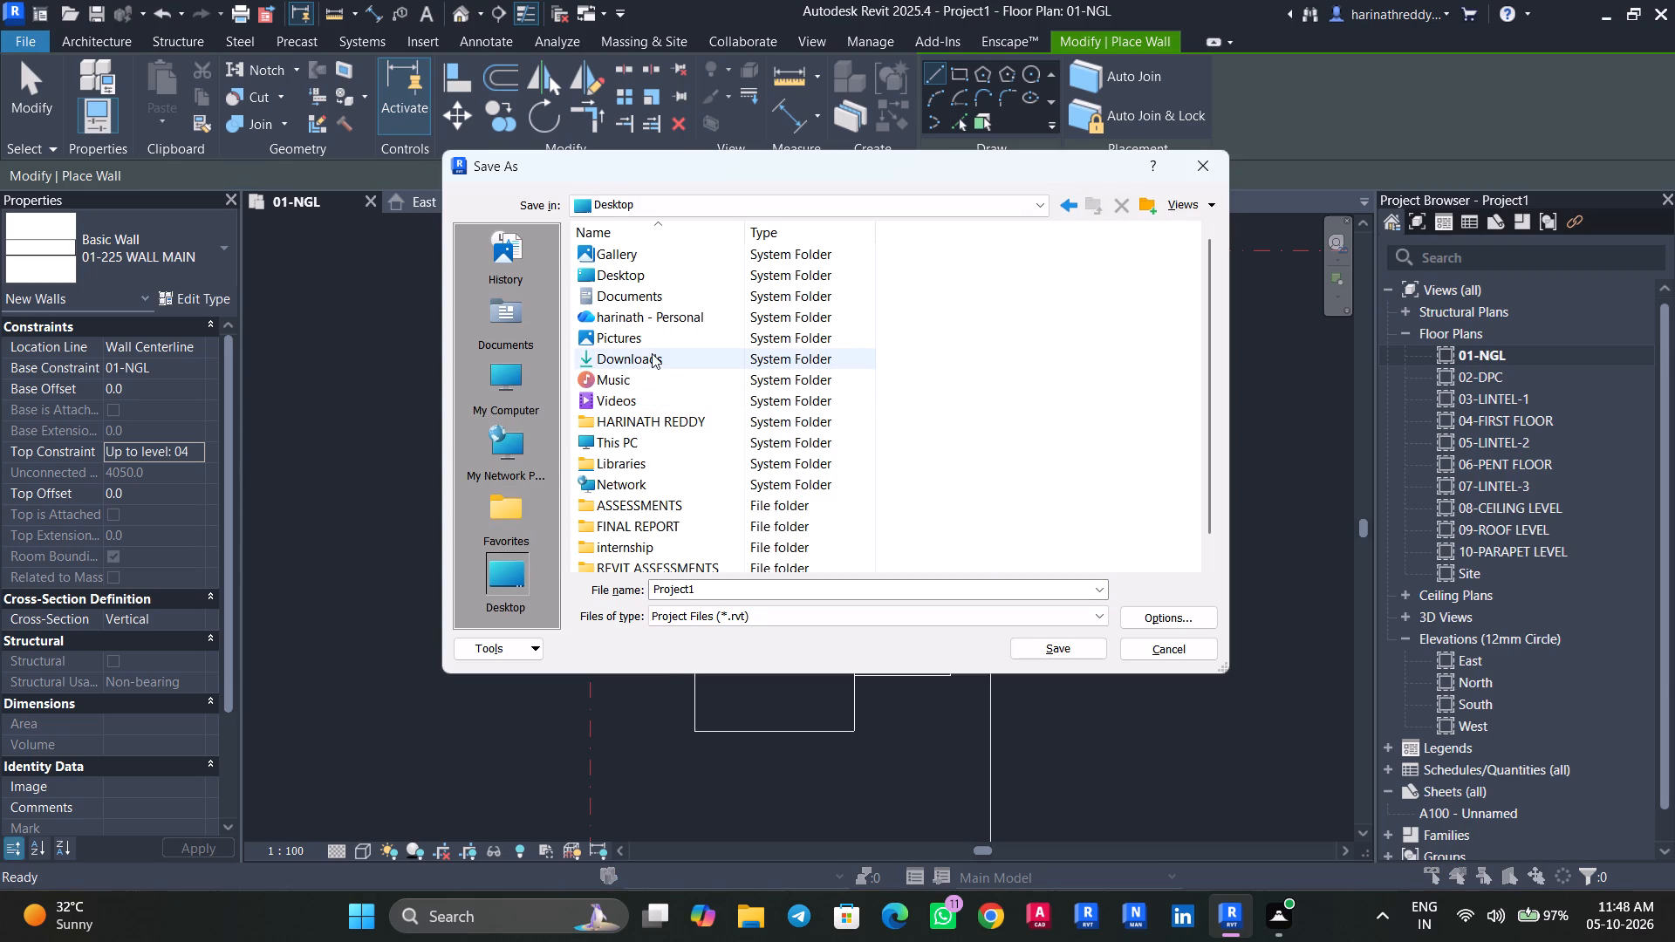
pyautogui.click(652, 353)
pyautogui.click(1036, 648)
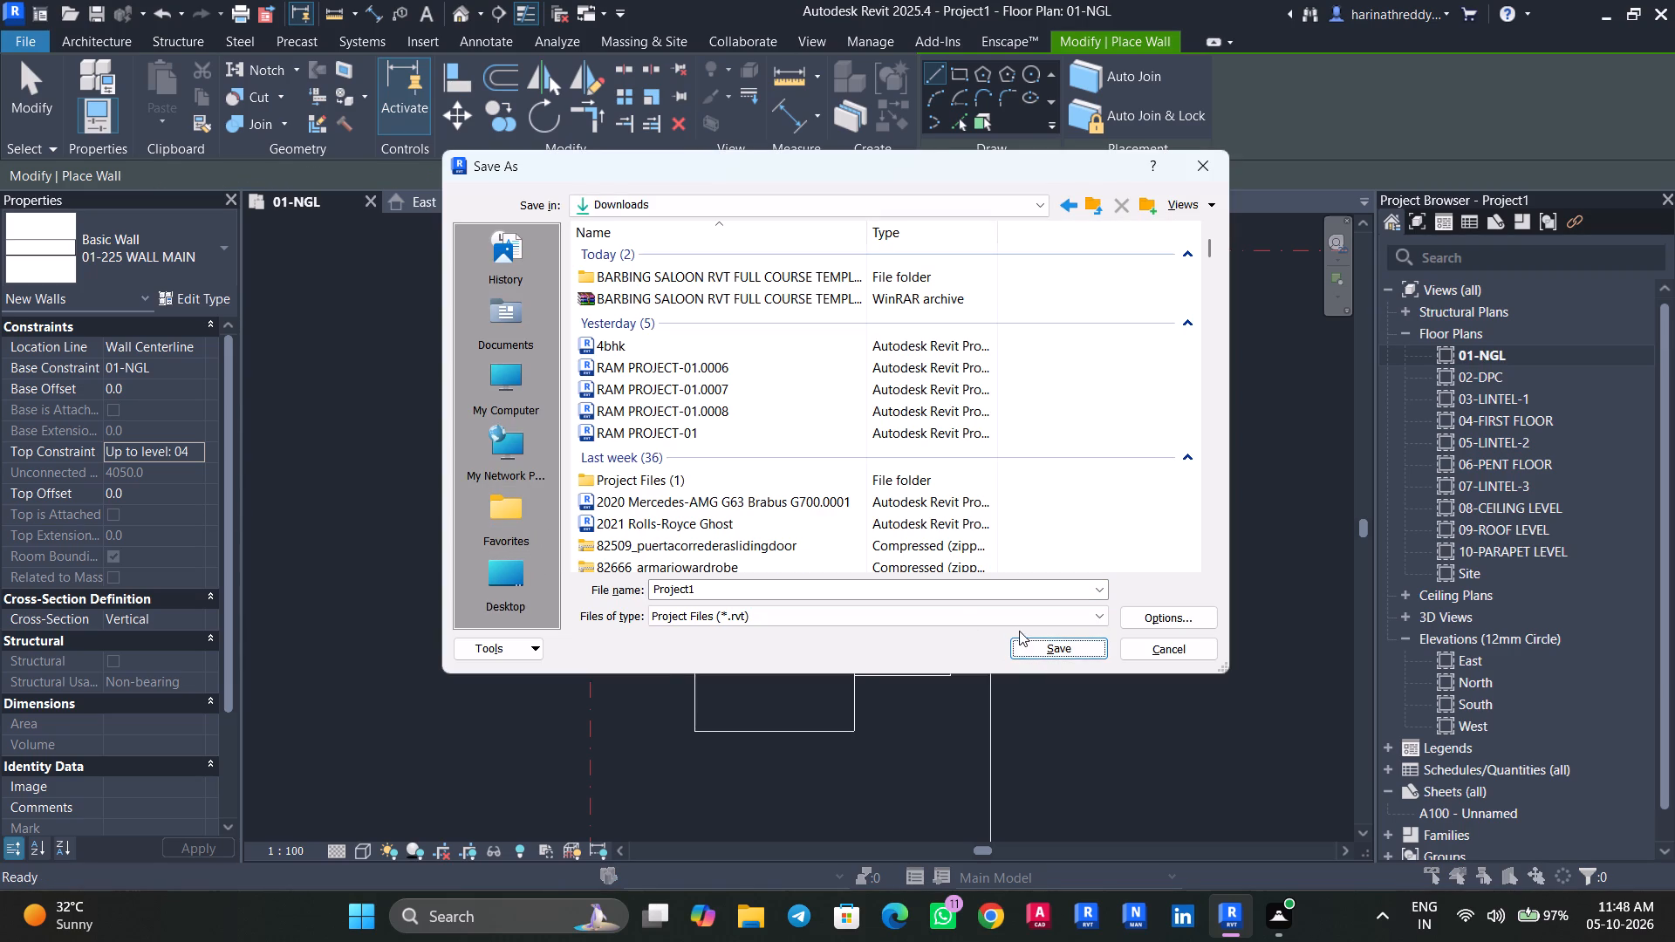
pyautogui.click(774, 597)
pyautogui.write('SEMI')
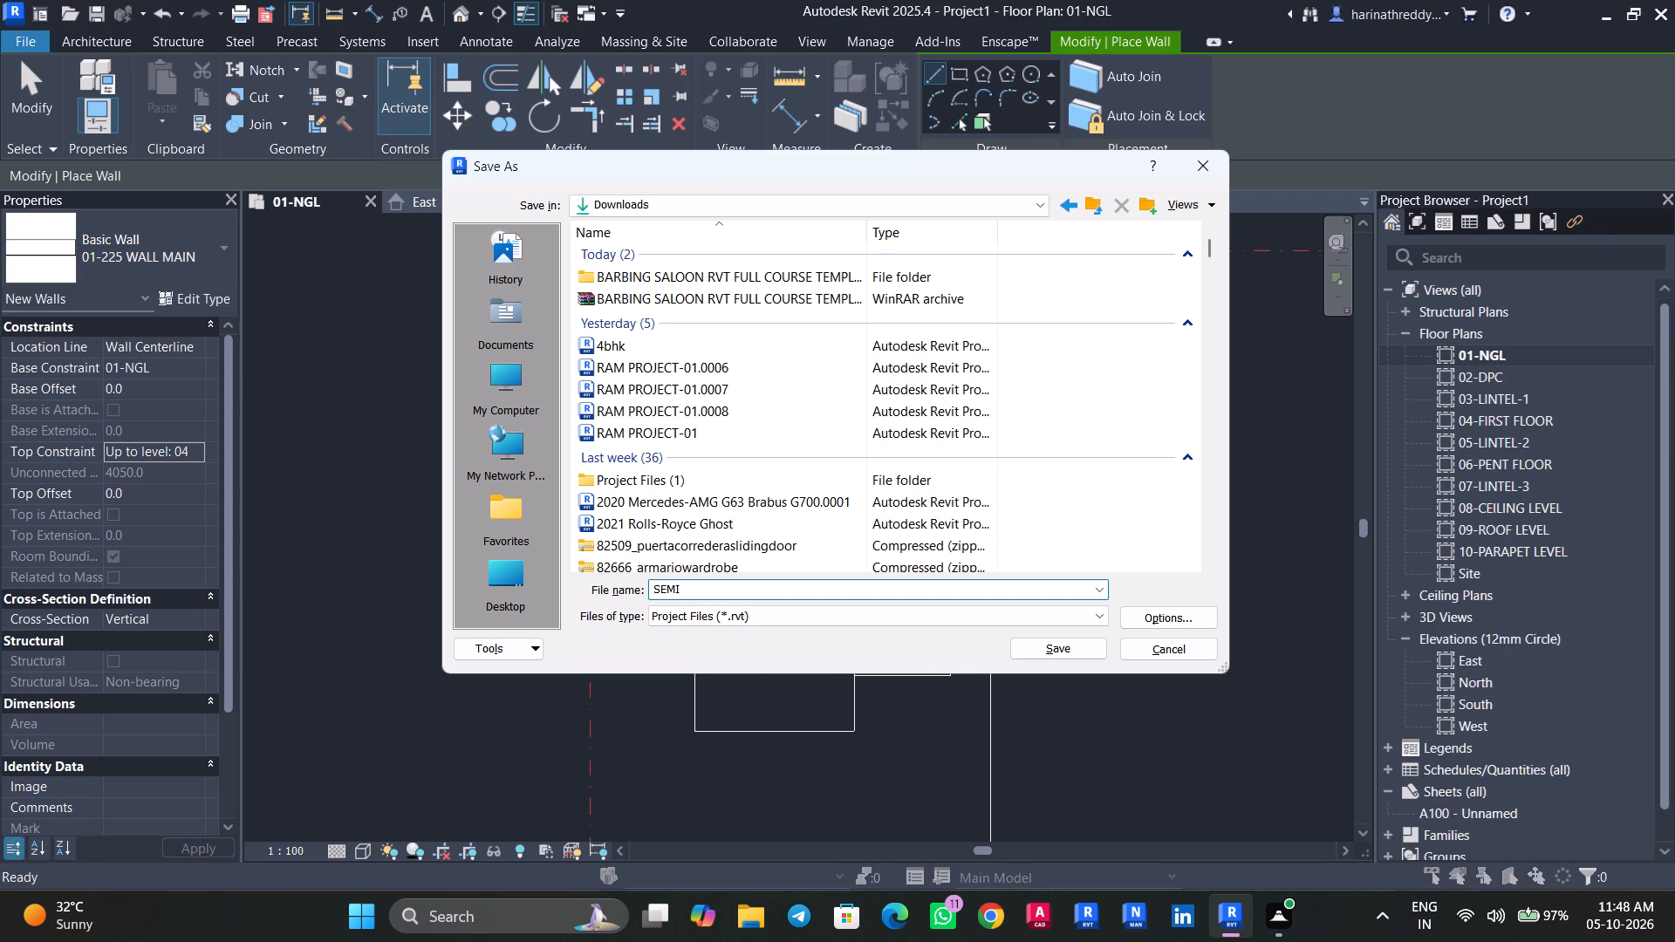
pyautogui.write('-DUPLEX')
pyautogui.press('space')
pyautogui.write('HOUSE')
pyautogui.click(1050, 647)
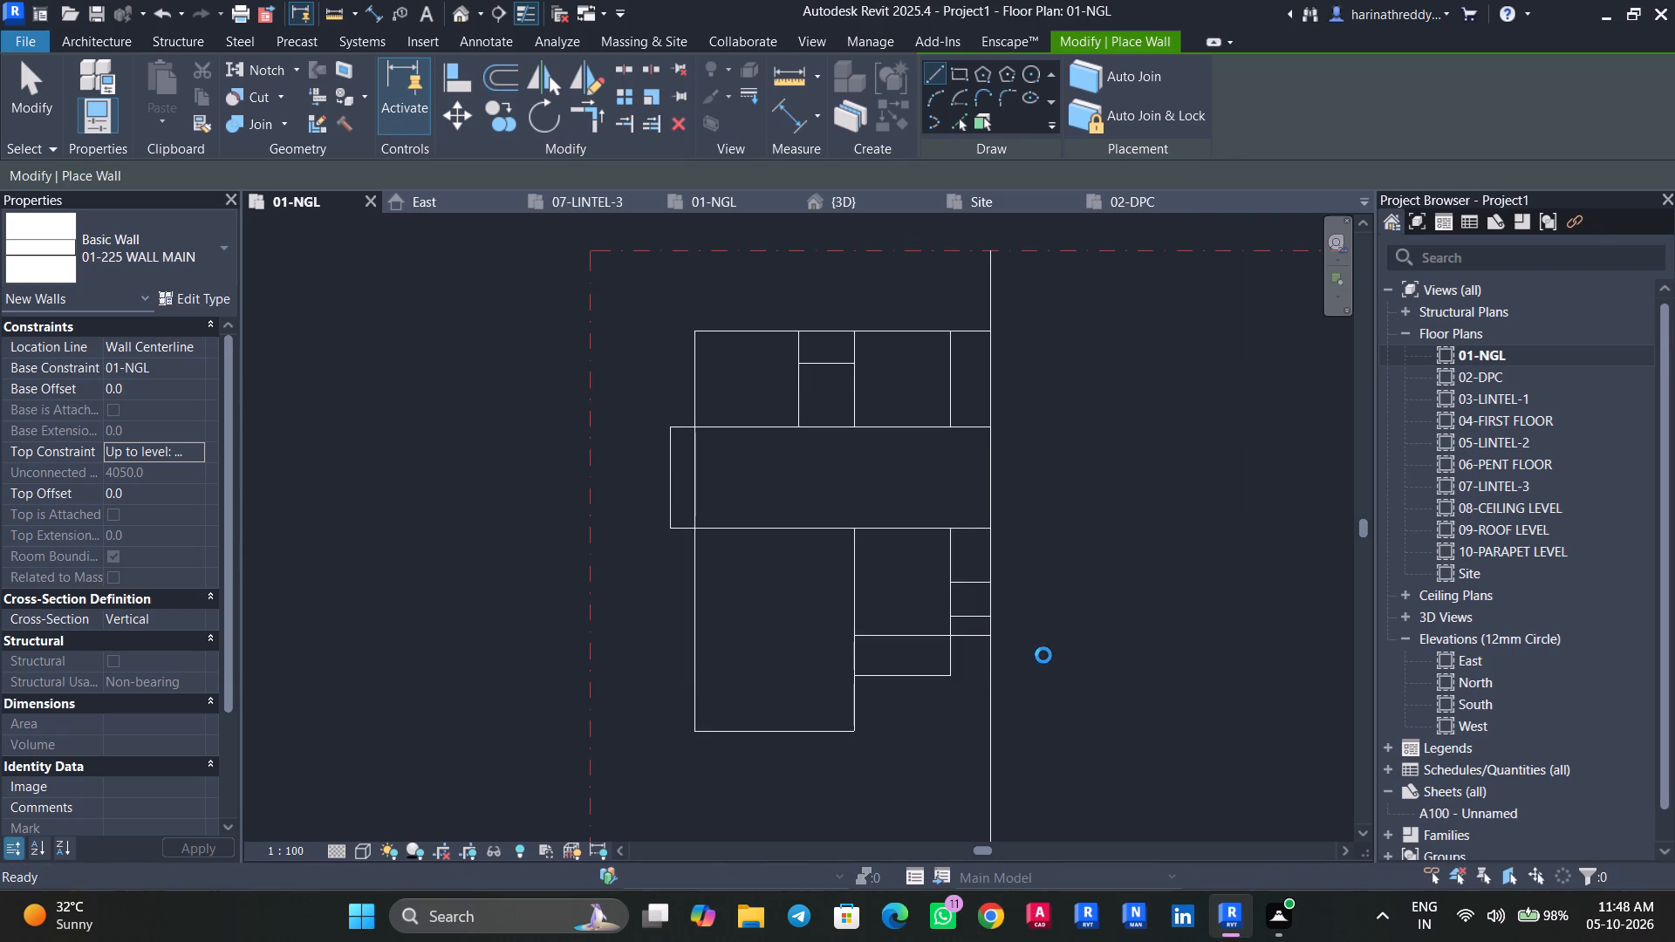
pyautogui.hotkey('ctrl', 's')
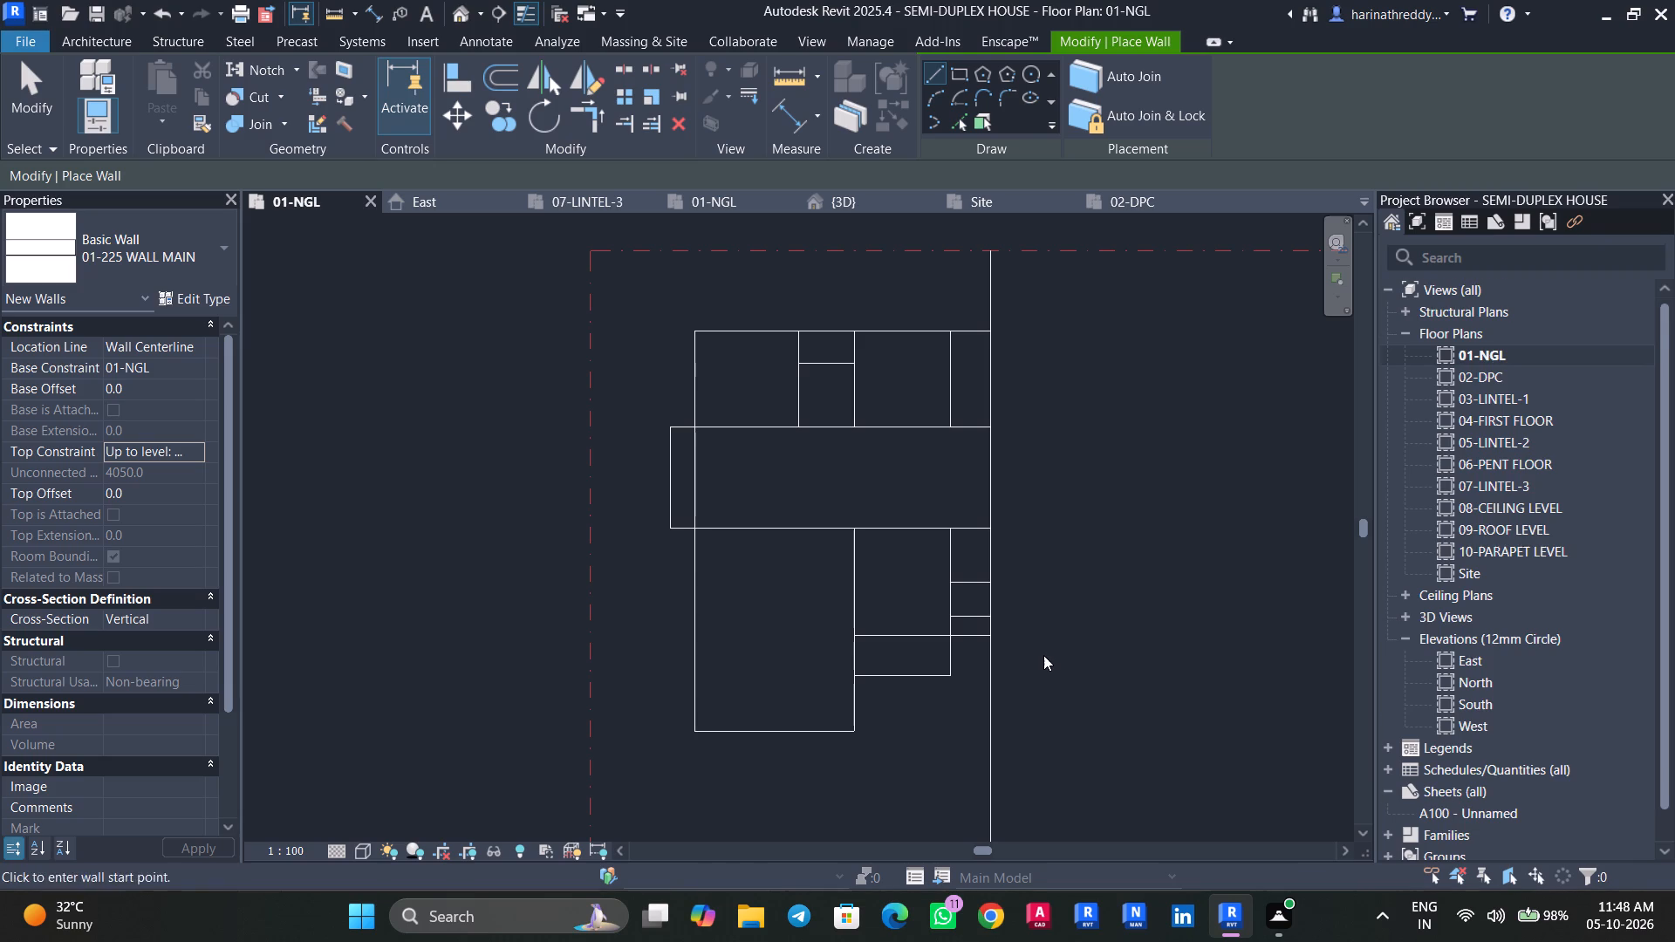
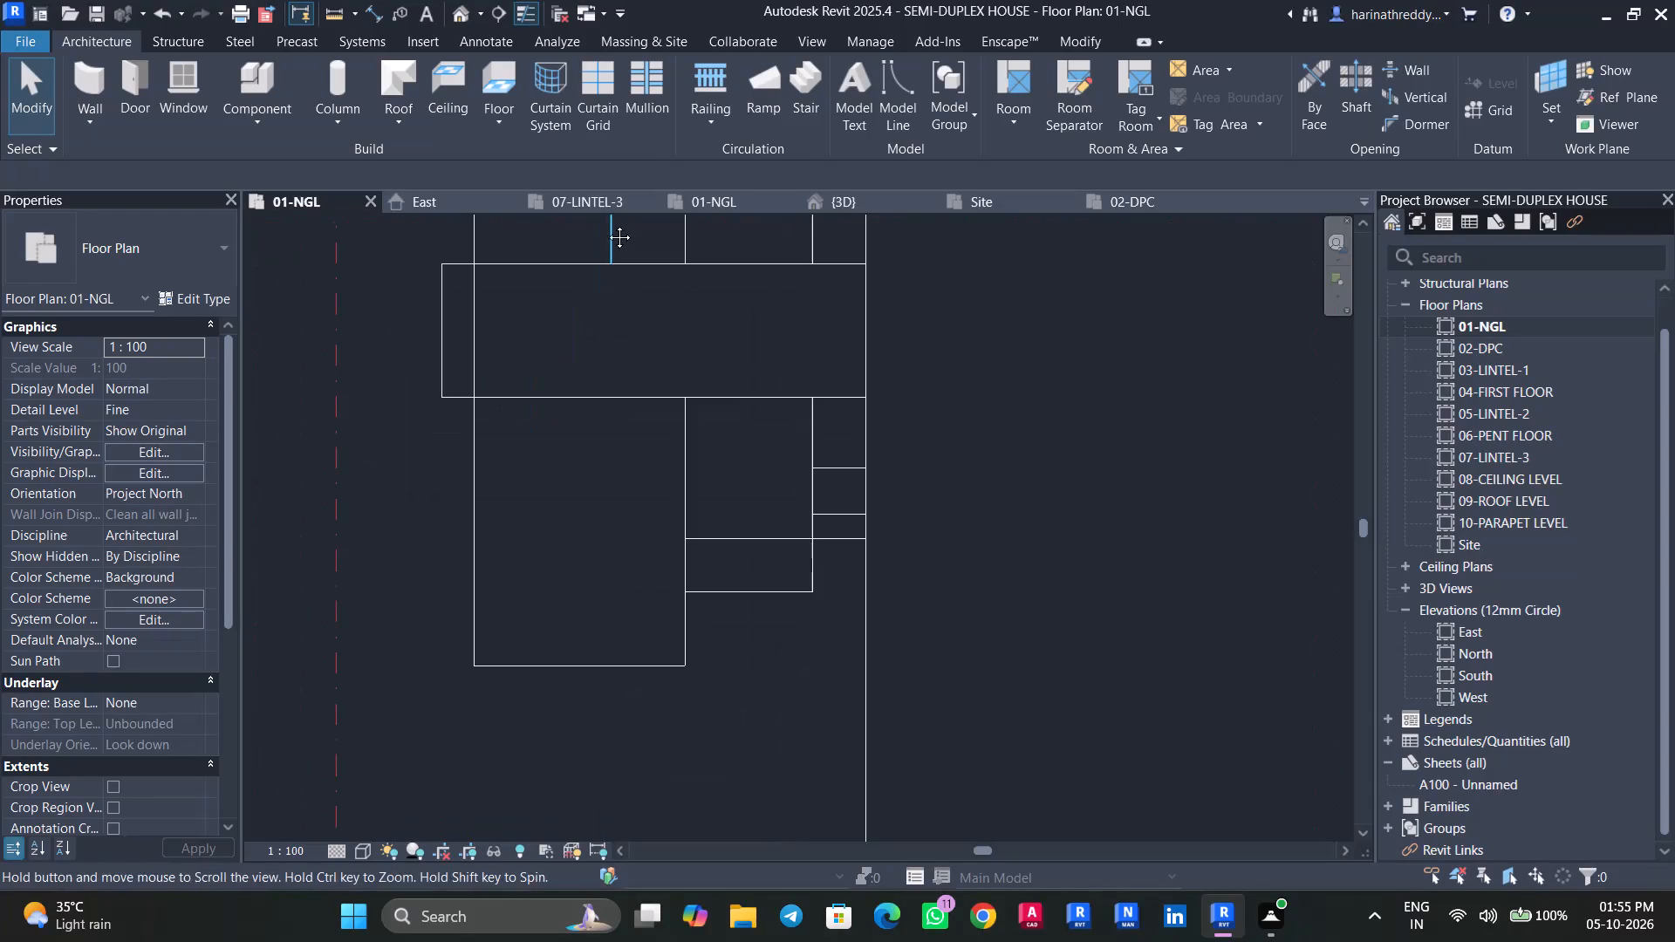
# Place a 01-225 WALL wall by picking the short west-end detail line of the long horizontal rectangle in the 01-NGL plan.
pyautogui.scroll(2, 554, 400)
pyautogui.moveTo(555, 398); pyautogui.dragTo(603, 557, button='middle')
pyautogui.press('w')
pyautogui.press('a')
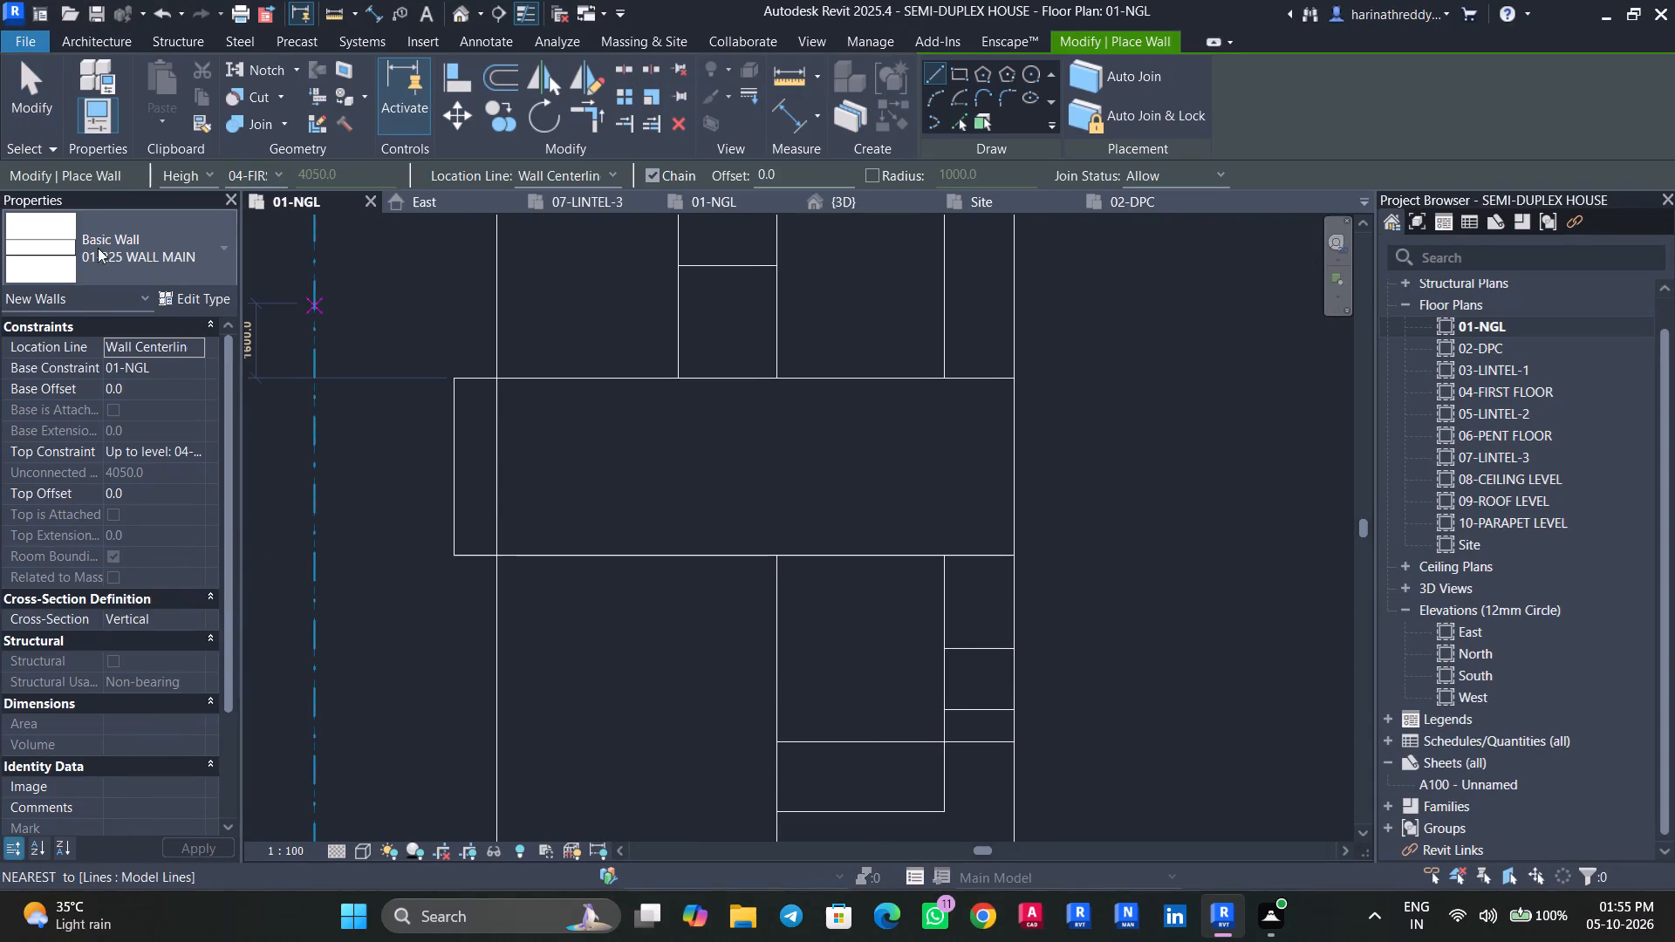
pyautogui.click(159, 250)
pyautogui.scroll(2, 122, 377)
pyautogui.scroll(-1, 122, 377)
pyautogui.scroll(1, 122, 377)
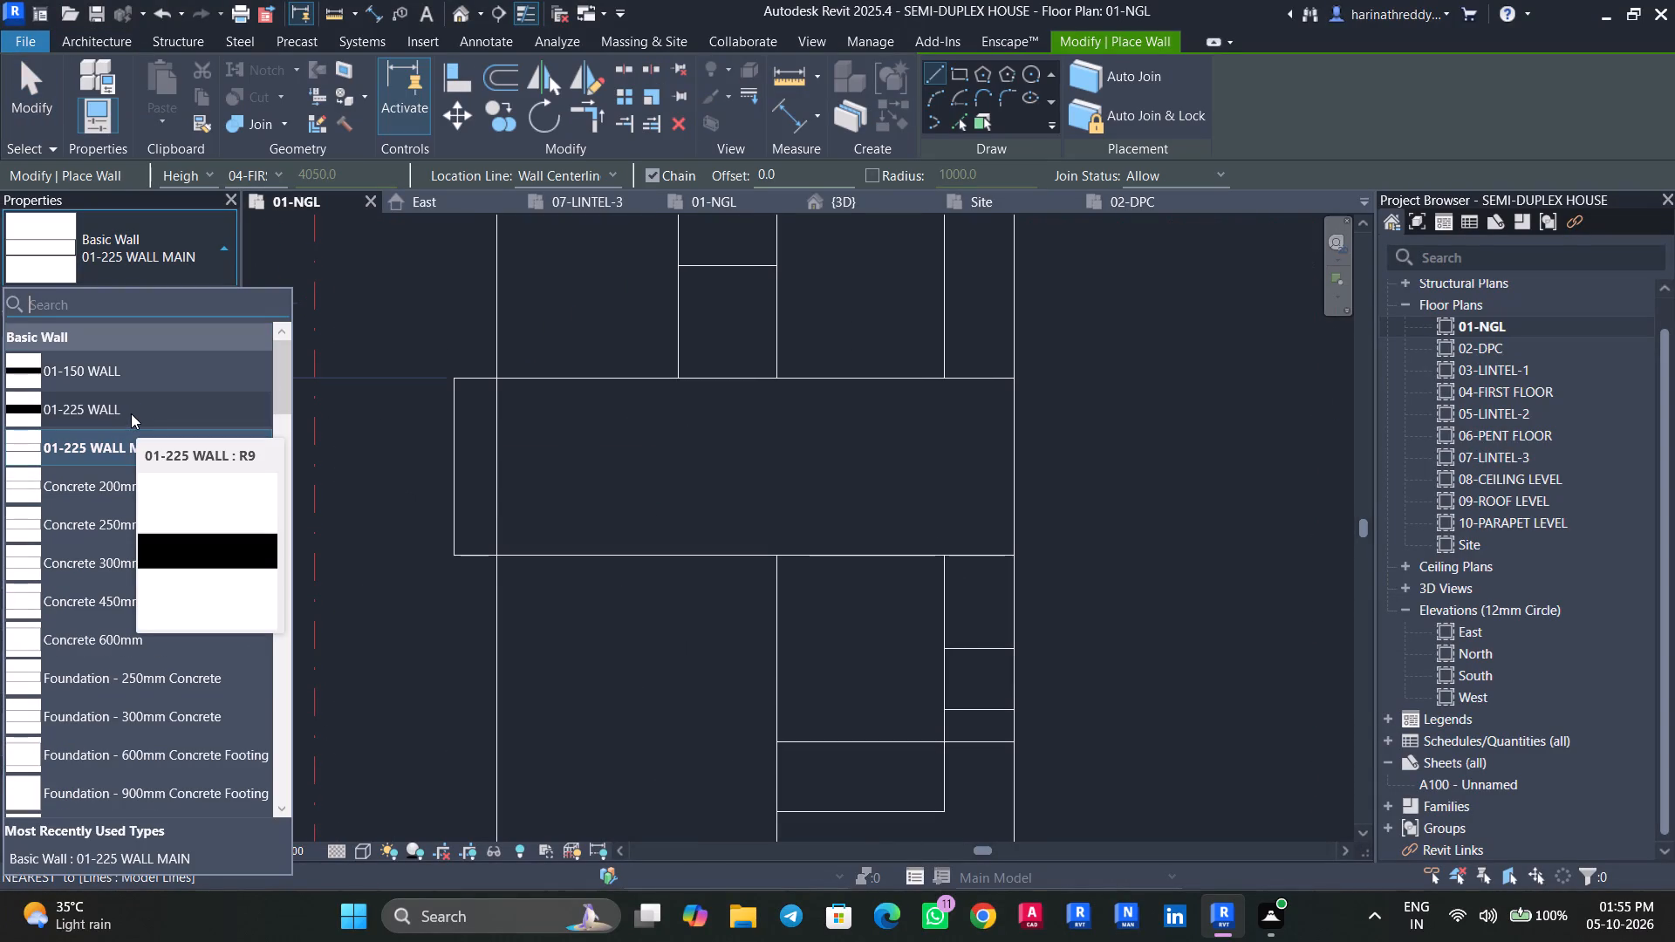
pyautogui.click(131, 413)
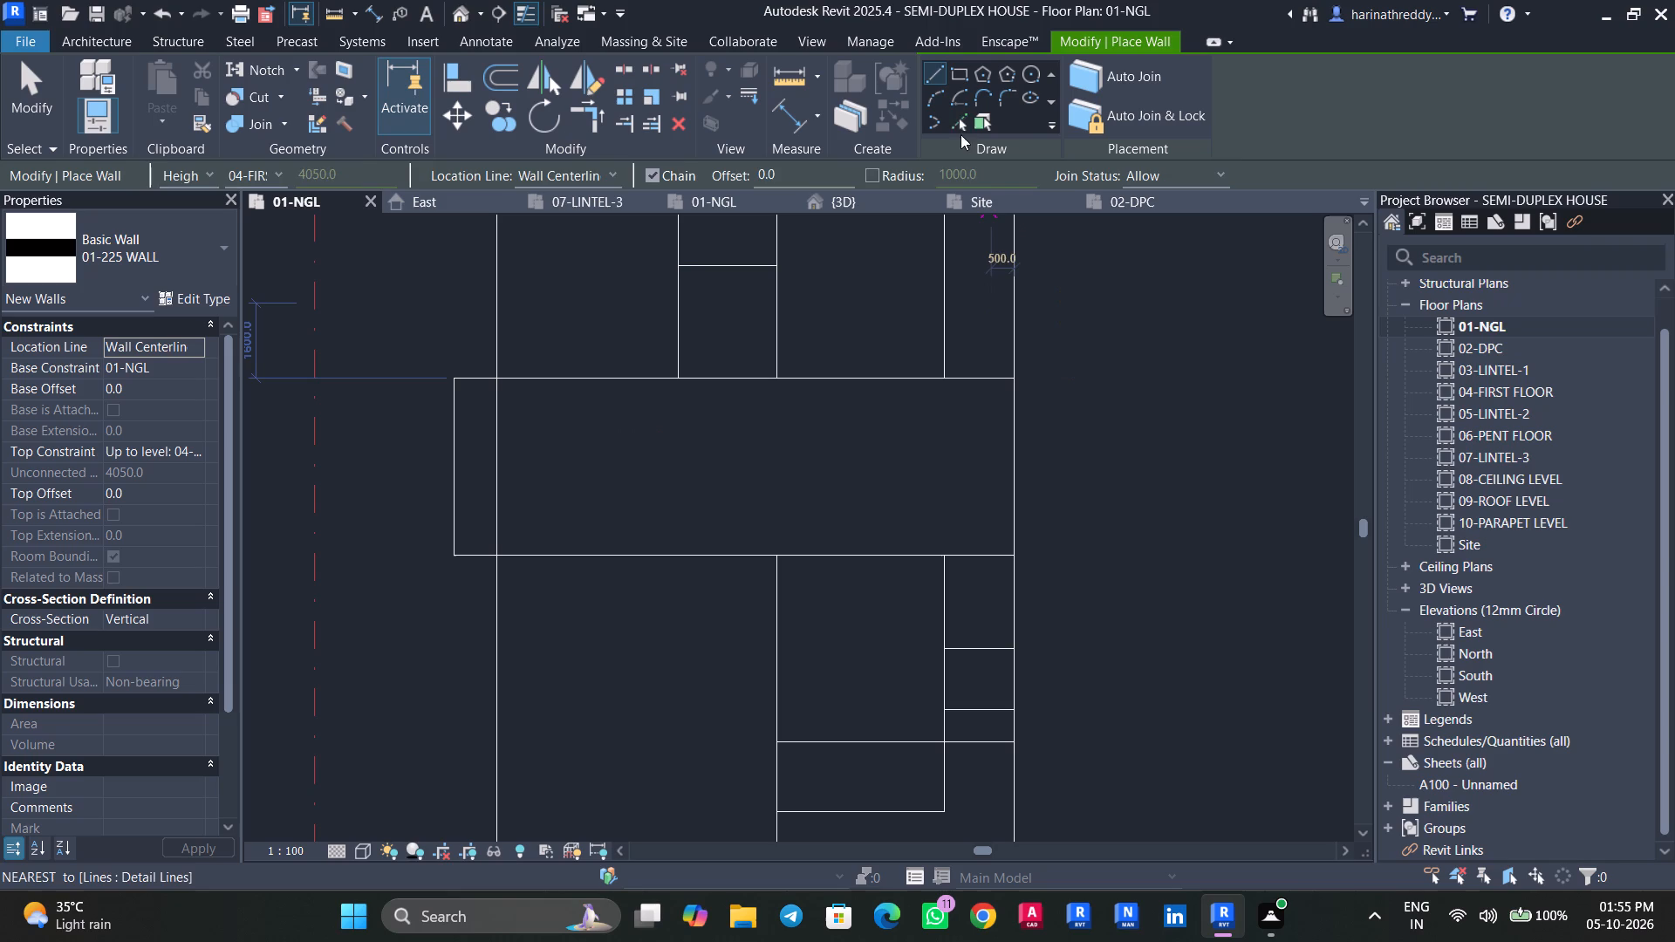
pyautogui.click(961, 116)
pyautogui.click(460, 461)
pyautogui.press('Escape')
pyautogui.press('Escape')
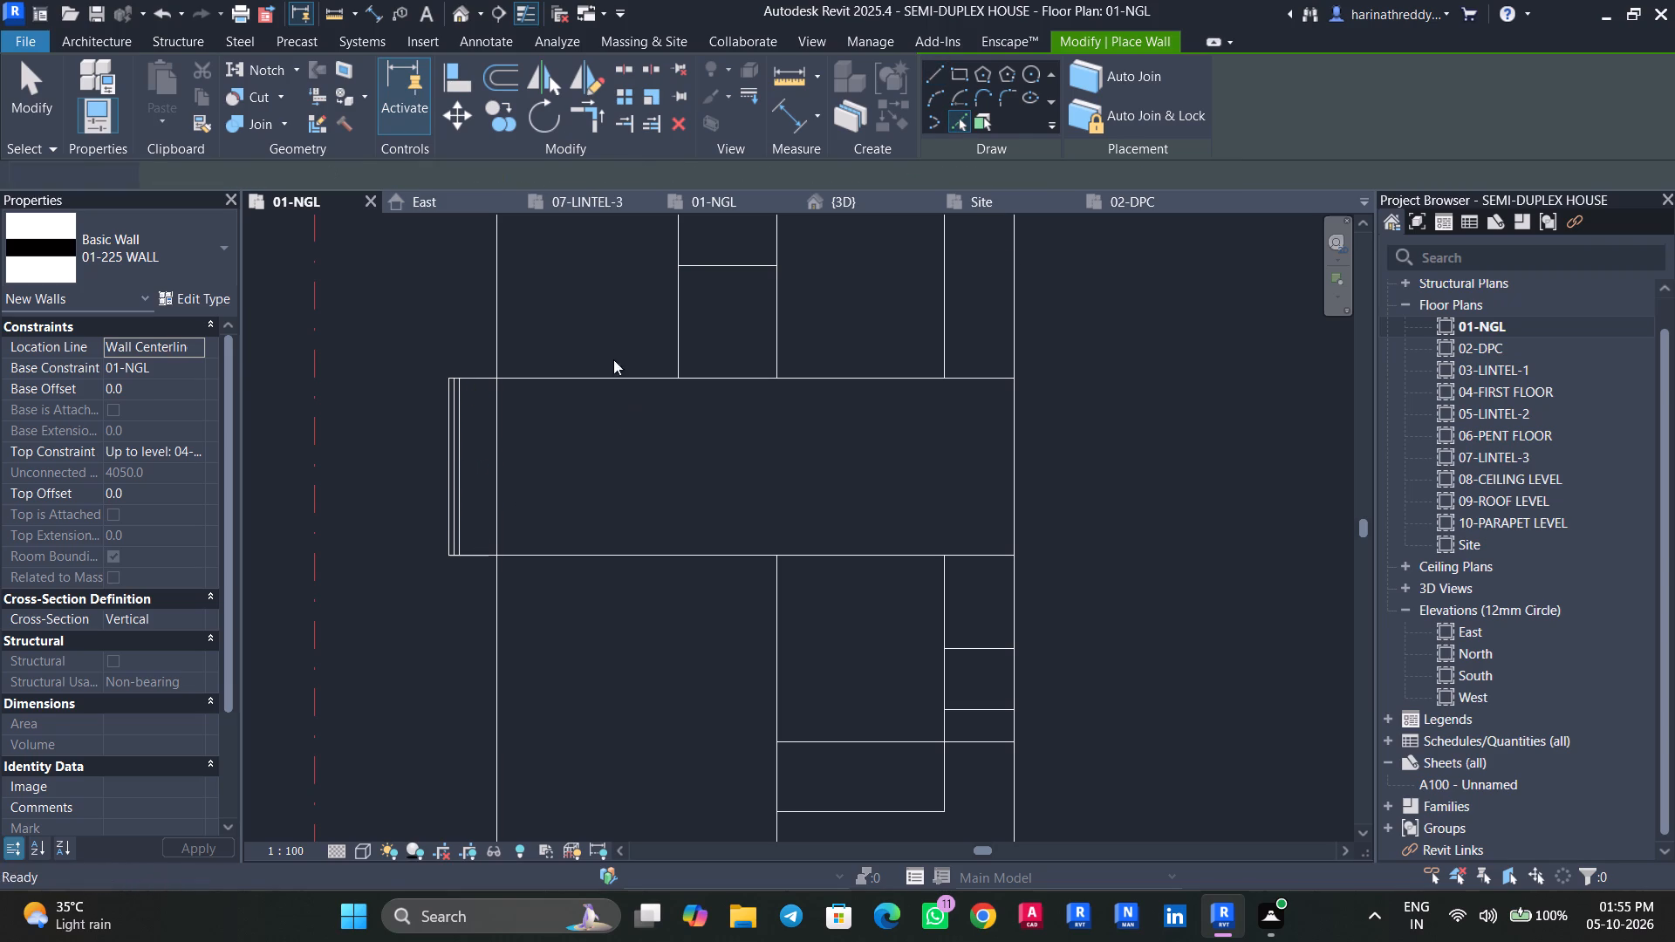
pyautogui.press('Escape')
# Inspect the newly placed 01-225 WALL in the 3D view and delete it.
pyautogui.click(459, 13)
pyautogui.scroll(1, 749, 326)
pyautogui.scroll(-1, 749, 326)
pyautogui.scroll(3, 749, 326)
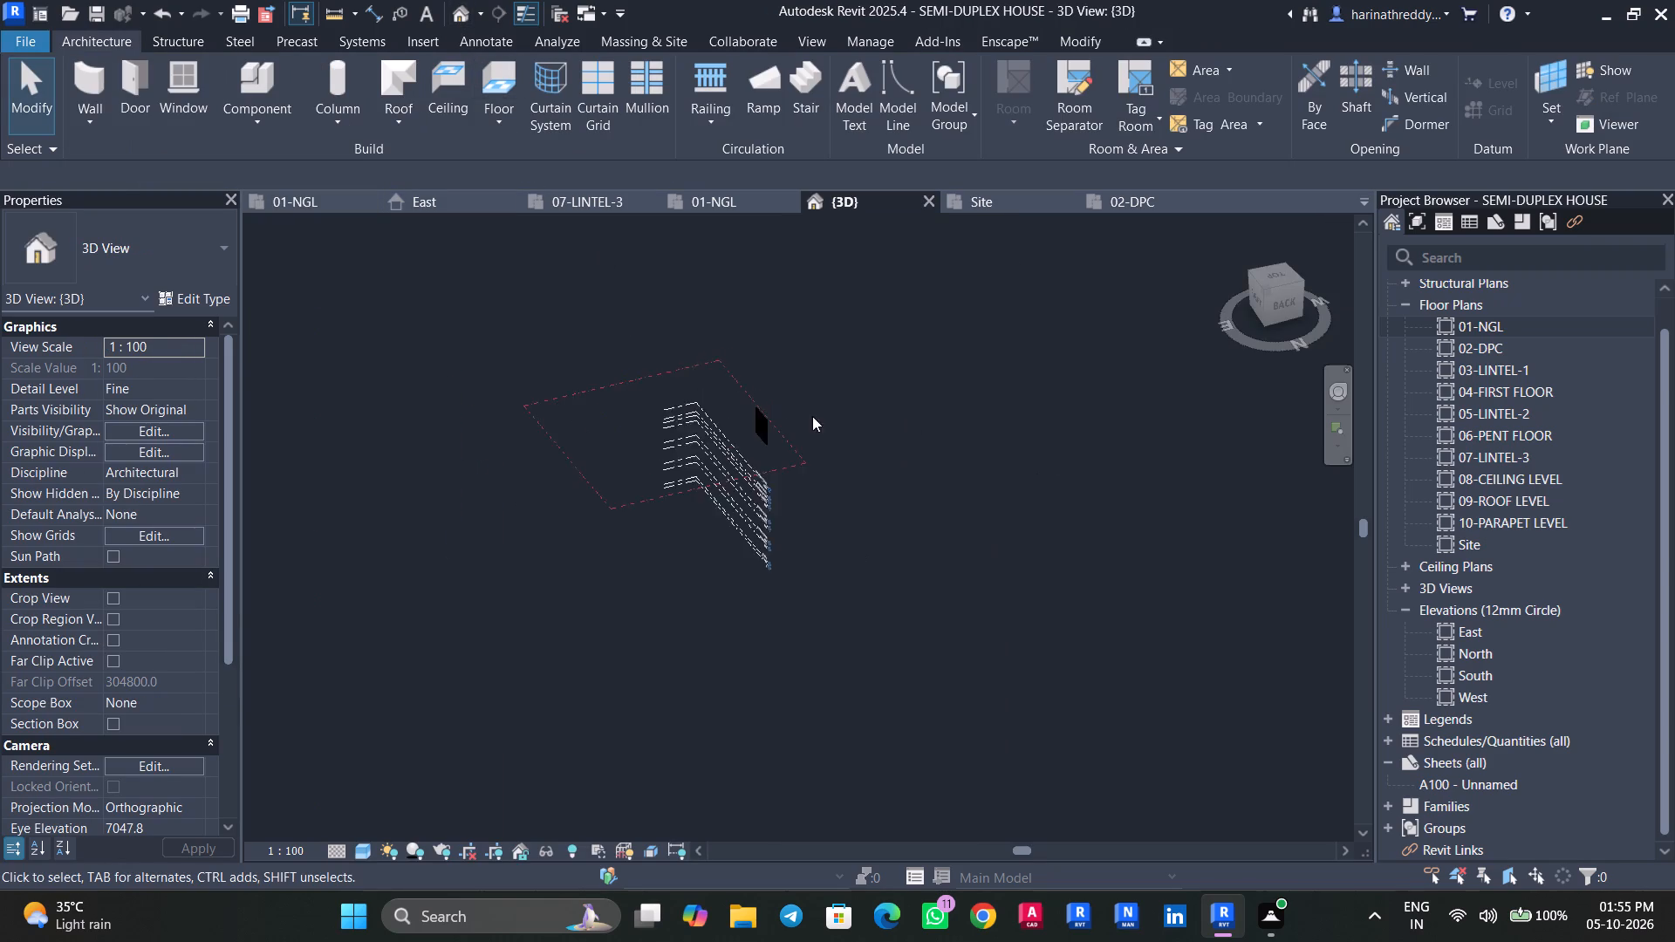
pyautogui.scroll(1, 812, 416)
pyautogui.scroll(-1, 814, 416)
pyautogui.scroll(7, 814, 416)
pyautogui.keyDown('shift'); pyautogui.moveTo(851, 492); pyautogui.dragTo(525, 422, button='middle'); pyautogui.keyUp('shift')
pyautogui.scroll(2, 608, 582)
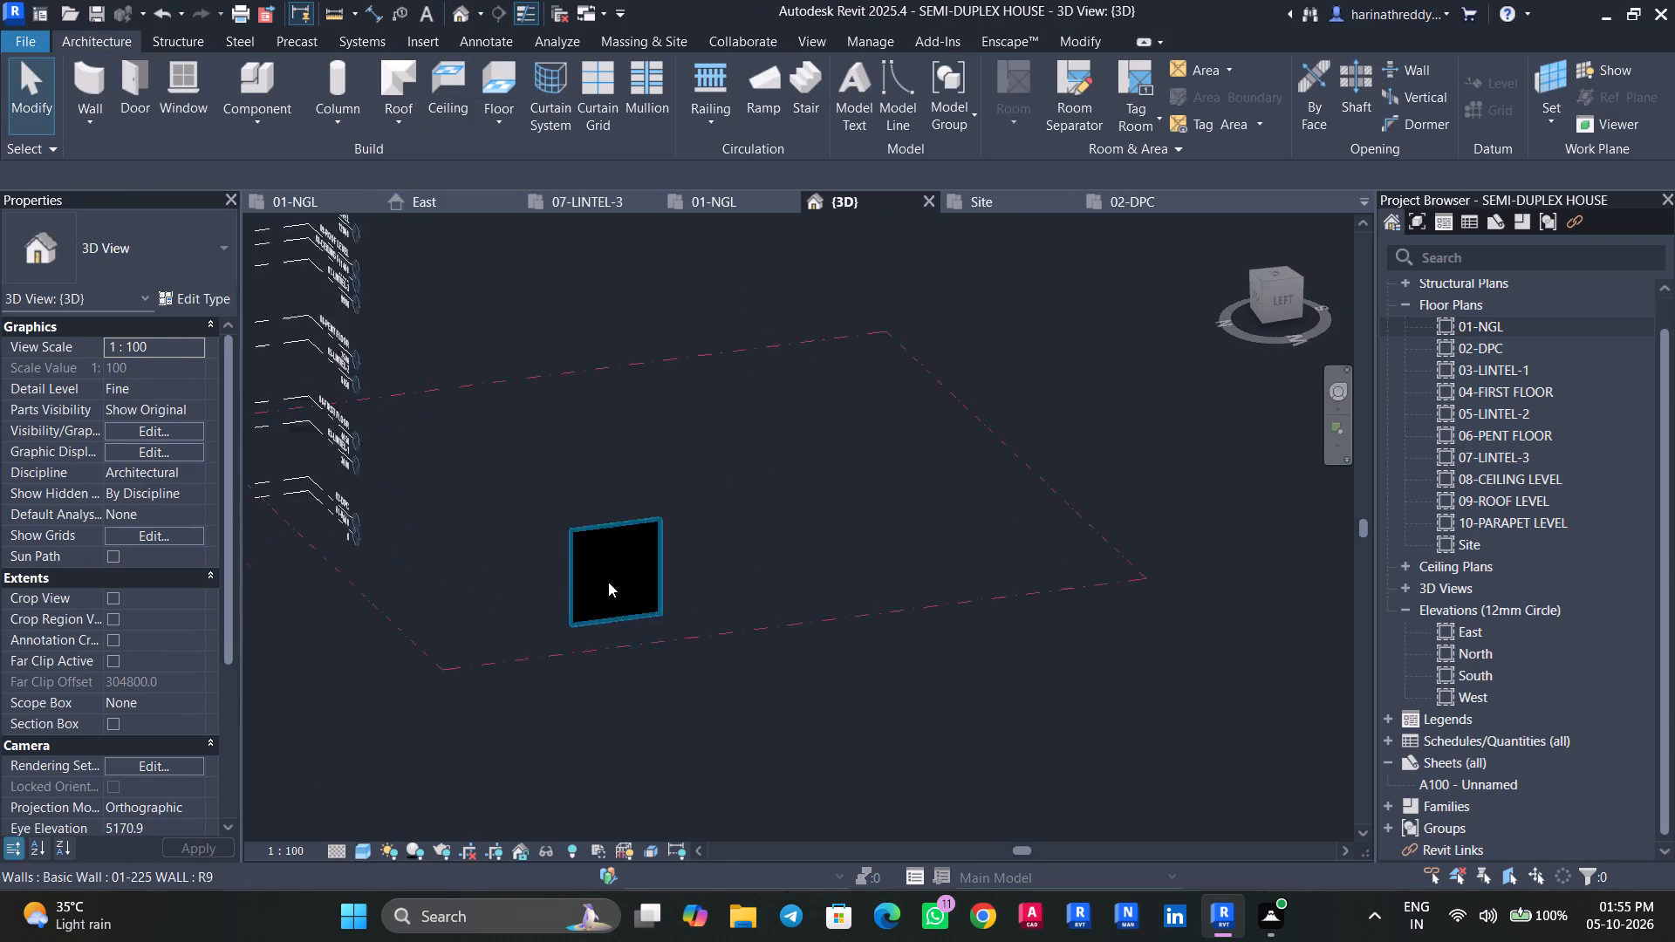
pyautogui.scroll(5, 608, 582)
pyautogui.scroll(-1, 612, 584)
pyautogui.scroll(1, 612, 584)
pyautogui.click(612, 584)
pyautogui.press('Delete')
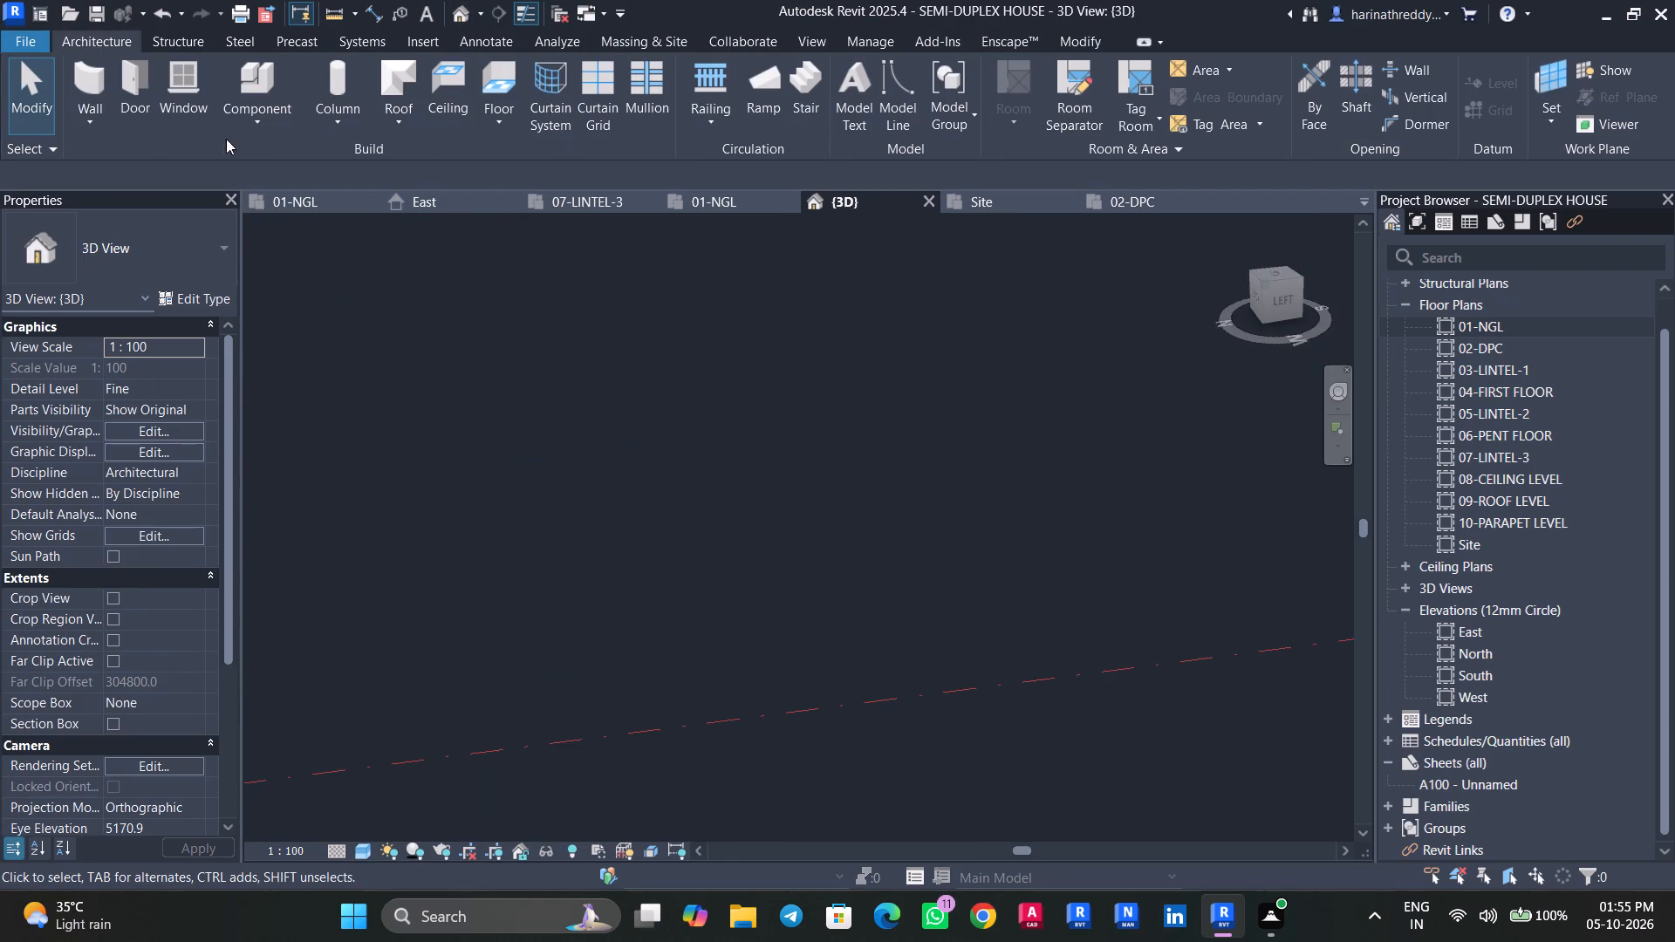
# In the 01-NGL plan, place a 01-225 WALL MAIN wall by picking the same west-end detail line of the long rectangle.
pyautogui.click(294, 193)
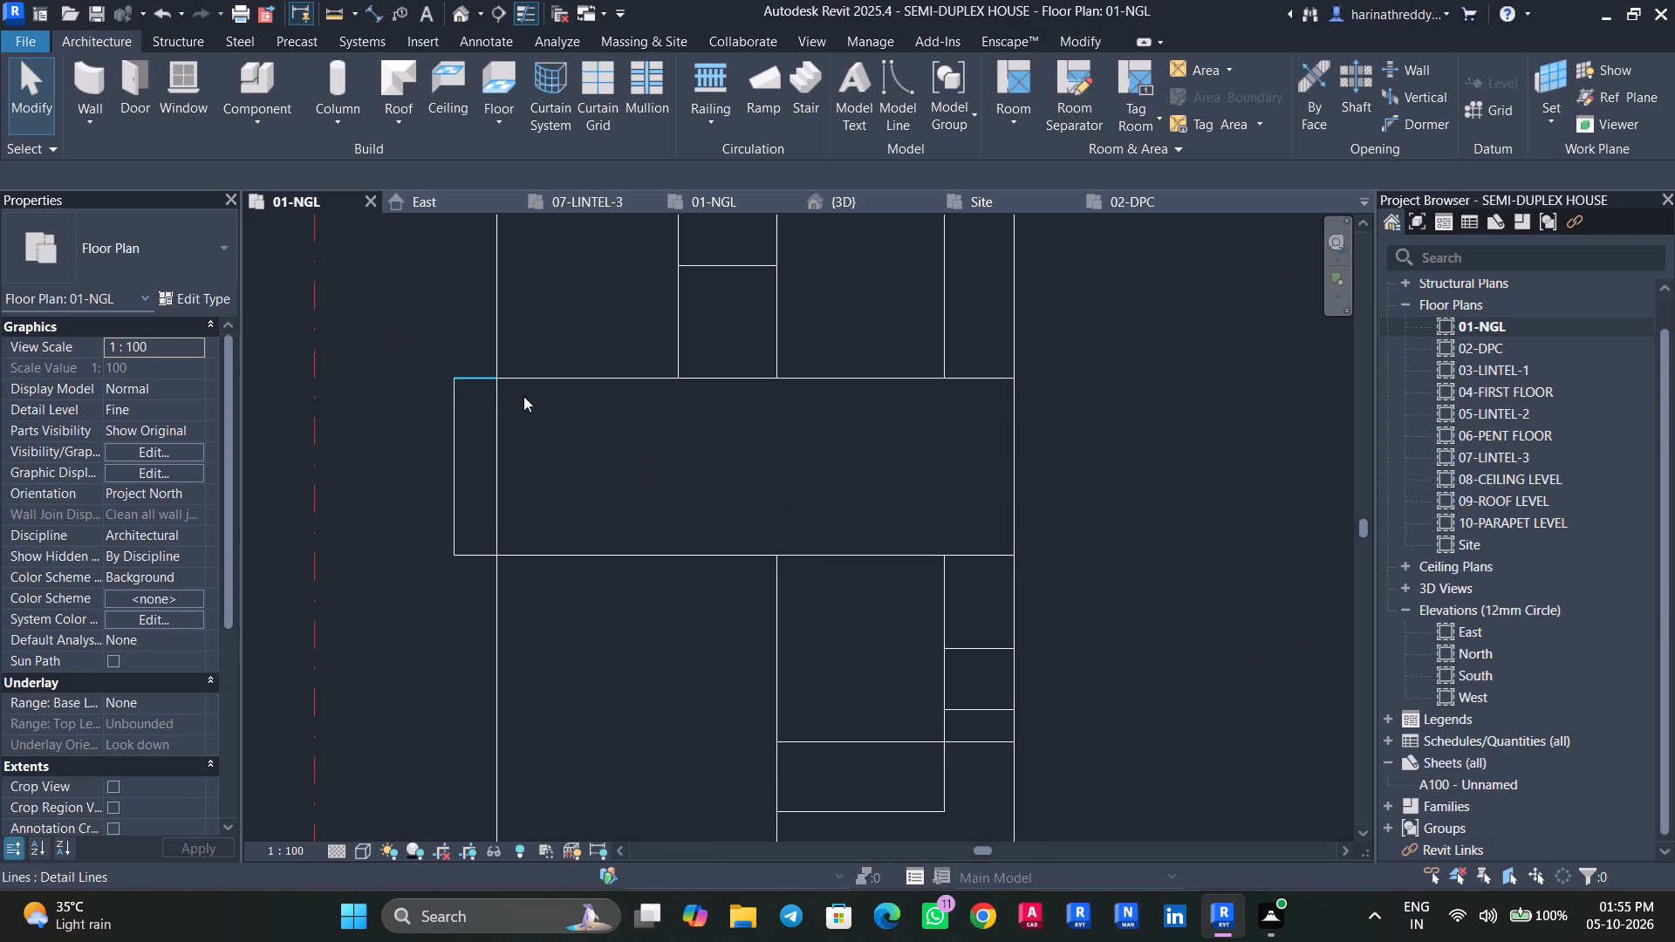
pyautogui.click(90, 125)
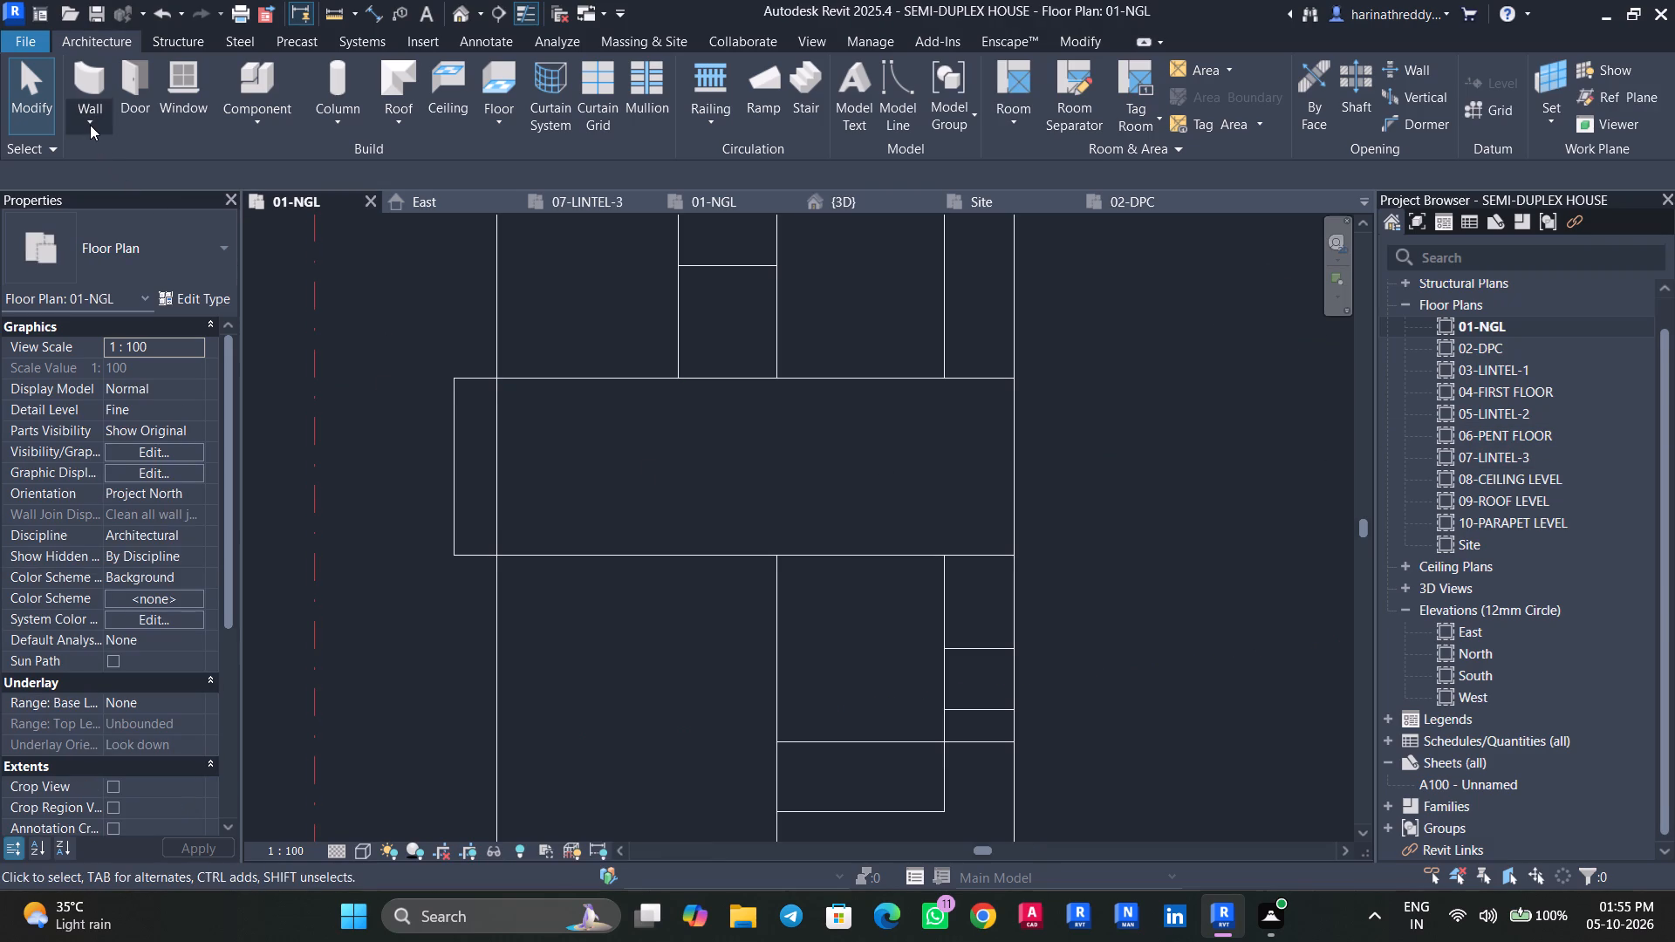
pyautogui.press('Escape')
pyautogui.press('Escape')
pyautogui.press('Escape')
pyautogui.press('Escape')
pyautogui.write('WA')
pyautogui.click(110, 243)
pyautogui.click(128, 372)
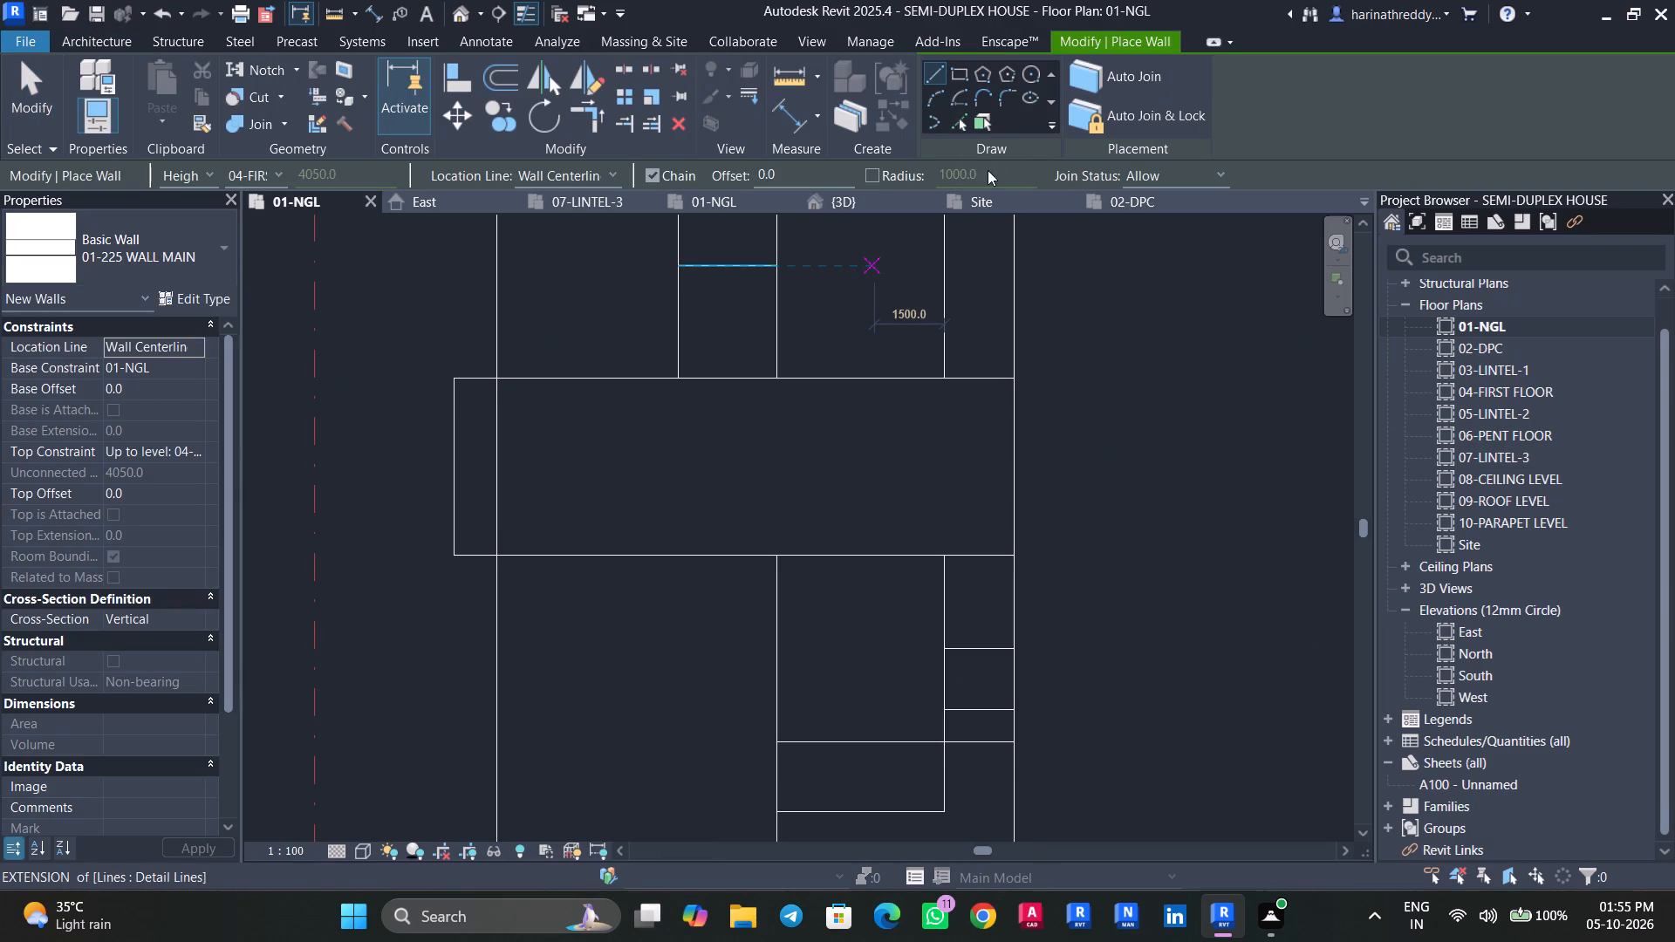
pyautogui.click(958, 124)
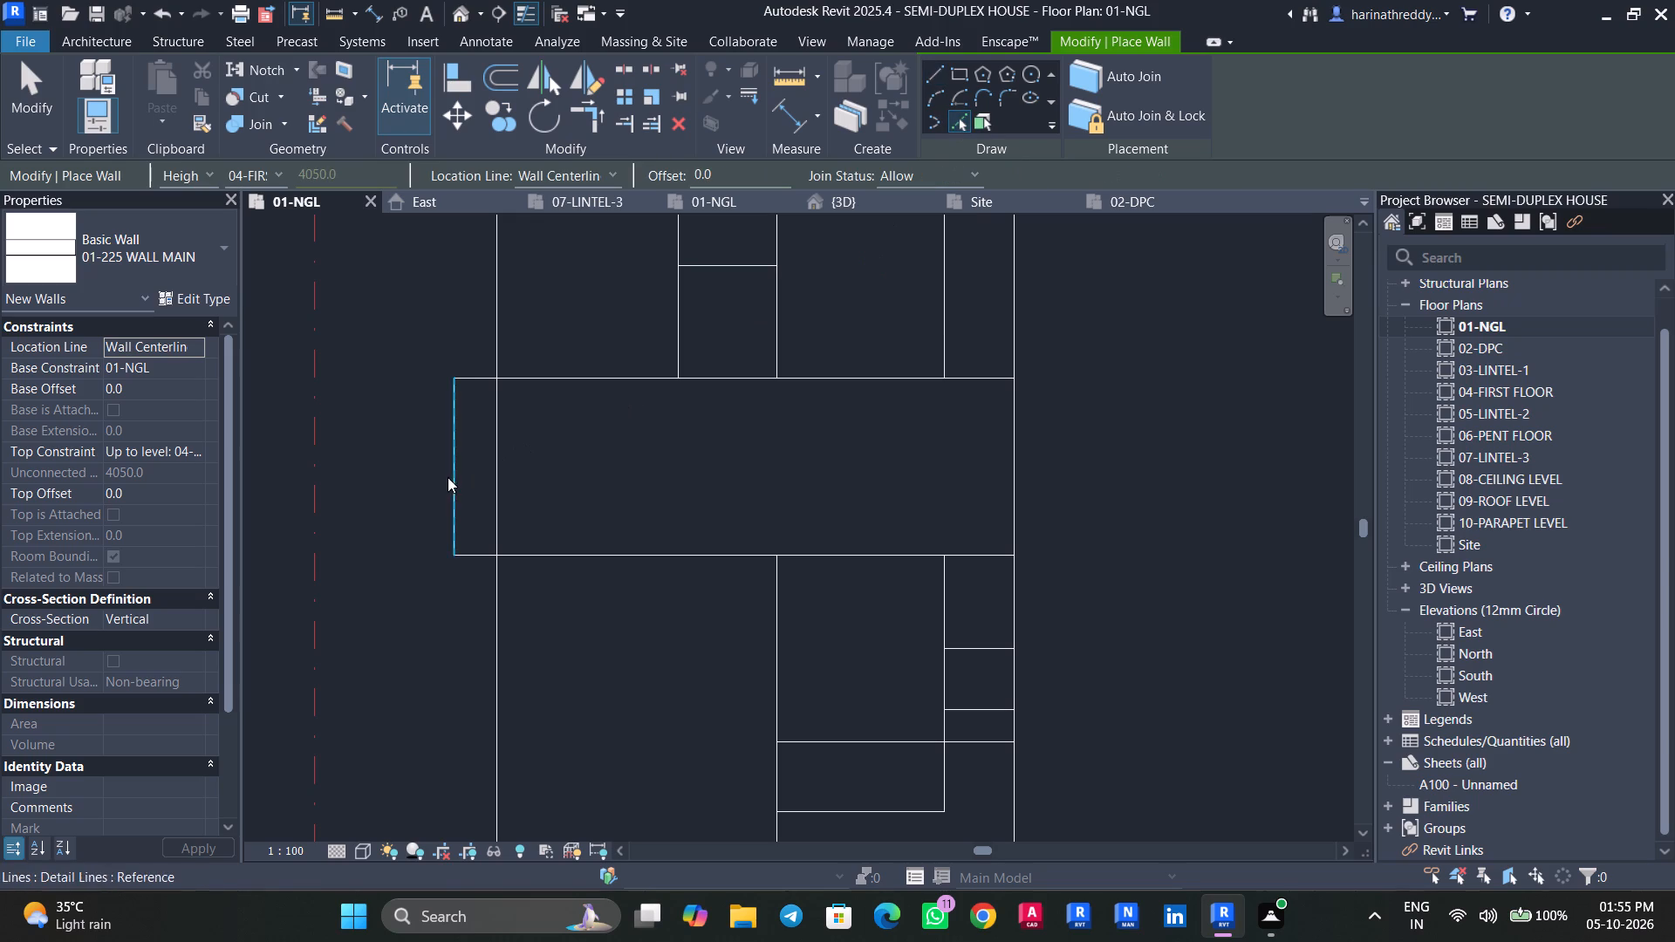
pyautogui.click(448, 477)
# Show the new wall in the 3D view with a visual style that displays its material appearance, at Fine detail level.
pyautogui.click(457, 8)
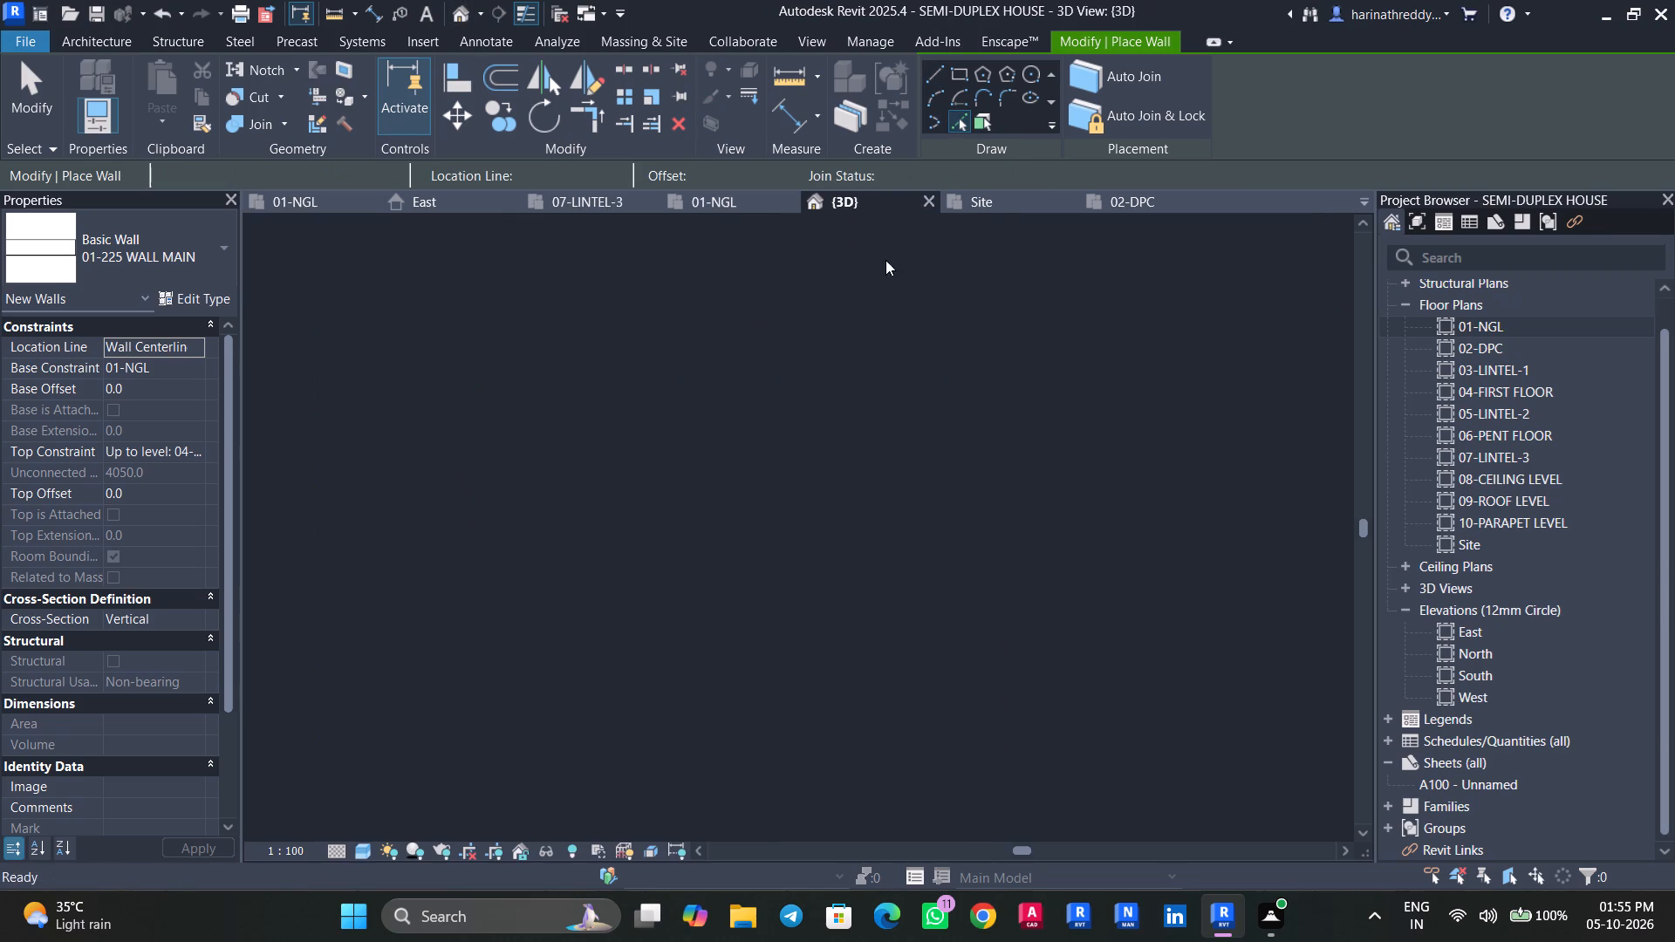
pyautogui.press('Escape')
pyautogui.press('Escape')
pyautogui.keyDown('shift'); pyautogui.scroll(1, 926, 589); pyautogui.keyUp('shift')
pyautogui.keyDown('shift'); pyautogui.moveTo(926, 589); pyautogui.dragTo(1307, 609, button='middle'); pyautogui.keyUp('shift')
pyautogui.moveTo(1060, 518); pyautogui.dragTo(1060, 522, button='middle')
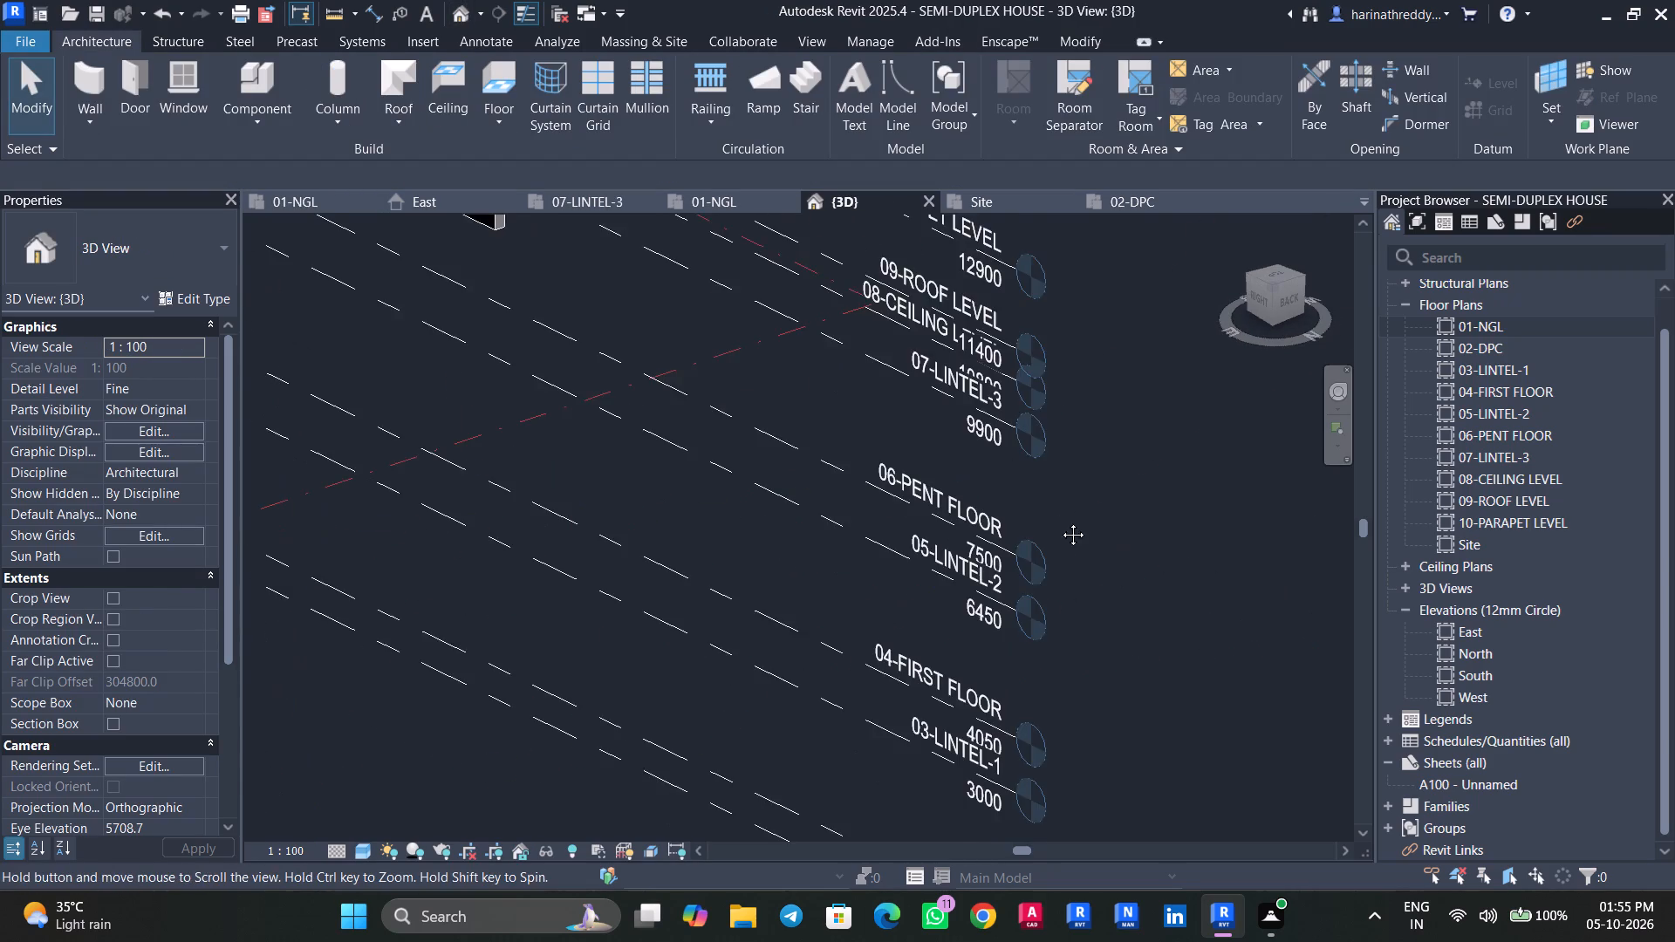
pyautogui.moveTo(1060, 522); pyautogui.dragTo(967, 775, button='middle')
pyautogui.keyDown('shift'); pyautogui.moveTo(1102, 699); pyautogui.dragTo(883, 676, button='middle'); pyautogui.keyUp('shift')
pyautogui.click(356, 849)
pyautogui.click(379, 829)
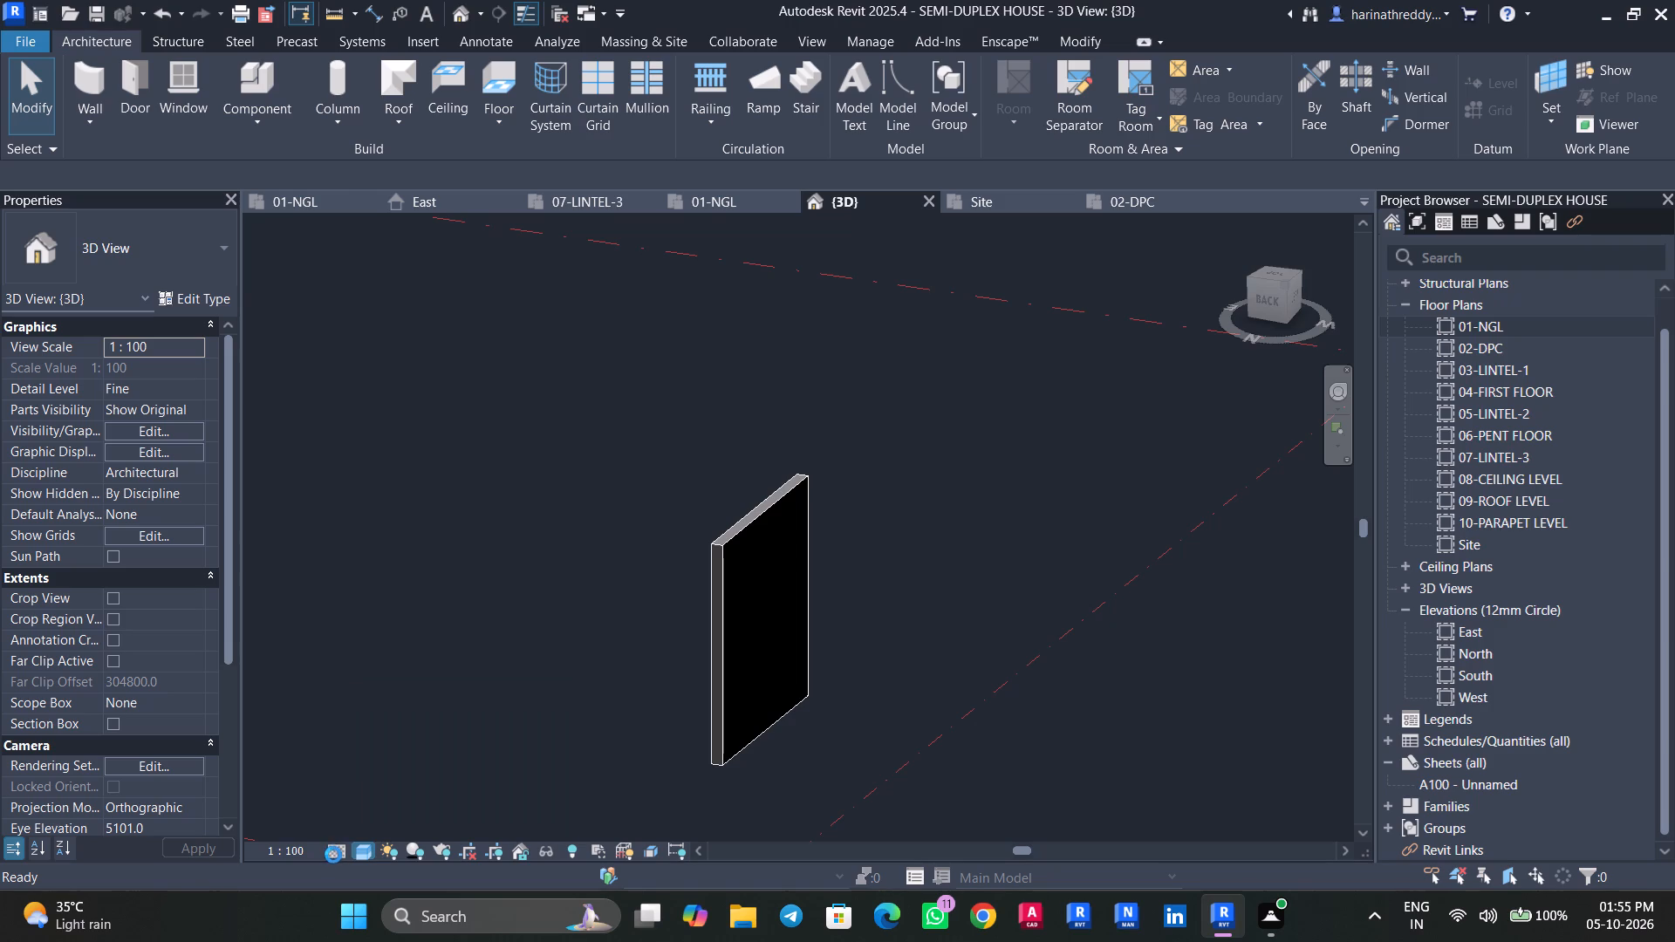
pyautogui.click(333, 856)
pyautogui.click(353, 836)
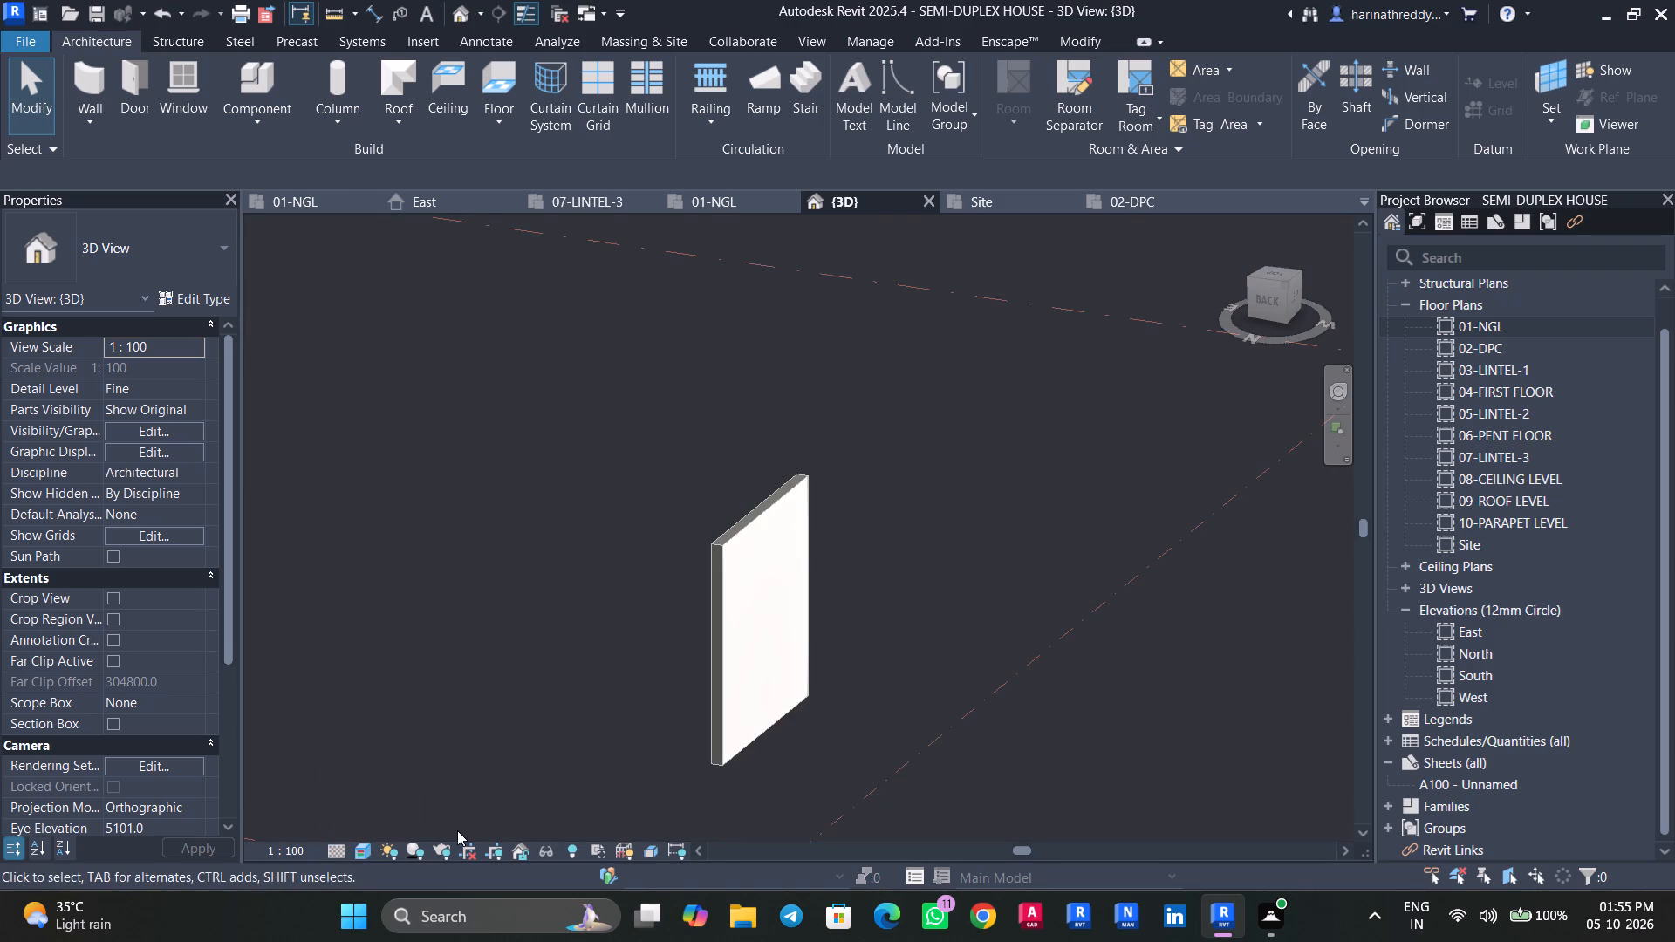
# Examine the wall's 01-225 WALL MAIN layer assembly and top constraint without changes, and return to the 01-NGL plan.
pyautogui.keyDown('shift'); pyautogui.moveTo(792, 770); pyautogui.dragTo(935, 747, button='middle'); pyautogui.keyUp('shift')
pyautogui.scroll(7, 493, 486)
pyautogui.scroll(-1, 628, 512)
pyautogui.scroll(7, 628, 512)
pyautogui.click(660, 522)
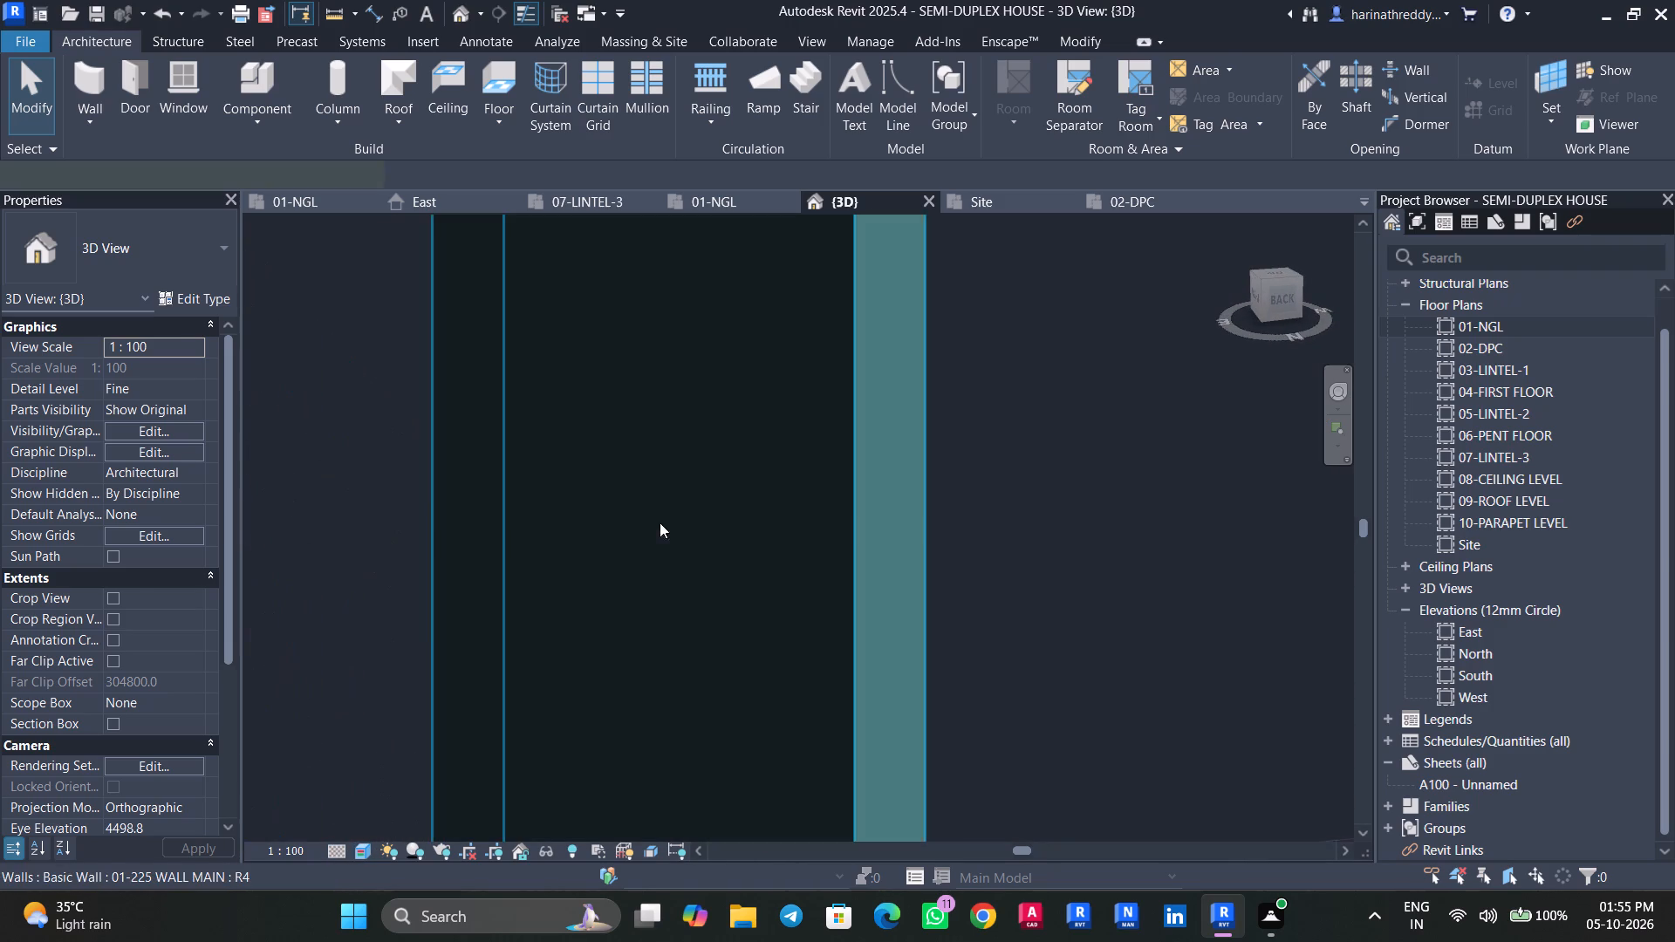
pyautogui.click(187, 305)
pyautogui.click(1377, 317)
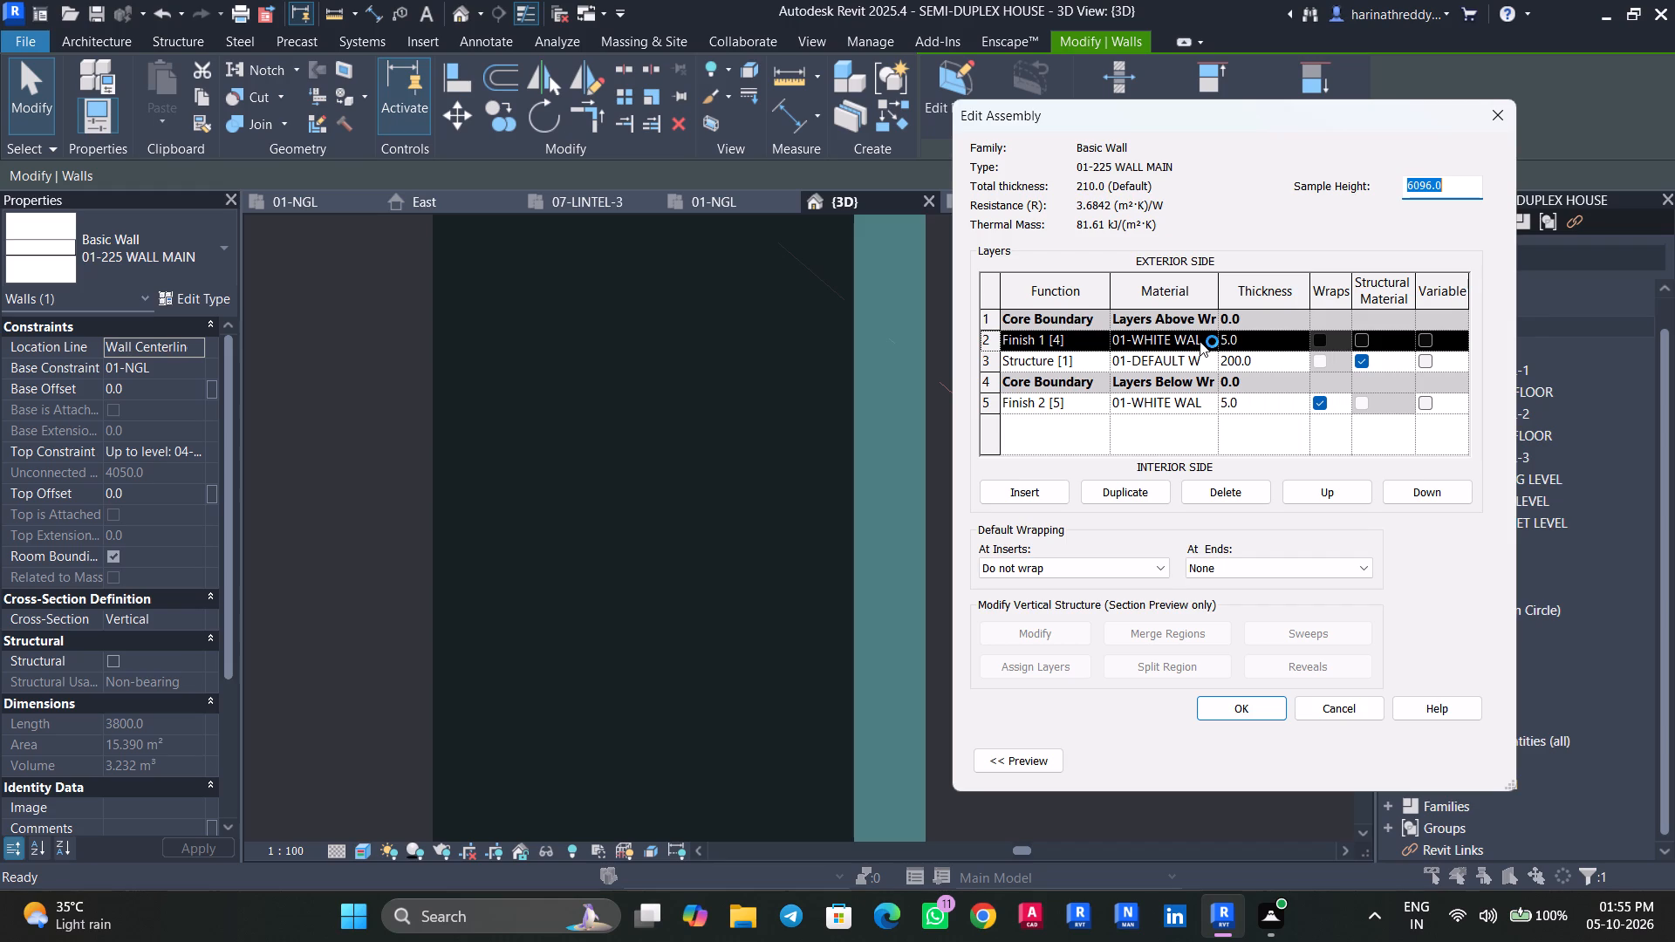
pyautogui.click(1489, 116)
pyautogui.click(1450, 104)
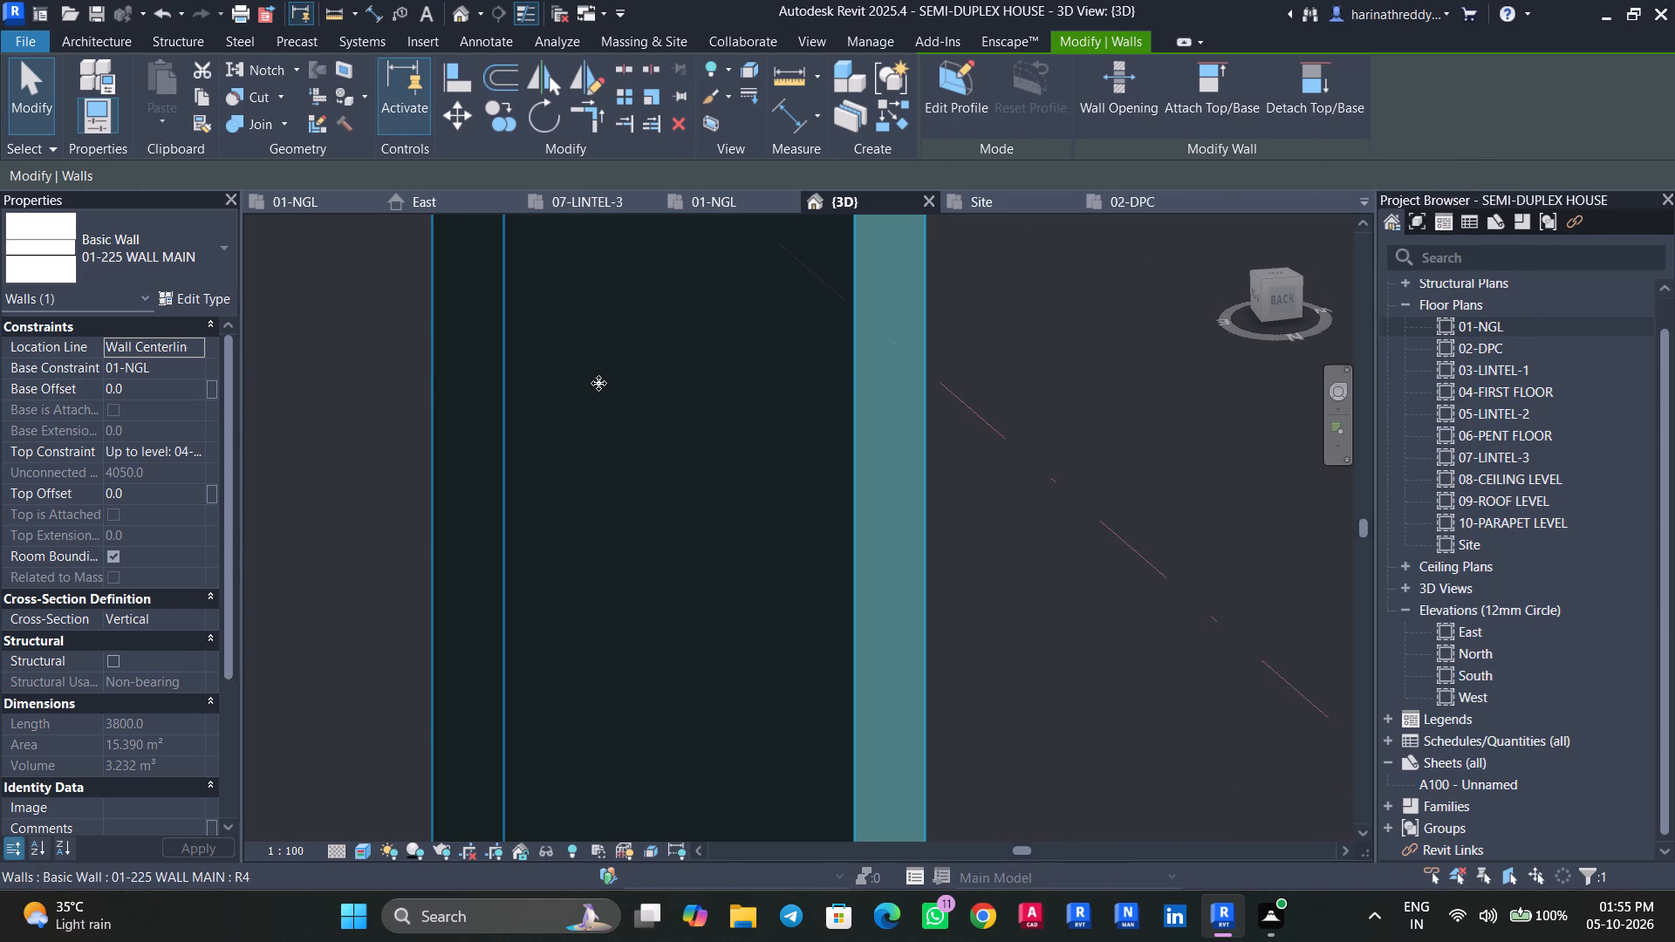
pyautogui.click(202, 452)
pyautogui.click(195, 456)
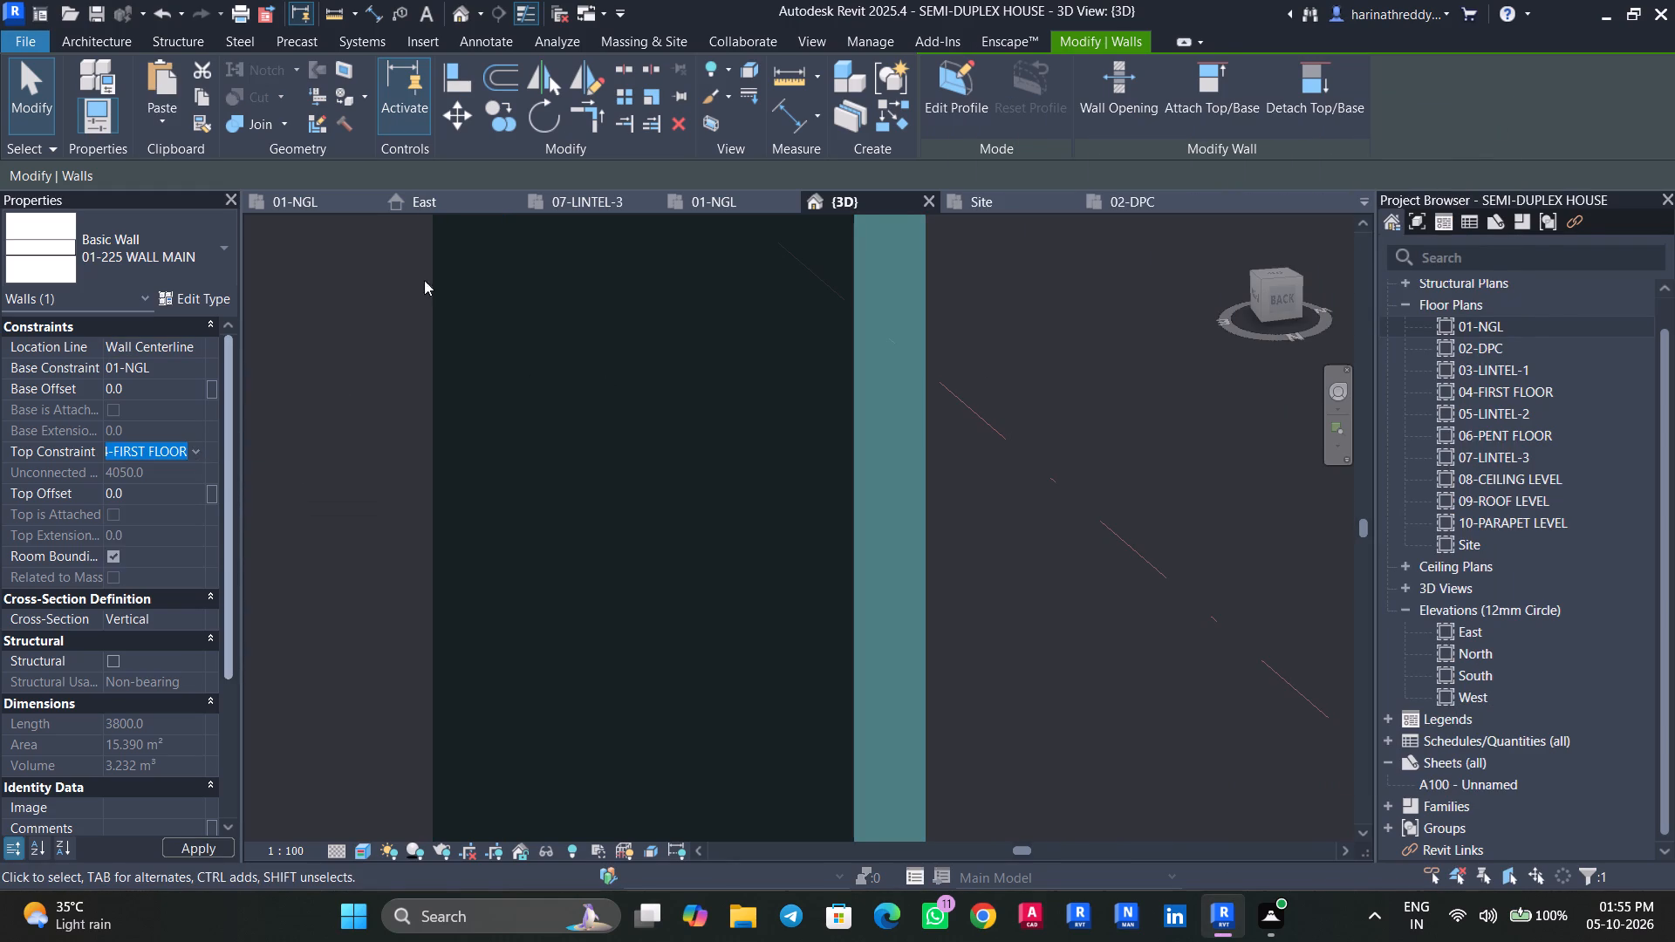
pyautogui.click(332, 209)
pyautogui.click(1150, 427)
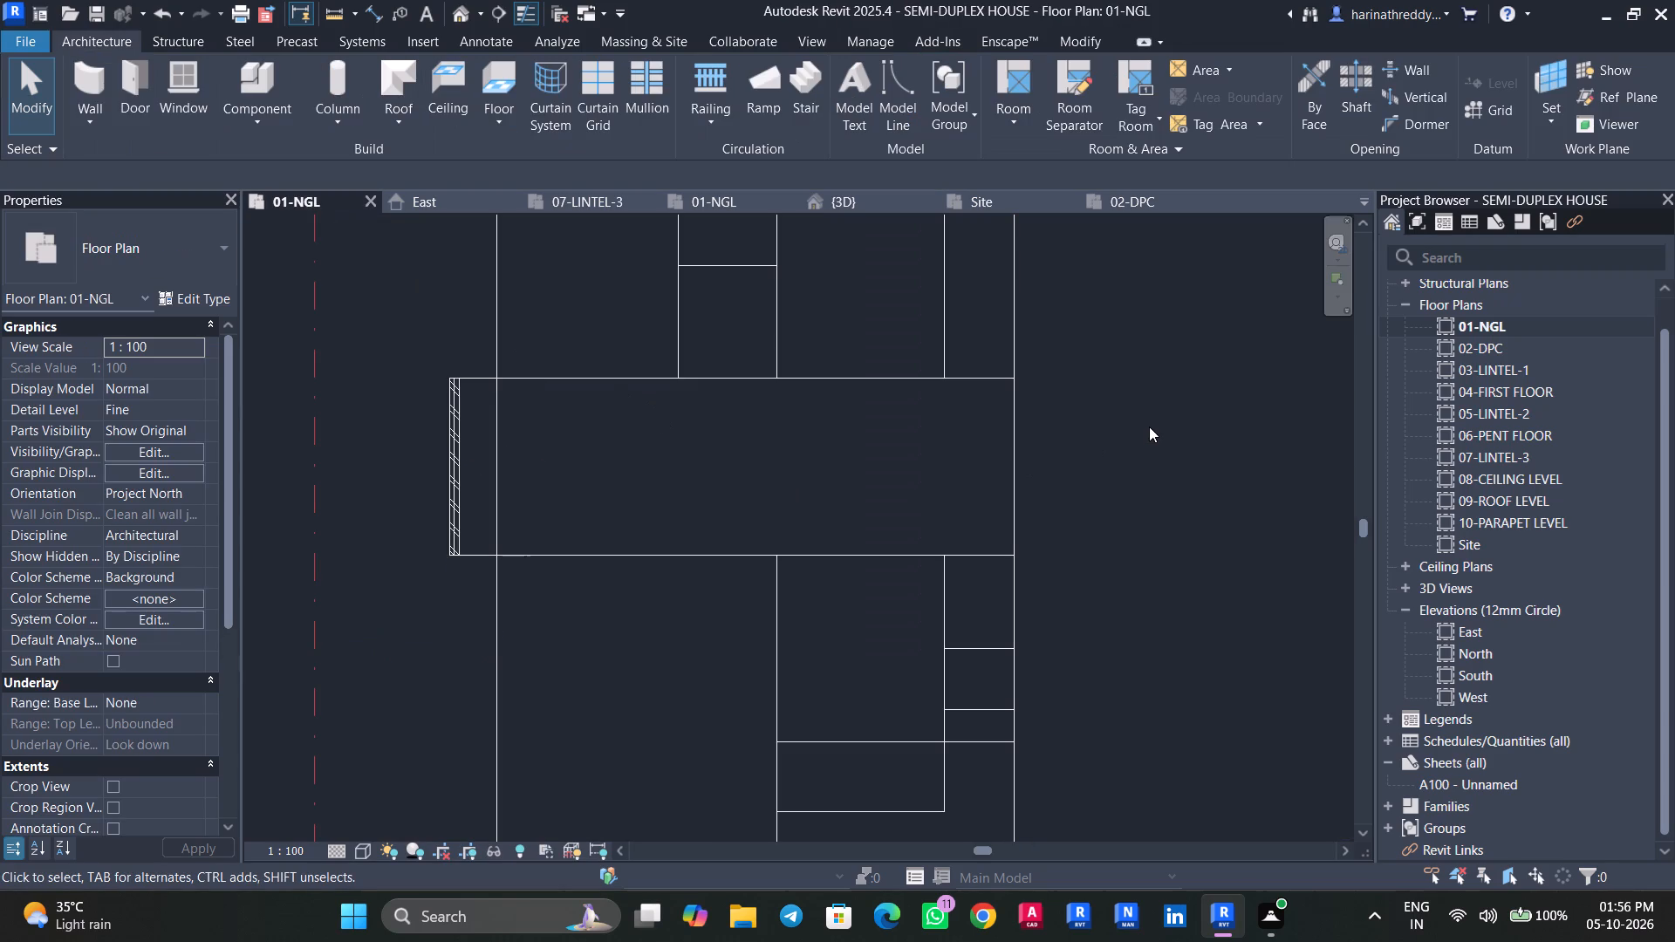
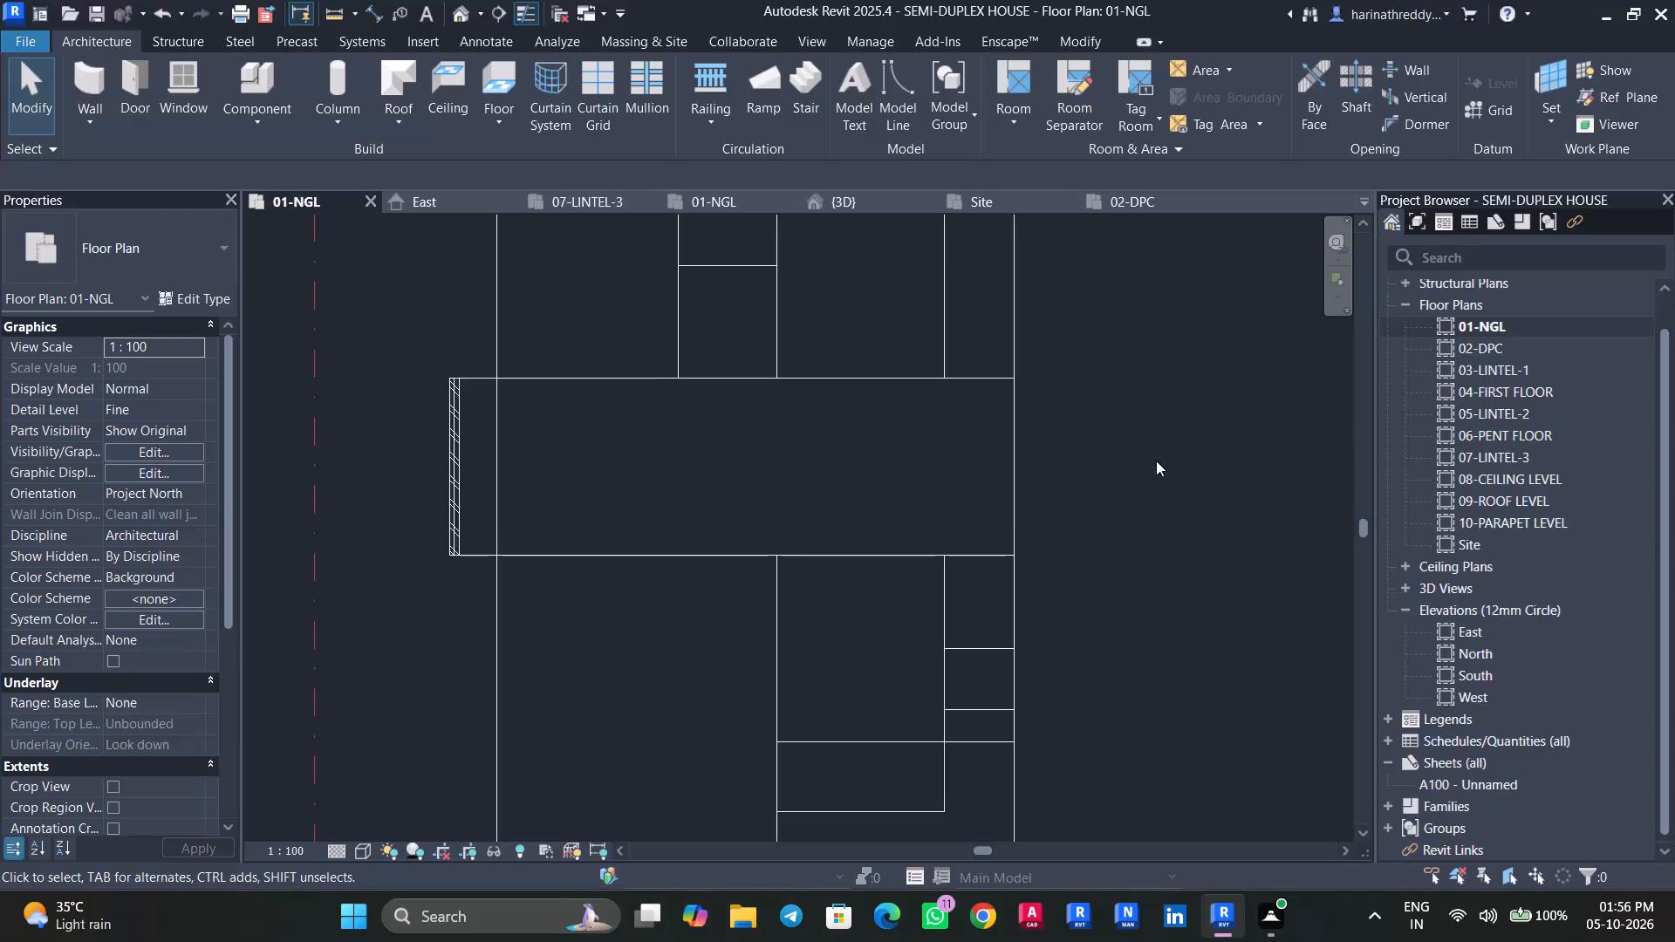
# Delete the 01-225 WALL MAIN wall at the west end of the long rectangle.
pyautogui.scroll(3, 387, 481)
pyautogui.scroll(-1, 403, 474)
pyautogui.scroll(1, 409, 473)
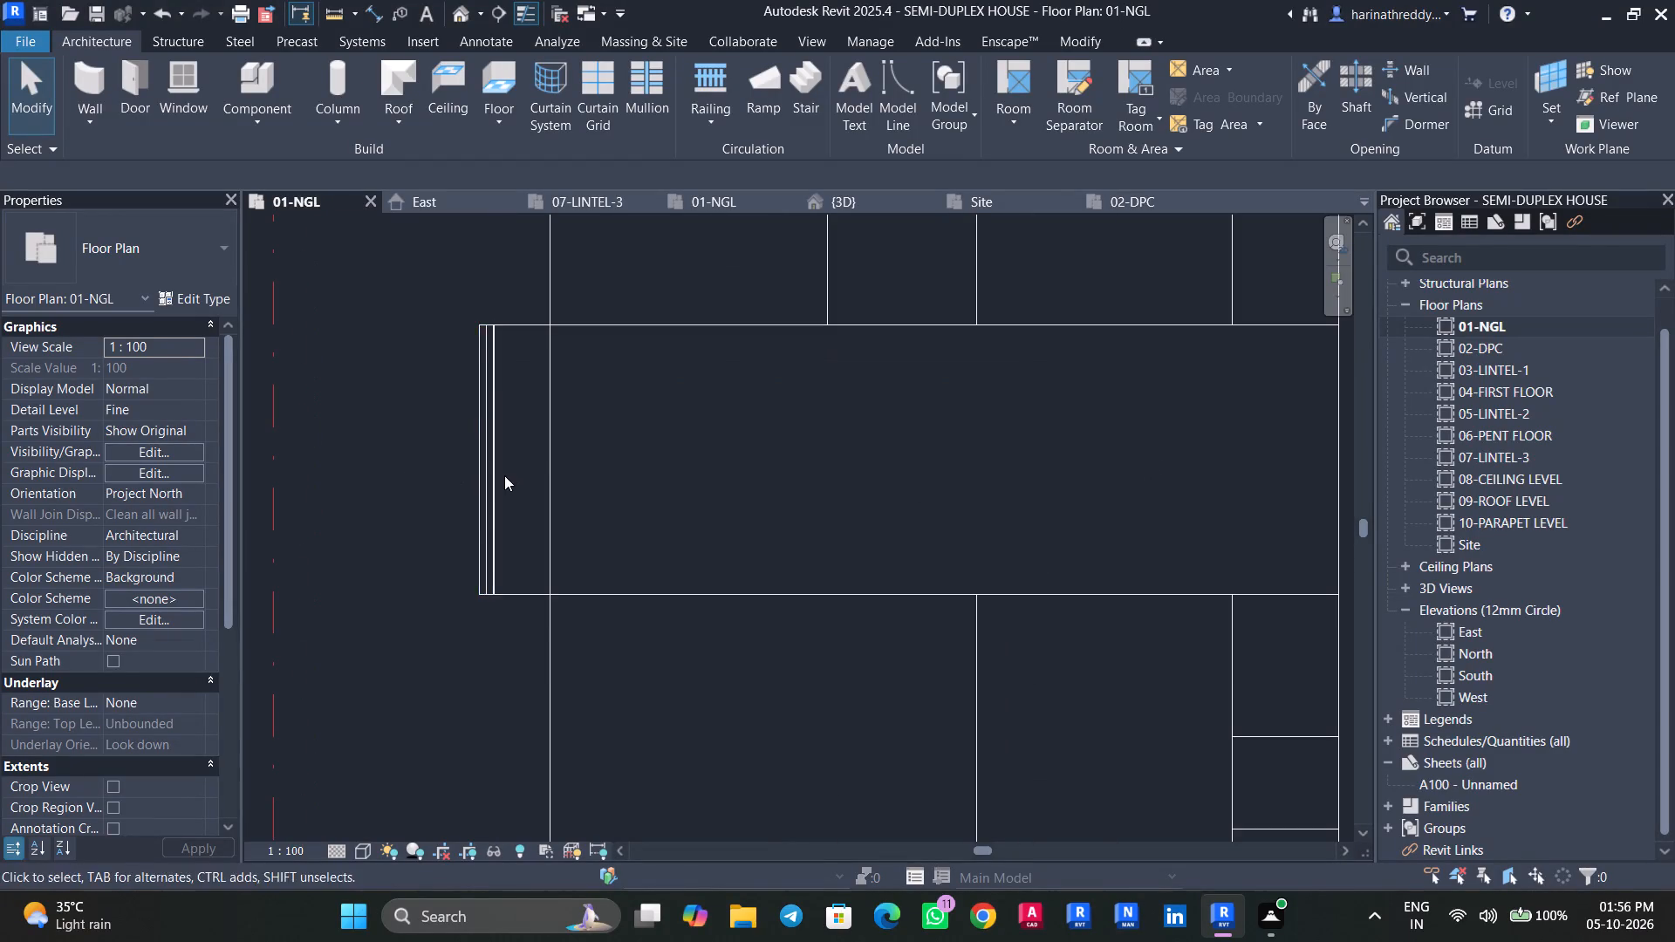
pyautogui.click(500, 474)
pyautogui.press('Delete')
# Place 01-225 WALL MAIN walls by picking the detail lines along the northeast rooms' partitions and south edge.
pyautogui.moveTo(831, 459); pyautogui.dragTo(811, 648, button='middle')
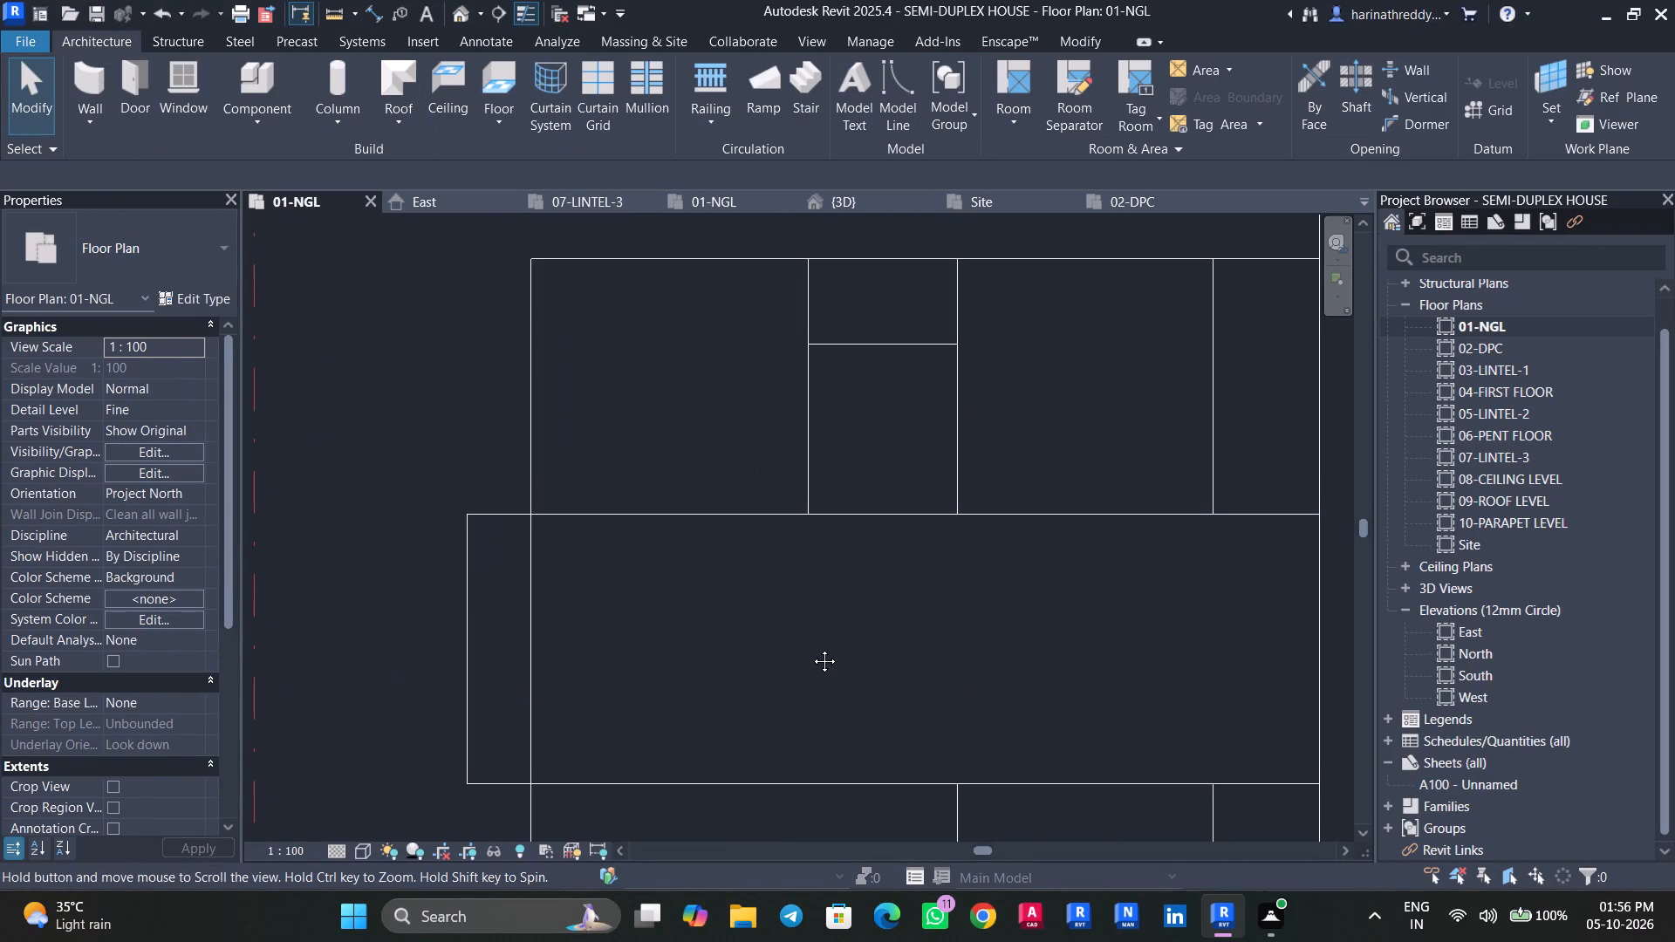
pyautogui.moveTo(811, 648); pyautogui.dragTo(810, 648, button='middle')
pyautogui.middleClick(810, 648)
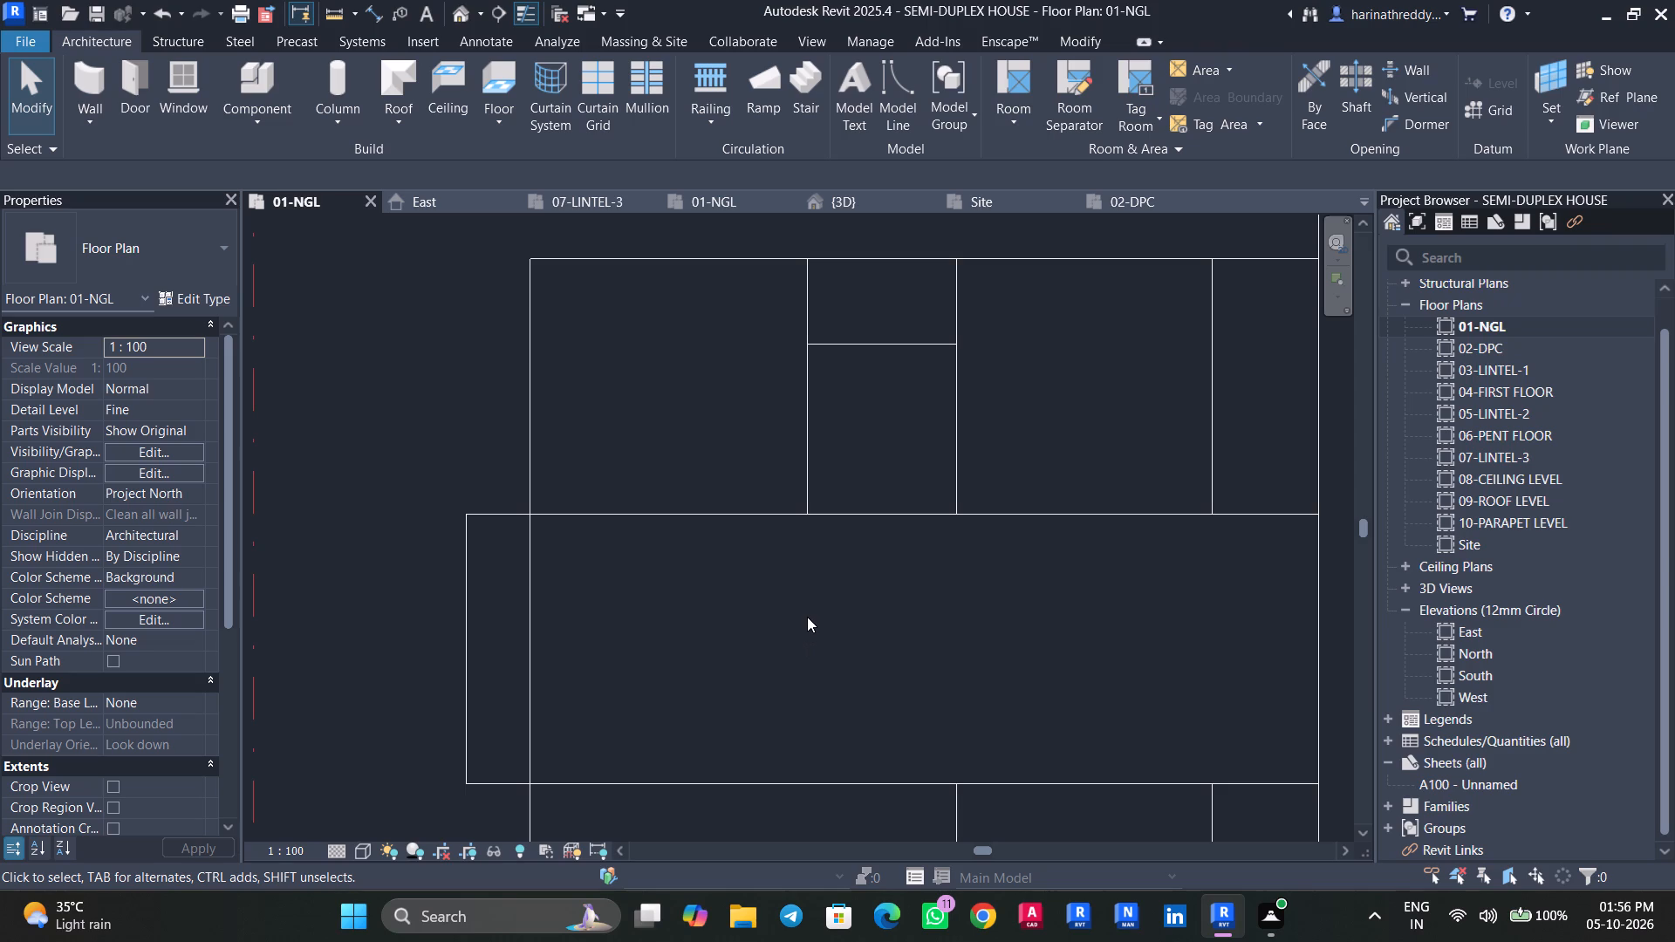
pyautogui.press('w')
pyautogui.press('a')
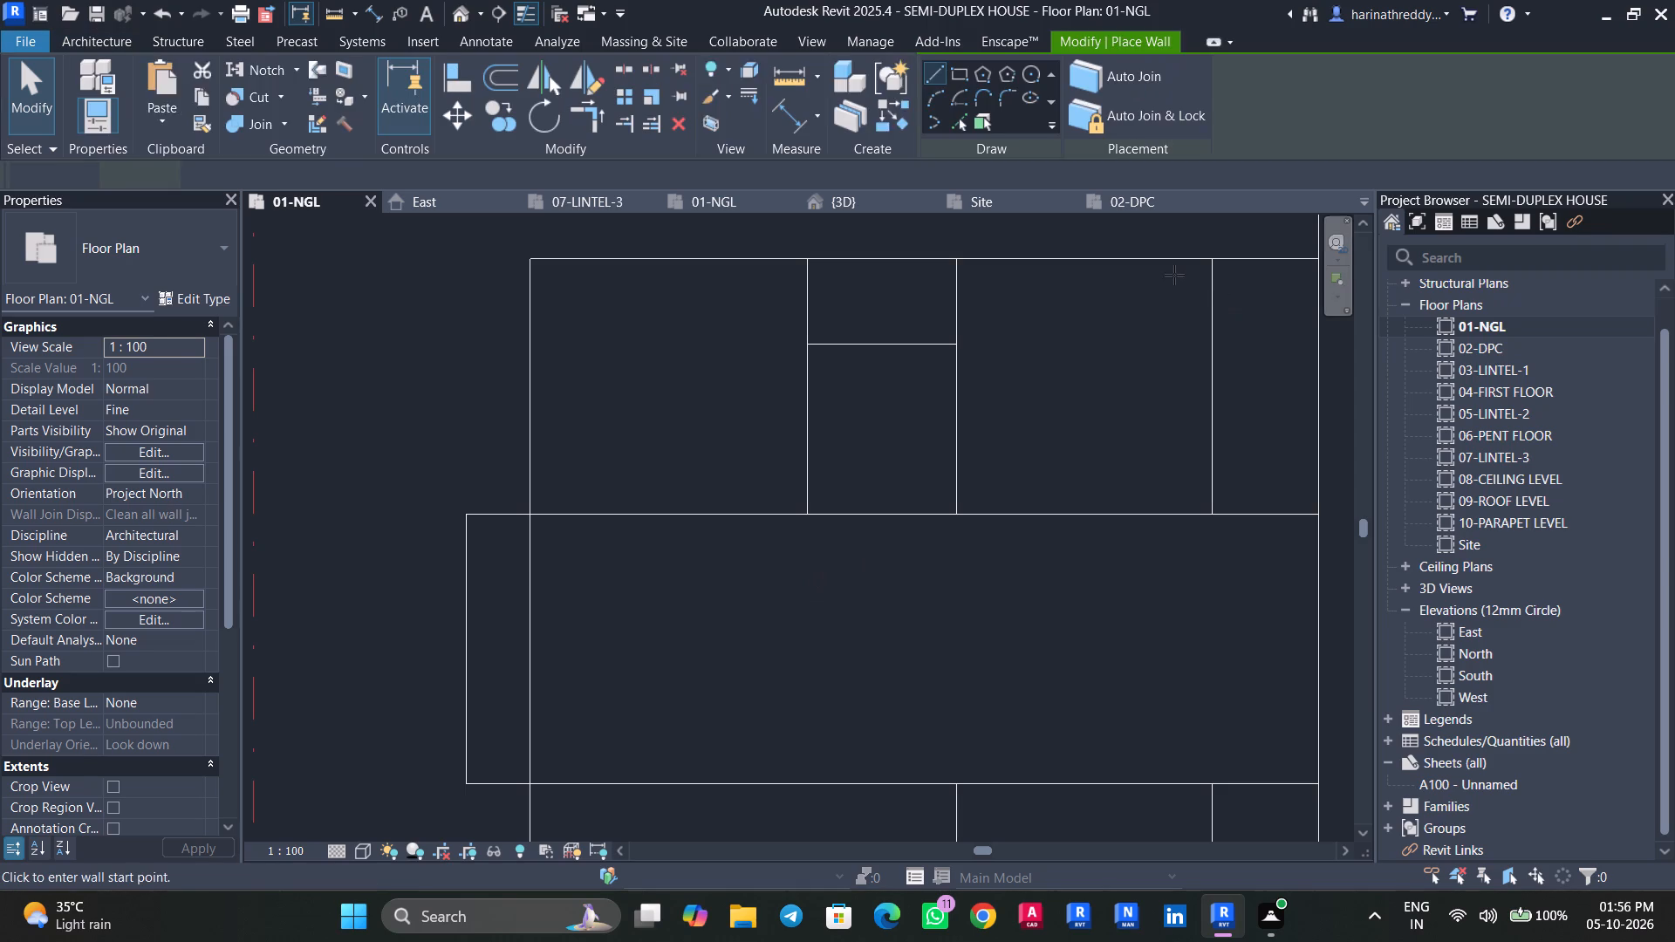
pyautogui.click(967, 122)
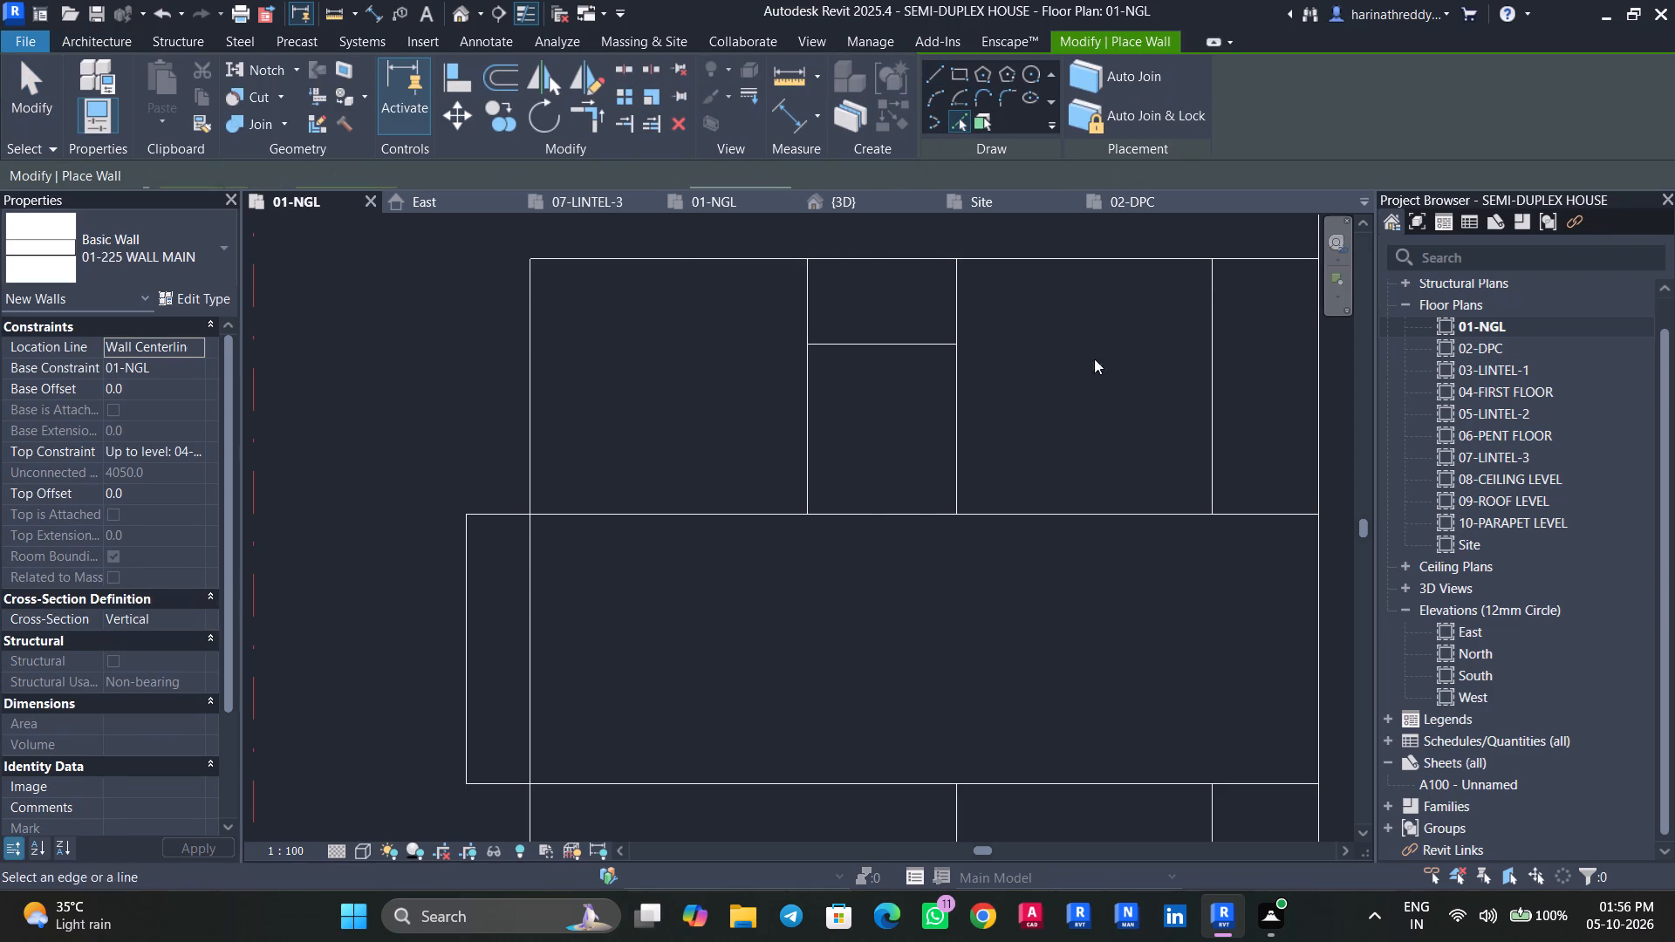
pyautogui.moveTo(1070, 358); pyautogui.dragTo(869, 362, button='middle')
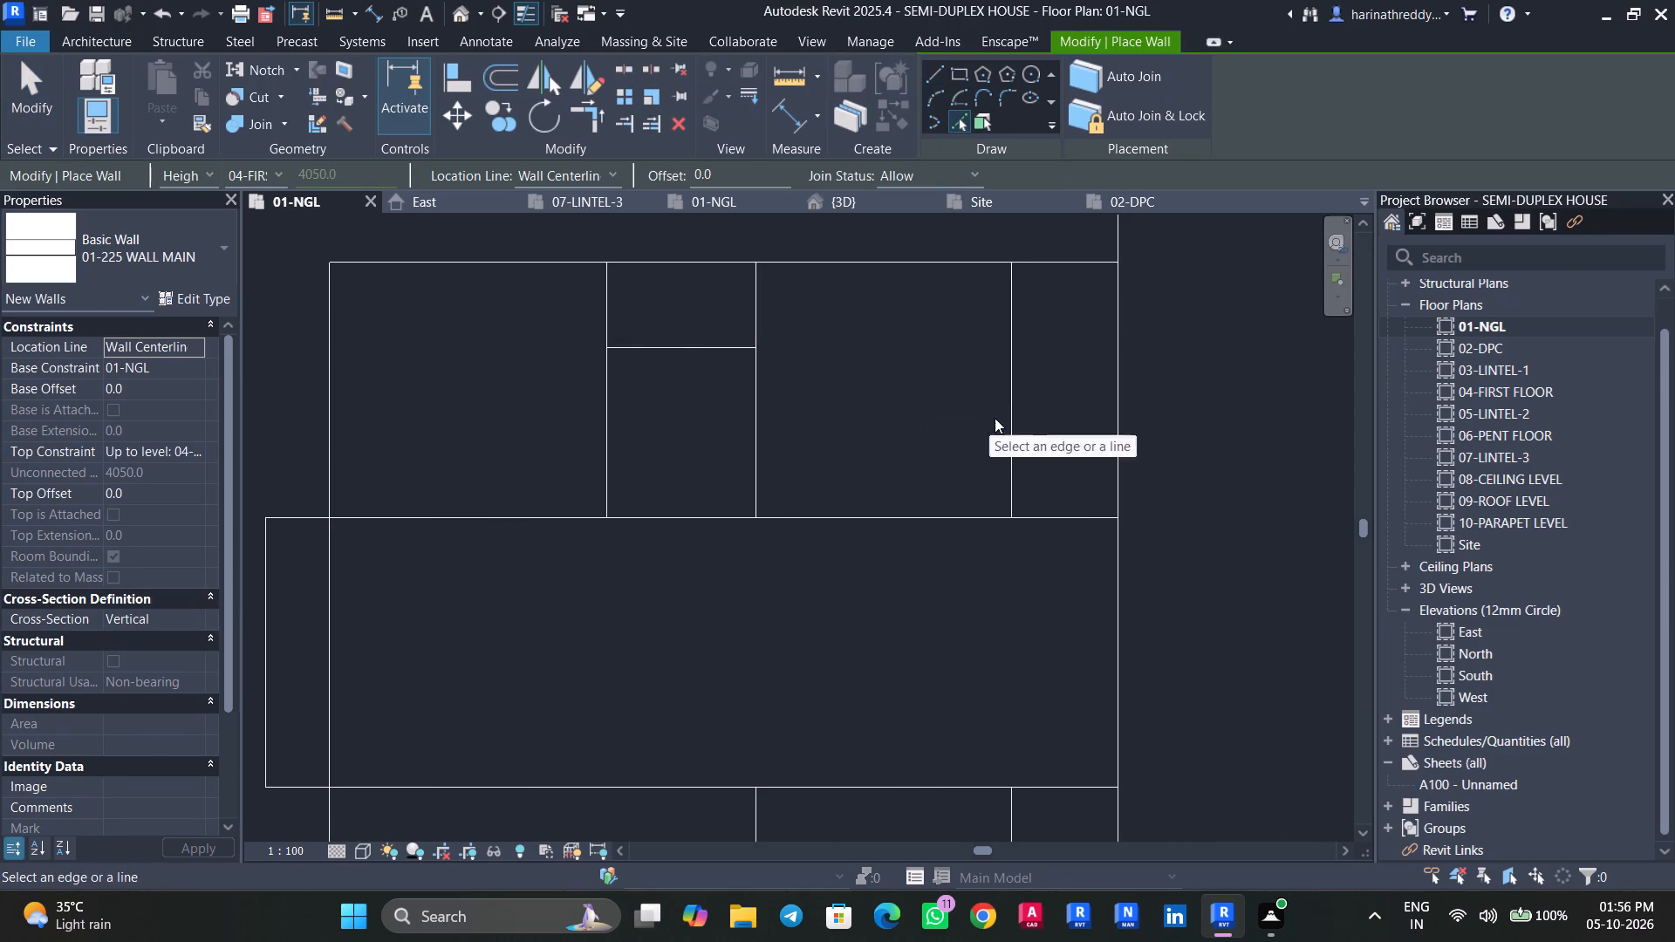
pyautogui.click(1006, 419)
pyautogui.click(1056, 515)
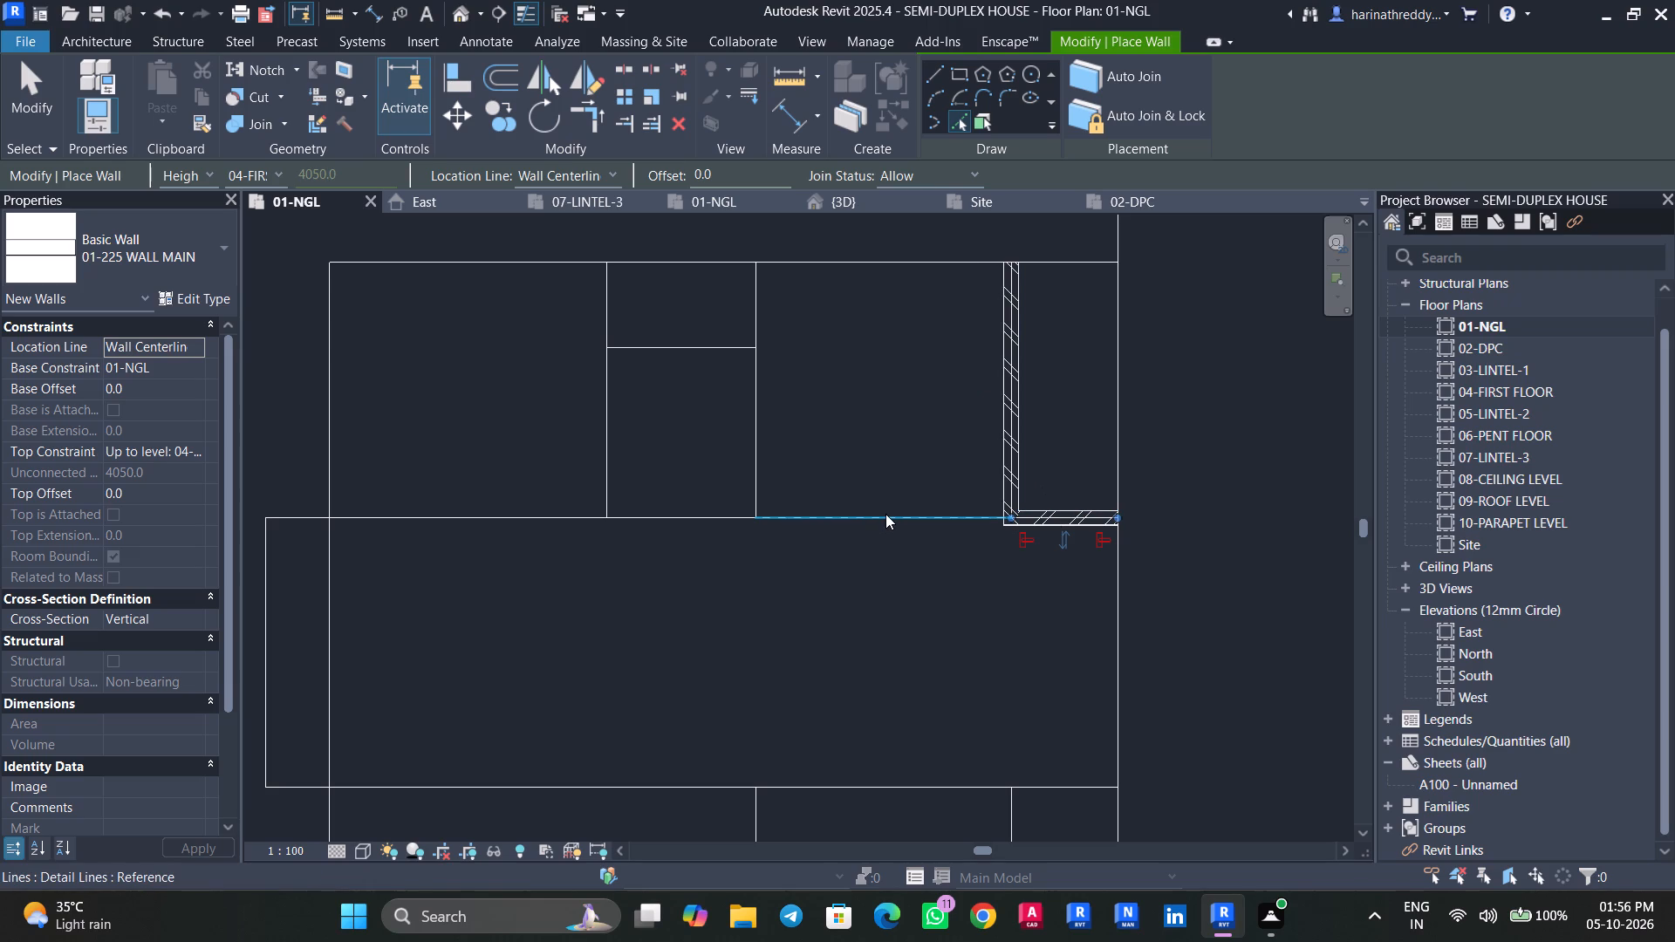
pyautogui.click(885, 514)
pyautogui.click(755, 421)
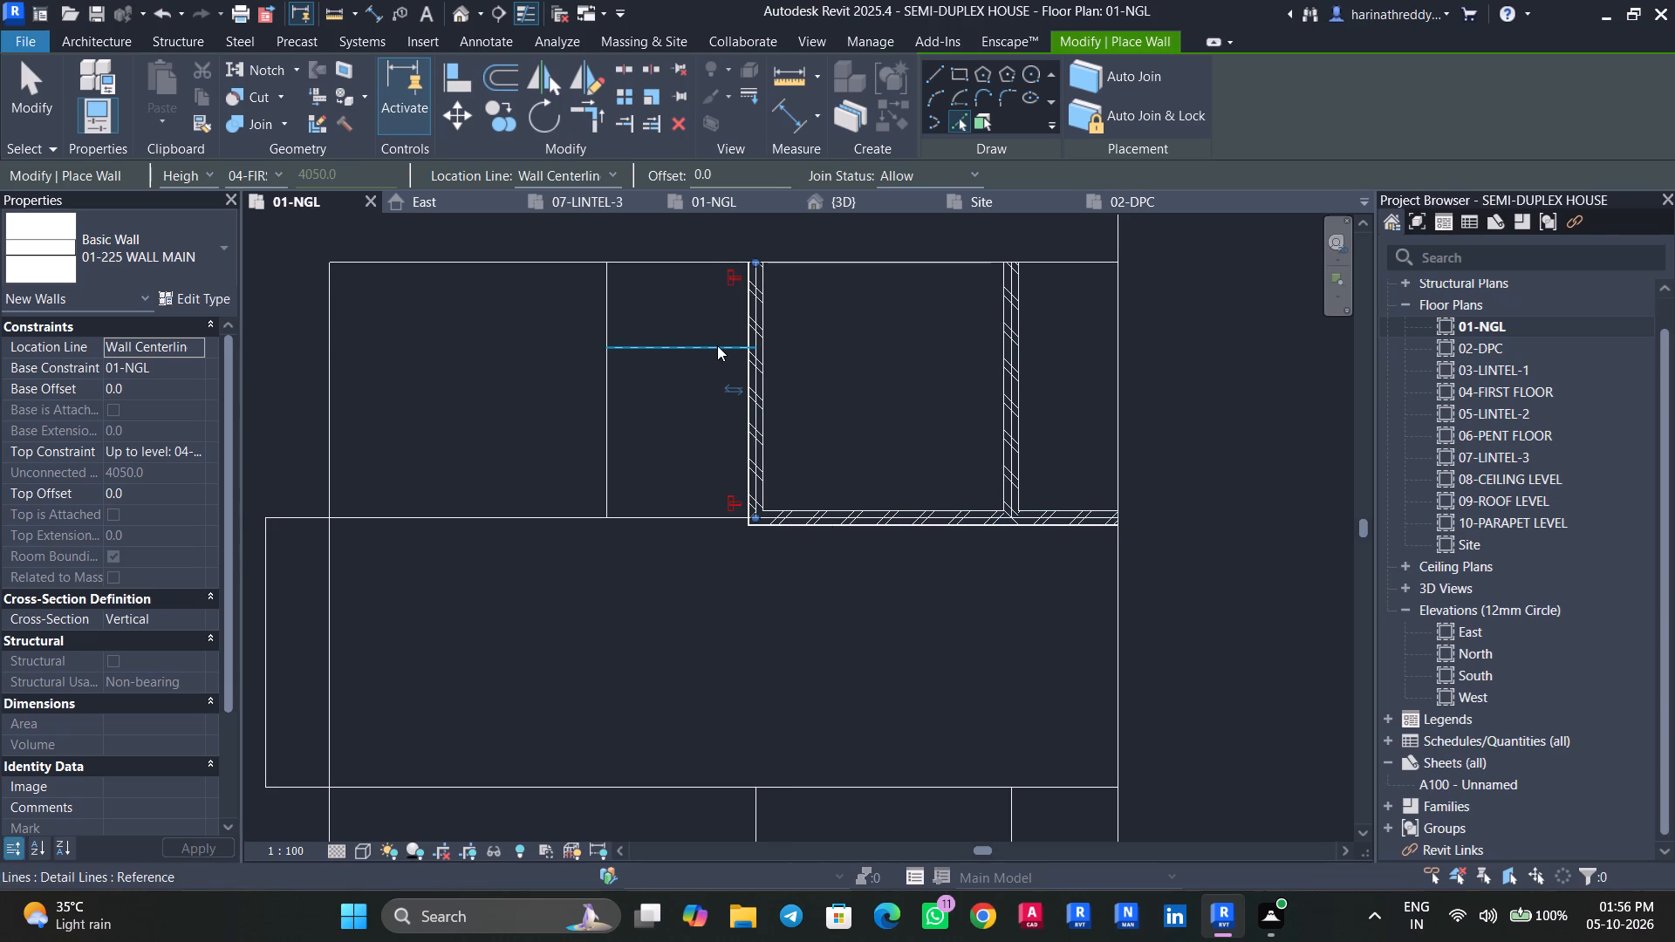
# Pick the detail lines of the small northern rooms' partitions, the north edge and the long west edge to place walls.
pyautogui.click(717, 345)
pyautogui.click(884, 263)
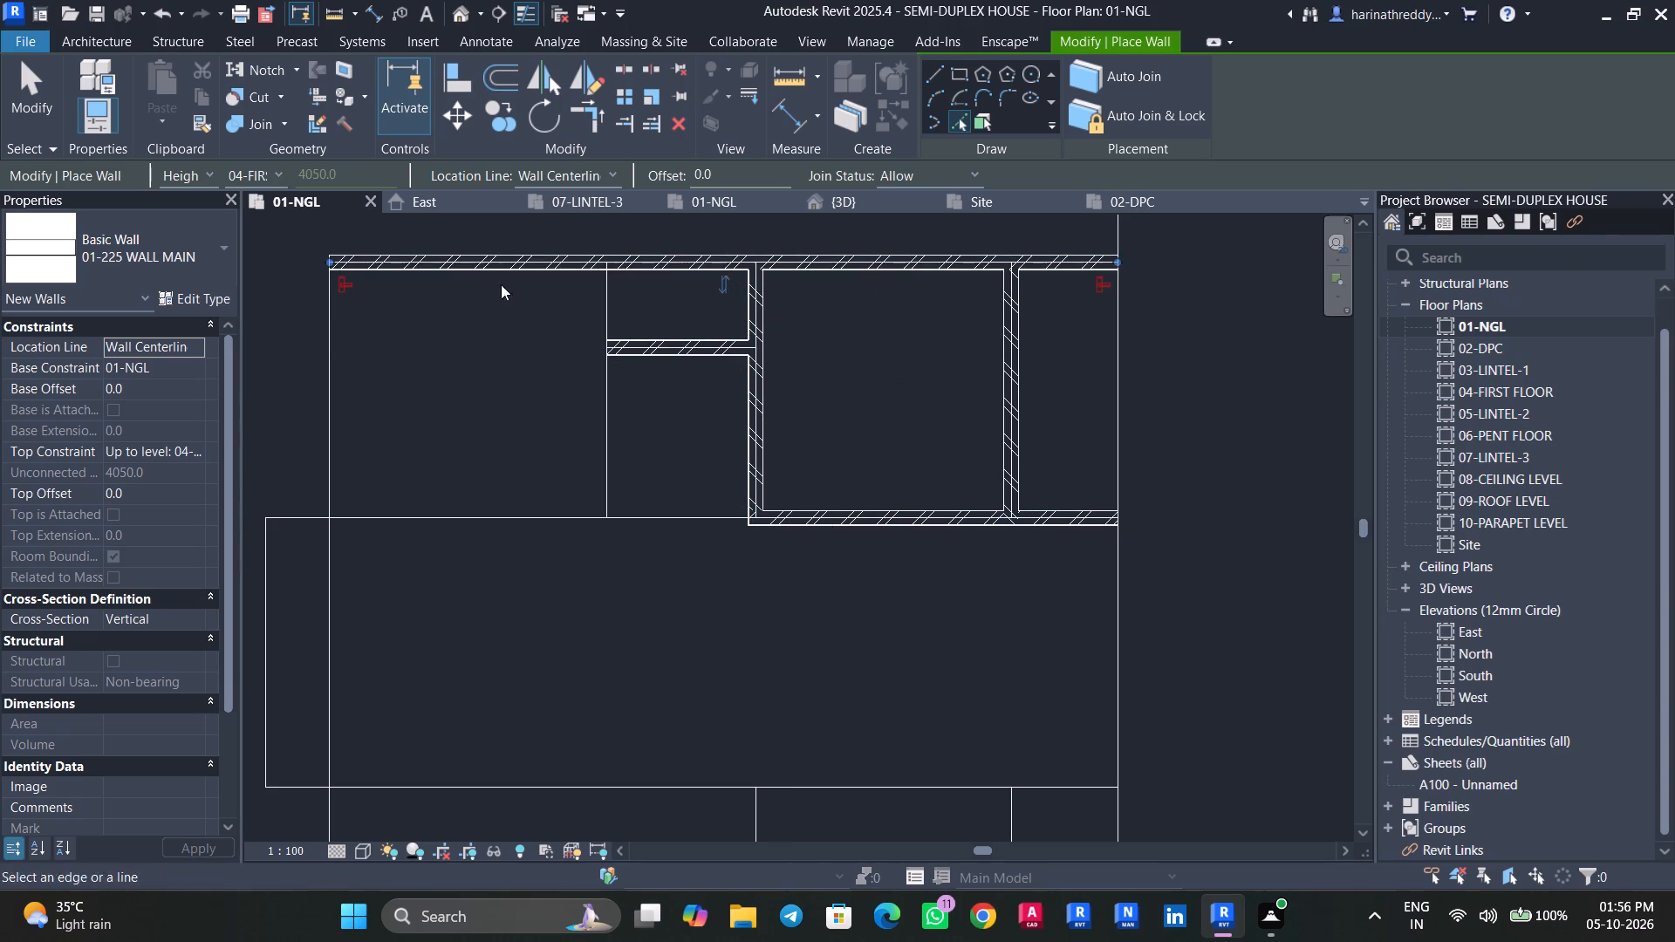
pyautogui.click(607, 438)
pyautogui.click(612, 301)
pyautogui.click(329, 398)
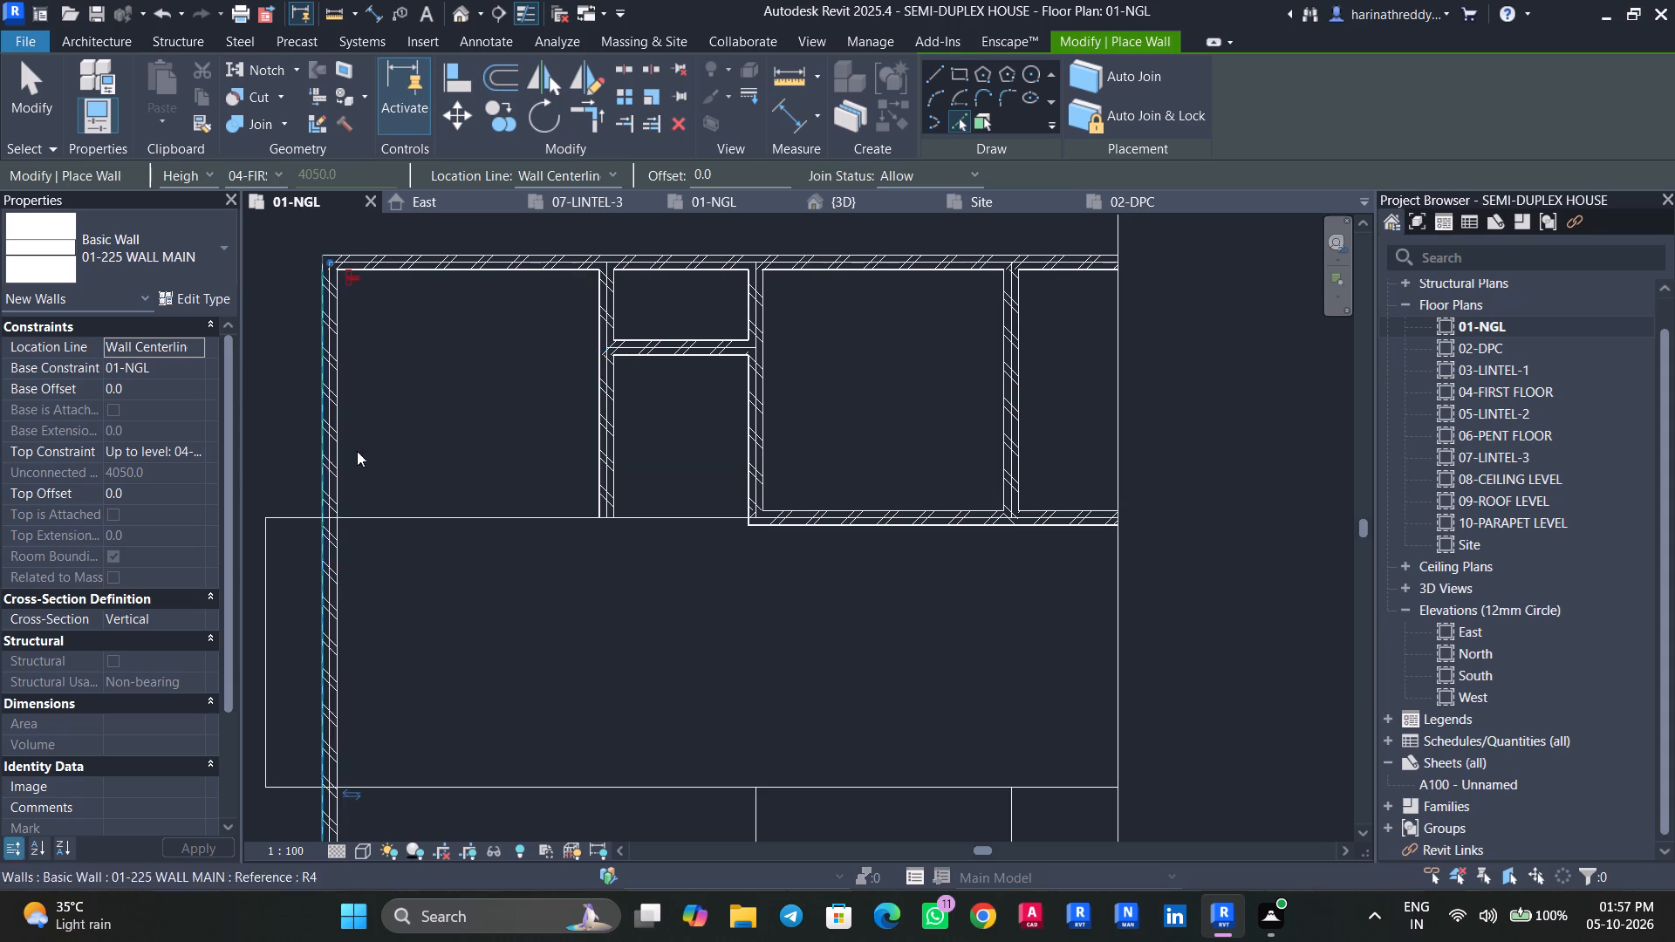
# Place 01-225 WALL MAIN walls on the west, north and south detail lines of the narrow west projection.
pyautogui.moveTo(399, 487); pyautogui.dragTo(492, 382, button='middle')
pyautogui.click(361, 481)
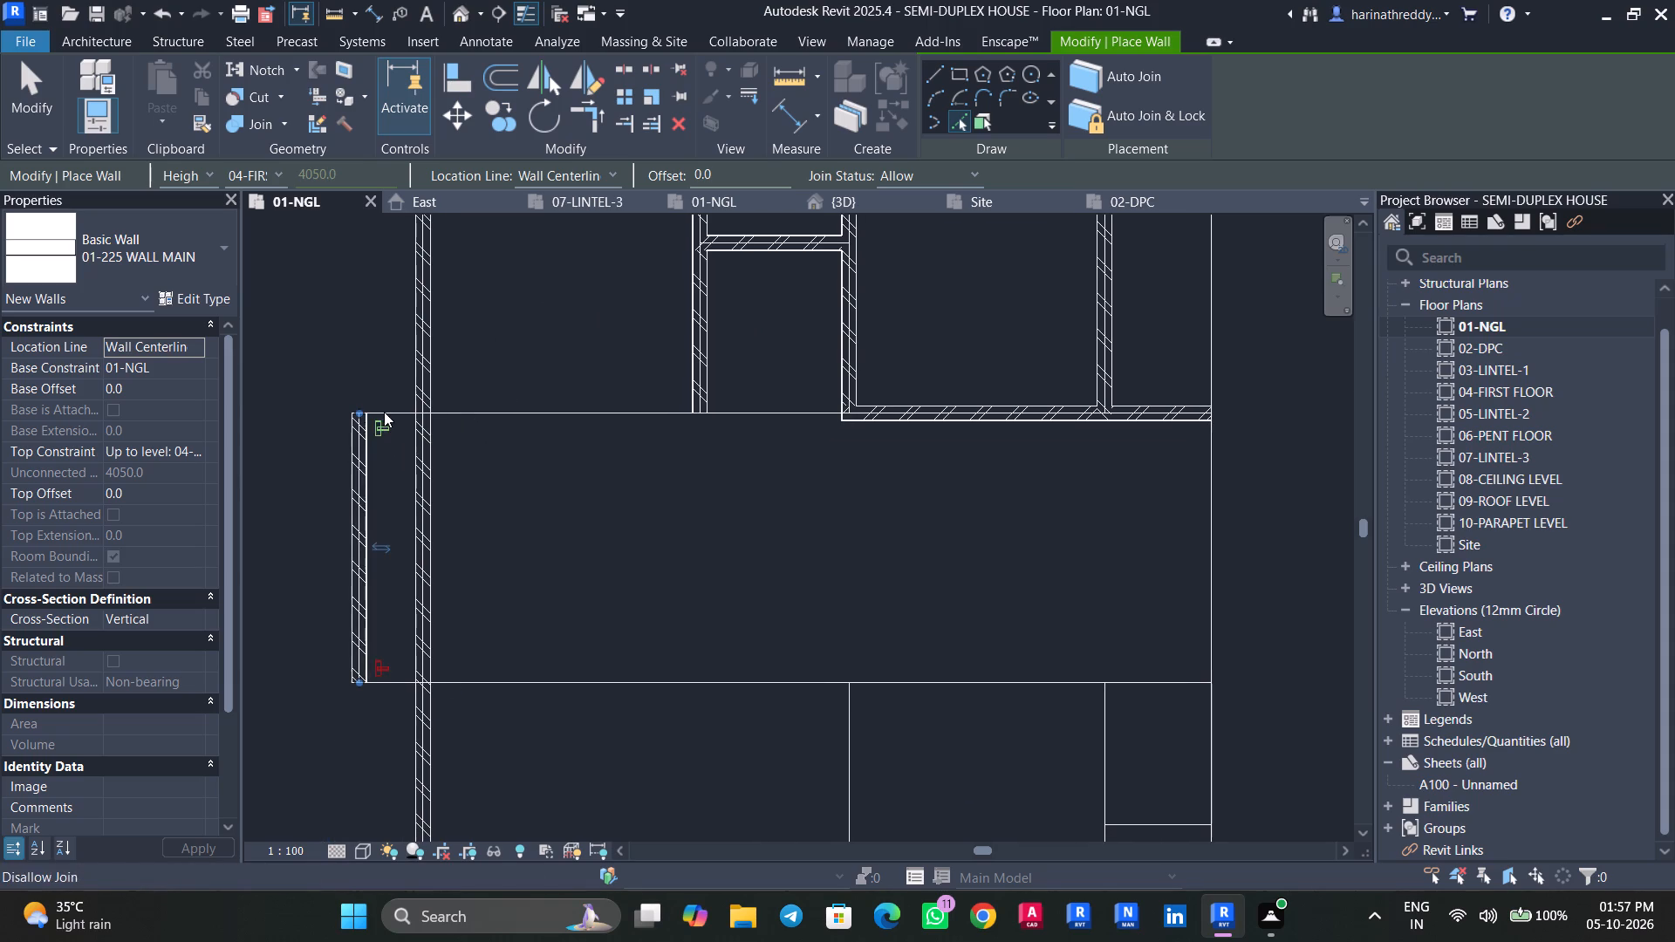
pyautogui.click(384, 412)
pyautogui.press('Escape')
pyautogui.click(399, 416)
pyautogui.click(389, 682)
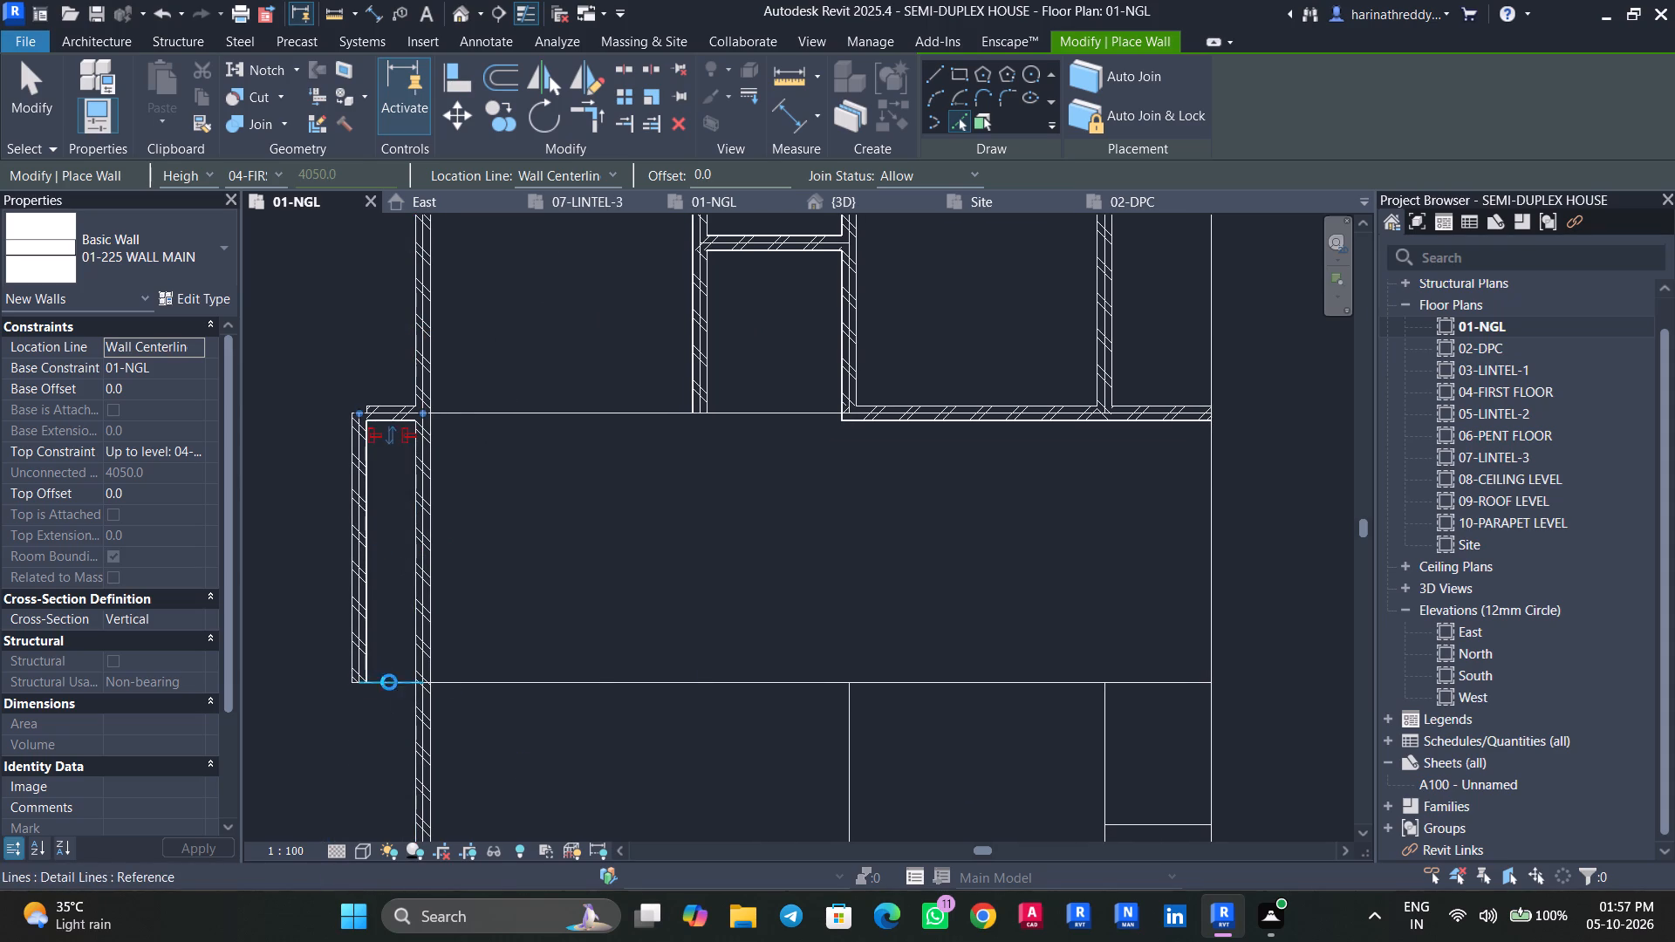
pyautogui.press('Escape')
pyautogui.press('Escape')
# Delete the short north wall of the west projection.
pyautogui.click(394, 400)
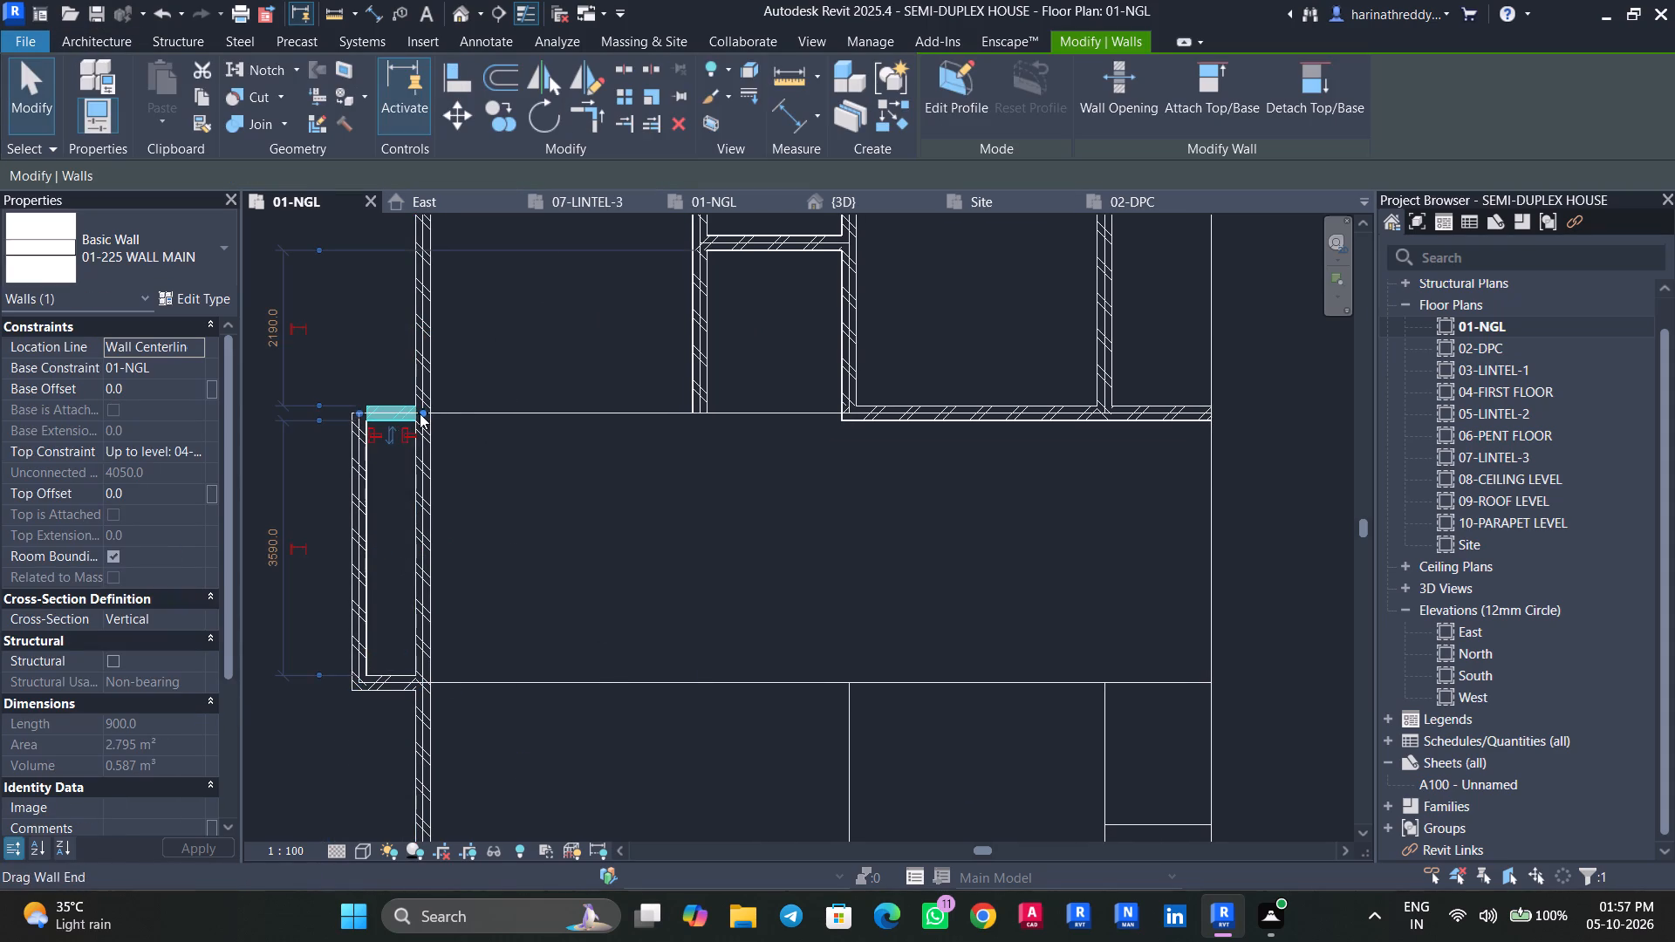
pyautogui.press('Delete')
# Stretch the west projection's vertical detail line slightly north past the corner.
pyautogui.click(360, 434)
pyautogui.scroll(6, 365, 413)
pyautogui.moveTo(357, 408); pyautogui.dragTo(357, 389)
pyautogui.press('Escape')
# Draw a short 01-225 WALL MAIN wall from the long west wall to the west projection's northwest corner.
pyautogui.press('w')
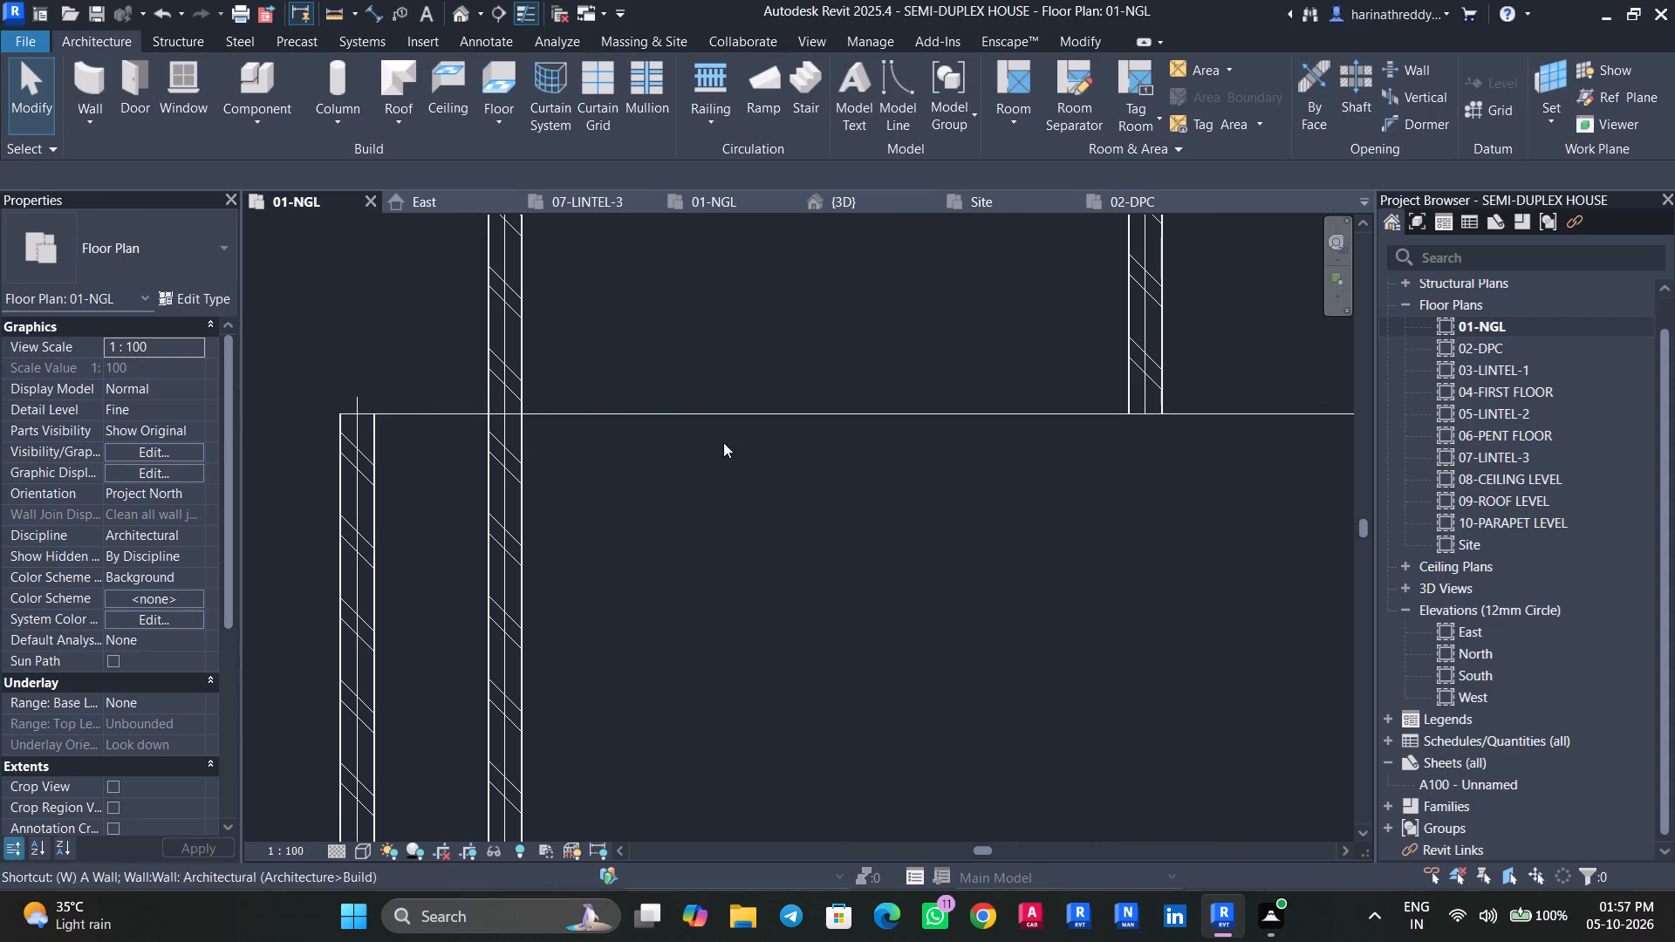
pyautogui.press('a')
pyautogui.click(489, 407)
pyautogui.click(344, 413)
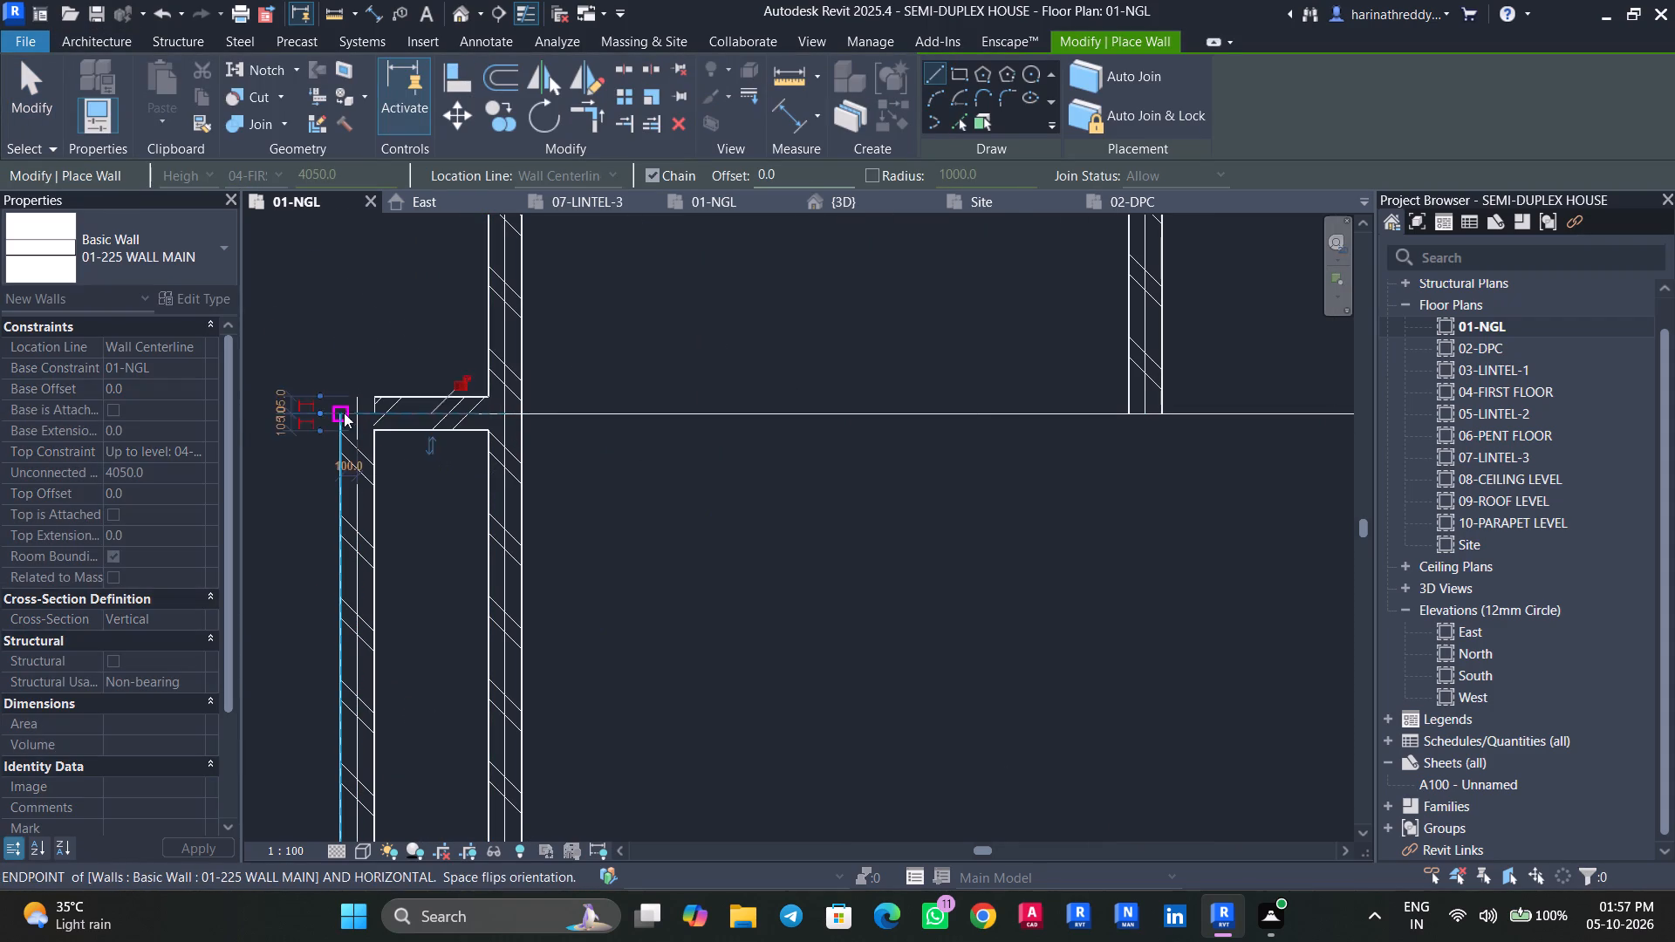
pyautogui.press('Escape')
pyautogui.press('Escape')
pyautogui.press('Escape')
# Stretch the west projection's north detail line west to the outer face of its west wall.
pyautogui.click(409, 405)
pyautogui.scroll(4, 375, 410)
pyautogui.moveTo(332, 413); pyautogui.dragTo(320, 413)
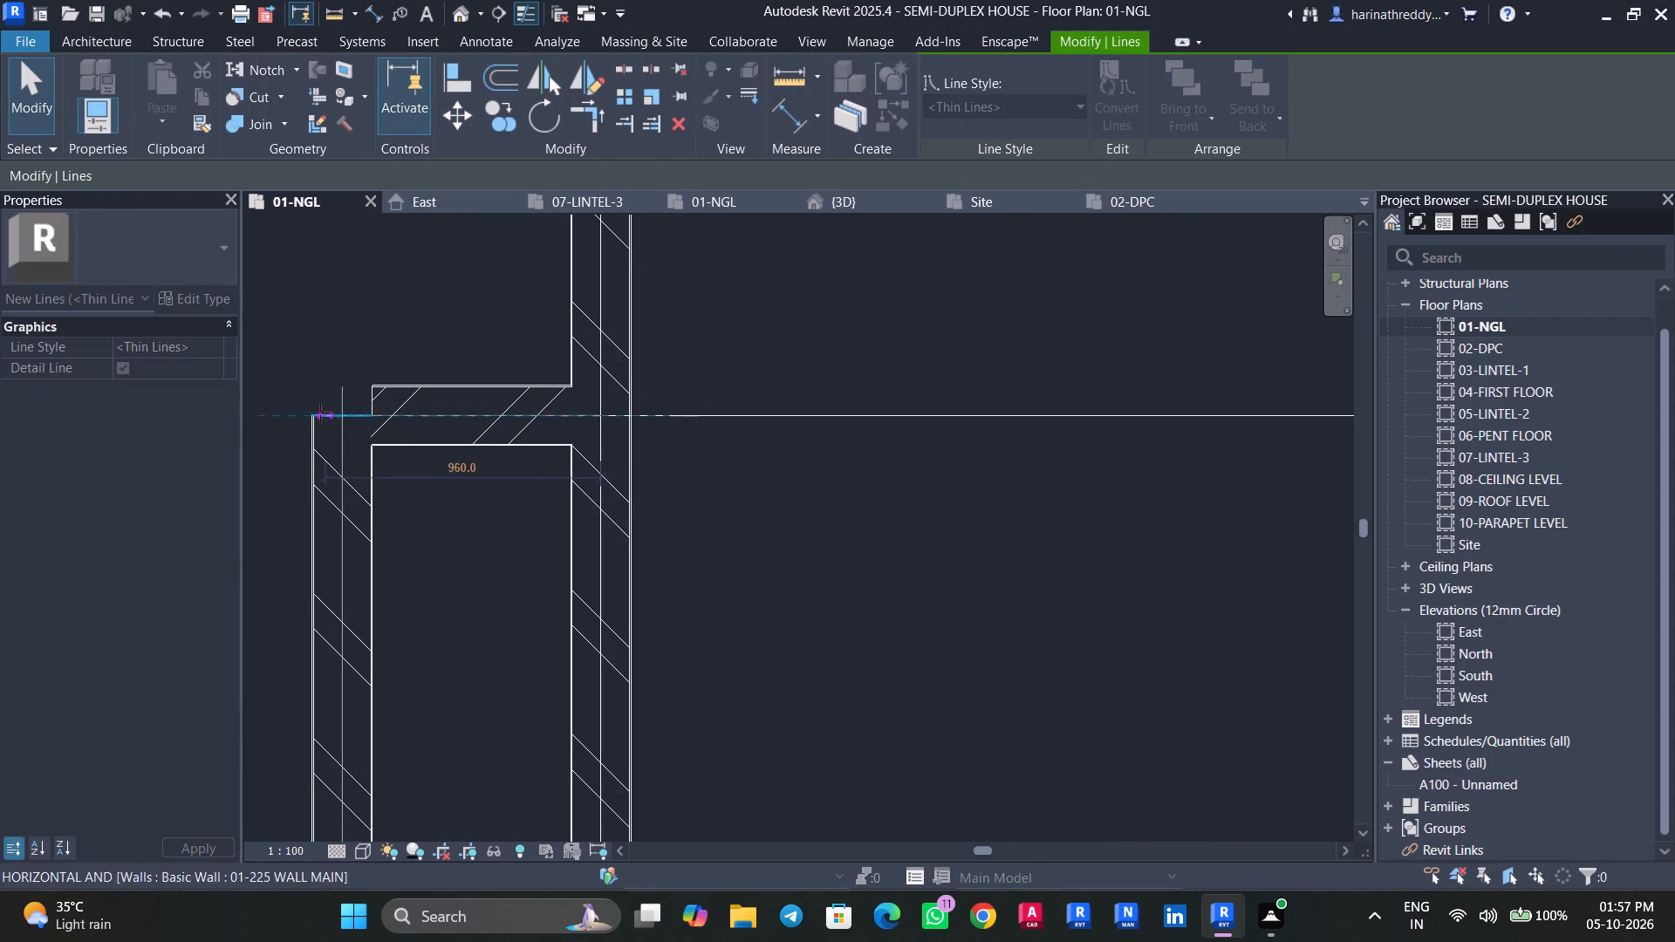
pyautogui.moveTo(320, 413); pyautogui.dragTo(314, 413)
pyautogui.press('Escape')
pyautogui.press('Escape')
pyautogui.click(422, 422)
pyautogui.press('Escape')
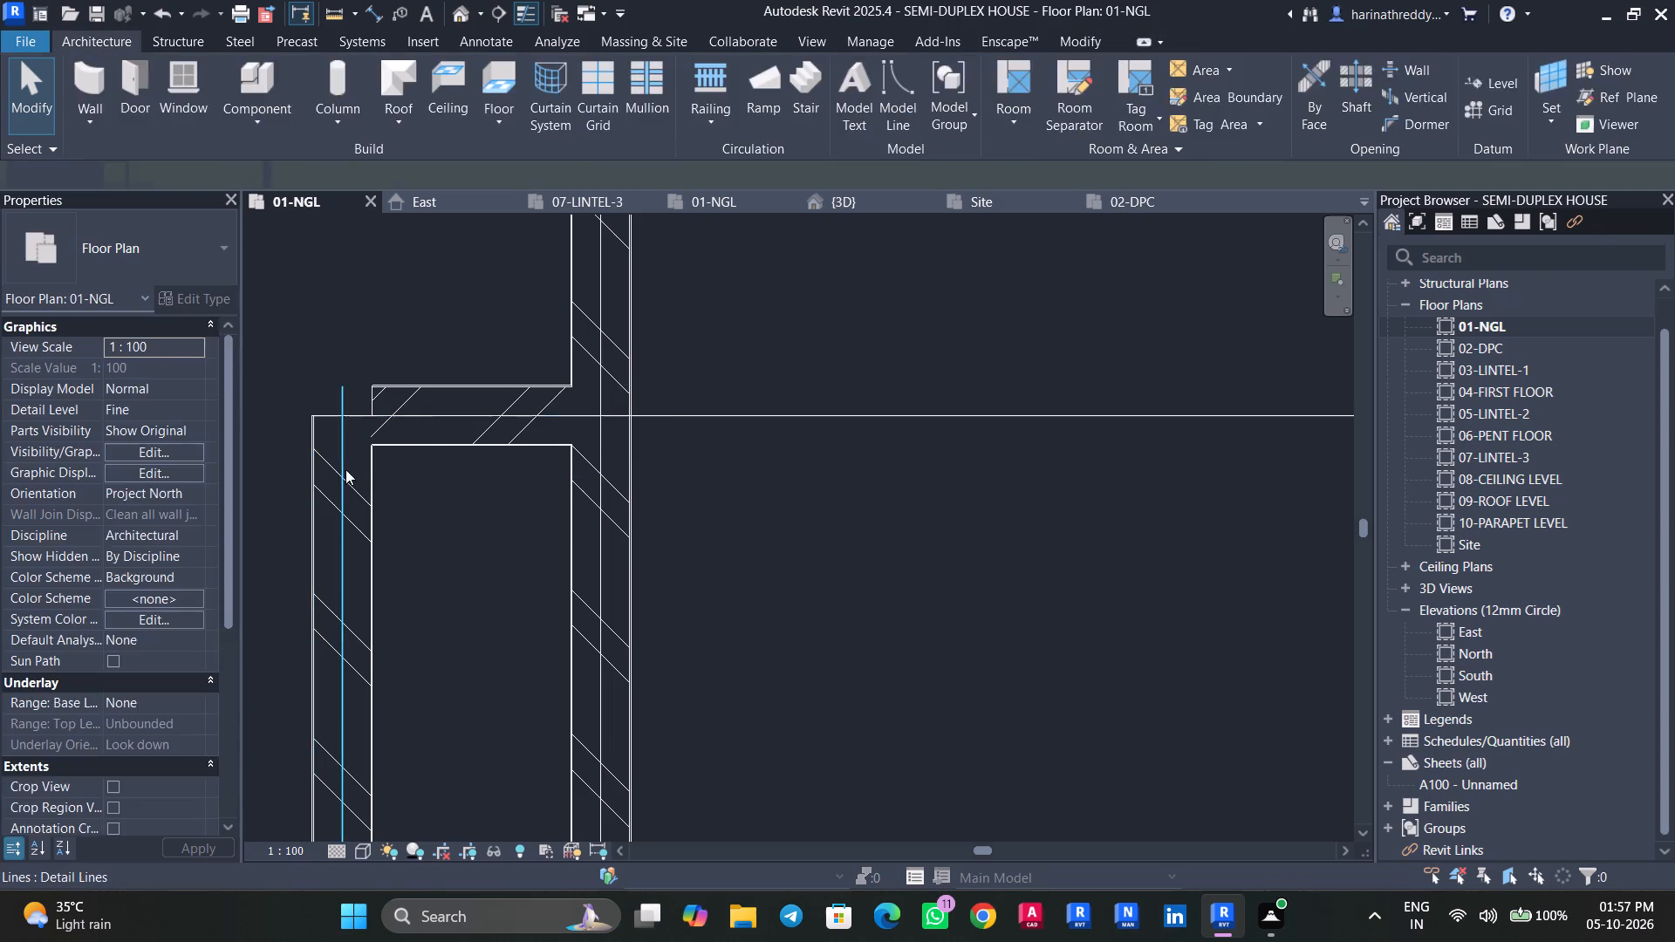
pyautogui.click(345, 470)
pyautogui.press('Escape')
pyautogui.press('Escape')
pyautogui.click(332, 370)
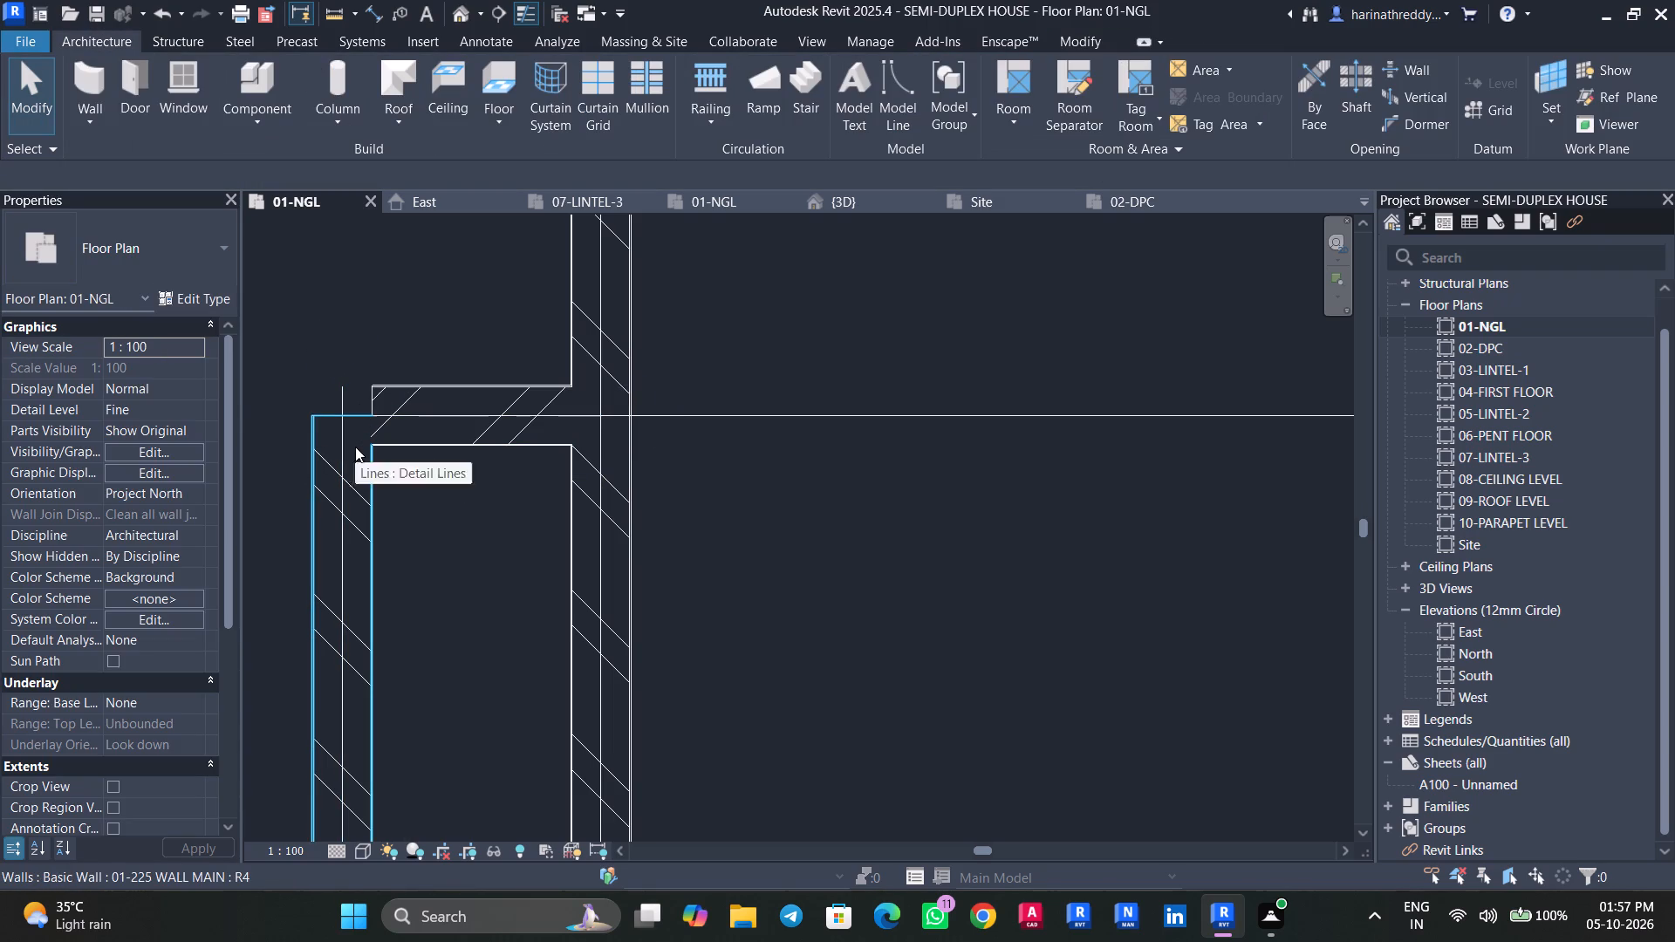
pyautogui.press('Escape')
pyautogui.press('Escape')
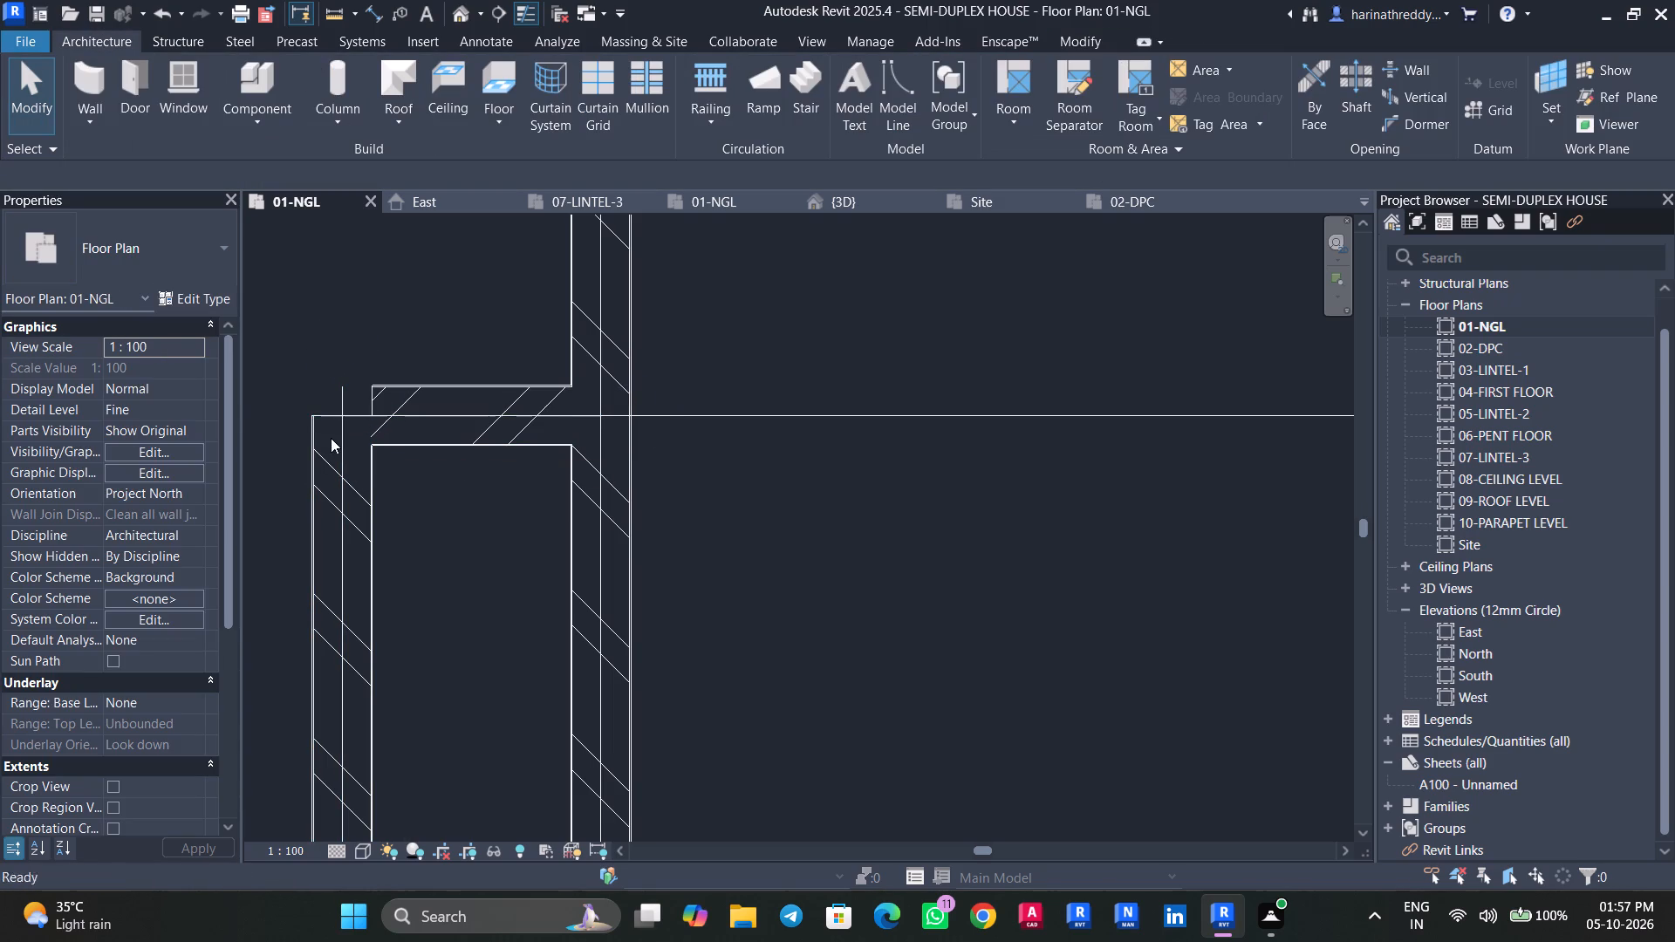
# Delete the north and west walls of the west projection.
pyautogui.click(443, 441)
pyautogui.press('Delete')
pyautogui.click(366, 522)
pyautogui.press('Delete')
# Trim the west projection's vertical and north detail lines to a clean corner.
pyautogui.scroll(-5, 393, 522)
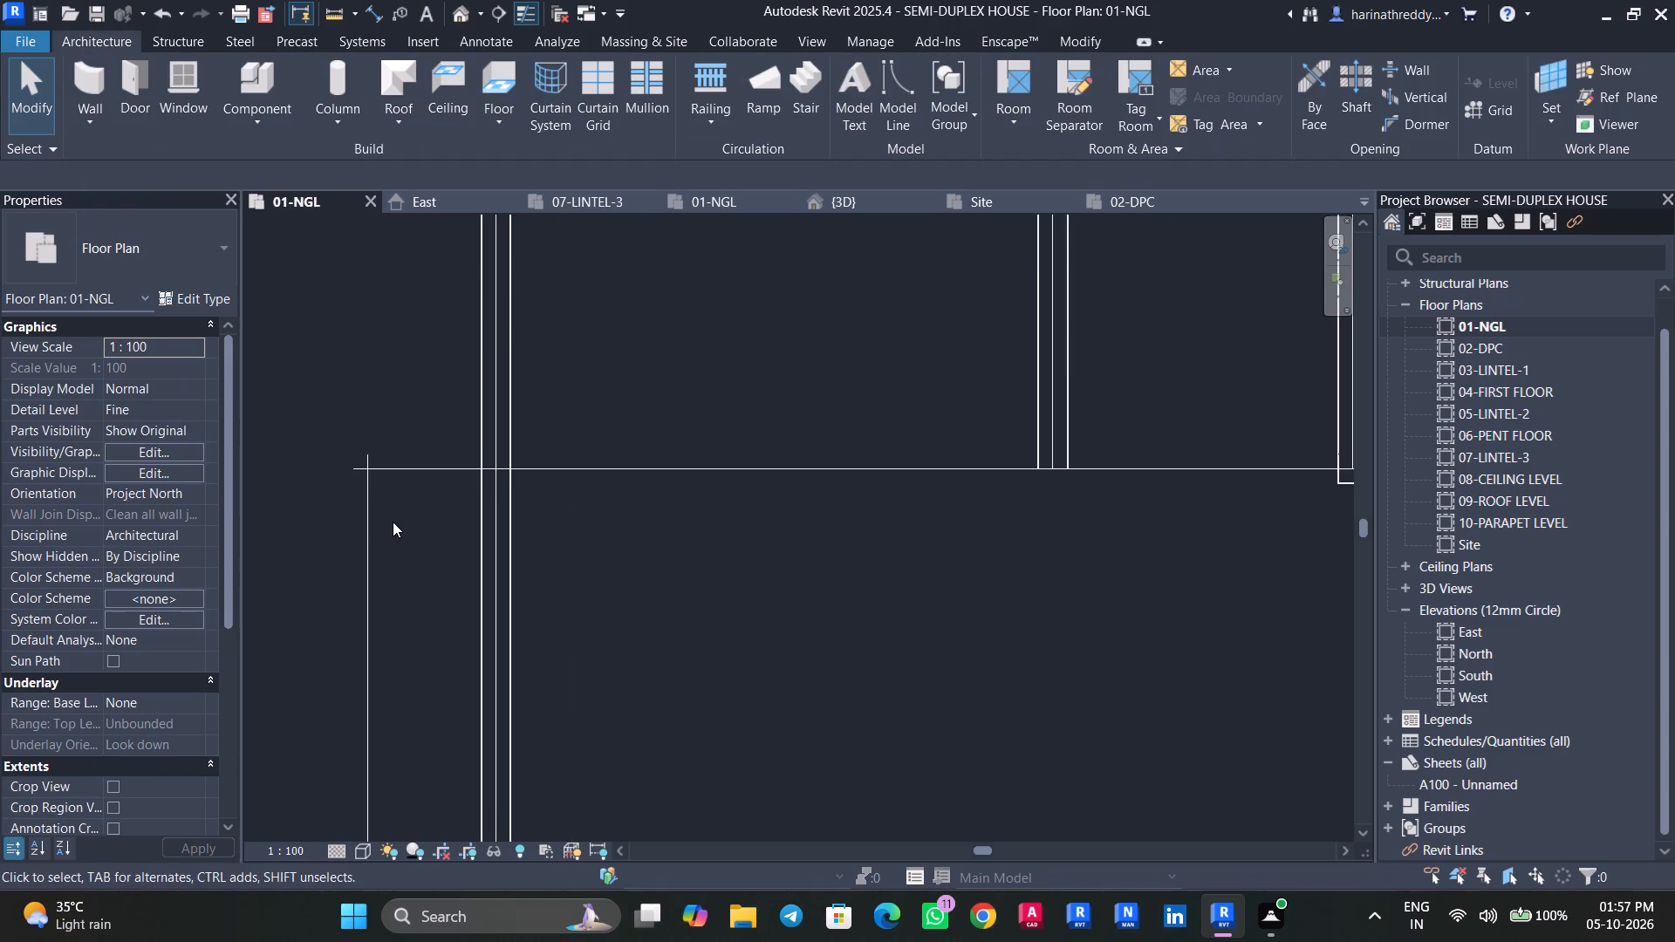
pyautogui.press('t')
pyautogui.press('r')
pyautogui.click(363, 502)
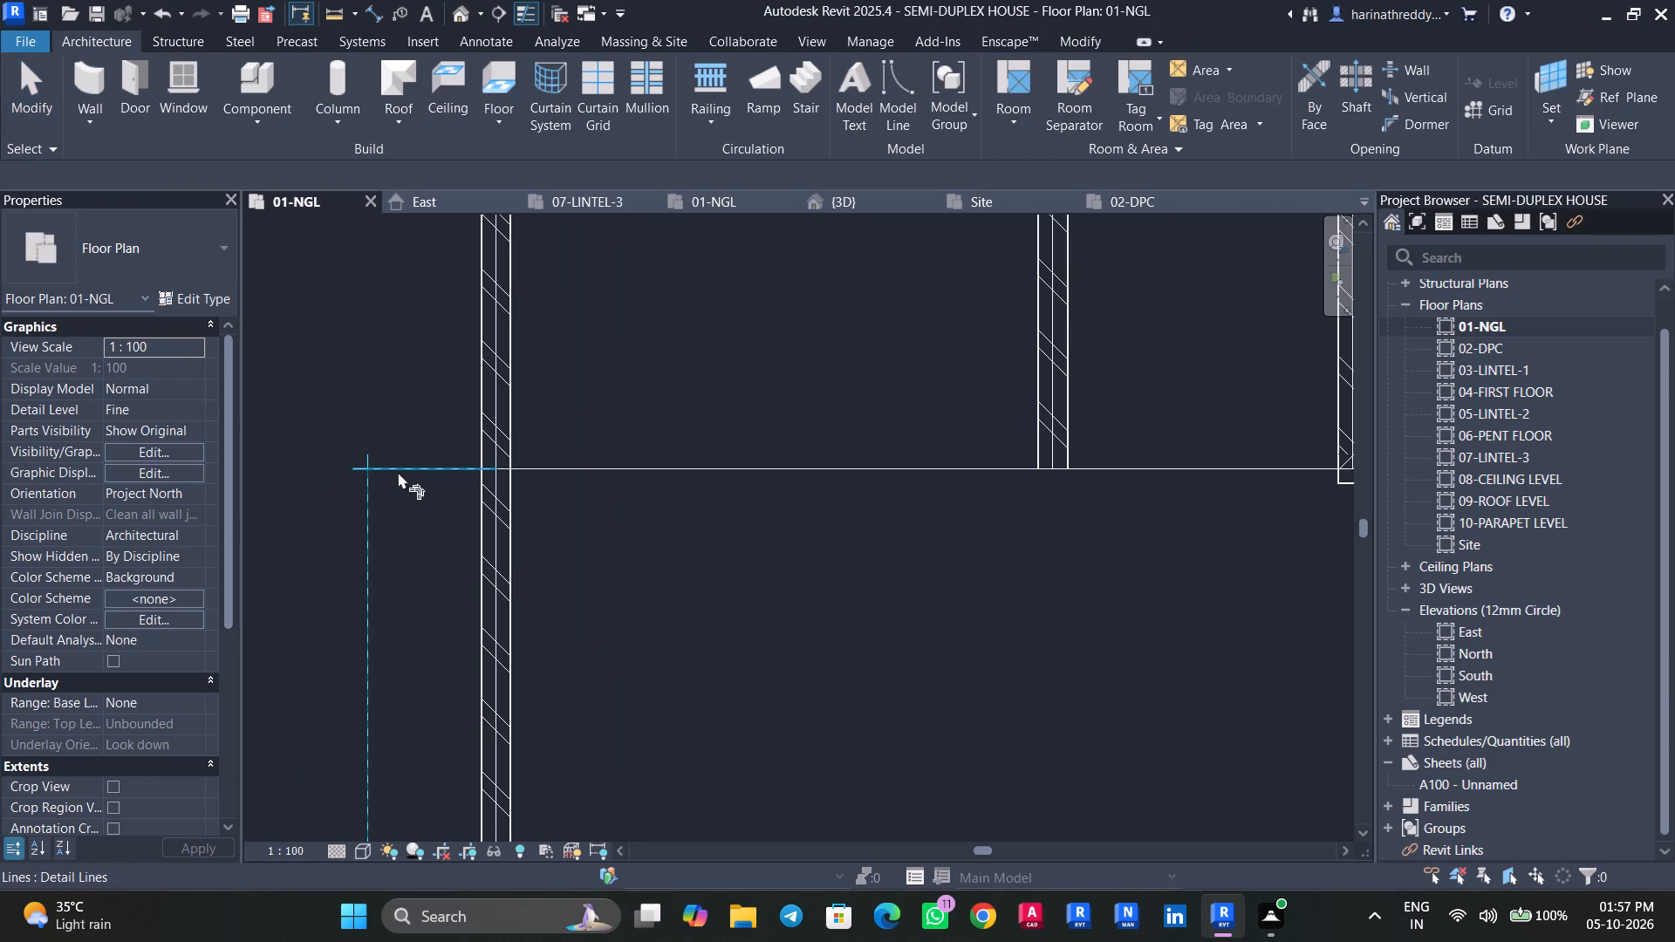
pyautogui.click(398, 472)
pyautogui.press('Escape')
pyautogui.press('Escape')
# Place 01-225 WALL MAIN walls by picking the west projection's north and west detail lines.
pyautogui.write('WA')
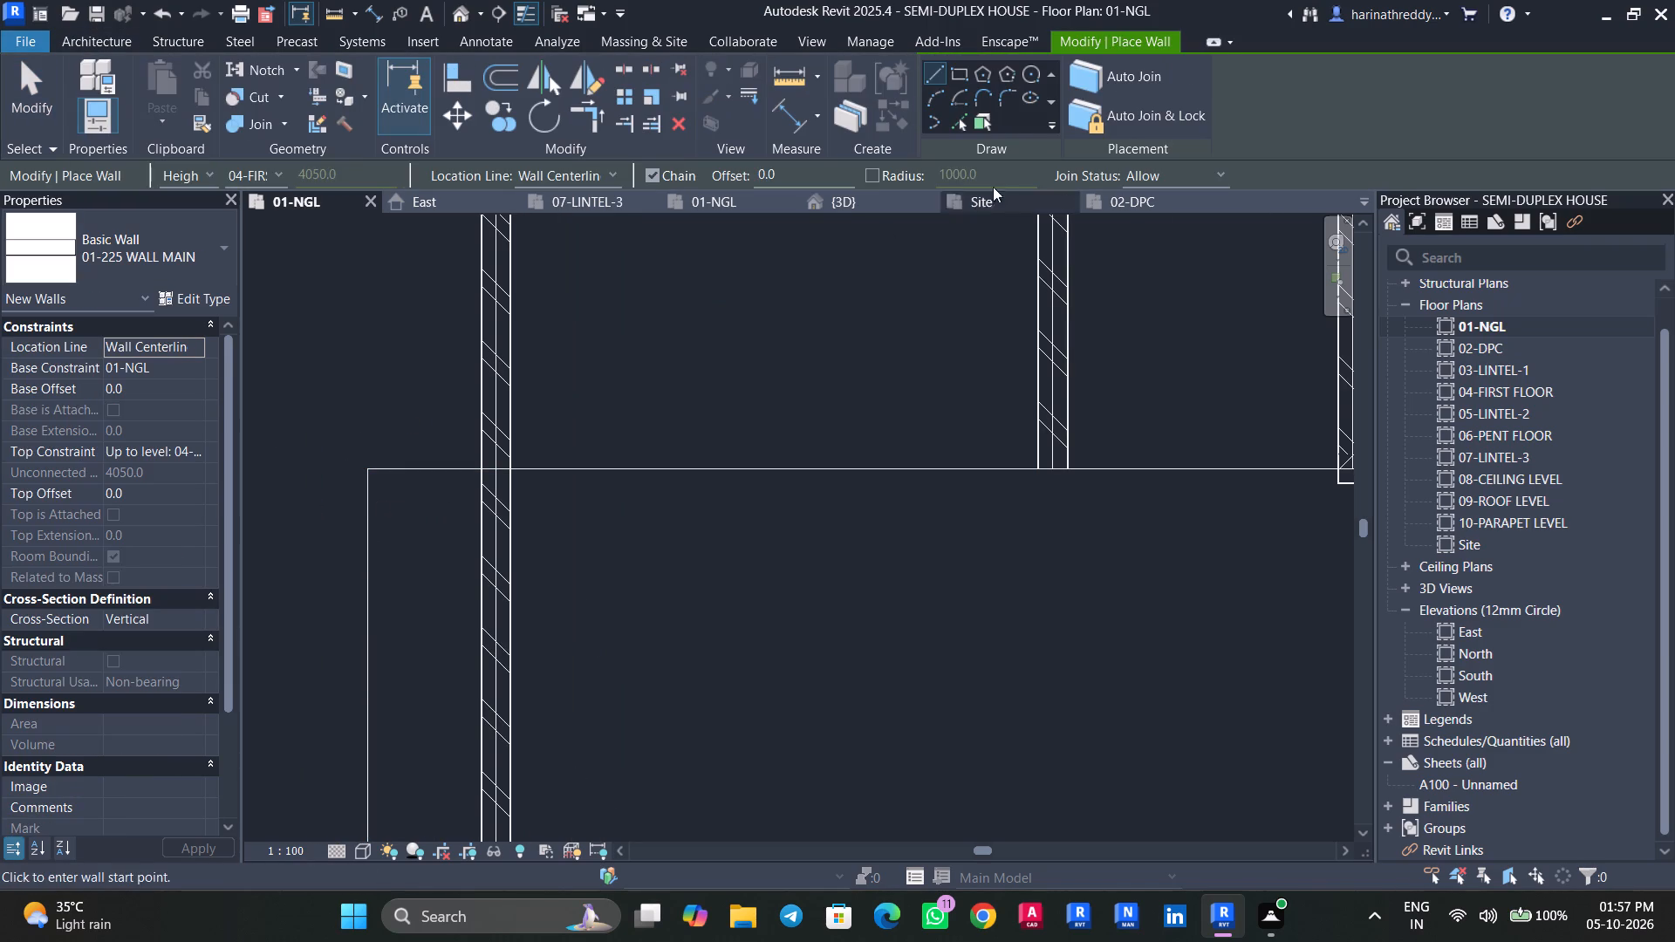
pyautogui.click(964, 125)
pyautogui.click(422, 476)
pyautogui.click(370, 558)
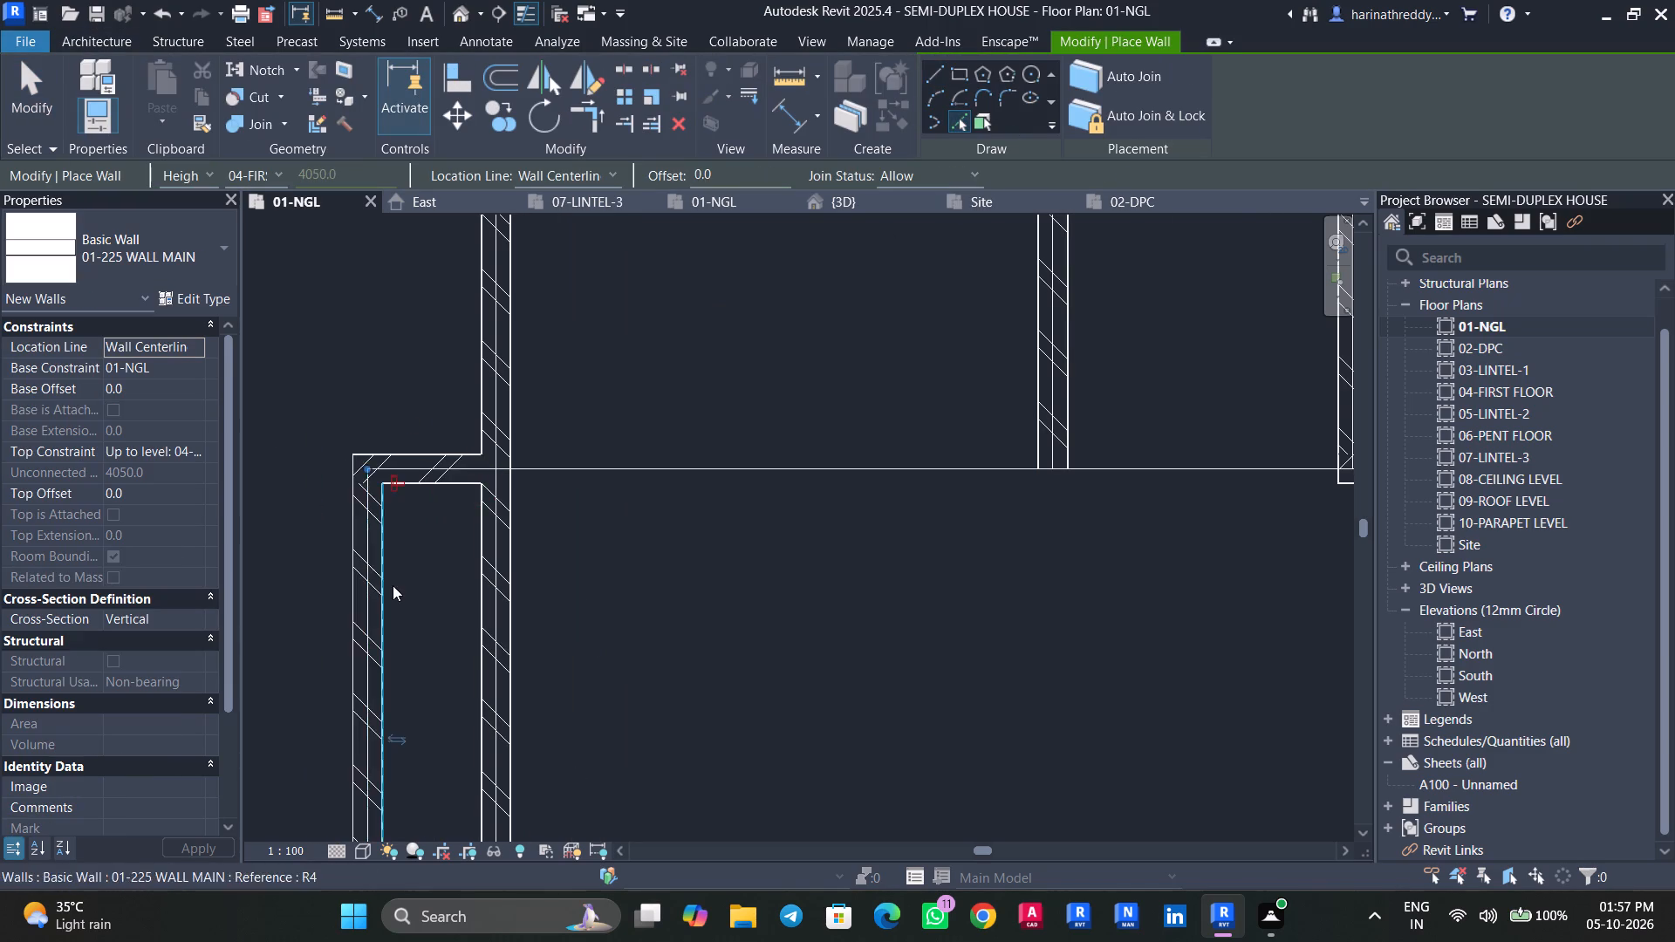
# Place 01-225 WALL MAIN walls on the south, east and north detail lines of the large southwest room.
pyautogui.scroll(-5, 393, 585)
pyautogui.moveTo(419, 588); pyautogui.dragTo(451, 370, button='middle')
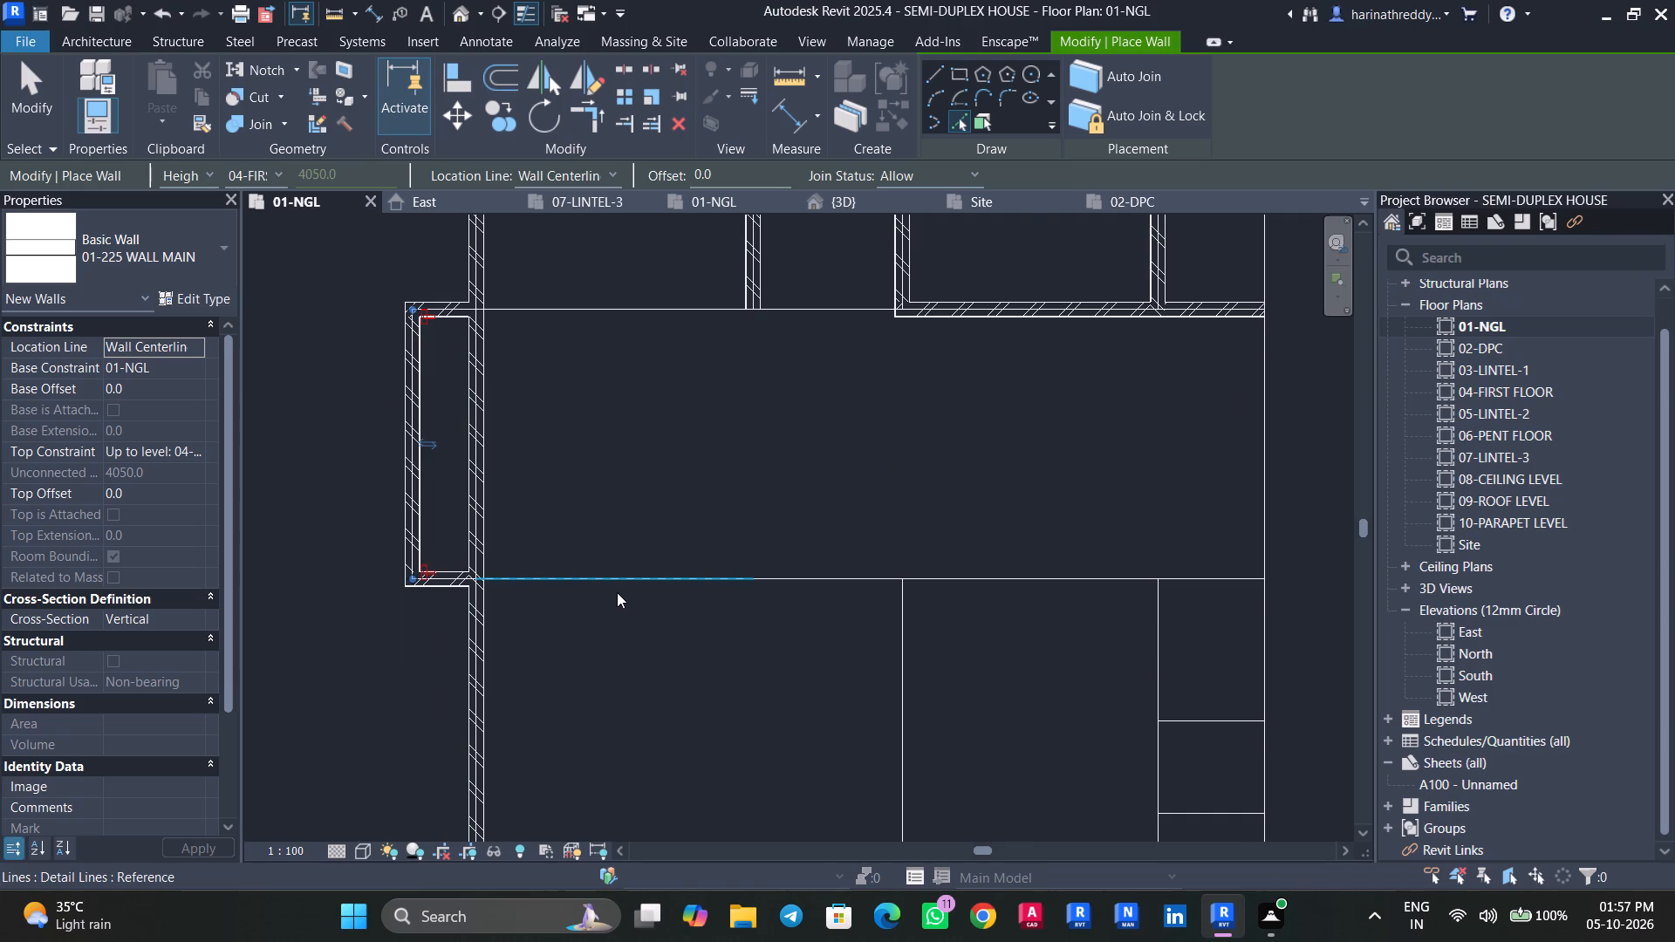
pyautogui.scroll(-3, 620, 585)
pyautogui.scroll(1, 621, 584)
pyautogui.moveTo(624, 625); pyautogui.dragTo(620, 381, button='middle')
pyautogui.click(605, 749)
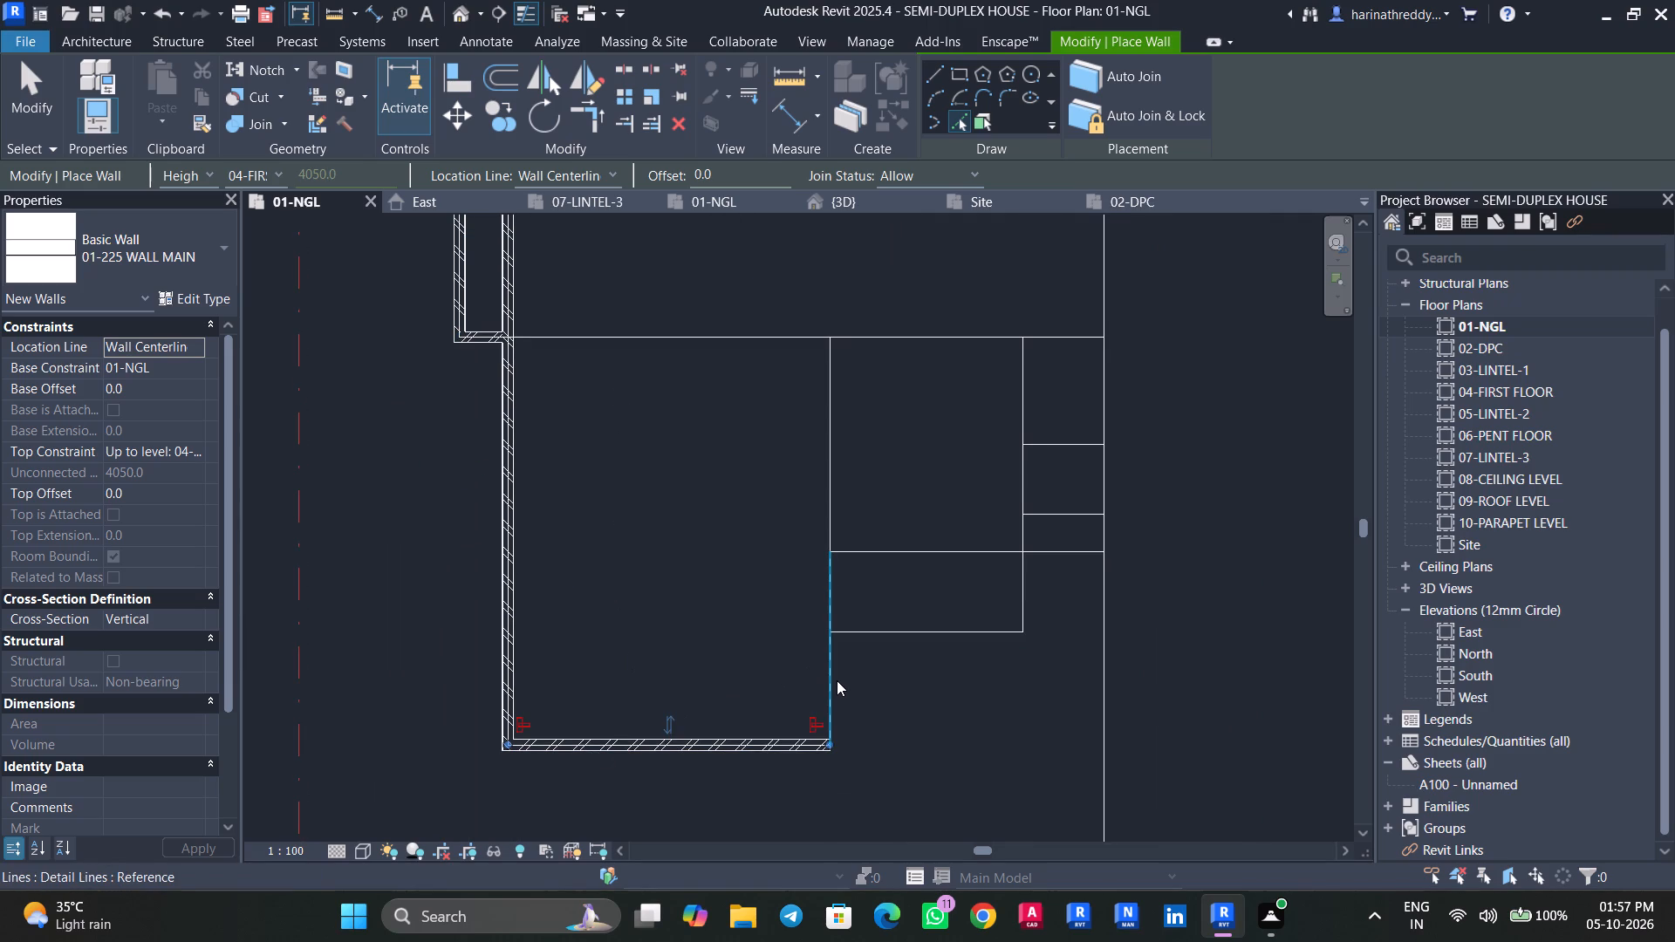
pyautogui.click(837, 680)
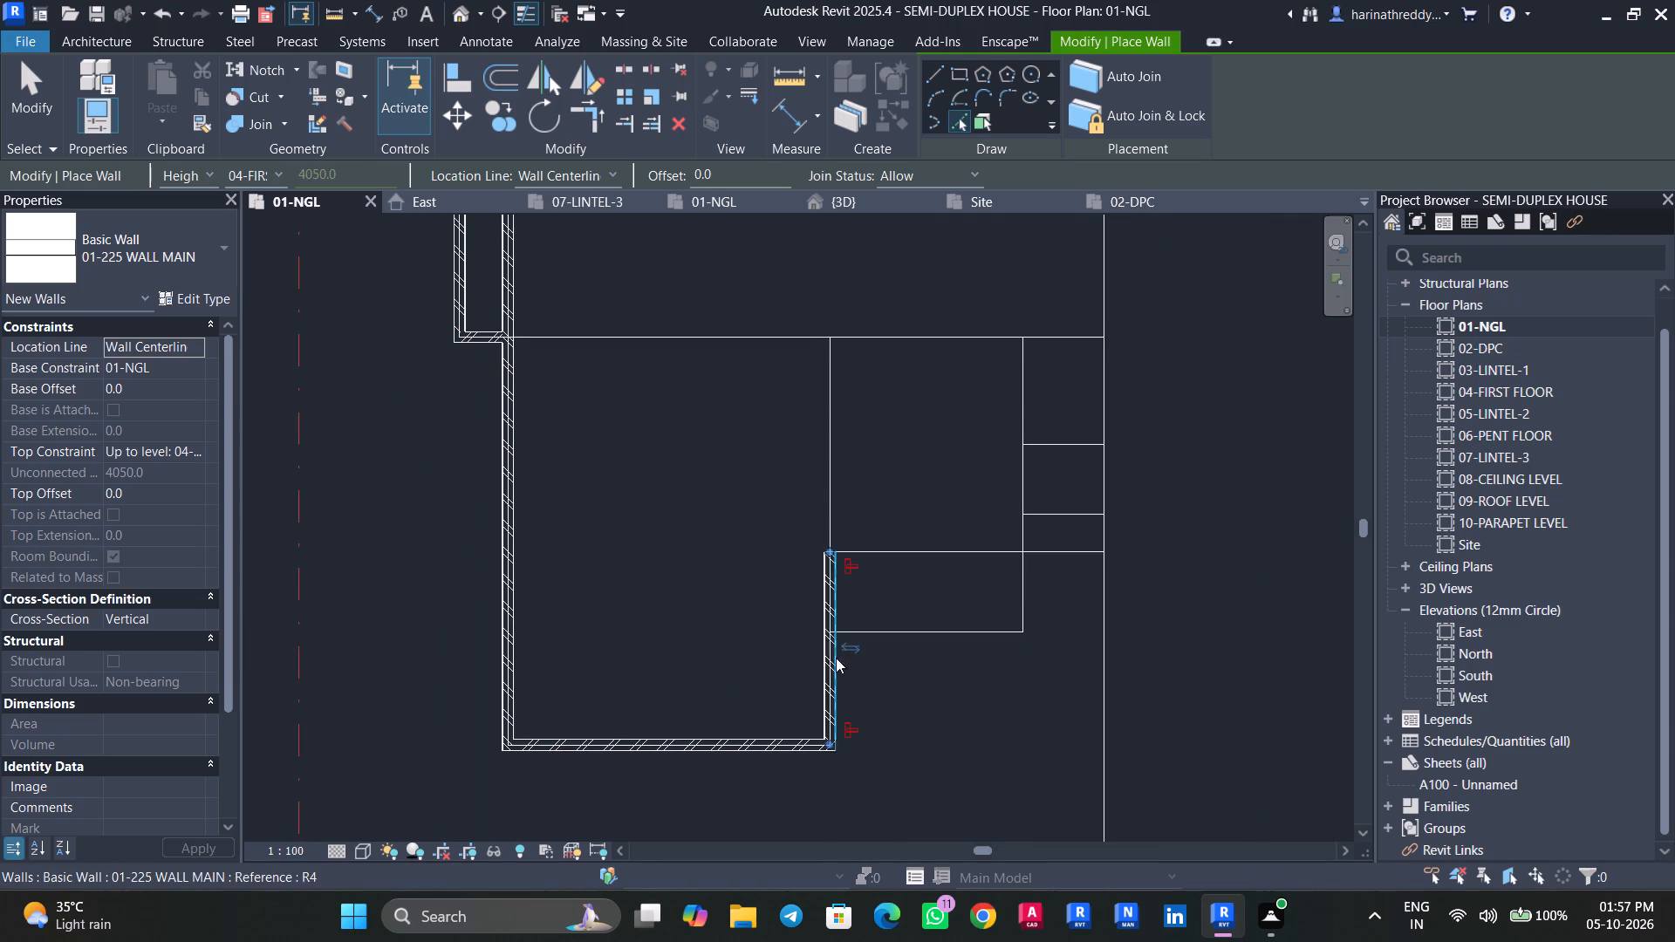
pyautogui.click(824, 474)
pyautogui.click(664, 339)
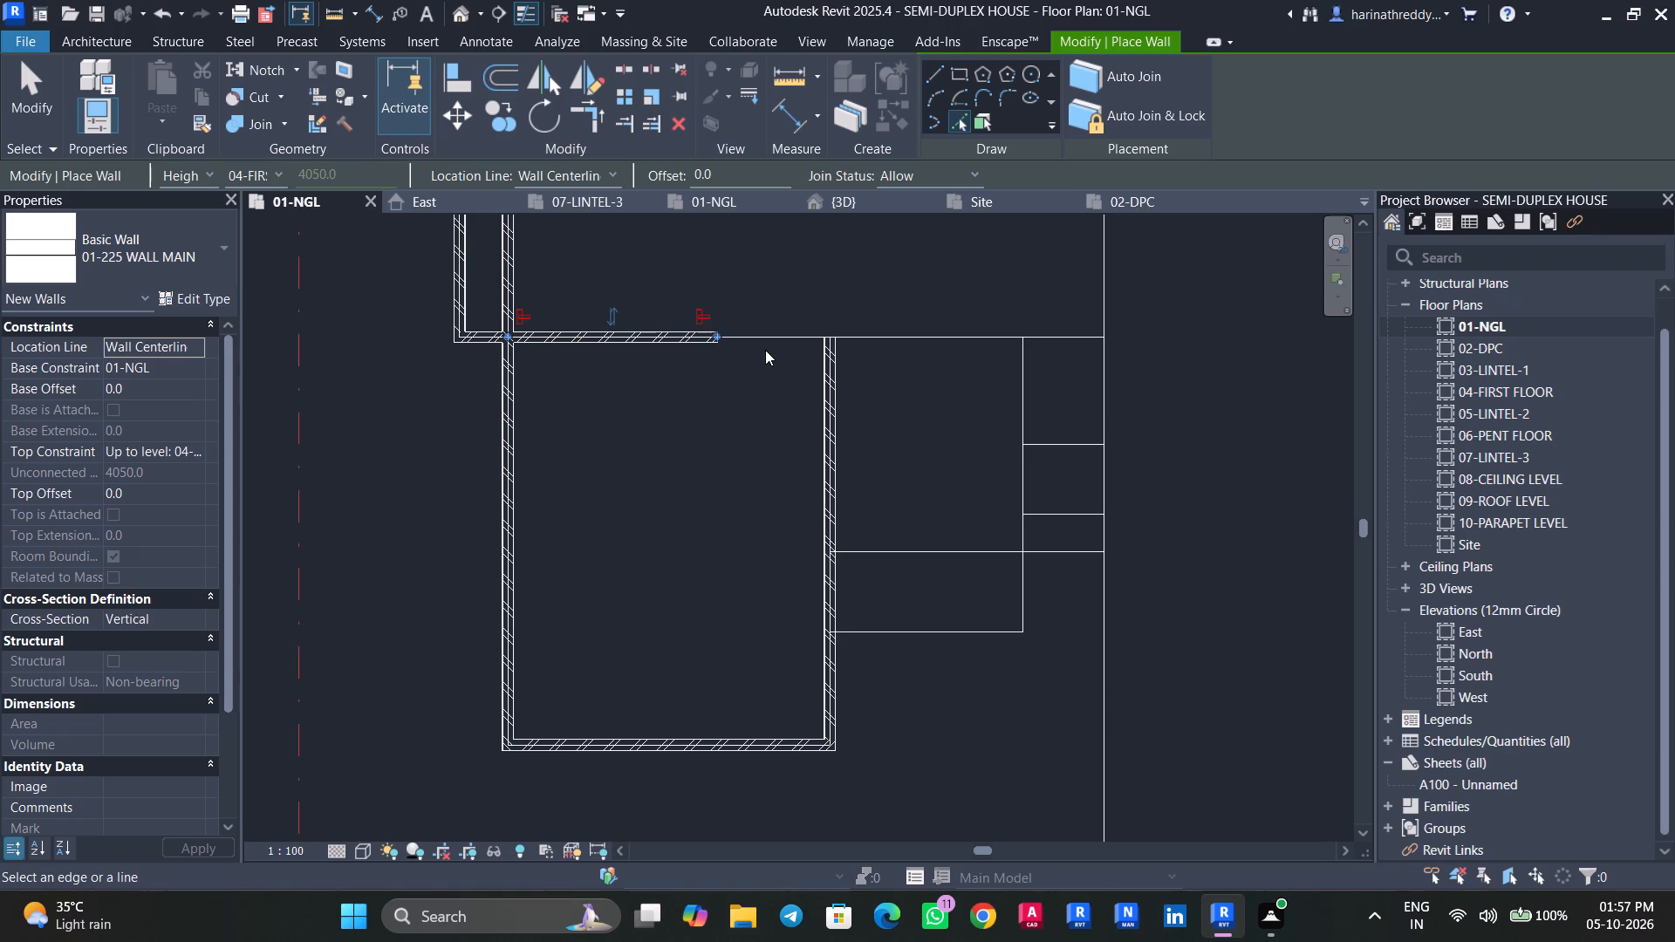
pyautogui.click(762, 342)
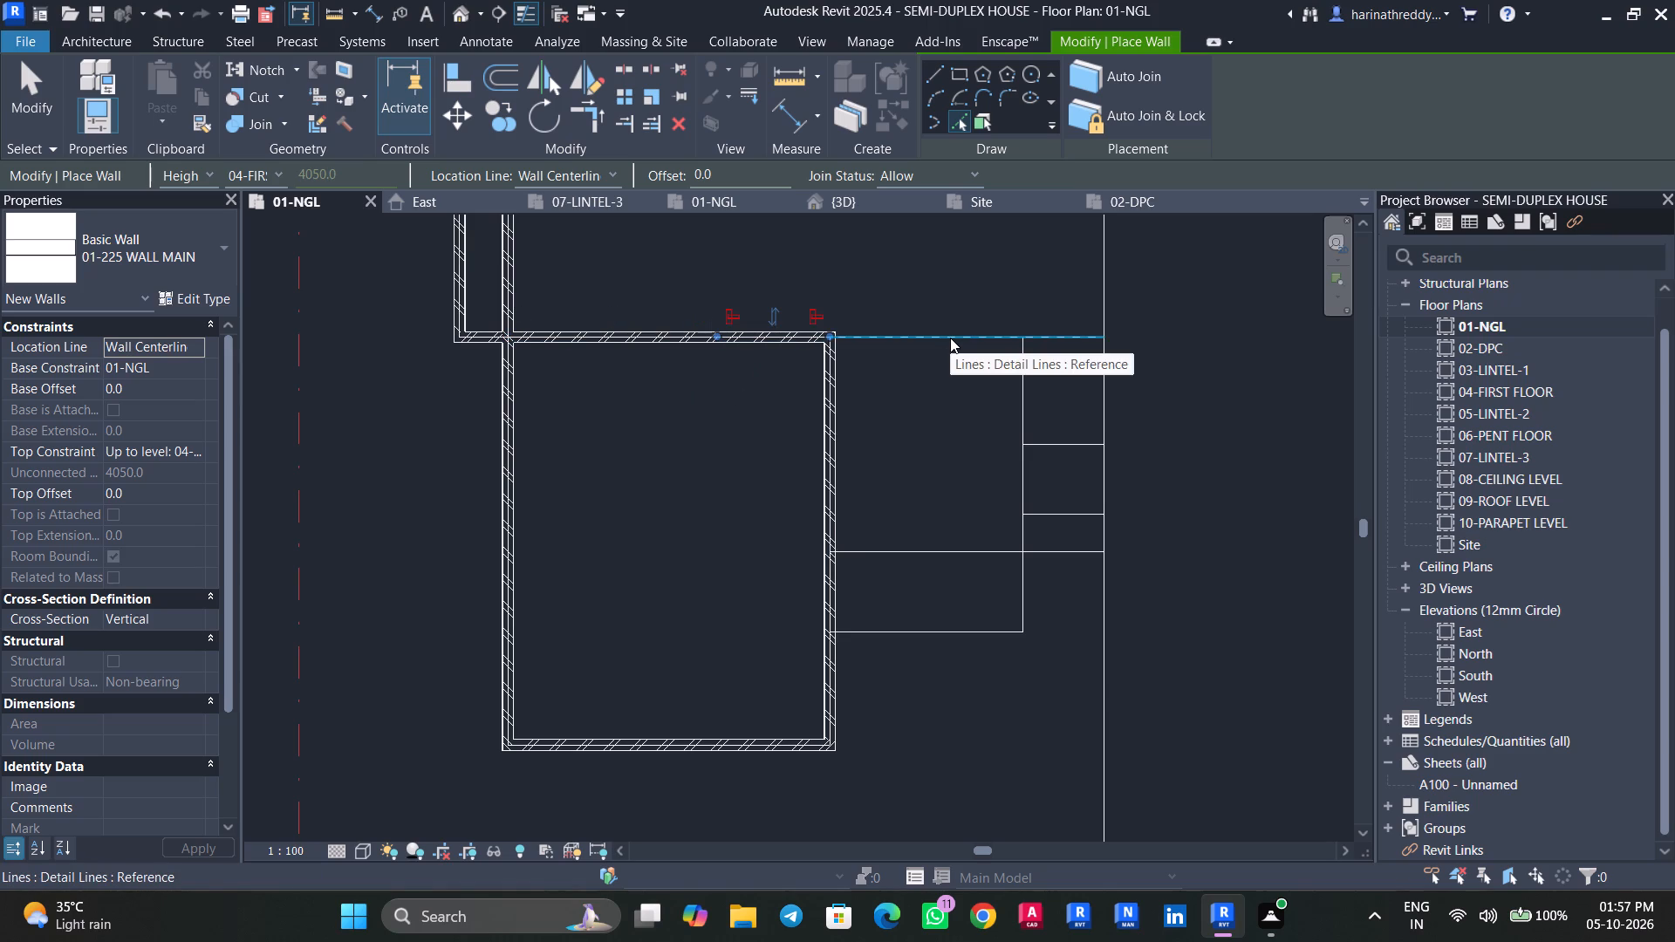
# Pick the three long horizontal detail lines east of the southwest room to place 01-225 WALL MAIN walls.
pyautogui.click(950, 338)
pyautogui.click(918, 556)
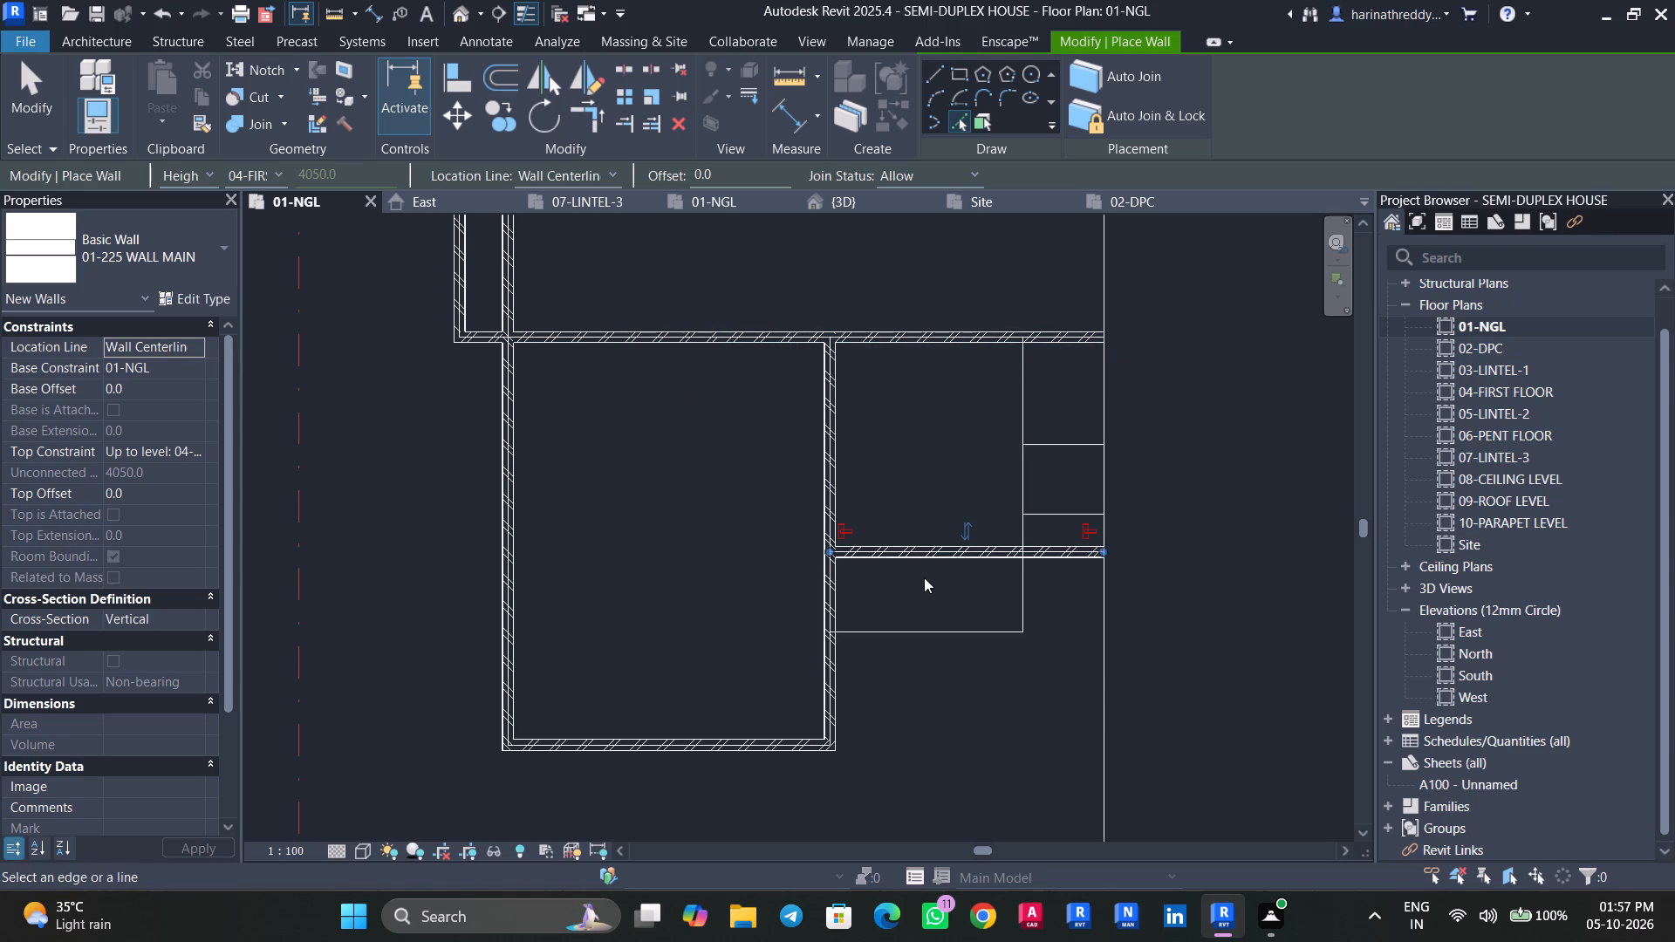
pyautogui.click(926, 637)
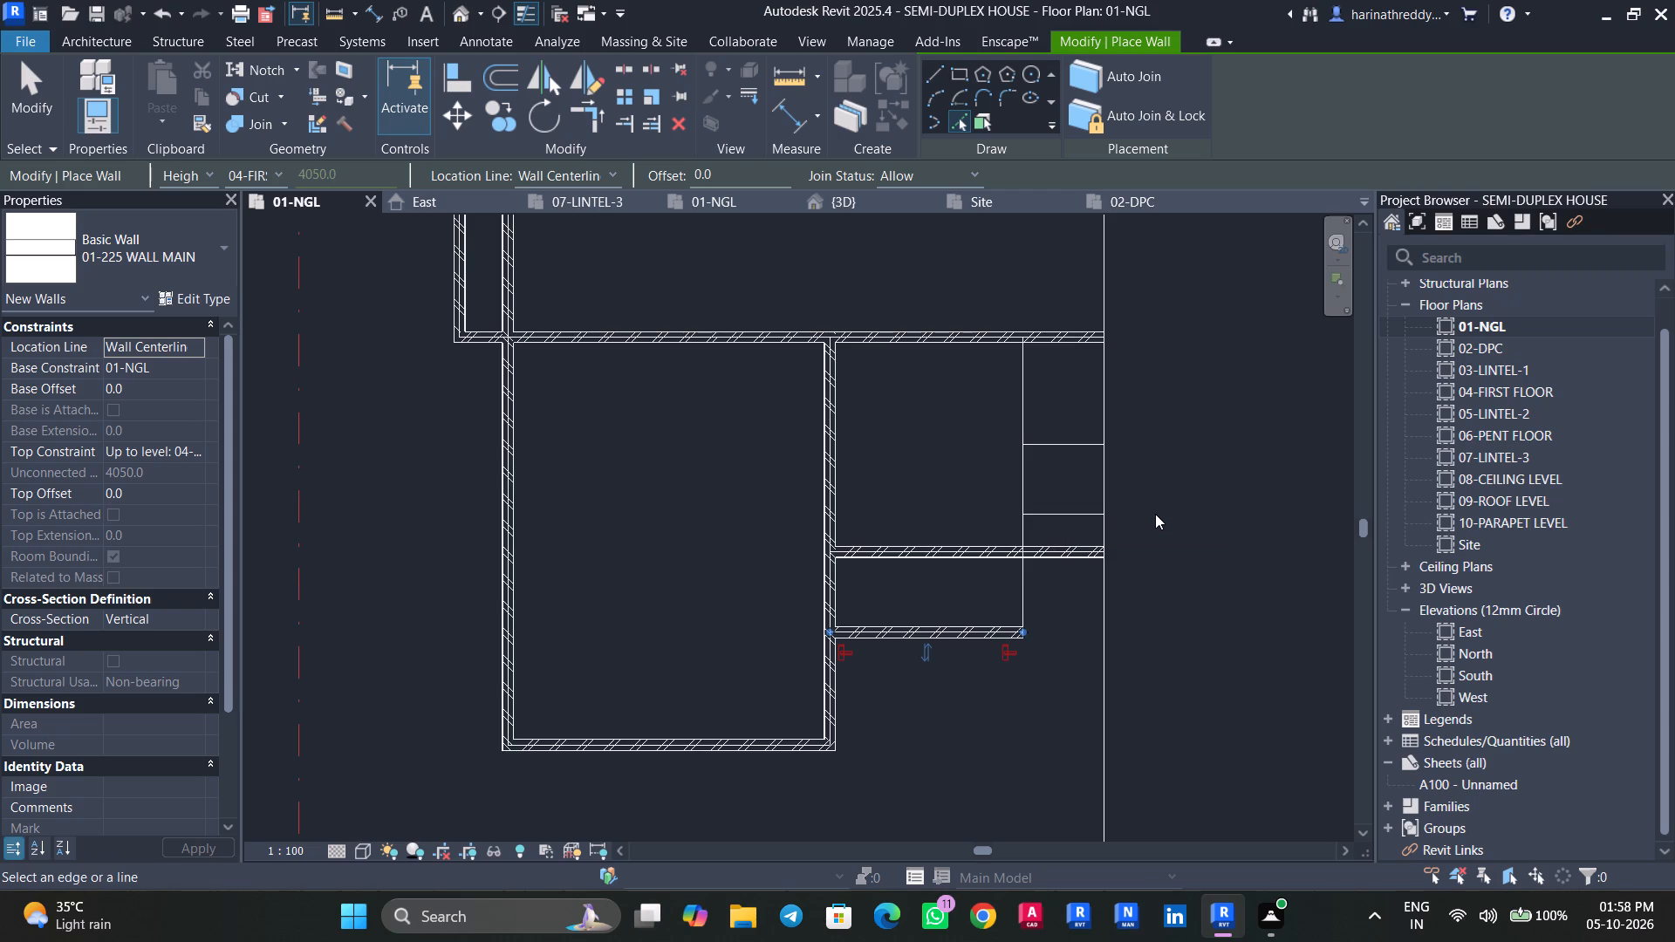
# Place a 01-225 WALL MAIN wall along the full-length vertical detail line at the house's east edge.
pyautogui.click(1105, 482)
pyautogui.scroll(-8, 1154, 540)
pyautogui.press('Escape')
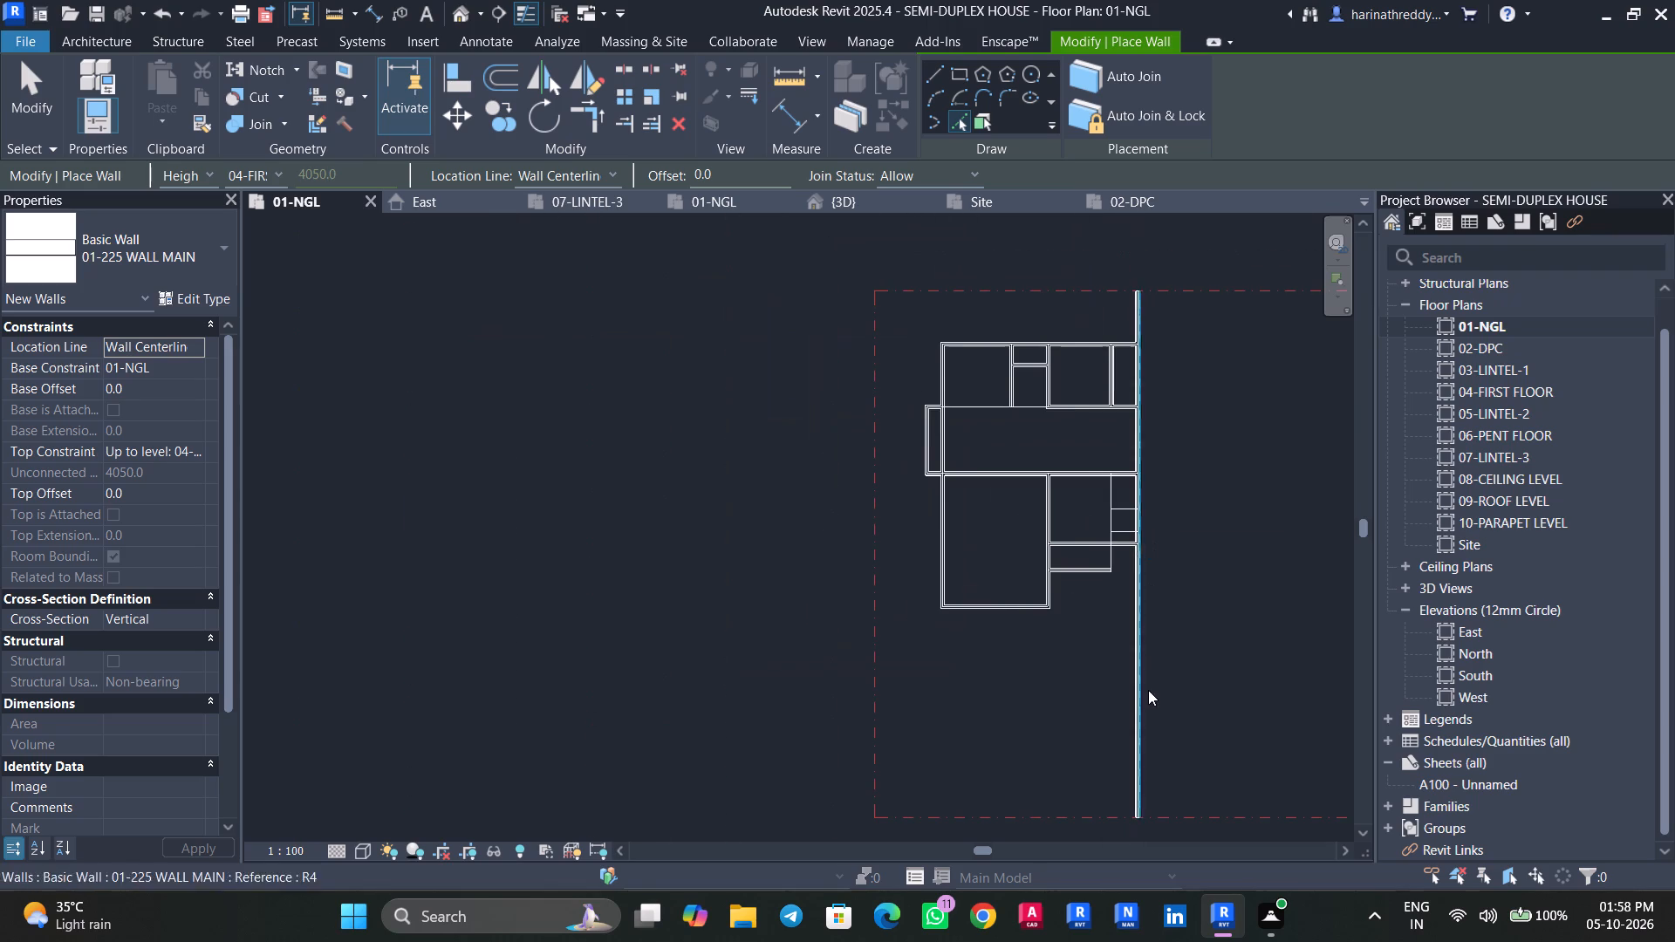
pyautogui.press('Escape')
# Shorten the long east-edge detail line by moving its south end up near the southeast room's south wall.
pyautogui.click(1145, 695)
pyautogui.moveTo(1135, 819); pyautogui.dragTo(1133, 560)
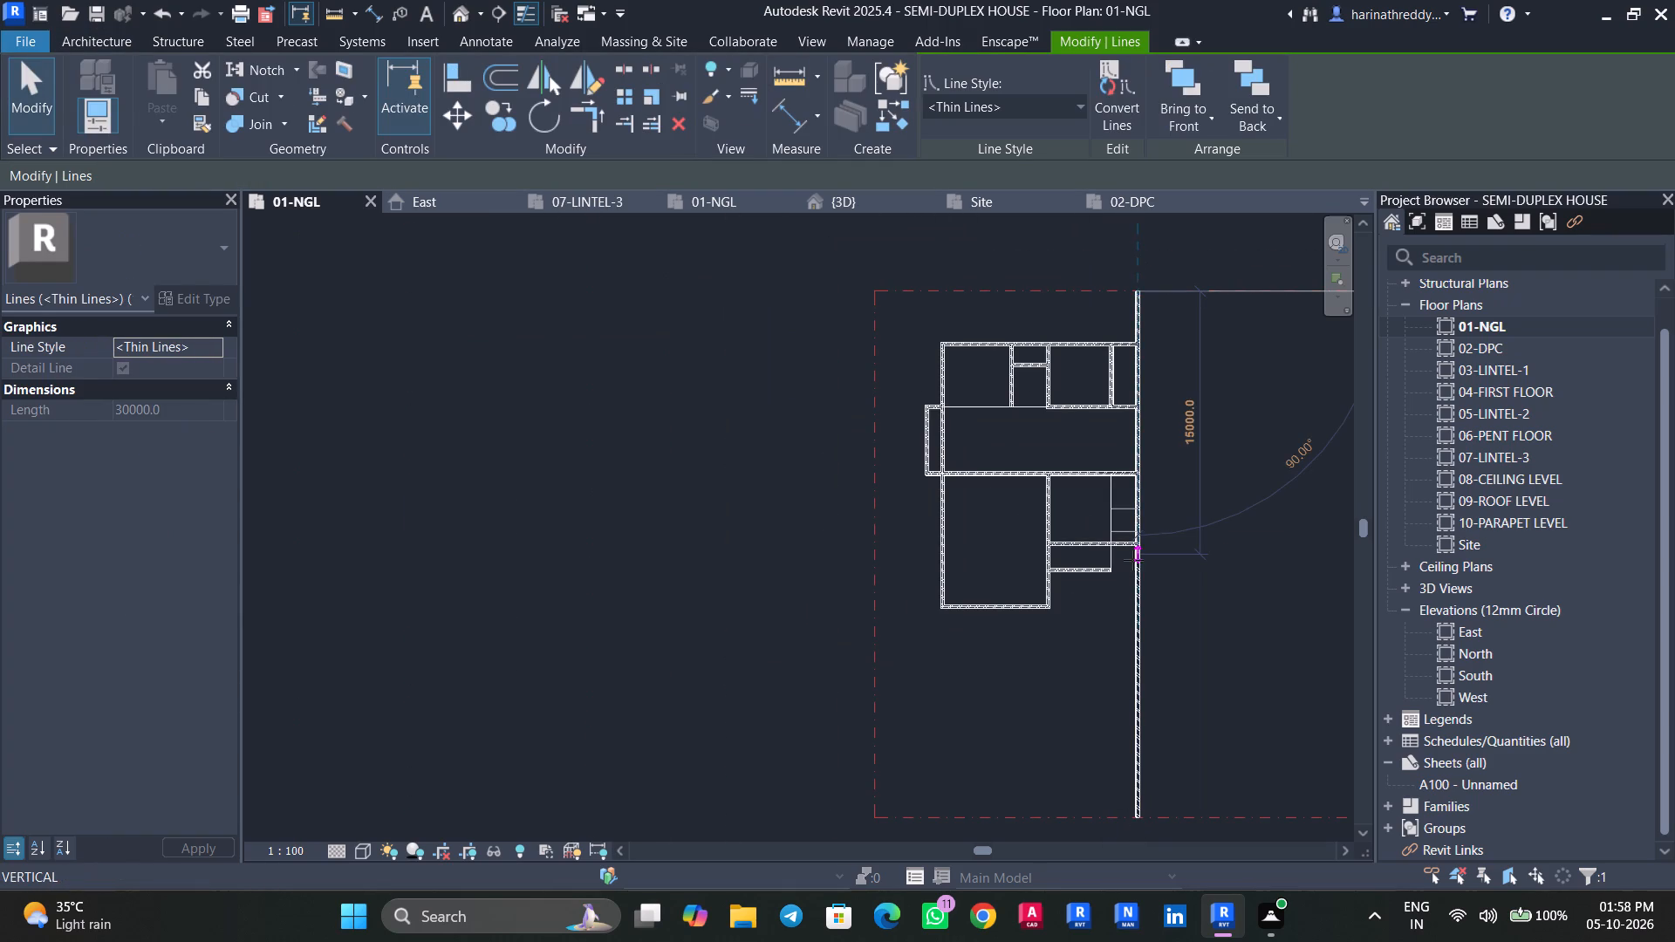
pyautogui.moveTo(1133, 560); pyautogui.dragTo(1136, 547)
pyautogui.press('Escape')
pyautogui.press('Escape')
# Shorten the east-edge wall to about 14500 mm by moving its south end up to the southeast room's south wall.
pyautogui.click(1142, 726)
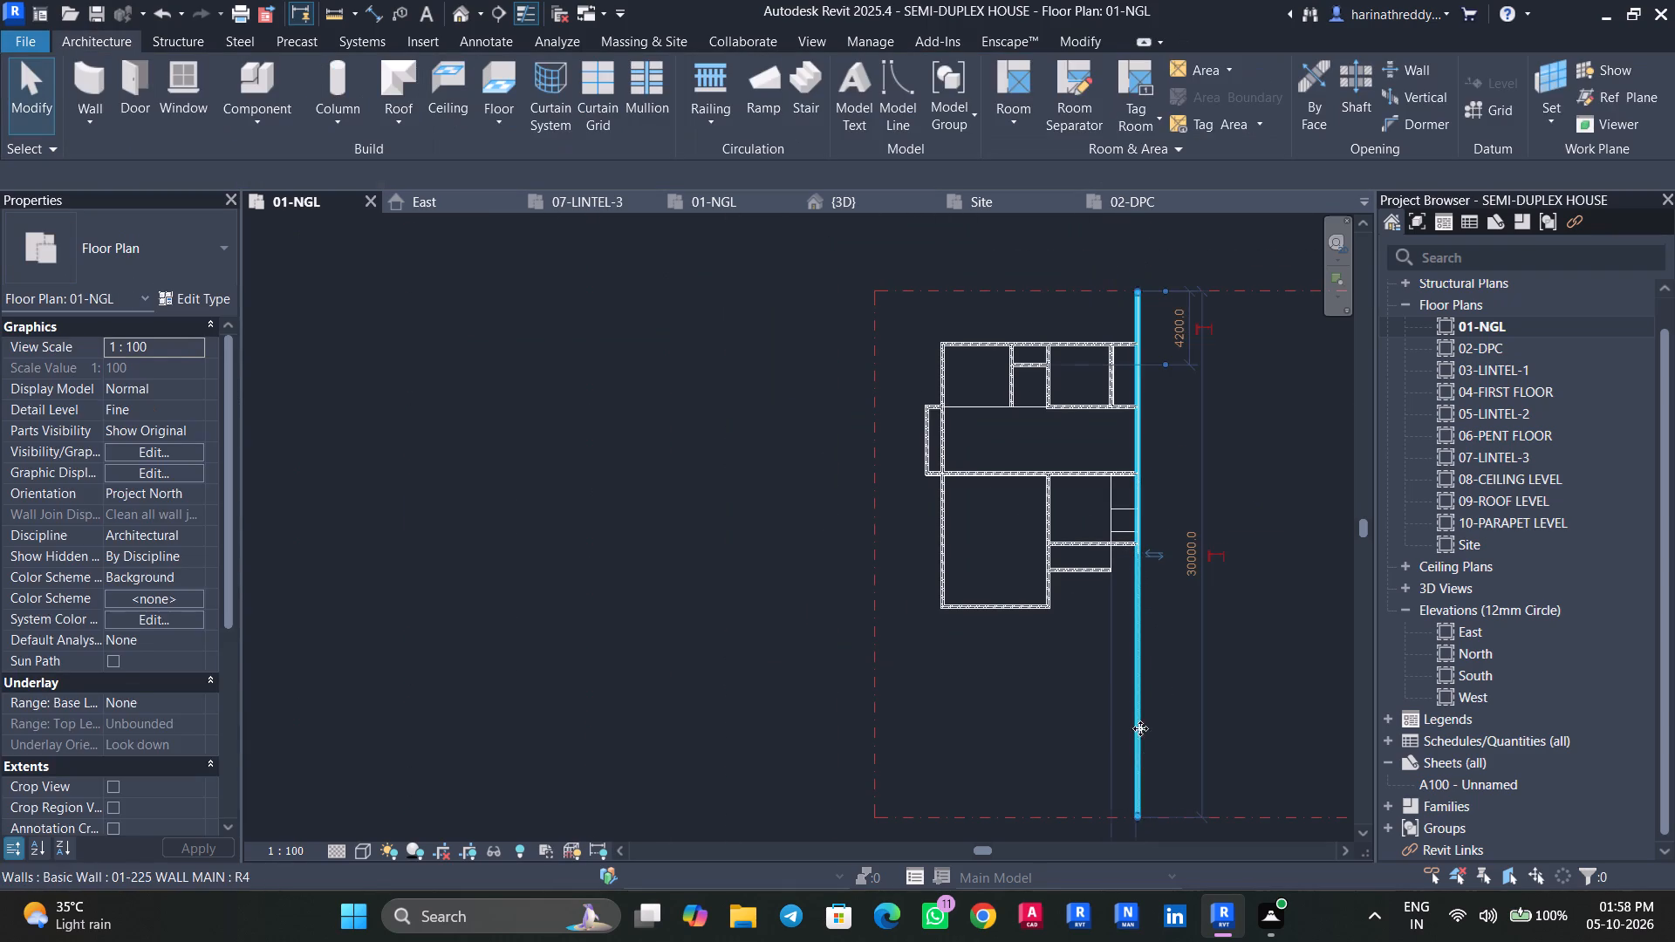
pyautogui.moveTo(1138, 814); pyautogui.dragTo(1131, 553)
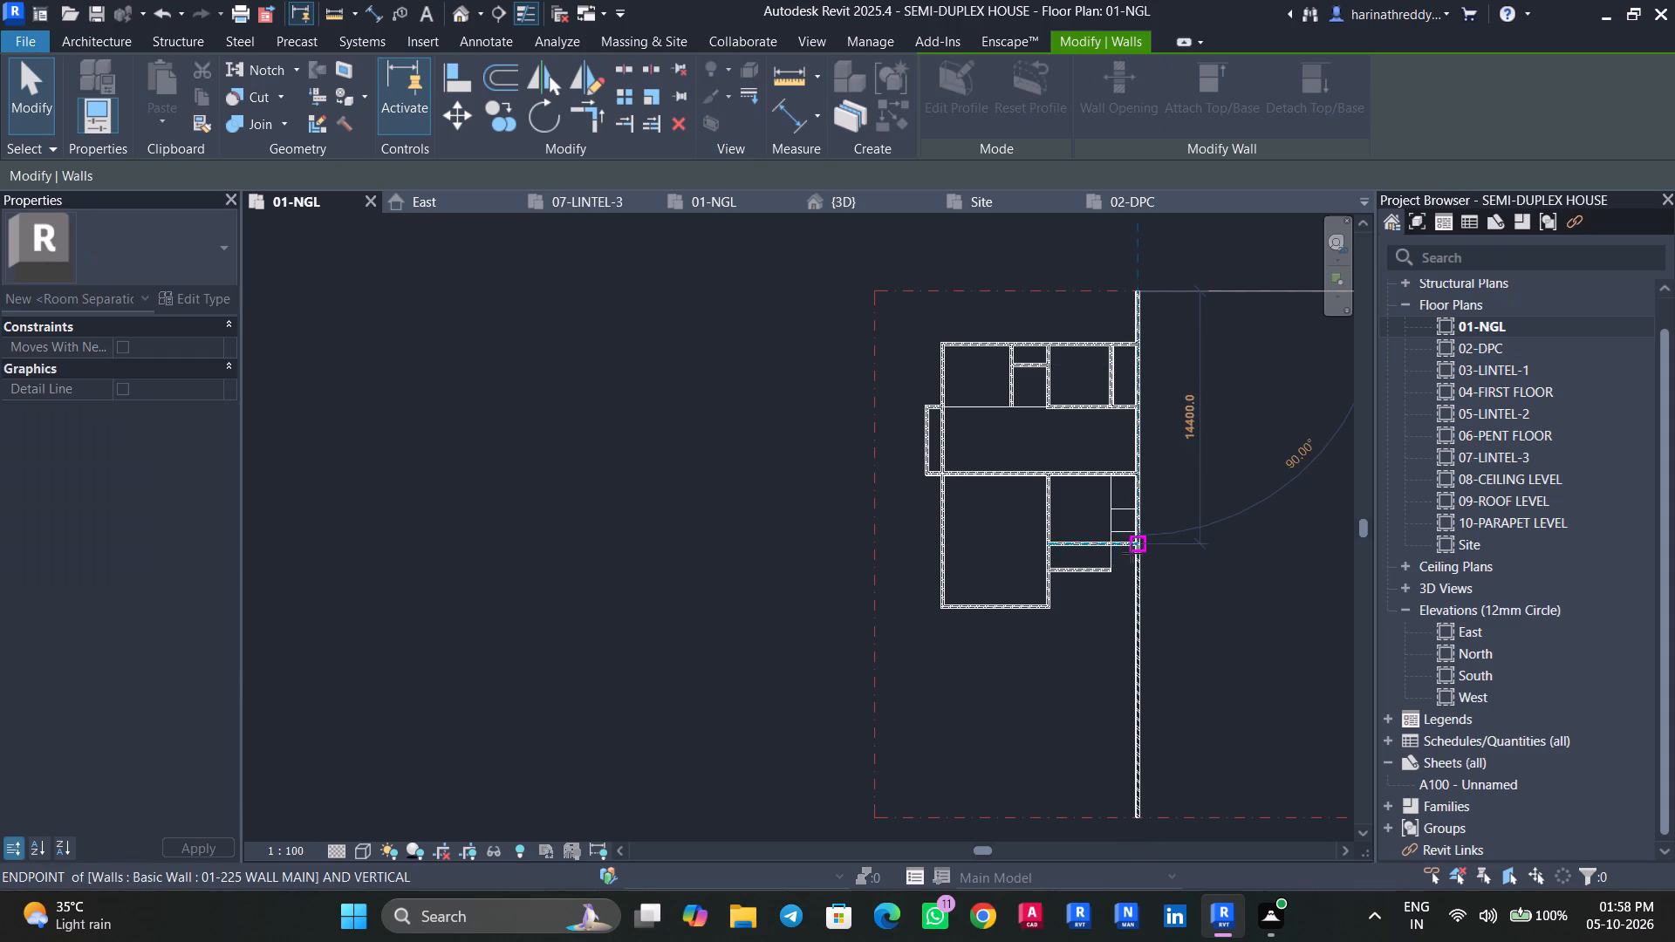
pyautogui.moveTo(1131, 553); pyautogui.dragTo(1134, 555)
pyautogui.scroll(5, 1134, 555)
pyautogui.scroll(-1, 1143, 545)
pyautogui.scroll(1, 1145, 543)
pyautogui.scroll(-1, 1145, 543)
pyautogui.scroll(10, 1145, 543)
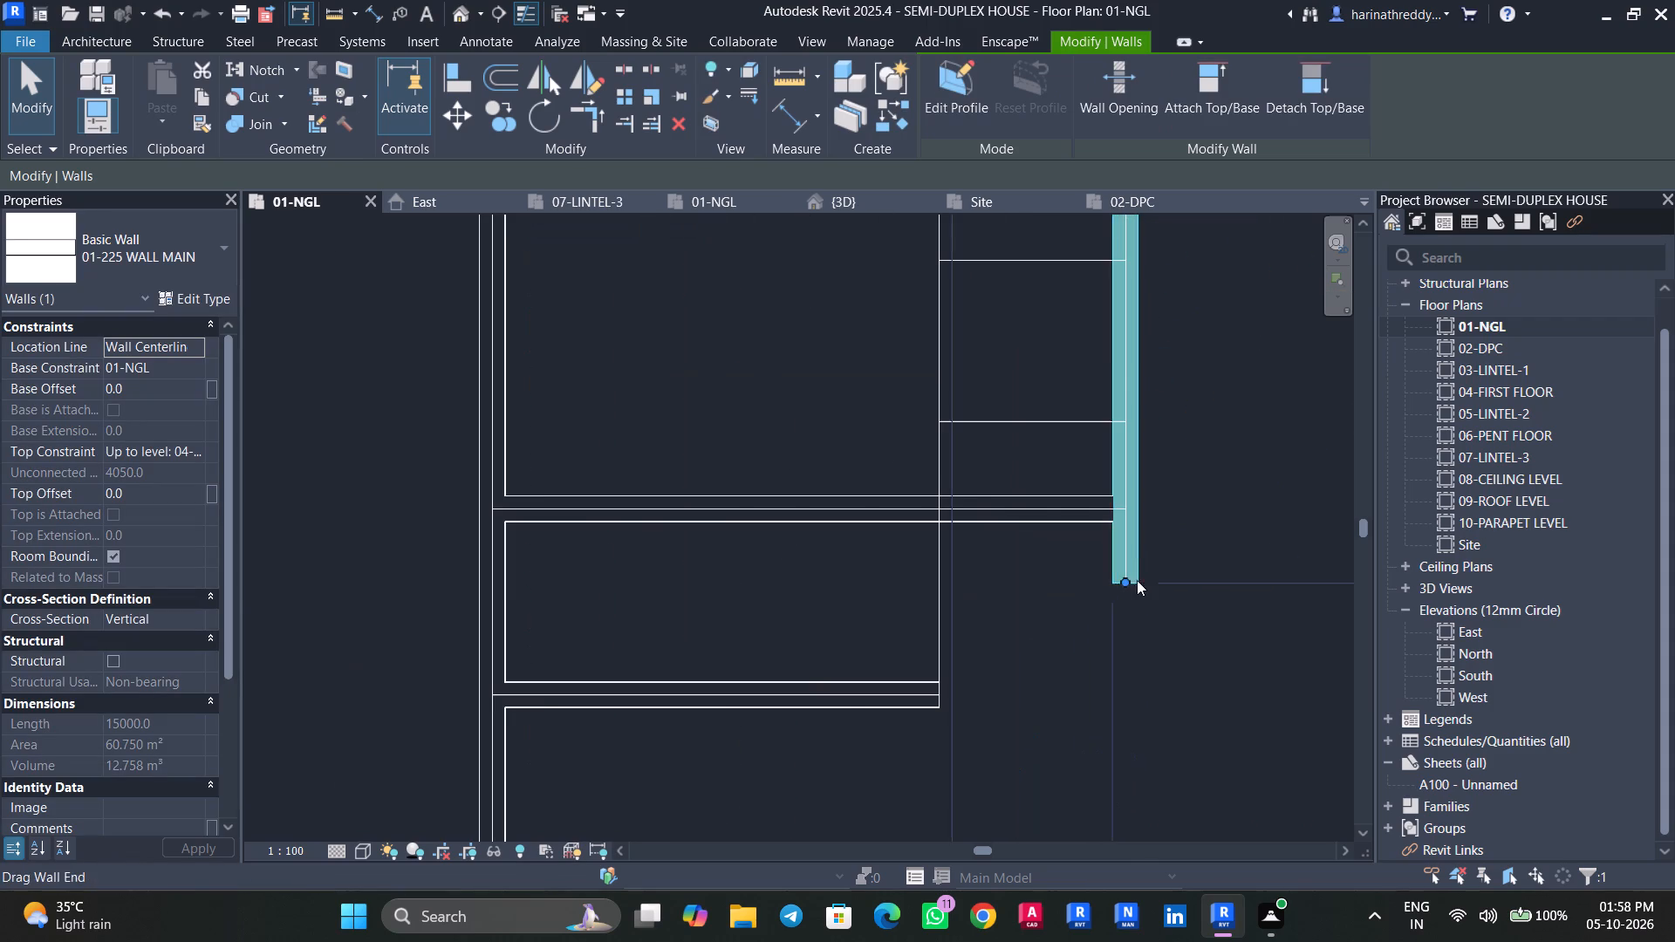
pyautogui.moveTo(1130, 573); pyautogui.dragTo(1127, 522)
pyautogui.press('Escape')
pyautogui.scroll(-4, 1160, 535)
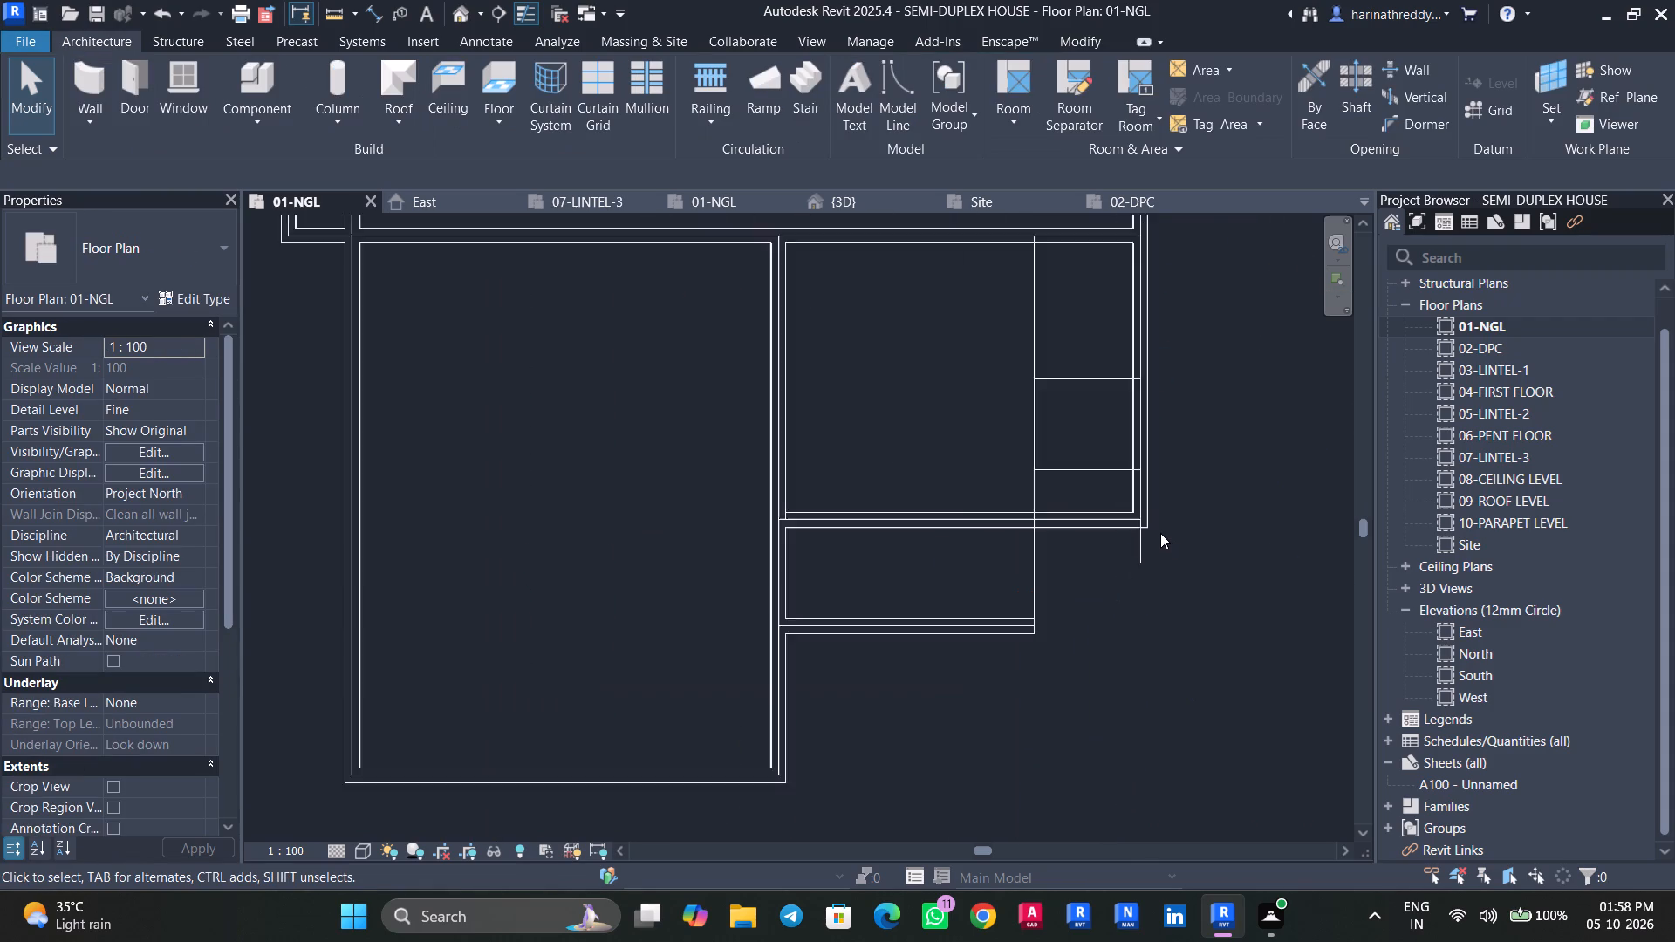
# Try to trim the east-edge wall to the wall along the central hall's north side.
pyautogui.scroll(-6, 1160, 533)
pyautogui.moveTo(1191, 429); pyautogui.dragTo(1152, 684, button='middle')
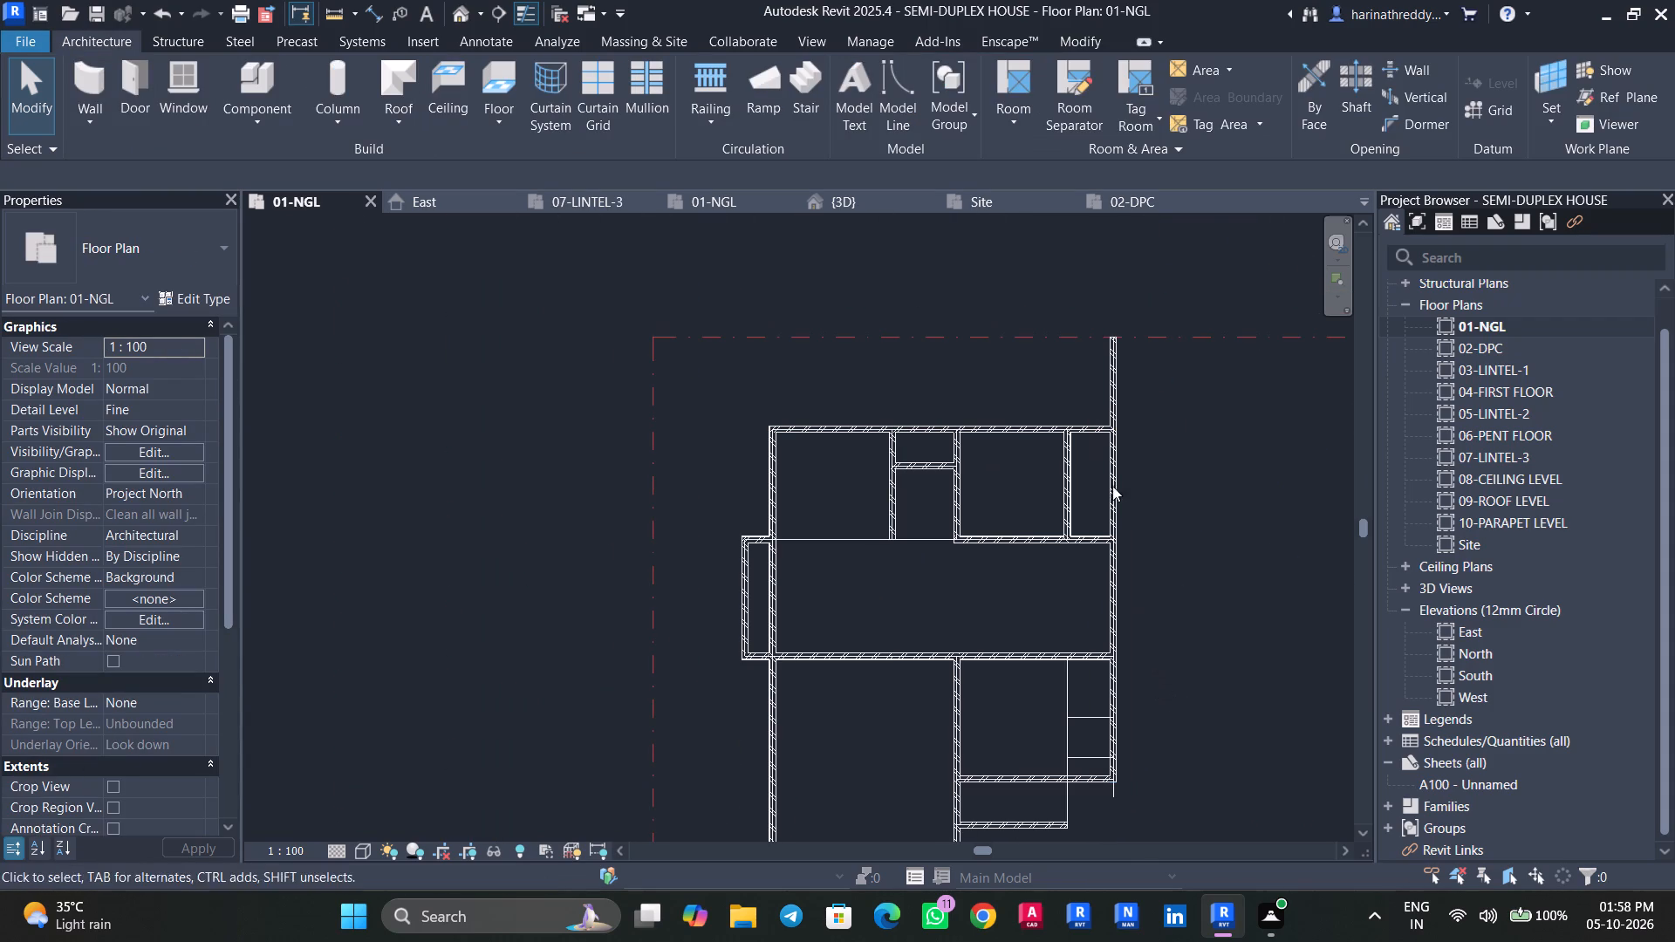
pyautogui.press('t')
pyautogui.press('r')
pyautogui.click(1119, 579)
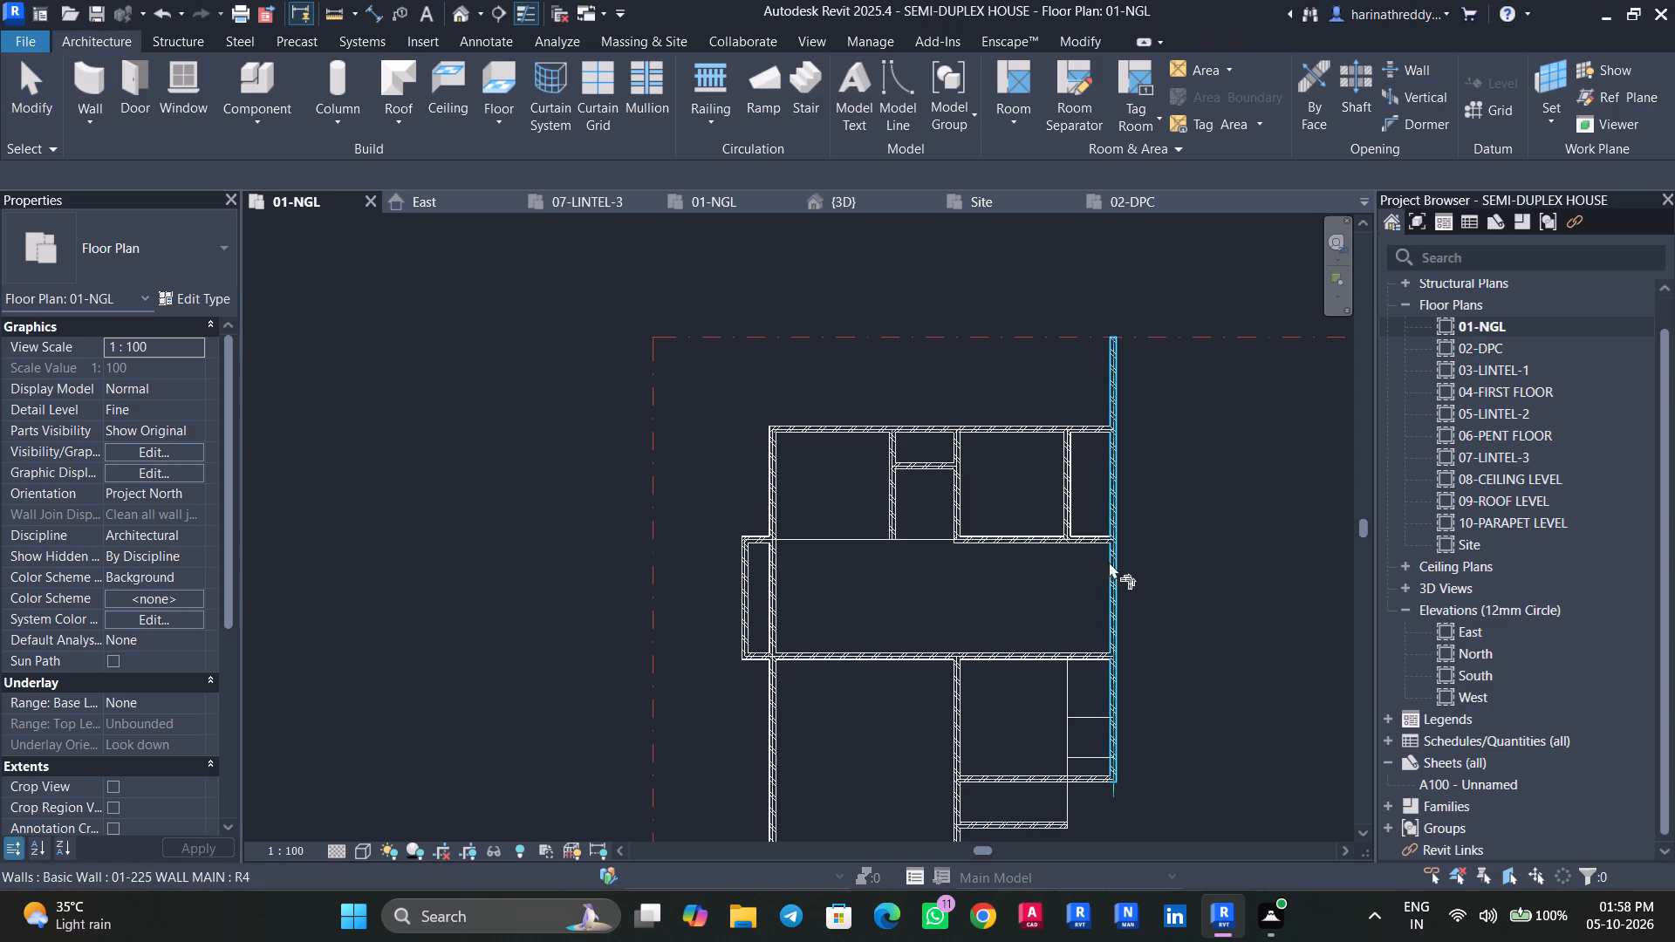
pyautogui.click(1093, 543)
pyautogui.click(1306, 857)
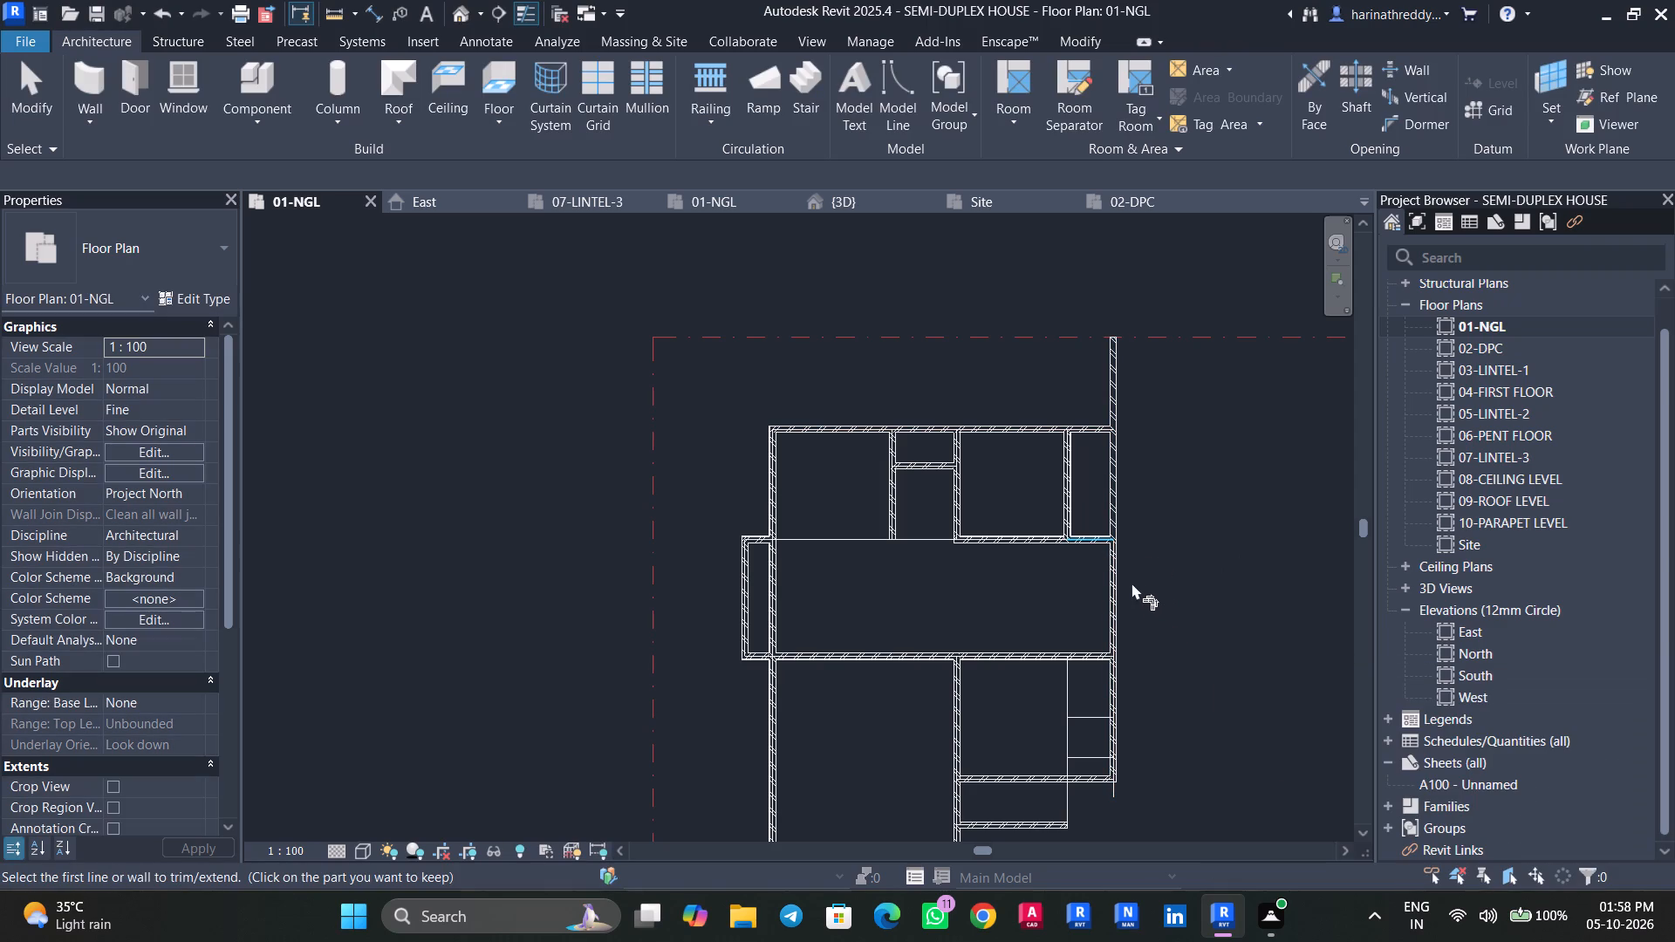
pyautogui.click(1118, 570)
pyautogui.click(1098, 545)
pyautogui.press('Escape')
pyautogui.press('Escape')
# Move the east-edge wall's north end down to the central hall's north wall, about 7900 mm long, unjoining the conflicting walls.
pyautogui.click(1110, 499)
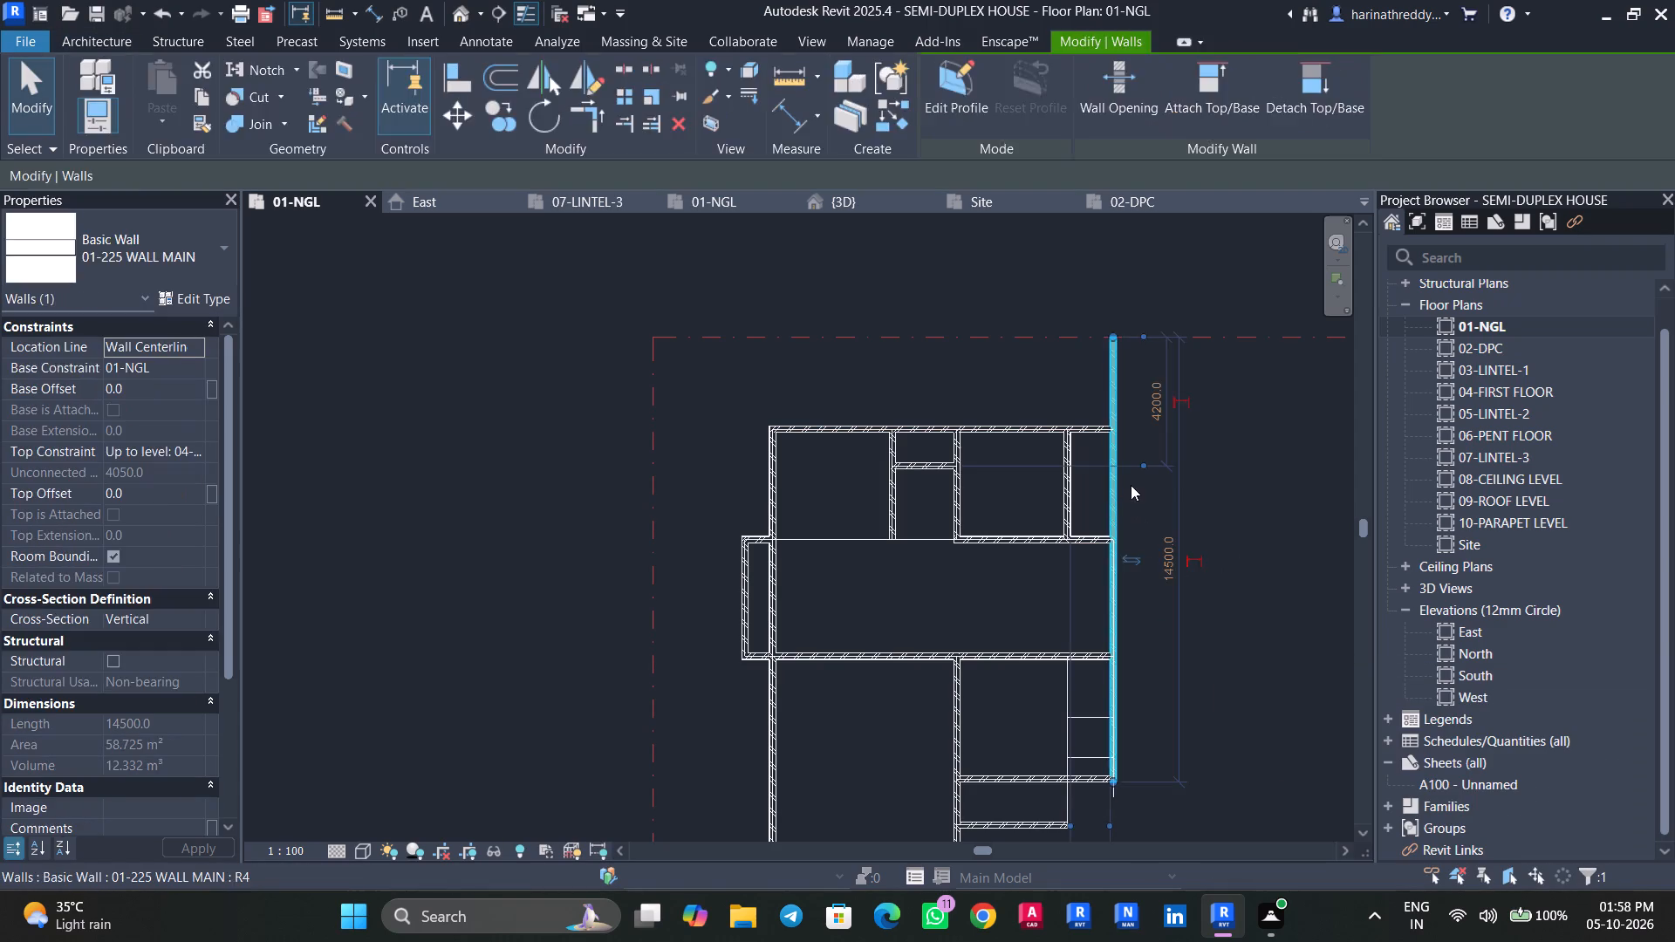
pyautogui.press('Escape')
pyautogui.press('Tab')
pyautogui.click(1118, 477)
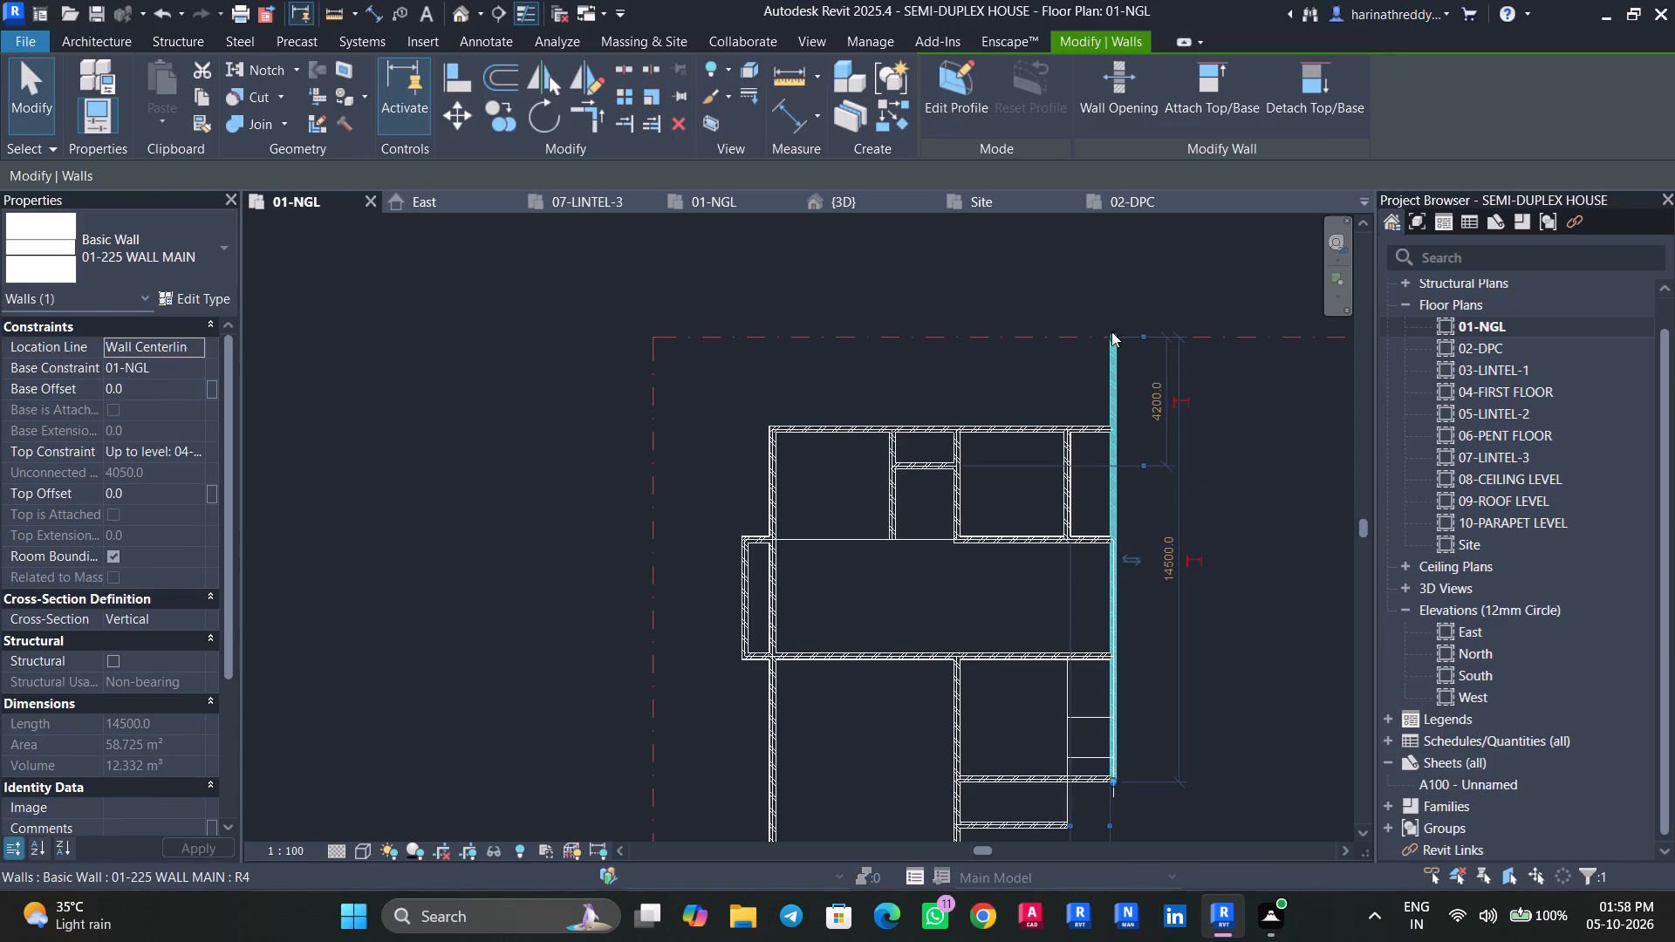
pyautogui.moveTo(1111, 331); pyautogui.dragTo(1110, 534)
pyautogui.scroll(1, 1128, 547)
pyautogui.scroll(-2, 1128, 547)
pyautogui.scroll(6, 1130, 547)
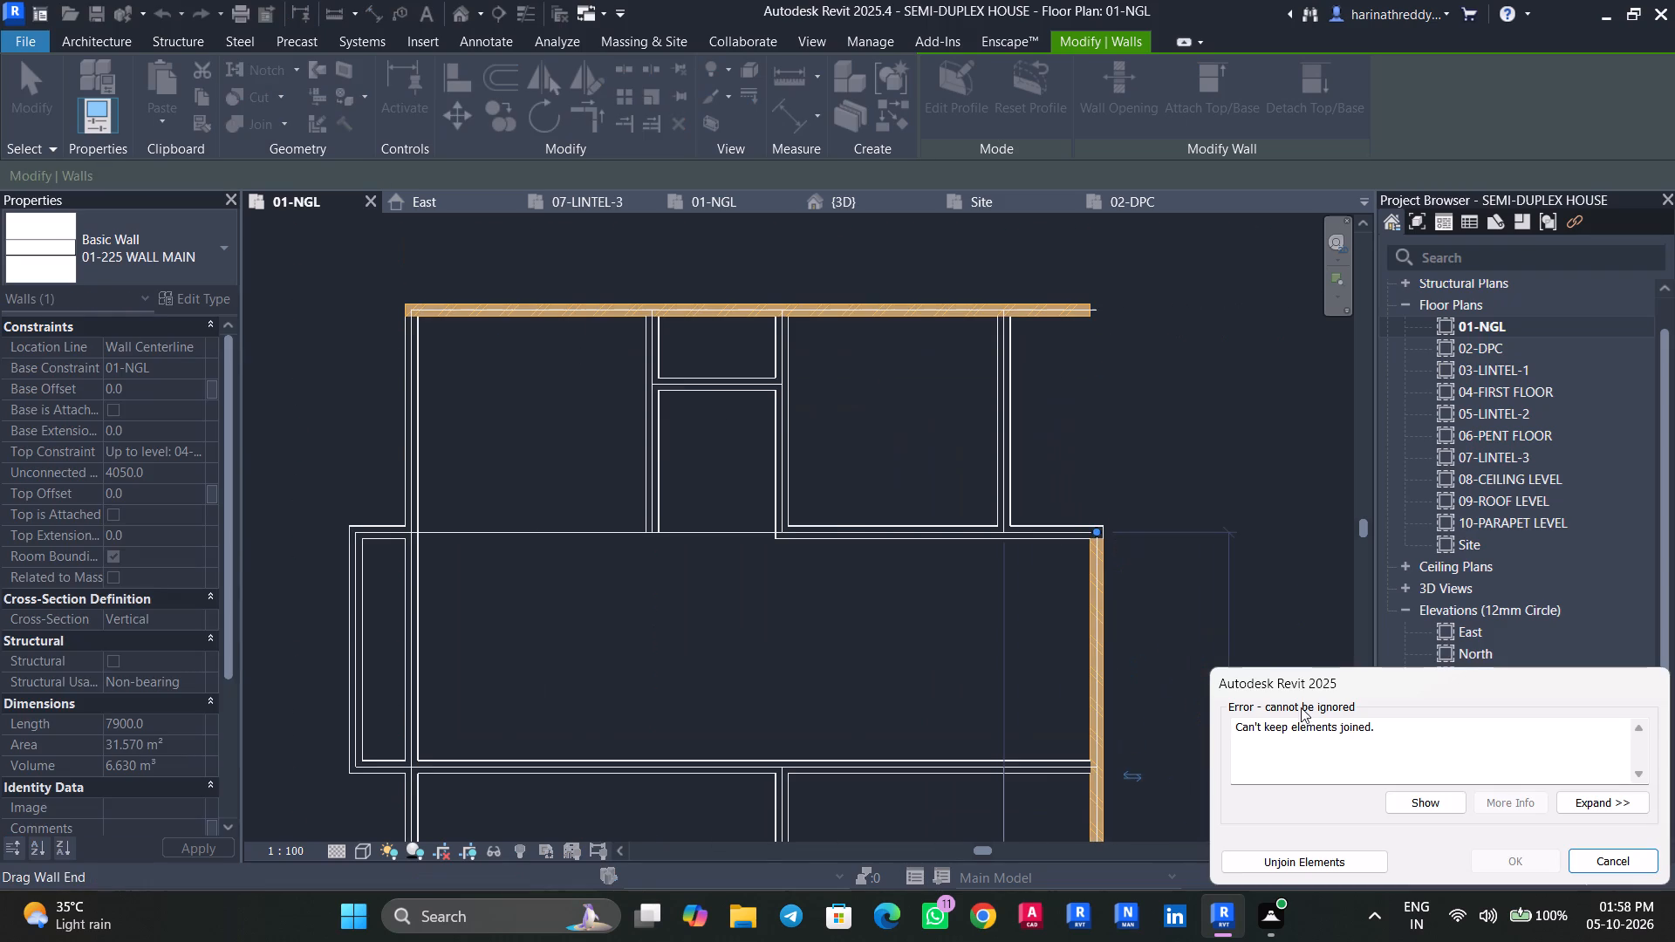
pyautogui.click(1285, 866)
pyautogui.press('Escape')
pyautogui.press('Escape')
# Align the east-edge wall's south end face with the outer face of the southeast room's south wall.
pyautogui.moveTo(1125, 448); pyautogui.dragTo(1122, 184, button='middle')
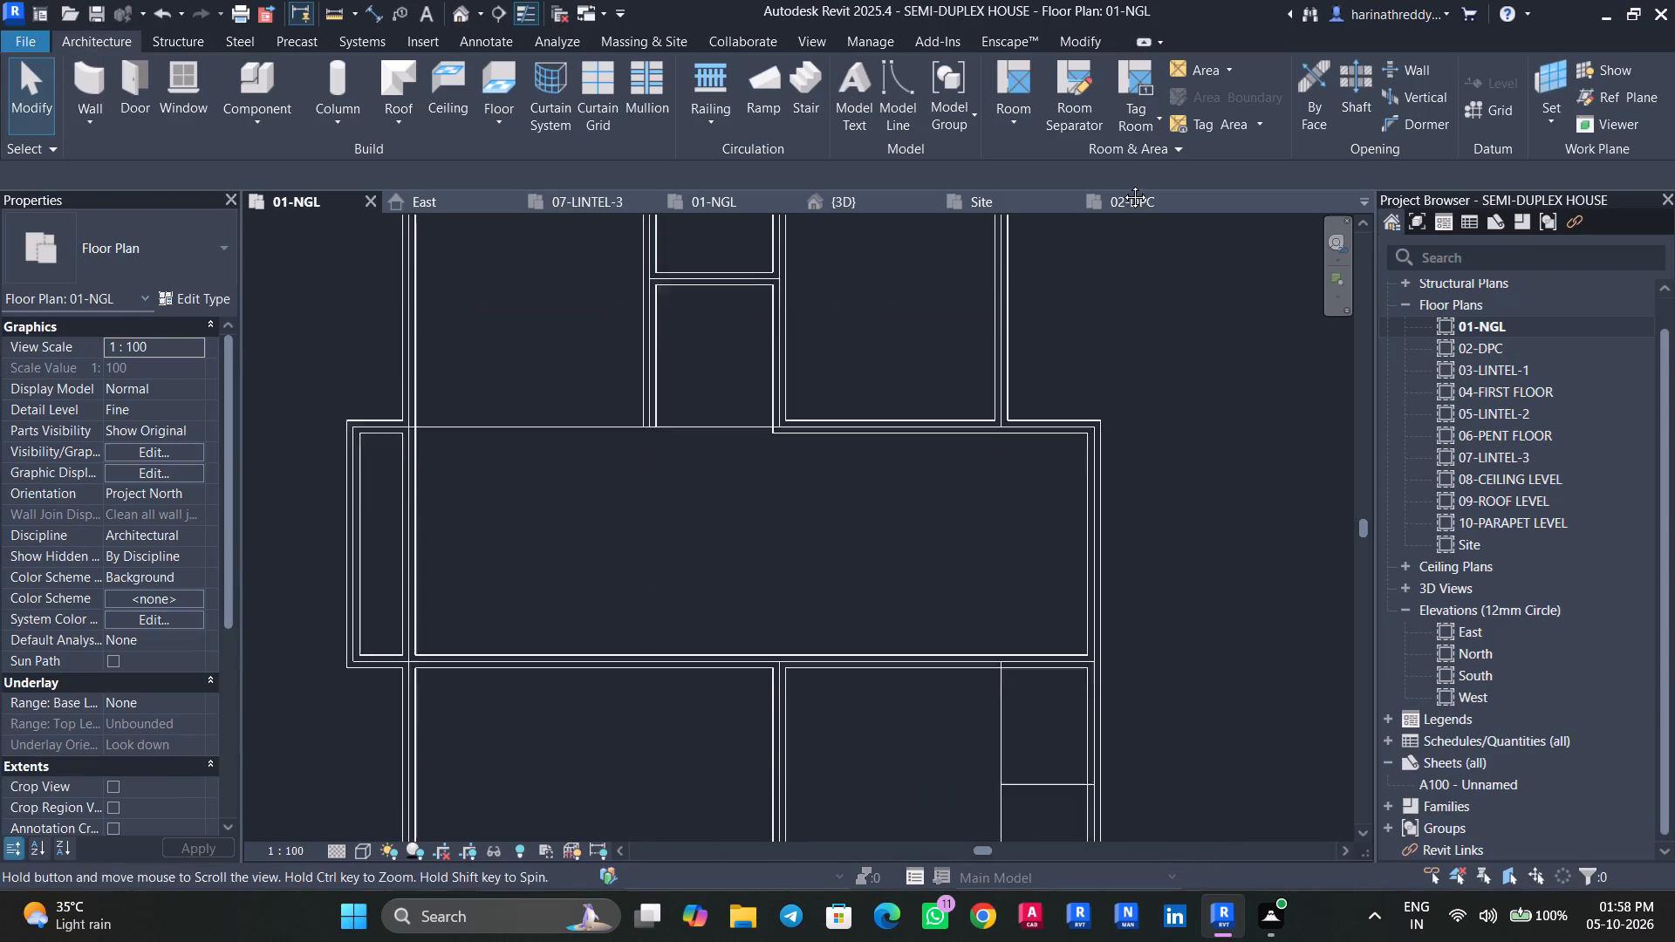
pyautogui.moveTo(1122, 184); pyautogui.dragTo(1122, 148, button='middle')
pyautogui.scroll(20, 1072, 842)
pyautogui.scroll(2, 1072, 842)
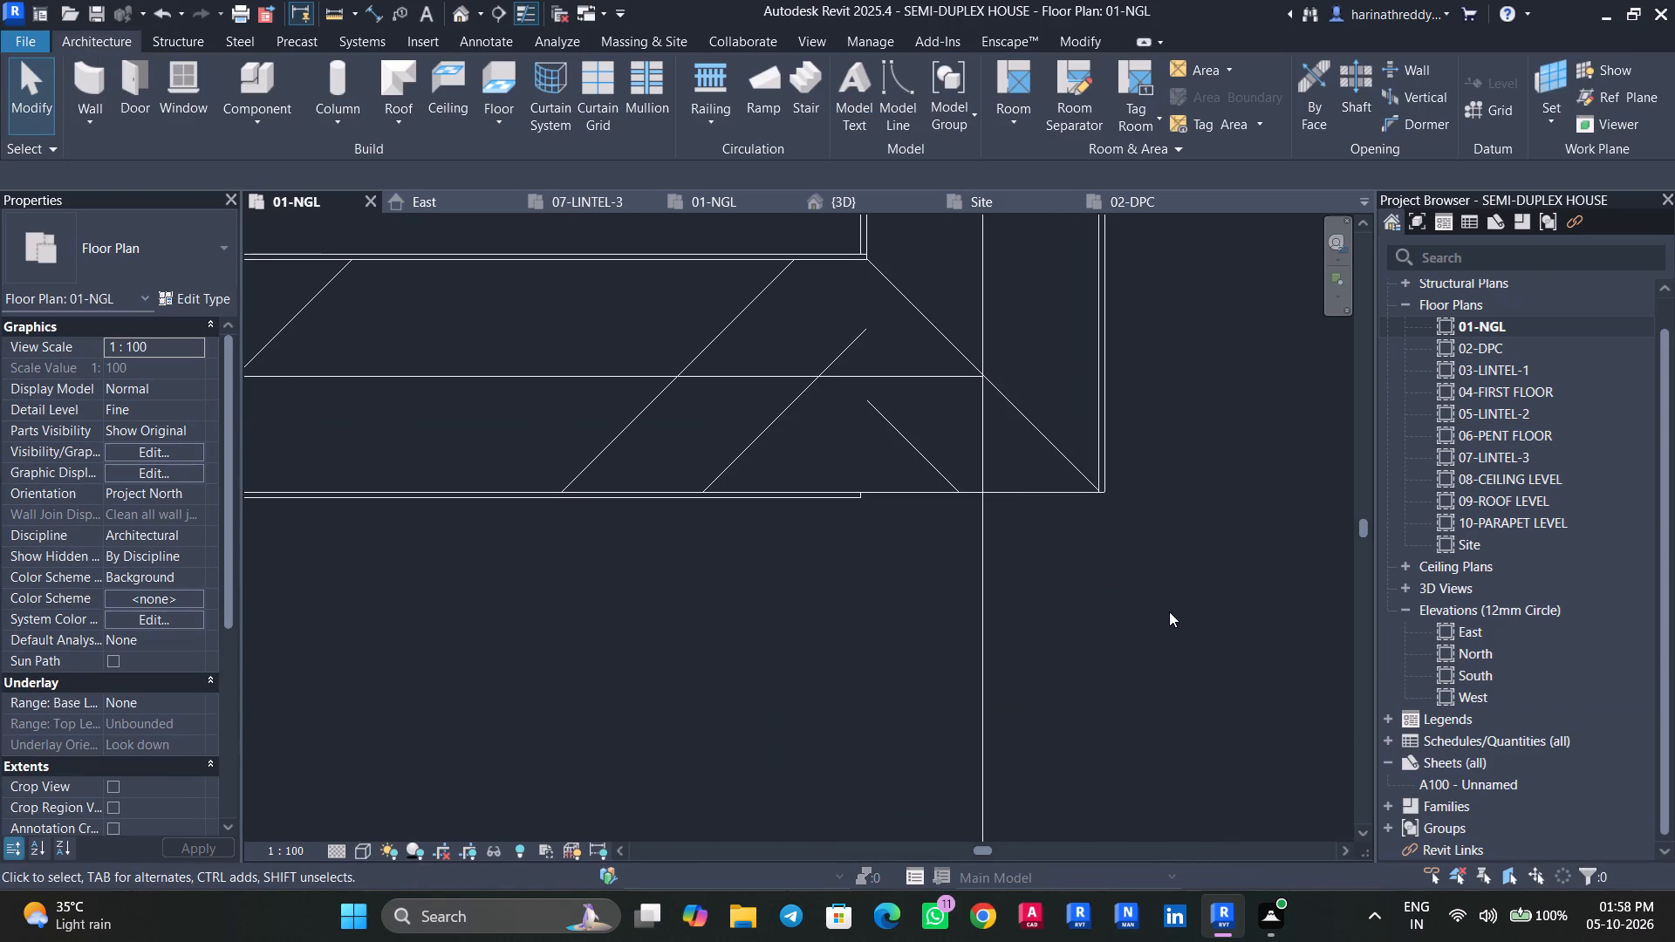
pyautogui.write('AL')
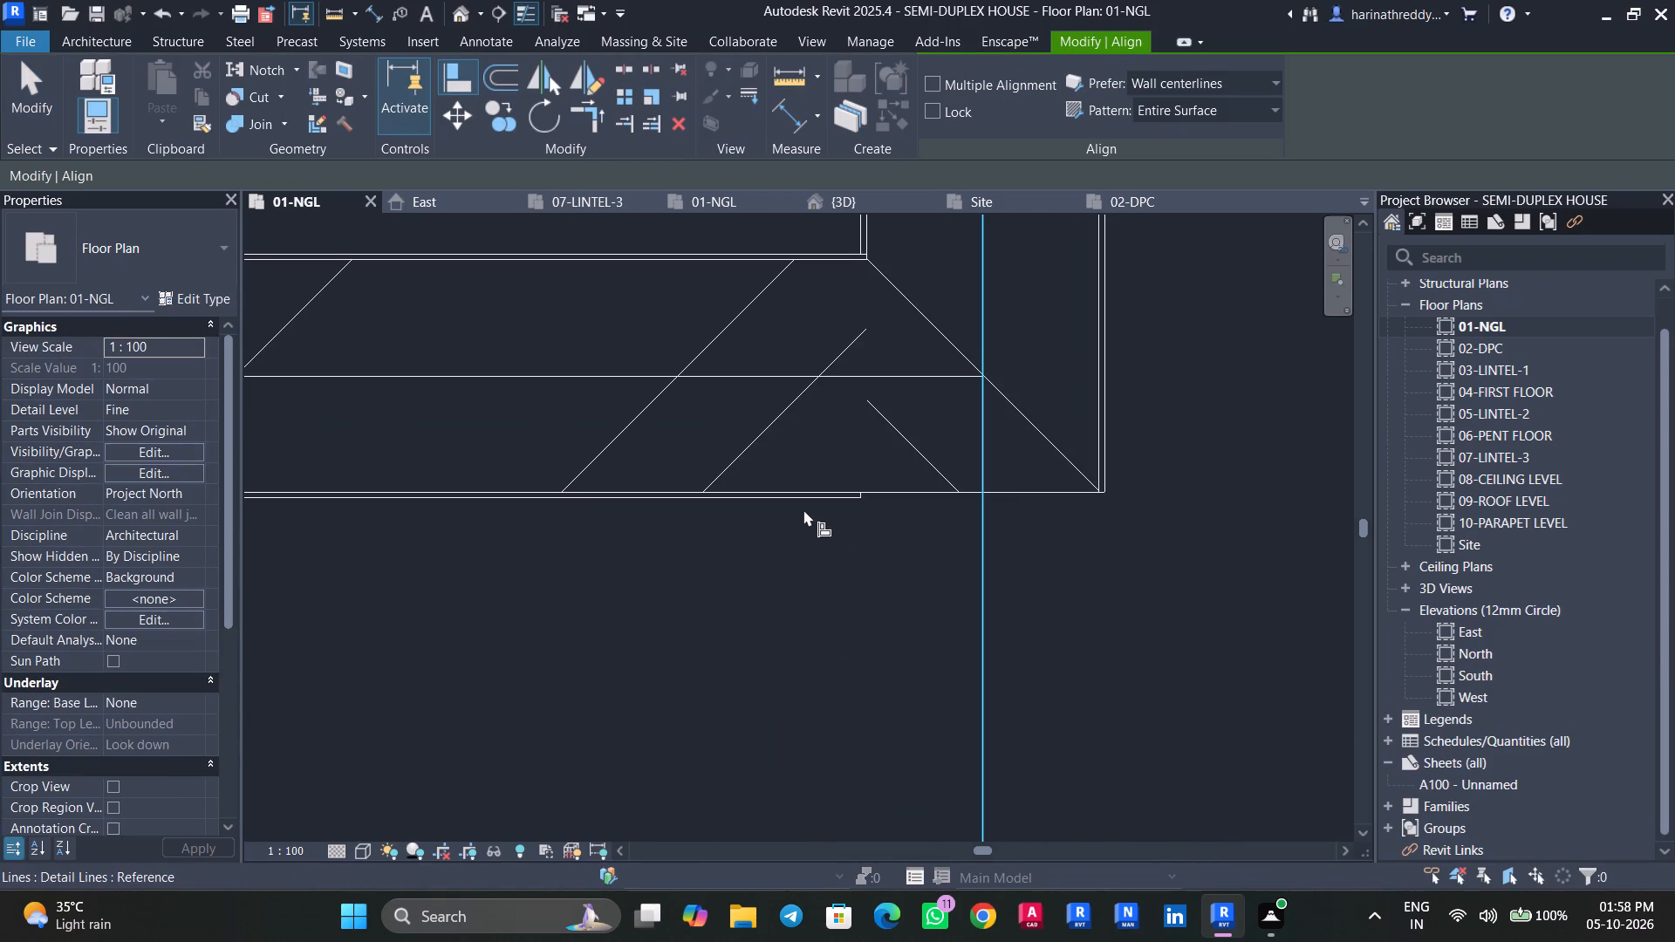
pyautogui.click(806, 498)
pyautogui.click(961, 492)
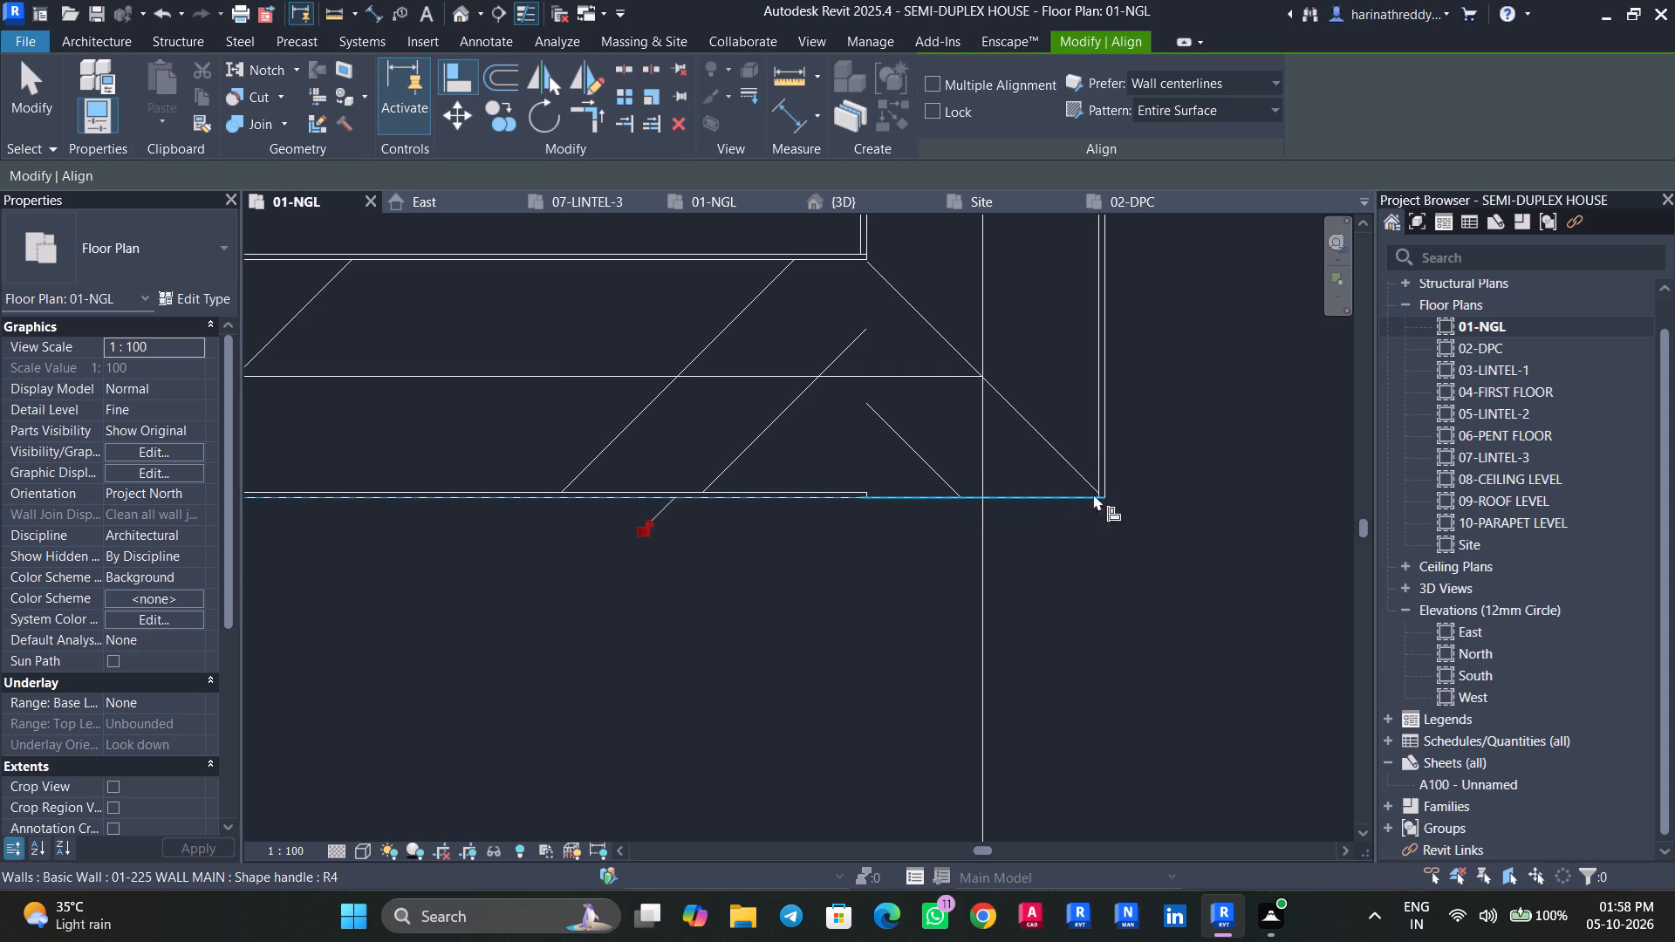
pyautogui.press('Escape')
pyautogui.press('Escape')
pyautogui.press('Escape')
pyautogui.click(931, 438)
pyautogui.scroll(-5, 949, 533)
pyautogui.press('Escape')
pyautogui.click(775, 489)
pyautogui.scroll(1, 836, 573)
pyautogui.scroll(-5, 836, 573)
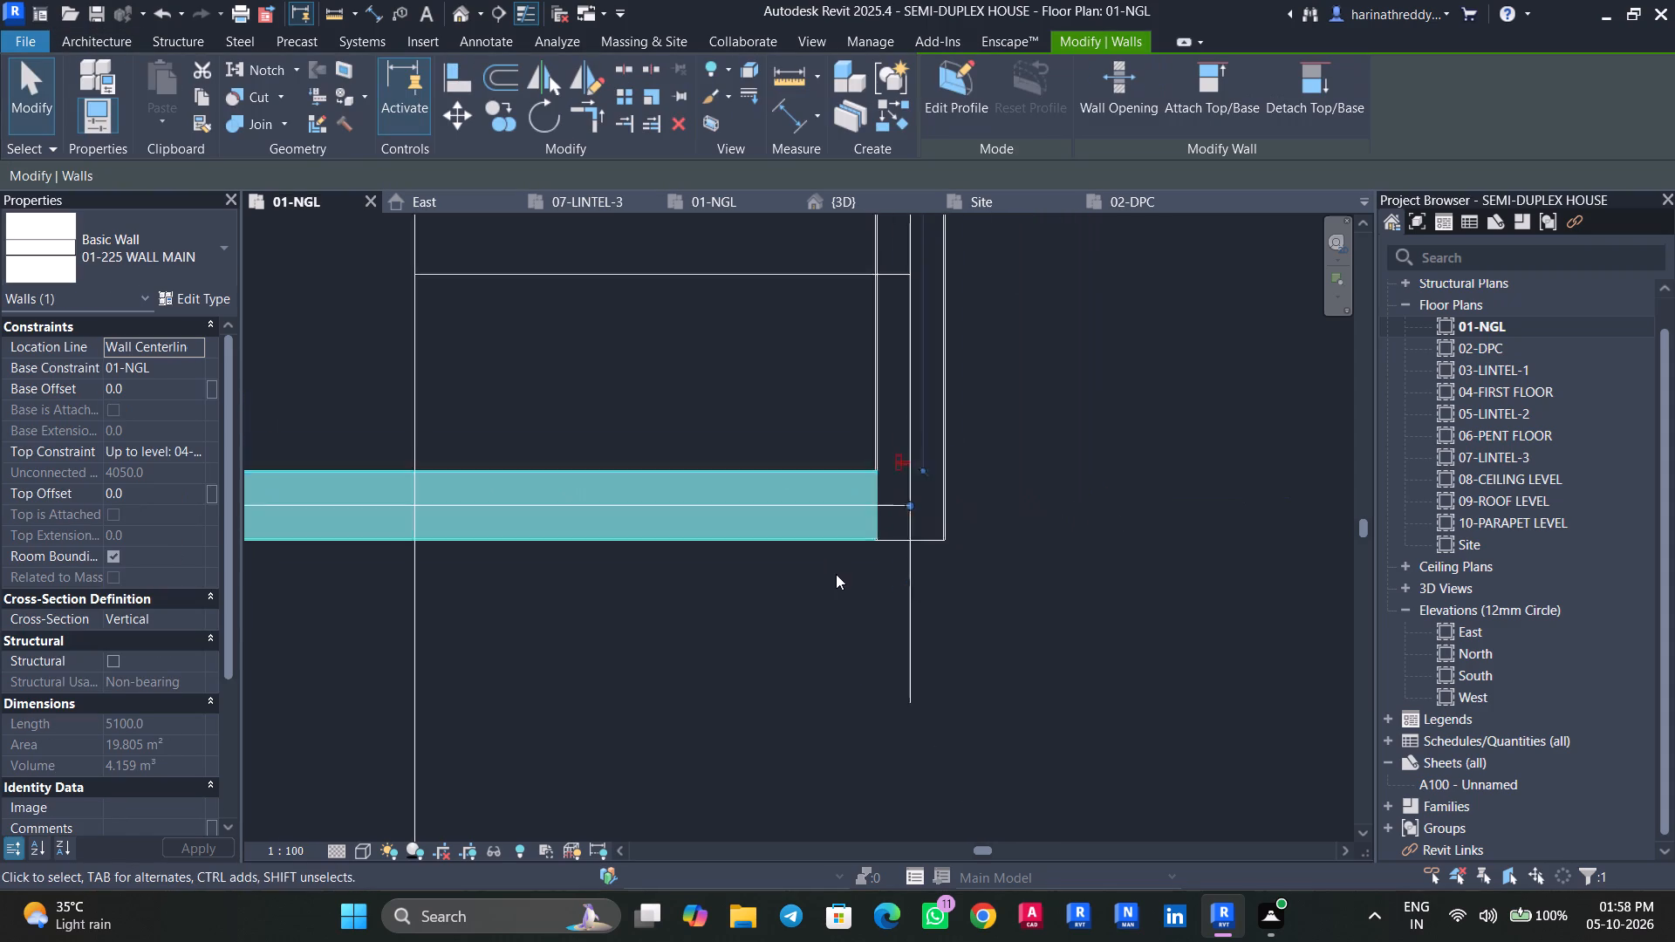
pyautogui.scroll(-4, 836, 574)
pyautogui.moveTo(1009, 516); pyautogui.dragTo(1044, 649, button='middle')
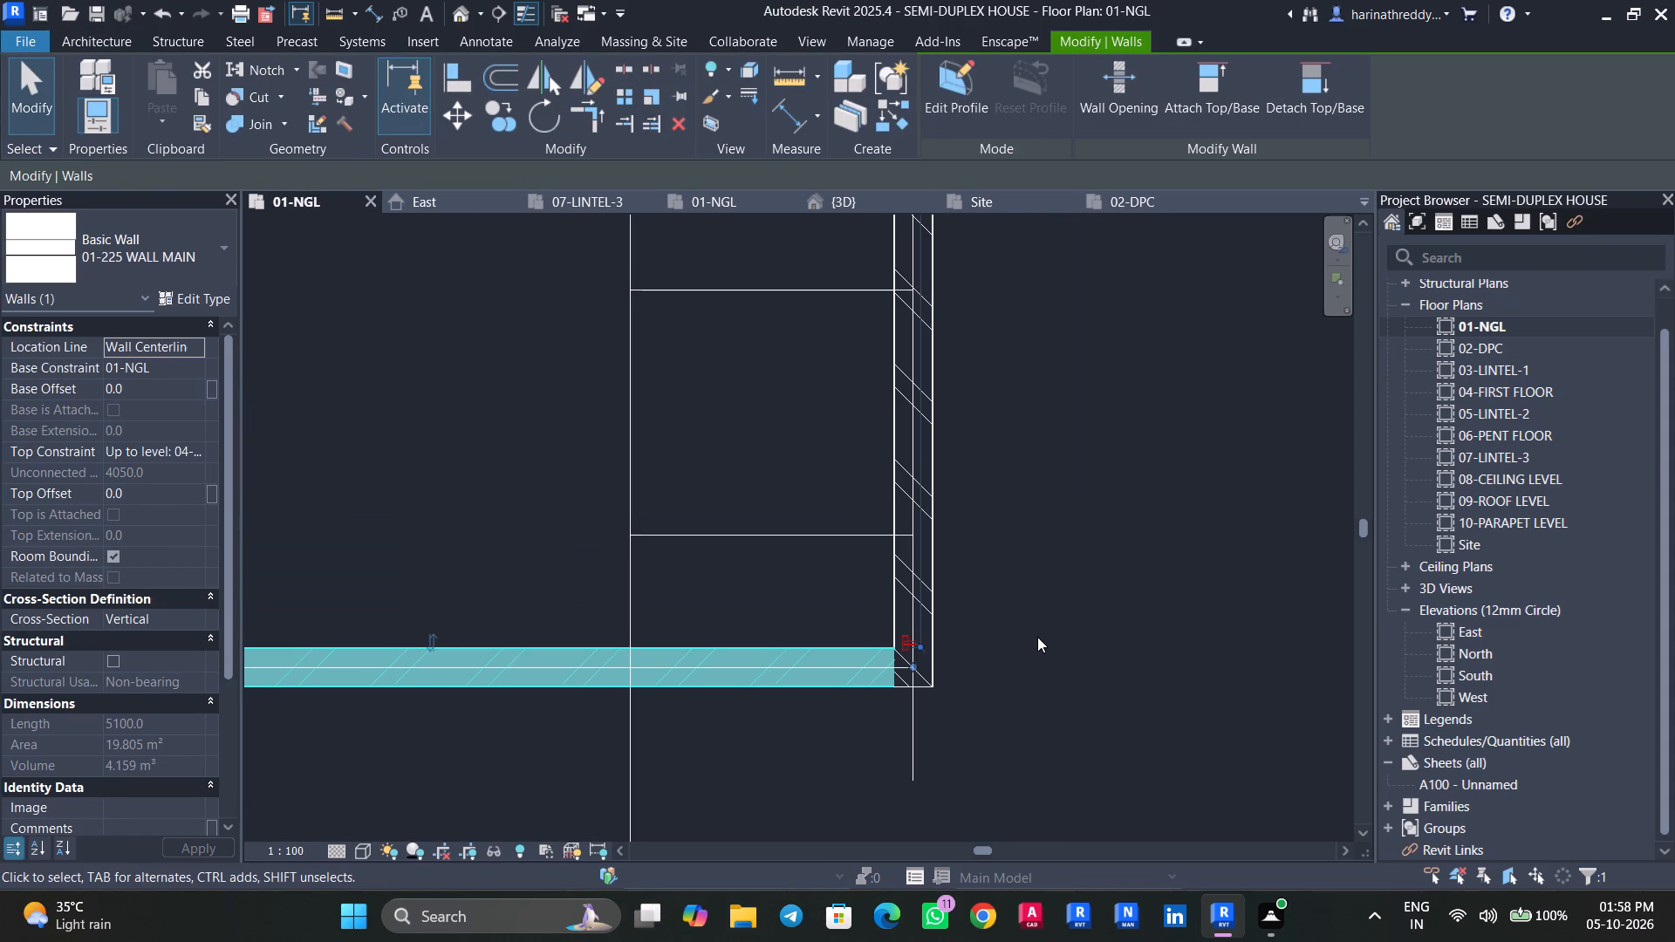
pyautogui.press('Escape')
# Shorten the house's north wall by moving its east end back to the vertical wall at the northeast room's east side.
pyautogui.scroll(-11, 1037, 623)
pyautogui.moveTo(1050, 610); pyautogui.dragTo(1074, 764, button='middle')
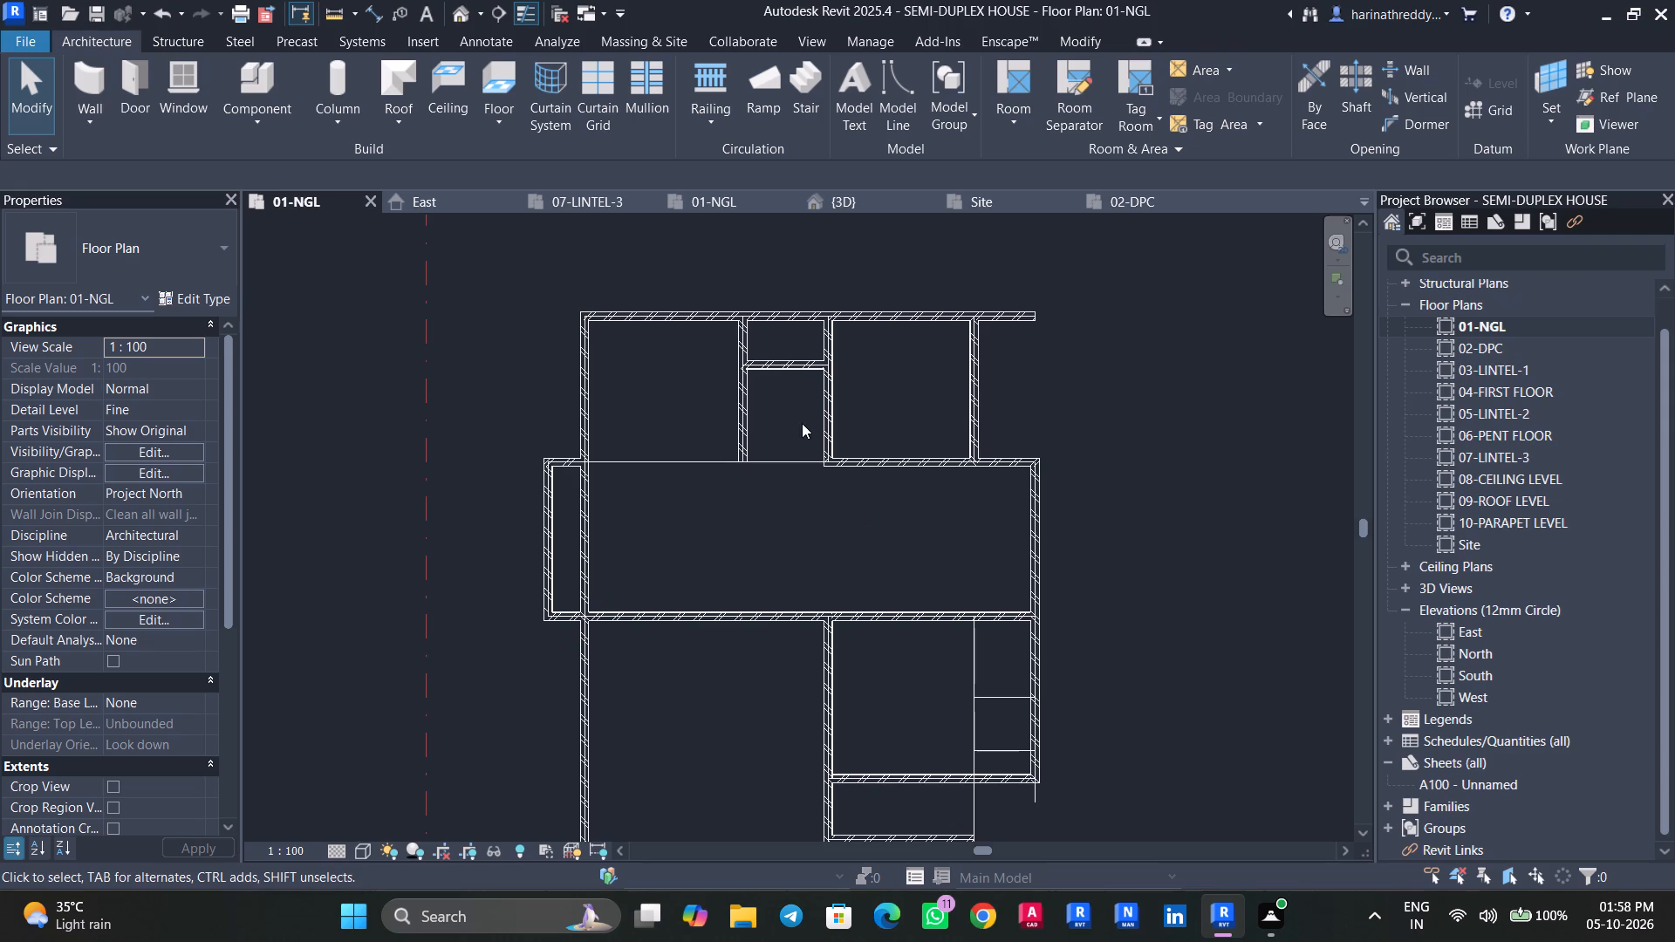
pyautogui.moveTo(885, 393); pyautogui.dragTo(910, 598, button='middle')
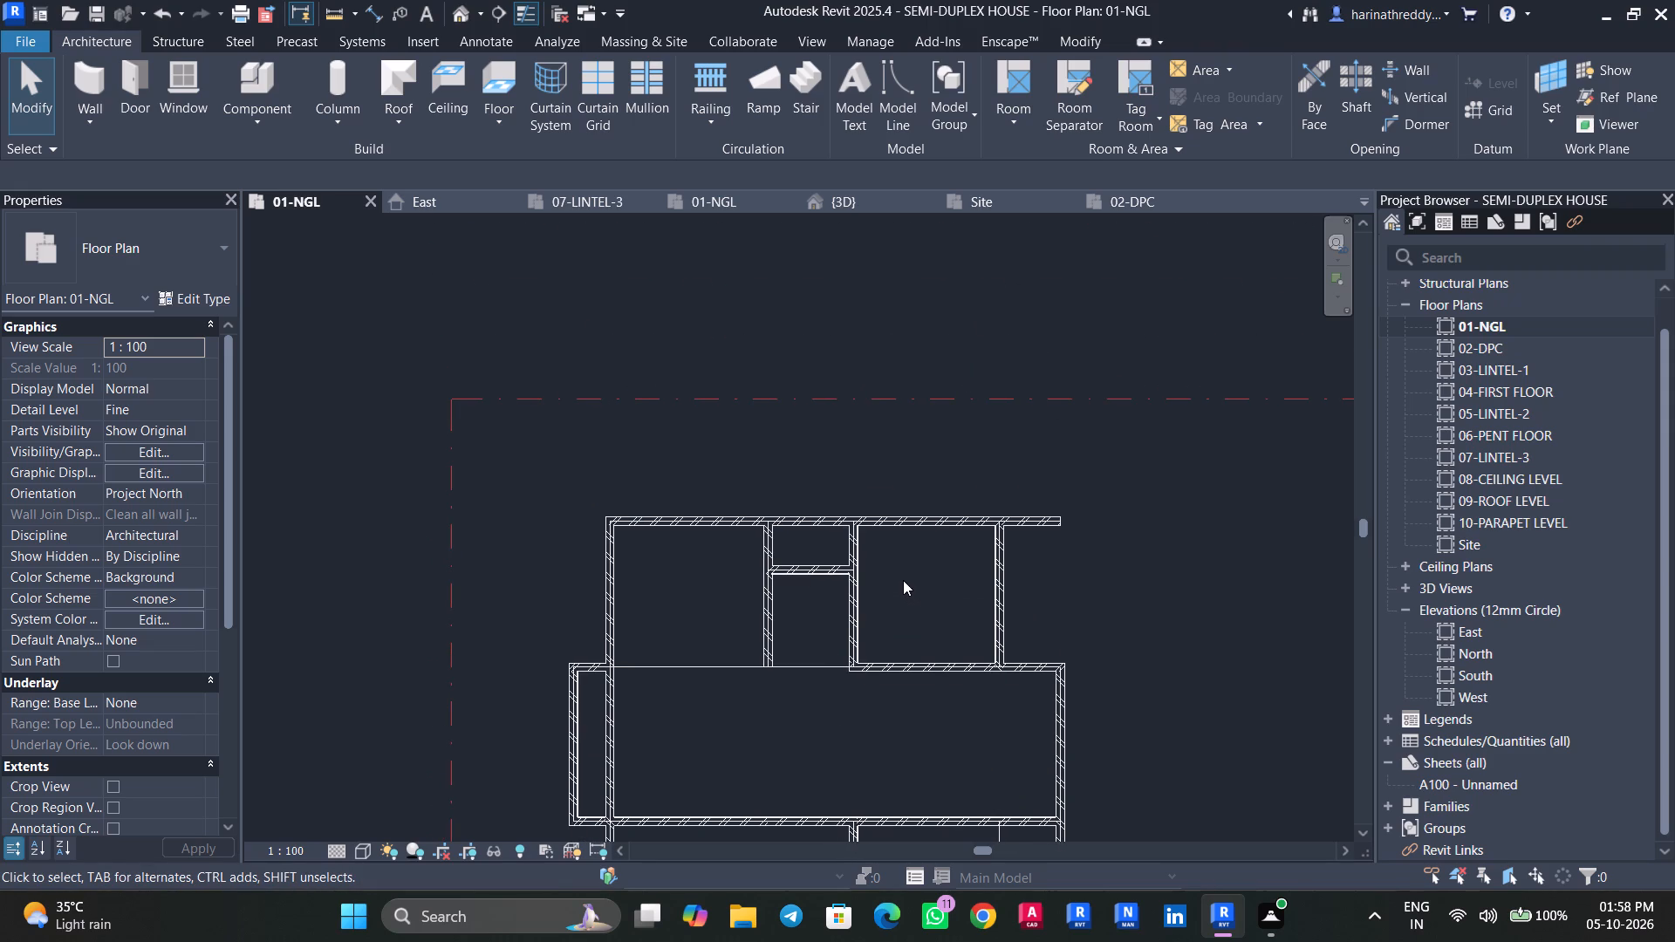
pyautogui.scroll(3, 1016, 461)
pyautogui.click(1046, 563)
pyautogui.moveTo(1081, 550); pyautogui.dragTo(1029, 551)
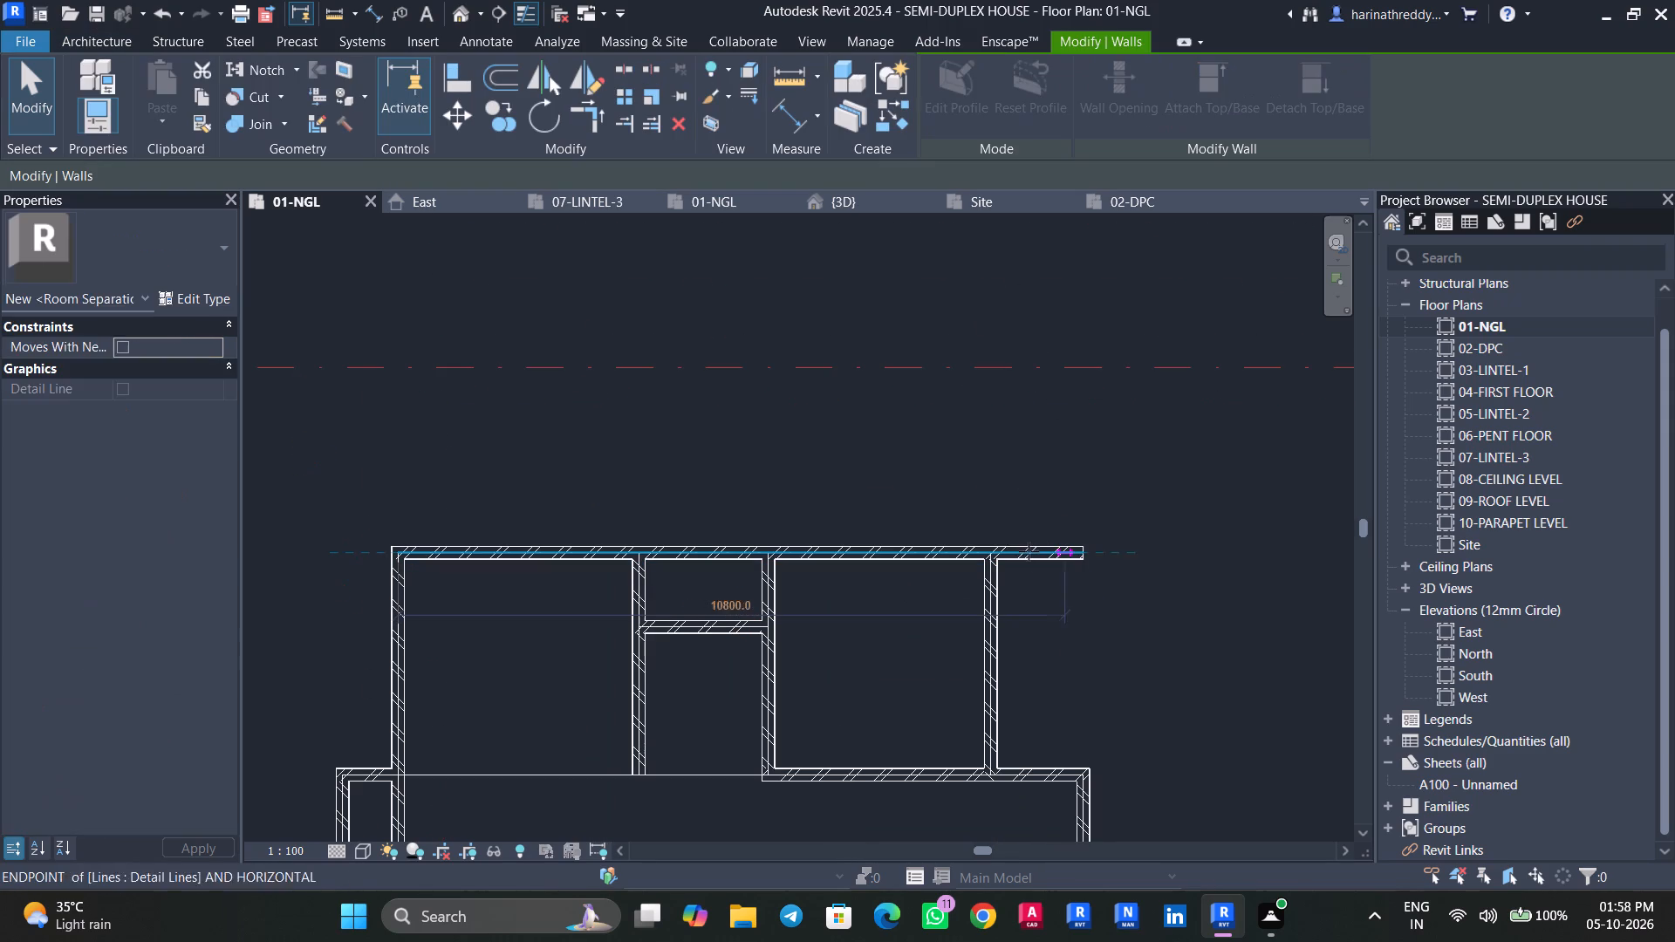
pyautogui.moveTo(1029, 551); pyautogui.dragTo(1002, 553)
pyautogui.scroll(8, 1002, 563)
pyautogui.press('Escape')
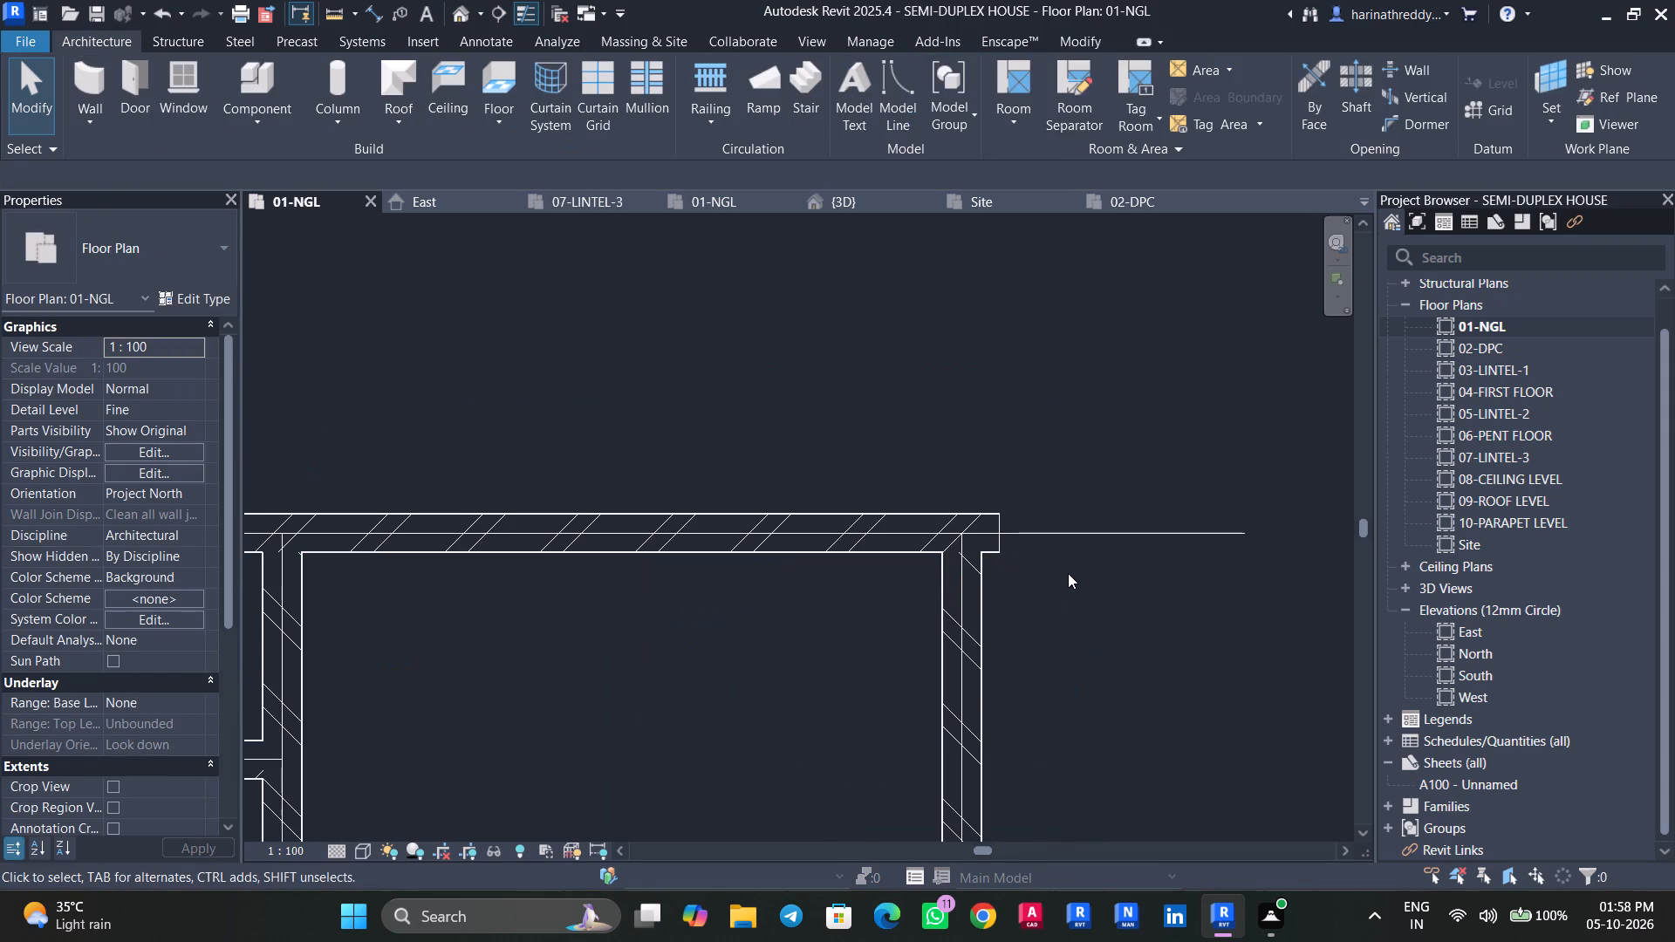
# Align the north wall's east end face with the outer face of the northeast room's east wall.
pyautogui.write('AL')
pyautogui.click(988, 582)
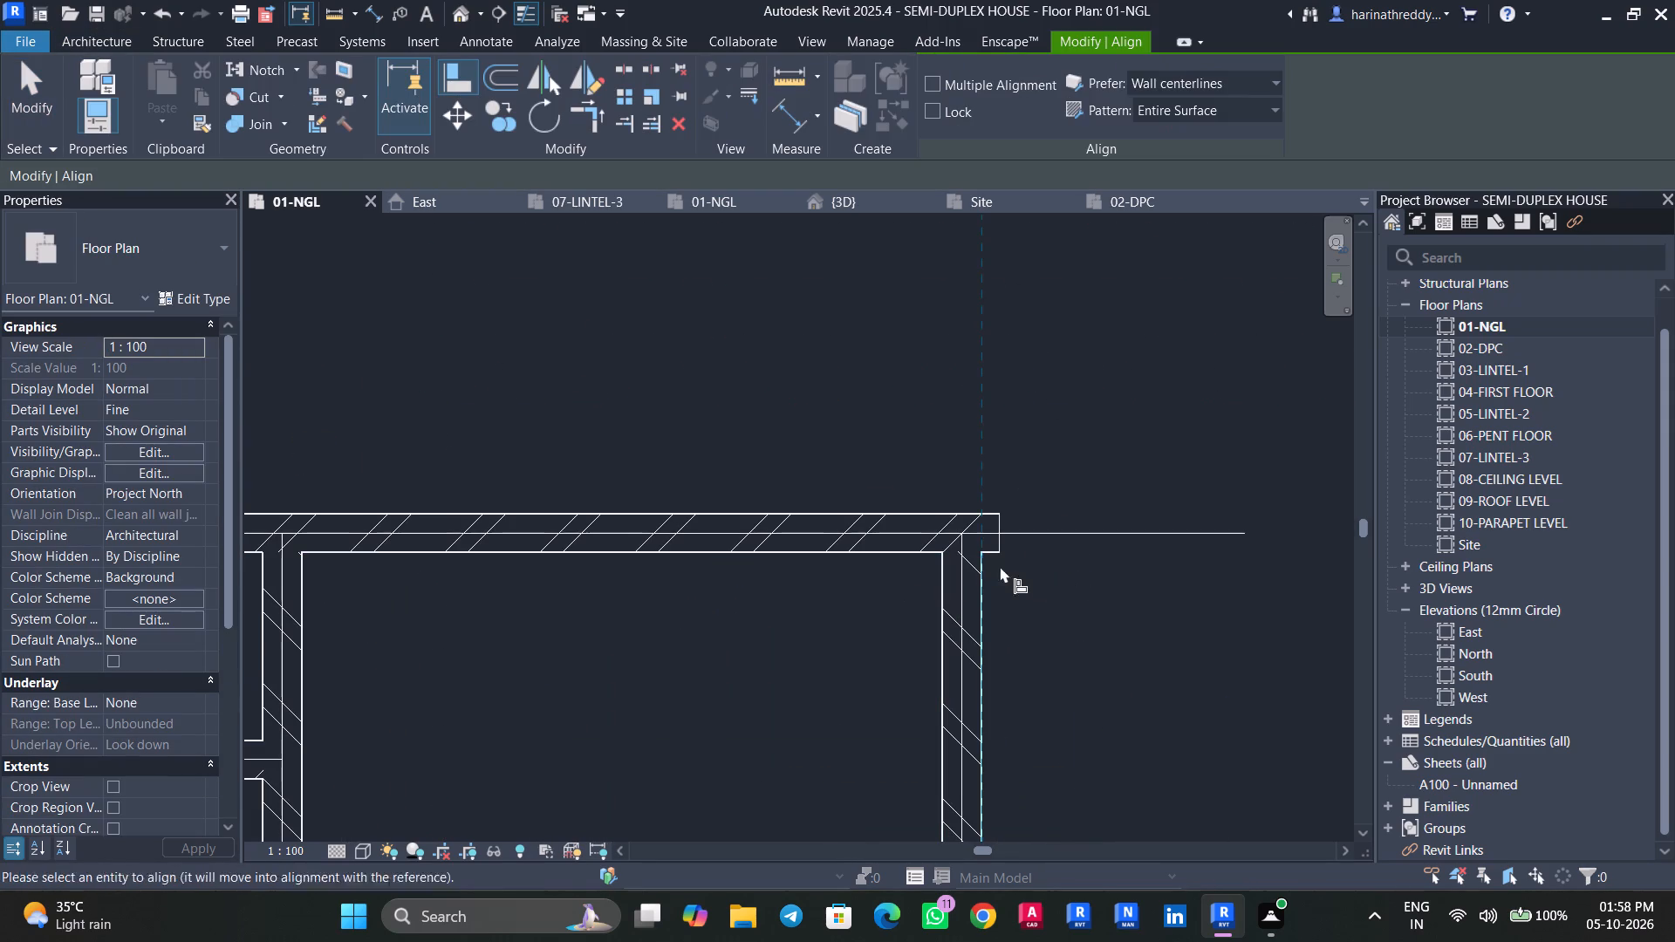
pyautogui.click(1008, 543)
pyautogui.press('Escape')
pyautogui.press('Escape')
# Split the detail line along the north wall at two points about 1700 mm apart, above the small middle room.
pyautogui.scroll(1, 687, 627)
pyautogui.scroll(-2, 687, 627)
pyautogui.moveTo(687, 630); pyautogui.dragTo(1098, 632, button='middle')
pyautogui.moveTo(911, 658); pyautogui.dragTo(1051, 625, button='middle')
pyautogui.press('s')
pyautogui.press('l')
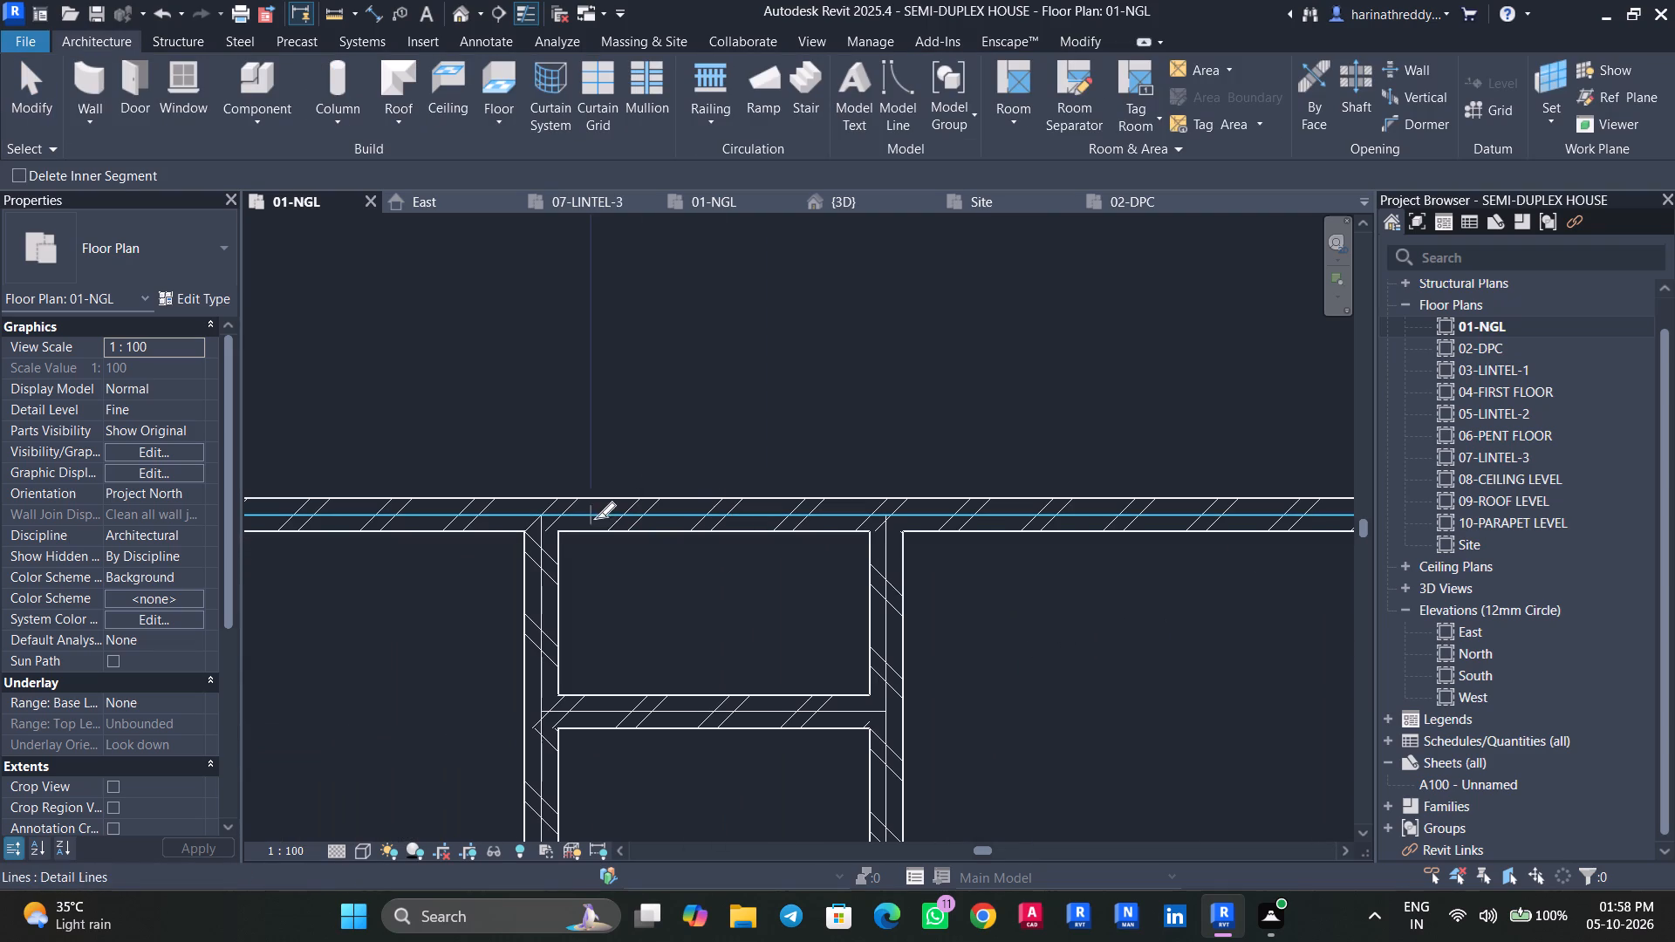
pyautogui.click(579, 511)
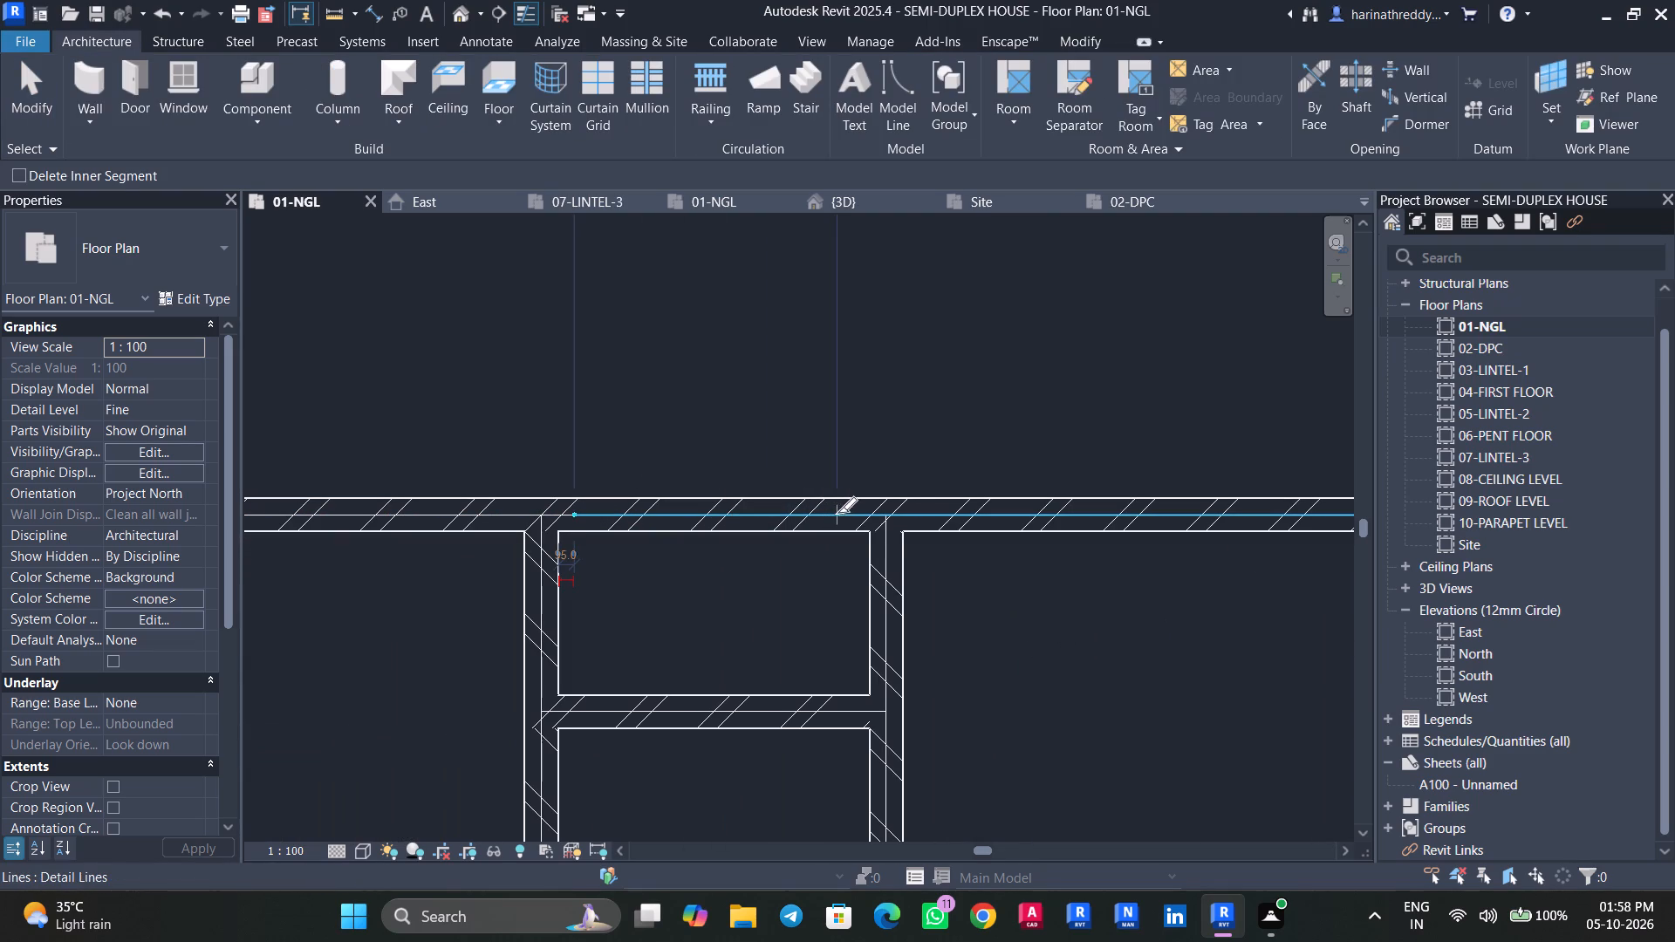
pyautogui.click(845, 520)
pyautogui.press('Escape')
pyautogui.press('Escape')
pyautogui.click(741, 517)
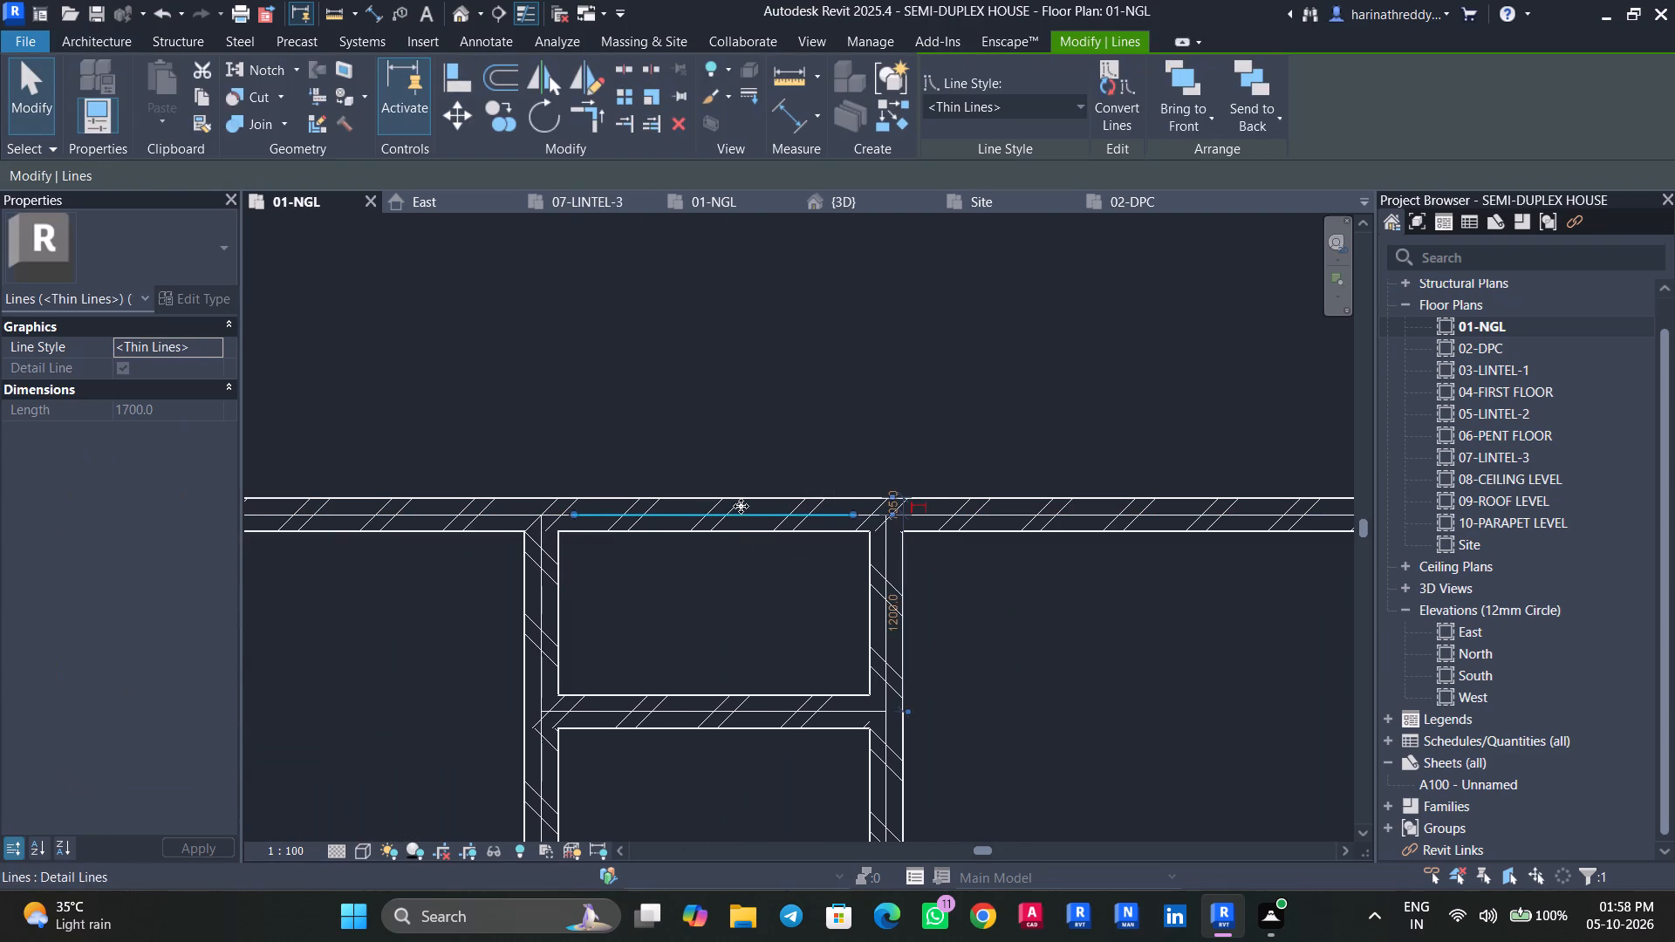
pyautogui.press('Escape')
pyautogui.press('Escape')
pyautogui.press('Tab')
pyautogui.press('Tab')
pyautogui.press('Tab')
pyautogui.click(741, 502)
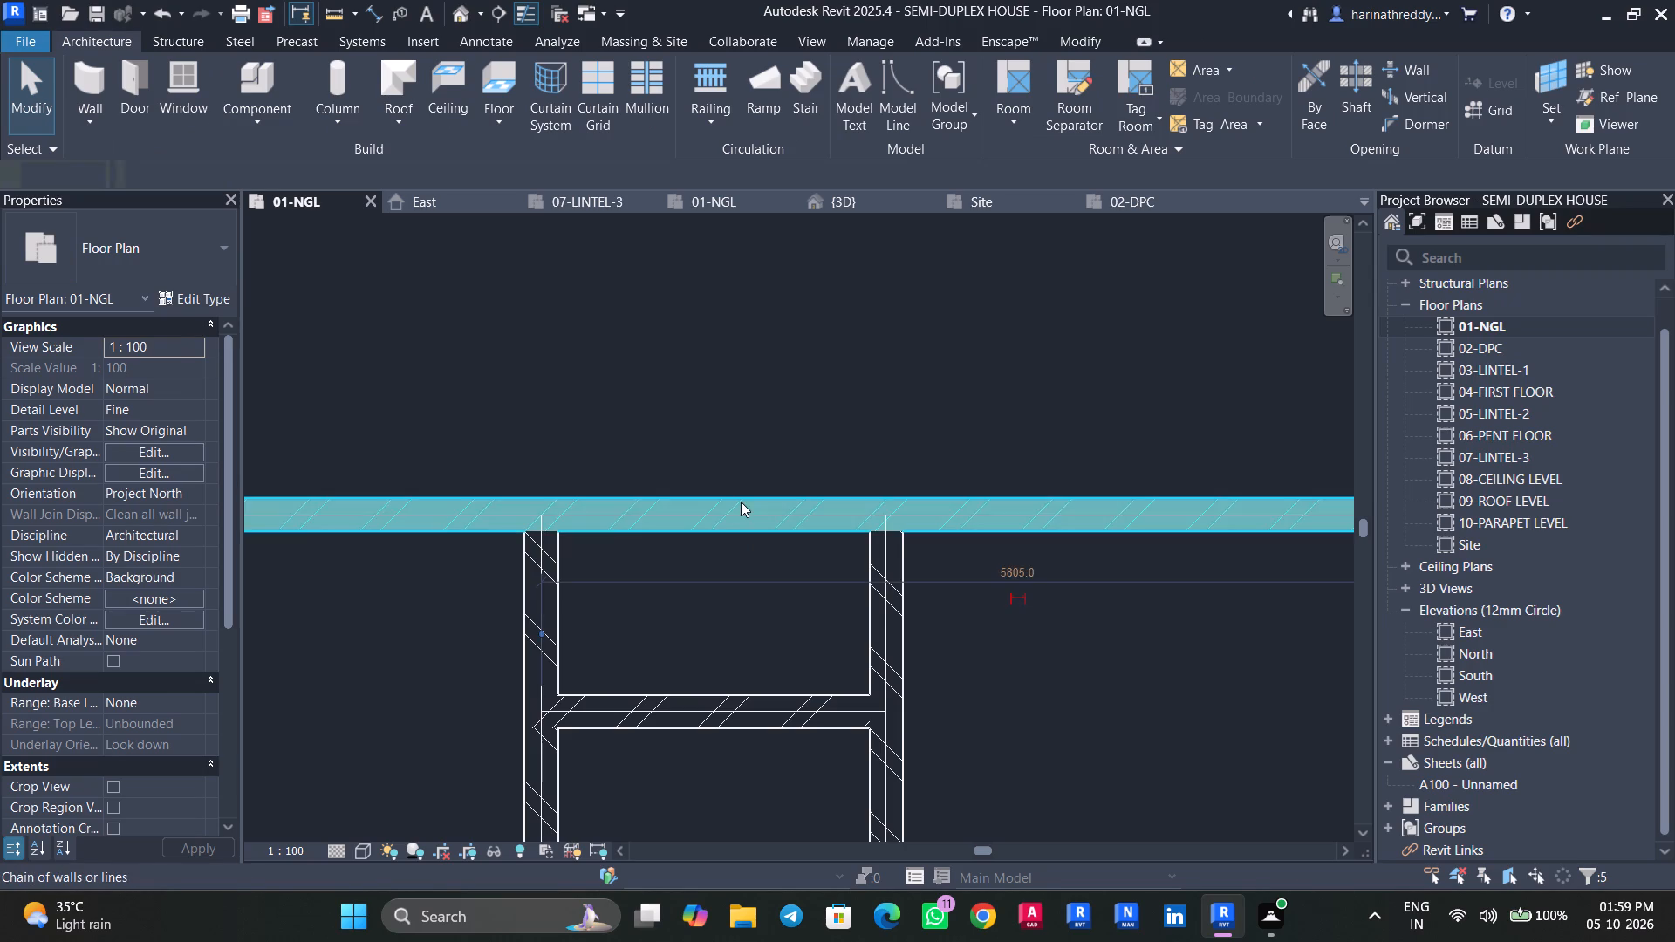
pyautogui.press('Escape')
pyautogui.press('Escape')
# Split the north wall at two points about 1600 mm apart, above the small middle room.
pyautogui.write('SL')
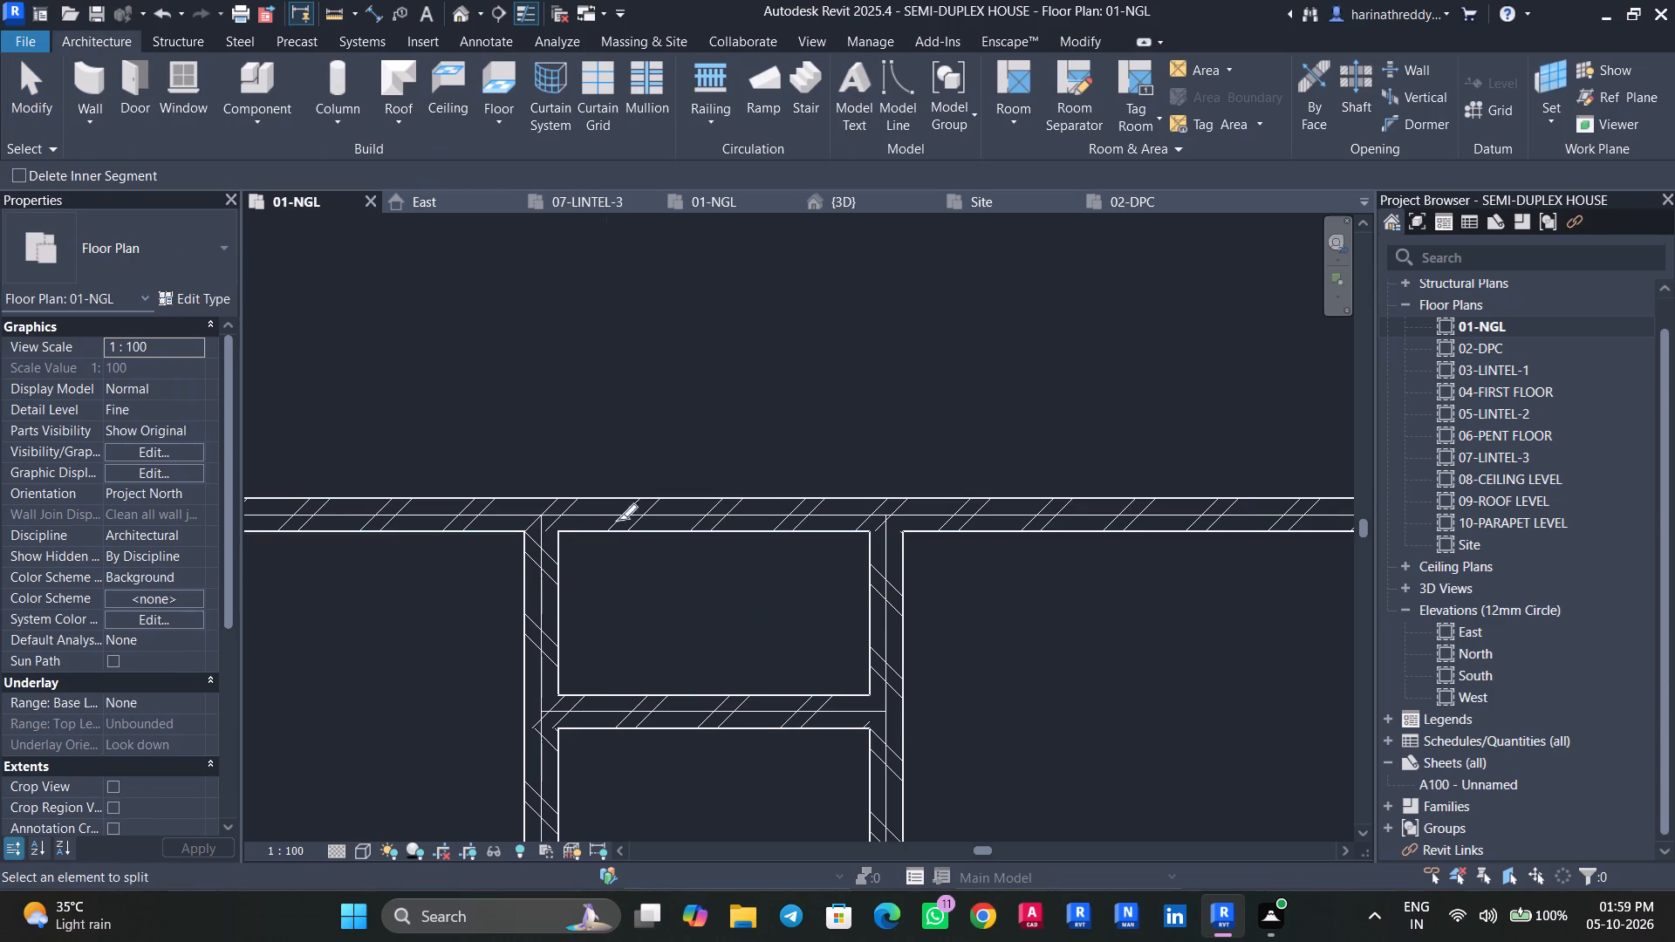
pyautogui.click(582, 519)
pyautogui.click(844, 511)
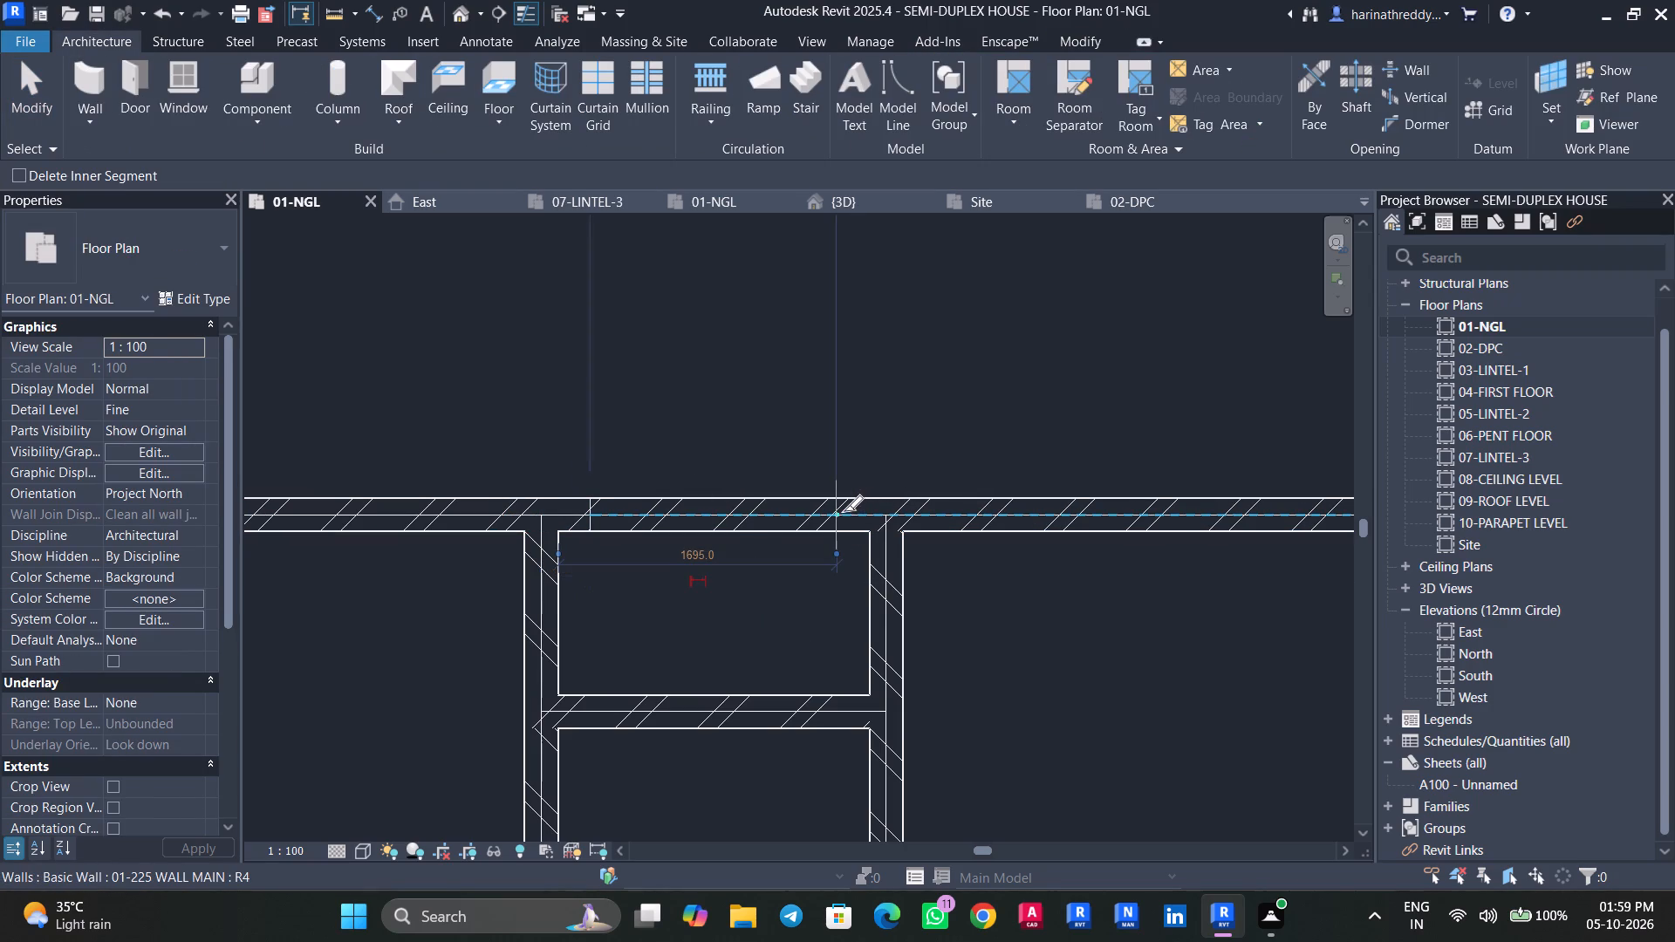
pyautogui.click(857, 524)
pyautogui.press('Escape')
pyautogui.press('Escape')
pyautogui.press('Escape')
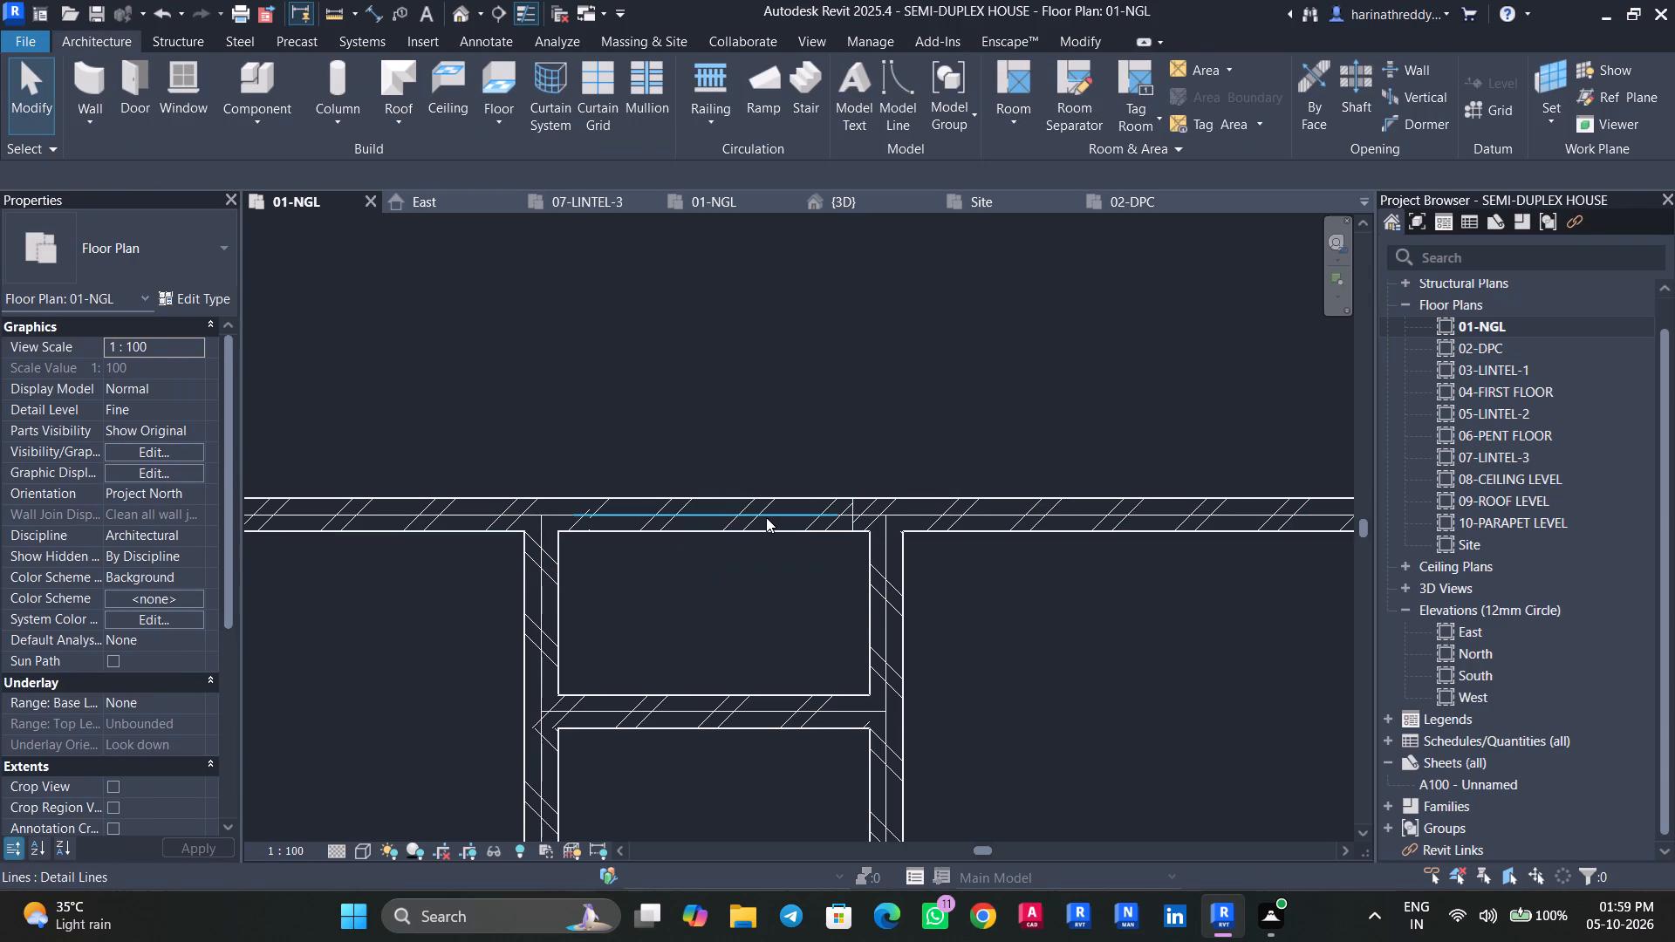
# Delete the split-off north wall segment above the small middle room.
pyautogui.click(766, 517)
pyautogui.press('Escape')
pyautogui.press('Tab')
pyautogui.click(766, 517)
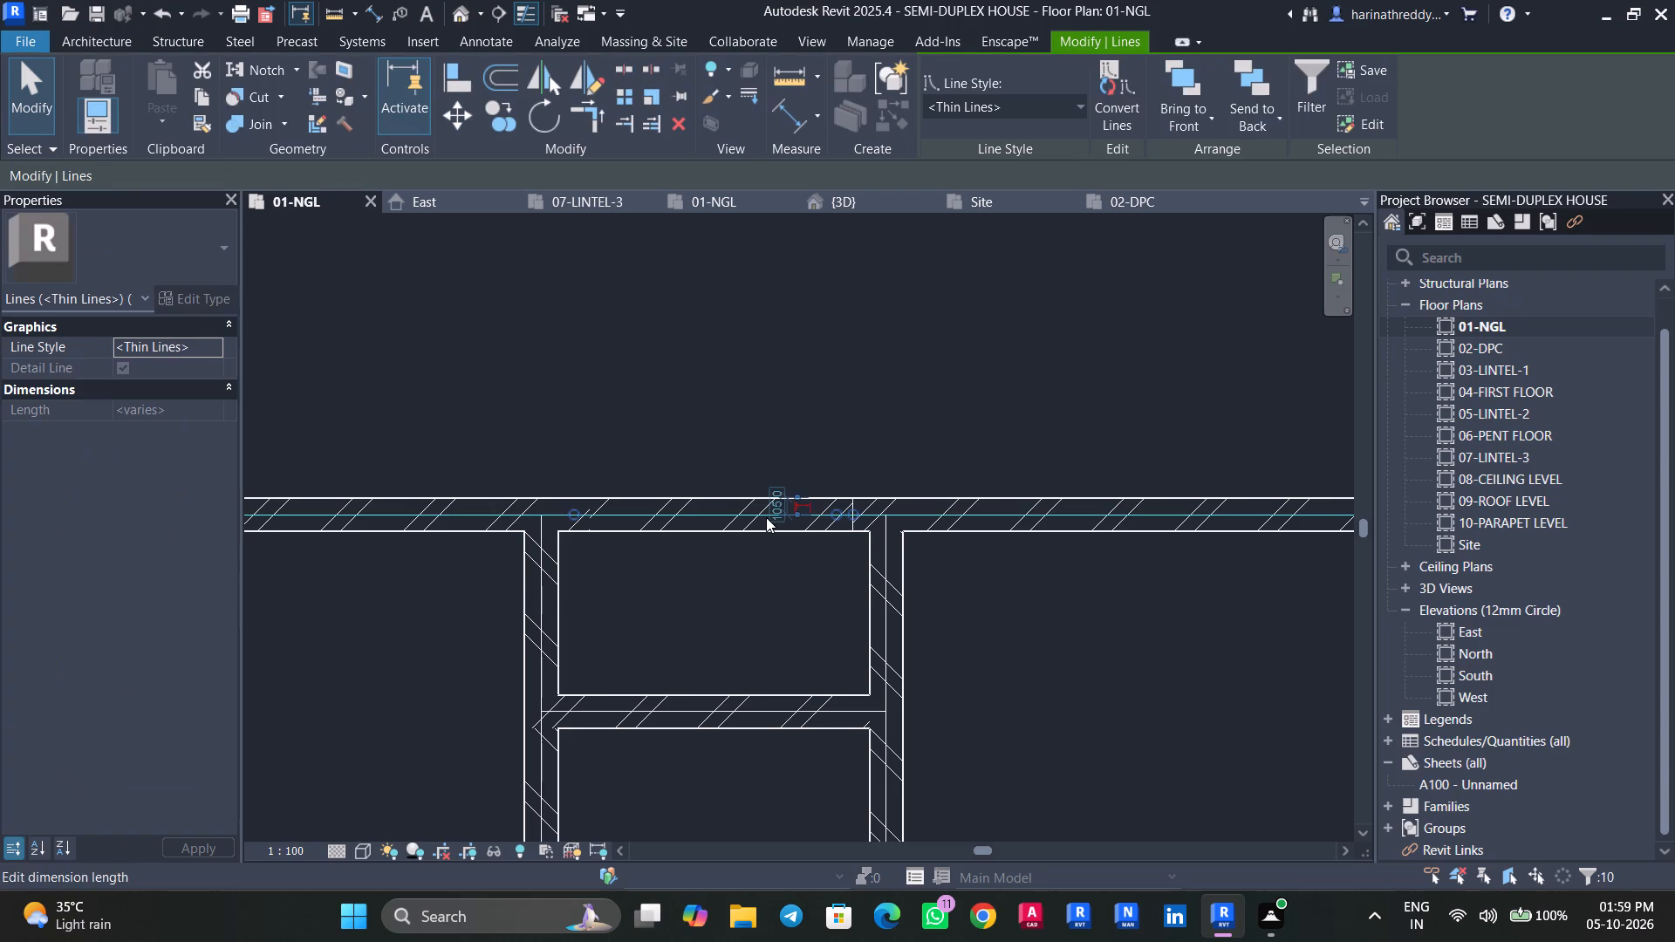
pyautogui.press('Escape')
pyautogui.press('Escape')
pyautogui.click(759, 525)
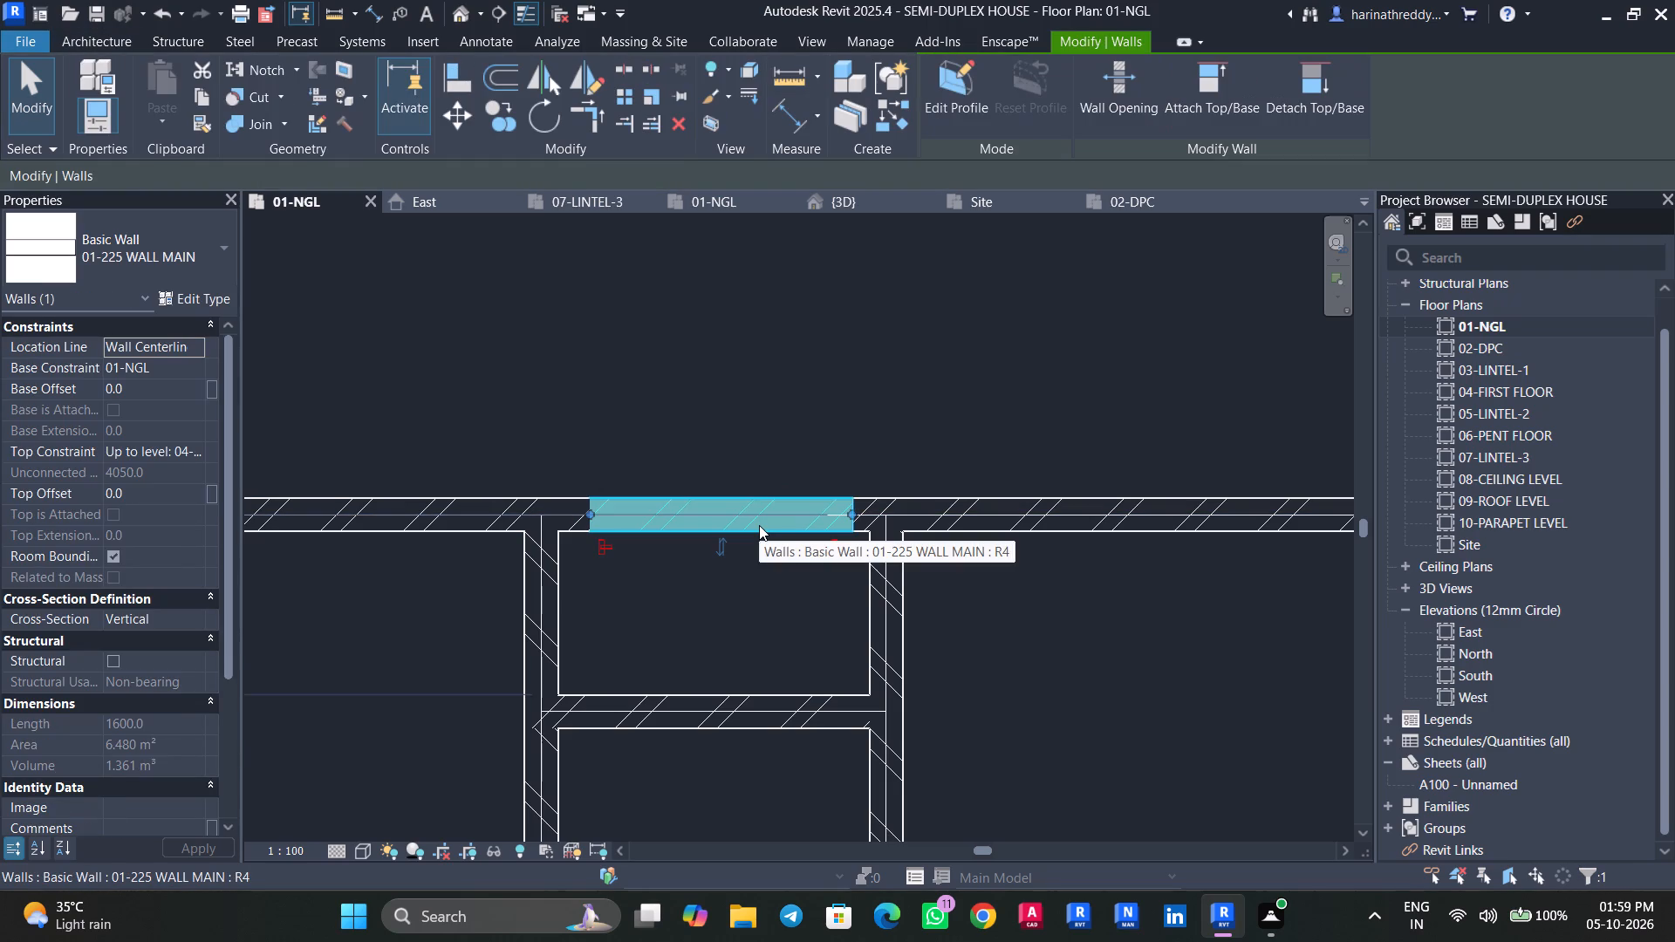
pyautogui.press('Delete')
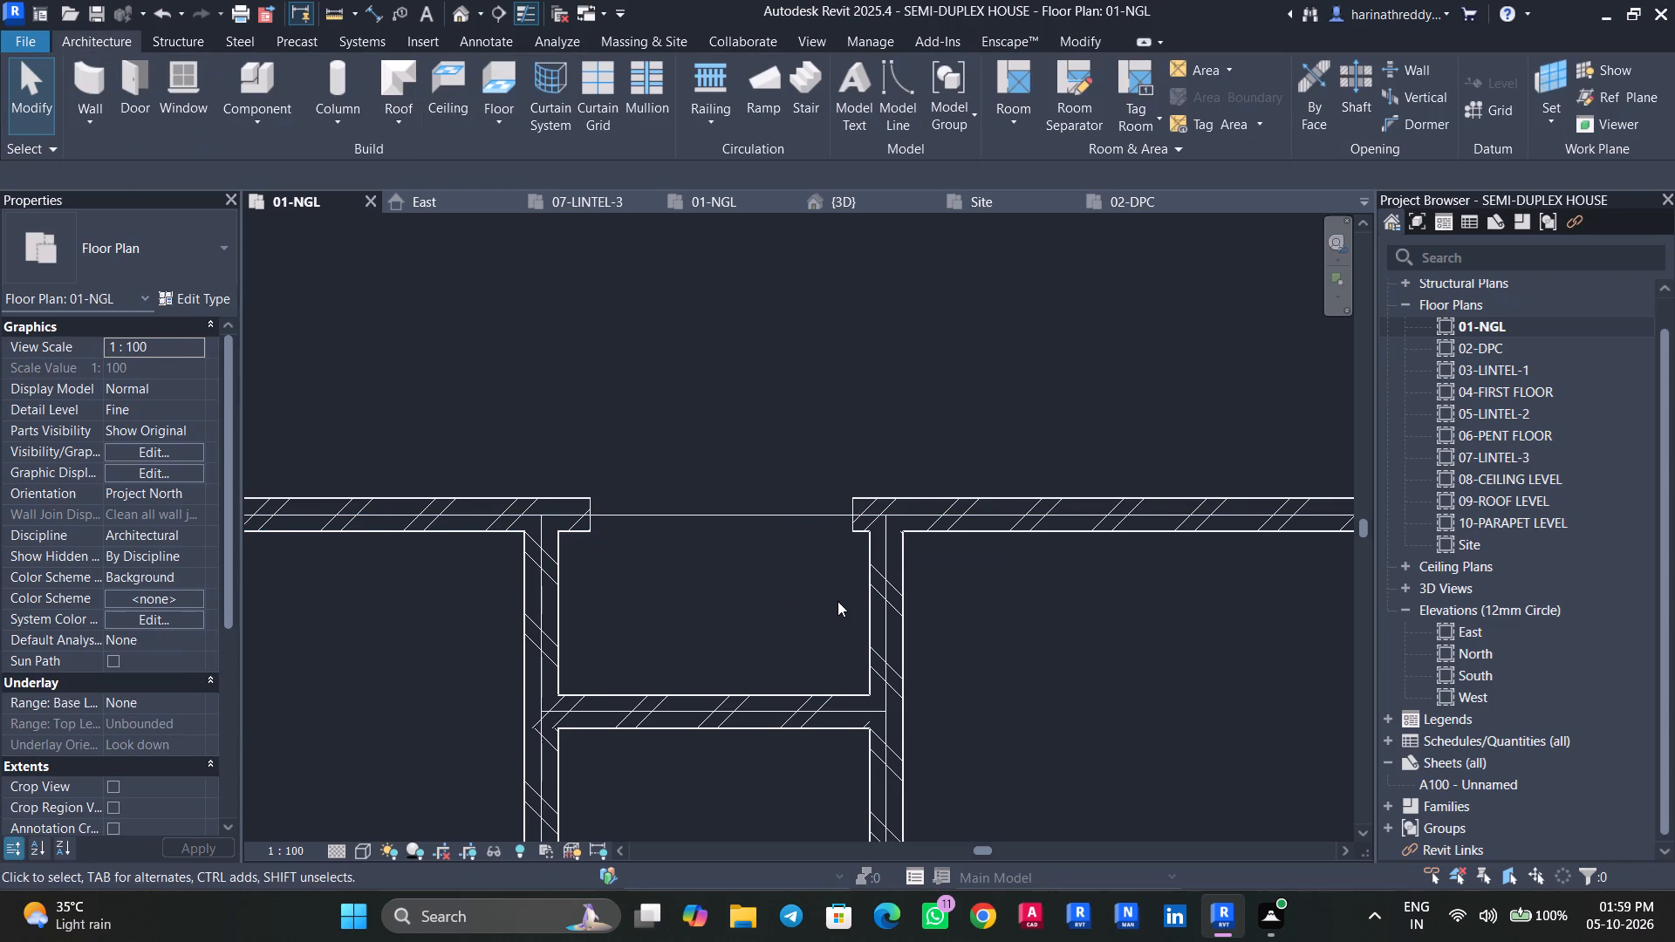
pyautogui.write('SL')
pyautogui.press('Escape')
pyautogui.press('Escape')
# Align both cut ends of the north wall with the inner faces of the small middle room's side walls.
pyautogui.write('AL')
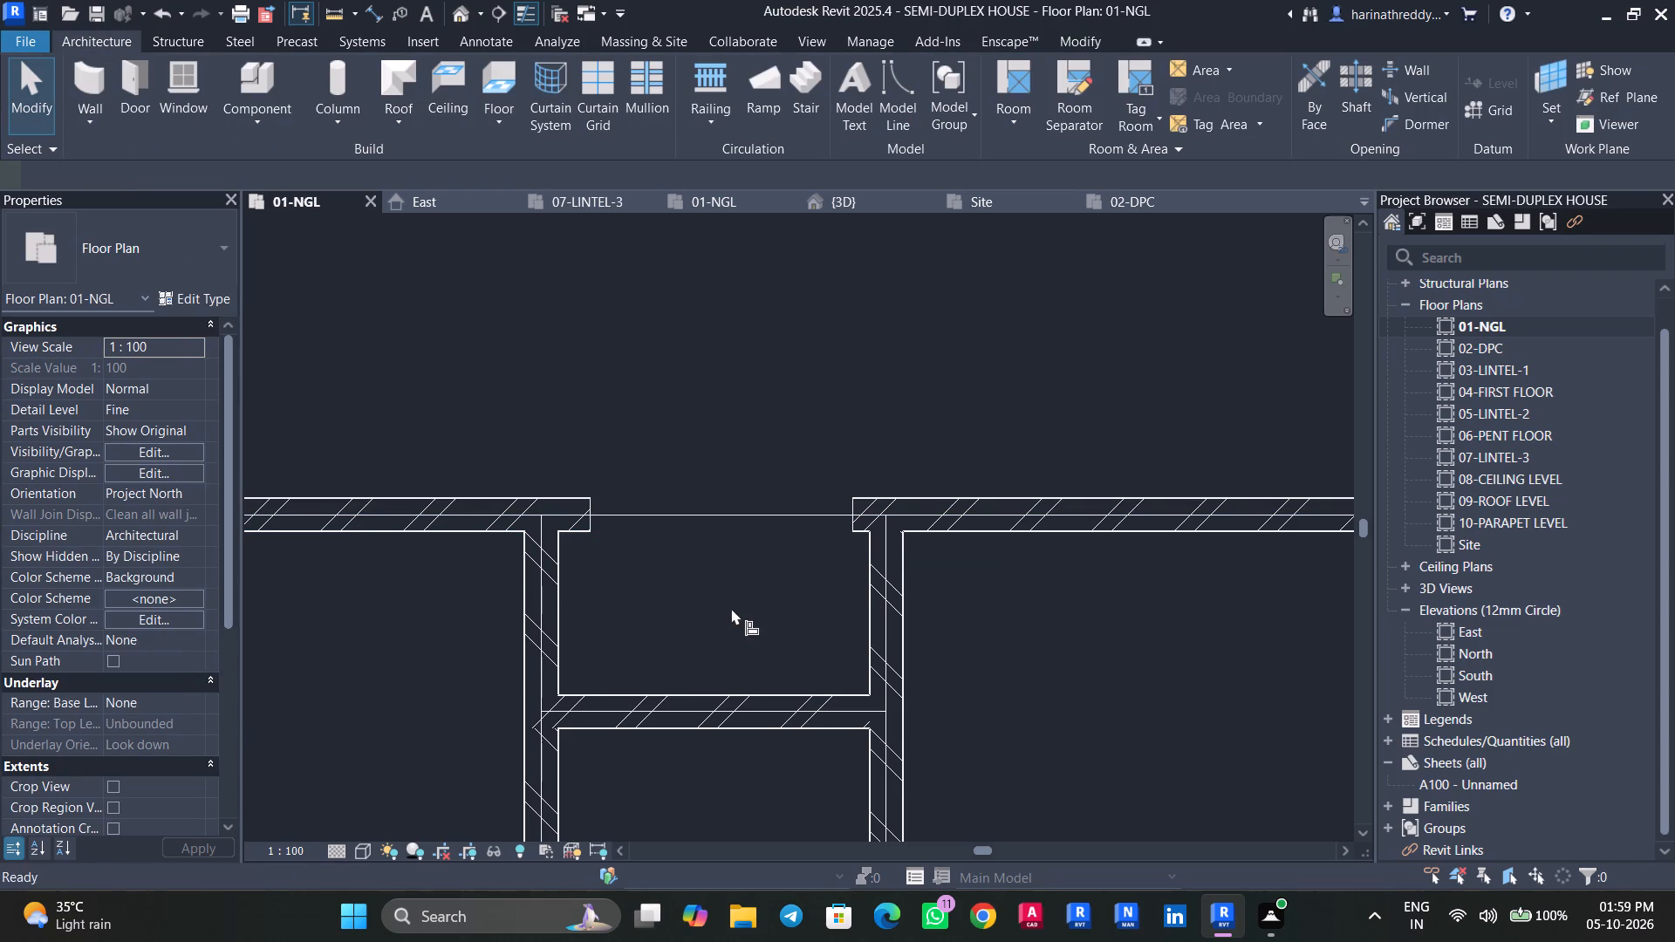
pyautogui.scroll(9, 557, 560)
pyautogui.click(571, 561)
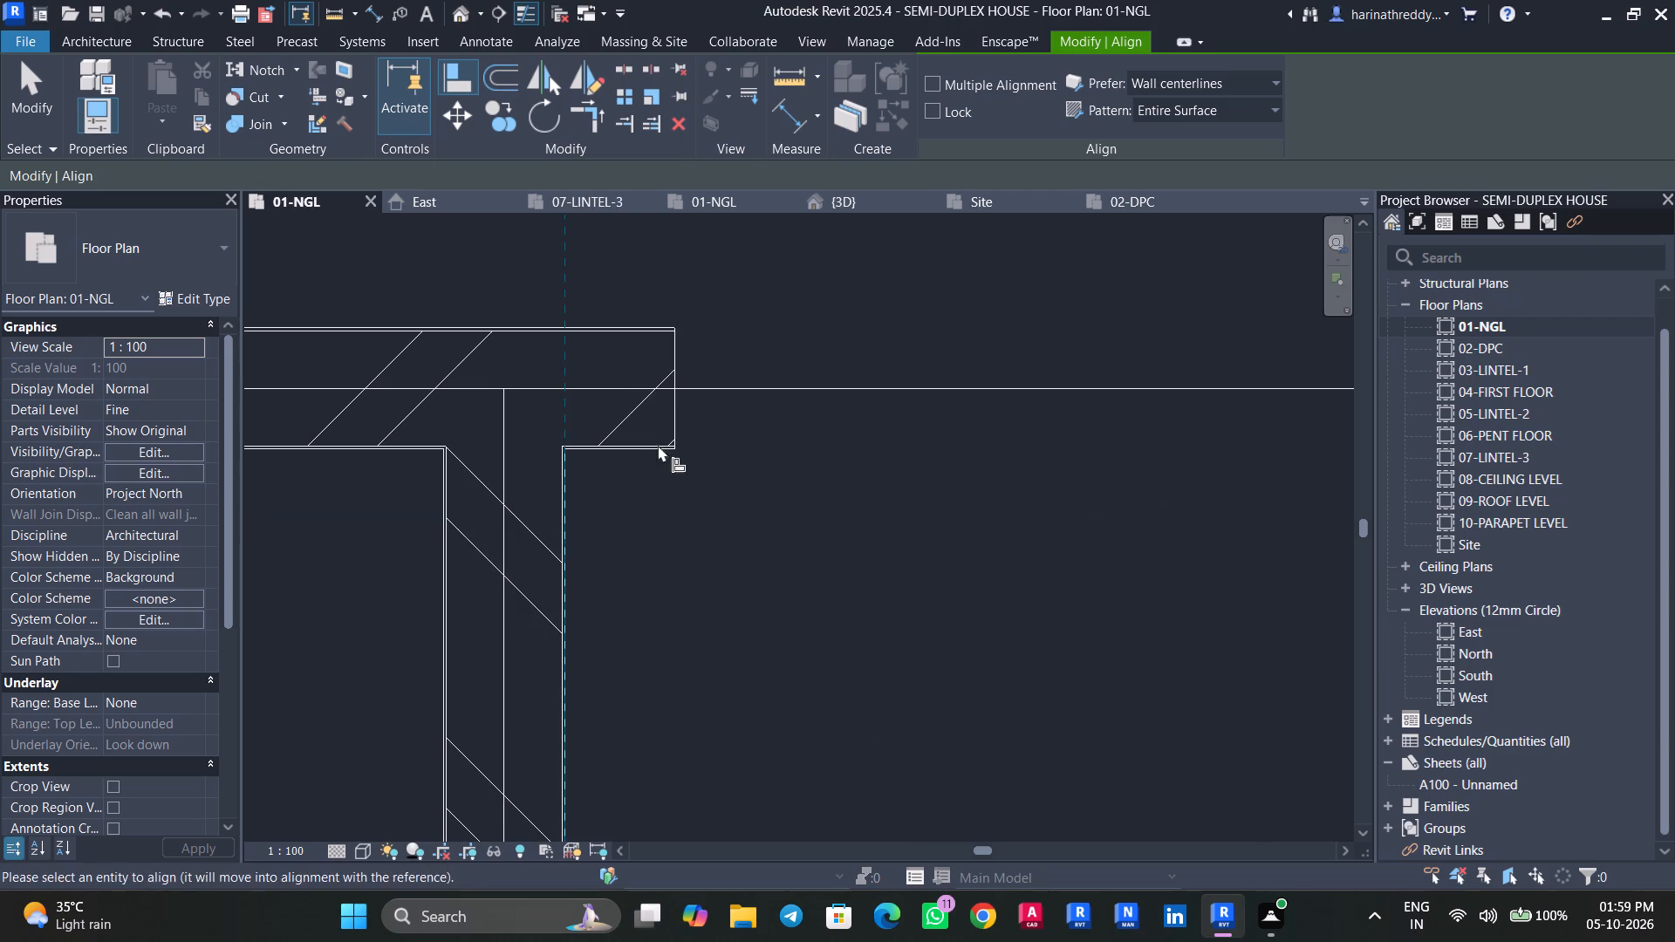
pyautogui.click(679, 421)
pyautogui.moveTo(755, 549); pyautogui.dragTo(369, 653, button='middle')
pyautogui.scroll(-3, 424, 631)
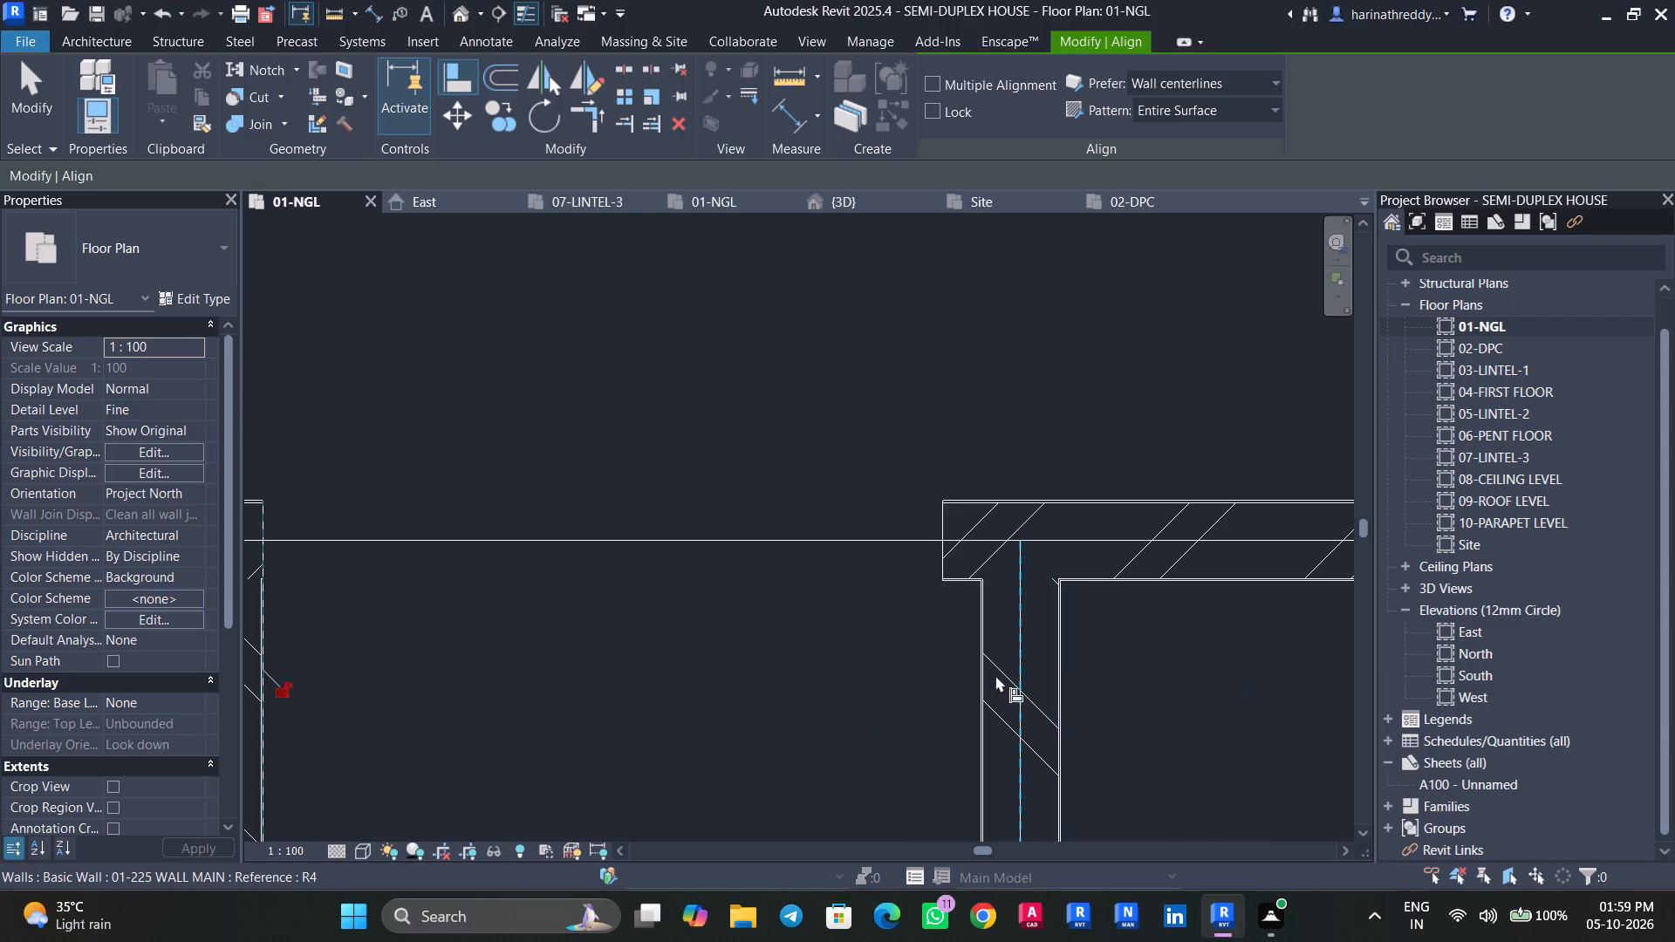
pyautogui.scroll(3, 982, 670)
pyautogui.scroll(-1, 982, 670)
pyautogui.scroll(1, 982, 669)
pyautogui.click(978, 666)
pyautogui.click(921, 491)
pyautogui.press('Escape')
pyautogui.scroll(-3, 913, 610)
pyautogui.press('Escape')
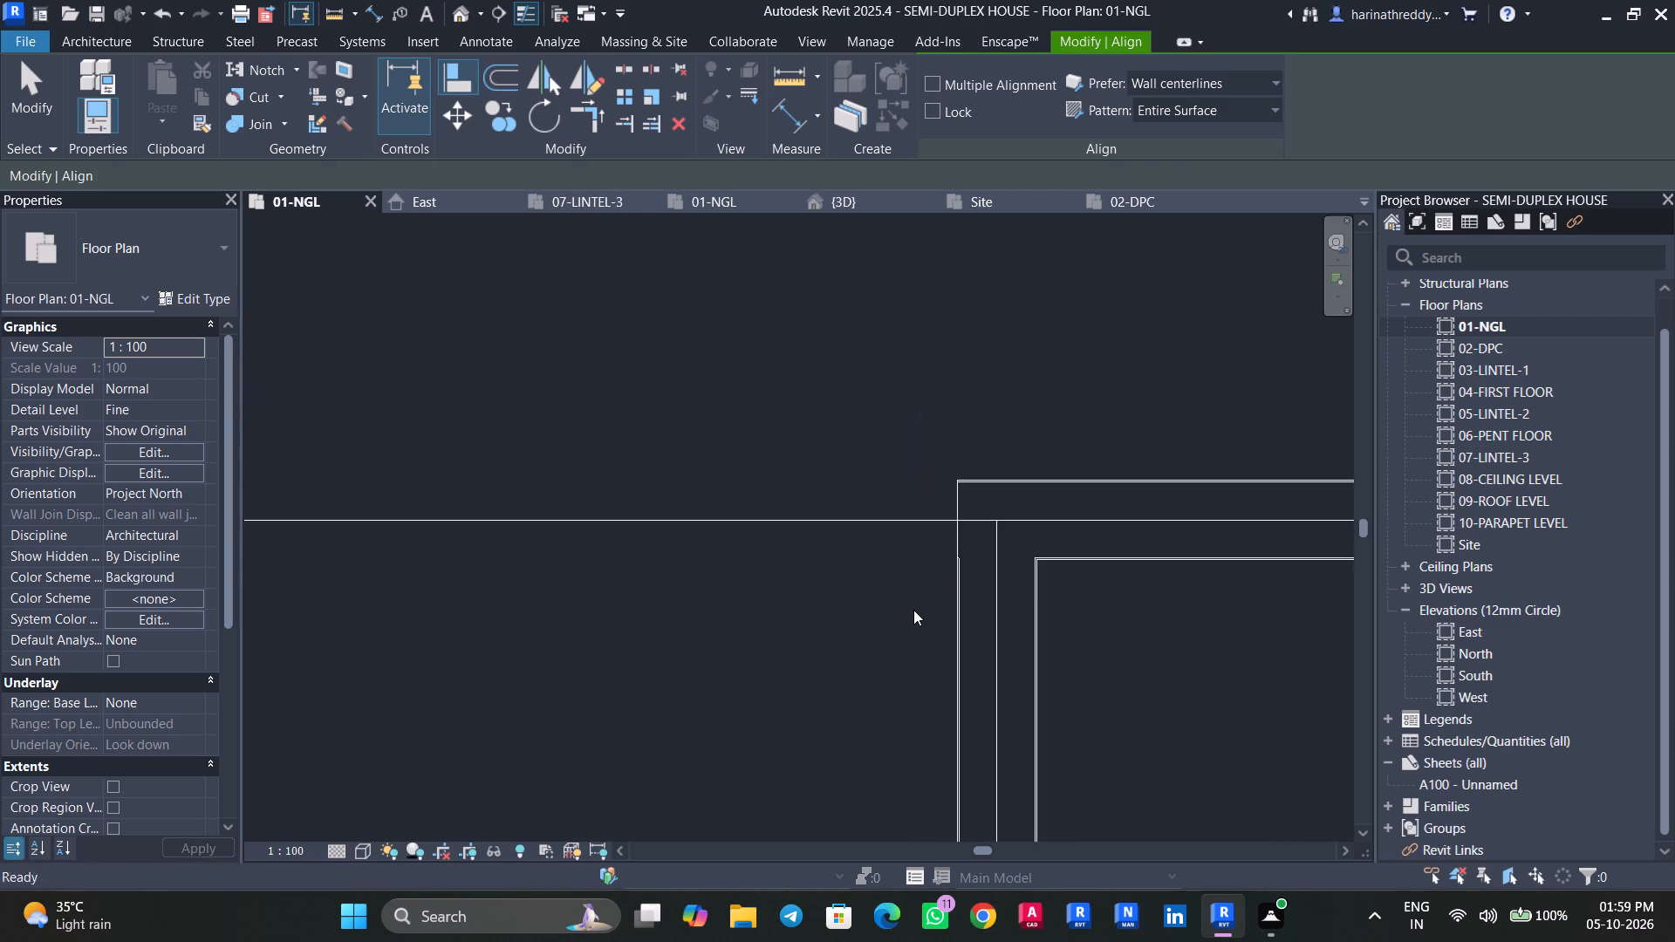
# Examine the modelled walls and their junctions in the 3D view from several sides.
pyautogui.scroll(-8, 913, 610)
pyautogui.scroll(1, 912, 611)
pyautogui.scroll(-1, 912, 611)
pyautogui.scroll(1, 912, 611)
pyautogui.moveTo(858, 658); pyautogui.dragTo(941, 475, button='middle')
pyautogui.scroll(-5, 942, 474)
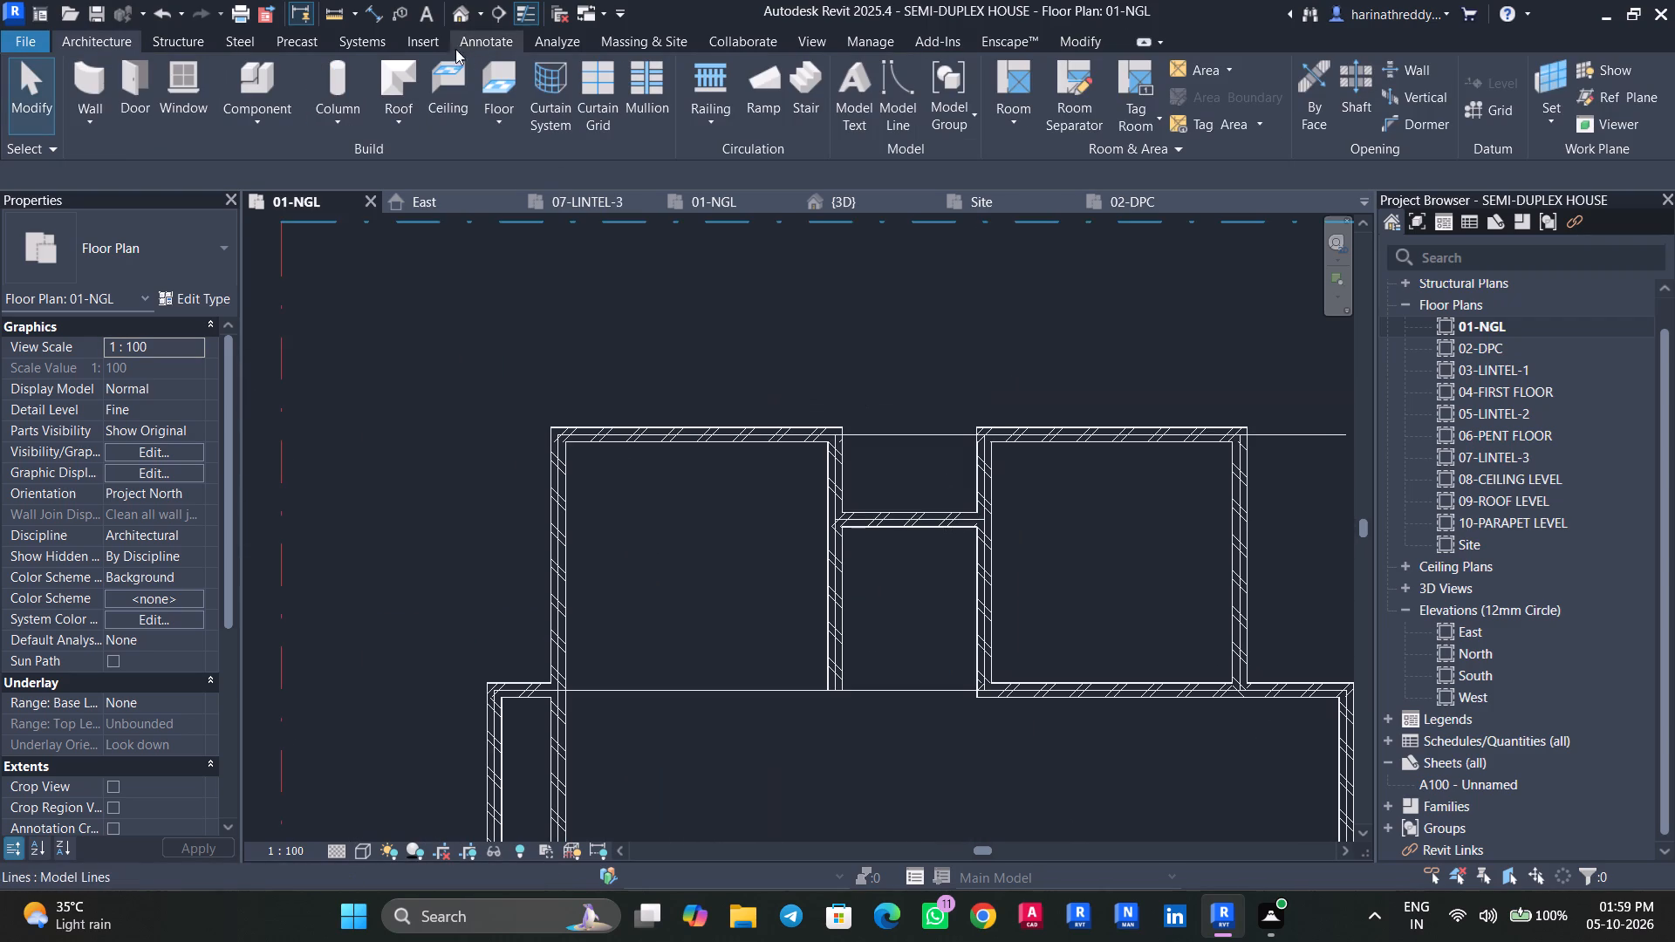
pyautogui.click(457, 20)
pyautogui.scroll(-9, 1145, 579)
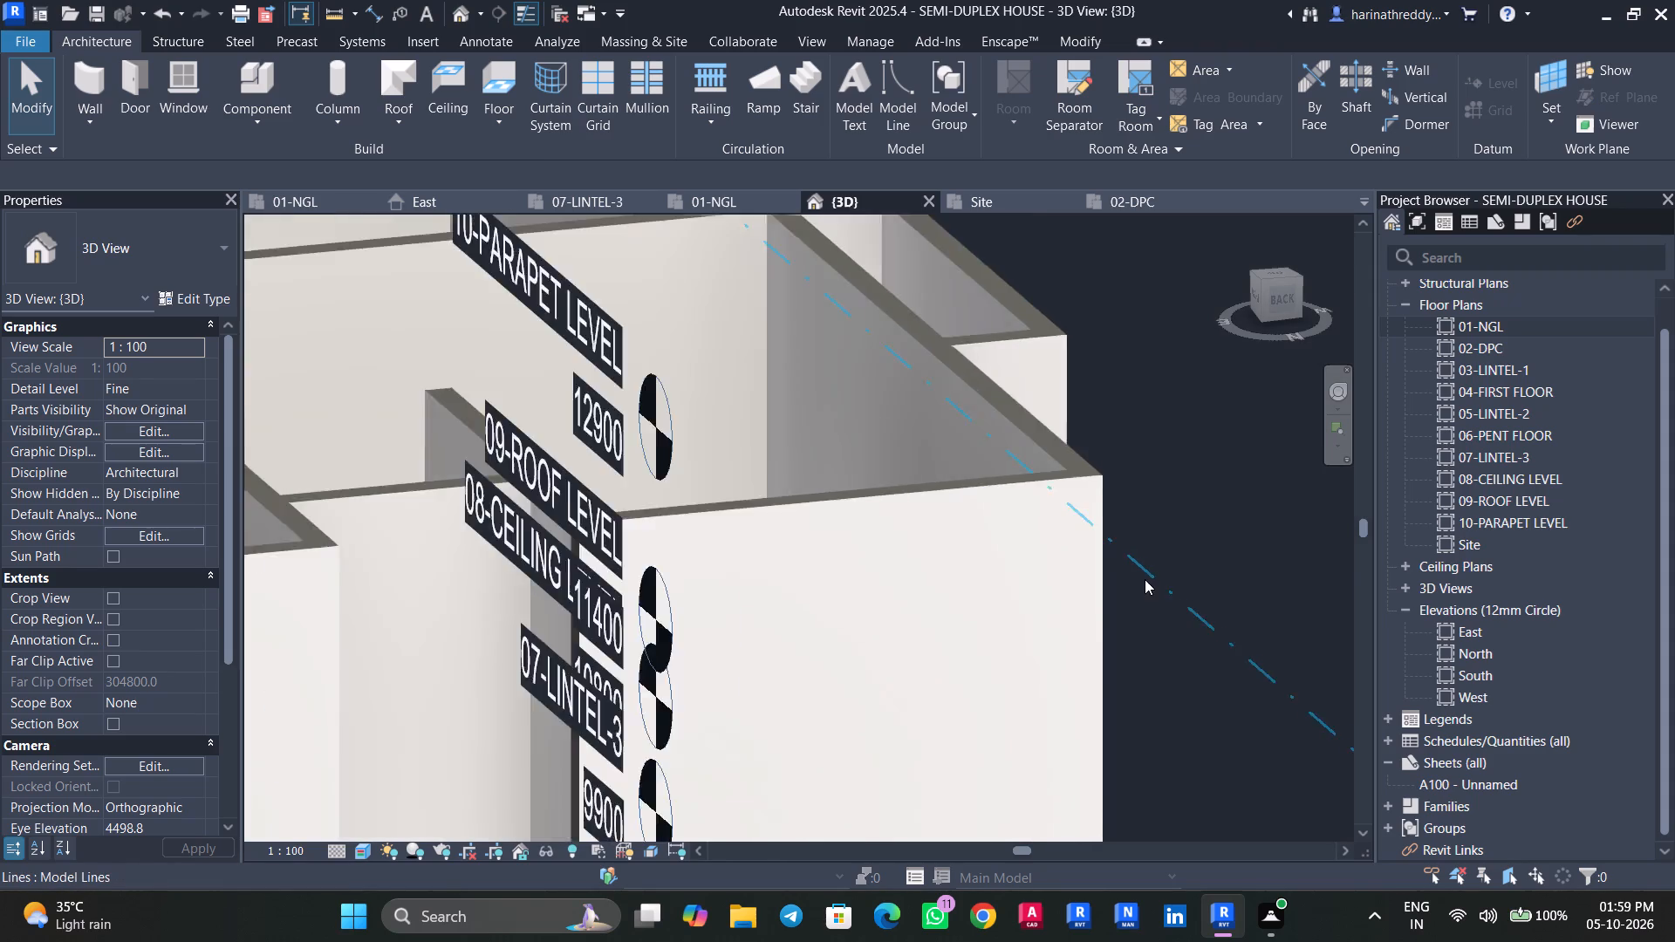
pyautogui.scroll(-9, 1145, 579)
pyautogui.keyDown('shift'); pyautogui.moveTo(1011, 660); pyautogui.dragTo(712, 846, button='middle'); pyautogui.keyUp('shift')
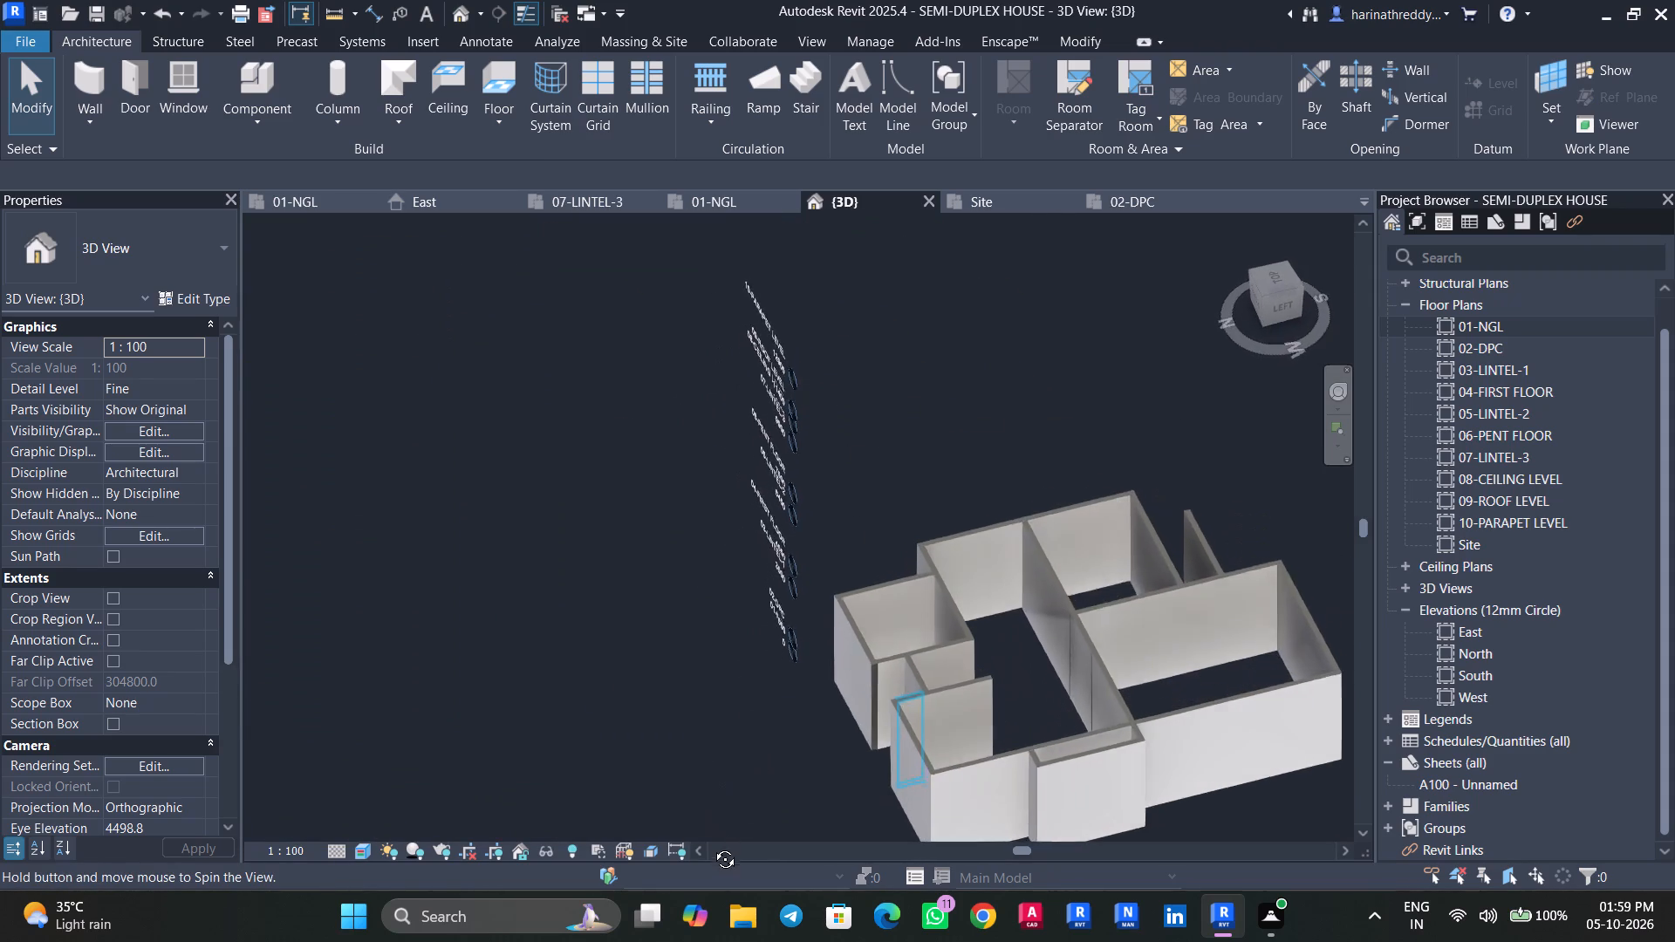
pyautogui.keyDown('shift'); pyautogui.moveTo(712, 846); pyautogui.dragTo(1315, 788, button='middle'); pyautogui.keyUp('shift')
pyautogui.keyDown('shift'); pyautogui.moveTo(834, 720); pyautogui.dragTo(978, 743, button='middle'); pyautogui.keyUp('shift')
pyautogui.keyDown('shift'); pyautogui.scroll(1, 972, 747); pyautogui.keyUp('shift')
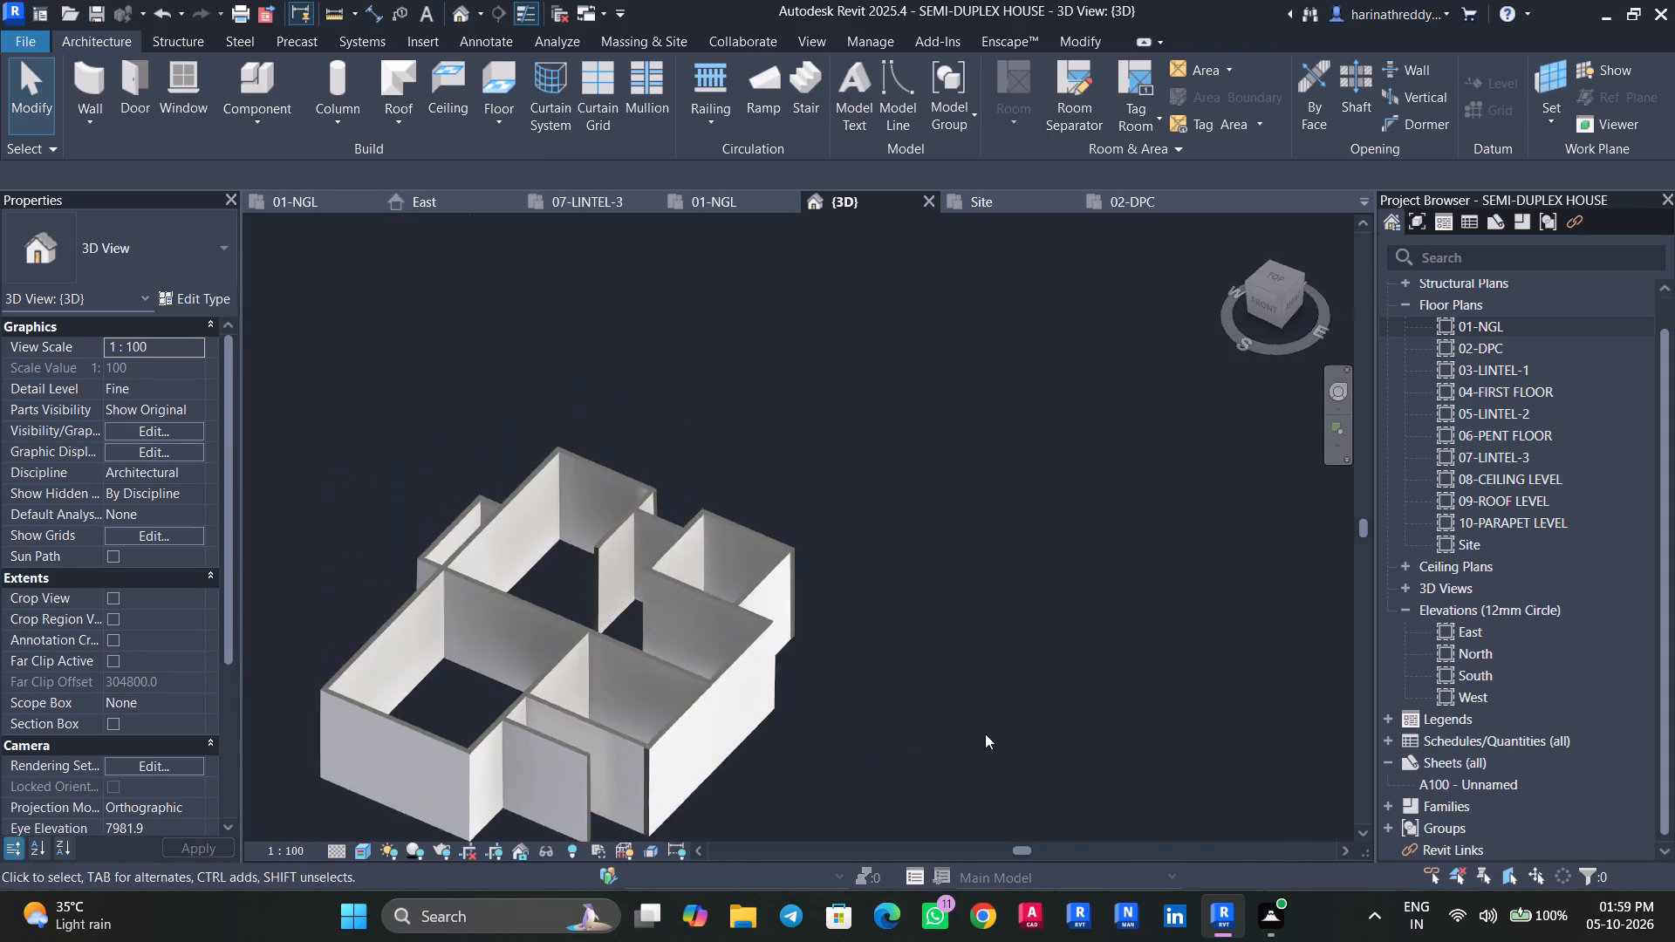
pyautogui.keyDown('shift'); pyautogui.scroll(1, 985, 734); pyautogui.keyUp('shift')
pyautogui.moveTo(947, 741); pyautogui.dragTo(1152, 454, button='middle')
pyautogui.keyDown('shift'); pyautogui.moveTo(949, 598); pyautogui.dragTo(1069, 698, button='middle'); pyautogui.keyUp('shift')
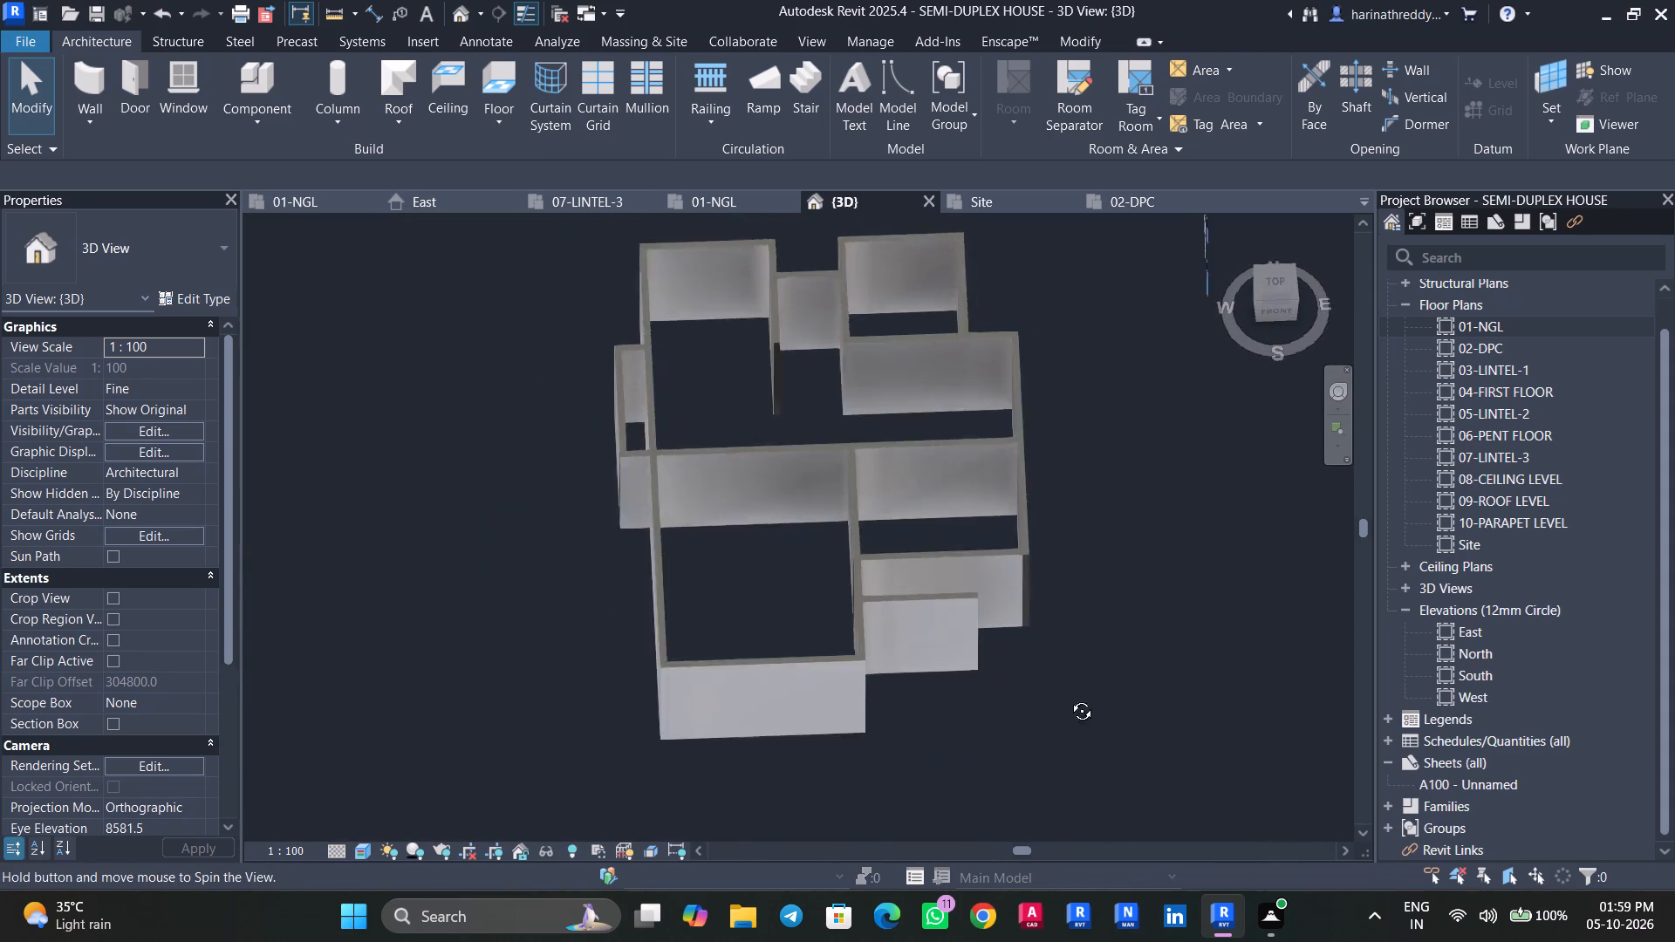
pyautogui.keyDown('shift'); pyautogui.moveTo(1069, 698); pyautogui.dragTo(1064, 688, button='middle'); pyautogui.keyUp('shift')
pyautogui.scroll(11, 1017, 593)
pyautogui.keyDown('shift'); pyautogui.moveTo(1080, 614); pyautogui.dragTo(1089, 579, button='middle'); pyautogui.keyUp('shift')
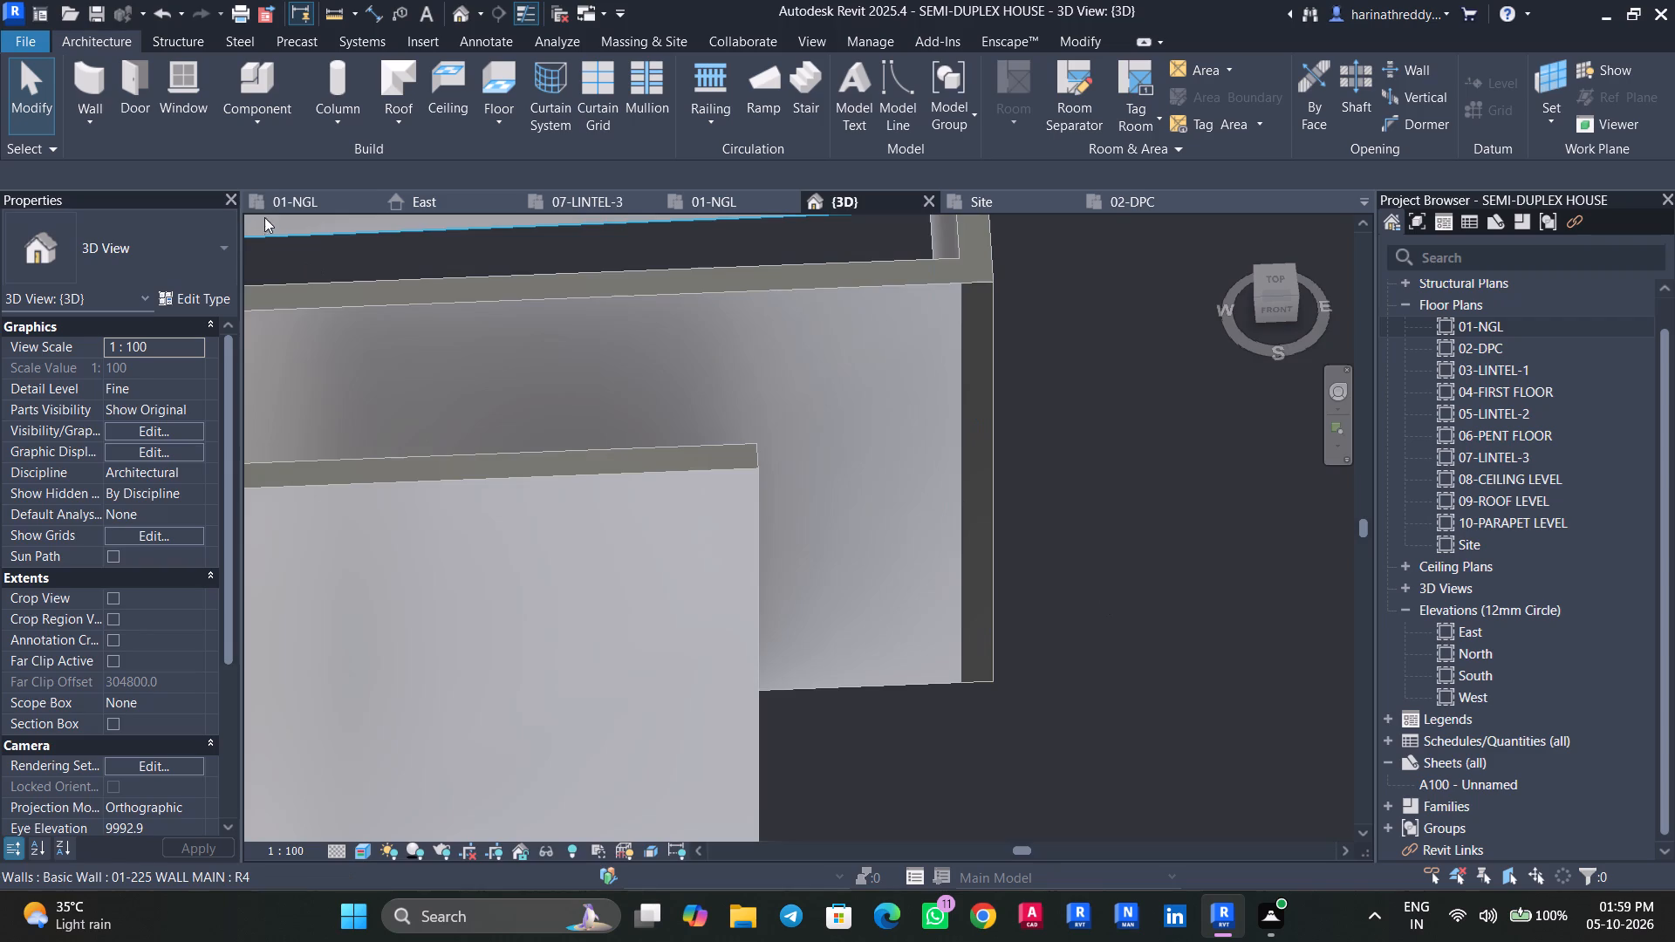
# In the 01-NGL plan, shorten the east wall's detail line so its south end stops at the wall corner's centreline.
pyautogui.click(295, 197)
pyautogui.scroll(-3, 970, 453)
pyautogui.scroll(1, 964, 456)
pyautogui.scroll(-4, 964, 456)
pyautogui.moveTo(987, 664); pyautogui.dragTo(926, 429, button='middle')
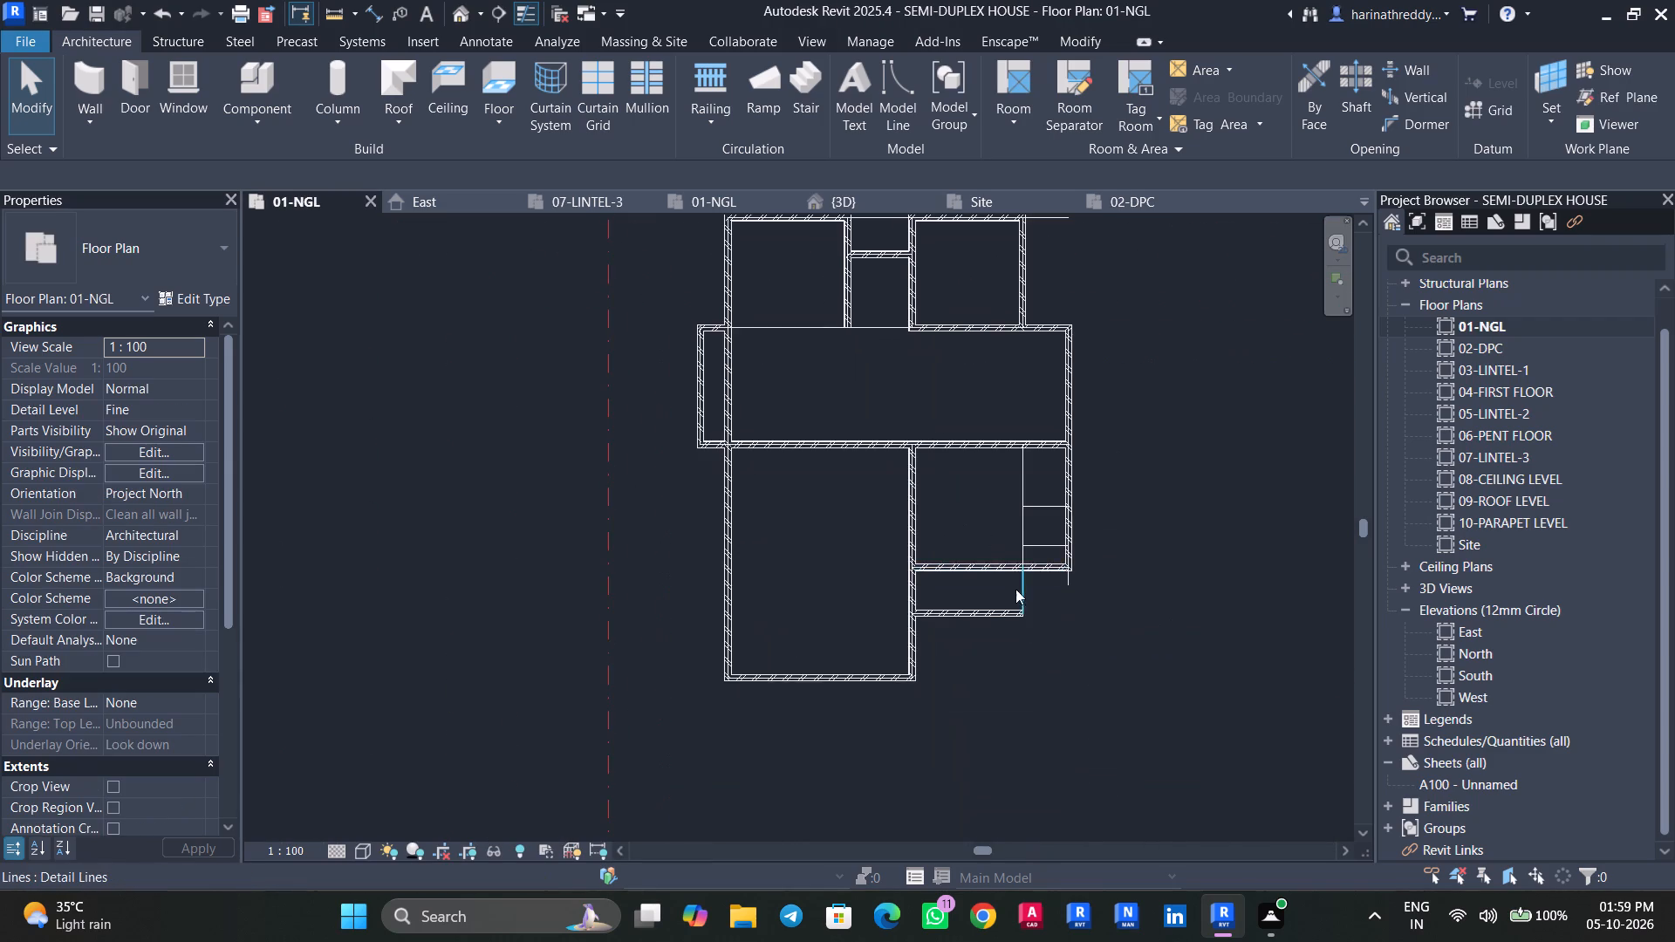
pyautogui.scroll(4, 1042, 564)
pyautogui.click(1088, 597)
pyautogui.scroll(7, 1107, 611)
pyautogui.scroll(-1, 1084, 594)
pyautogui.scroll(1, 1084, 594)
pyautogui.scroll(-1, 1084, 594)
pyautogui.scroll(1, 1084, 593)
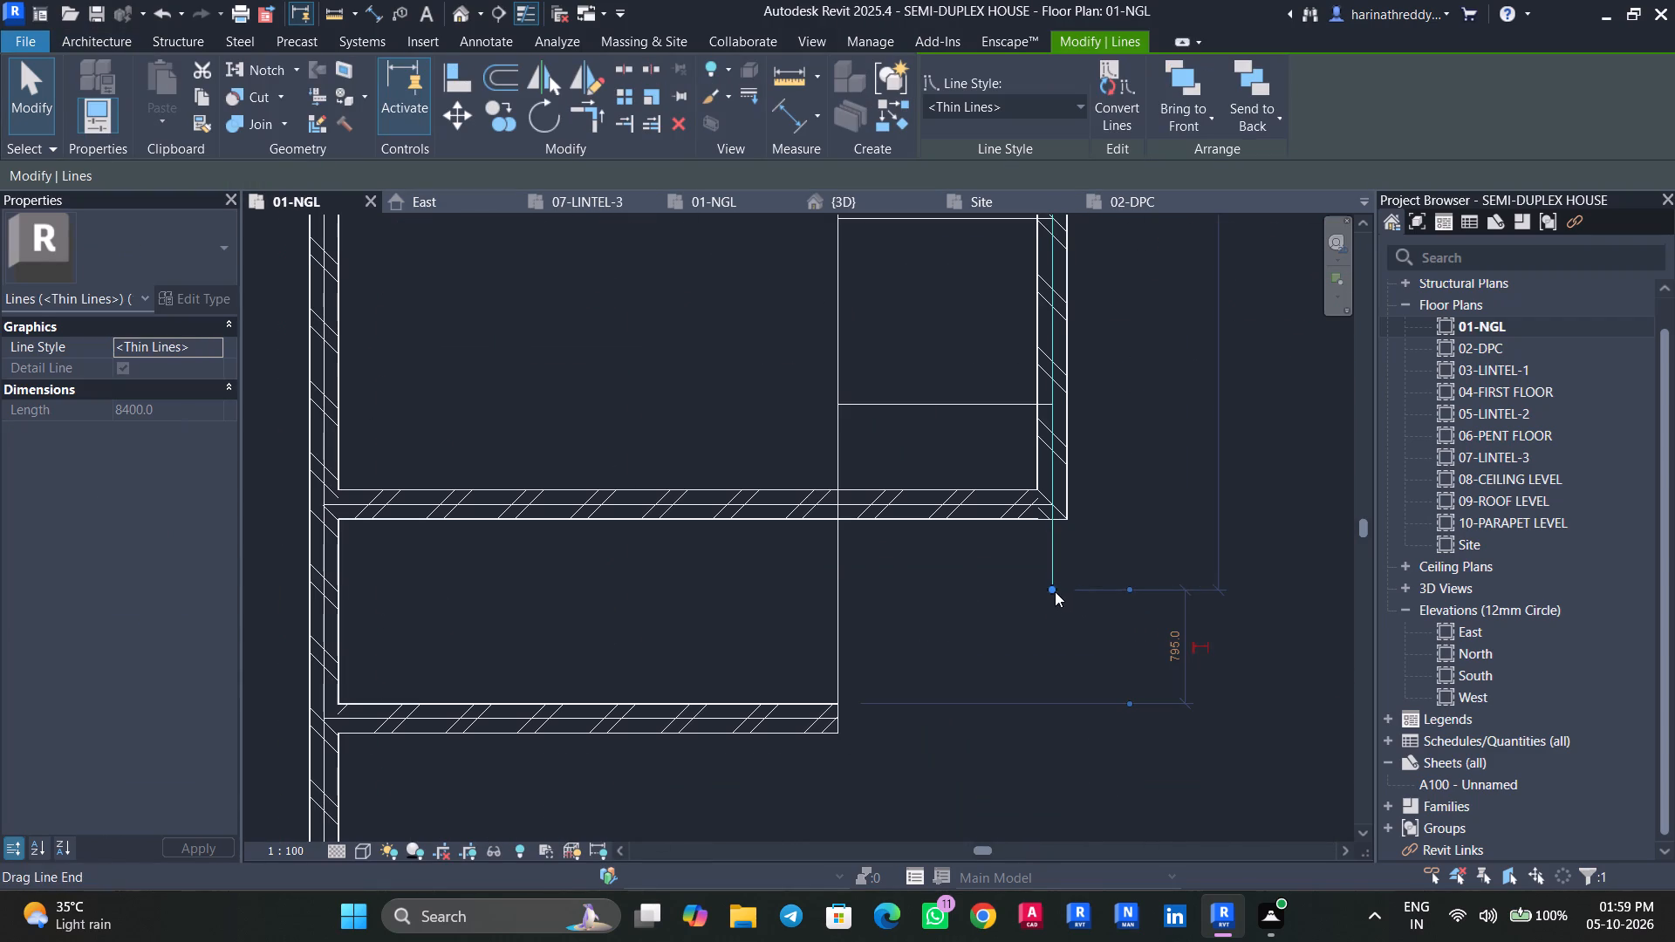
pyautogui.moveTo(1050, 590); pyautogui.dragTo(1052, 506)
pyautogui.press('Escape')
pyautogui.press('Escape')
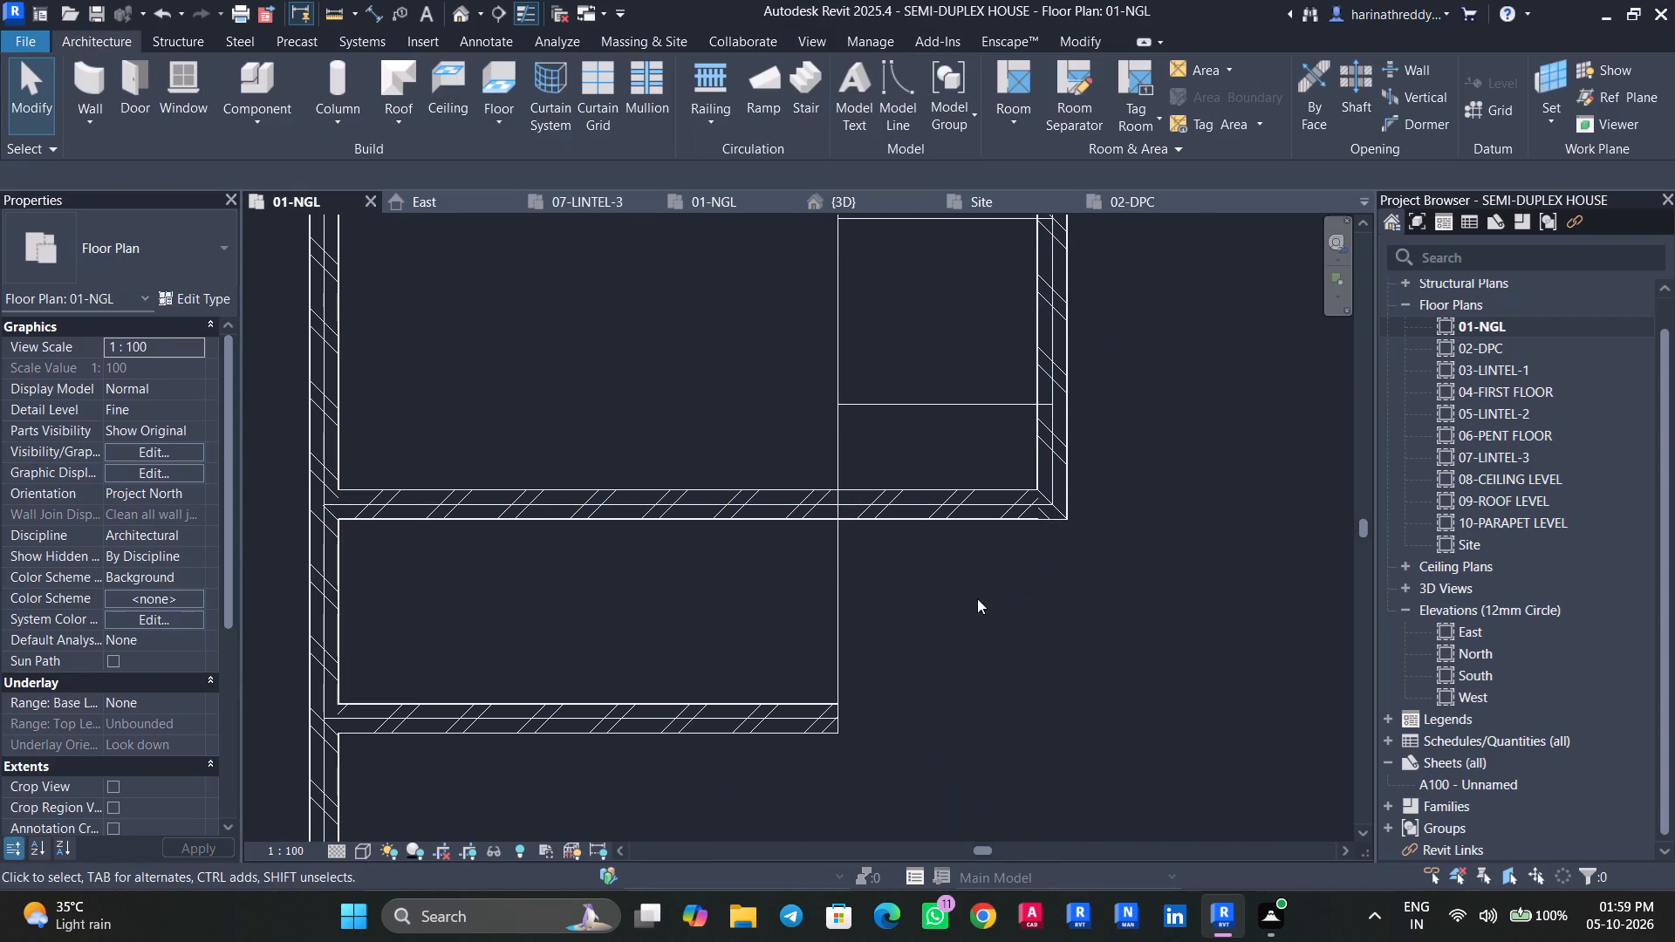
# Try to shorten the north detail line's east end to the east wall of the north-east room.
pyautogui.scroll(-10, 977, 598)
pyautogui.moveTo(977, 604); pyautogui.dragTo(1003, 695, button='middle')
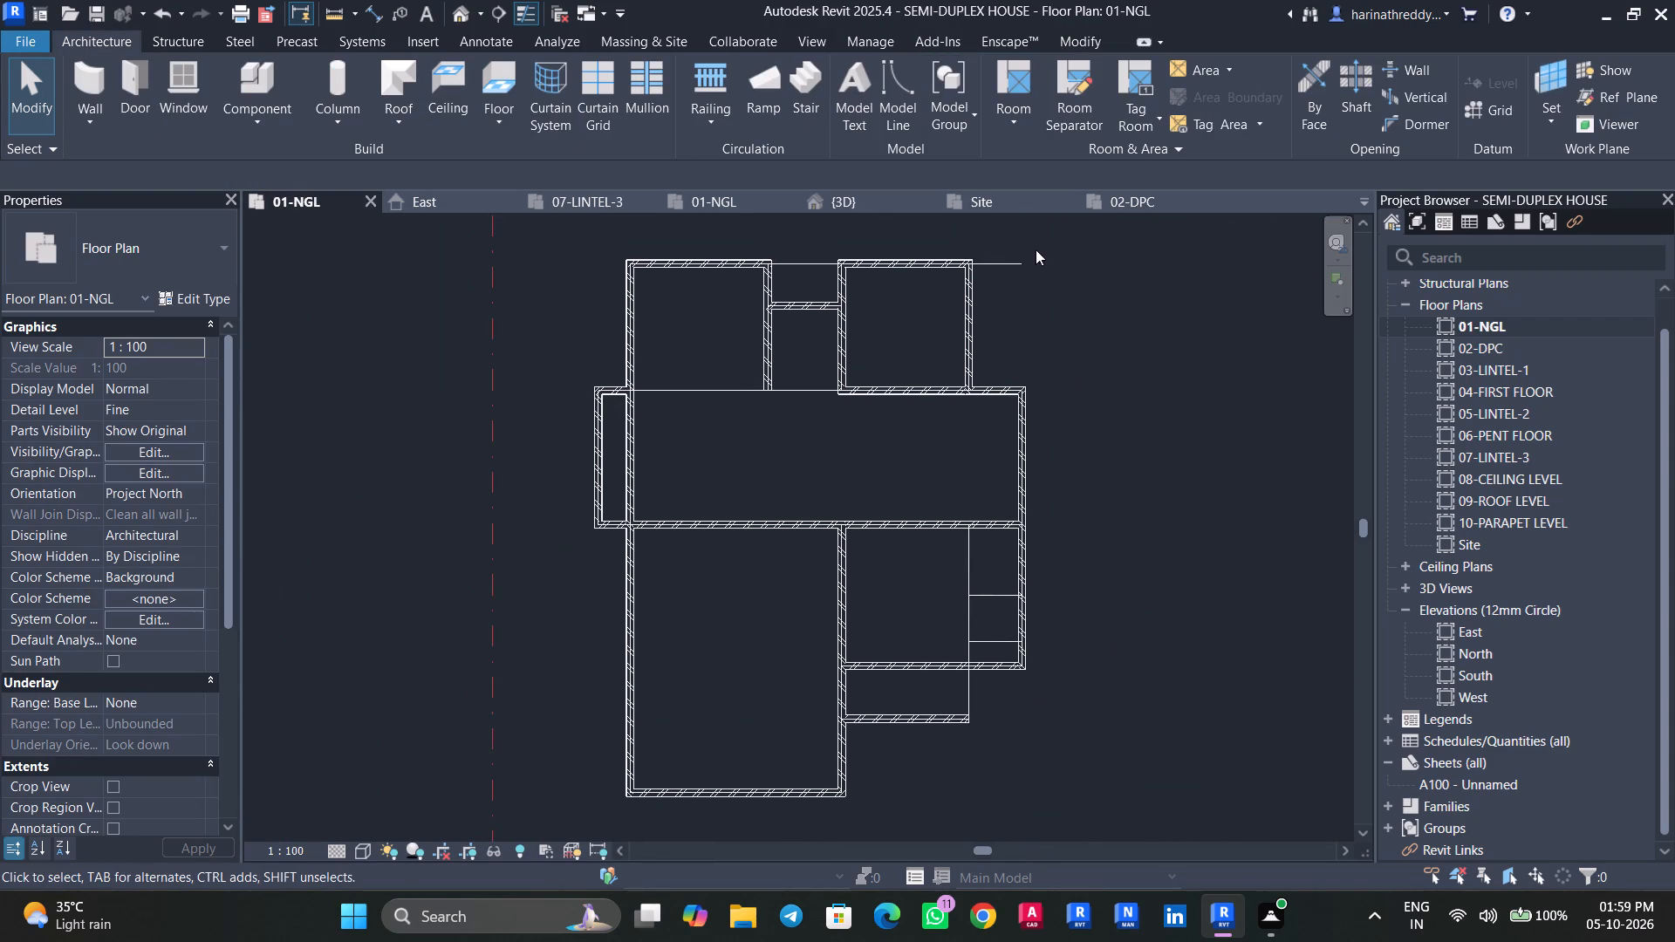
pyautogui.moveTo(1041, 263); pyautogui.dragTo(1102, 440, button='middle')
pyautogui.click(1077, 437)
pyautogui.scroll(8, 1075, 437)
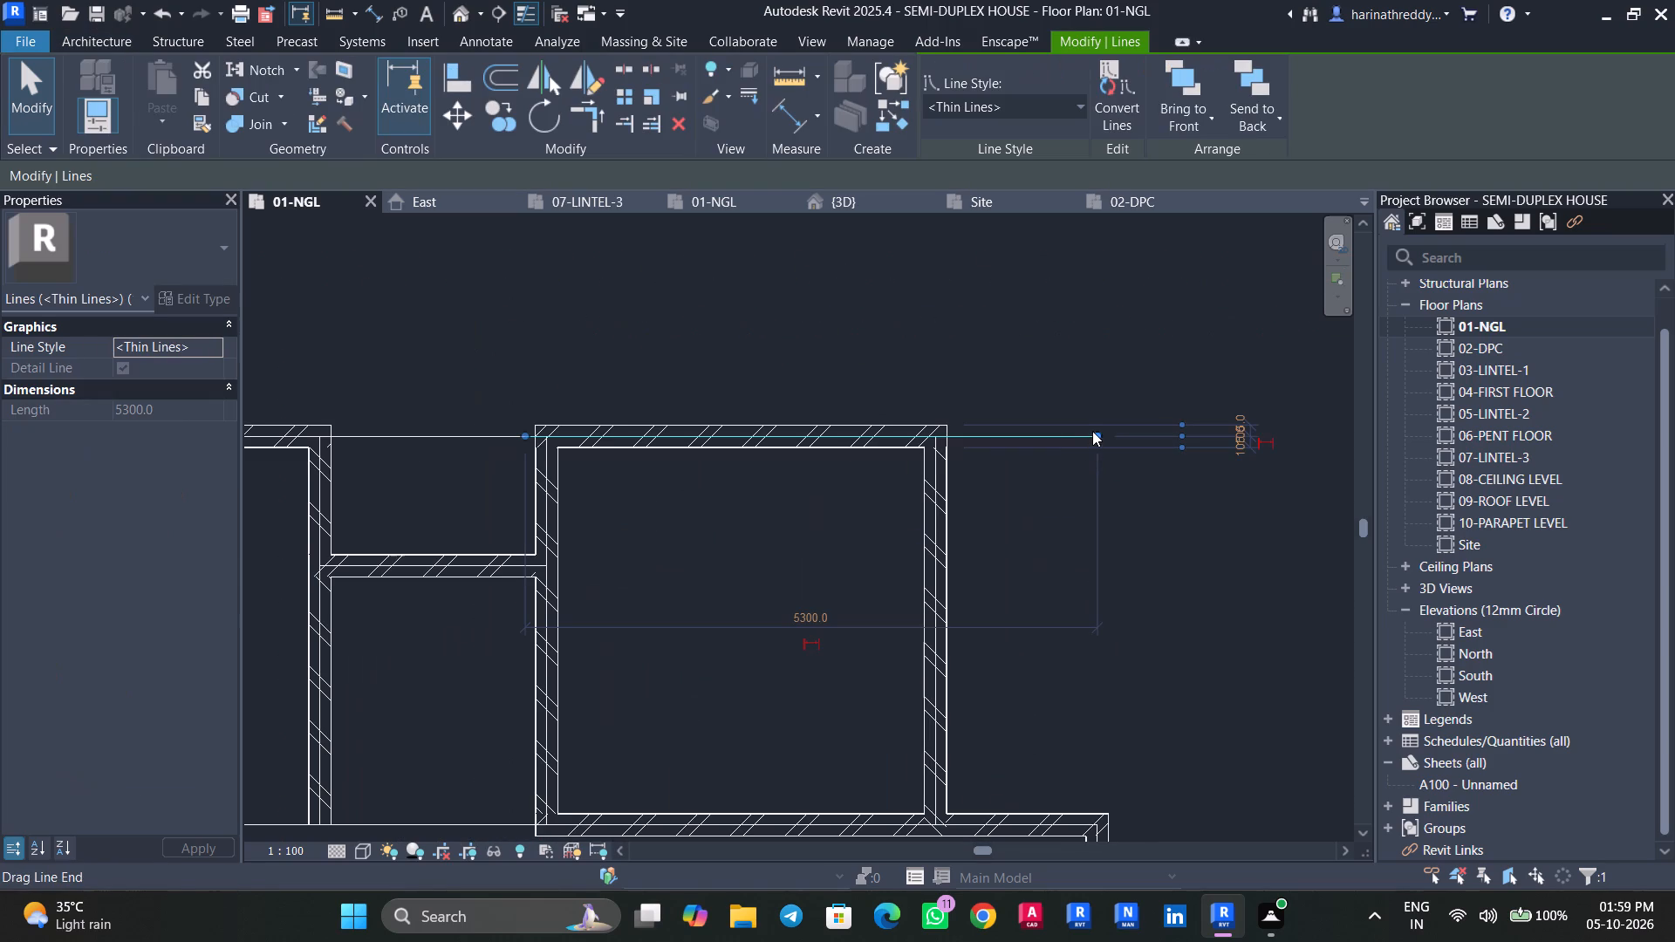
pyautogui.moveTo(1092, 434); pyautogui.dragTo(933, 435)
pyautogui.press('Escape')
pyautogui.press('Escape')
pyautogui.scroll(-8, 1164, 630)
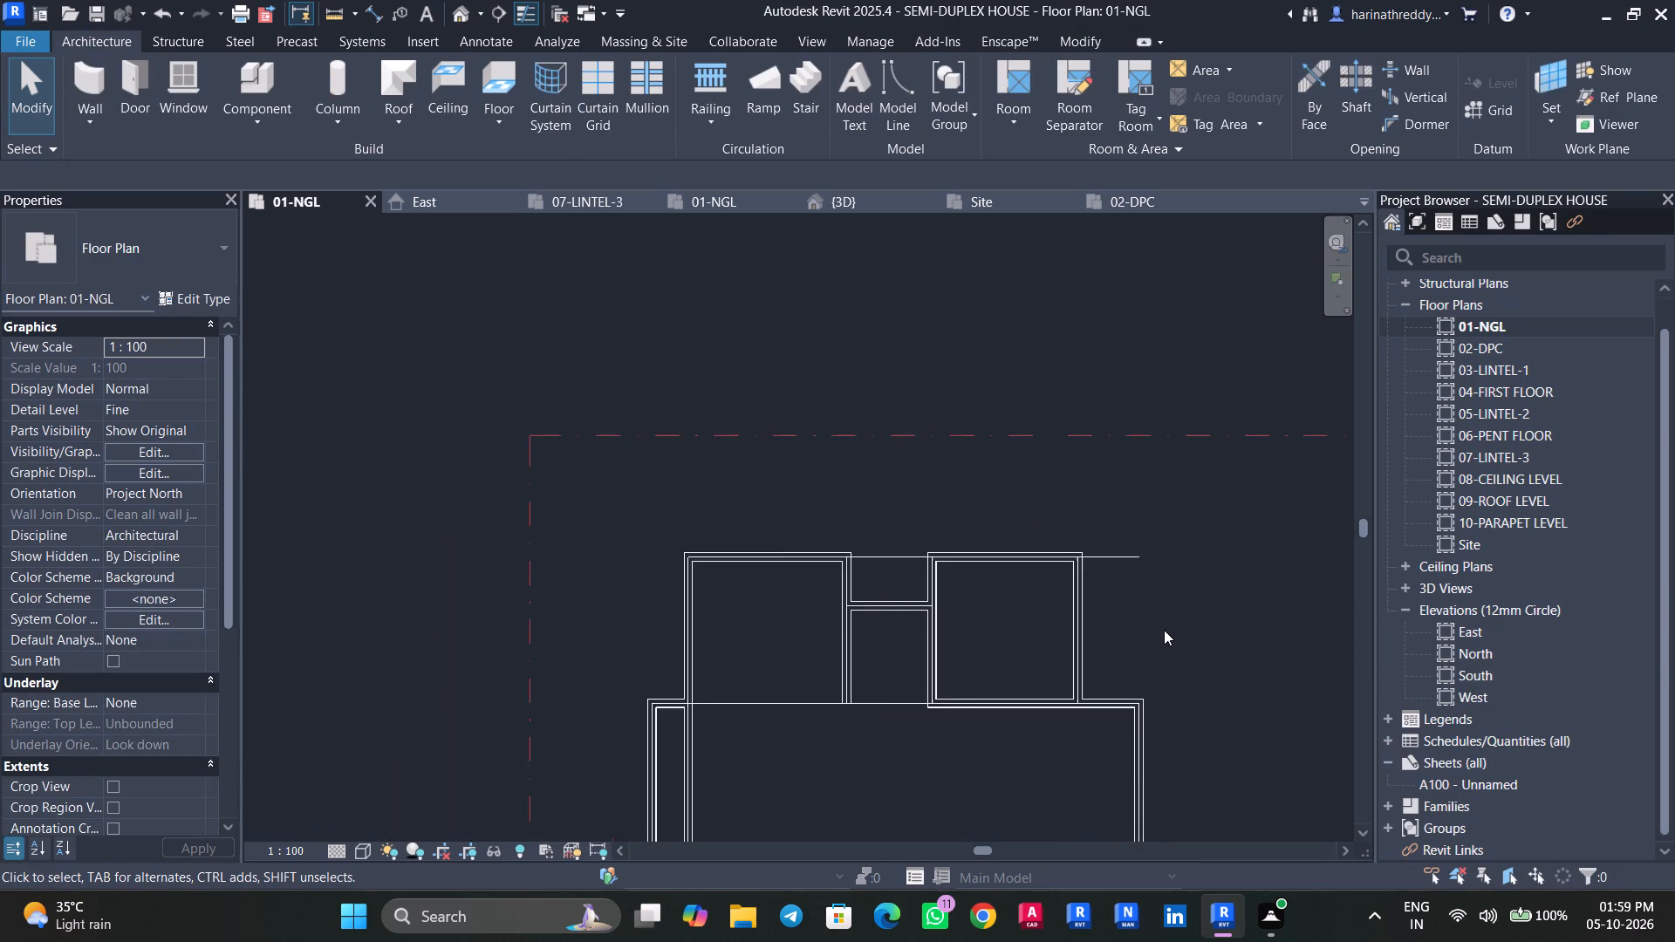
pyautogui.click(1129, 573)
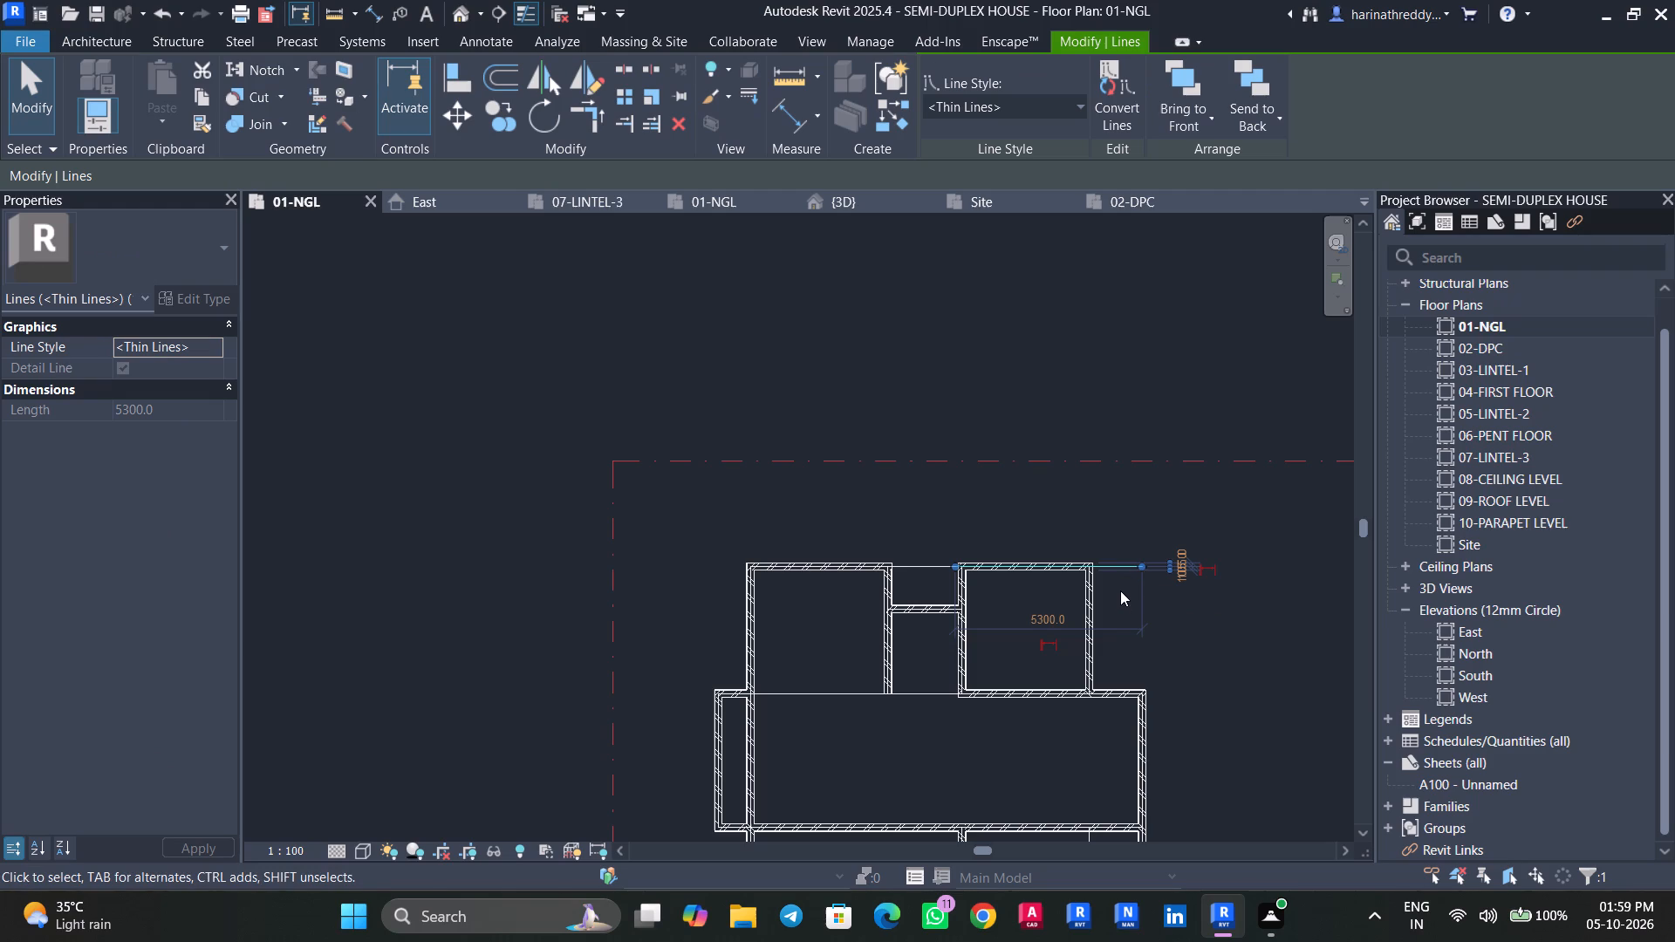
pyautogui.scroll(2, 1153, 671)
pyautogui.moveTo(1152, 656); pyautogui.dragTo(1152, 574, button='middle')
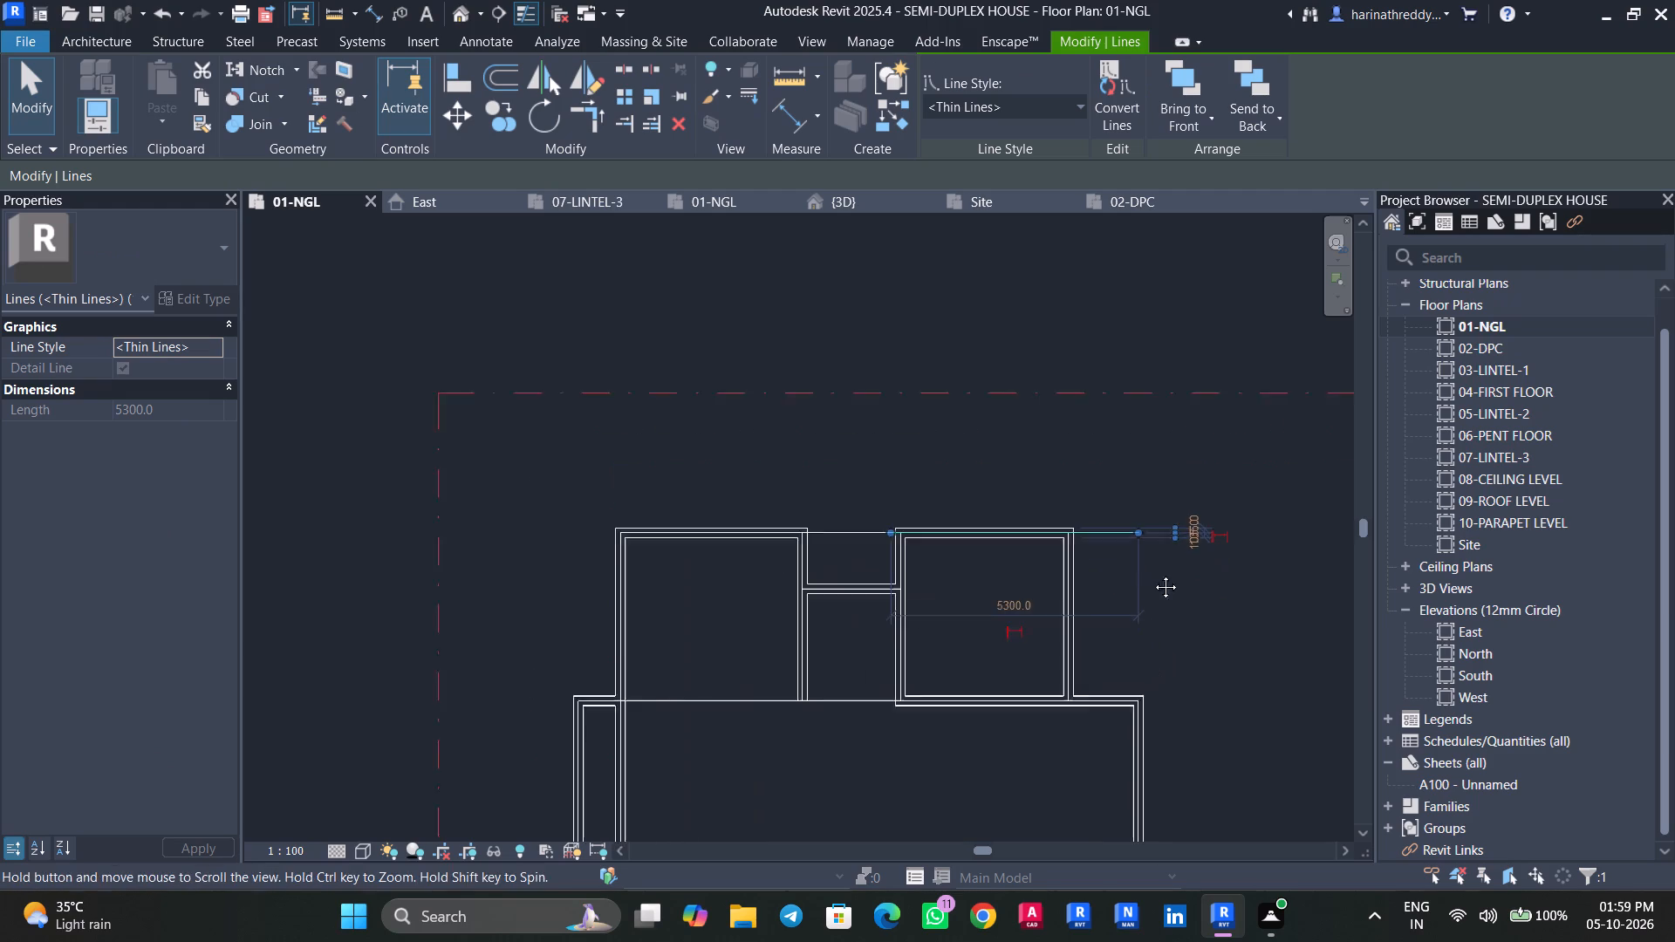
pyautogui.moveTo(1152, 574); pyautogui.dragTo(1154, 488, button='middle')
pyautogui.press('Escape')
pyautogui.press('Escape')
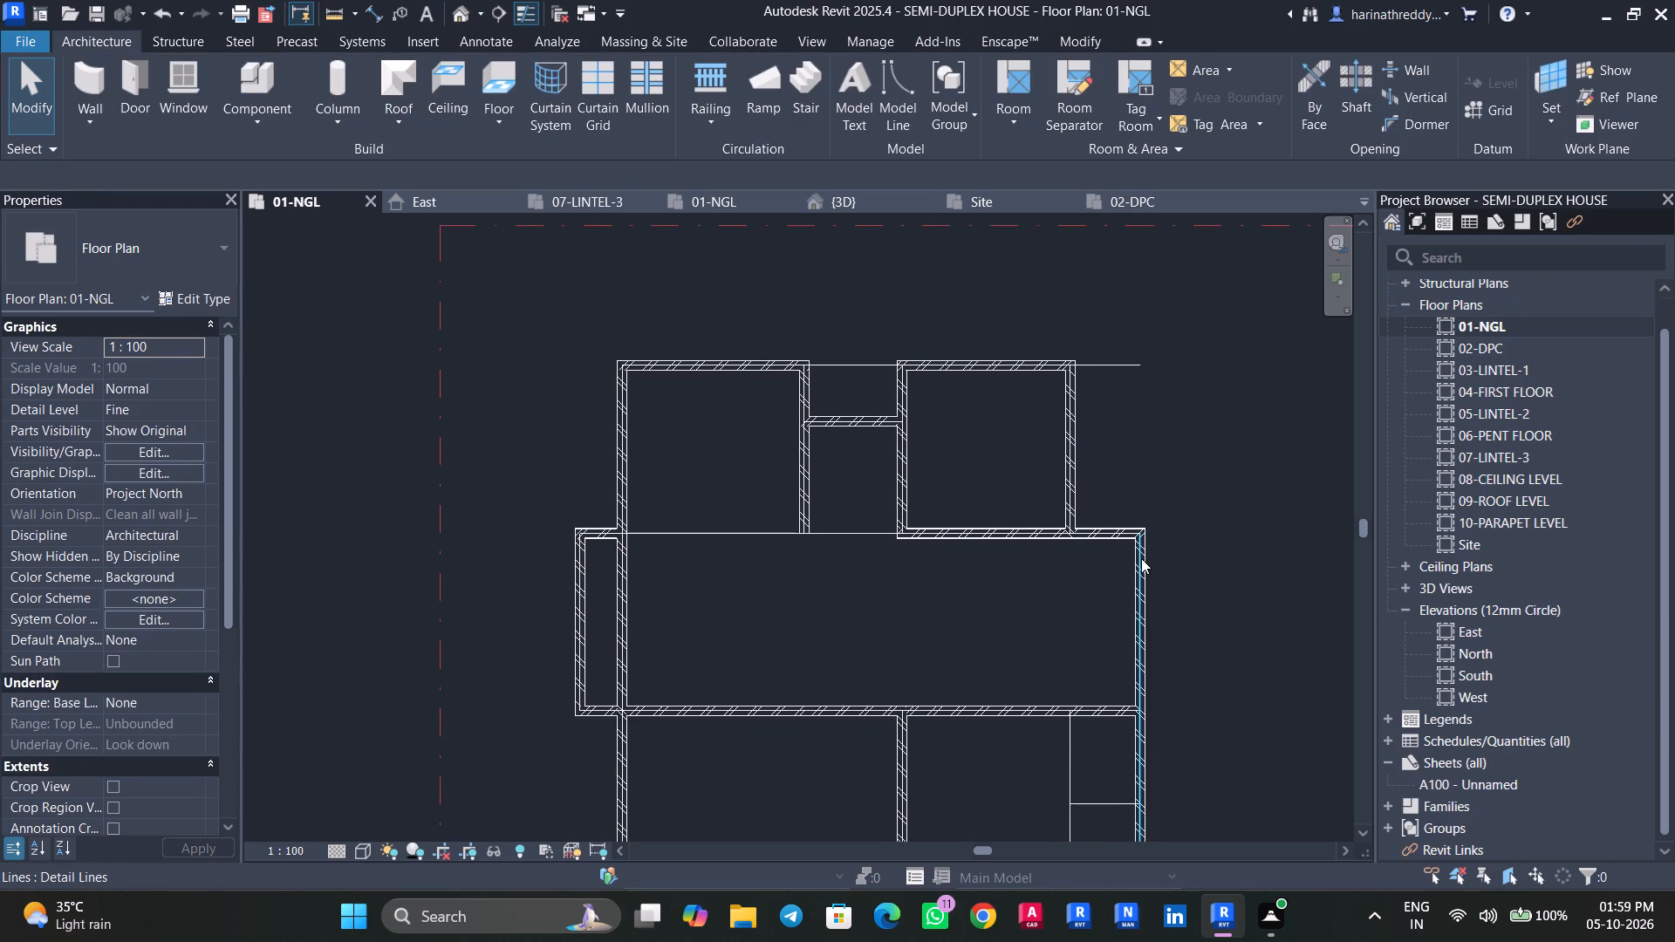
# Extend the north end of the east wall's detail line to the dash-dot boundary line, making it 14400 mm long.
pyautogui.click(1141, 558)
pyautogui.scroll(2, 1135, 535)
pyautogui.moveTo(1142, 531); pyautogui.dragTo(1142, 317)
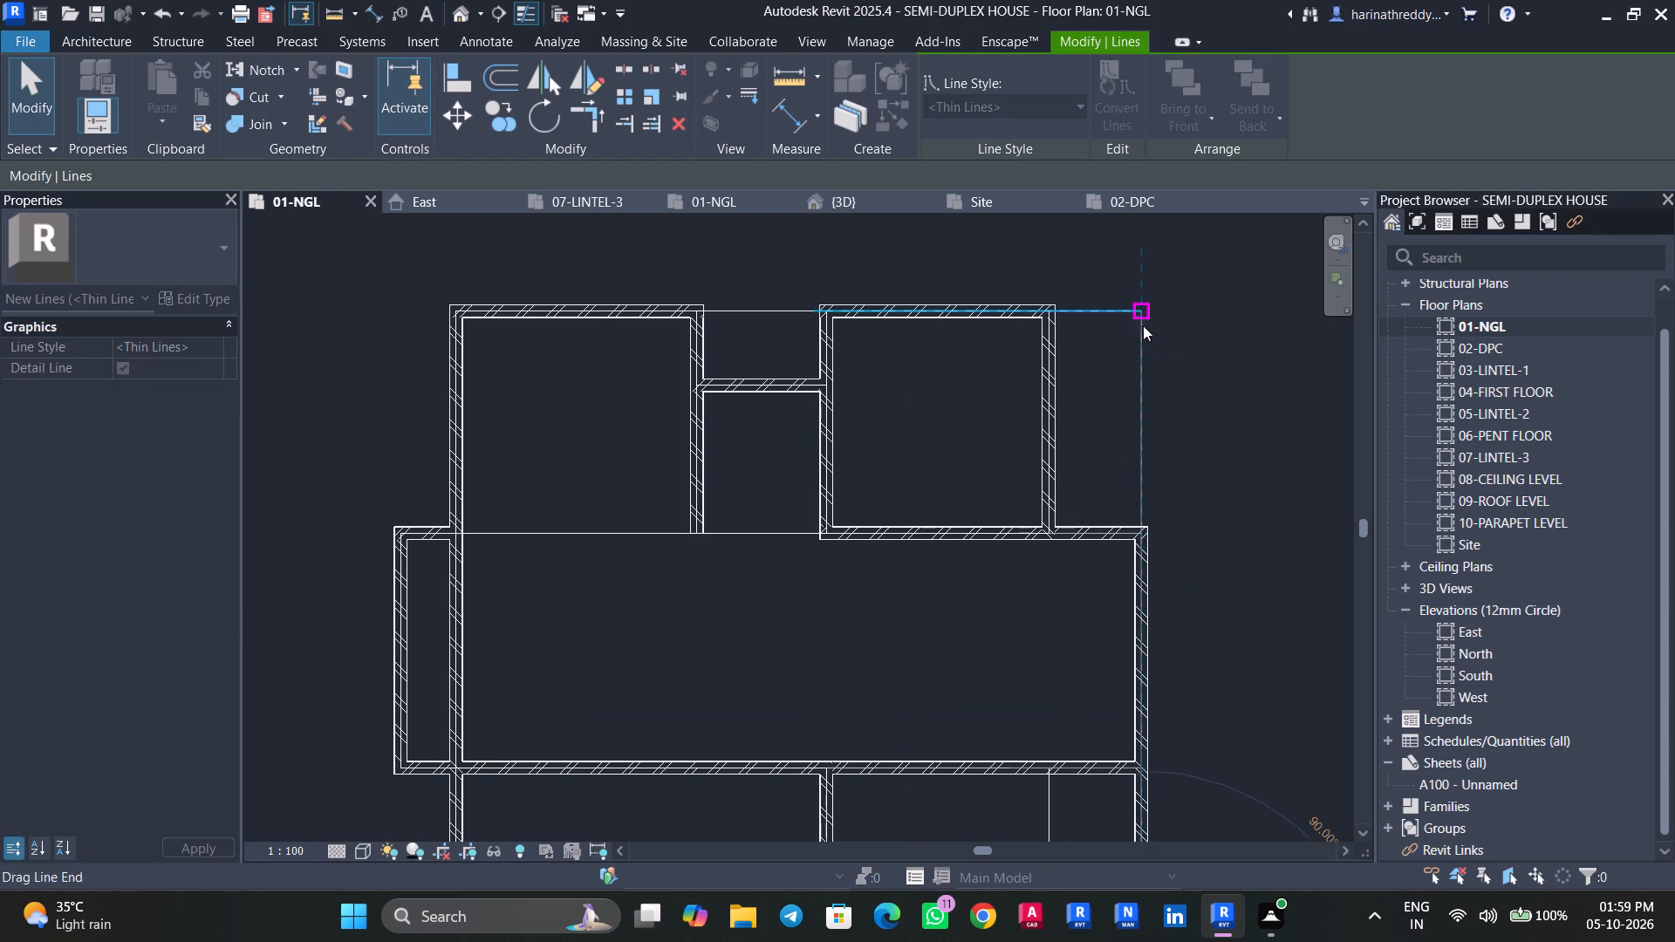
pyautogui.press('Escape')
pyautogui.press('Escape')
pyautogui.moveTo(1170, 416); pyautogui.dragTo(1170, 501, button='middle')
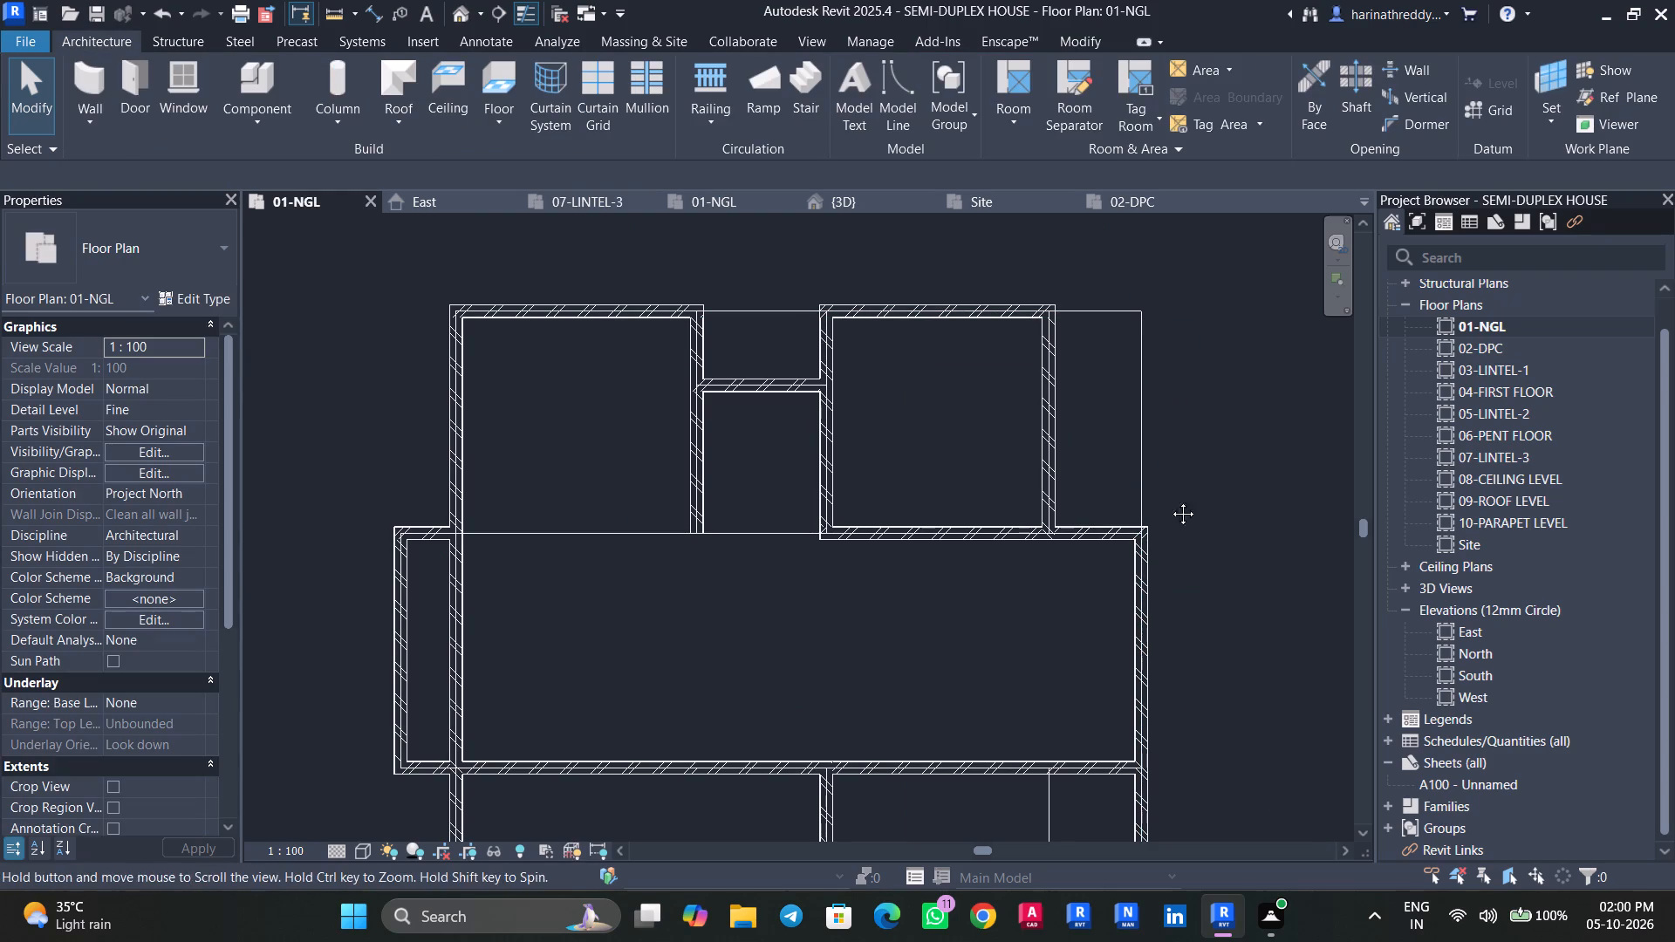
pyautogui.moveTo(1170, 501); pyautogui.dragTo(1138, 638, button='middle')
pyautogui.click(1101, 615)
pyautogui.moveTo(1109, 533); pyautogui.dragTo(1111, 349)
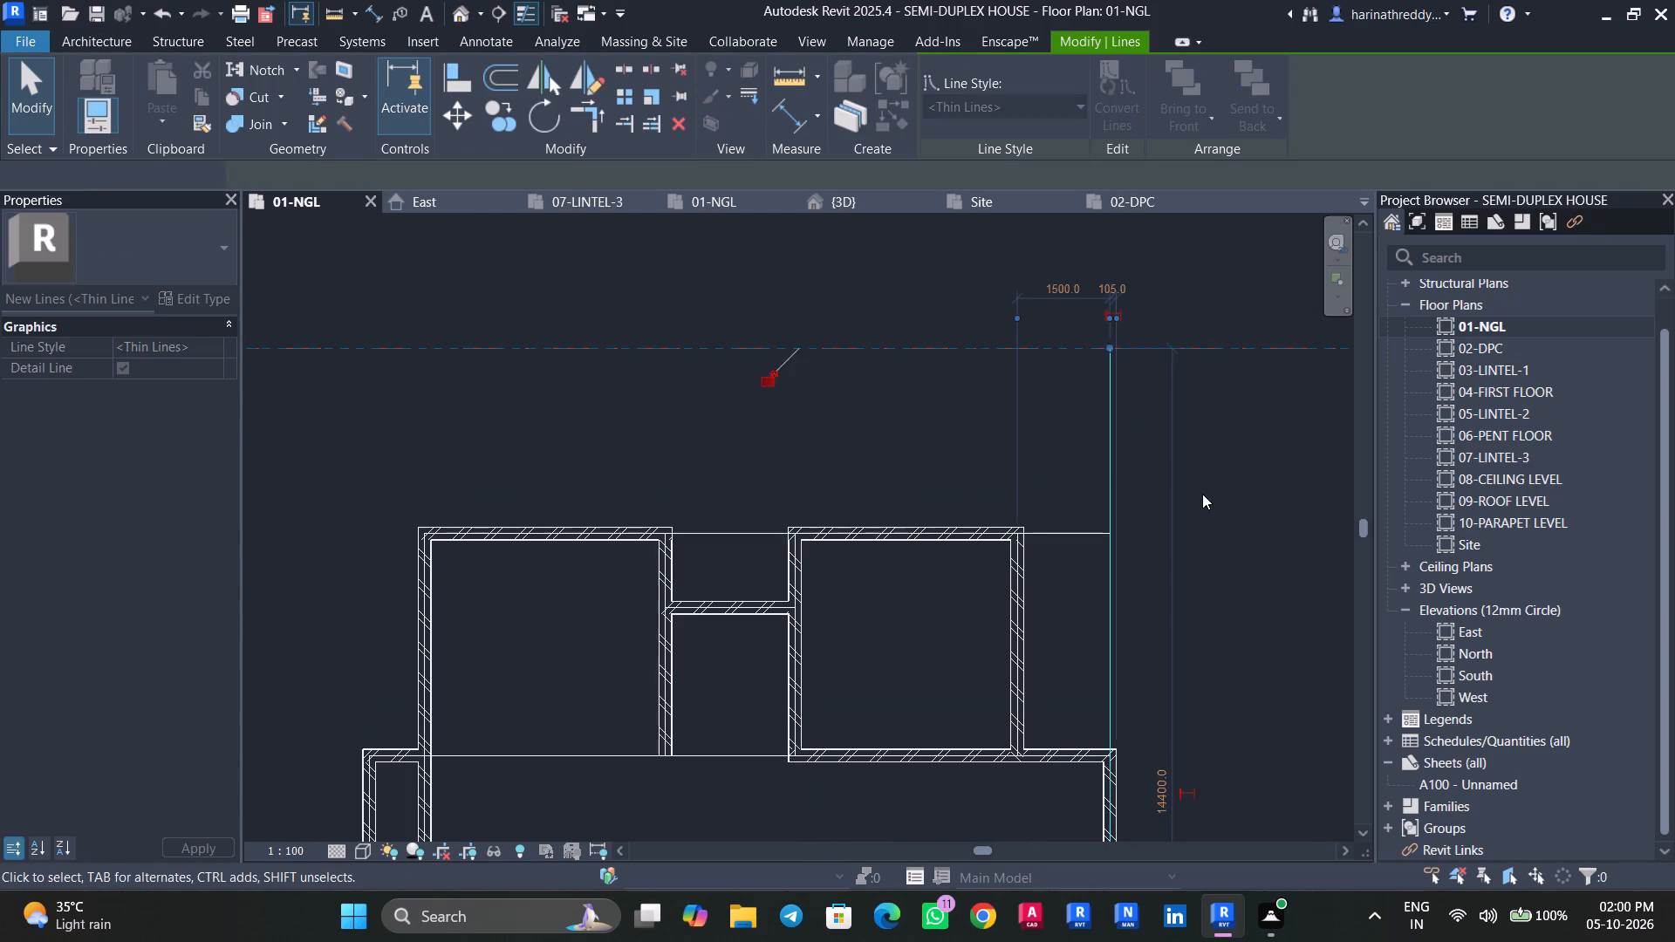
pyautogui.scroll(-3, 1204, 493)
pyautogui.scroll(1, 1207, 493)
pyautogui.scroll(-5, 1207, 493)
pyautogui.moveTo(1240, 629); pyautogui.dragTo(1145, 309, button='middle')
pyautogui.press('Escape')
pyautogui.moveTo(1104, 304); pyautogui.dragTo(1106, 381, button='middle')
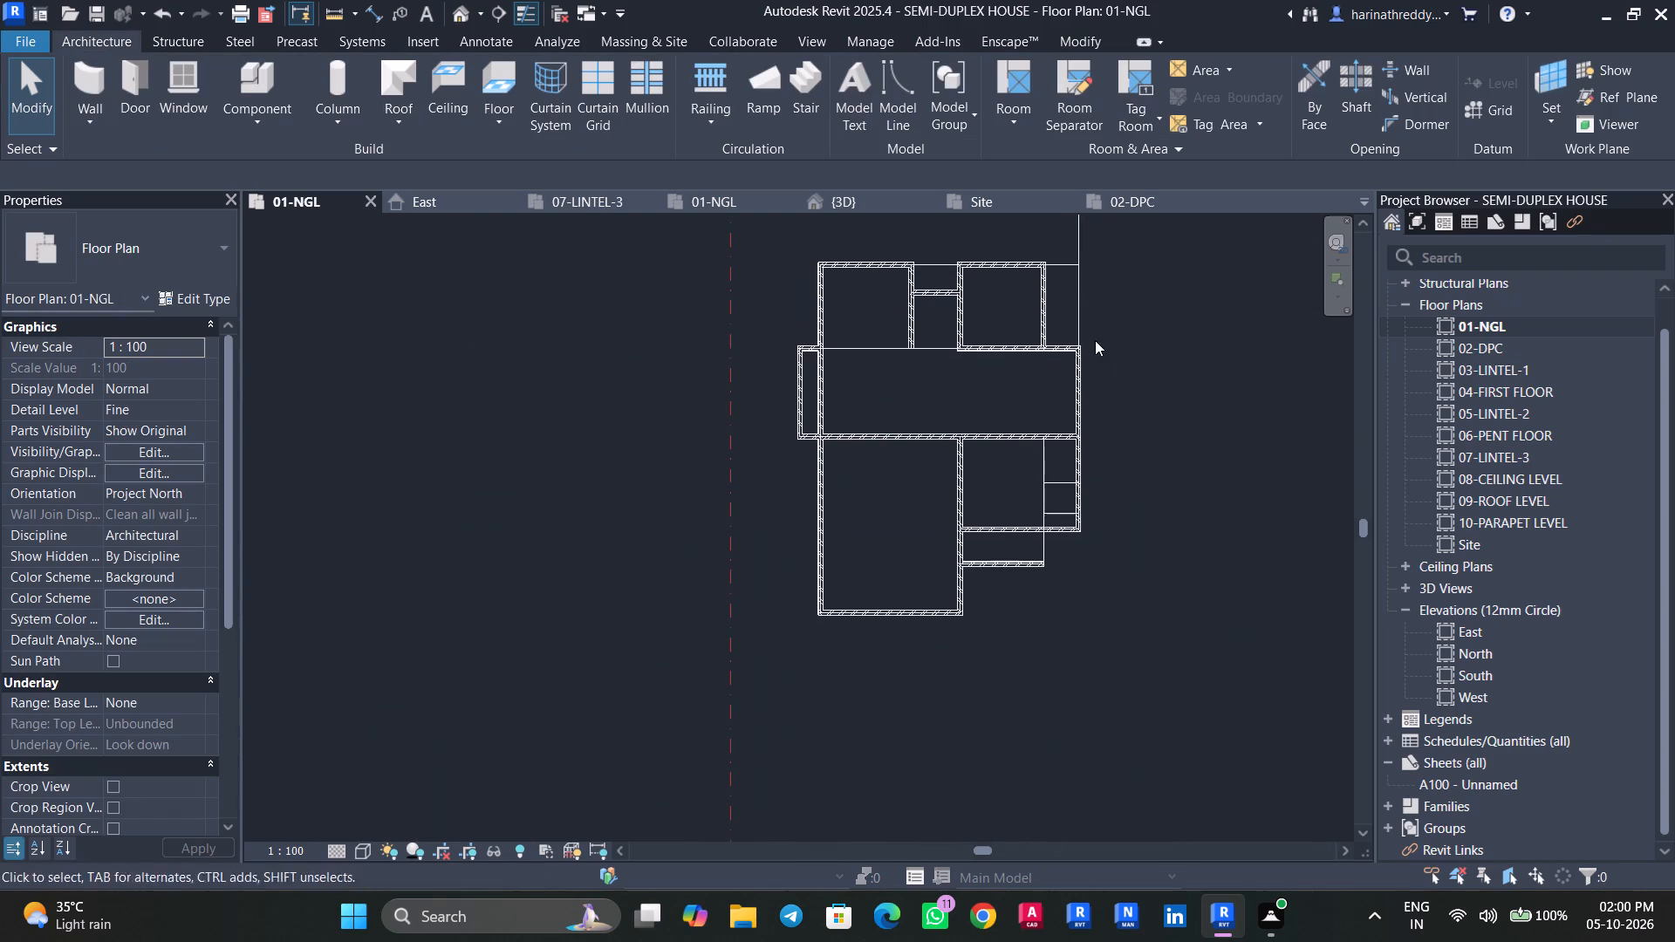
# Extend the south end of the east wall's detail line well beyond the house's southernmost wall.
pyautogui.click(1077, 310)
pyautogui.moveTo(1078, 530); pyautogui.dragTo(1080, 744)
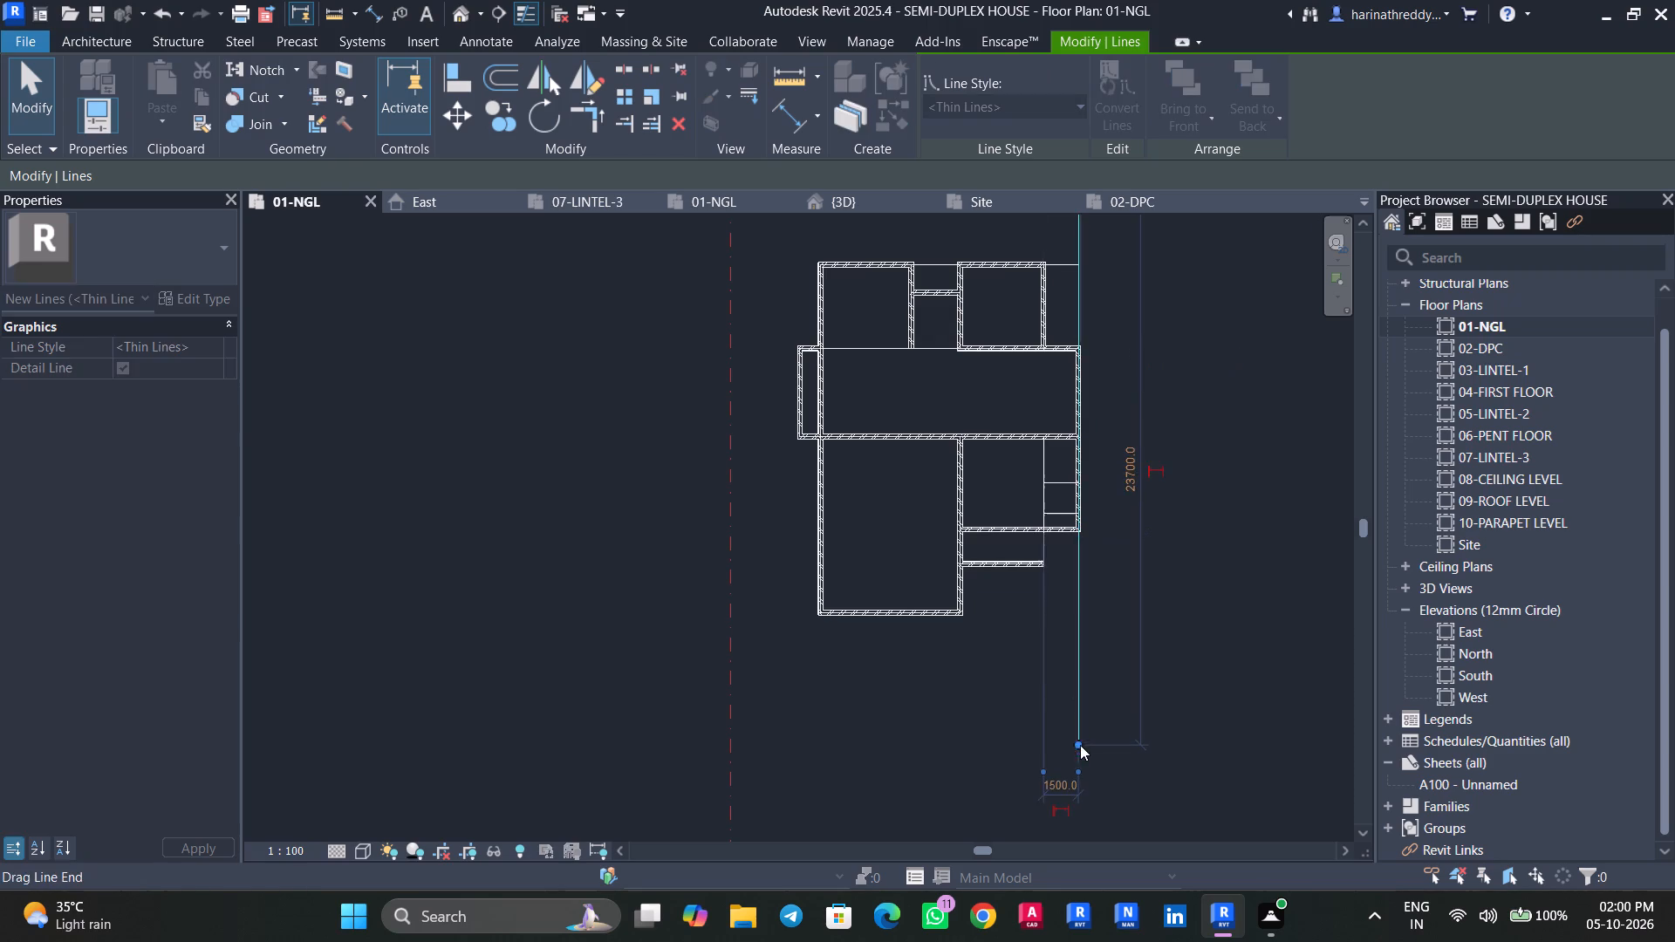
pyautogui.moveTo(1130, 768); pyautogui.dragTo(1110, 504, button='middle')
pyautogui.moveTo(1056, 479); pyautogui.dragTo(1054, 629)
pyautogui.press('Escape')
pyautogui.press('Escape')
pyautogui.moveTo(1121, 526); pyautogui.dragTo(1145, 792, button='middle')
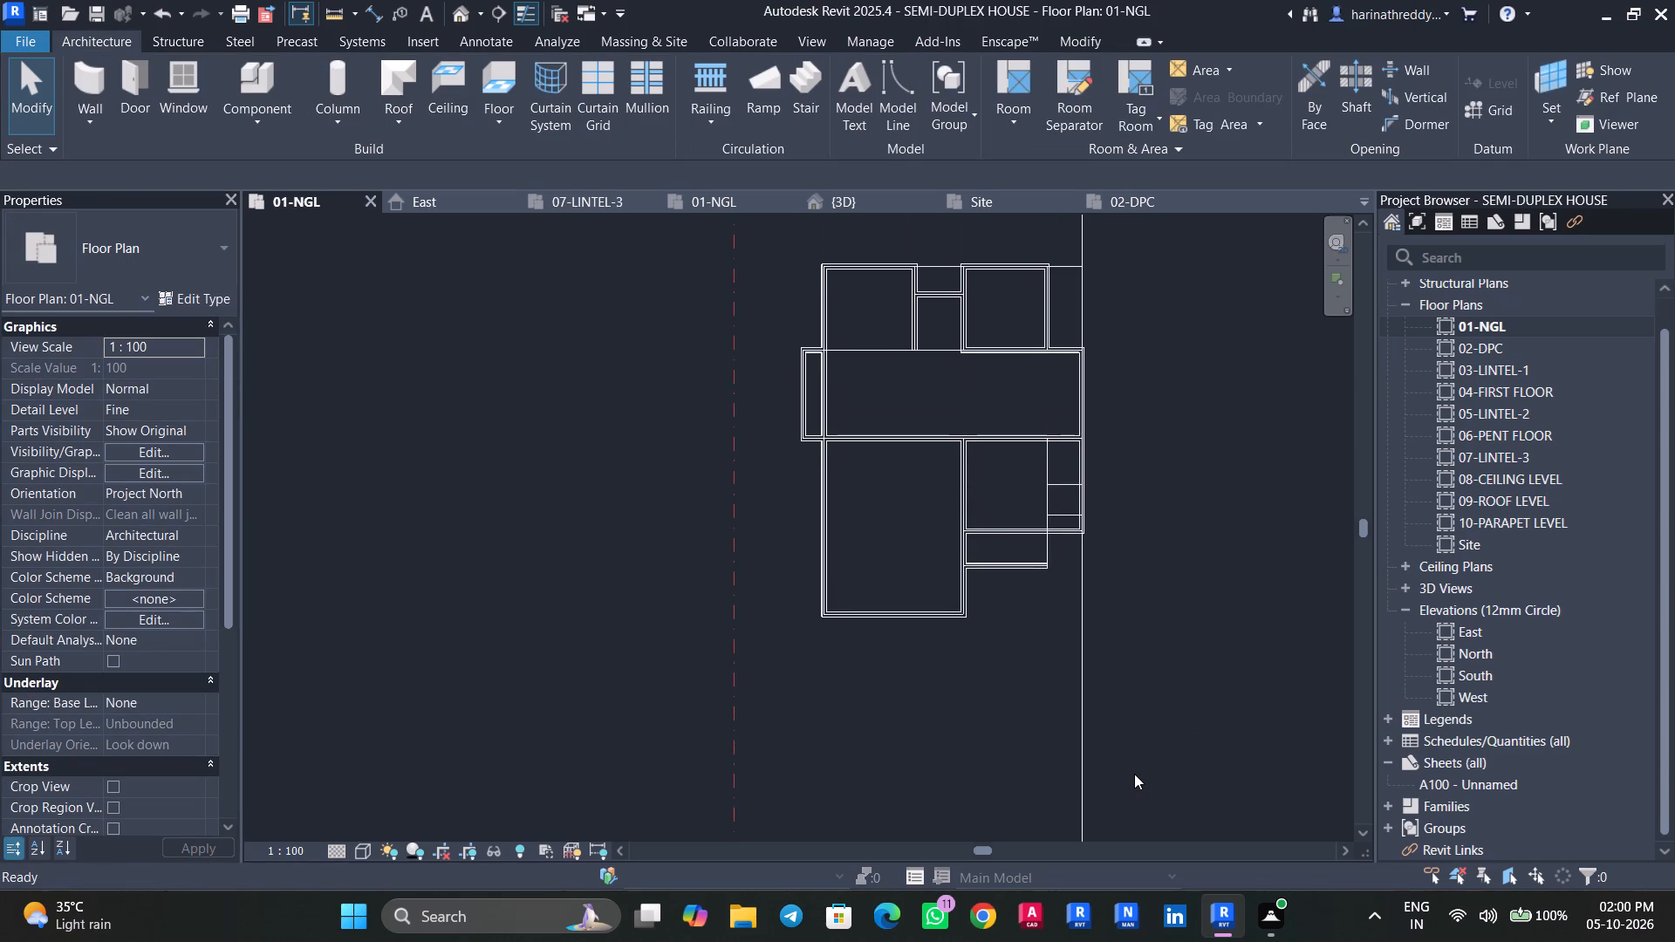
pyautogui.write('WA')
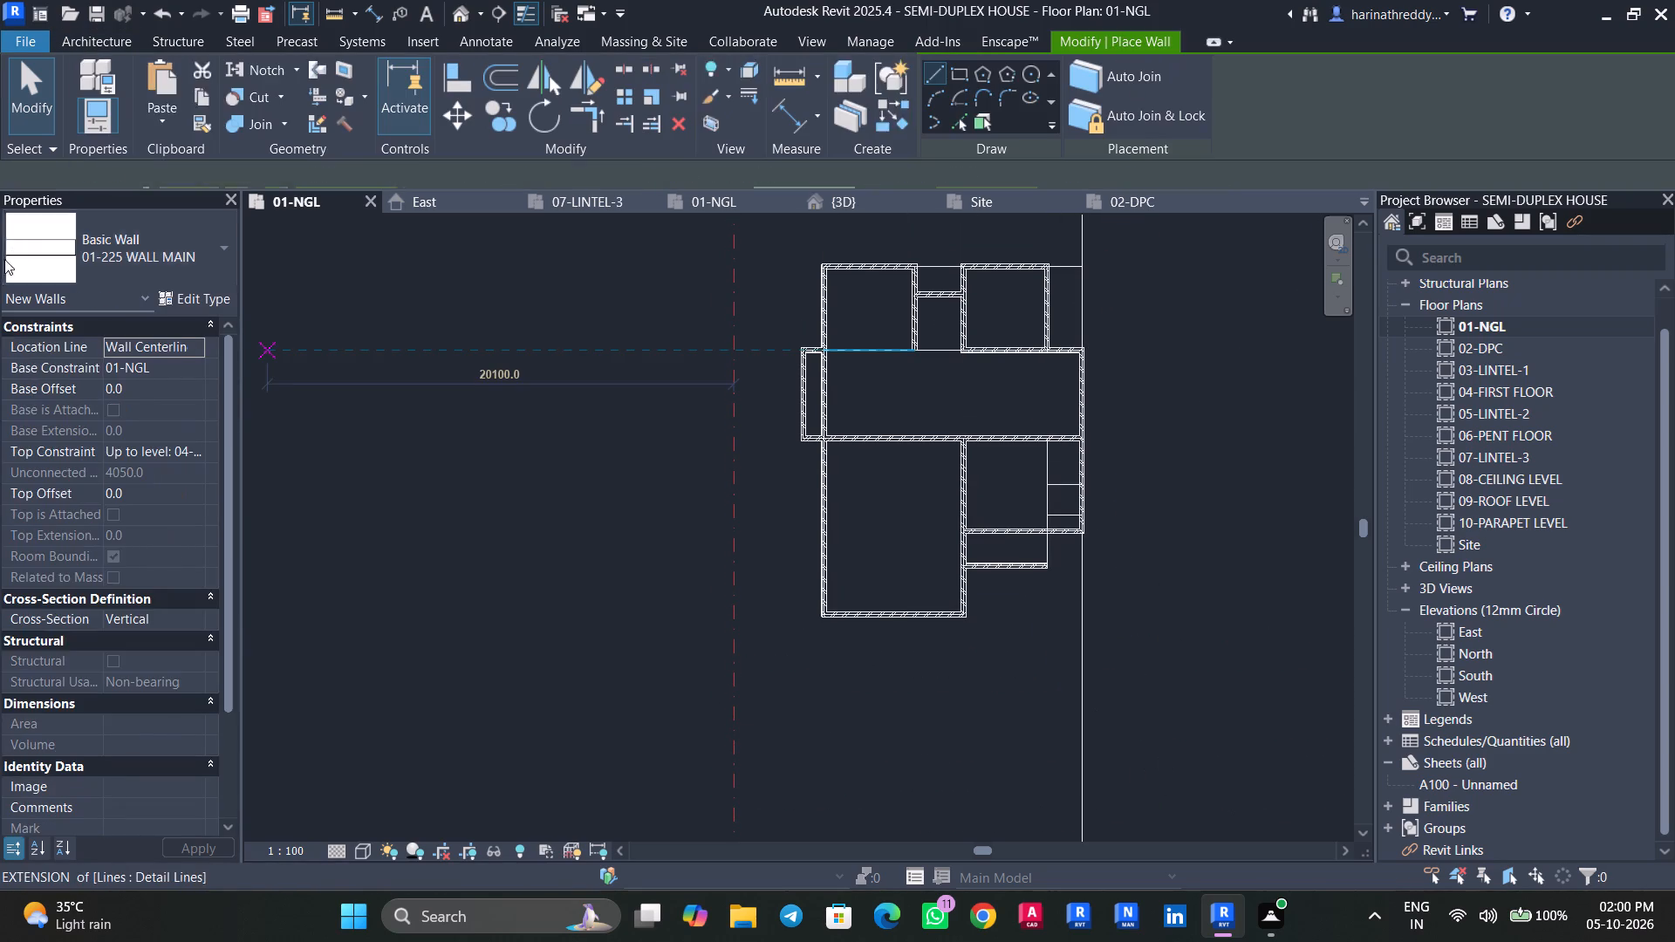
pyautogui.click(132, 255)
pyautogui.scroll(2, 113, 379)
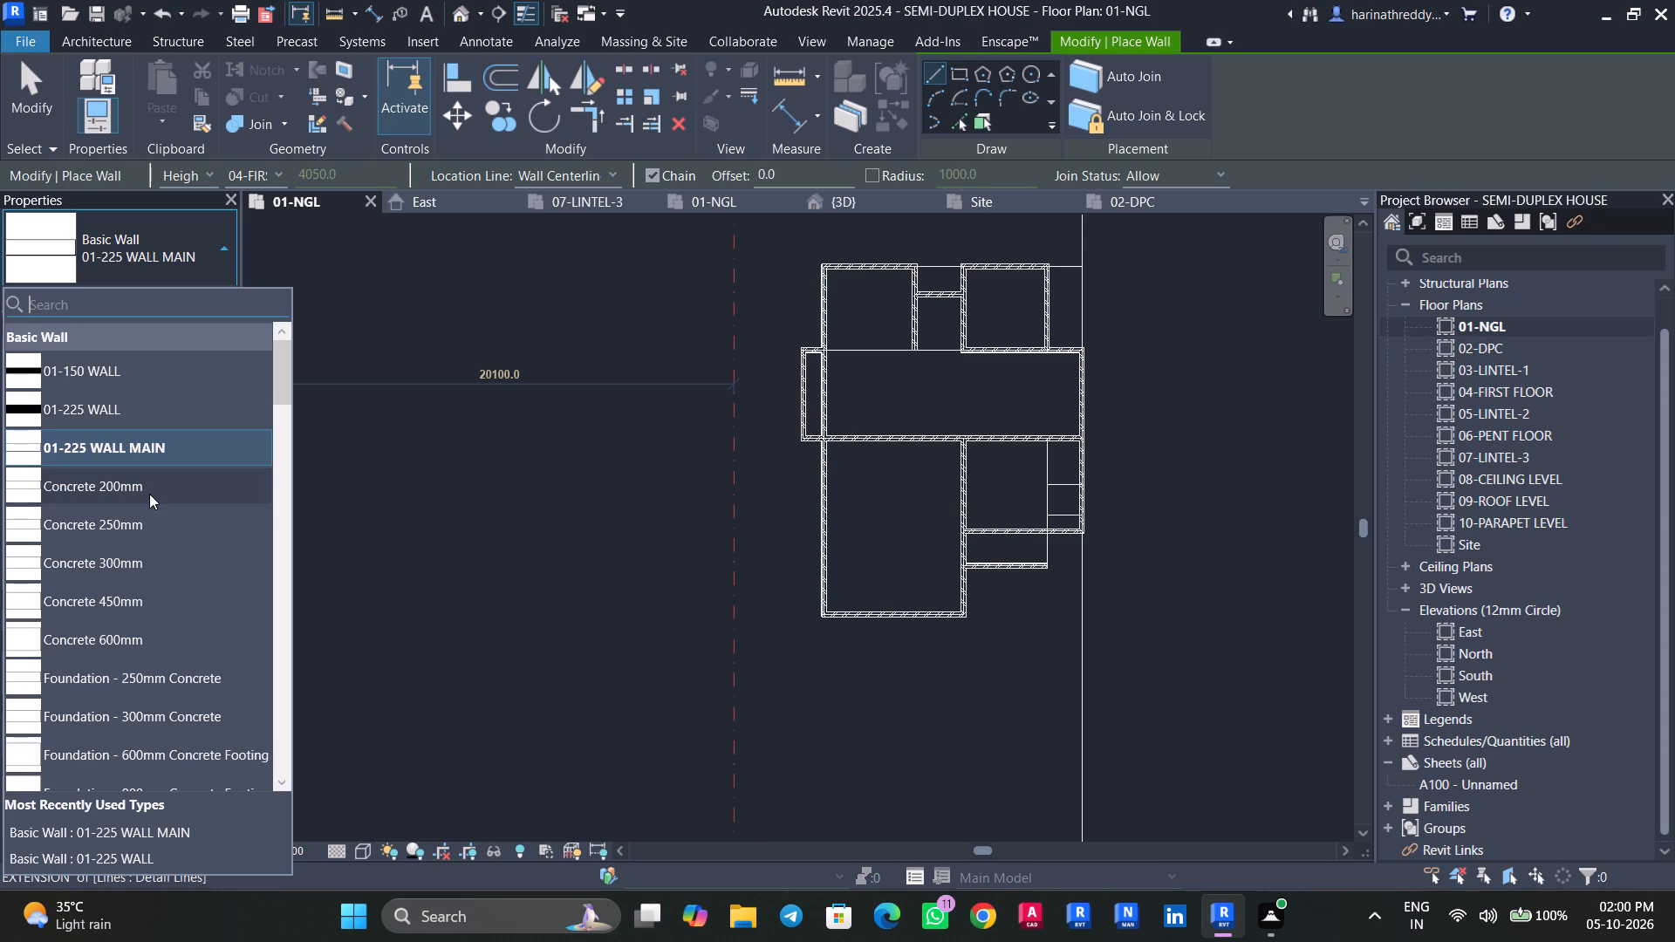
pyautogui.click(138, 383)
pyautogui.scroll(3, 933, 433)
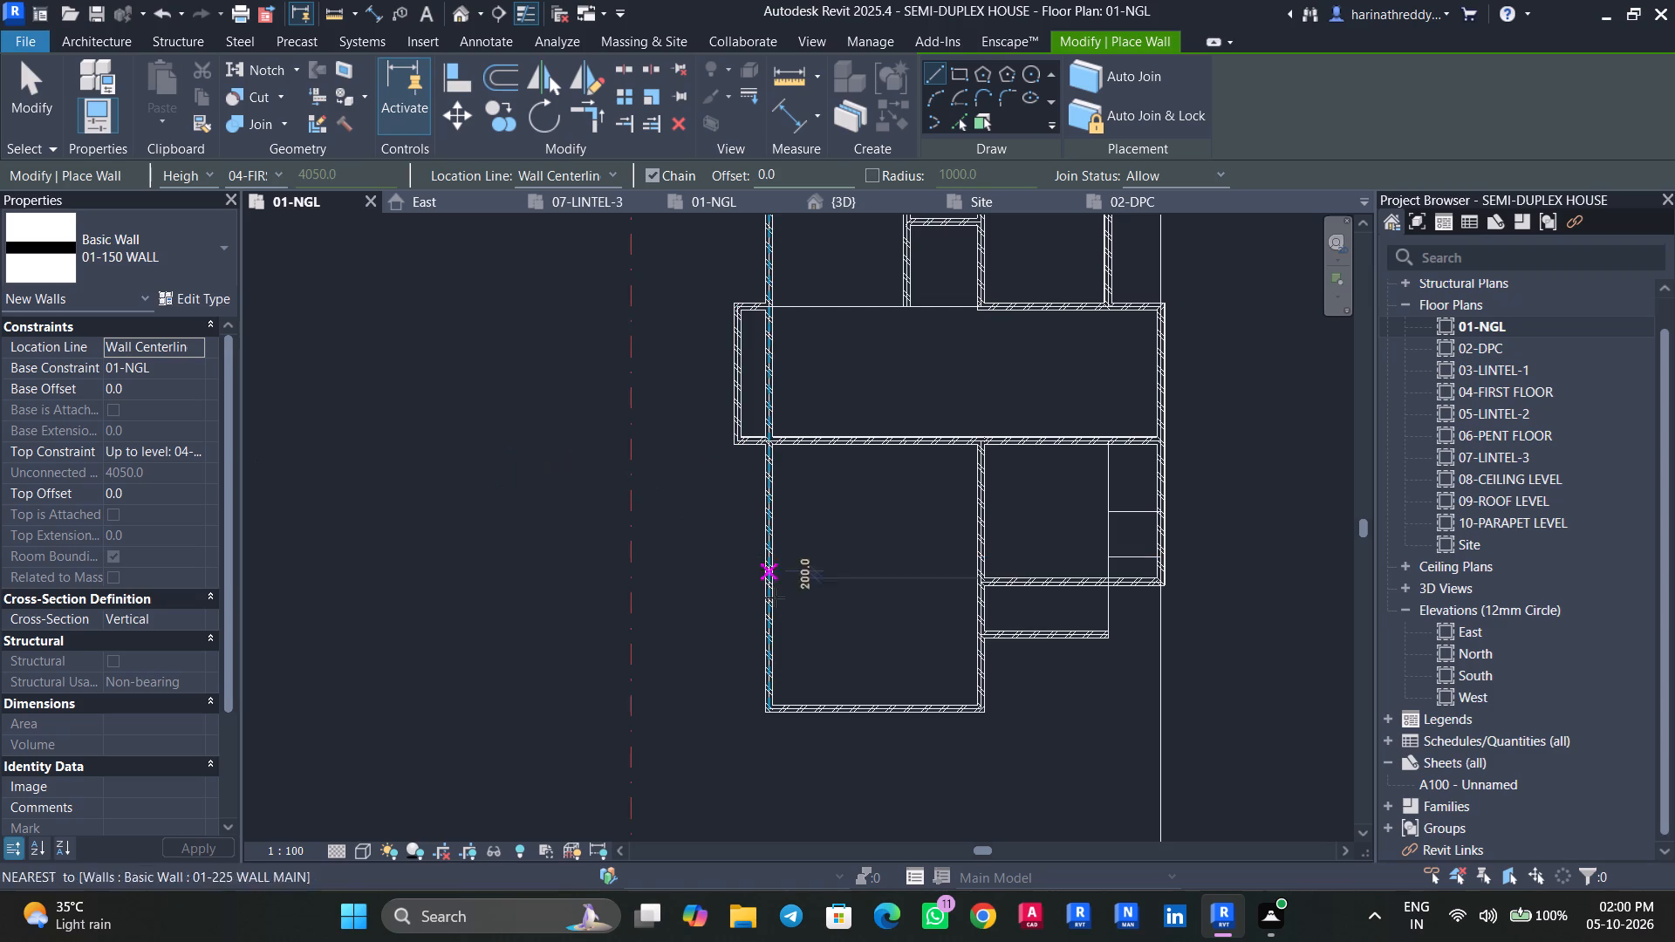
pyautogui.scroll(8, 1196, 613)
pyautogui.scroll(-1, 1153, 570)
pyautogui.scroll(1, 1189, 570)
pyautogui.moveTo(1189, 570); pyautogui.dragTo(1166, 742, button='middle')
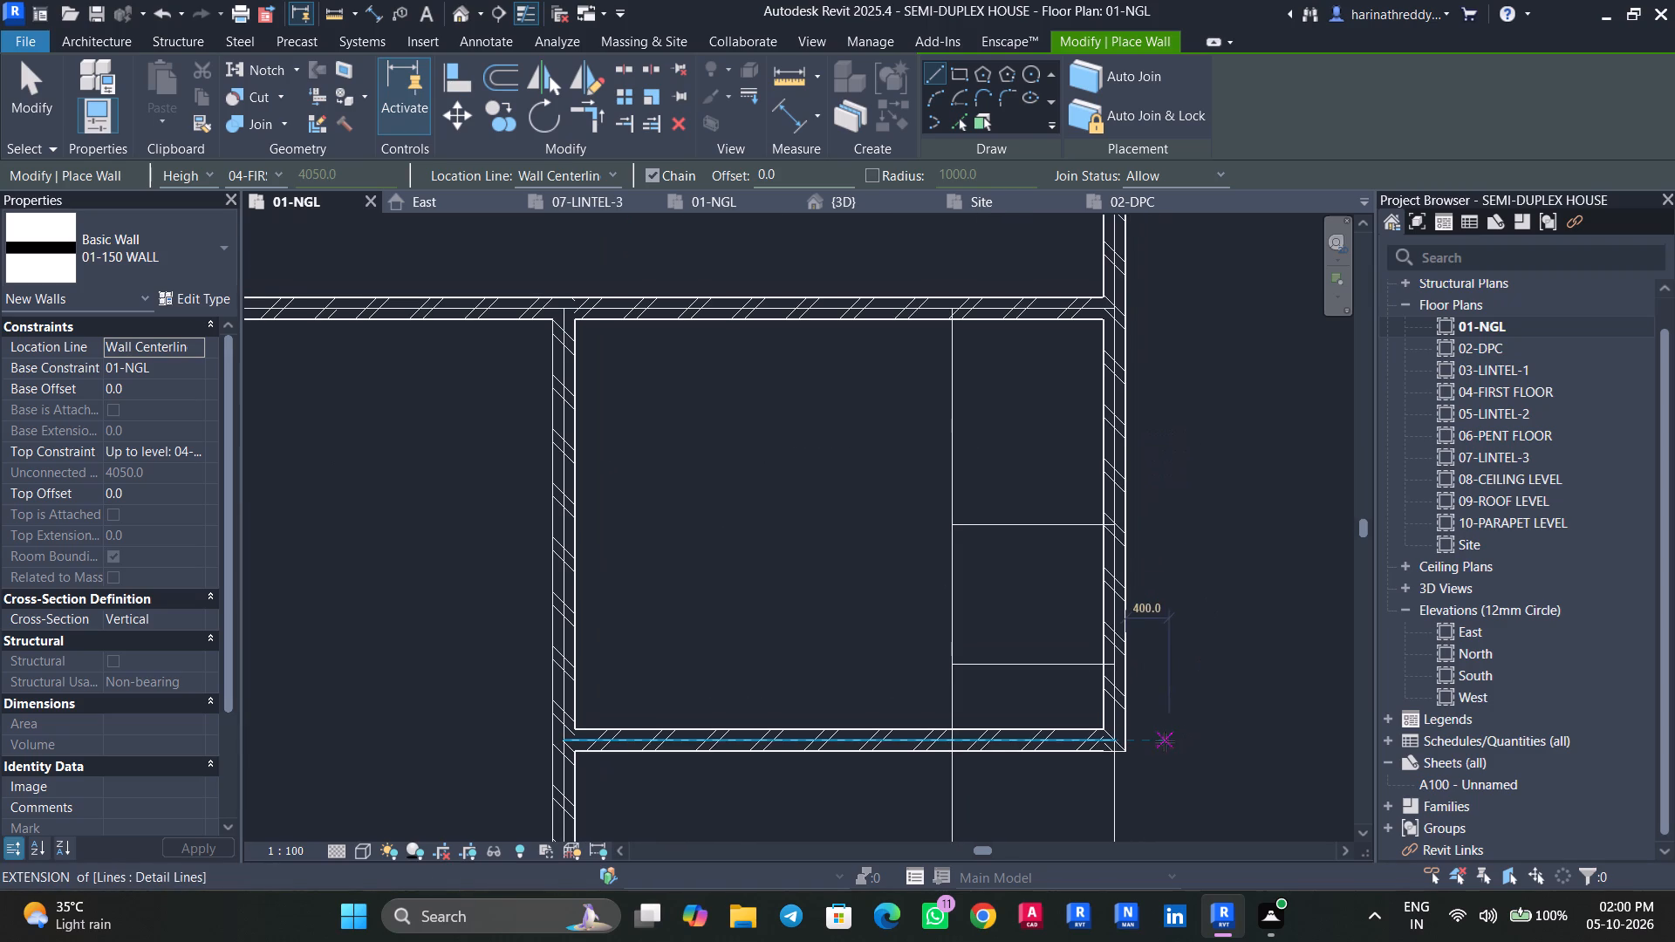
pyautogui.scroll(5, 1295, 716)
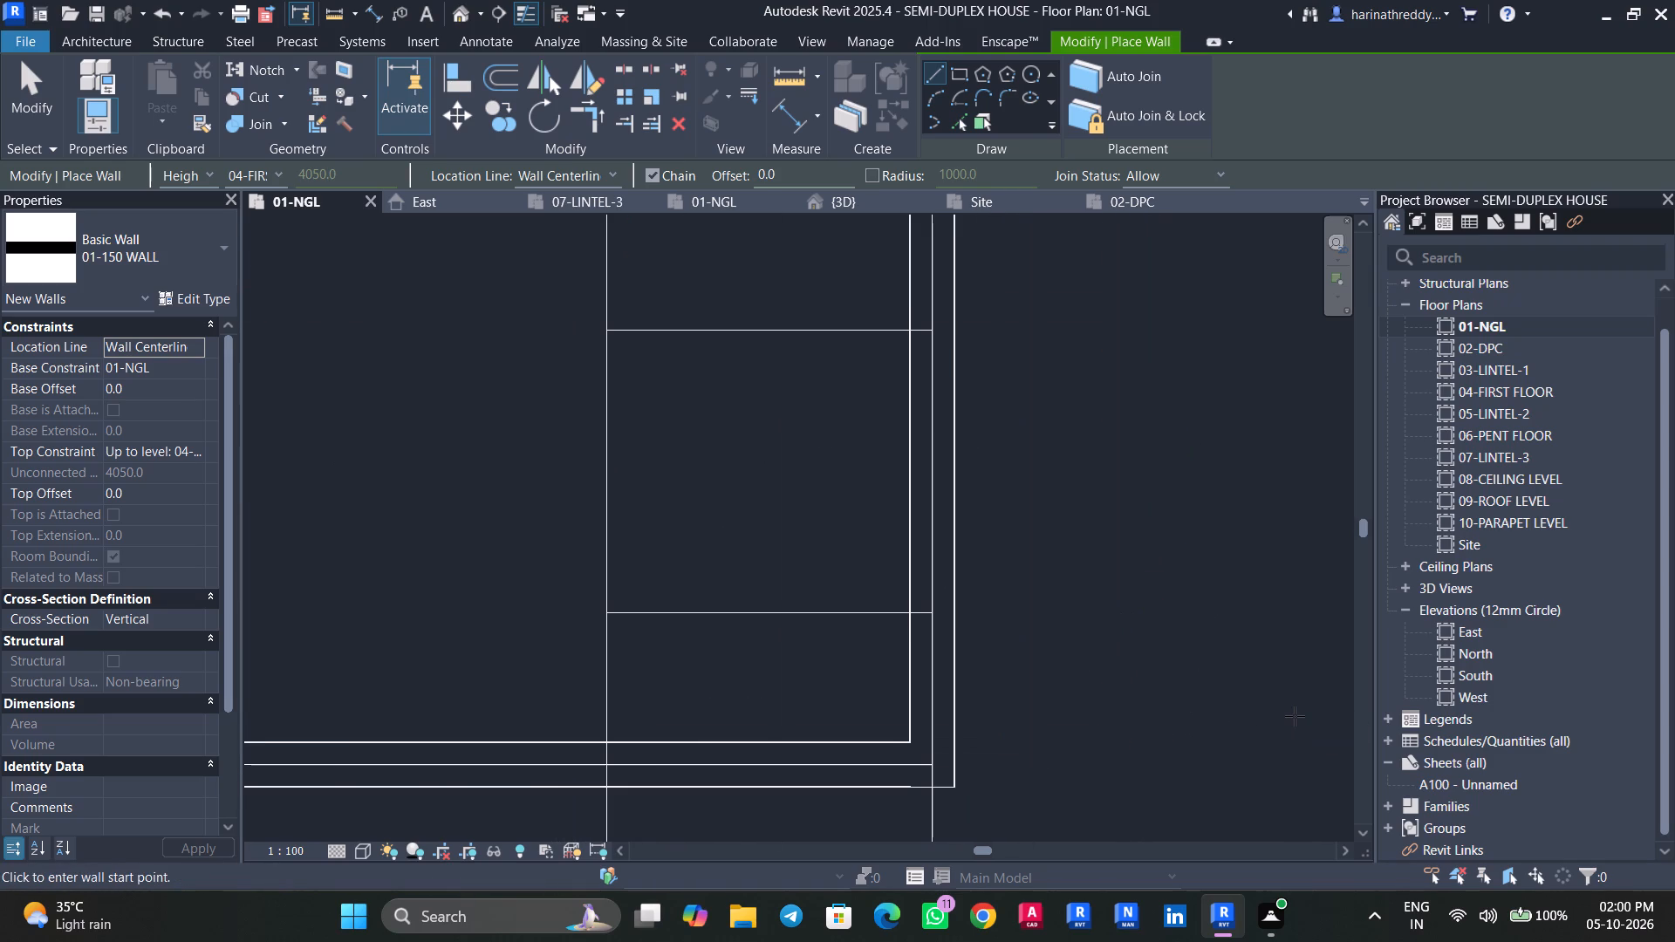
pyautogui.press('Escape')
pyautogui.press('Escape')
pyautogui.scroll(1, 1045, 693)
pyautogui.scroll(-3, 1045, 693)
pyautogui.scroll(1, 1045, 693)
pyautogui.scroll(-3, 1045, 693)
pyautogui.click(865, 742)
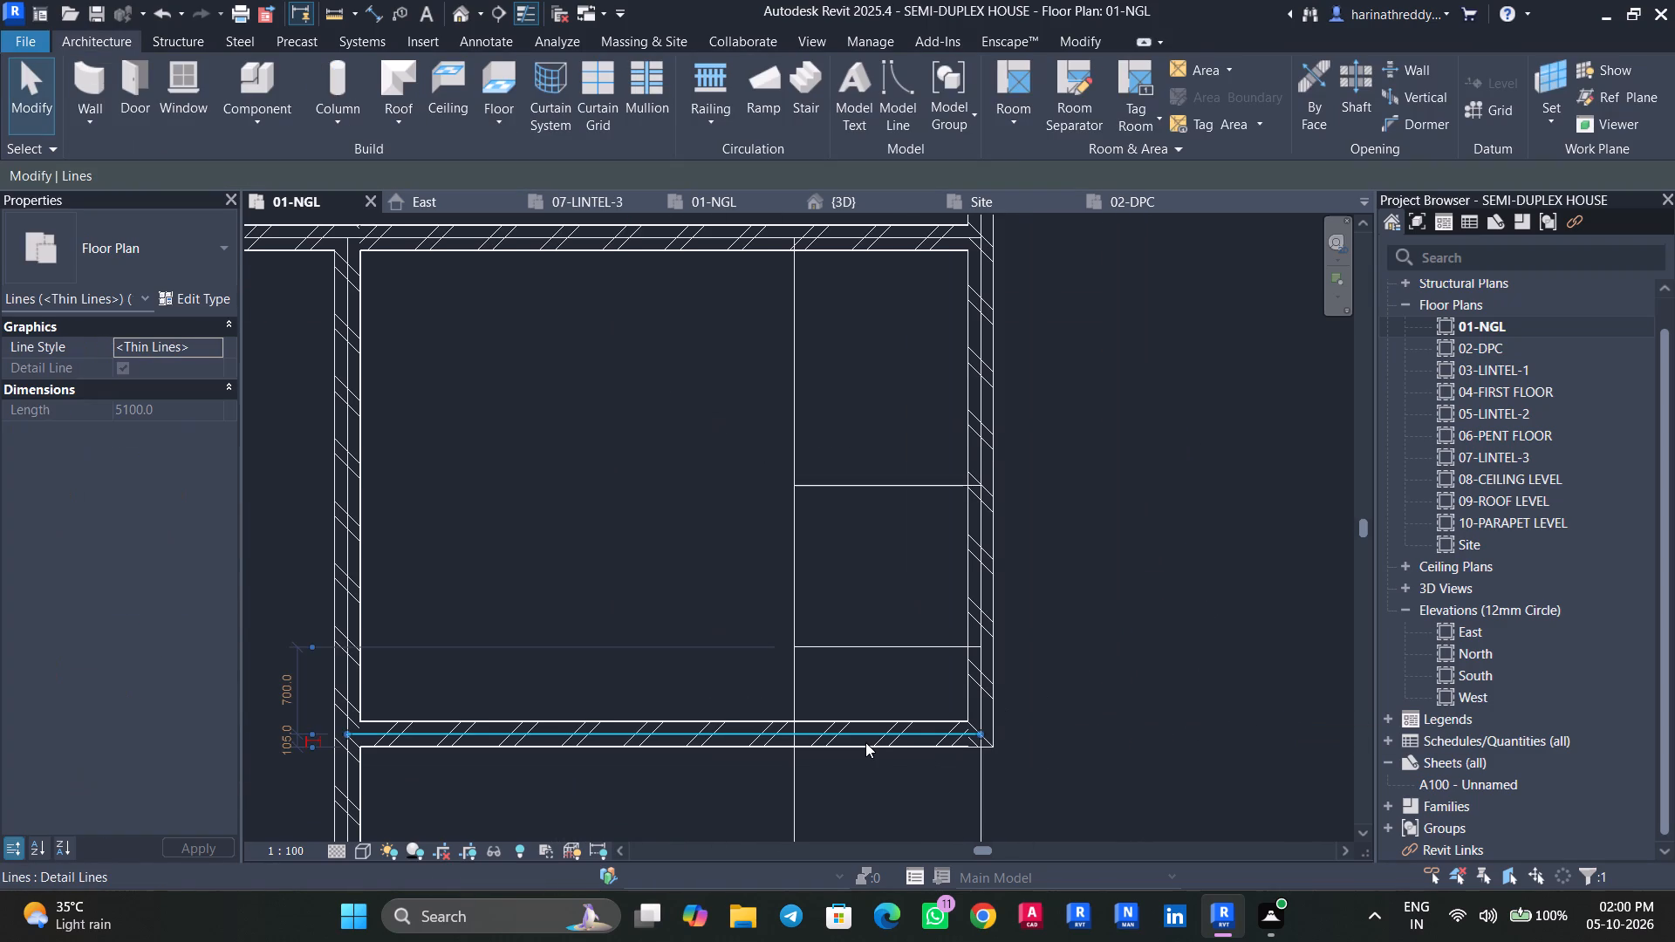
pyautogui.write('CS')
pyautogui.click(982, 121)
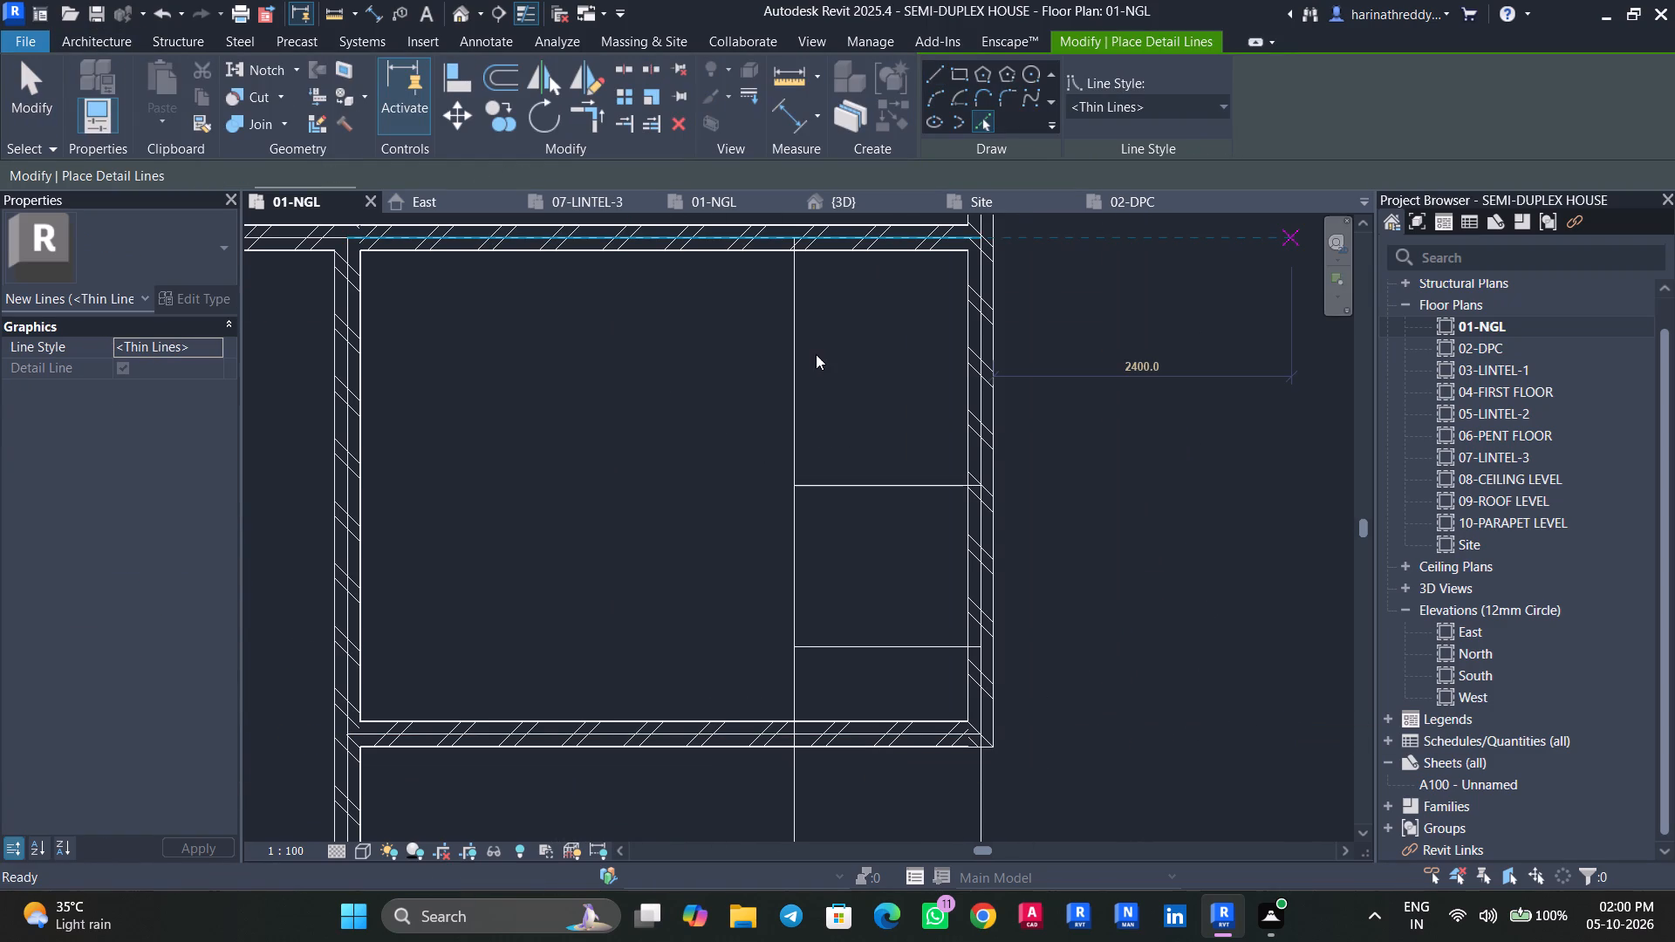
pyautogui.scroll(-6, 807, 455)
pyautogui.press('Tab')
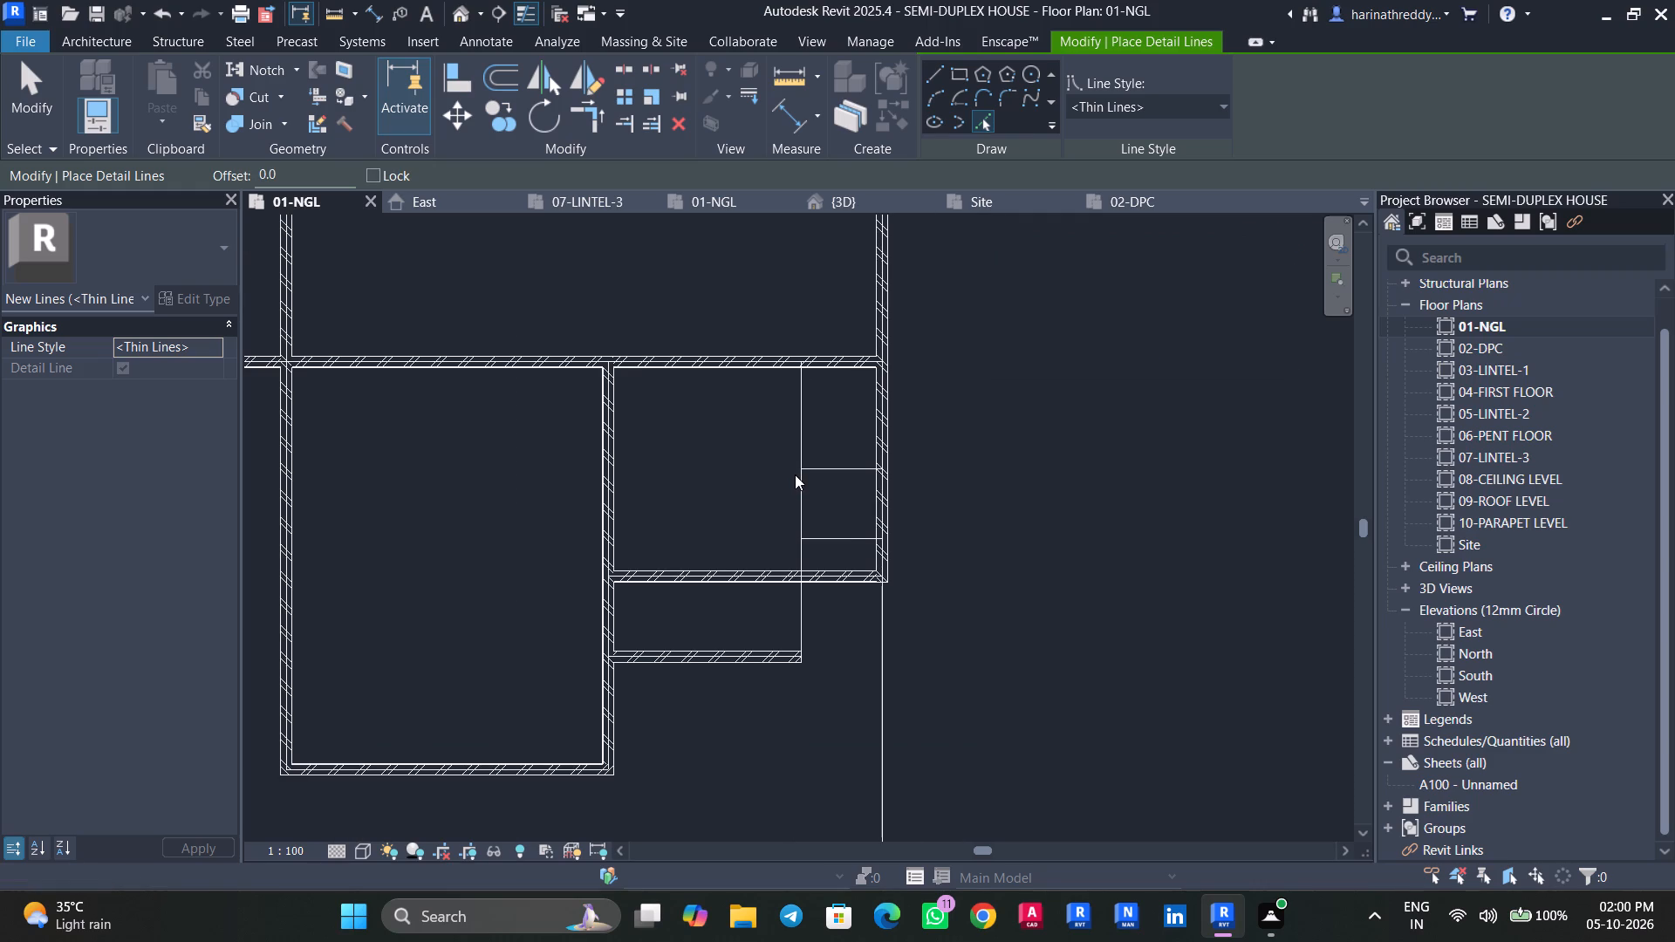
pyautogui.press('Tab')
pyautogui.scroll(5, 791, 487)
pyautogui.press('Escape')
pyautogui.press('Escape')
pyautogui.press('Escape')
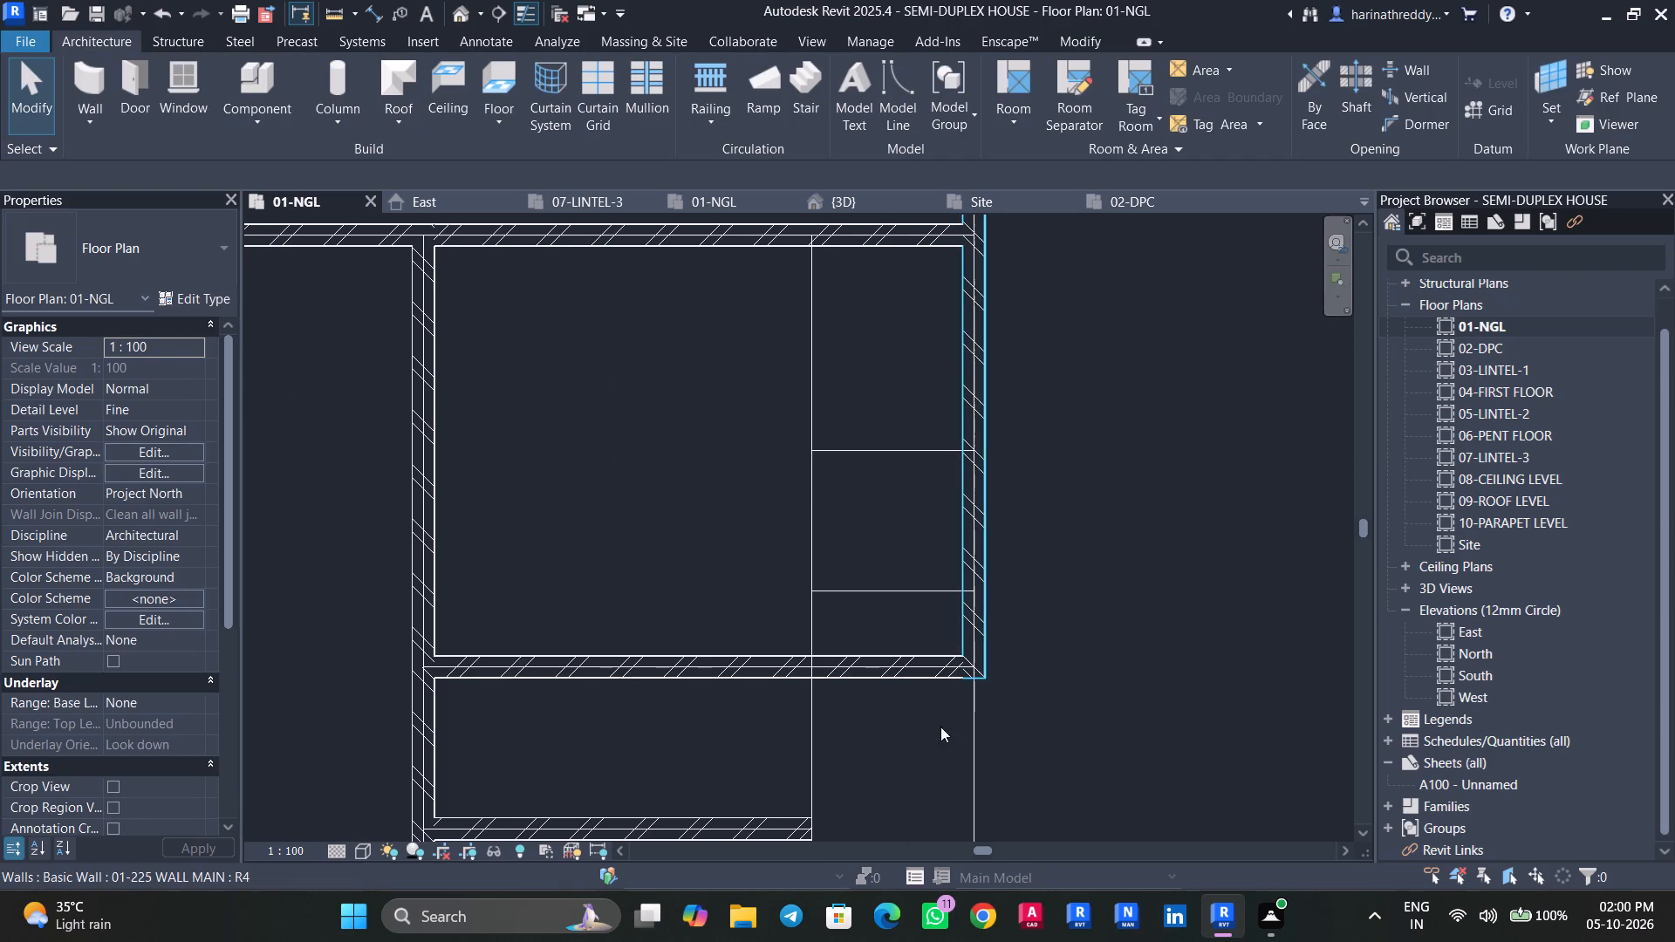
# Place a 01-225 WALL MAIN wall along the vertical detail line inside the south-east room, matching the room's south wall.
pyautogui.click(937, 684)
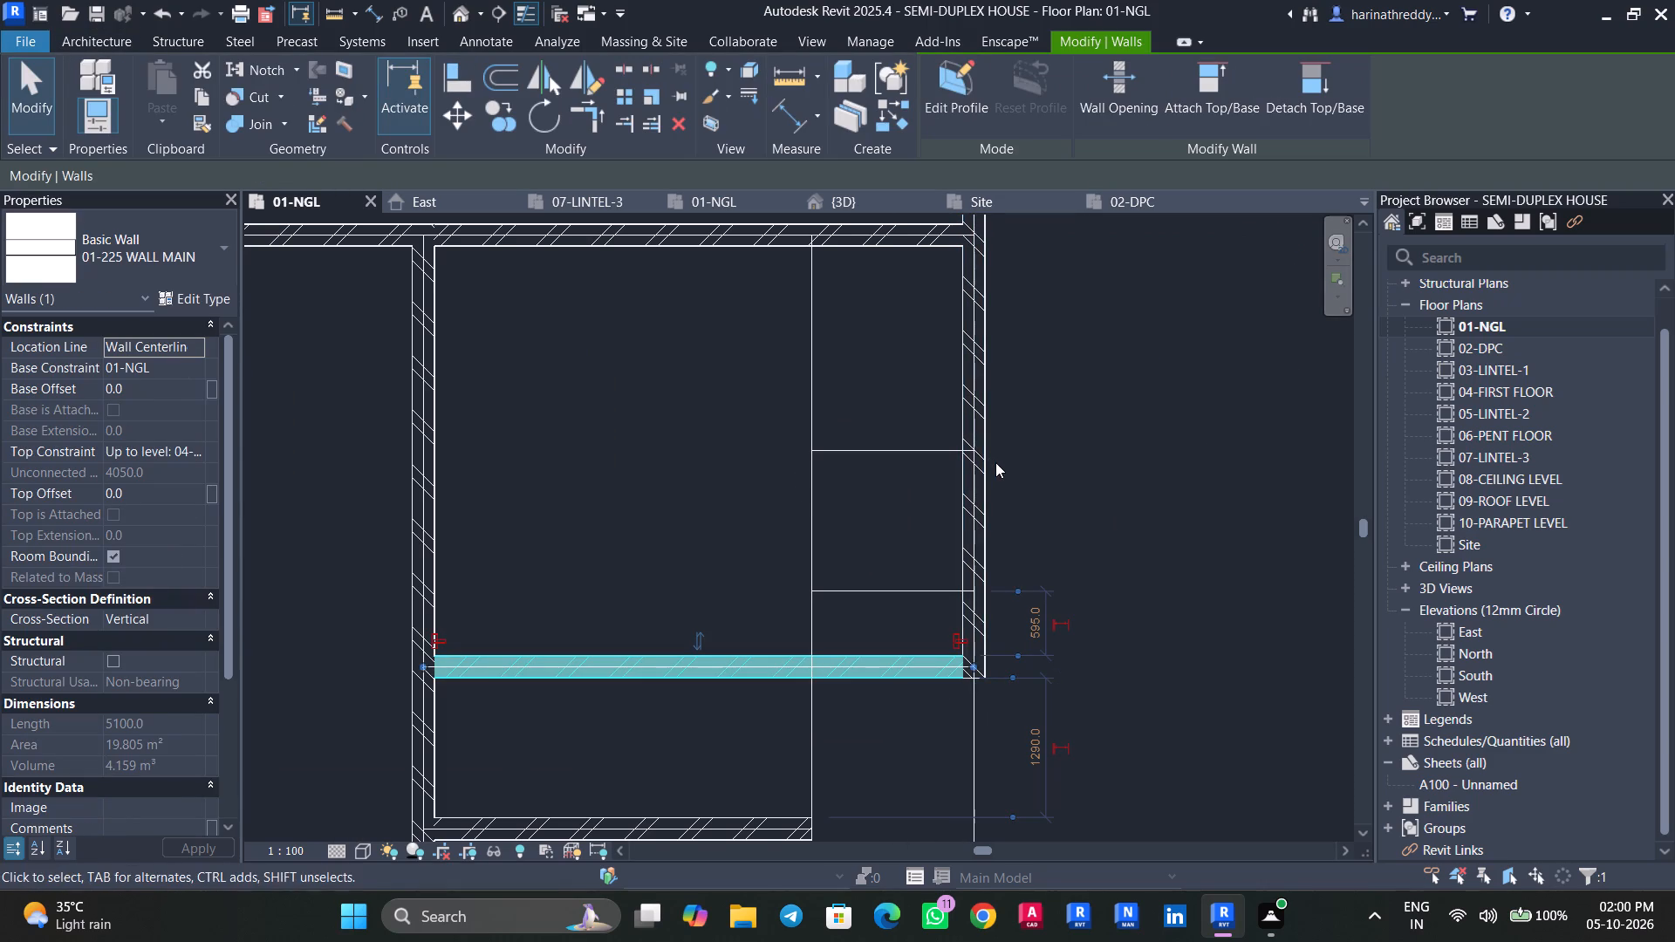
pyautogui.write('CS')
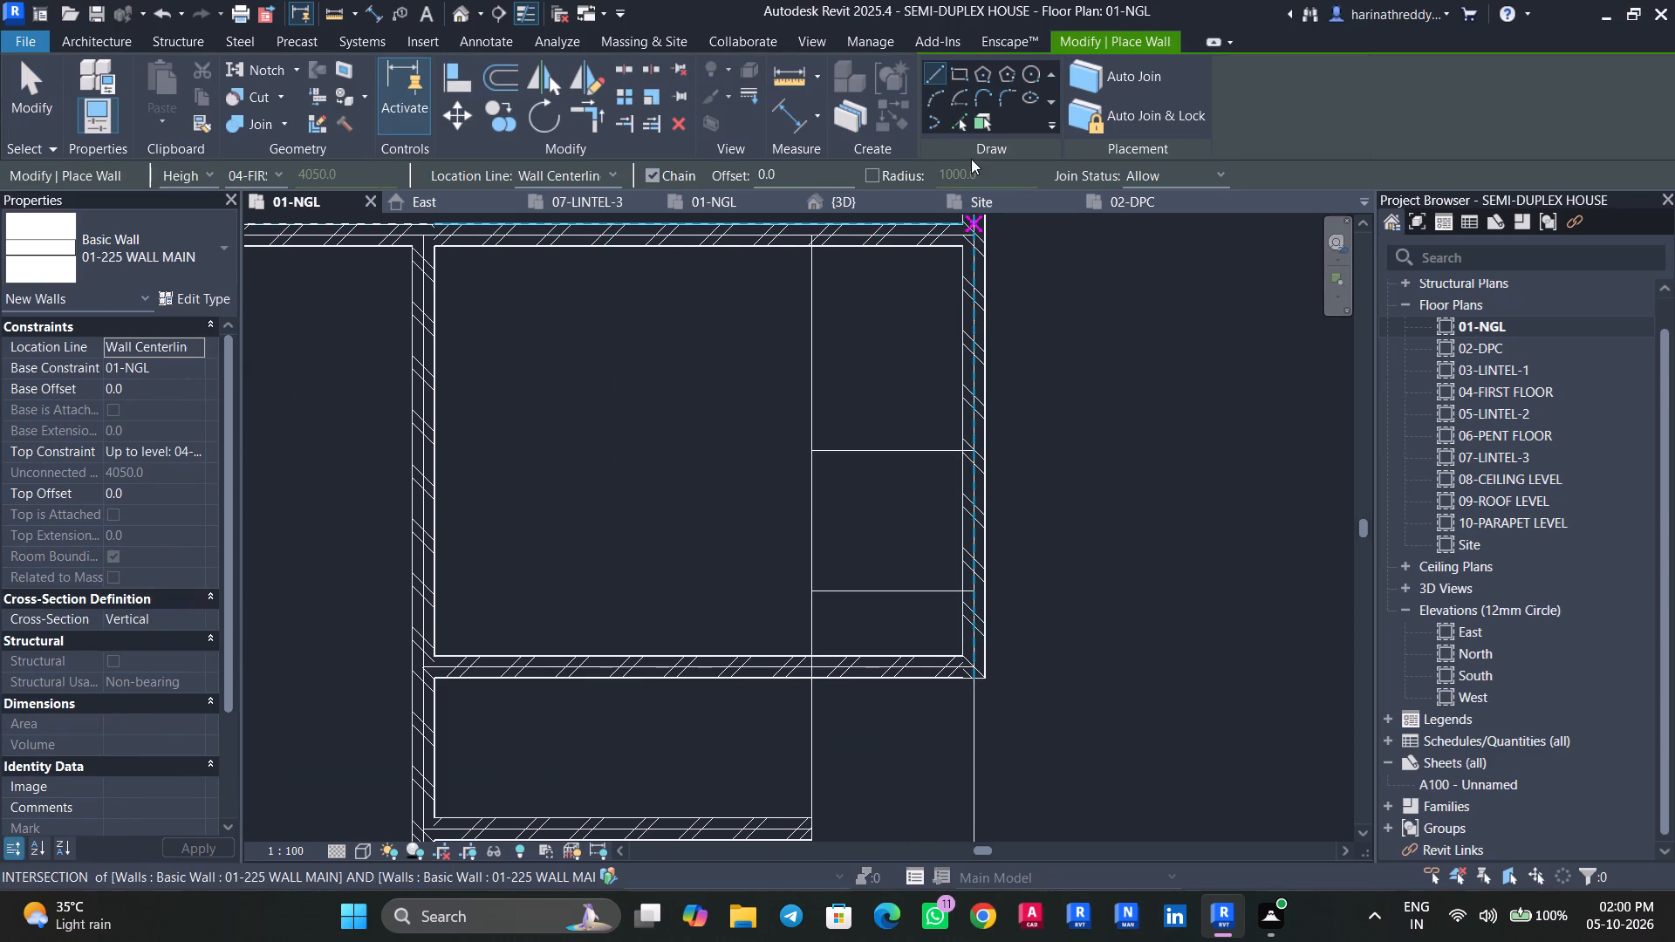
pyautogui.click(960, 122)
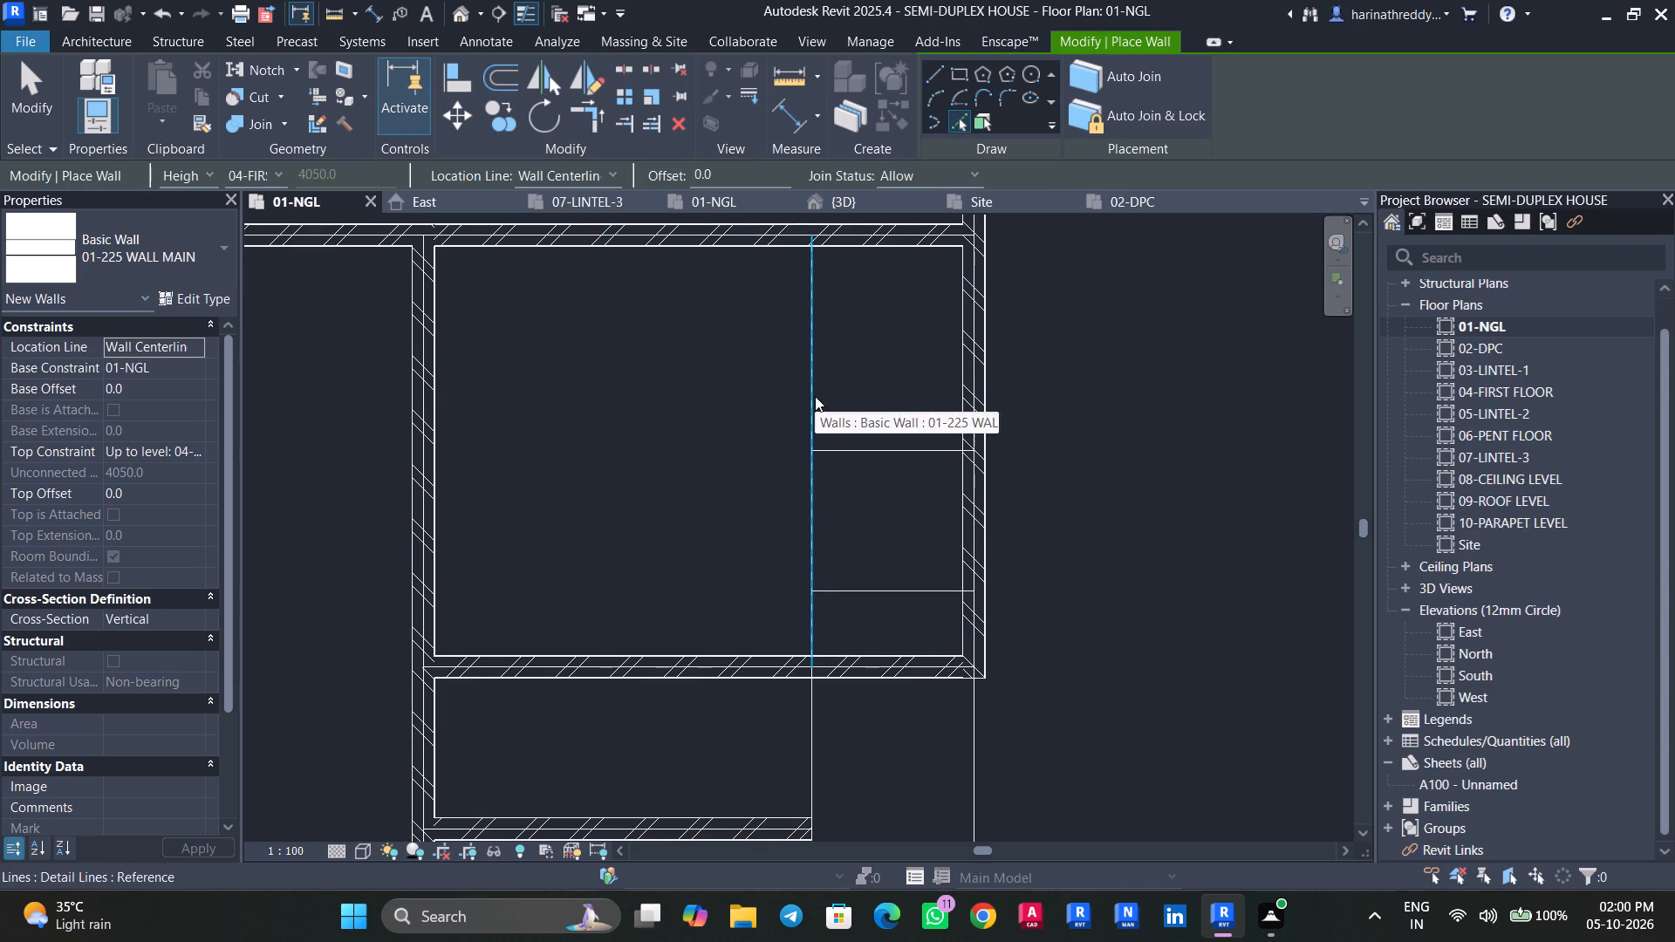
pyautogui.click(815, 396)
pyautogui.press('Escape')
pyautogui.press('Escape')
pyautogui.press('Escape')
pyautogui.scroll(-5, 1041, 529)
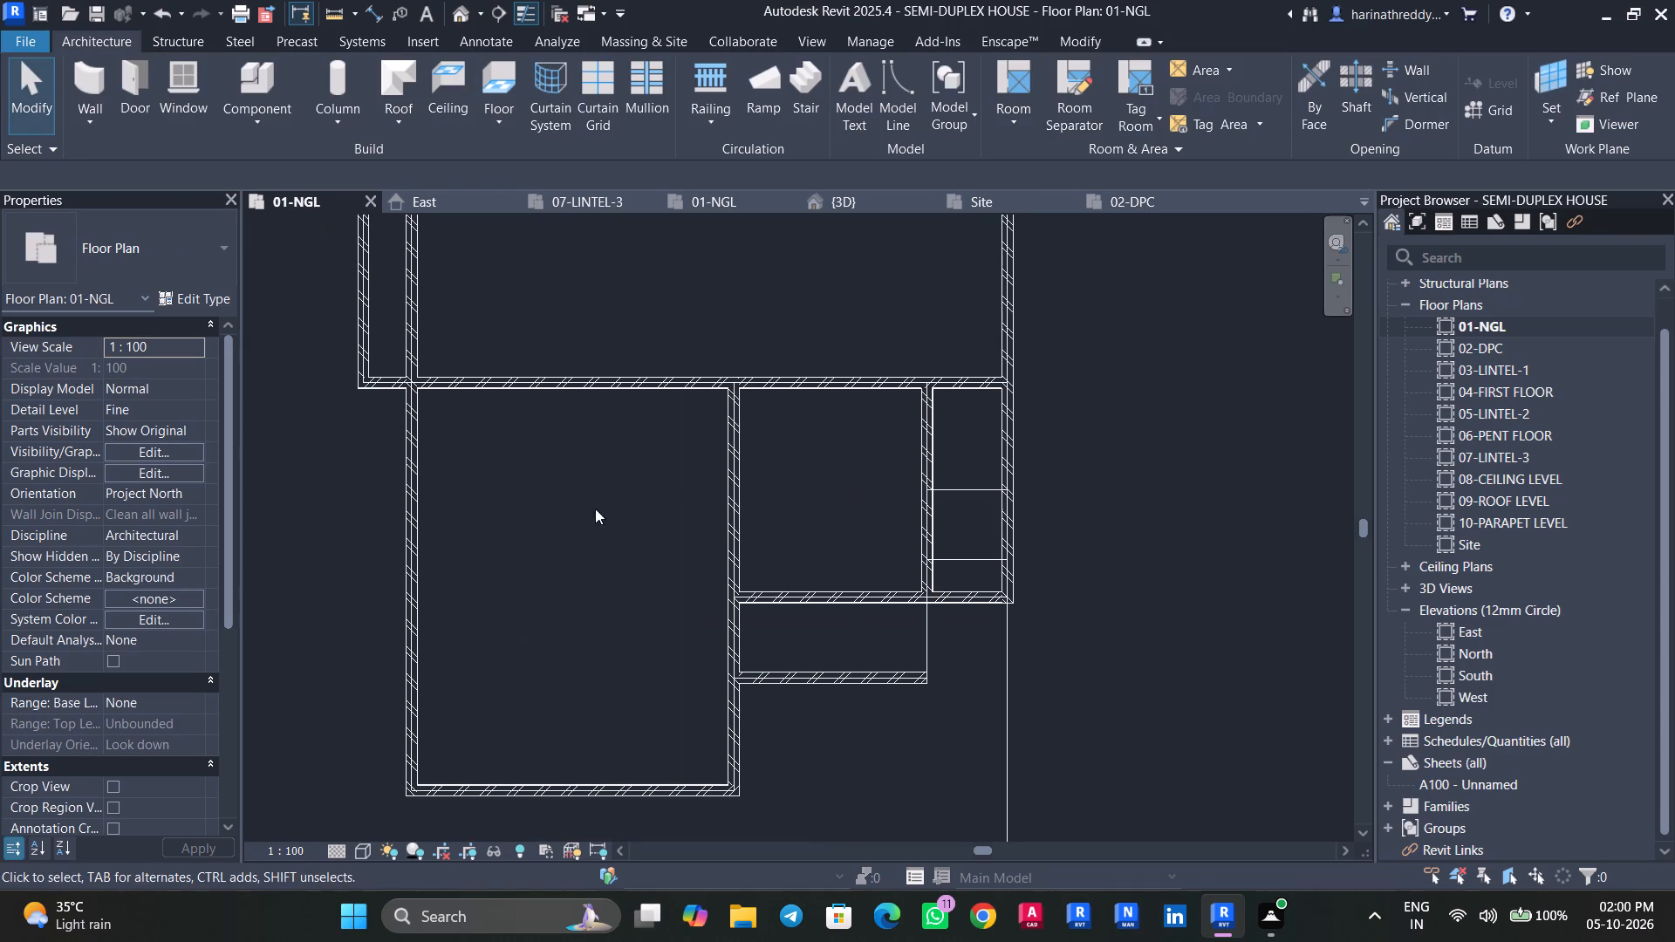
# Place two 01-150 WALL partitions along the two horizontal detail lines inside the narrow south-east room.
pyautogui.press('w')
pyautogui.press('a')
pyautogui.click(200, 215)
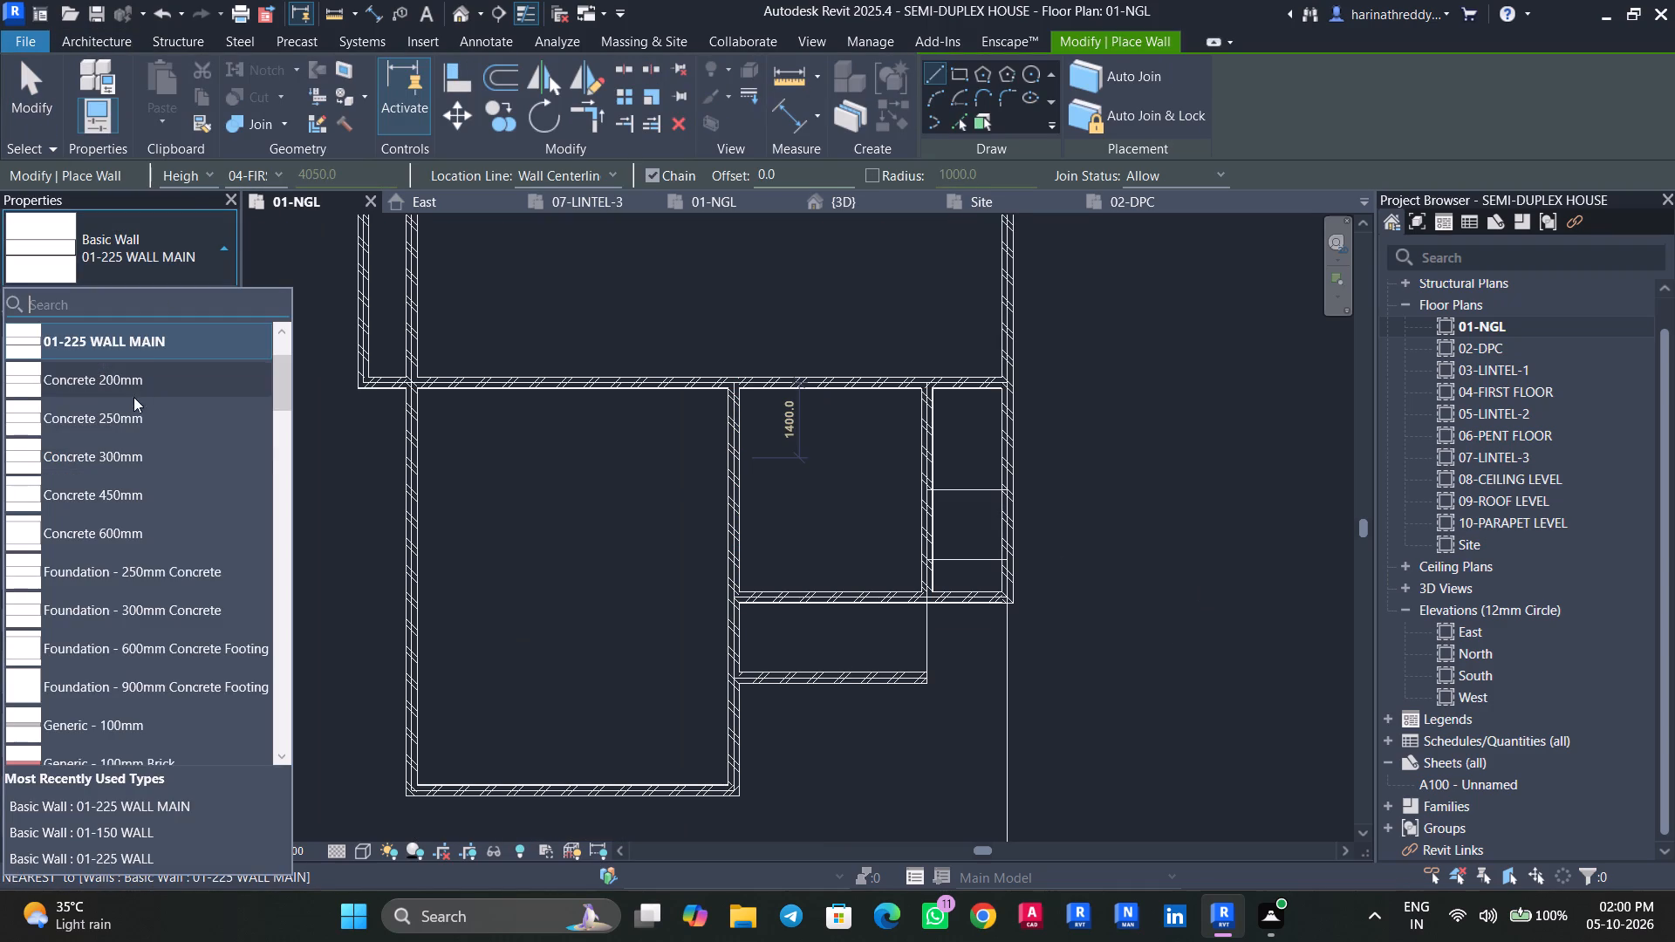
pyautogui.scroll(4, 133, 397)
pyautogui.click(134, 370)
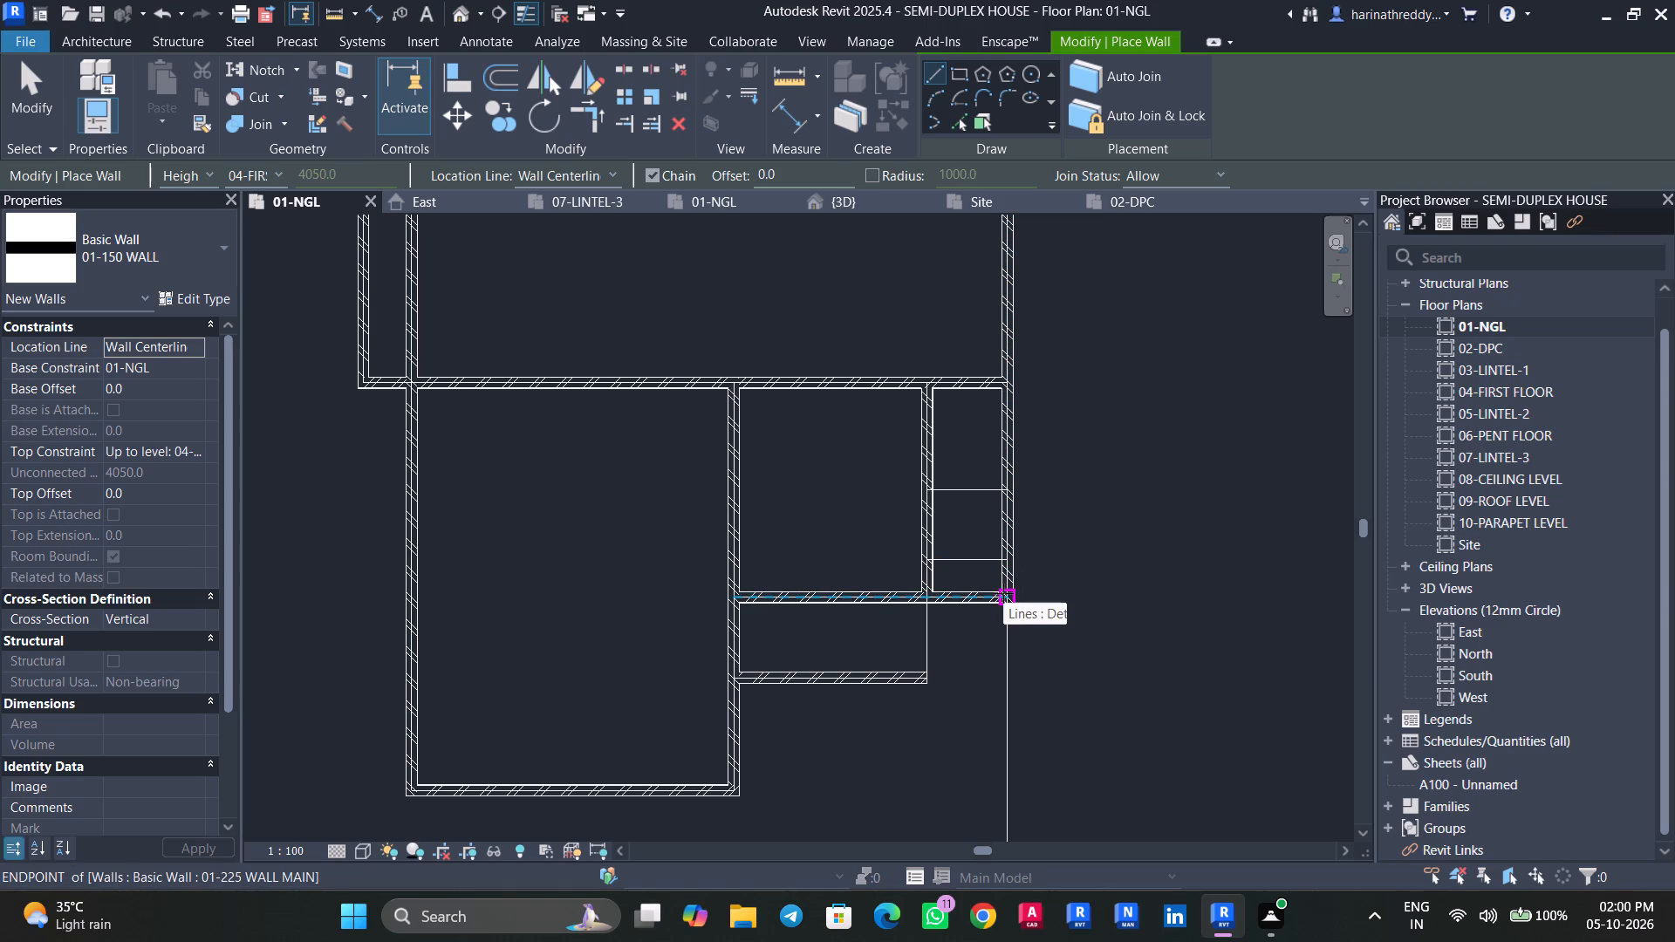
pyautogui.scroll(3, 974, 604)
pyautogui.scroll(-1, 976, 599)
pyautogui.scroll(5, 976, 594)
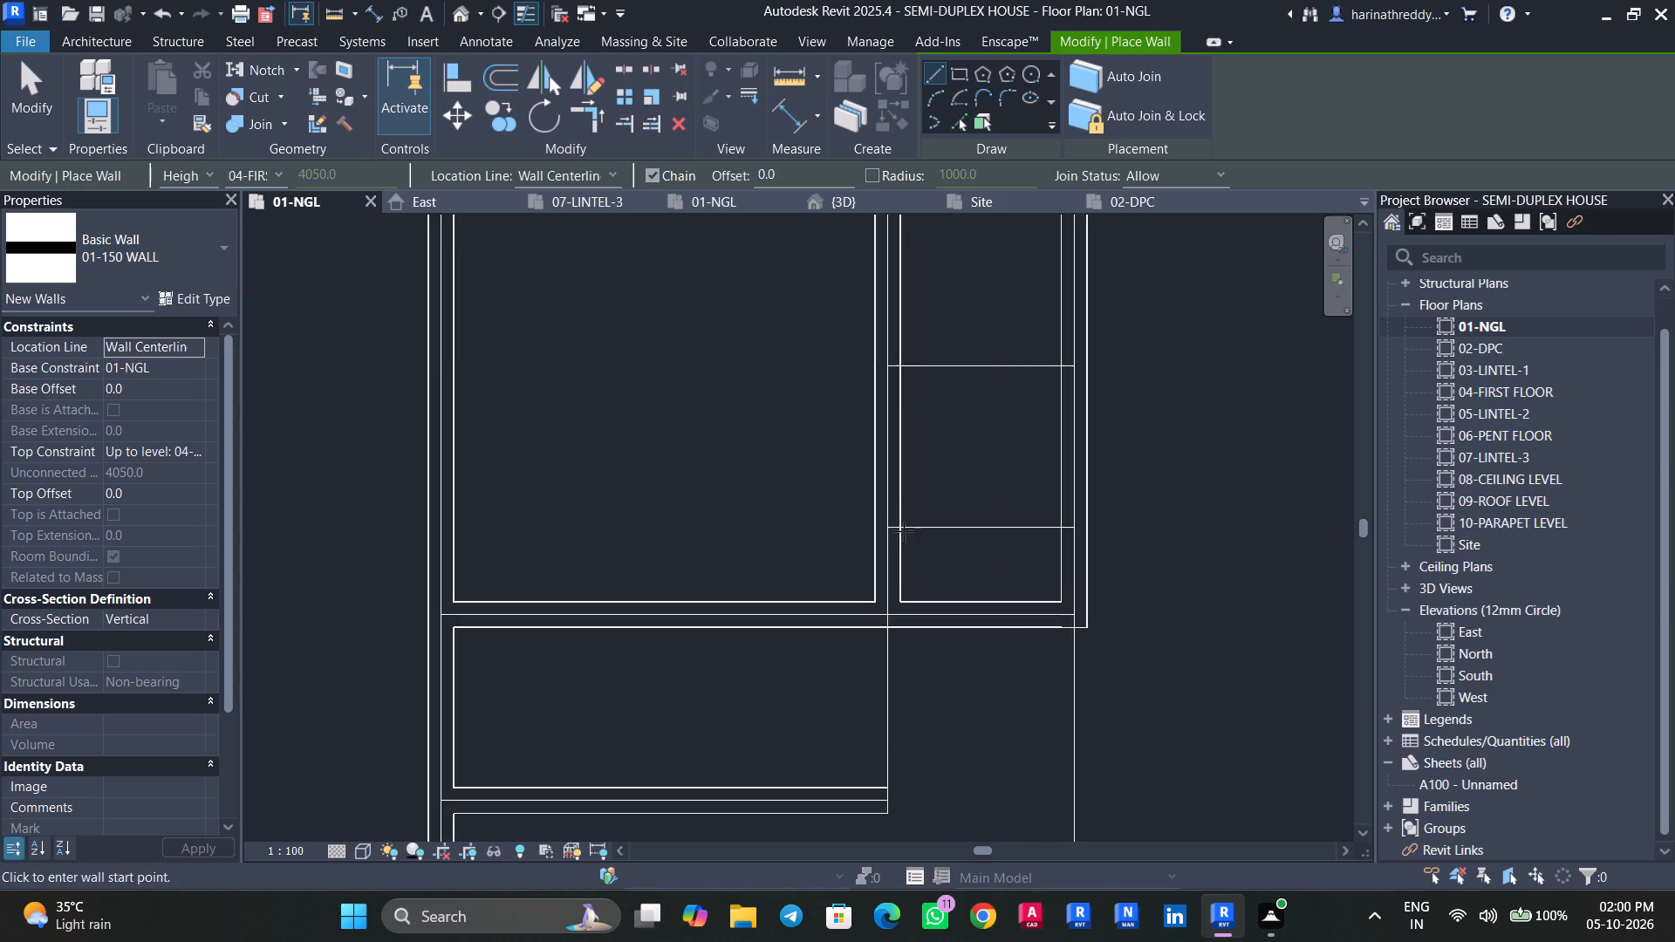
pyautogui.click(899, 527)
pyautogui.click(1082, 524)
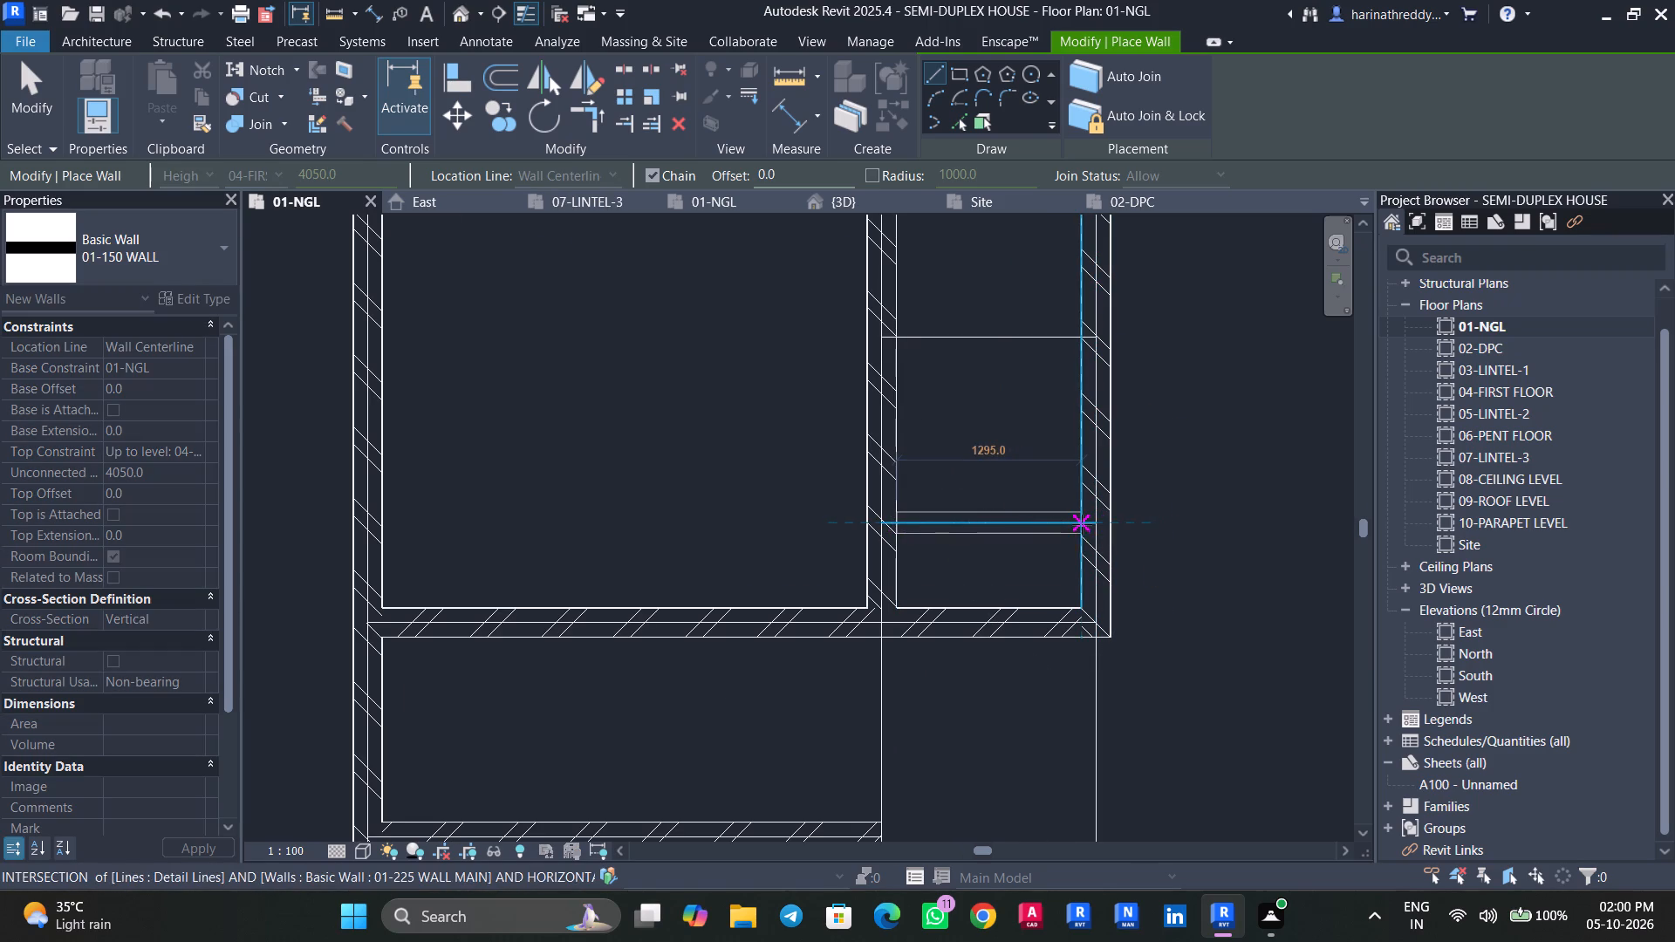
pyautogui.press('Escape')
pyautogui.click(896, 333)
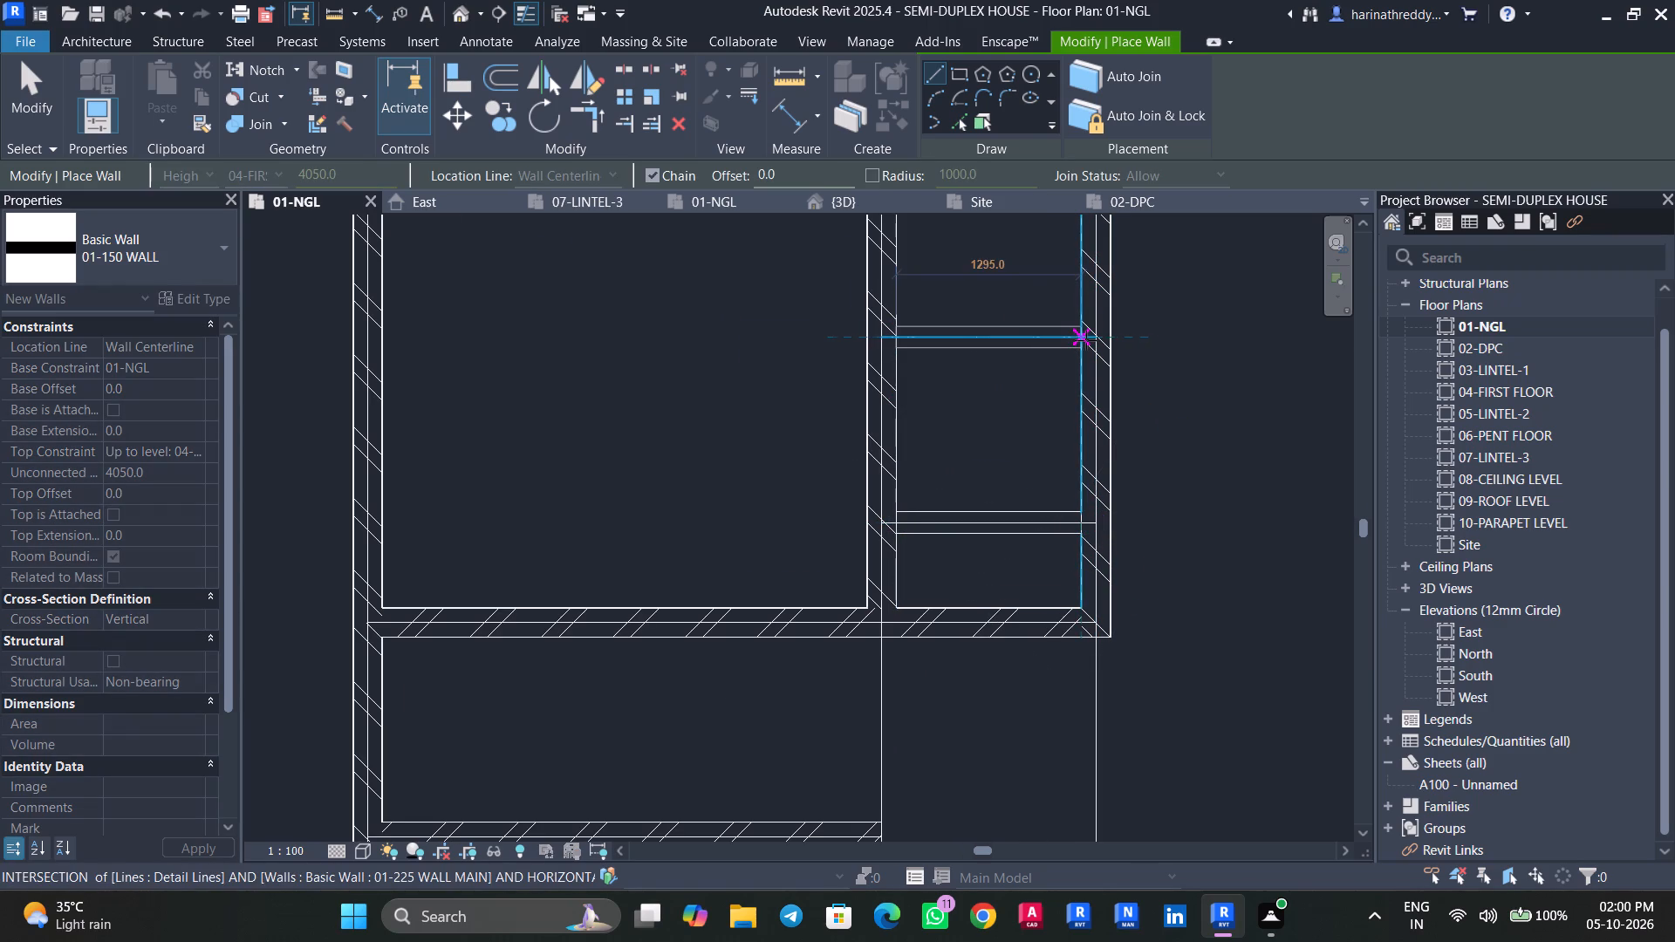
pyautogui.click(1086, 340)
pyautogui.press('Escape')
pyautogui.press('Escape')
pyautogui.press('Escape')
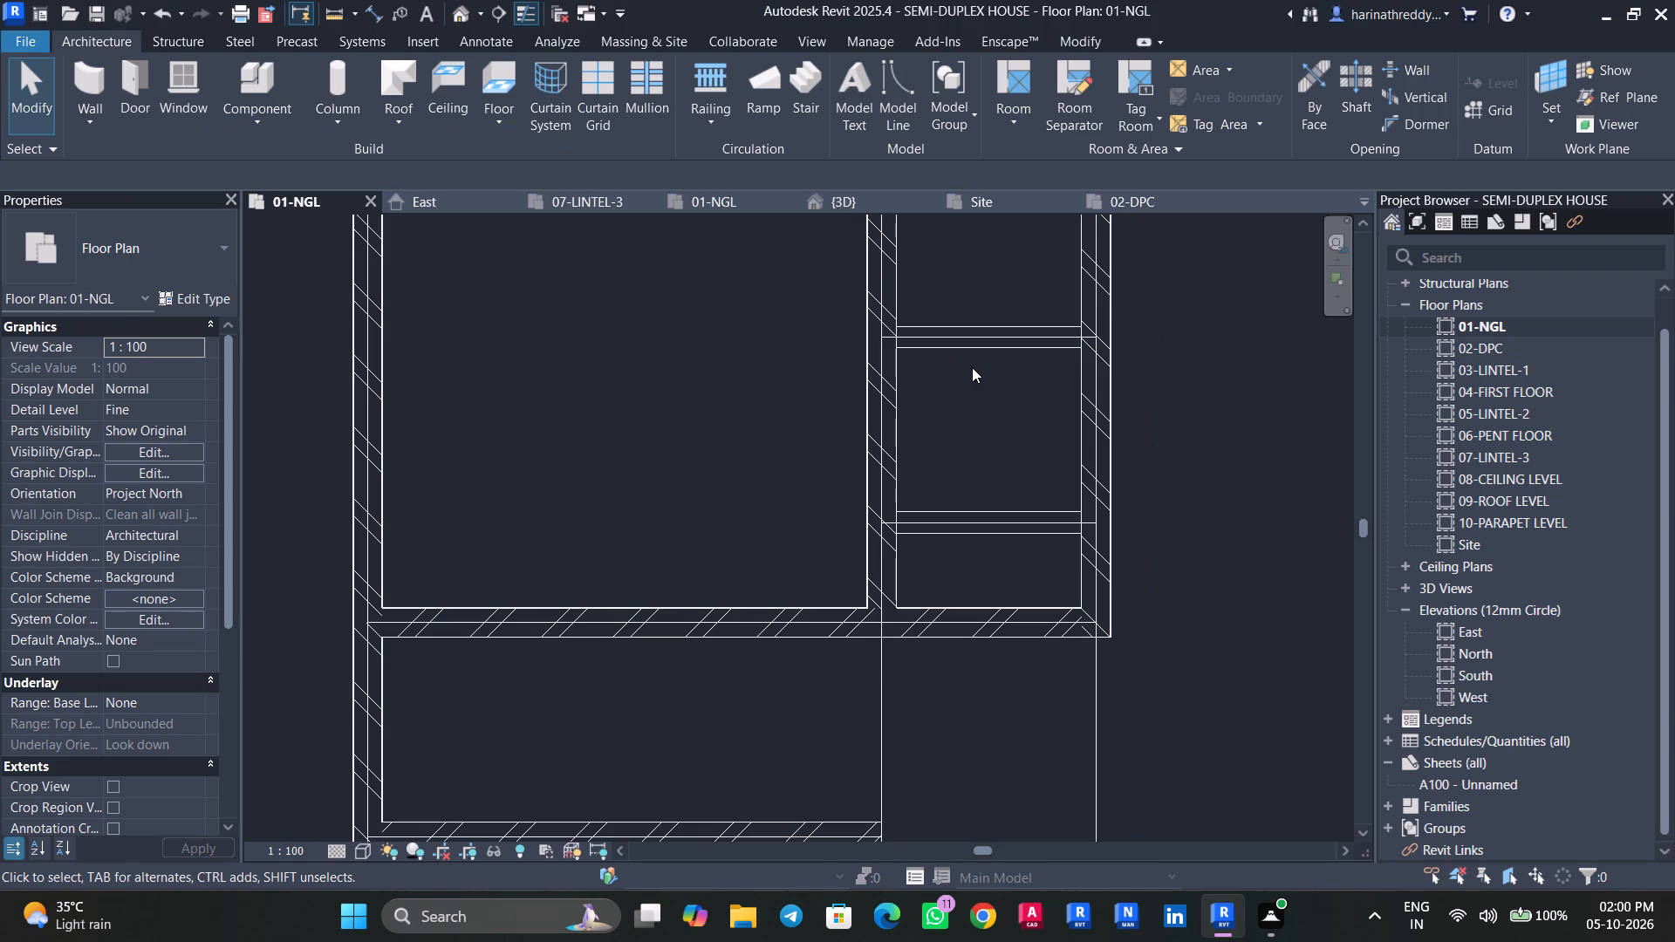
# Inspect the two new partitions in the 3D view and check the southern partition's spacing in the 01-NGL plan.
pyautogui.click(459, 17)
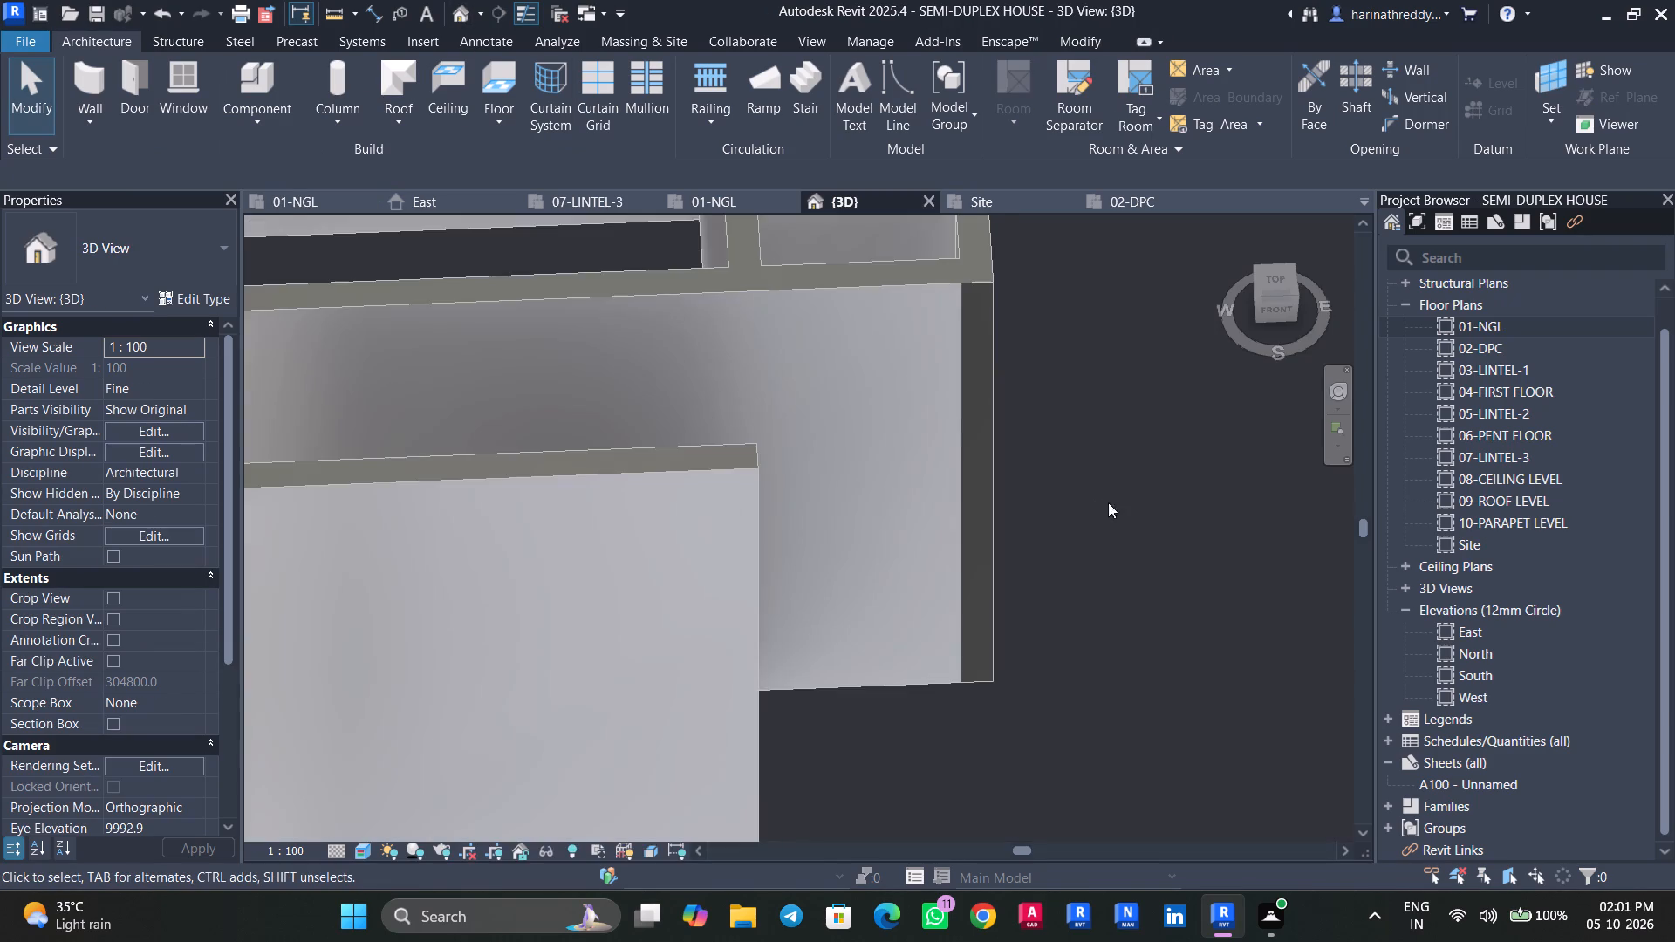
pyautogui.scroll(-5, 1121, 510)
pyautogui.scroll(1, 1121, 510)
pyautogui.scroll(-2, 1121, 510)
pyautogui.keyDown('shift'); pyautogui.moveTo(1121, 510); pyautogui.dragTo(1104, 631, button='middle'); pyautogui.keyUp('shift')
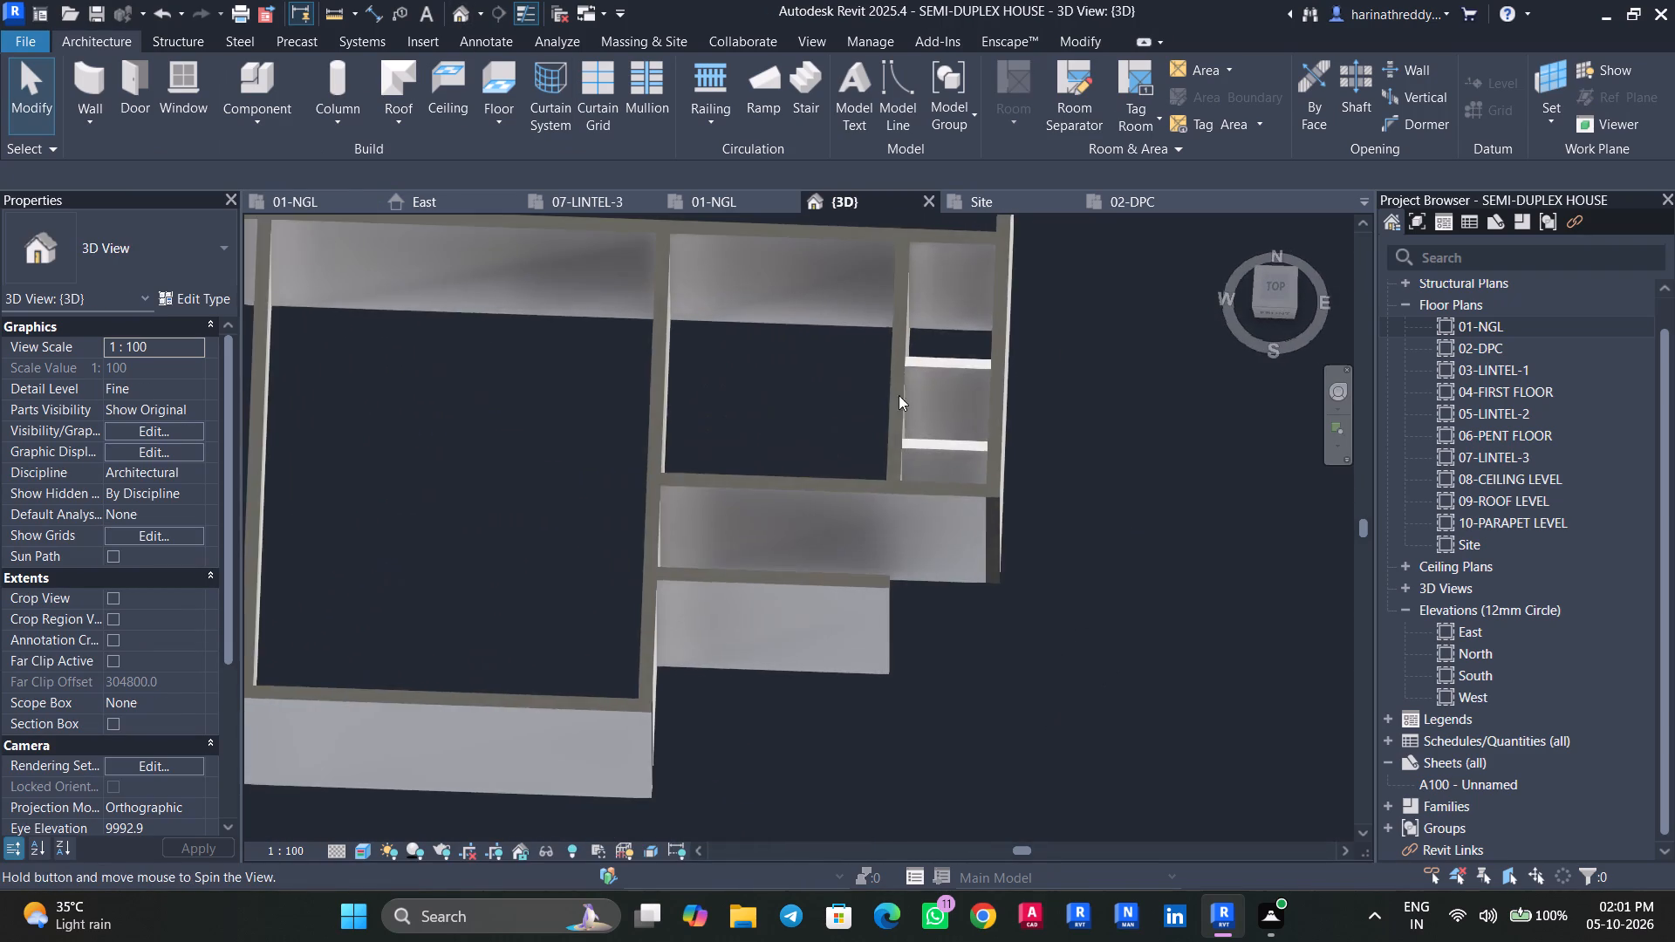
pyautogui.click(300, 201)
pyautogui.scroll(1, 618, 354)
pyautogui.scroll(-4, 618, 354)
pyautogui.click(877, 481)
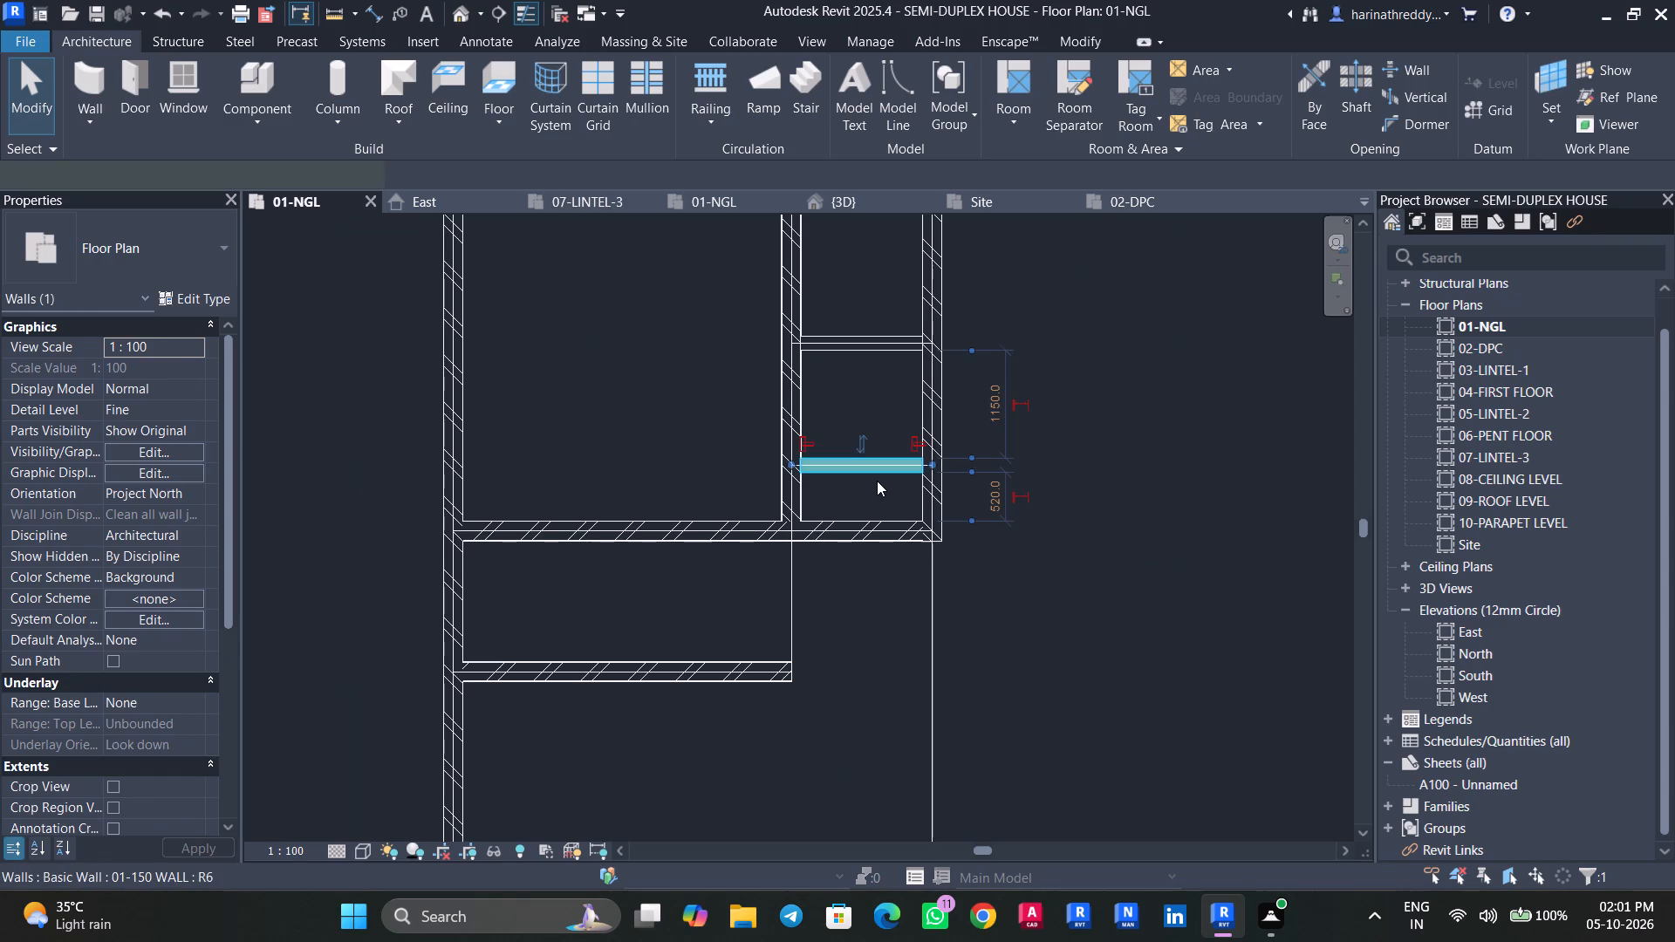
pyautogui.click(997, 488)
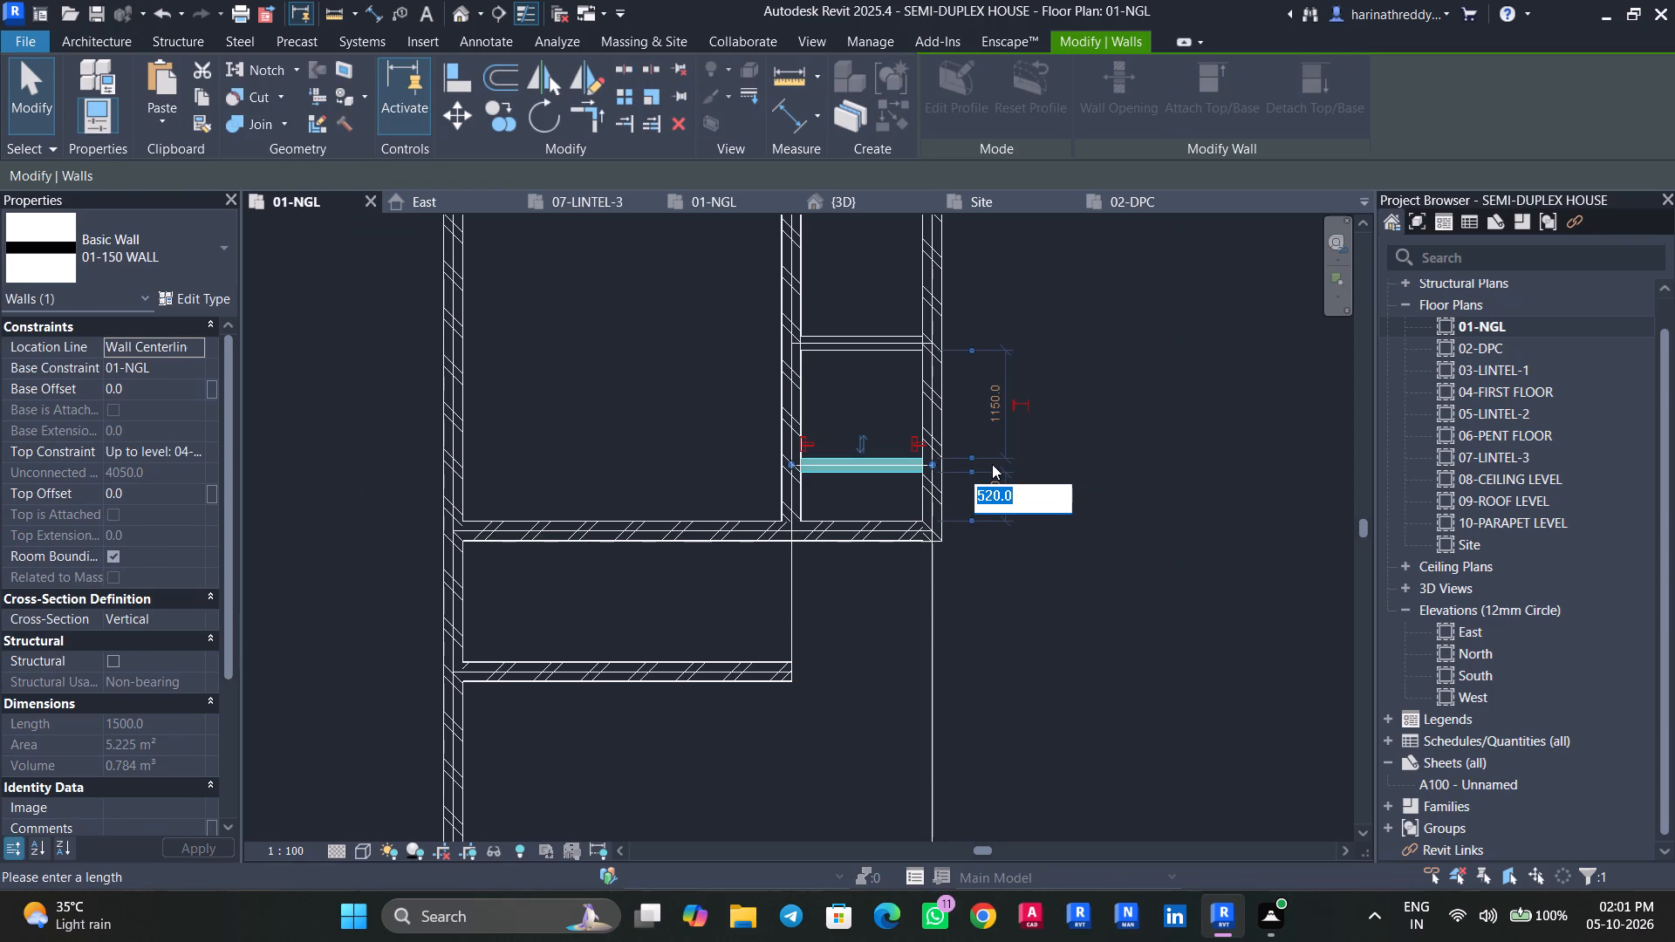
pyautogui.press('Escape')
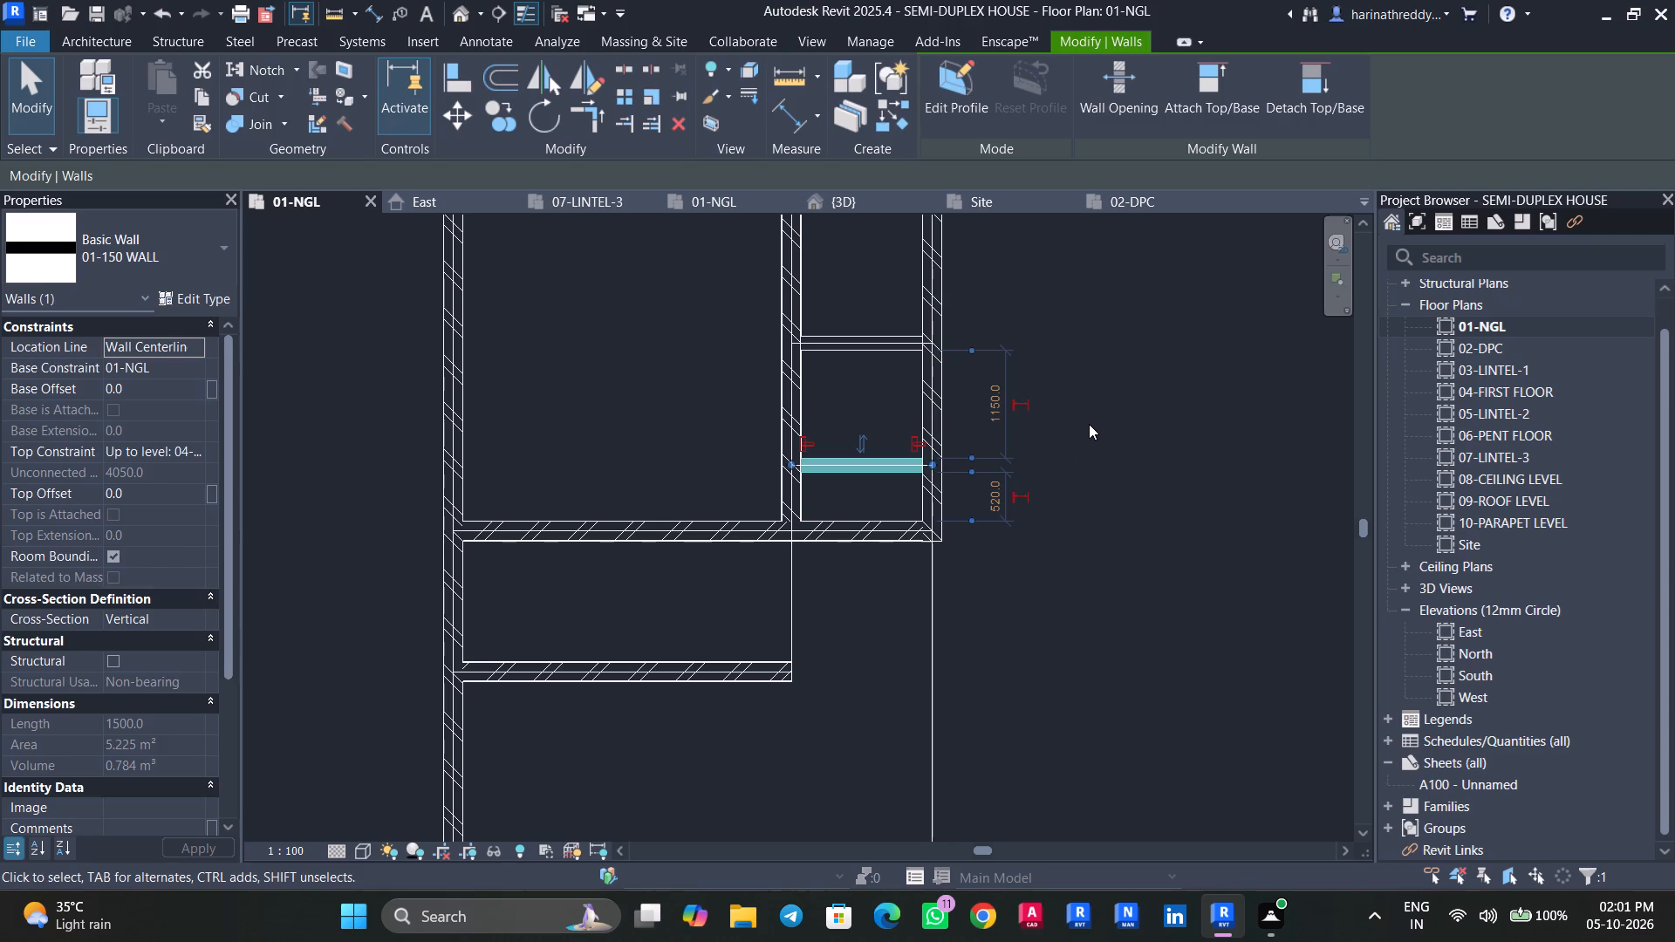
pyautogui.press('Escape')
# Delete the short 01-225 WALL MAIN wall just south of the south-east room, keeping its detail line.
pyautogui.scroll(-4, 1089, 424)
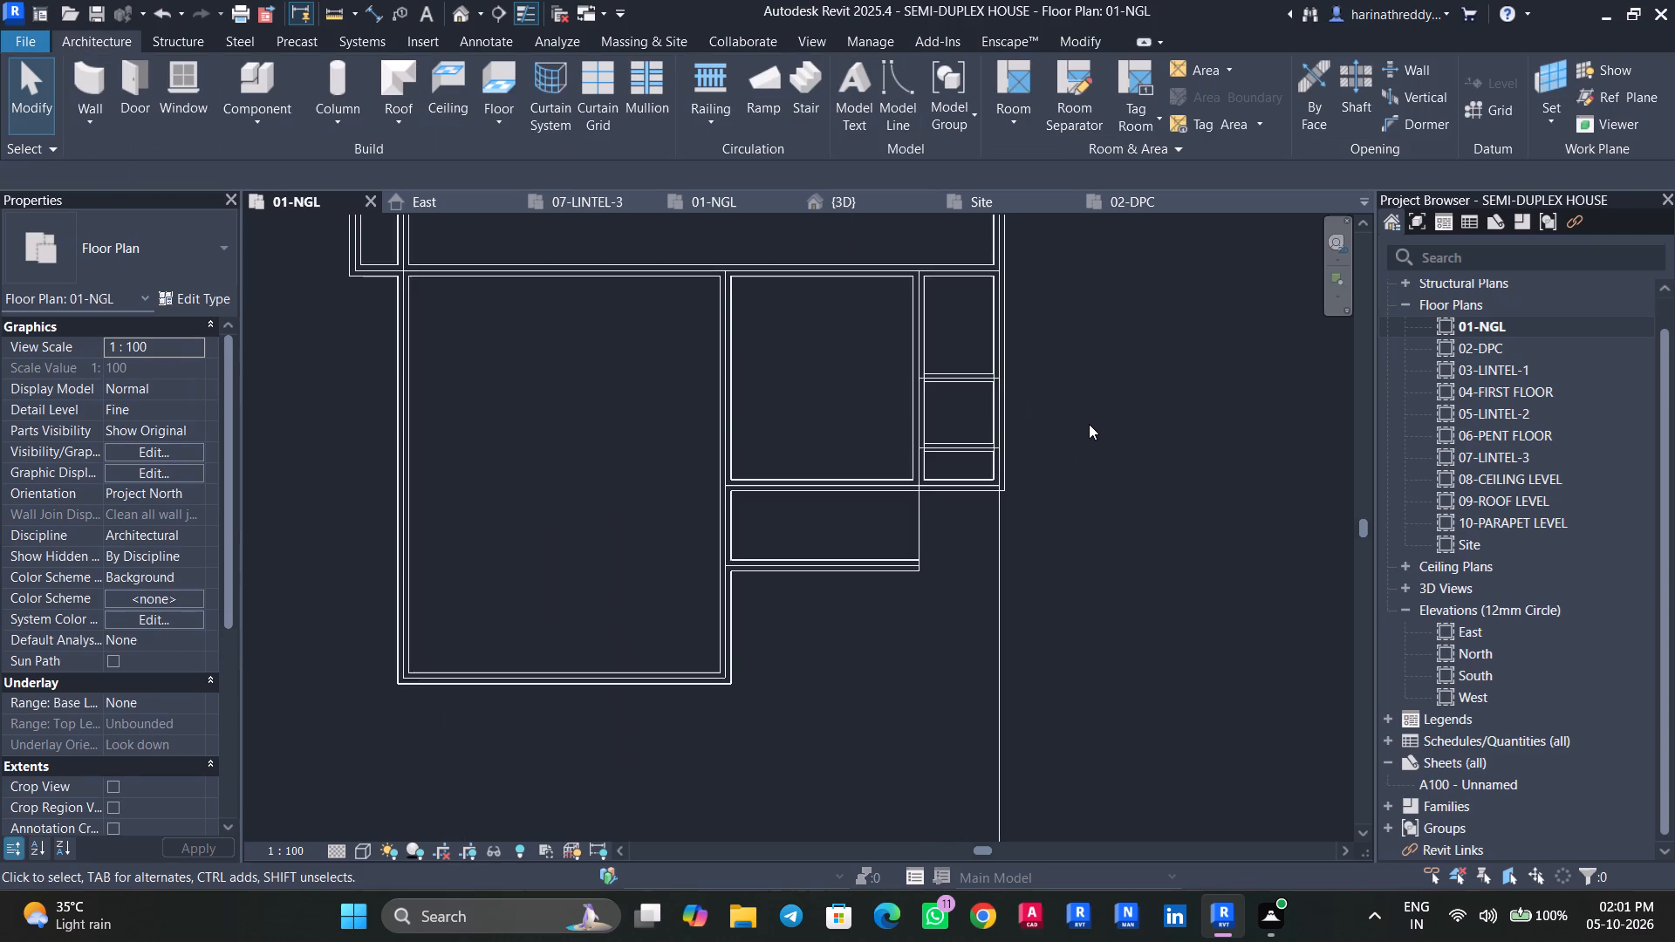
pyautogui.scroll(-3, 1090, 433)
pyautogui.click(920, 521)
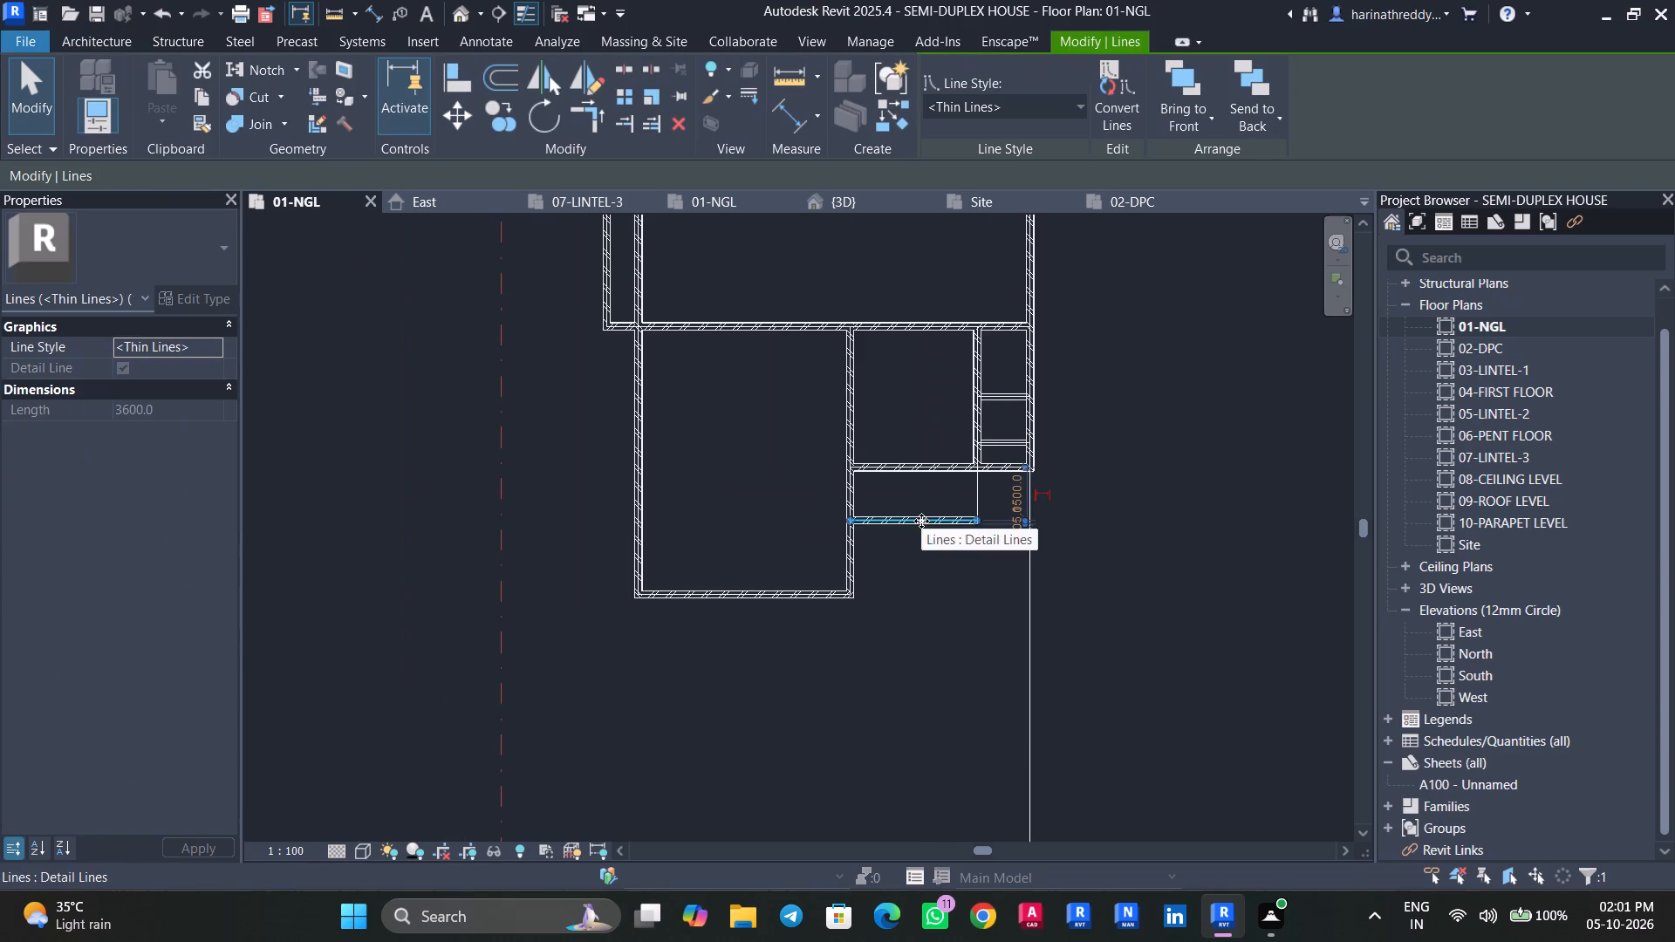
pyautogui.press('Escape')
pyautogui.press('Tab')
pyautogui.press('Tab')
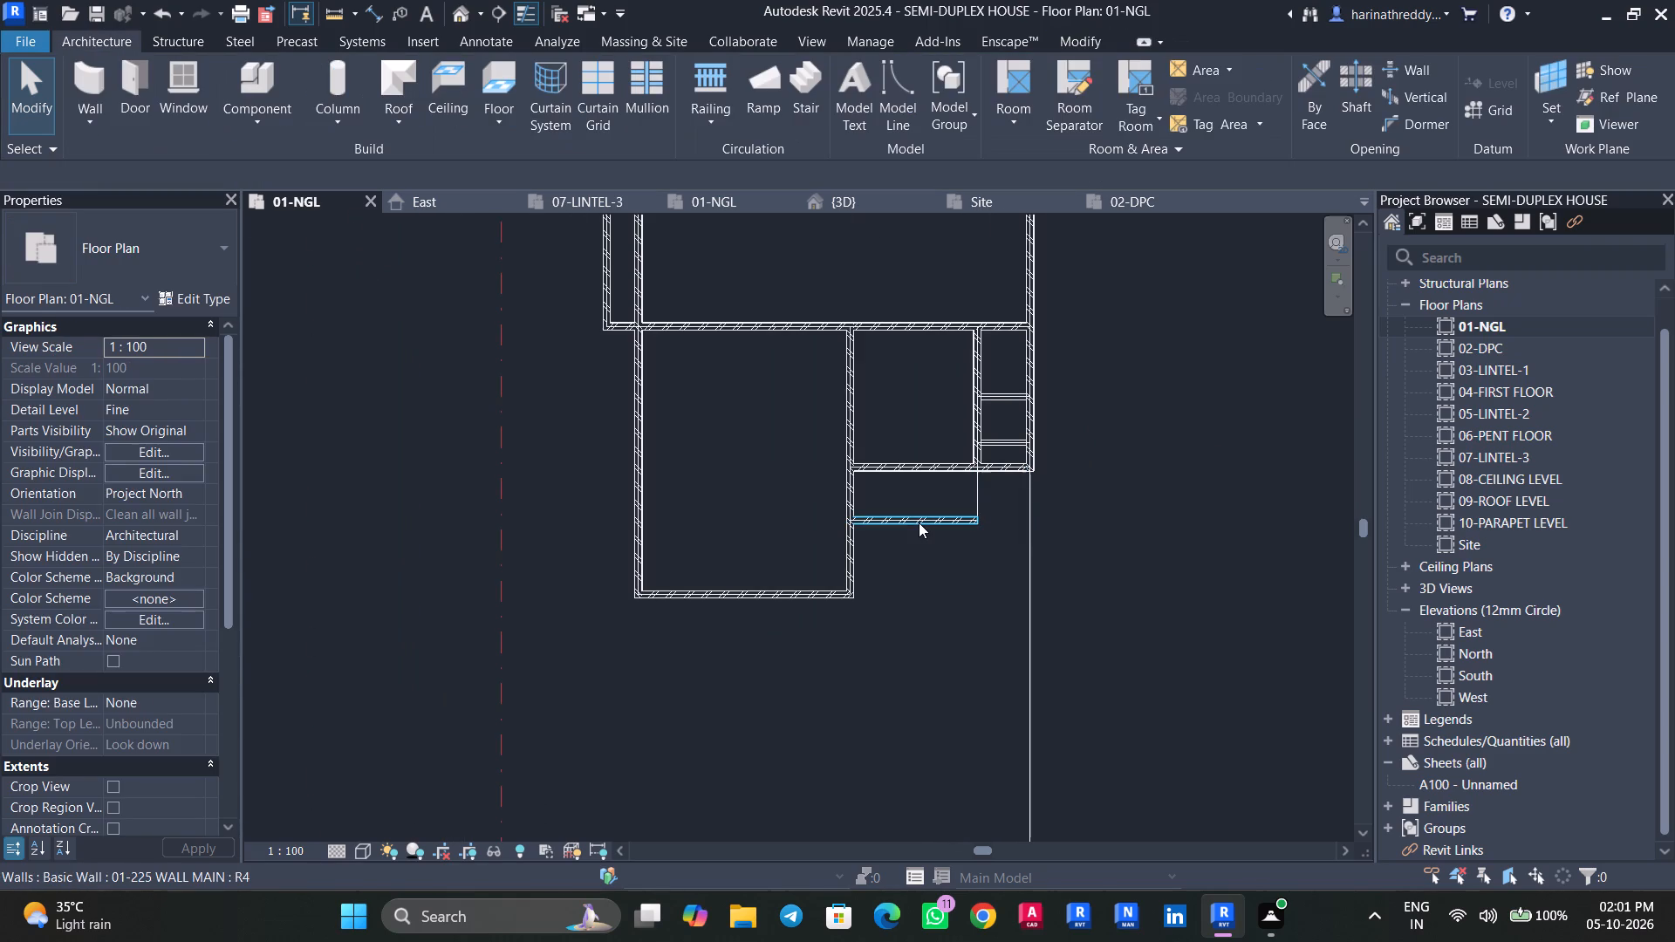
pyautogui.click(919, 522)
pyautogui.press('Delete')
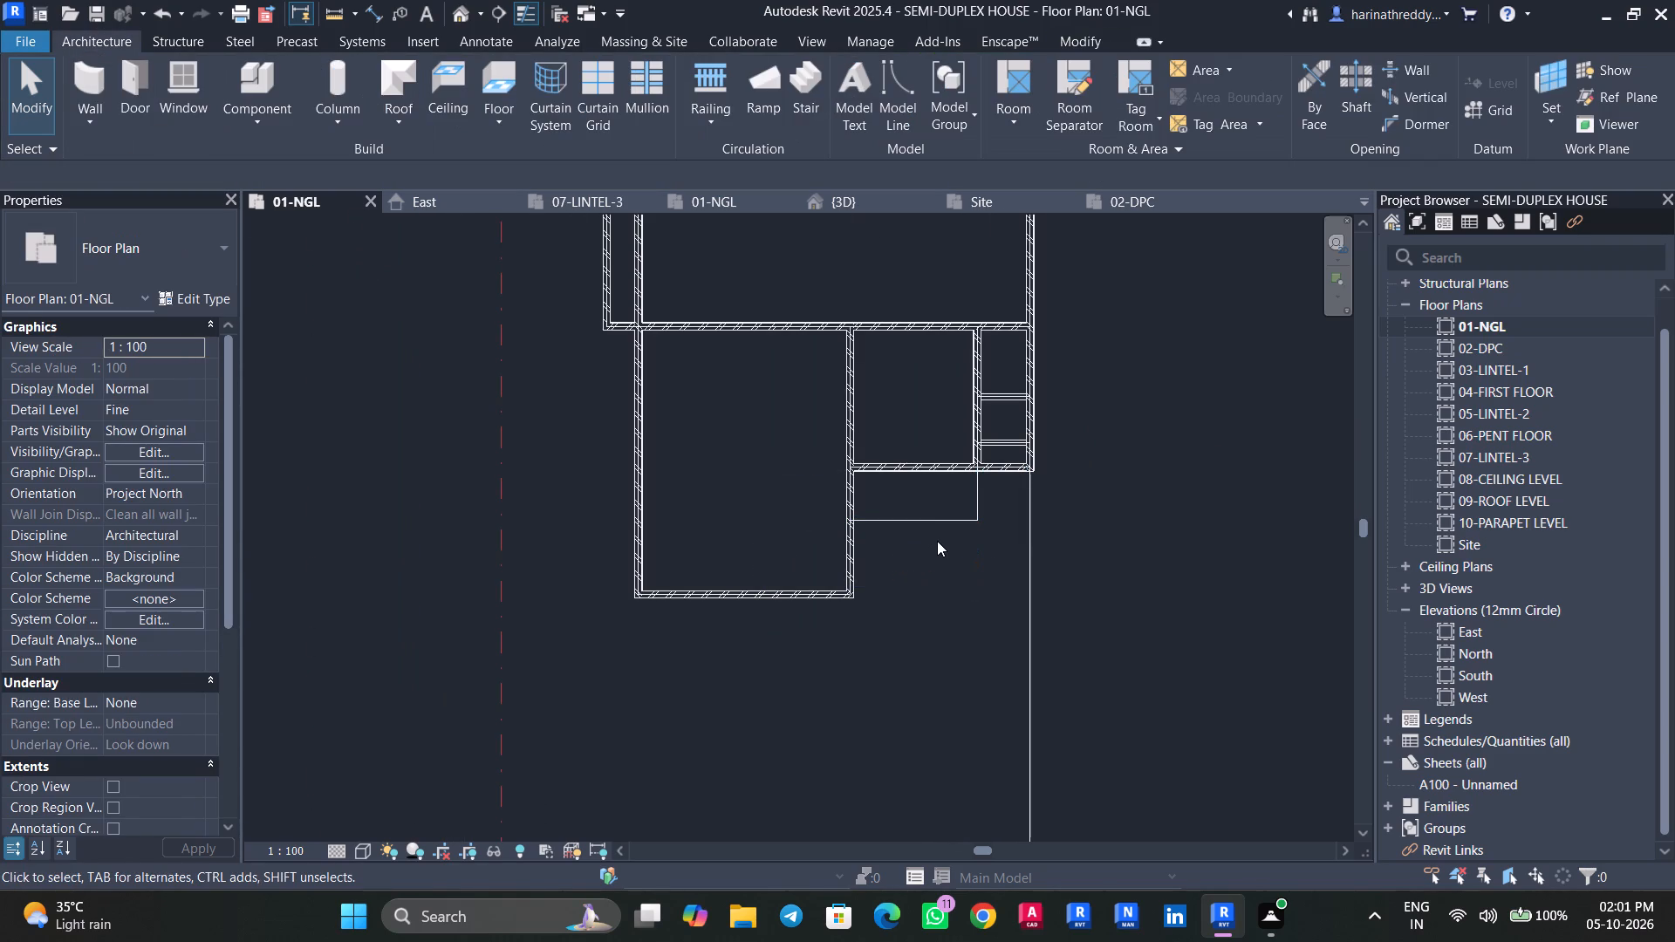
# Split the wall between the central hall and its narrow west bay near both ends and delete the middle segment.
pyautogui.moveTo(937, 541); pyautogui.dragTo(925, 636, button='middle')
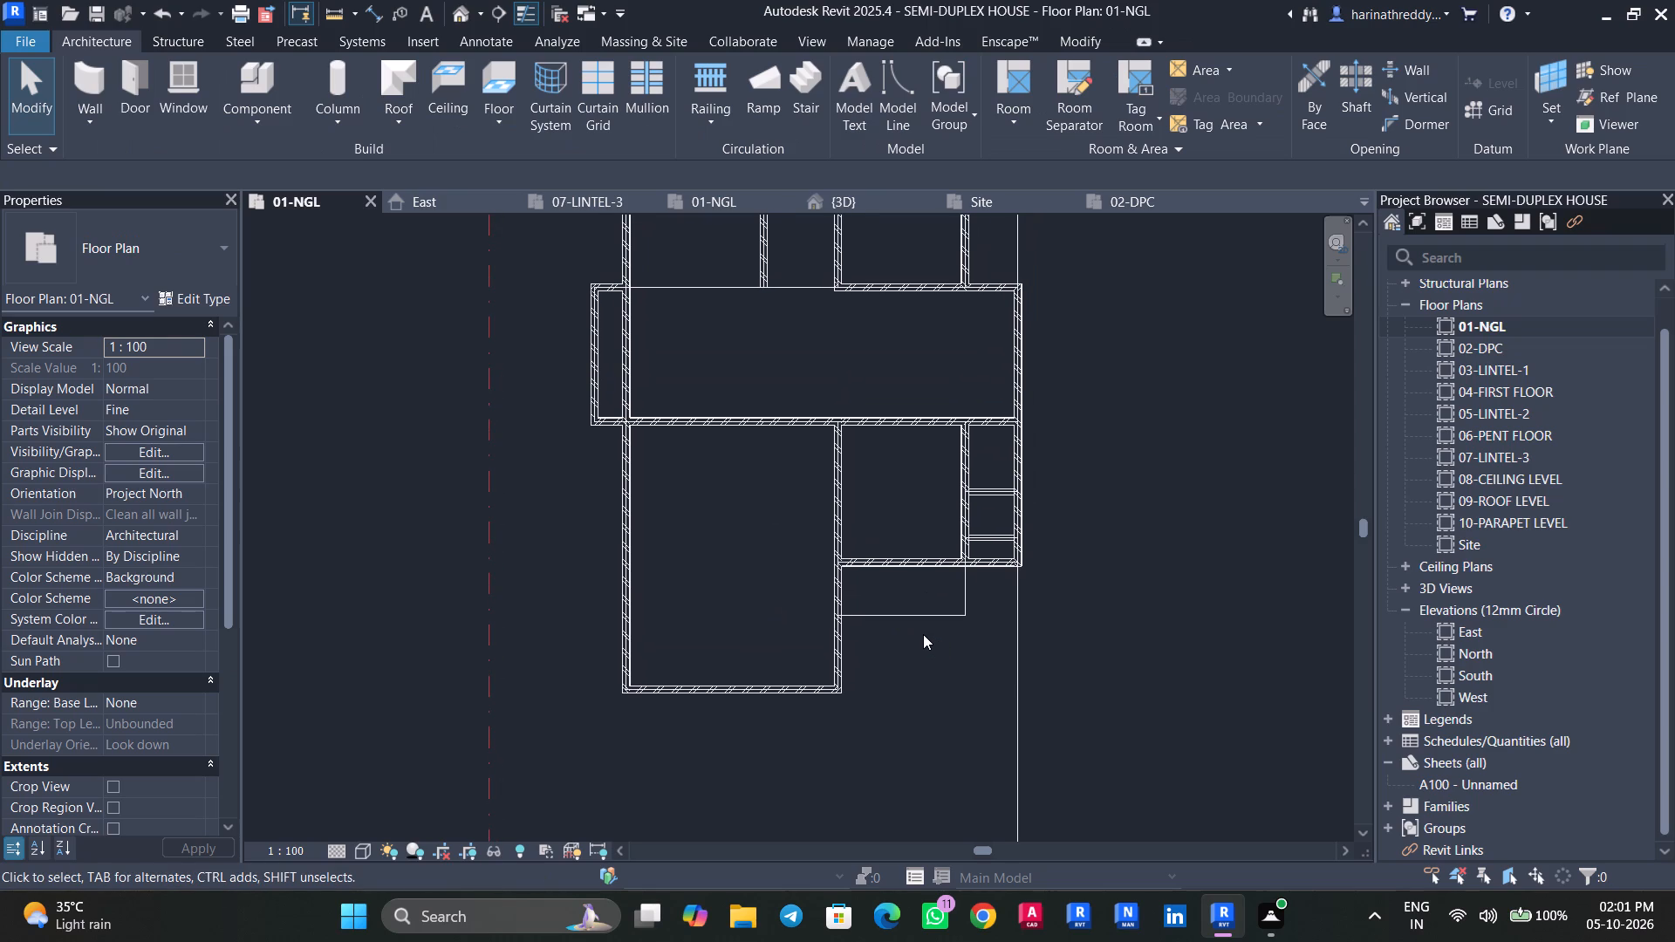
pyautogui.scroll(-2, 923, 634)
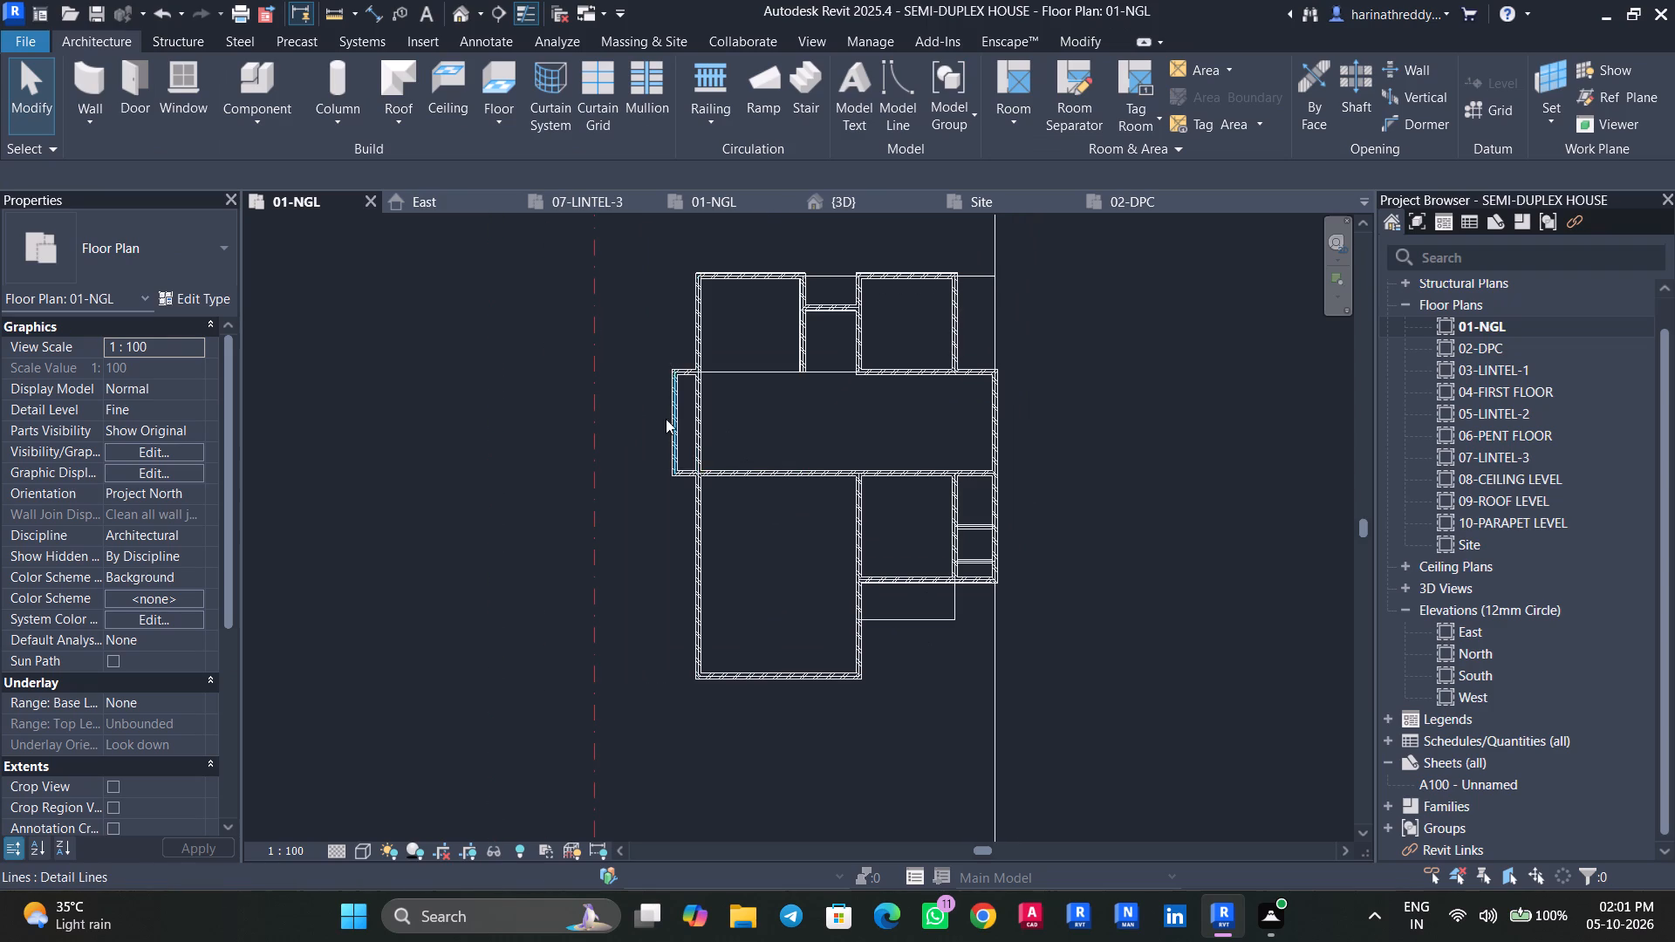
pyautogui.scroll(8, 673, 458)
pyautogui.moveTo(746, 420); pyautogui.dragTo(812, 670, button='middle')
pyautogui.write('SL')
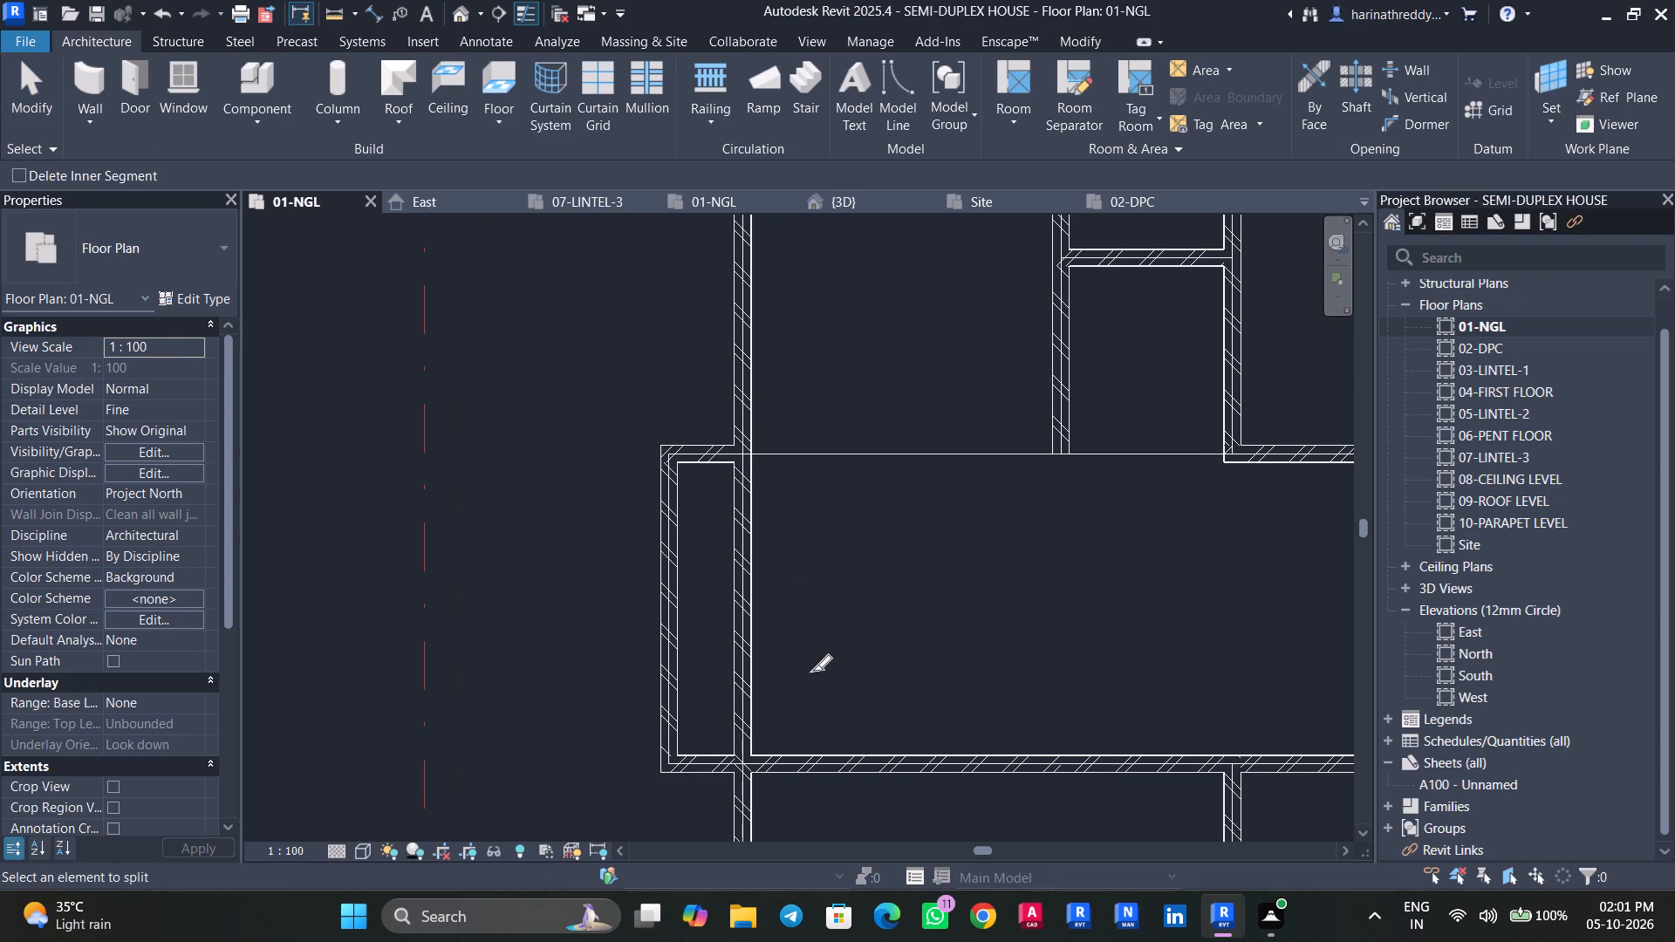
pyautogui.click(754, 470)
pyautogui.click(755, 744)
pyautogui.press('Escape')
pyautogui.press('Escape')
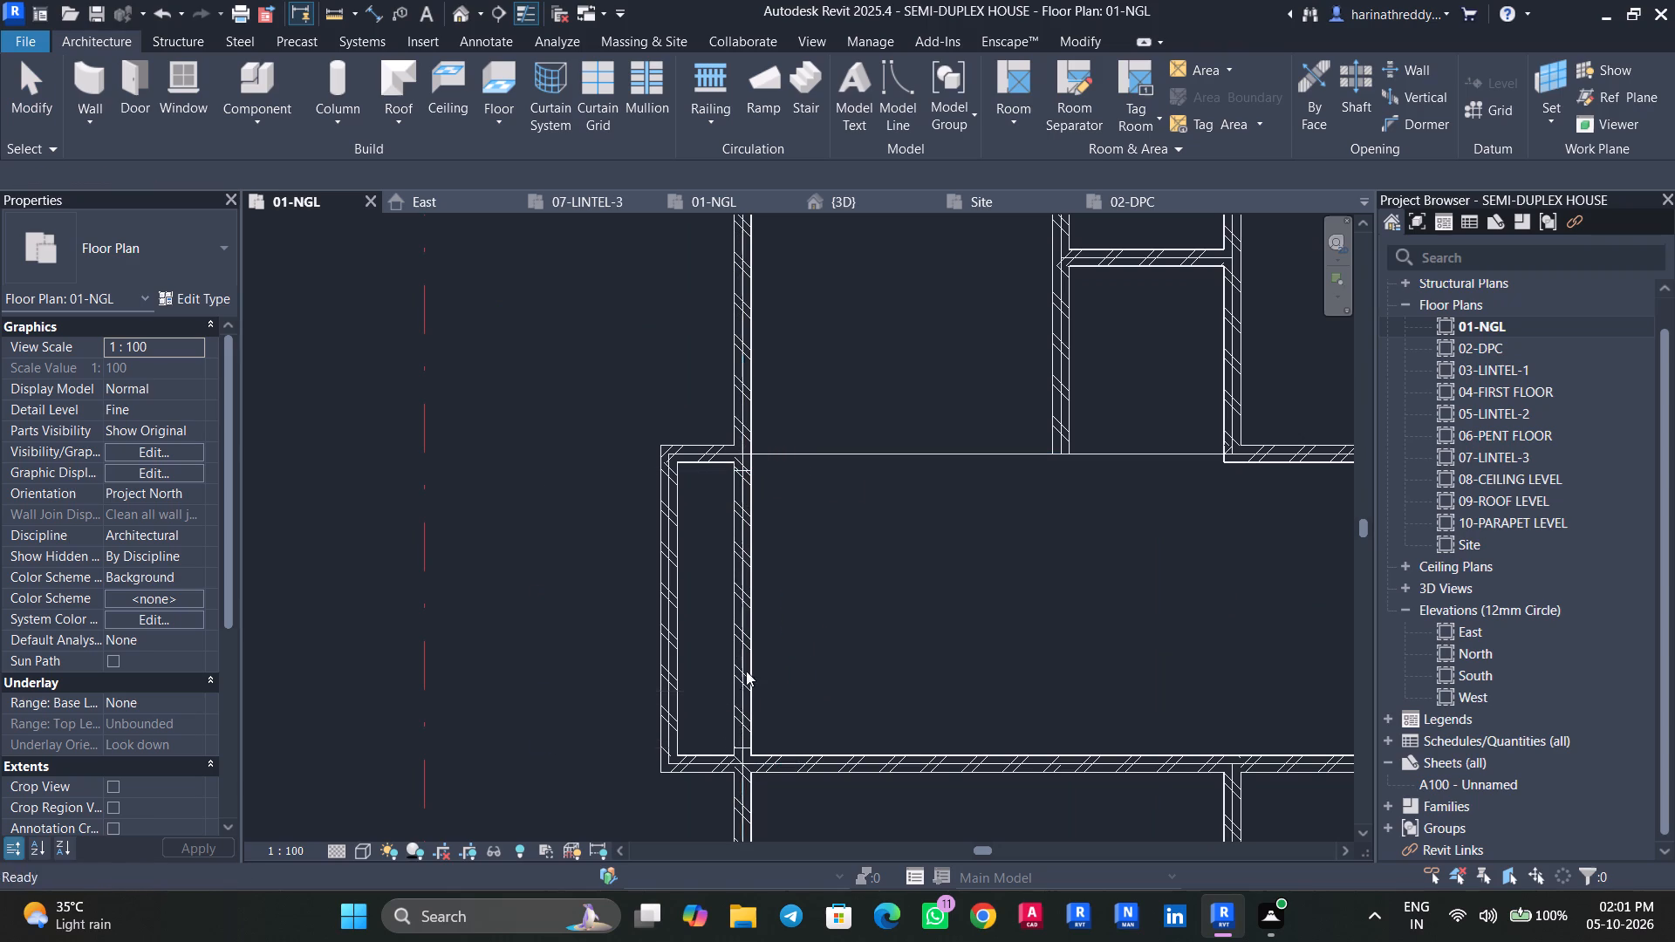
pyautogui.press('Tab')
pyautogui.press('Tab')
pyautogui.click(750, 671)
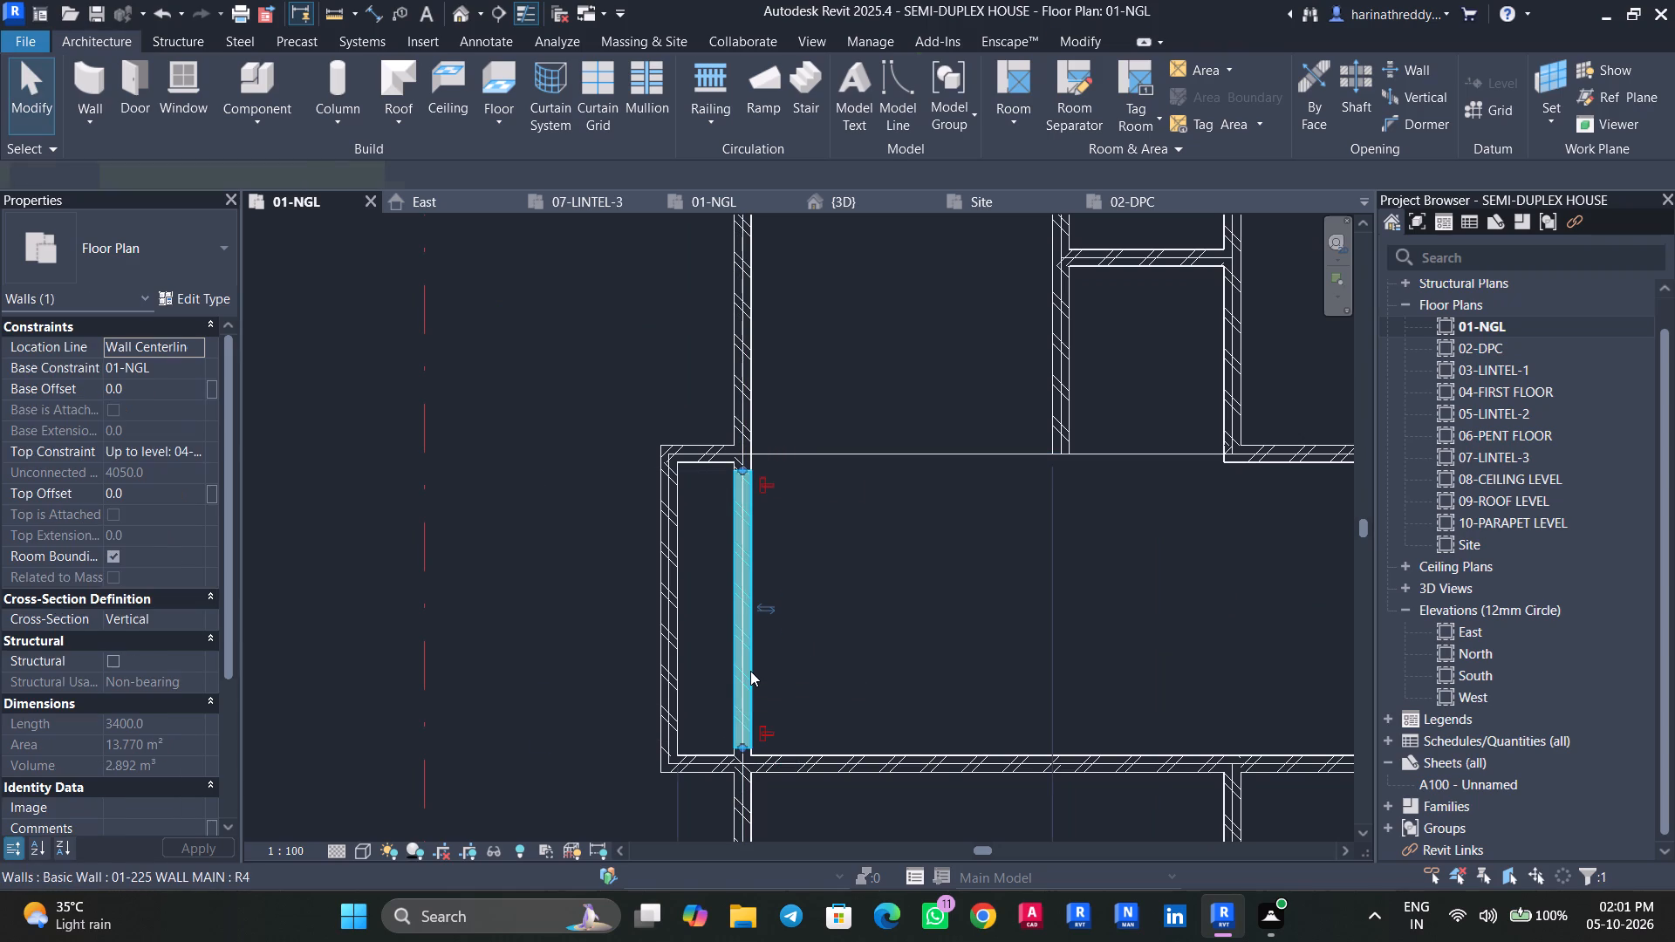
pyautogui.press('Delete')
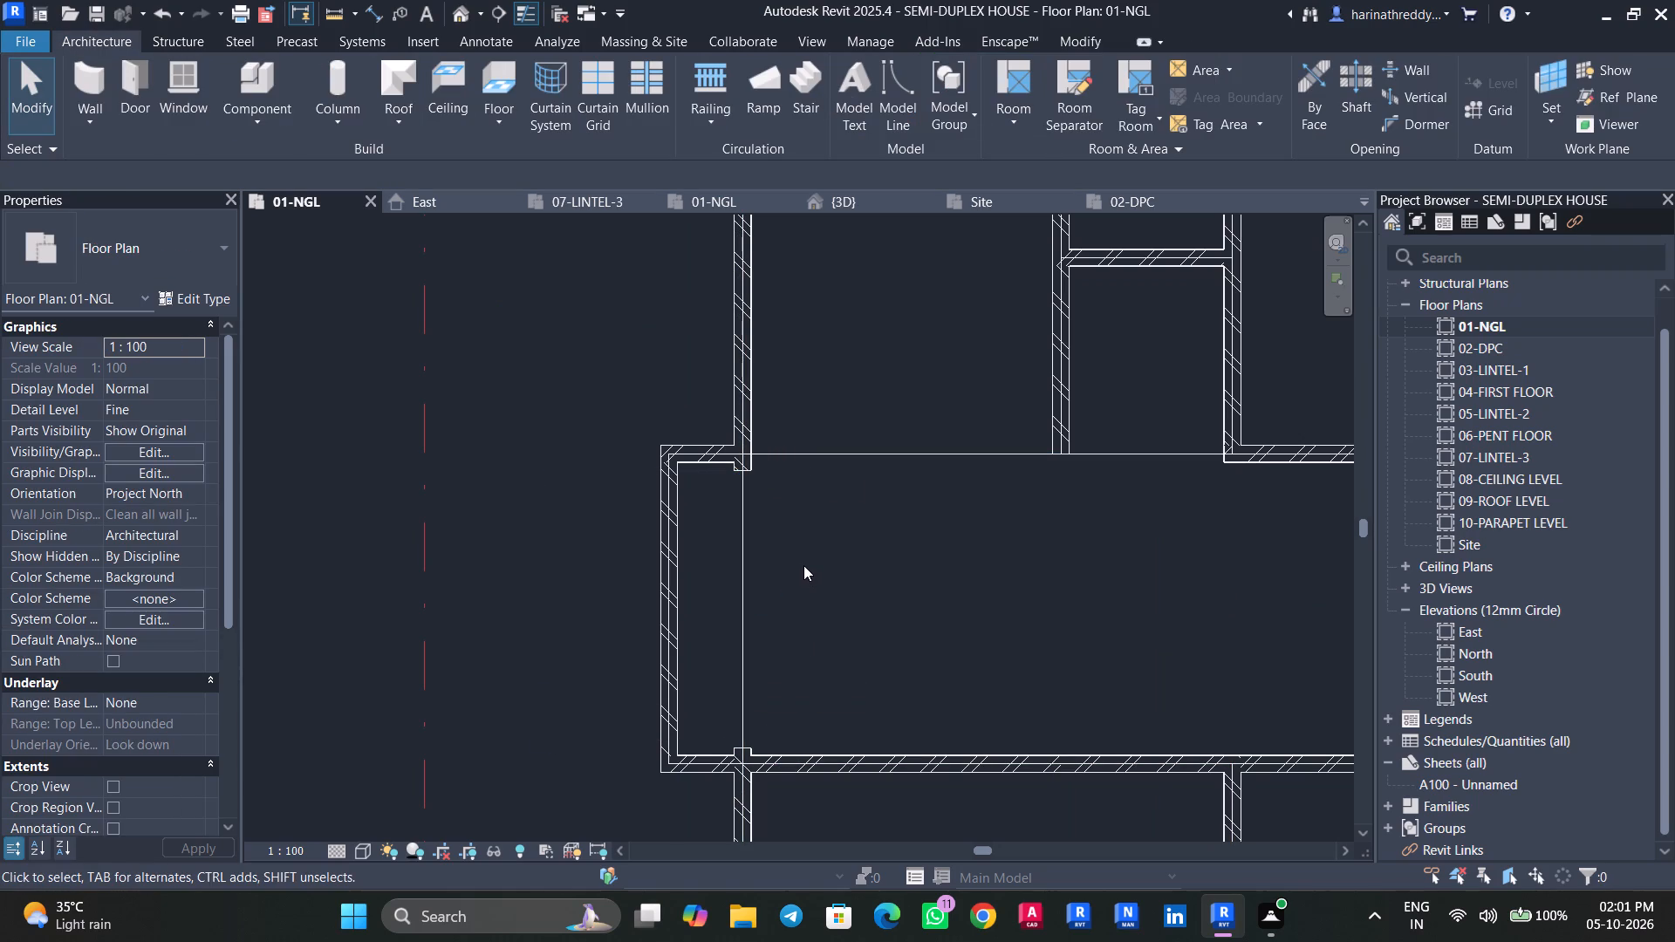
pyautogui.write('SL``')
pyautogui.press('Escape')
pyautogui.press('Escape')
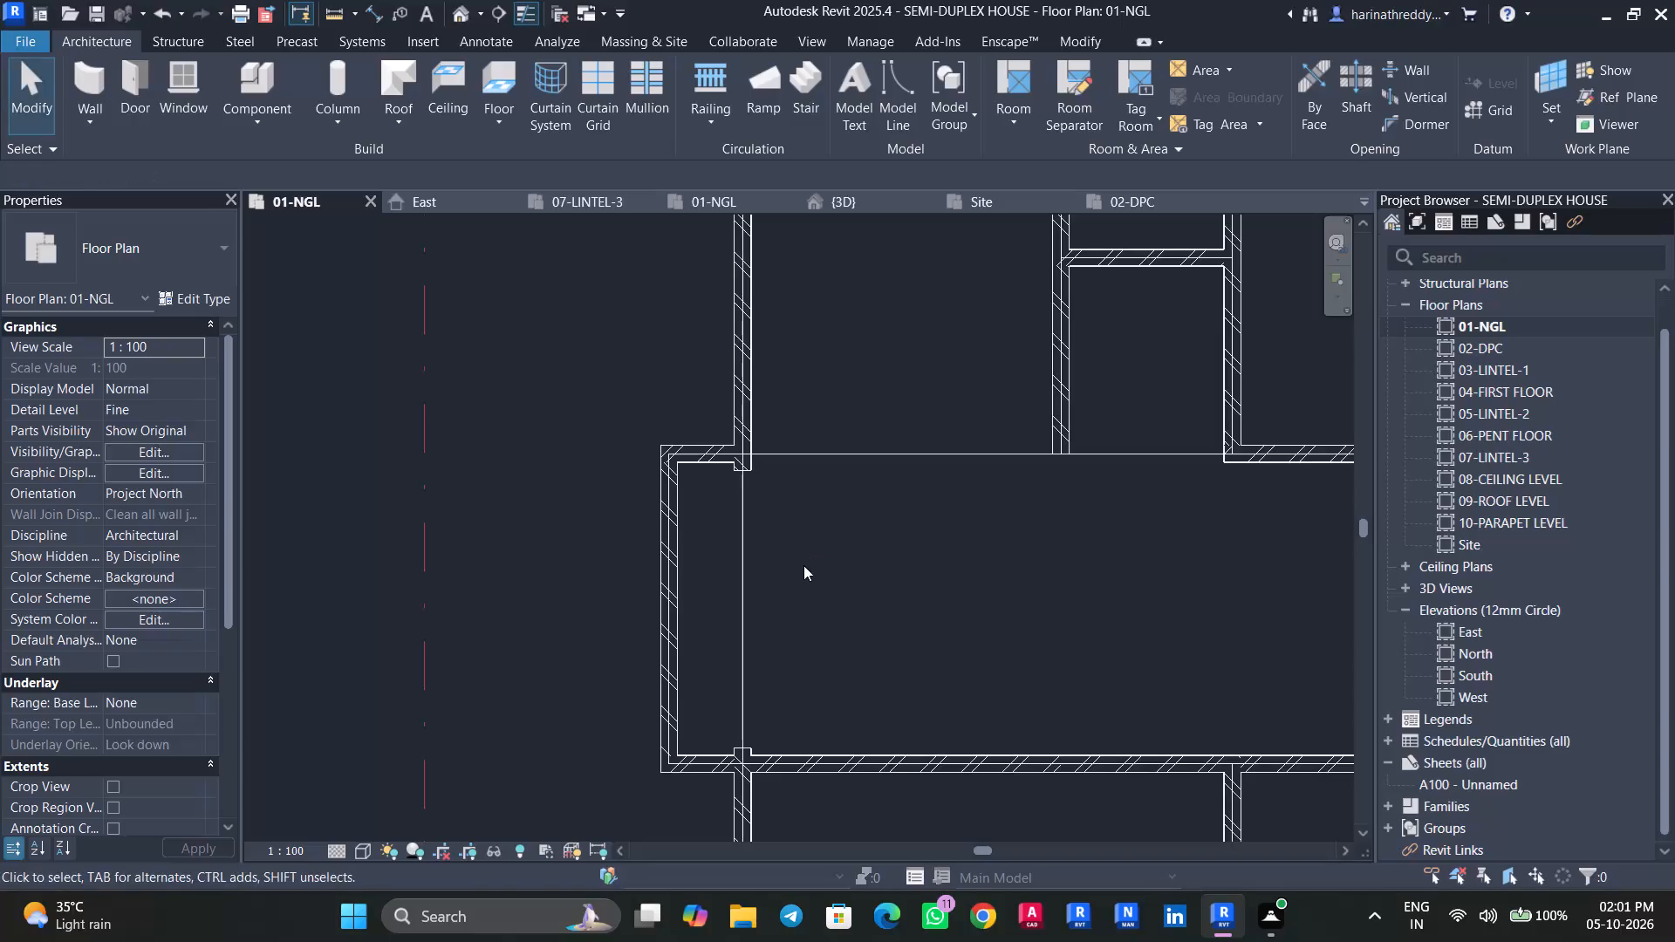
# Align the ends of the two leftover wall stubs flush with the inner faces of the west bay's north and south walls.
pyautogui.write('AL')
pyautogui.scroll(16, 706, 460)
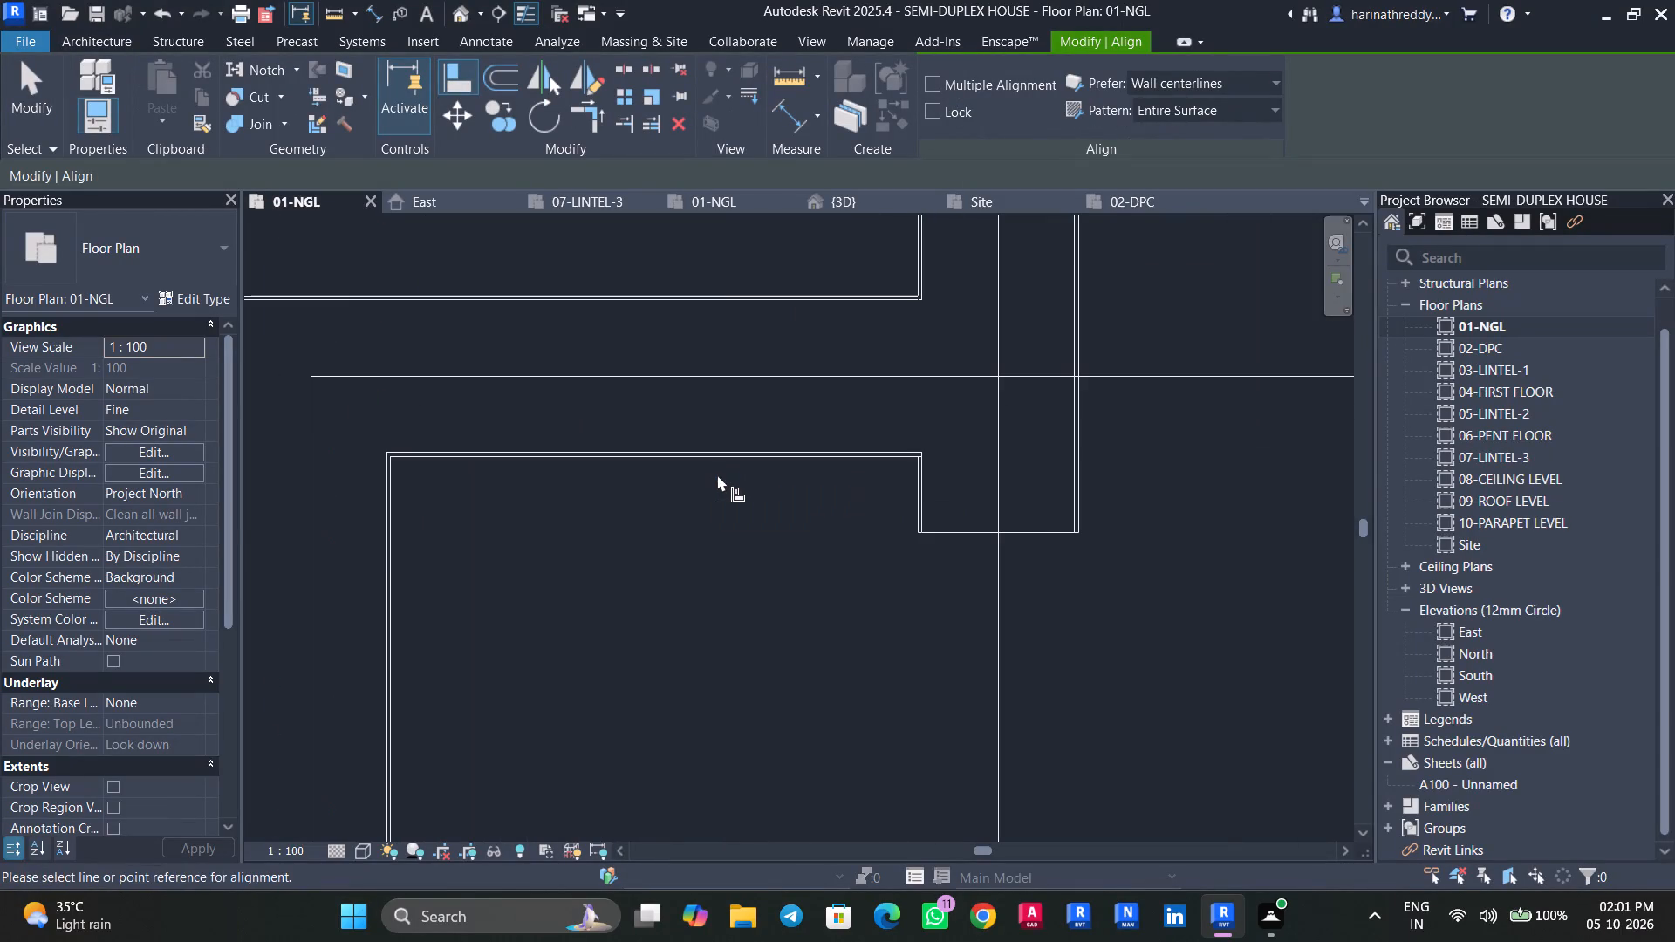
pyautogui.click(717, 464)
pyautogui.click(969, 534)
pyautogui.scroll(-10, 849, 572)
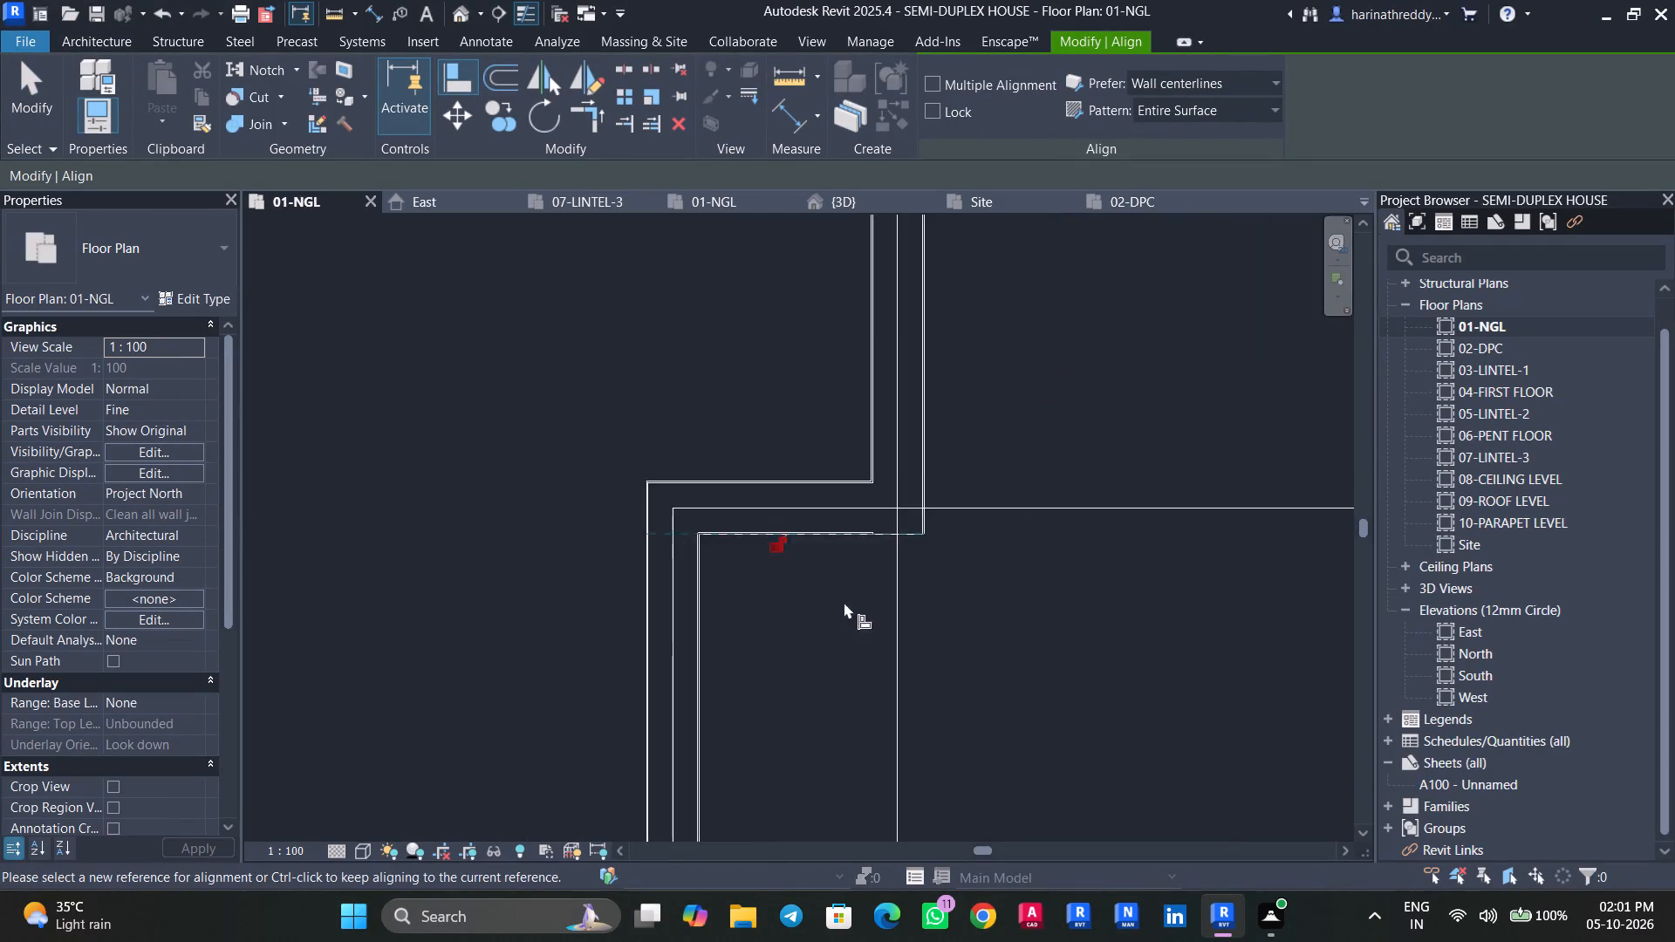
pyautogui.moveTo(829, 663); pyautogui.dragTo(874, 147, button='middle')
pyautogui.scroll(12, 885, 713)
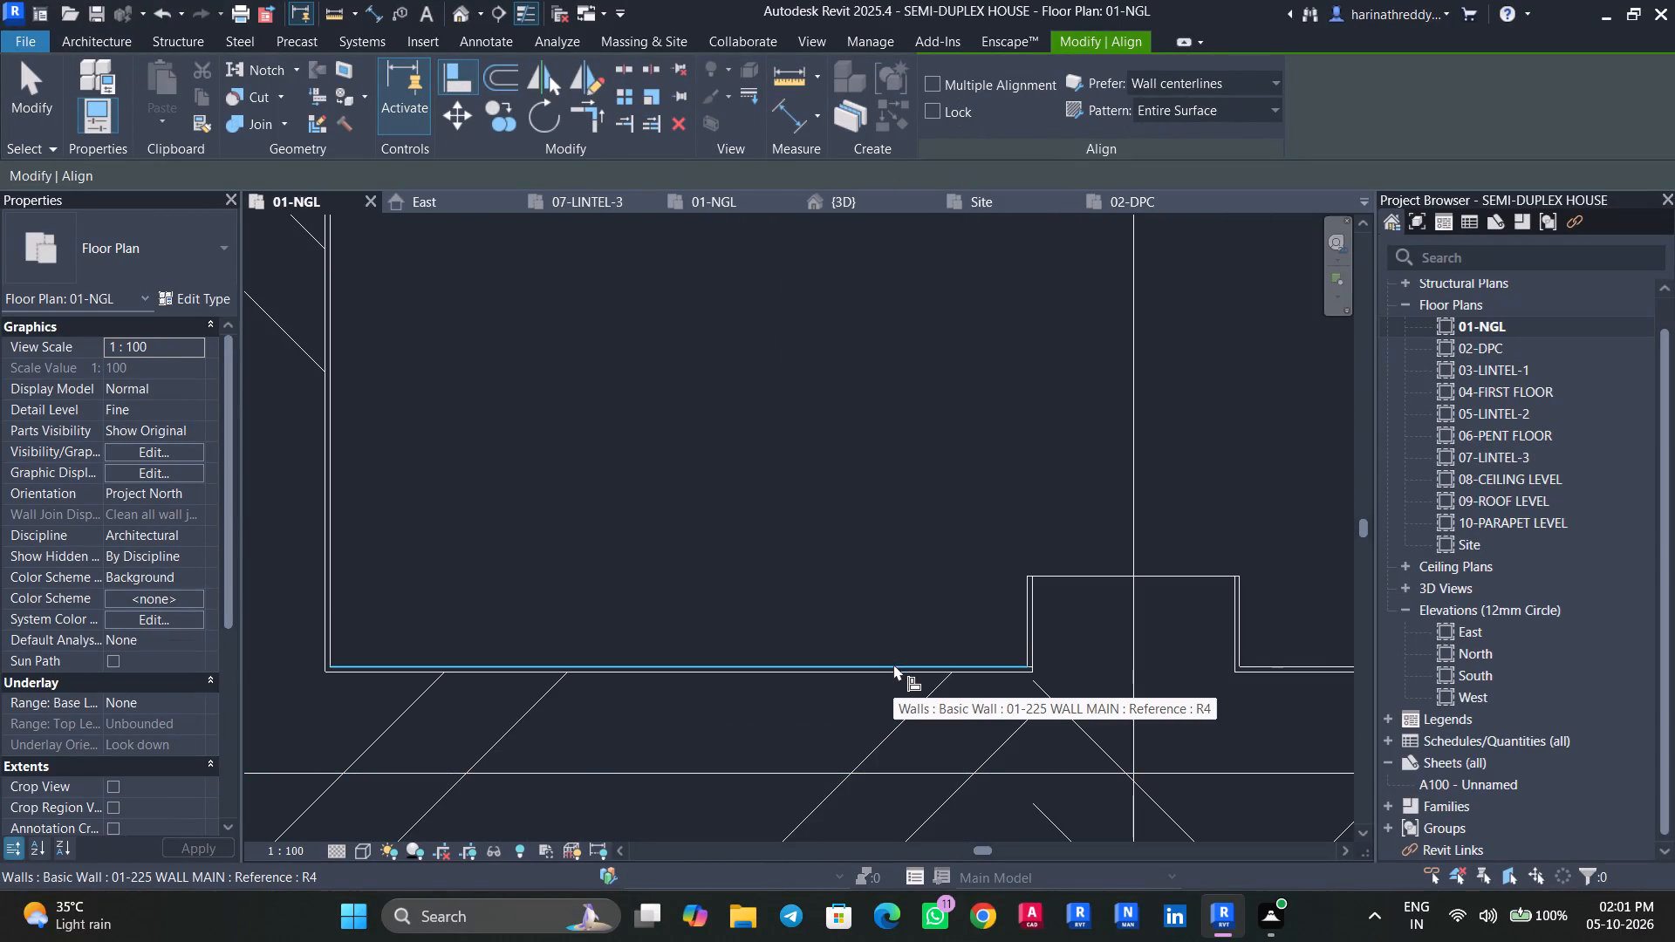
pyautogui.click(893, 664)
pyautogui.click(1117, 577)
pyautogui.press('Escape')
pyautogui.press('Escape')
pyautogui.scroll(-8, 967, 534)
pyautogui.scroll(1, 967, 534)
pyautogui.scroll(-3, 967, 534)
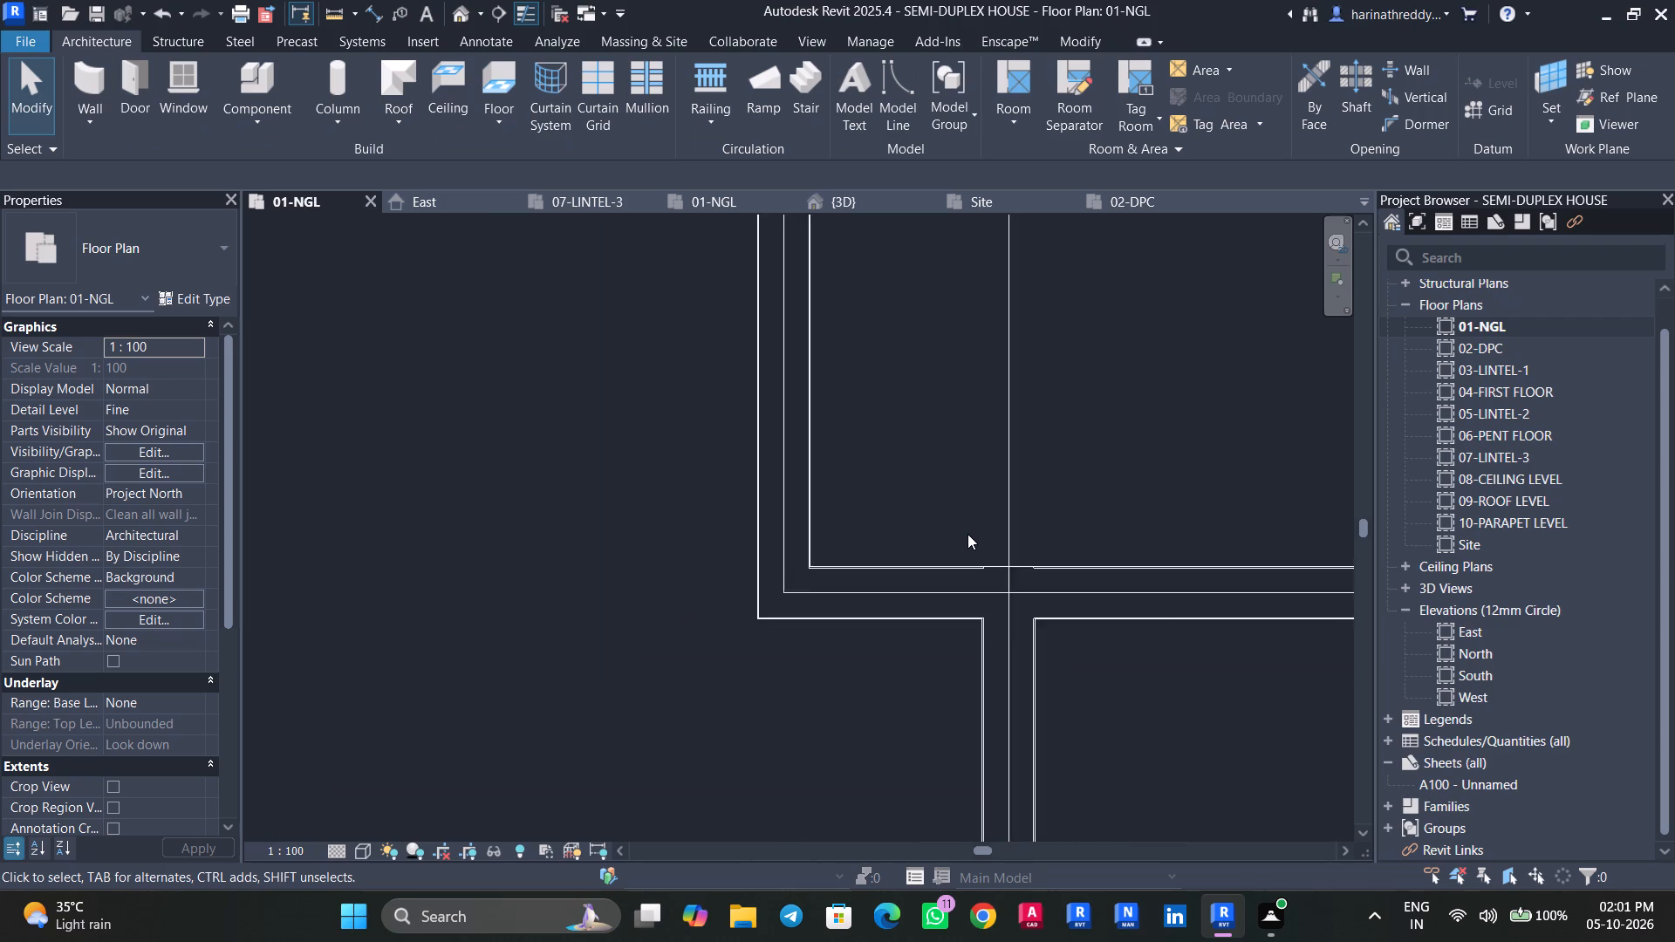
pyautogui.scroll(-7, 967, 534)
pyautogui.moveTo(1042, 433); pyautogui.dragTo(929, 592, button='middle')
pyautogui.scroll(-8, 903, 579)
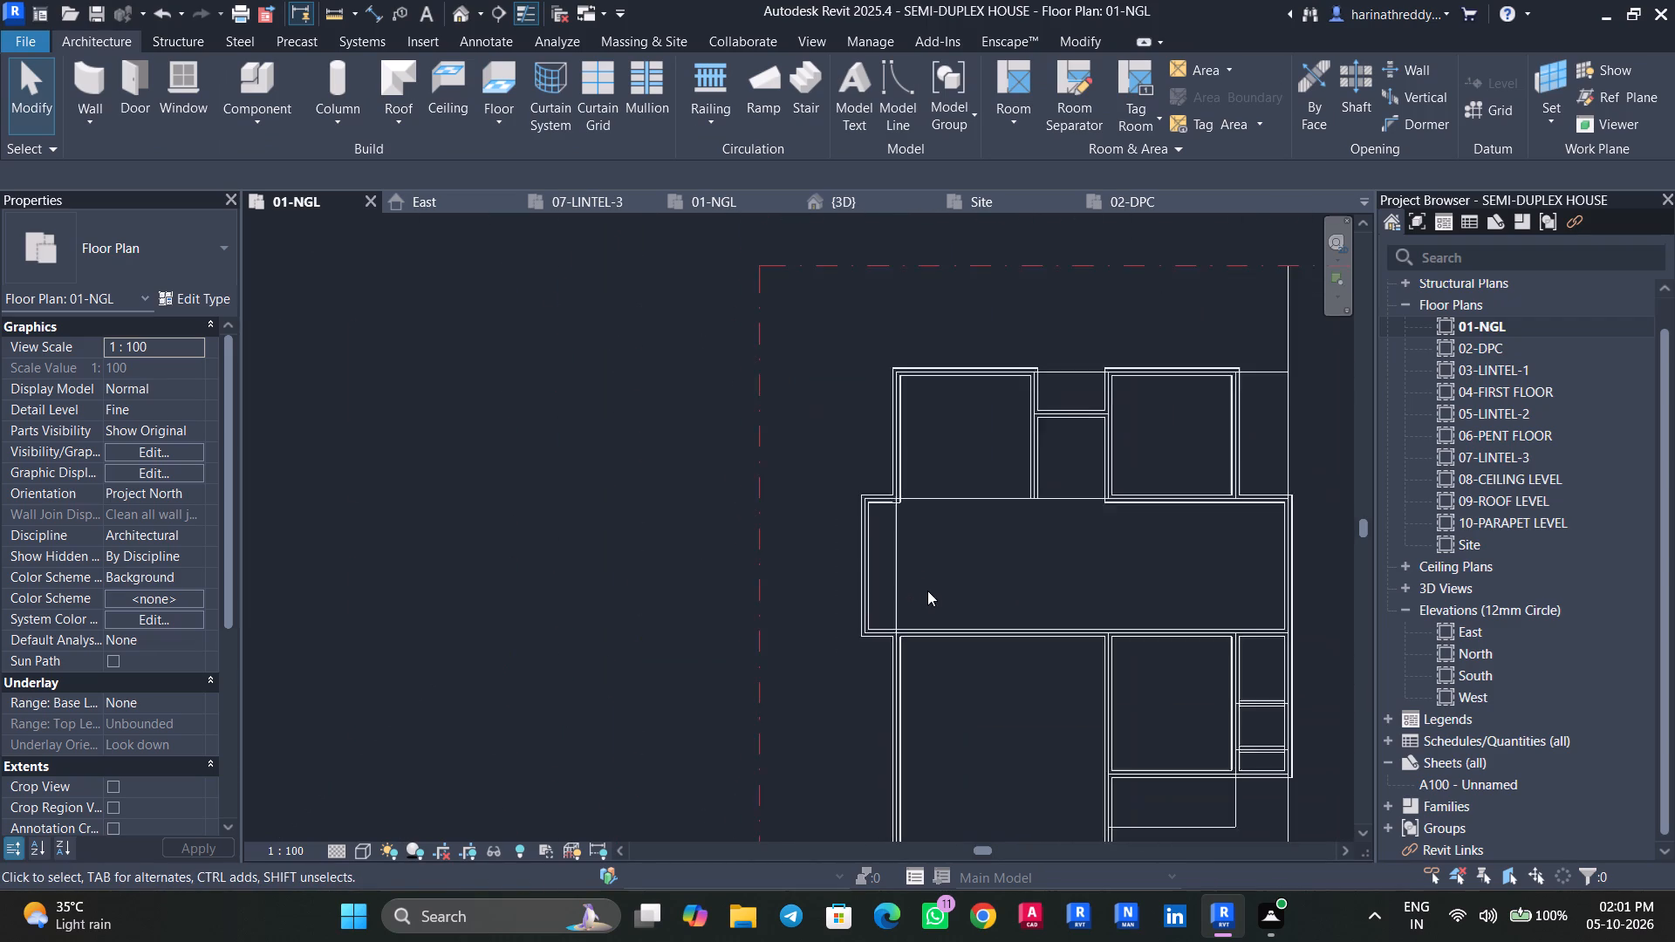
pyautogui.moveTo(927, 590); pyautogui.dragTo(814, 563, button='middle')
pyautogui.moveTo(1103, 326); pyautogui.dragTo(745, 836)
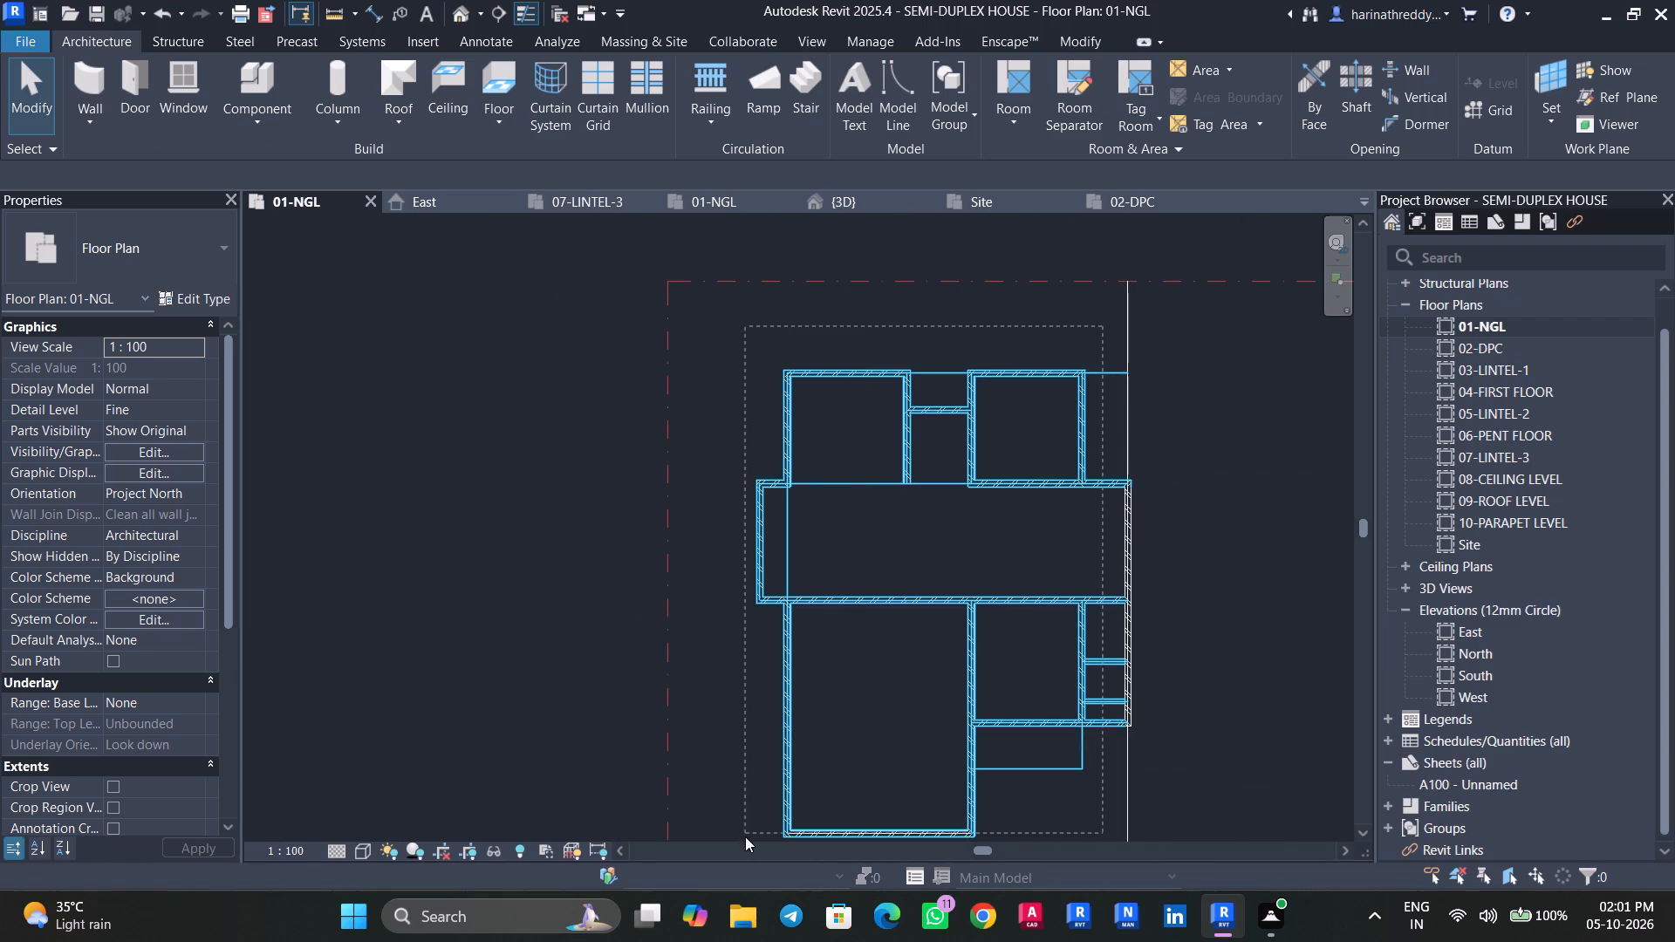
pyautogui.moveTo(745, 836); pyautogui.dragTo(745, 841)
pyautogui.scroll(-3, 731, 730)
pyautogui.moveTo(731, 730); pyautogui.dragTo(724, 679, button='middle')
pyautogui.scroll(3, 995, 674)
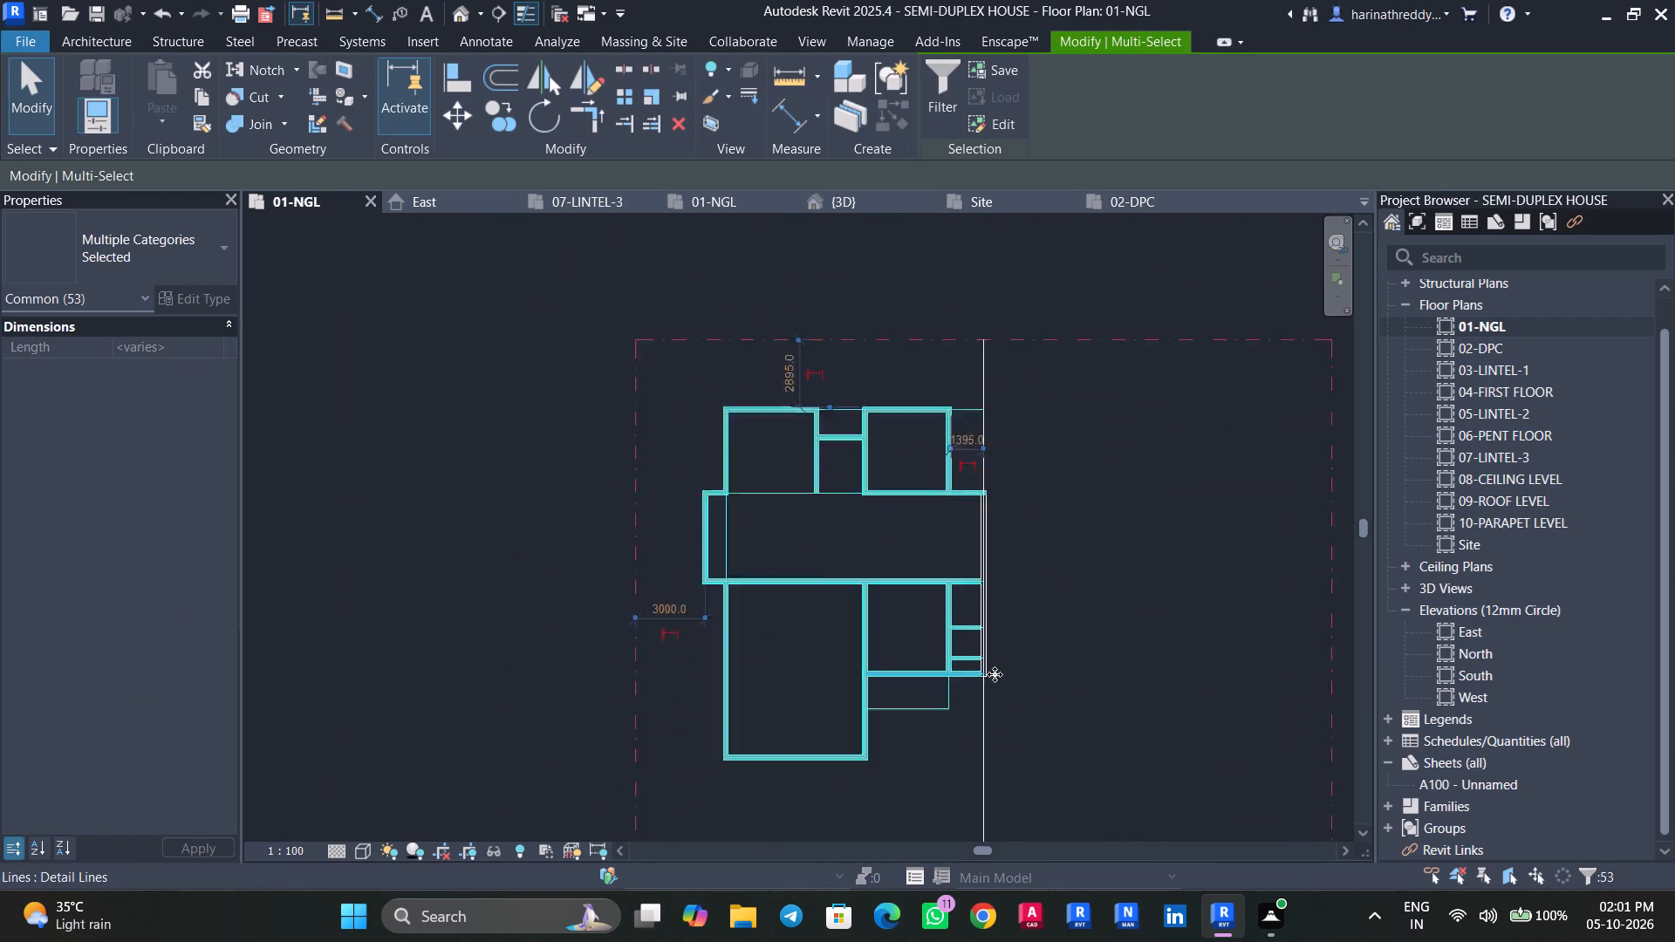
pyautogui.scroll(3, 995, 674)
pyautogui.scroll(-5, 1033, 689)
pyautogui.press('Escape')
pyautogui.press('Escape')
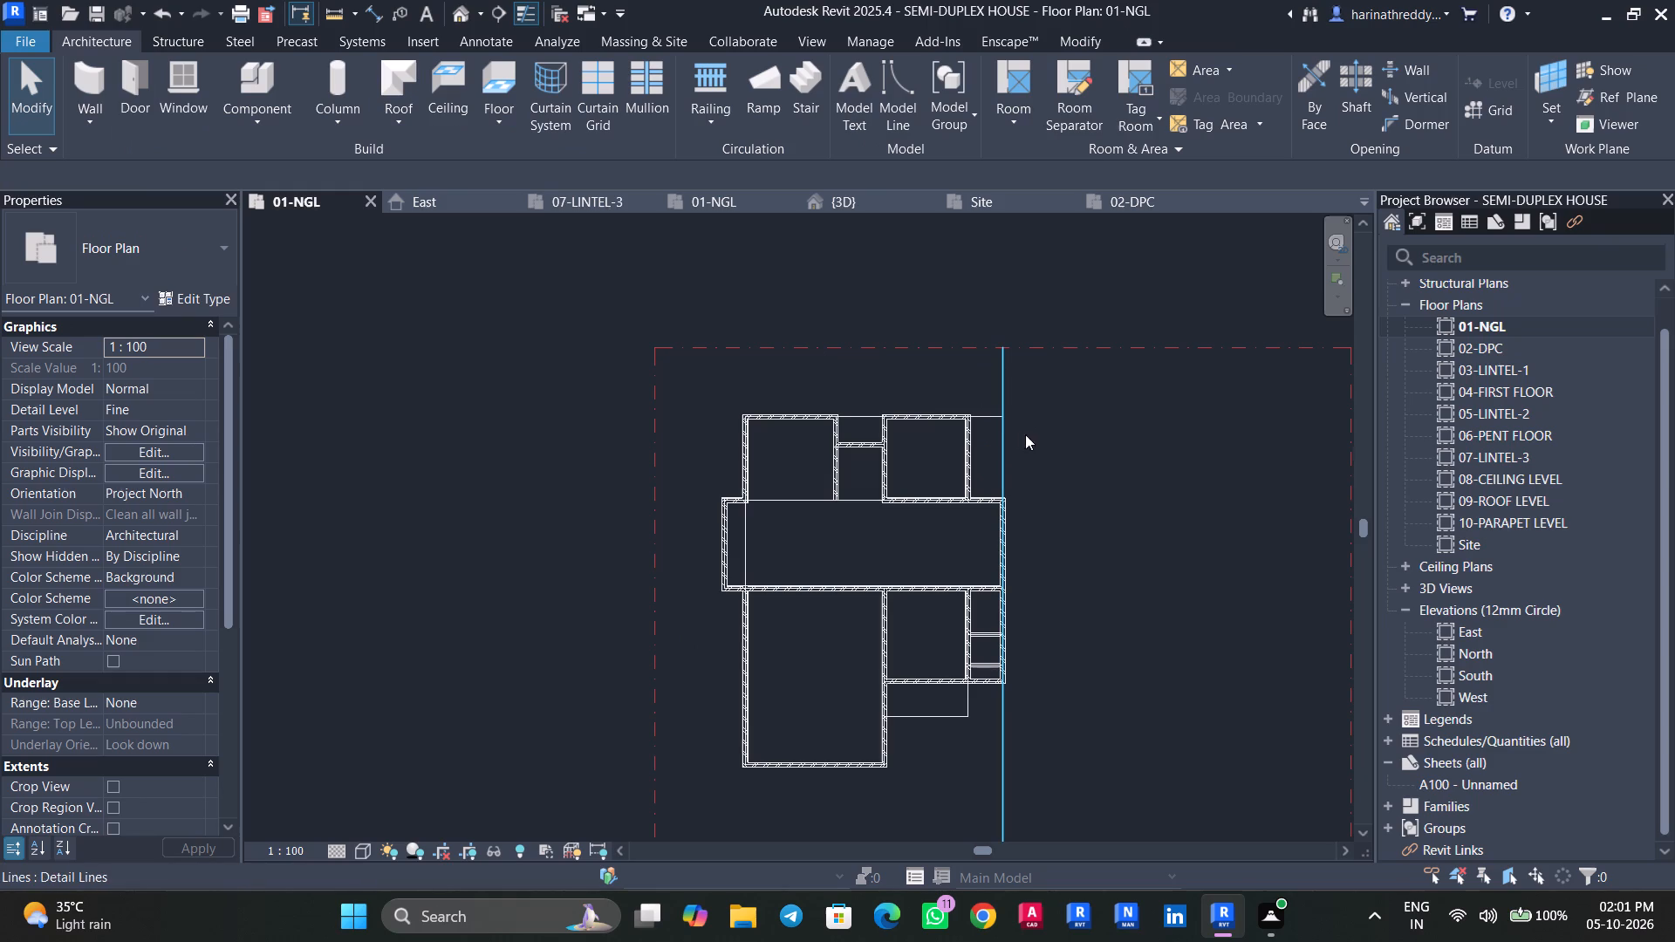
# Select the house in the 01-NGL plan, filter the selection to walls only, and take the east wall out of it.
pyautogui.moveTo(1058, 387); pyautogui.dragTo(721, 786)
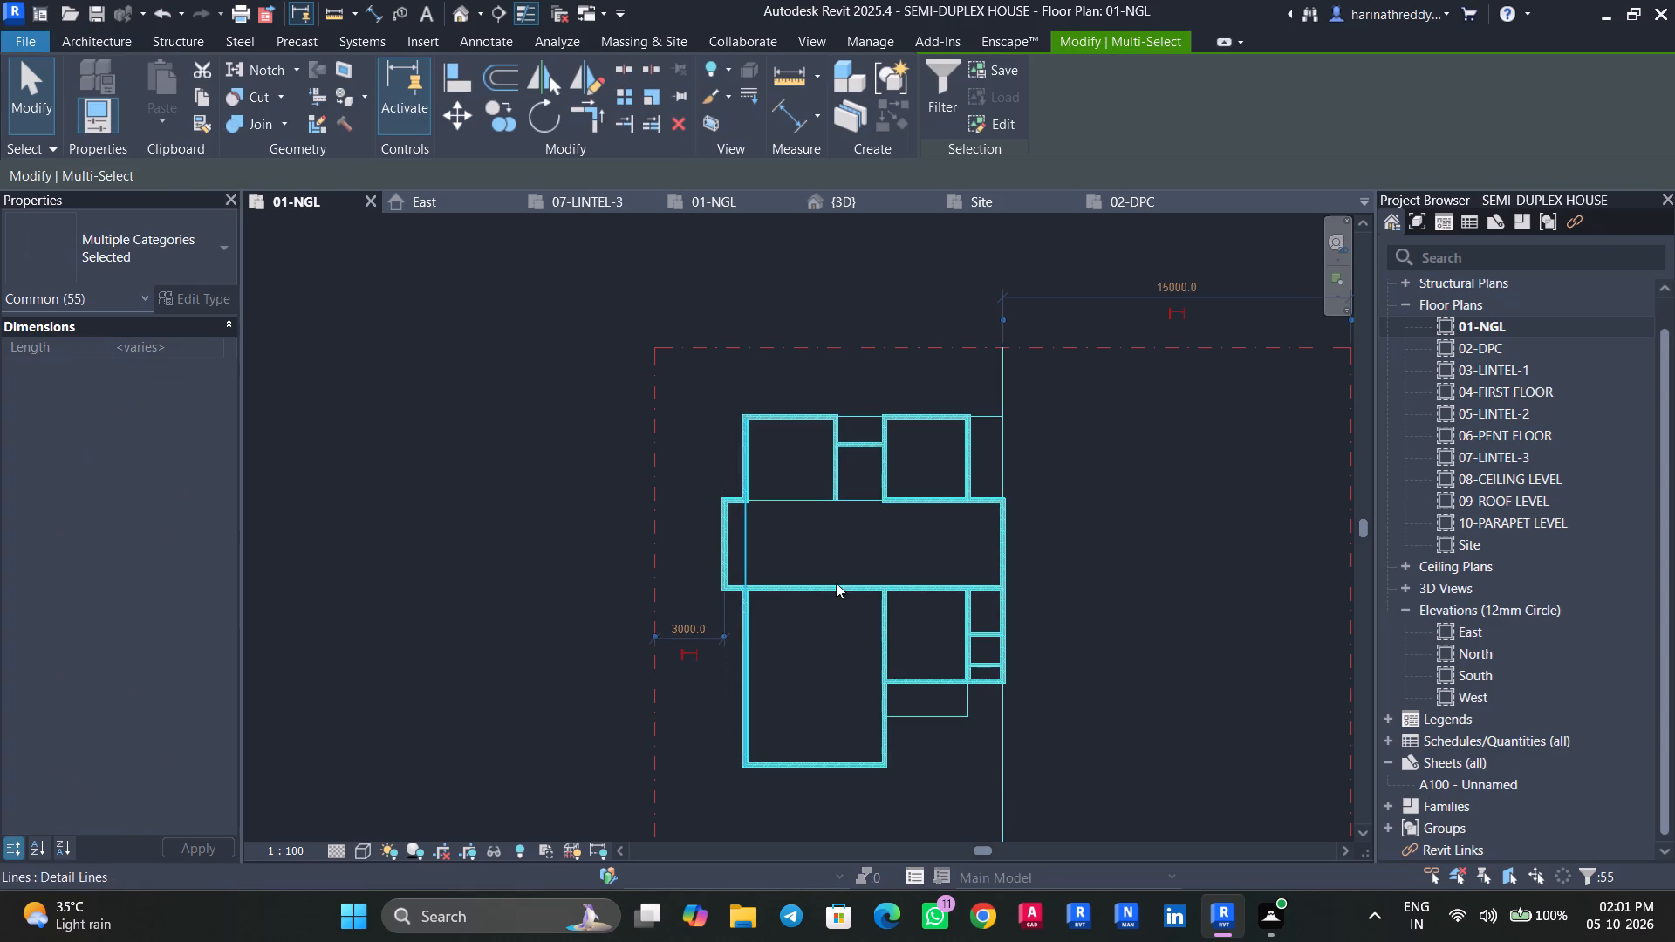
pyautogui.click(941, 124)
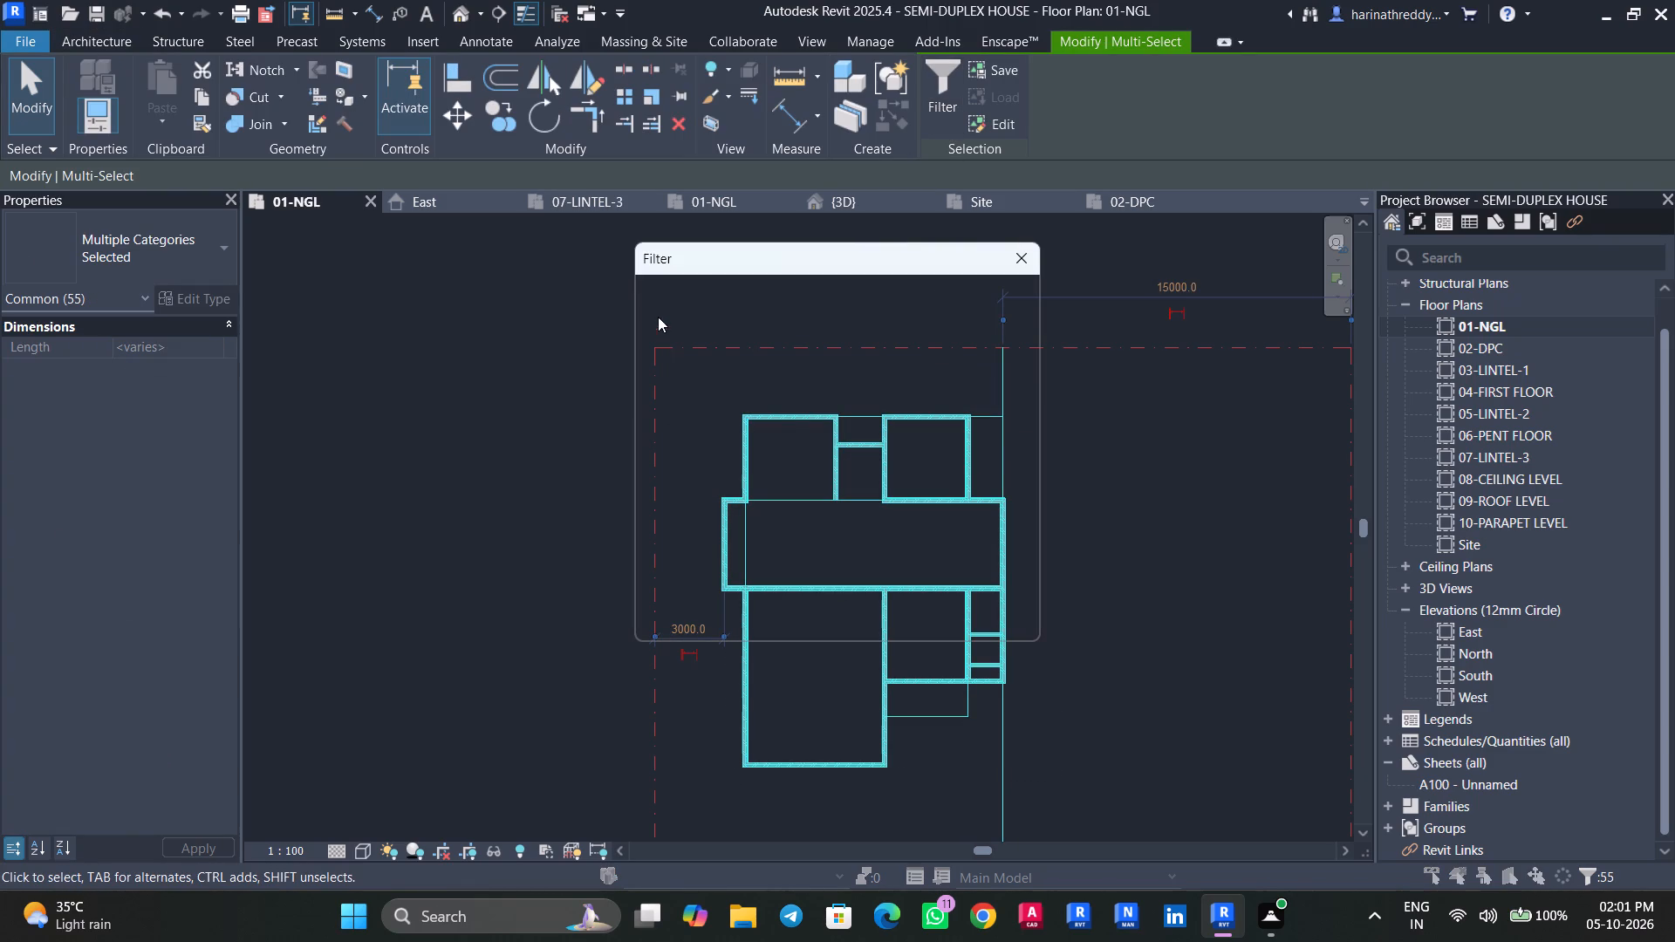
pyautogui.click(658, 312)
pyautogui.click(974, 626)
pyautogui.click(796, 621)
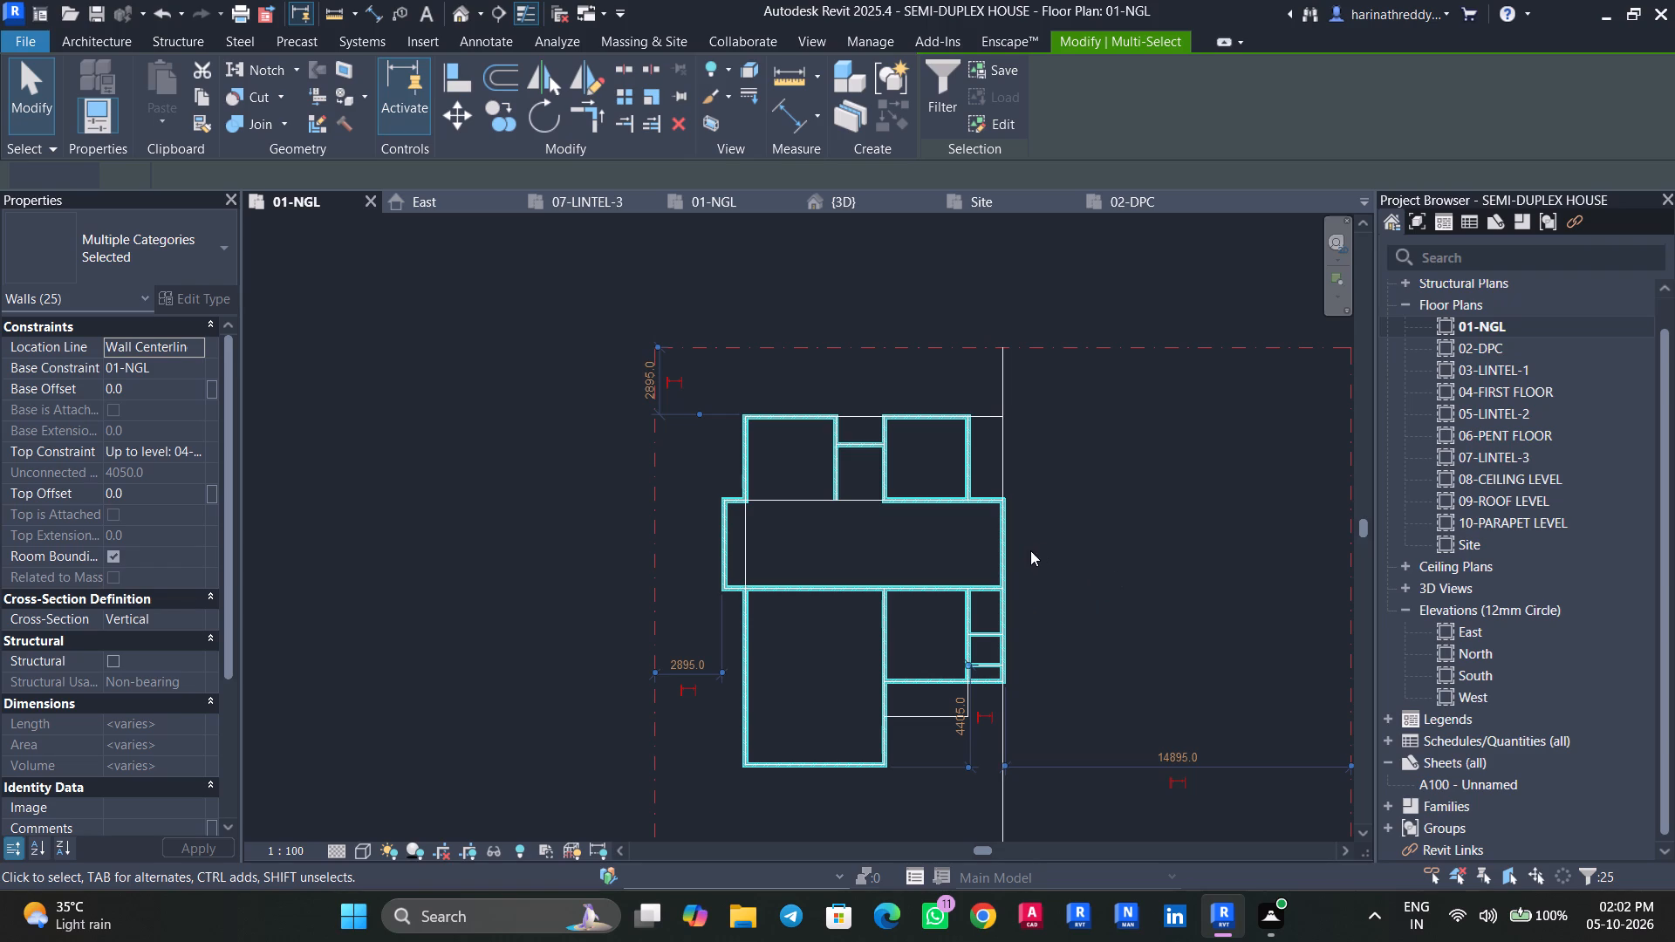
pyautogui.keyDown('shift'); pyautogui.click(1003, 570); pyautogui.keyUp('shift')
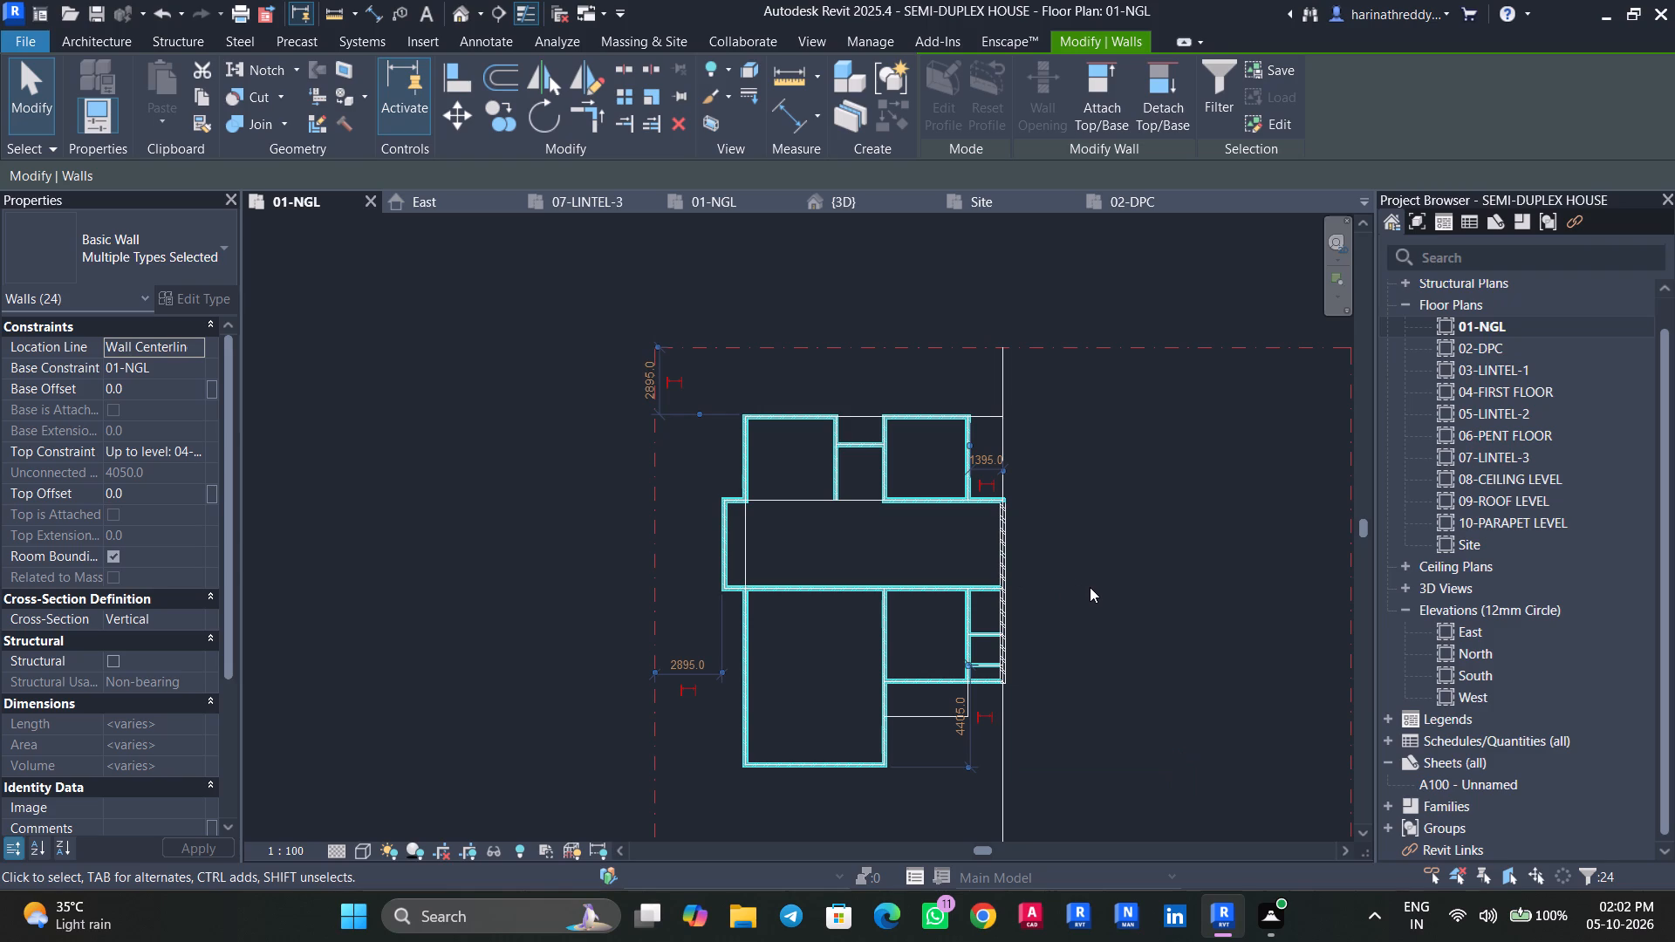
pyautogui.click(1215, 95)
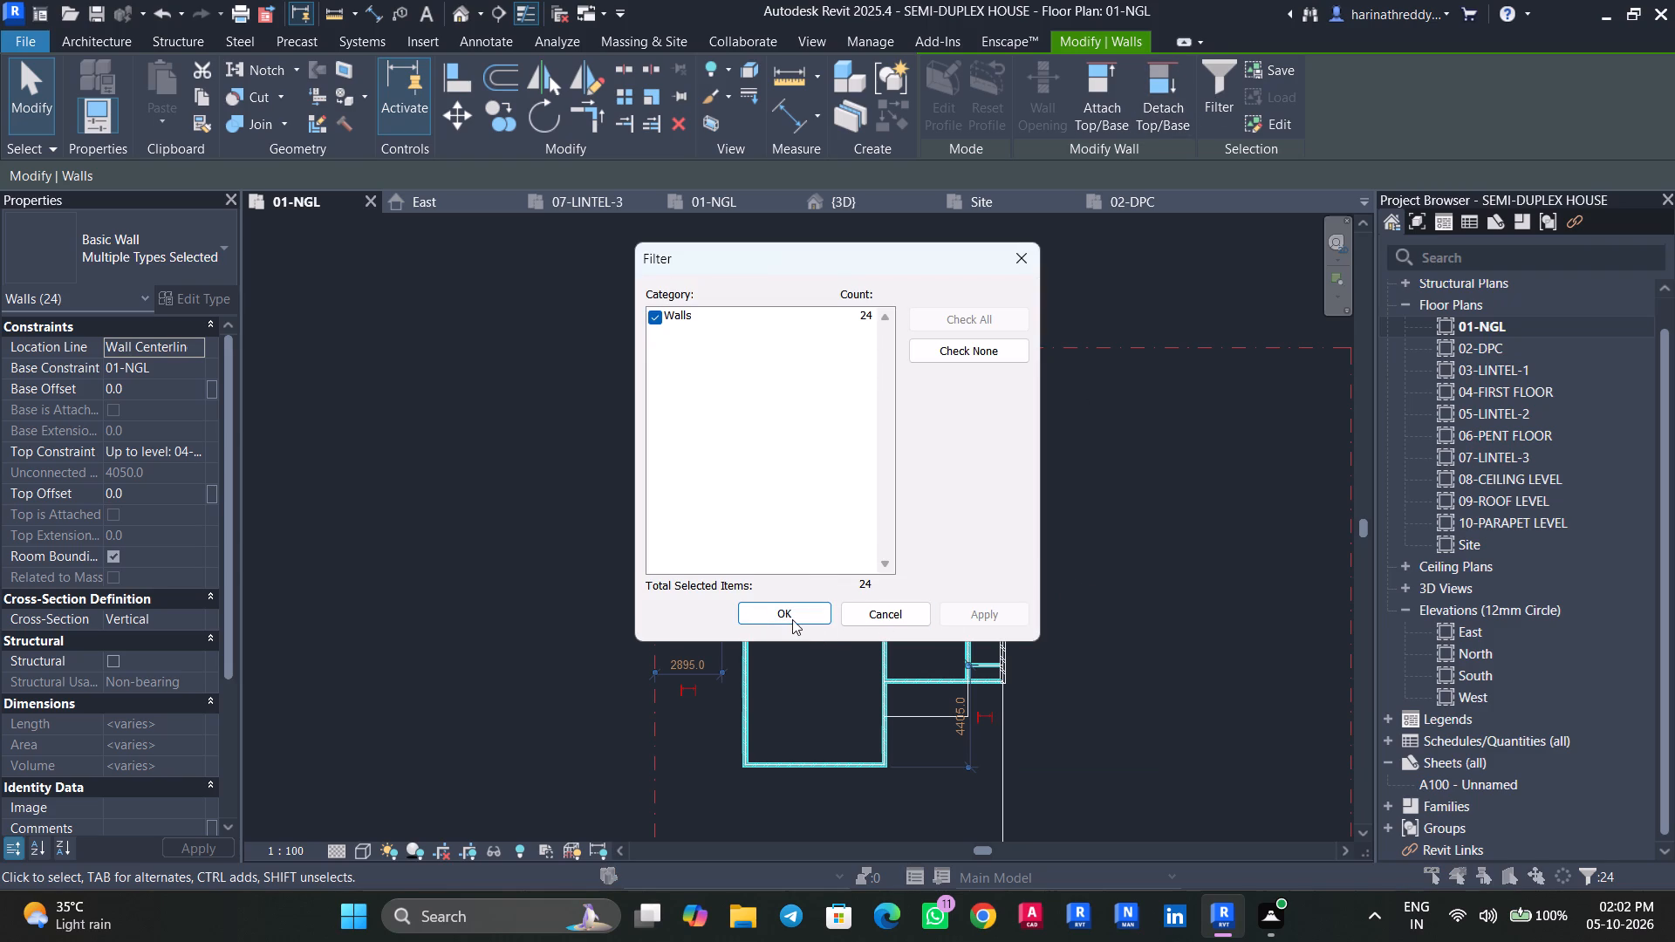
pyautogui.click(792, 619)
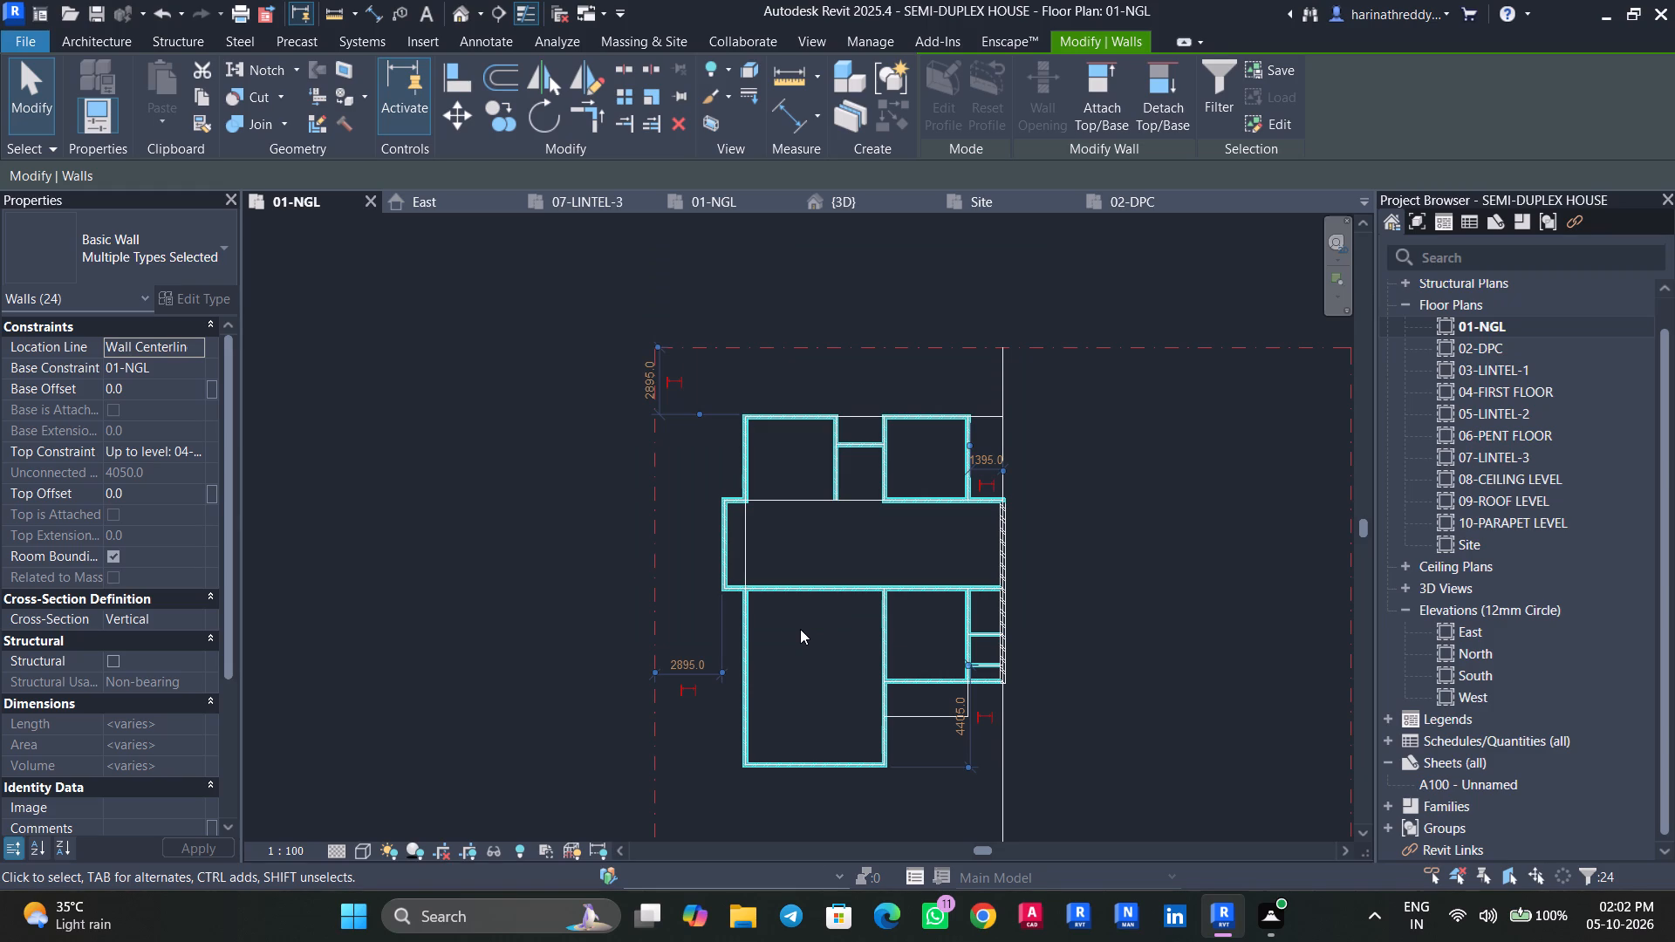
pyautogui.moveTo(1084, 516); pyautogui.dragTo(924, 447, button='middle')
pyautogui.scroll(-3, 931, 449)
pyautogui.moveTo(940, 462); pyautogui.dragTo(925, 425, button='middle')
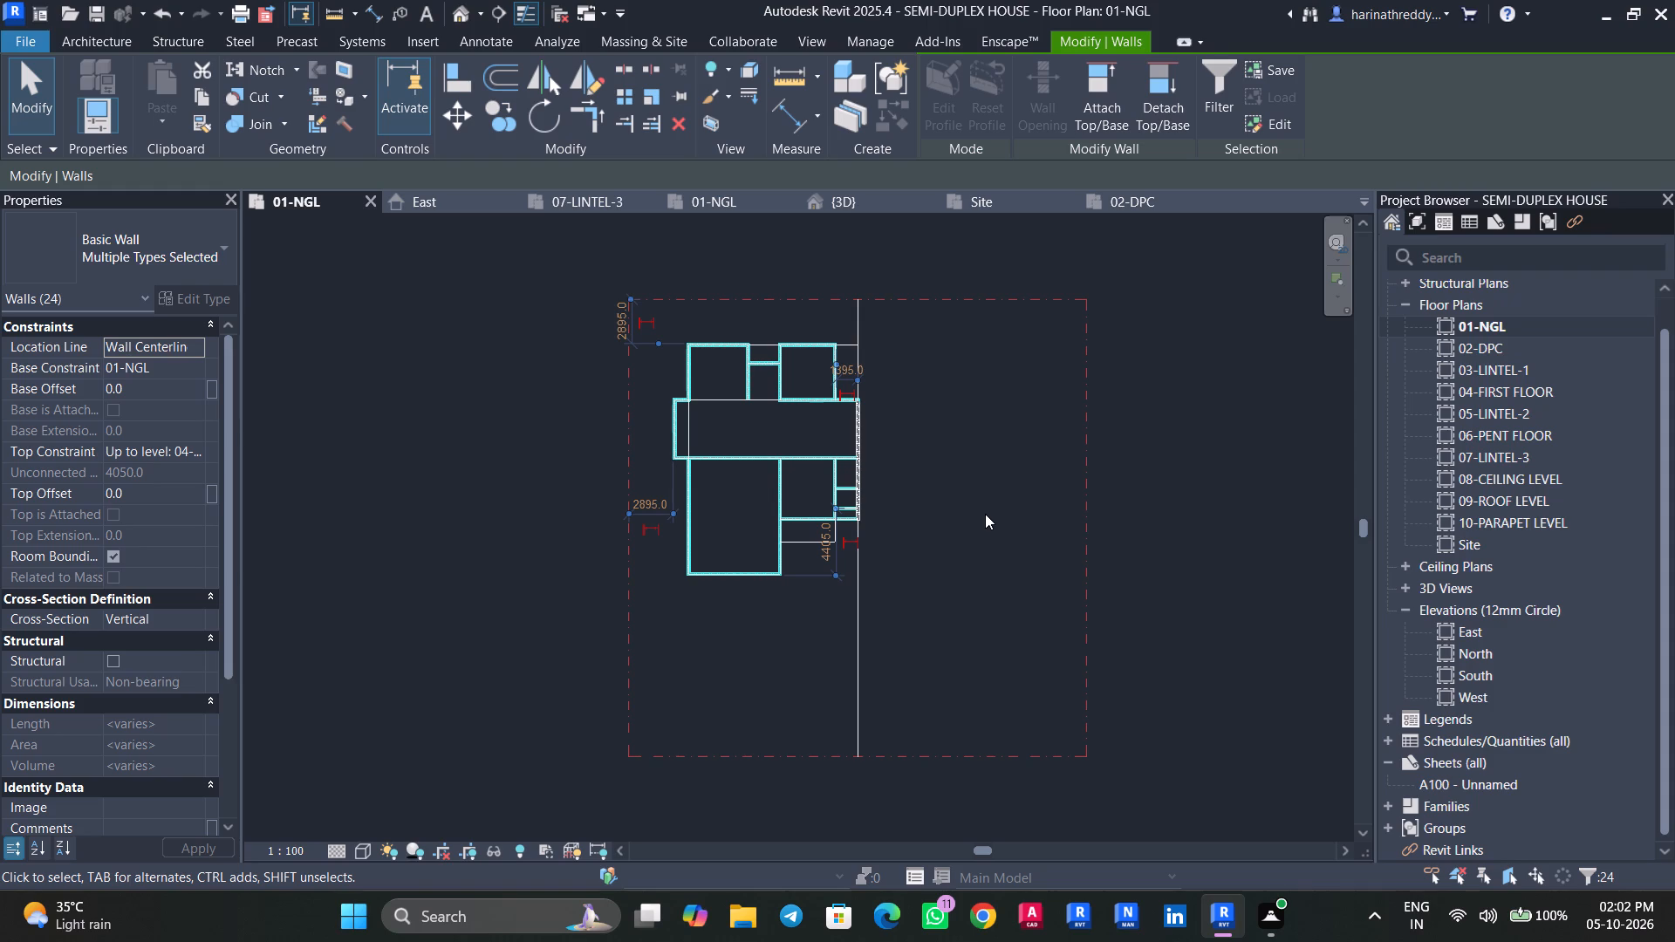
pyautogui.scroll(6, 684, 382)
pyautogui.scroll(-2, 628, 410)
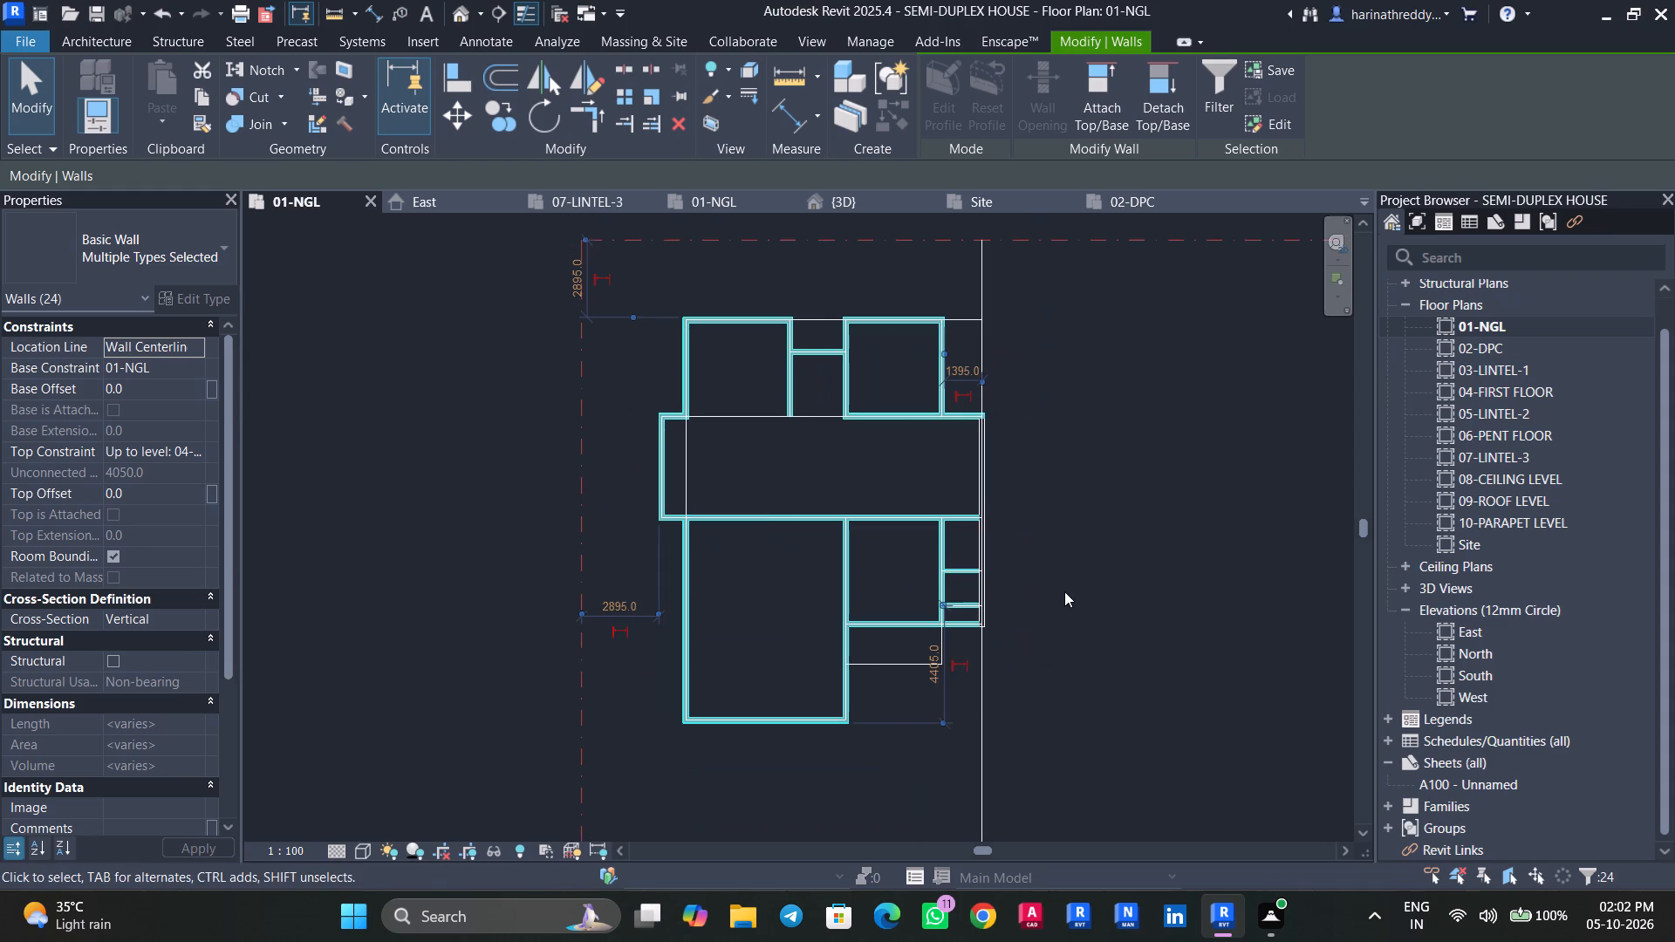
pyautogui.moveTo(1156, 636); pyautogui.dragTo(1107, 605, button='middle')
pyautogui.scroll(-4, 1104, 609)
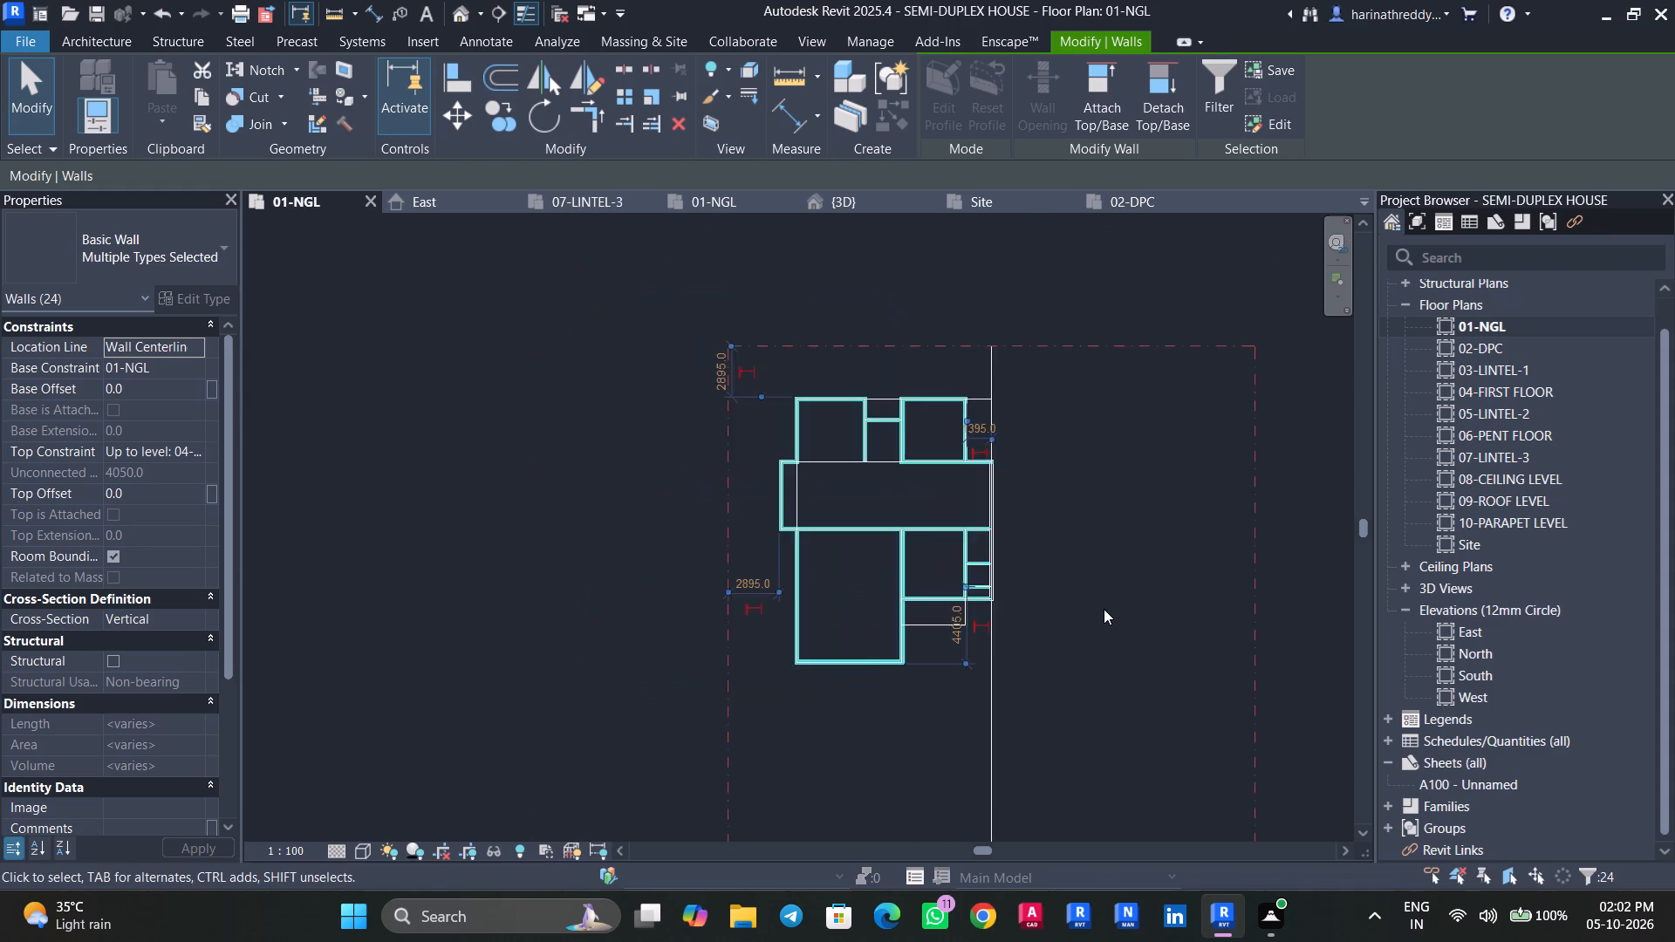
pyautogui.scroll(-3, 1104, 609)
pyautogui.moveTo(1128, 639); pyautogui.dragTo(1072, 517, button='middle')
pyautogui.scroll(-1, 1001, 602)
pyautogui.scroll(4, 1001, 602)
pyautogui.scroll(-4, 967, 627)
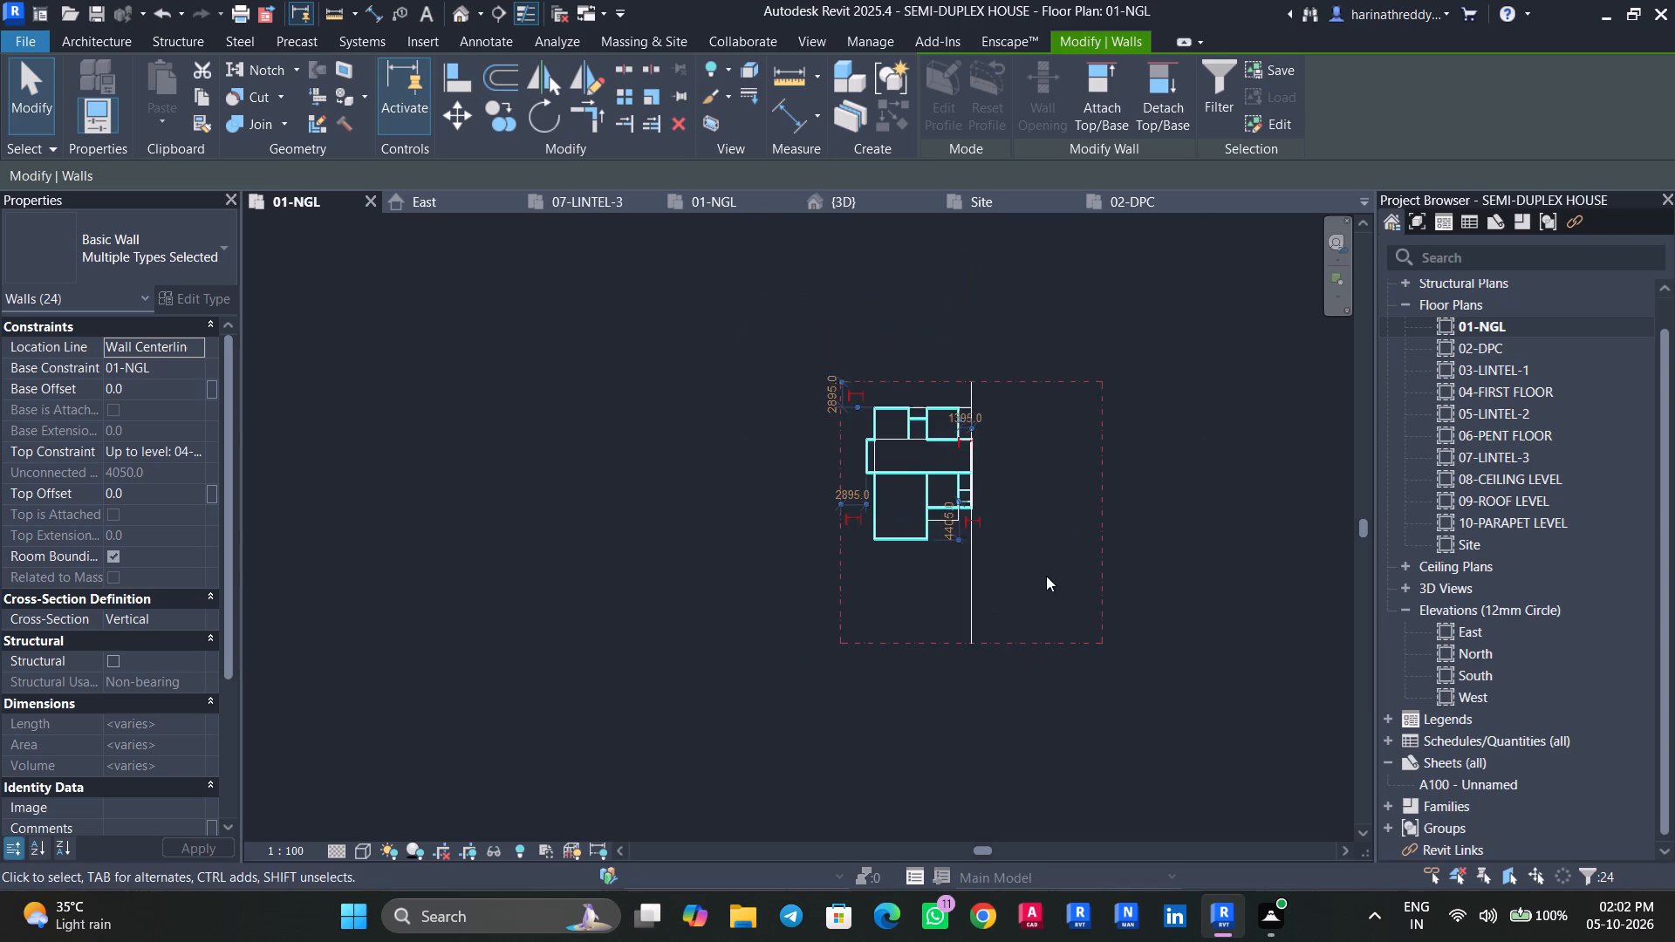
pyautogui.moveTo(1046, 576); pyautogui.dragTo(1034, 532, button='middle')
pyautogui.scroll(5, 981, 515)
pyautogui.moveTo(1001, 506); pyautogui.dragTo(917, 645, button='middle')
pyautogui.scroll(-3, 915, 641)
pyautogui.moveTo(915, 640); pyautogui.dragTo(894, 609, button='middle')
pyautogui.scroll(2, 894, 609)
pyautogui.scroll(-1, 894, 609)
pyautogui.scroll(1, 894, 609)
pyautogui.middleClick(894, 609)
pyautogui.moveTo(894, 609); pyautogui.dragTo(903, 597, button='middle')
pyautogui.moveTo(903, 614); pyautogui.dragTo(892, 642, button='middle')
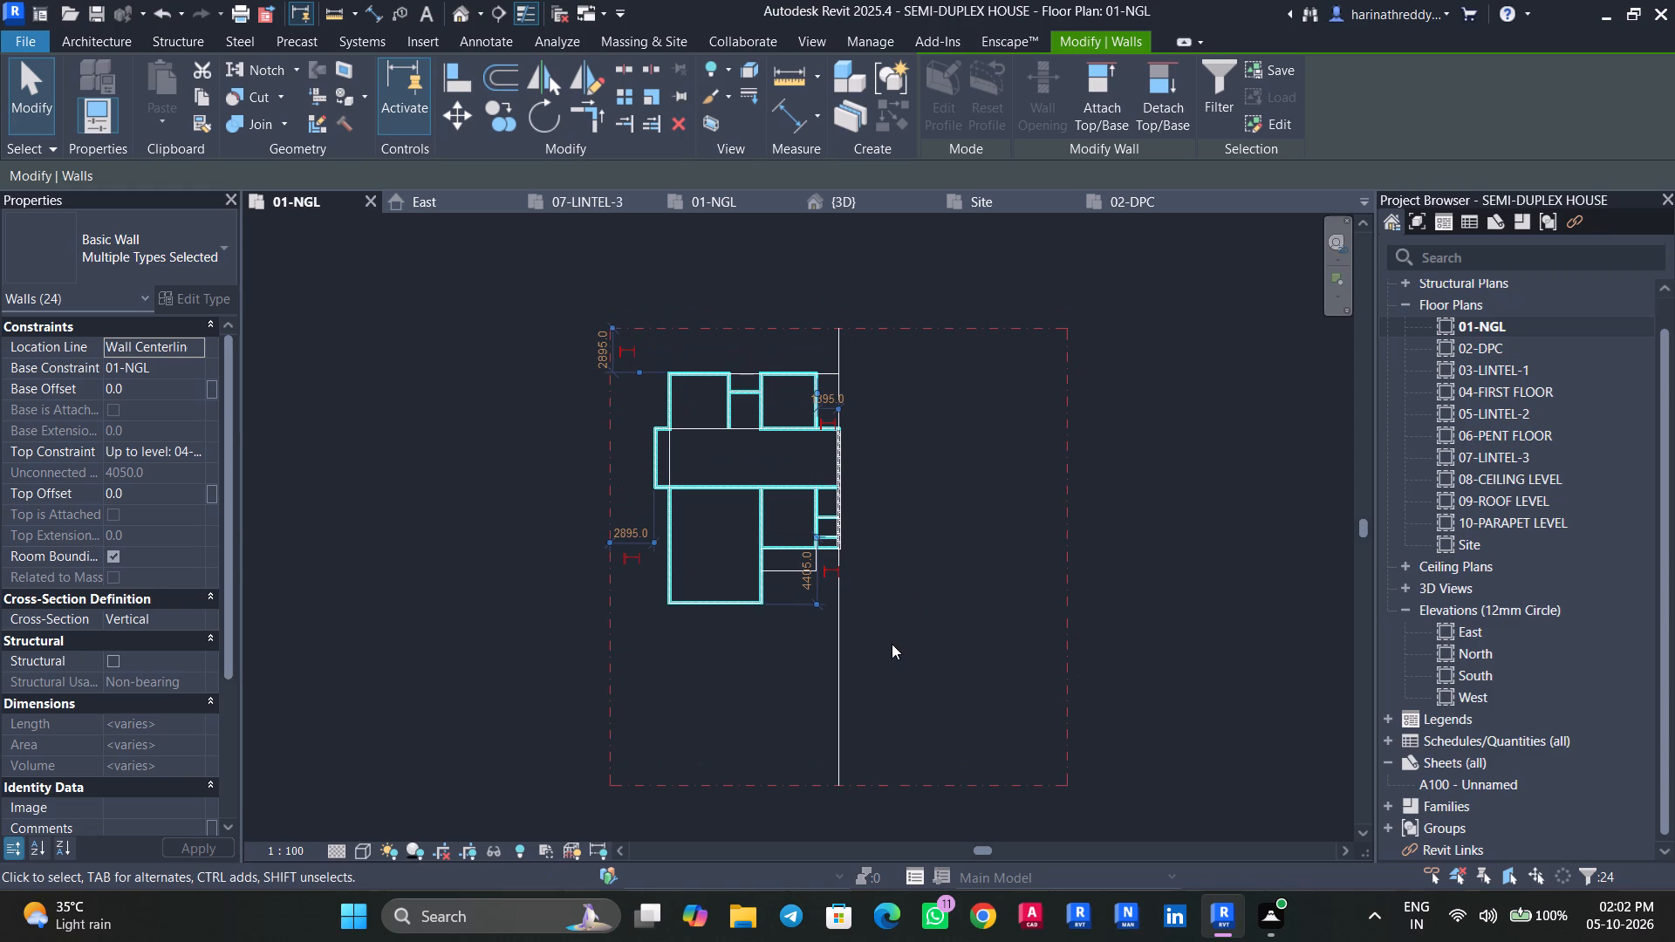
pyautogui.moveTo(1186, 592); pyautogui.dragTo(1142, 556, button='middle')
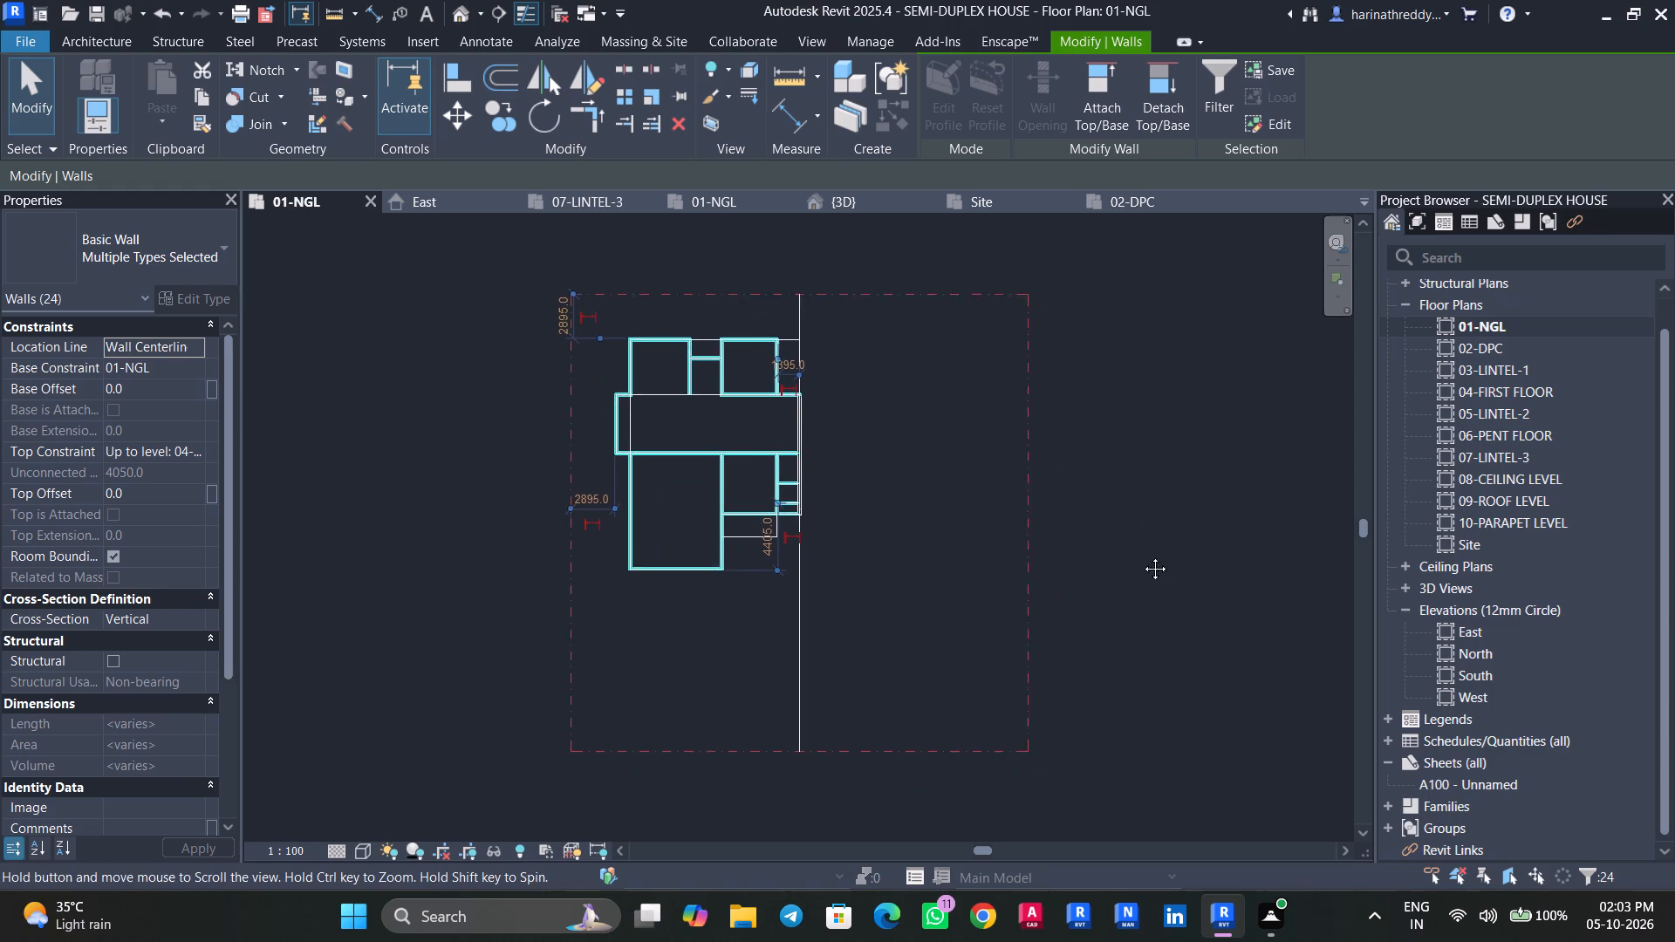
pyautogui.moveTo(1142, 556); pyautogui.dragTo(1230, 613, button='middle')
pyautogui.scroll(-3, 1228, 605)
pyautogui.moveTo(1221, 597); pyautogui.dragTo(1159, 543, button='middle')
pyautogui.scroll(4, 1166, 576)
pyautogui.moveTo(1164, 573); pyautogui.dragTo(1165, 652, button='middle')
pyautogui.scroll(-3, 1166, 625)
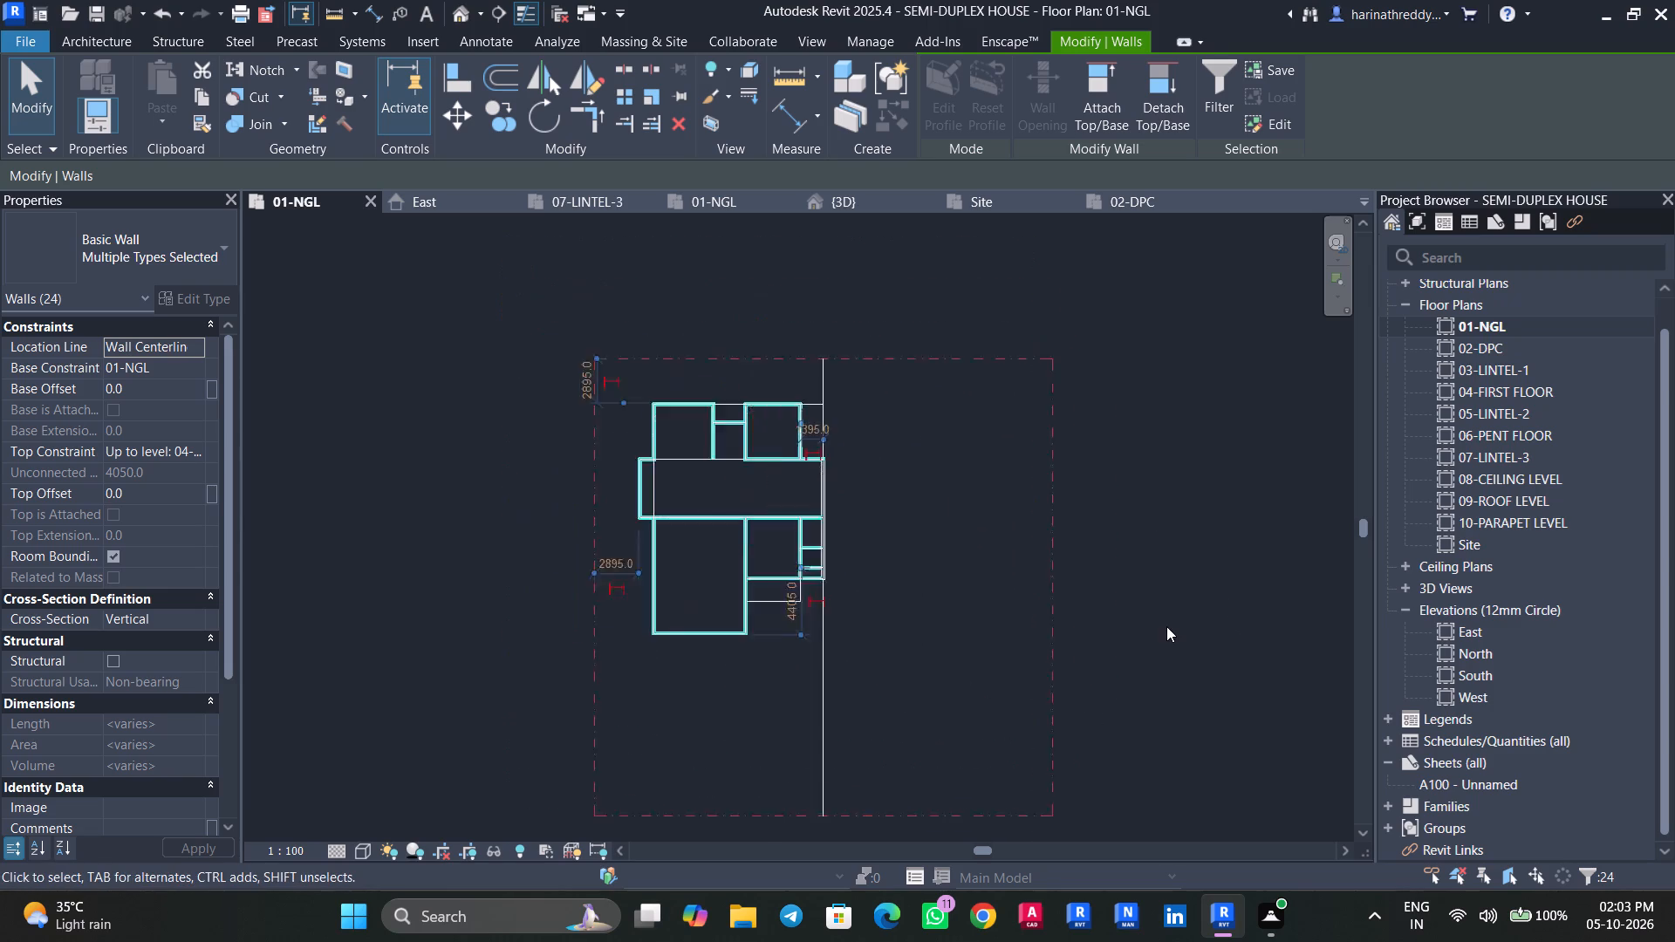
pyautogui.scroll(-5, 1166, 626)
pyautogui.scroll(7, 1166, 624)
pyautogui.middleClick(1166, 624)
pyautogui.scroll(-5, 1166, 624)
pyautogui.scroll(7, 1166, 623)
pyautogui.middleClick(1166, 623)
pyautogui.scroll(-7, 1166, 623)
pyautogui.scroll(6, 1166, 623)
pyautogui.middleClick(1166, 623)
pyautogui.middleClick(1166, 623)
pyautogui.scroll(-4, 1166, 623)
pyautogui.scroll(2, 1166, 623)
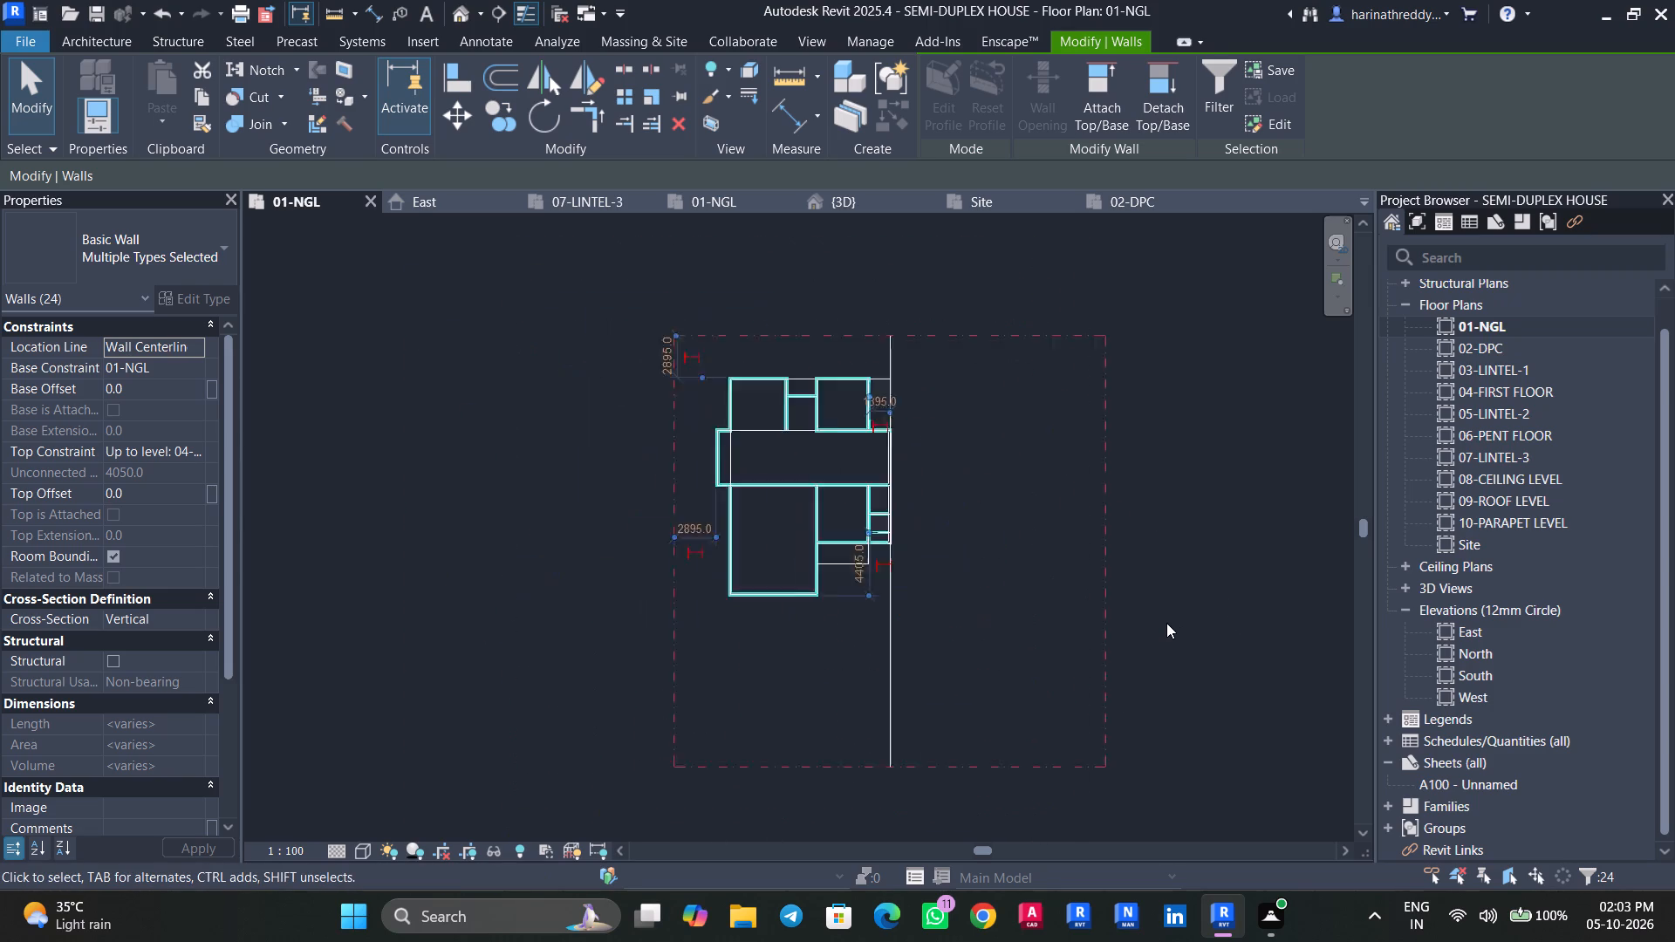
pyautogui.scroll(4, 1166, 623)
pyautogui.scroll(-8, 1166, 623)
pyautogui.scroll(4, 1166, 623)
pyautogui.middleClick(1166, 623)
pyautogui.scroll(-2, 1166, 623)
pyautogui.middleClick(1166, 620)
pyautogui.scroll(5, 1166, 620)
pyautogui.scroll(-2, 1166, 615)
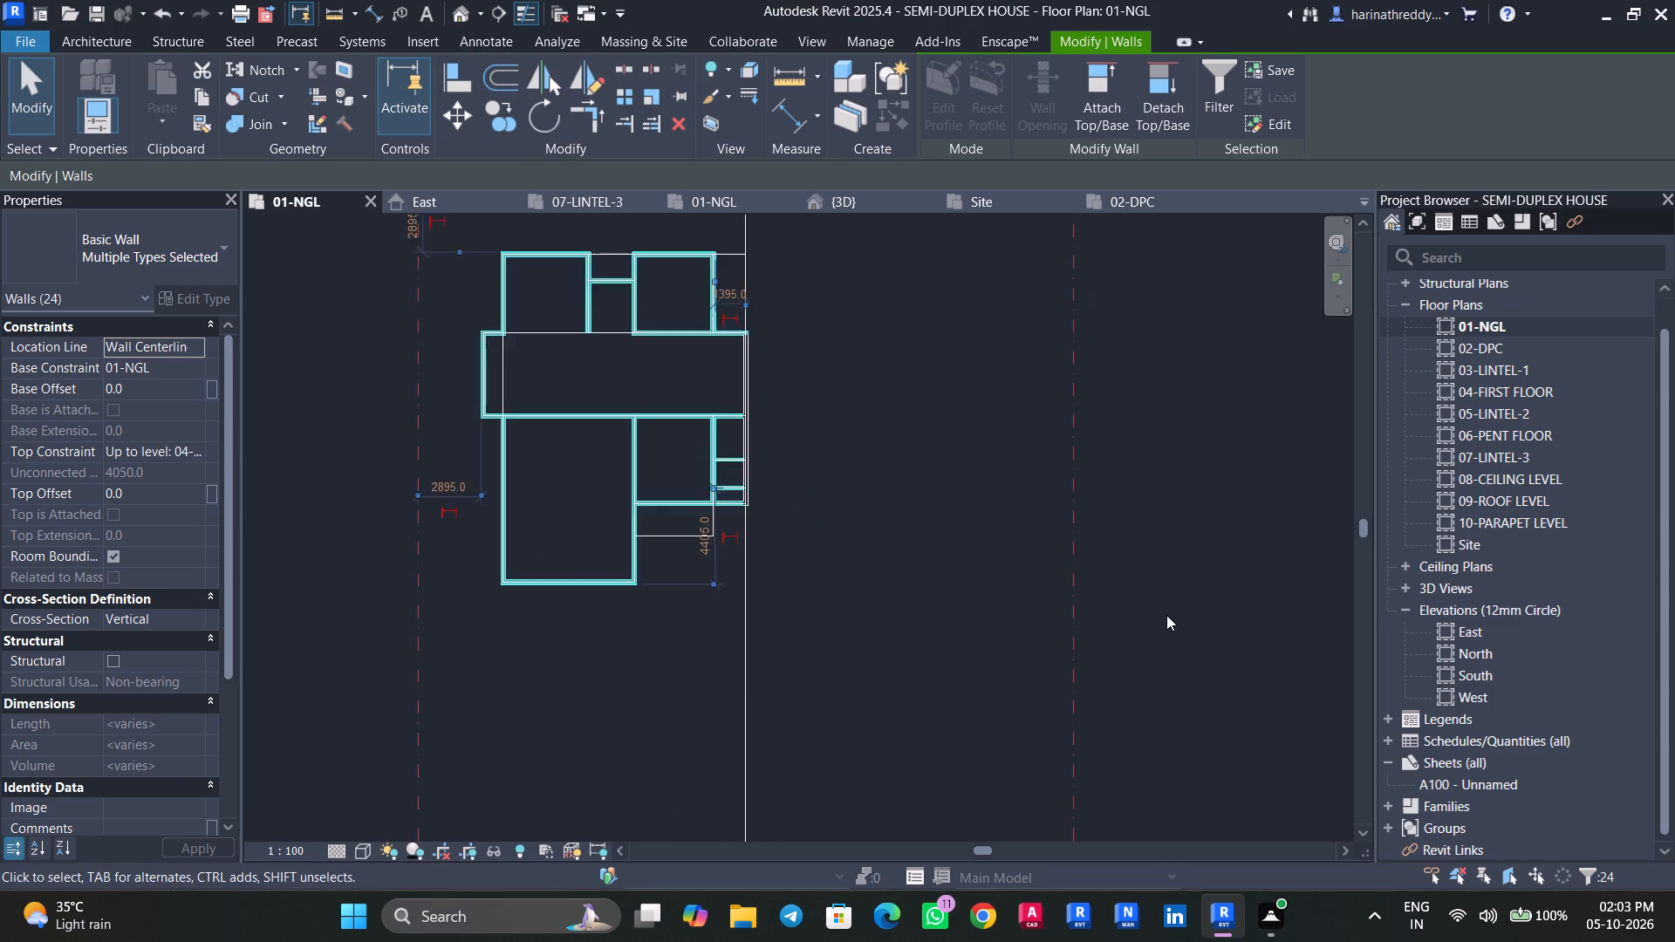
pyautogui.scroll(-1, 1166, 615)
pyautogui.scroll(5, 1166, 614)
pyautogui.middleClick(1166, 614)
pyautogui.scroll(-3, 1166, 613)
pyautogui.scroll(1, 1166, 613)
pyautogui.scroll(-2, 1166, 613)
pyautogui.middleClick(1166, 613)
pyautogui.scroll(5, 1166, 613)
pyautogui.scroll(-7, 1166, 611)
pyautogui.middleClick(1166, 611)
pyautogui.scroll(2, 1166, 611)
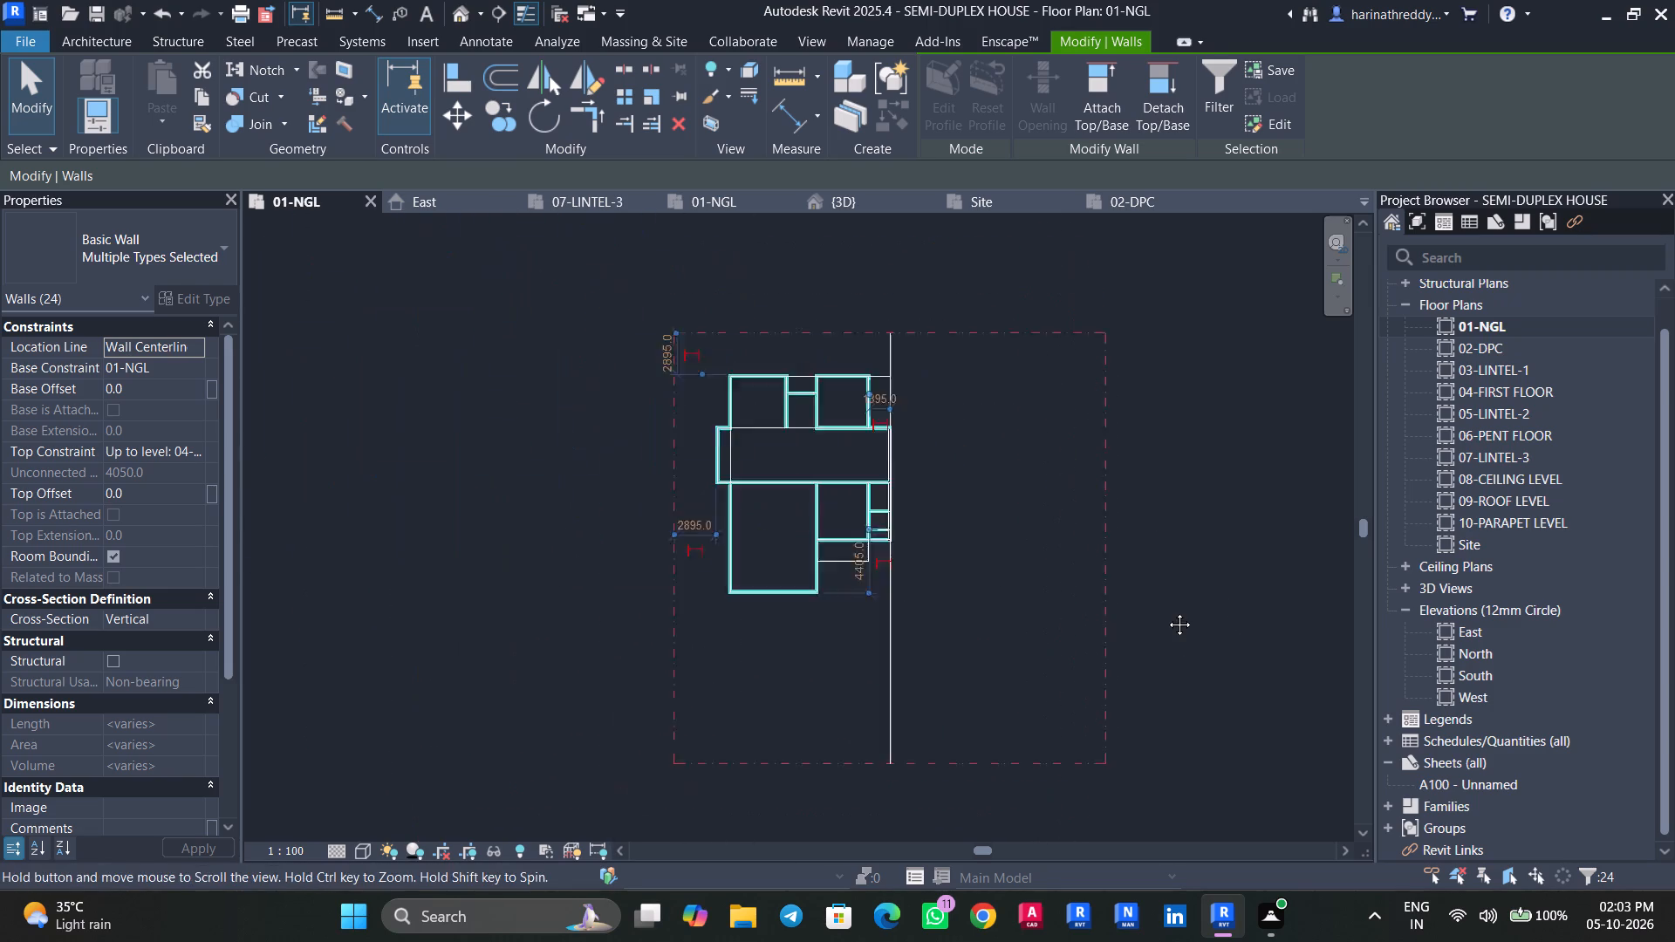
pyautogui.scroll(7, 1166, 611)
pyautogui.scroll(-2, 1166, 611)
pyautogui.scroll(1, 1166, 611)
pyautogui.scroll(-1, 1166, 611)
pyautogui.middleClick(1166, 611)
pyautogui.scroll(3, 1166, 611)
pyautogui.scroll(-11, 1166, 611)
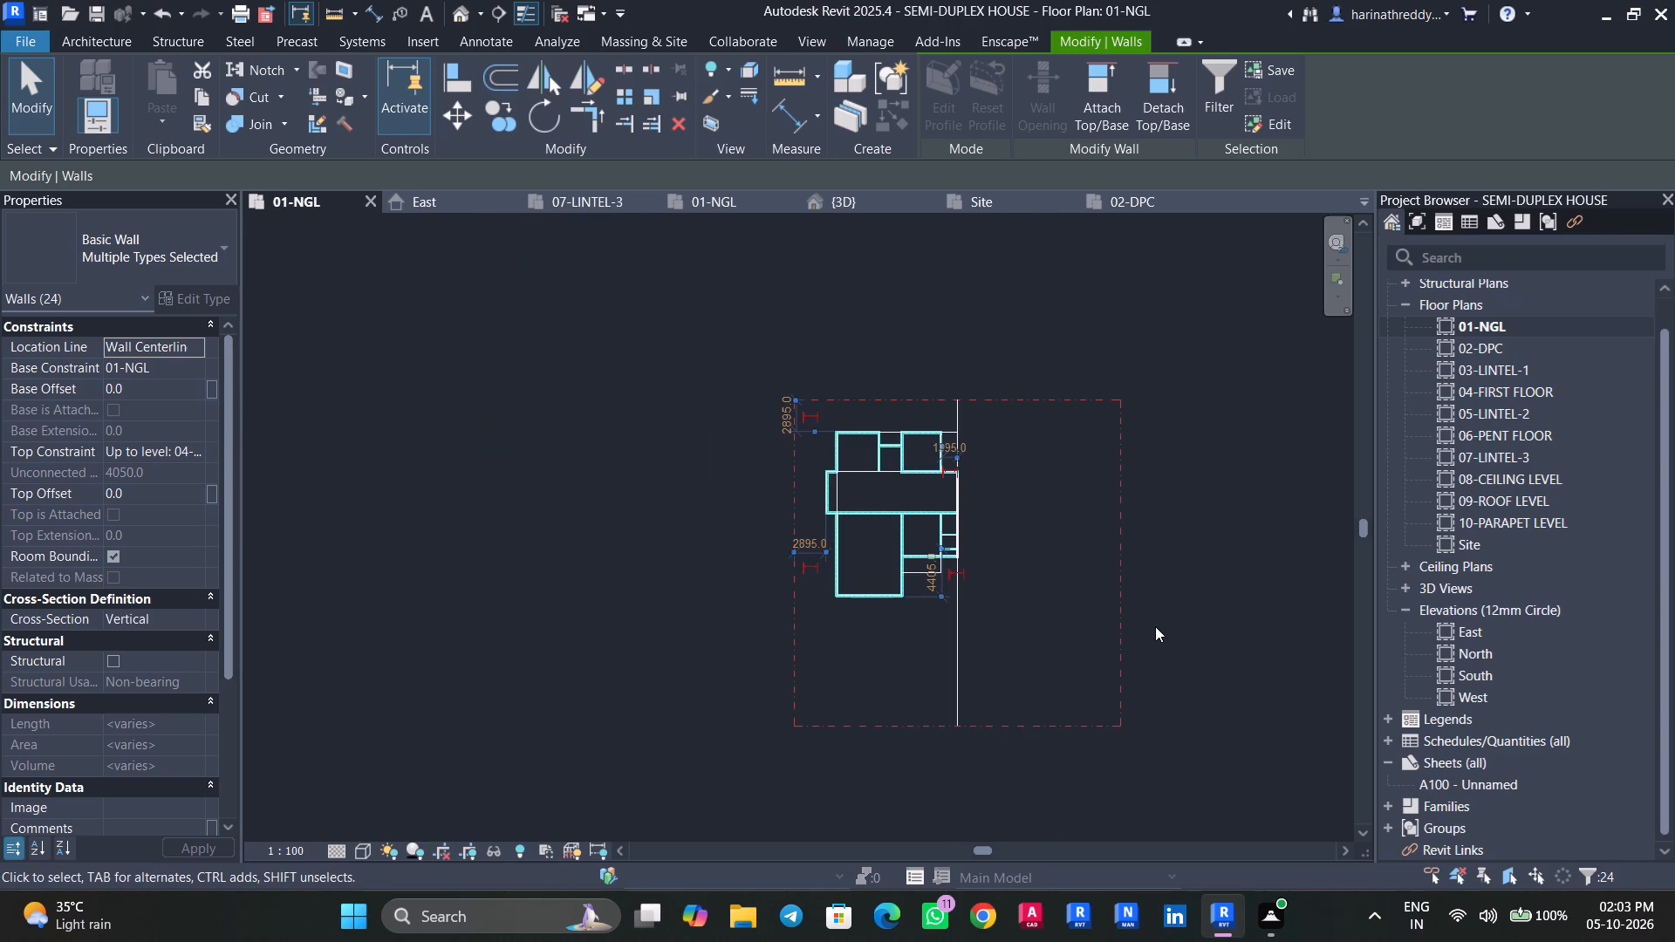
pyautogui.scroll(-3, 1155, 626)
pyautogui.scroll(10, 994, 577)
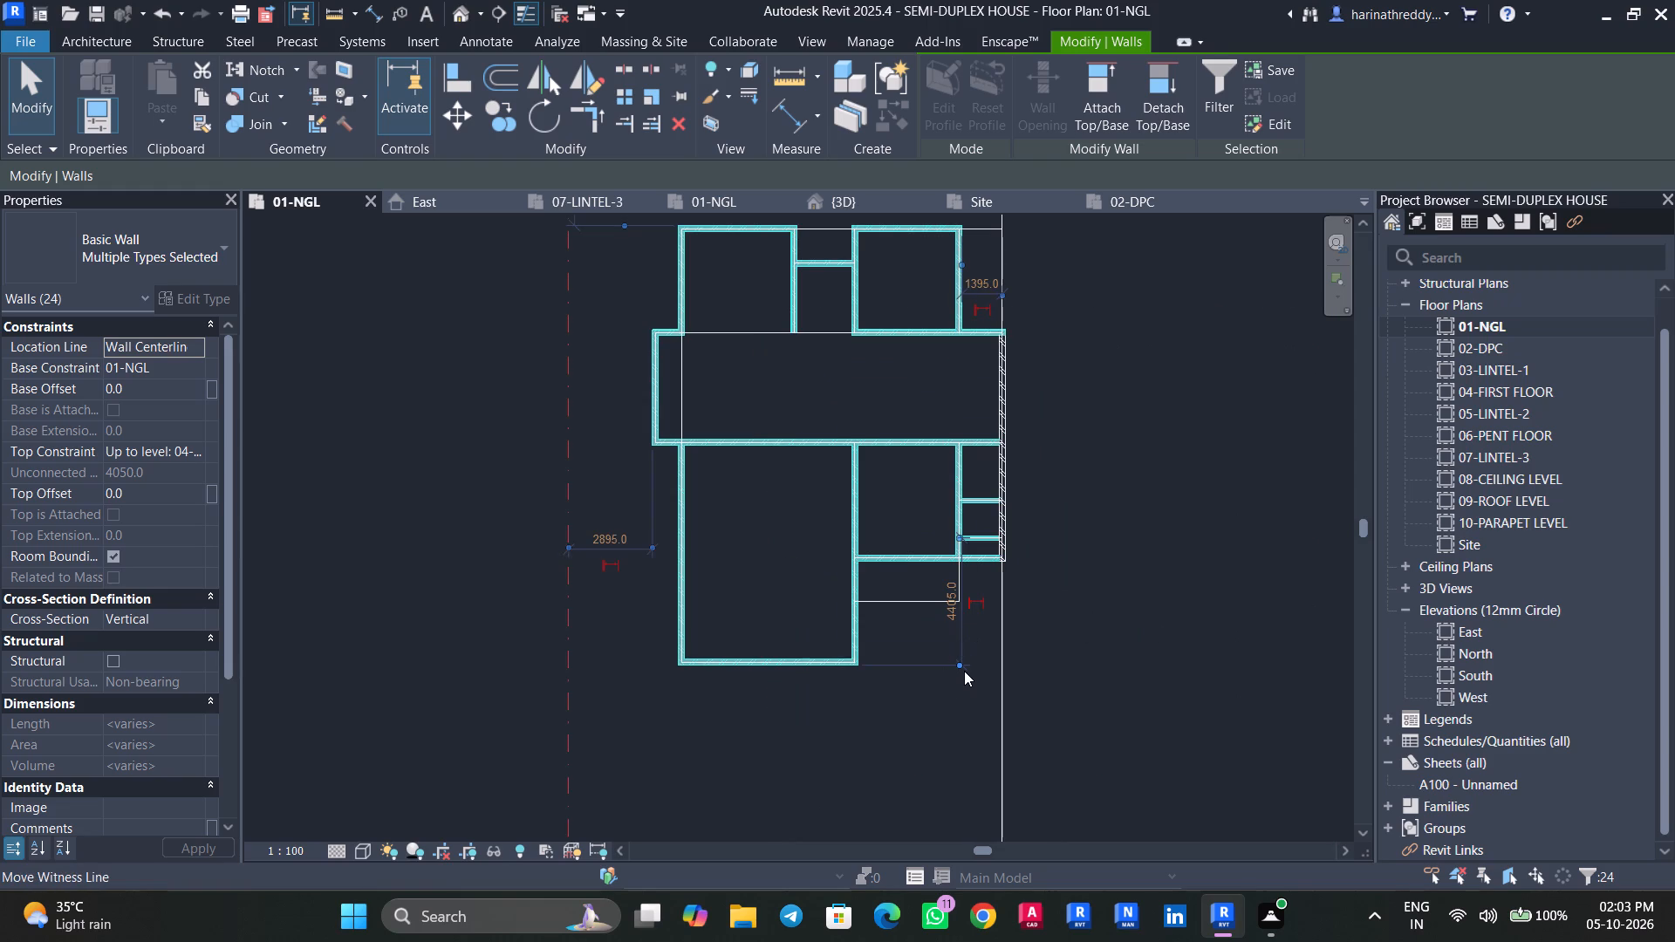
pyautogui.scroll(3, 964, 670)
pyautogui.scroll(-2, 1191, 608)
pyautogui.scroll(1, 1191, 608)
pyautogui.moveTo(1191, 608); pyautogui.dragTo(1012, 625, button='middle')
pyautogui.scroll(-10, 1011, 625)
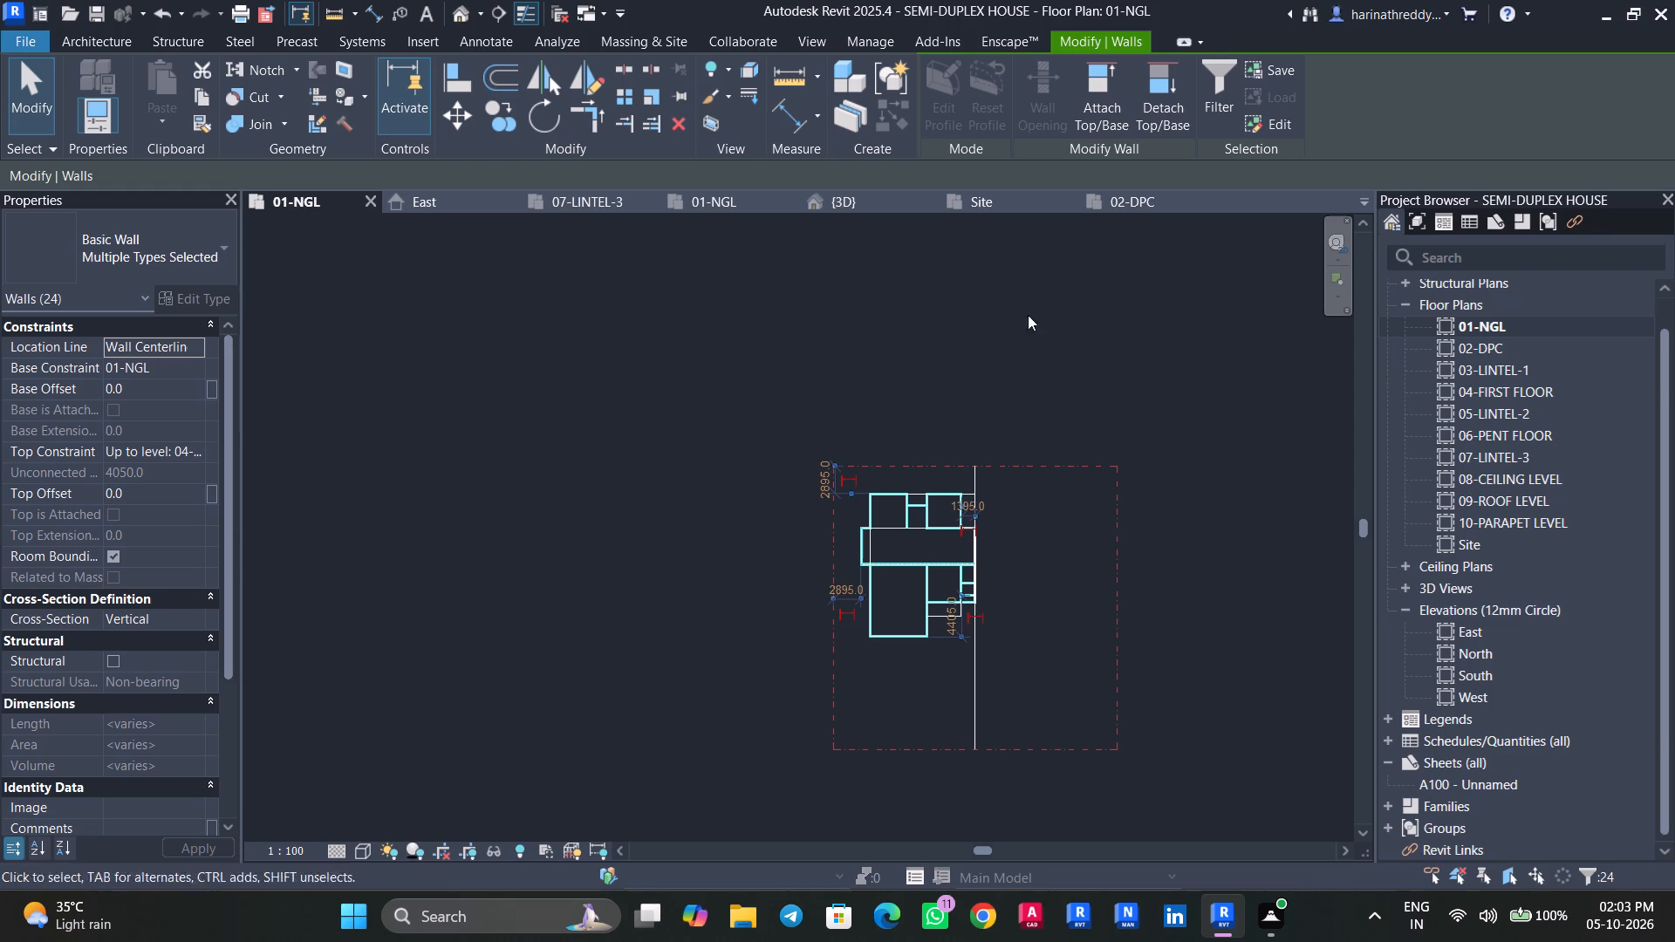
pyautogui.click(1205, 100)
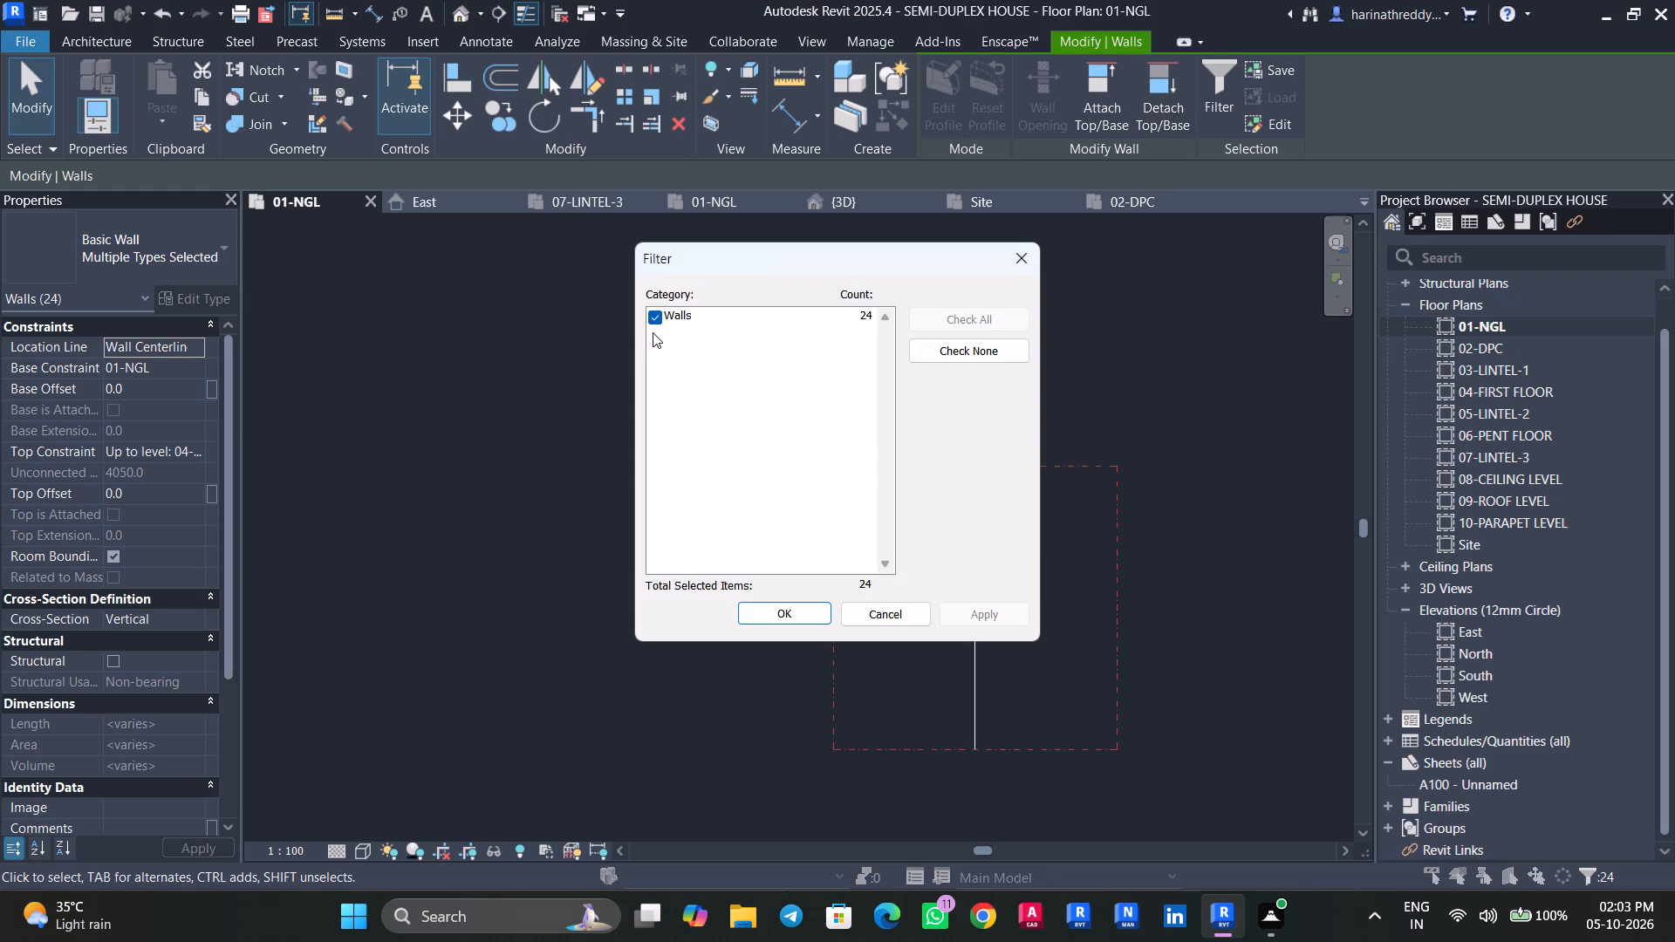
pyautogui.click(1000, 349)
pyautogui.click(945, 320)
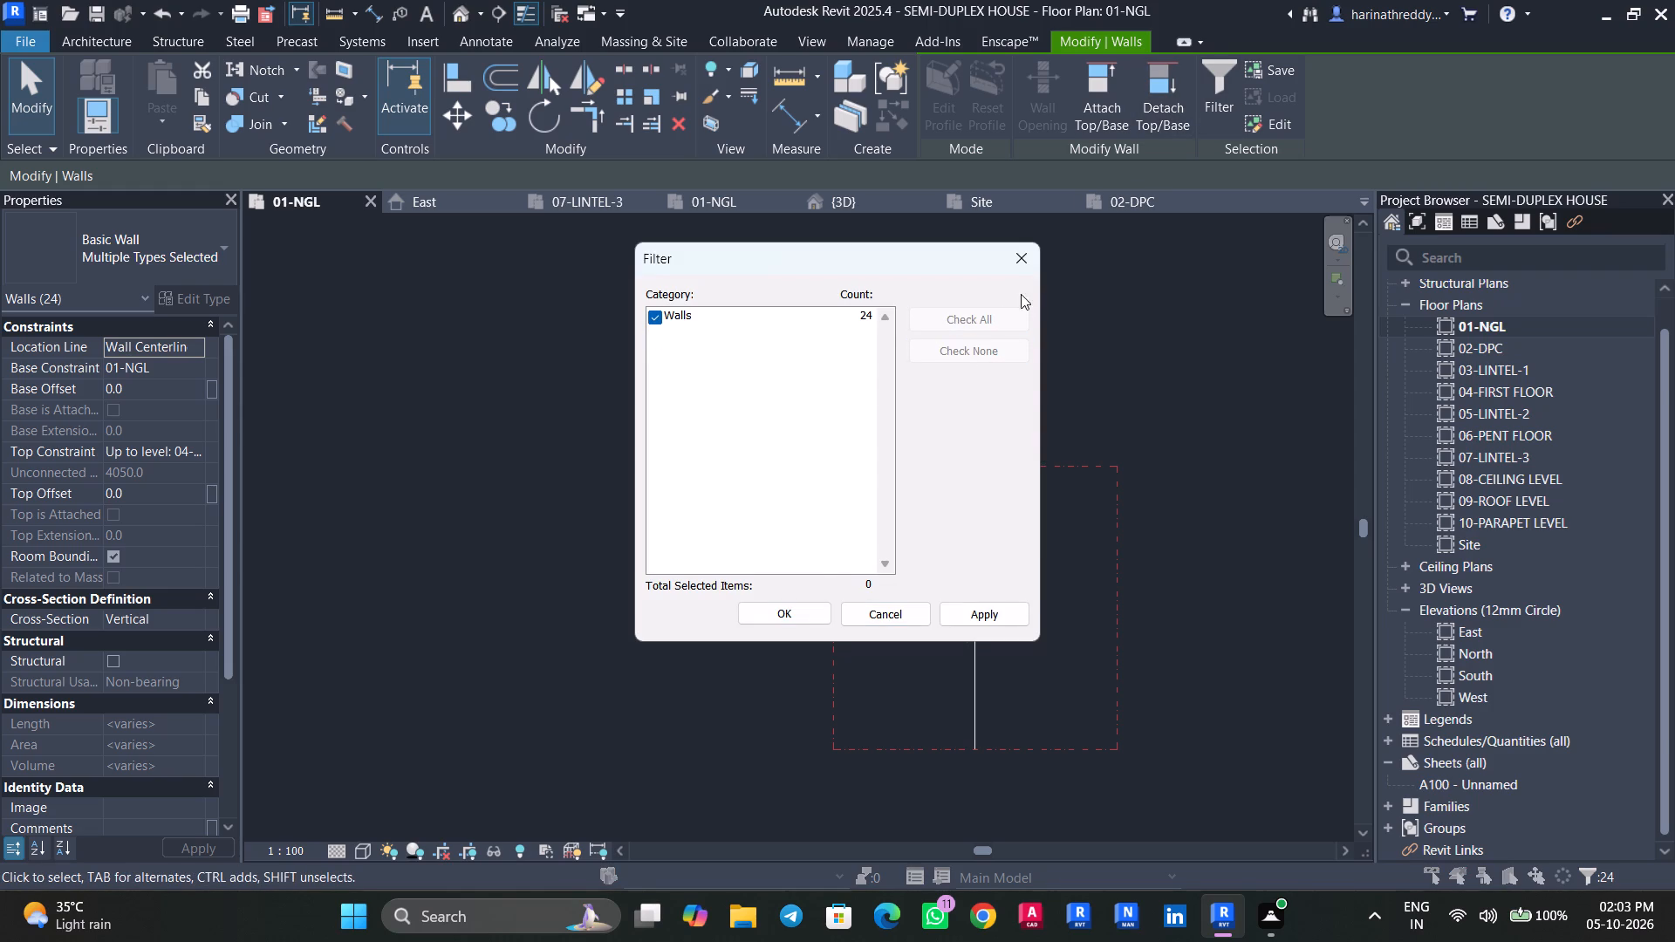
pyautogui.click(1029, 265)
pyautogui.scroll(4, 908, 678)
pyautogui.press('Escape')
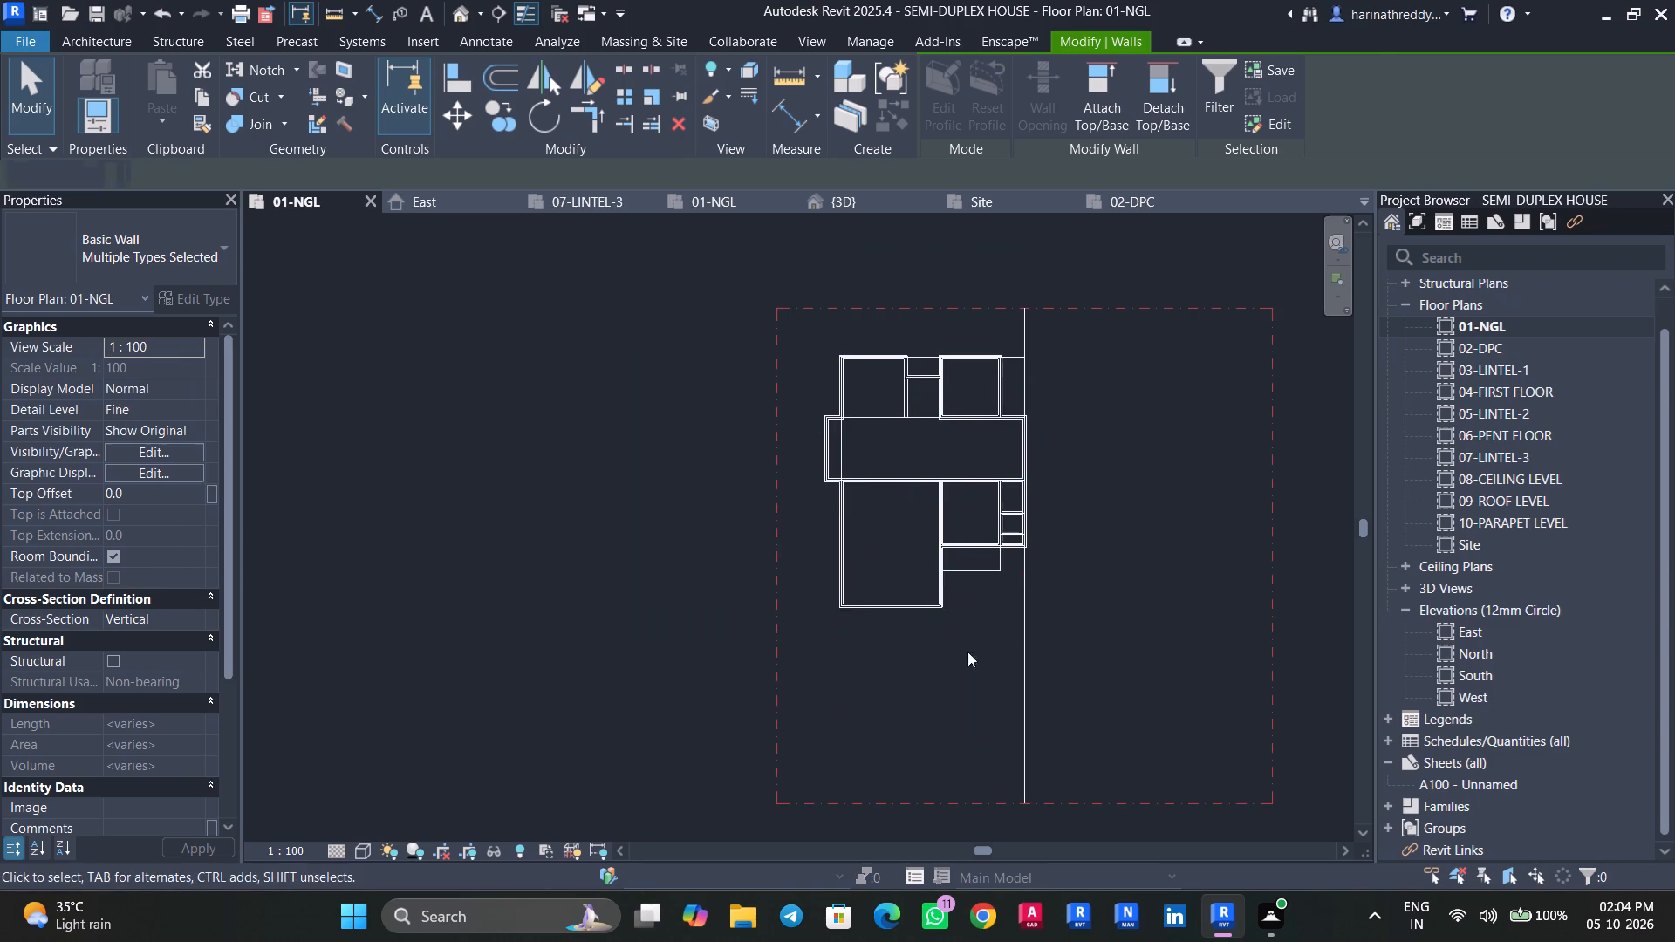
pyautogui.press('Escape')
# Select the house in plan, filter the selection to the thin lines without the walls, and delete those lines.
pyautogui.moveTo(1008, 331); pyautogui.dragTo(838, 614)
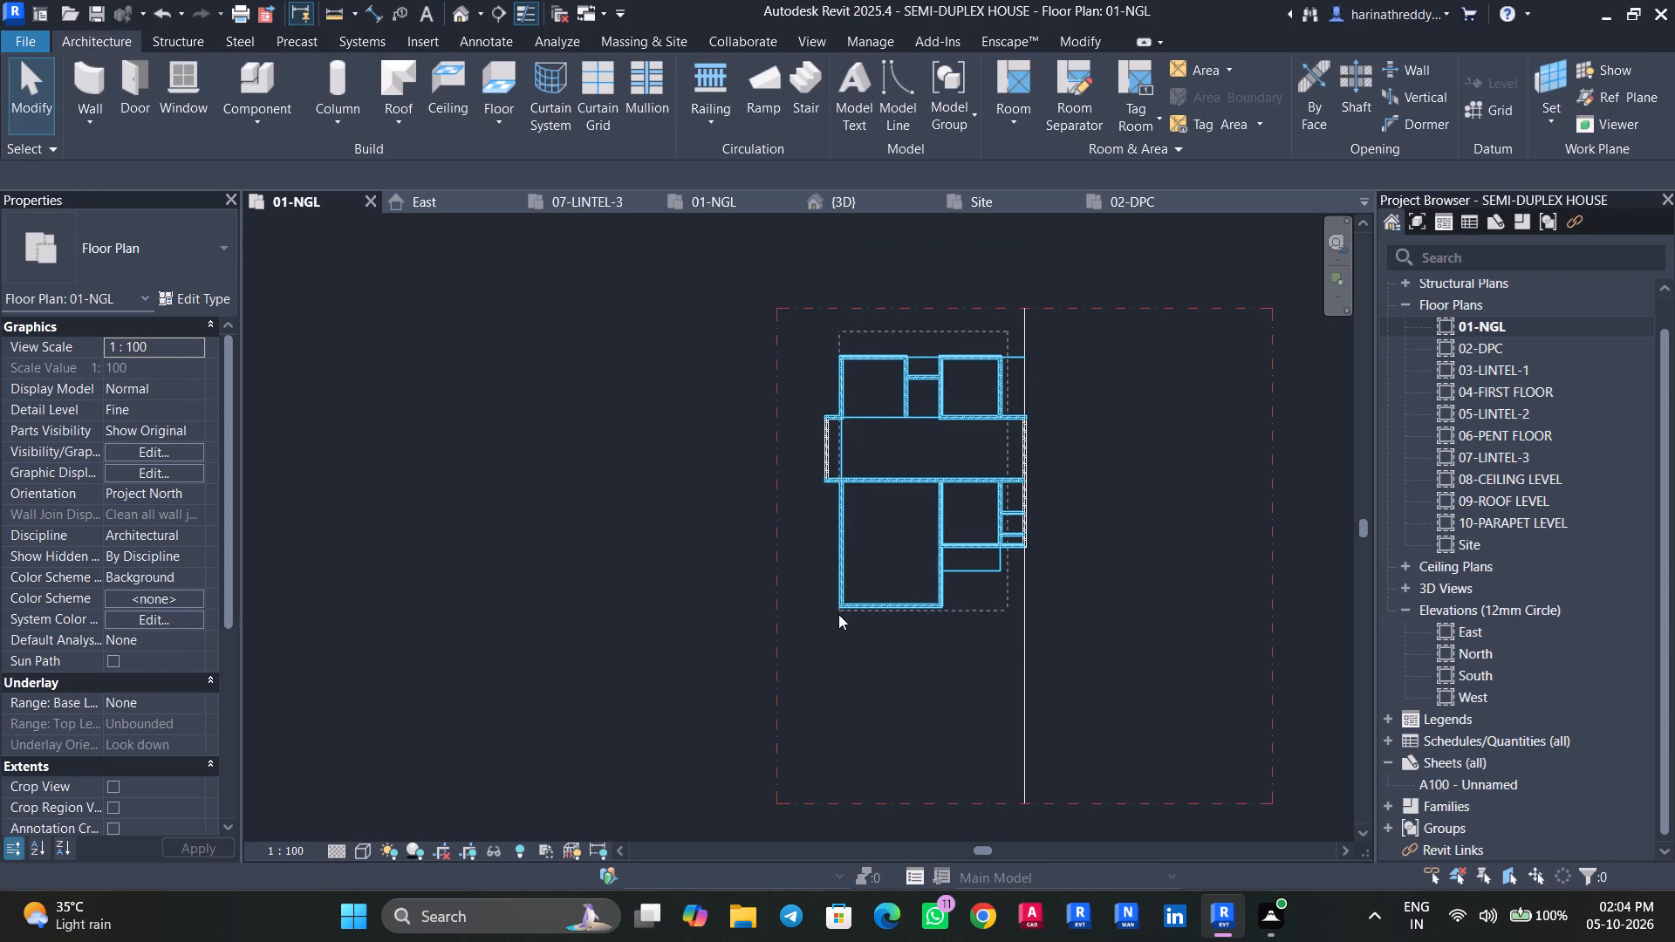
pyautogui.moveTo(838, 614); pyautogui.dragTo(819, 618)
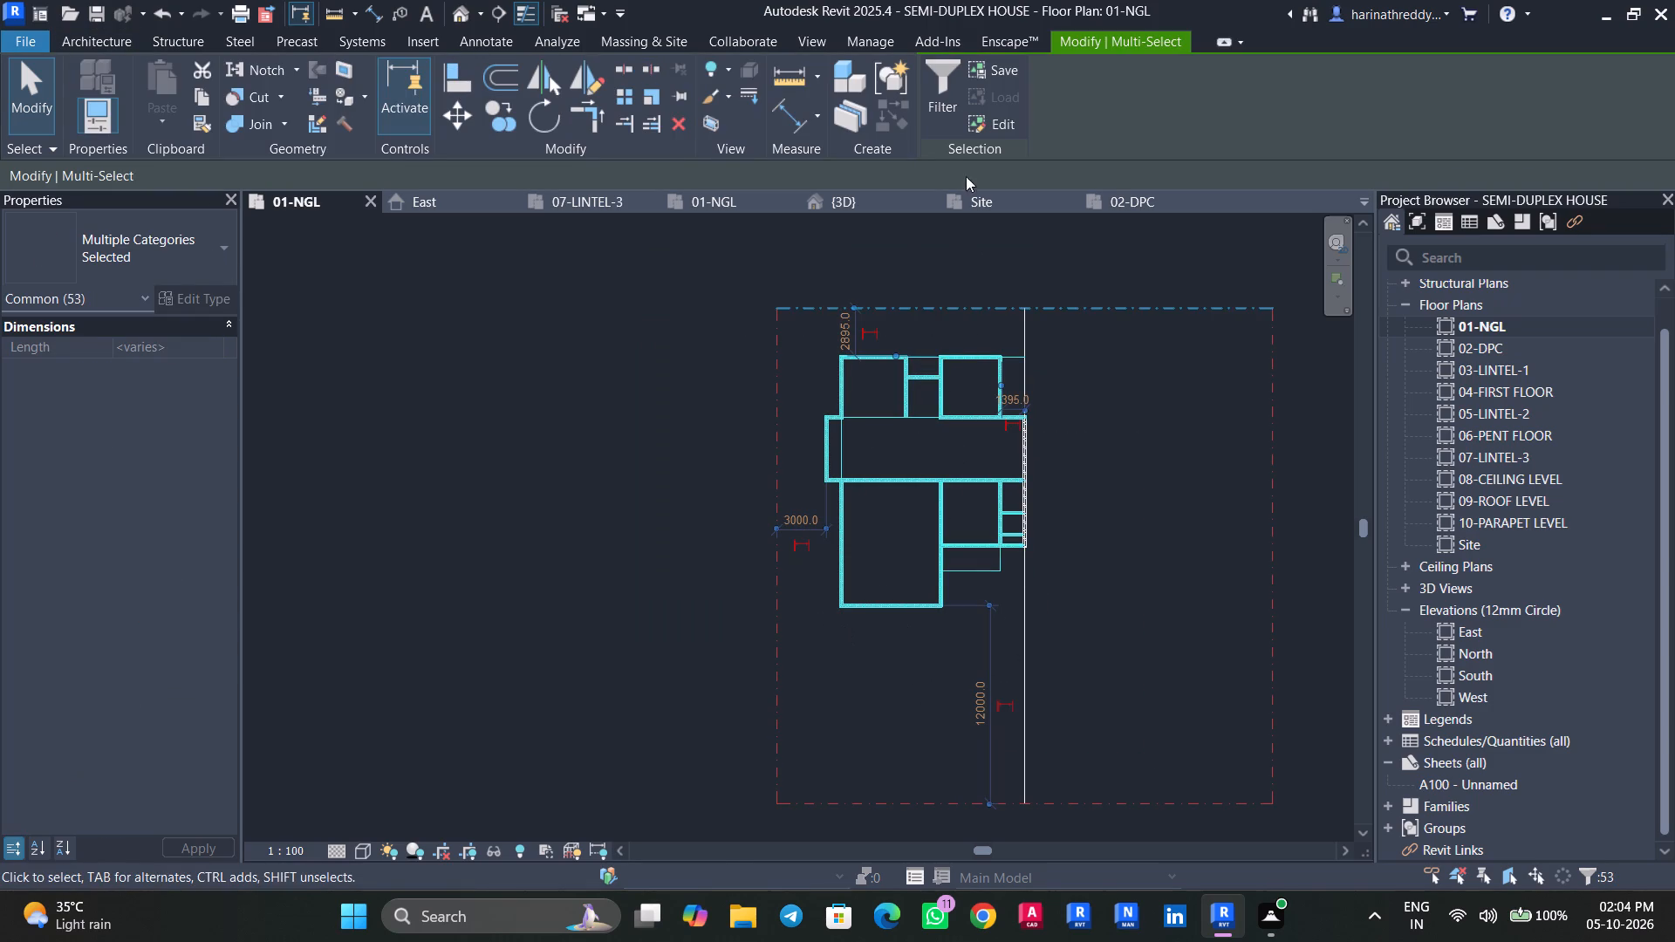
pyautogui.click(949, 117)
pyautogui.click(658, 338)
pyautogui.click(1001, 603)
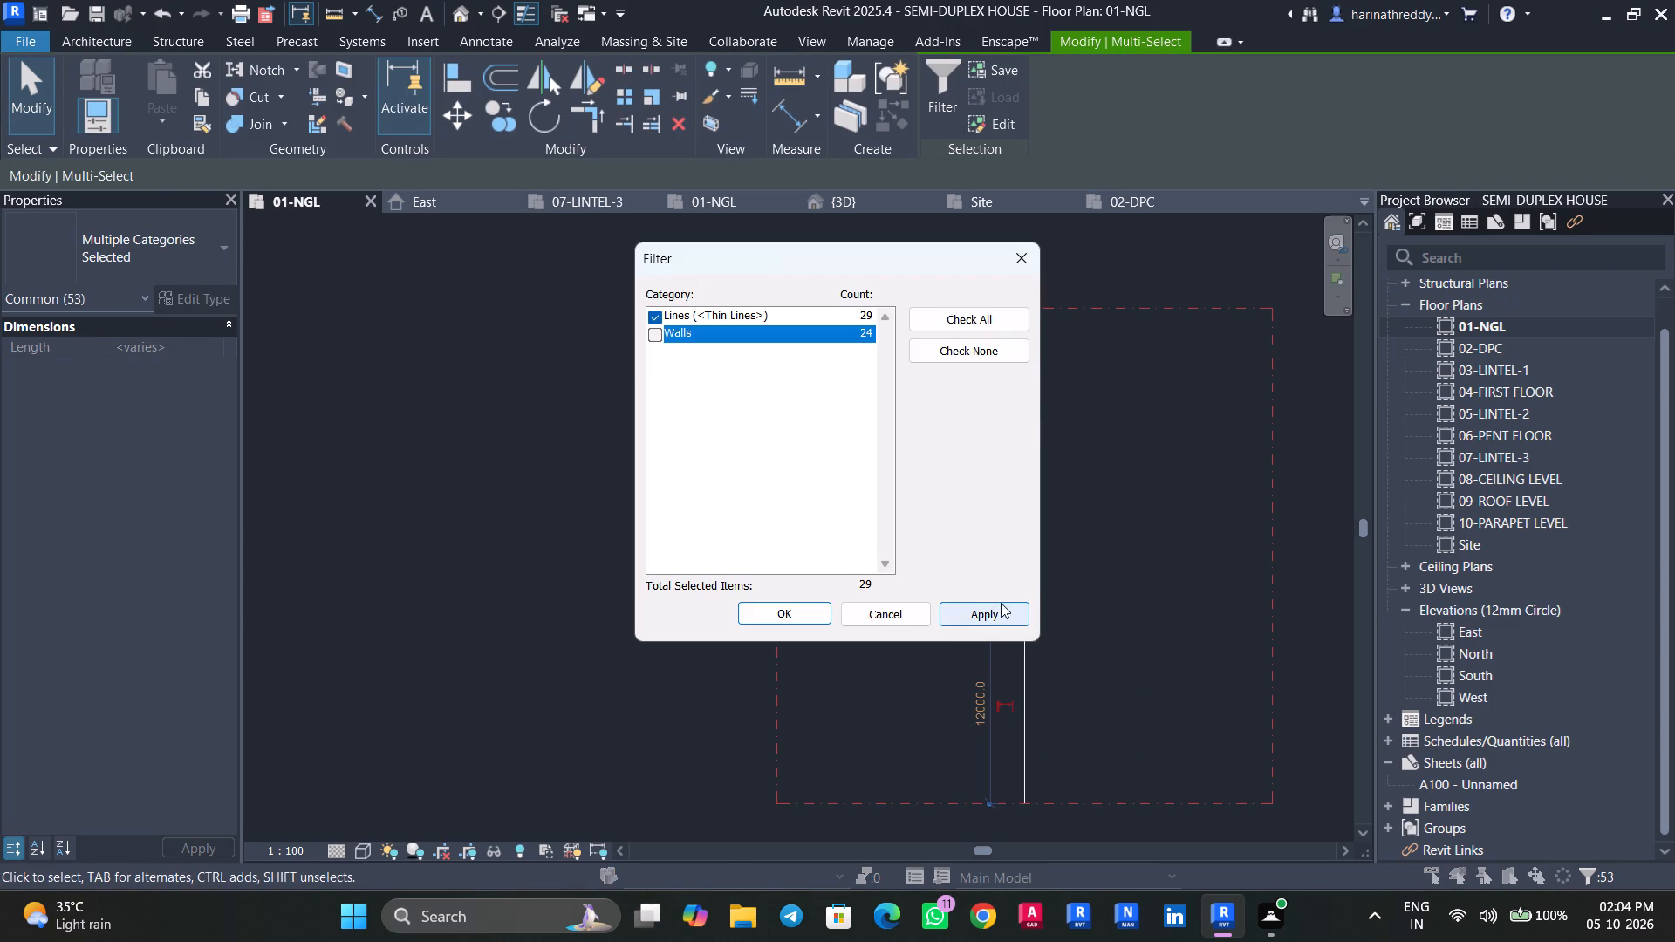
pyautogui.click(780, 603)
pyautogui.press('Delete')
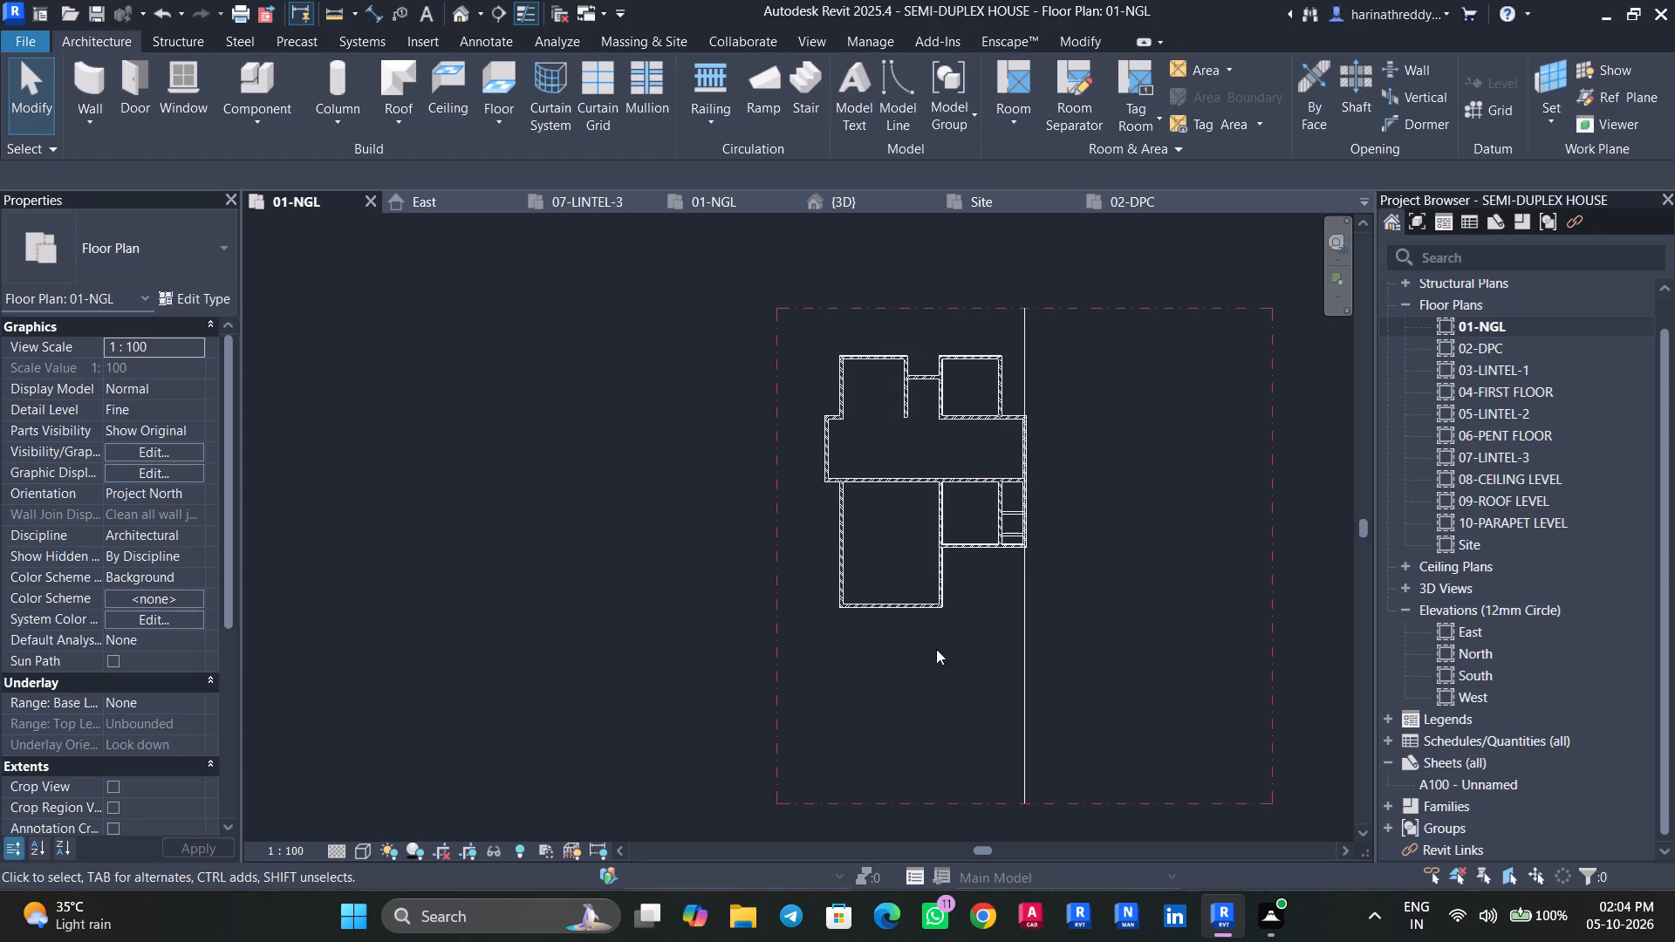
# Set the west bay's outer west wall at 3000 mm from the dashed boundary line to its west.
pyautogui.scroll(2, 924, 657)
pyautogui.moveTo(924, 657); pyautogui.dragTo(928, 717, button='middle')
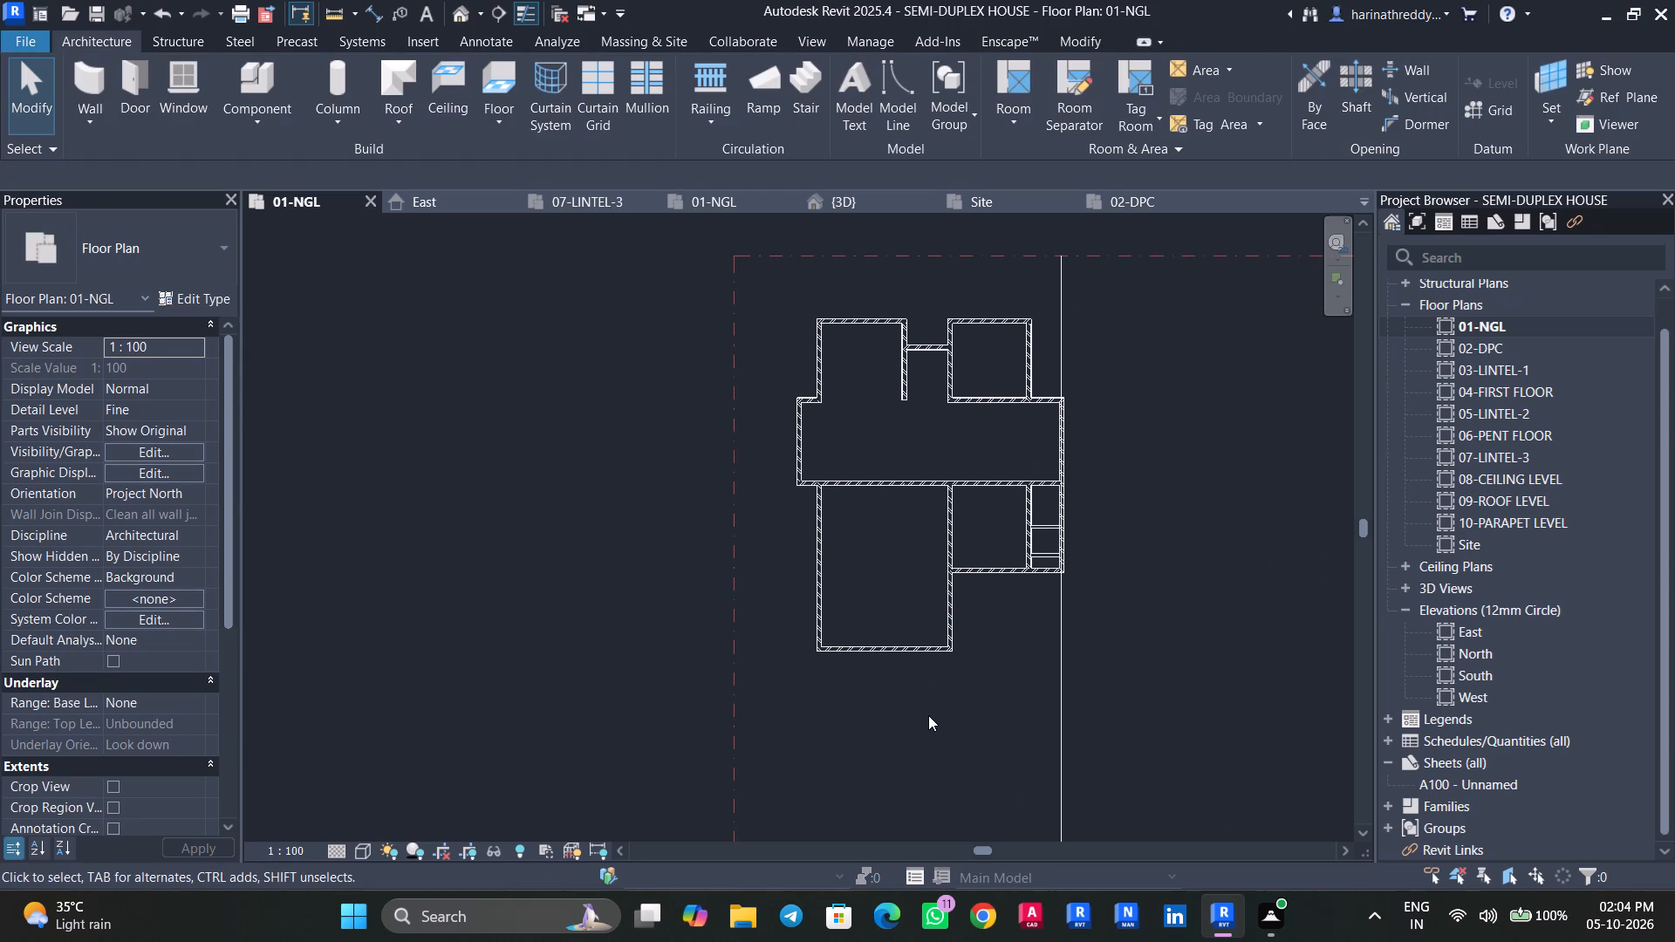
pyautogui.click(801, 447)
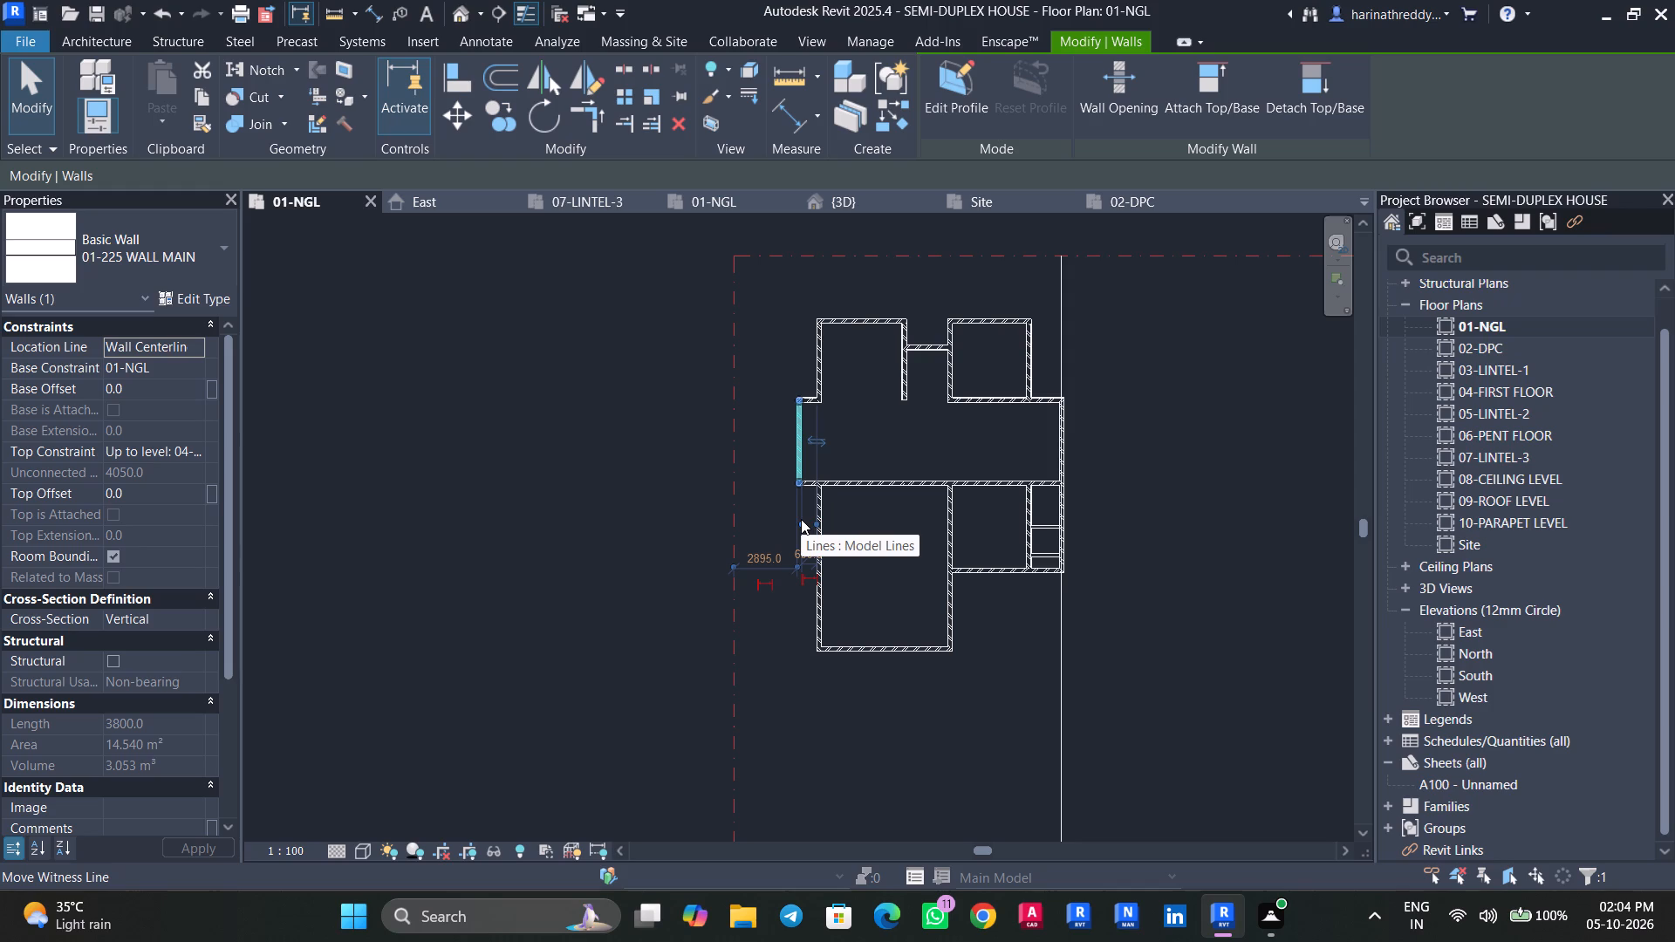
pyautogui.click(759, 559)
pyautogui.write('3000')
pyautogui.press('Return')
pyautogui.scroll(2, 848, 434)
pyautogui.scroll(-1, 848, 434)
pyautogui.scroll(2, 848, 434)
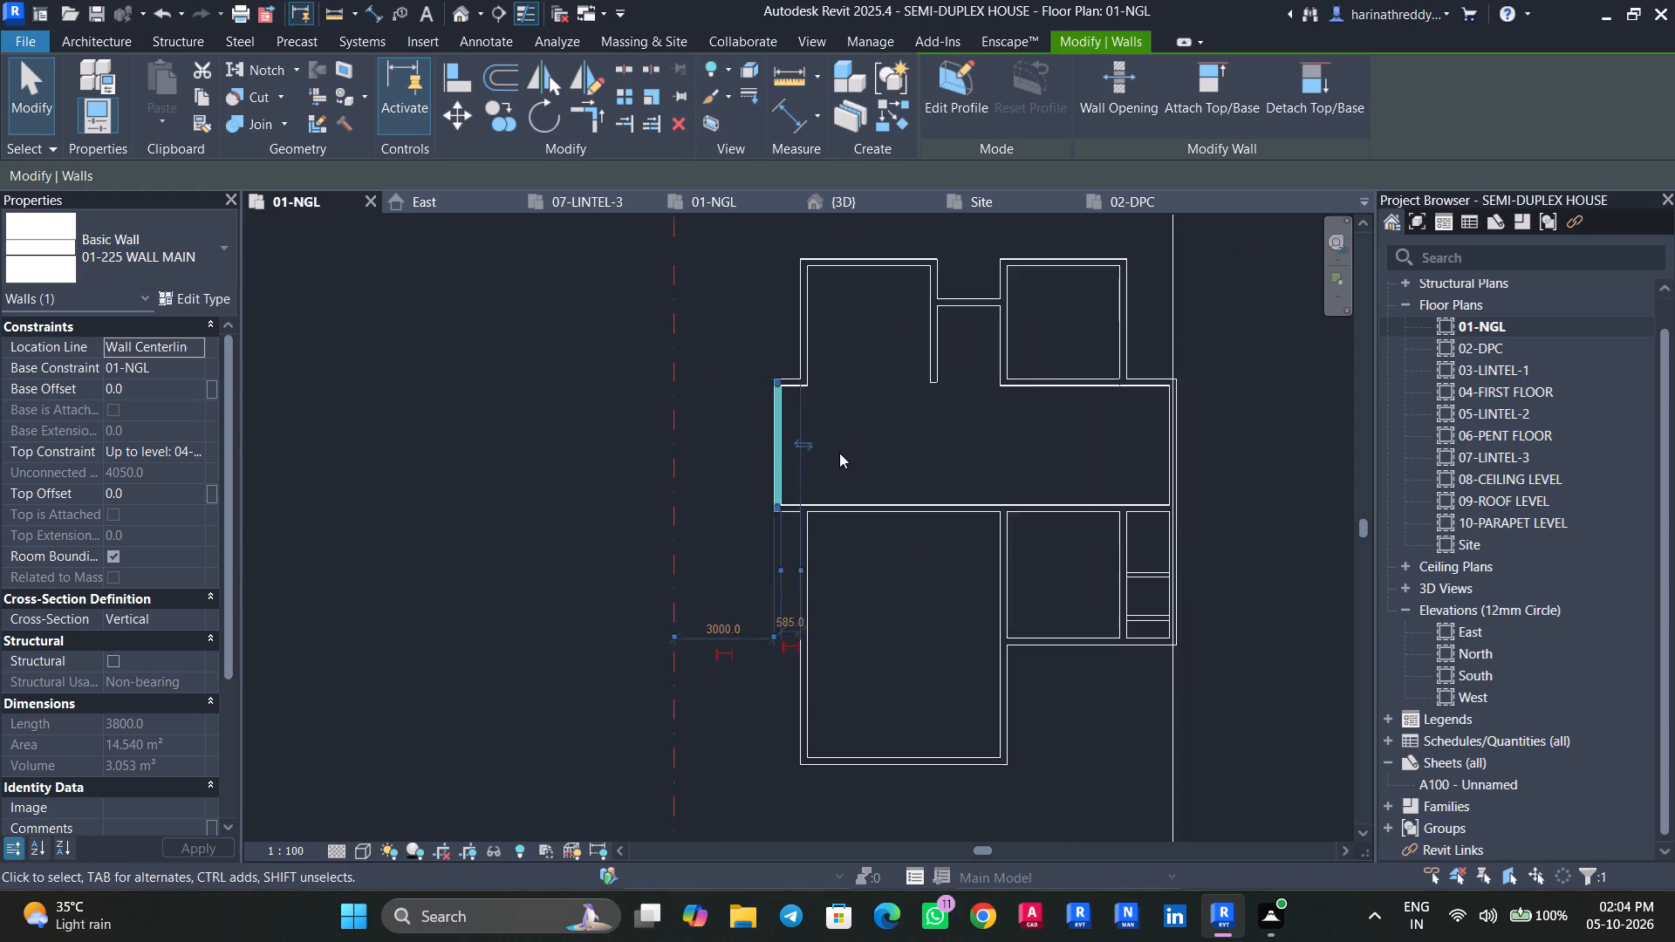
pyautogui.scroll(2, 839, 453)
pyautogui.moveTo(844, 474); pyautogui.dragTo(886, 628, button='middle')
pyautogui.scroll(1, 886, 628)
pyautogui.press('Escape')
pyautogui.press('Escape')
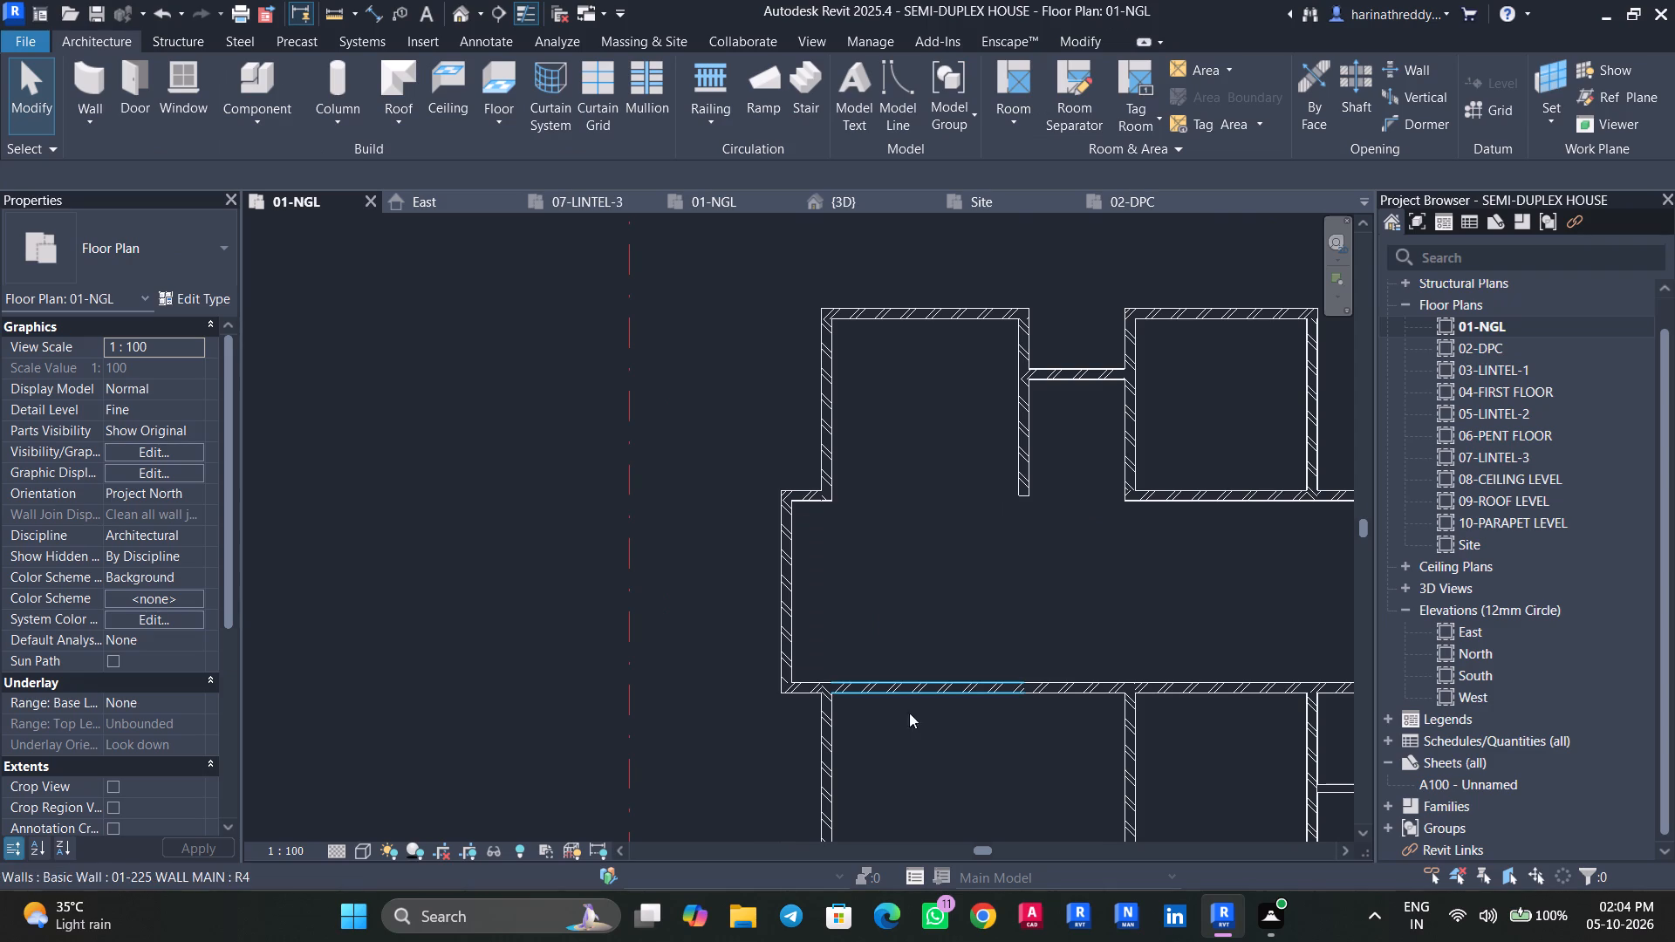
# Set the large south room's west wall 900 mm east of the west bay's outer west wall face.
pyautogui.scroll(-2, 891, 777)
pyautogui.scroll(2, 891, 777)
pyautogui.moveTo(891, 773); pyautogui.dragTo(898, 369, button='middle')
pyautogui.click(826, 512)
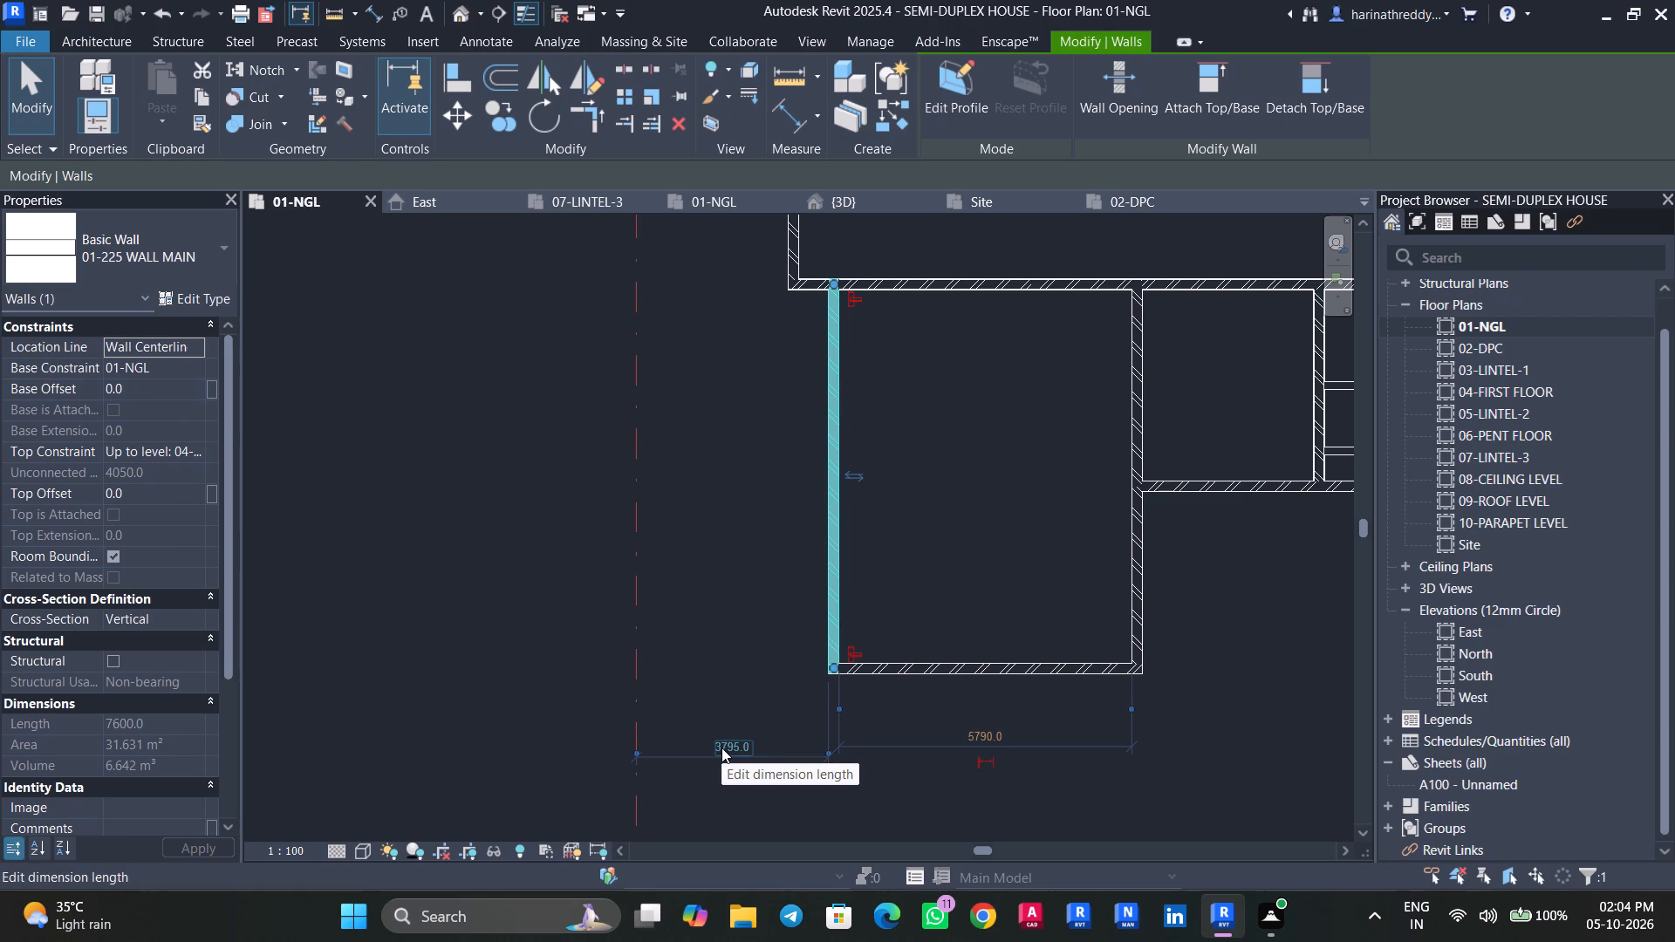
pyautogui.moveTo(636, 751); pyautogui.dragTo(790, 265)
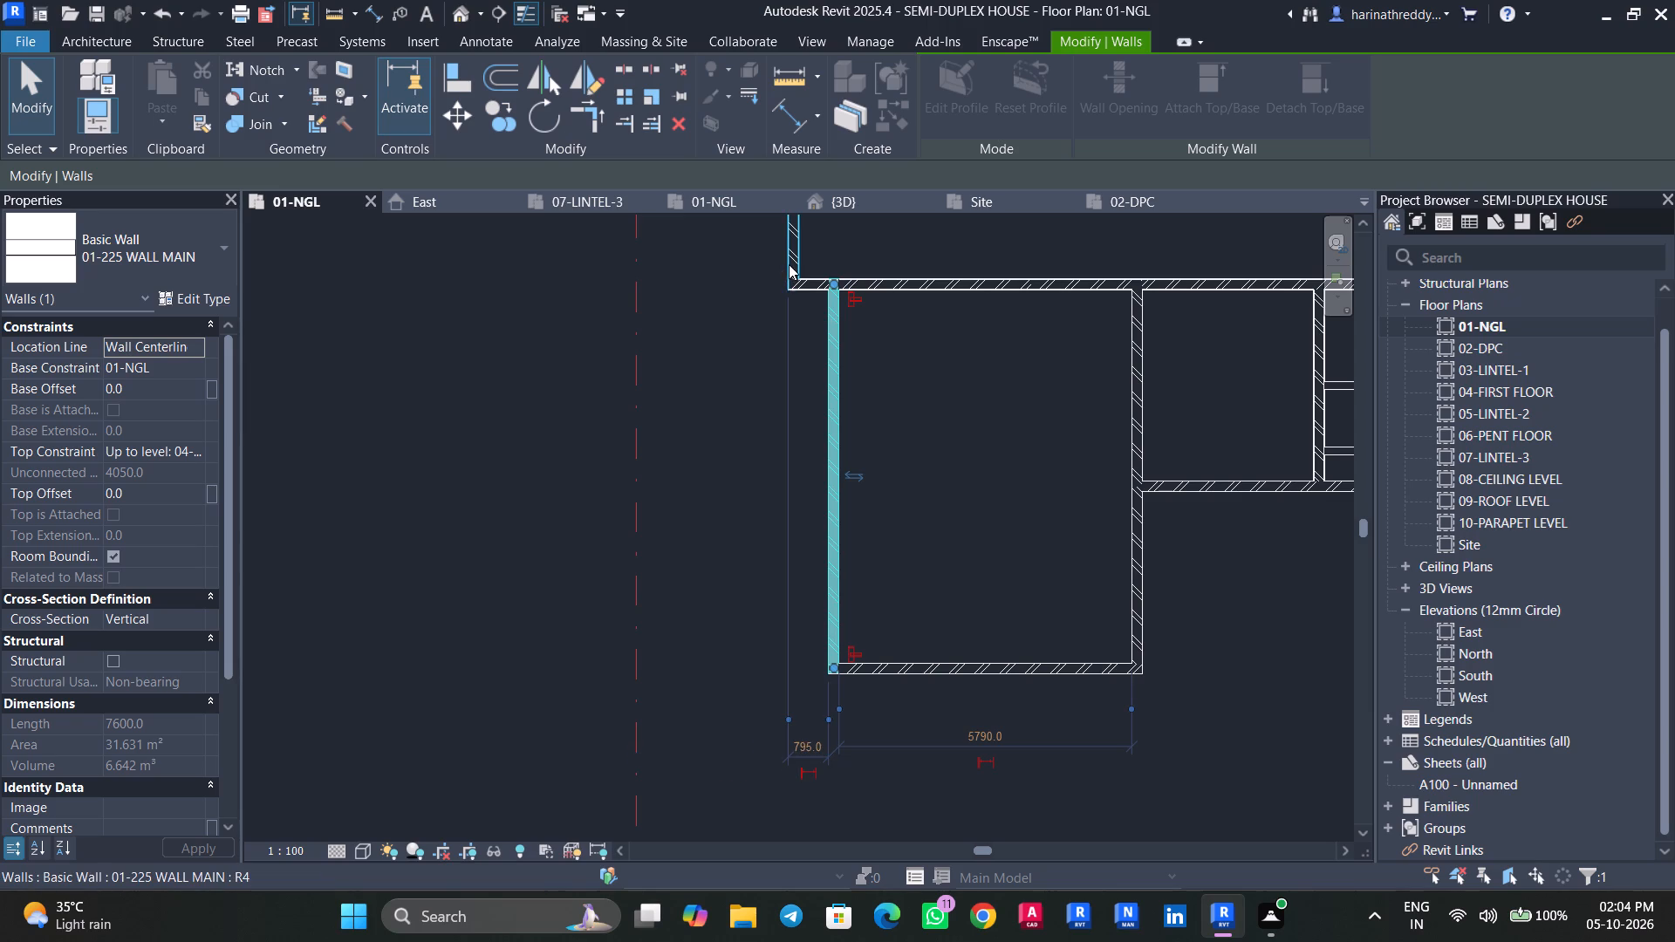
pyautogui.moveTo(709, 469); pyautogui.dragTo(691, 586, button='middle')
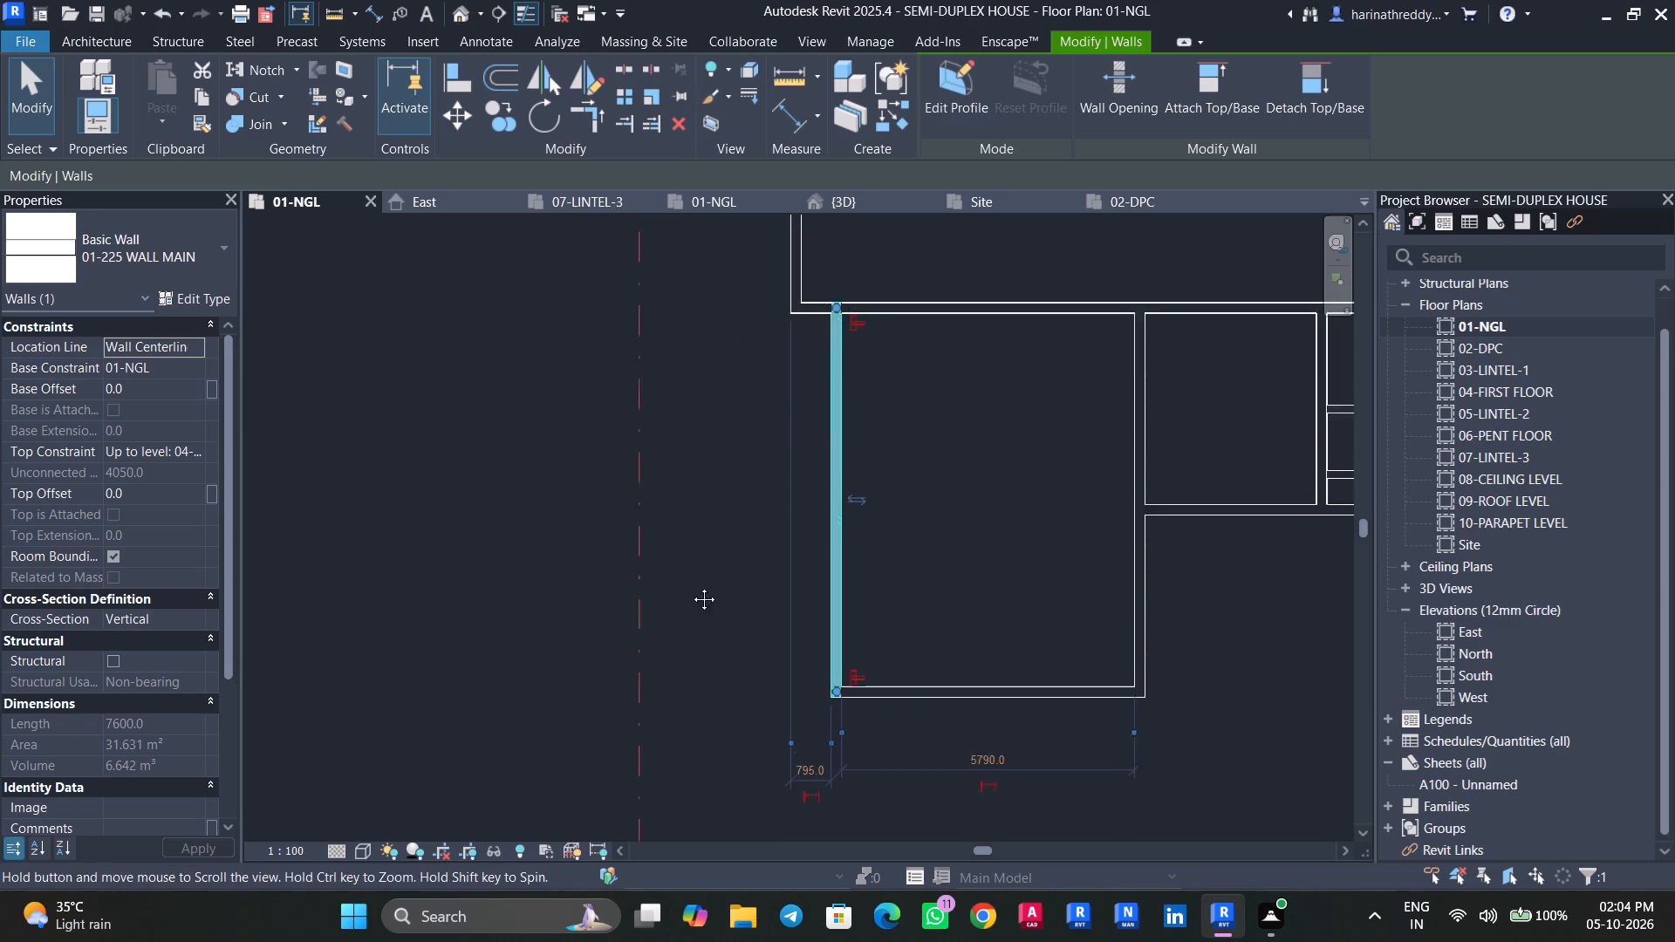
pyautogui.moveTo(691, 586); pyautogui.dragTo(667, 662, button='middle')
pyautogui.moveTo(667, 662); pyautogui.dragTo(669, 563, button='middle')
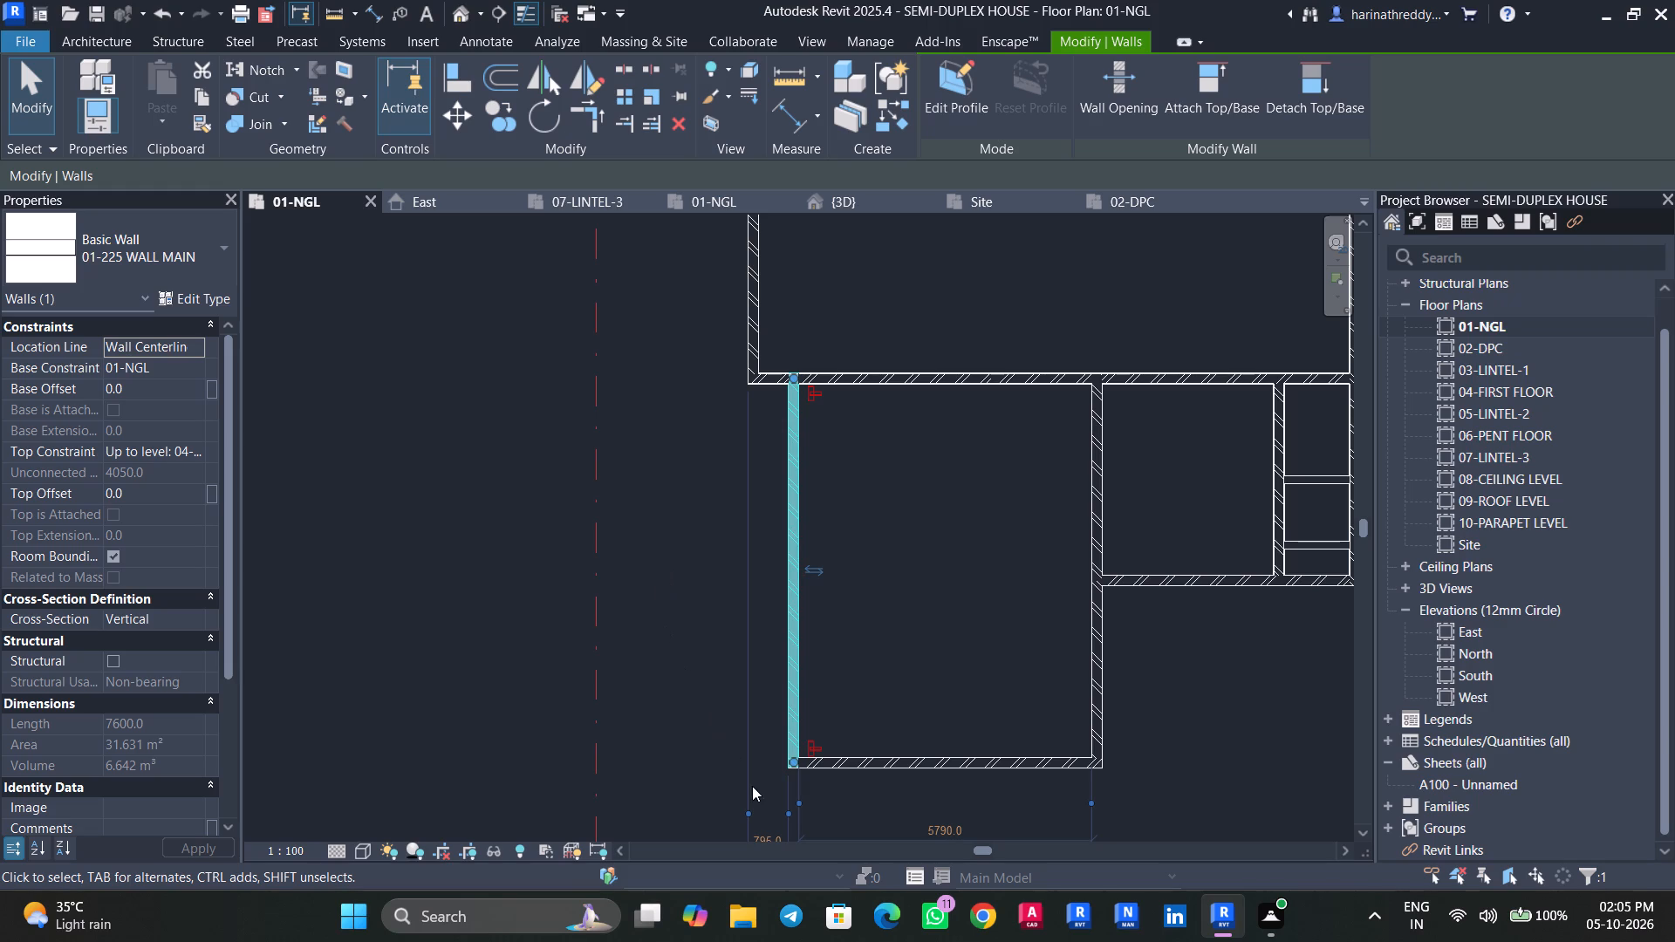
pyautogui.moveTo(680, 708); pyautogui.dragTo(680, 587, button='middle')
pyautogui.click(769, 709)
pyautogui.write('900')
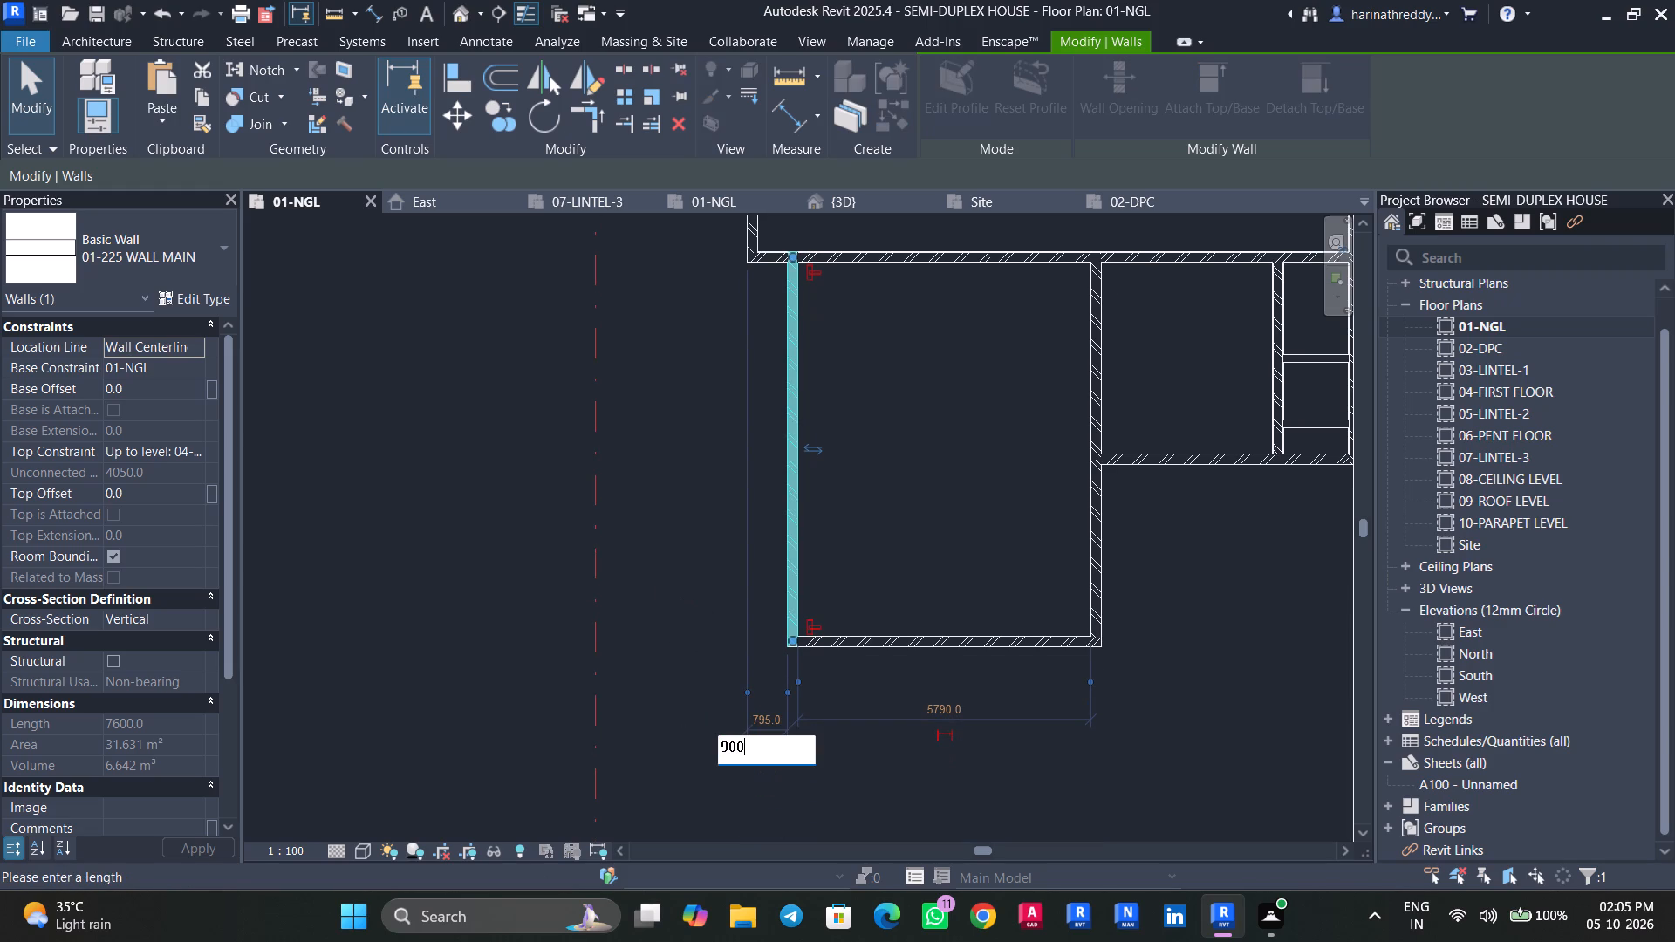
pyautogui.press('Return')
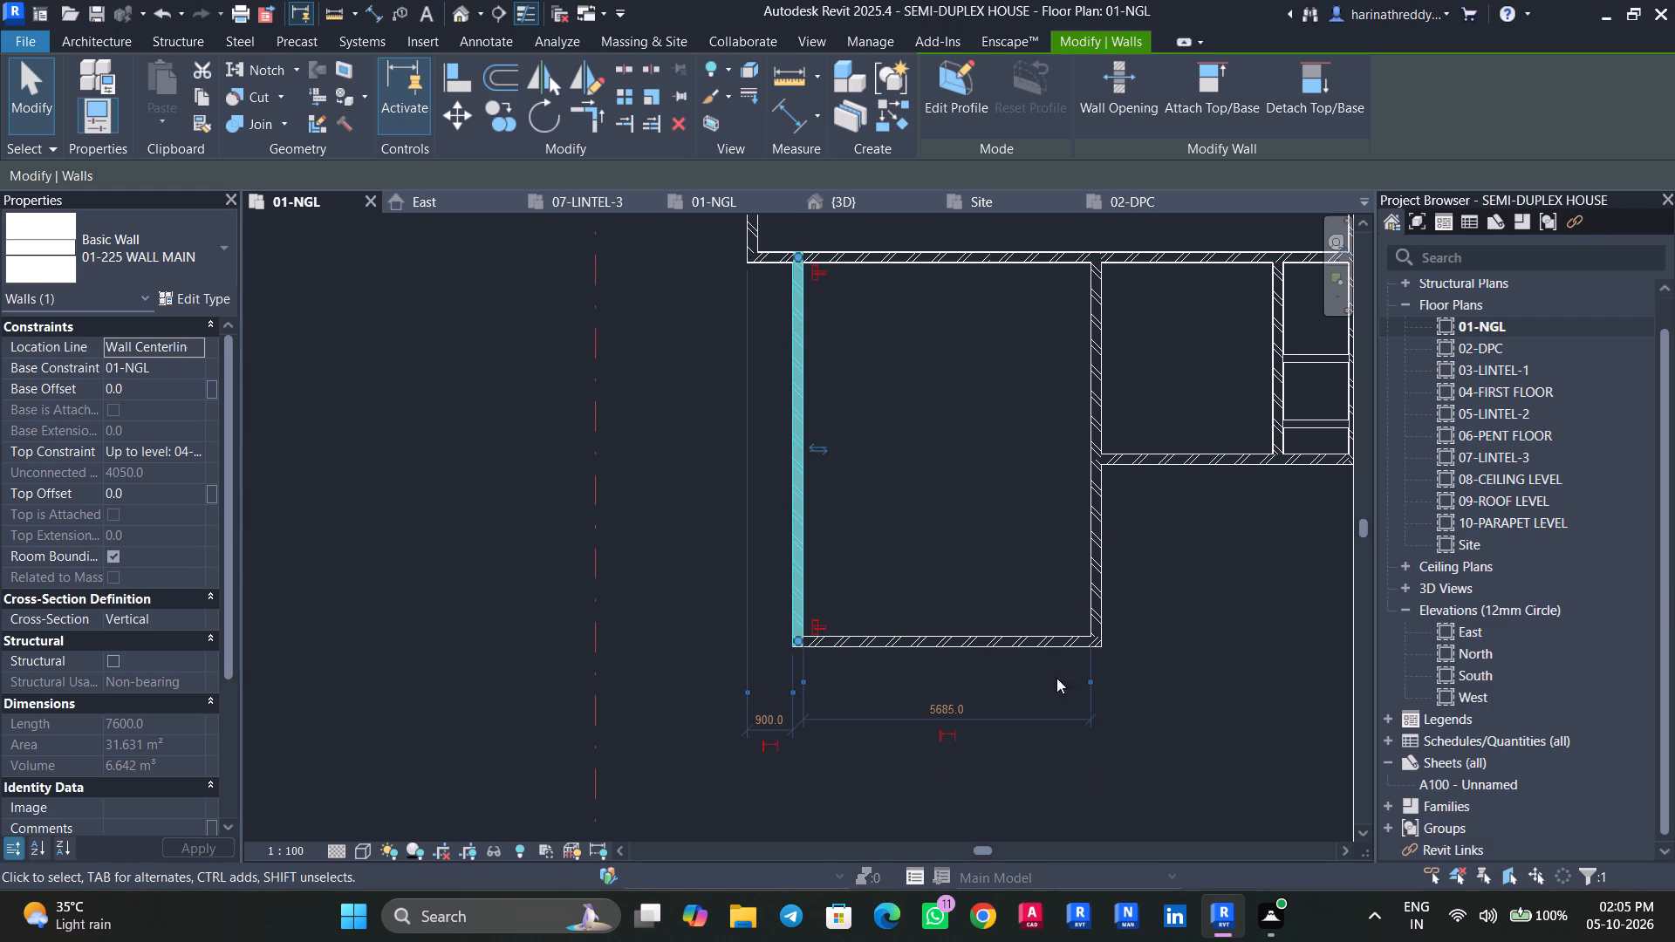
pyautogui.press('Escape')
pyautogui.press('Escape')
# Move the north-west room's west wall east into line with the large south room's west wall.
pyautogui.scroll(-2, 944, 443)
pyautogui.scroll(1, 944, 443)
pyautogui.scroll(-1, 944, 443)
pyautogui.moveTo(932, 427); pyautogui.dragTo(885, 639, button='middle')
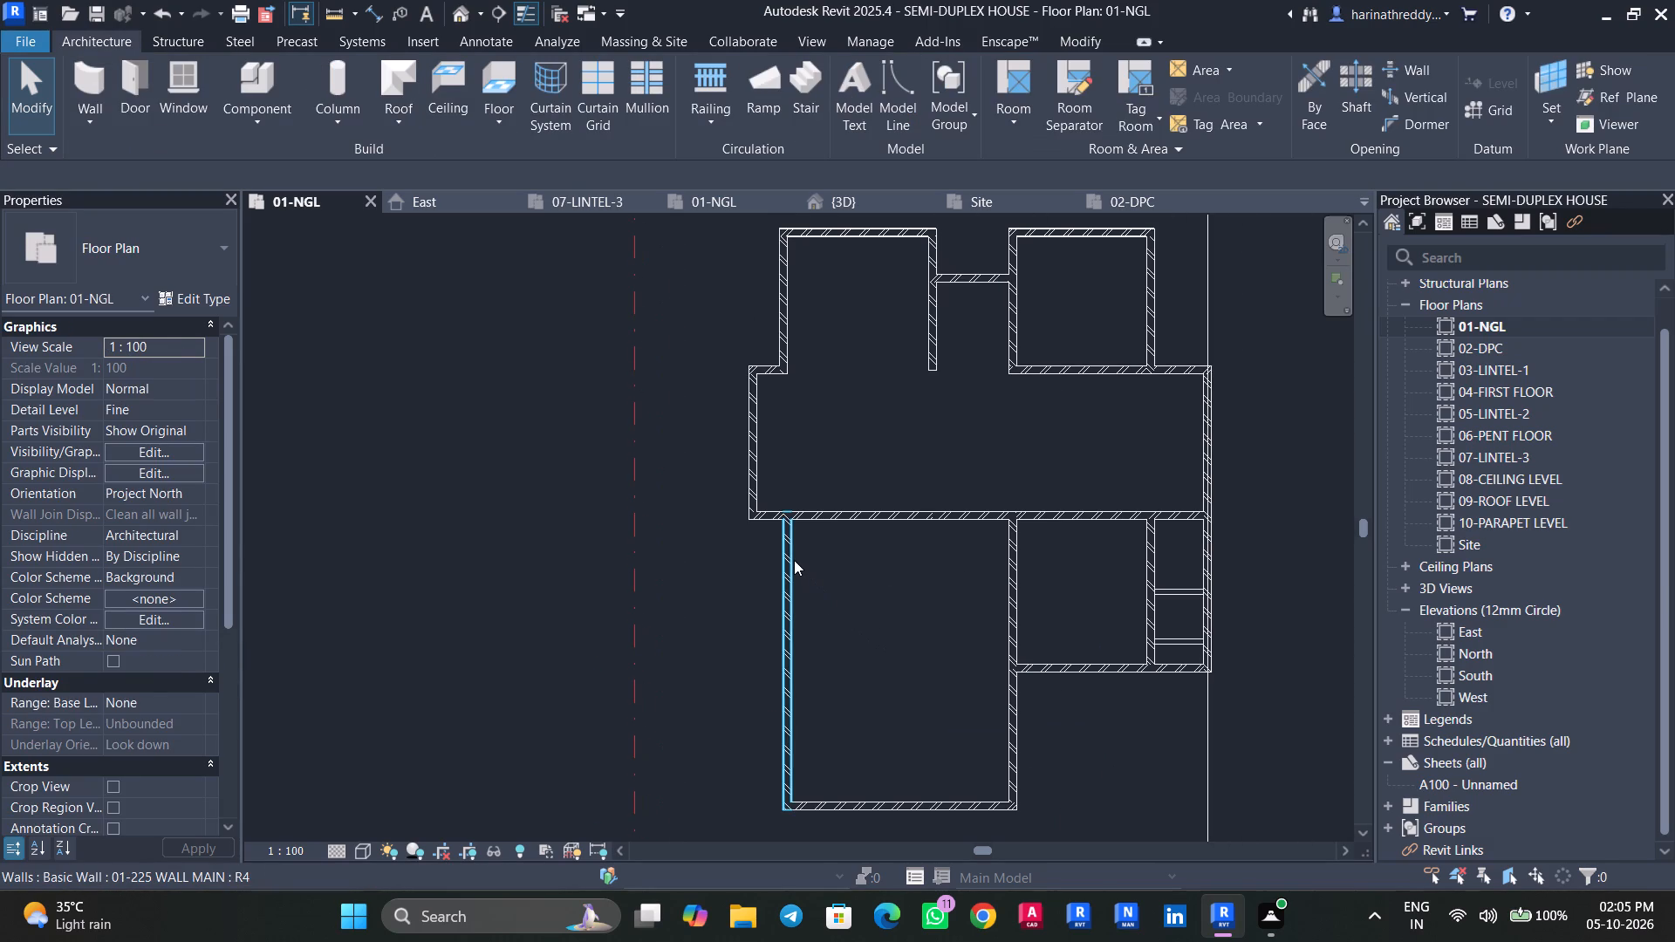
pyautogui.click(791, 560)
pyautogui.press('Escape')
pyautogui.click(784, 337)
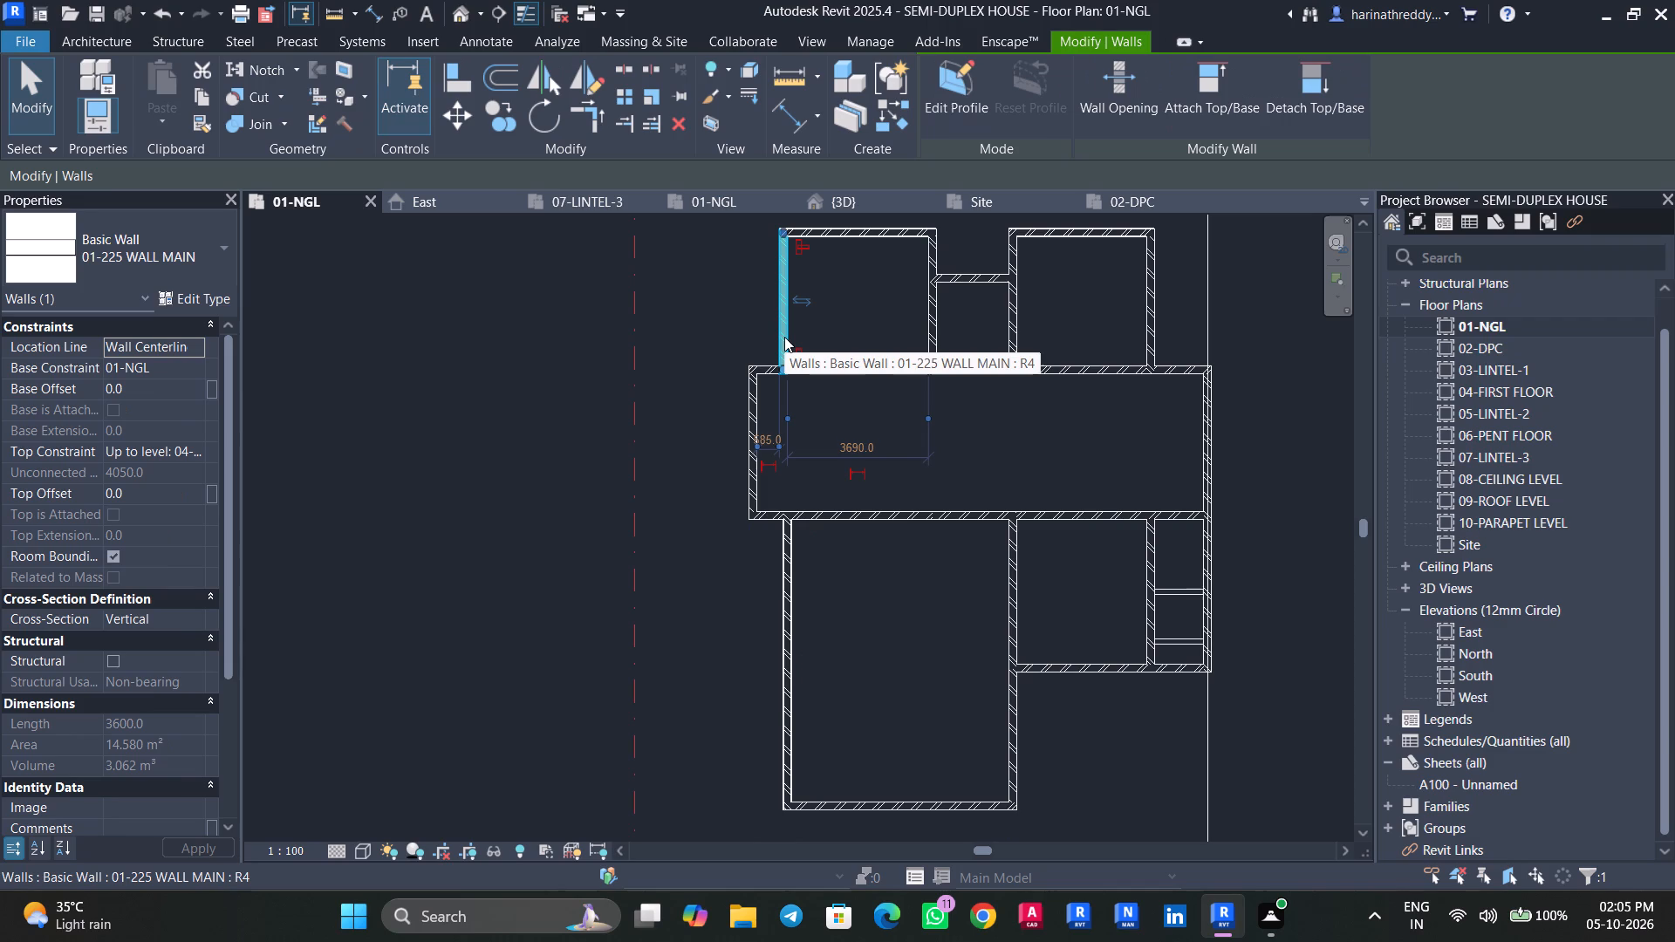
pyautogui.scroll(-1, 771, 415)
pyautogui.scroll(3, 771, 415)
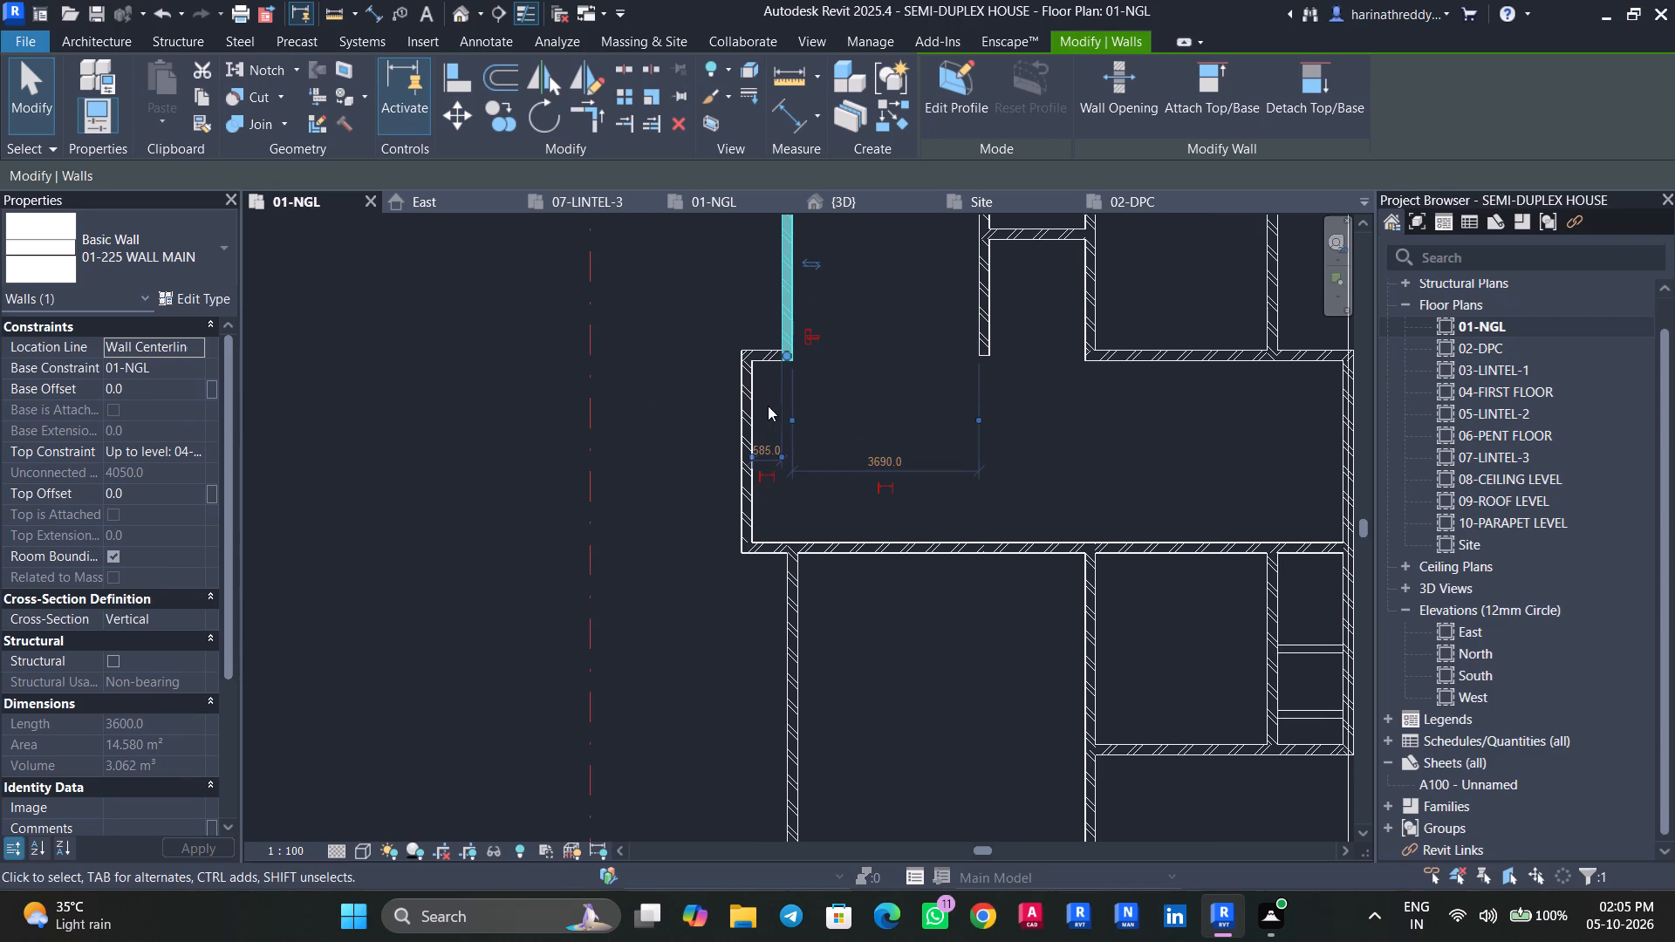
pyautogui.click(784, 307)
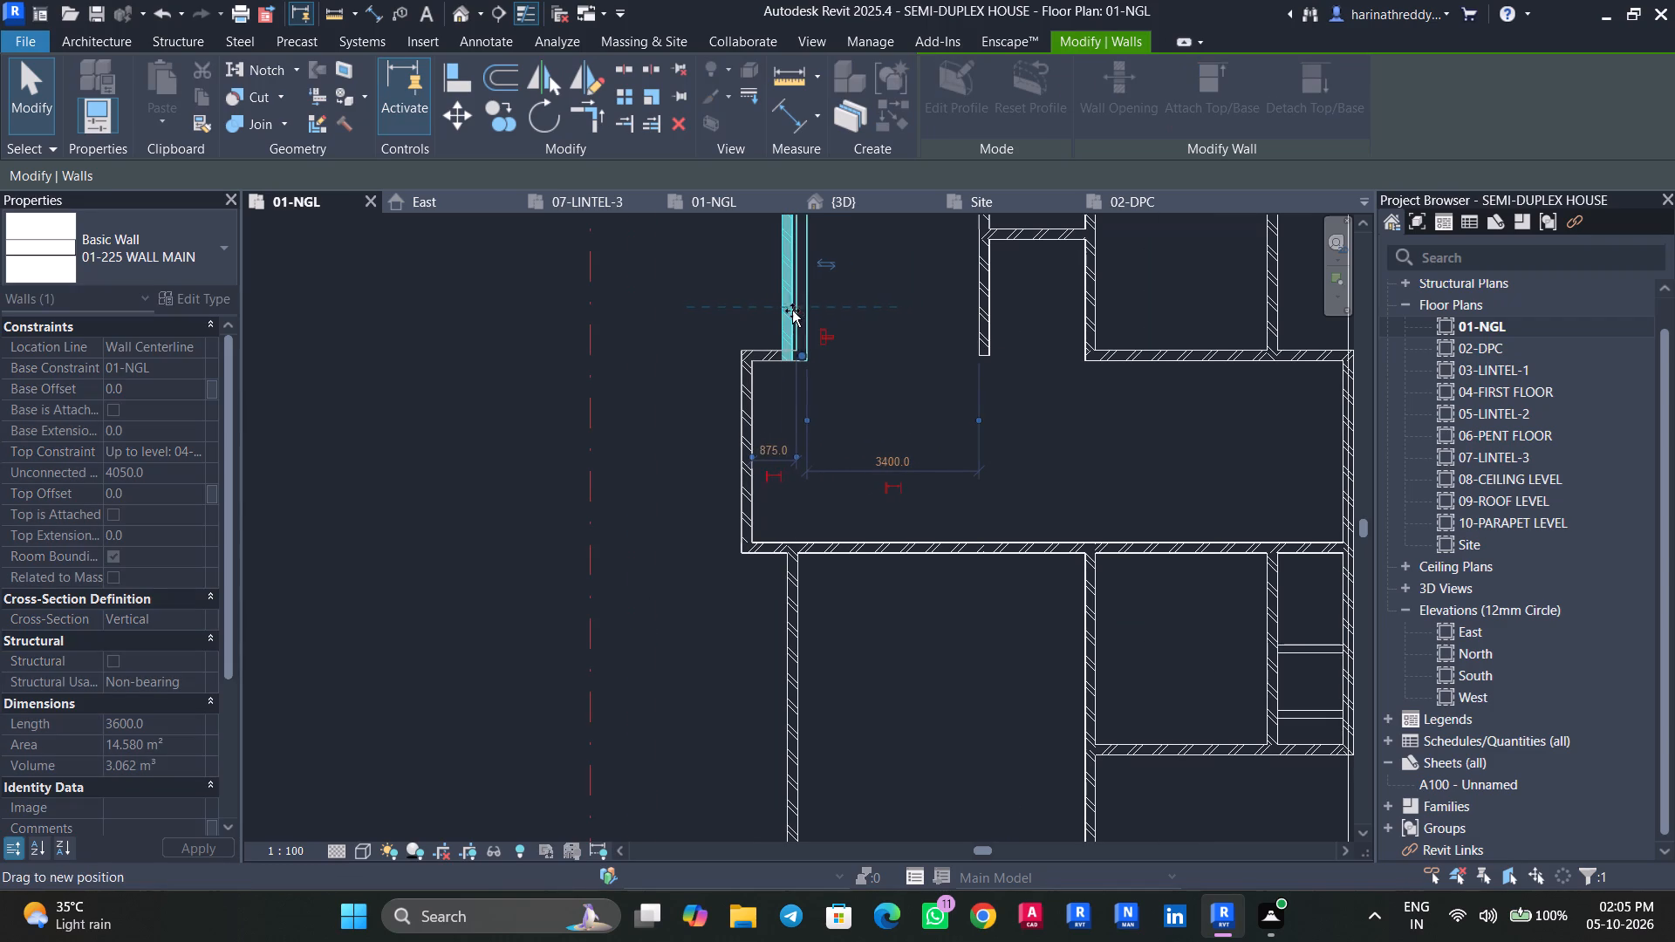
pyautogui.press('Escape')
# Set the north-west room's east wall, south of the short connecting wall, 3600 mm clear of its west wall.
pyautogui.scroll(-2, 849, 345)
pyautogui.scroll(1, 849, 345)
pyautogui.moveTo(849, 345); pyautogui.dragTo(822, 447, button='middle')
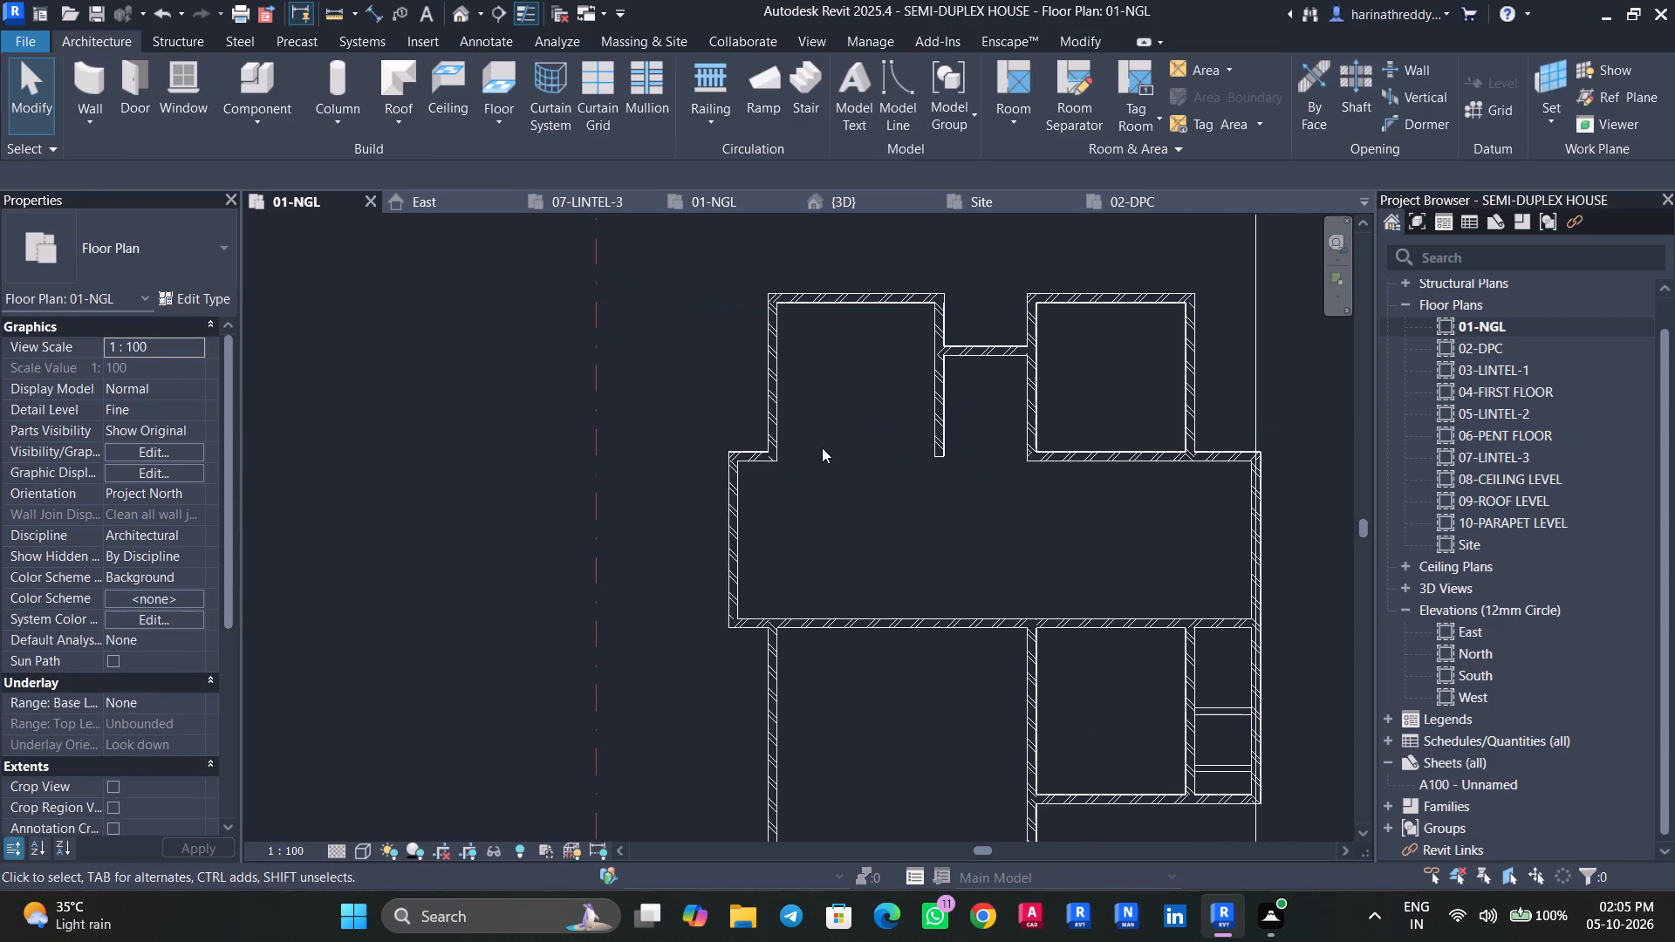
pyautogui.moveTo(822, 447); pyautogui.dragTo(777, 573, button='middle')
pyautogui.click(896, 565)
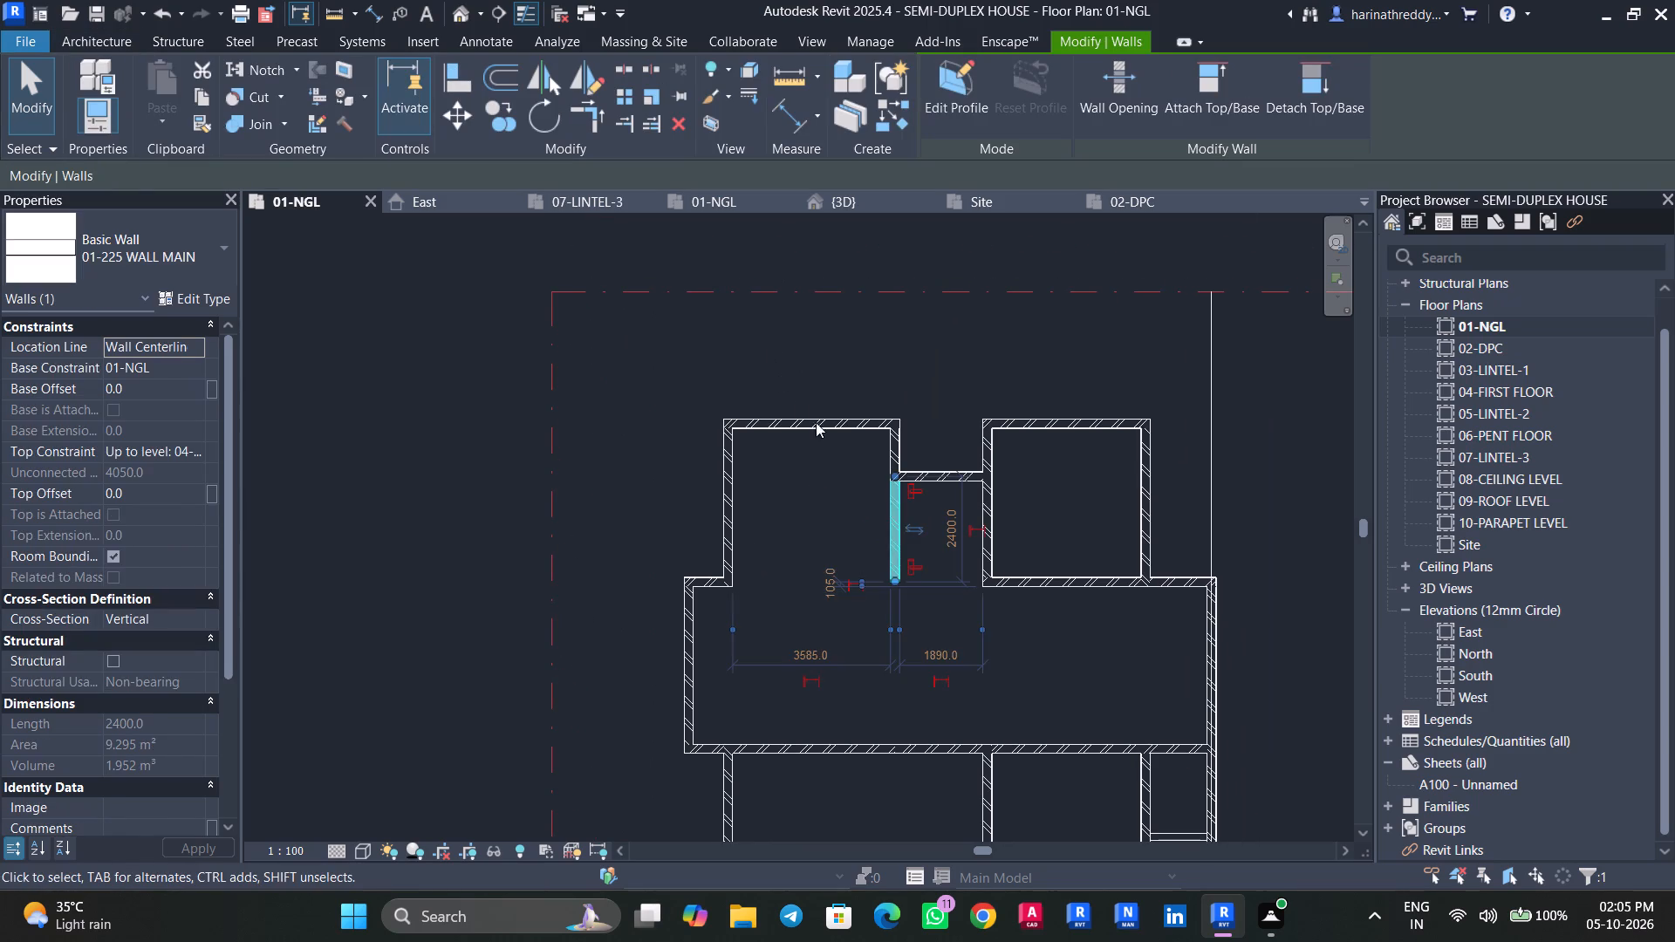
pyautogui.press('Escape')
pyautogui.click(899, 511)
pyautogui.scroll(4, 892, 491)
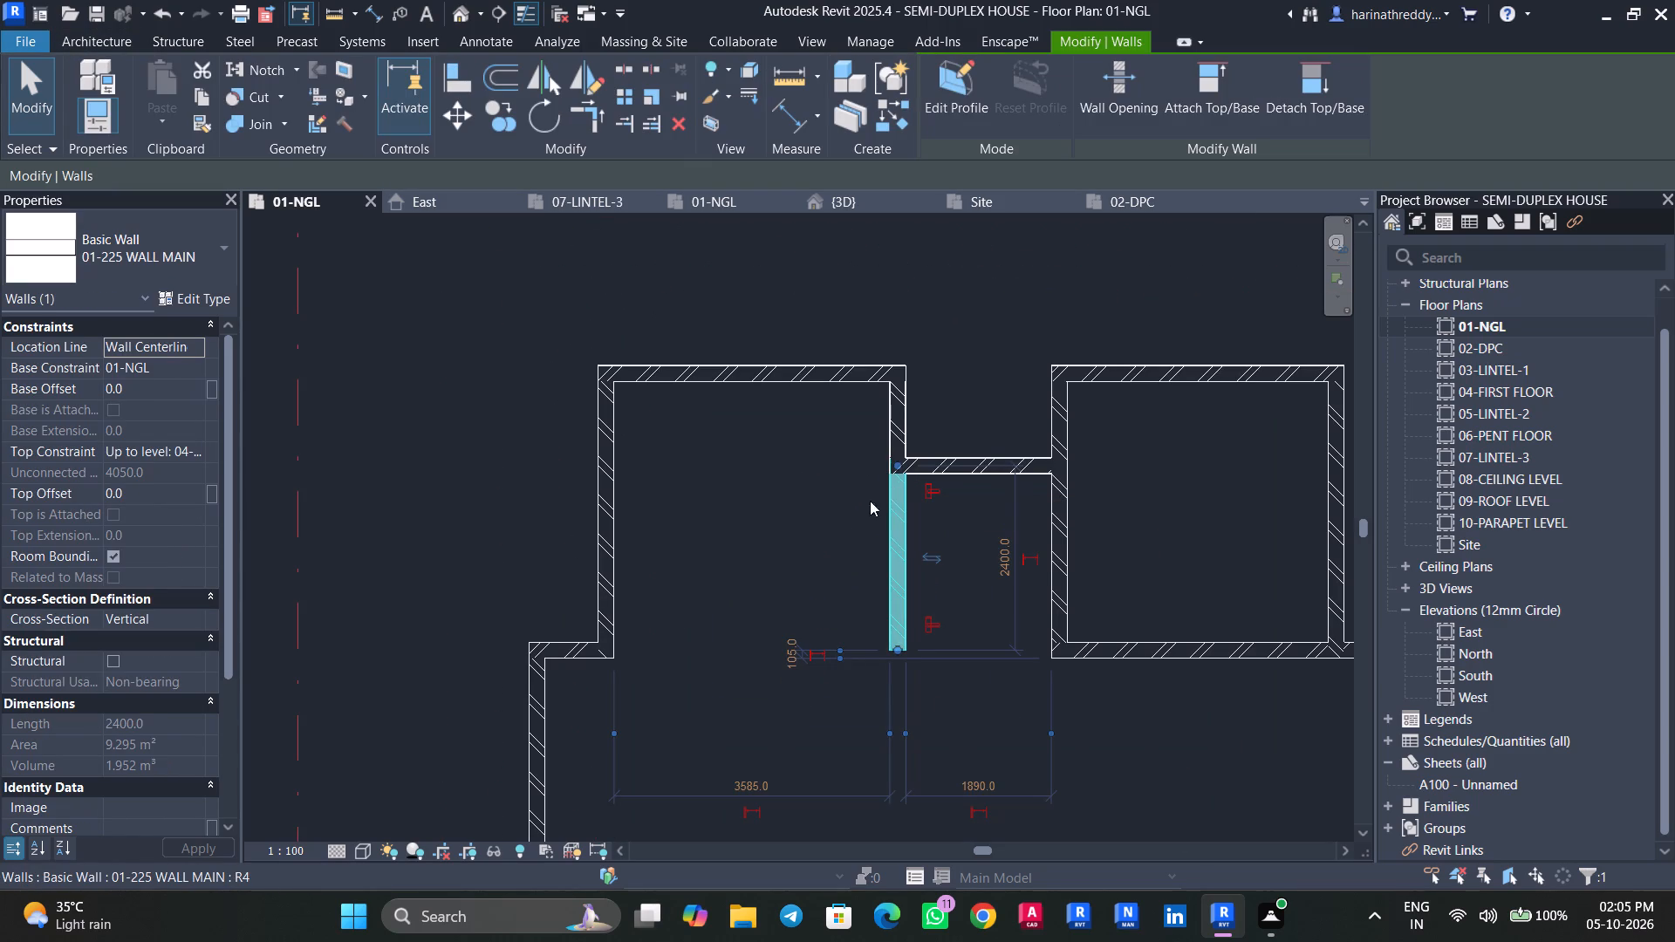
pyautogui.click(735, 787)
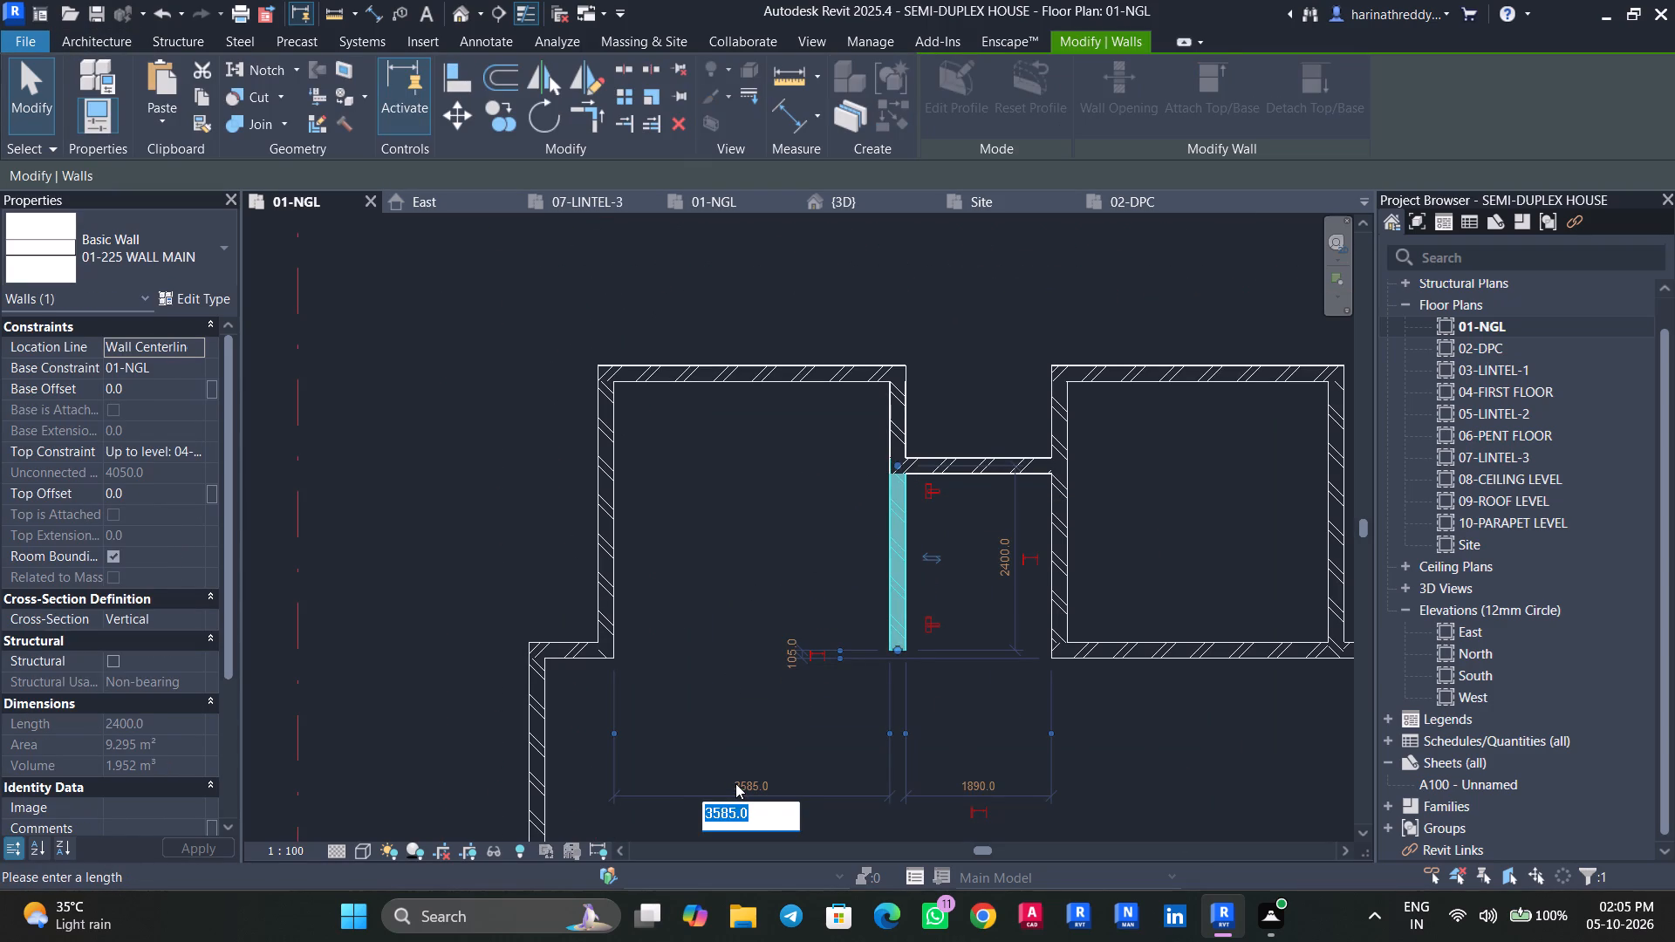
pyautogui.write('3600')
pyautogui.press('Return')
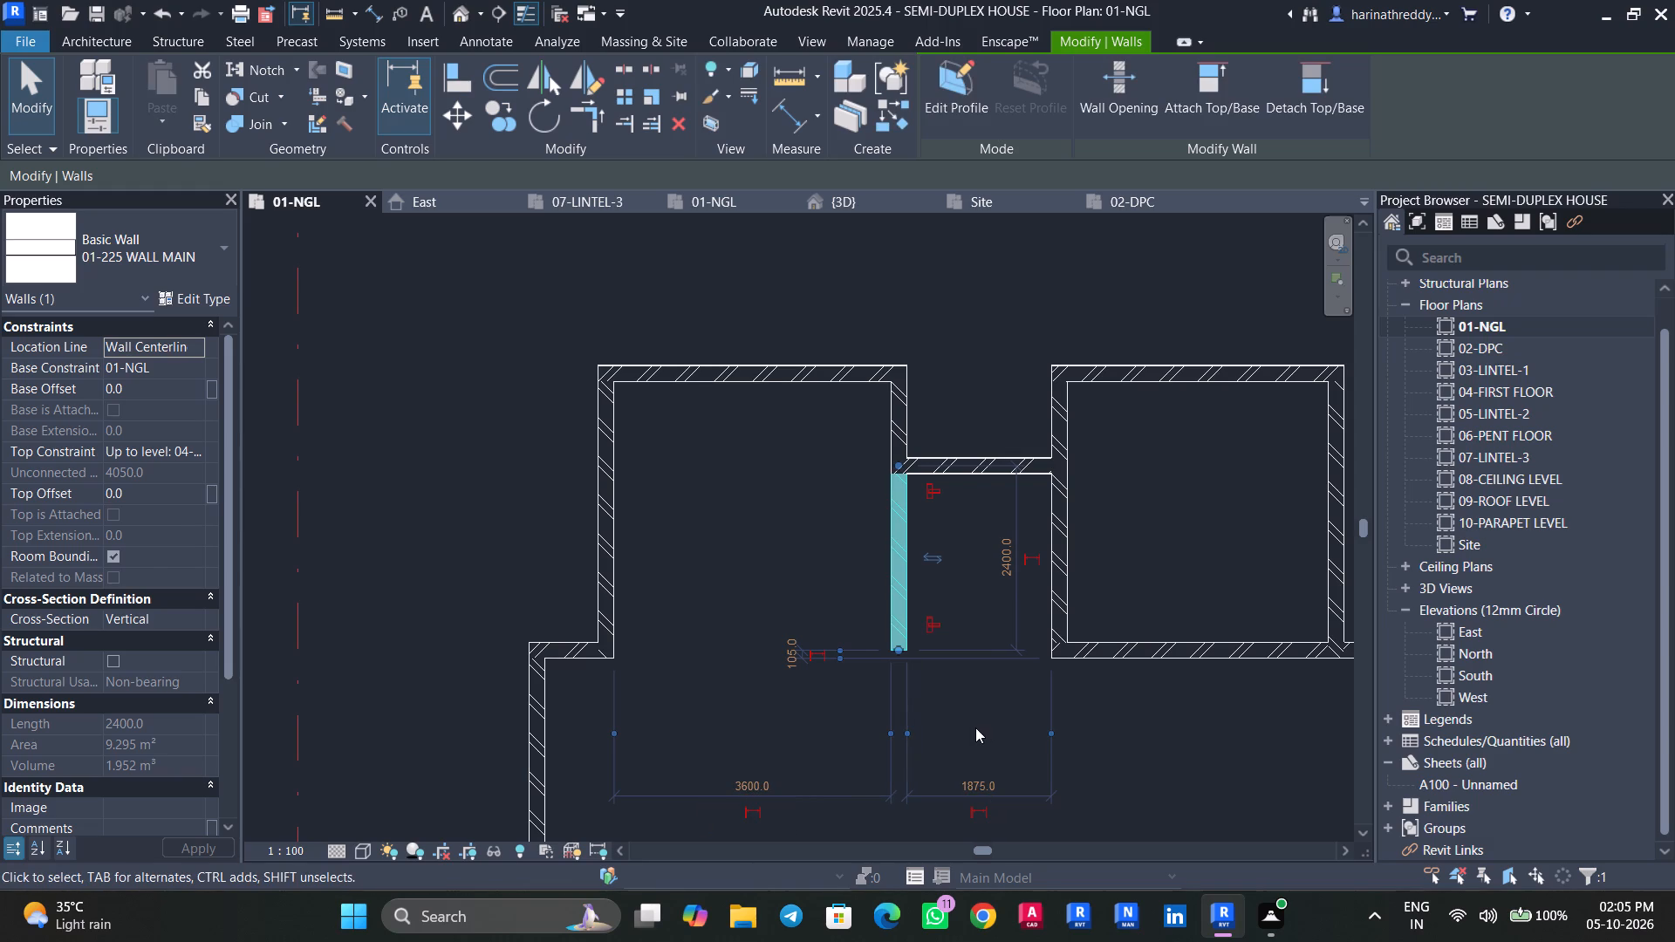
pyautogui.click(975, 727)
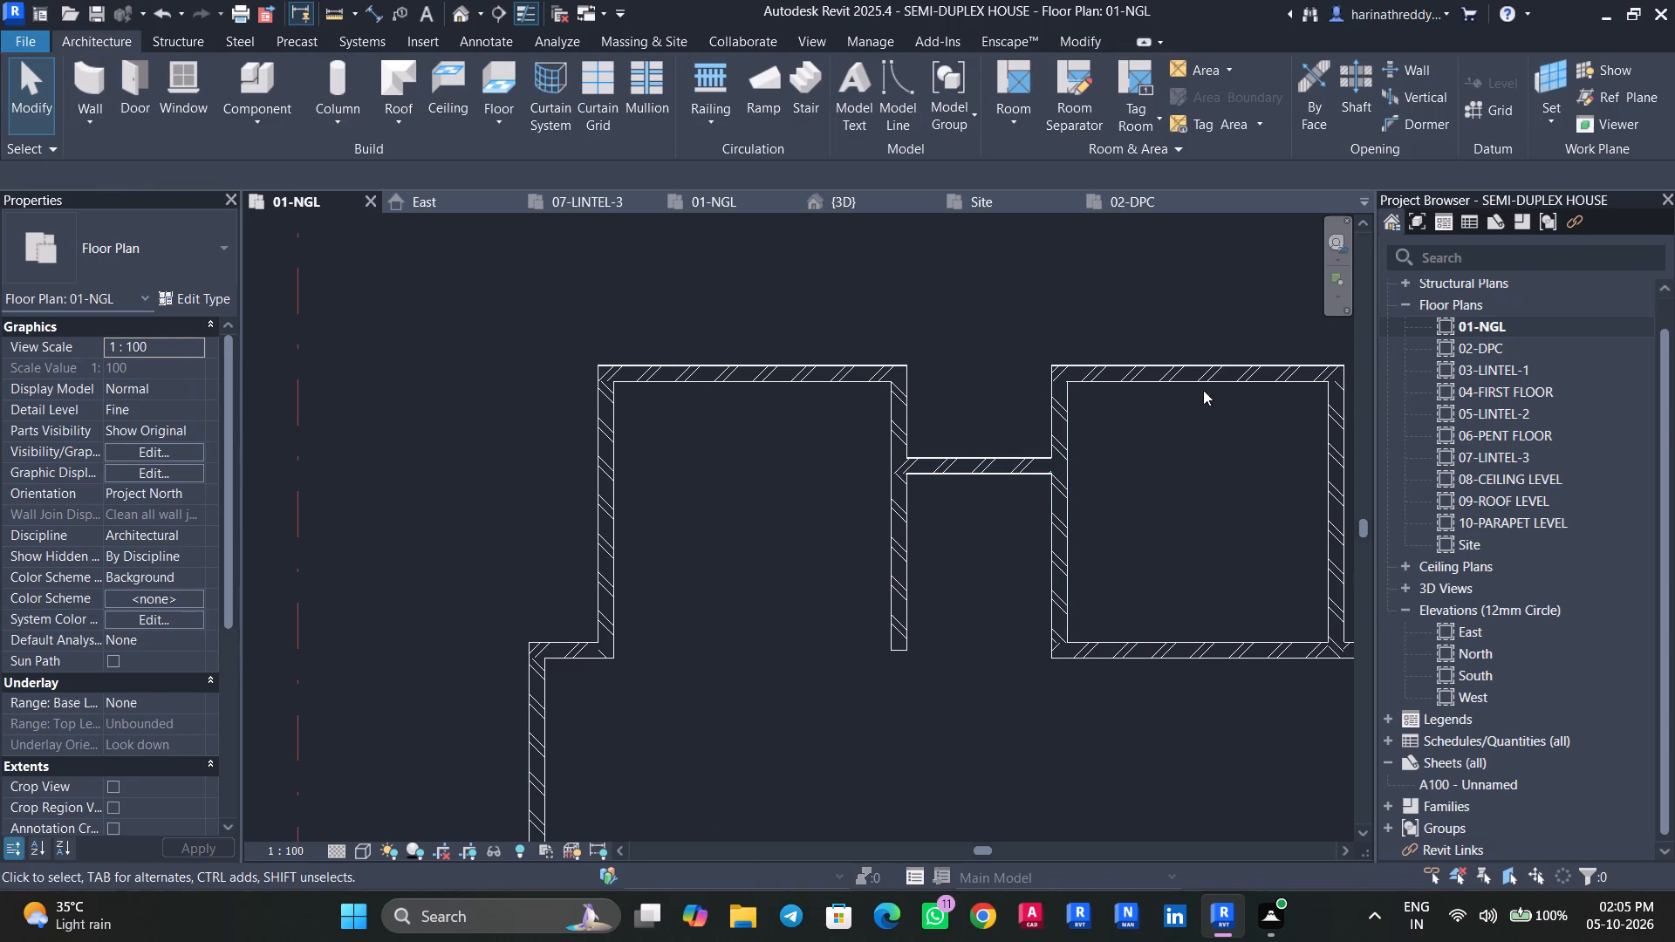
# Check the spacings of the north-east room's walls, the upper partition piece and the short connecting wall between the north rooms.
pyautogui.click(1203, 365)
pyautogui.moveTo(1193, 440); pyautogui.dragTo(1094, 616, button='middle')
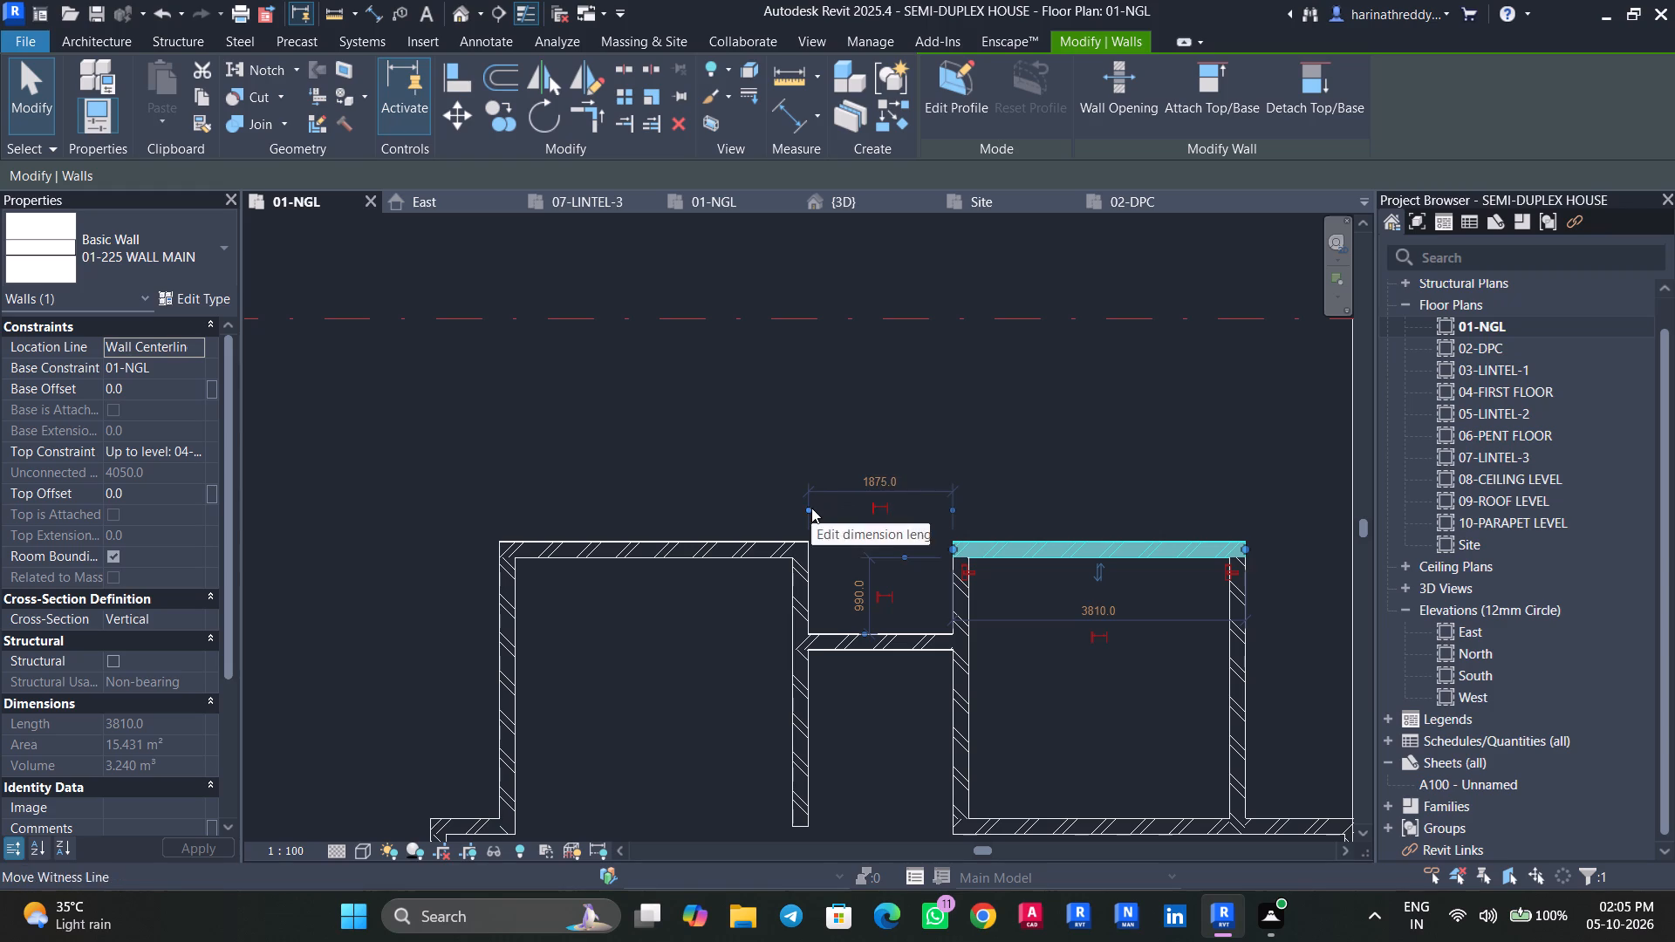
pyautogui.press('Escape')
pyautogui.press('Escape')
pyautogui.click(801, 587)
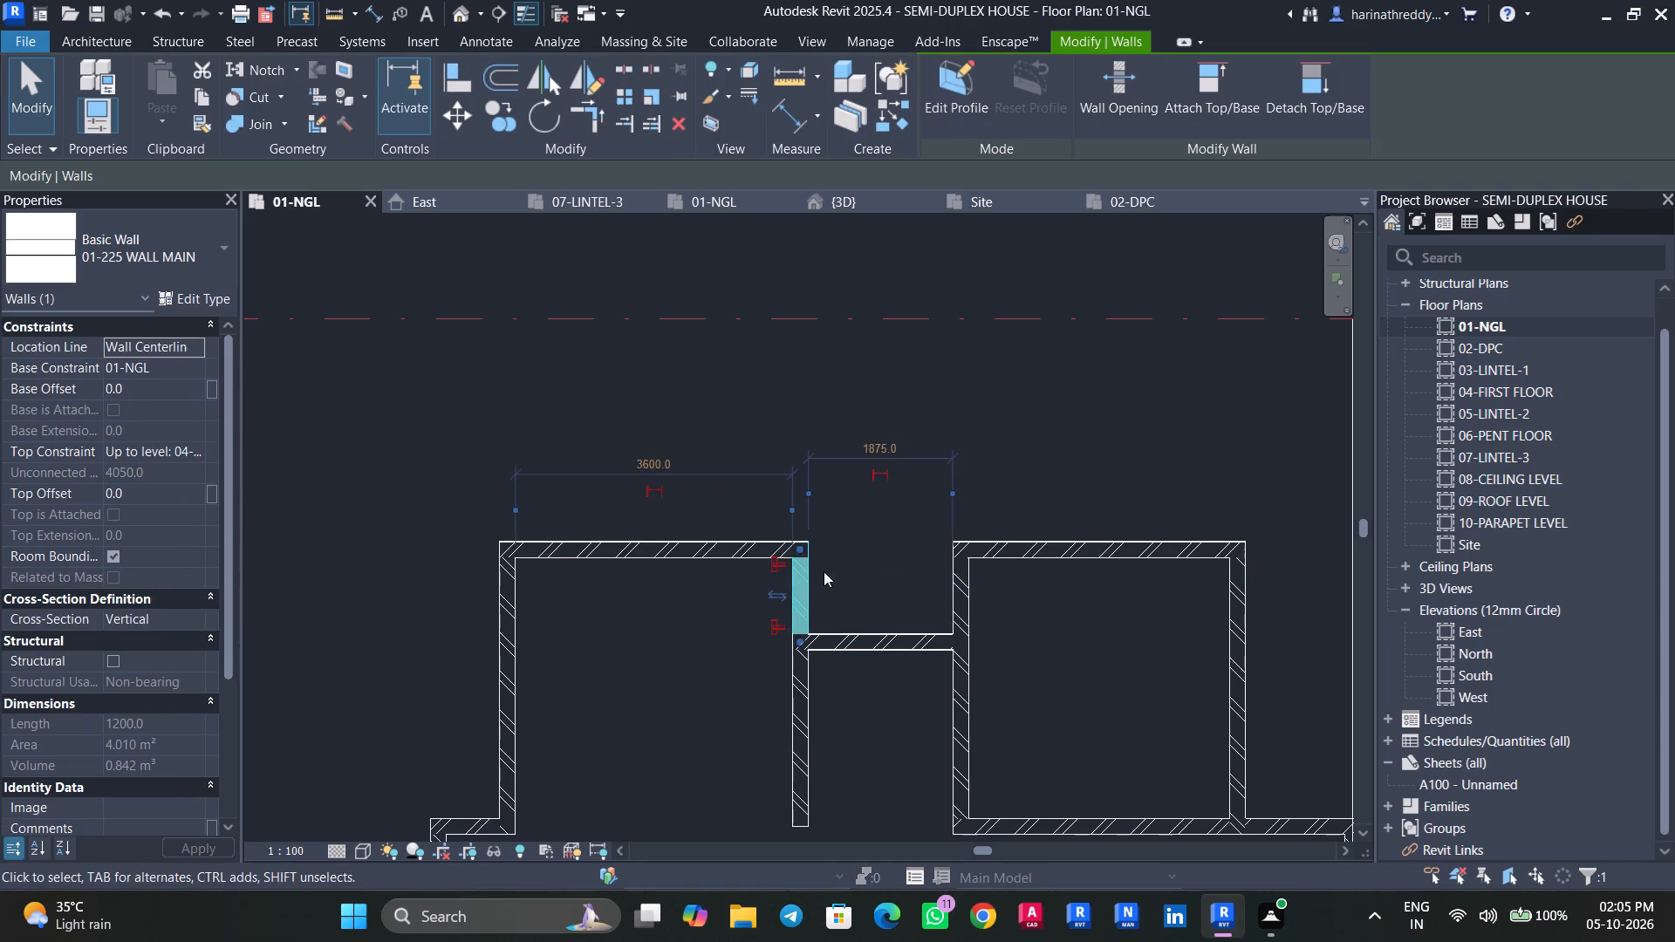
pyautogui.moveTo(856, 549); pyautogui.dragTo(843, 610, button='middle')
pyautogui.press('Escape')
pyautogui.click(1246, 686)
pyautogui.click(1236, 686)
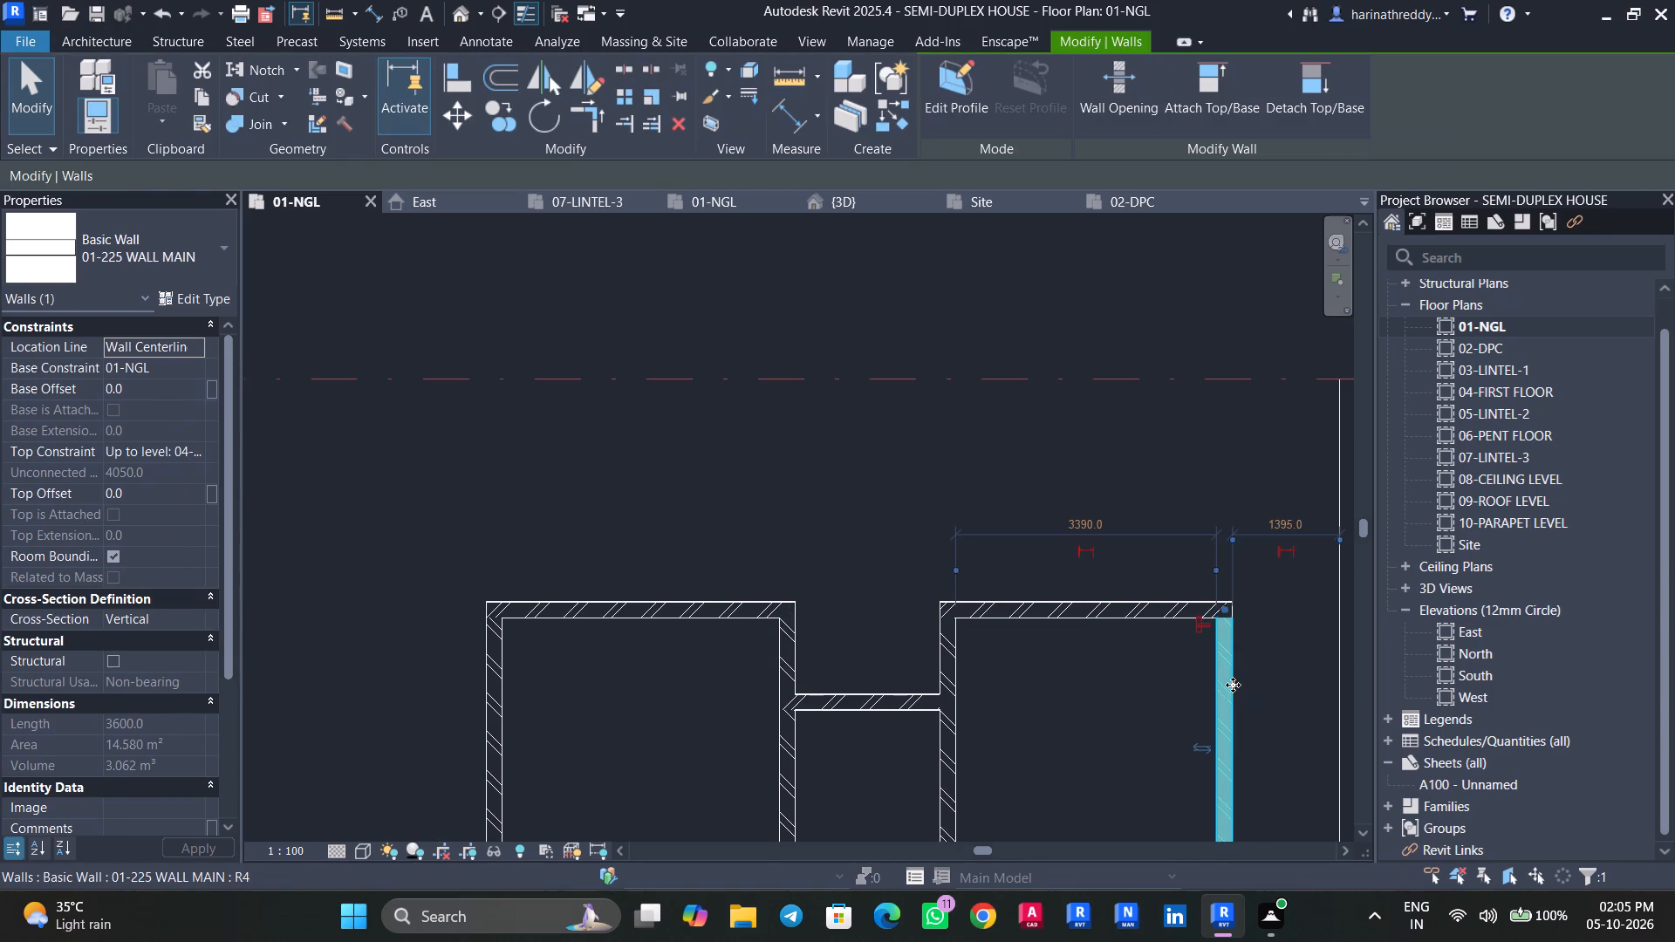
pyautogui.scroll(-1, 1229, 684)
pyautogui.scroll(1, 1229, 684)
pyautogui.scroll(-2, 1229, 684)
pyautogui.moveTo(1229, 684); pyautogui.dragTo(1128, 655, button='middle')
pyautogui.press('Escape')
pyautogui.click(915, 633)
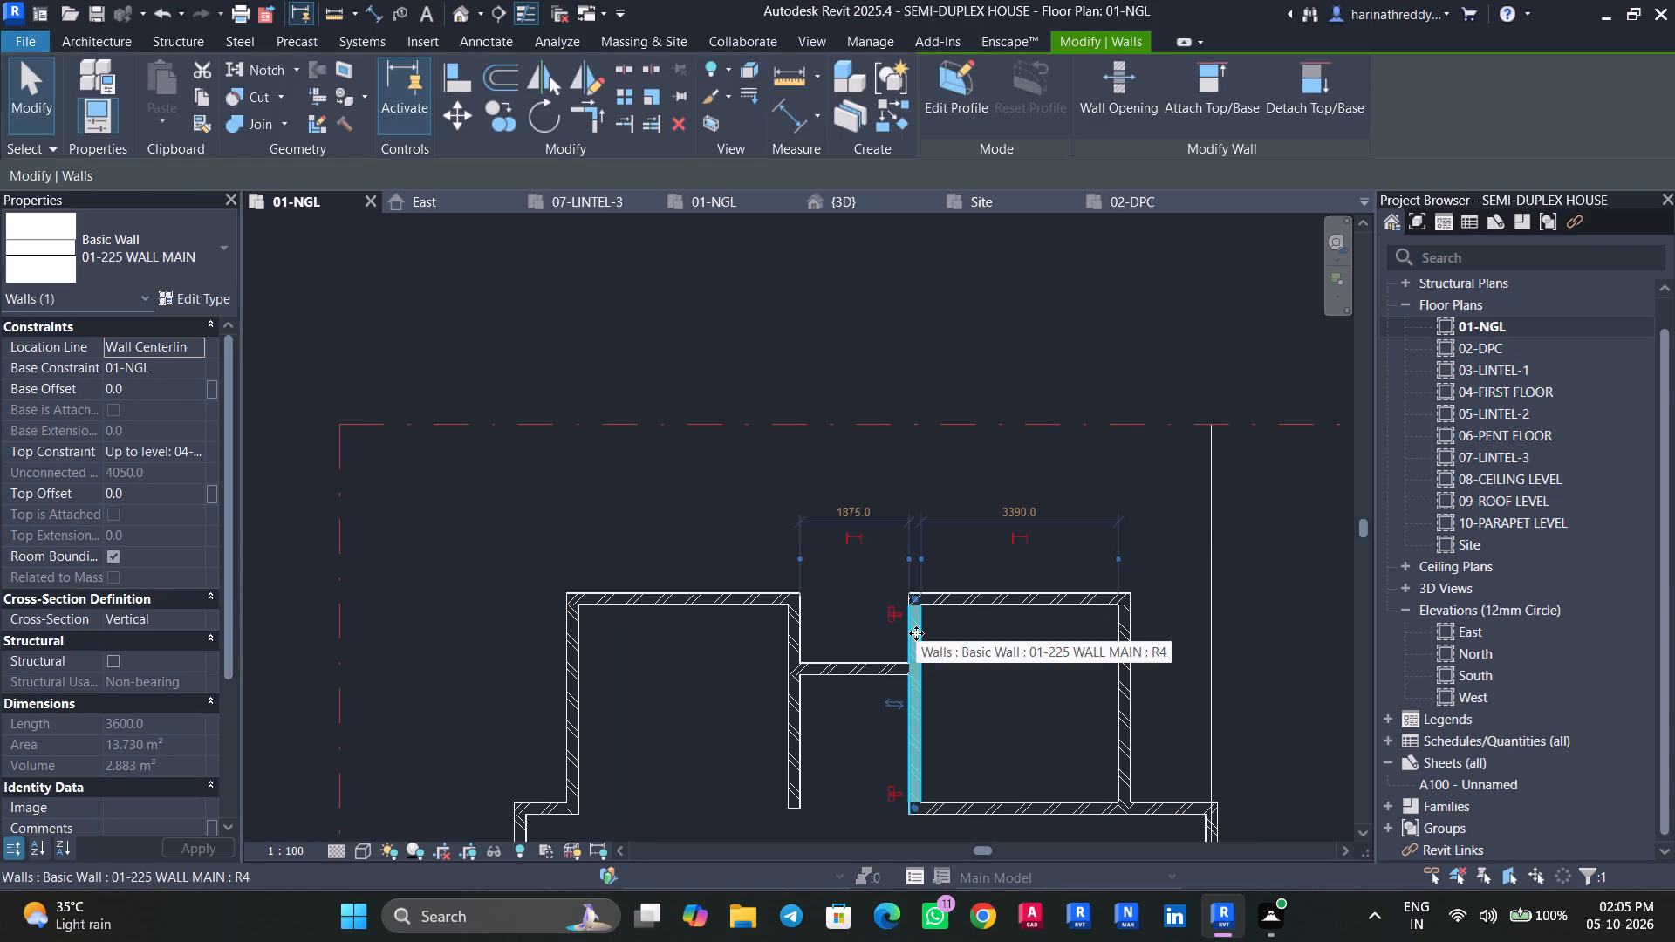
pyautogui.press('Escape')
pyautogui.click(866, 669)
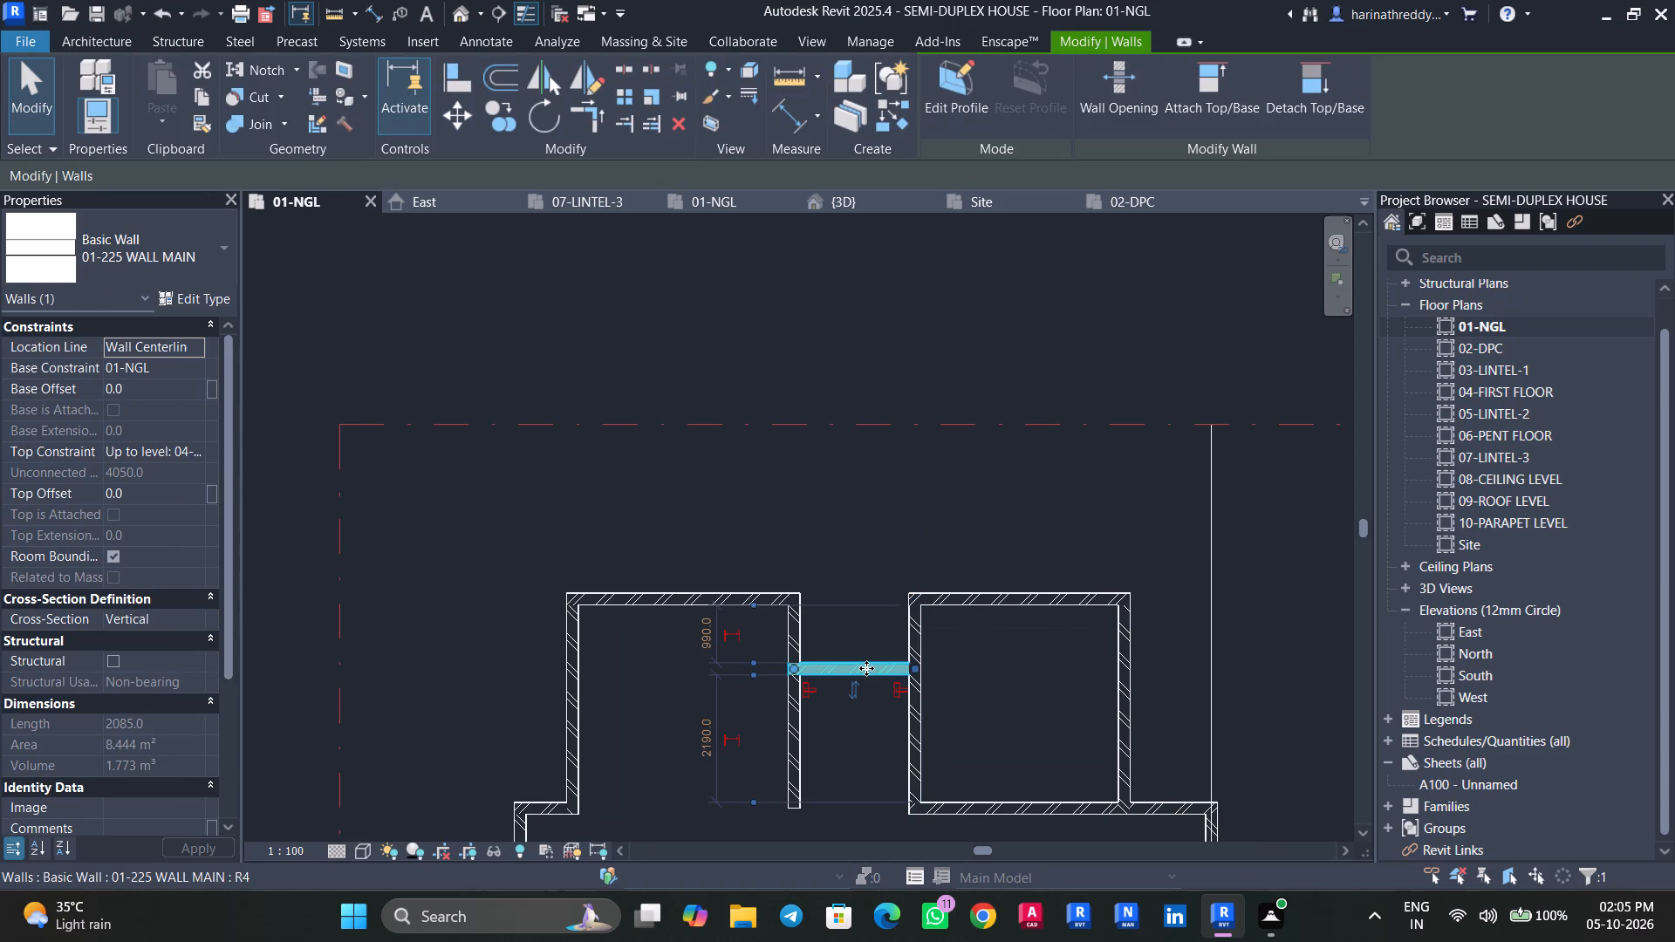
pyautogui.press('Escape')
pyautogui.press('Escape')
# Set the north-east room's north wall 3000 mm from the dashed boundary line to its north.
pyautogui.click(1077, 598)
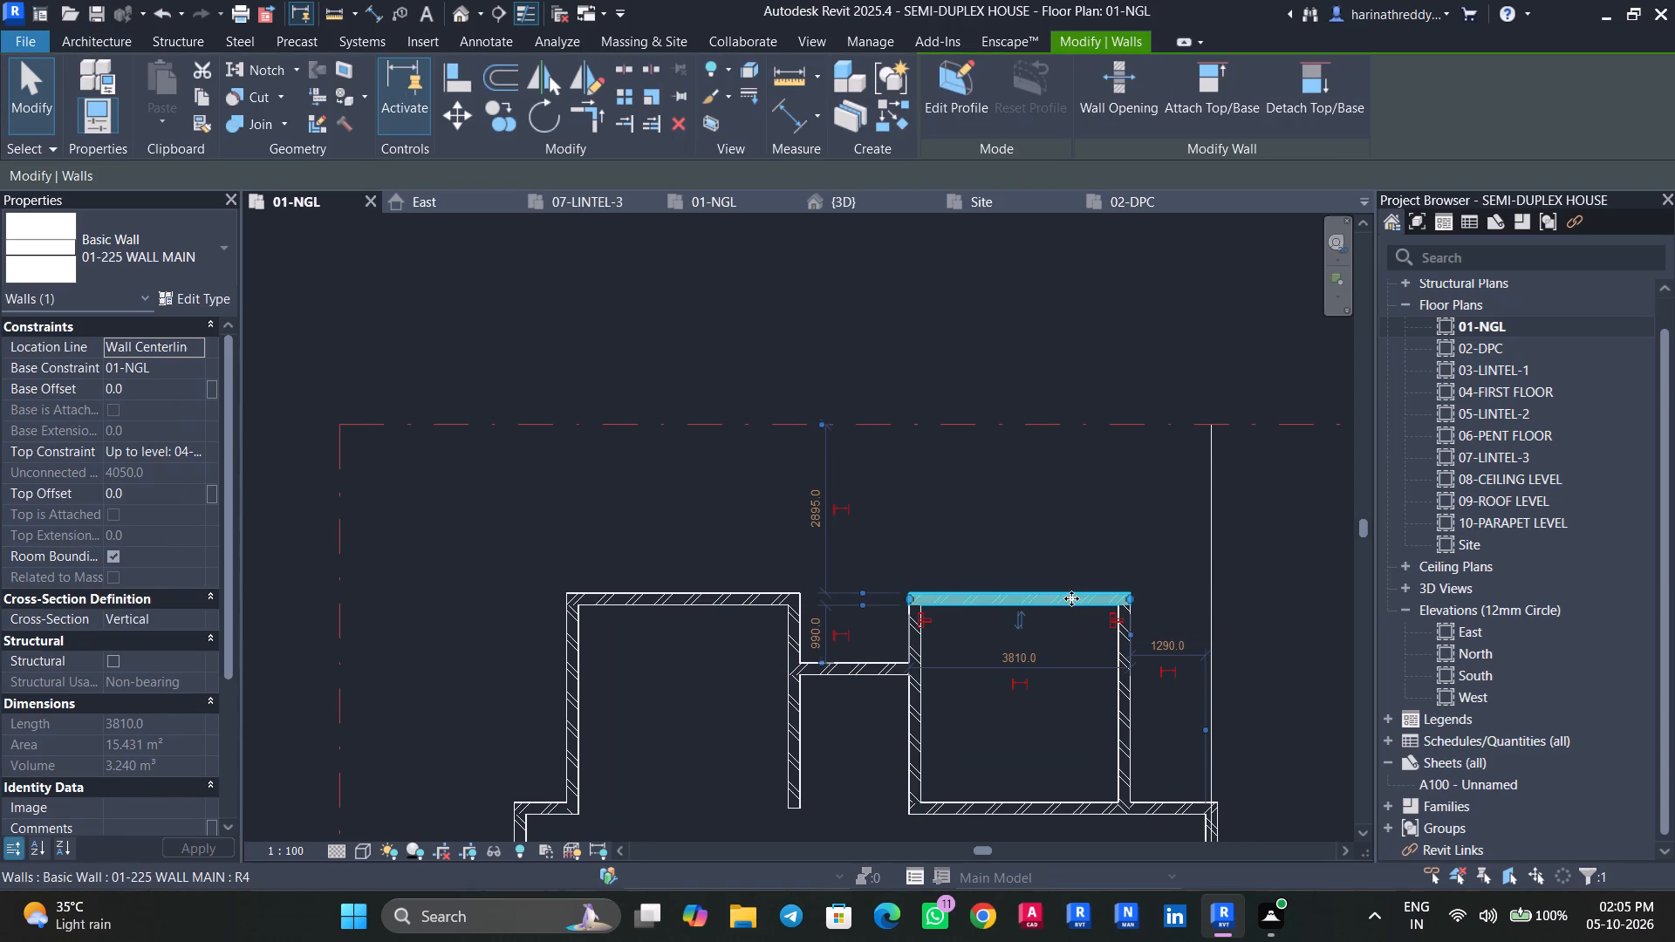
pyautogui.click(812, 508)
pyautogui.write('3000')
pyautogui.press('Return')
pyautogui.press('Escape')
# Move the north-west room's north wall south into line with the north-east room's north wall.
pyautogui.click(762, 580)
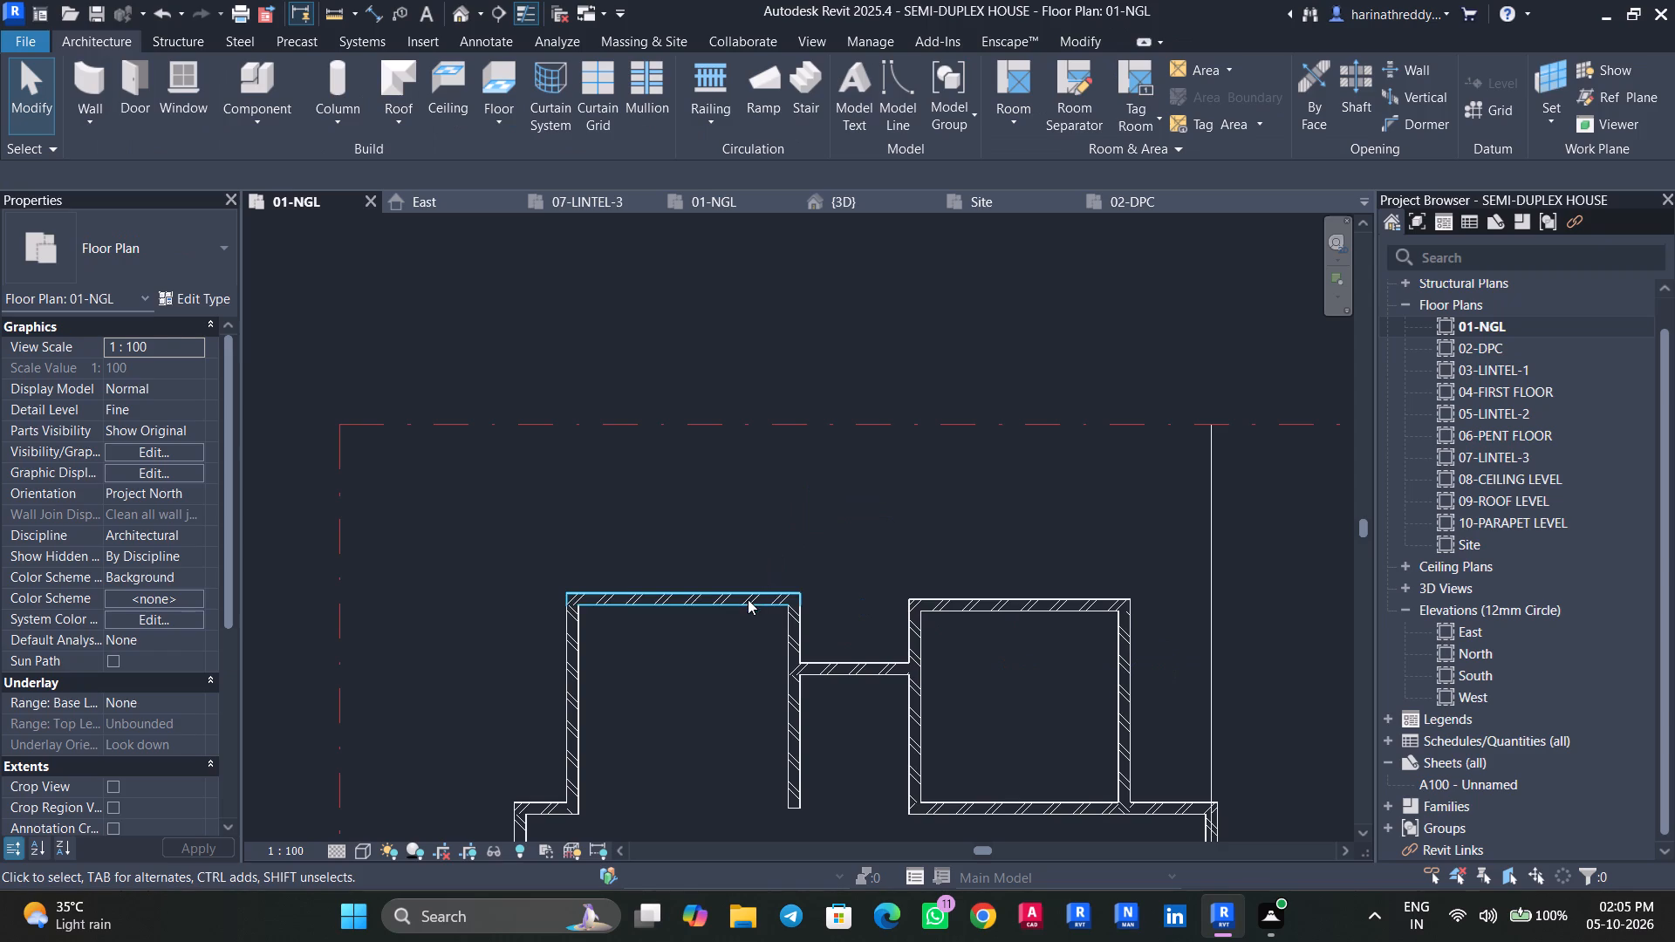
pyautogui.click(748, 599)
pyautogui.scroll(3, 742, 599)
pyautogui.scroll(-1, 742, 599)
pyautogui.scroll(1, 742, 599)
pyautogui.moveTo(737, 599); pyautogui.dragTo(744, 612)
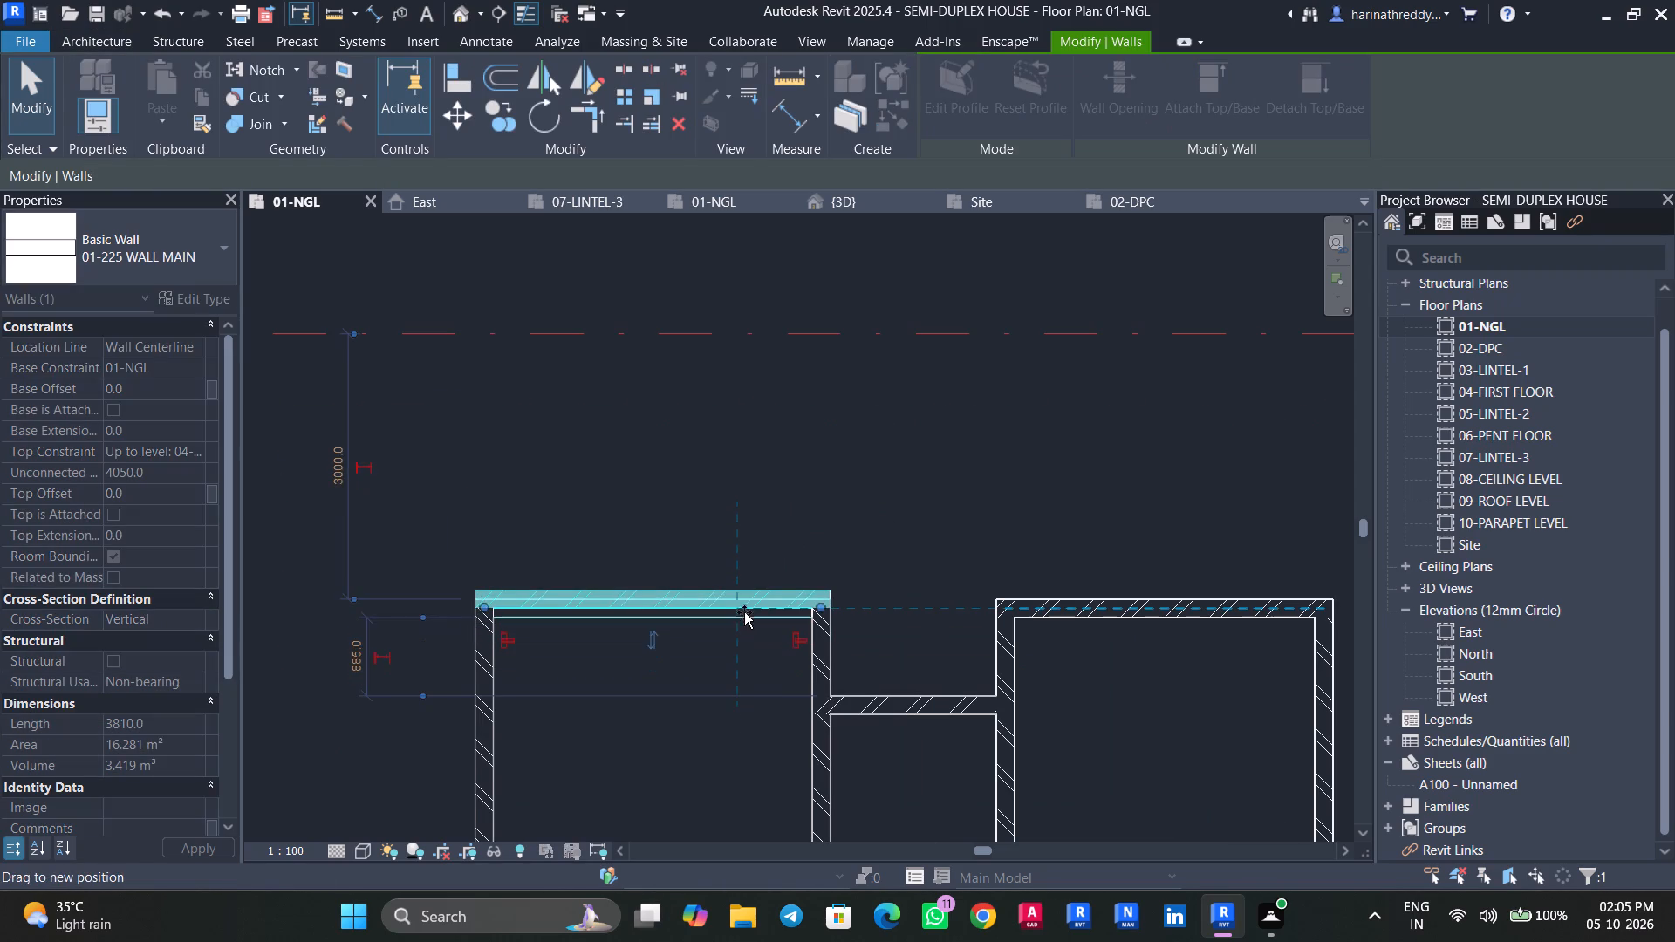
pyautogui.moveTo(744, 612); pyautogui.dragTo(744, 609)
pyautogui.press('Escape')
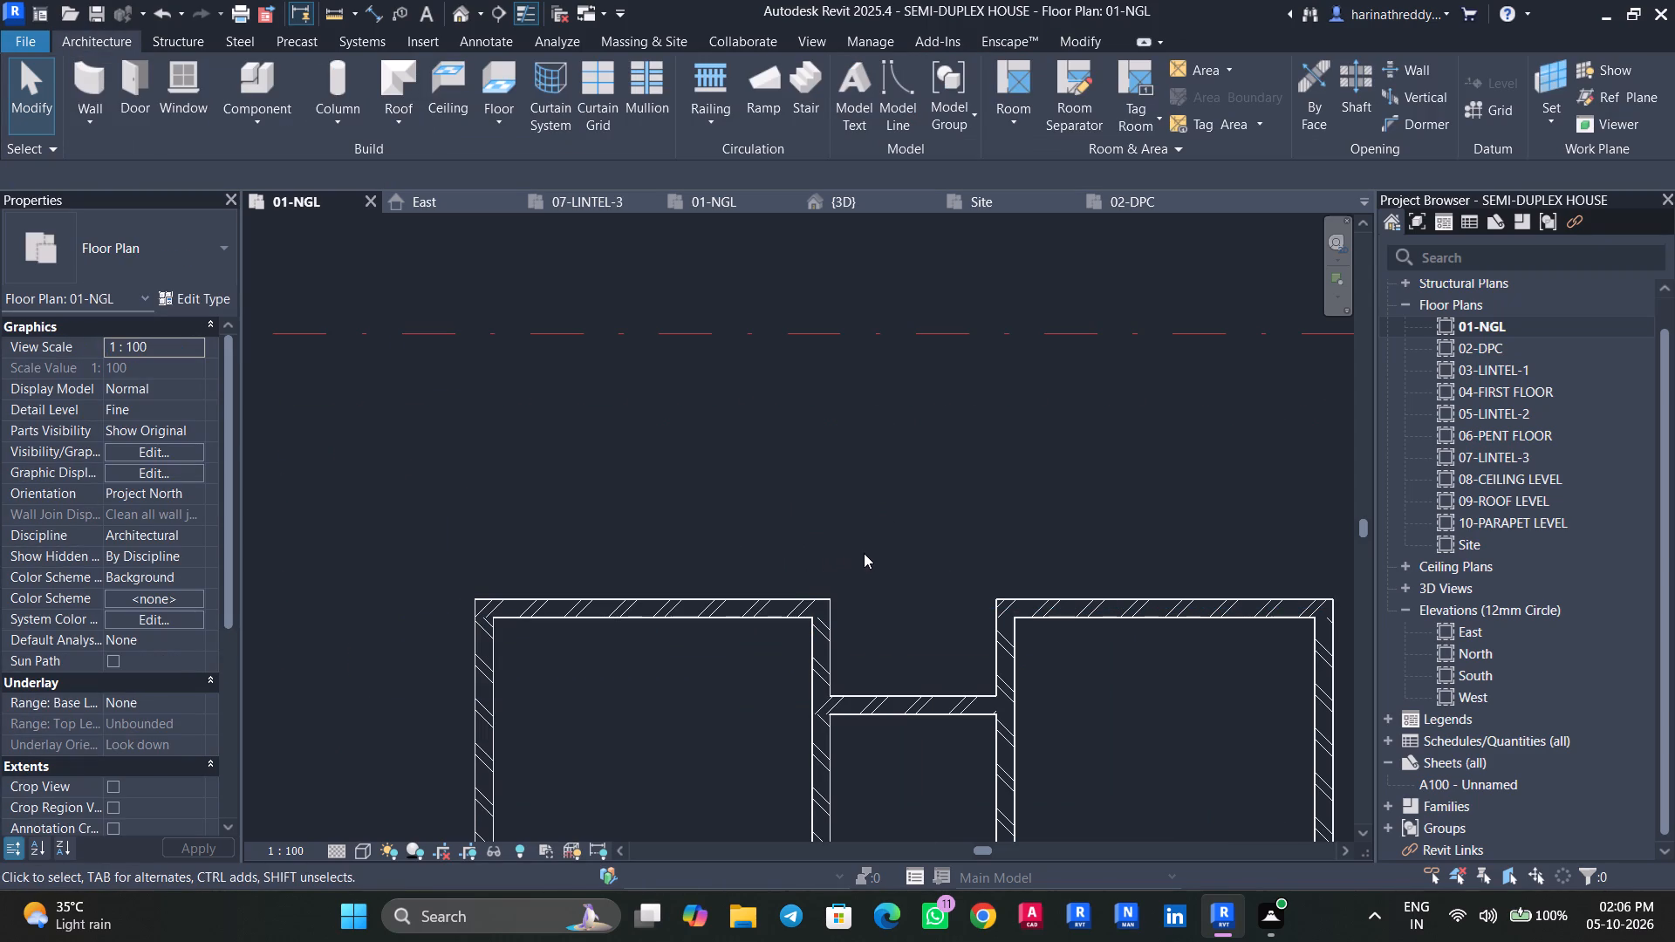
# Extend the north-east room's south wall west to join the short wall at the north-west room's south-west corner.
pyautogui.moveTo(1137, 705); pyautogui.dragTo(977, 506, button='middle')
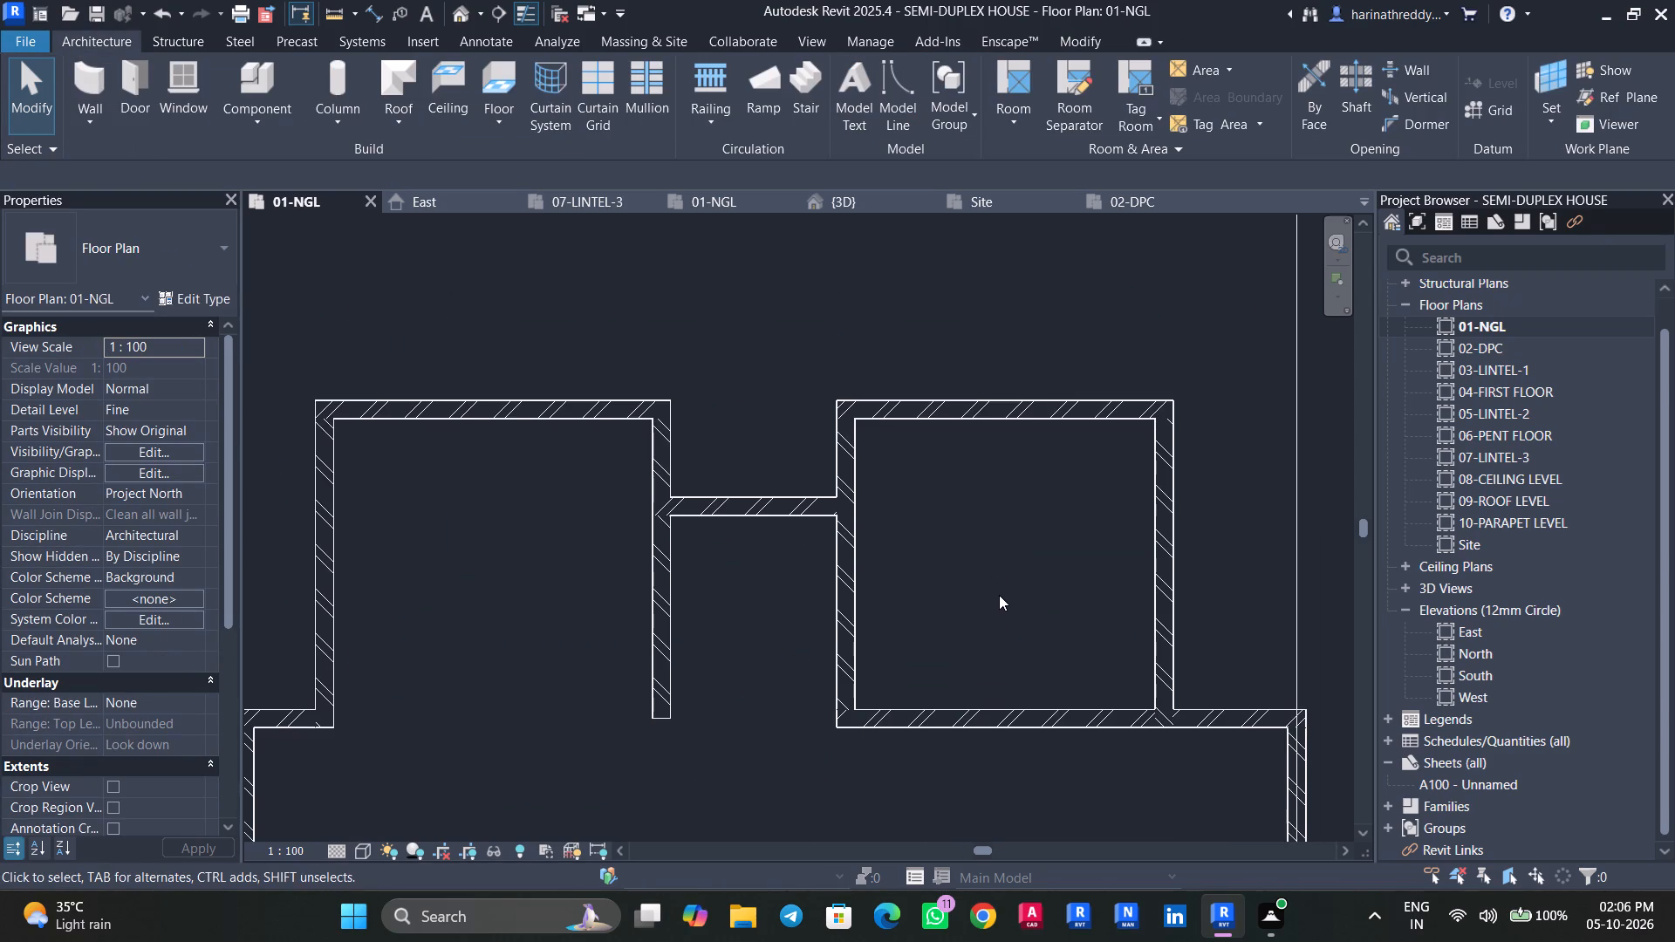
pyautogui.moveTo(1056, 679); pyautogui.dragTo(1080, 551, button='middle')
pyautogui.click(1061, 597)
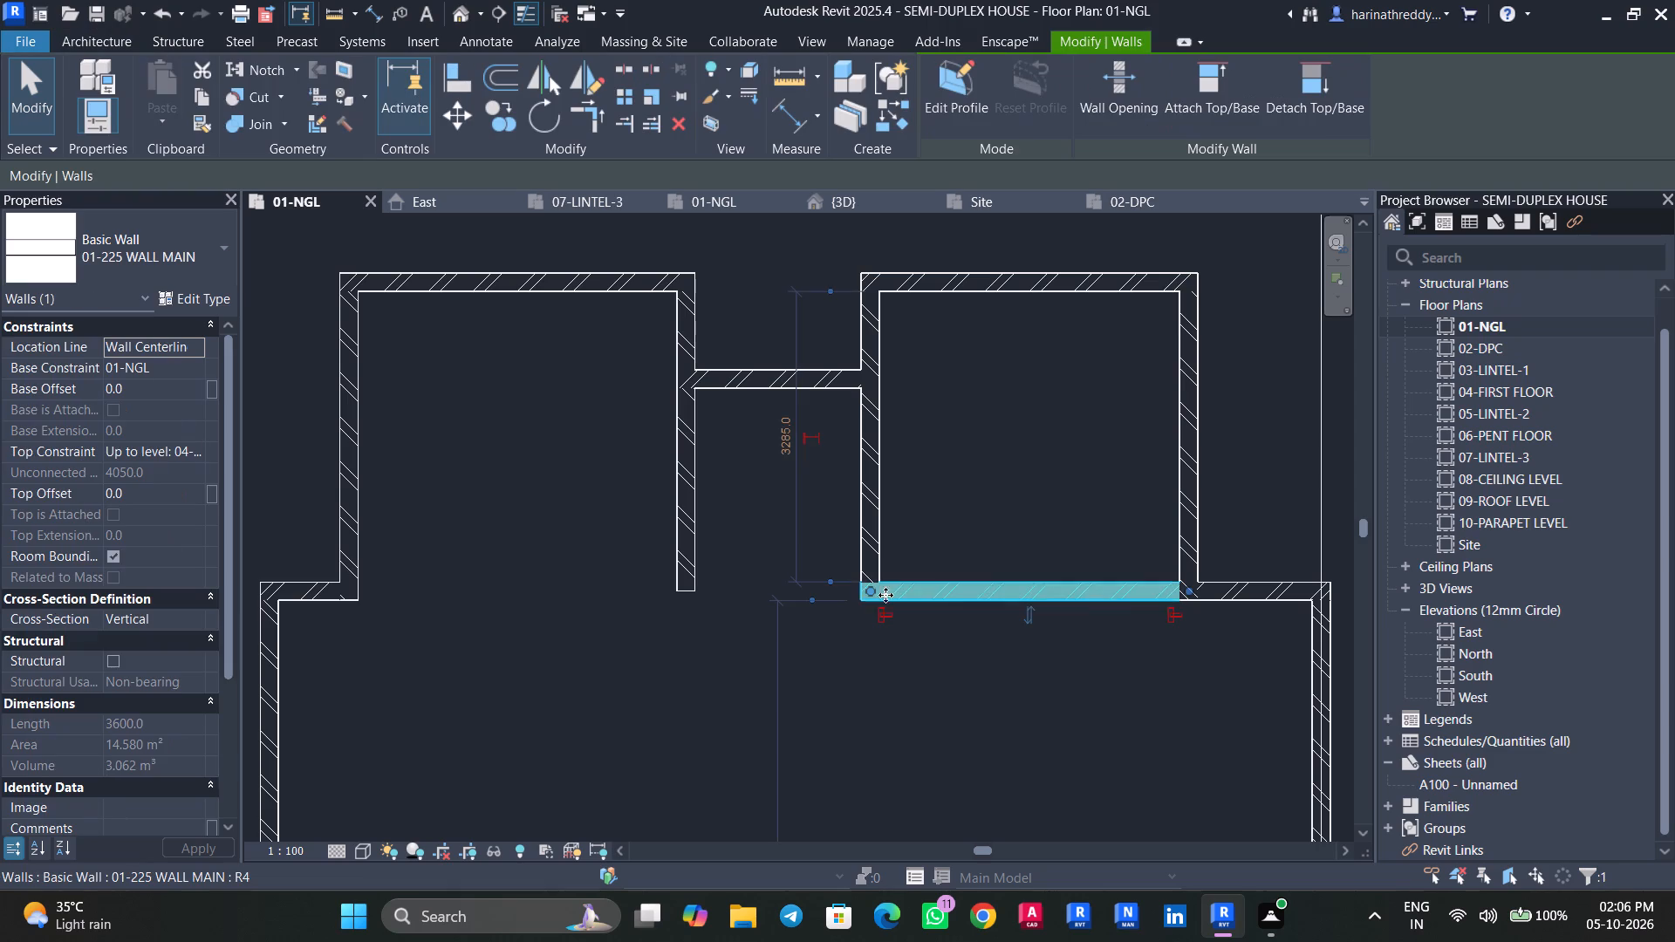
pyautogui.moveTo(863, 595); pyautogui.dragTo(397, 595)
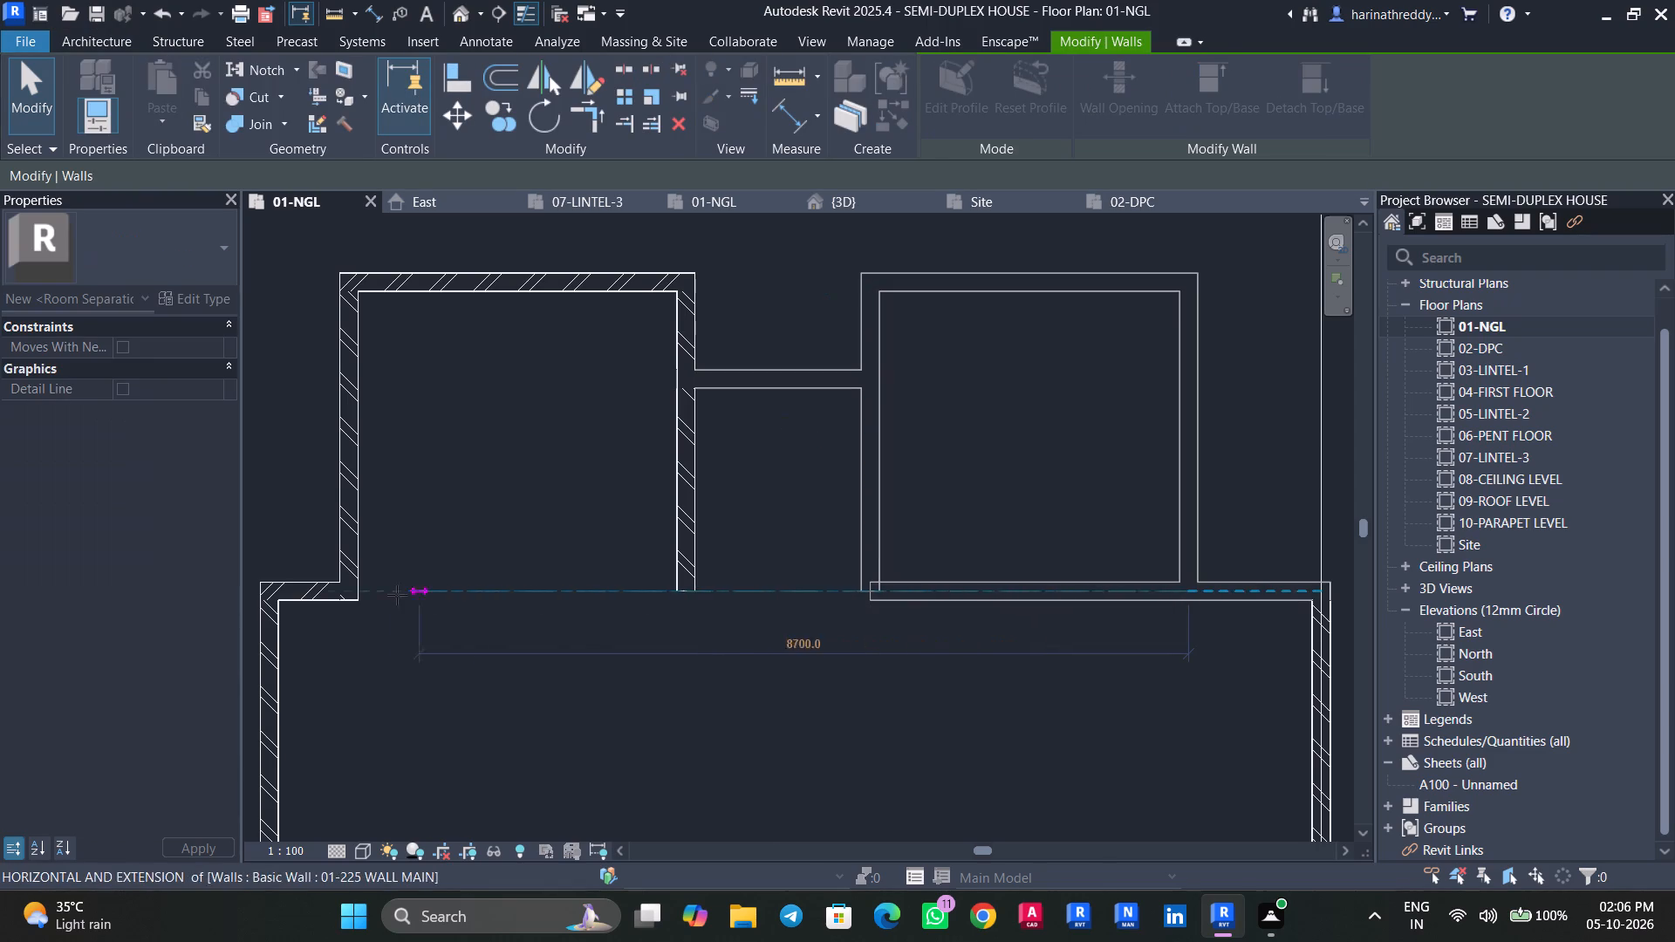
pyautogui.moveTo(397, 595); pyautogui.dragTo(348, 593)
pyautogui.press('Escape')
pyautogui.press('Escape')
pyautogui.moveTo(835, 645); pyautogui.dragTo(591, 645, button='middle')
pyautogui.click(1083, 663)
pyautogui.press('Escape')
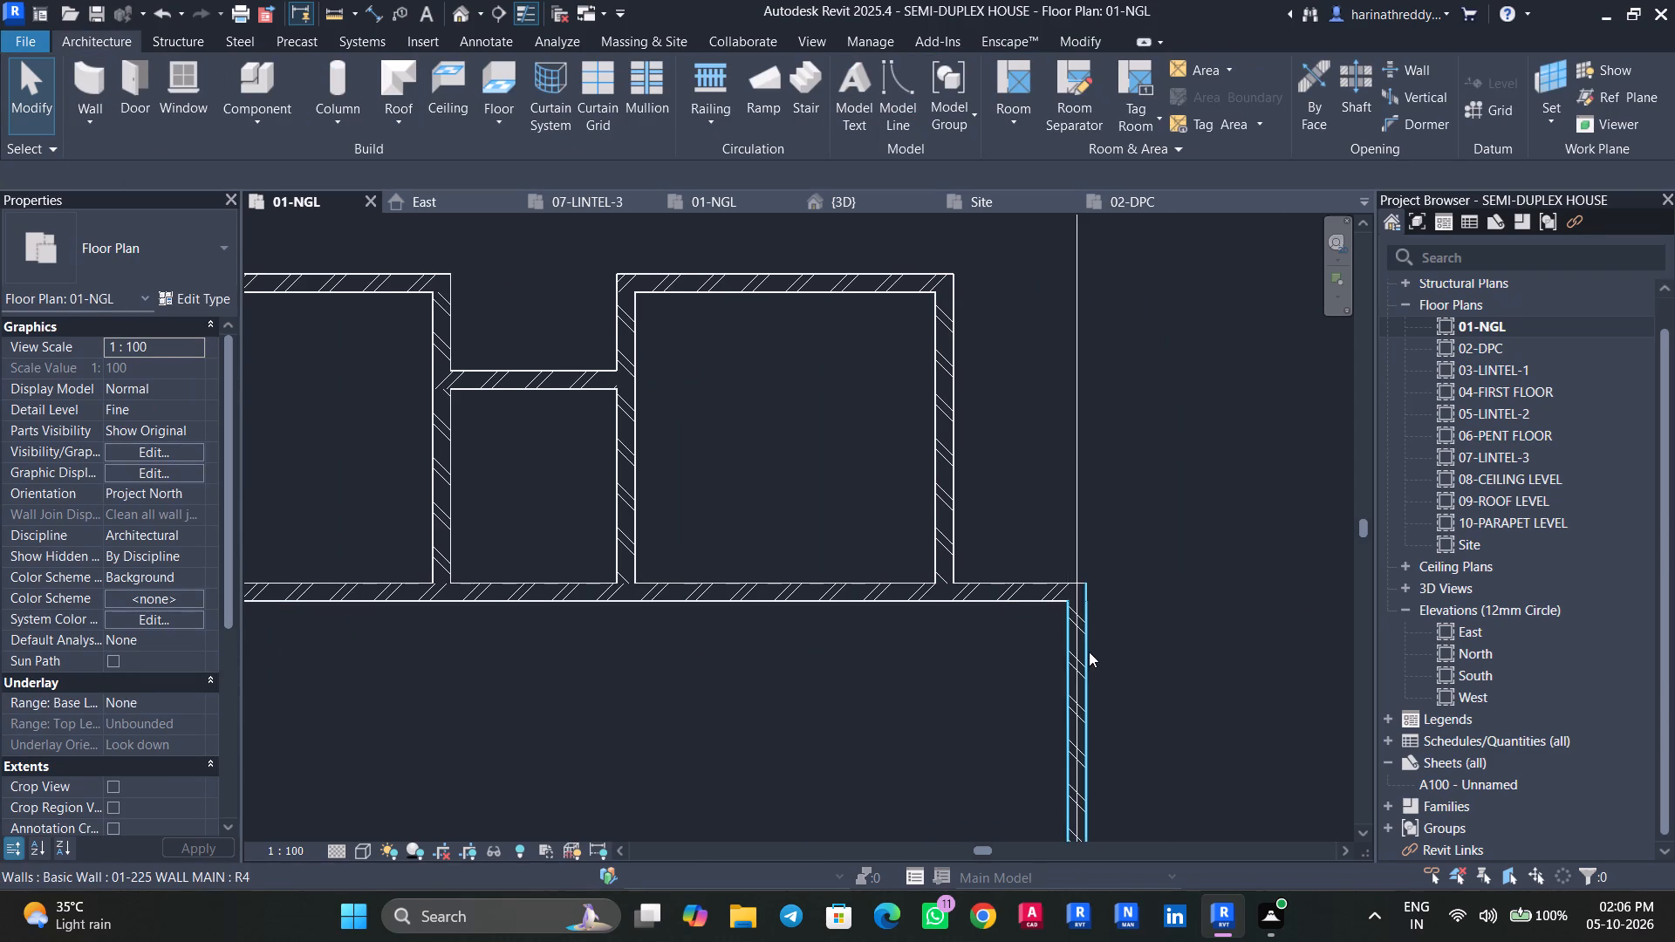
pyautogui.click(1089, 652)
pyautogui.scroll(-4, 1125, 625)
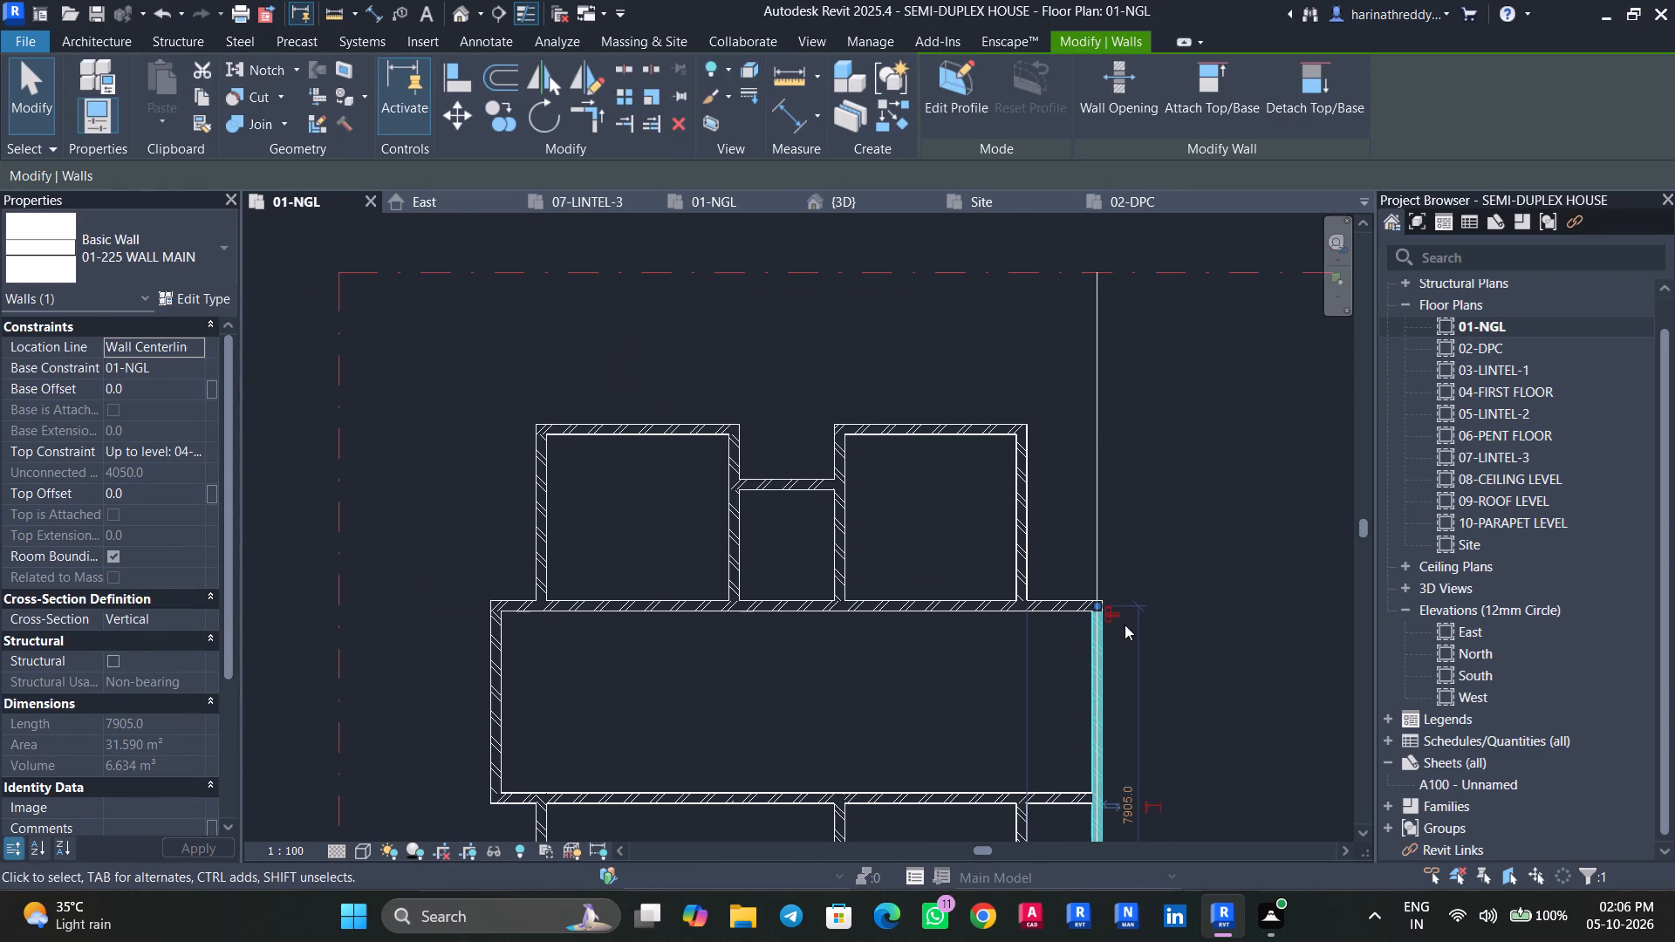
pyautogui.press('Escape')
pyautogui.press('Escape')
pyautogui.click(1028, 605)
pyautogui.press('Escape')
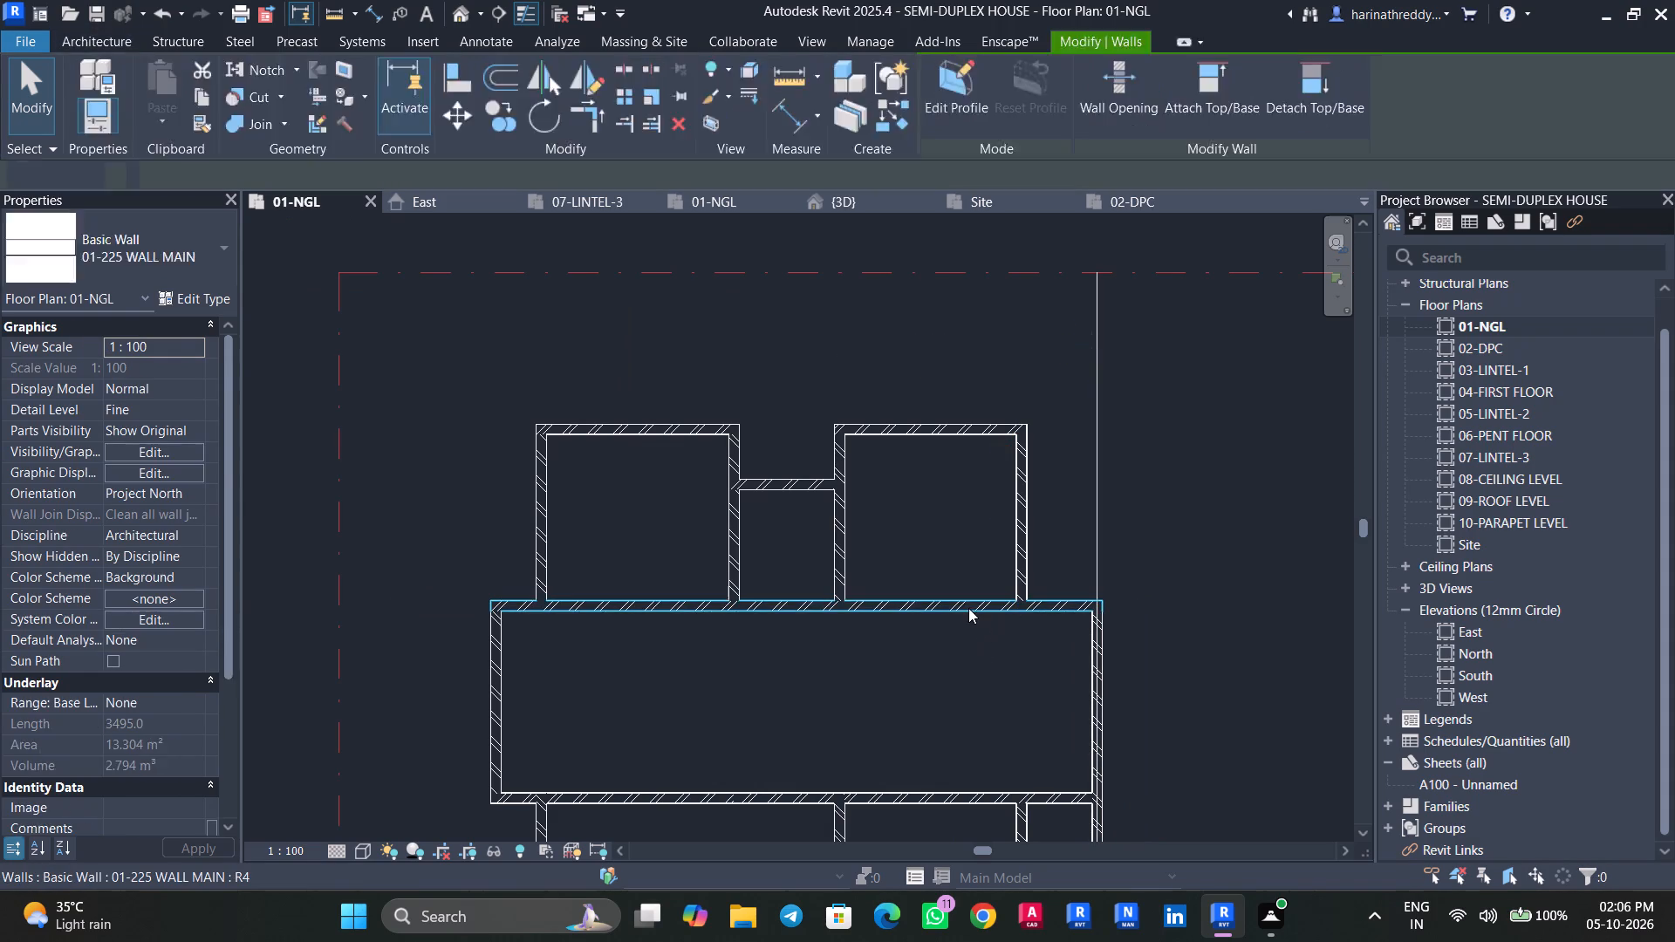
# Set the central hall's north wall 3600 mm from the inner face of the north-west room's north wall.
pyautogui.click(968, 604)
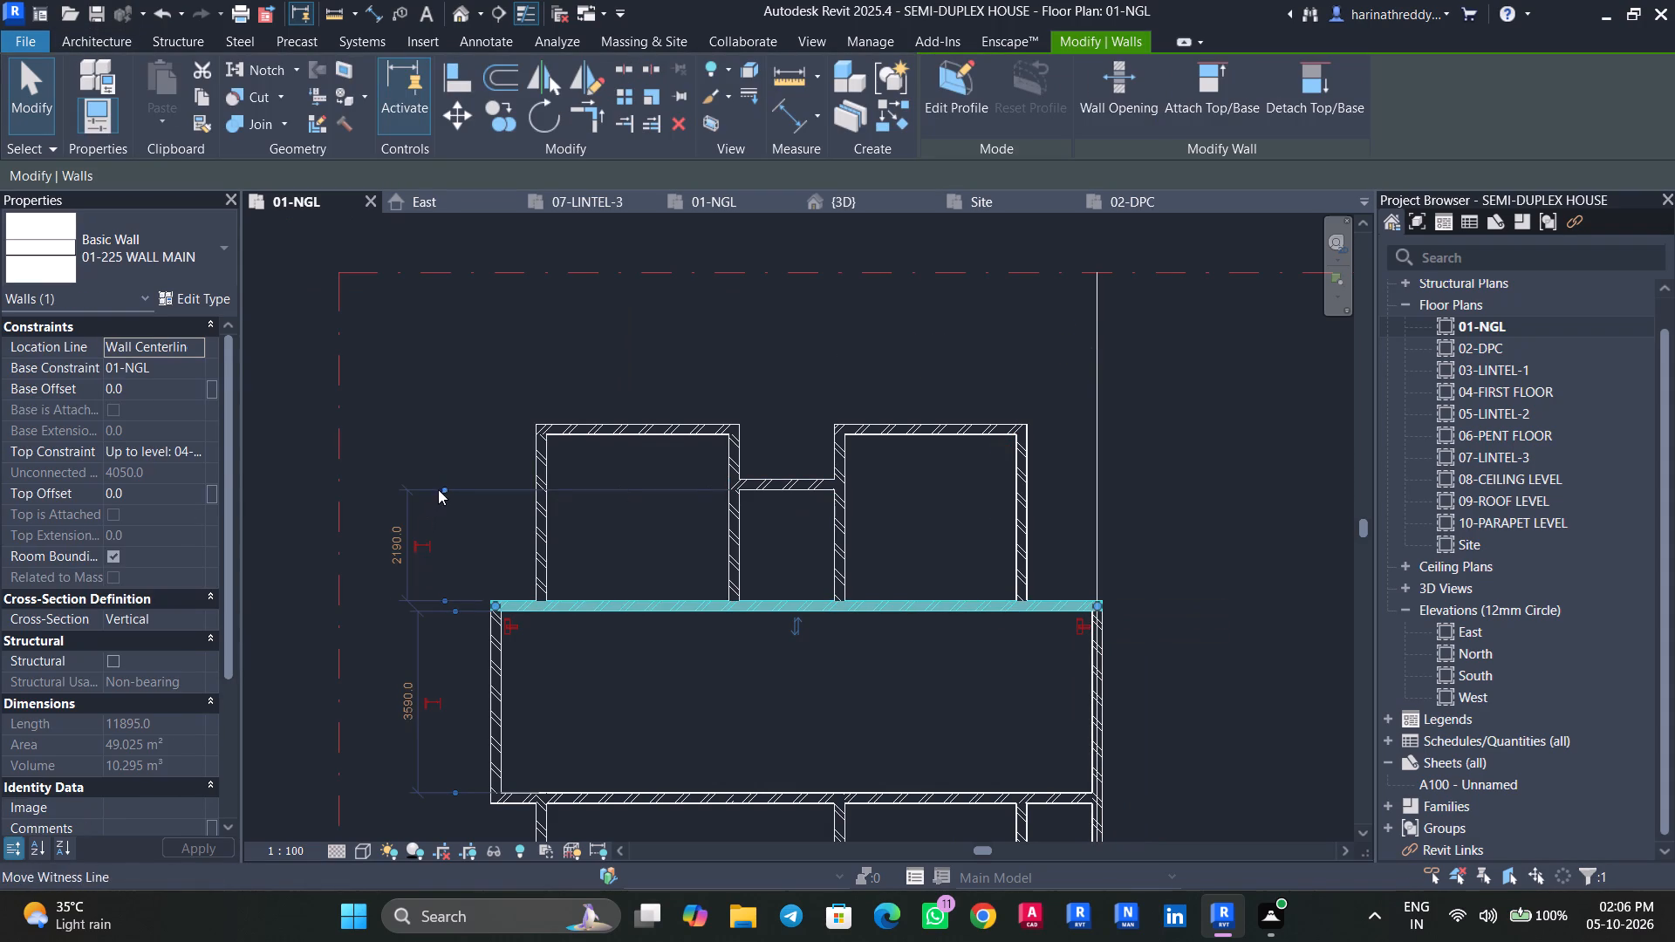
pyautogui.moveTo(445, 483); pyautogui.dragTo(559, 427)
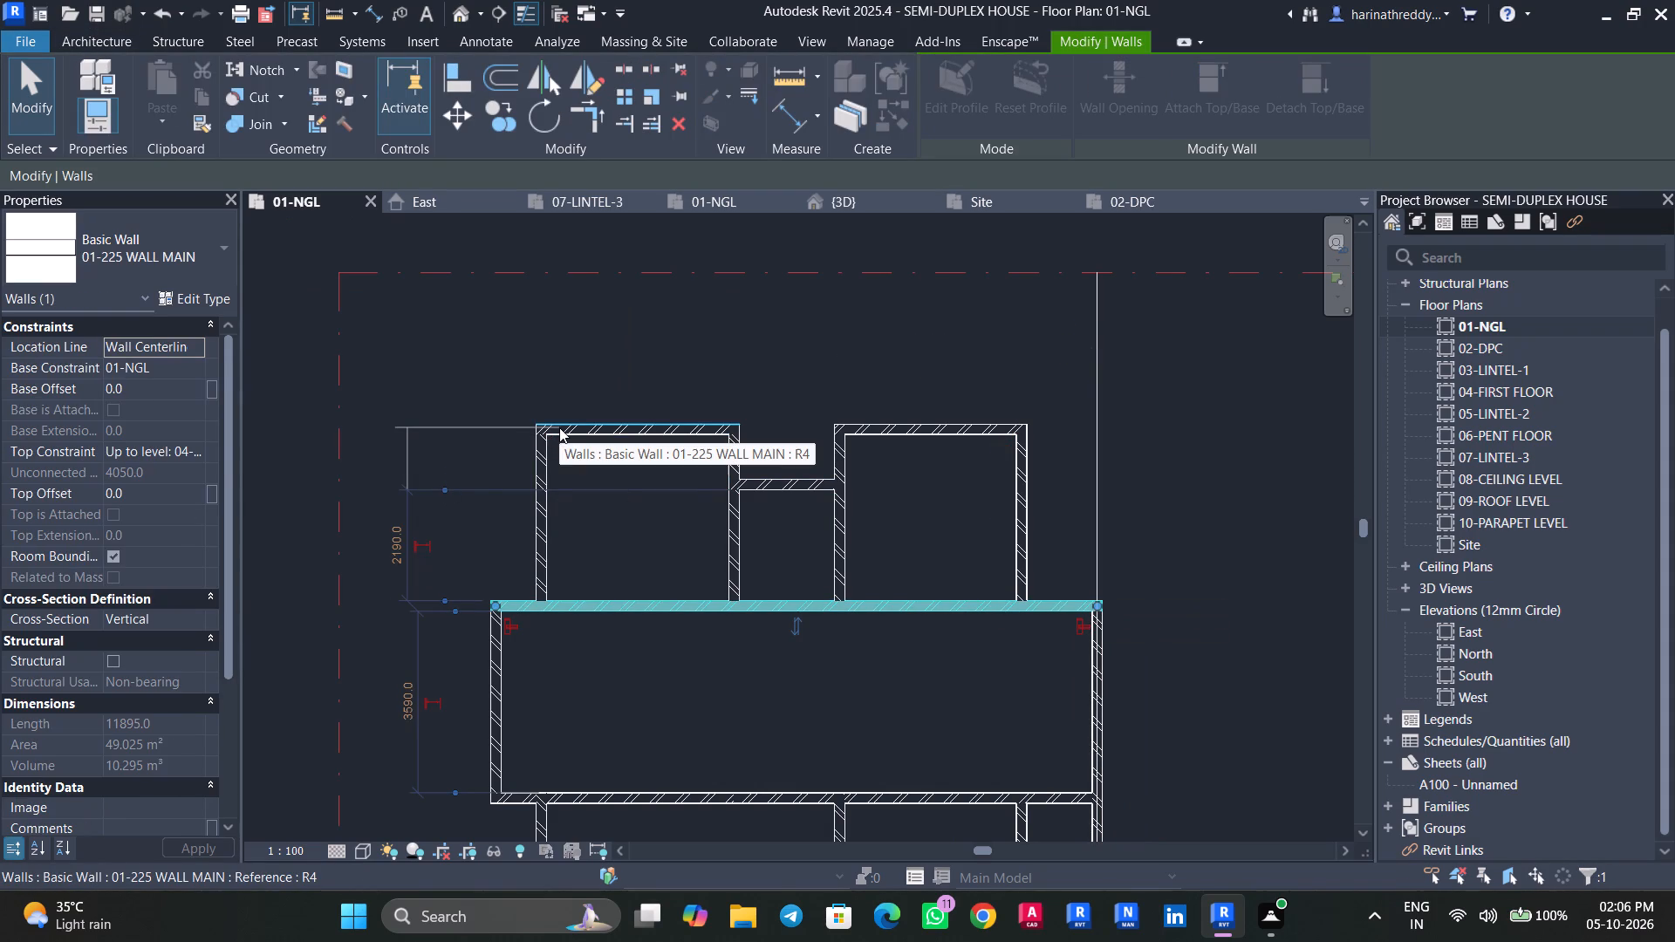
pyautogui.moveTo(559, 427); pyautogui.dragTo(554, 422)
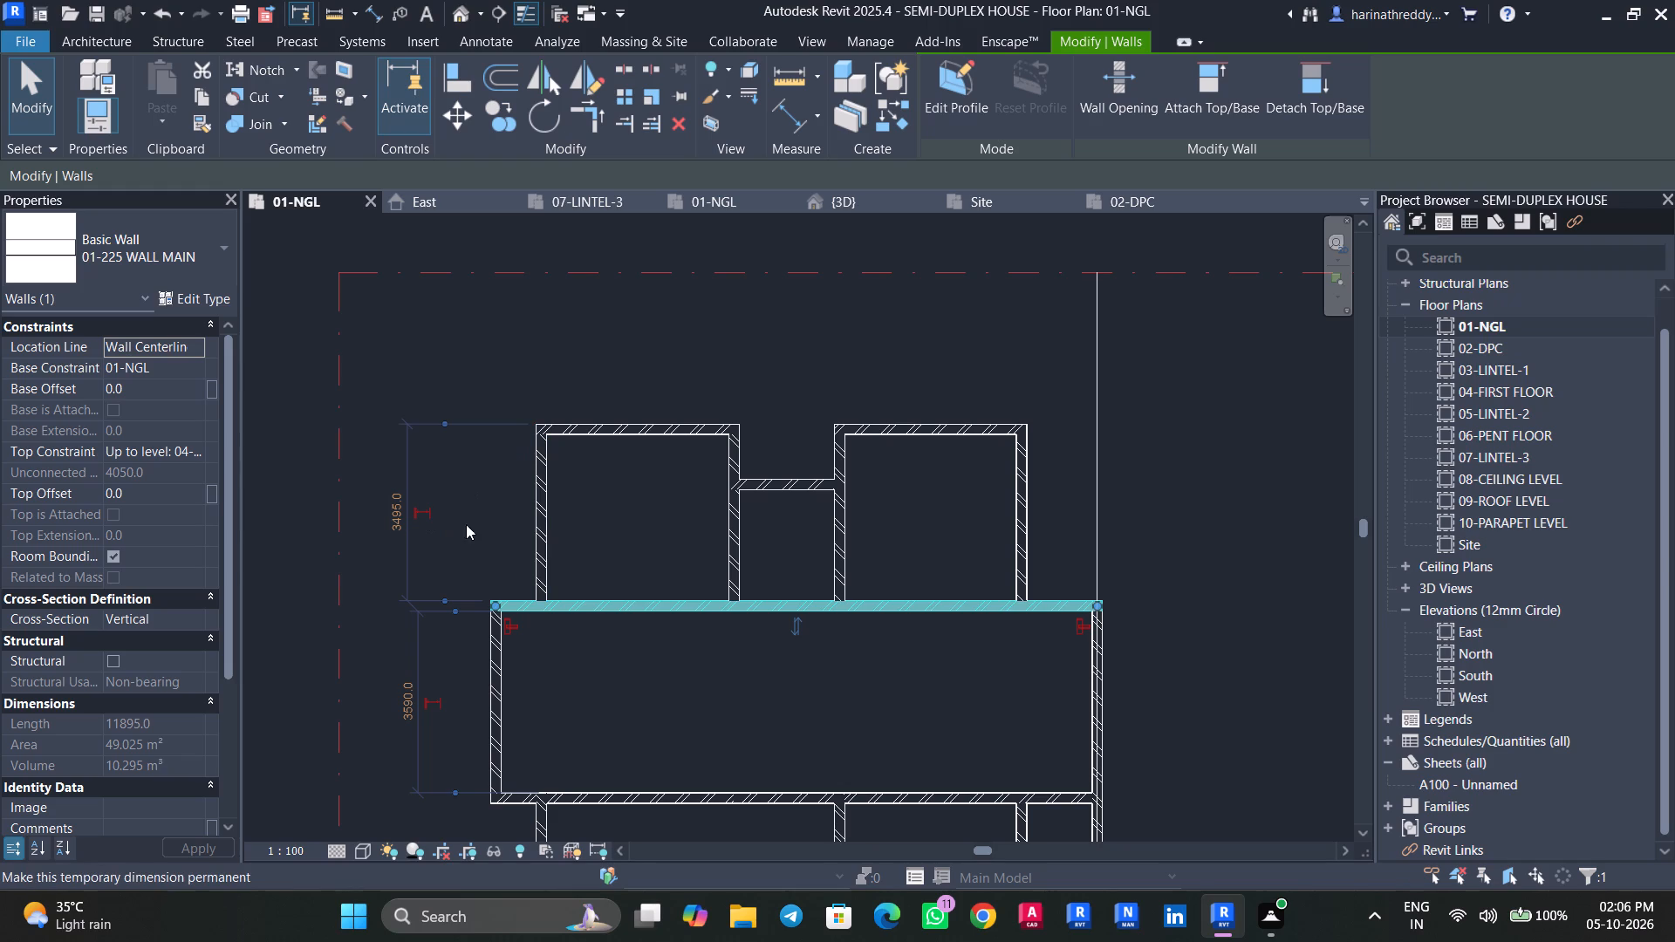
pyautogui.moveTo(438, 423); pyautogui.dragTo(520, 452)
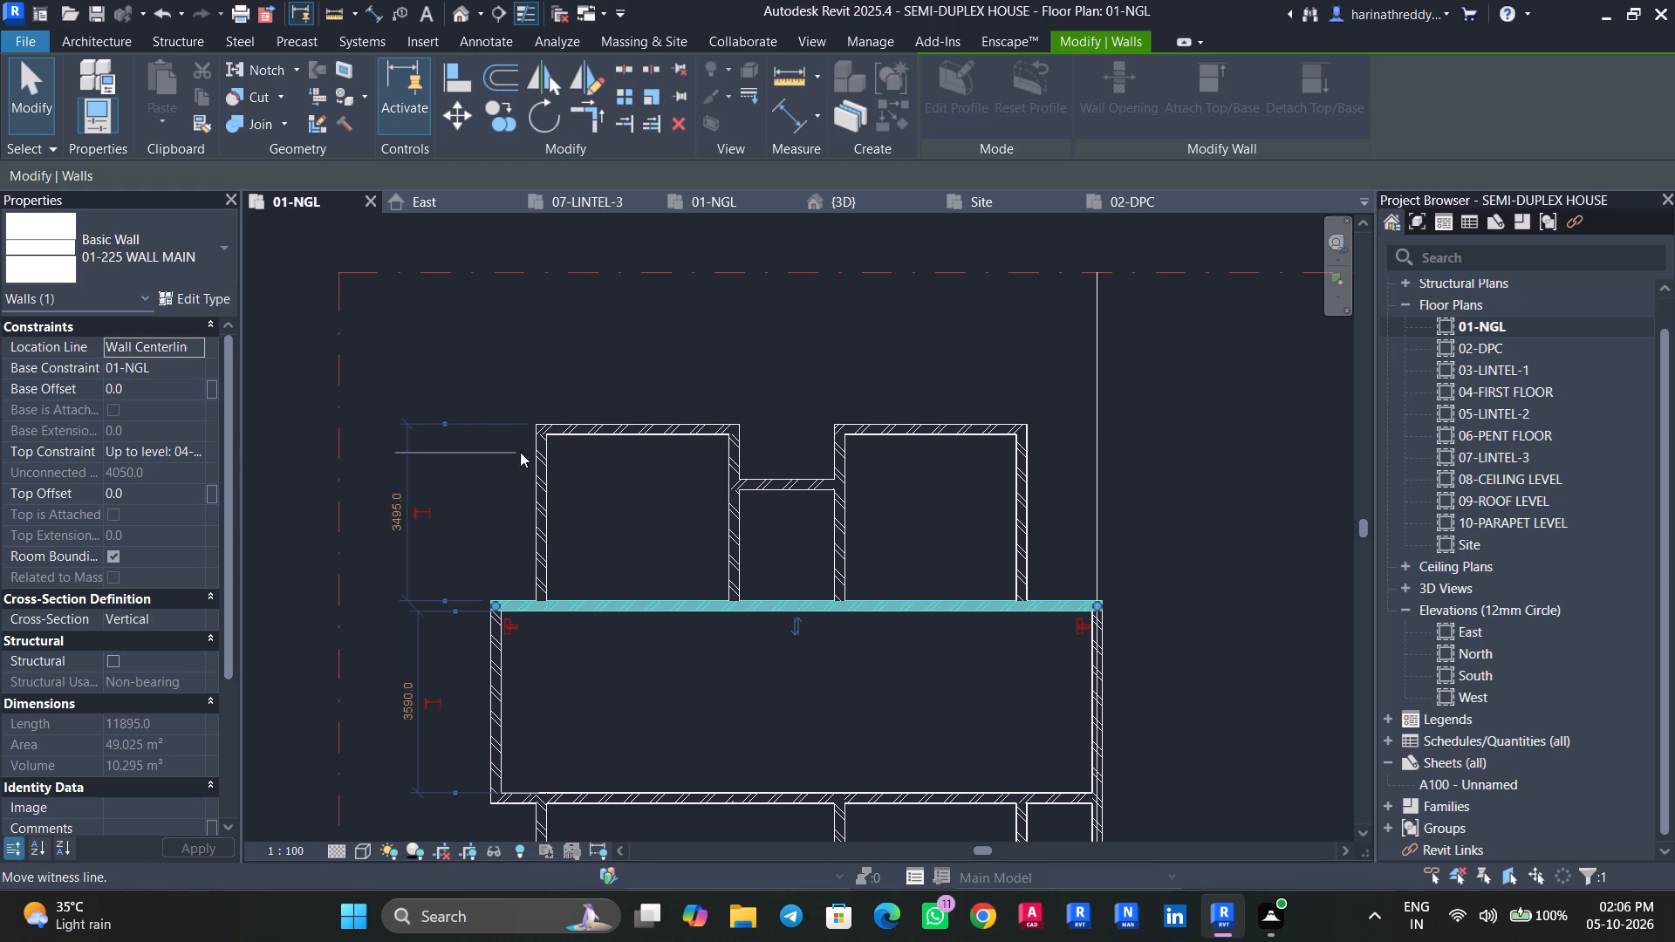
pyautogui.moveTo(520, 452); pyautogui.dragTo(567, 439)
pyautogui.click(392, 516)
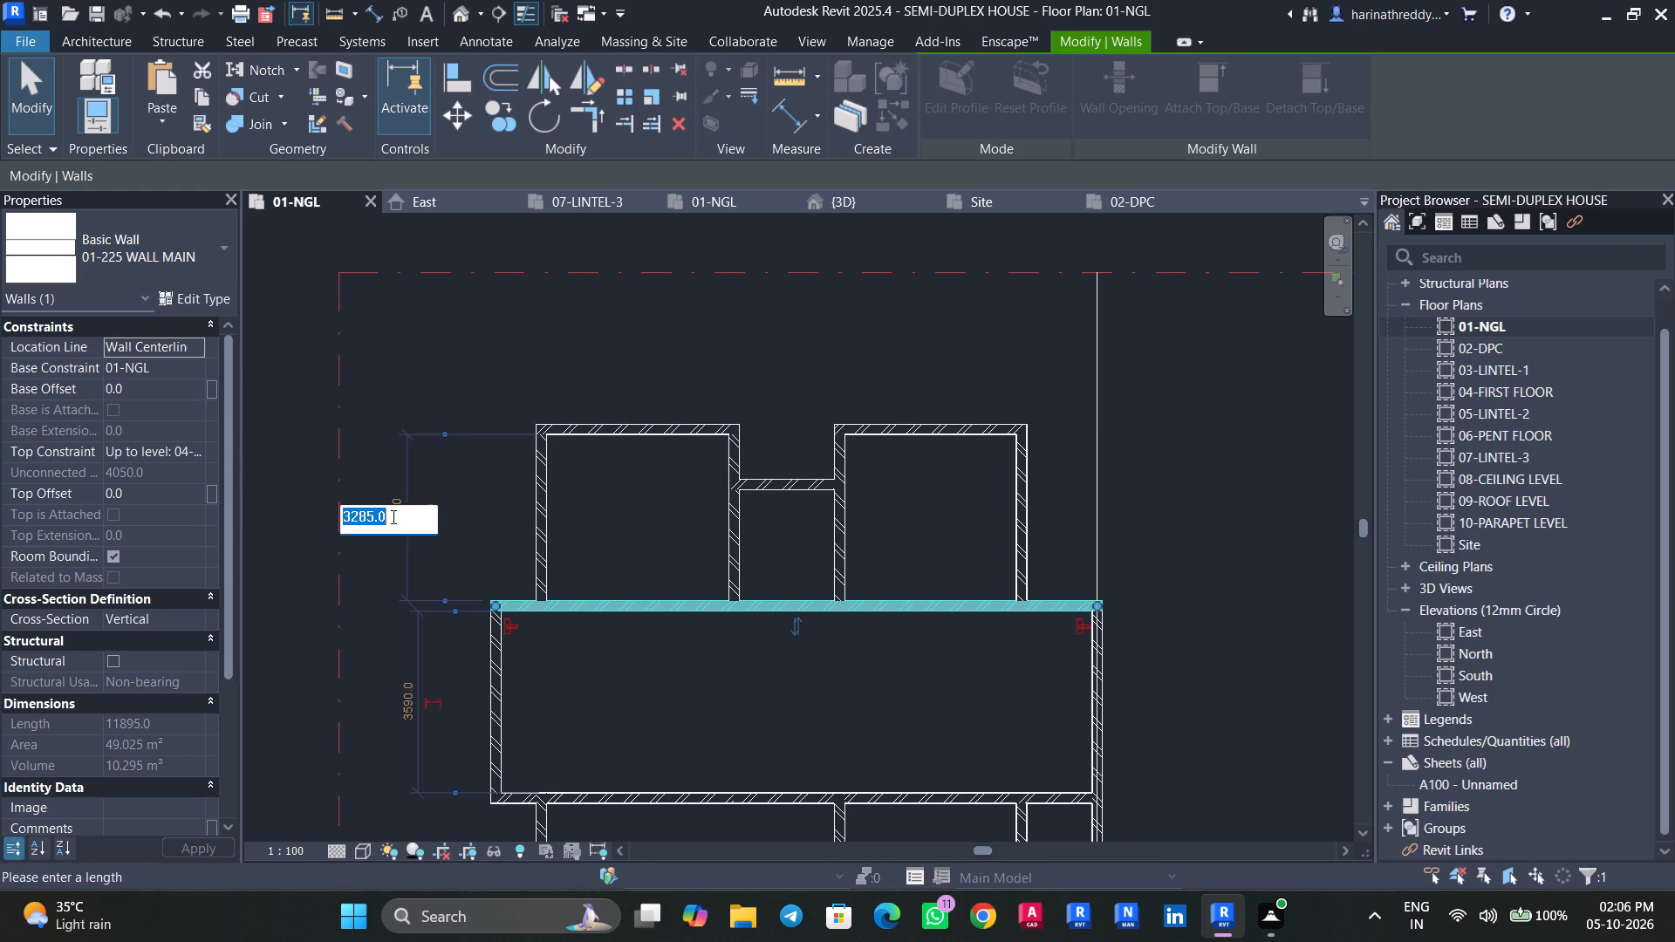
pyautogui.press('3')
pyautogui.write('600')
pyautogui.press('Return')
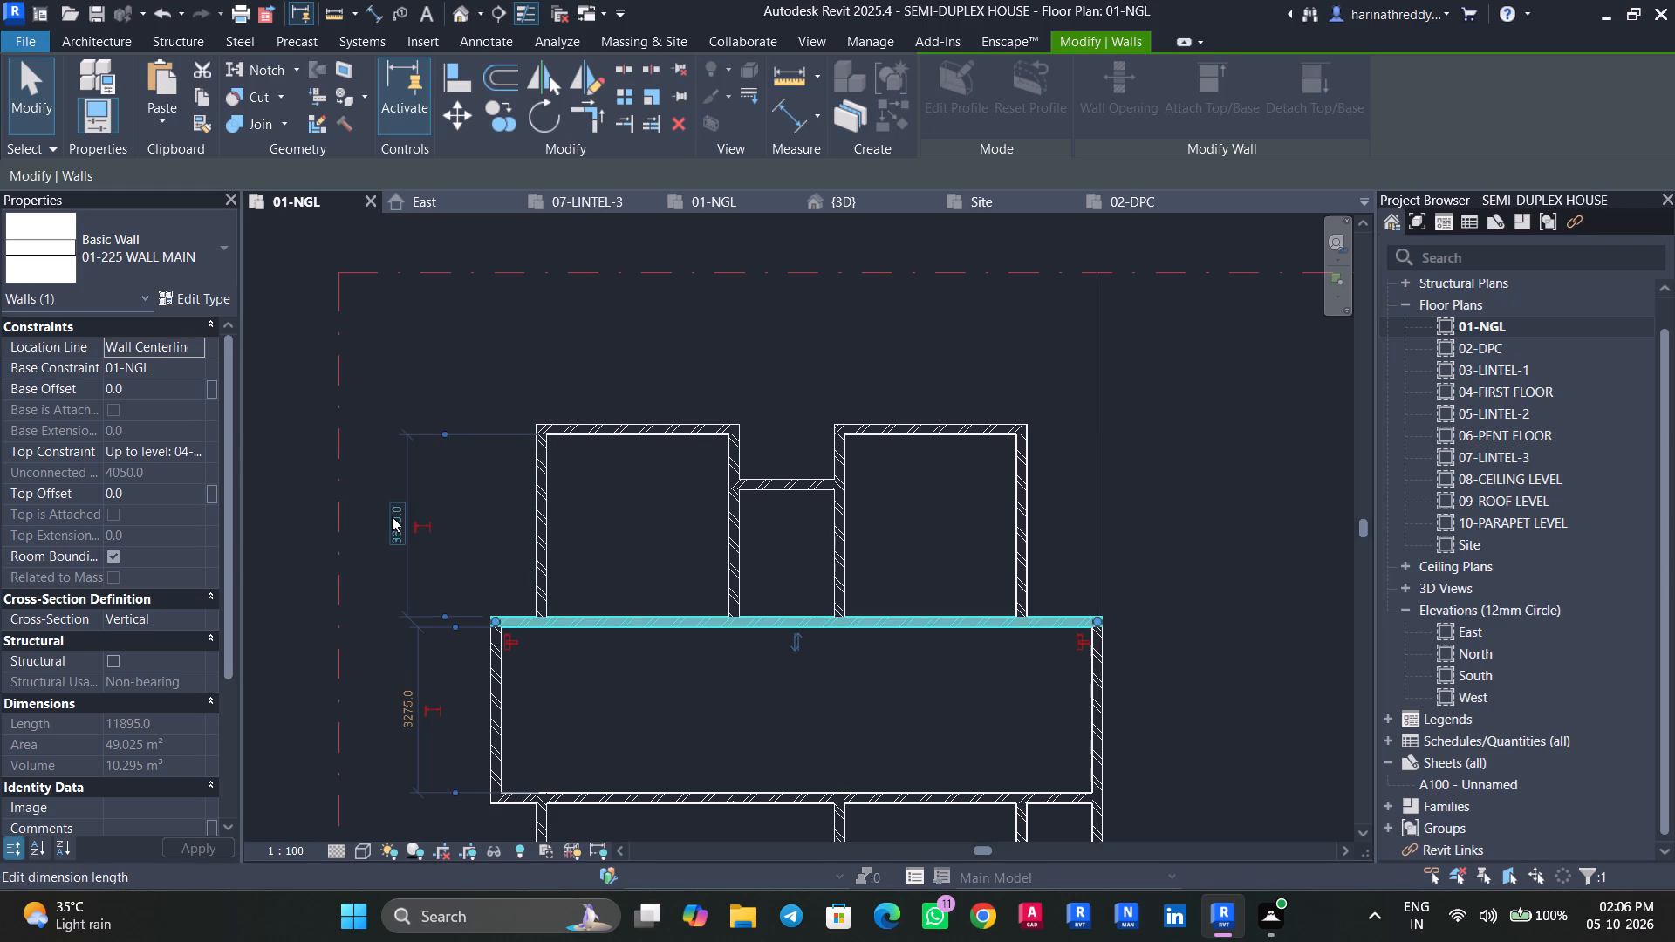
pyautogui.click(465, 580)
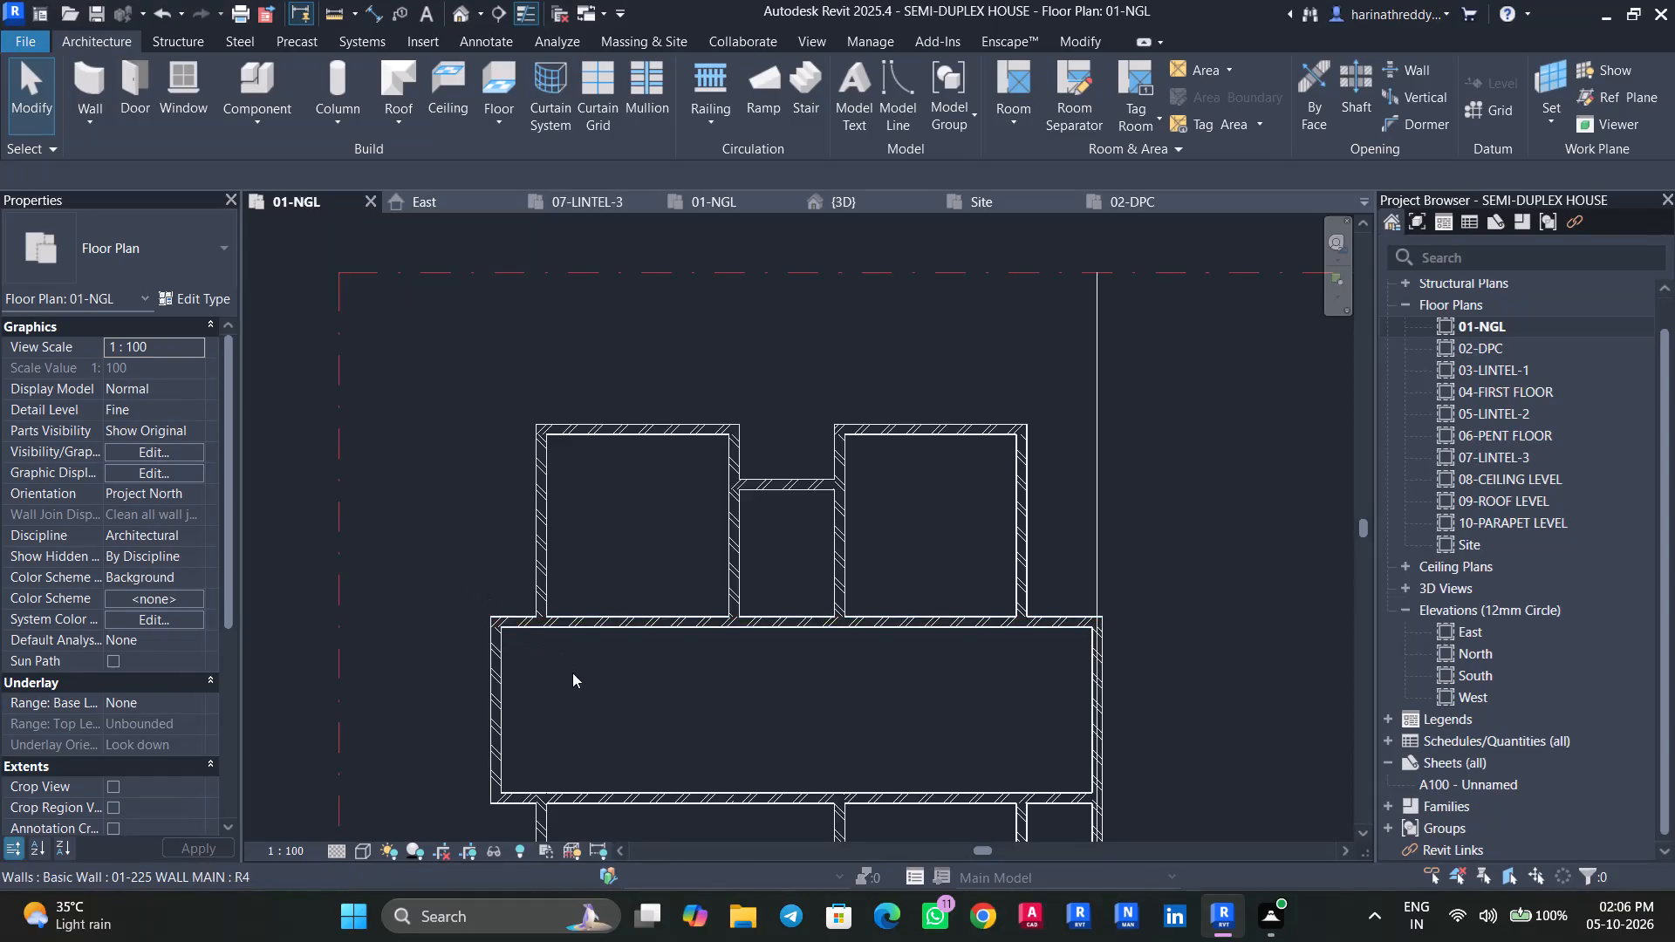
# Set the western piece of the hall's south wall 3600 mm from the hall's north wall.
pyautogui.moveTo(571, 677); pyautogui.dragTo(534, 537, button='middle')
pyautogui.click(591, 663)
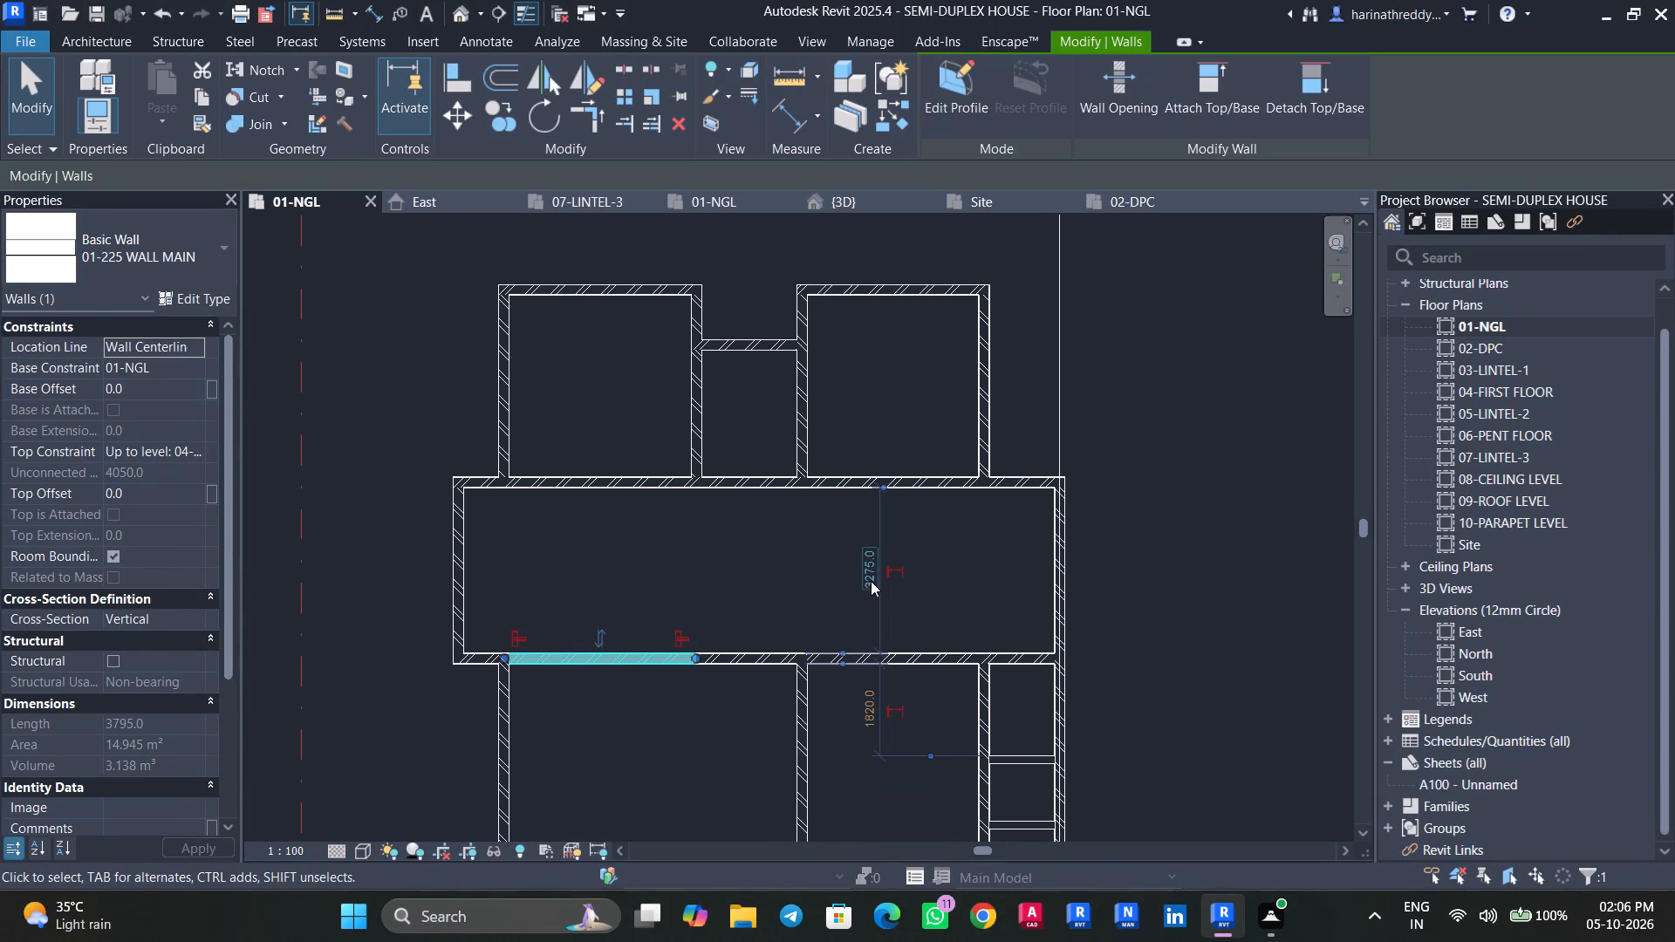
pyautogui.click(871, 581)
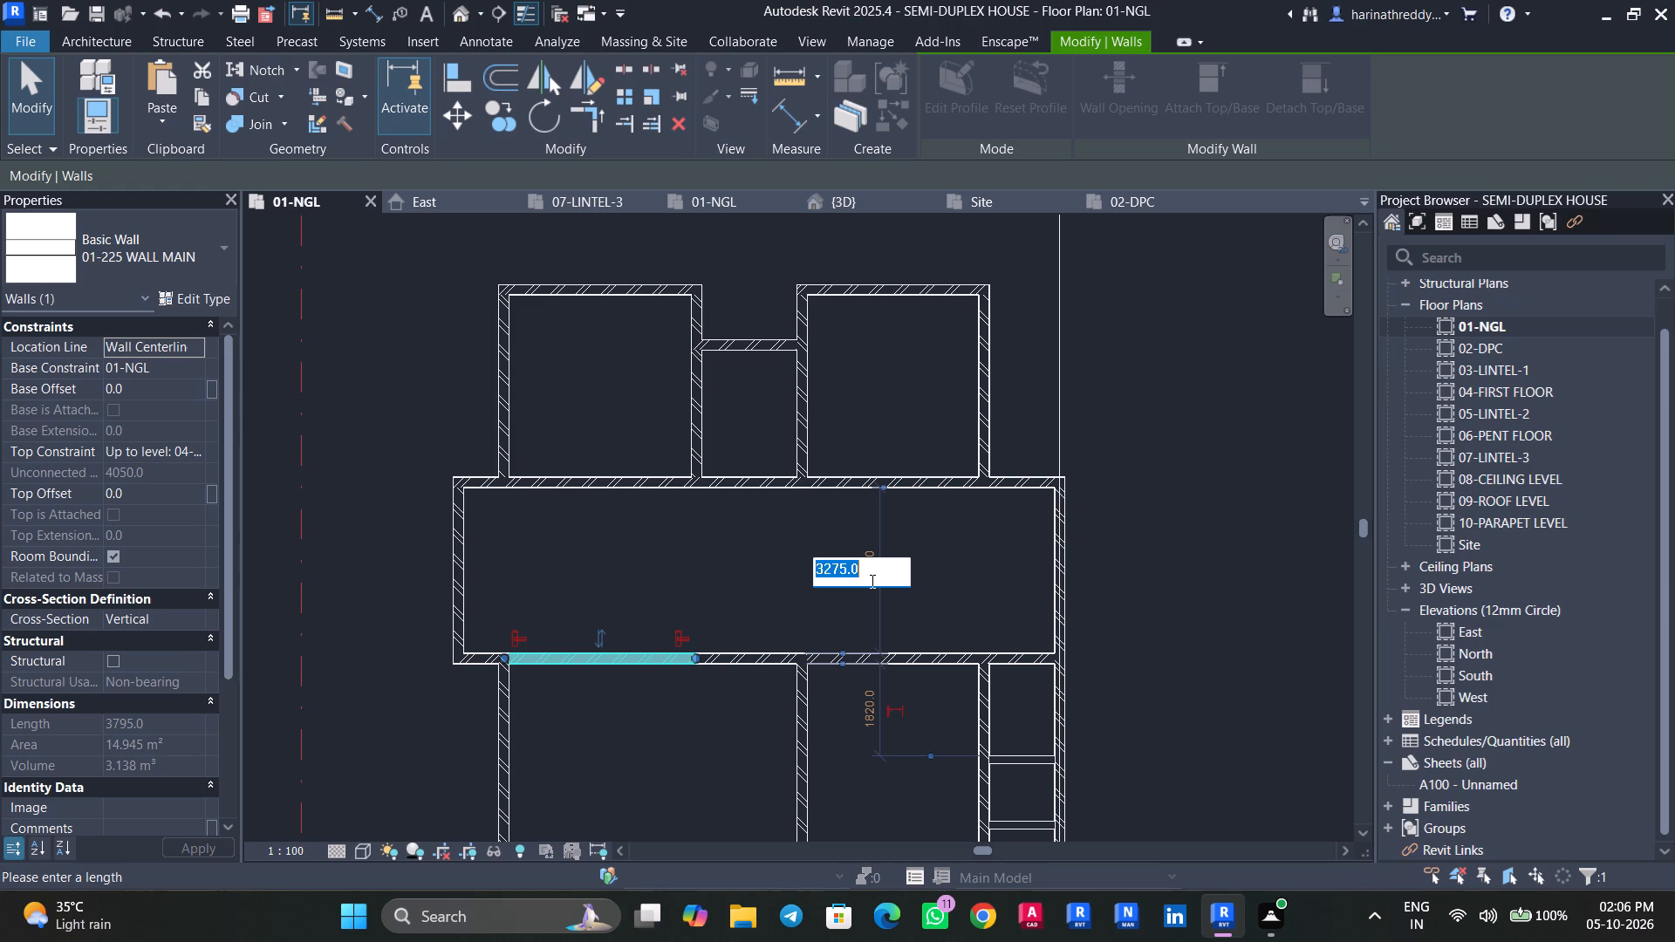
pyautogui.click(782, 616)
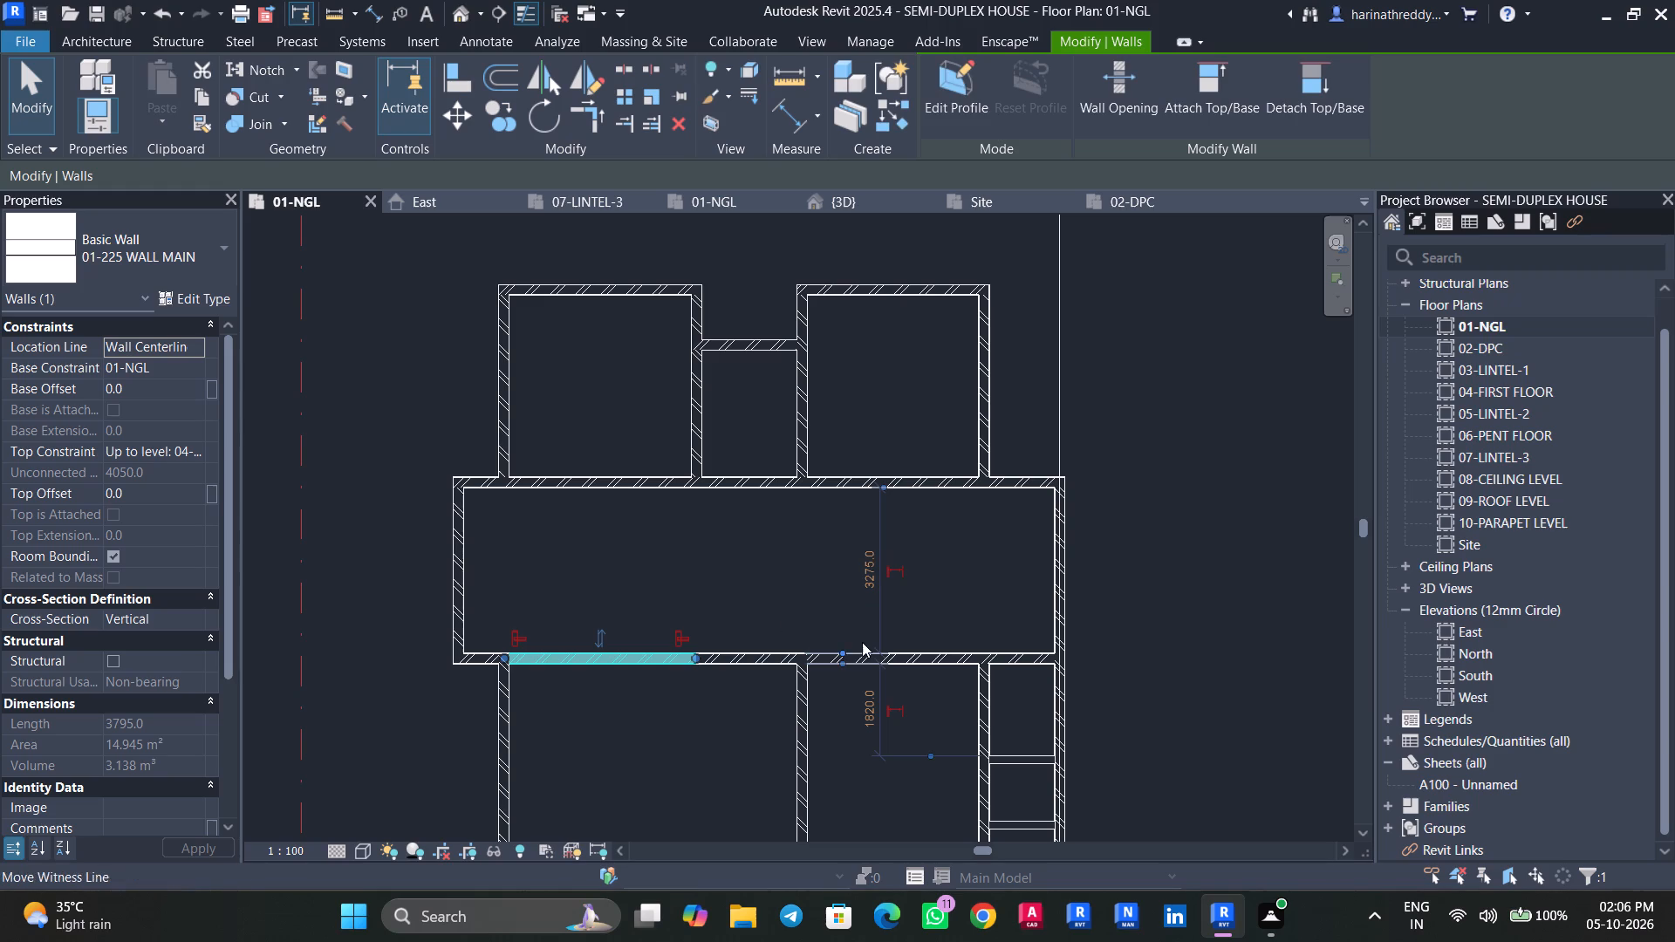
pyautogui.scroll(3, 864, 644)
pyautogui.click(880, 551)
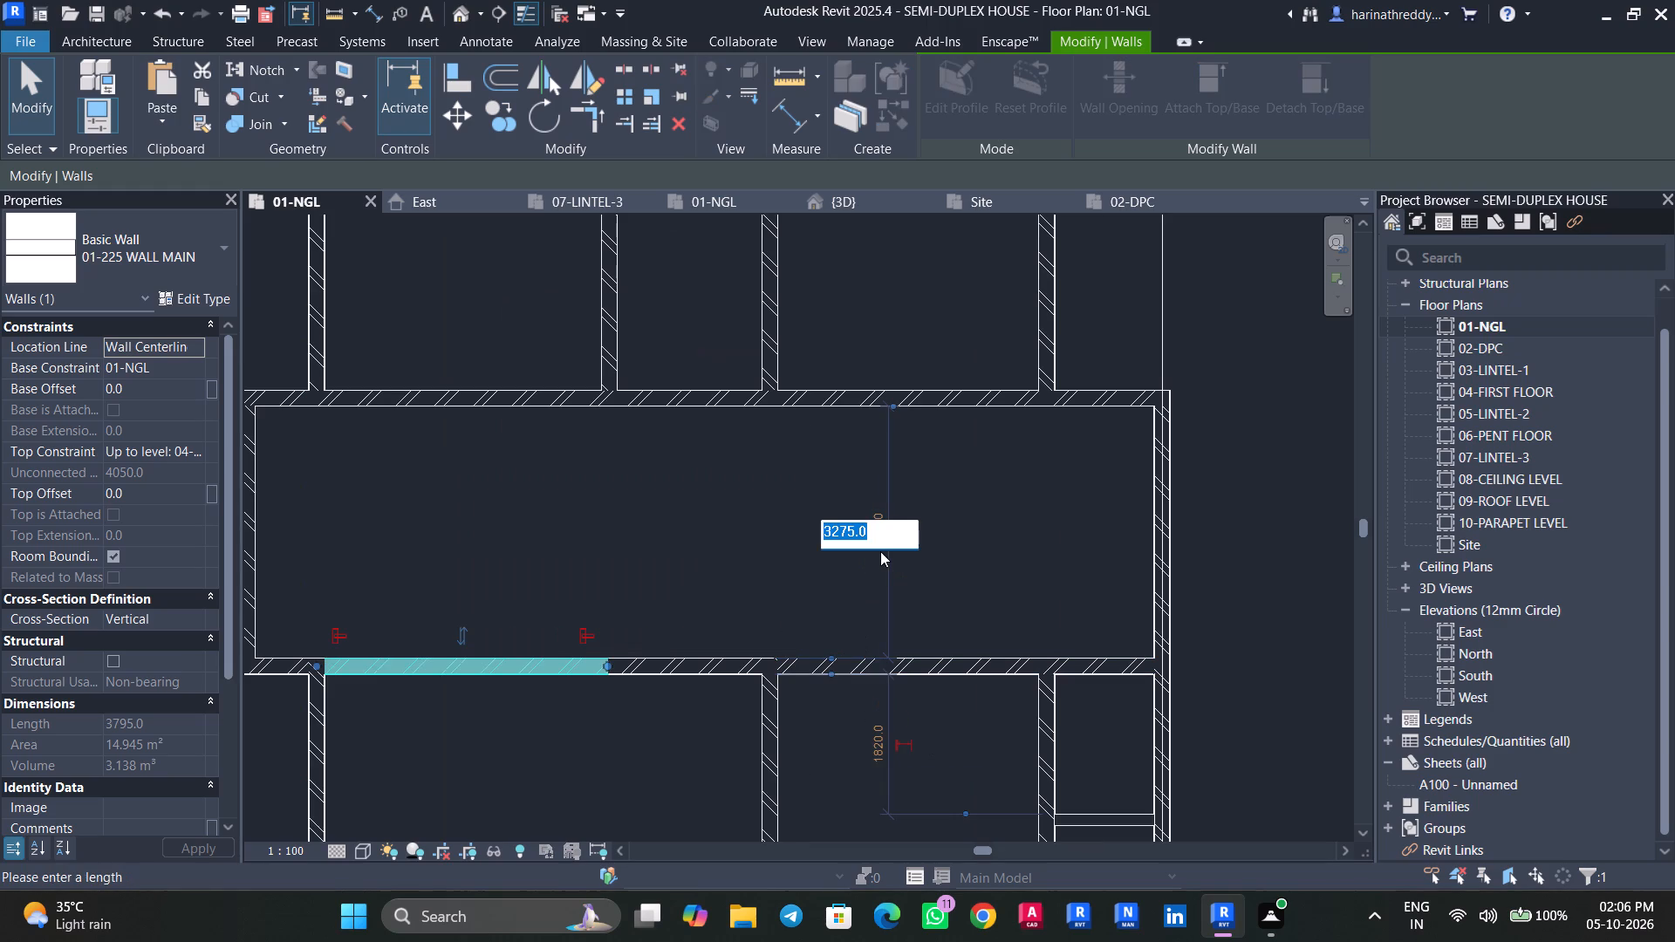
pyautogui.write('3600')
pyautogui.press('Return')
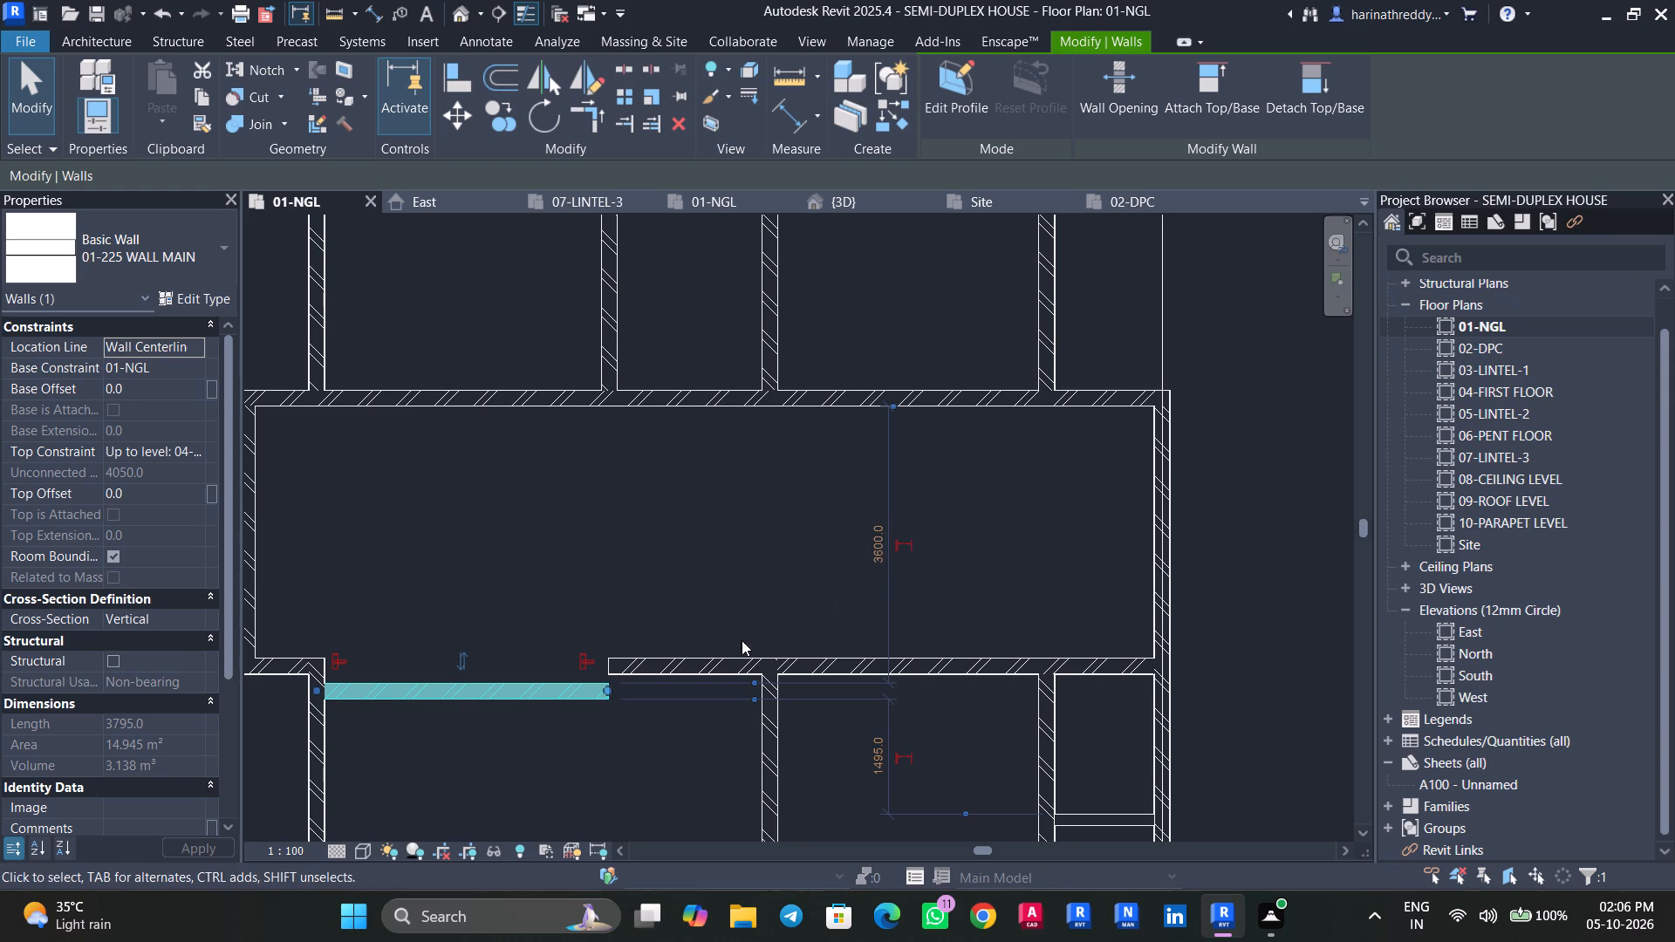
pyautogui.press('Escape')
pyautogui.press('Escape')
# Set the middle piece of the hall's south wall 3600 mm from the hall's north wall.
pyautogui.click(701, 659)
pyautogui.click(1219, 521)
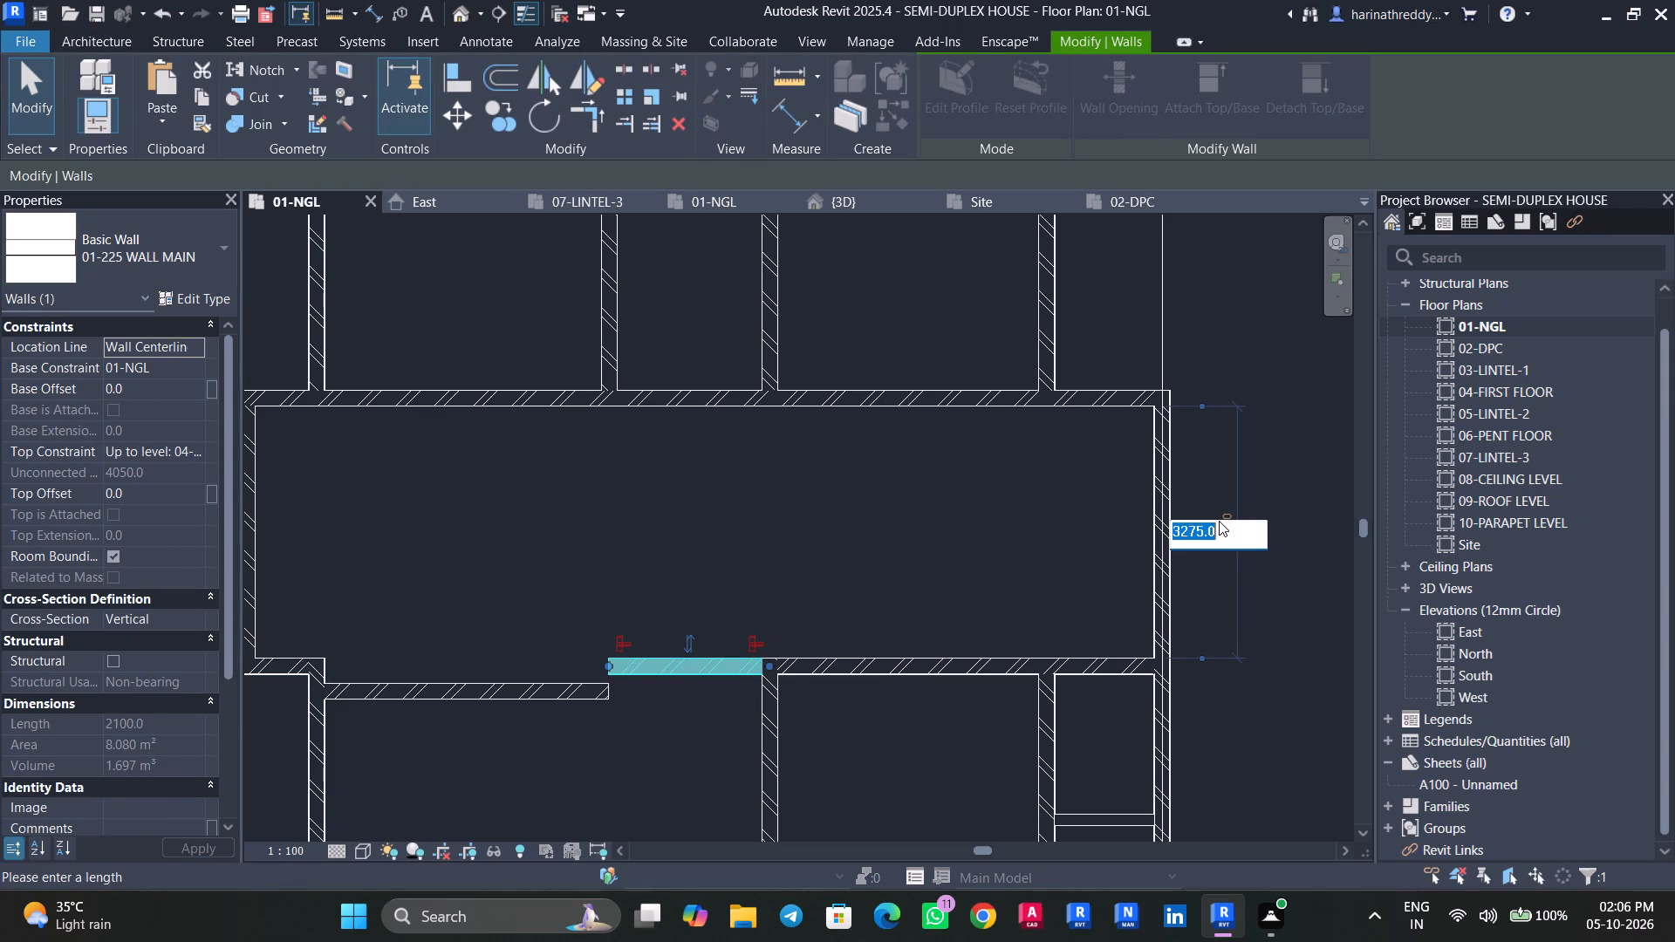
pyautogui.write('3600')
pyautogui.press('Return')
pyautogui.press('Escape')
pyautogui.press('Escape')
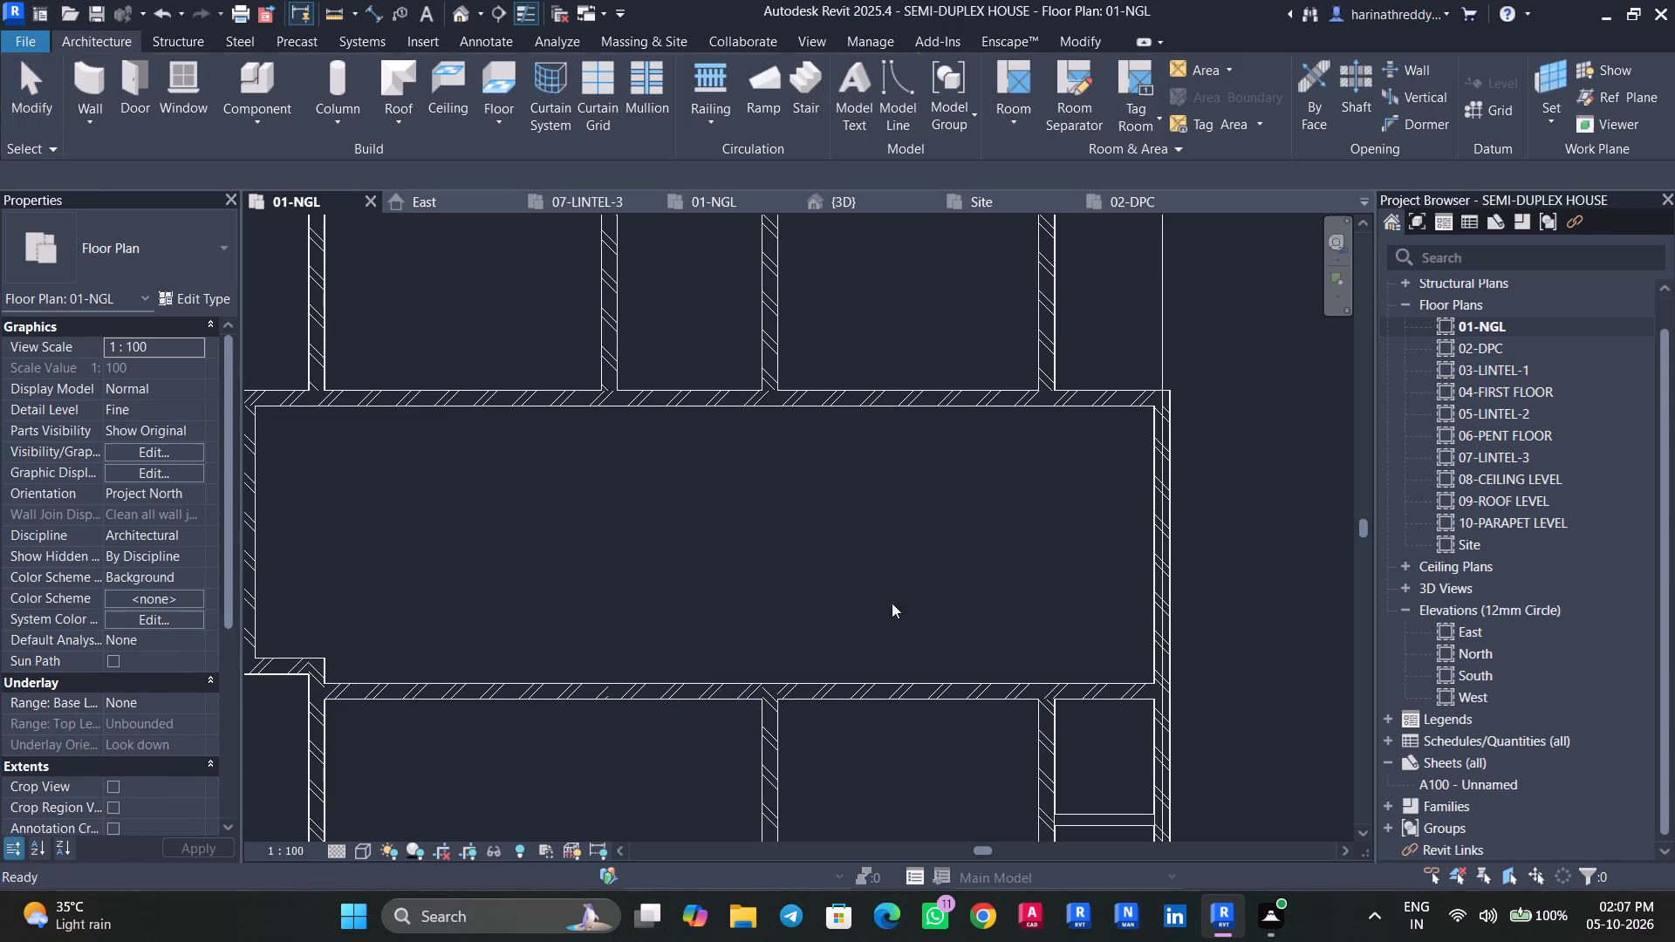
# Delete the western piece of the hall's south wall, above the large south-west room.
pyautogui.scroll(-3, 901, 590)
pyautogui.moveTo(905, 585); pyautogui.dragTo(939, 531, button='middle')
pyautogui.click(793, 597)
pyautogui.press('Escape')
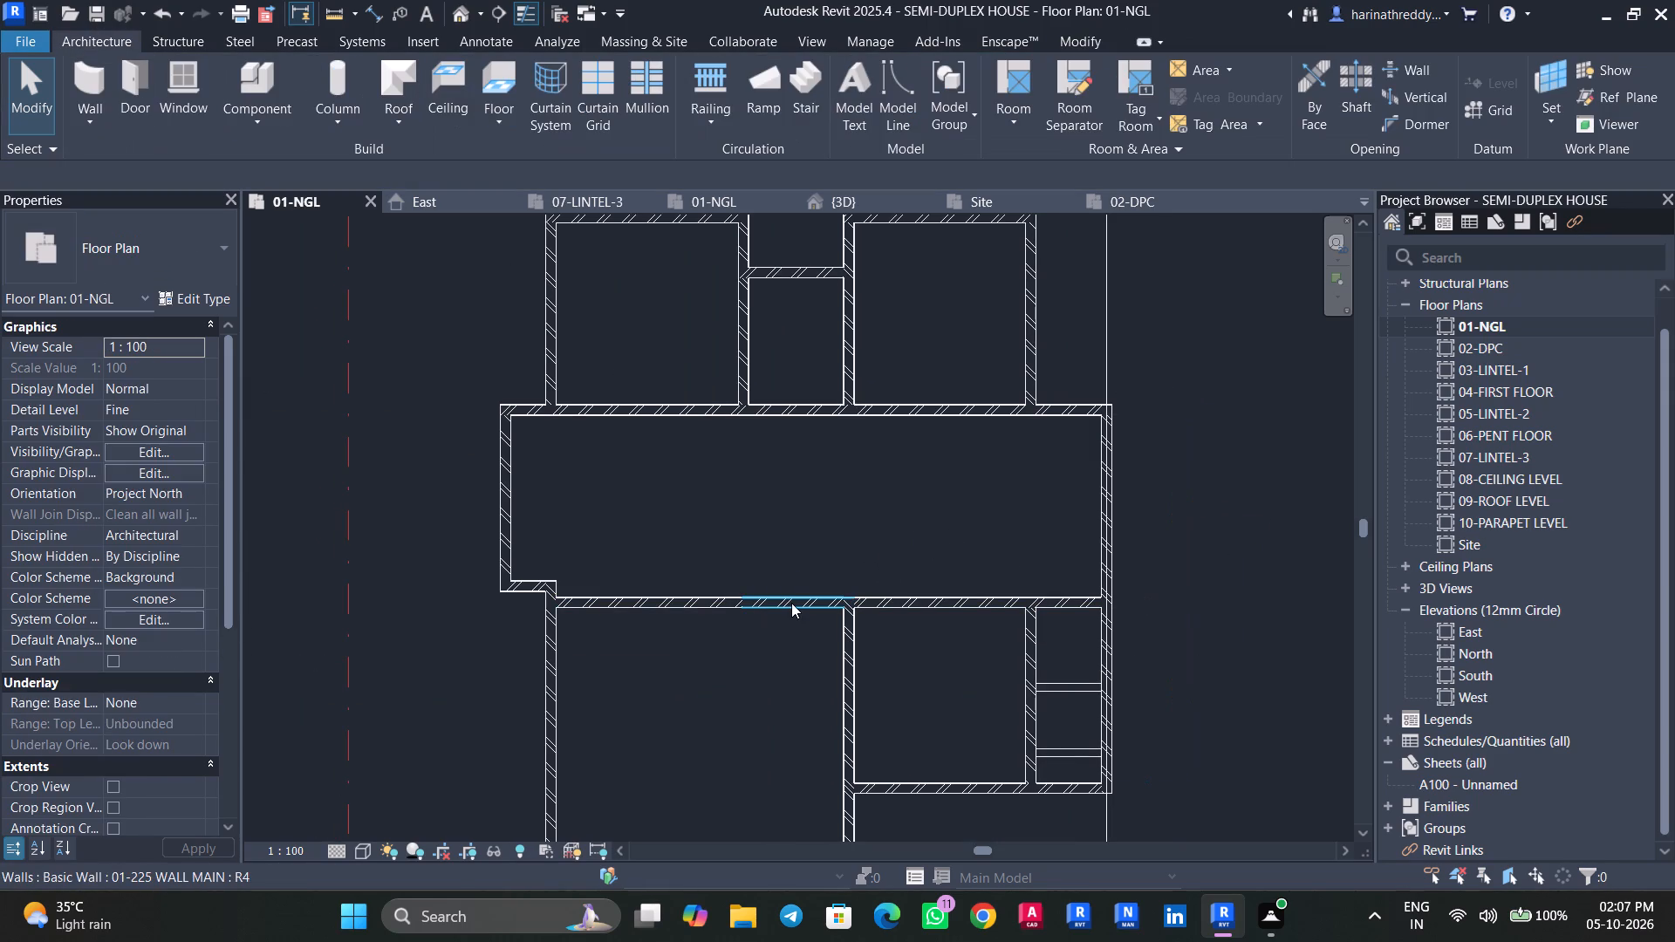
pyautogui.click(698, 602)
pyautogui.press('Delete')
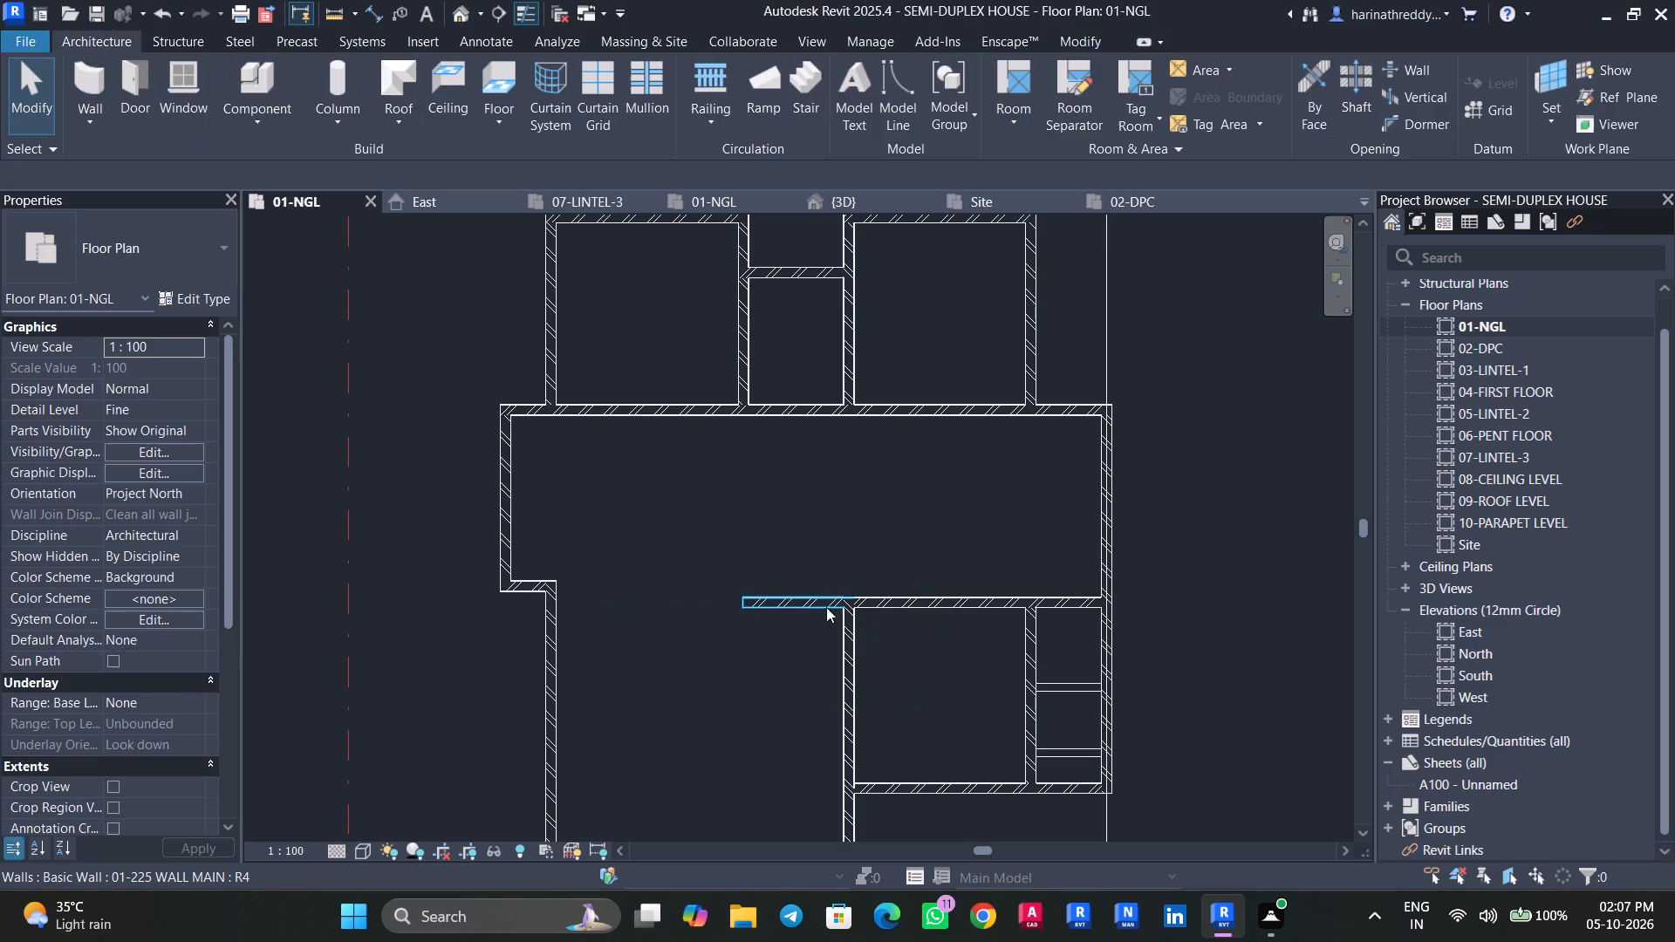
# Extend the hall's remaining south wall west to join the large south-west room's west wall.
pyautogui.click(825, 604)
pyautogui.moveTo(742, 597); pyautogui.dragTo(557, 603)
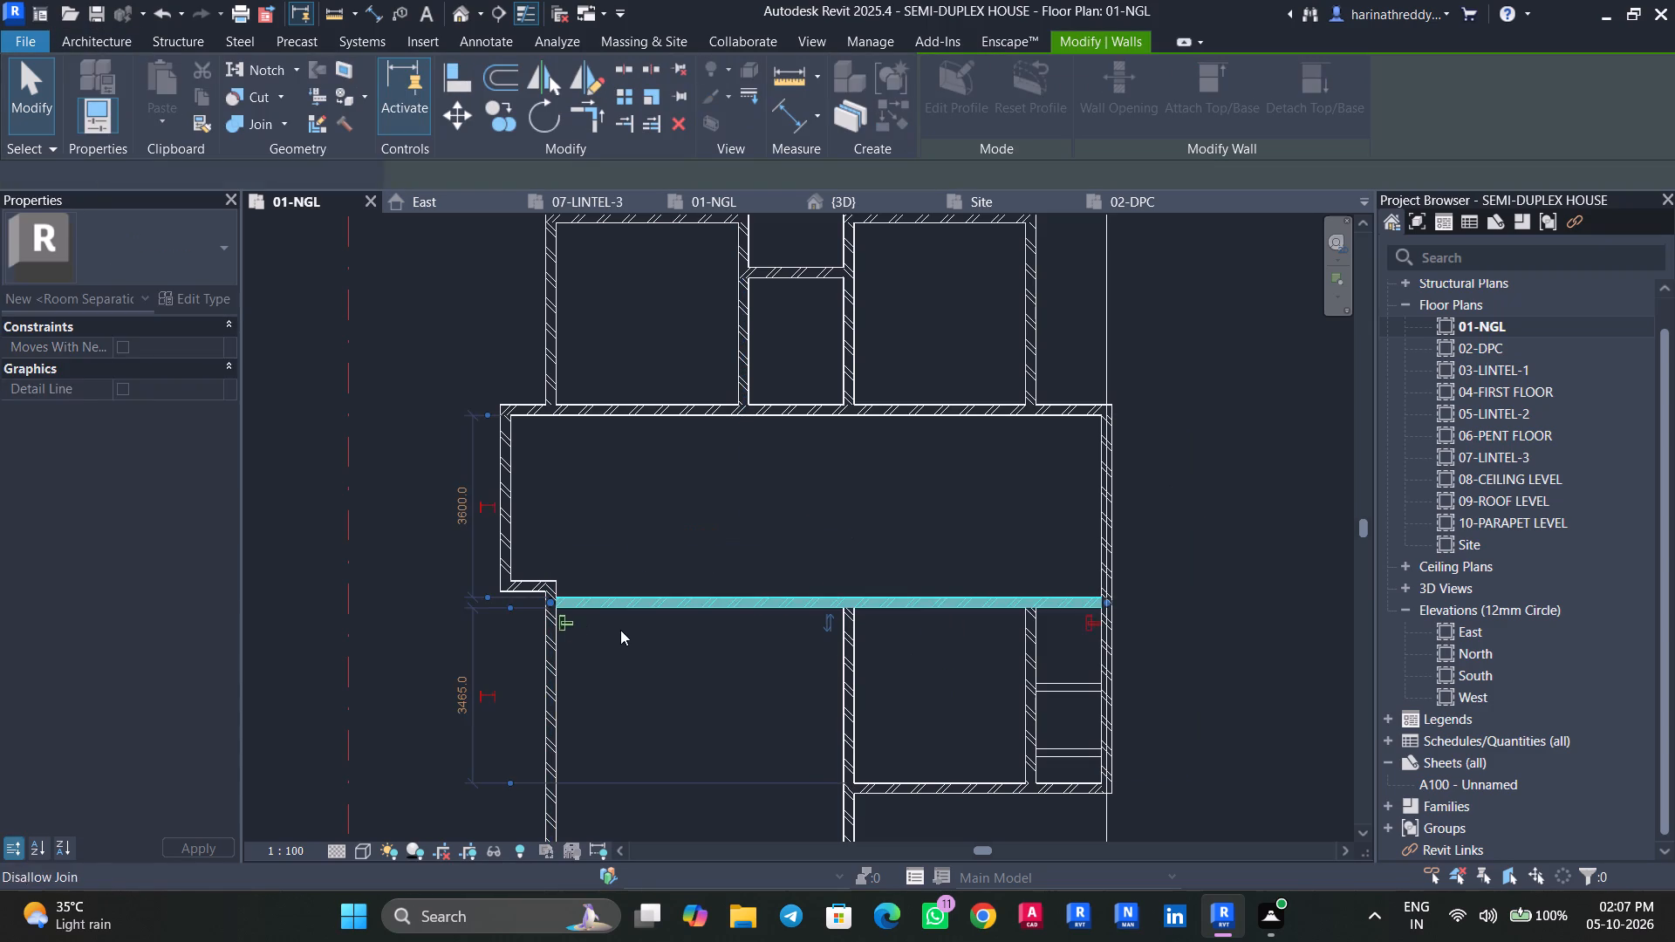
pyautogui.press('Escape')
pyautogui.press('Escape')
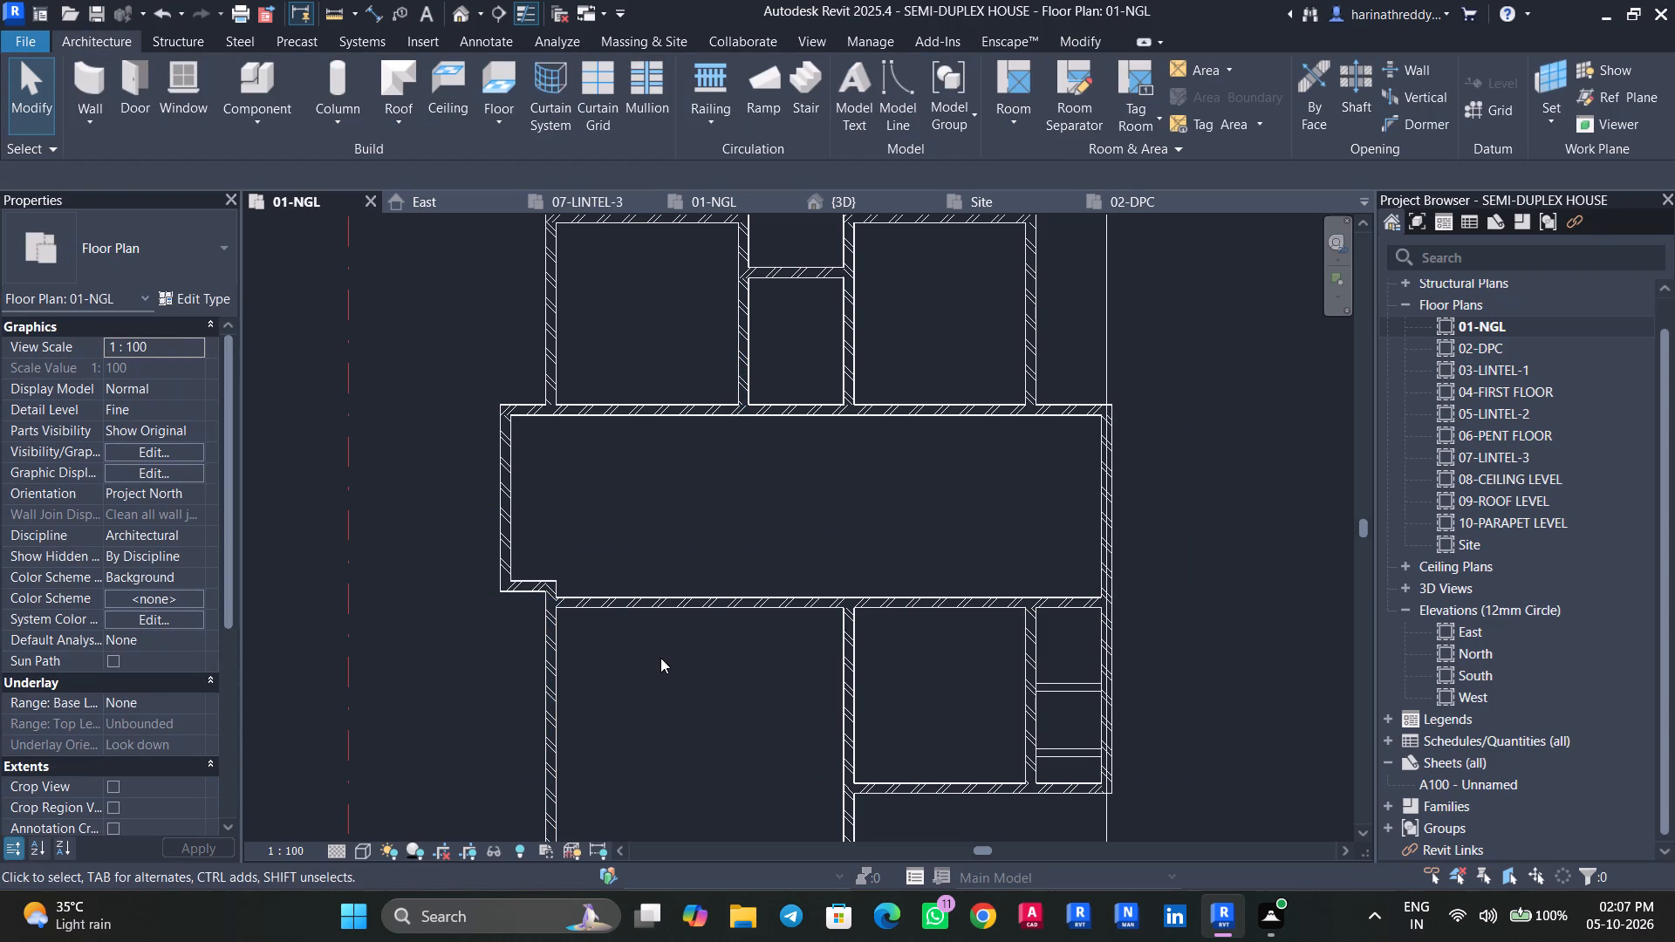
# Set the north-east room's west wall 1500 mm from the north-west room's east wall.
pyautogui.moveTo(675, 672); pyautogui.dragTo(692, 502, button='middle')
pyautogui.click(865, 549)
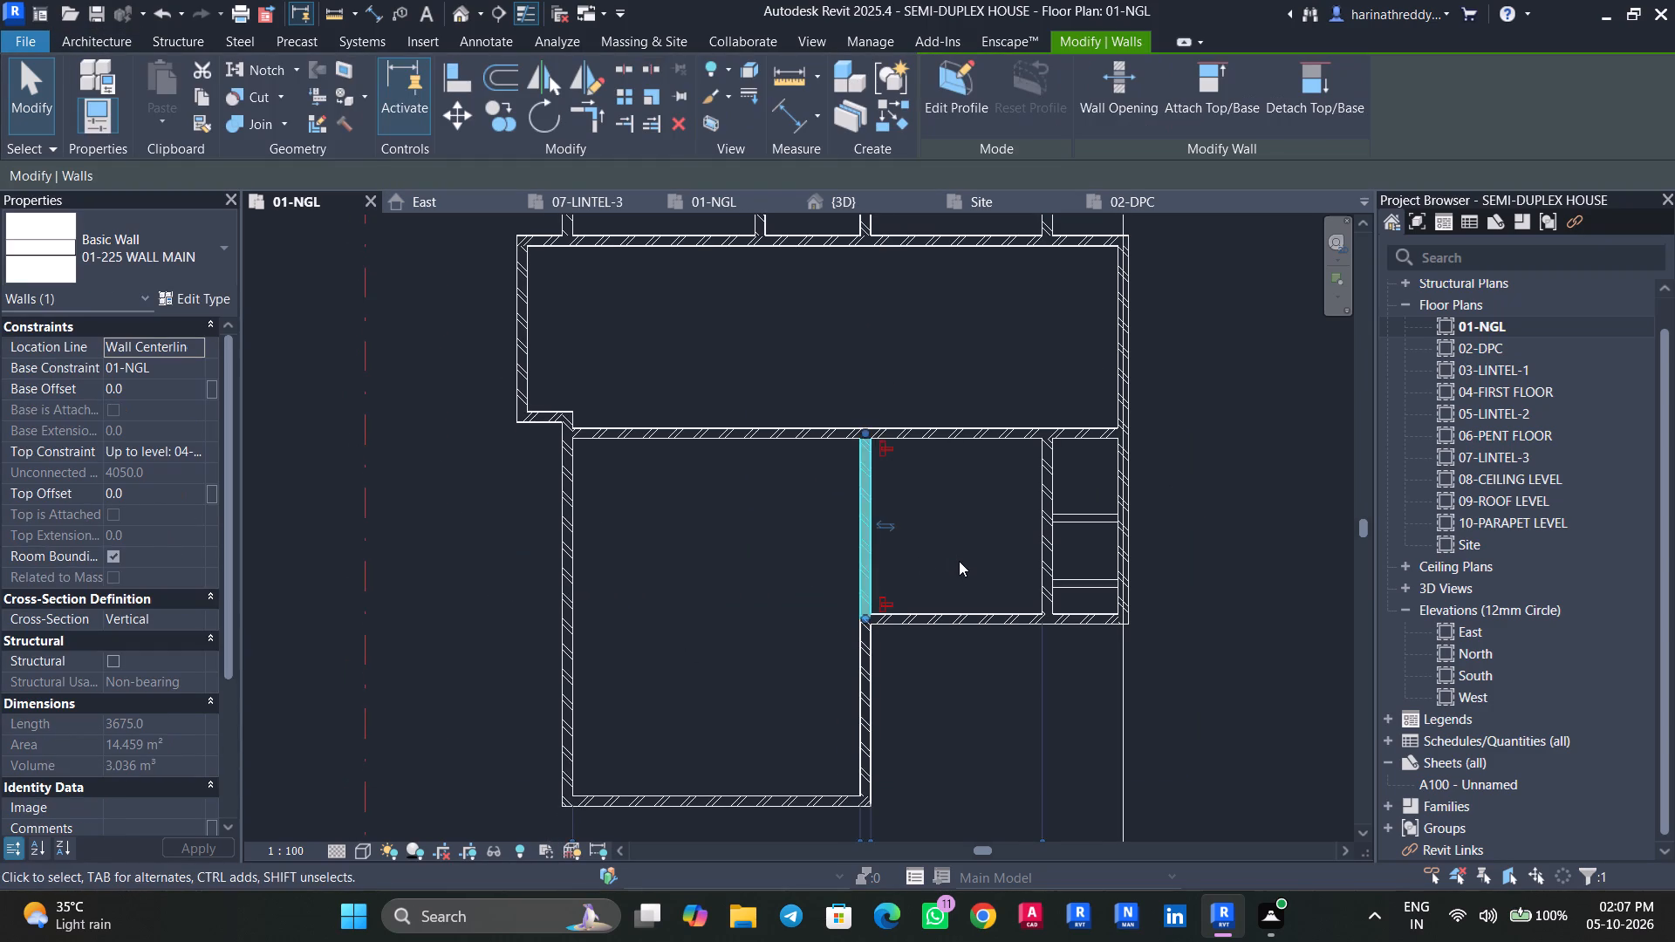
pyautogui.scroll(-2, 959, 561)
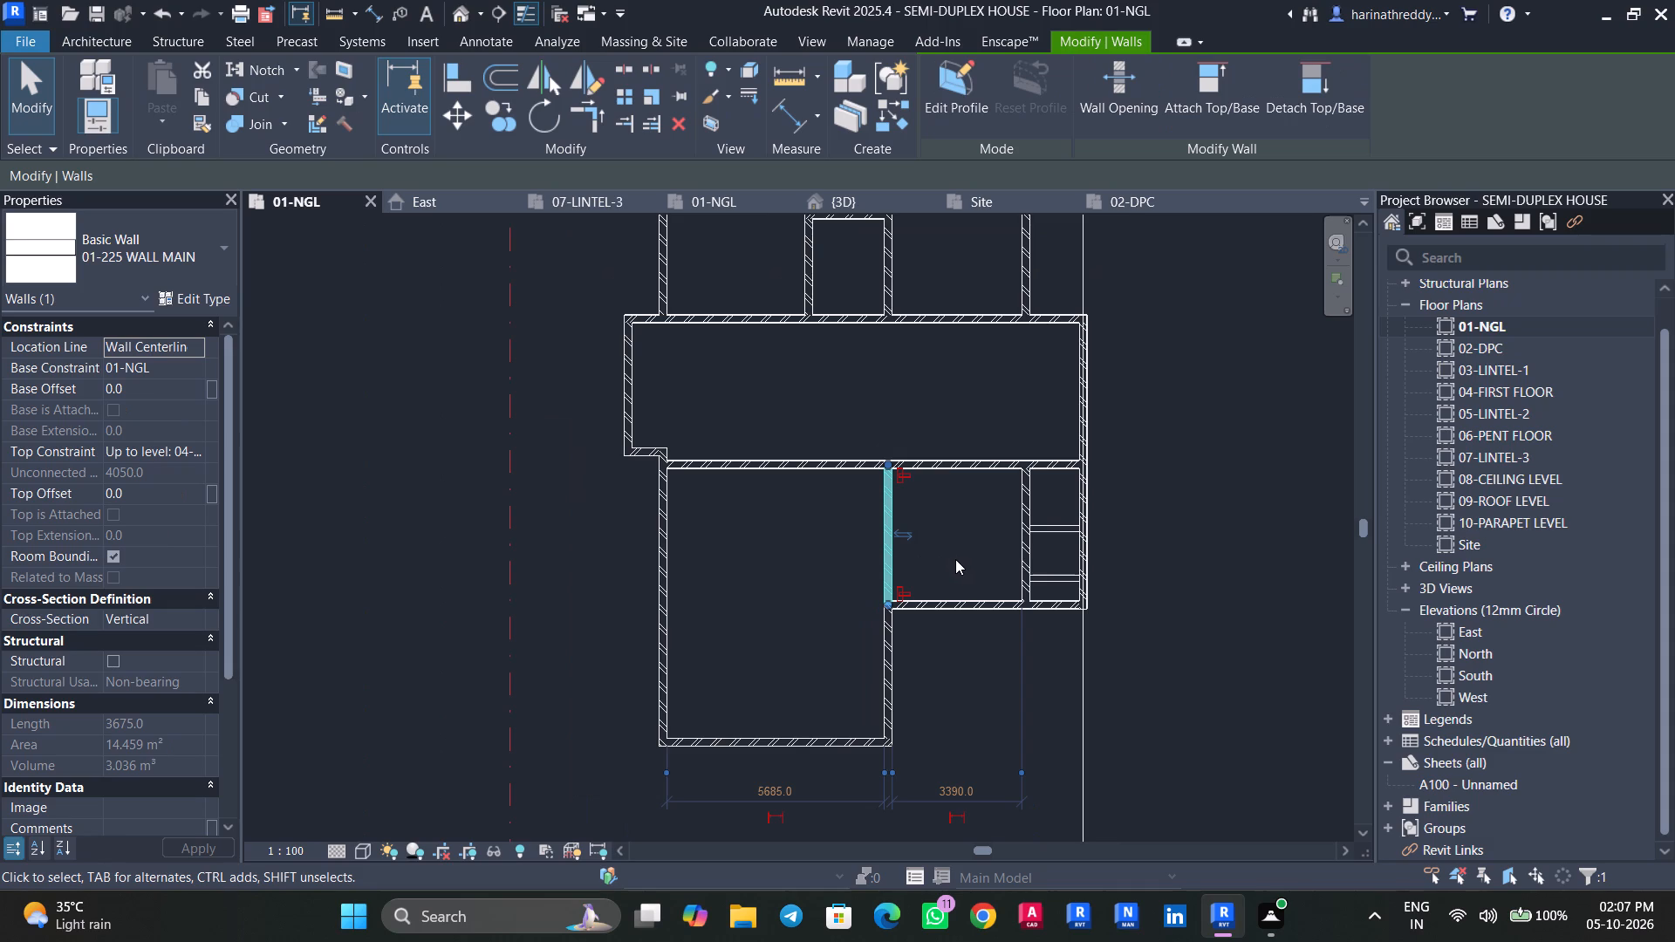
pyautogui.moveTo(967, 408); pyautogui.dragTo(965, 569, button='middle')
pyautogui.click(892, 433)
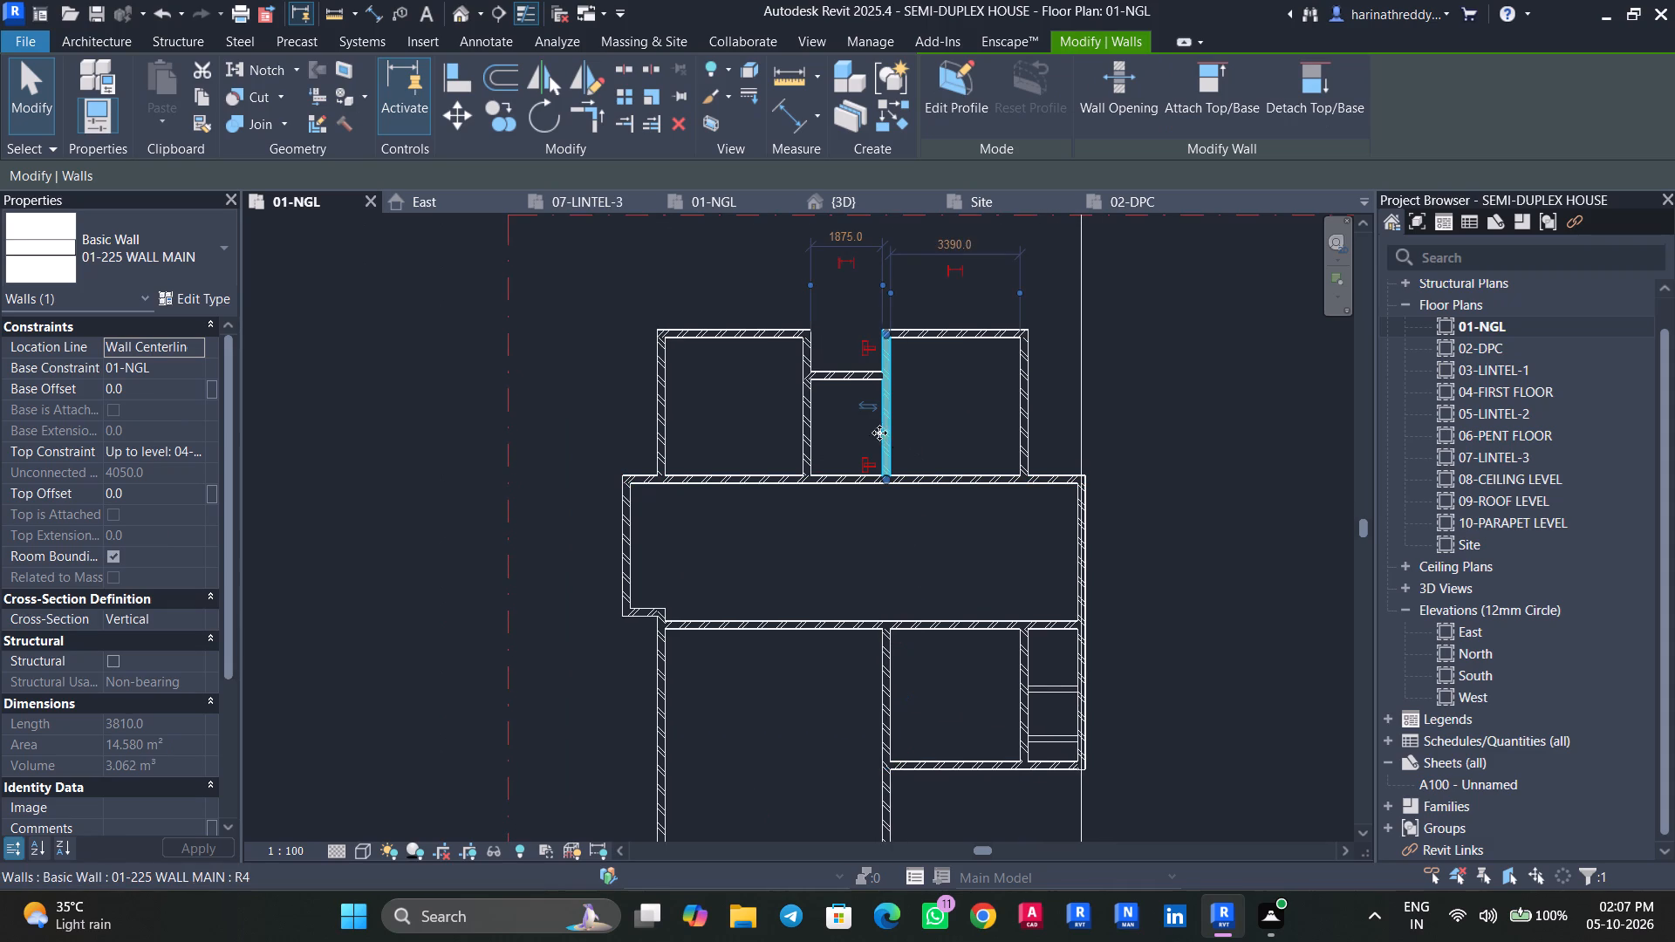
pyautogui.click(858, 225)
pyautogui.write('1500')
pyautogui.press('Return')
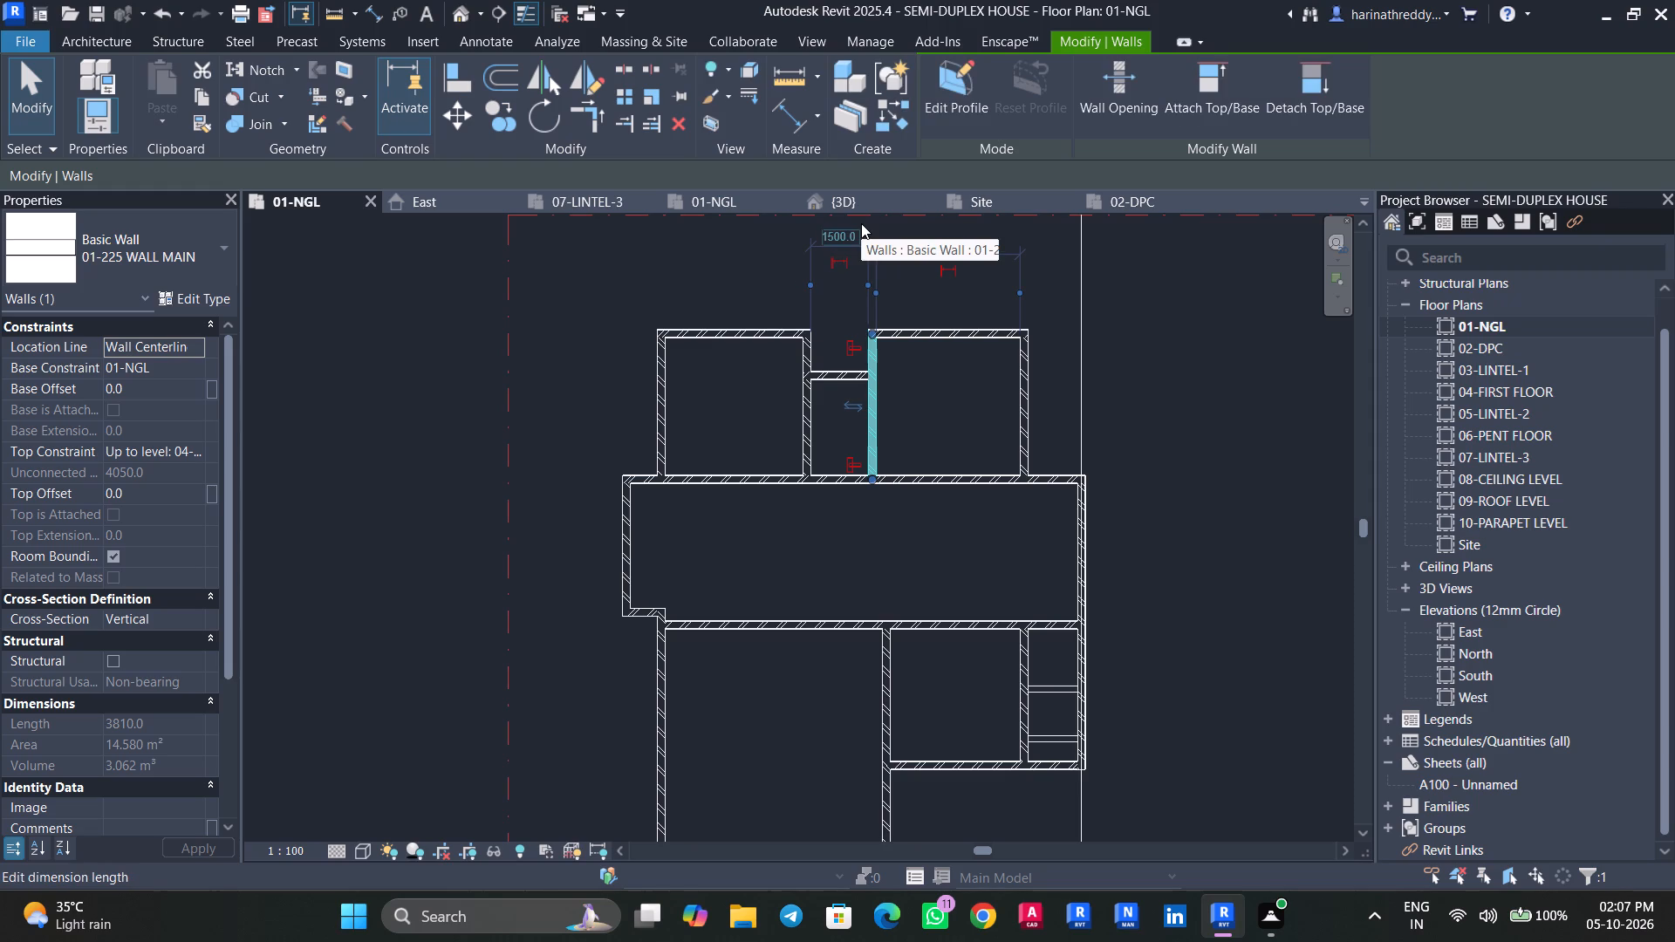
pyautogui.moveTo(938, 431); pyautogui.dragTo(951, 358, button='middle')
pyautogui.press('Escape')
# Move both pieces of the large south-west room's east wall west into line with the north-east room's west wall.
pyautogui.click(898, 618)
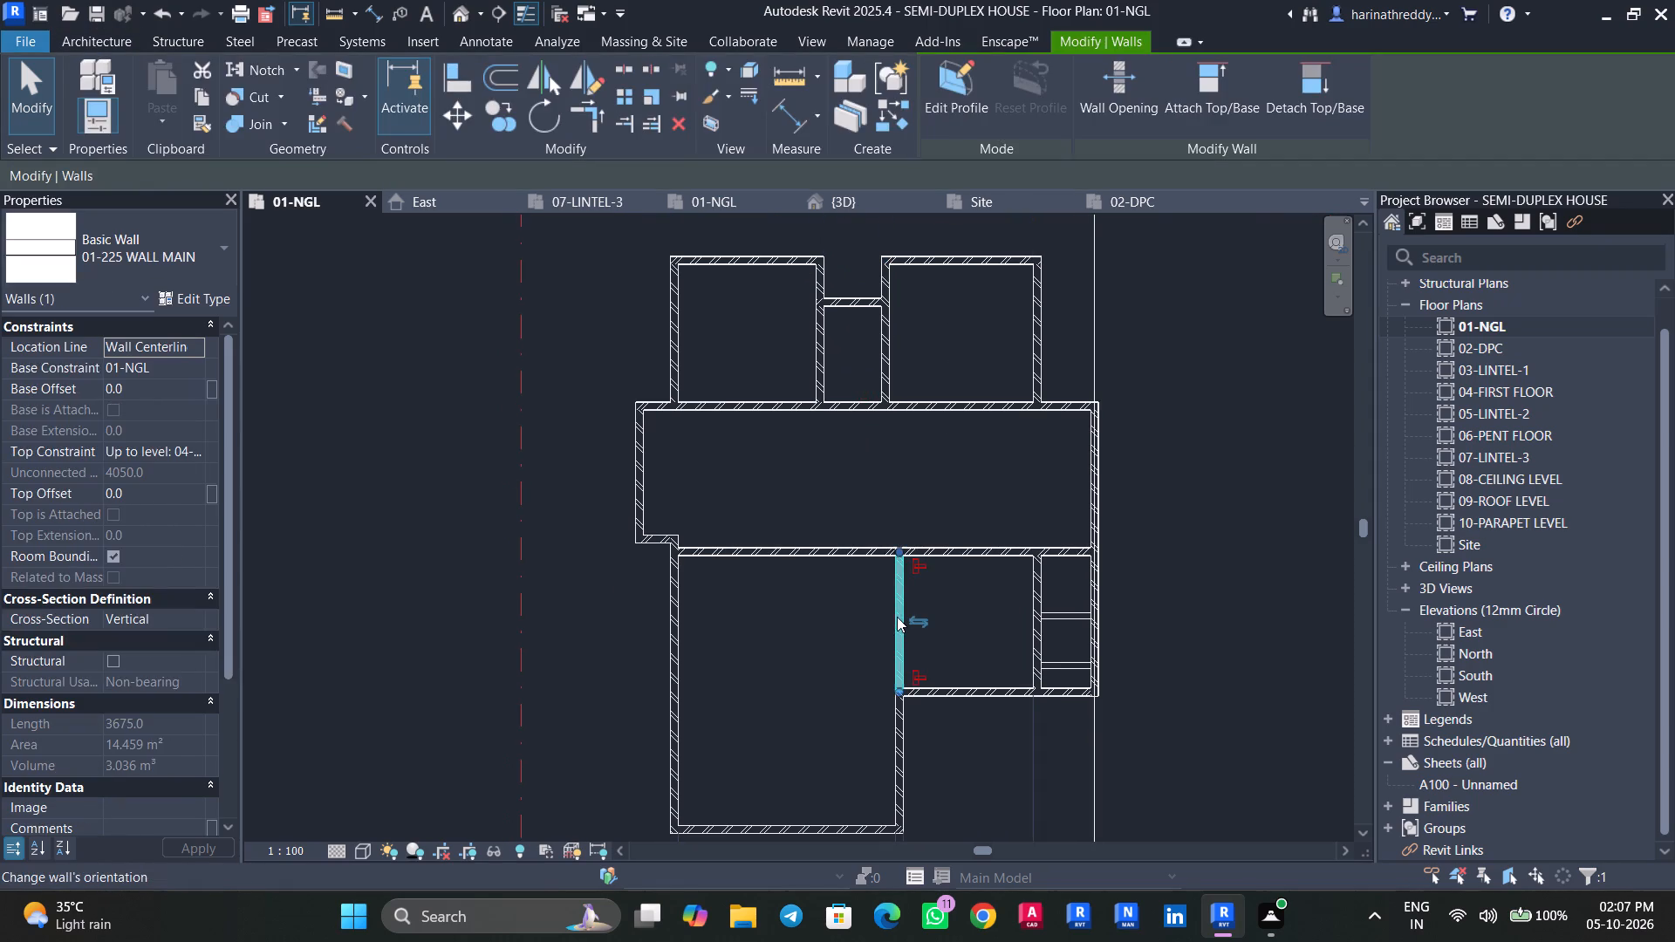
pyautogui.press('Escape')
pyautogui.click(897, 604)
pyautogui.moveTo(895, 608); pyautogui.dragTo(848, 593)
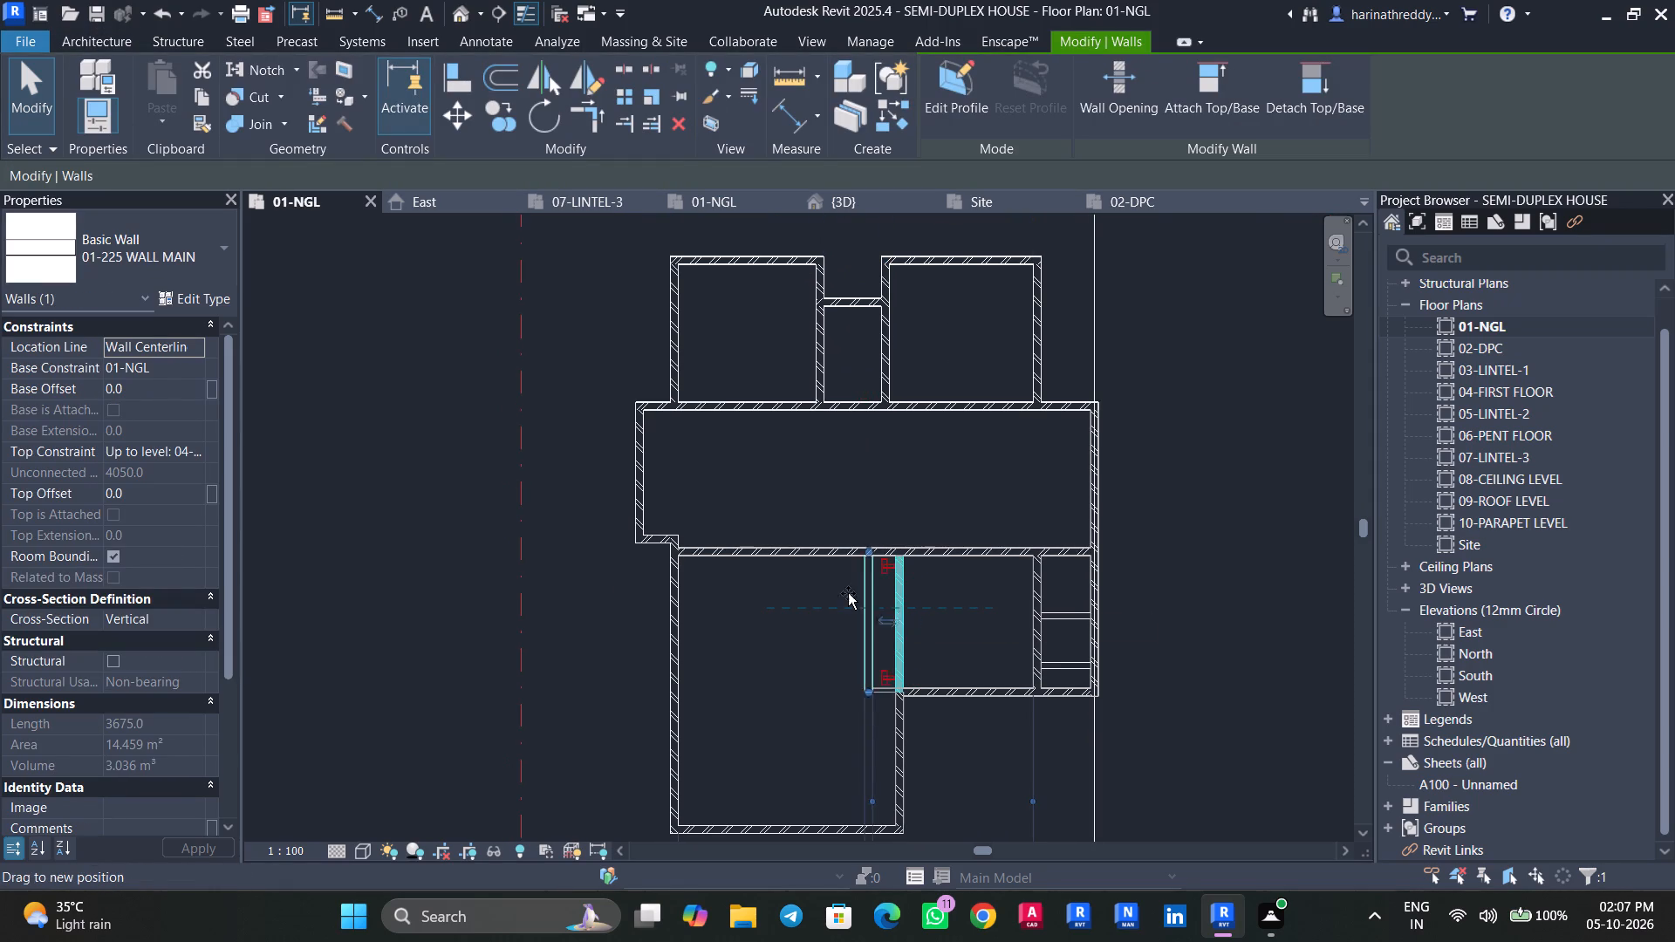
pyautogui.moveTo(848, 593); pyautogui.dragTo(887, 601)
pyautogui.press('Escape')
pyautogui.click(899, 727)
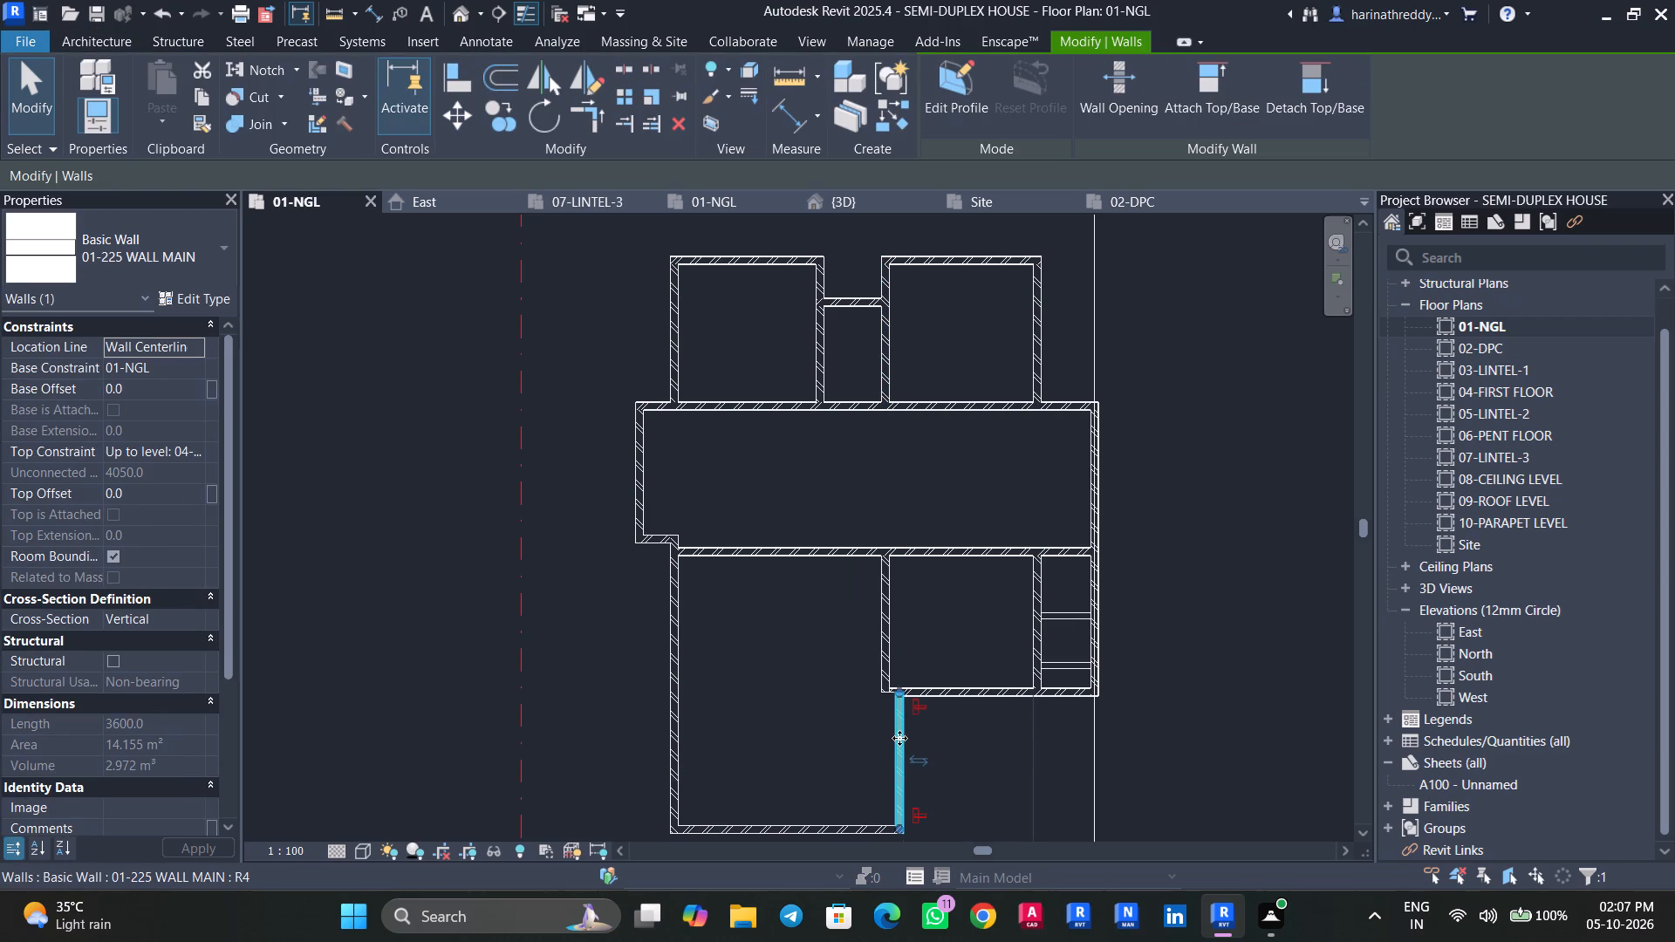
pyautogui.moveTo(899, 735); pyautogui.dragTo(884, 732)
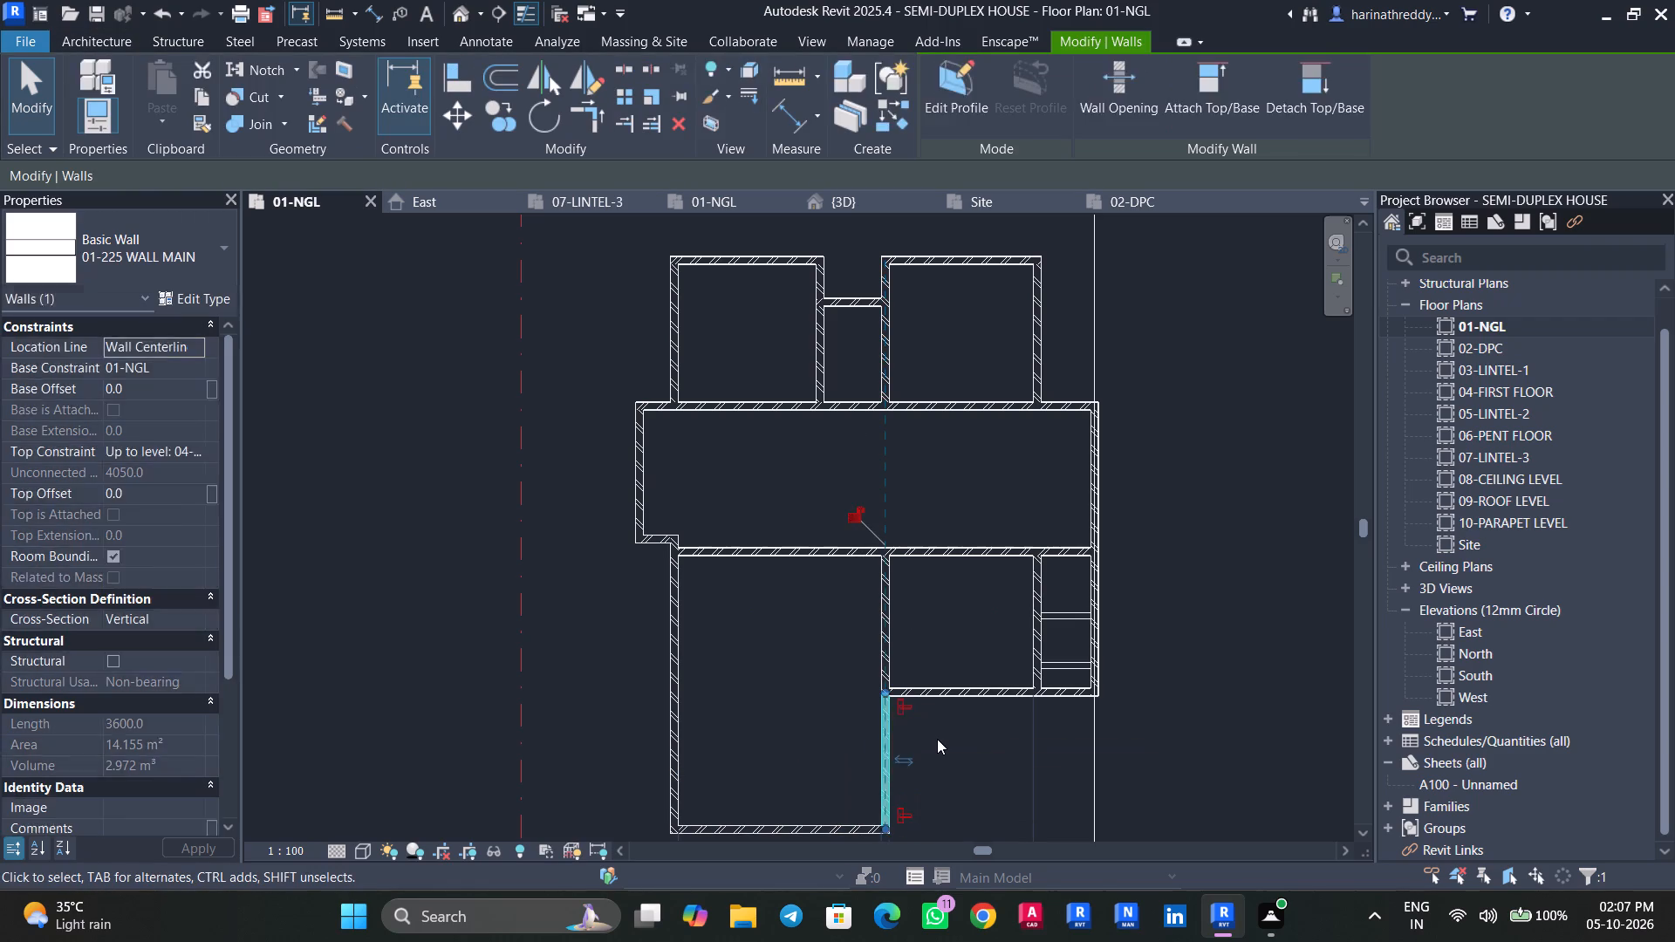
pyautogui.press('Escape')
pyautogui.press('Escape')
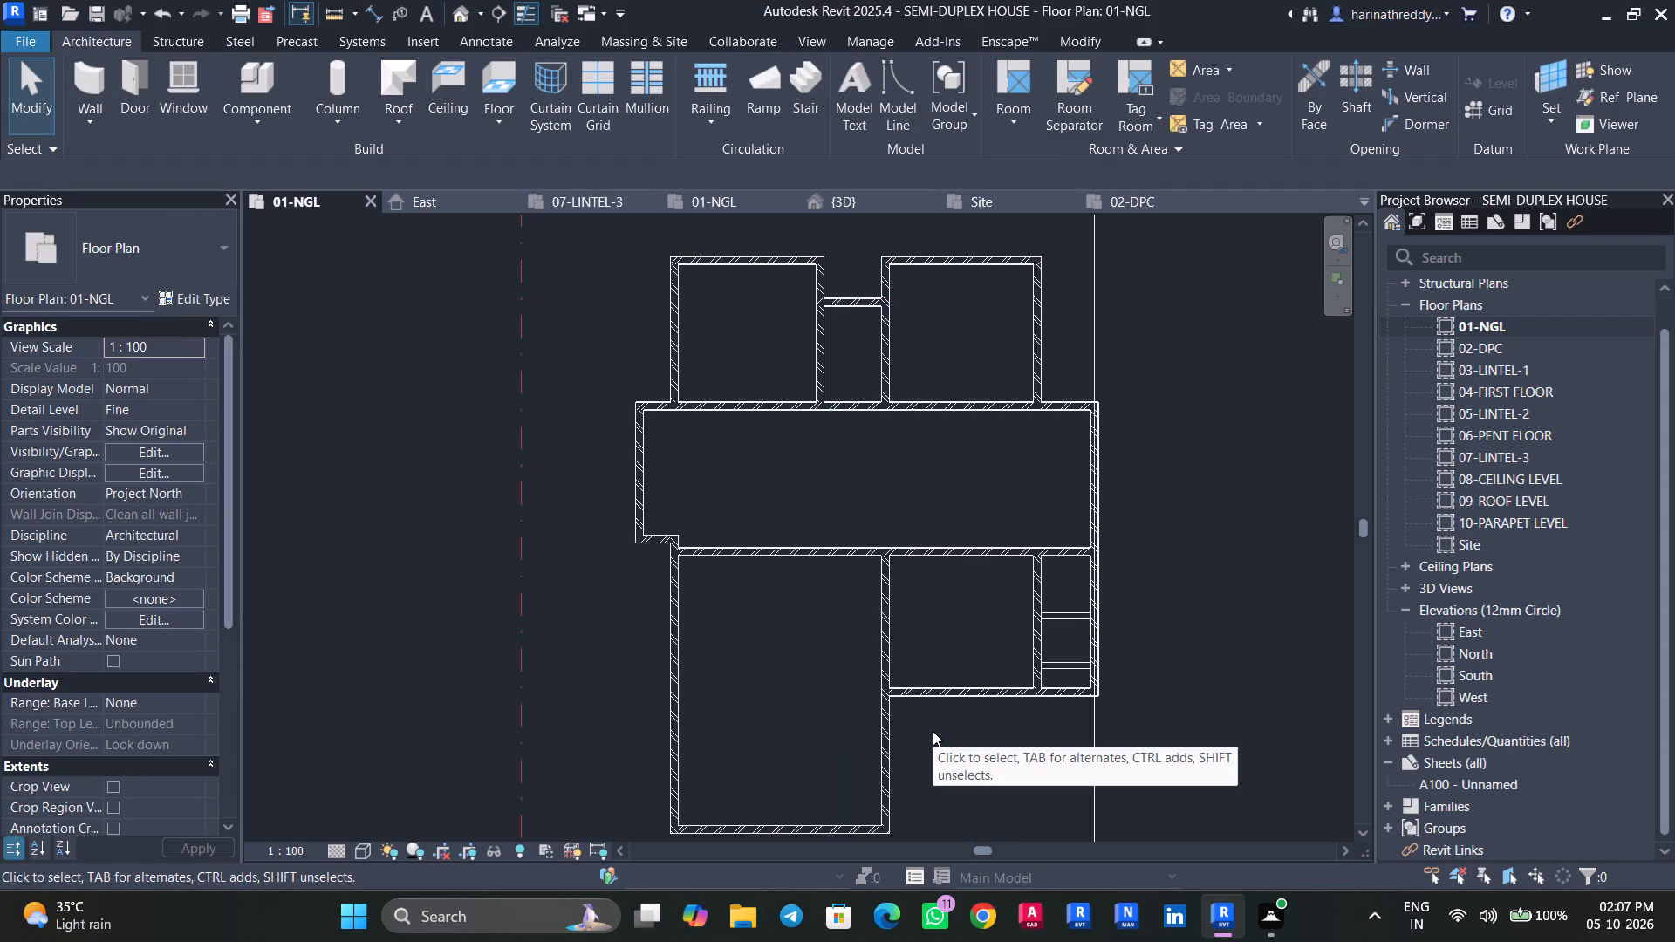
# Set the north-east room's east wall 1200 mm from the inner face line of the hall's east wall.
pyautogui.scroll(-4, 929, 727)
pyautogui.moveTo(936, 735); pyautogui.dragTo(917, 704, button='middle')
pyautogui.scroll(2, 914, 707)
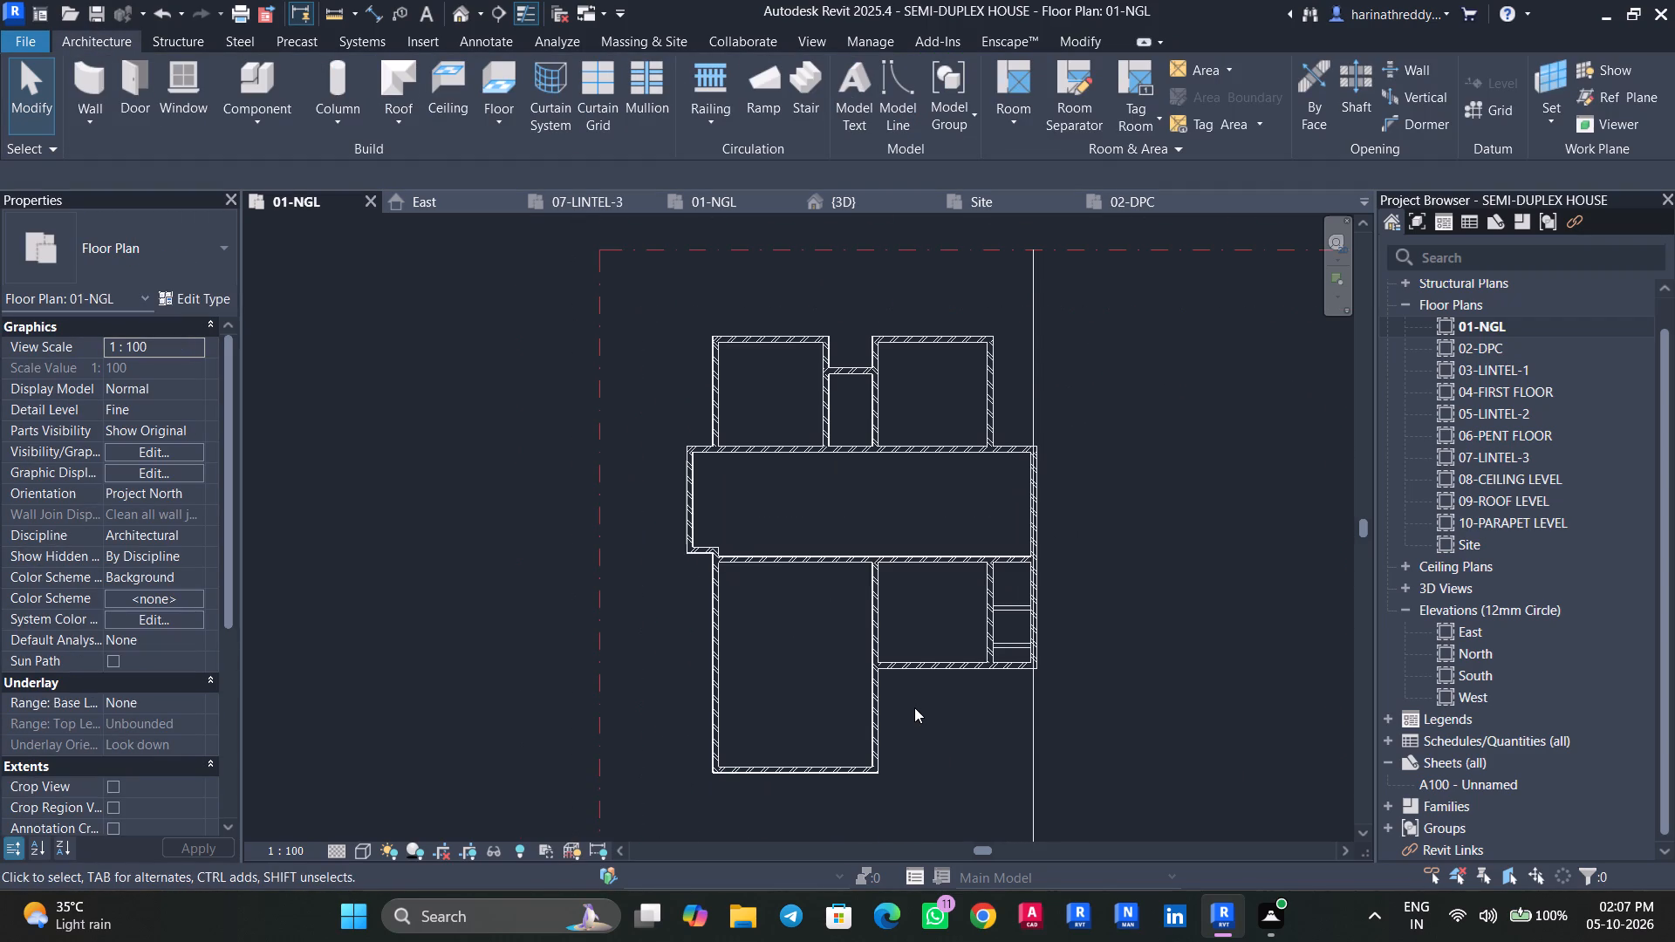
pyautogui.click(993, 386)
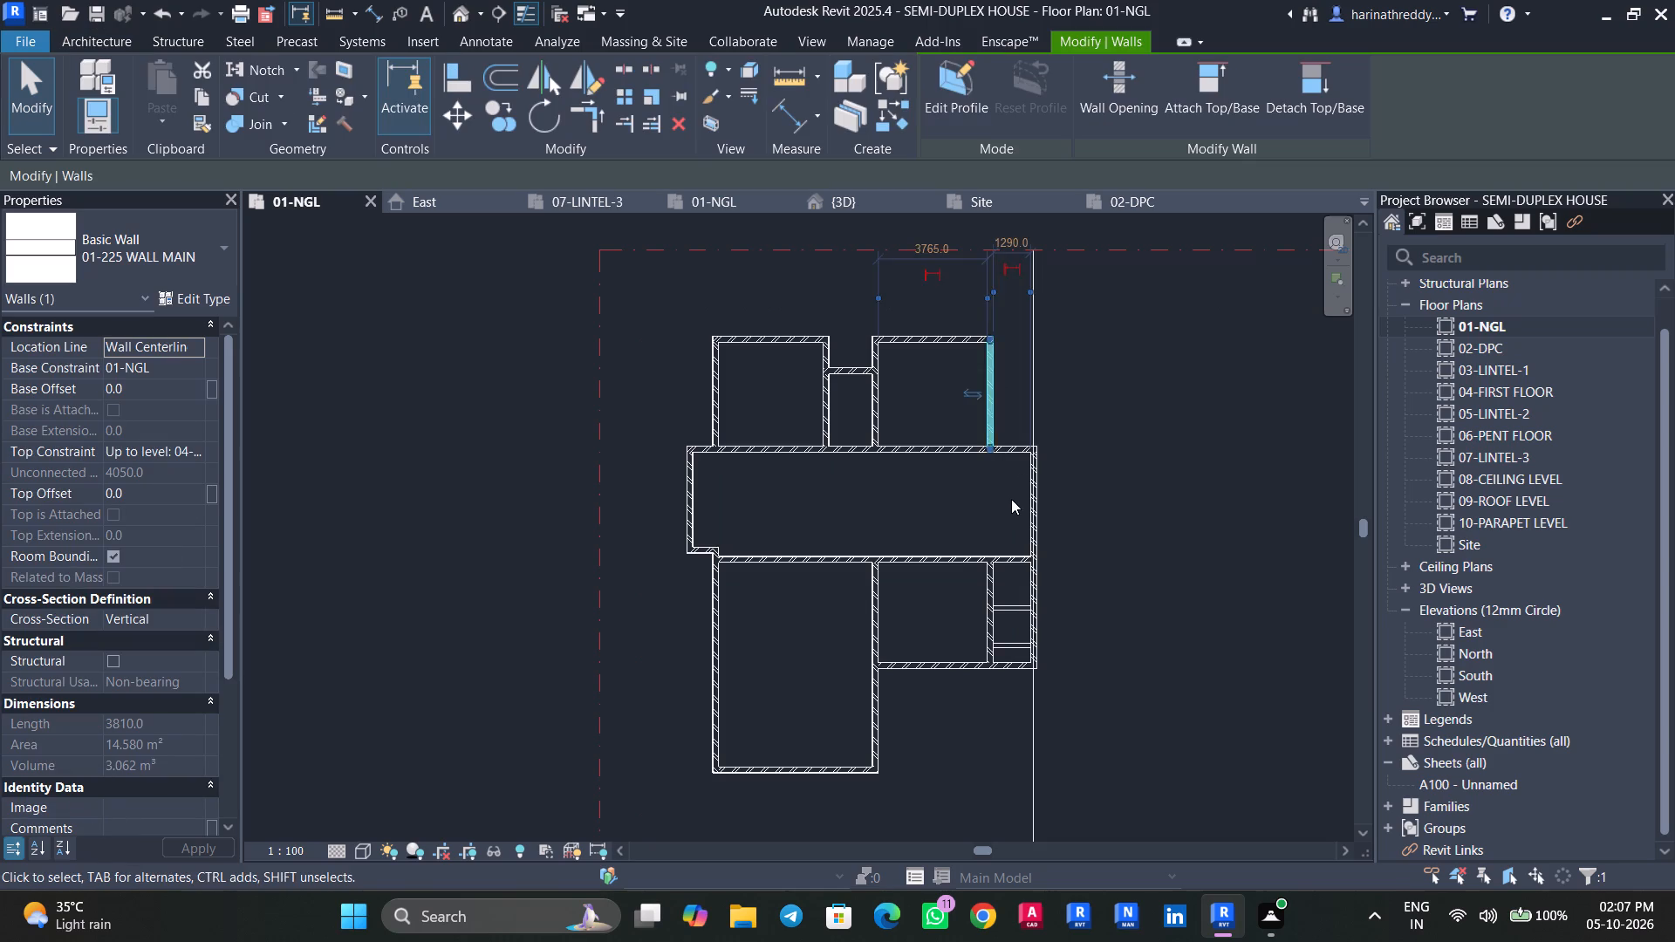
pyautogui.scroll(3, 1002, 477)
pyautogui.moveTo(999, 470); pyautogui.dragTo(961, 645, button='middle')
pyautogui.click(989, 297)
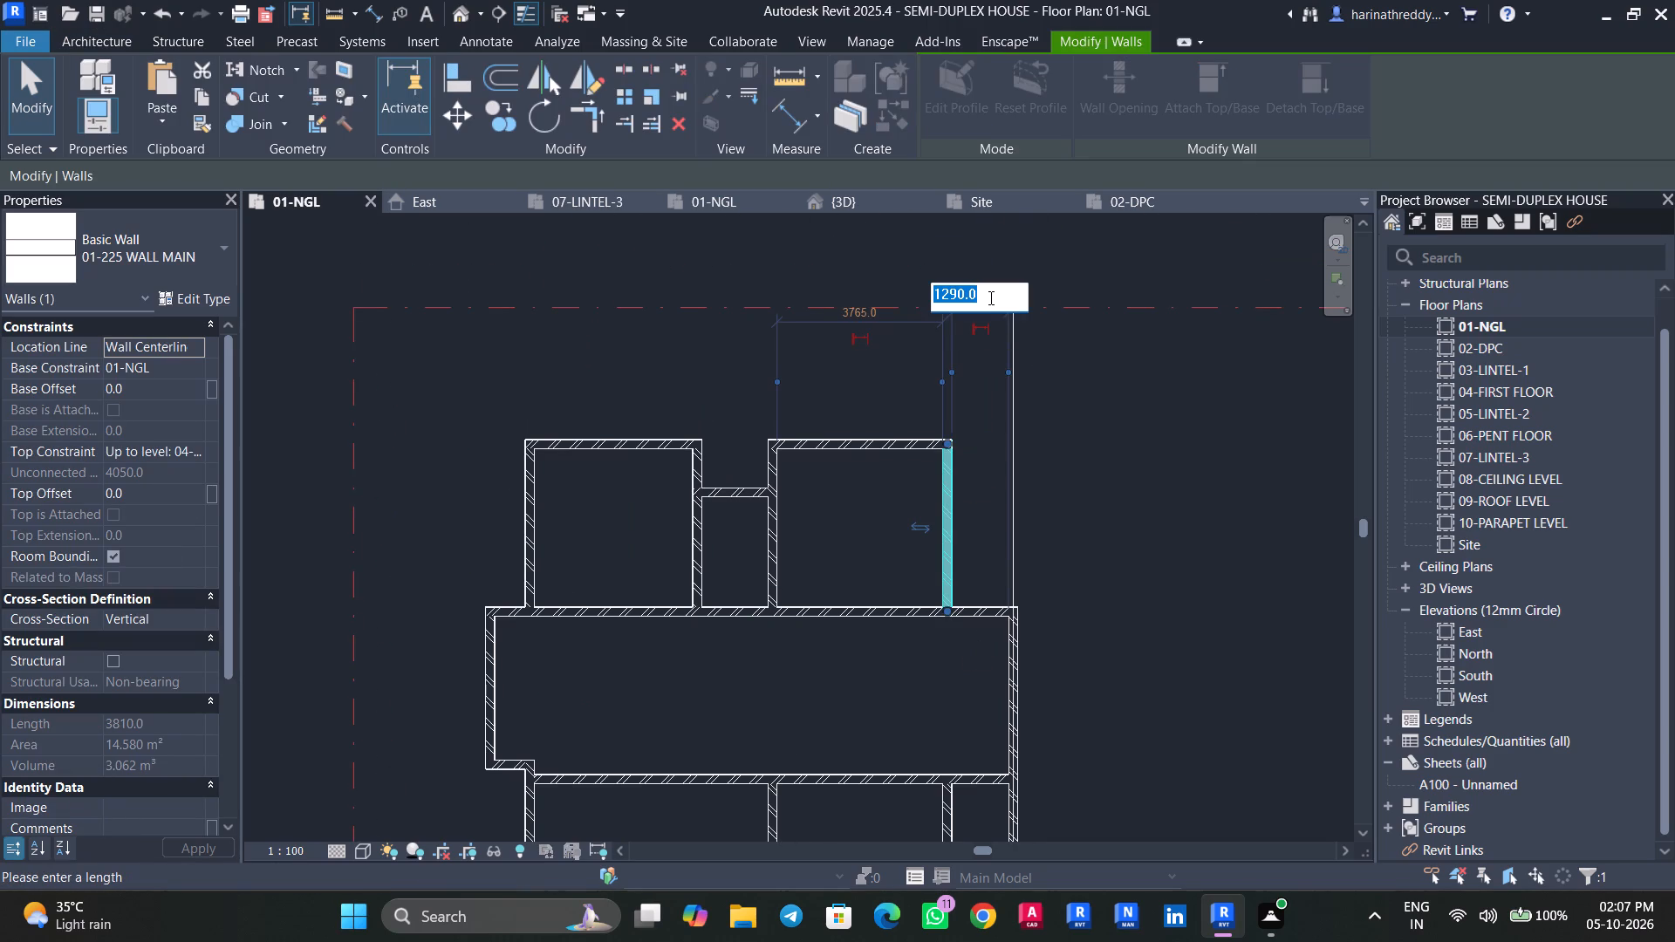
pyautogui.write('1200')
pyautogui.press('Return')
pyautogui.press('Escape')
pyautogui.press('Escape')
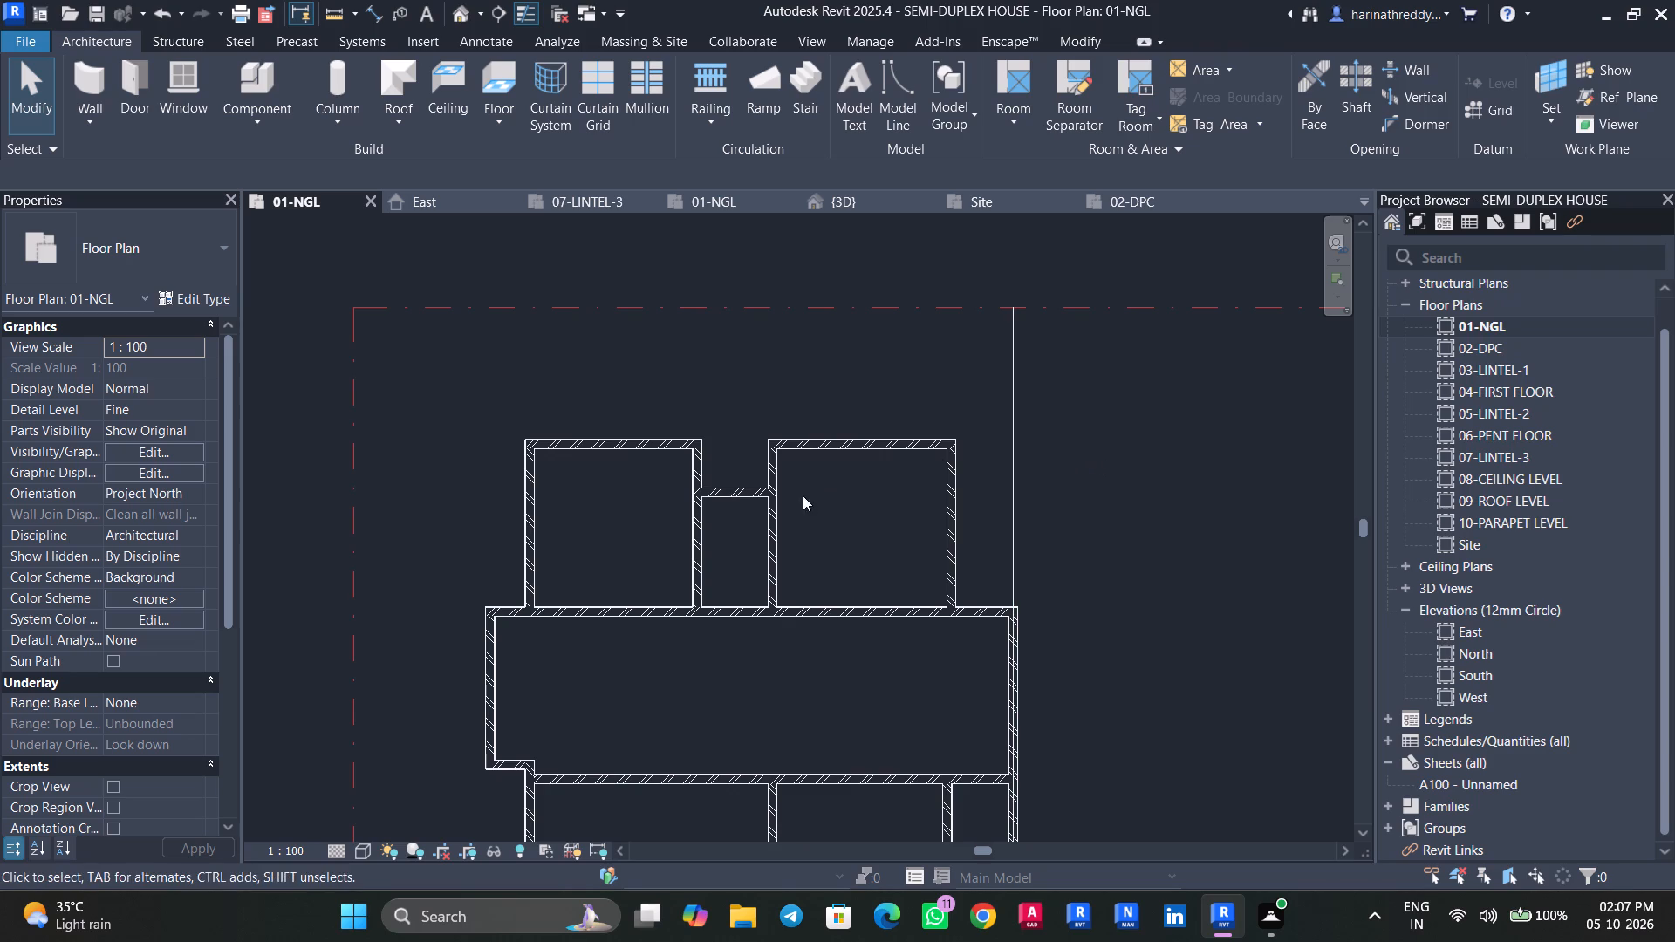
# Set the north-east room's clear width to 3750 mm by moving its west wall.
pyautogui.click(768, 552)
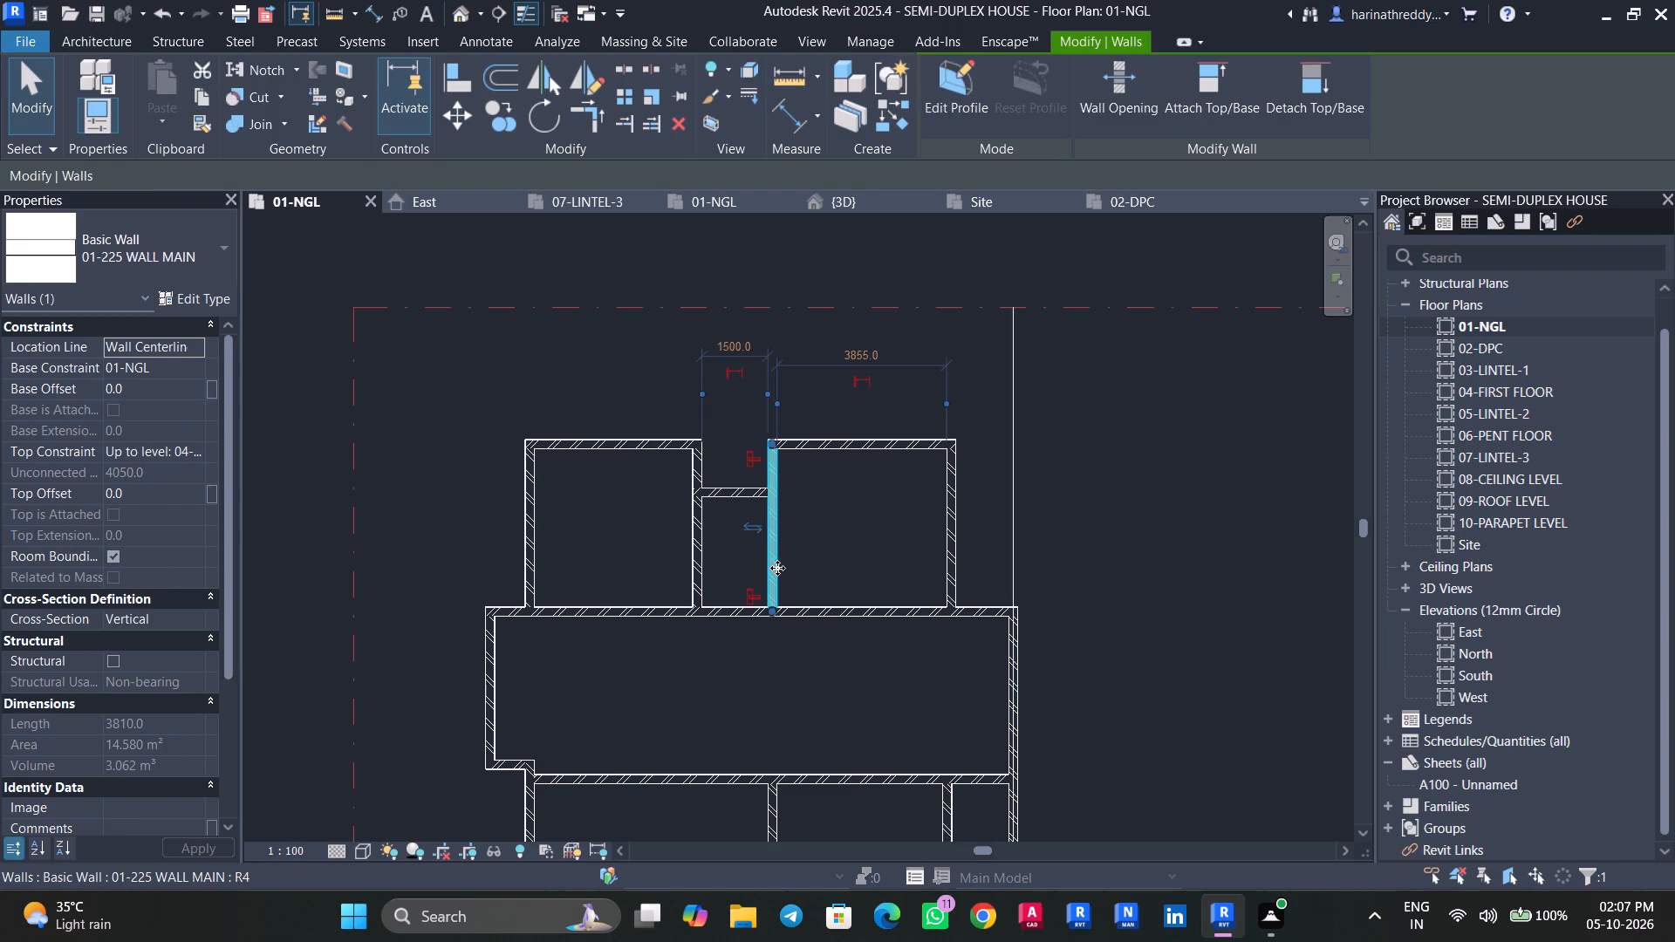
pyautogui.click(868, 347)
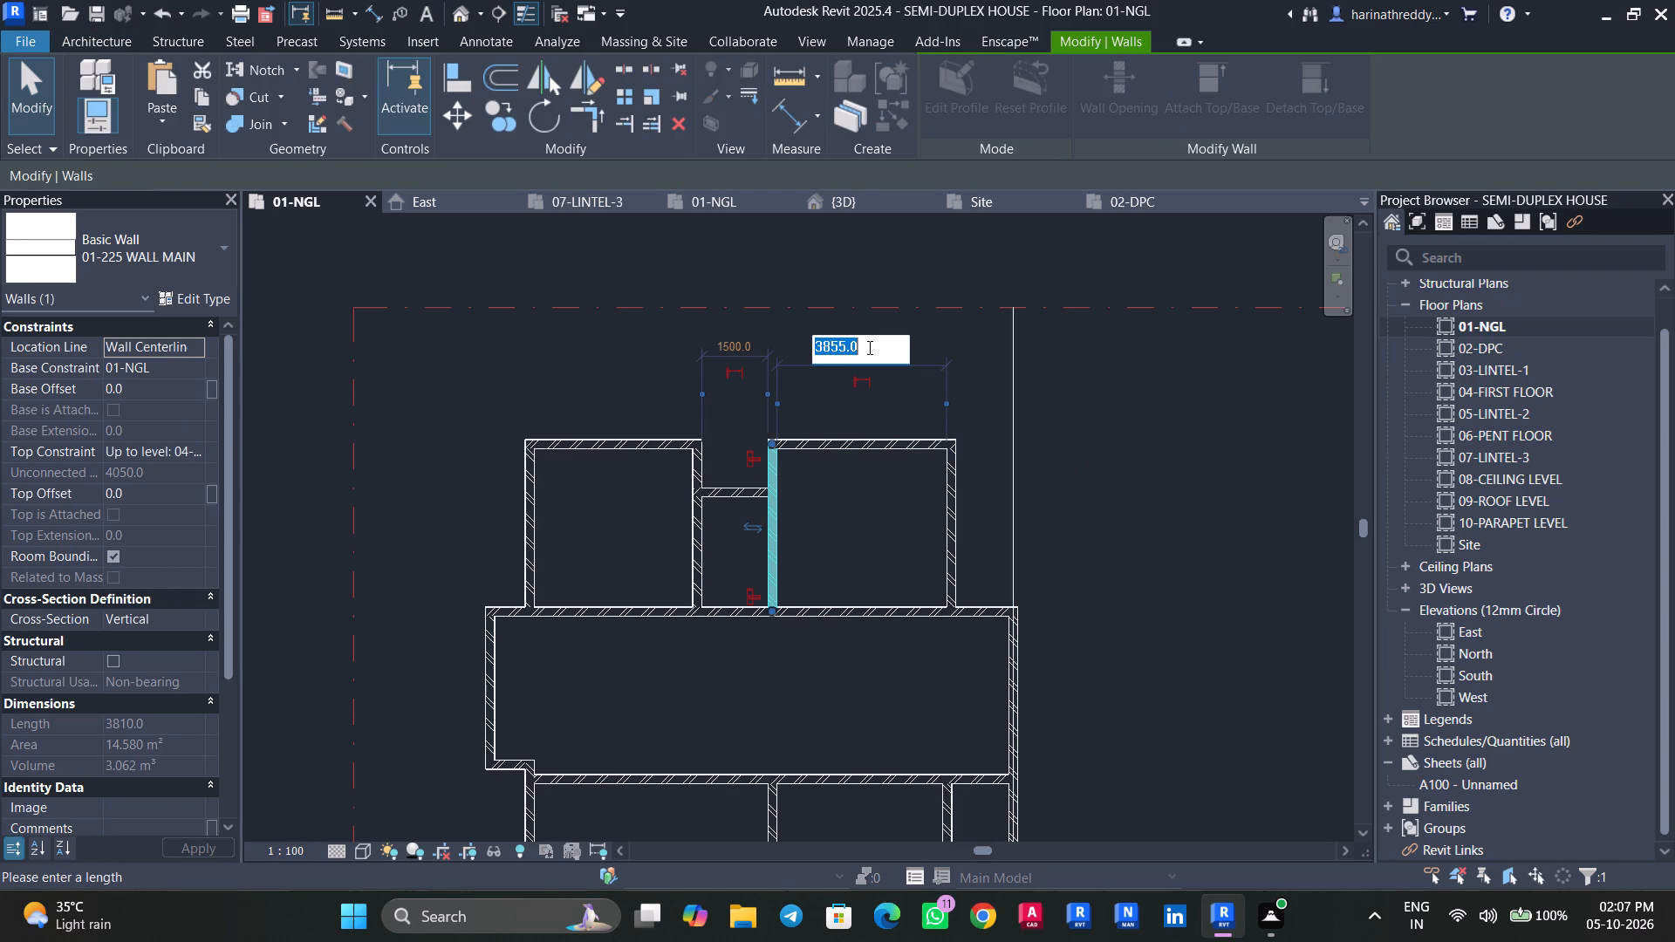
pyautogui.write('3750')
pyautogui.press('Return')
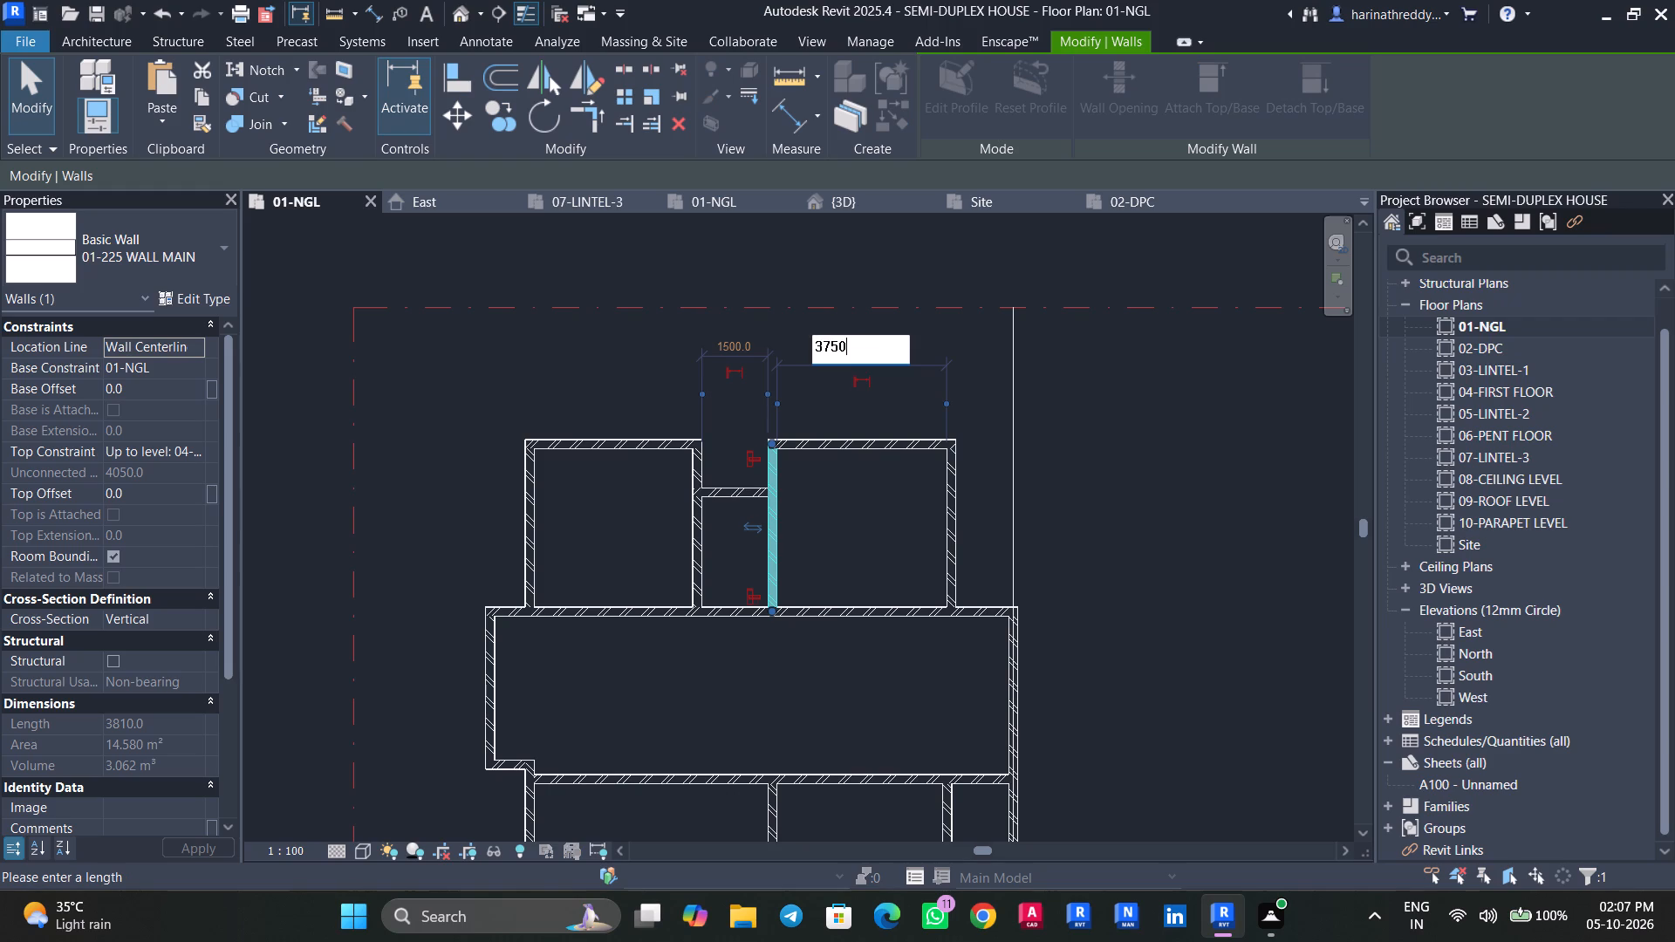
pyautogui.click(1191, 391)
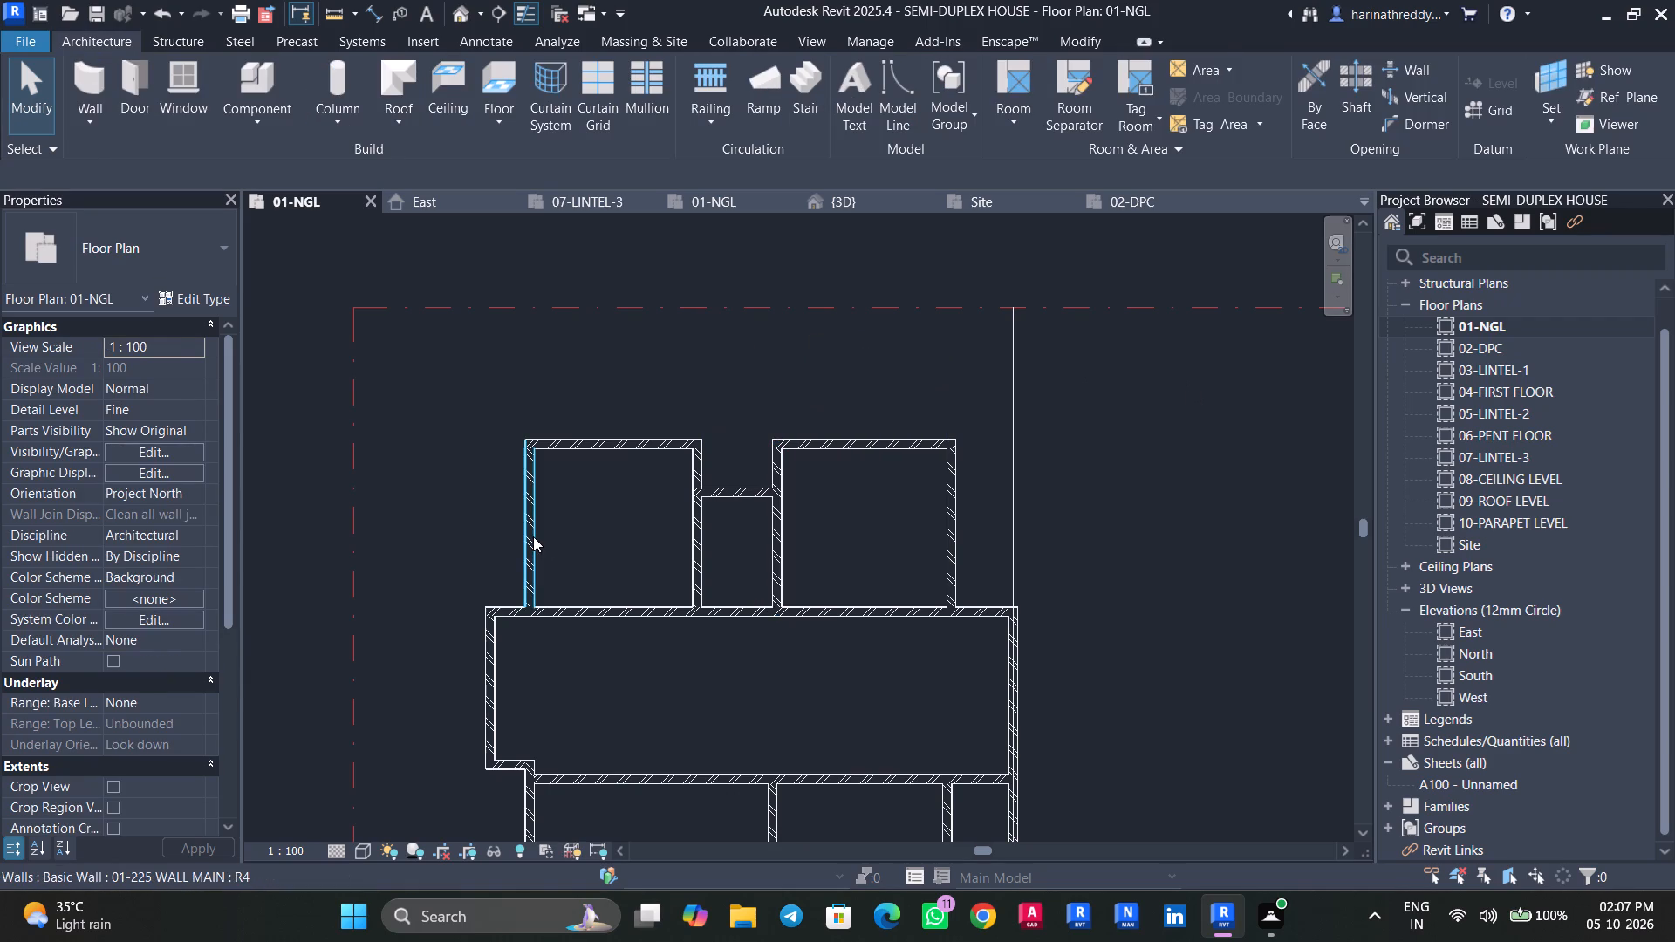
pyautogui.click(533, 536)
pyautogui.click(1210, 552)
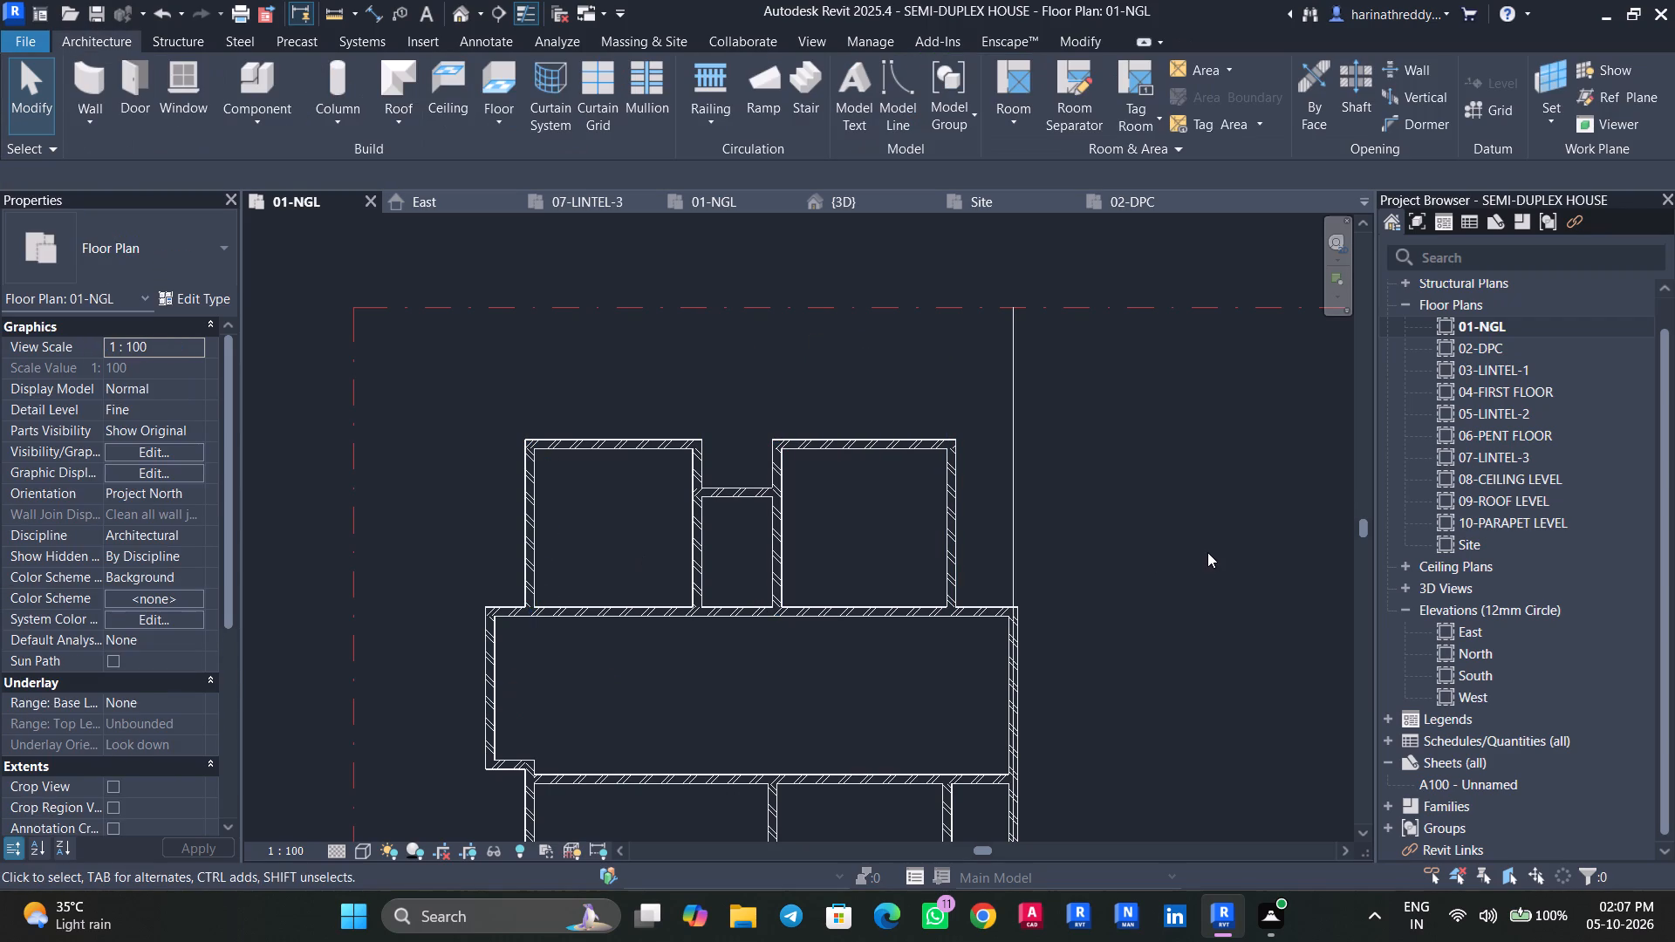
# Move the hall's north and south walls together 1200 mm south, disjoined from their connected walls.
pyautogui.moveTo(1209, 590); pyautogui.dragTo(1214, 315, button='middle')
pyautogui.scroll(-1, 1214, 315)
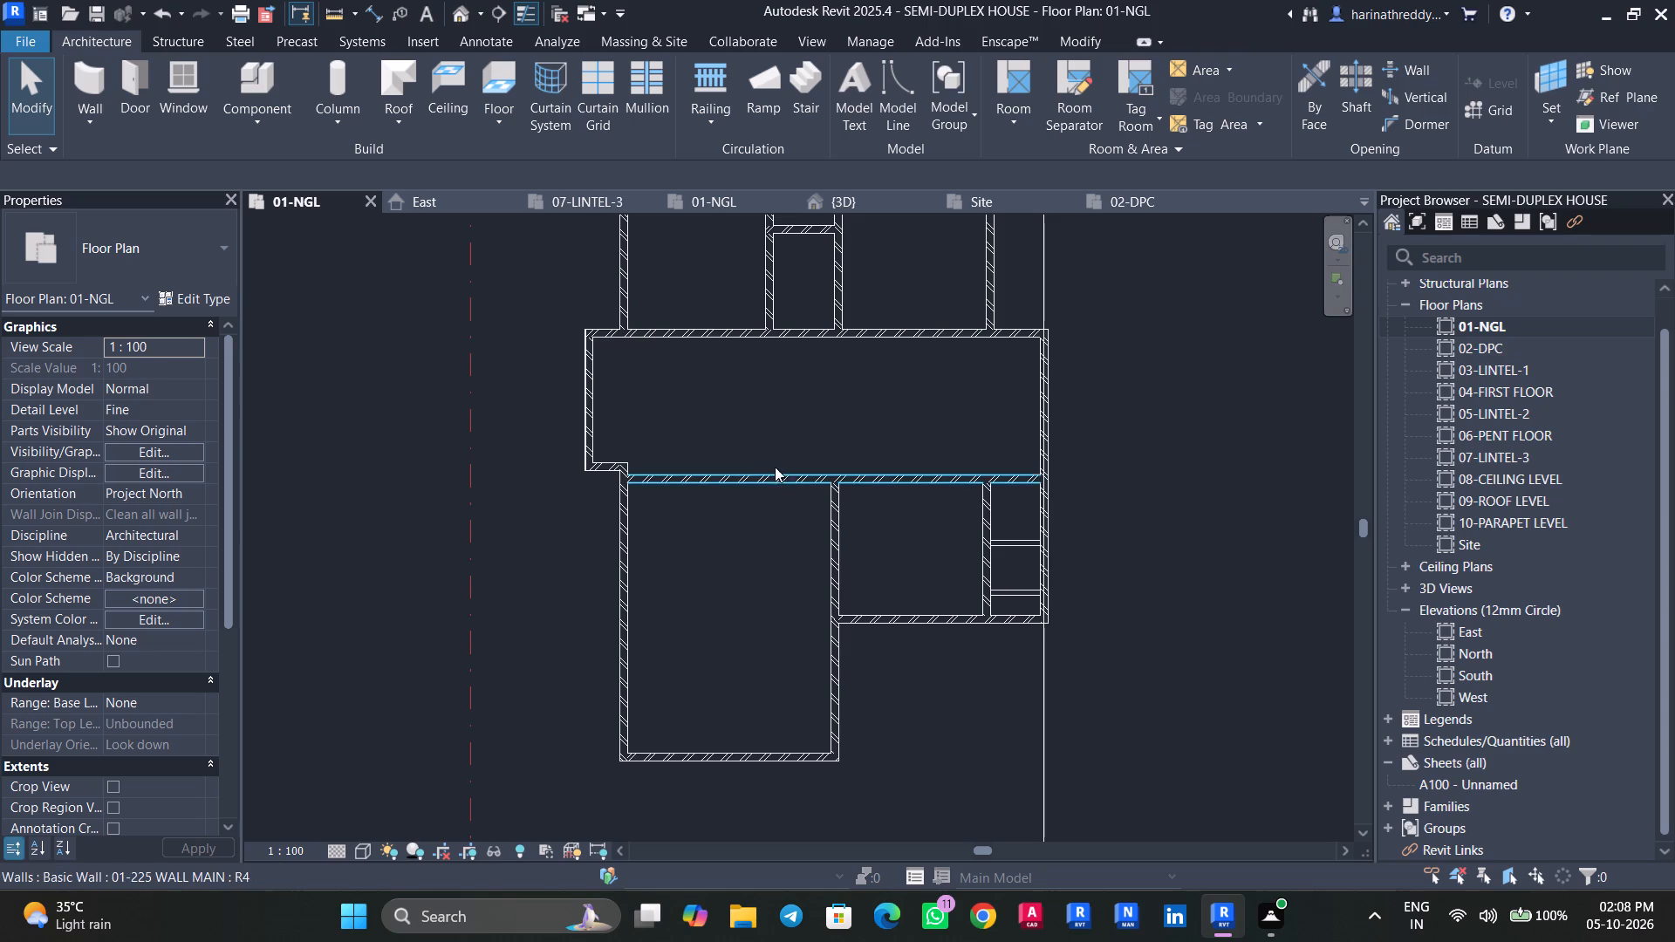
pyautogui.scroll(2, 773, 467)
pyautogui.moveTo(750, 540); pyautogui.dragTo(730, 604, button='middle')
pyautogui.keyDown('ctrl'); pyautogui.click(724, 556); pyautogui.keyUp('ctrl')
pyautogui.keyDown('ctrl'); pyautogui.click(704, 358); pyautogui.keyUp('ctrl')
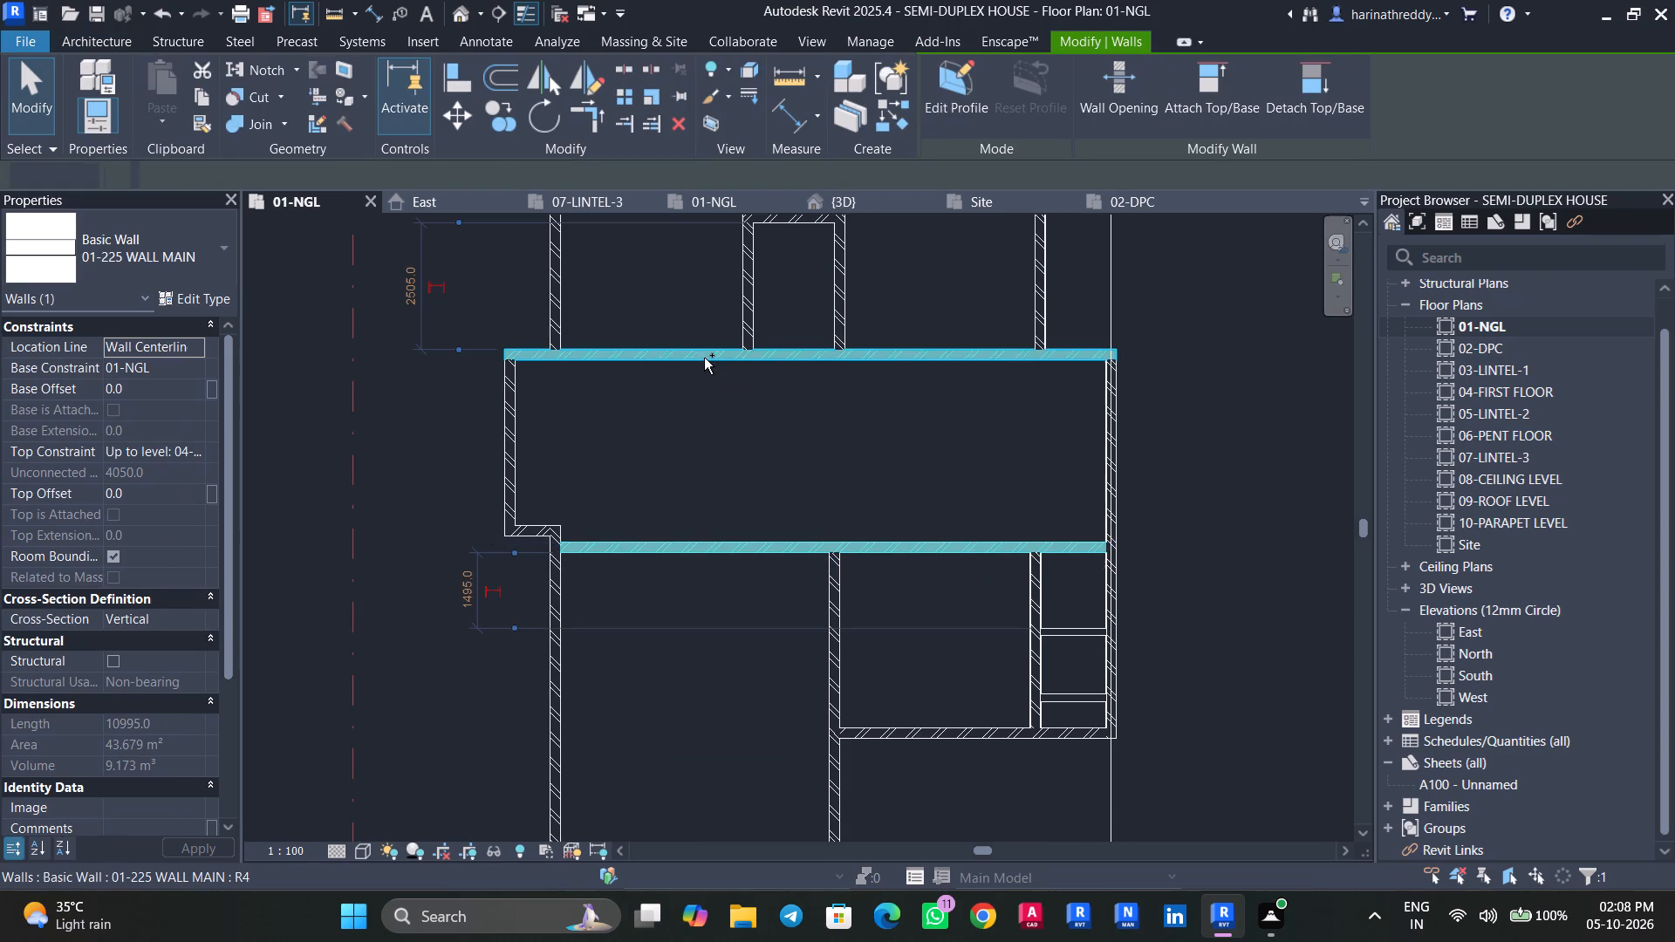
pyautogui.click(459, 116)
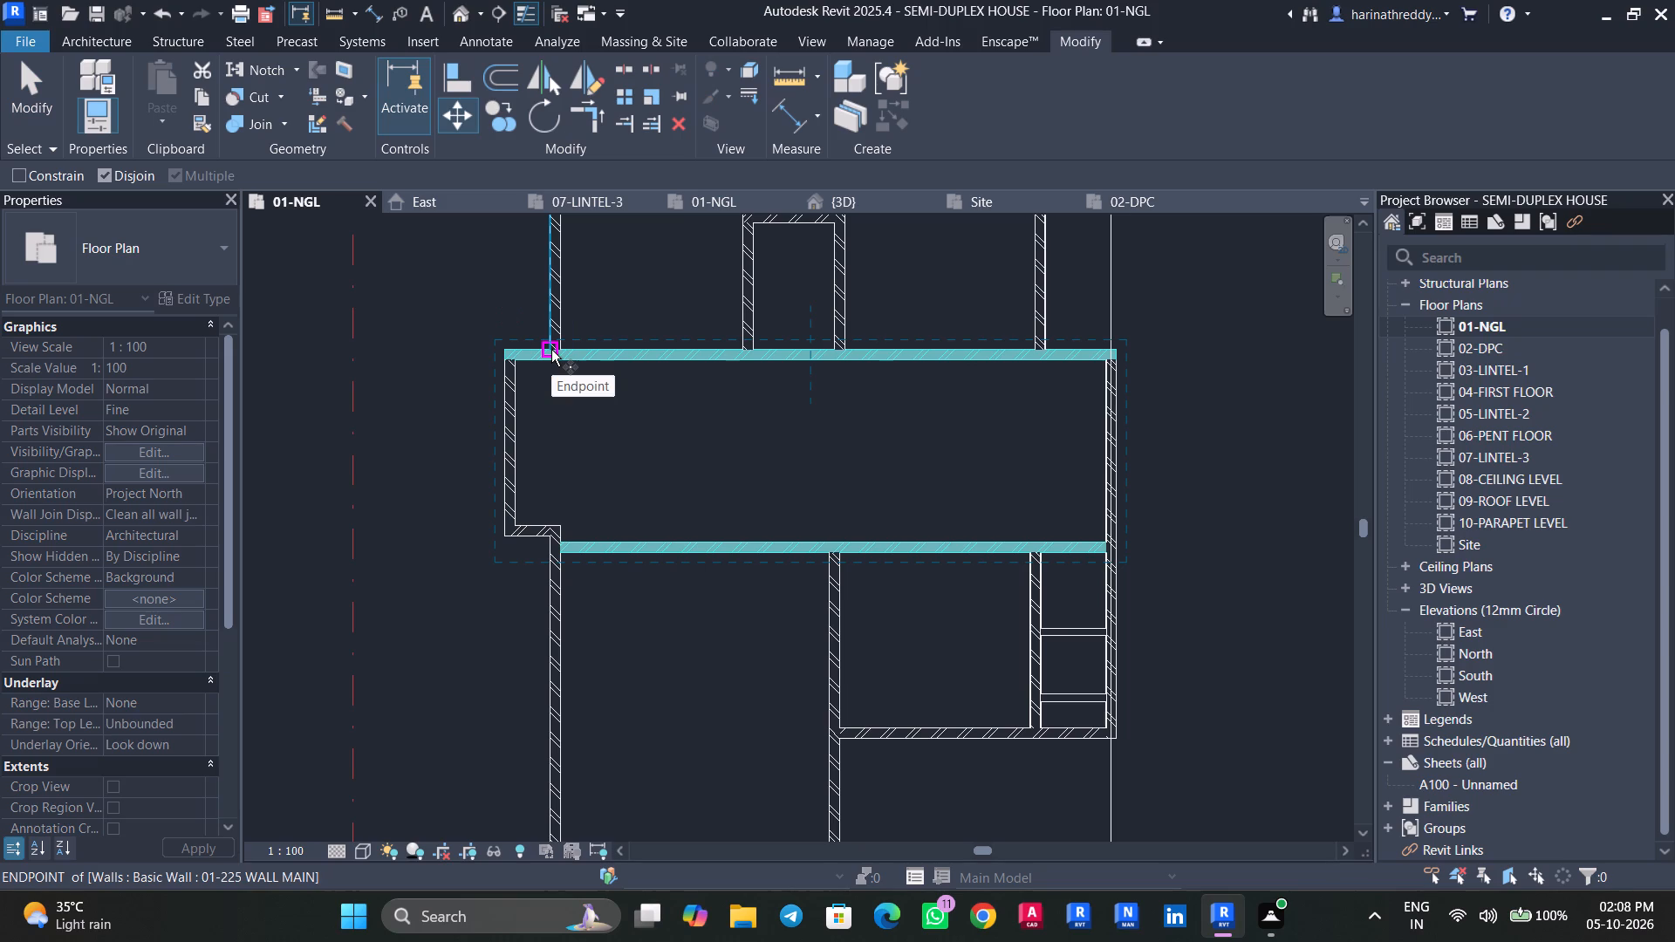
pyautogui.scroll(9, 764, 359)
pyautogui.click(745, 336)
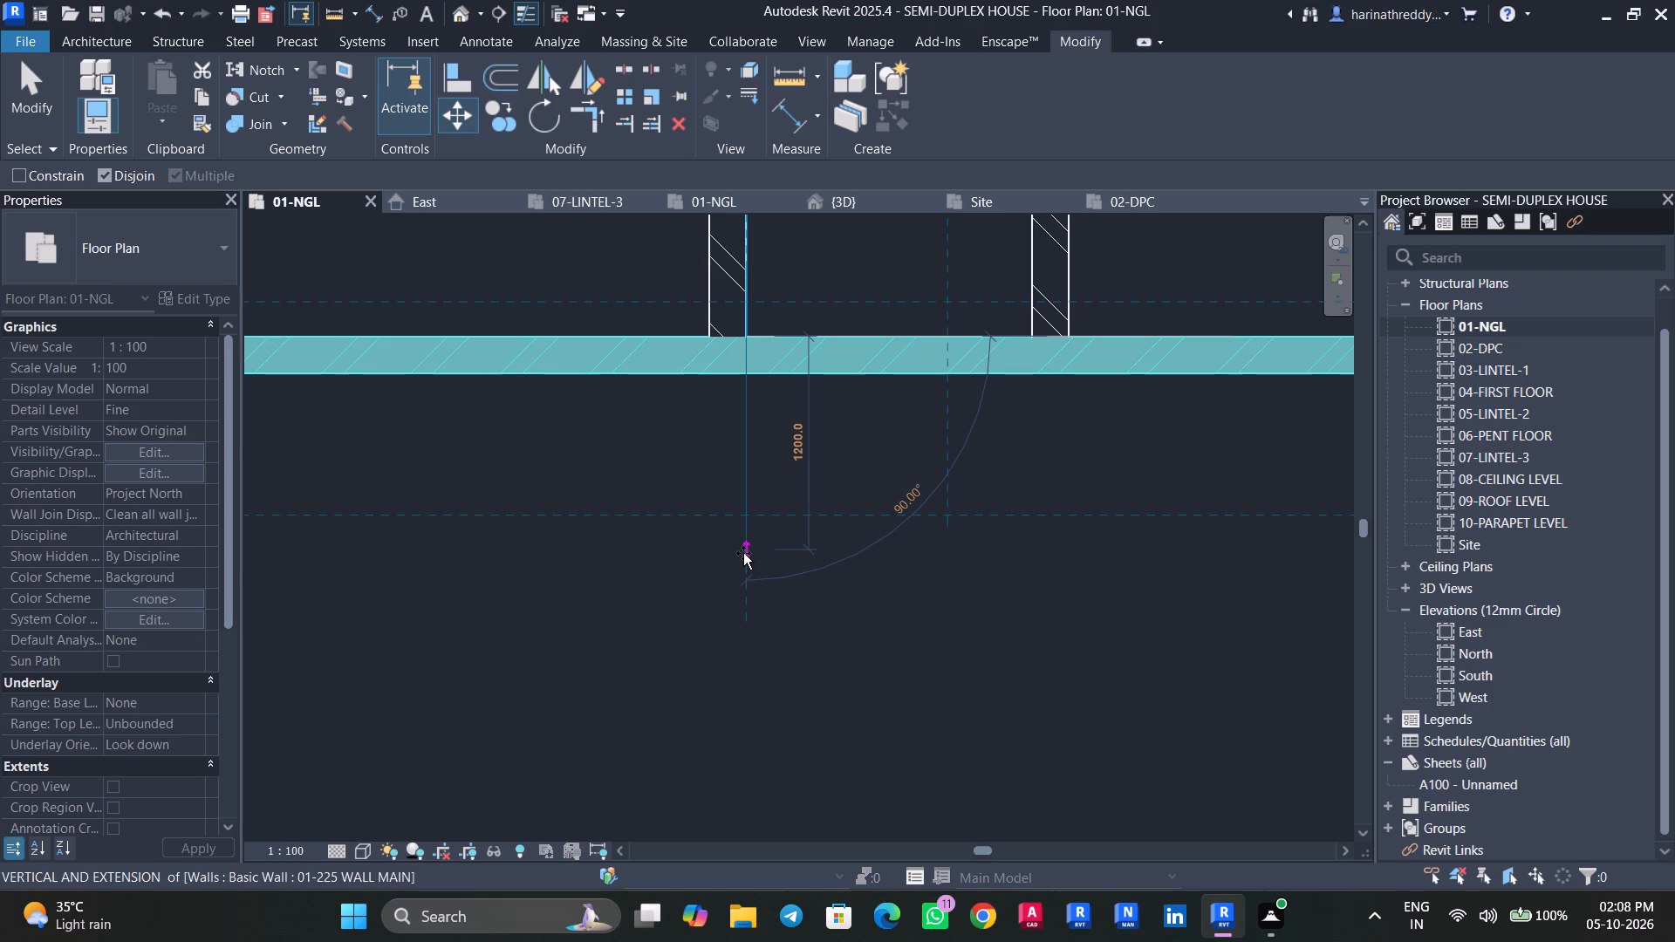
pyautogui.click(743, 553)
pyautogui.scroll(-1, 767, 508)
pyautogui.scroll(1, 767, 508)
pyautogui.scroll(-7, 767, 508)
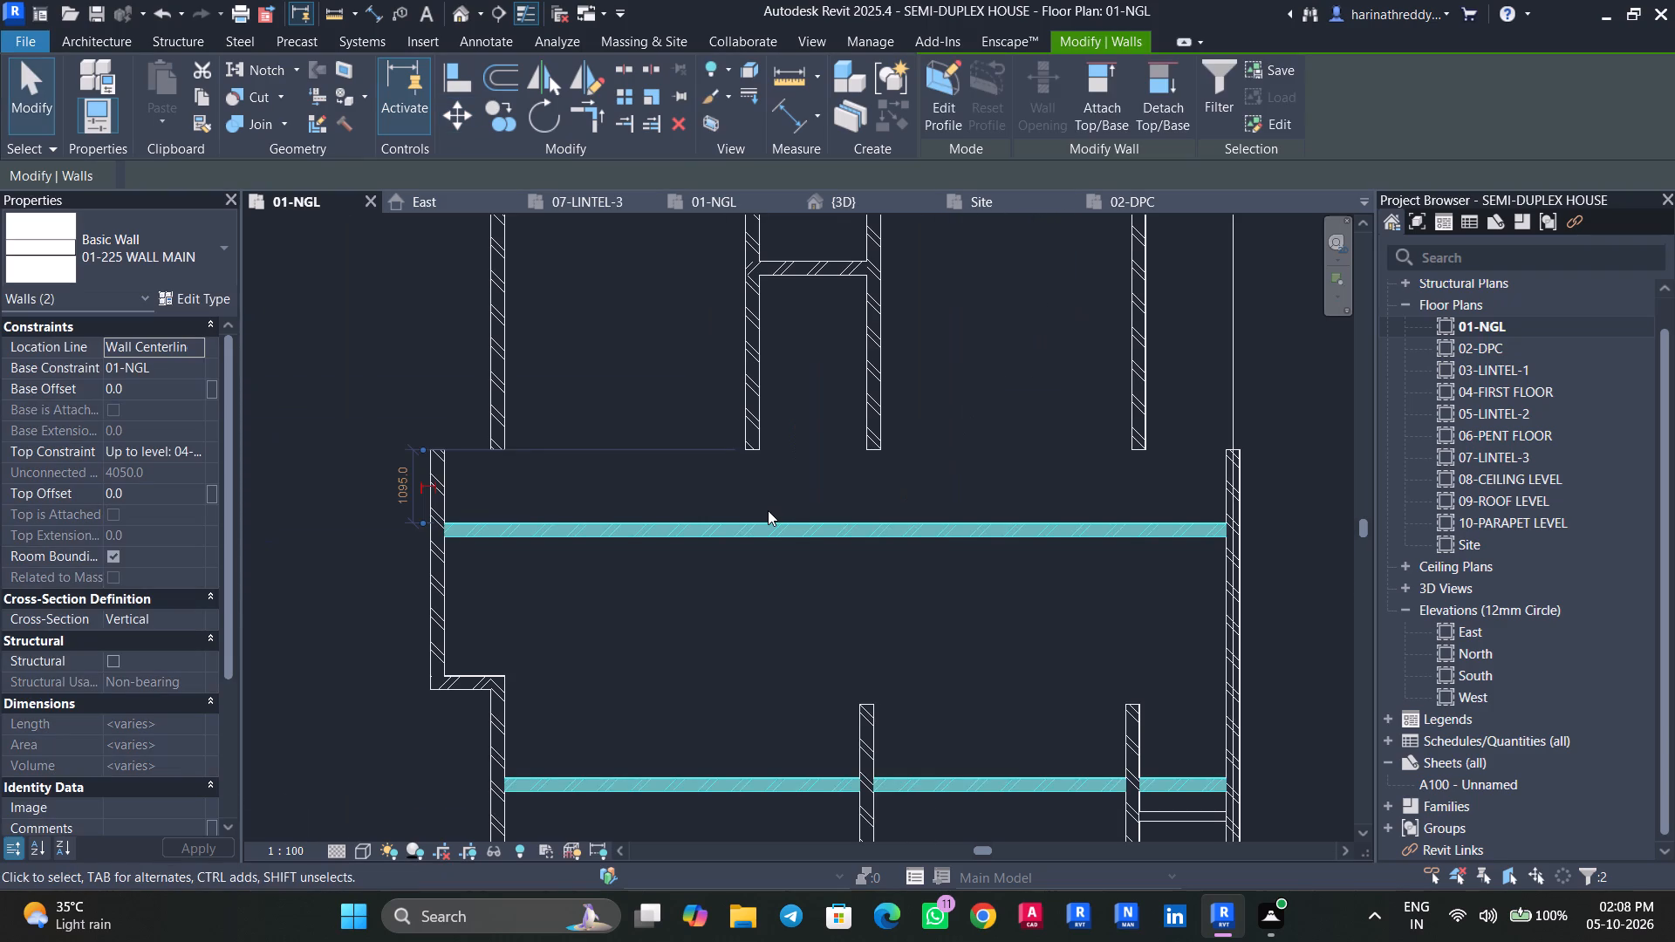
pyautogui.press('Escape')
pyautogui.press('Escape')
# Shorten the hall's west wall at its north end to 2400 mm so it stops at the hall's north wall.
pyautogui.click(440, 570)
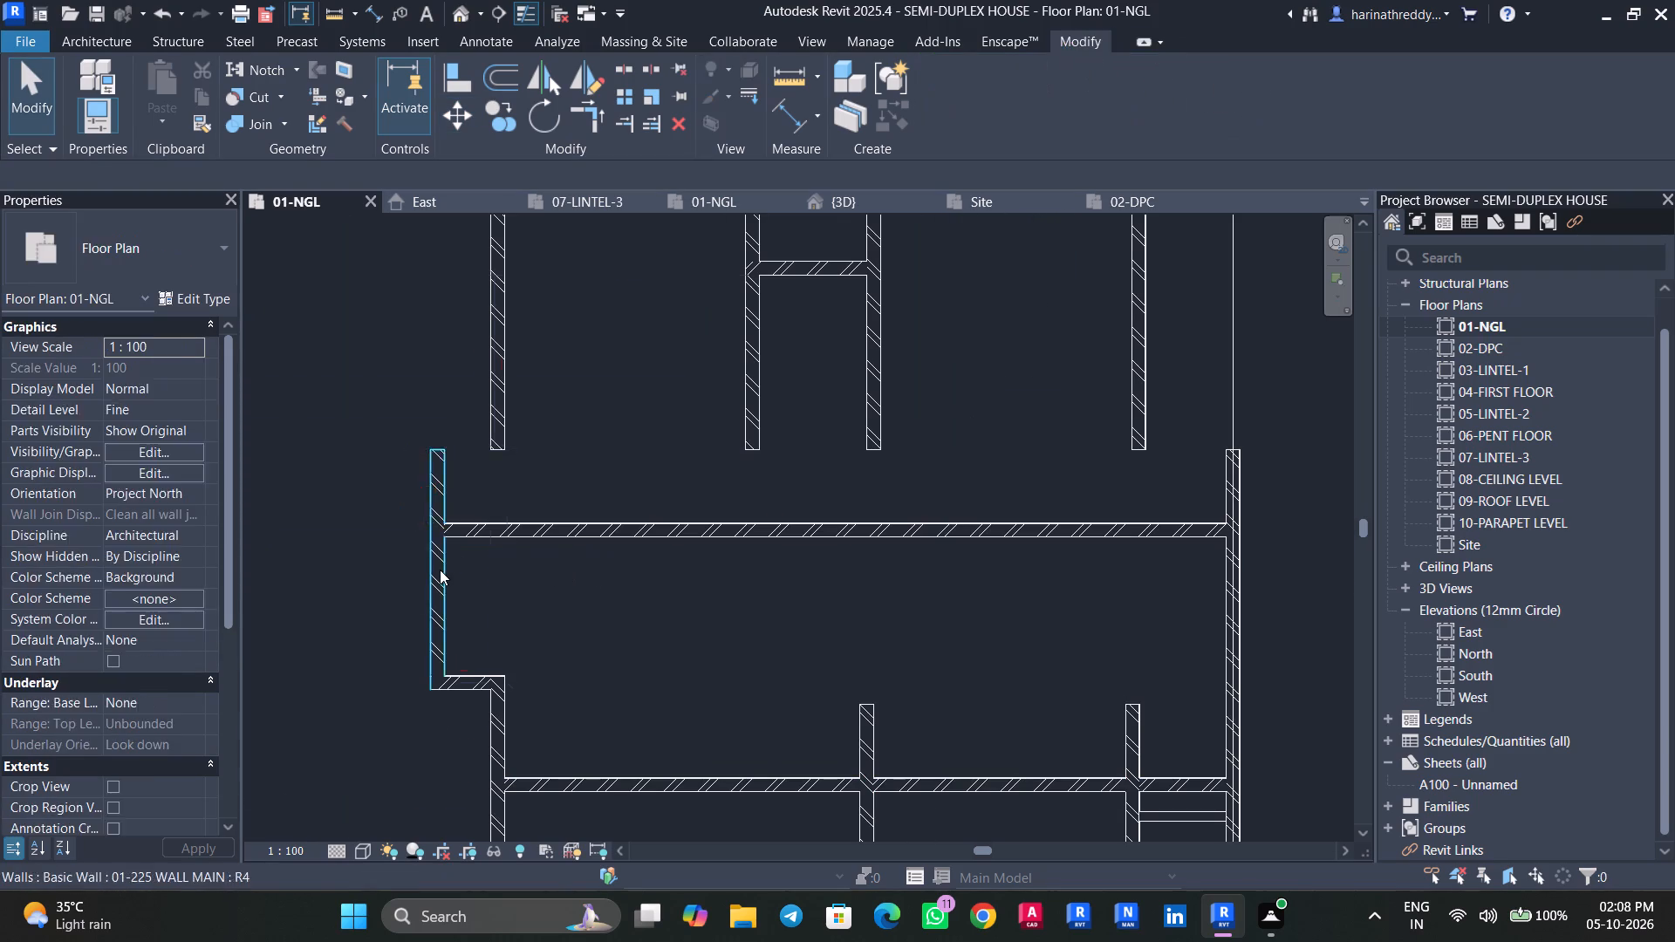
pyautogui.scroll(5, 462, 582)
pyautogui.click(452, 351)
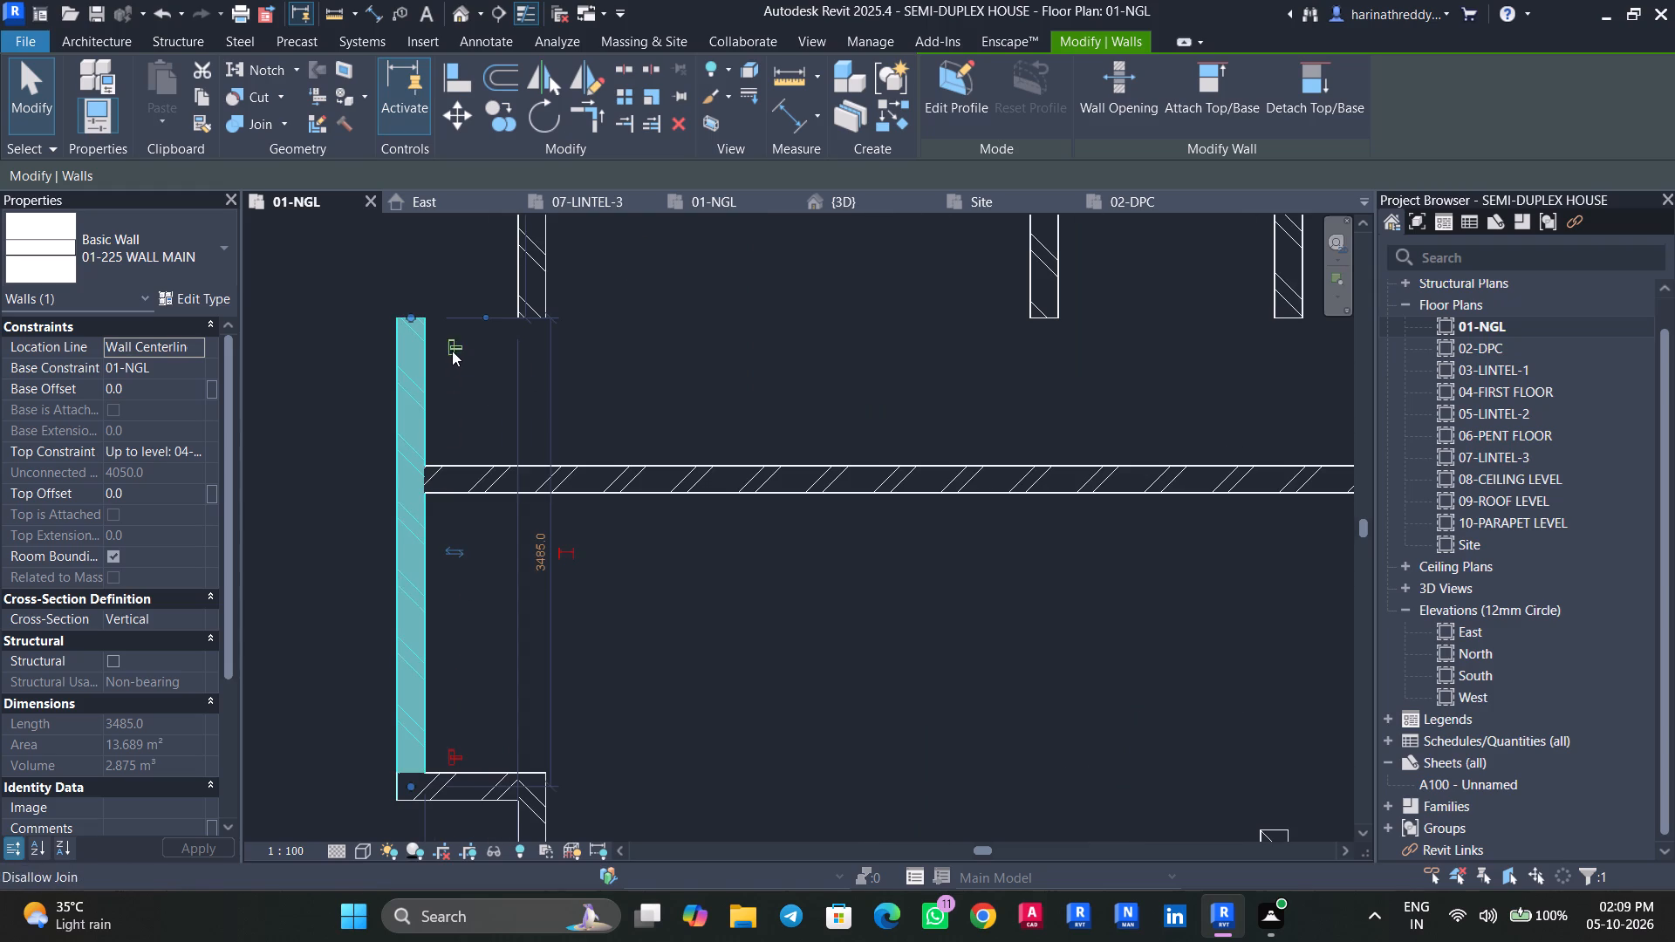
pyautogui.click(436, 334)
pyautogui.press('Escape')
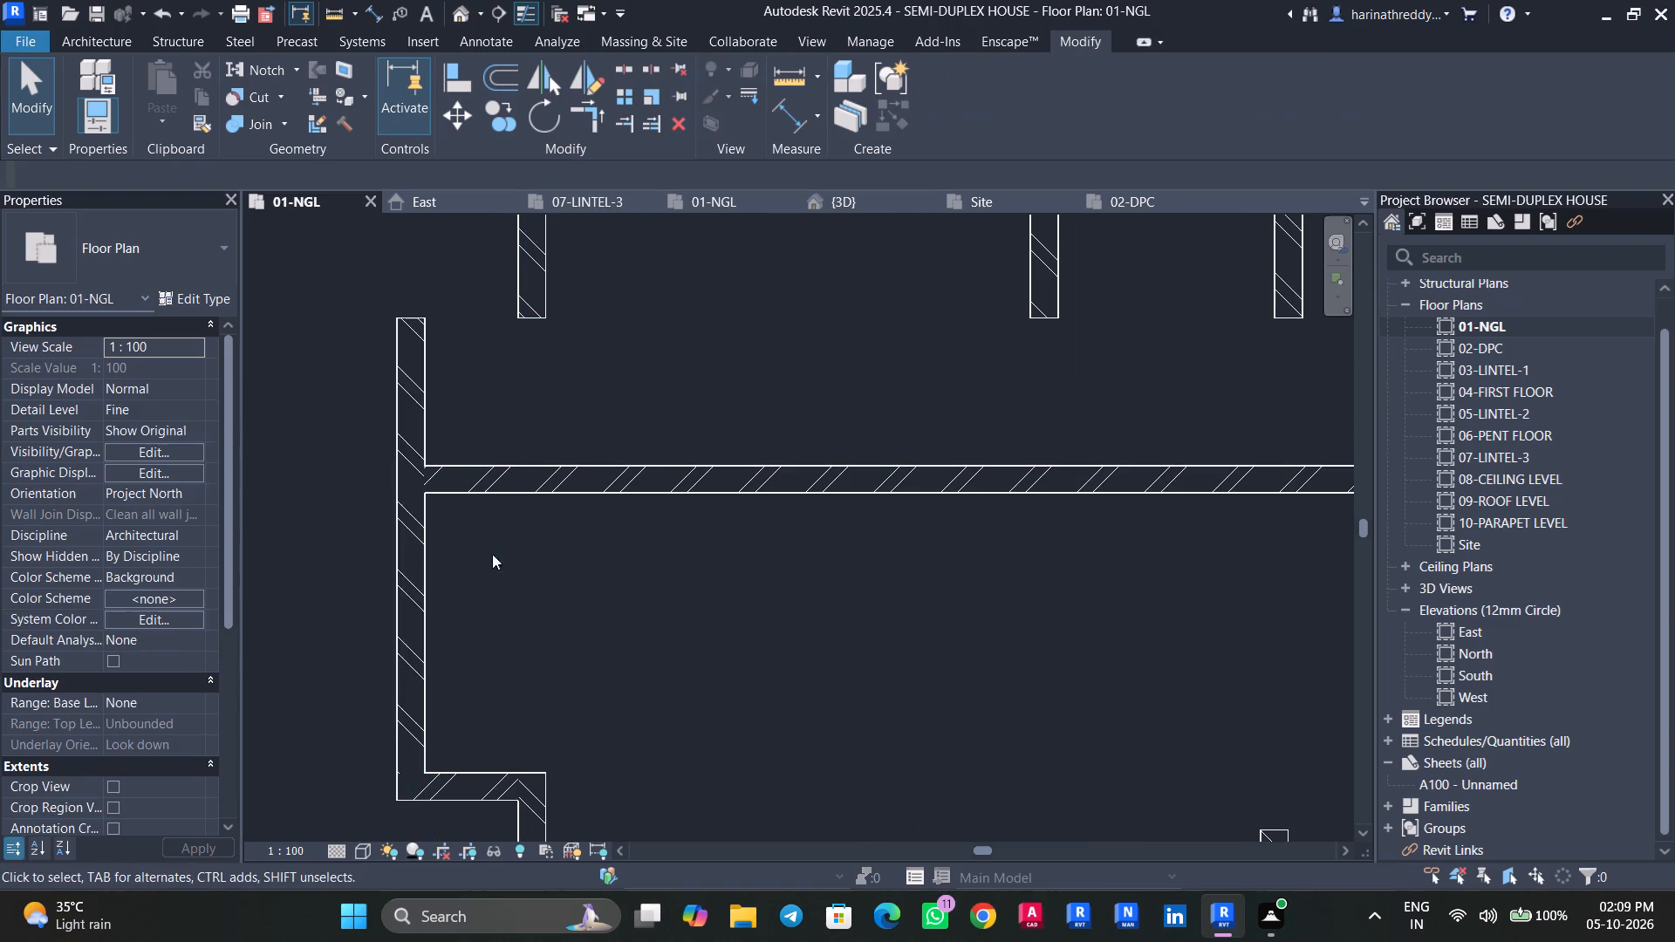
pyautogui.press('Escape')
pyautogui.click(426, 535)
pyautogui.moveTo(409, 314); pyautogui.dragTo(414, 468)
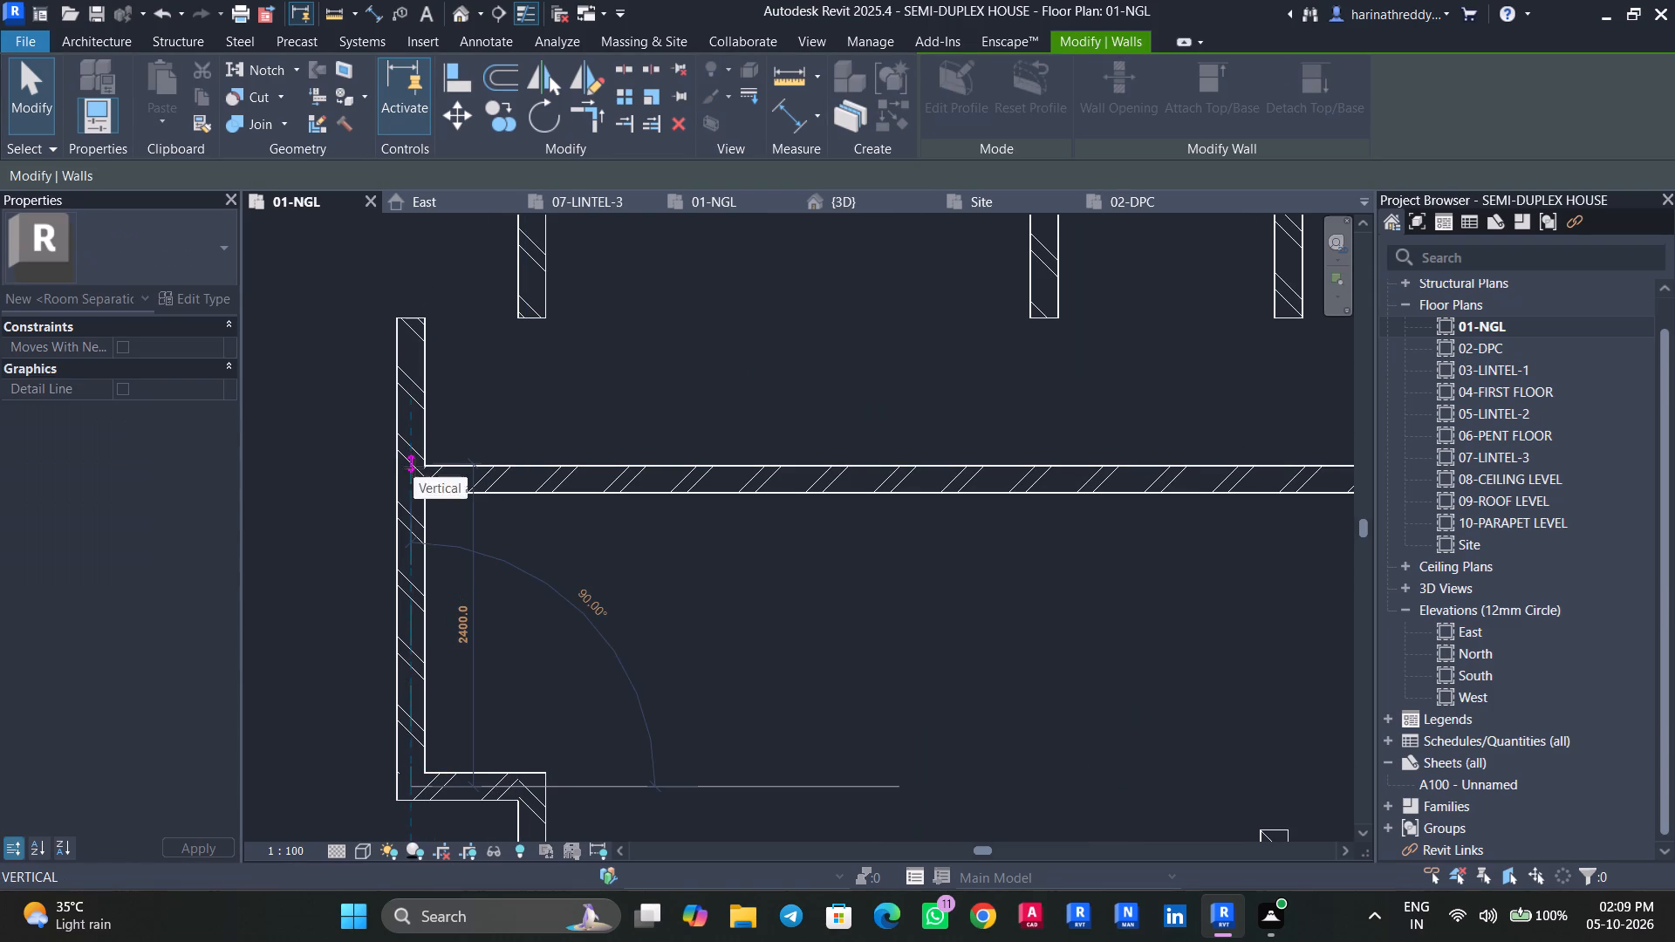
pyautogui.moveTo(414, 468); pyautogui.dragTo(411, 466)
pyautogui.scroll(10, 417, 489)
pyautogui.scroll(-1, 420, 483)
pyautogui.scroll(2, 420, 483)
pyautogui.press('Escape')
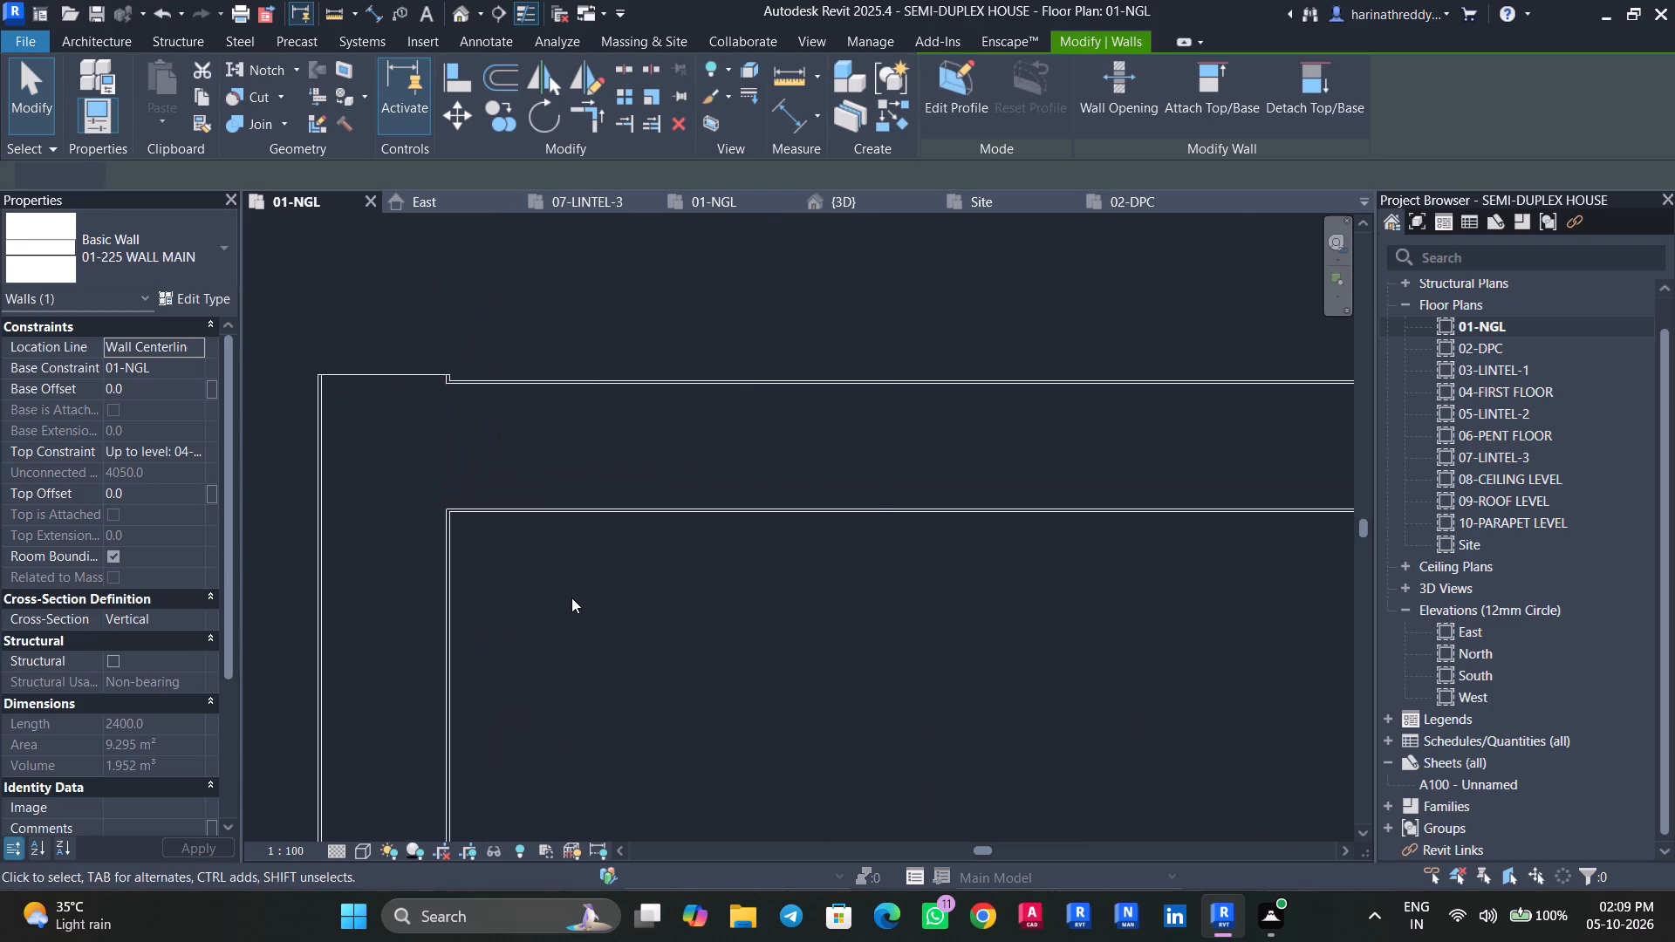
# Align the north end of the hall's west wall flush with the outer face of the hall's north wall.
pyautogui.press('a')
pyautogui.write('A;')
pyautogui.press('Escape')
pyautogui.write('AL')
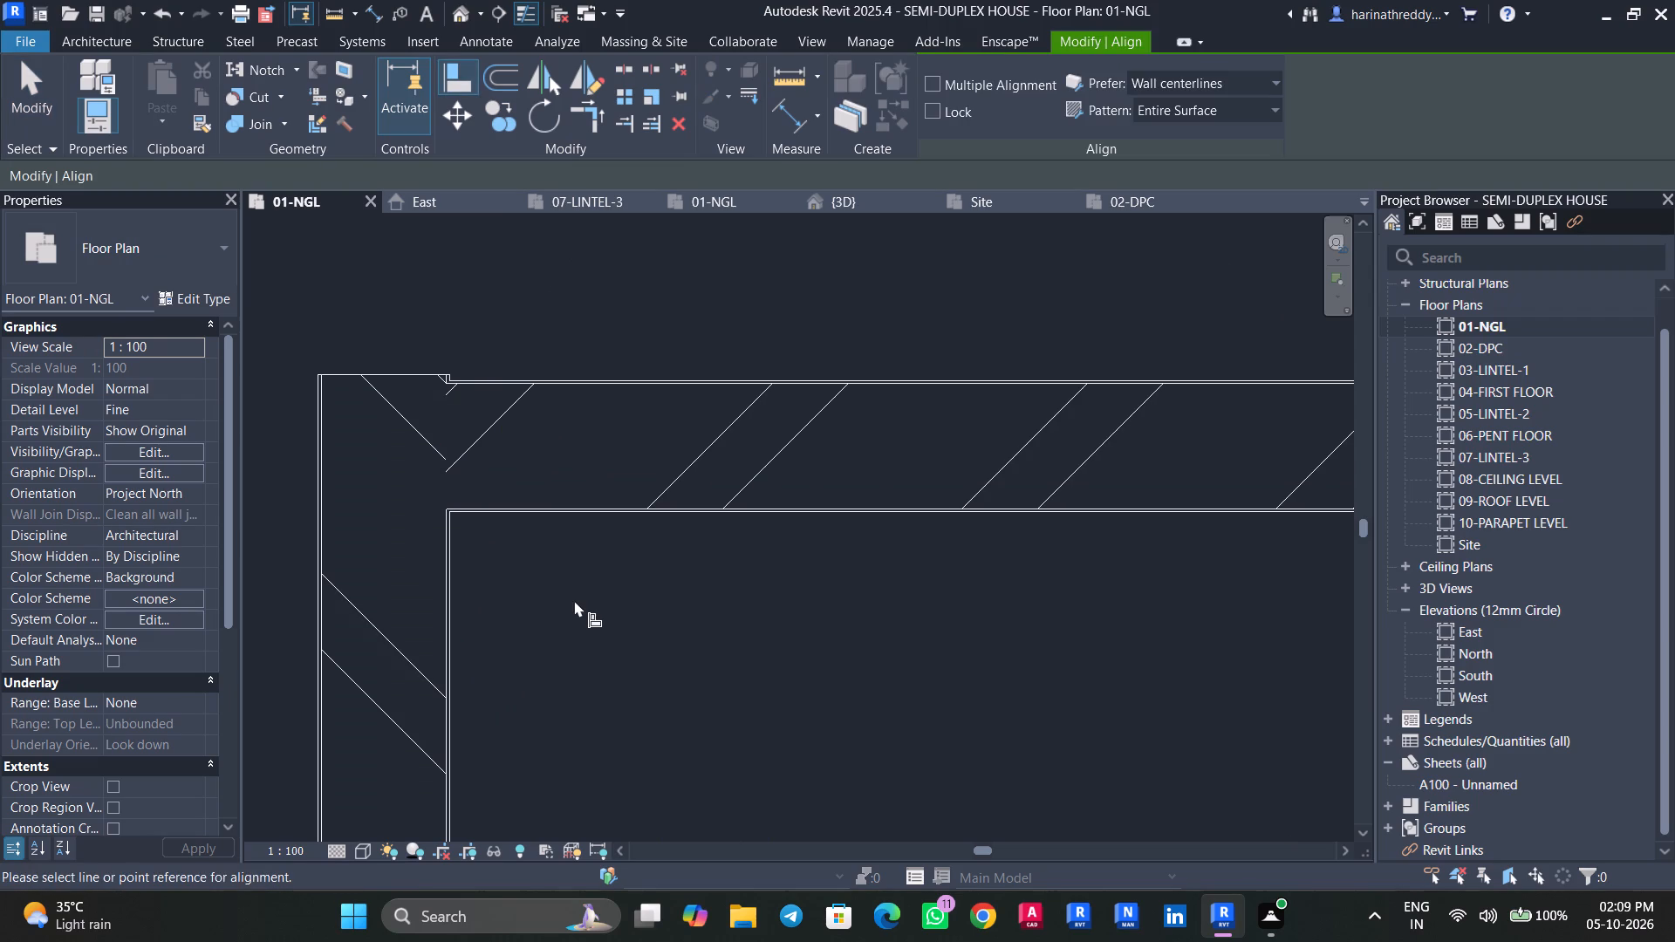
pyautogui.click(498, 376)
pyautogui.click(441, 372)
pyautogui.scroll(-2, 455, 399)
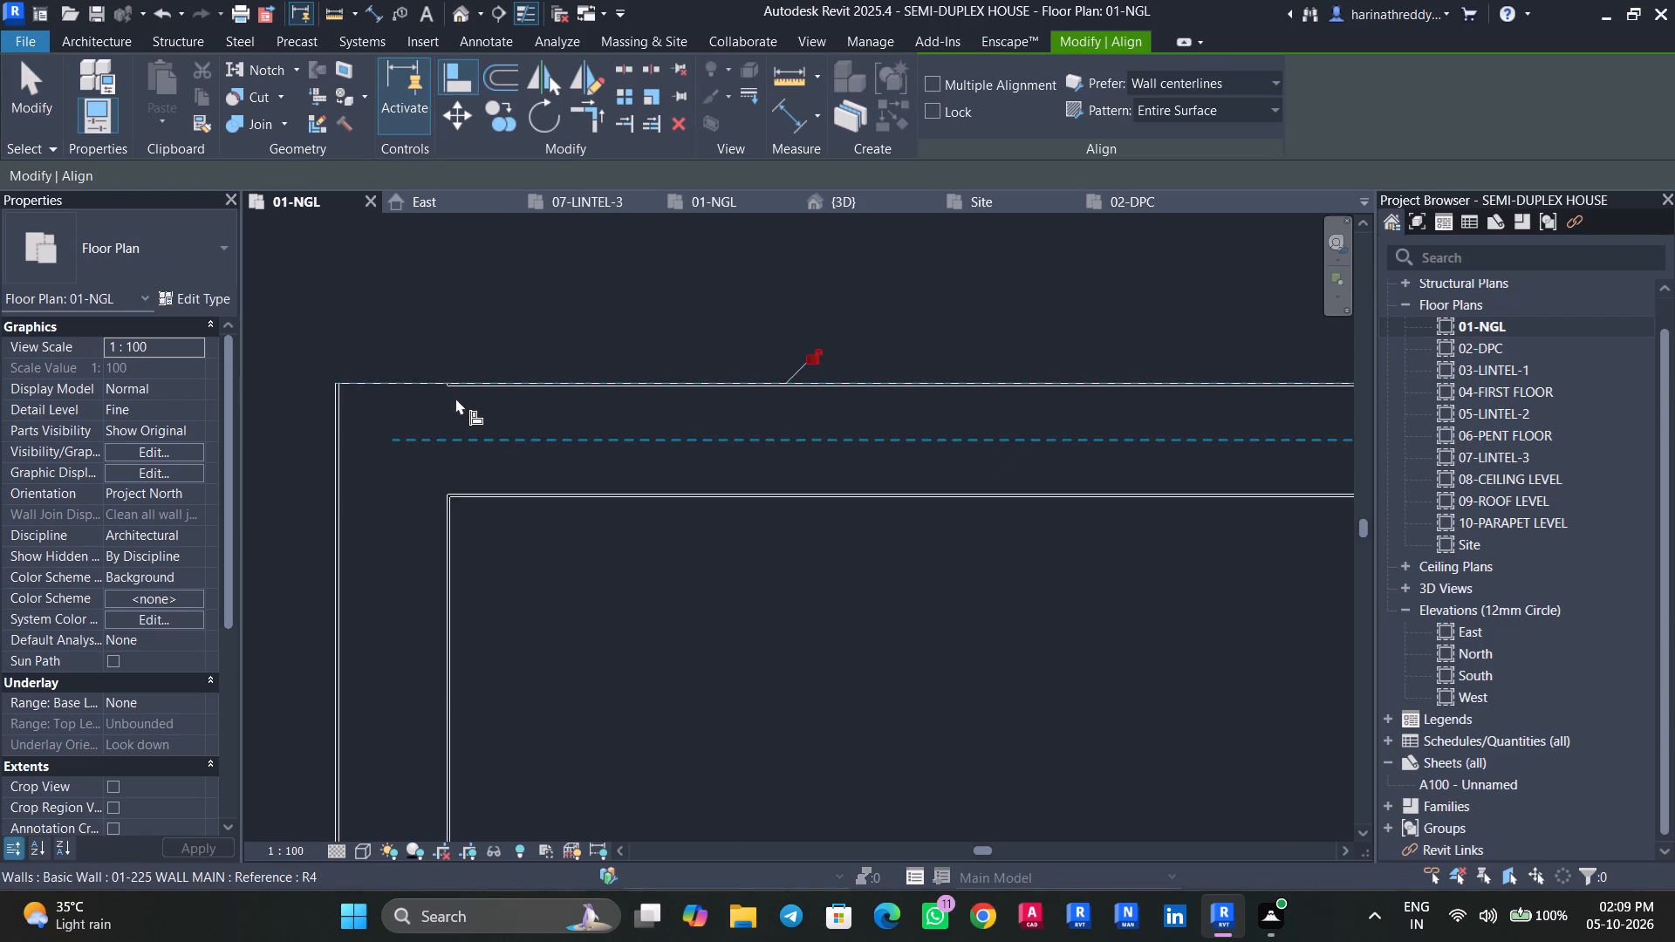
pyautogui.scroll(-3, 455, 398)
pyautogui.press('Escape')
pyautogui.press('Escape')
# Extend the north-west room's west wall south to meet the hall's north wall.
pyautogui.scroll(-1, 592, 455)
pyautogui.scroll(1, 592, 455)
pyautogui.scroll(-1, 592, 455)
pyautogui.scroll(1, 592, 455)
pyautogui.scroll(-5, 592, 456)
pyautogui.scroll(1, 592, 454)
pyautogui.scroll(-7, 592, 454)
pyautogui.press('Escape')
pyautogui.click(615, 352)
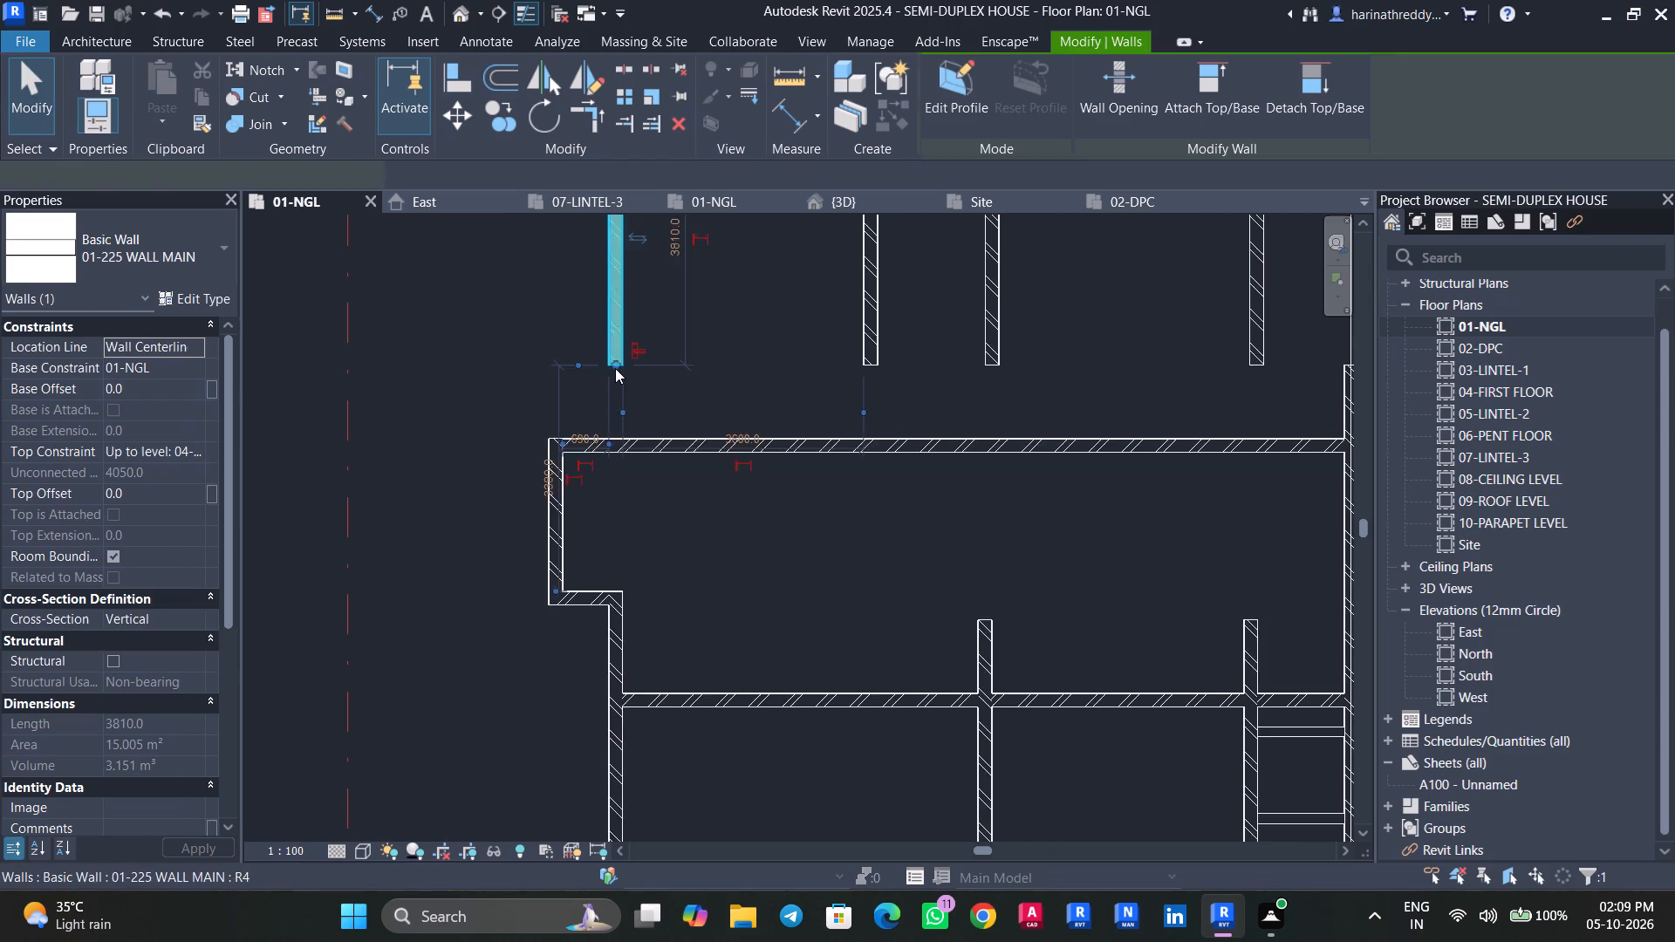
pyautogui.scroll(3, 615, 368)
pyautogui.moveTo(614, 364); pyautogui.dragTo(613, 475)
pyautogui.press('Escape')
# Extend the north-west room's east wall and the north-east room's west wall south to the hall's north wall.
pyautogui.moveTo(880, 365); pyautogui.dragTo(846, 384, button='middle')
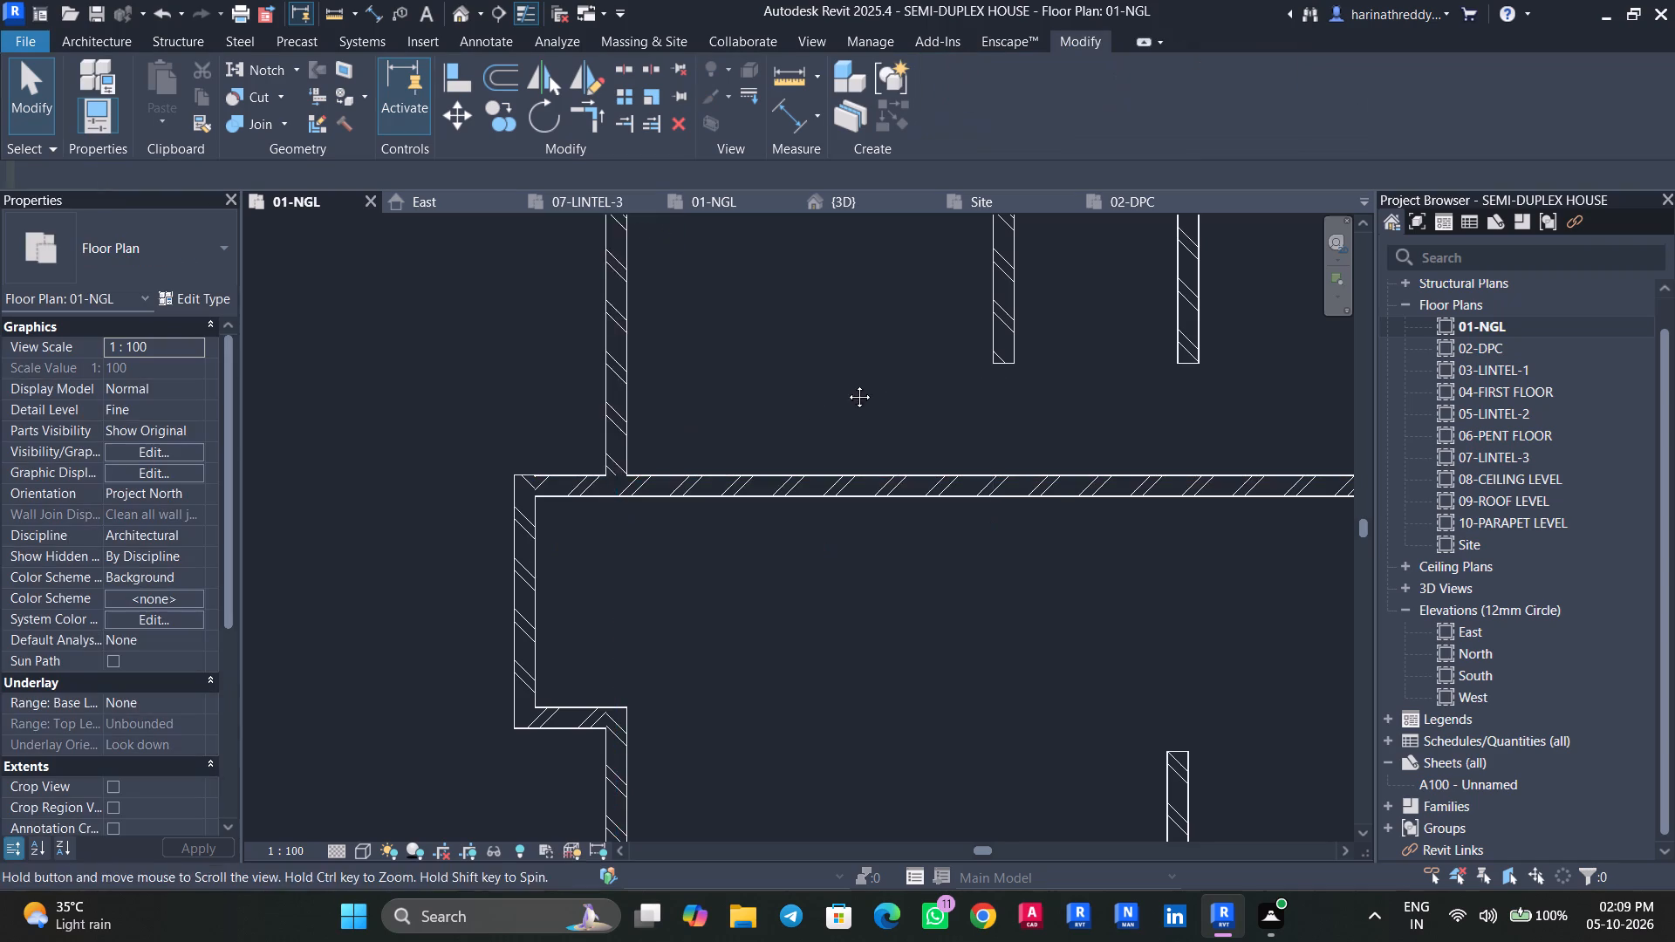
pyautogui.moveTo(846, 384); pyautogui.dragTo(711, 420, button='middle')
pyautogui.click(834, 380)
pyautogui.moveTo(831, 415); pyautogui.dragTo(833, 527)
pyautogui.press('Escape')
pyautogui.click(1034, 358)
pyautogui.moveTo(1018, 415); pyautogui.dragTo(1022, 520)
pyautogui.press('Escape')
# Trim the large south-west room's east wall and the hall's south wall into a corner, removing the wall's overshoot.
pyautogui.scroll(-4, 866, 446)
pyautogui.moveTo(840, 597); pyautogui.dragTo(833, 372, button='middle')
pyautogui.press('Escape')
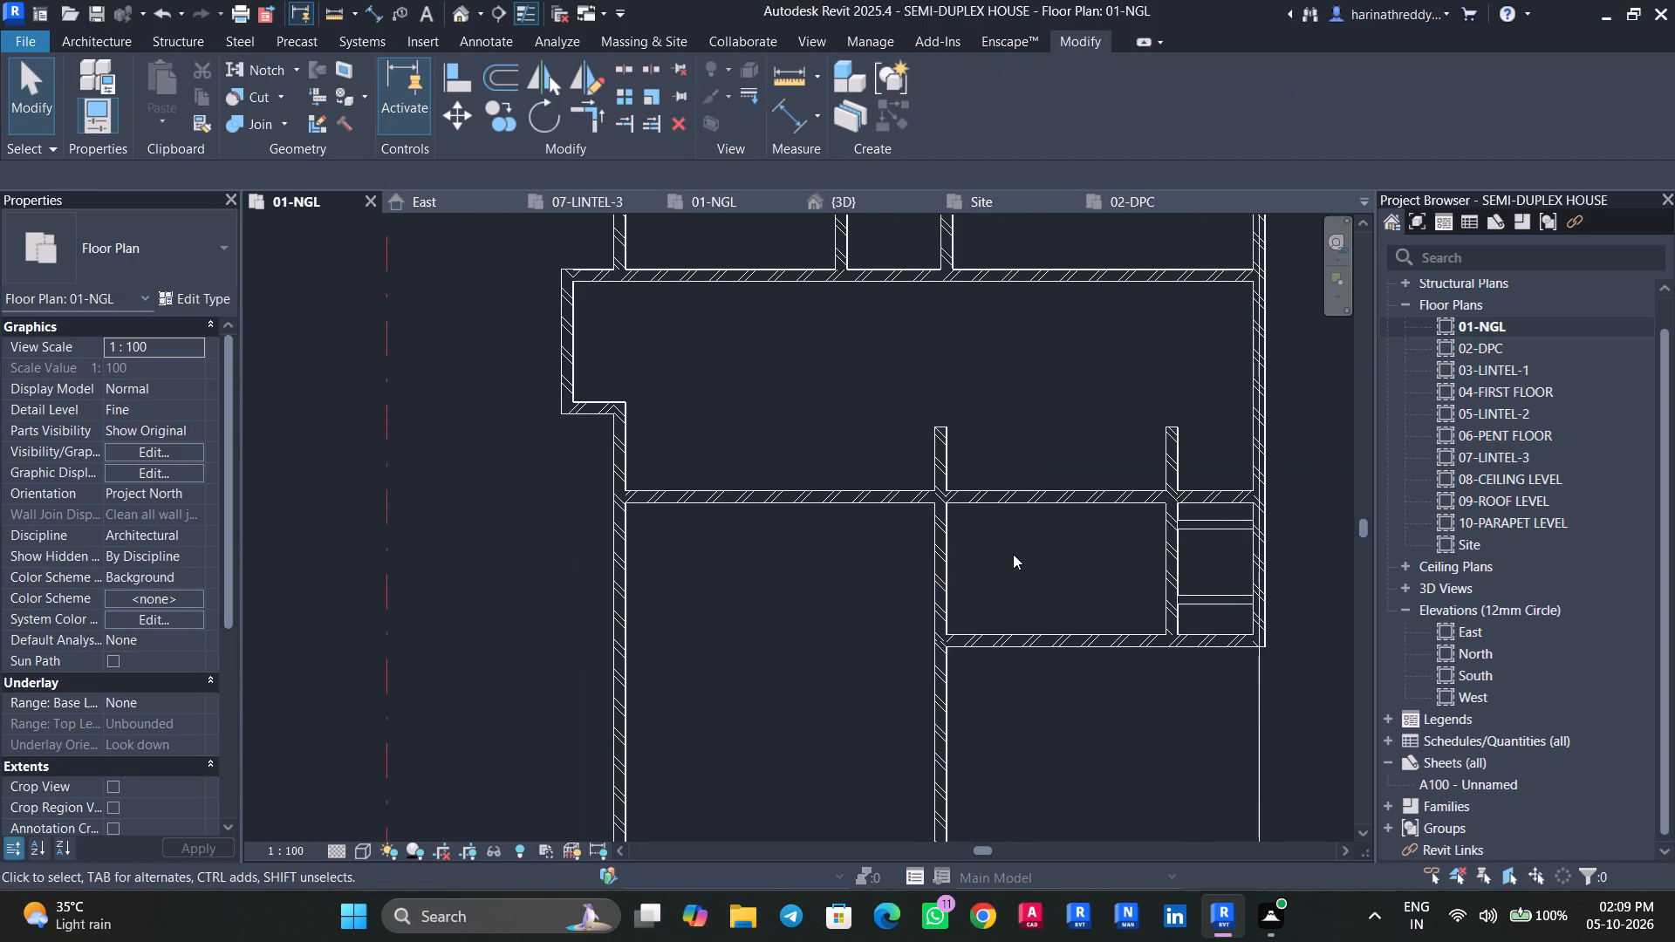
pyautogui.press('t')
pyautogui.press('r')
pyautogui.click(953, 570)
pyautogui.click(896, 507)
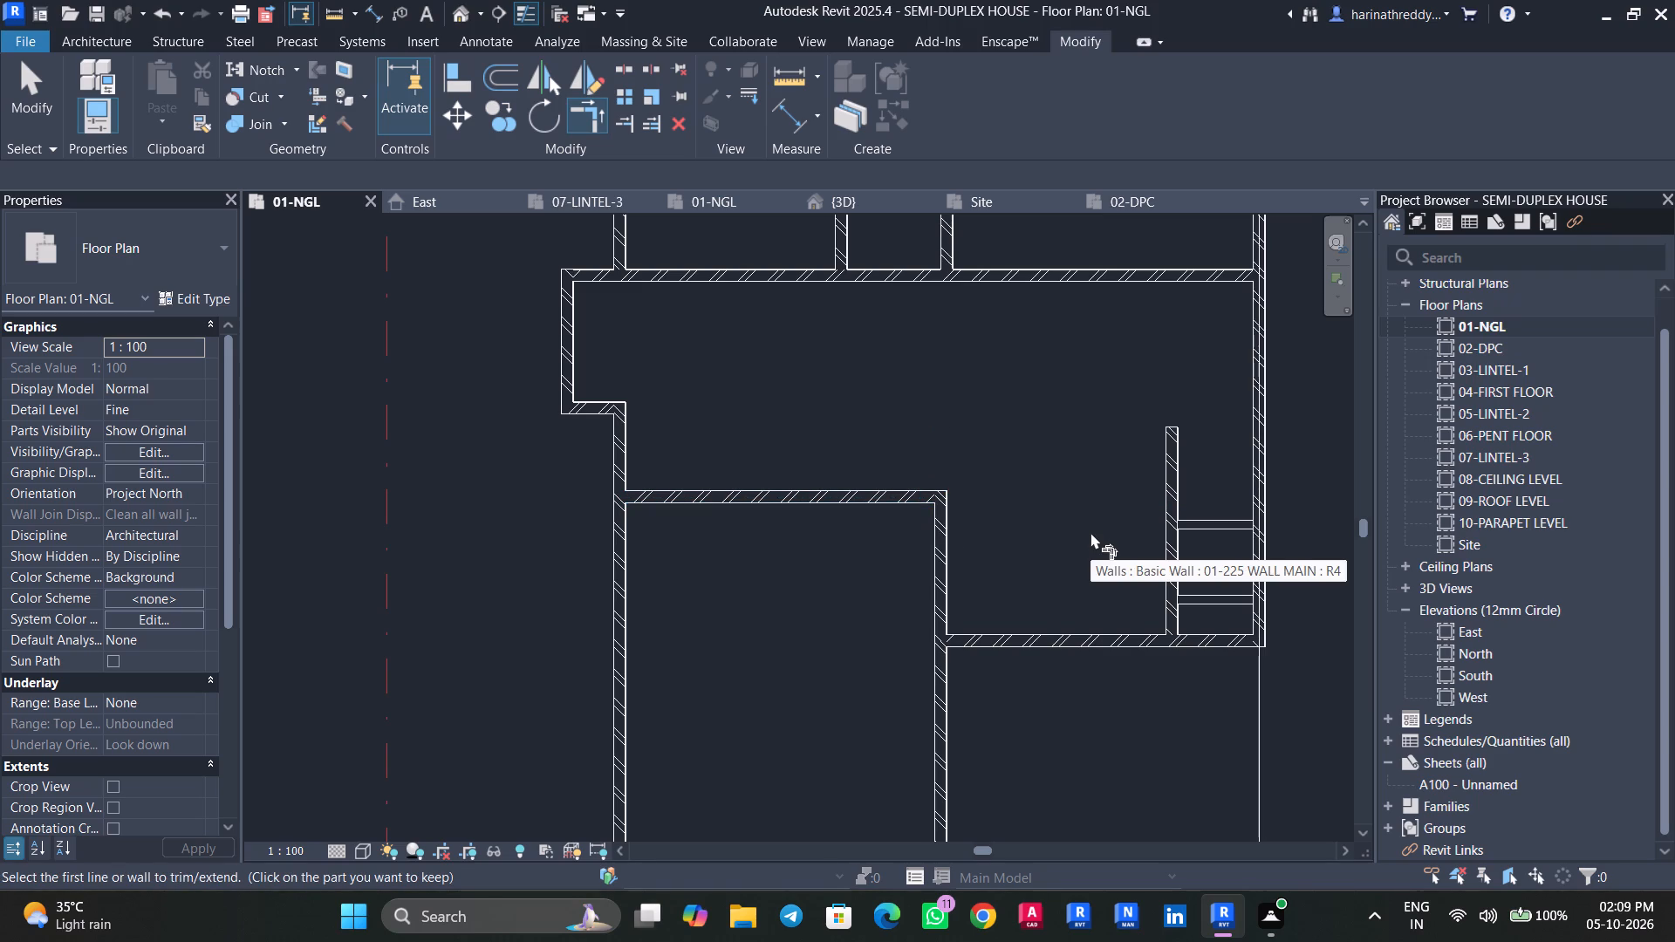
pyautogui.press('Escape')
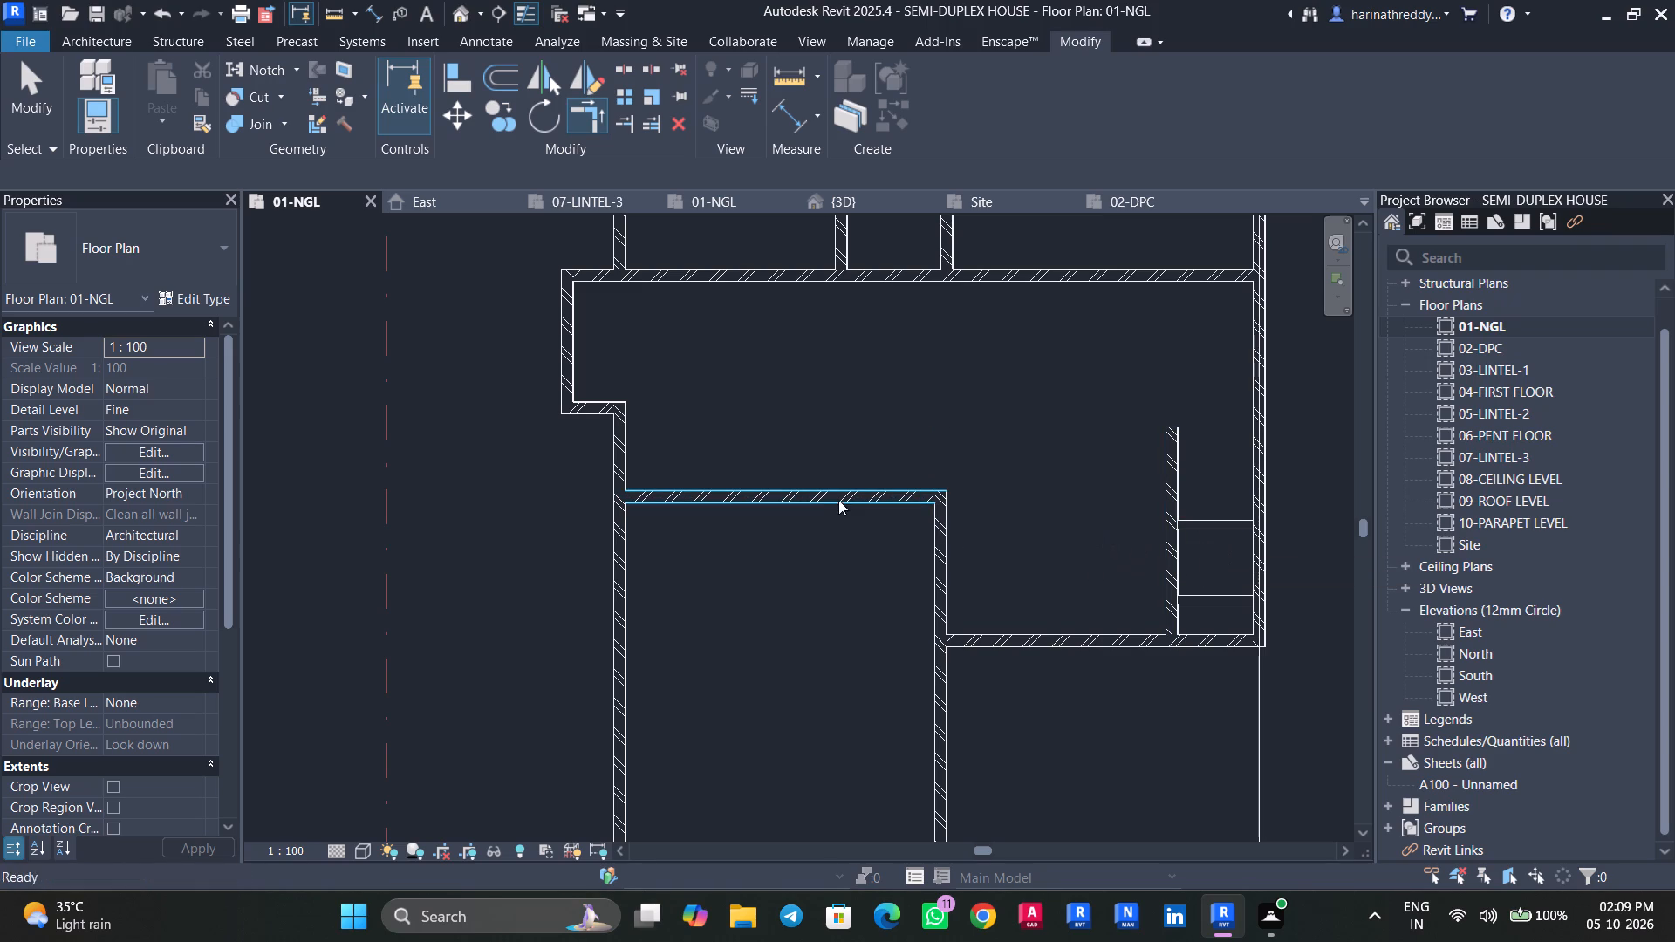
# Trim the hall's south wall and the west wall of the small south-east compartment into a corner.
pyautogui.press('t')
pyautogui.press('r')
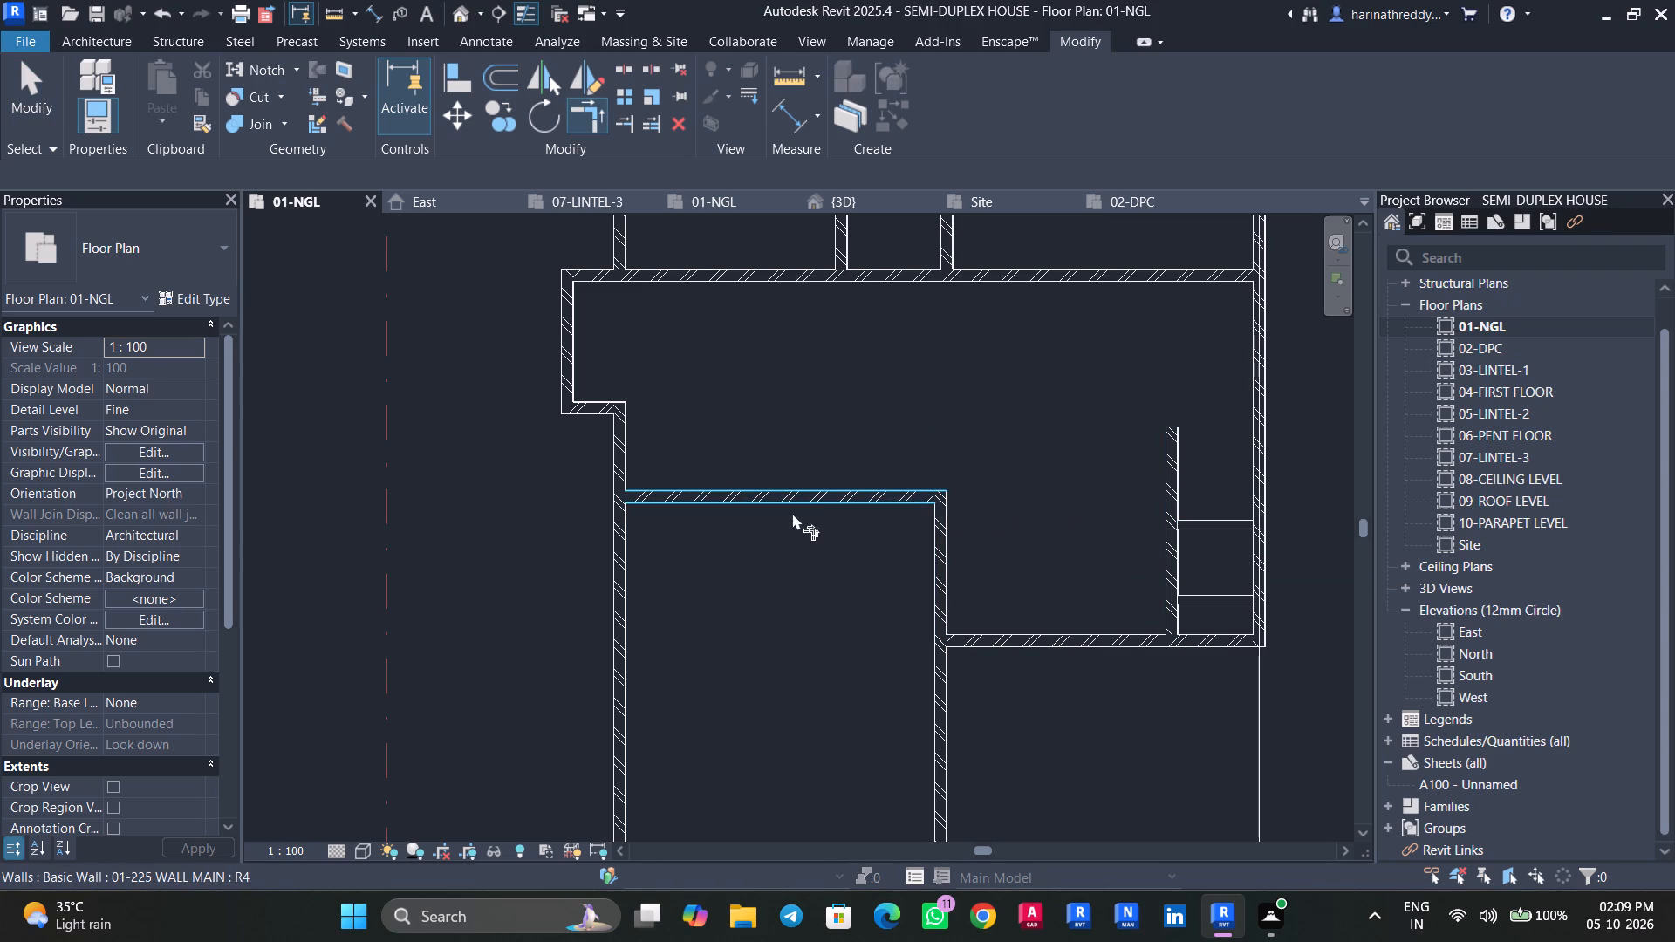
pyautogui.click(824, 505)
pyautogui.click(1159, 547)
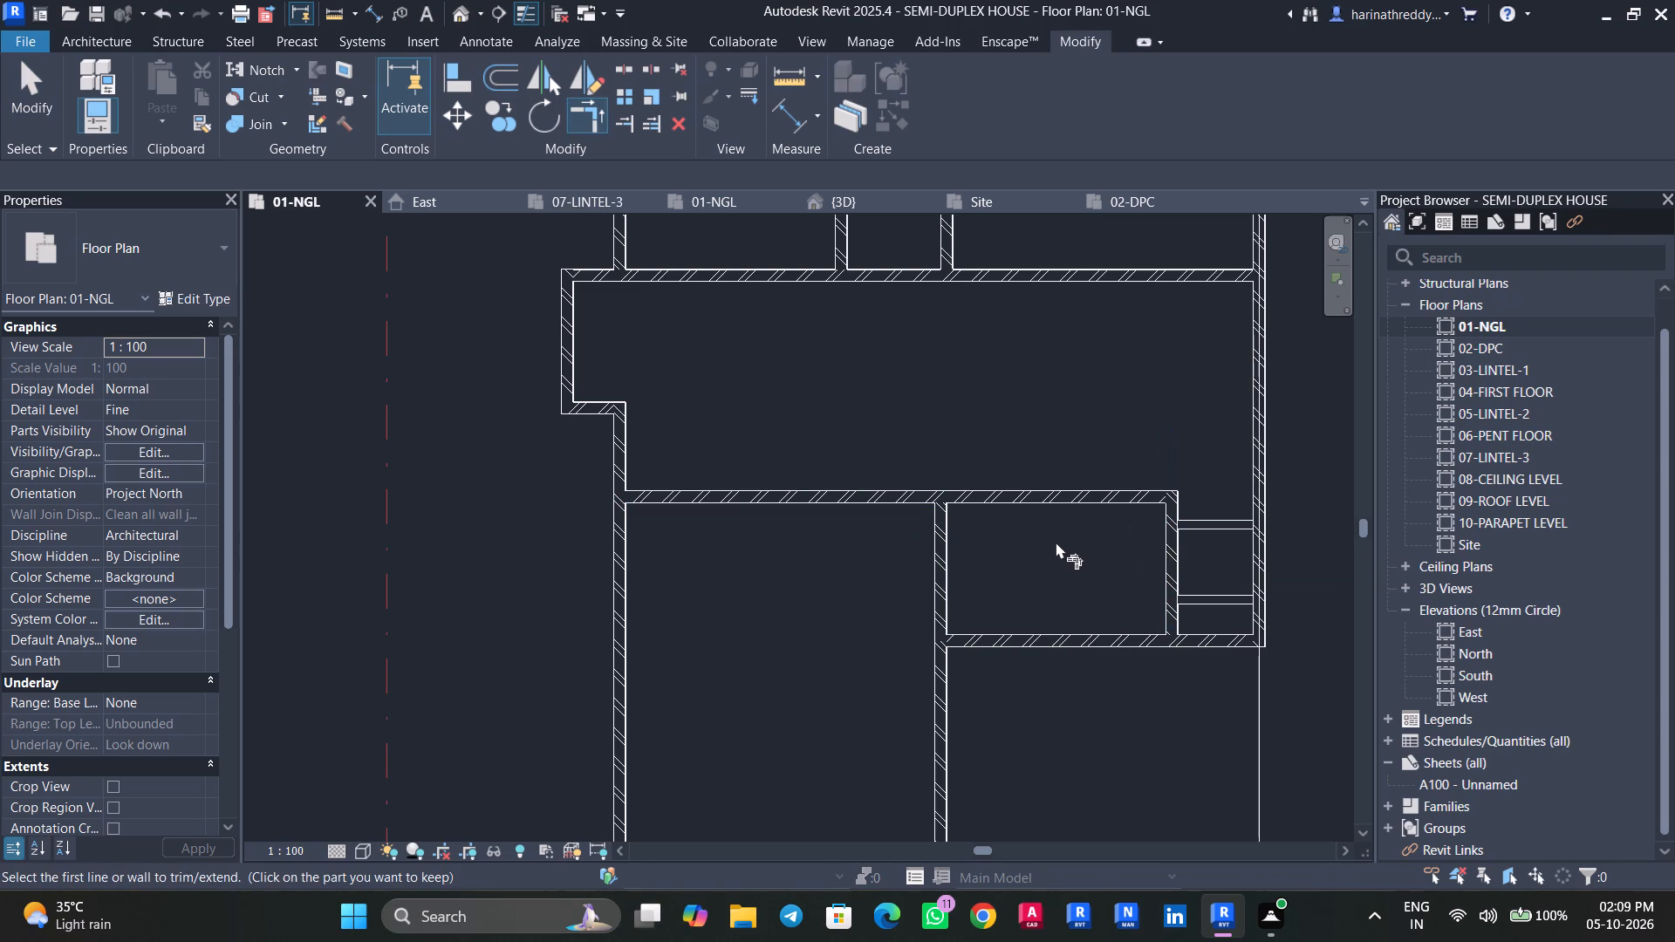
pyautogui.press('Escape')
pyautogui.press('Escape')
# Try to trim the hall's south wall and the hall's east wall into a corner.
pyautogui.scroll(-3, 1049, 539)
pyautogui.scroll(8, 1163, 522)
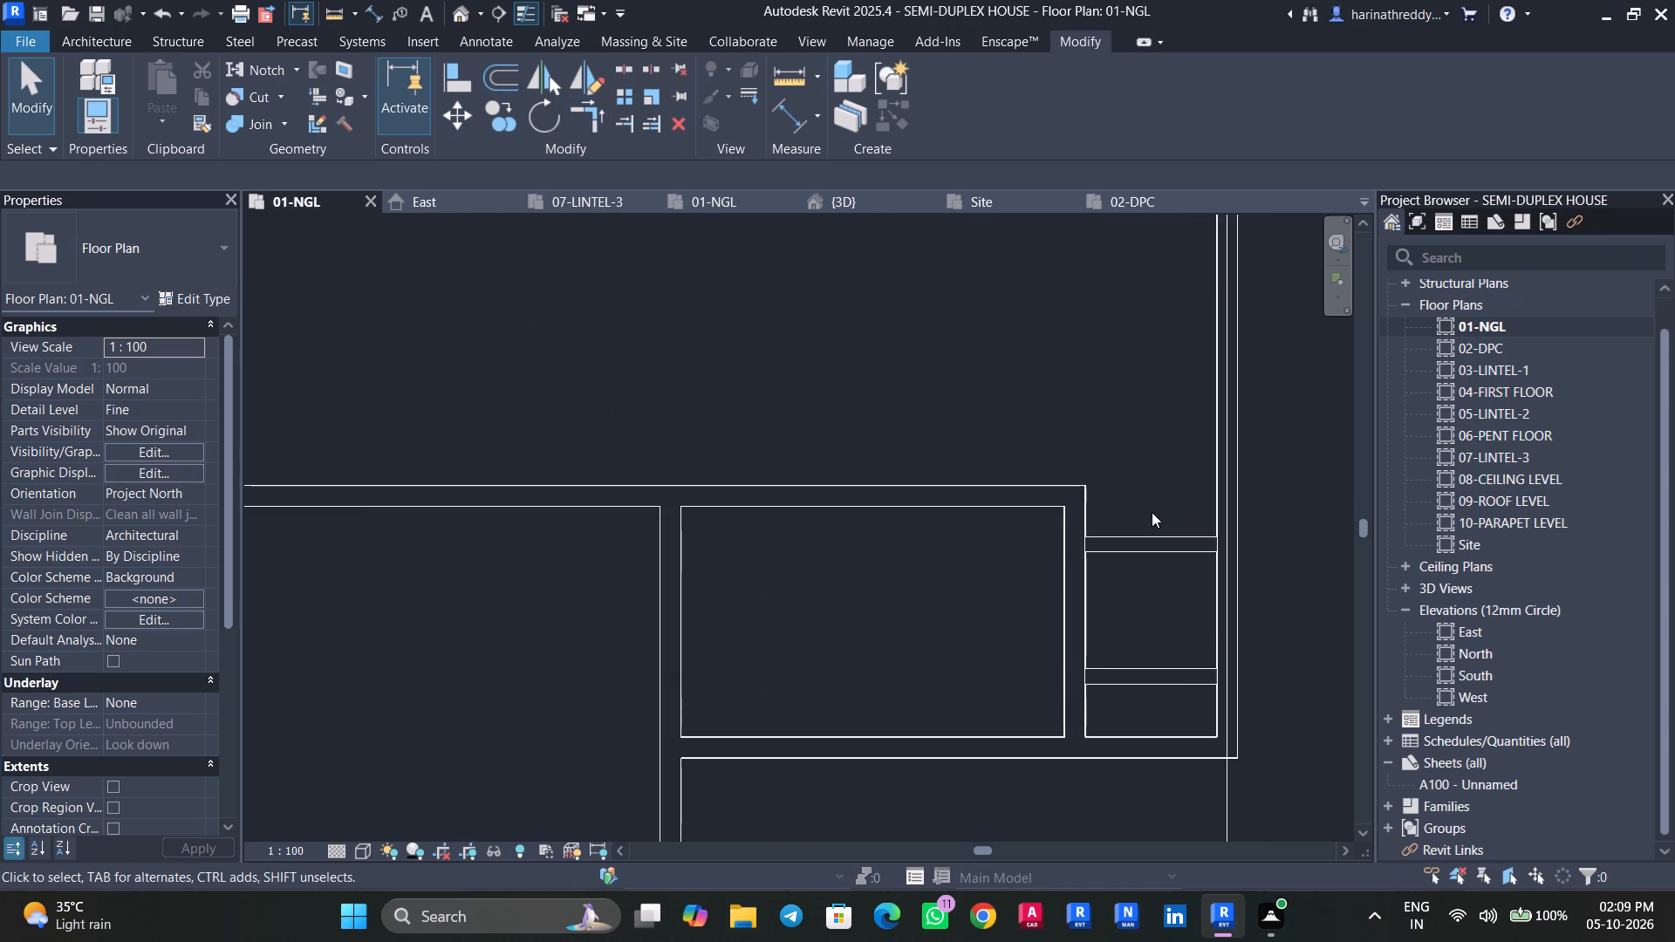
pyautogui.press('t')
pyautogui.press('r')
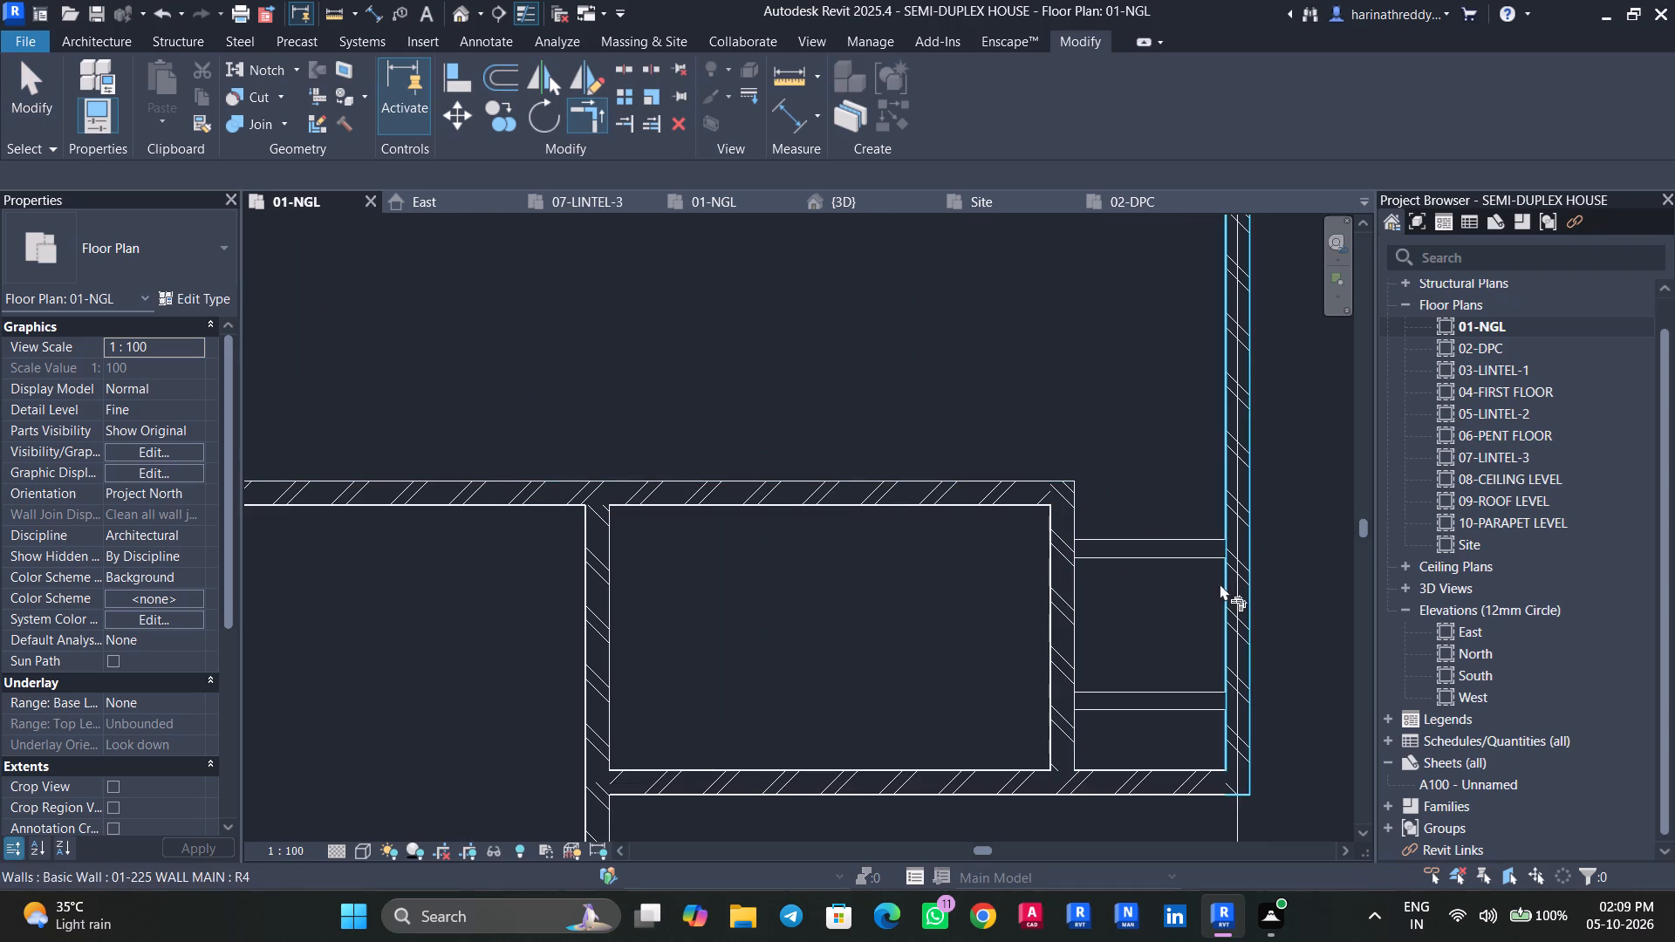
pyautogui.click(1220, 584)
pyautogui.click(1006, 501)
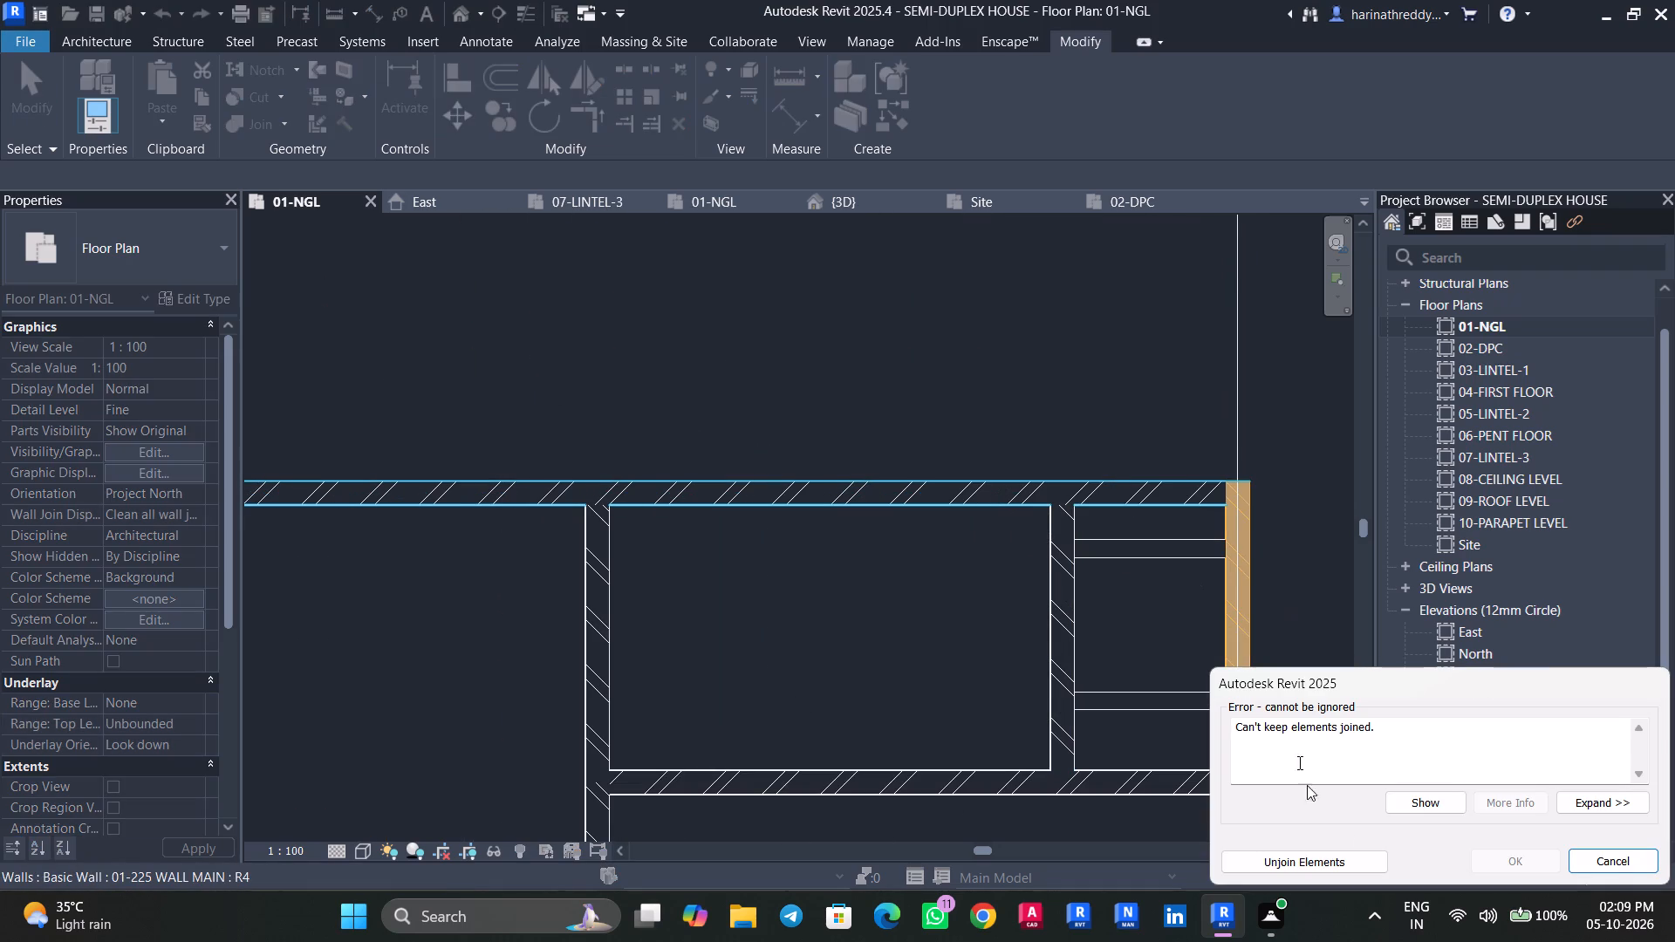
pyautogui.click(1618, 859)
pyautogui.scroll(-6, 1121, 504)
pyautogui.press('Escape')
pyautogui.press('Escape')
# Extend the east end of the hall's south wall to meet the hall's east wall.
pyautogui.click(1089, 501)
pyautogui.scroll(4, 1089, 501)
pyautogui.press('Escape')
pyautogui.click(1072, 496)
pyautogui.moveTo(1104, 497); pyautogui.dragTo(1225, 502)
pyautogui.press('Escape')
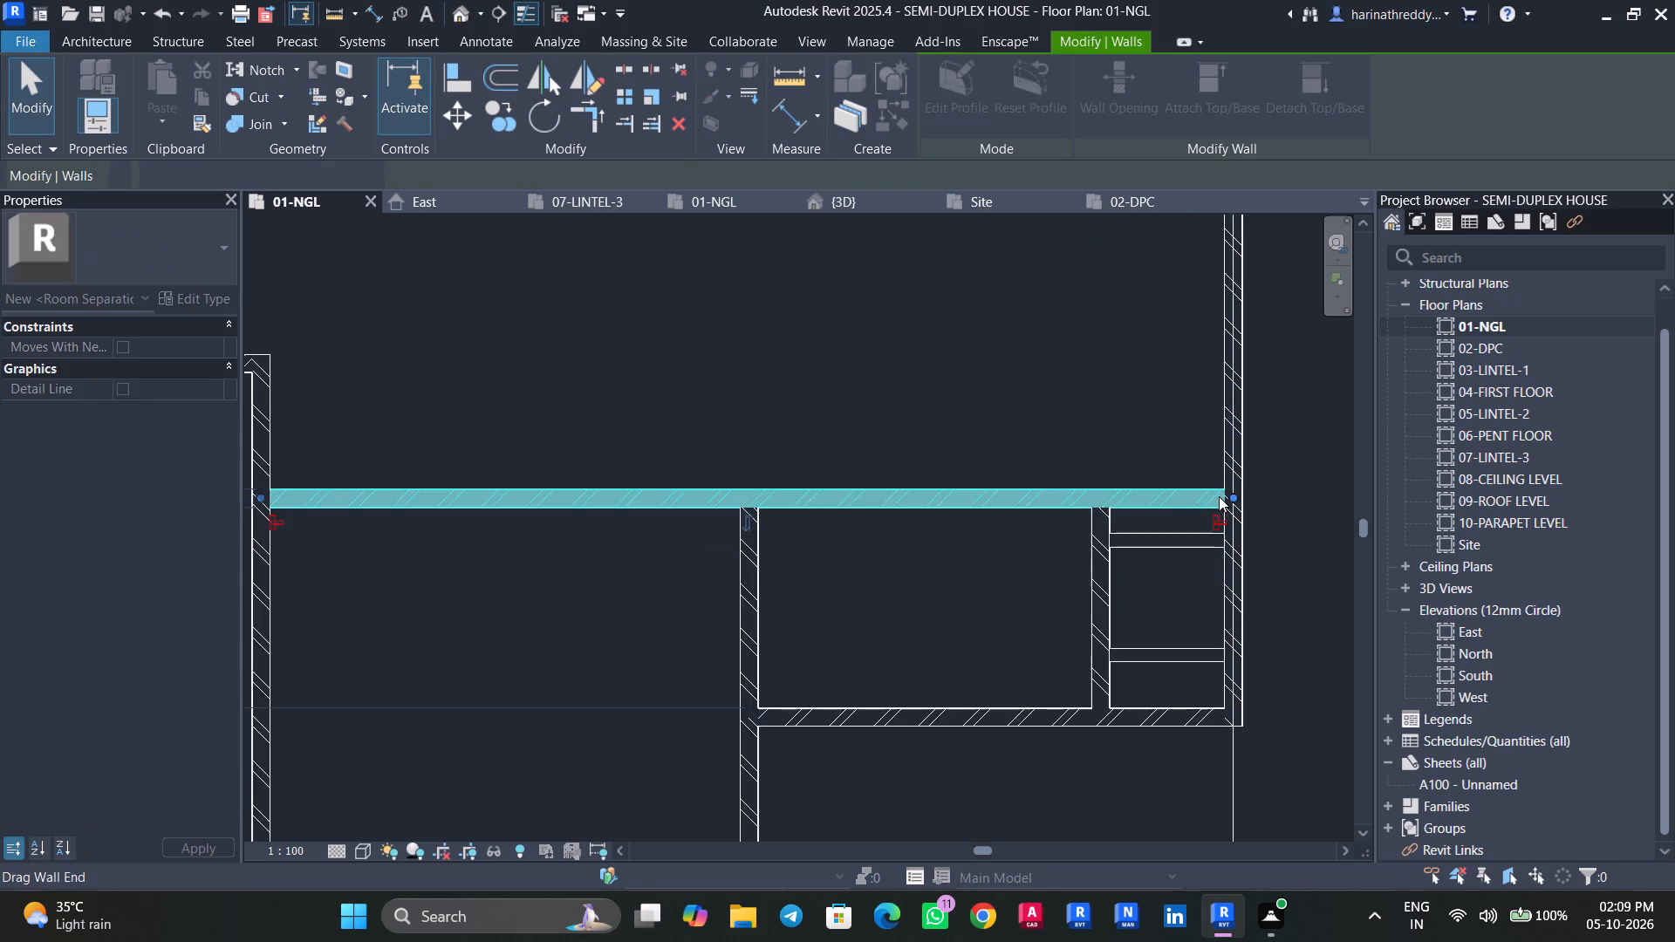
pyautogui.press('Escape')
# Extend the north-east room's east wall south to meet the hall's north wall.
pyautogui.scroll(1, 1068, 425)
pyautogui.scroll(-6, 1068, 425)
pyautogui.moveTo(1073, 375); pyautogui.dragTo(1041, 501, button='middle')
pyautogui.scroll(-2, 1239, 529)
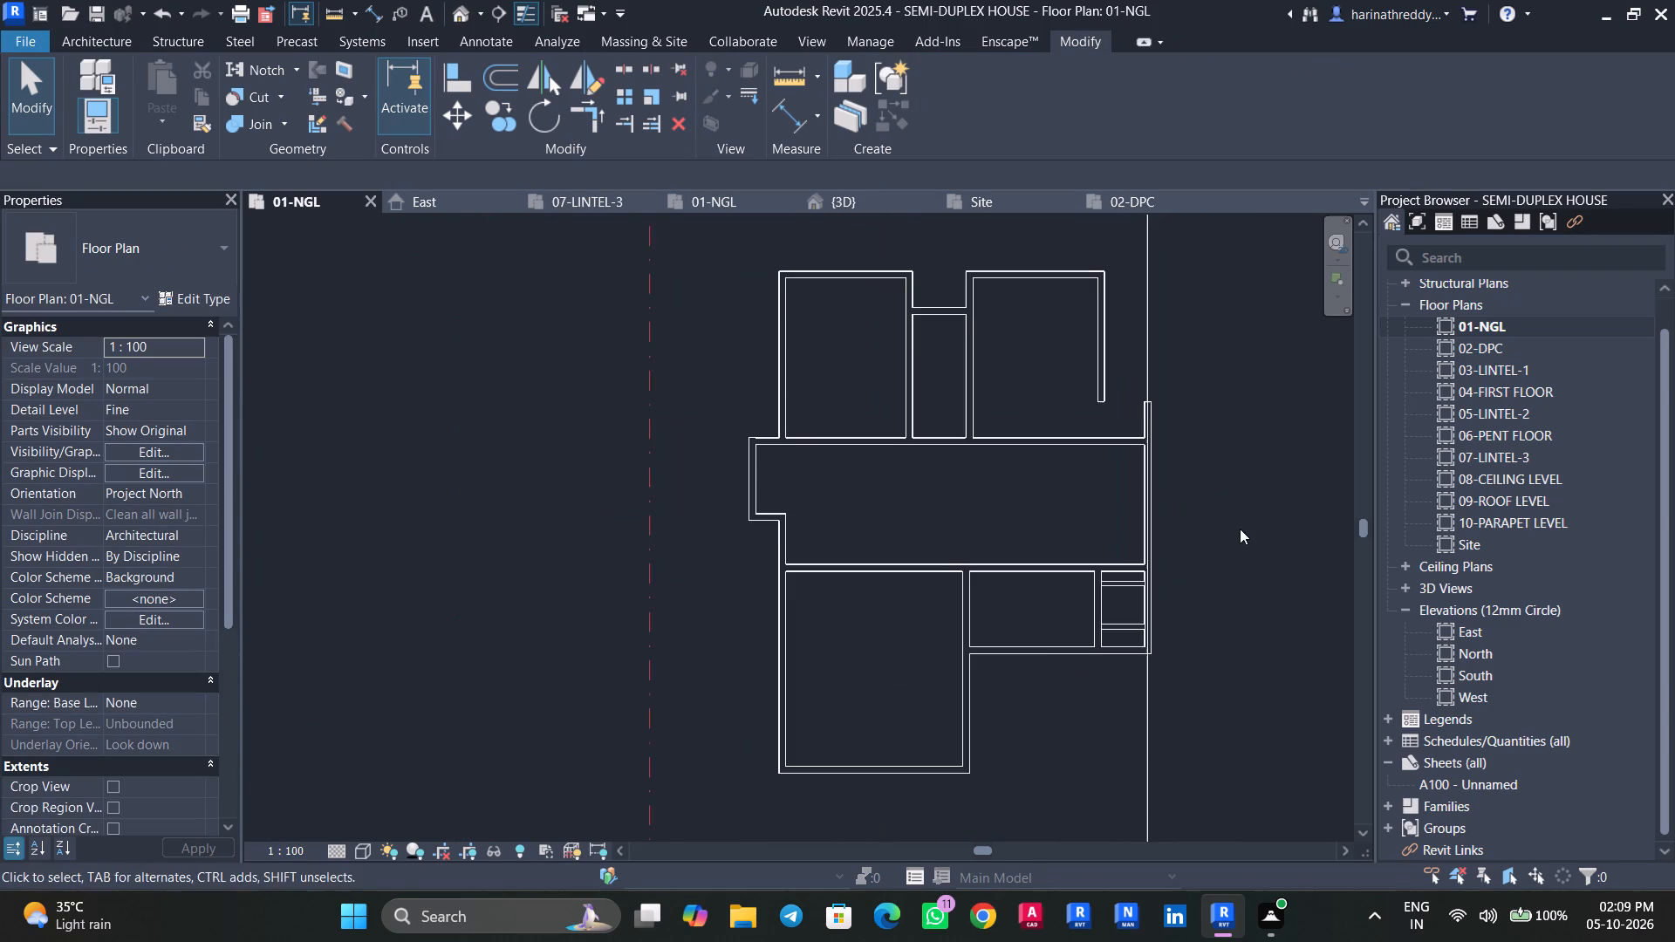
pyautogui.moveTo(1240, 548); pyautogui.dragTo(1231, 584, button='middle')
pyautogui.click(1092, 420)
pyautogui.scroll(3, 1081, 446)
pyautogui.moveTo(1092, 428); pyautogui.dragTo(1095, 479)
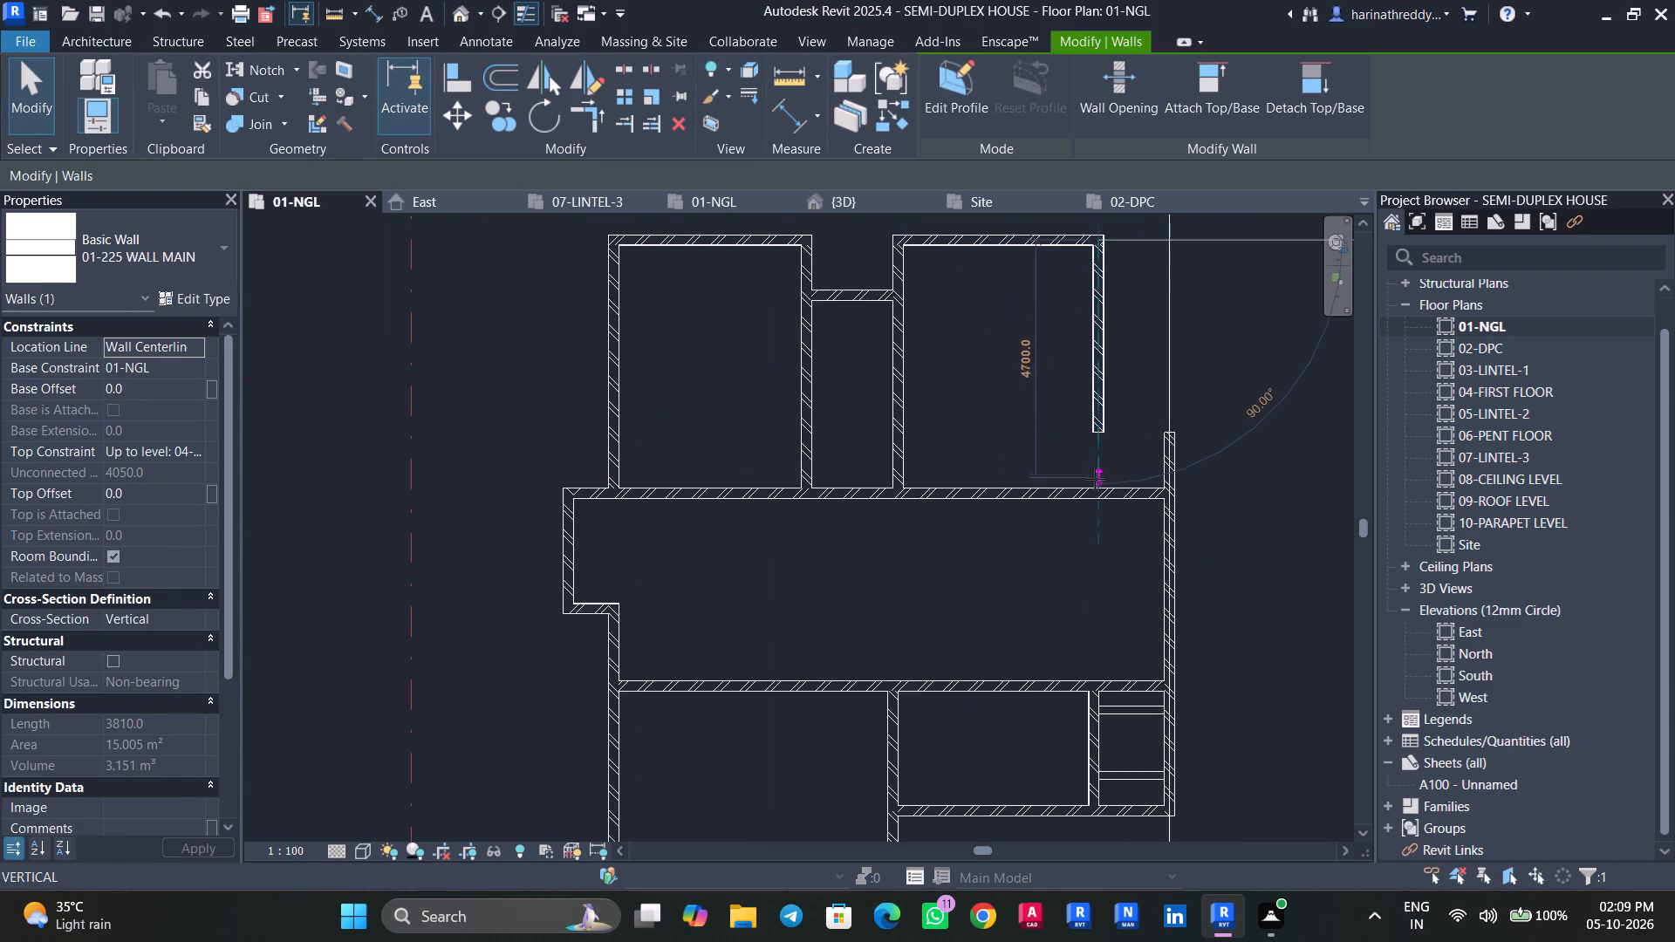
pyautogui.moveTo(1095, 479); pyautogui.dragTo(1098, 485)
pyautogui.press('Escape')
pyautogui.press('Escape')
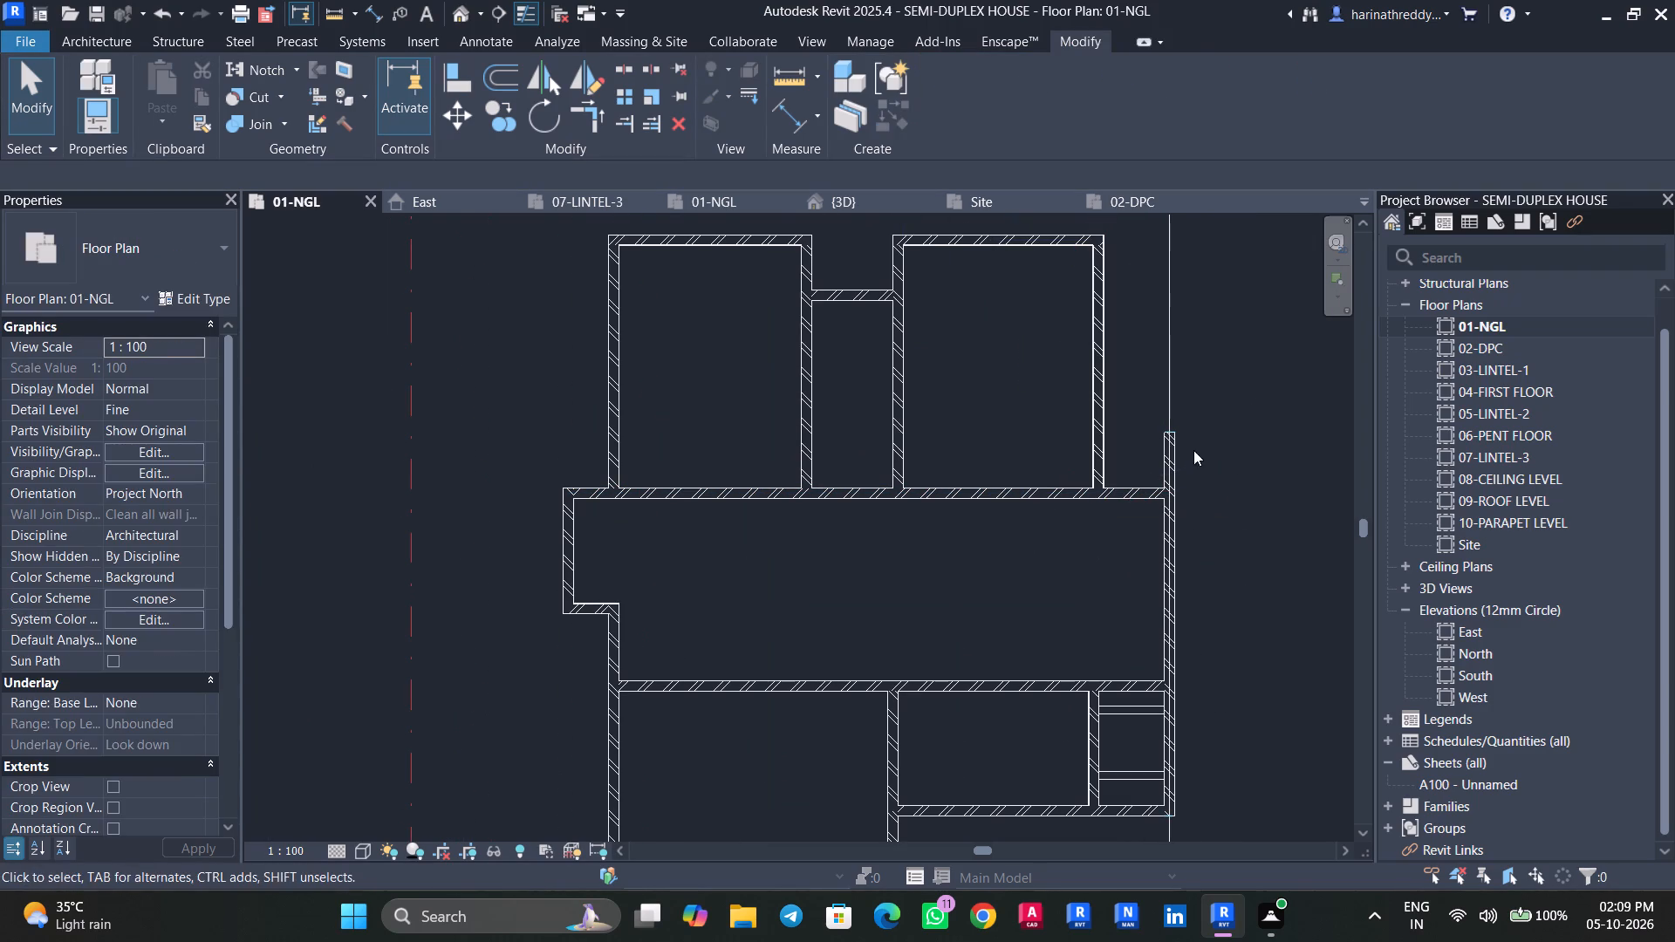
# Shorten the north end of the hall's east wall so it forms a corner with the hall's north wall.
pyautogui.click(1174, 447)
pyautogui.scroll(5, 1173, 447)
pyautogui.press('Escape')
pyautogui.click(1150, 448)
pyautogui.moveTo(1164, 415); pyautogui.dragTo(1162, 536)
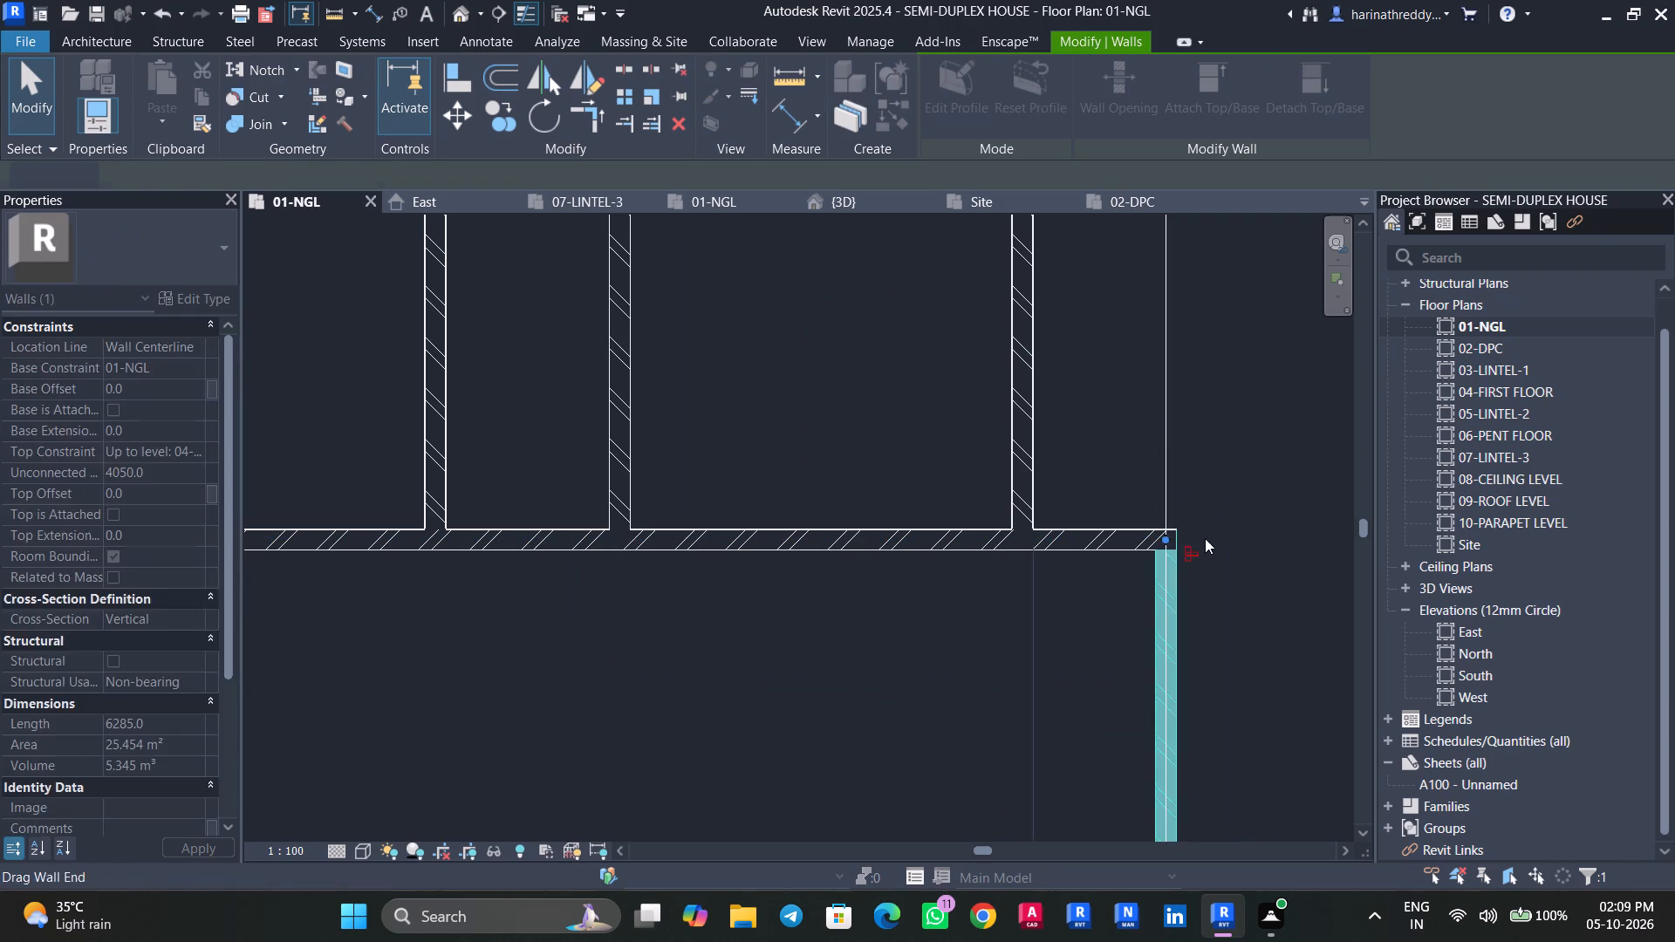
pyautogui.press('Escape')
pyautogui.press('Escape')
# Examine the corrected wall layout, from the short wall linking the north rooms to the southern rooms.
pyautogui.scroll(-10, 1207, 529)
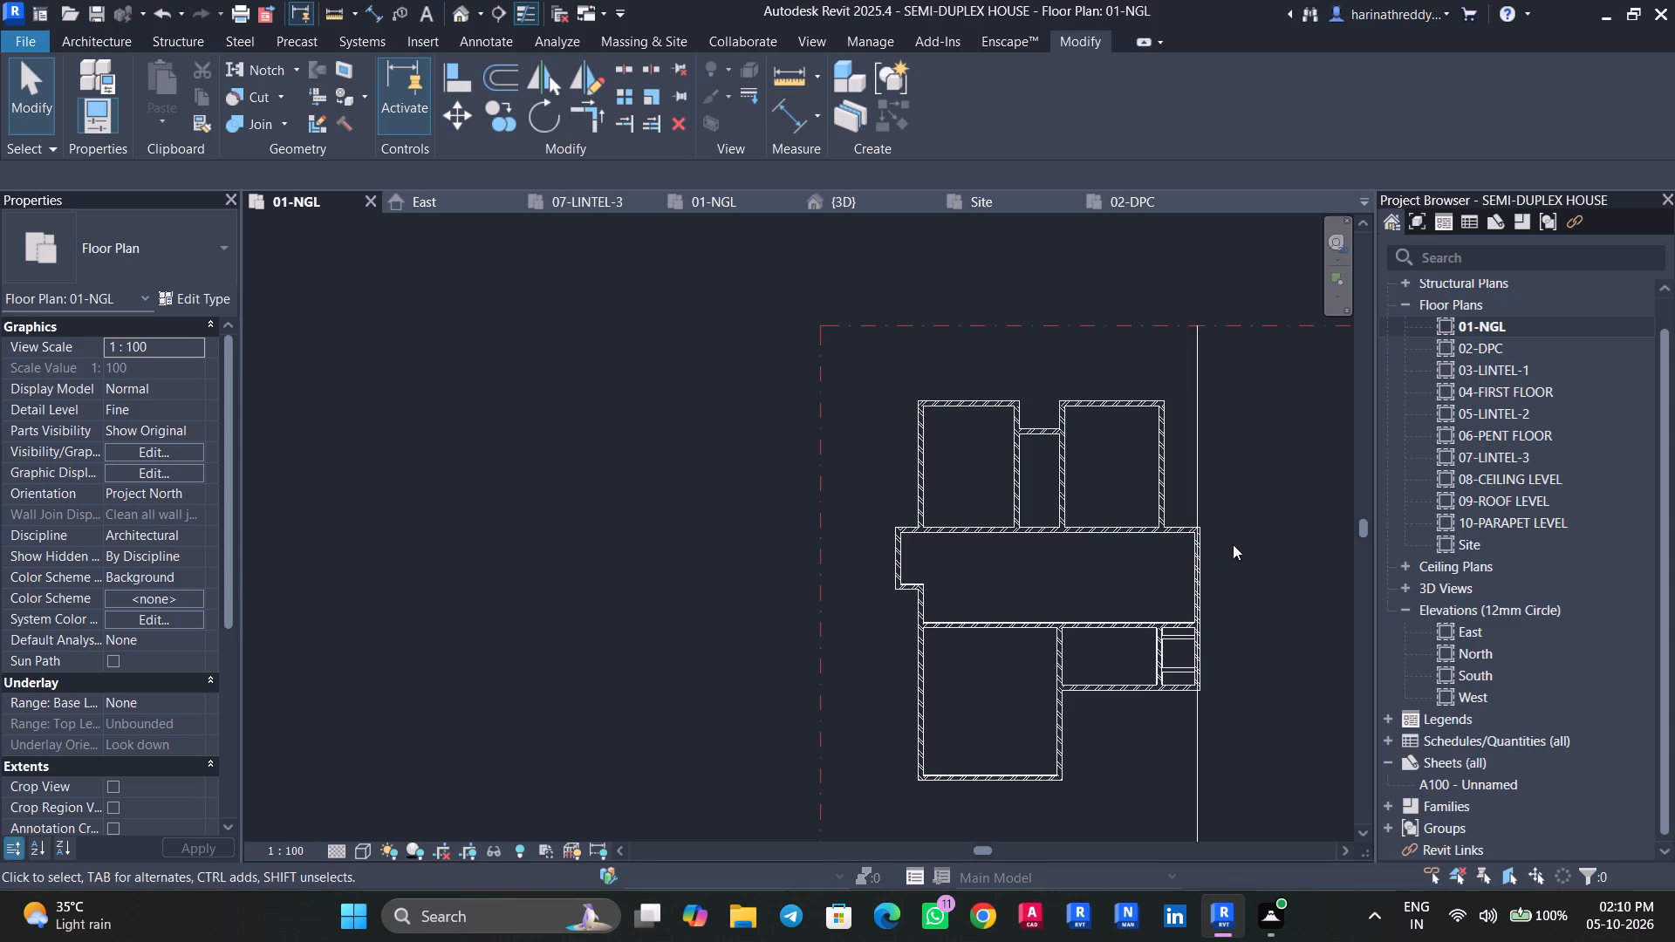
pyautogui.scroll(5, 1049, 419)
pyautogui.click(1037, 441)
pyautogui.click(444, 557)
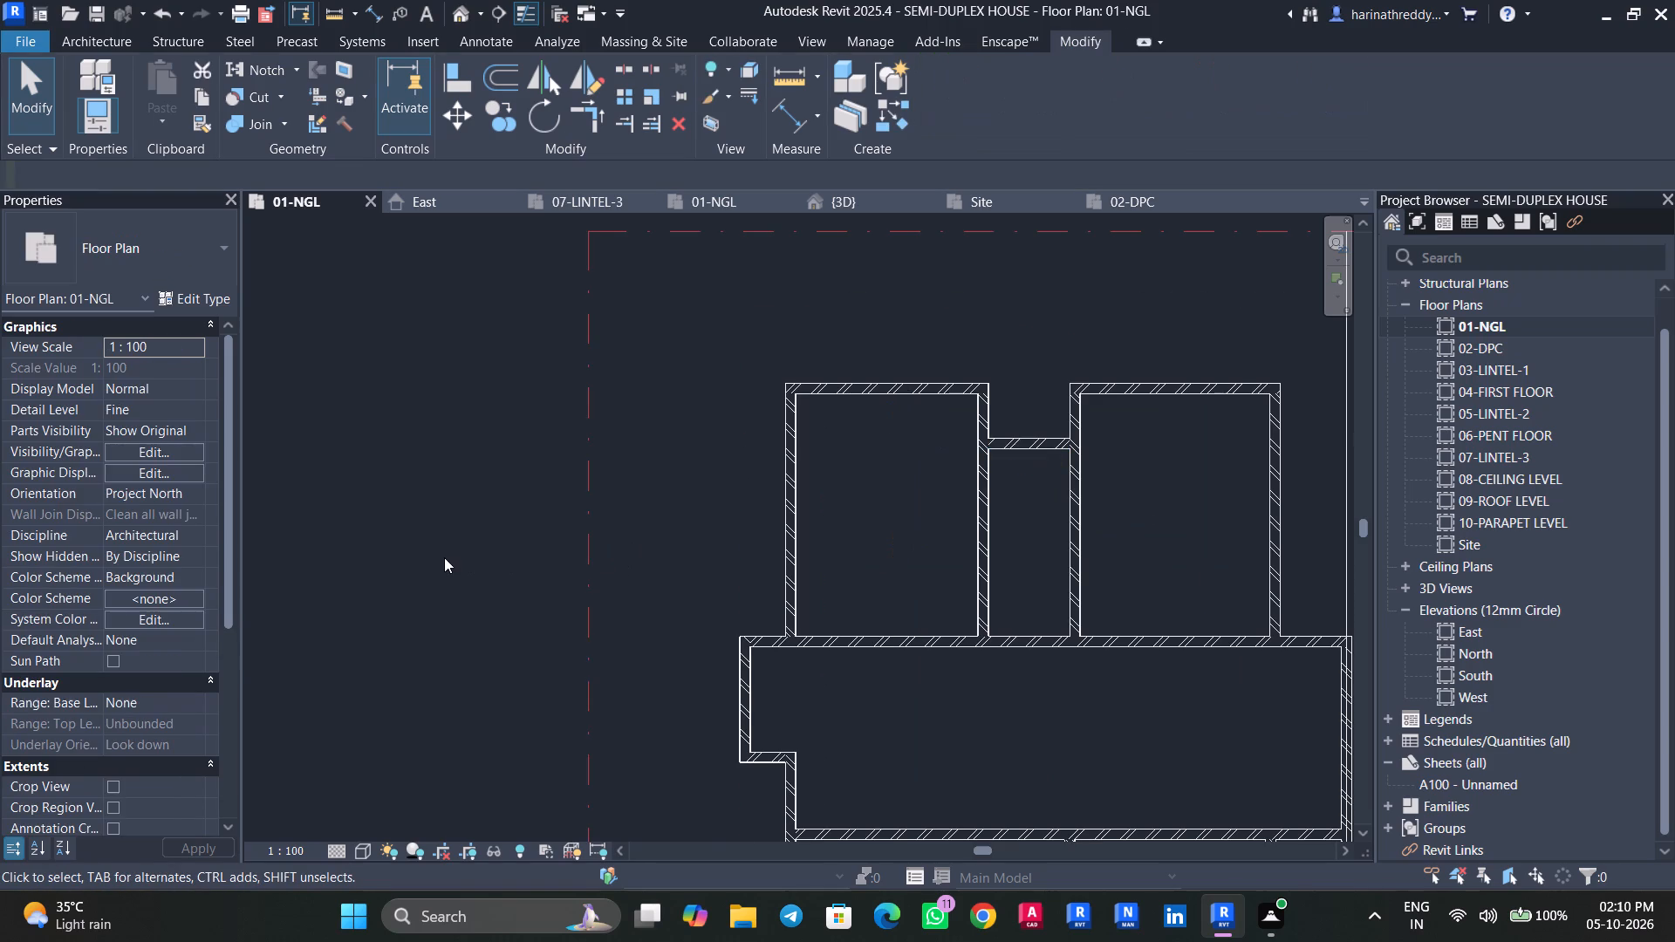
pyautogui.scroll(-4, 446, 560)
pyautogui.moveTo(496, 656); pyautogui.dragTo(508, 410, button='middle')
pyautogui.scroll(3, 919, 536)
pyautogui.scroll(-1, 919, 536)
pyautogui.scroll(1, 919, 536)
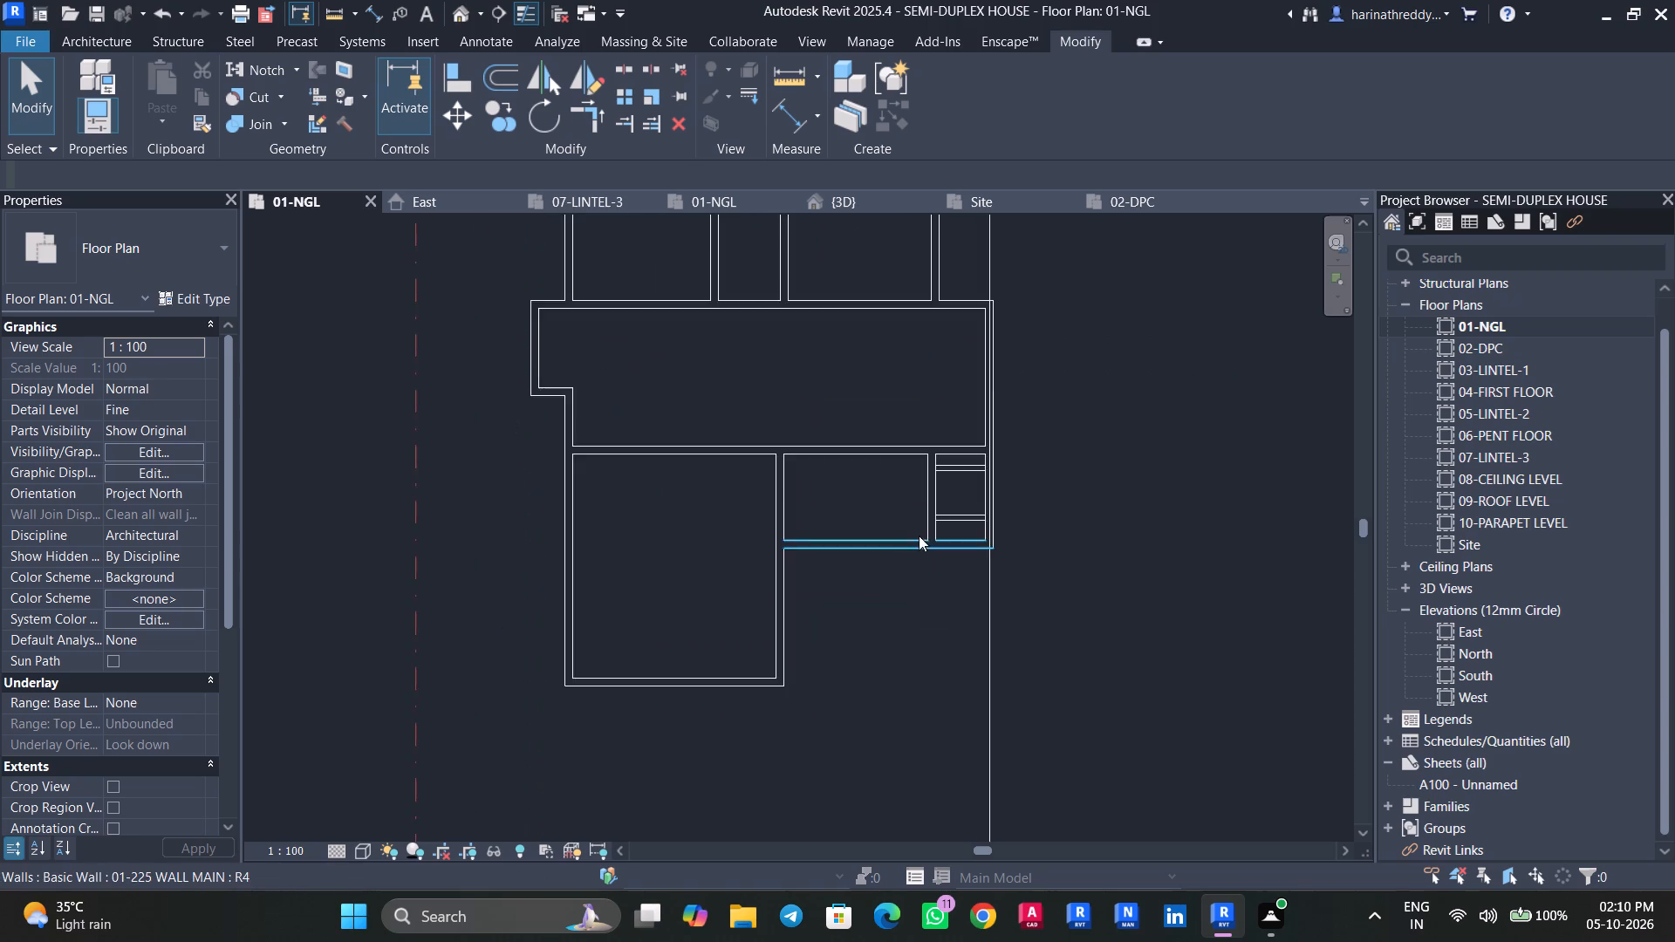
# Move the south-west room's south wall so its clear distance from the hall's south wall is 6600 mm.
pyautogui.scroll(3, 919, 536)
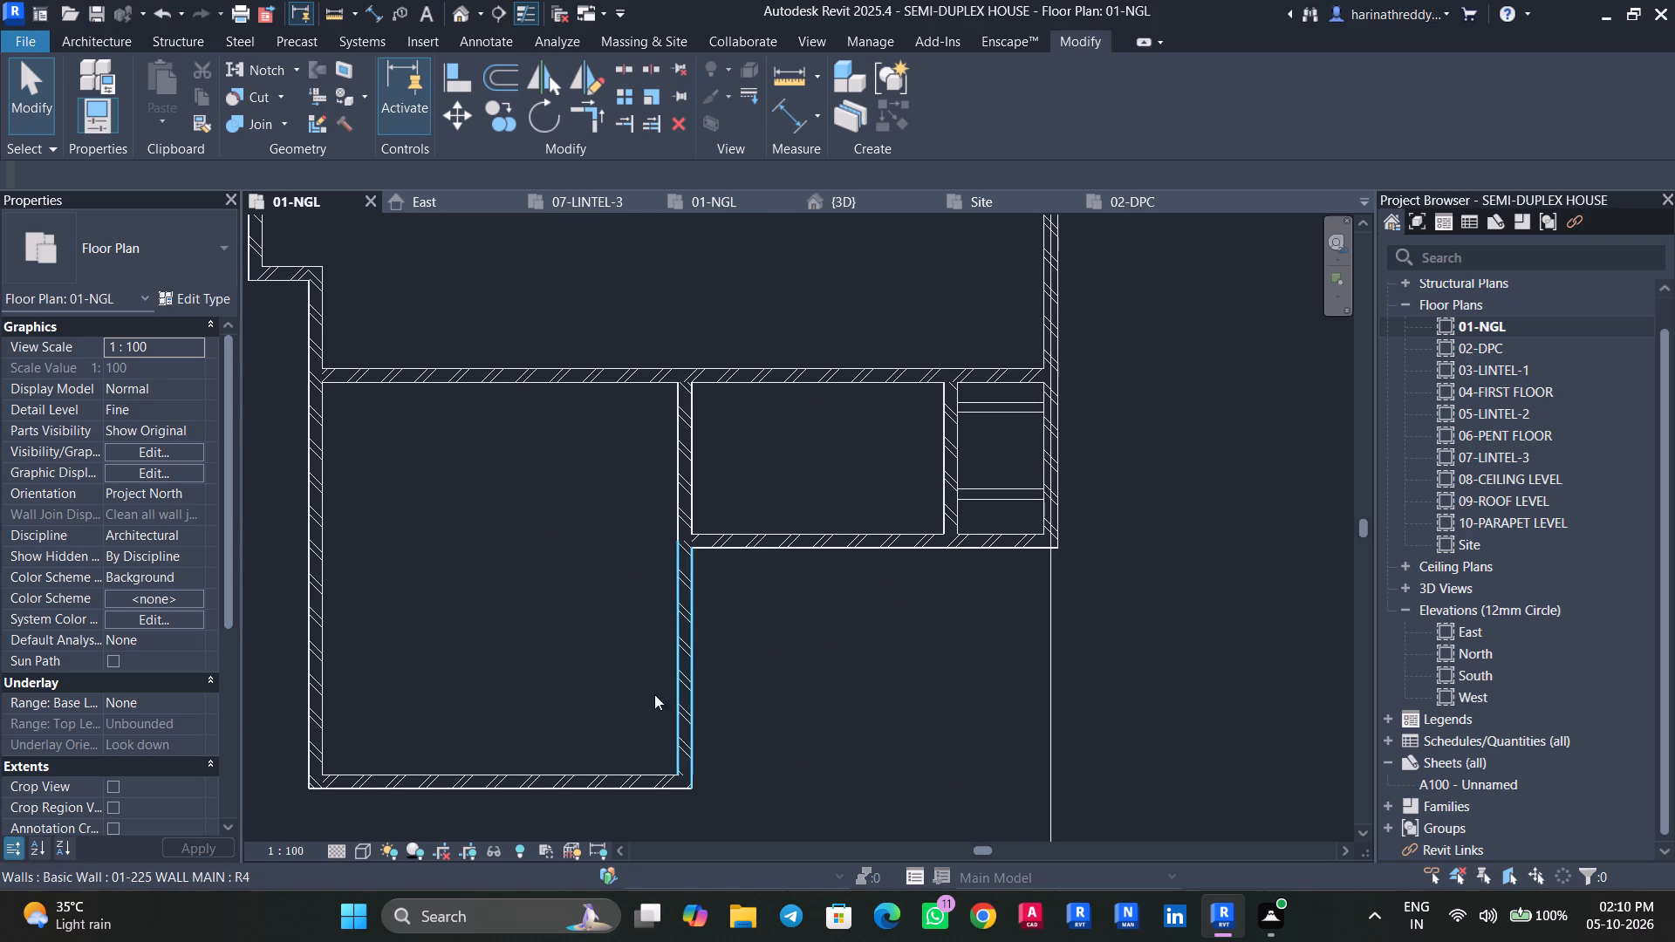
pyautogui.click(549, 780)
pyautogui.scroll(1, 559, 688)
pyautogui.moveTo(560, 686); pyautogui.dragTo(635, 490, button='middle')
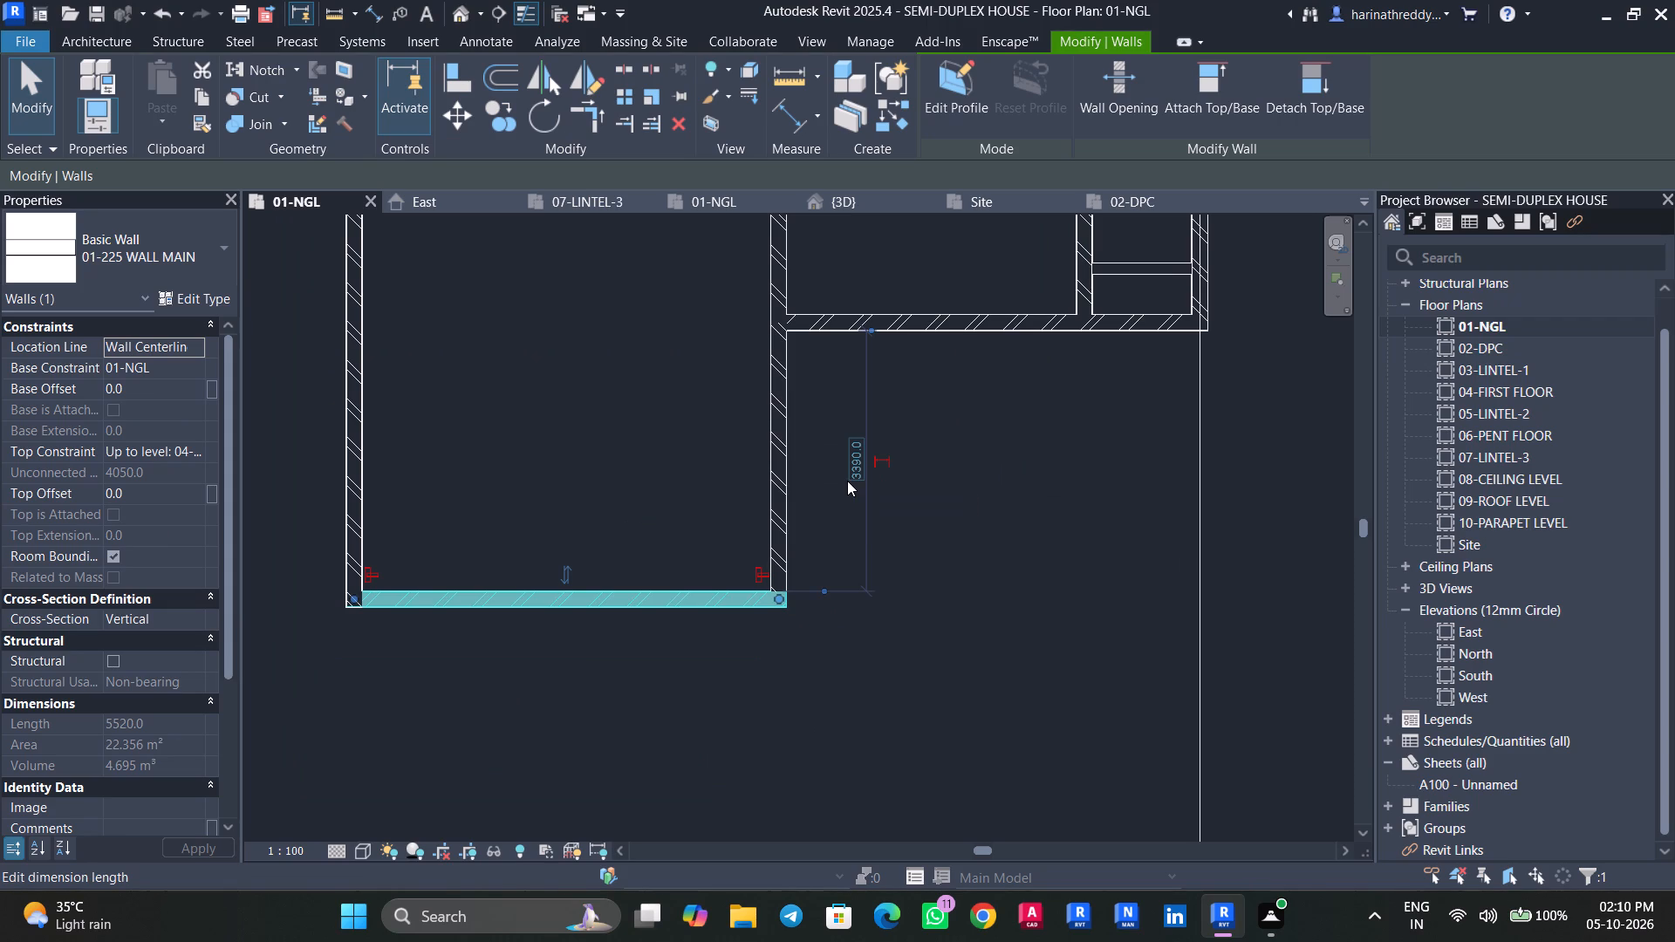
pyautogui.moveTo(922, 516); pyautogui.dragTo(917, 638, button='middle')
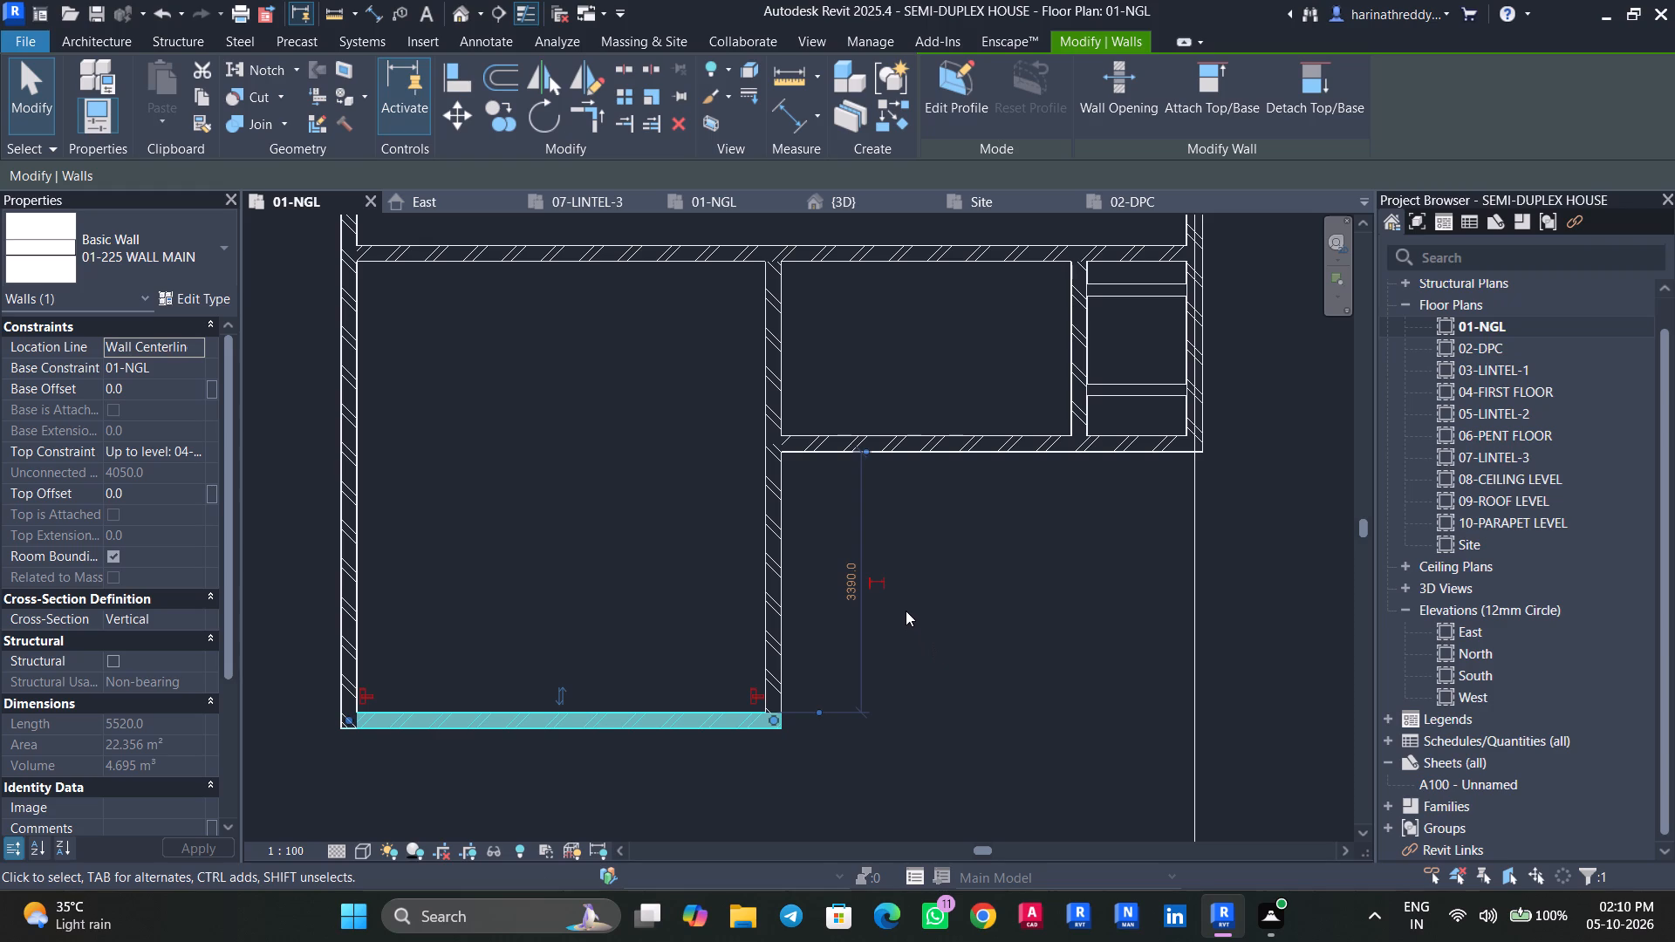
pyautogui.moveTo(867, 453); pyautogui.dragTo(865, 447)
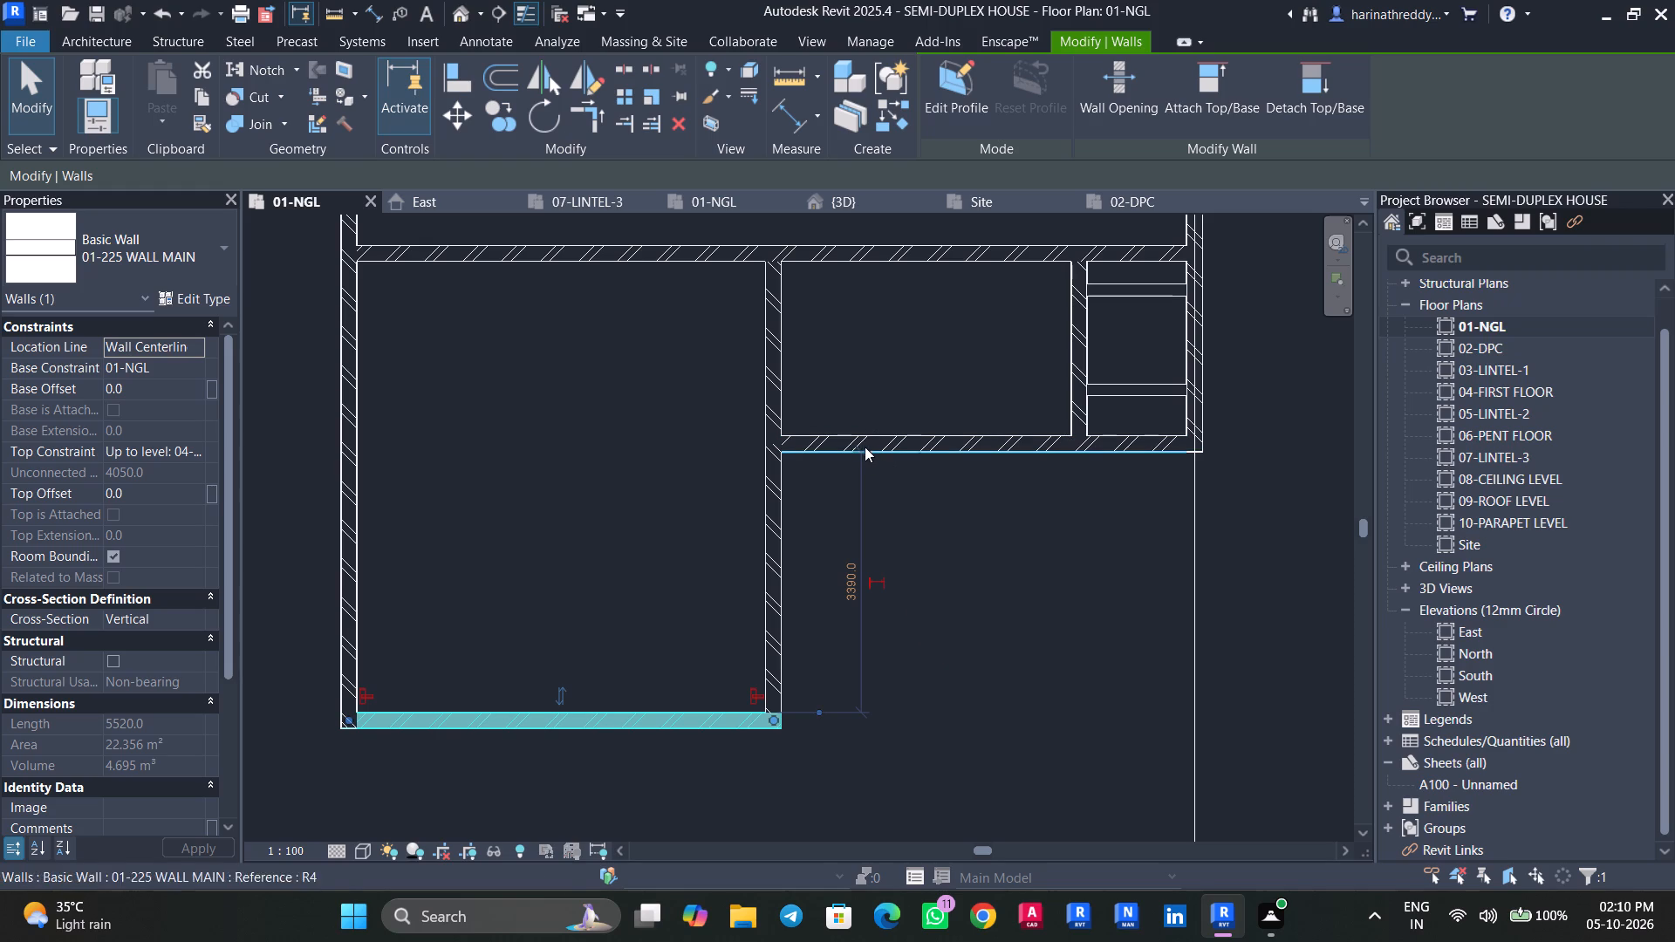
pyautogui.moveTo(865, 447); pyautogui.dragTo(860, 263)
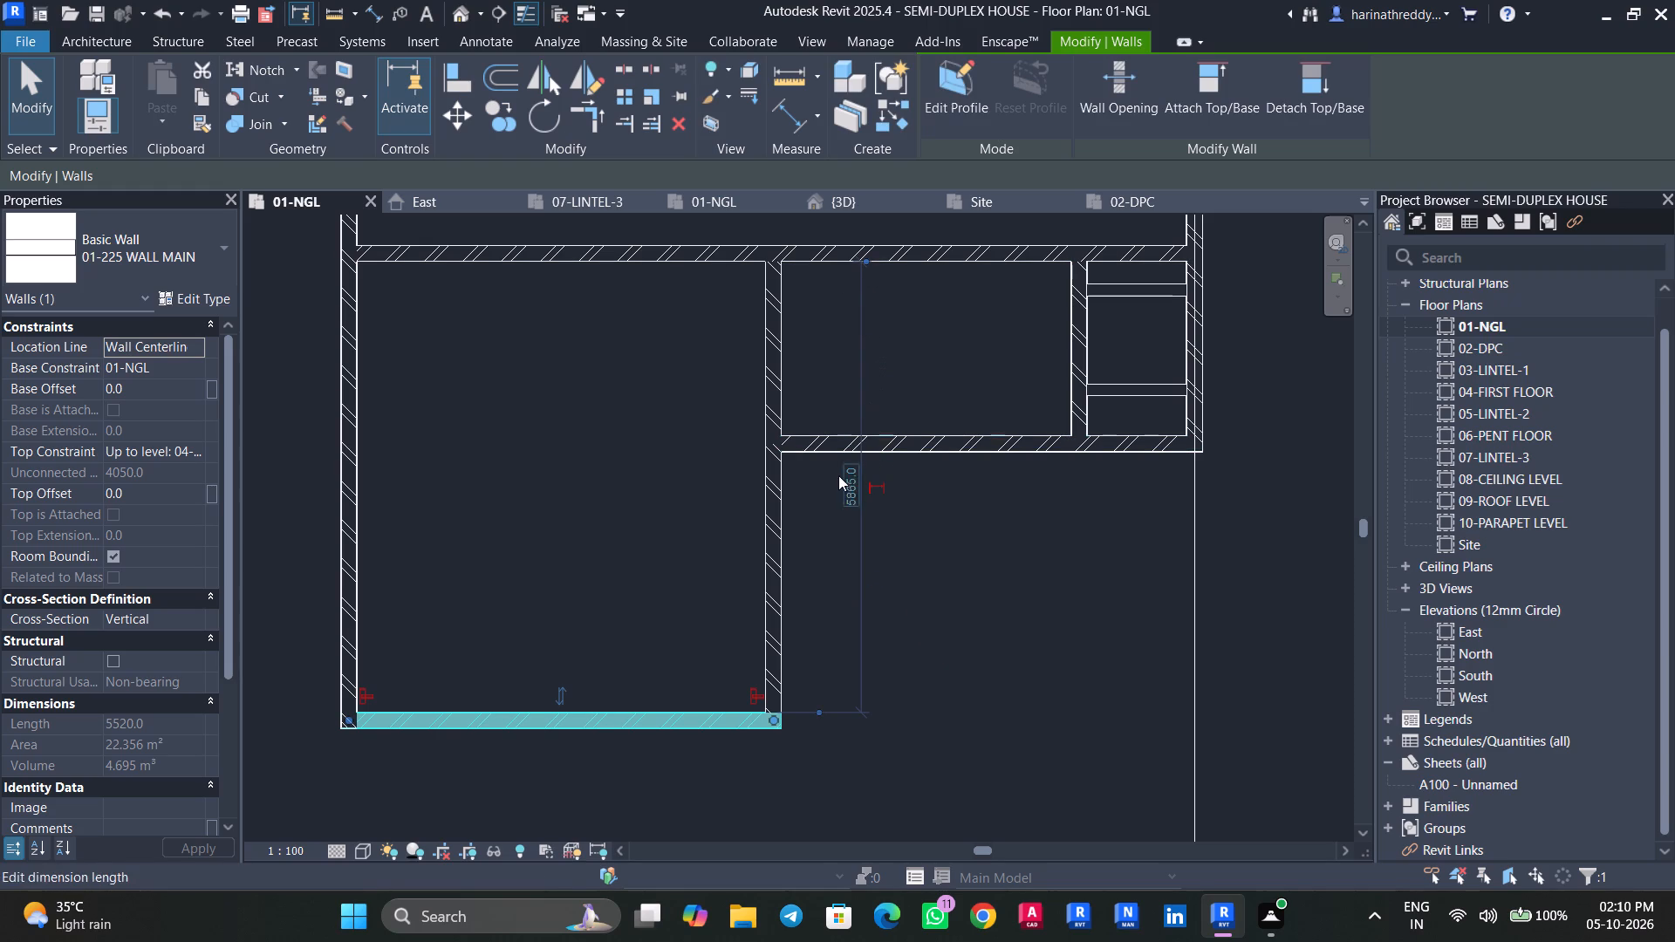
pyautogui.click(838, 477)
pyautogui.write('6000')
pyautogui.press('Return')
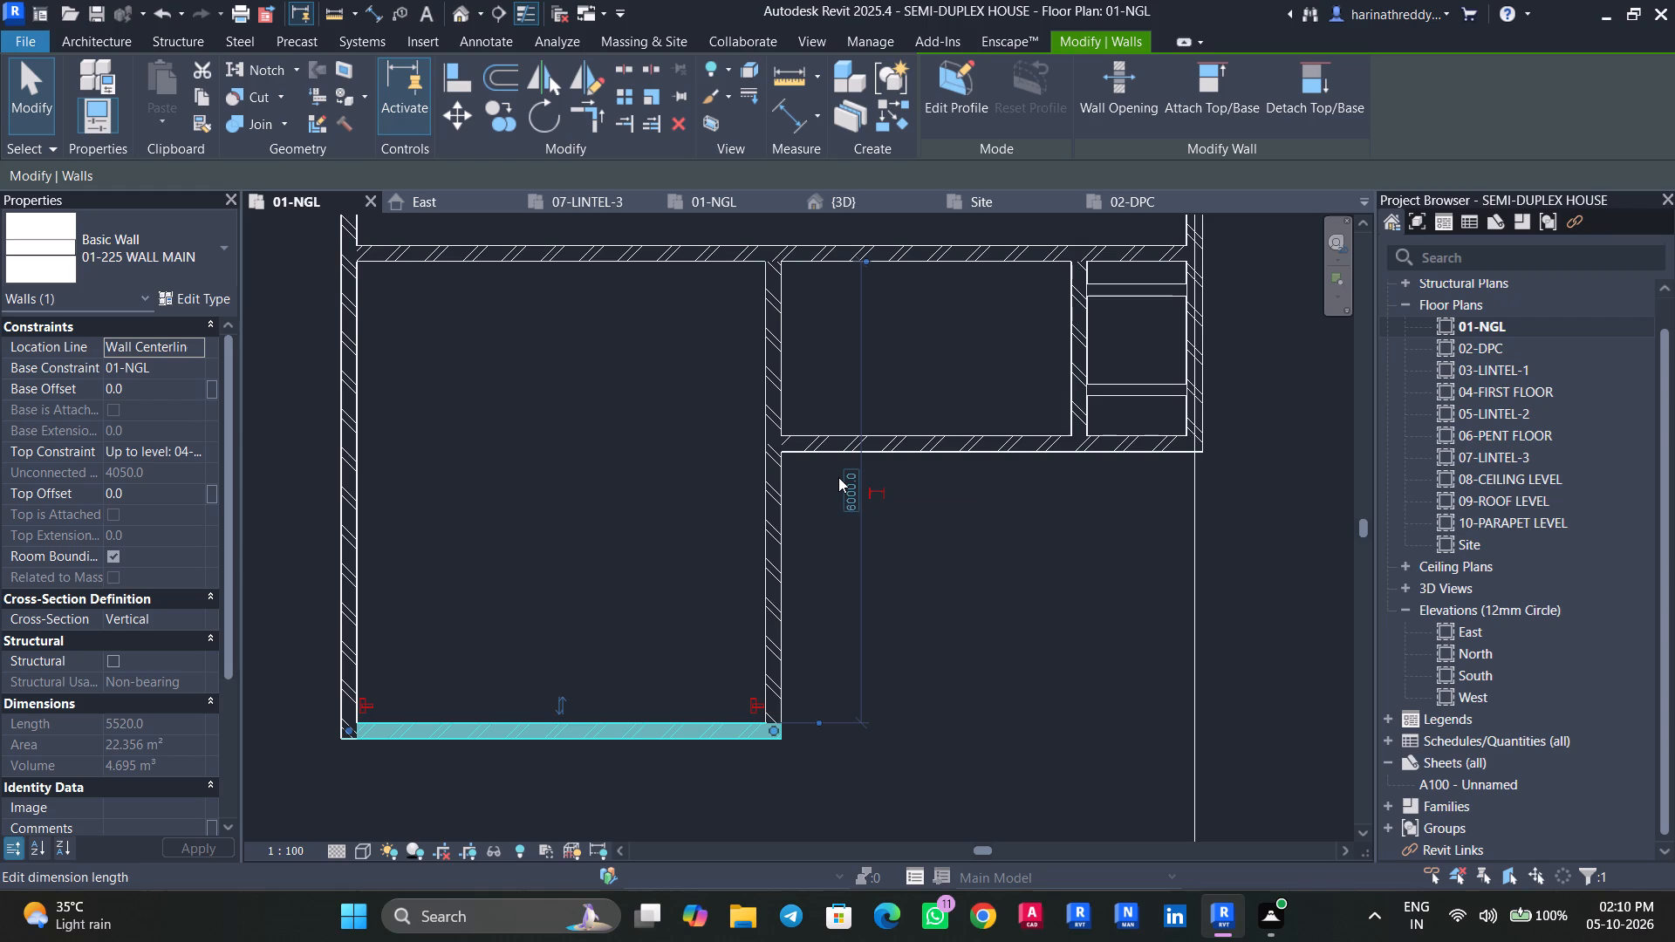
pyautogui.click(844, 486)
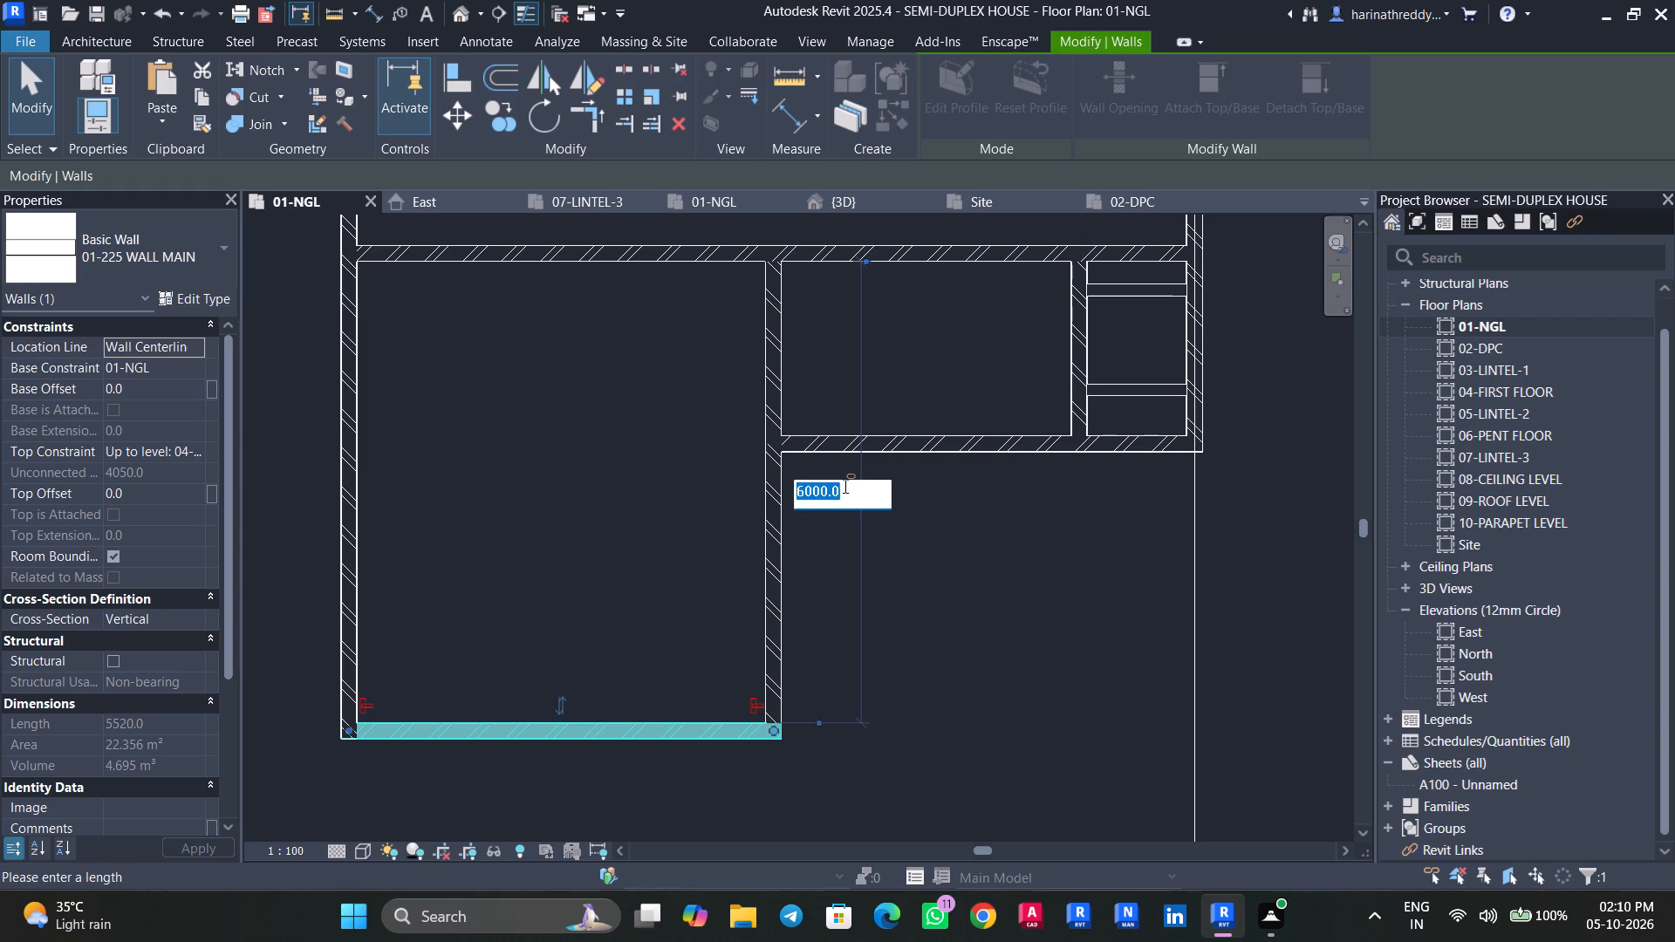
pyautogui.write('6600')
pyautogui.press('Return')
pyautogui.click(920, 590)
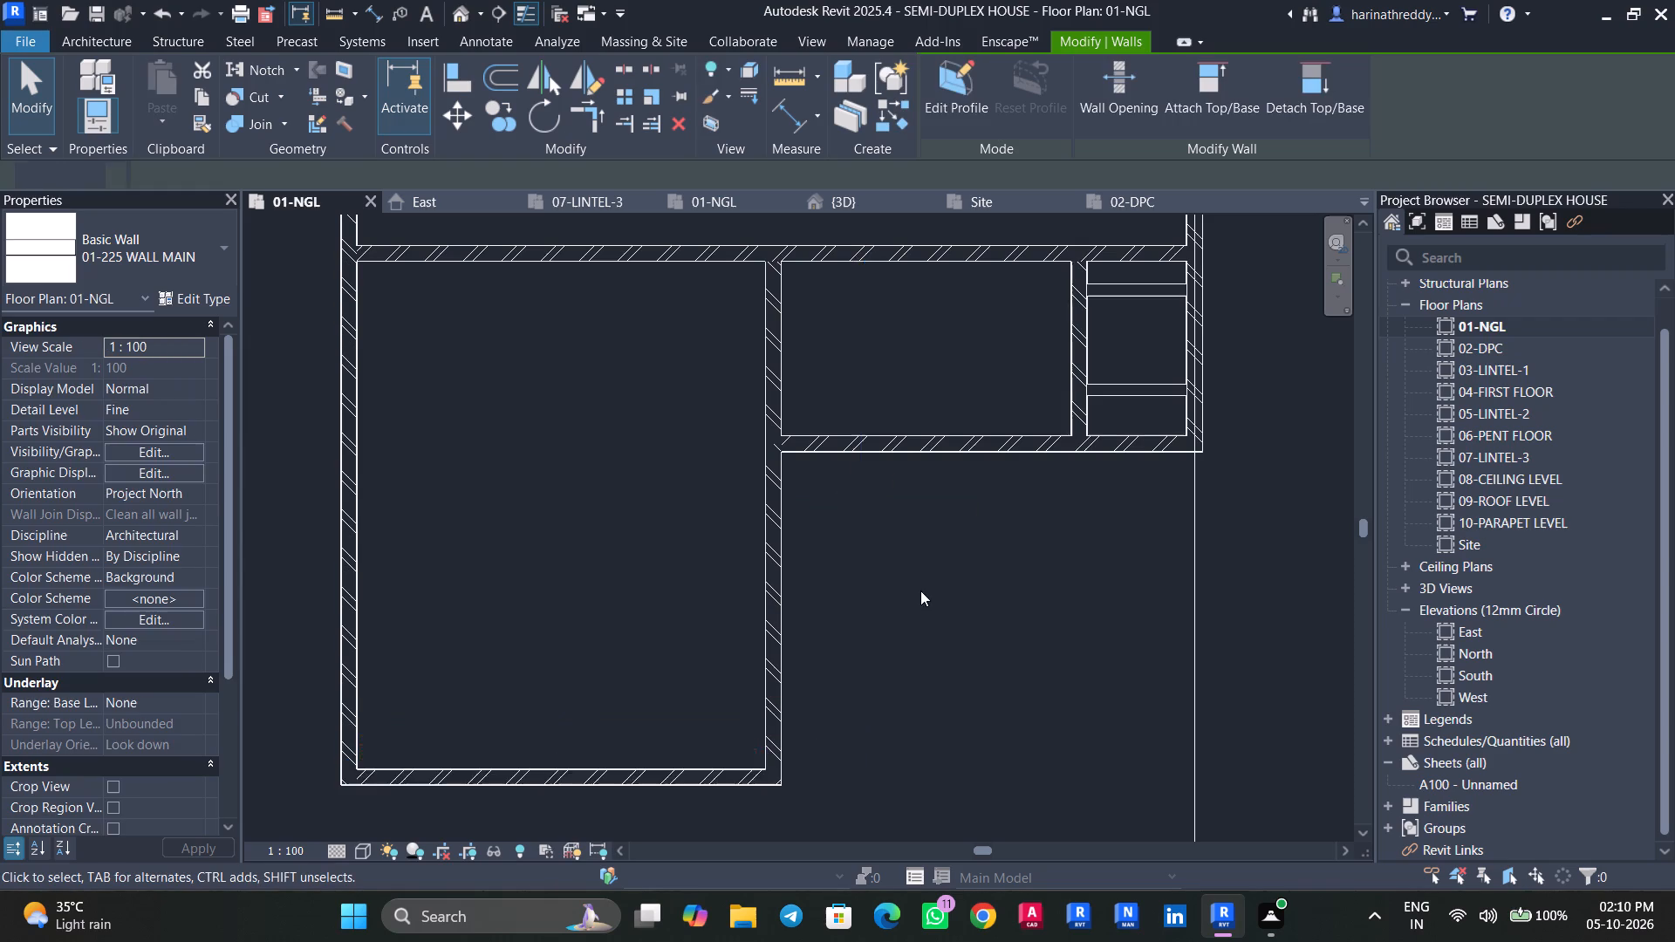
# Move the south wall of the south-east rooms so it sits 2400 mm north of the south-west room's south wall.
pyautogui.scroll(-5, 920, 590)
pyautogui.moveTo(917, 610); pyautogui.dragTo(861, 684, button='middle')
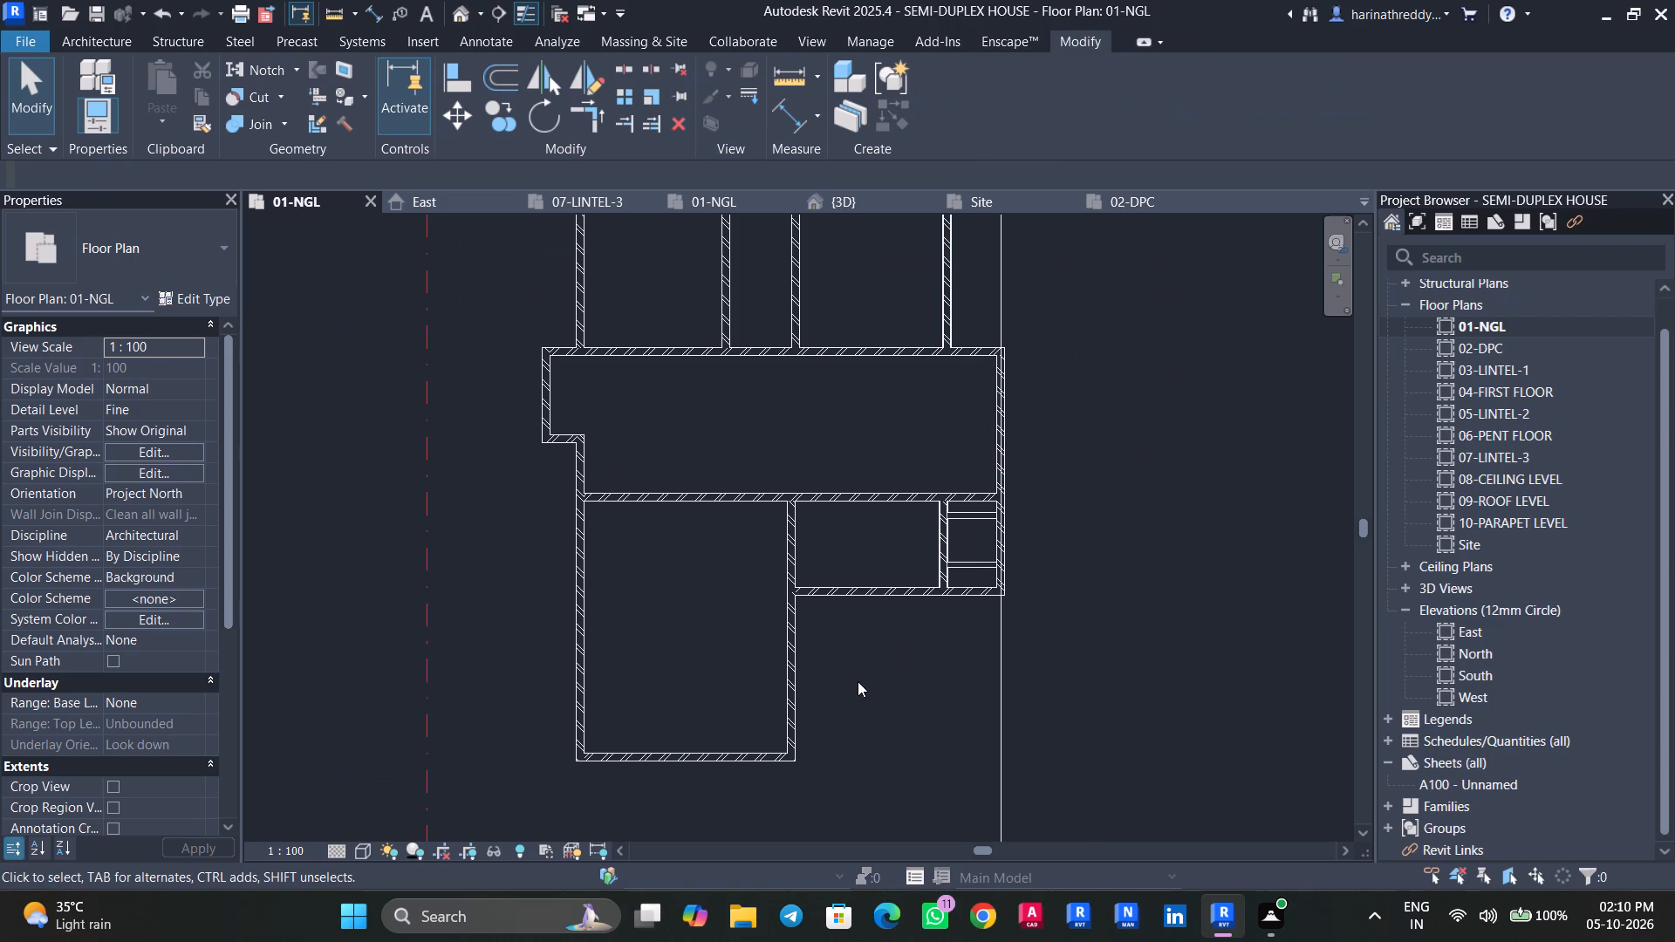
pyautogui.click(866, 596)
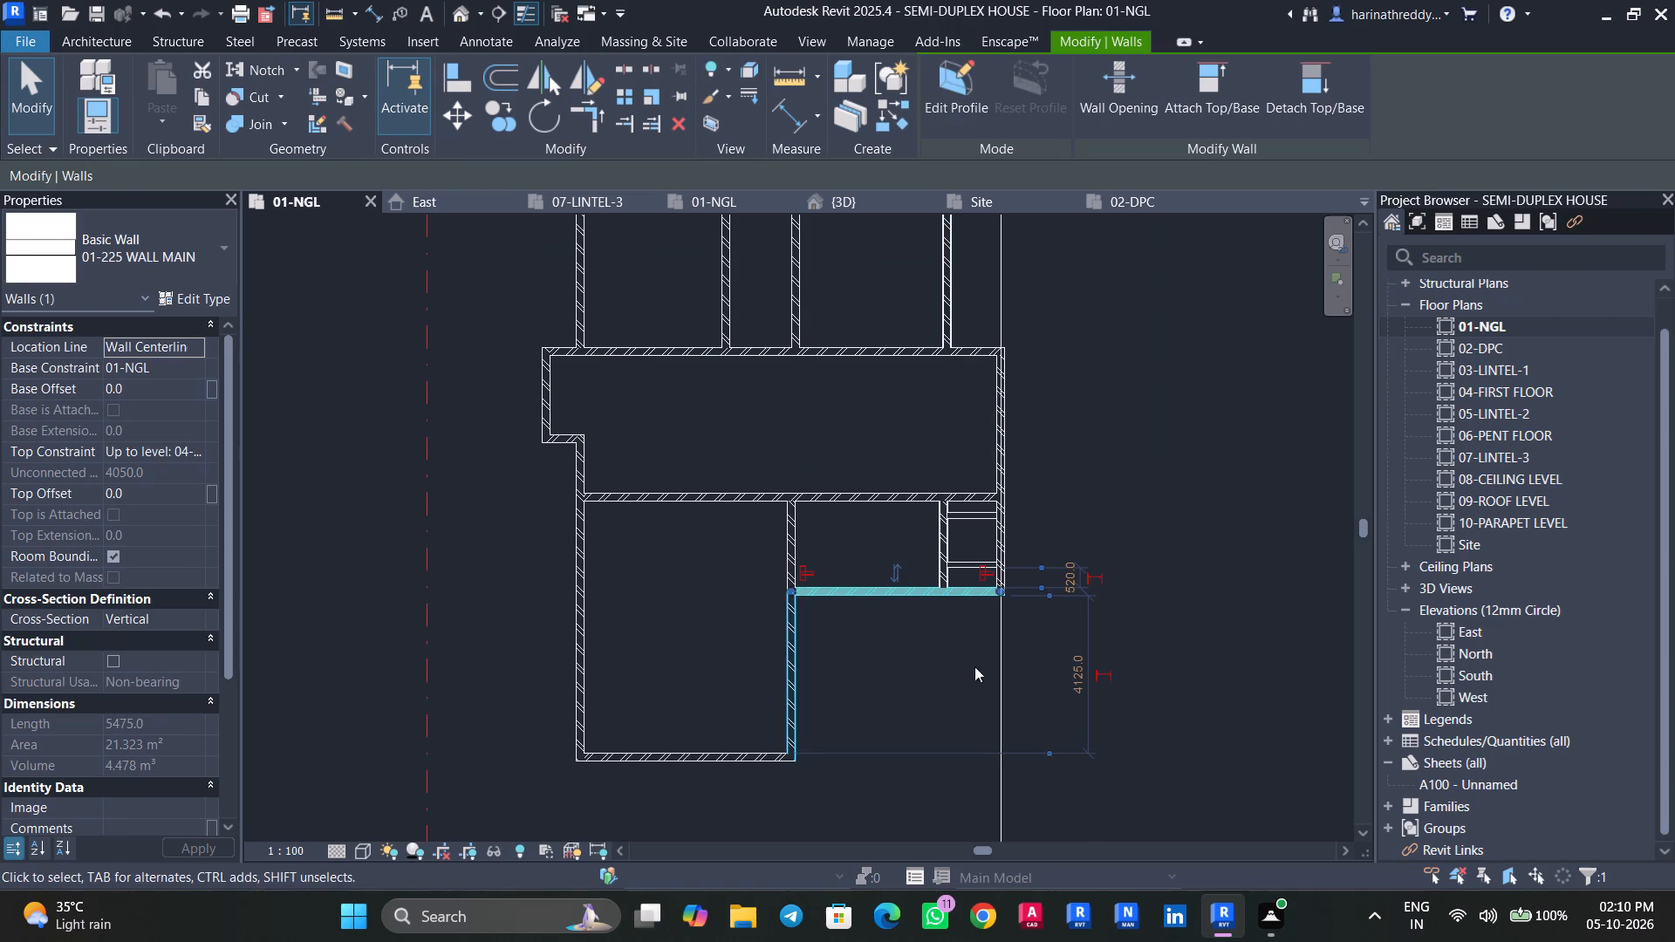
pyautogui.click(1074, 689)
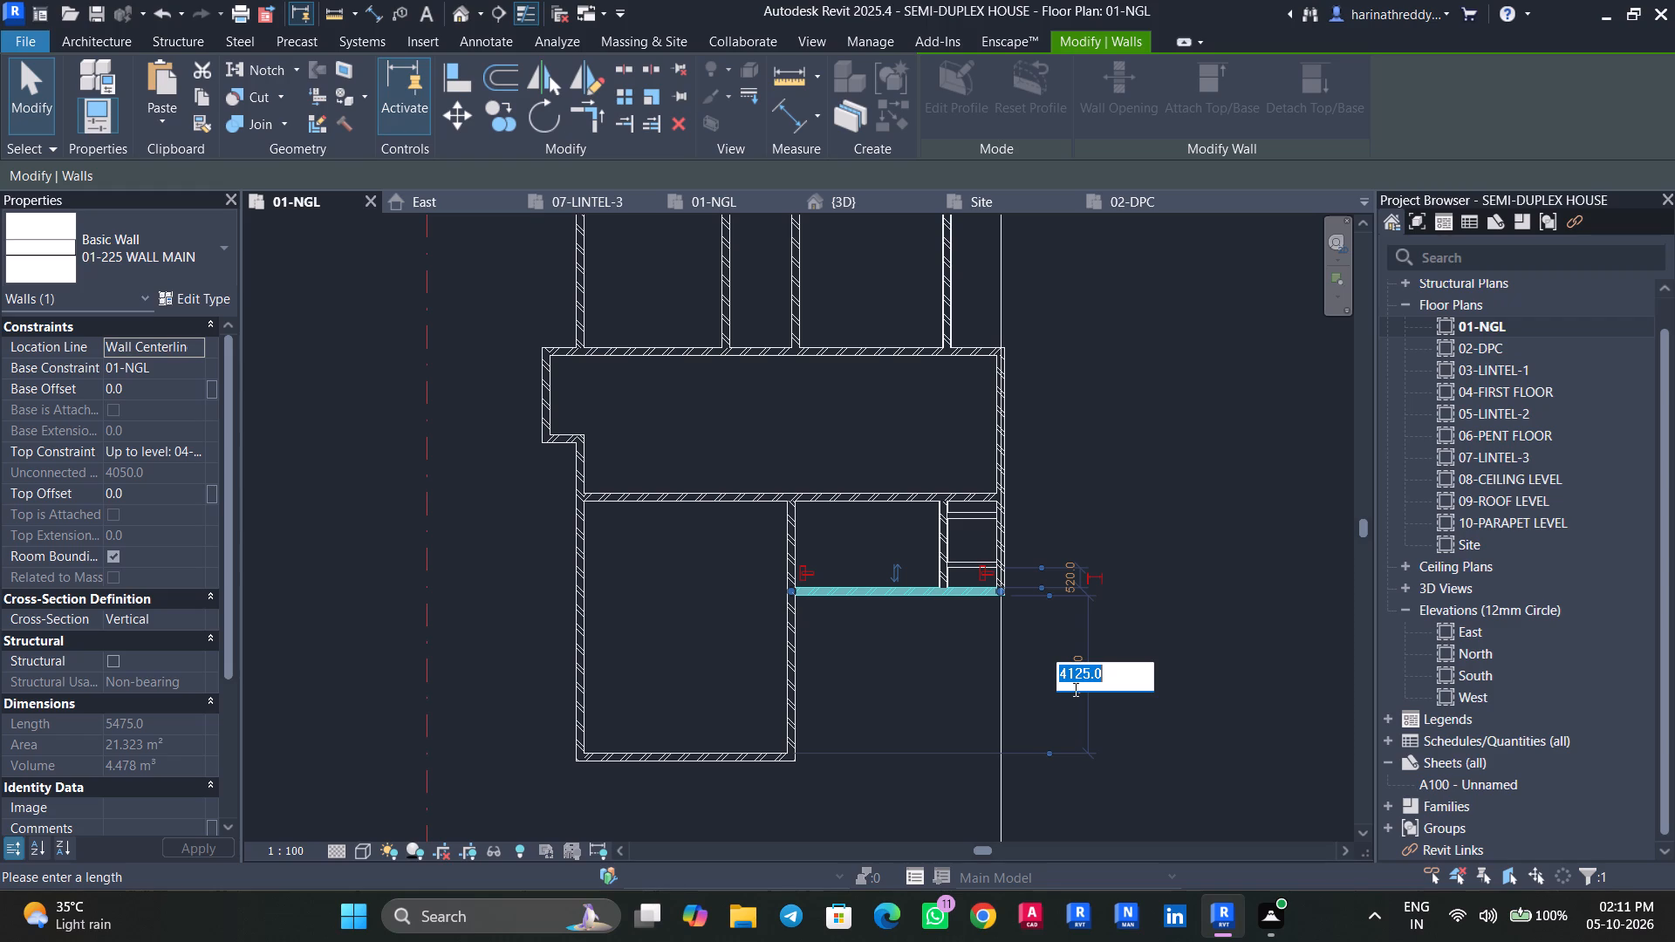
pyautogui.write('2400')
pyautogui.press('Return')
pyautogui.press('Return')
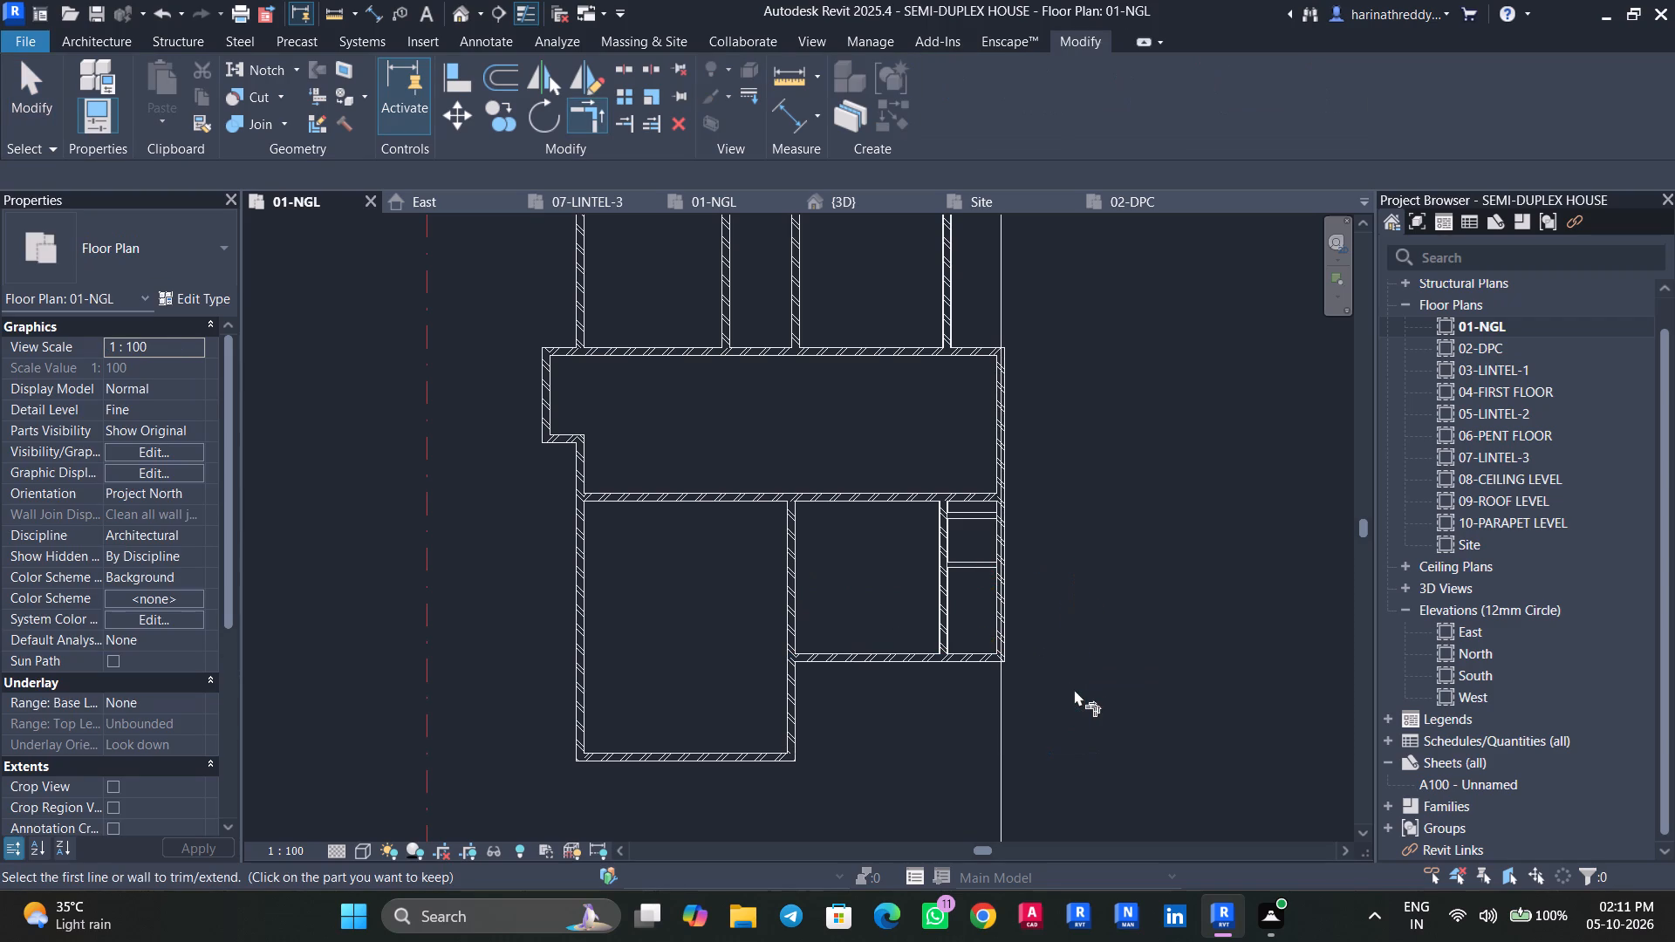
pyautogui.scroll(3, 870, 598)
pyautogui.moveTo(872, 601); pyautogui.dragTo(871, 631, button='middle')
pyautogui.press('Escape')
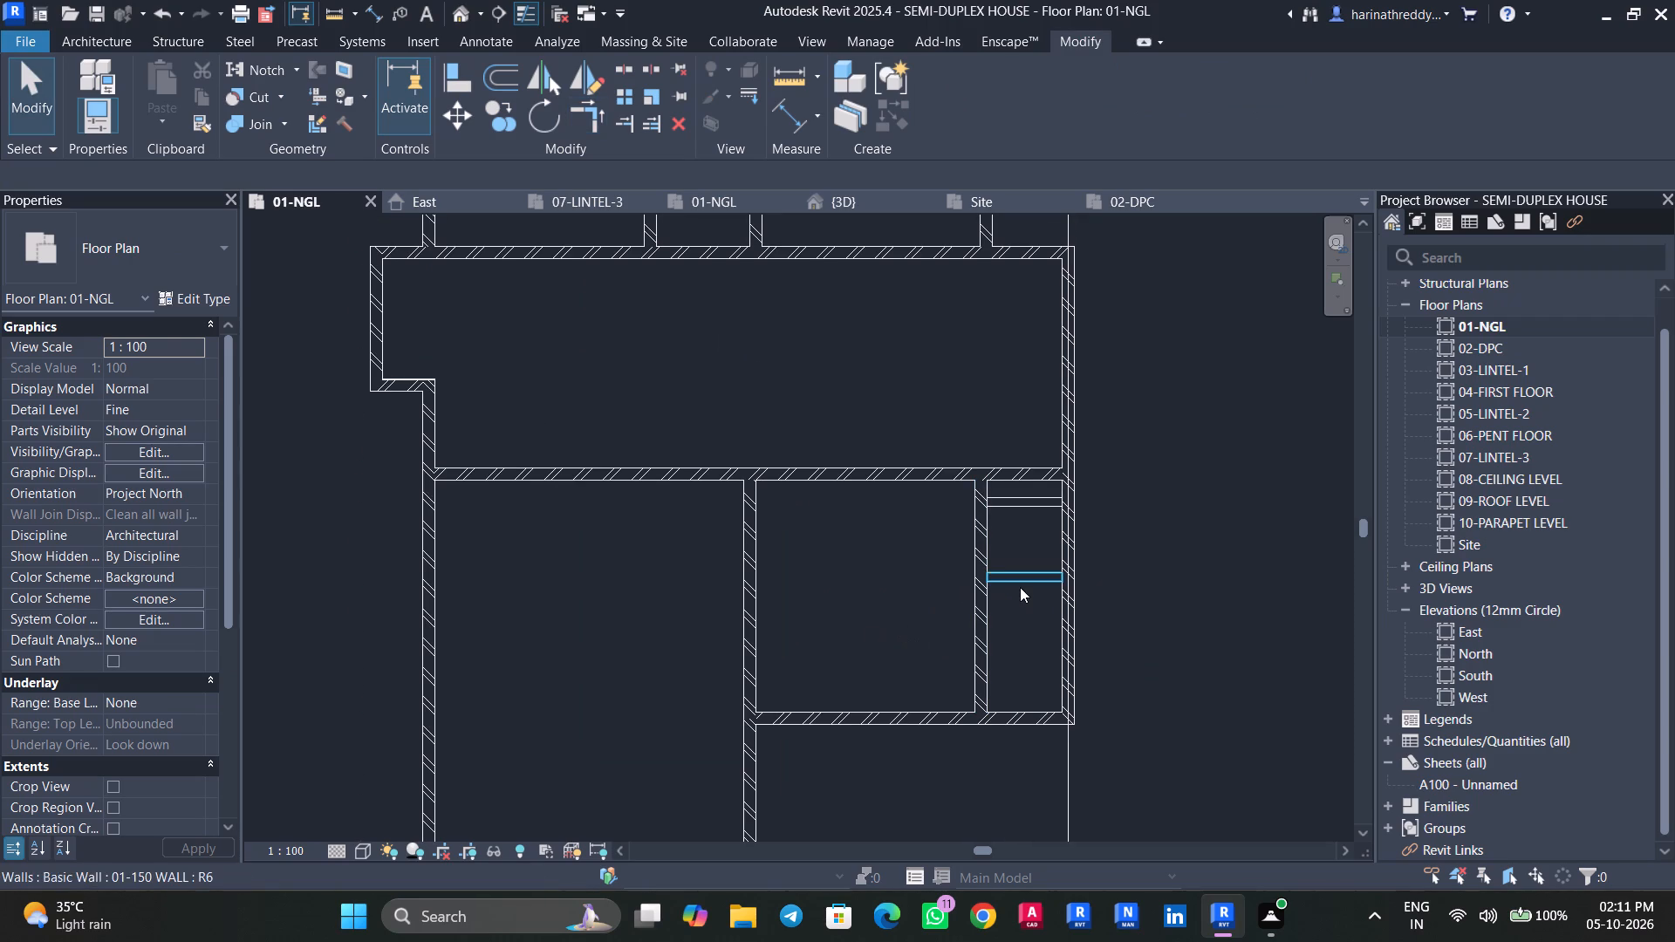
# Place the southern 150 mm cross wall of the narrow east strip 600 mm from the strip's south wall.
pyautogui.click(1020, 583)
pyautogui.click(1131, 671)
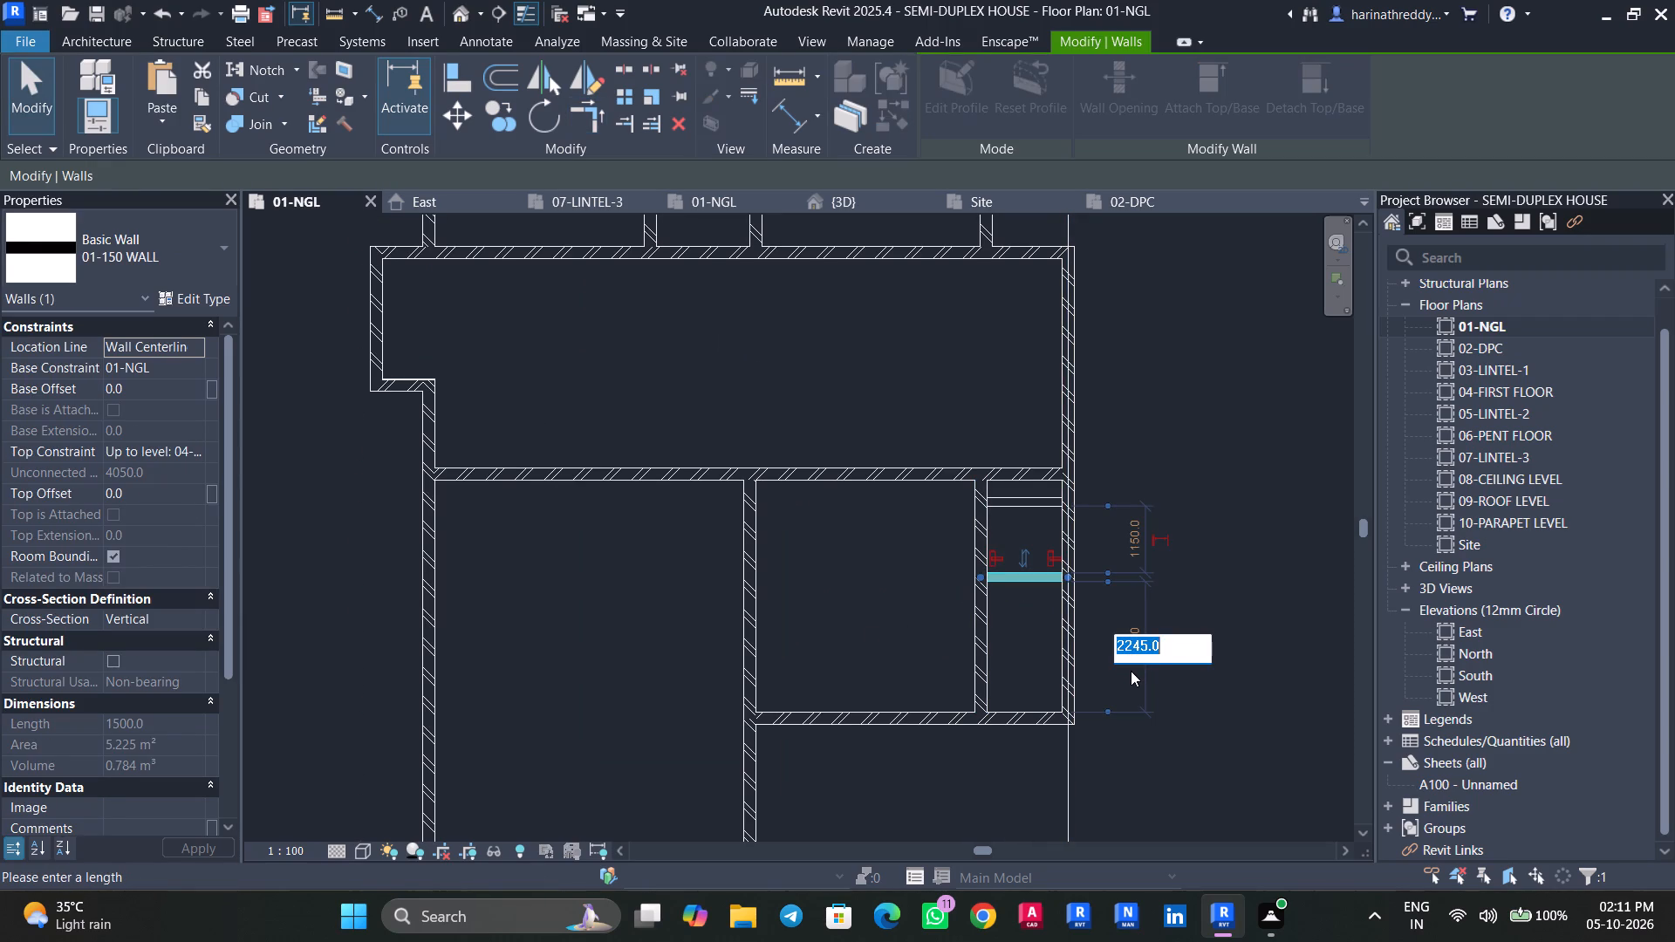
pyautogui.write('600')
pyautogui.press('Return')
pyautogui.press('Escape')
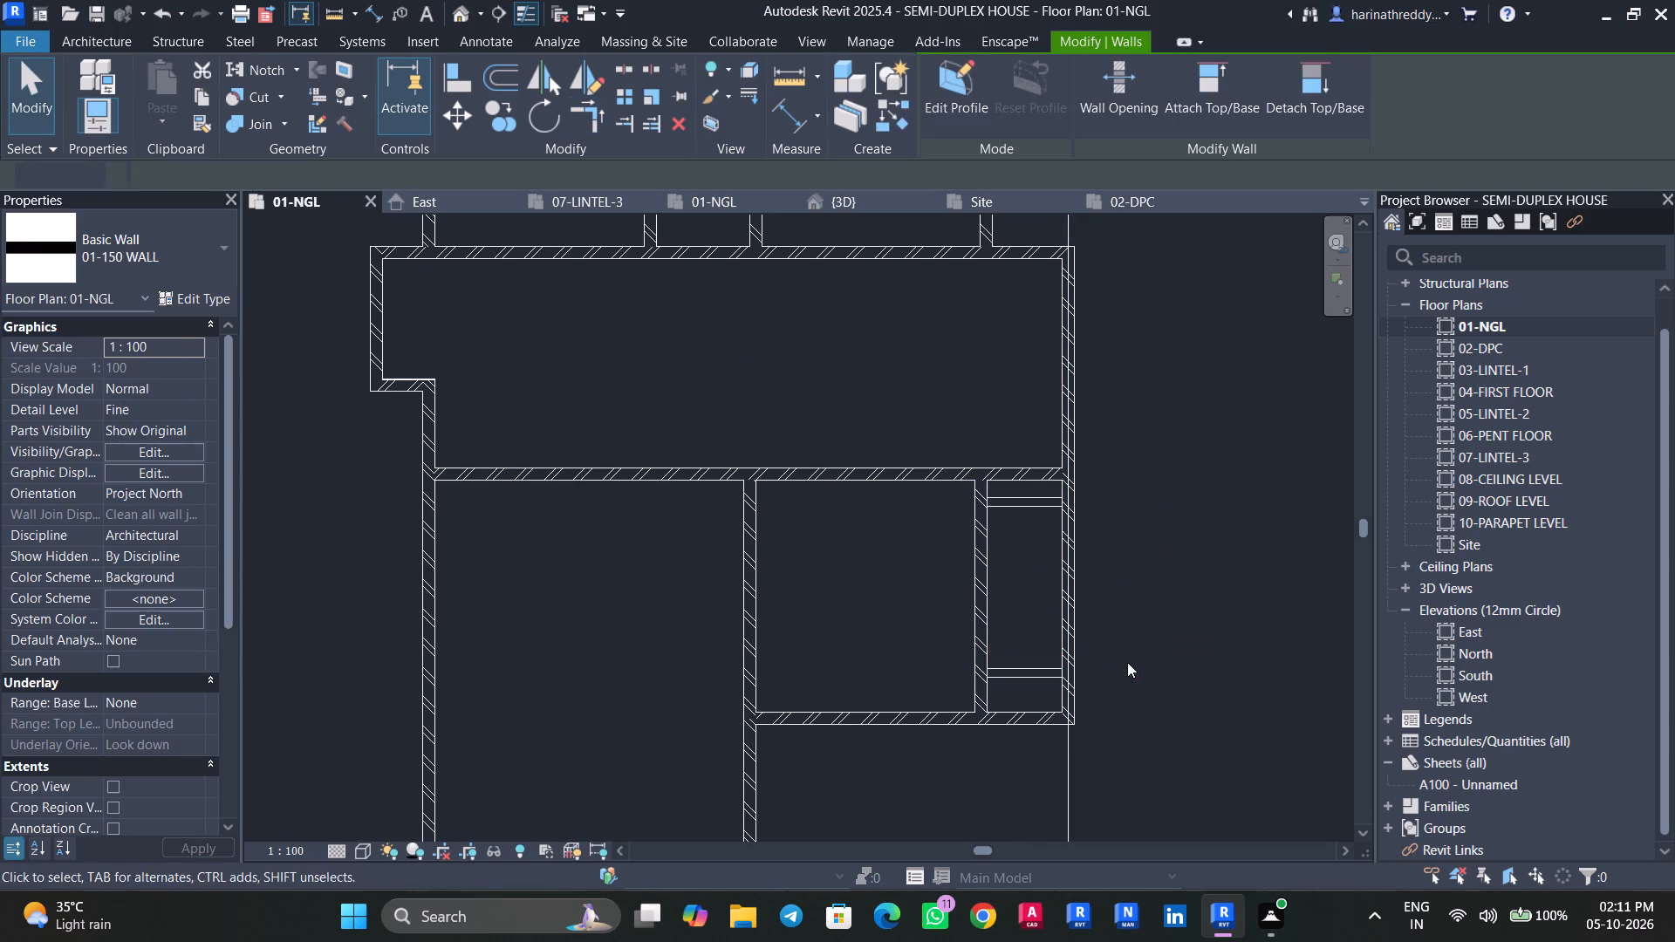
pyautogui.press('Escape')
# Set the southern cross wall in the narrow east strip 400 mm clear of the strip's south wall.
pyautogui.click(1028, 505)
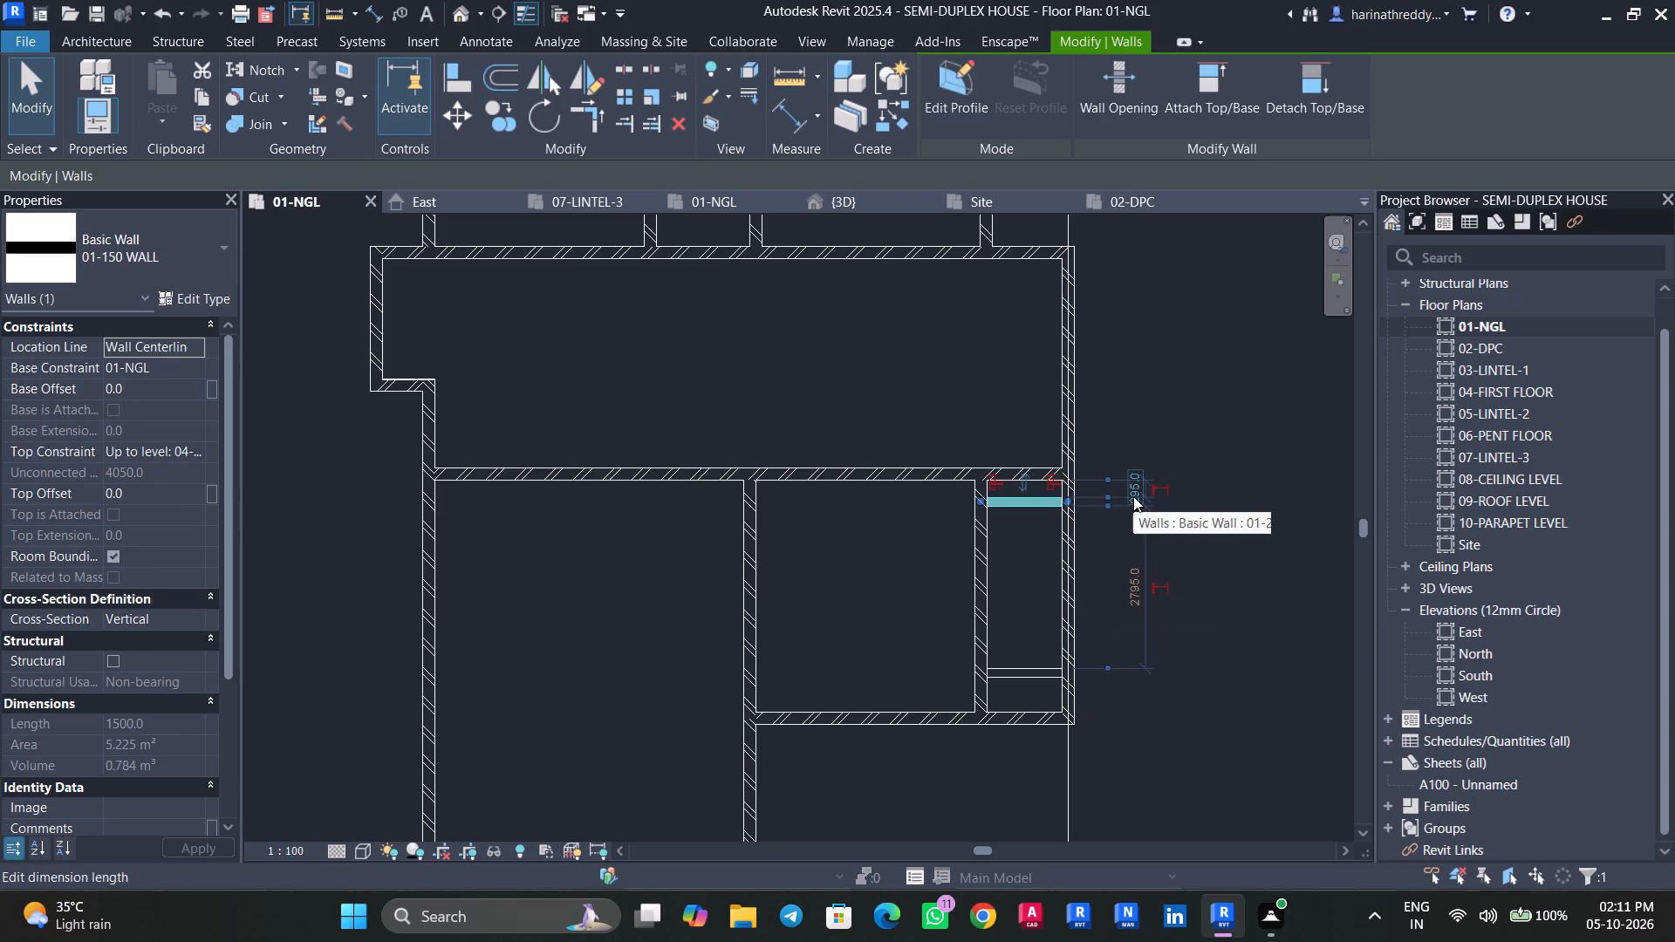
pyautogui.press('Escape')
pyautogui.click(1029, 672)
pyautogui.click(1138, 690)
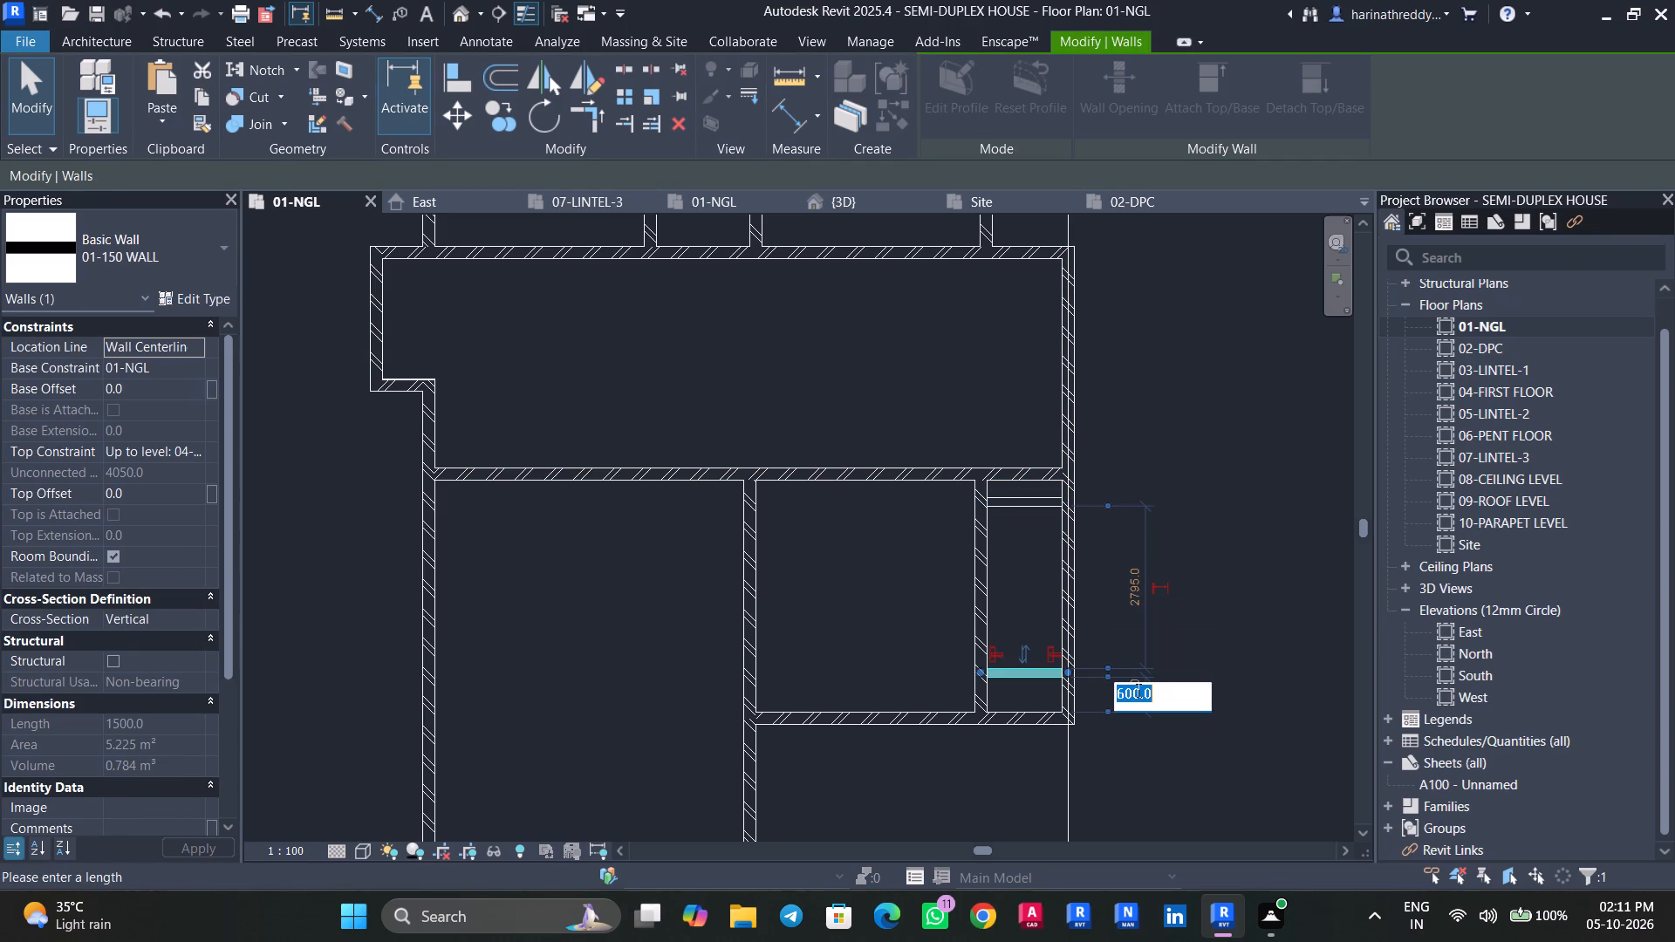
pyautogui.write('40')
pyautogui.press('Return')
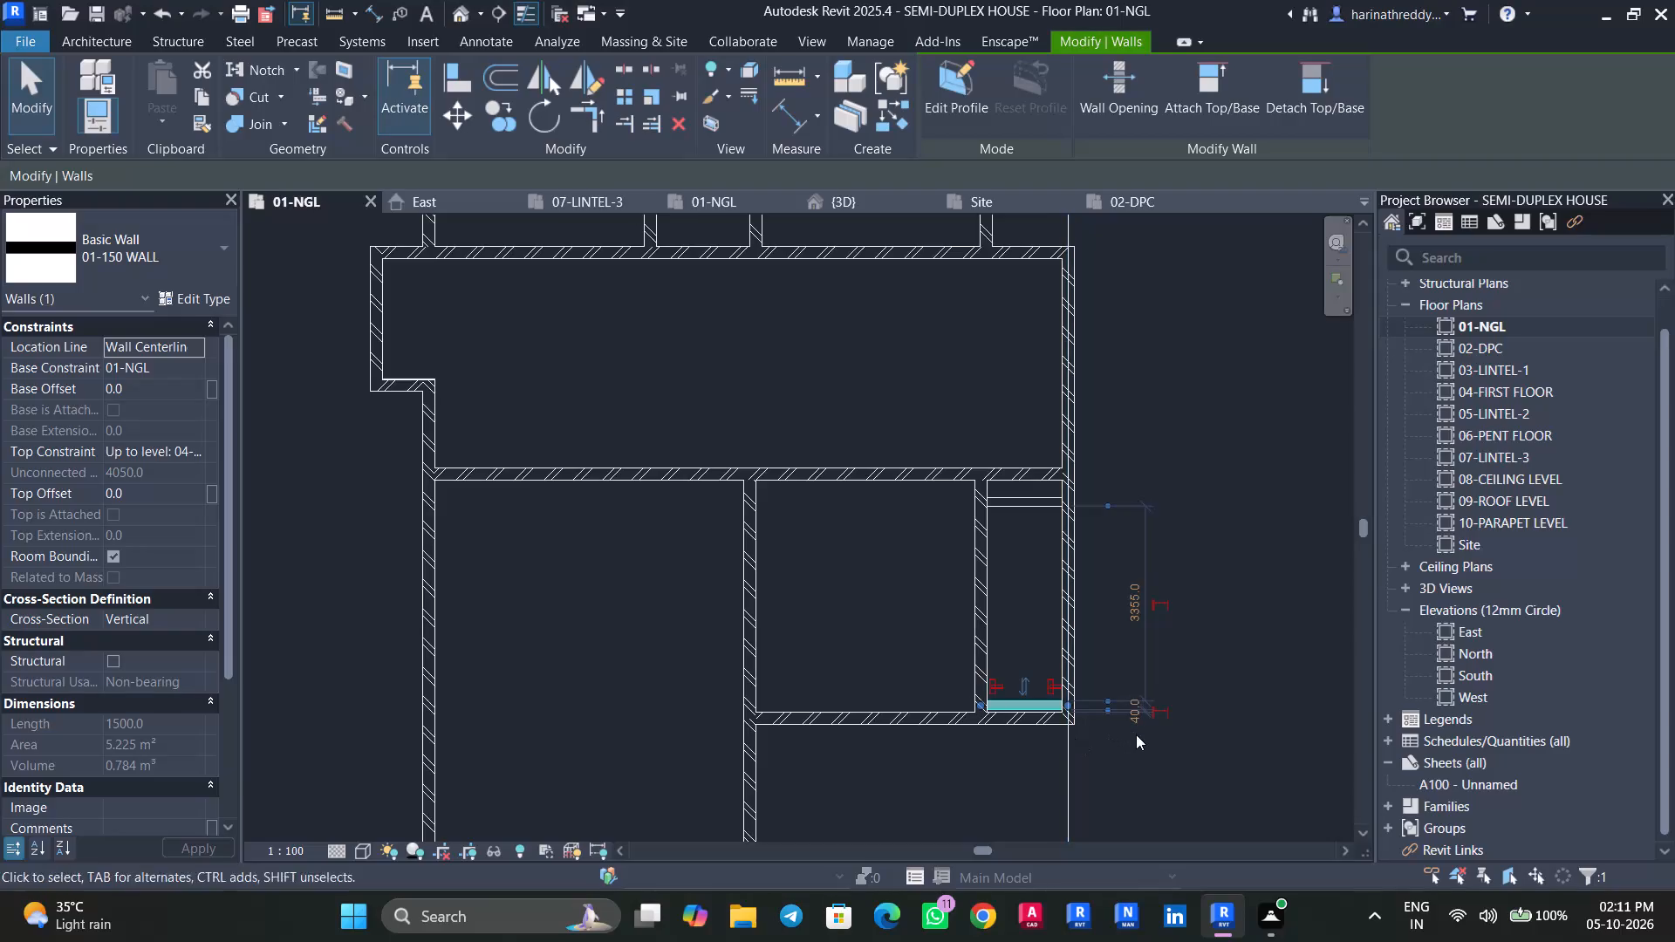
pyautogui.click(1132, 717)
pyautogui.write('400')
pyautogui.press('Return')
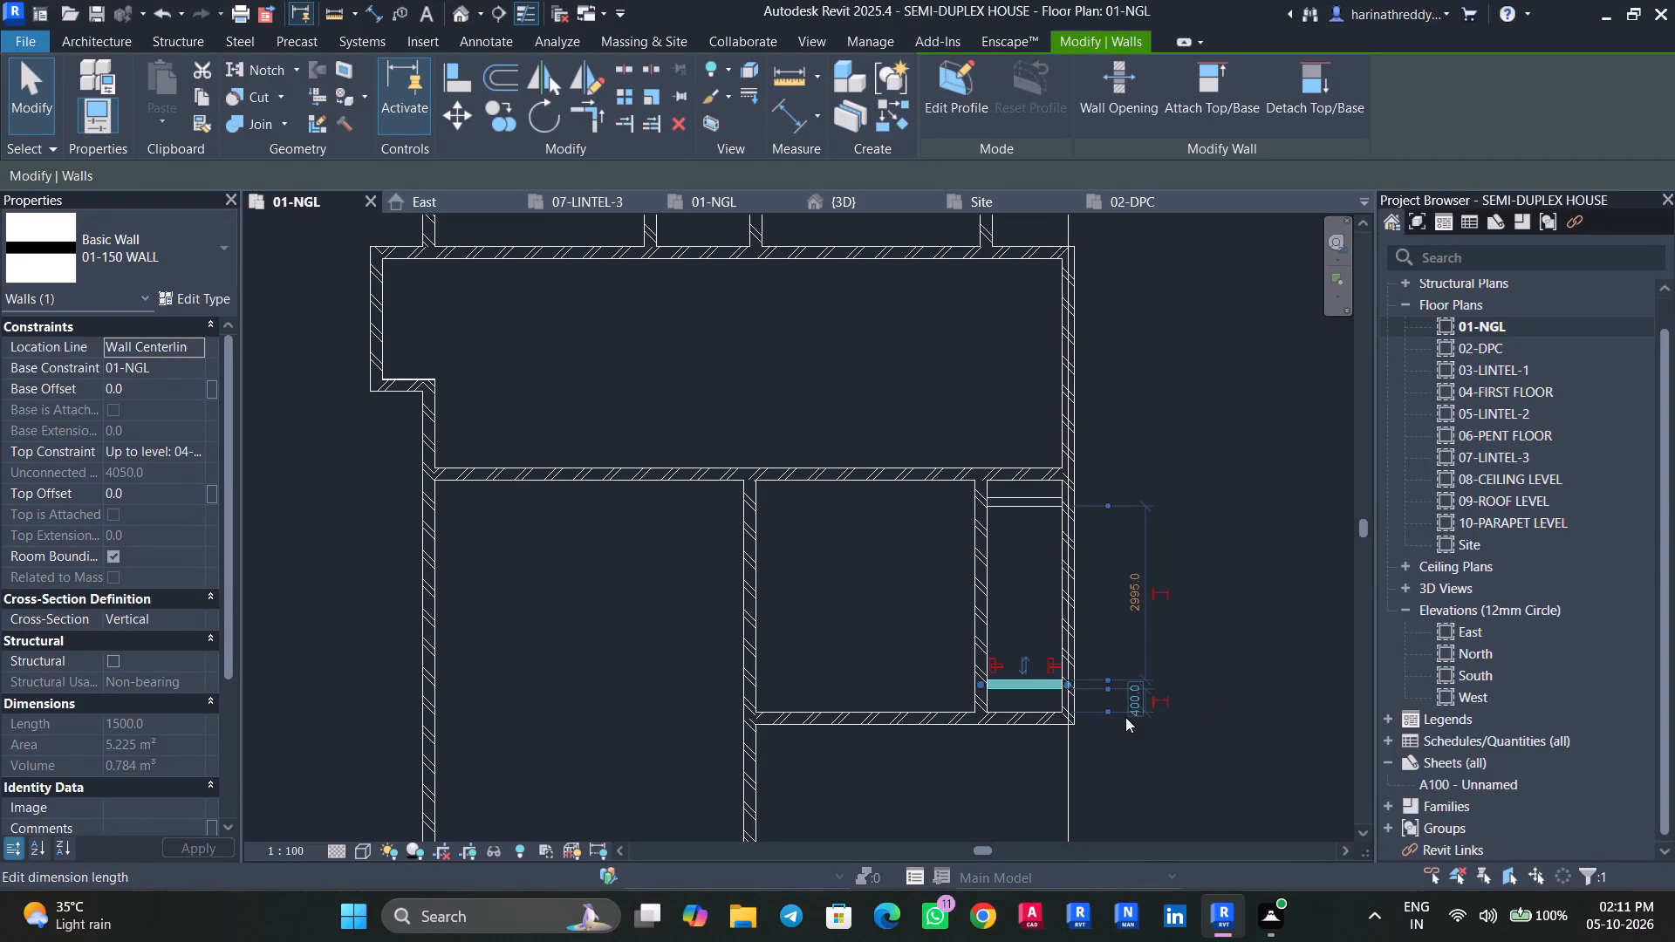
pyautogui.press('Escape')
# Move the northern cross wall in the narrow east strip to 1800 mm clear of the southern cross wall.
pyautogui.click(1036, 505)
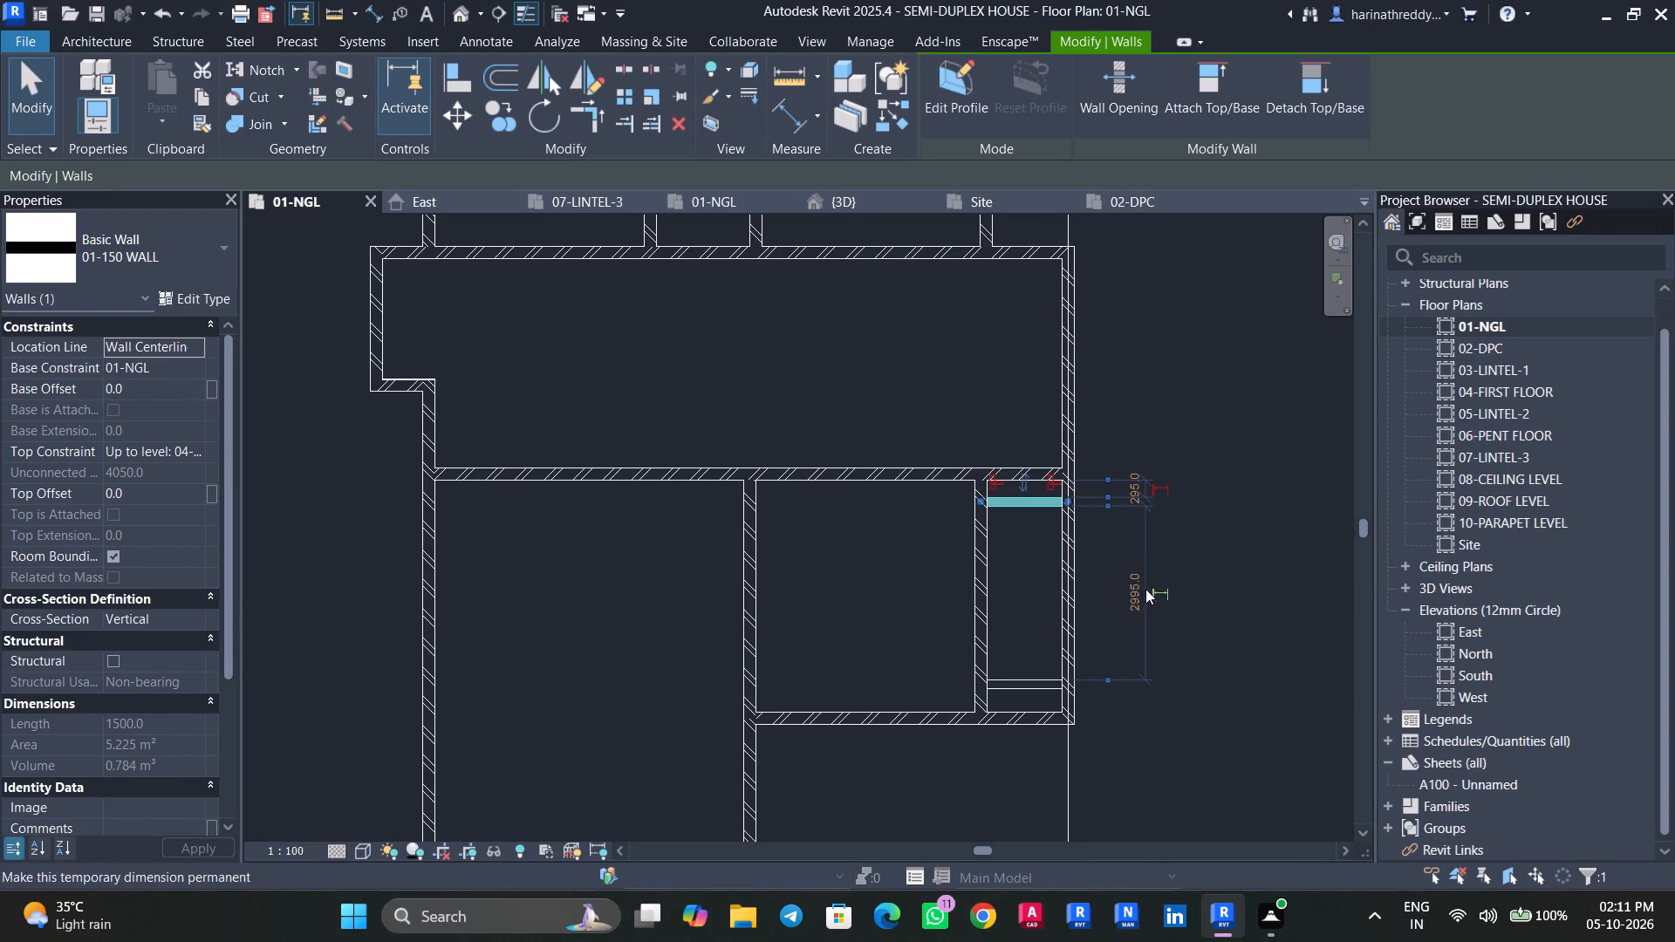
pyautogui.click(1142, 586)
pyautogui.write('1800')
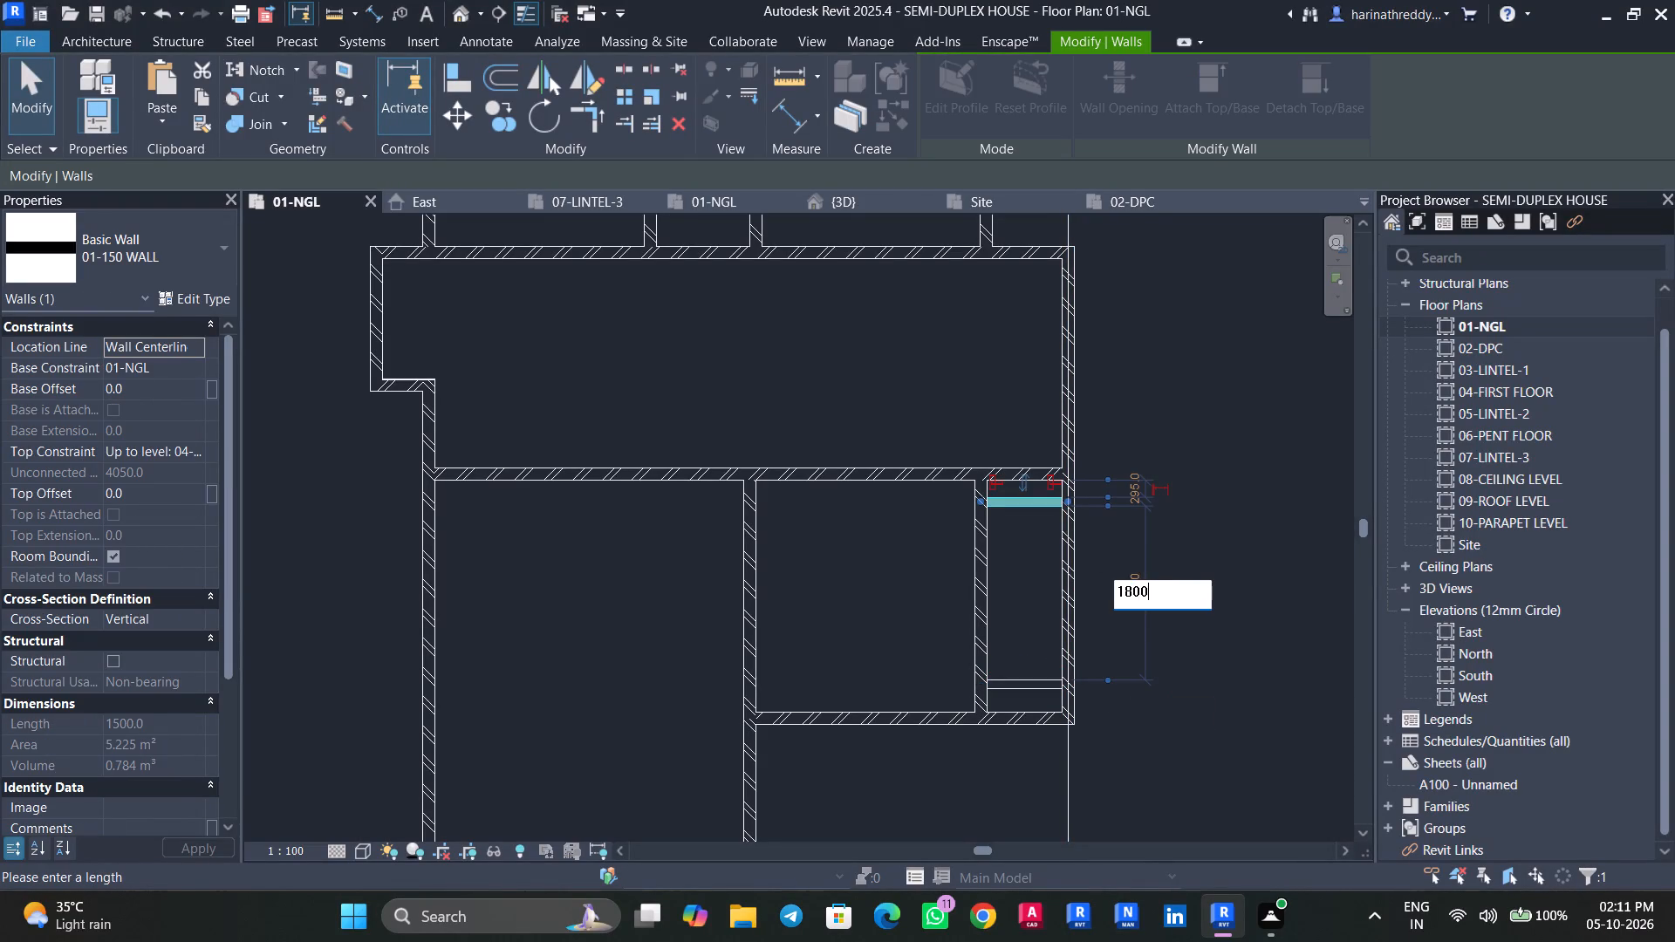
pyautogui.press('Return')
pyautogui.press('Escape')
pyautogui.press('Escape')
pyautogui.press('Escape')
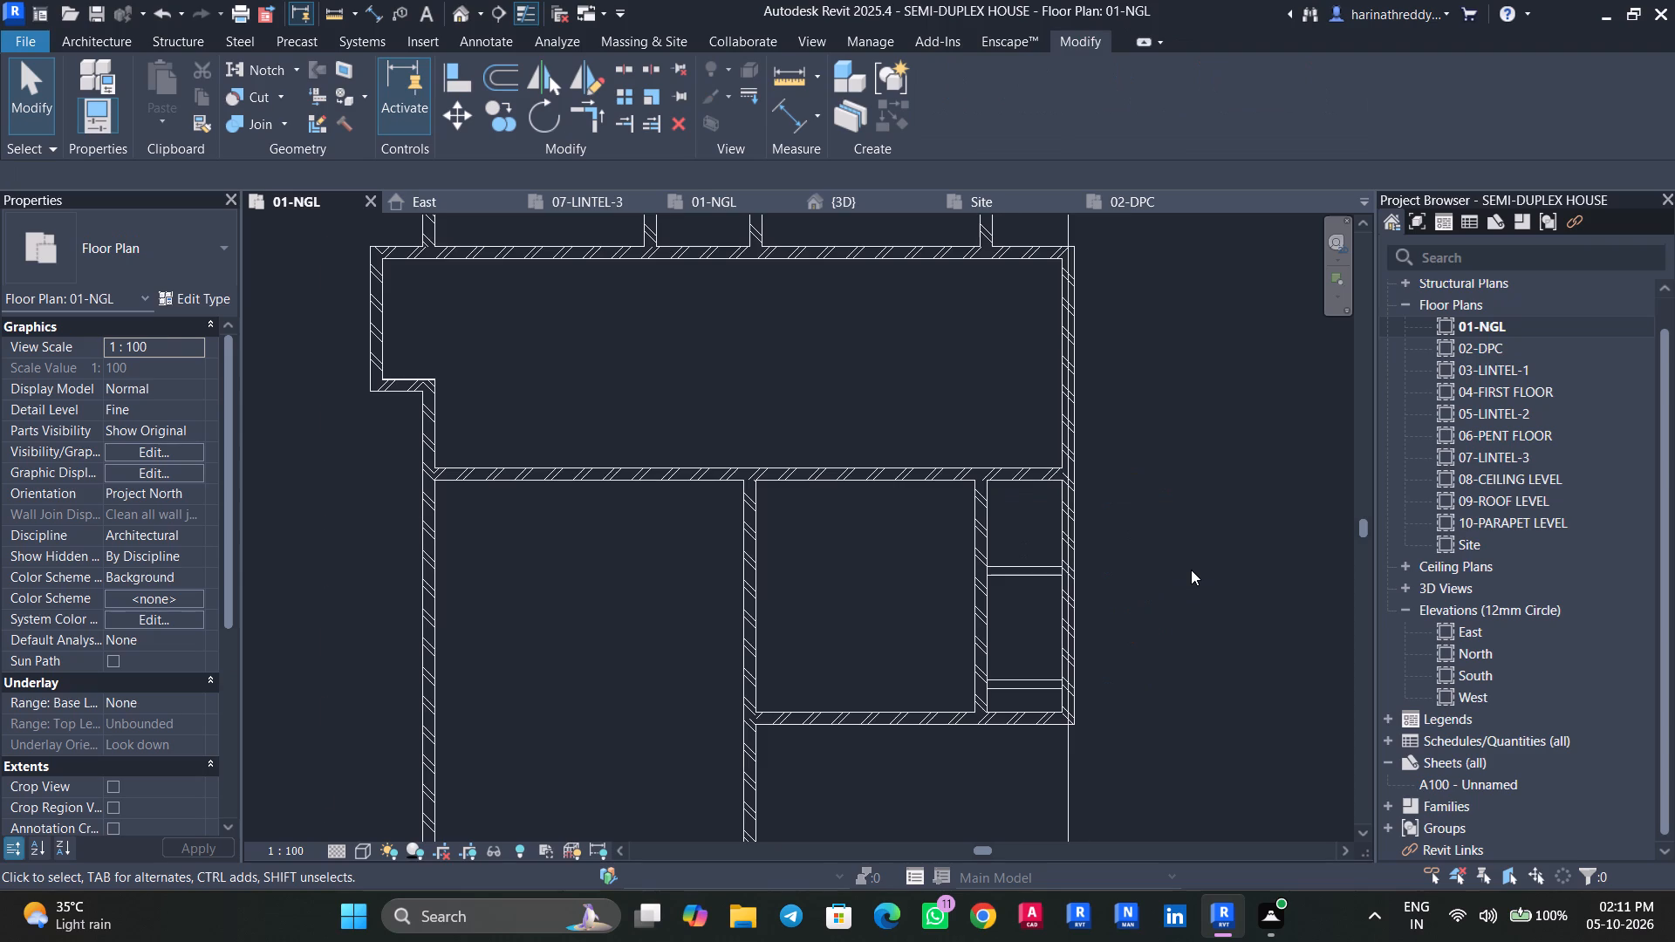
# Extend the west end of the hall's south wall to line up with the hall's projecting west wall.
pyautogui.scroll(-7, 1191, 570)
pyautogui.moveTo(1213, 603); pyautogui.dragTo(1111, 607, button='middle')
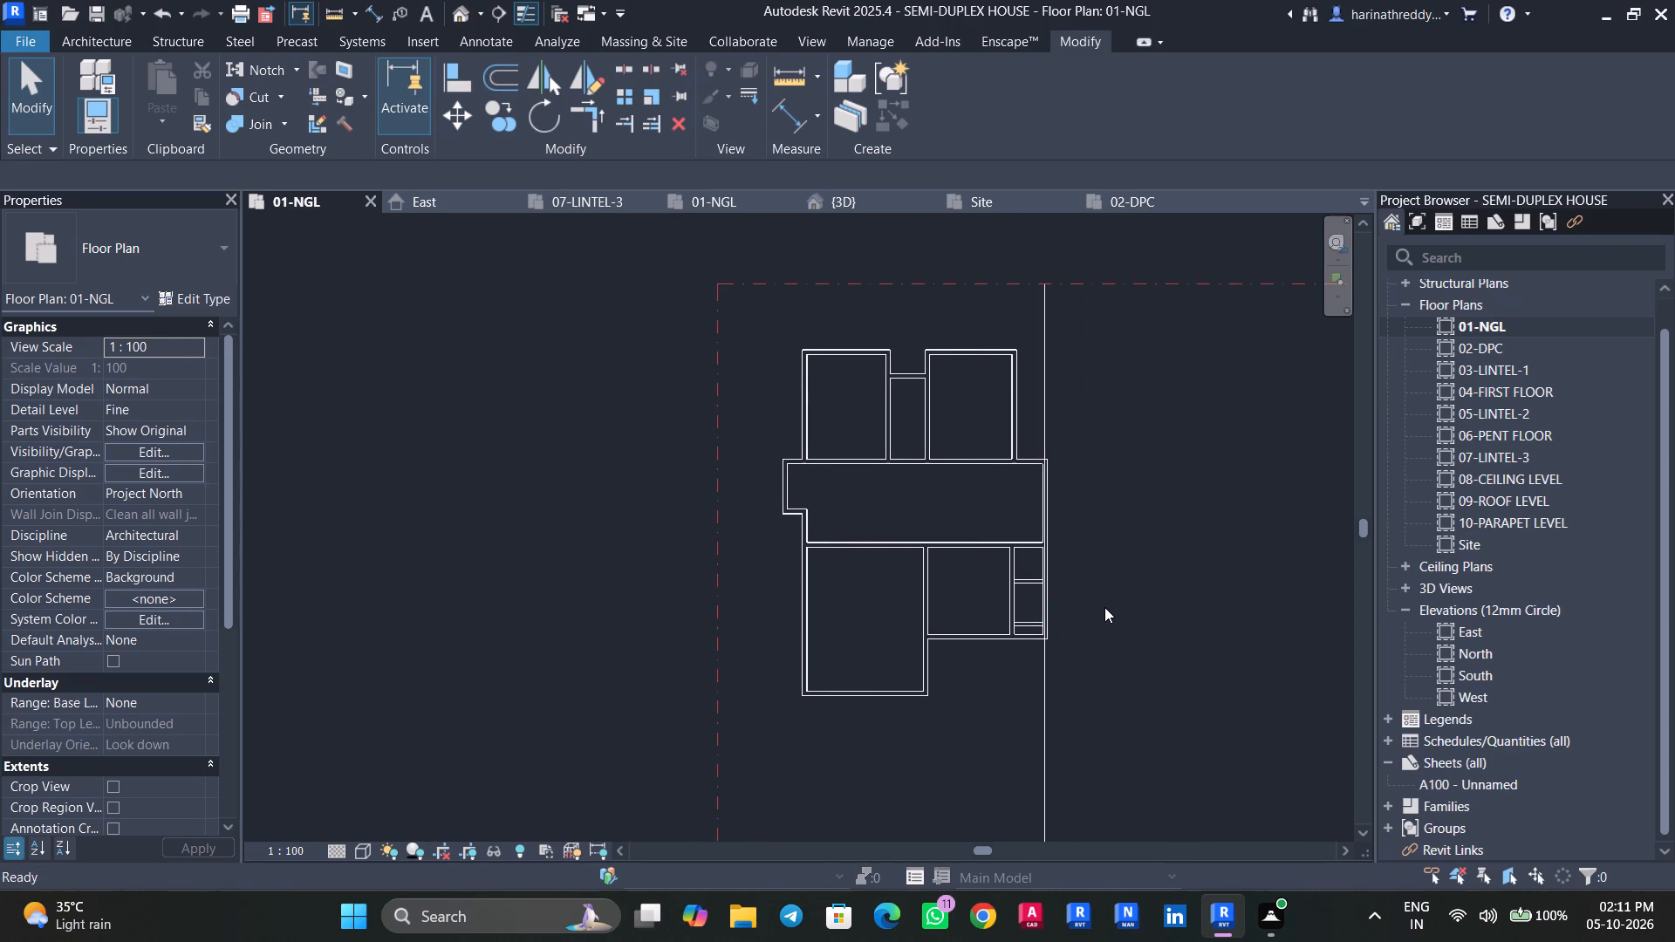
pyautogui.scroll(8, 789, 519)
pyautogui.press('Escape')
pyautogui.click(868, 584)
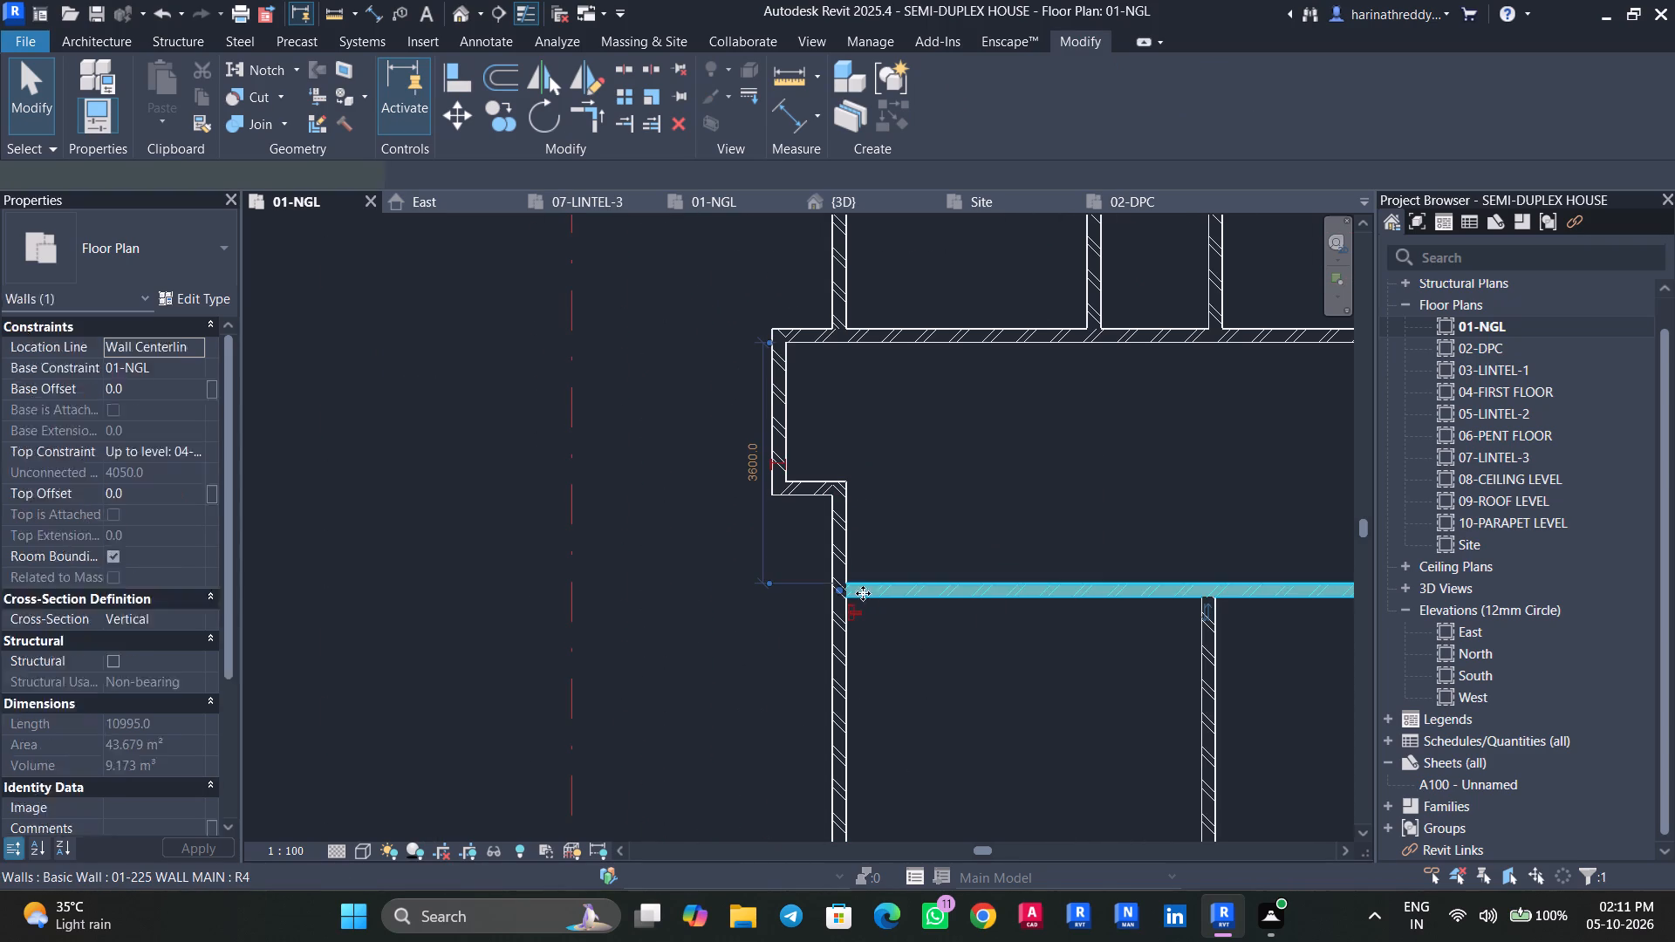
pyautogui.moveTo(837, 589); pyautogui.dragTo(778, 587)
pyautogui.press('Escape')
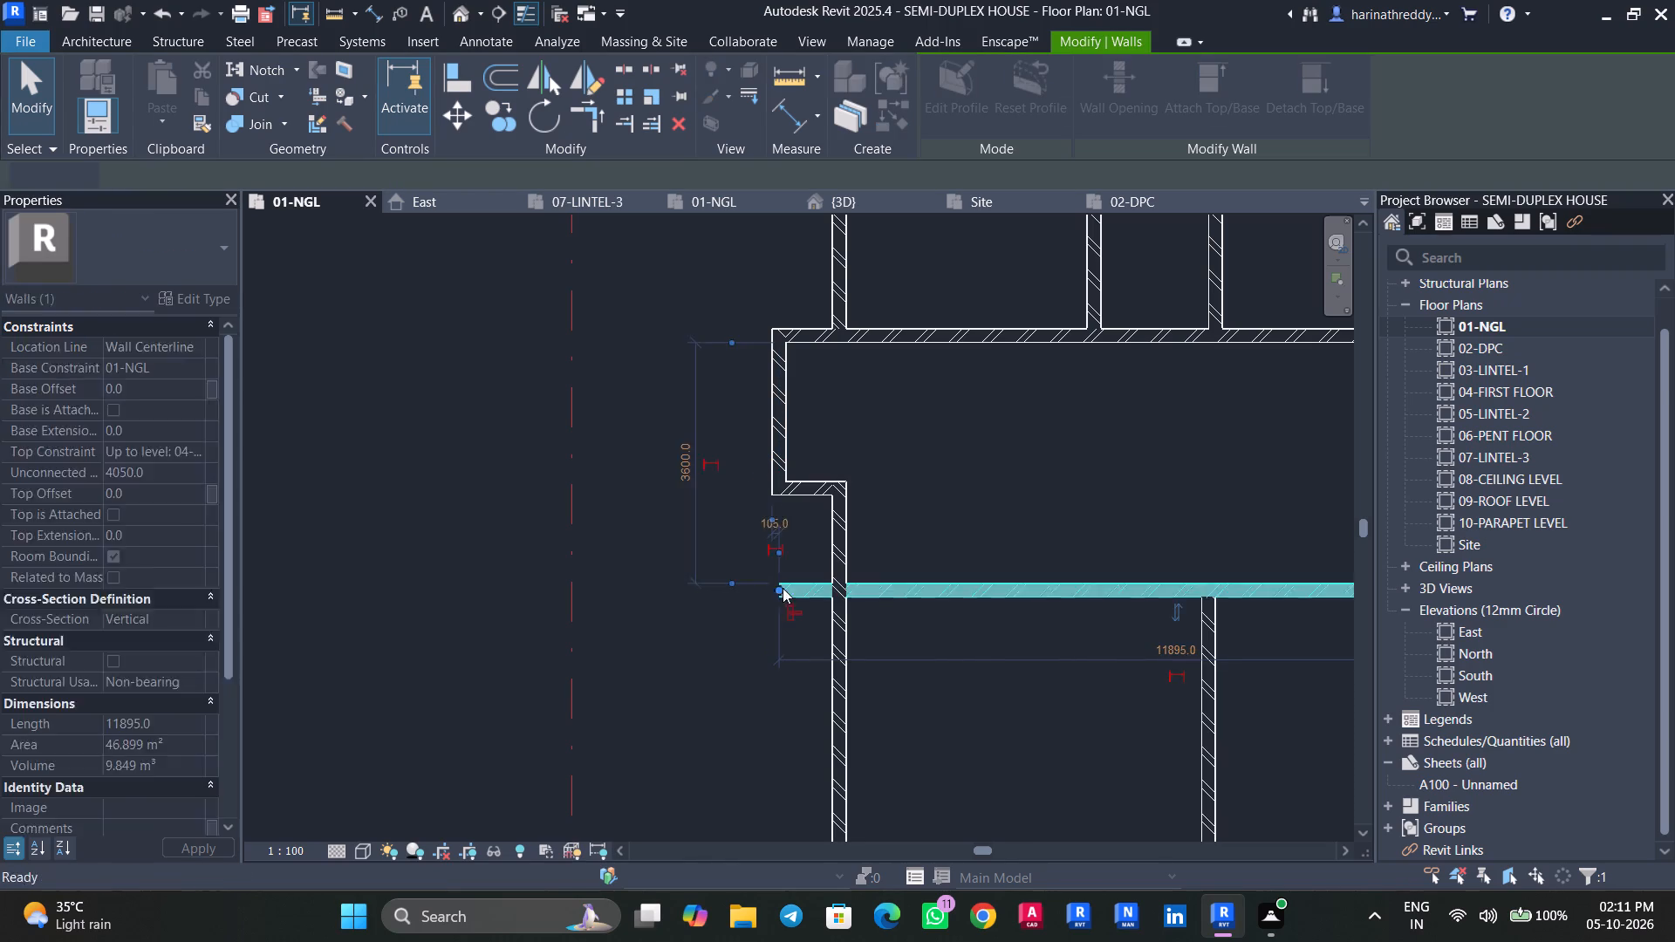
# Extend the hall's west wall south to form a corner with the hall's south wall.
pyautogui.click(778, 460)
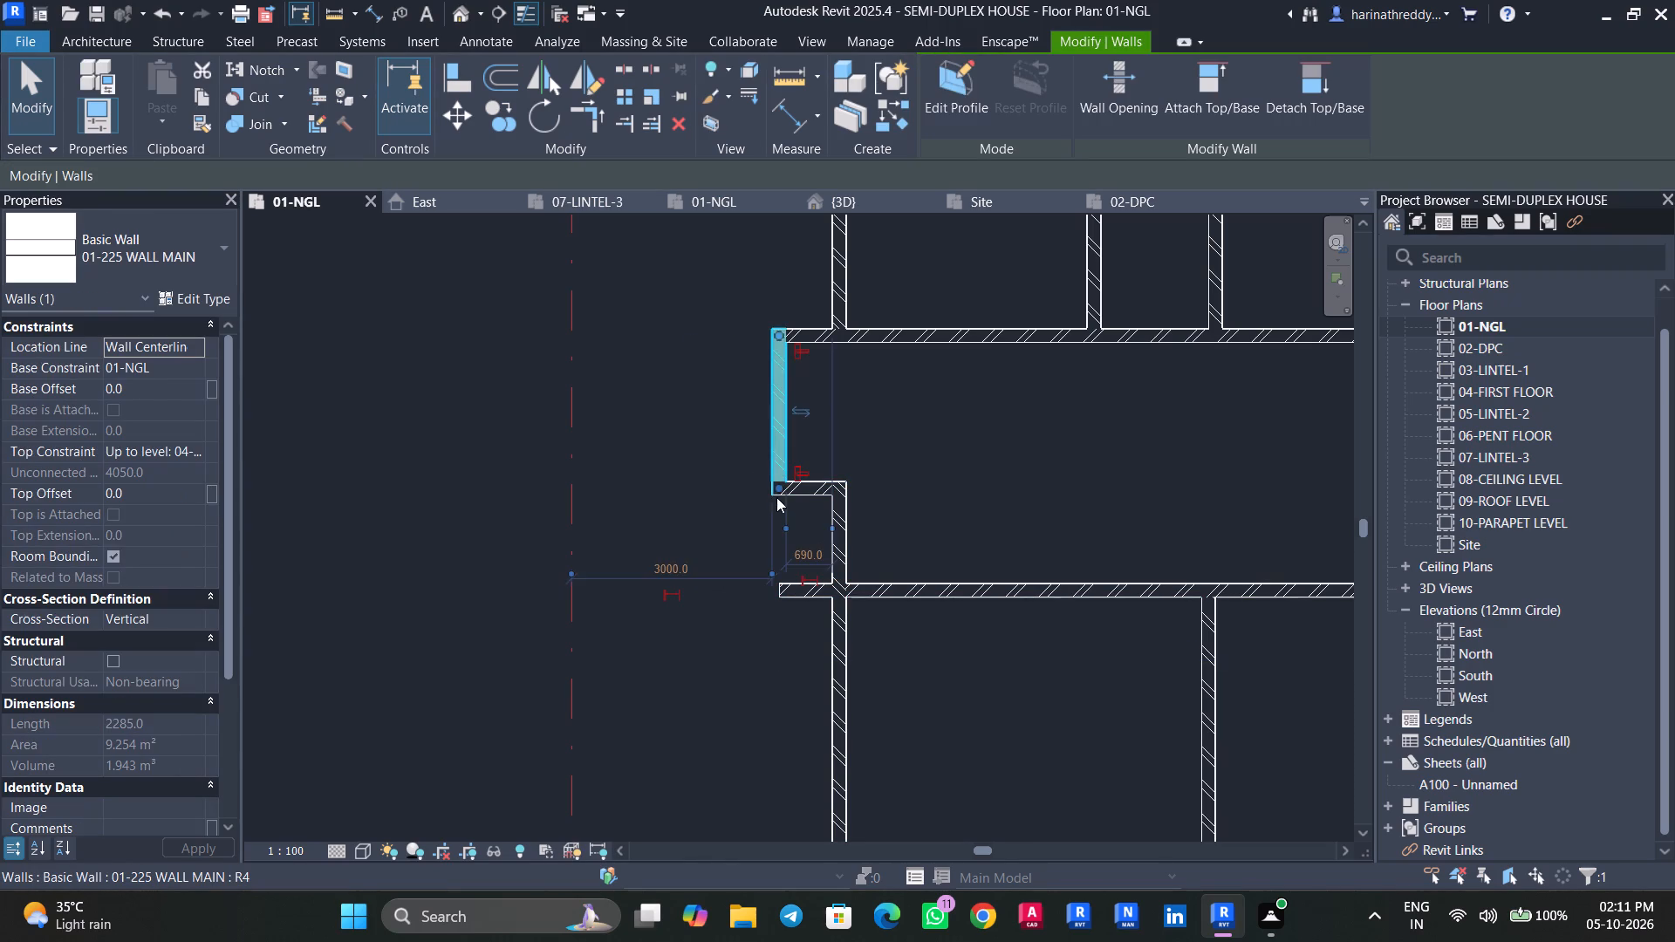
pyautogui.moveTo(776, 484); pyautogui.dragTo(775, 584)
pyautogui.press('Escape')
pyautogui.press('Escape')
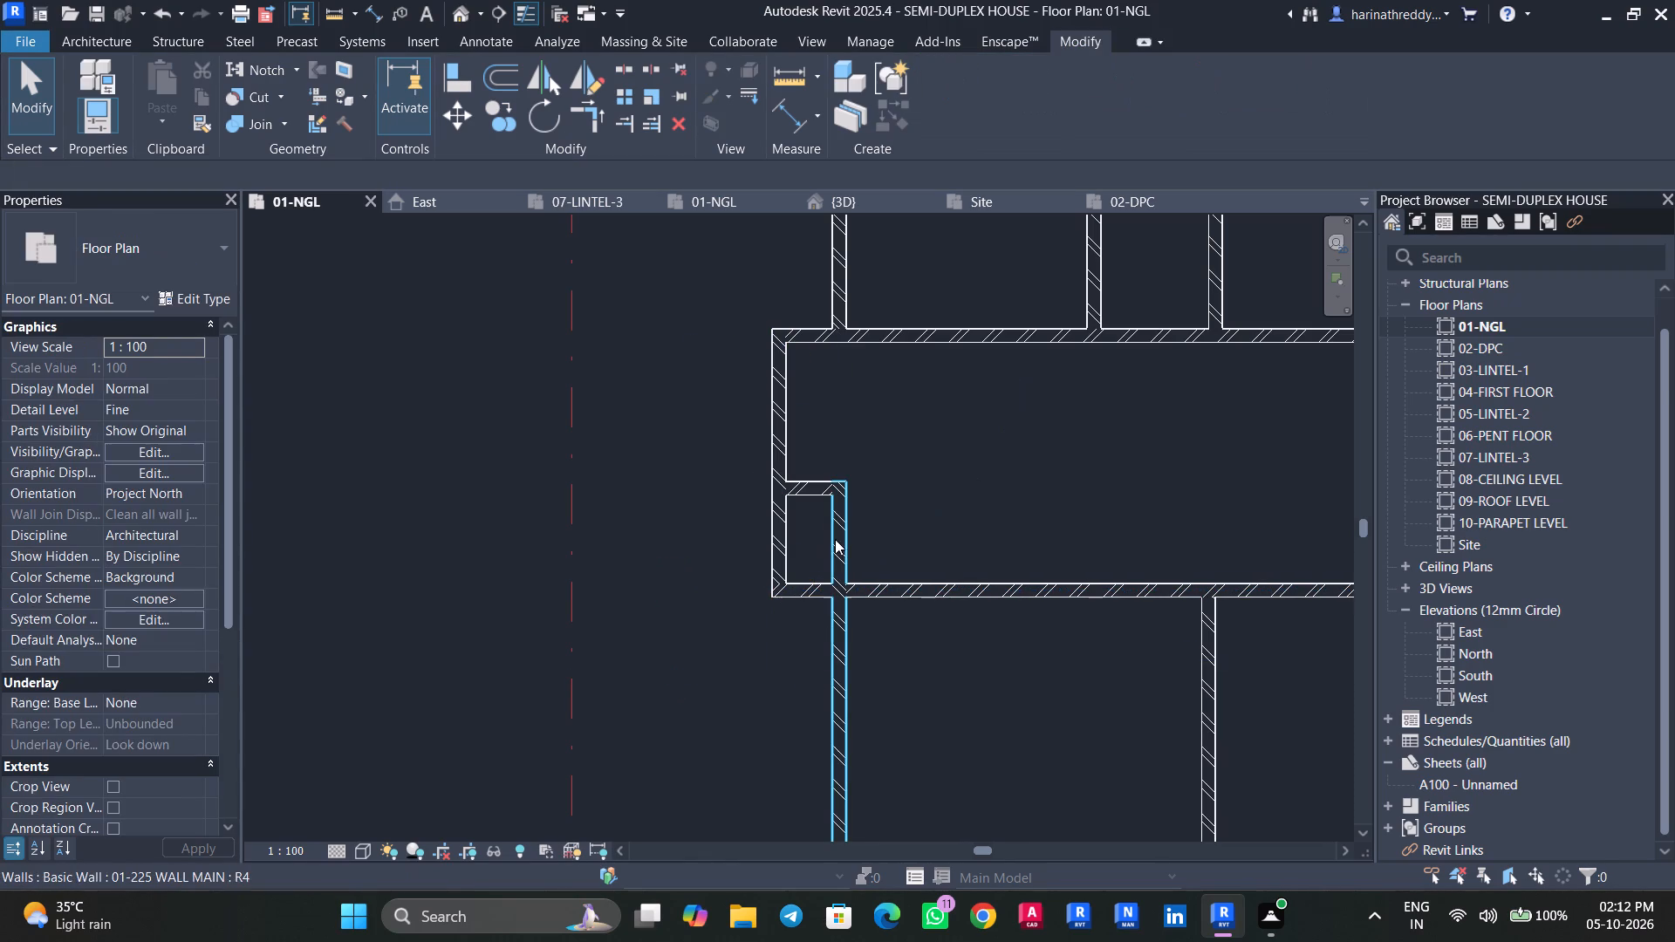
# Shorten the north end of the south-west room's west wall back to the hall's south wall.
pyautogui.click(842, 538)
pyautogui.moveTo(837, 491); pyautogui.dragTo(835, 593)
pyautogui.press('Escape')
# Delete the leftover short stub wall projecting into the hall from its west wall.
pyautogui.click(822, 488)
pyautogui.press('Delete')
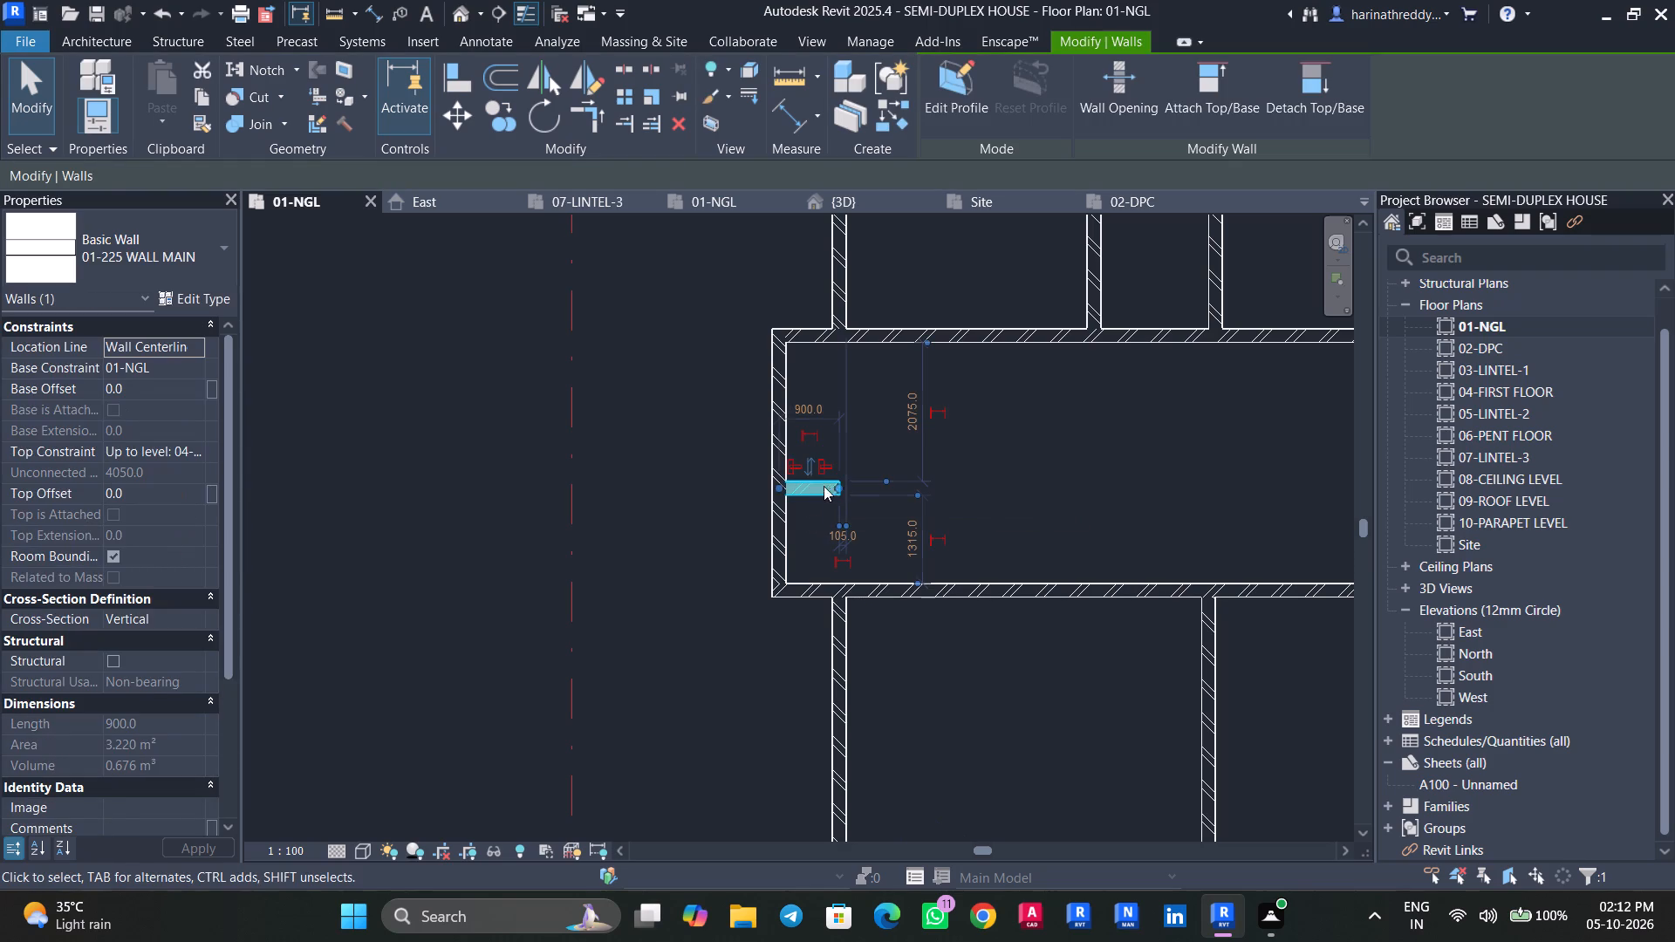
# Save the project.
pyautogui.scroll(-7, 837, 492)
pyautogui.moveTo(1234, 633); pyautogui.dragTo(1135, 617, button='middle')
pyautogui.hotkey('ctrl', 's')
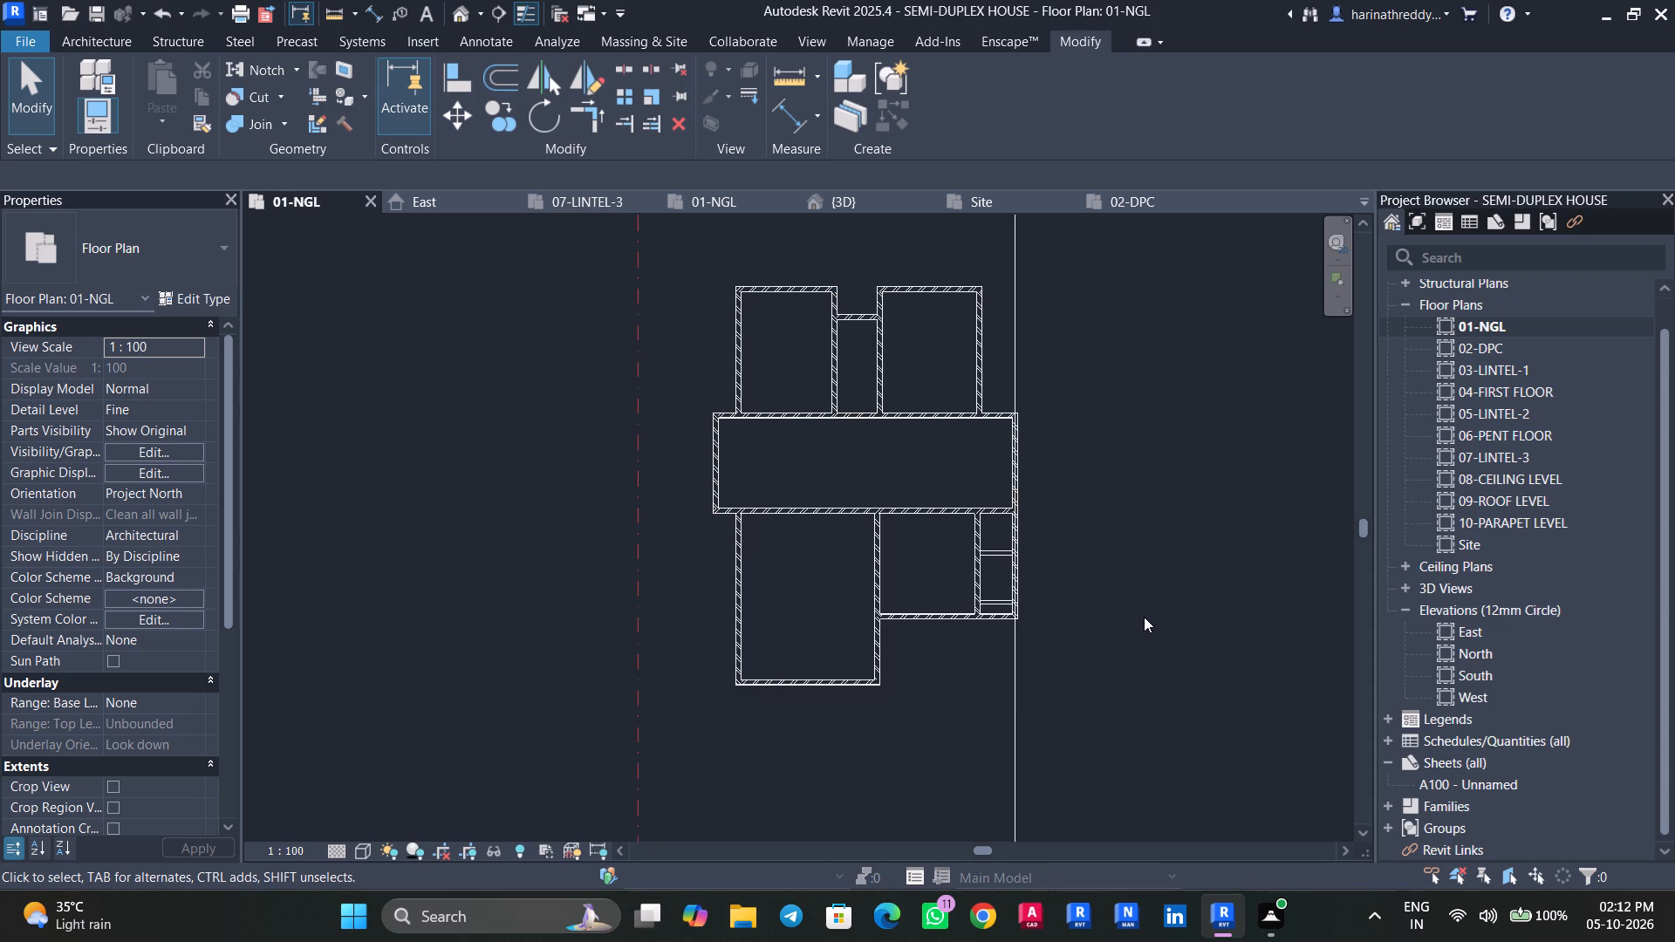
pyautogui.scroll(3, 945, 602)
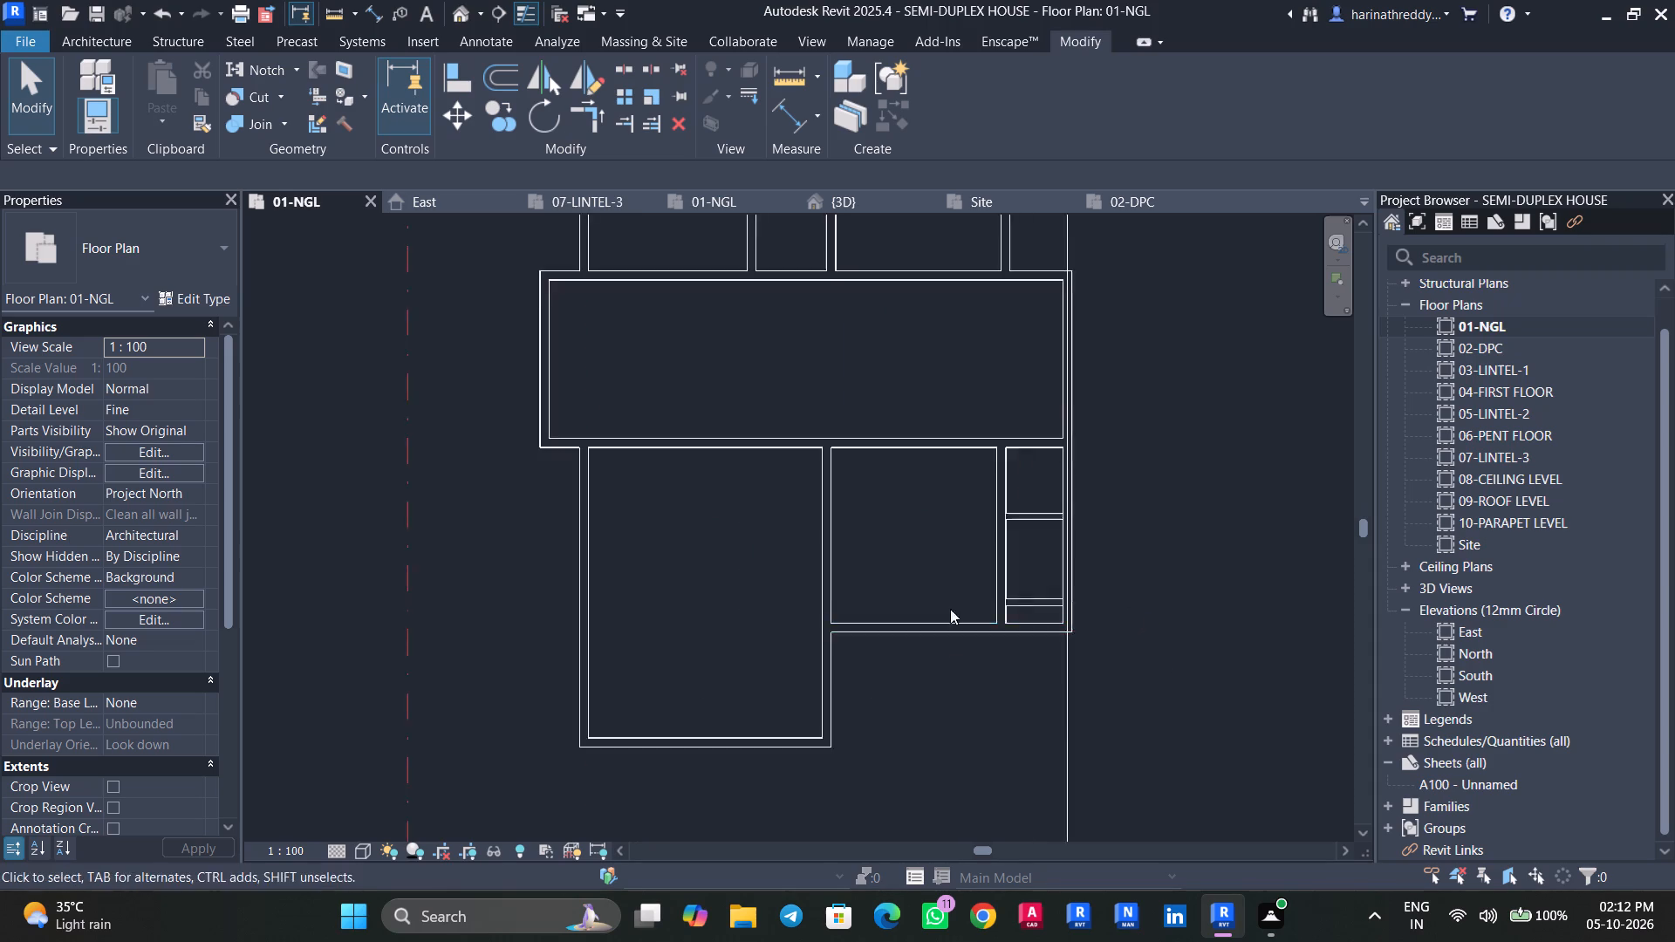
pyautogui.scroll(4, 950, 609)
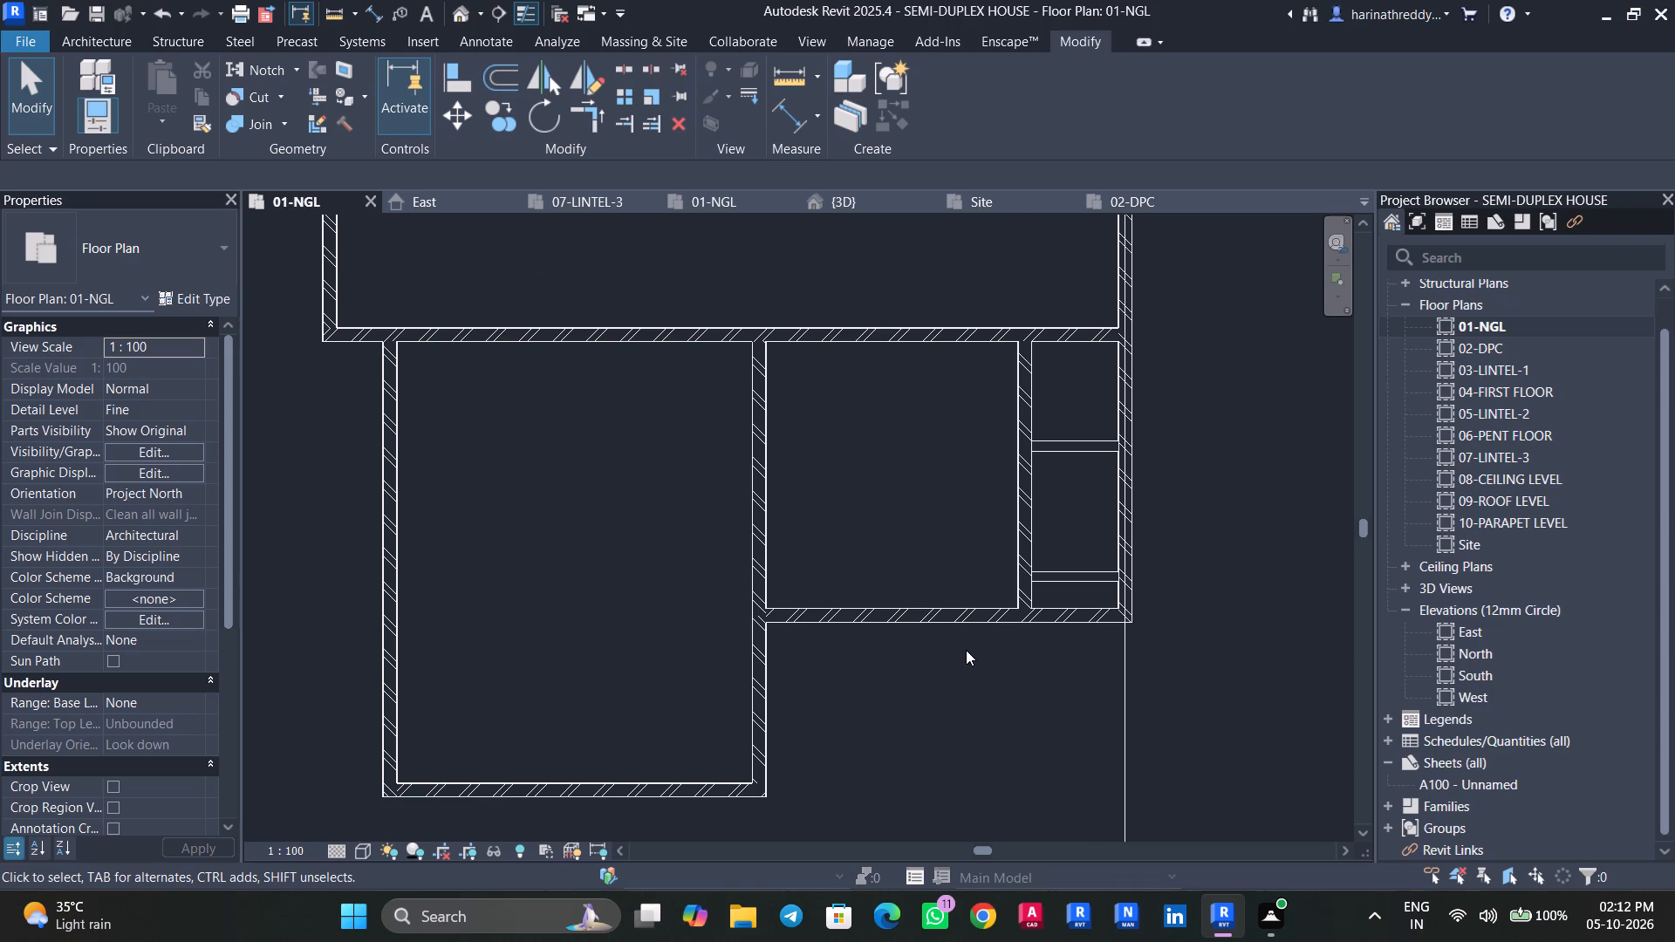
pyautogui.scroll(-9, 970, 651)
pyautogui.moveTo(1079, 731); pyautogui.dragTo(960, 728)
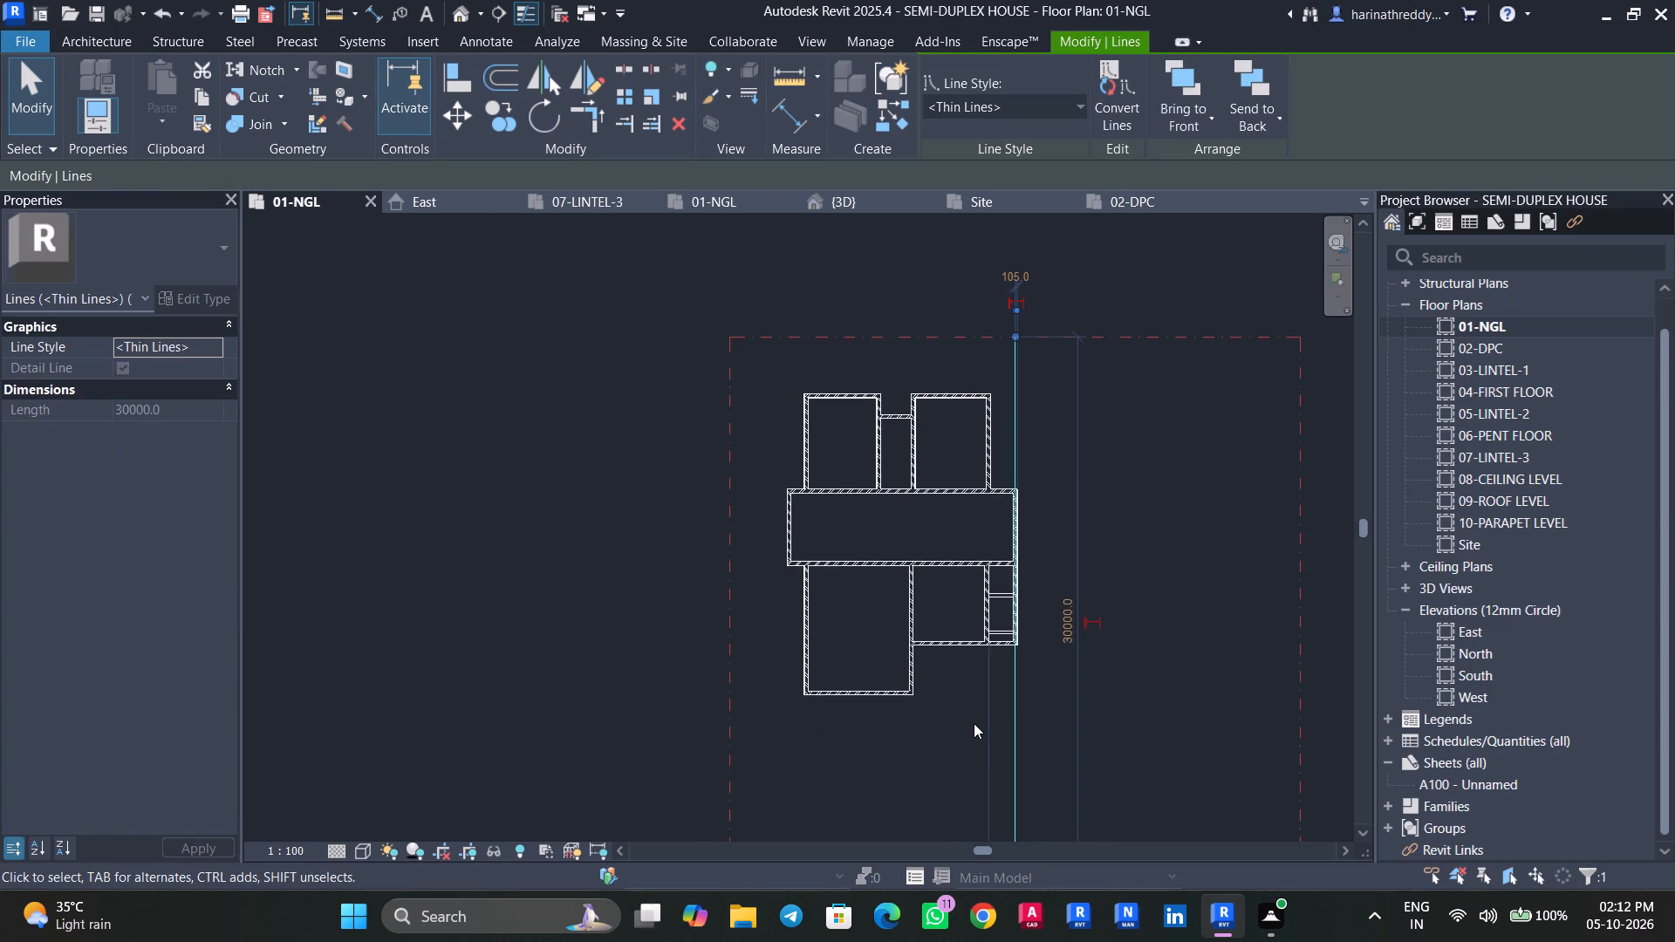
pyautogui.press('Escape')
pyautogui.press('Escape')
# On the 02-DPC floor plan, extend the north-west room's east wall south across the hall to the hall's south wall.
pyautogui.doubleClick(1537, 346)
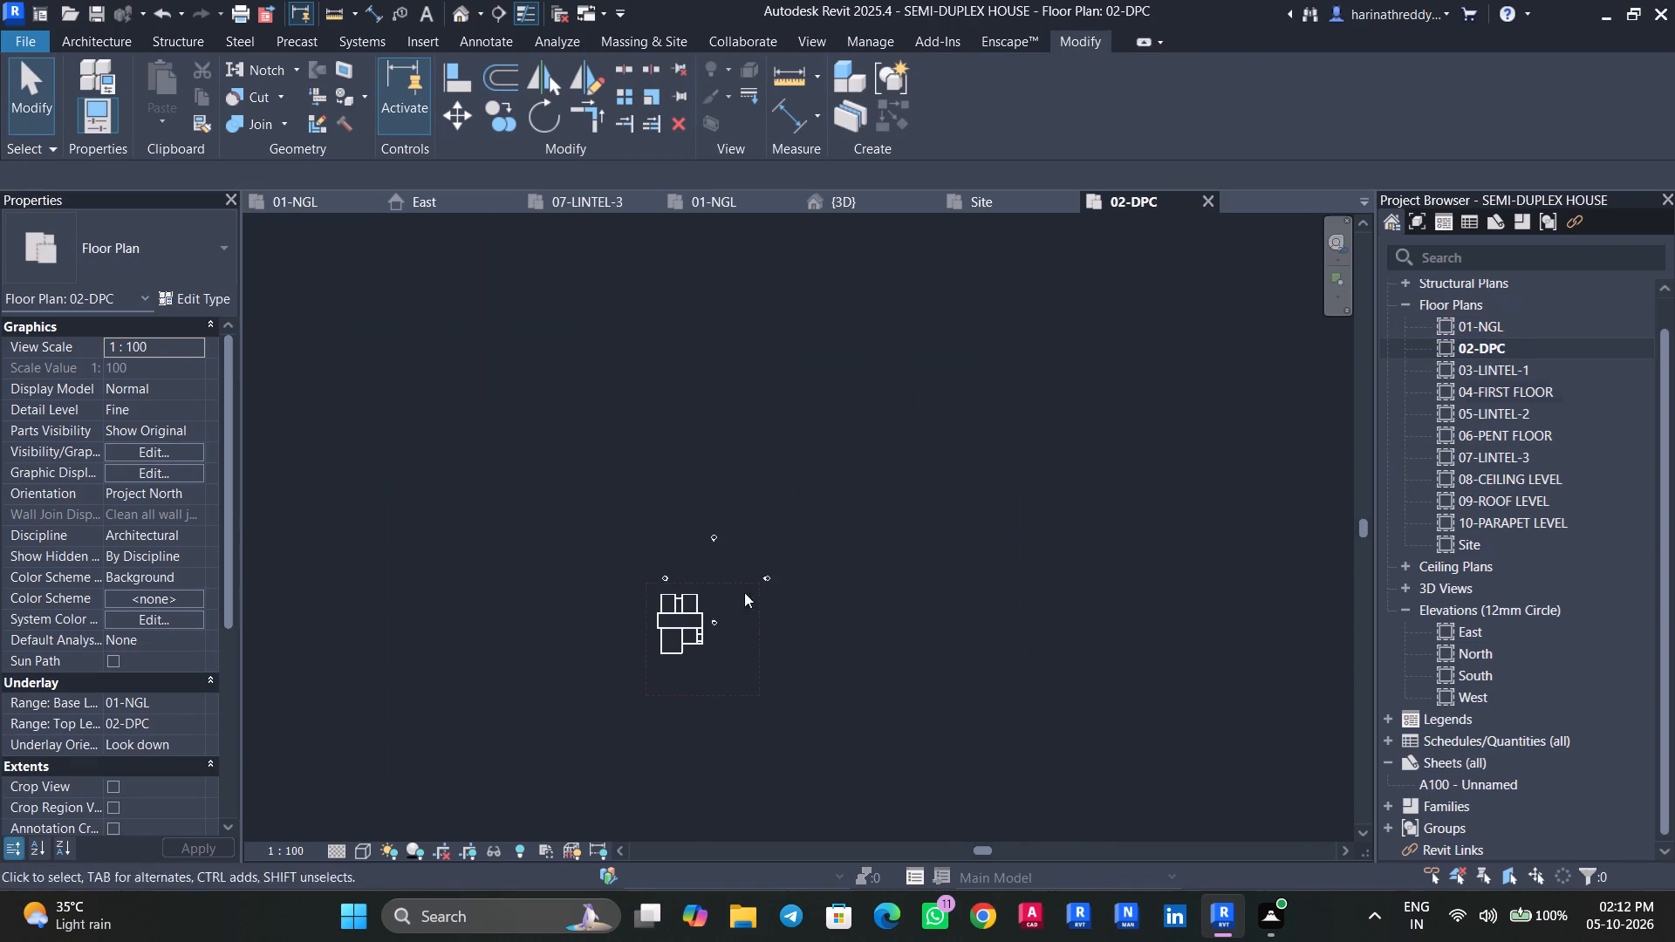
pyautogui.scroll(9, 591, 693)
pyautogui.scroll(-1, 716, 620)
pyautogui.scroll(4, 716, 620)
pyautogui.moveTo(742, 656); pyautogui.dragTo(945, 895, button='middle')
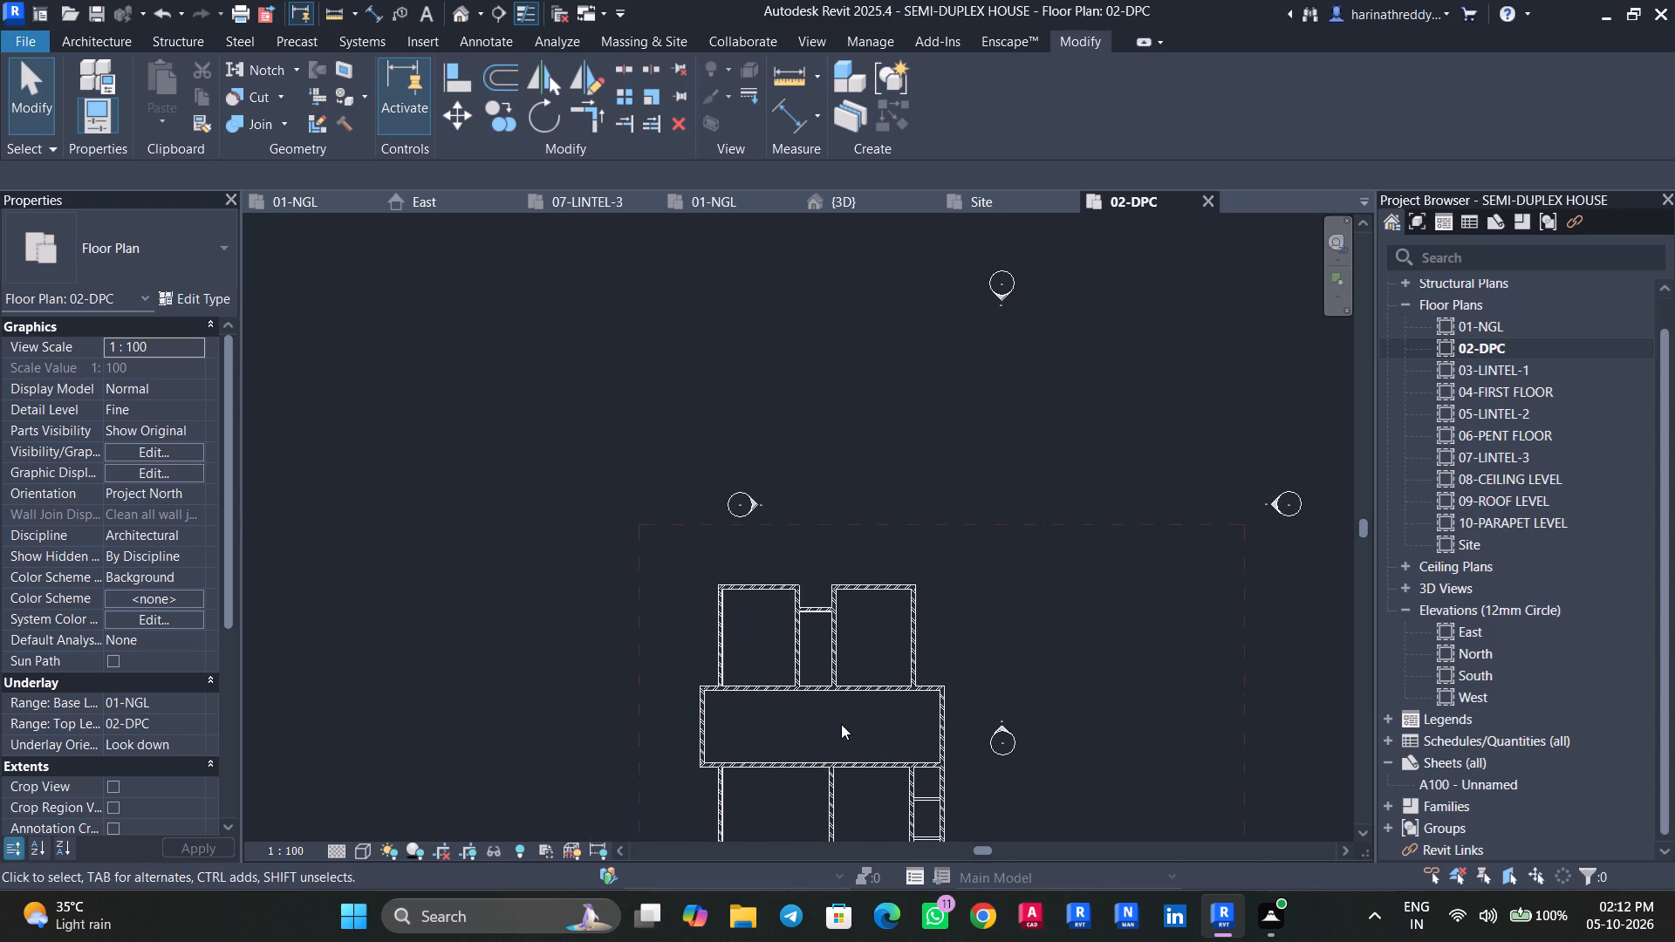
pyautogui.scroll(2, 834, 730)
pyautogui.scroll(-1, 834, 730)
pyautogui.scroll(2, 834, 730)
pyautogui.moveTo(768, 732); pyautogui.dragTo(1064, 679, button='middle')
pyautogui.click(1079, 559)
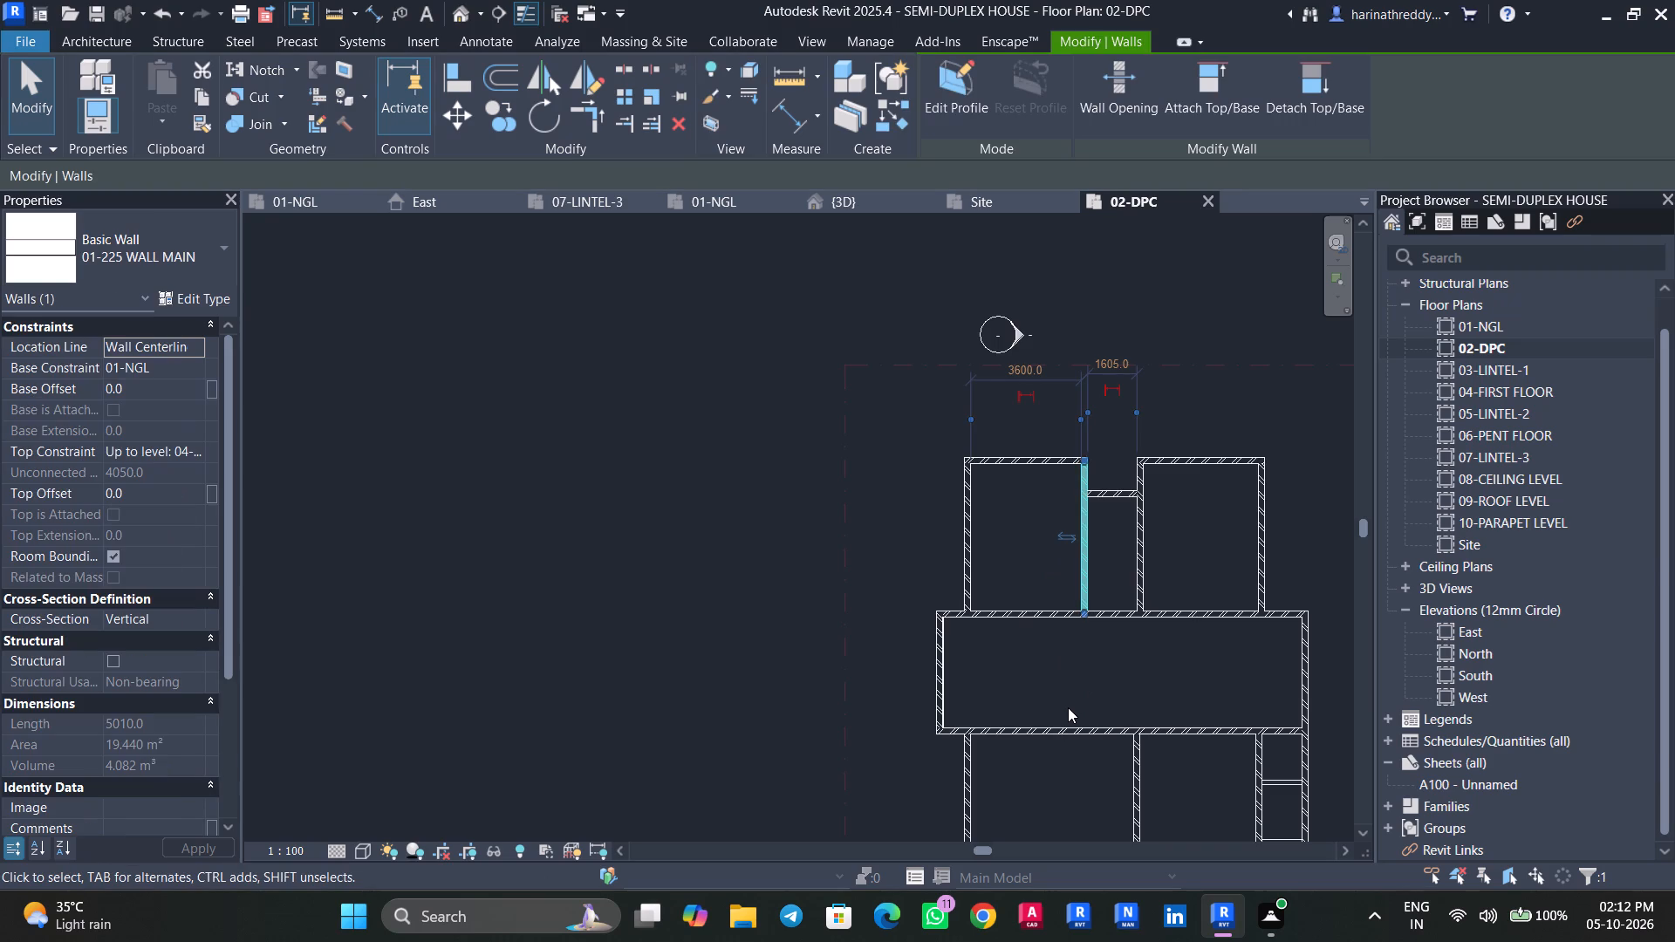
pyautogui.scroll(4, 1067, 696)
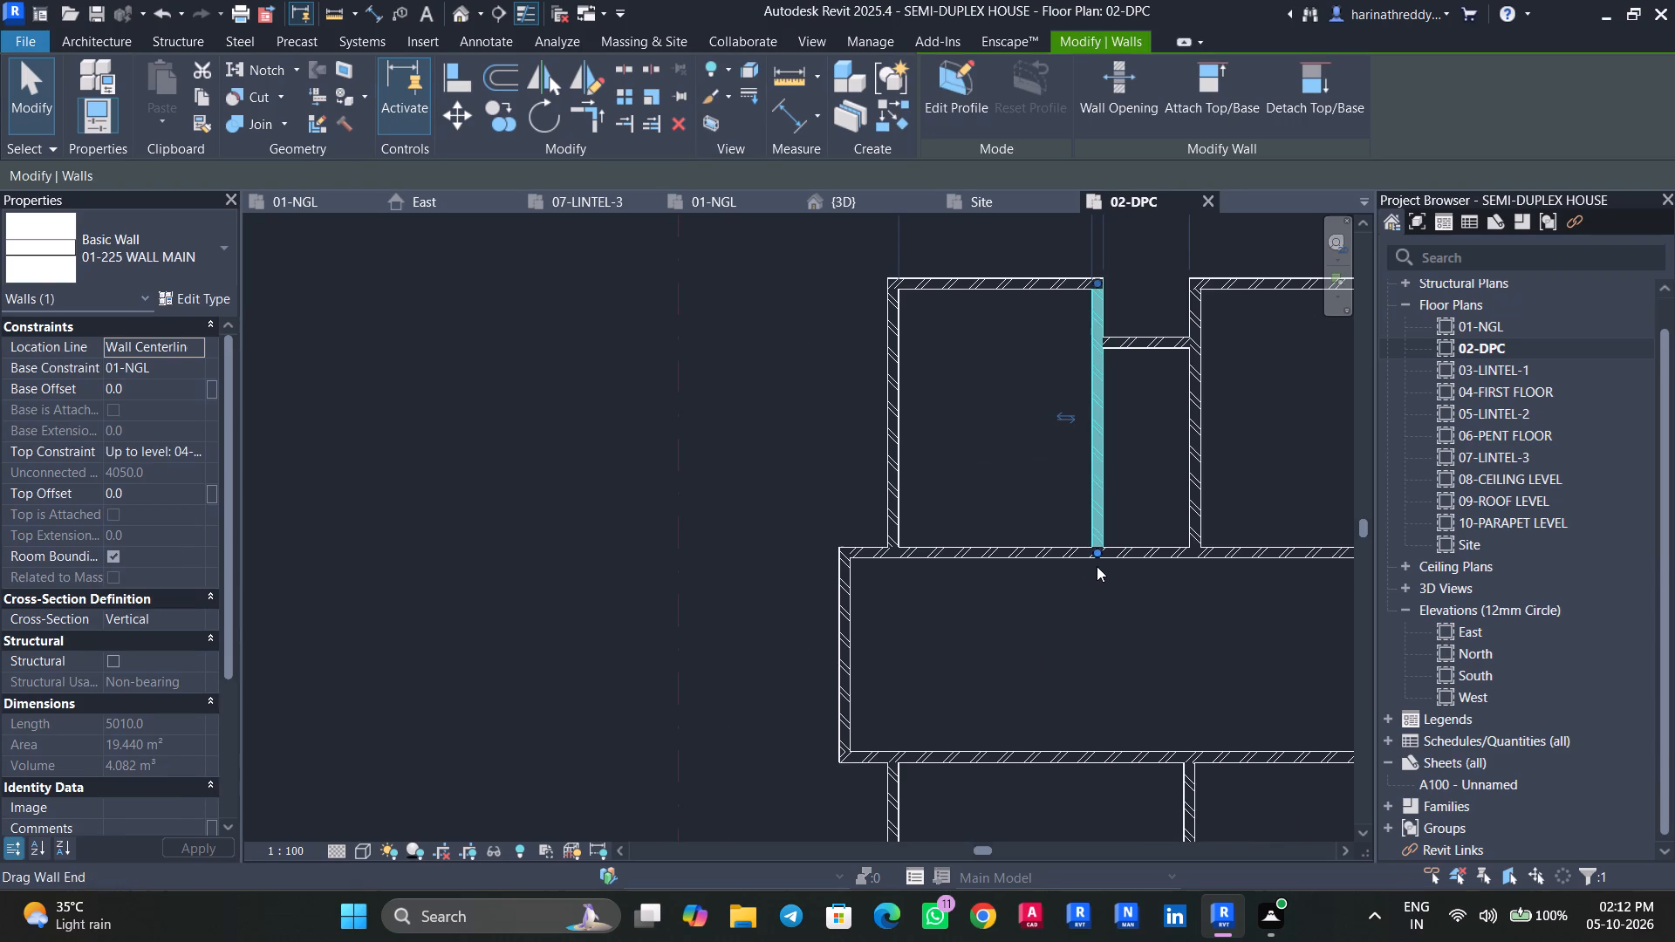
pyautogui.moveTo(1097, 556); pyautogui.dragTo(1097, 746)
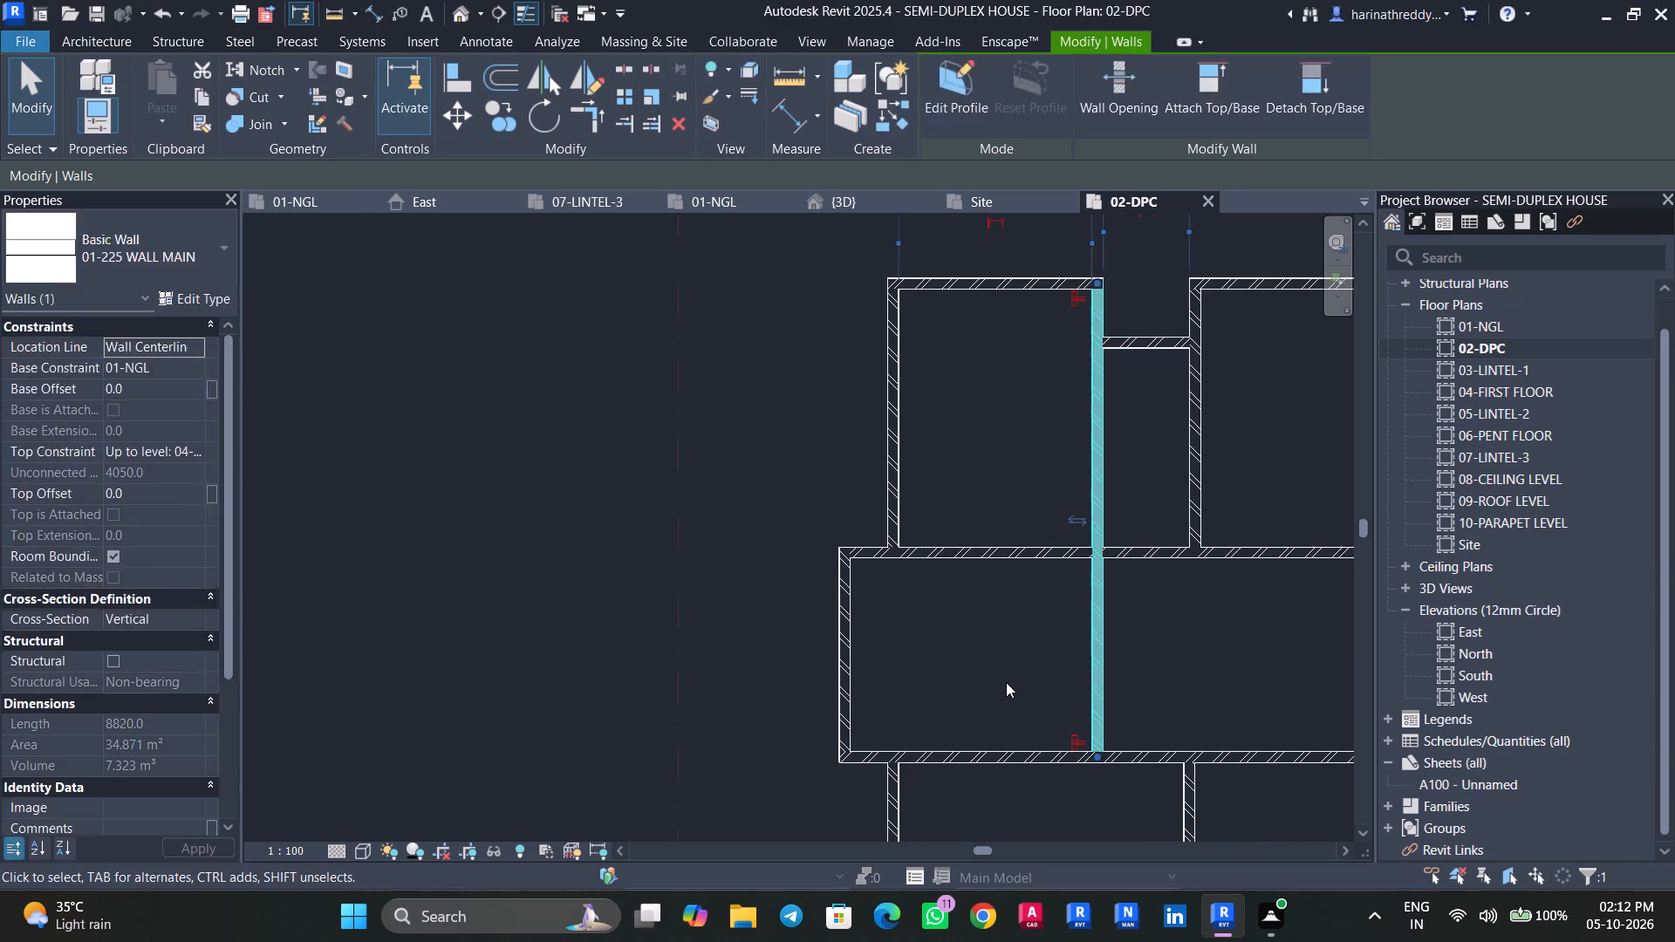
pyautogui.click(1006, 682)
# Set the short wall between the two north rooms 900 mm from the north-west room's north wall.
pyautogui.moveTo(1139, 666); pyautogui.dragTo(1127, 799, button='middle')
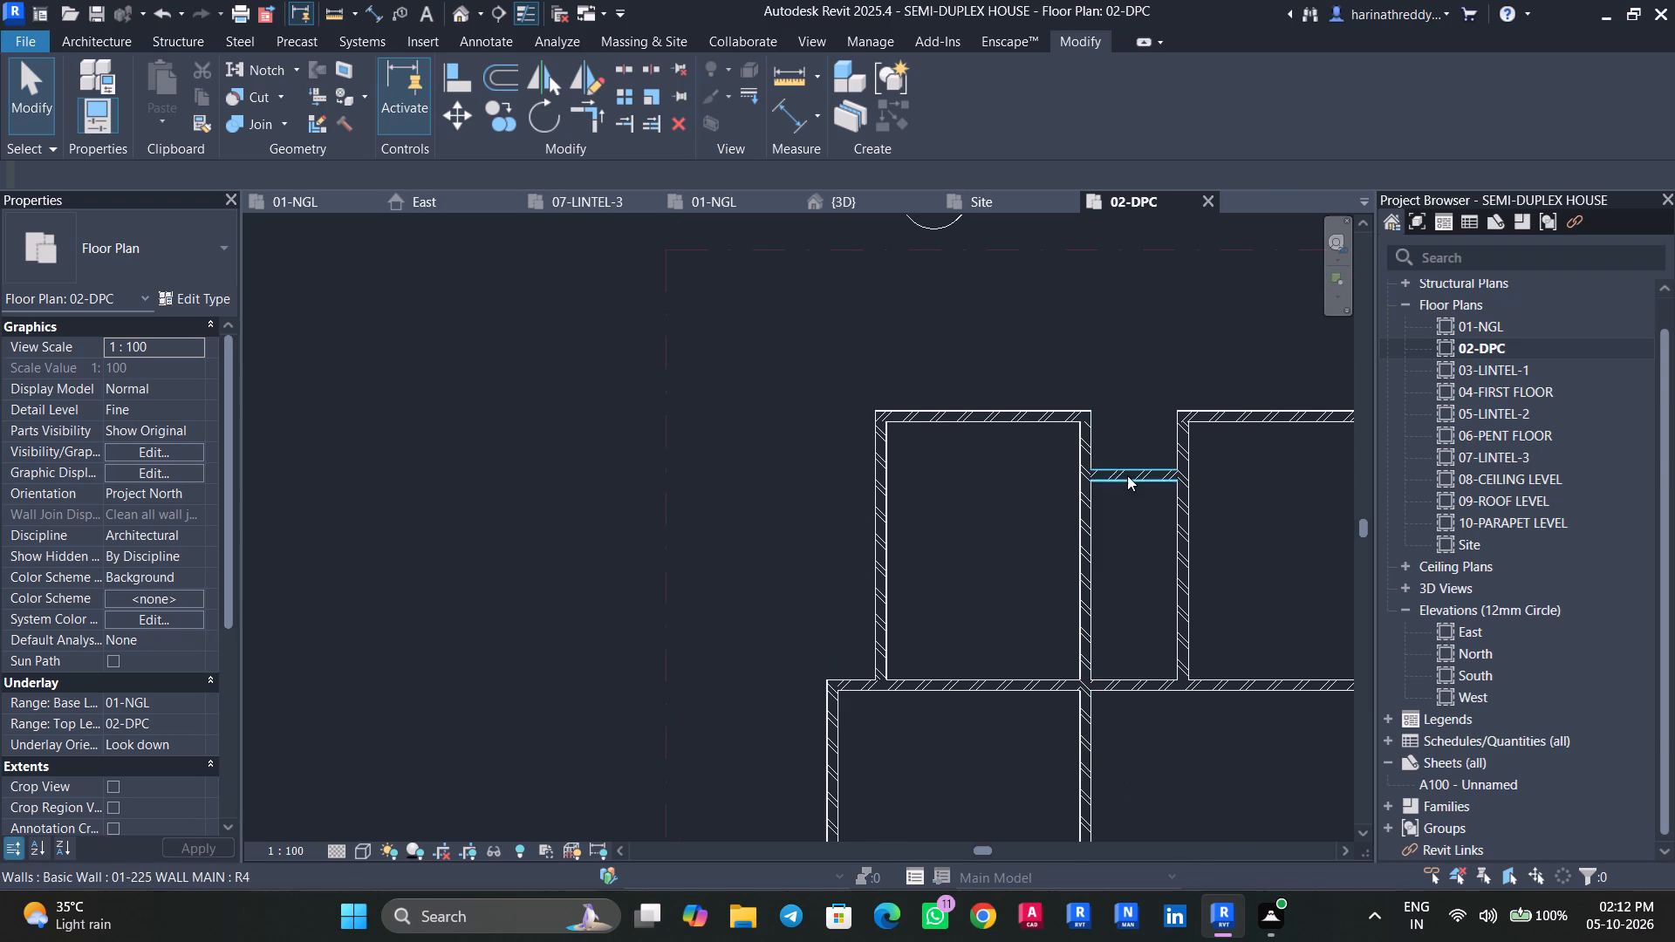
pyautogui.click(1127, 475)
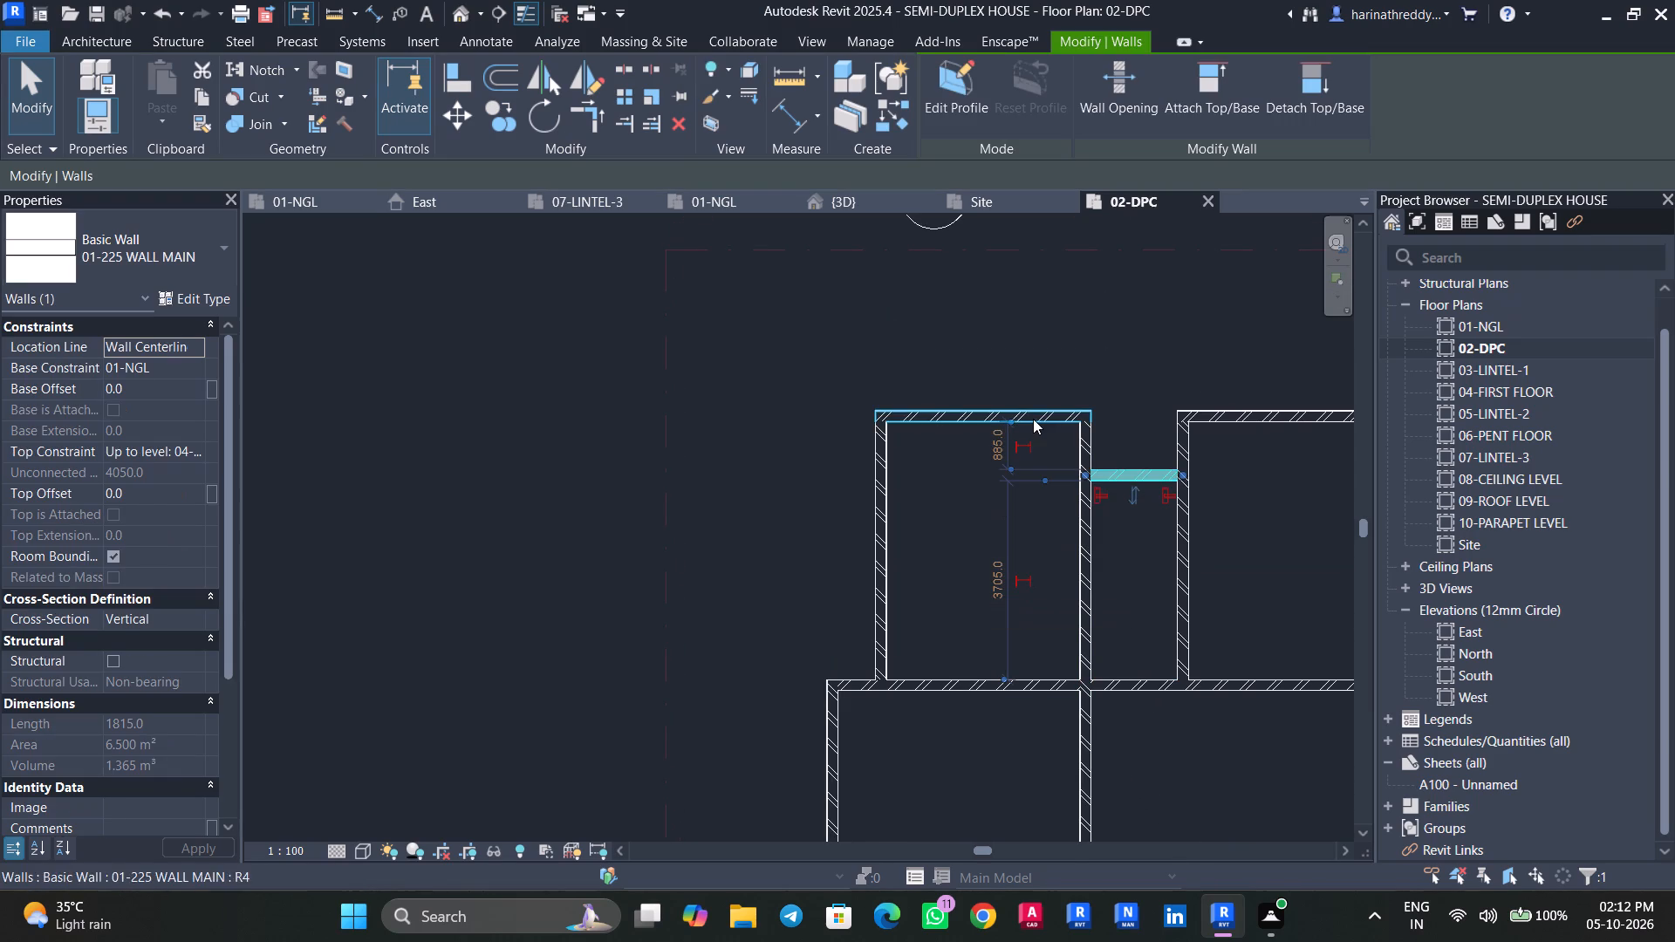
pyautogui.click(995, 448)
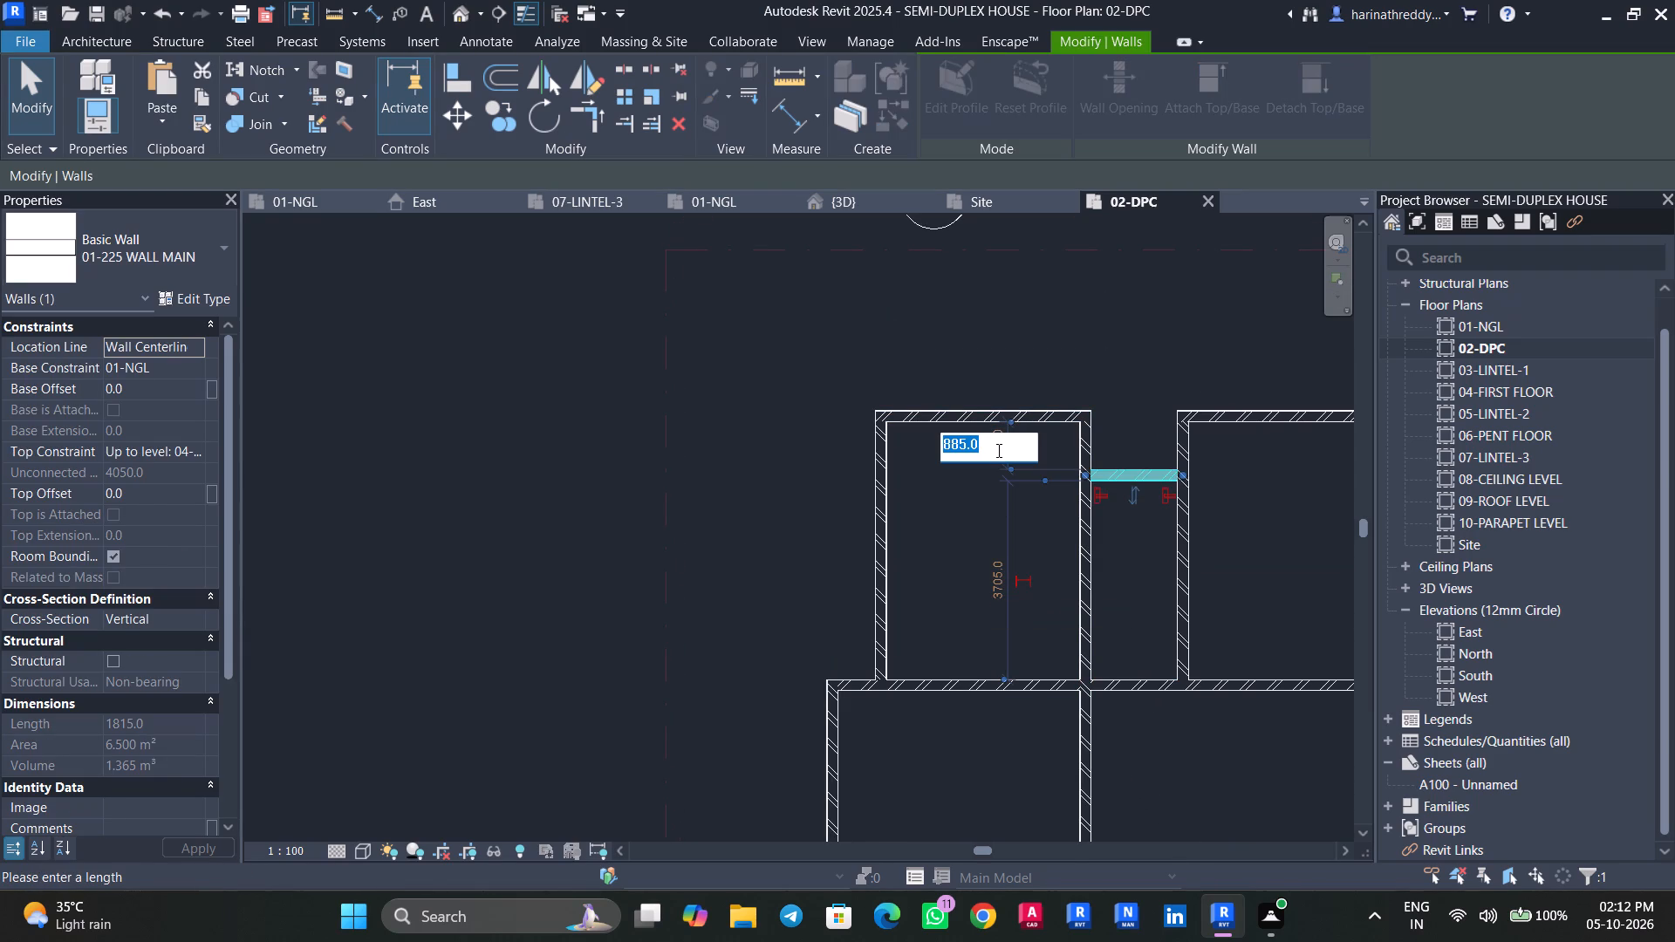
pyautogui.write('900')
pyautogui.press('Return')
pyautogui.click(1090, 309)
pyautogui.moveTo(1089, 310); pyautogui.dragTo(984, 302, button='middle')
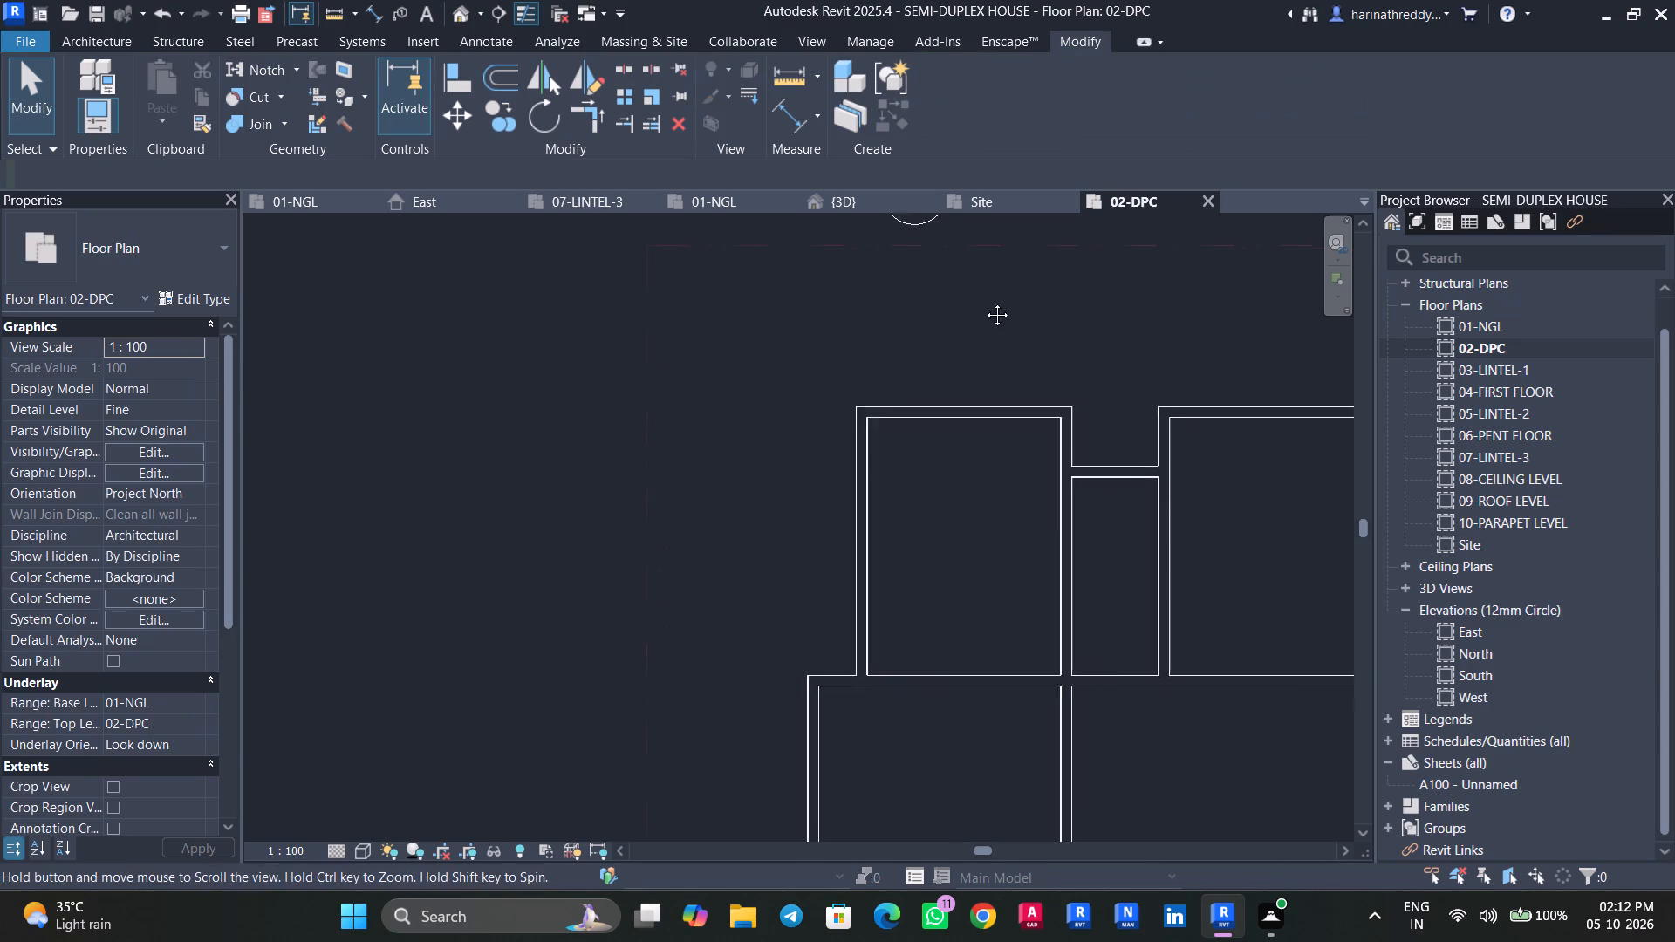
pyautogui.moveTo(984, 302); pyautogui.dragTo(932, 302, button='middle')
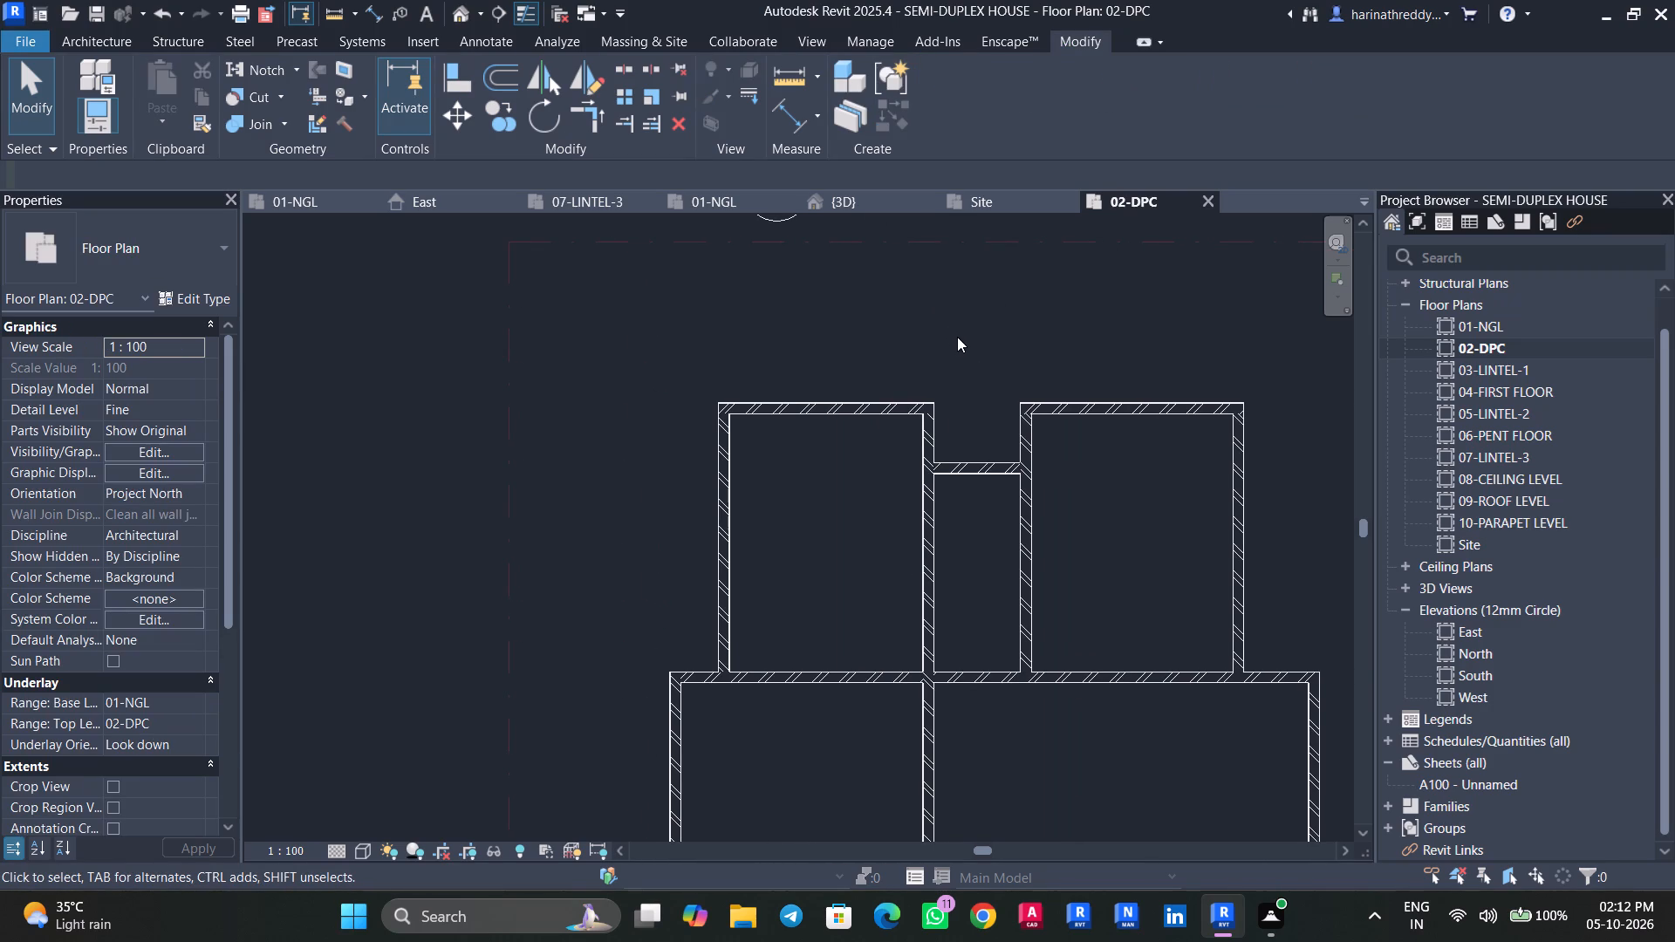
# Copy the short wall between the two north rooms south, to just north of the hall's north wall.
pyautogui.click(969, 470)
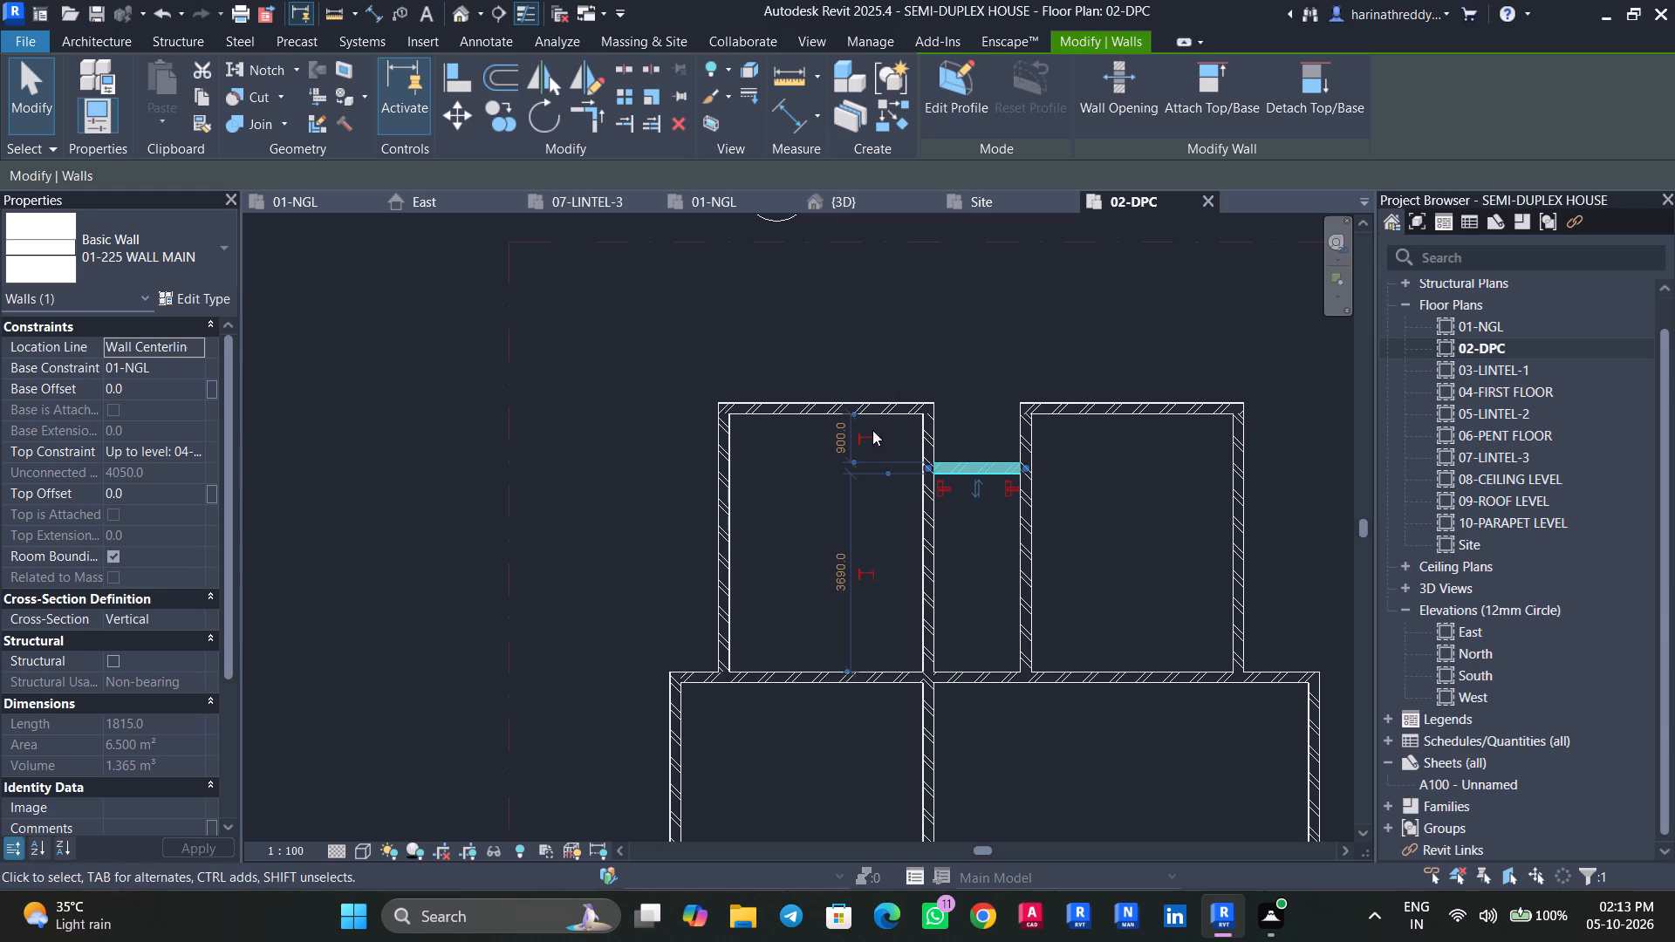
pyautogui.click(499, 117)
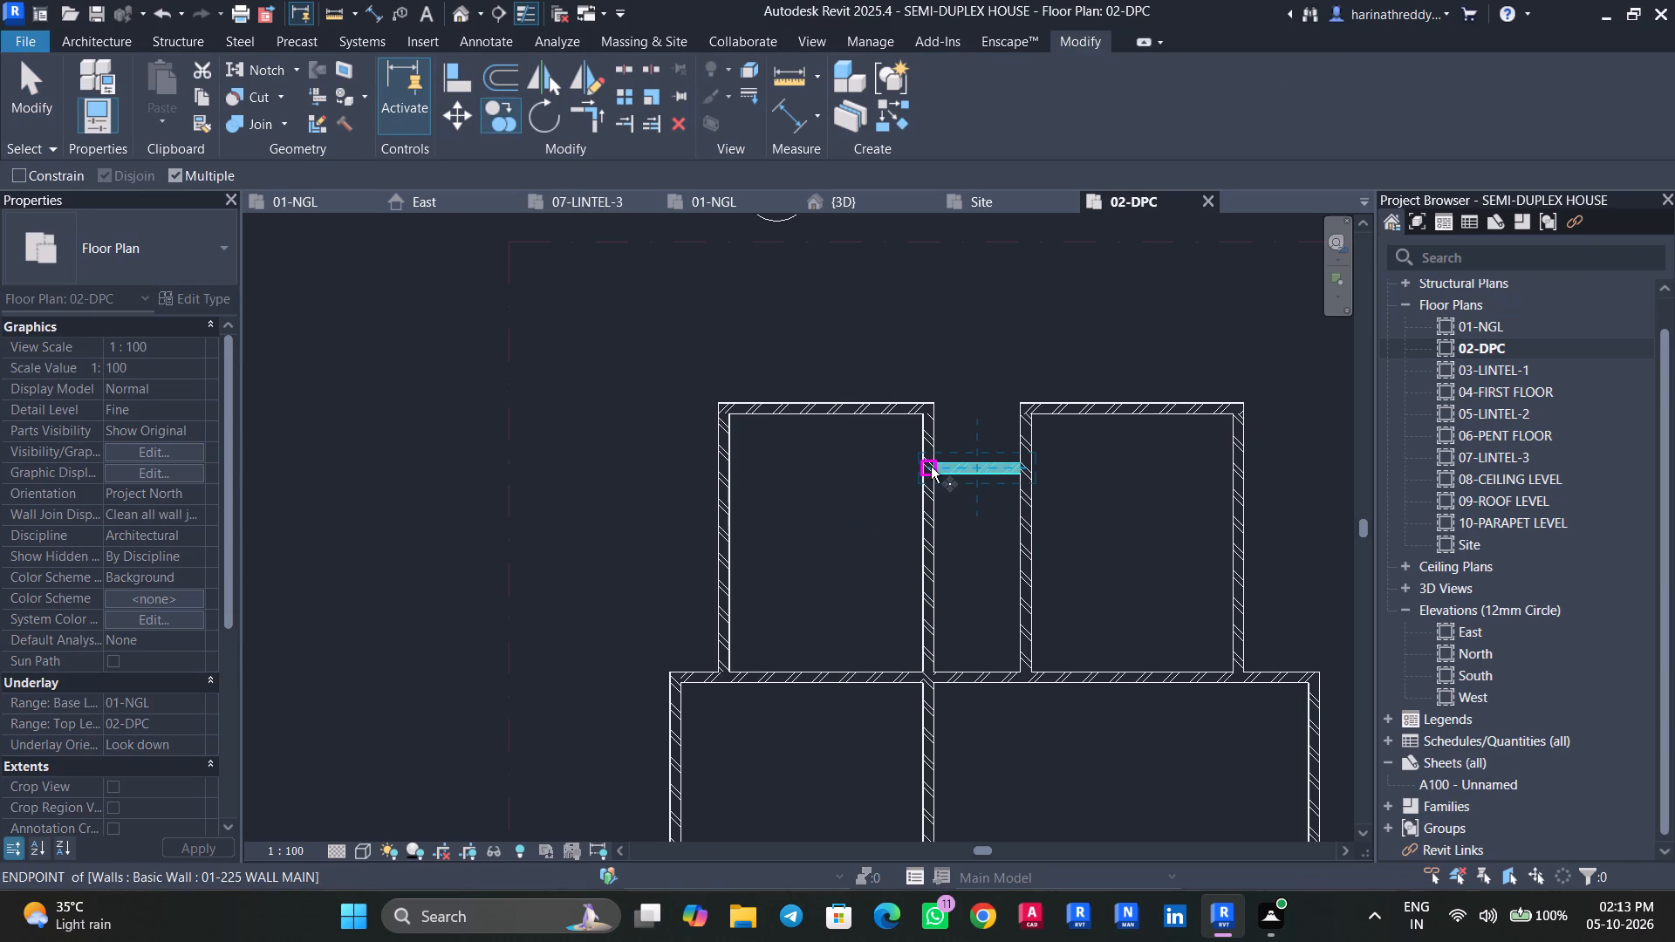
pyautogui.click(931, 467)
pyautogui.click(929, 610)
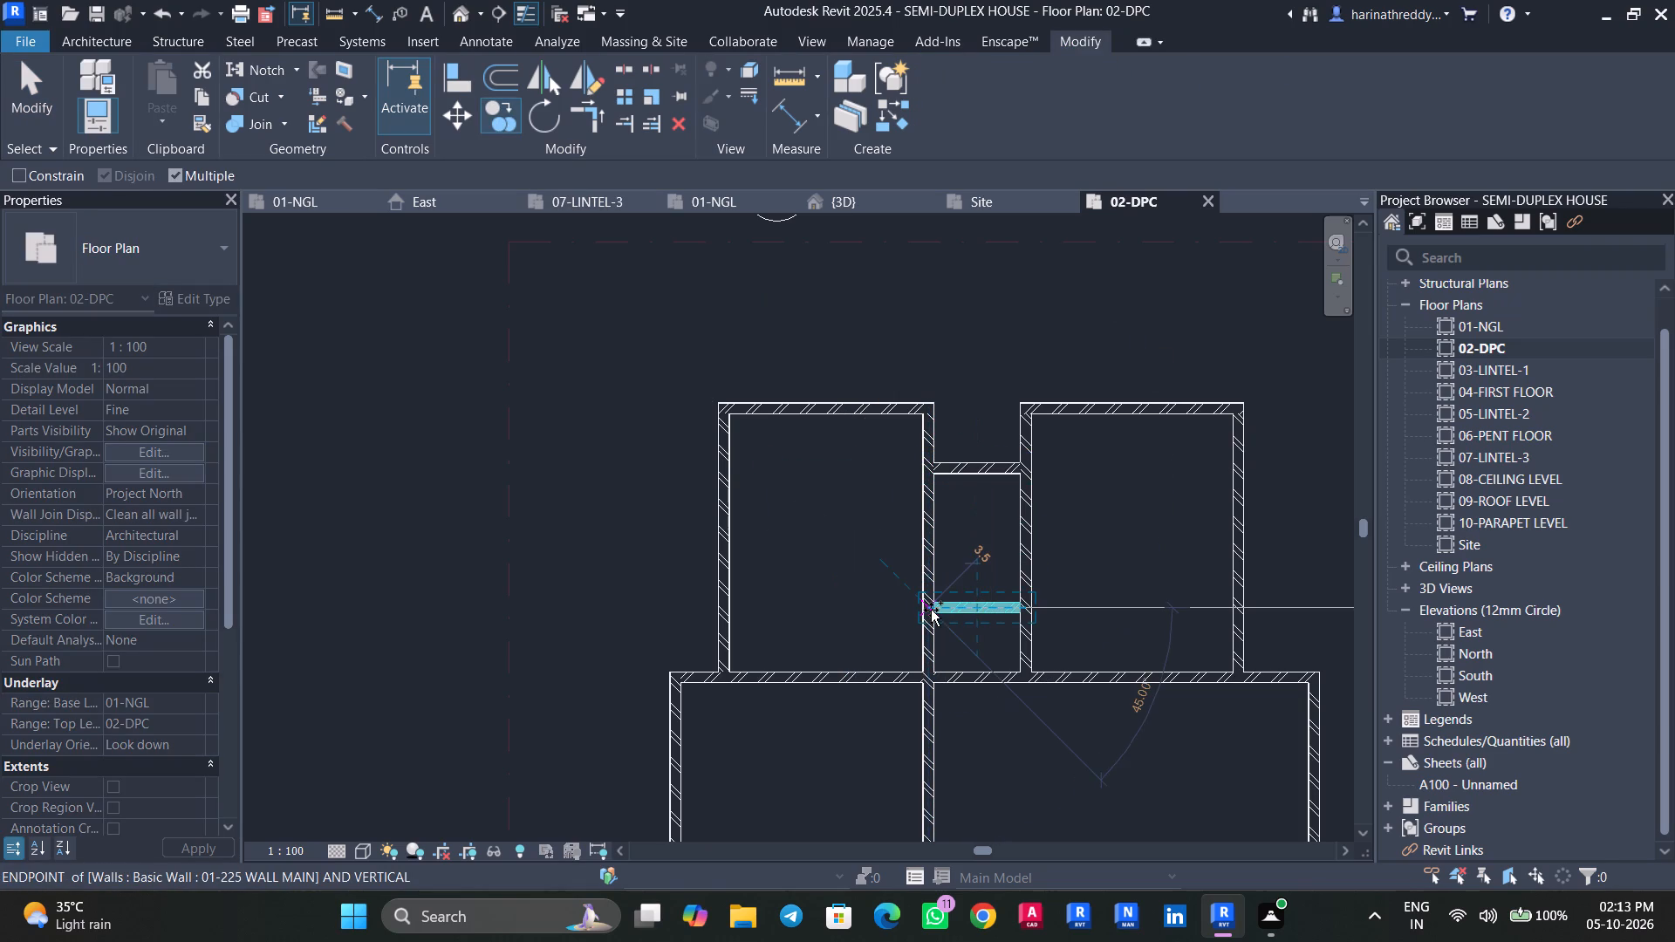
pyautogui.press('Escape')
pyautogui.press('Escape')
pyautogui.press('Escape')
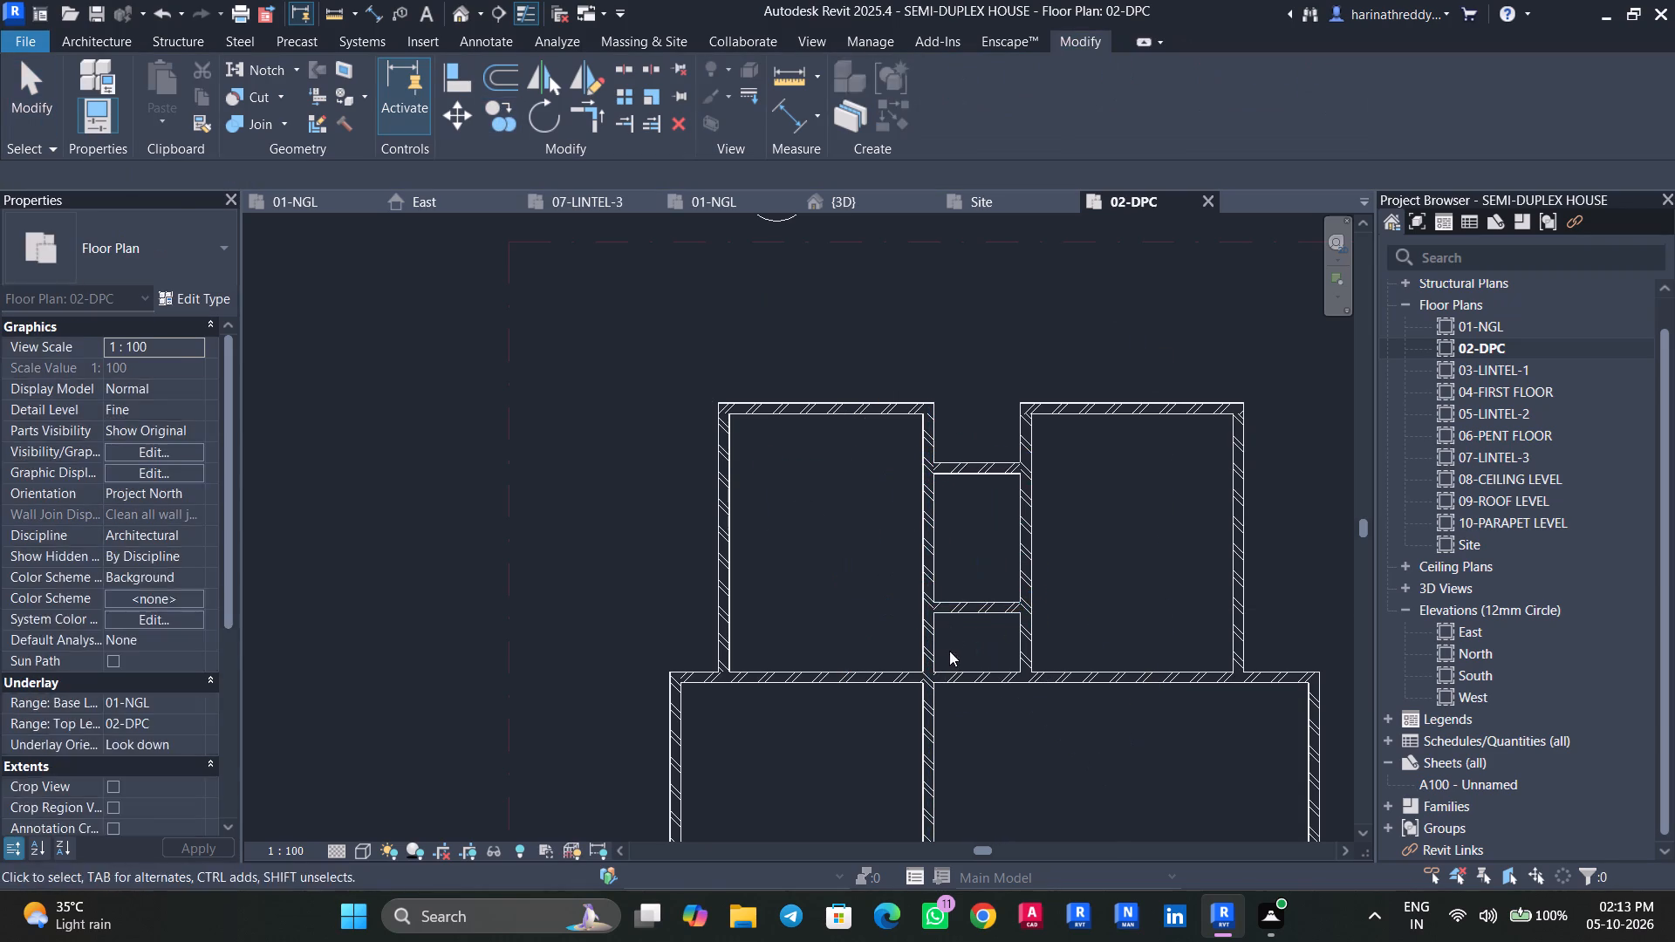
# Split the hall's north wall between the two north rooms and pull both cut ends back to their side walls, leaving an opening.
pyautogui.click(954, 620)
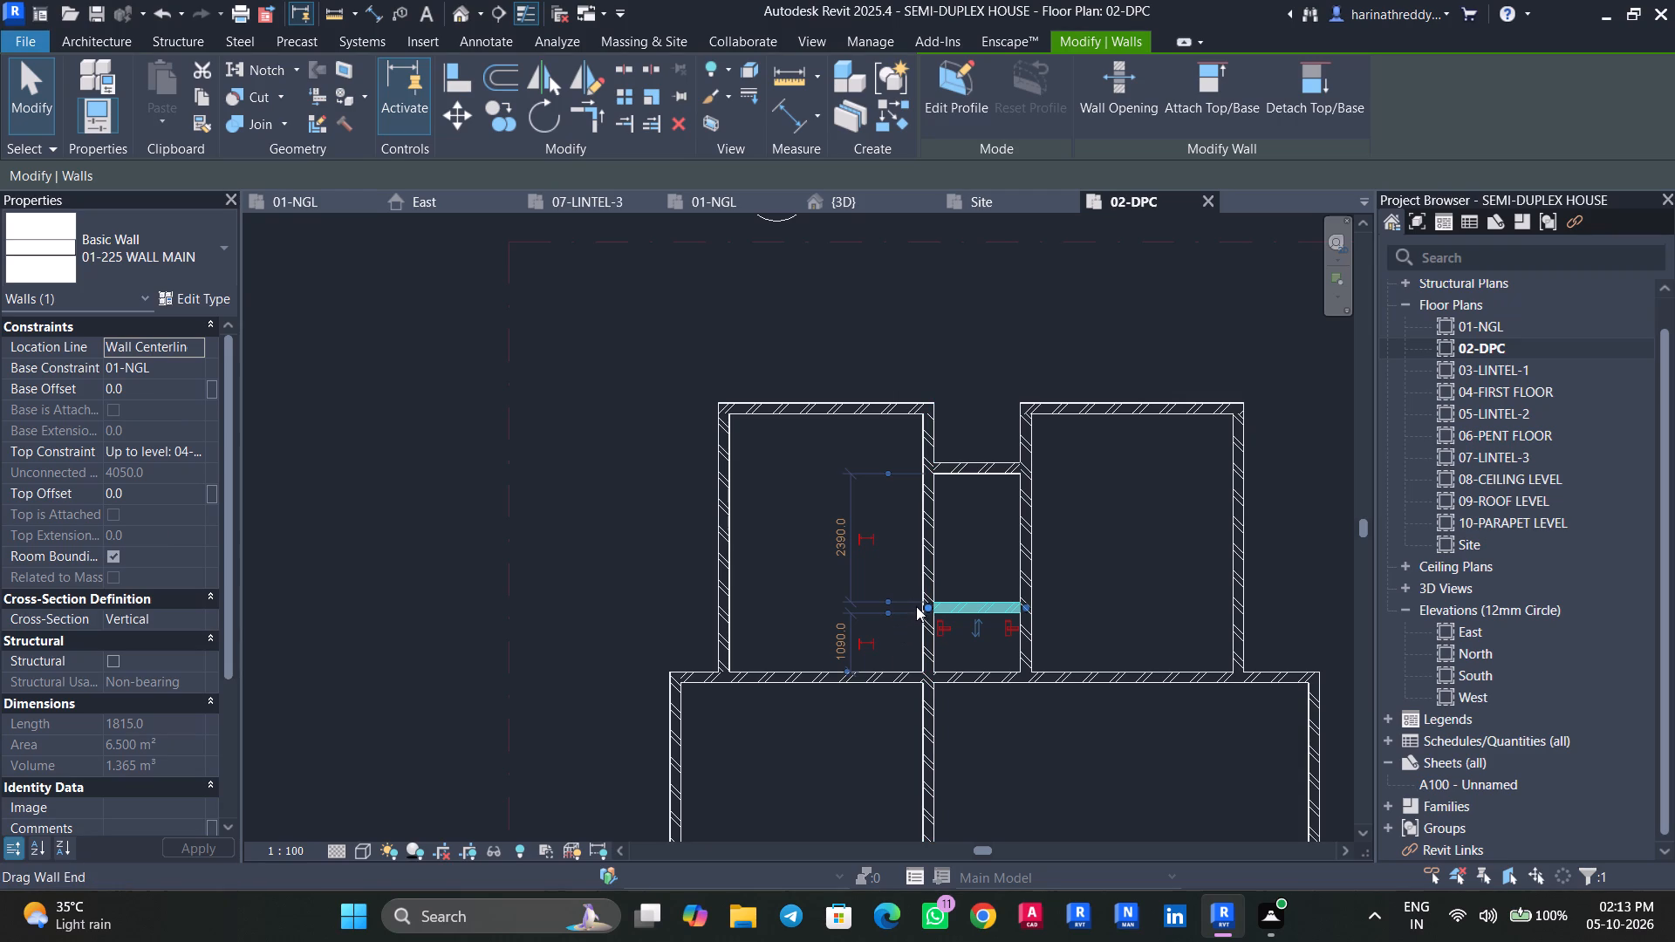
pyautogui.scroll(4, 954, 669)
pyautogui.moveTo(952, 652); pyautogui.dragTo(895, 572, button='middle')
pyautogui.press('Escape')
pyautogui.press('Escape')
pyautogui.write('SL')
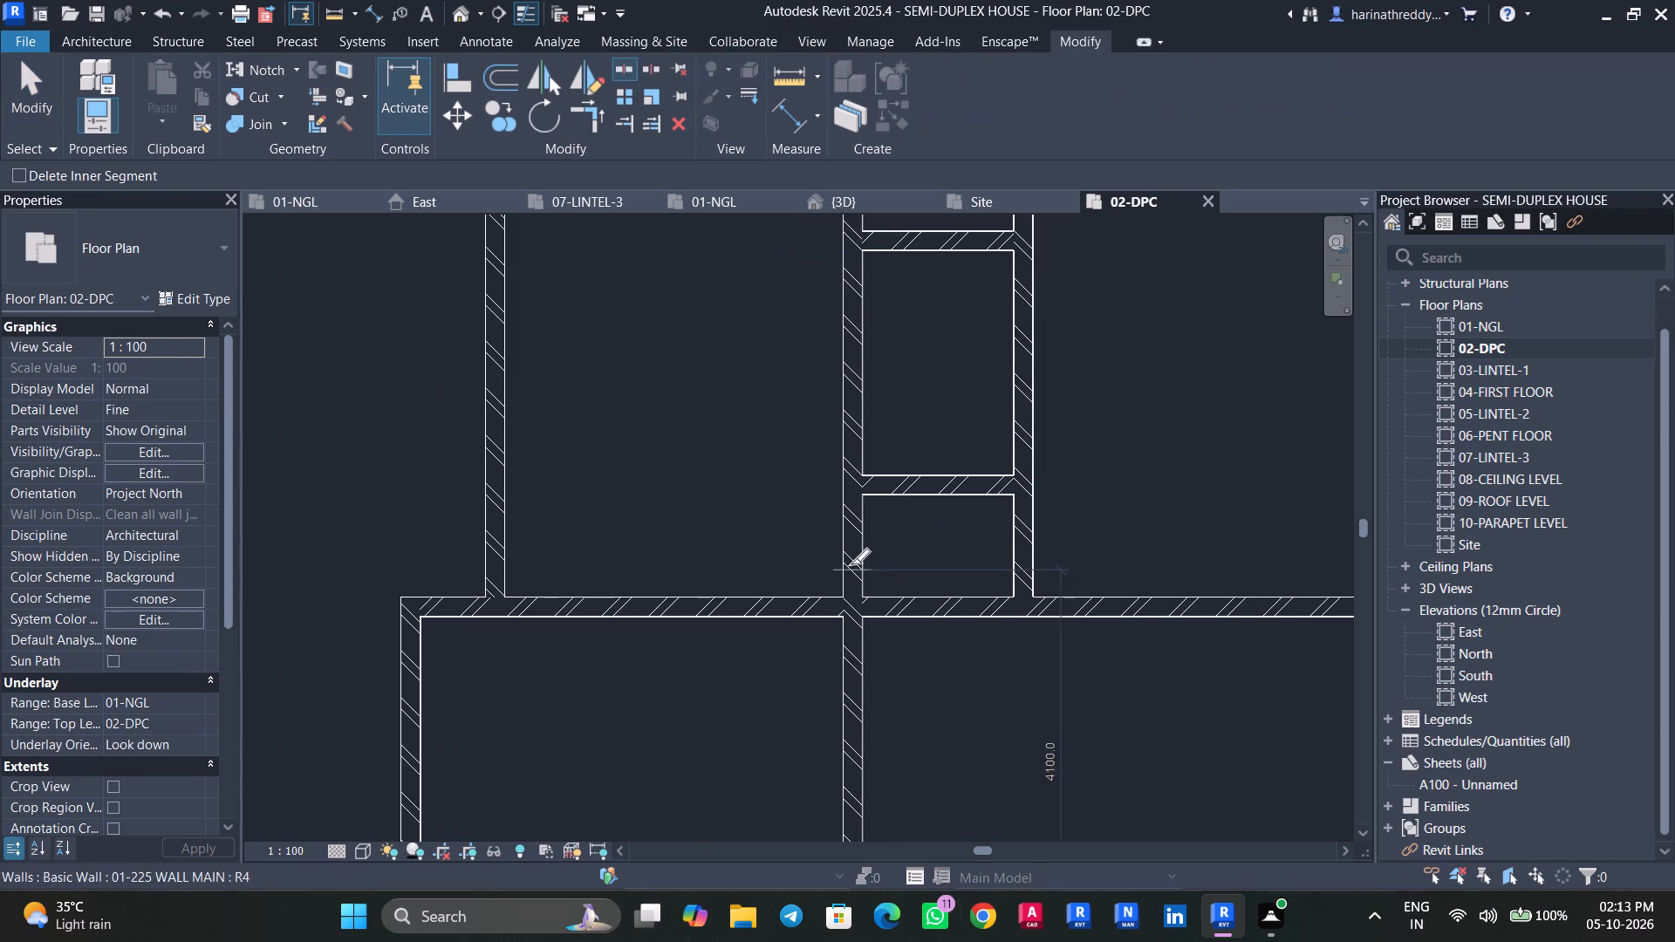
pyautogui.click(940, 605)
pyautogui.press('Escape')
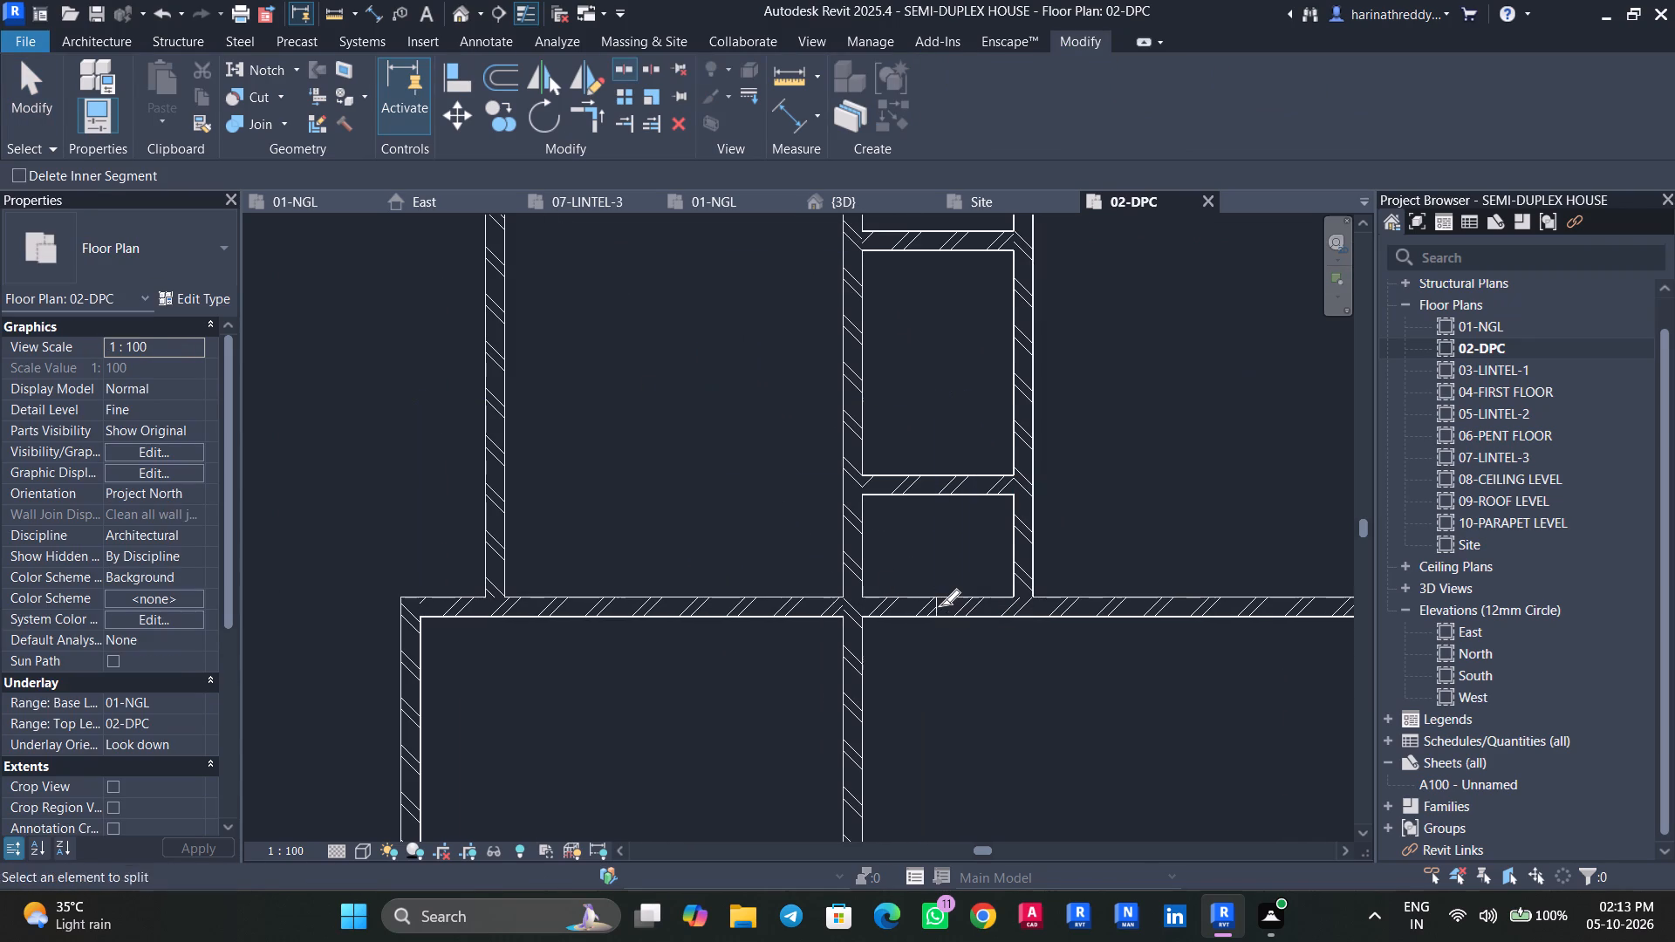
pyautogui.press('Escape')
pyautogui.click(957, 609)
pyautogui.moveTo(938, 604); pyautogui.dragTo(1021, 612)
pyautogui.press('Escape')
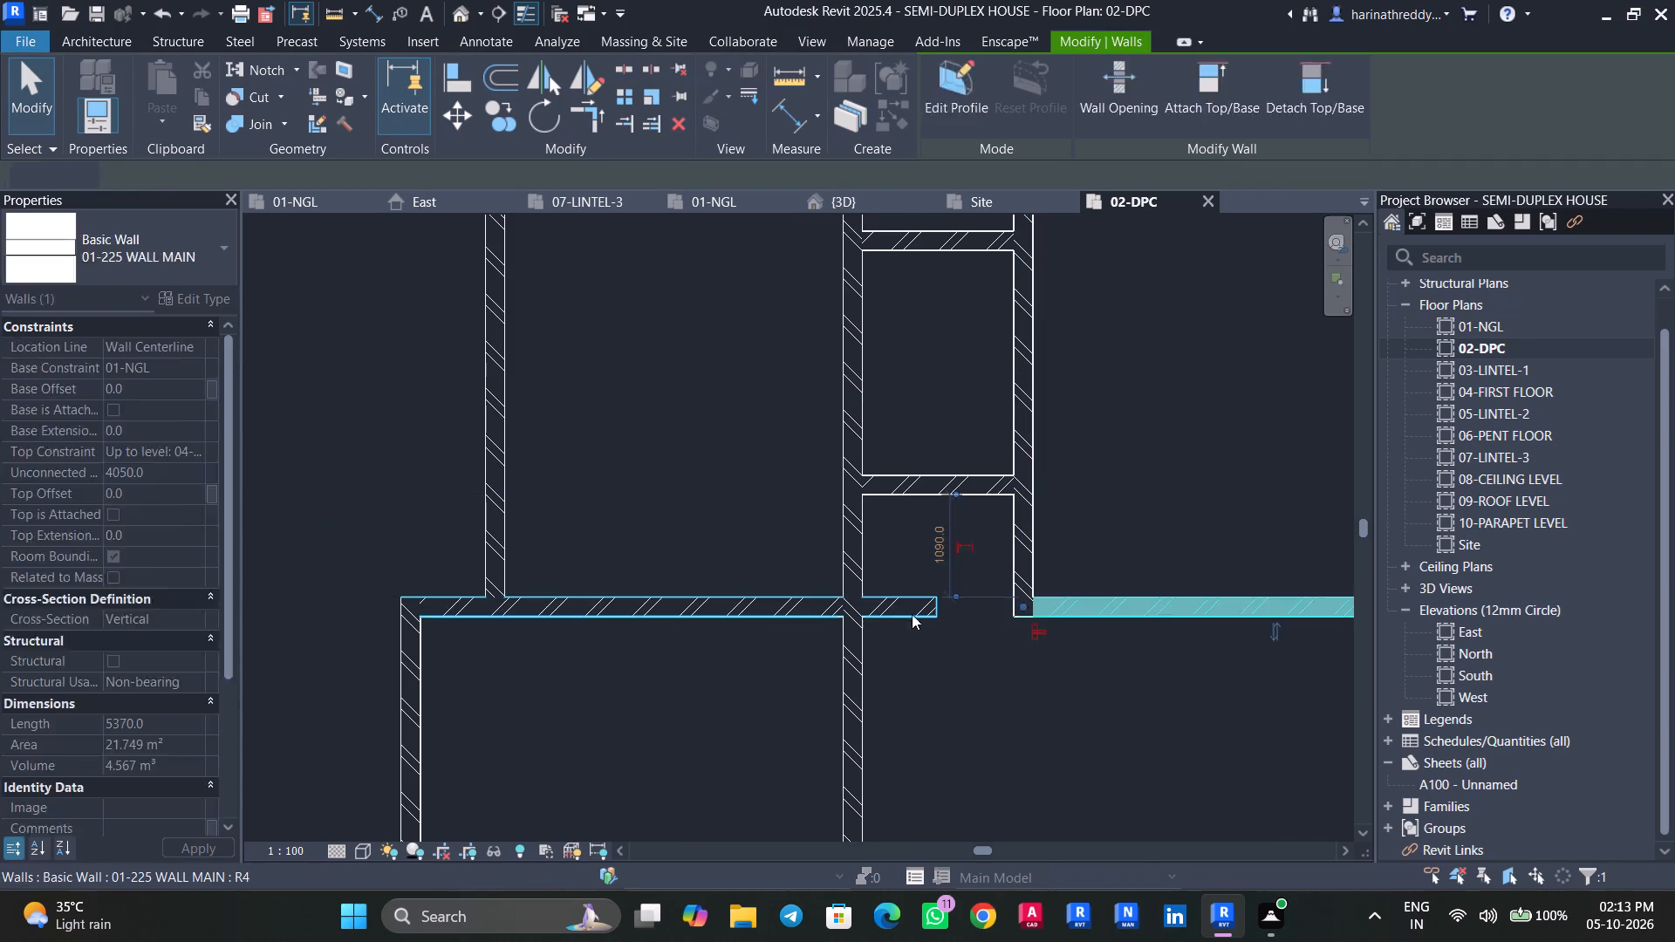
pyautogui.click(906, 601)
pyautogui.moveTo(930, 603); pyautogui.dragTo(857, 604)
pyautogui.press('Escape')
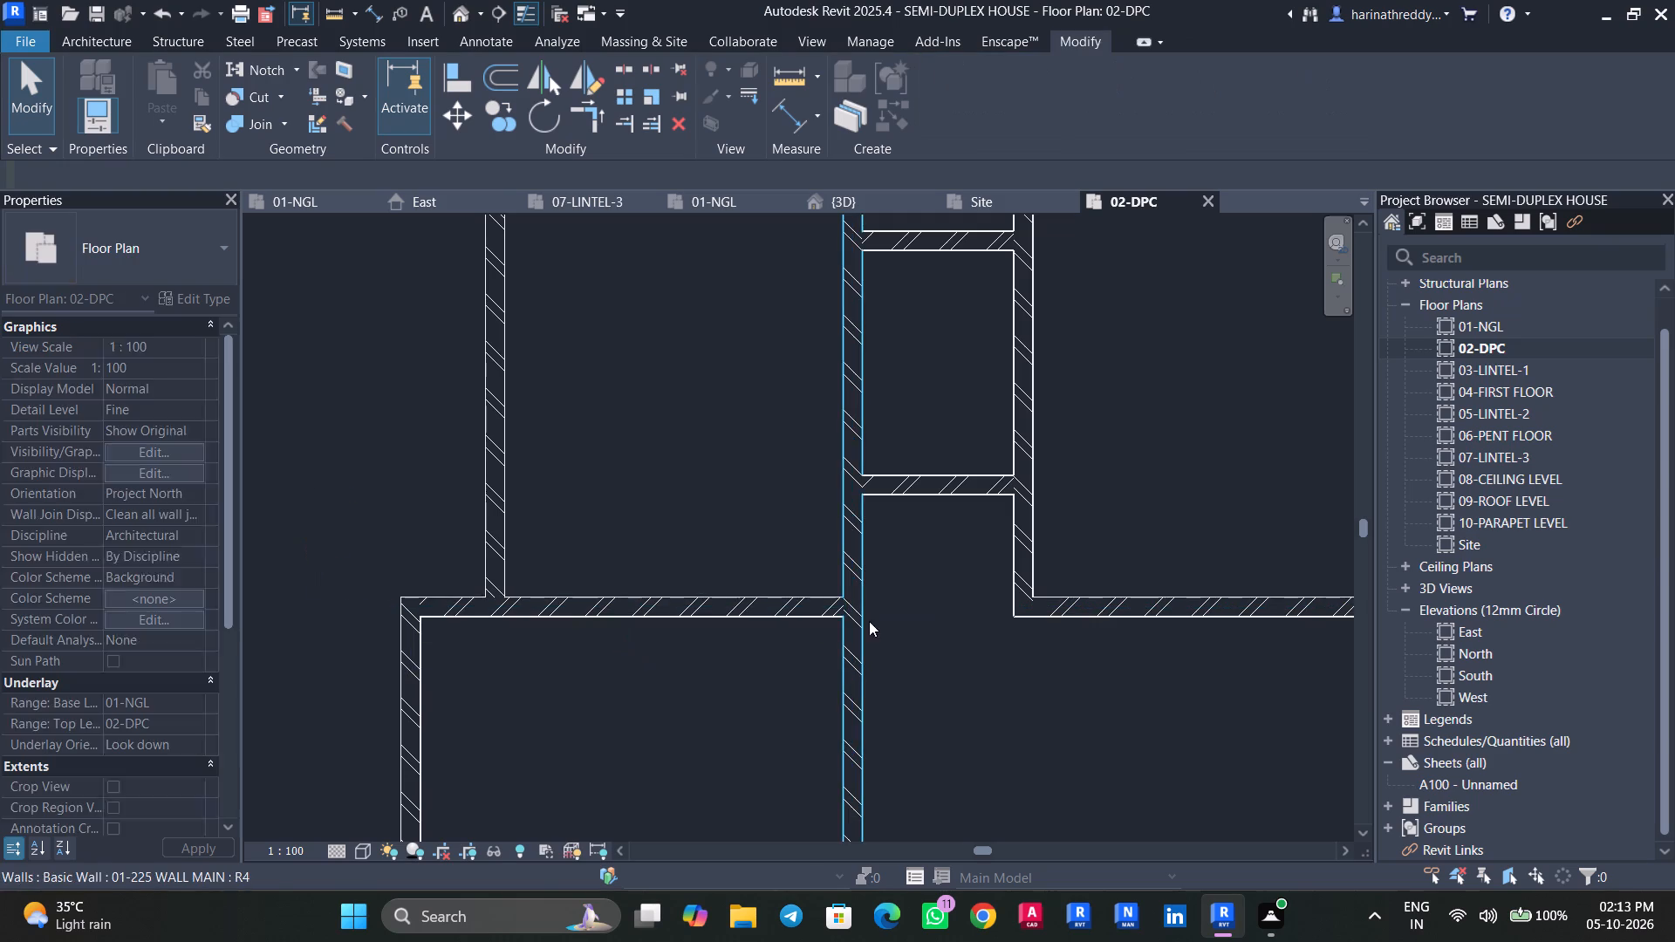
# Hide the elevation markers by category in the 02-DPC floor plan.
pyautogui.scroll(-4, 890, 625)
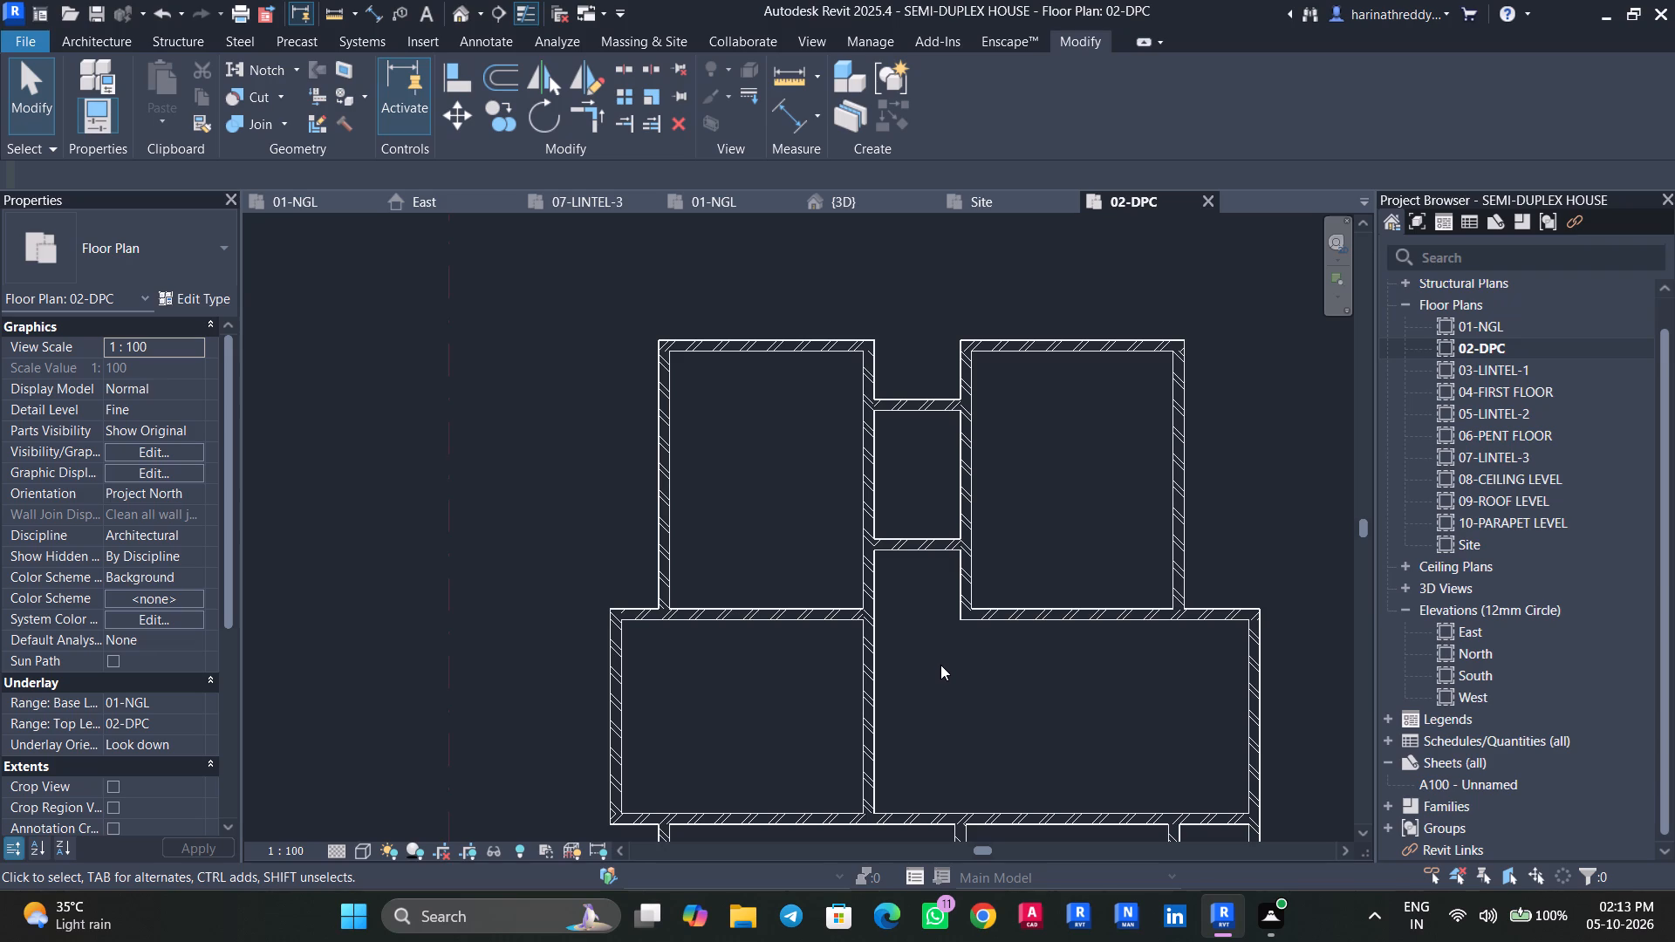
pyautogui.moveTo(940, 665); pyautogui.dragTo(923, 612, button='middle')
pyautogui.scroll(-2, 919, 626)
pyautogui.moveTo(913, 600); pyautogui.dragTo(889, 527, button='middle')
pyautogui.moveTo(899, 588); pyautogui.dragTo(874, 447, button='middle')
pyautogui.scroll(1, 899, 587)
pyautogui.scroll(-4, 876, 447)
pyautogui.scroll(1, 877, 447)
pyautogui.scroll(-1, 877, 447)
pyautogui.moveTo(877, 447); pyautogui.dragTo(877, 522, button='middle')
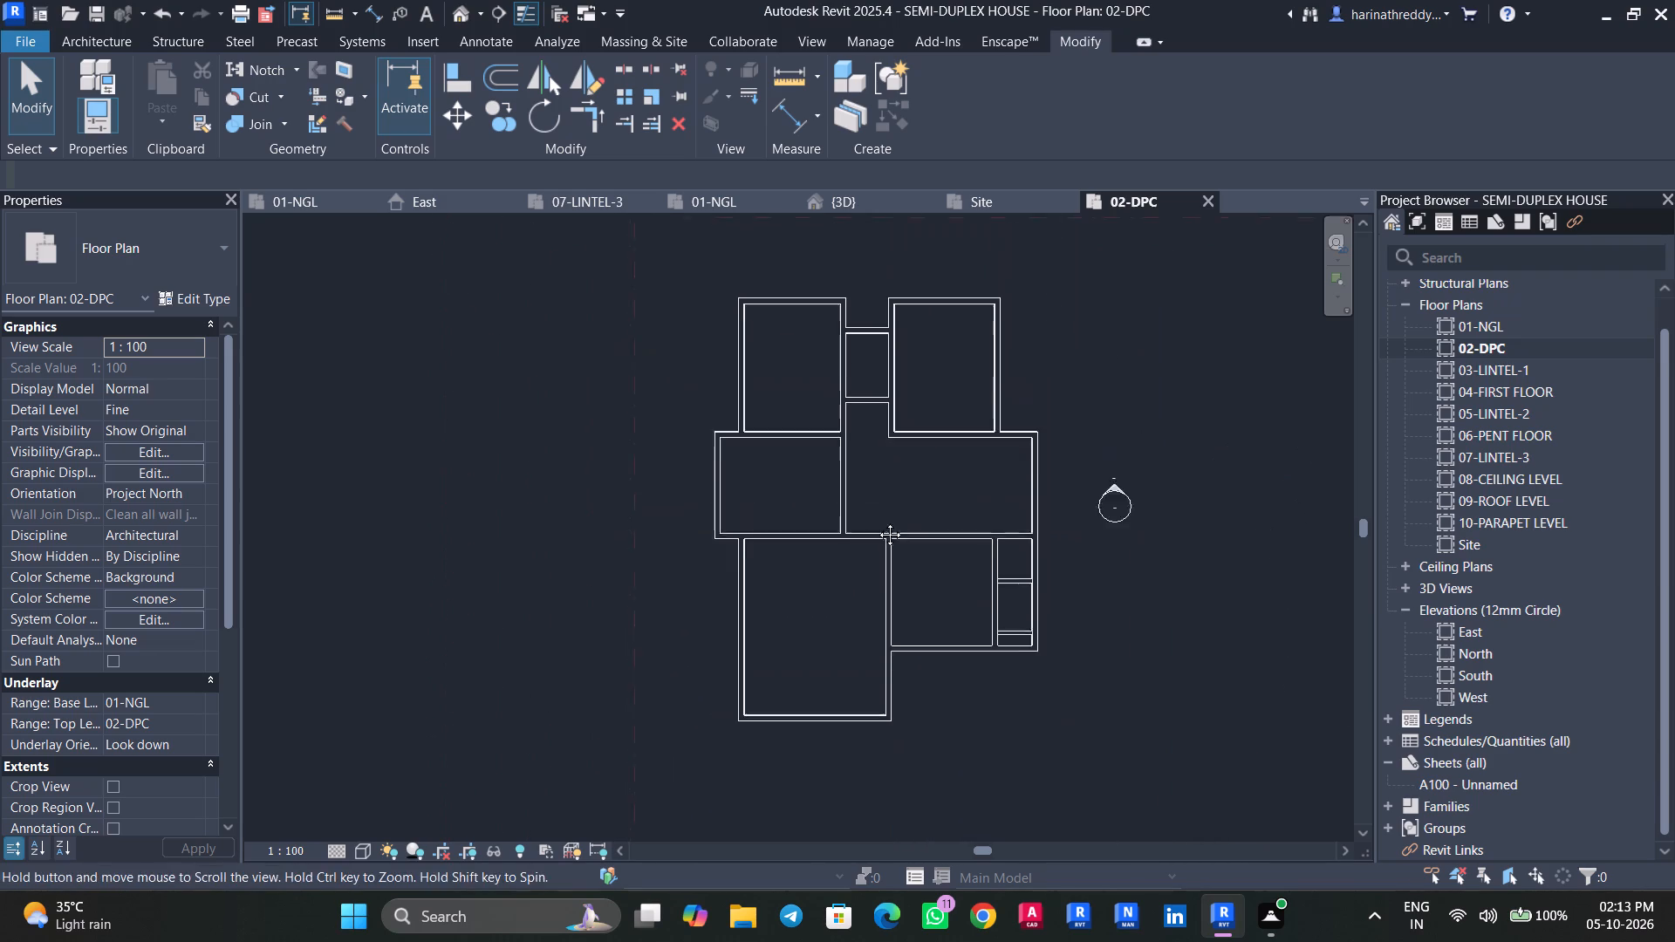
pyautogui.moveTo(877, 522); pyautogui.dragTo(877, 527, button='middle')
pyautogui.scroll(-3, 877, 527)
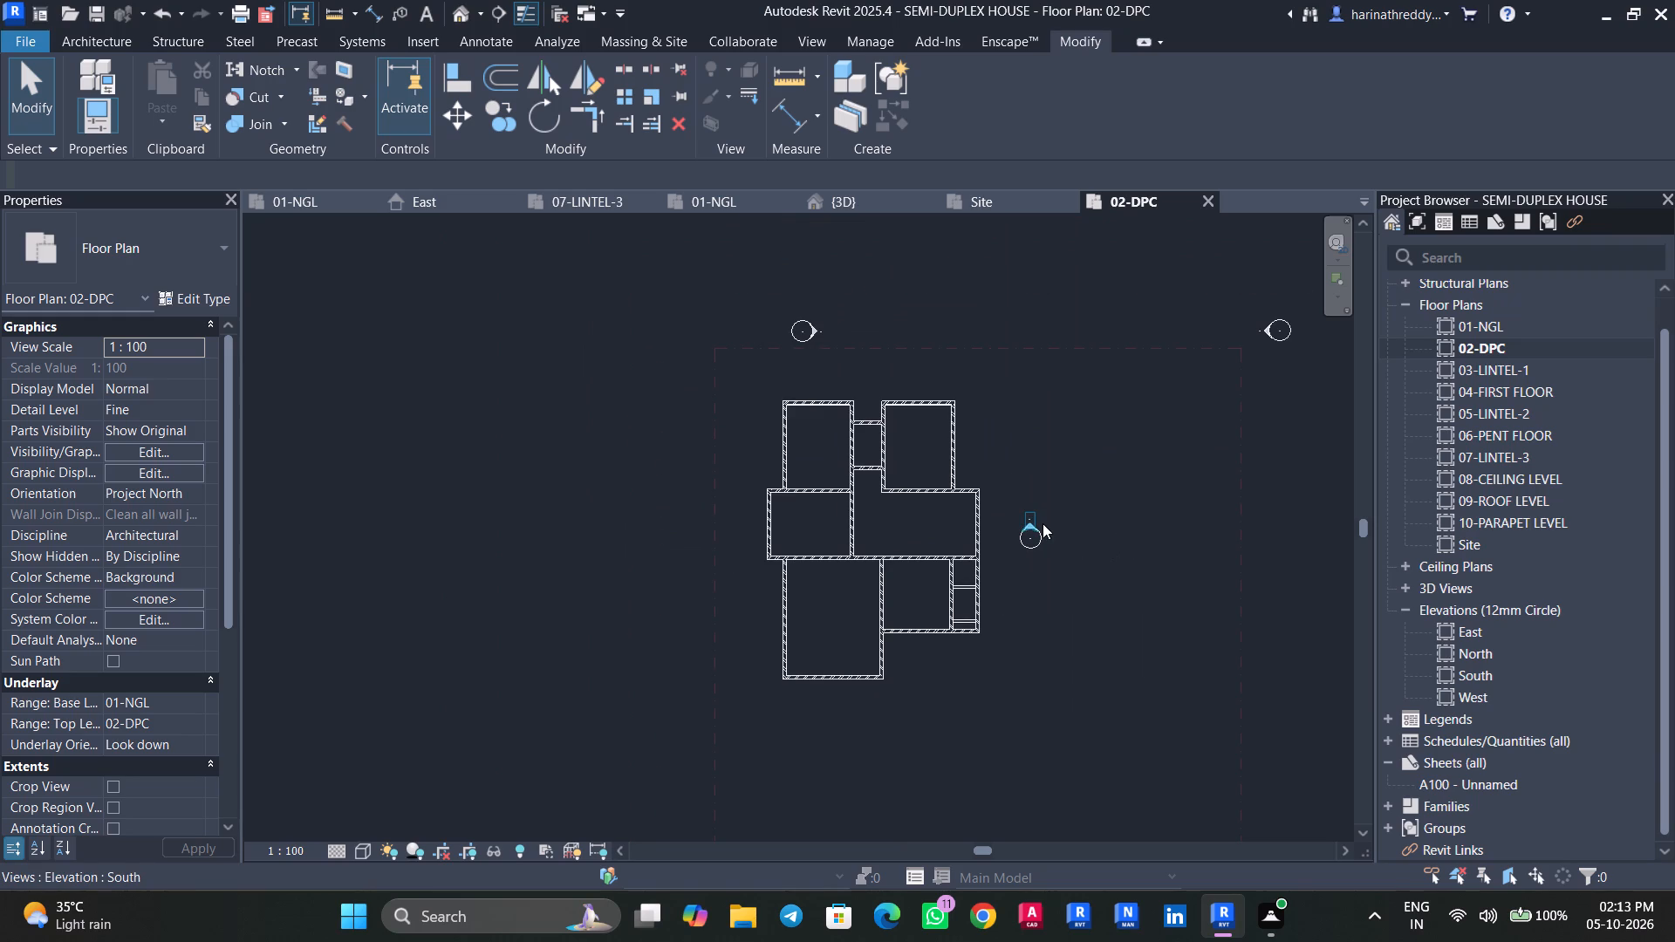
pyautogui.click(1043, 523)
pyautogui.rightClick(1039, 523)
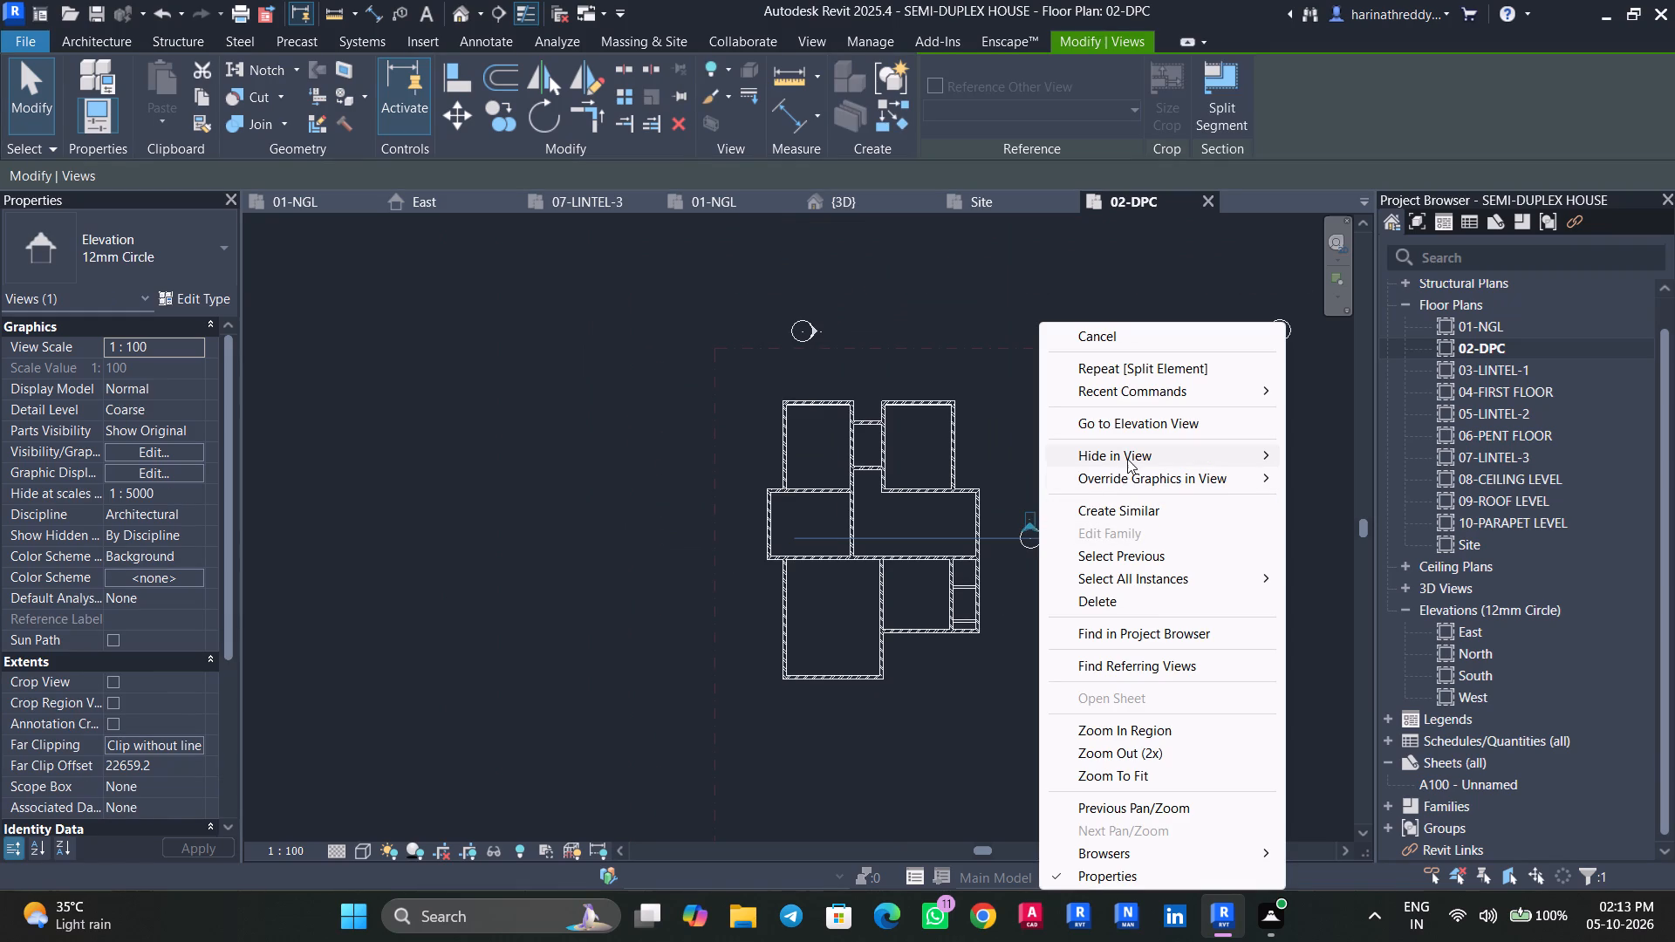
pyautogui.click(1326, 479)
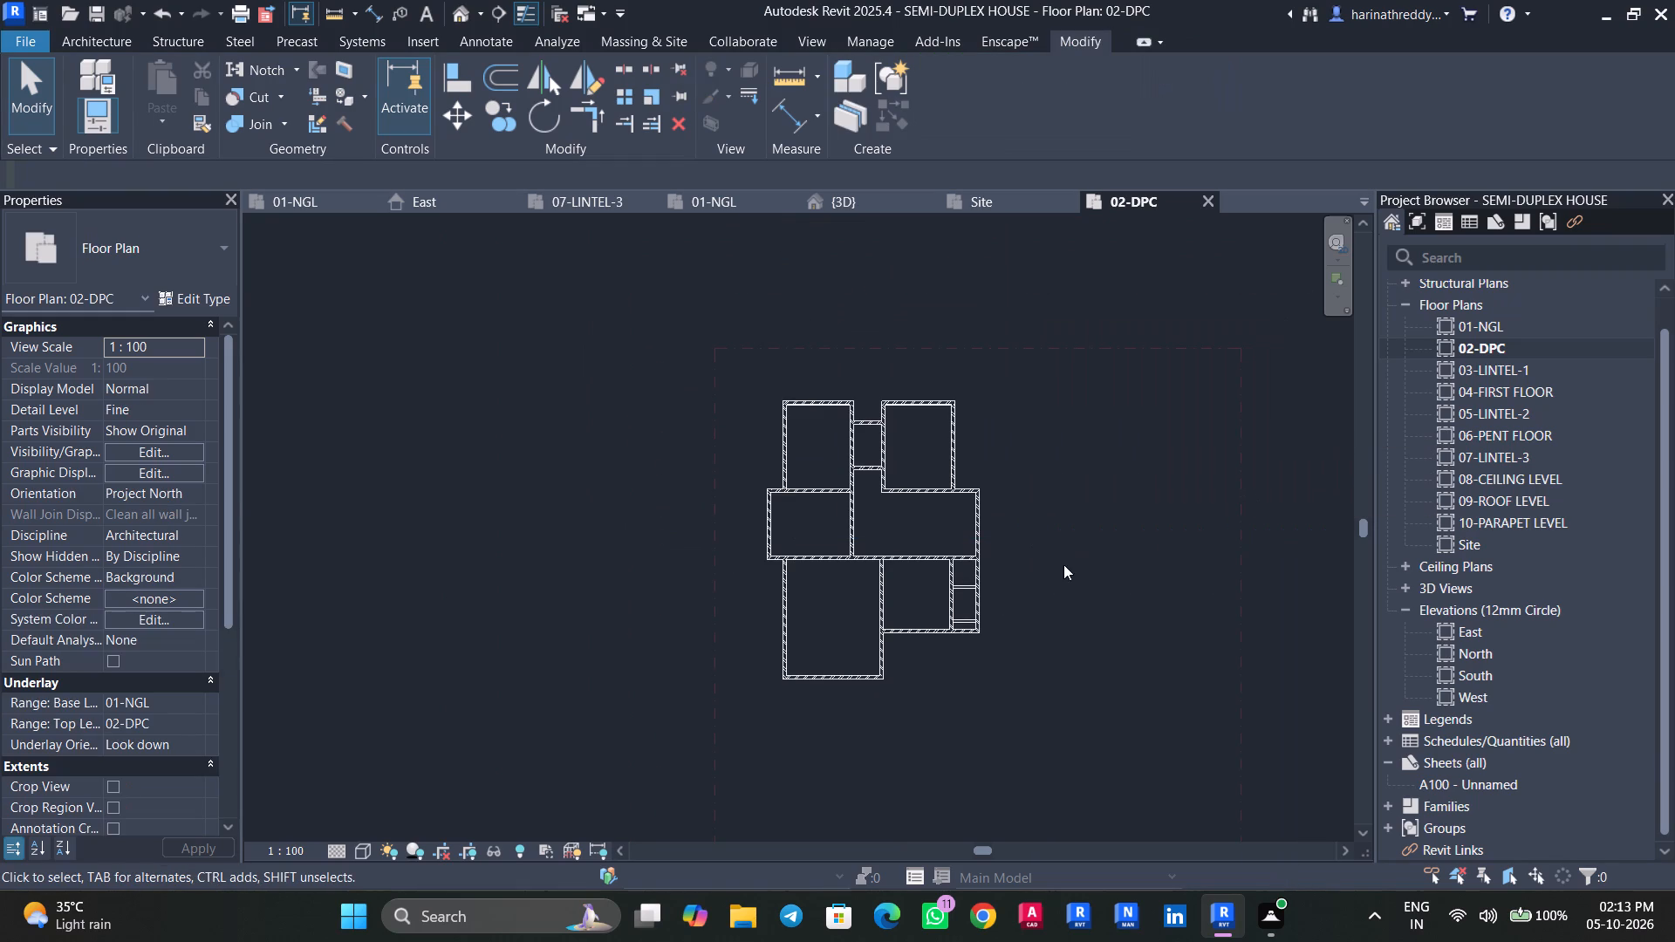
# Examine the wall layout across the whole 02-DPC floor plan.
pyautogui.scroll(-6, 1068, 589)
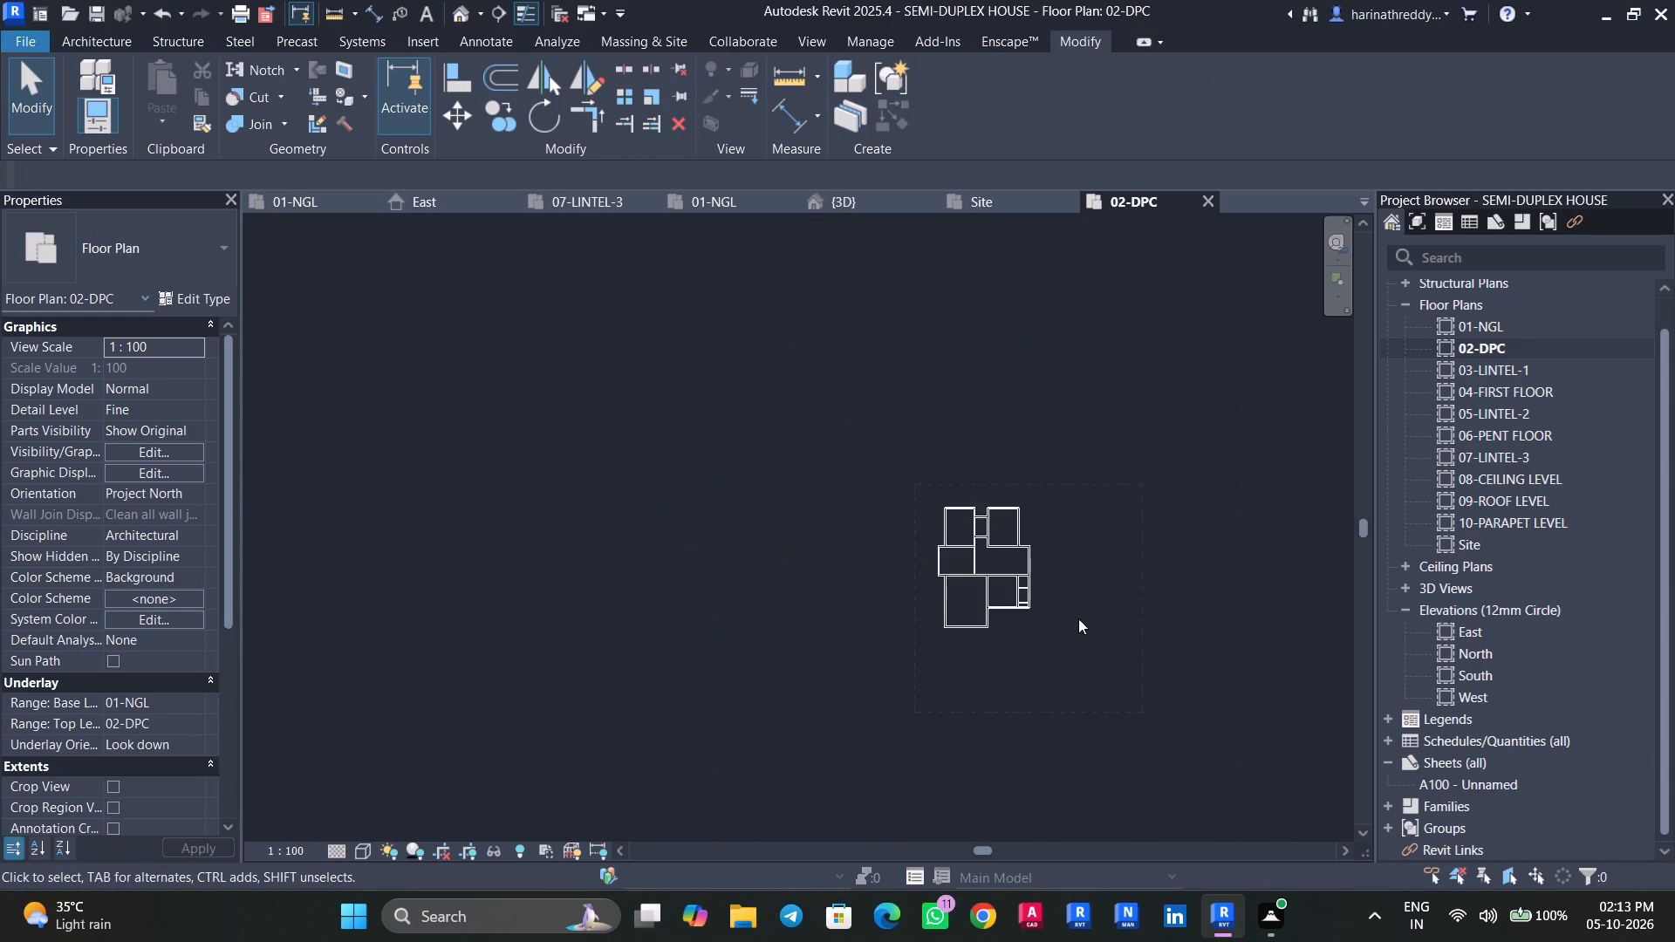
pyautogui.moveTo(1054, 607); pyautogui.dragTo(913, 568, button='middle')
pyautogui.scroll(4, 916, 570)
pyautogui.moveTo(916, 570); pyautogui.dragTo(991, 660, button='middle')
pyautogui.scroll(5, 977, 625)
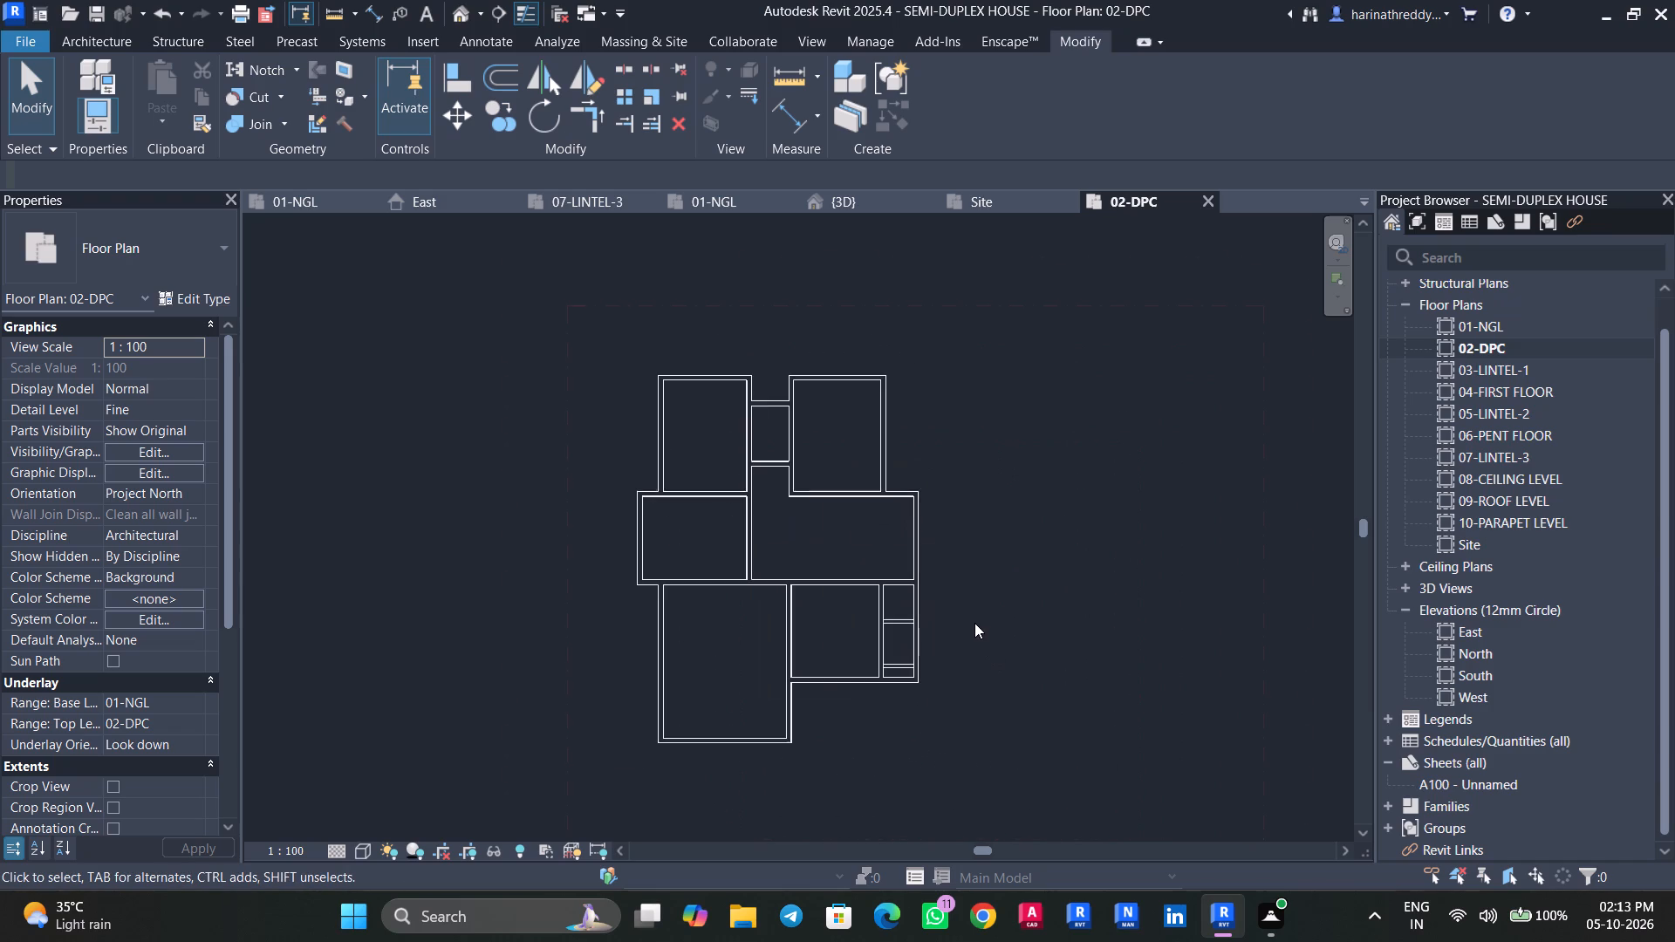
pyautogui.moveTo(974, 623); pyautogui.dragTo(1045, 672, button='middle')
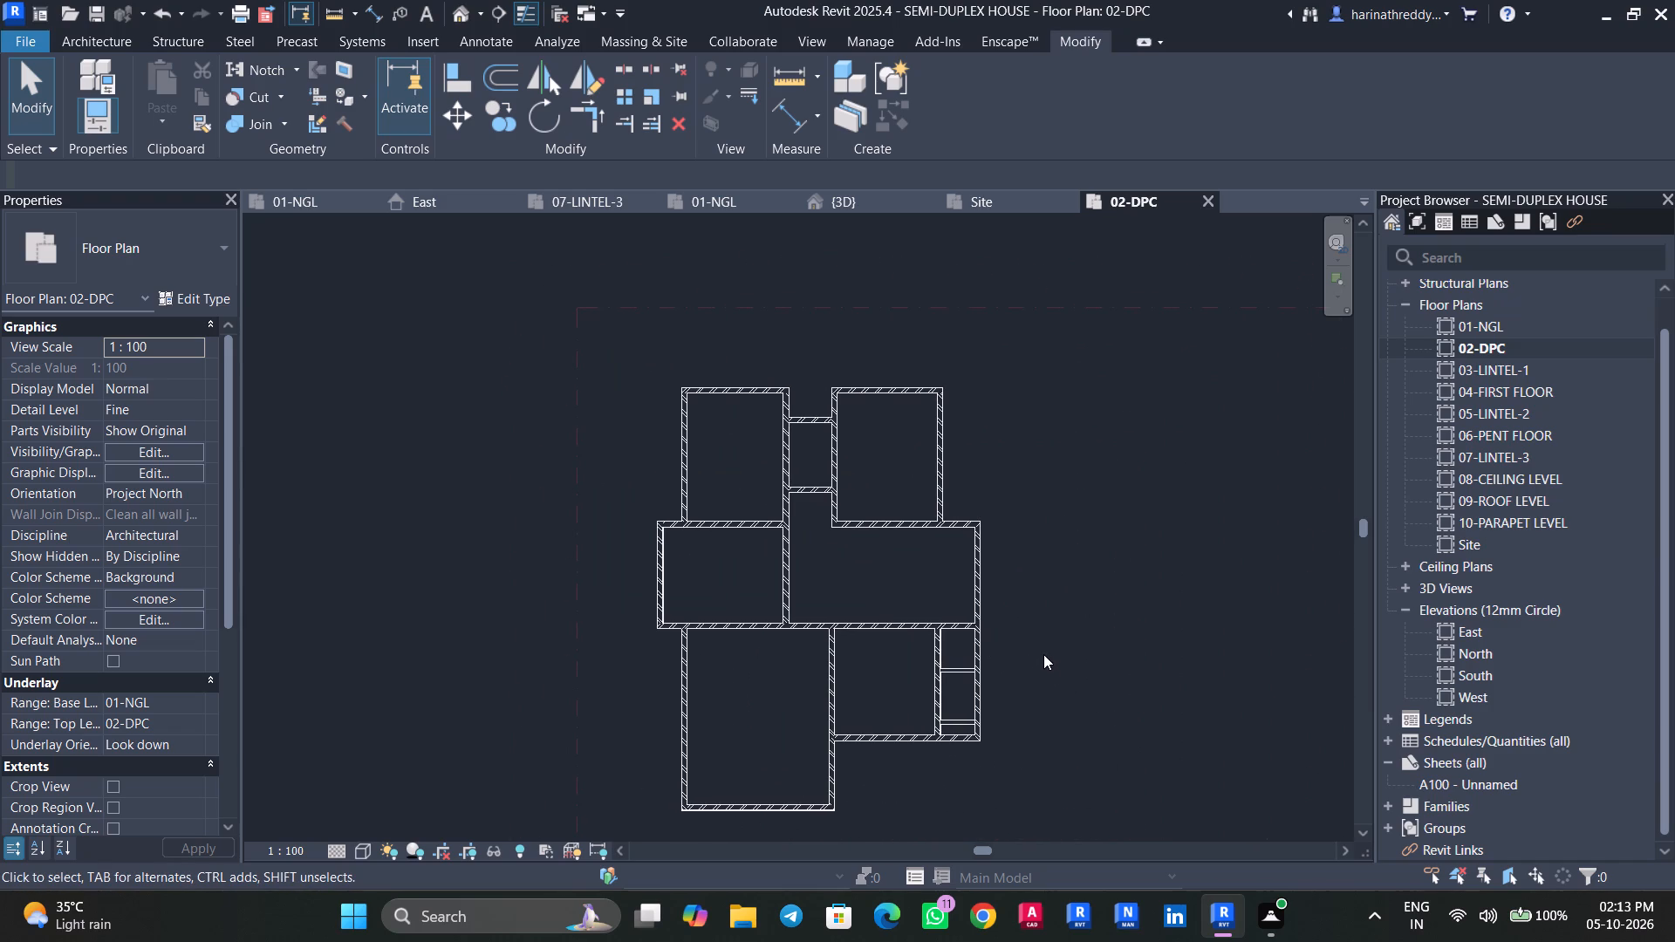
pyautogui.scroll(3, 851, 591)
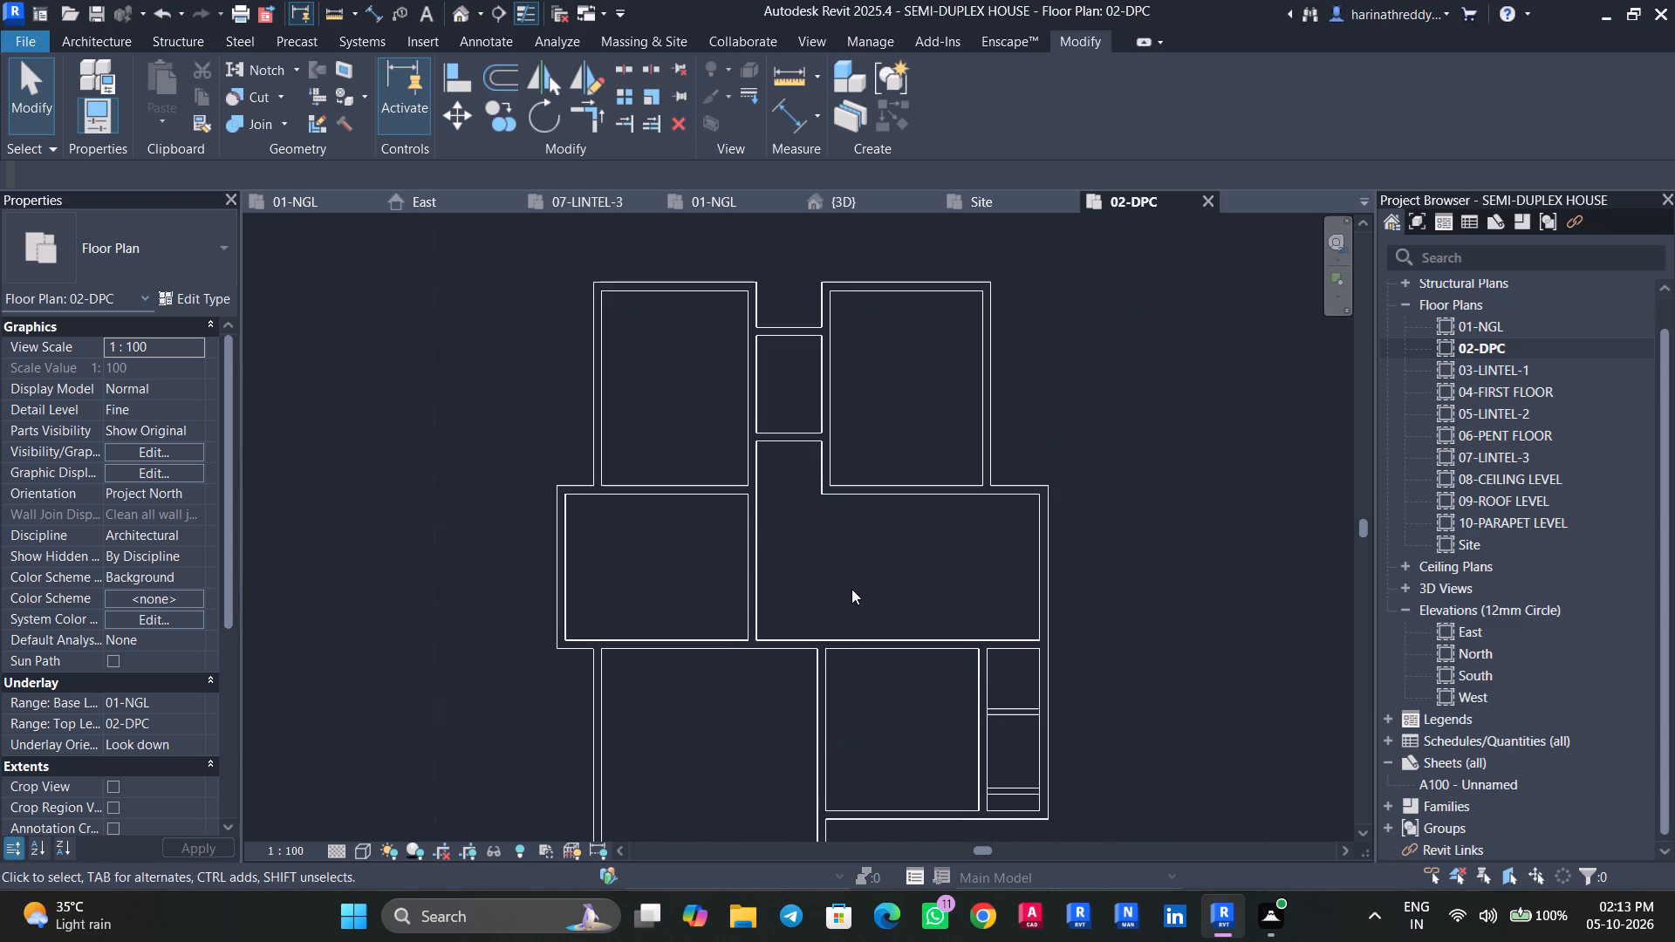
pyautogui.moveTo(855, 590); pyautogui.dragTo(886, 598, button='middle')
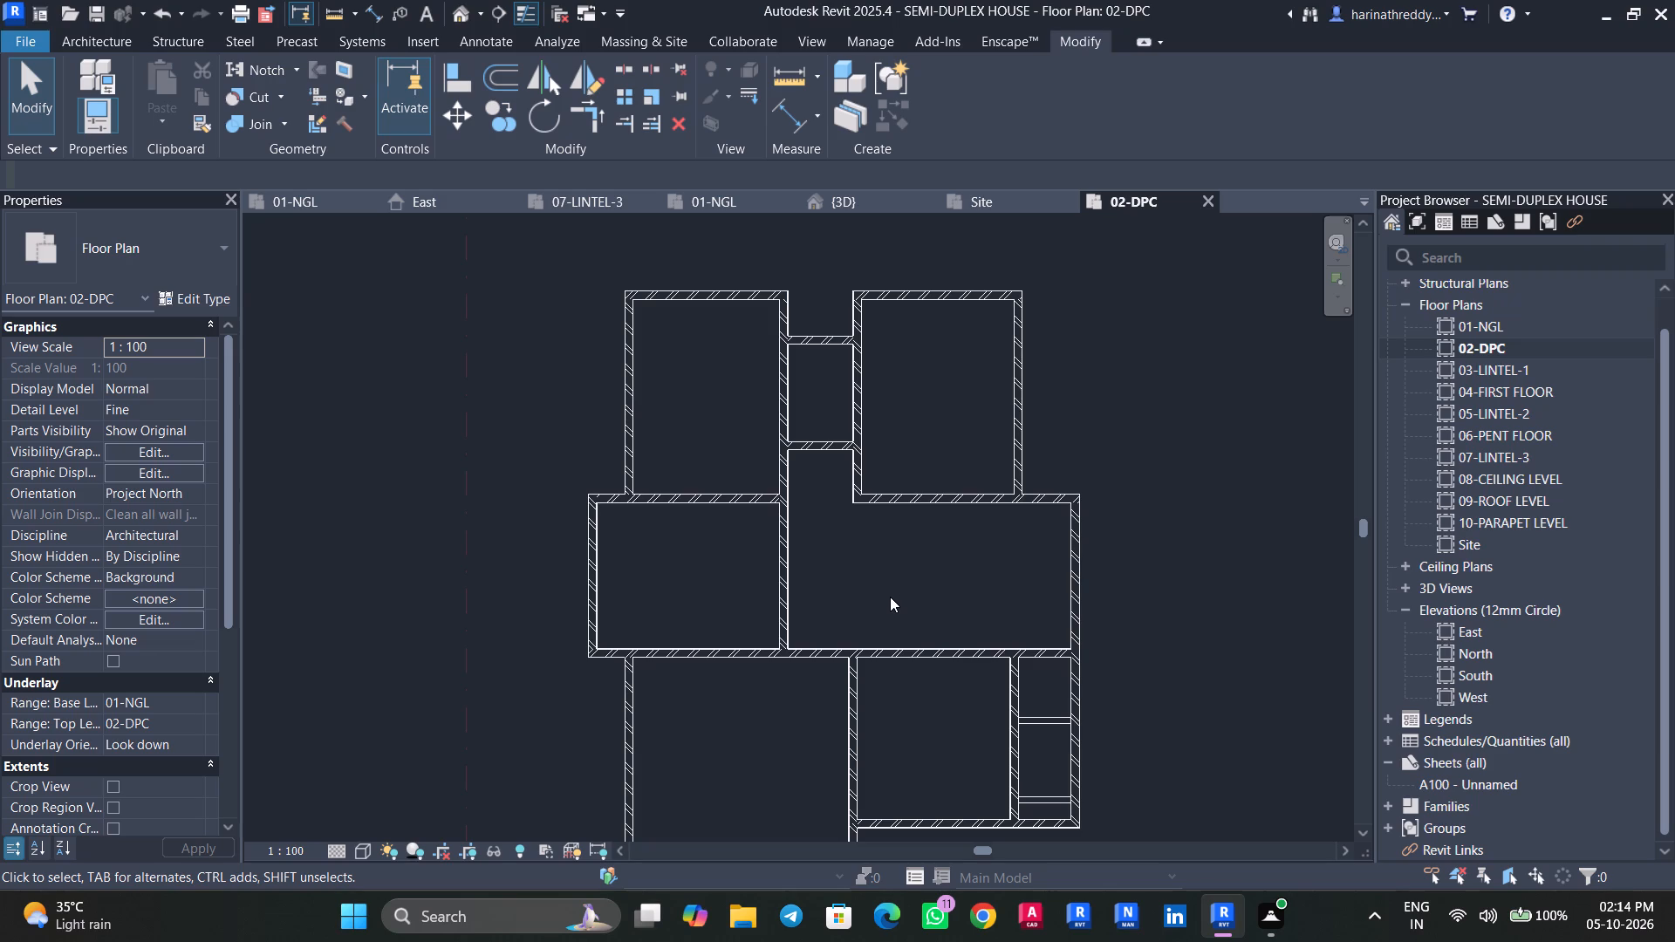
# Review the door families and sizes available for placement in the project.
pyautogui.click(78, 42)
pyautogui.click(145, 122)
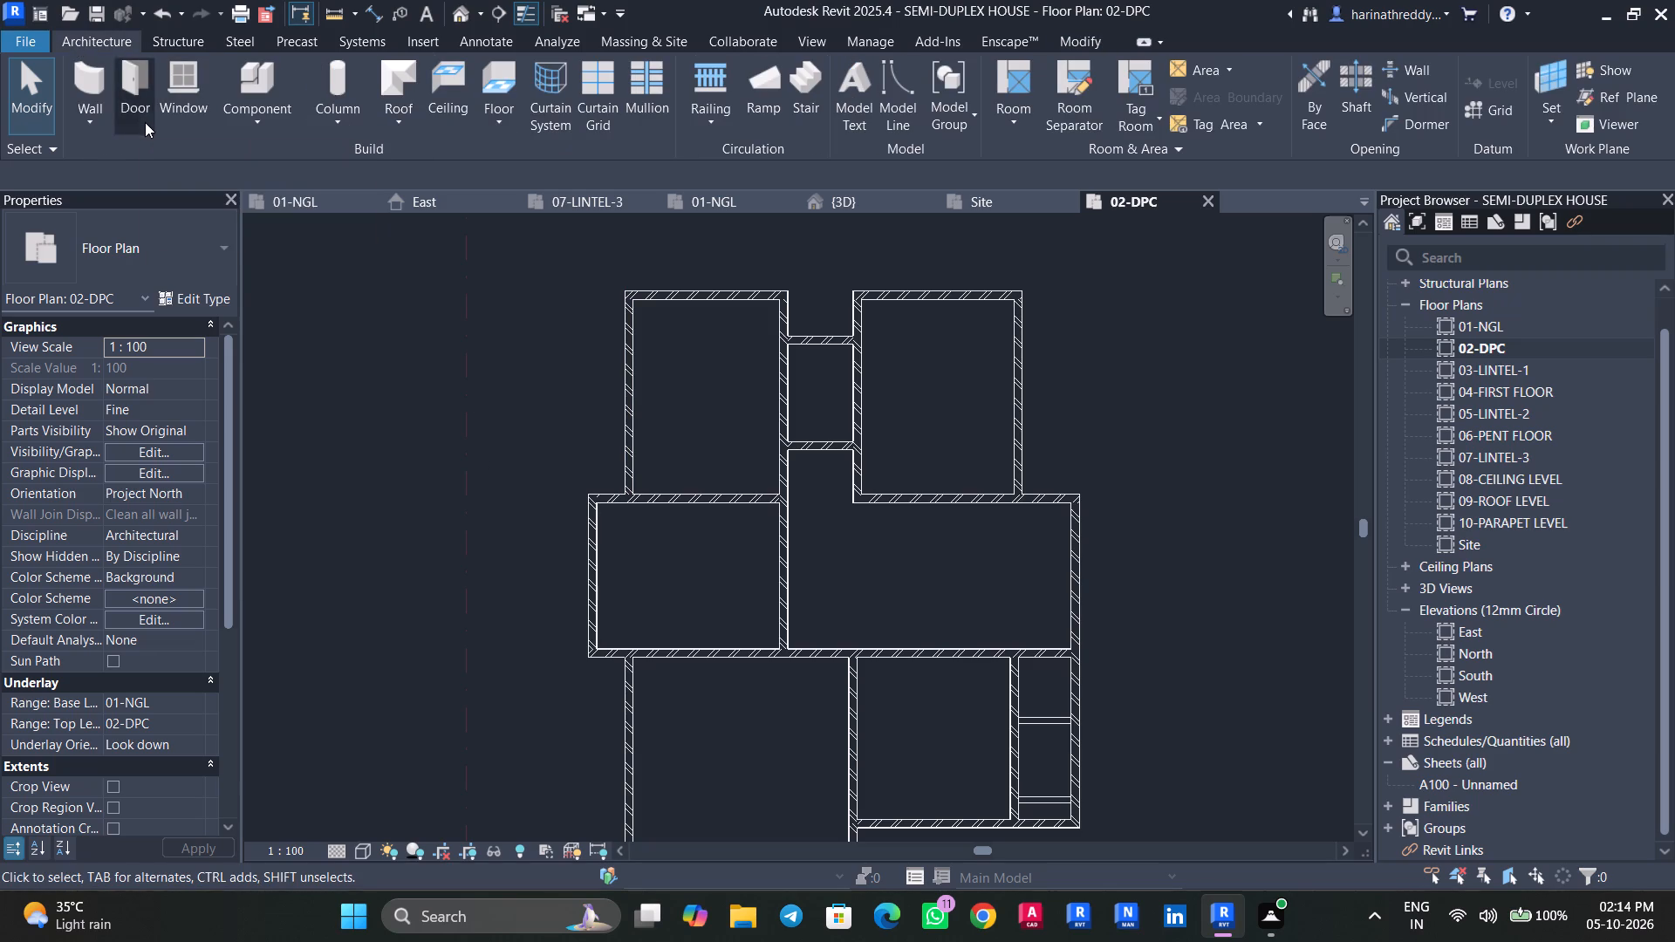
pyautogui.click(146, 236)
pyautogui.scroll(-5, 130, 423)
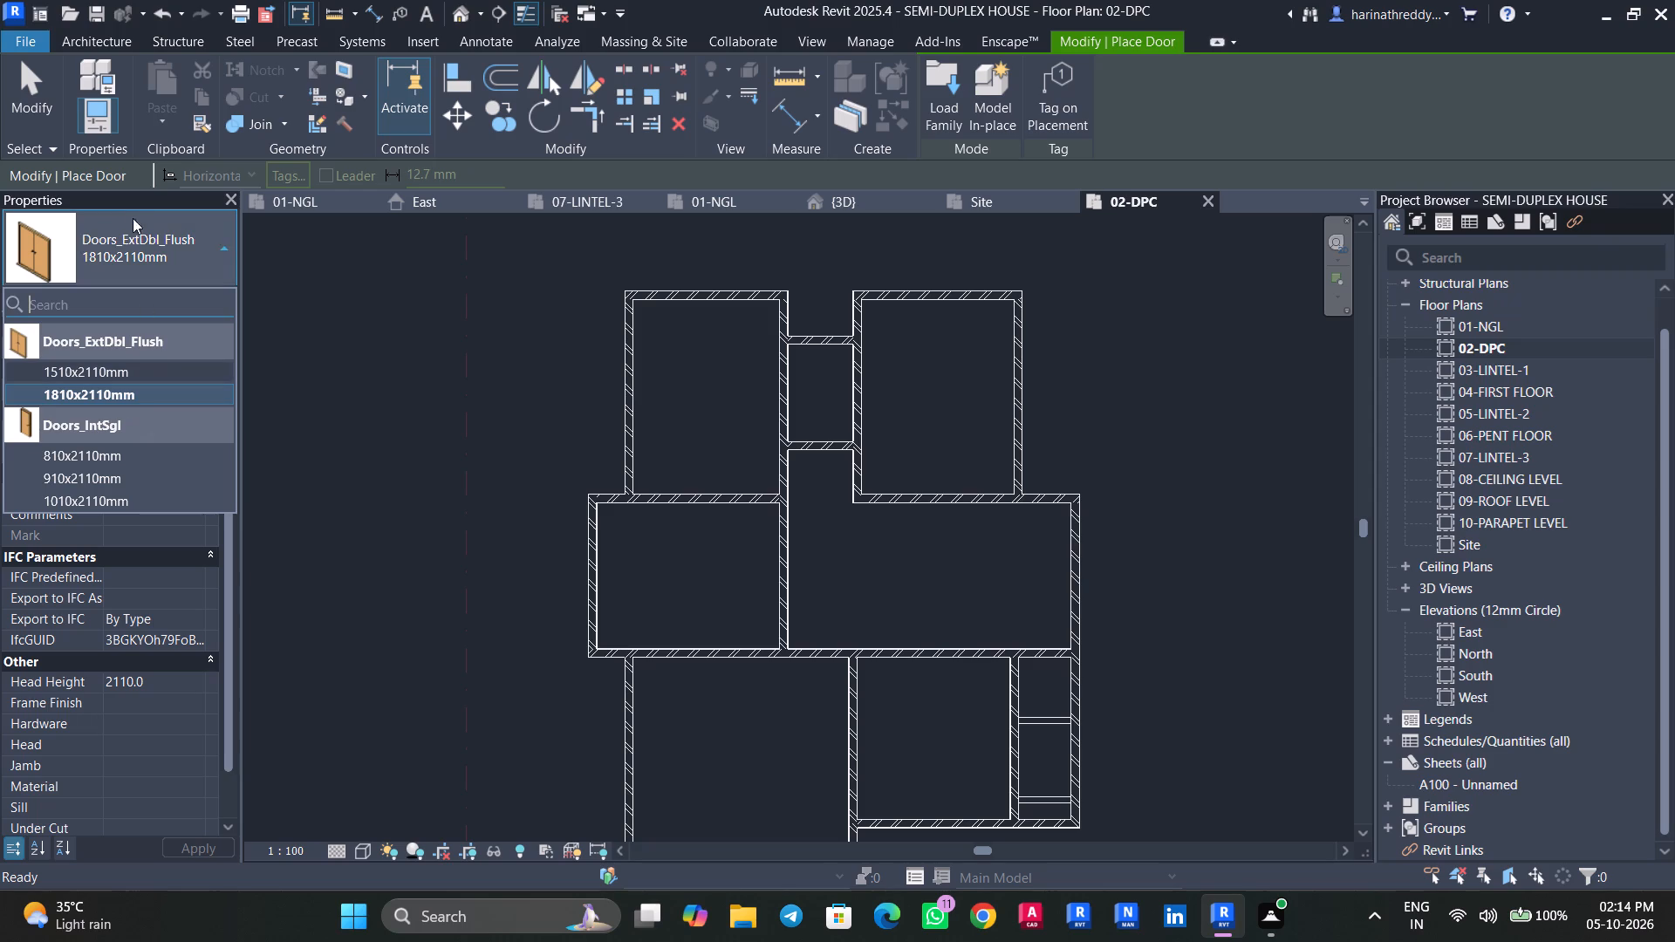
pyautogui.click(212, 237)
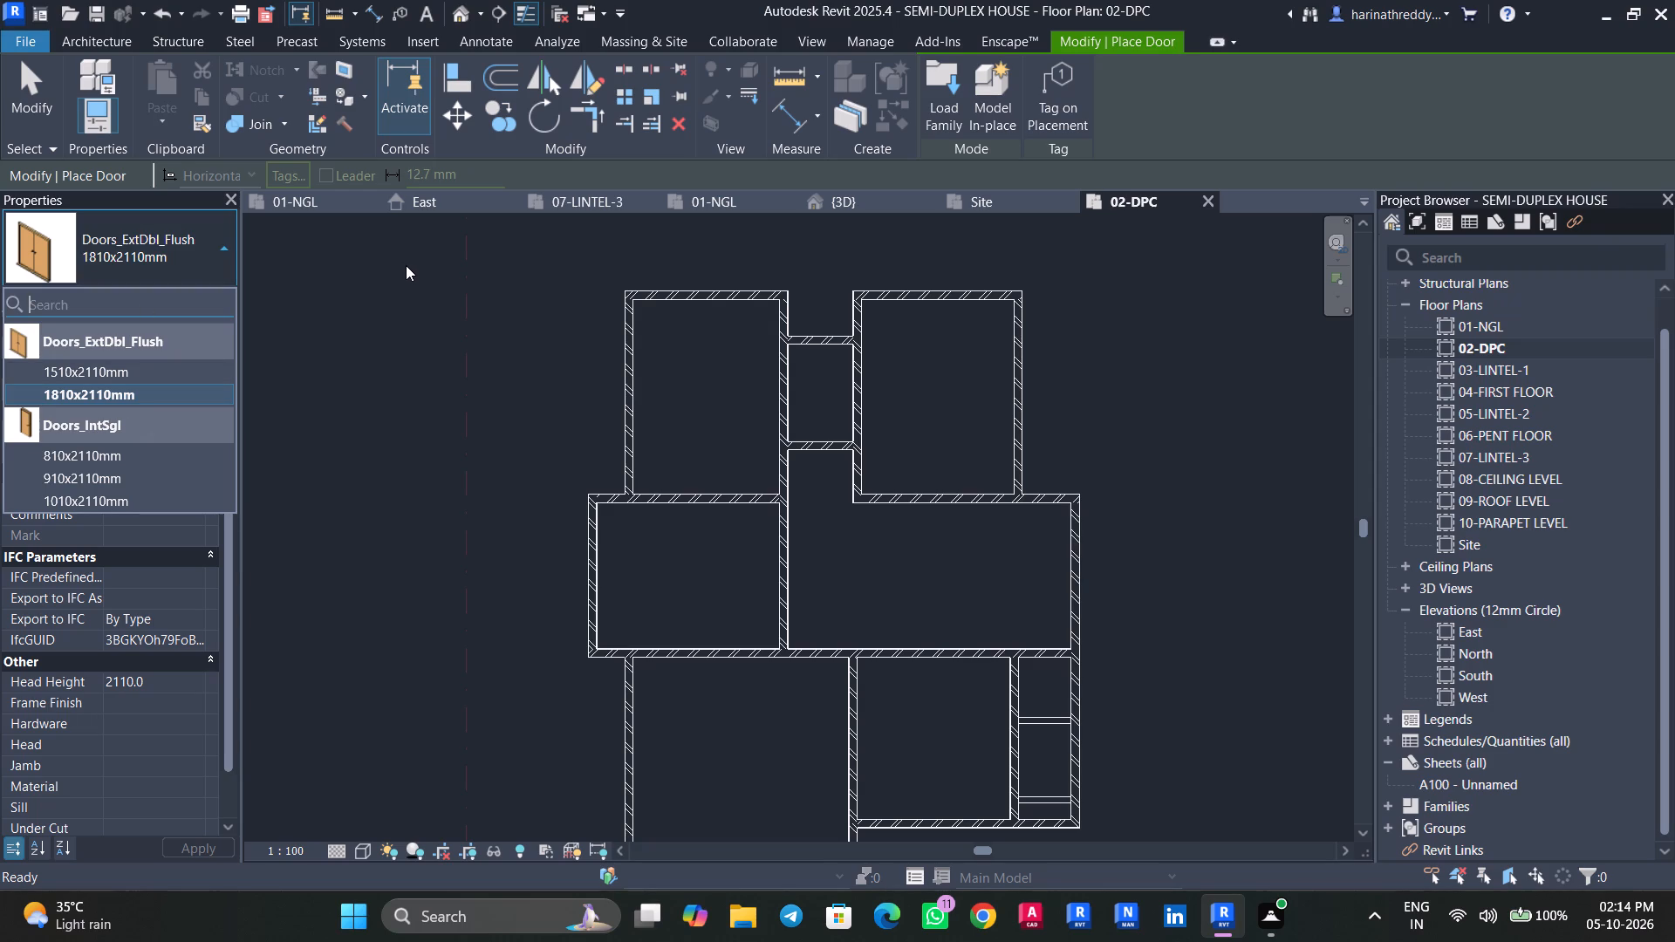
pyautogui.press('Escape')
pyautogui.press('Escape')
pyautogui.press('Escape')
pyautogui.press('Escape')
pyautogui.press('Escape')
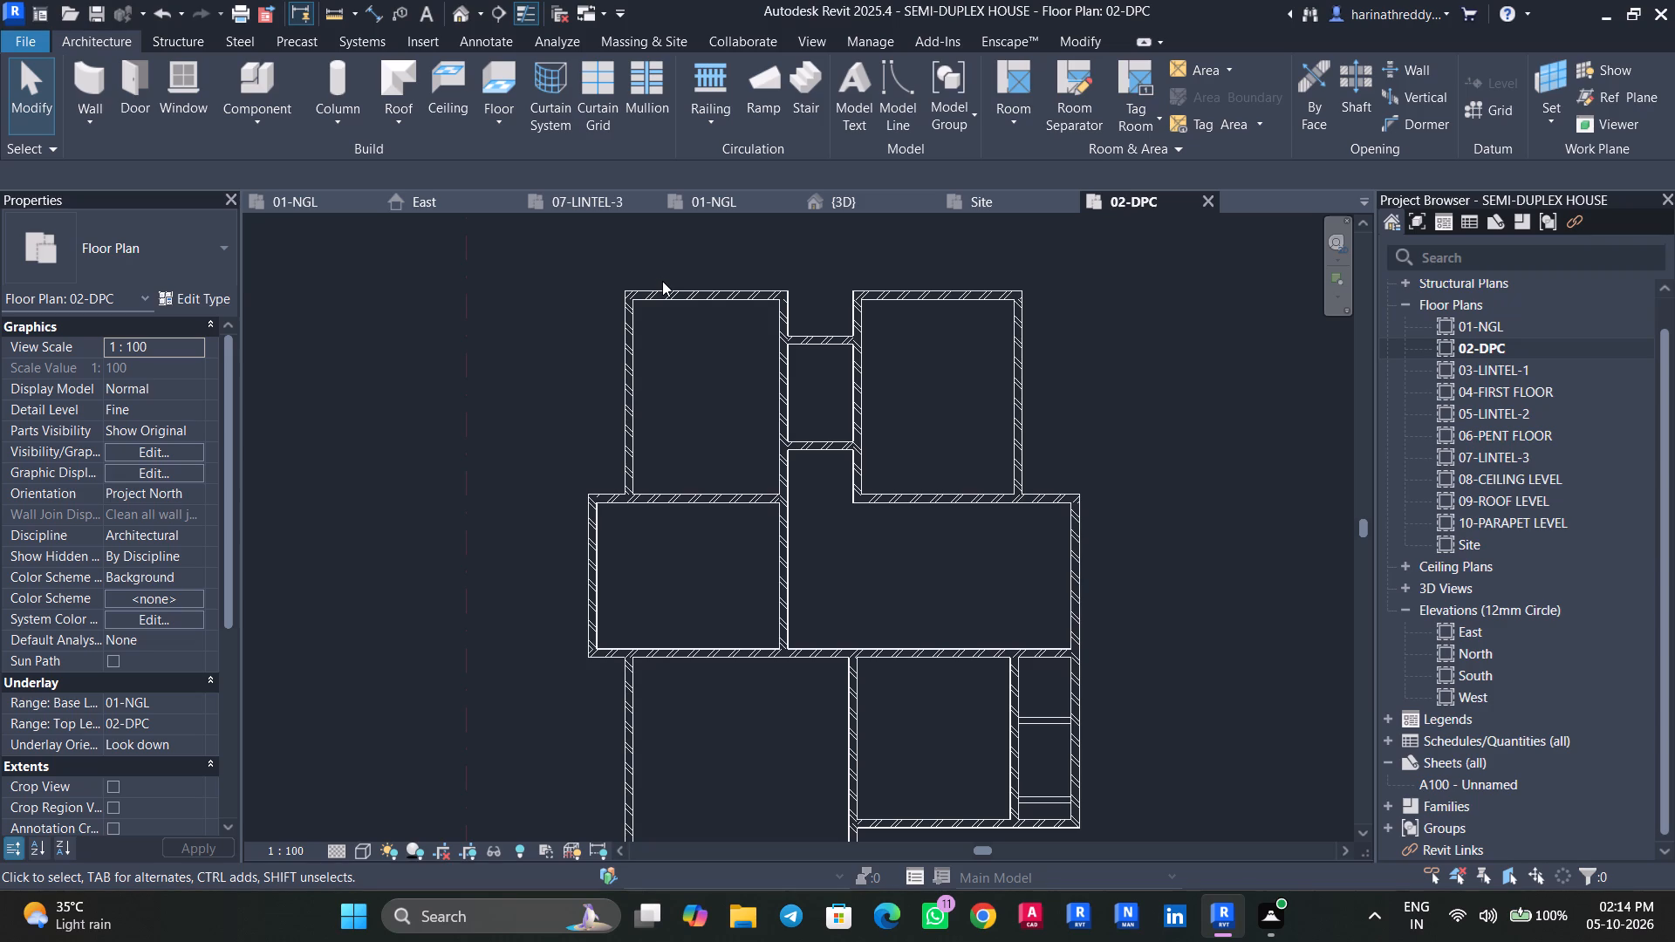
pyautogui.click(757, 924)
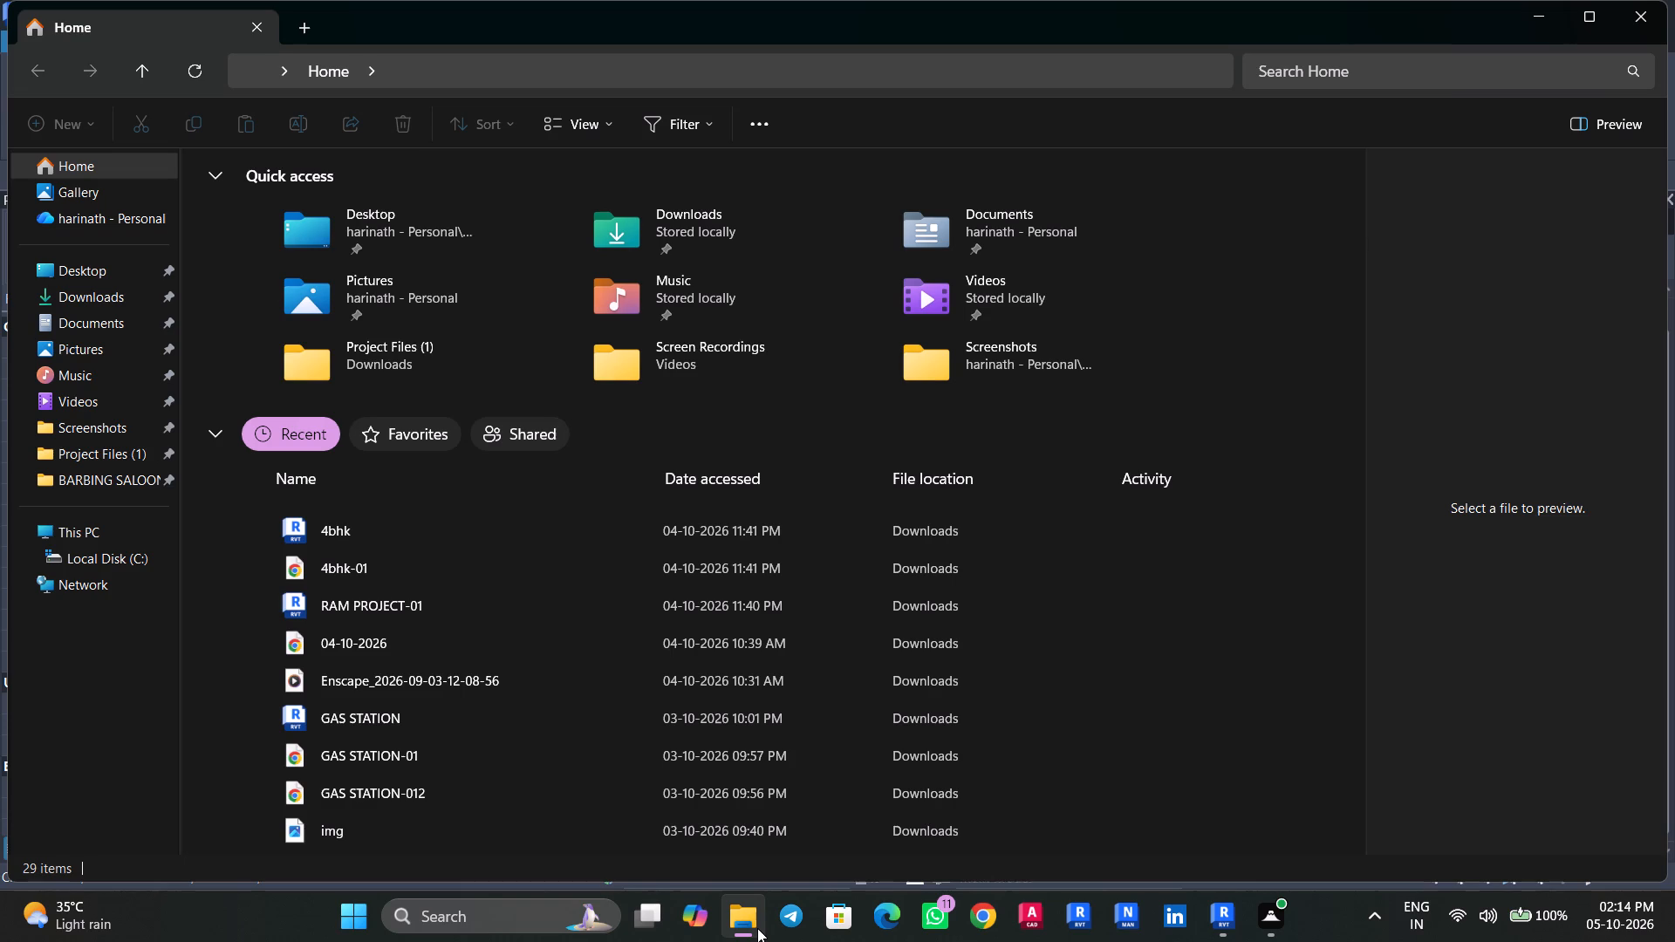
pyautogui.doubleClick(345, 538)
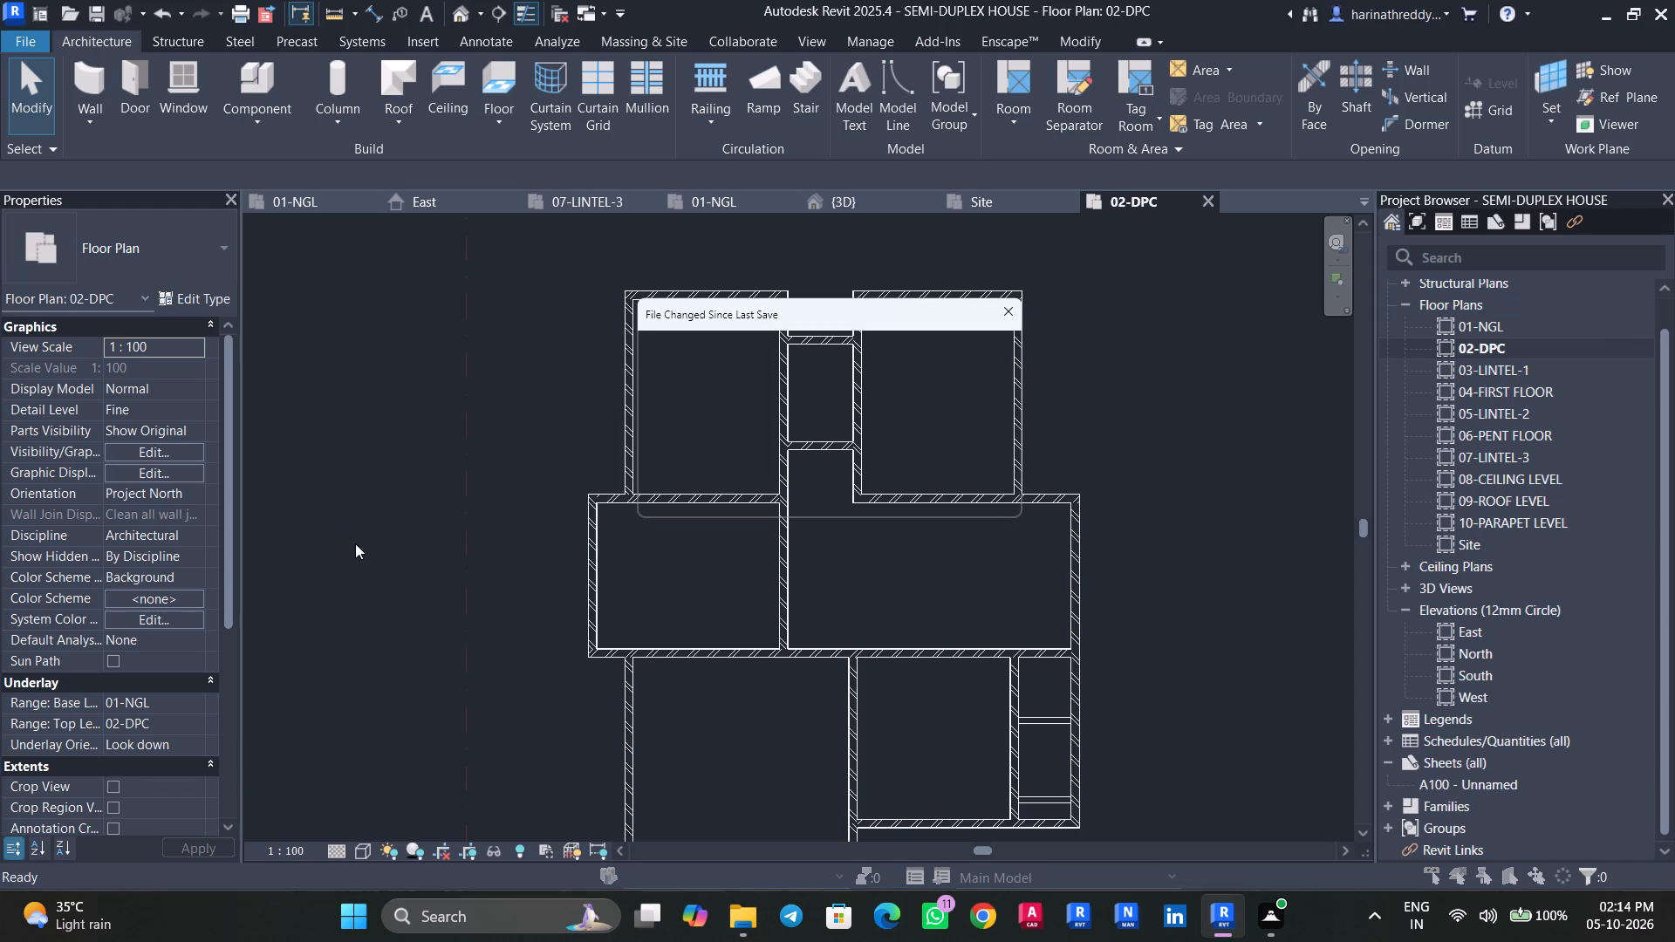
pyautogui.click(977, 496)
# Open the REVIT MINI project from the recent files in File Explorer.
pyautogui.click(731, 915)
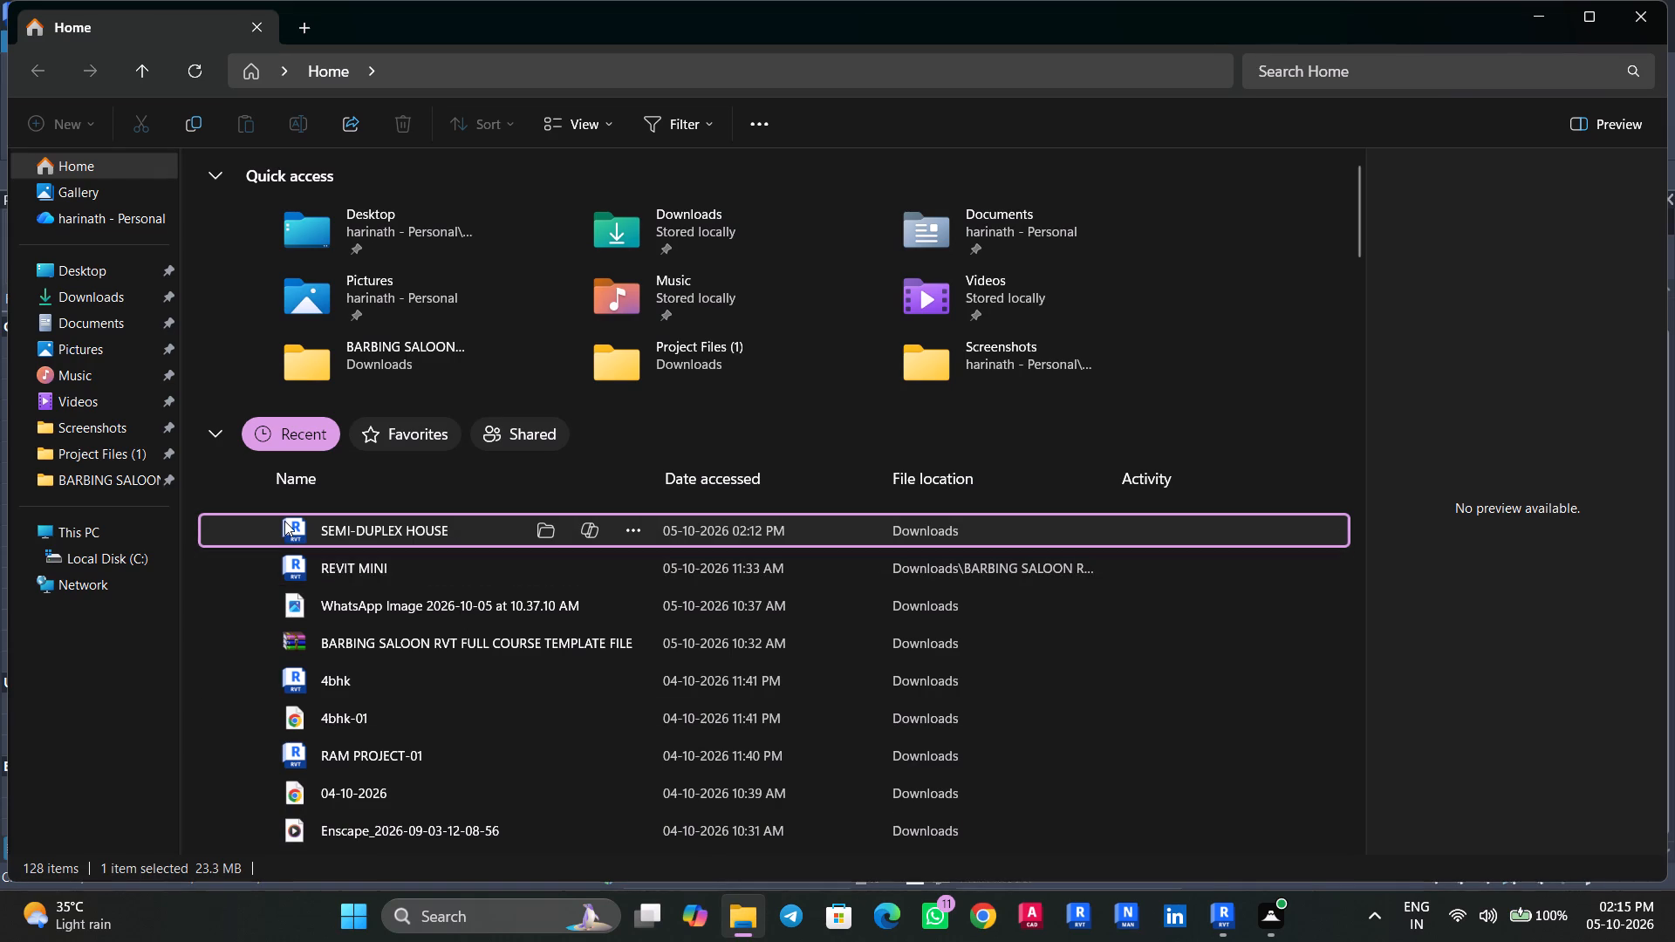
pyautogui.doubleClick(350, 575)
pyautogui.click(678, 431)
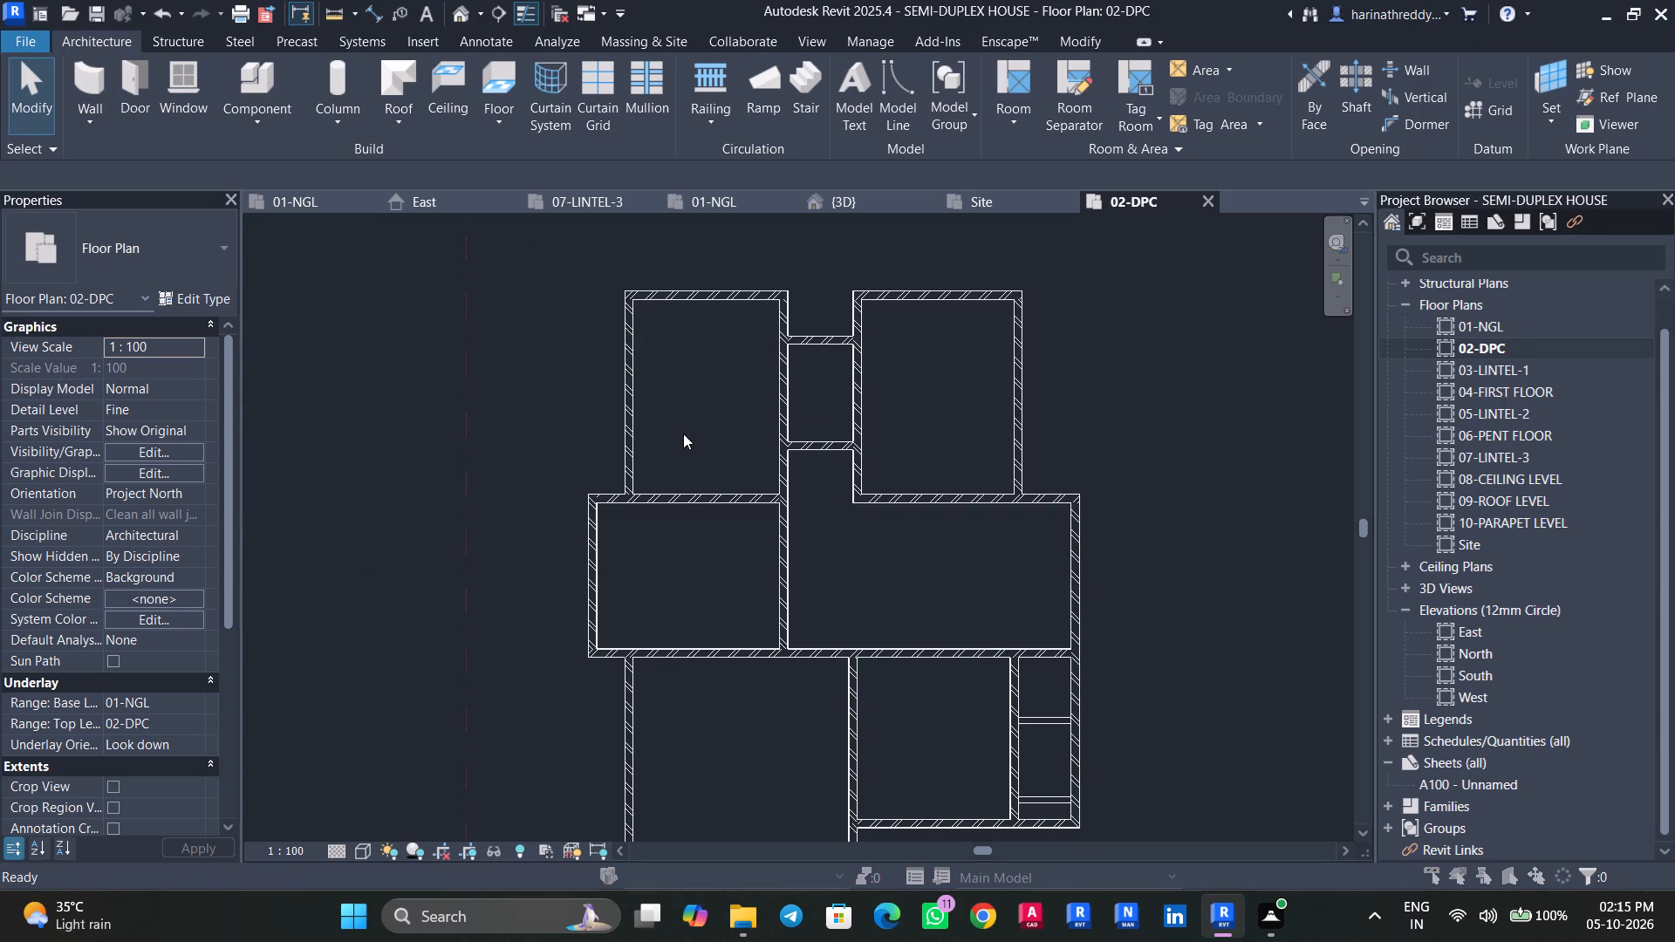
pyautogui.click(957, 497)
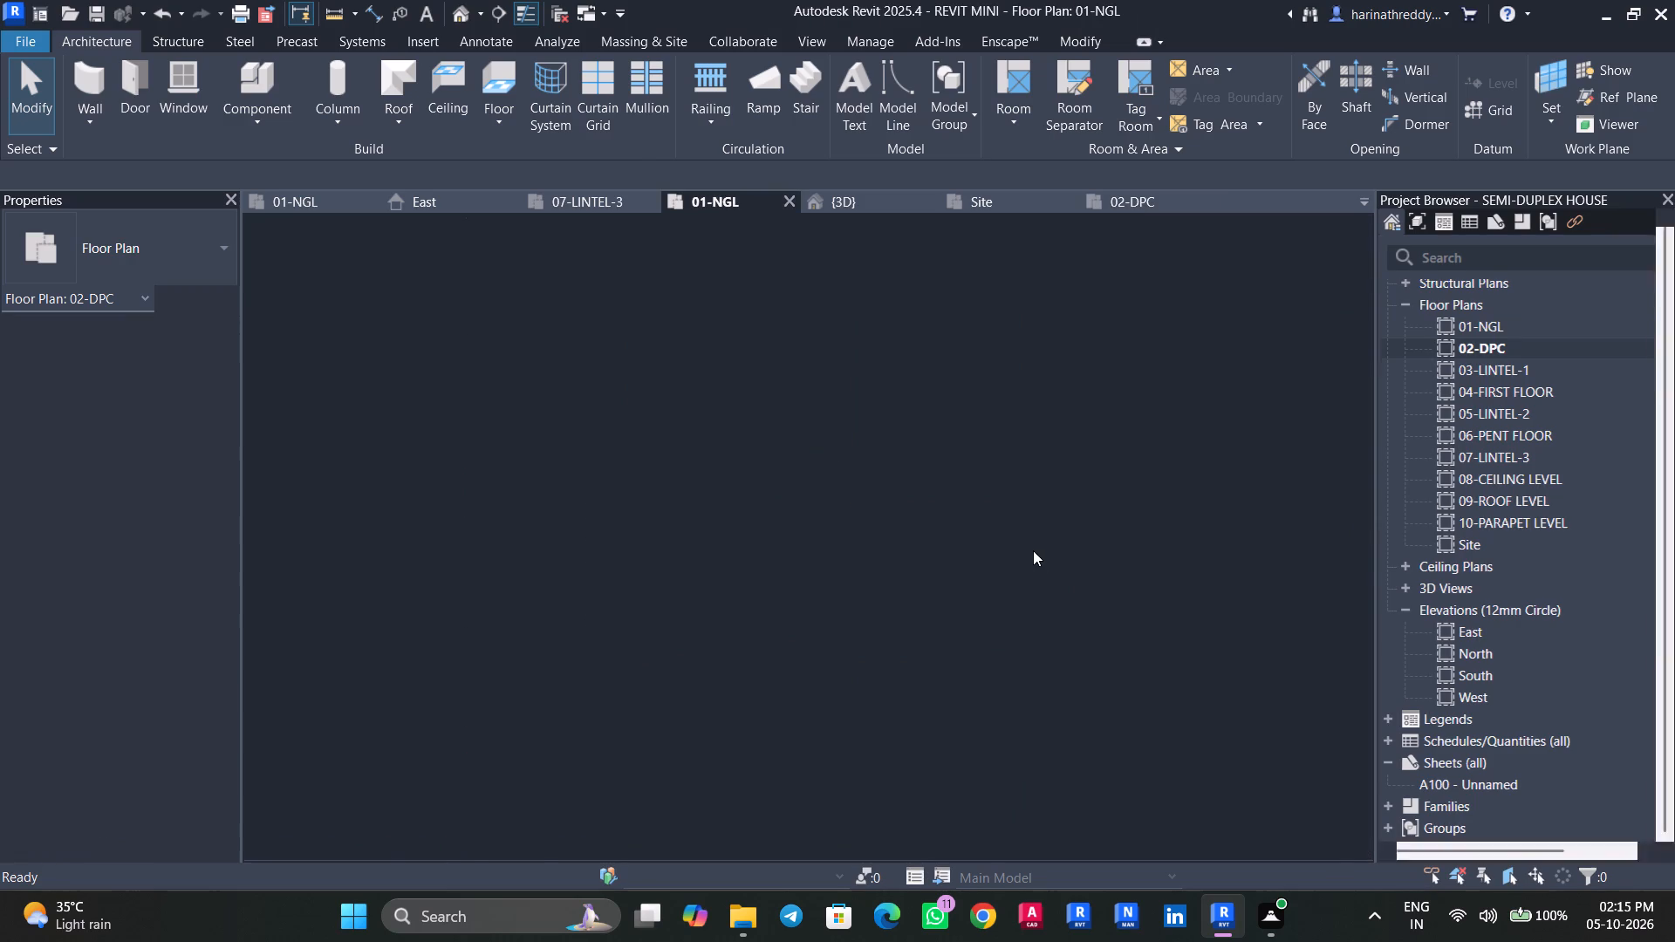
pyautogui.click(1001, 280)
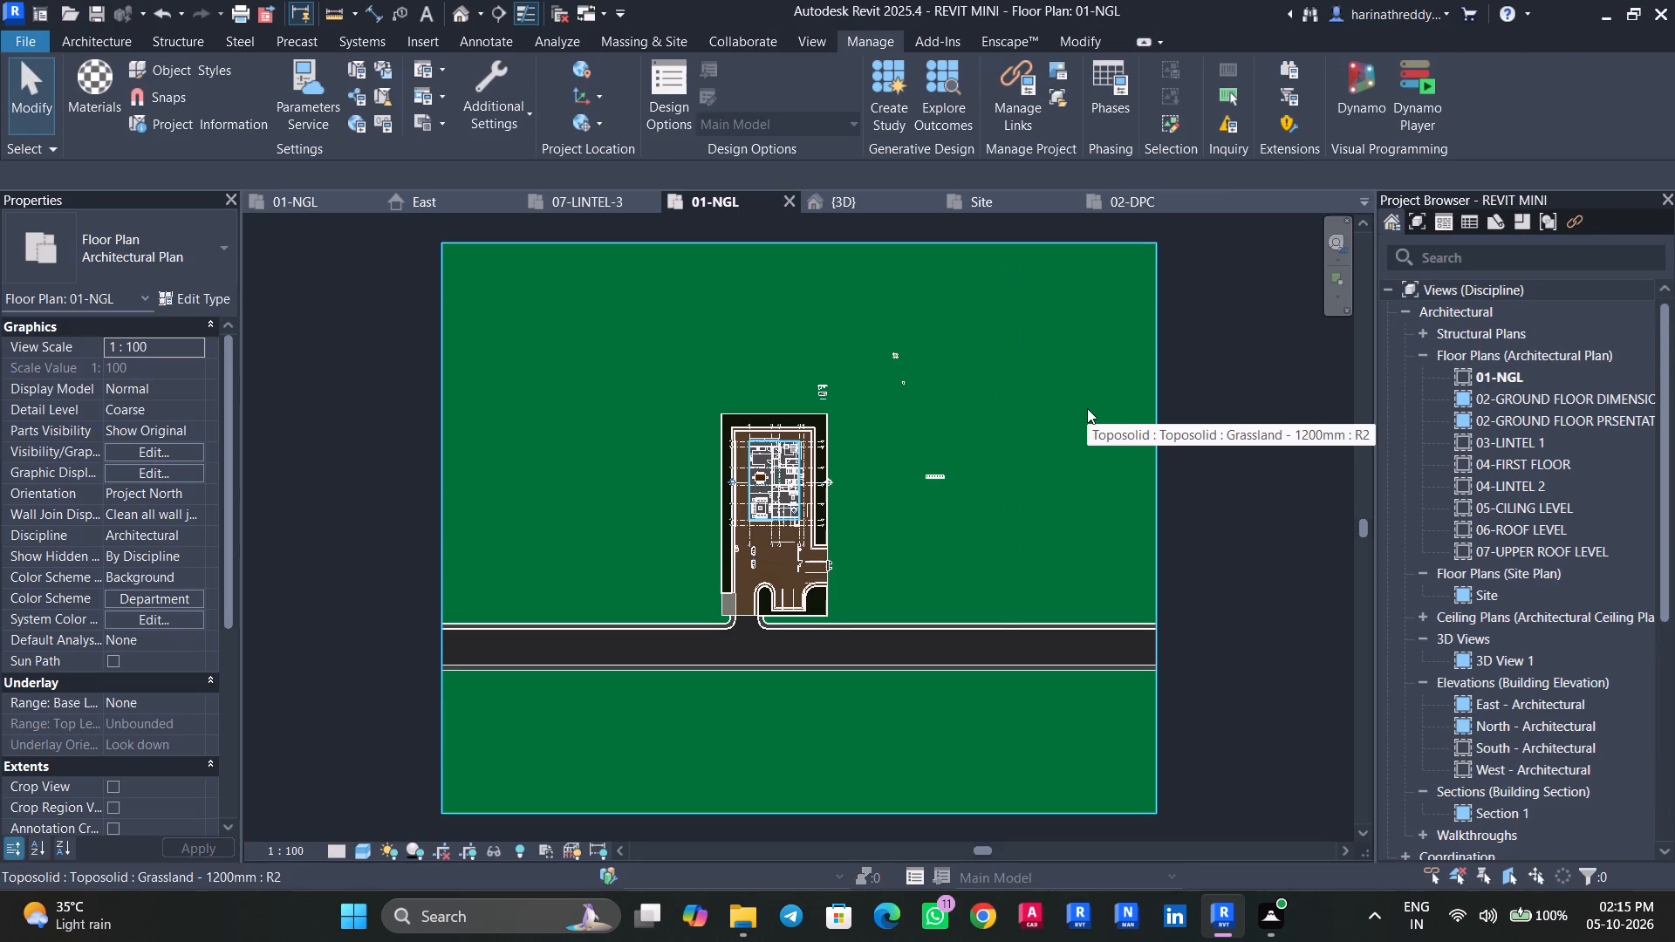
# Open the 02-GROUND FLOOR DIMENSIONED PLAN view and examine its rooms and doors.
pyautogui.doubleClick(1522, 400)
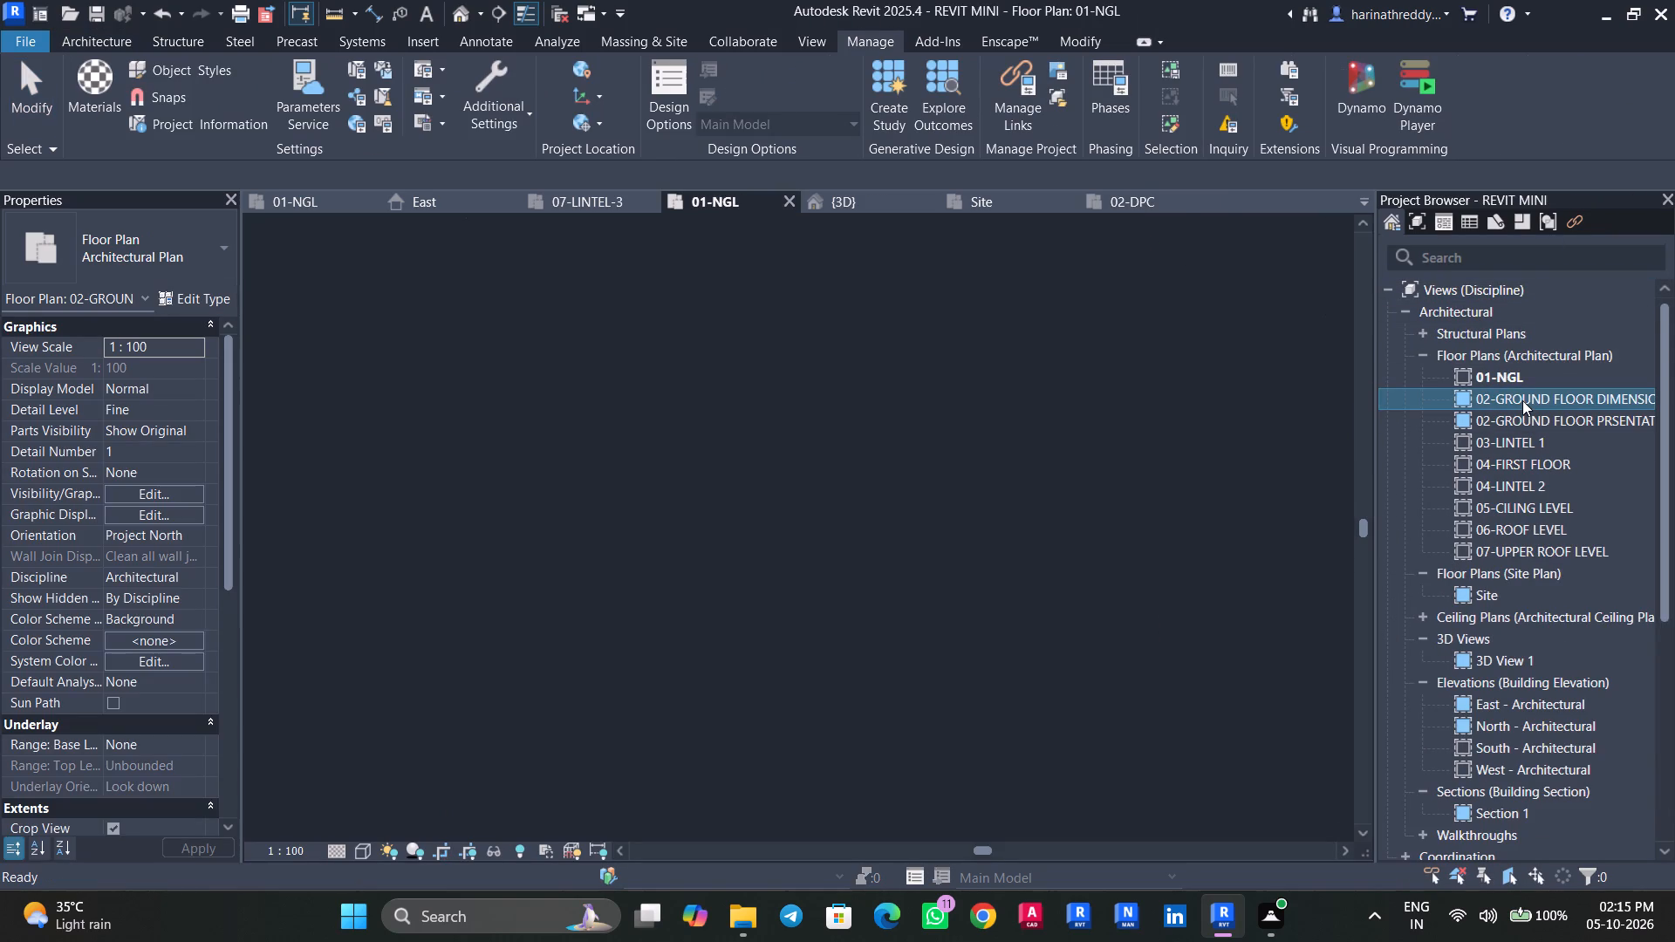
pyautogui.scroll(15, 761, 463)
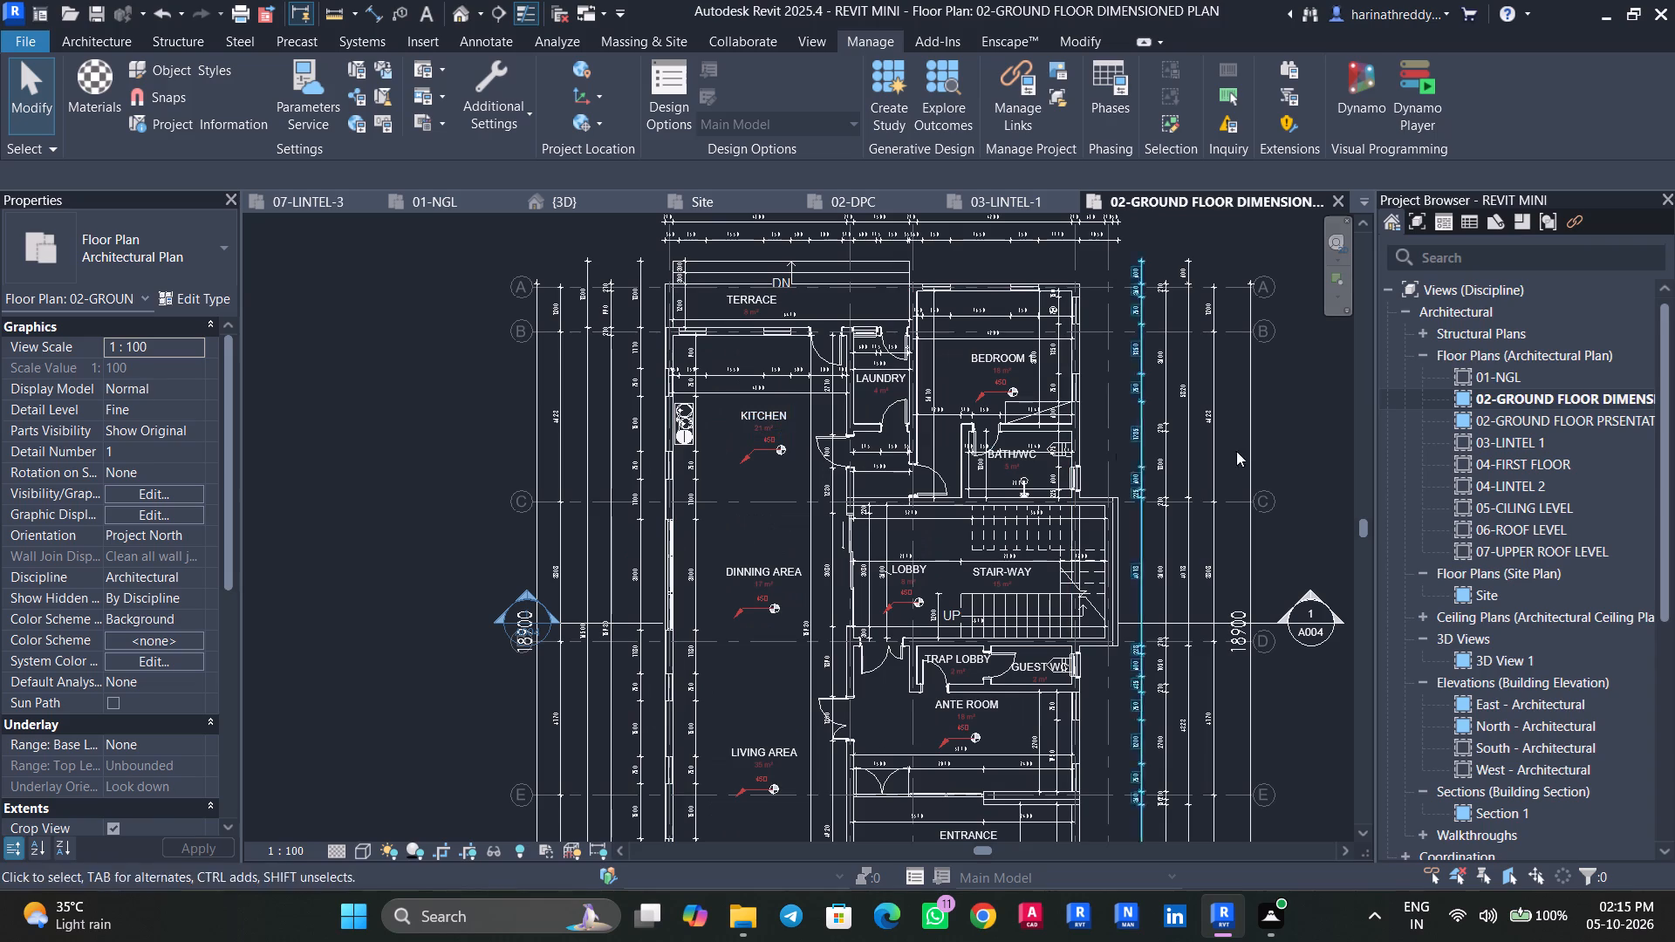
pyautogui.scroll(1, 1325, 480)
pyautogui.moveTo(1325, 480); pyautogui.dragTo(1239, 532, button='middle')
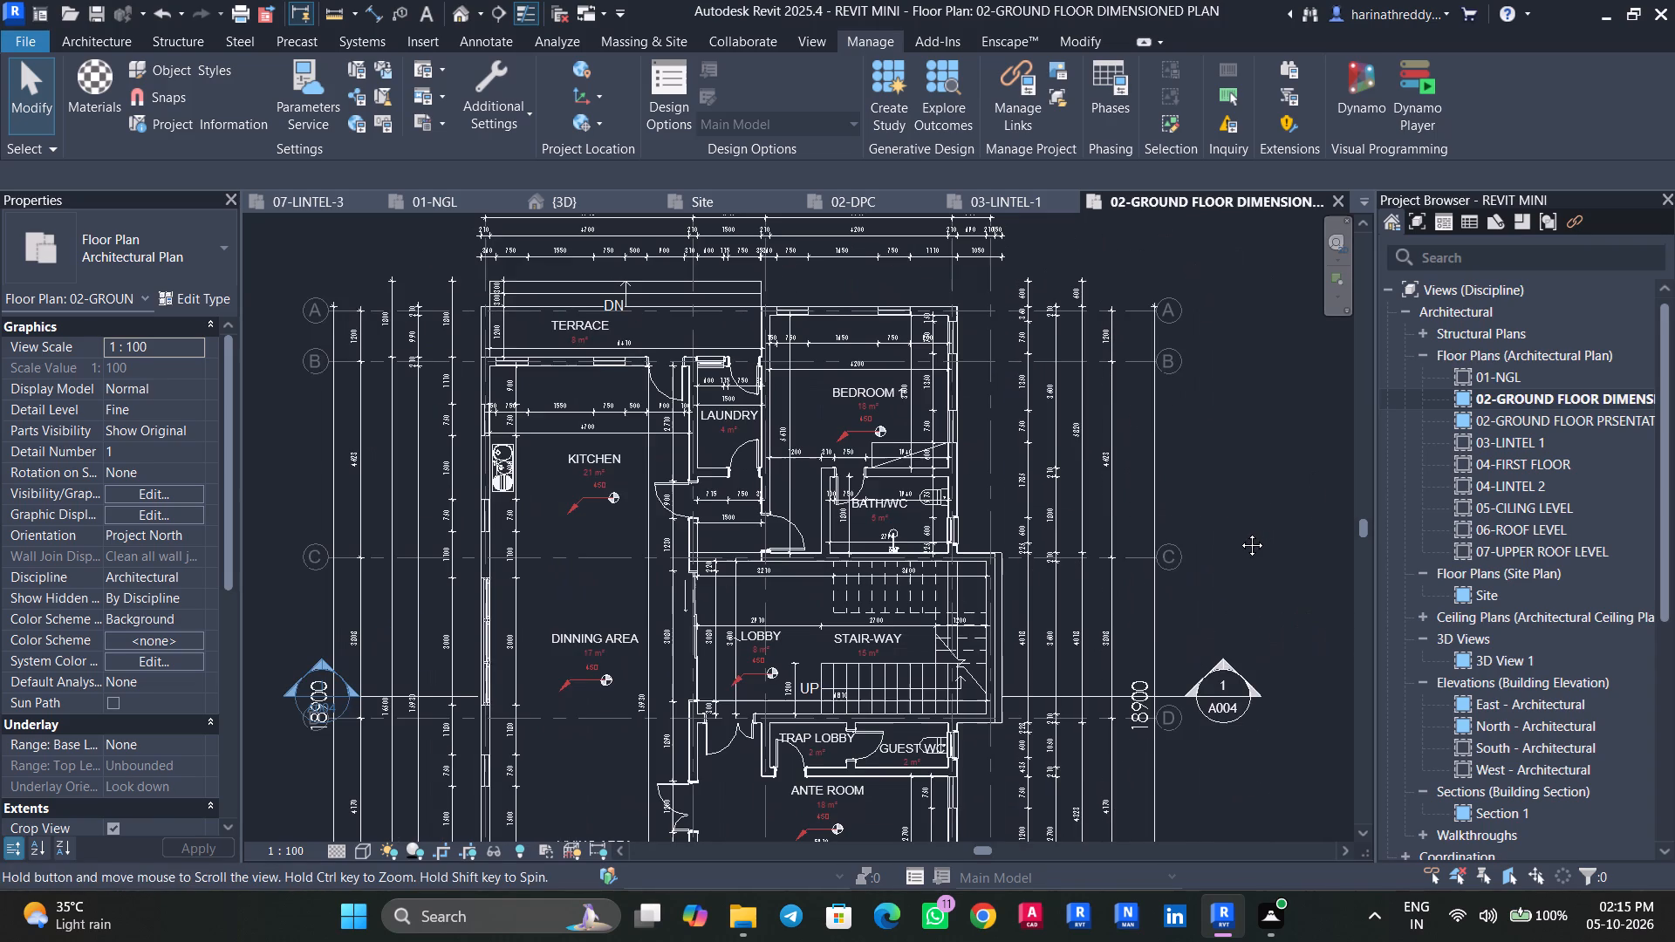
pyautogui.moveTo(1239, 532); pyautogui.dragTo(1238, 532, button='middle')
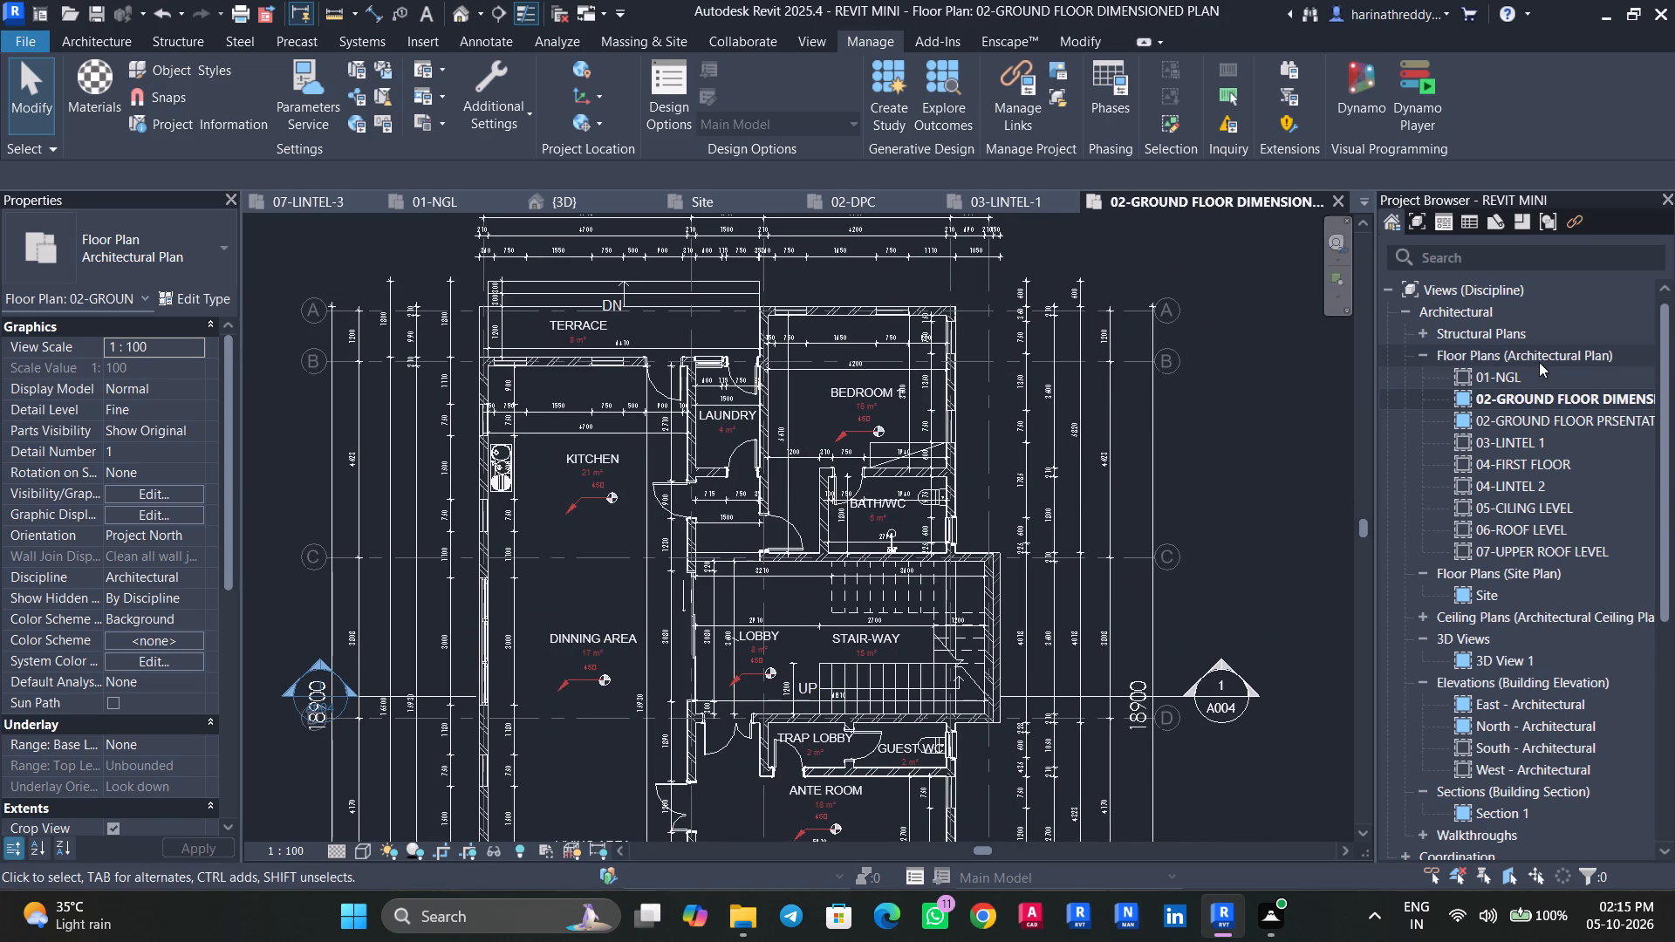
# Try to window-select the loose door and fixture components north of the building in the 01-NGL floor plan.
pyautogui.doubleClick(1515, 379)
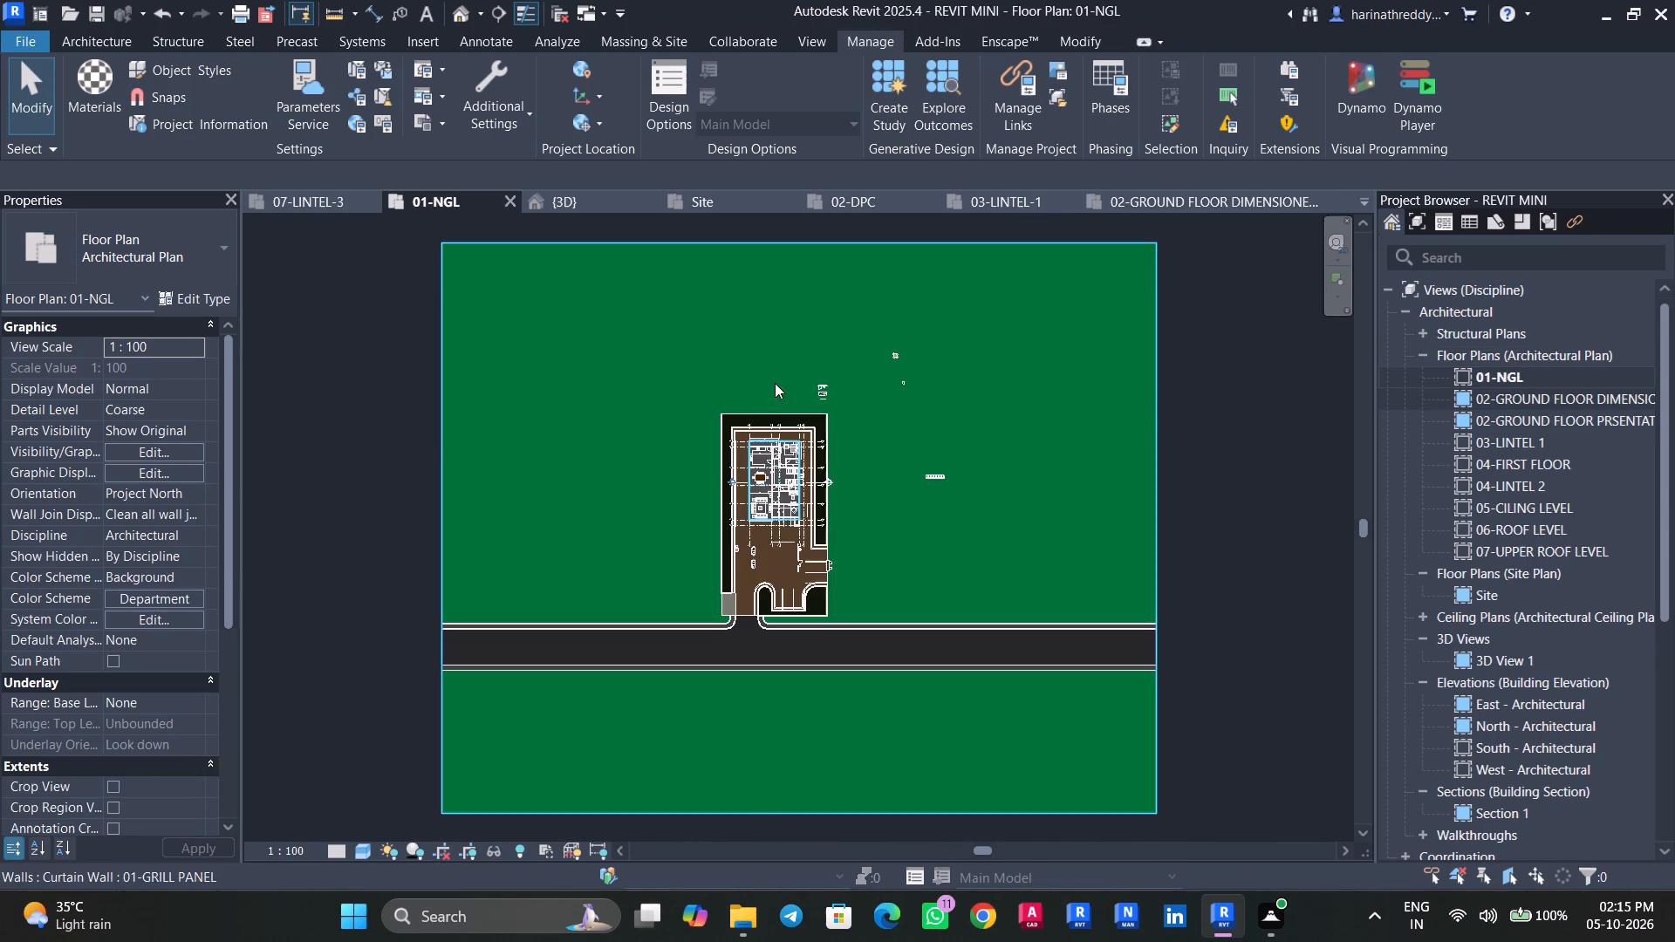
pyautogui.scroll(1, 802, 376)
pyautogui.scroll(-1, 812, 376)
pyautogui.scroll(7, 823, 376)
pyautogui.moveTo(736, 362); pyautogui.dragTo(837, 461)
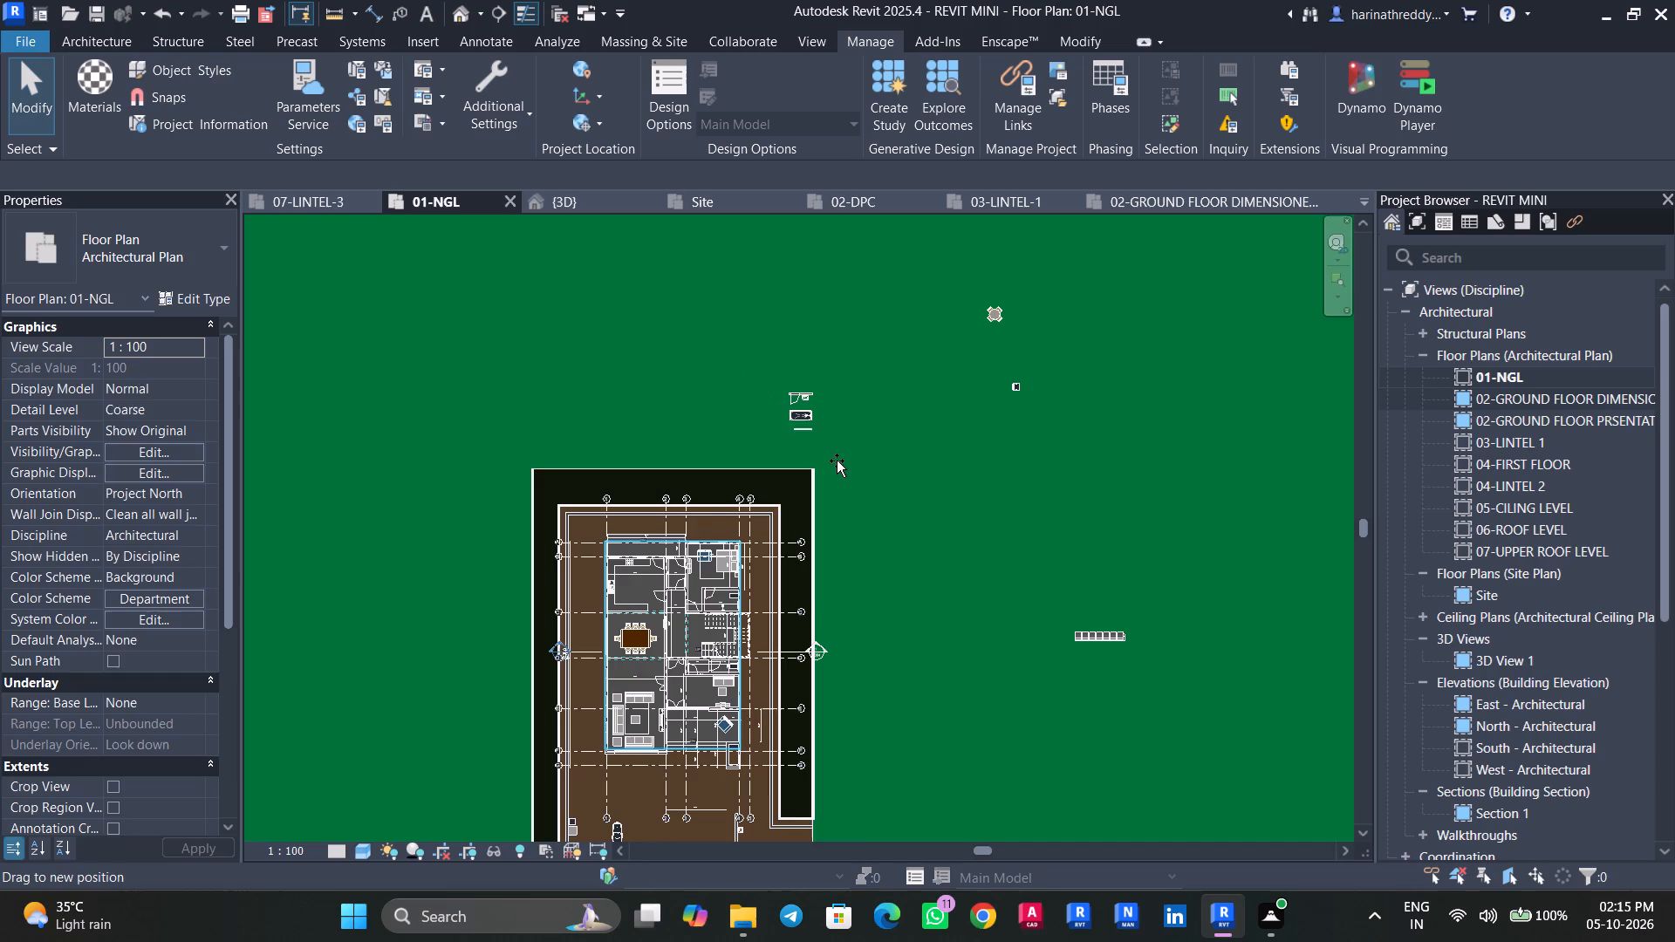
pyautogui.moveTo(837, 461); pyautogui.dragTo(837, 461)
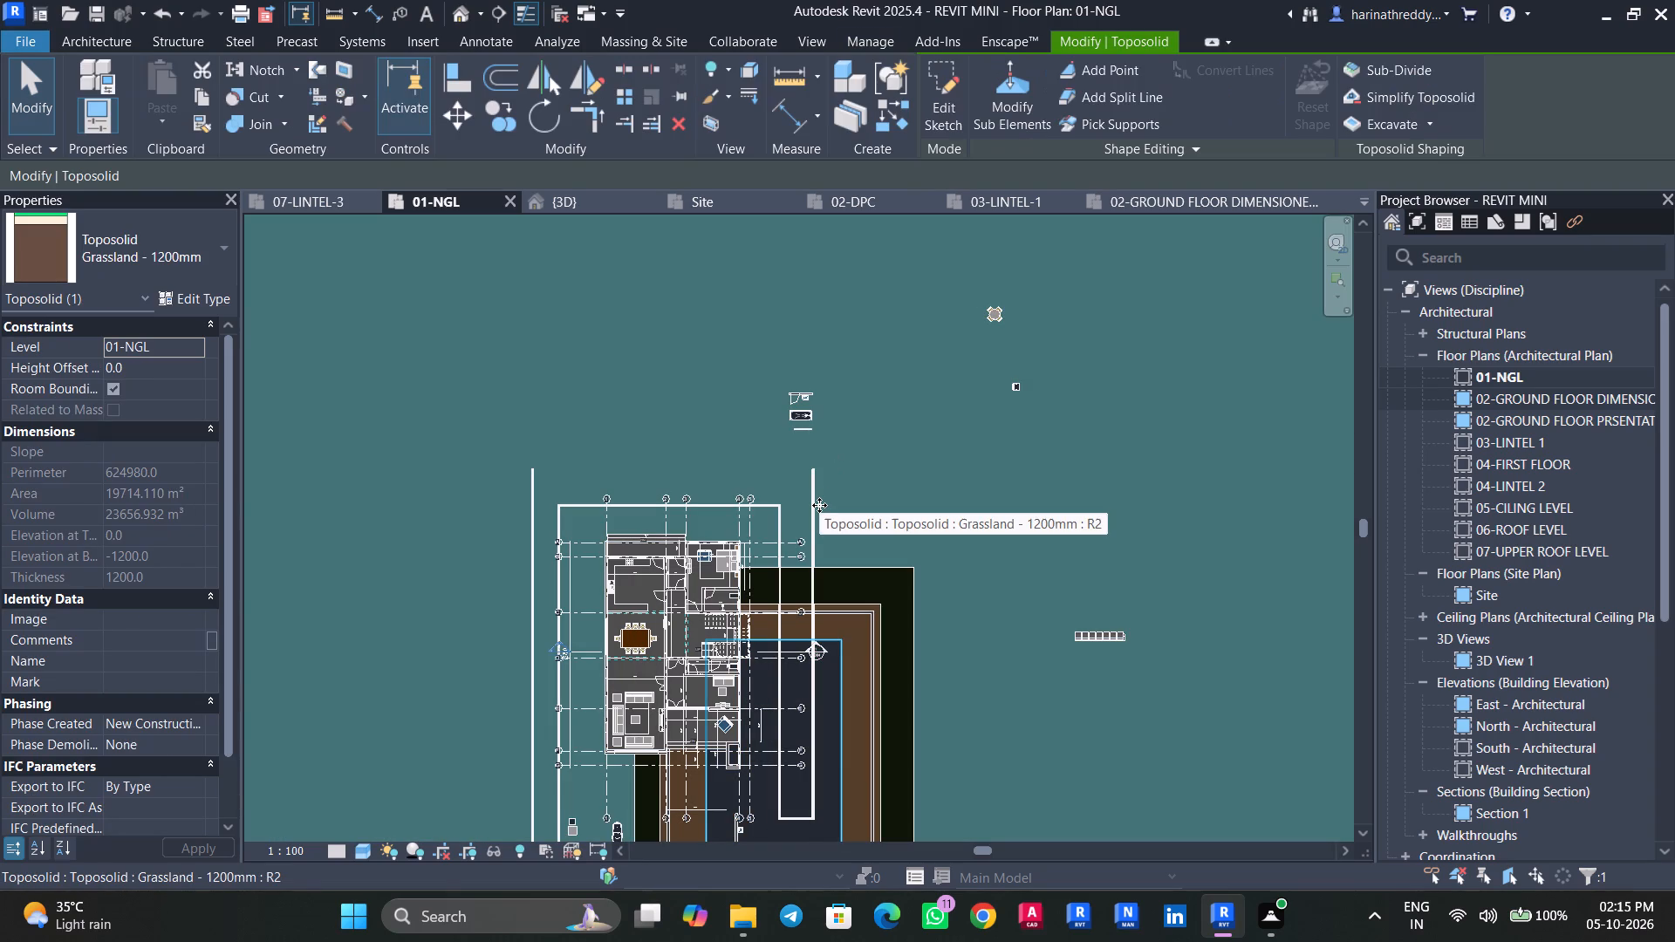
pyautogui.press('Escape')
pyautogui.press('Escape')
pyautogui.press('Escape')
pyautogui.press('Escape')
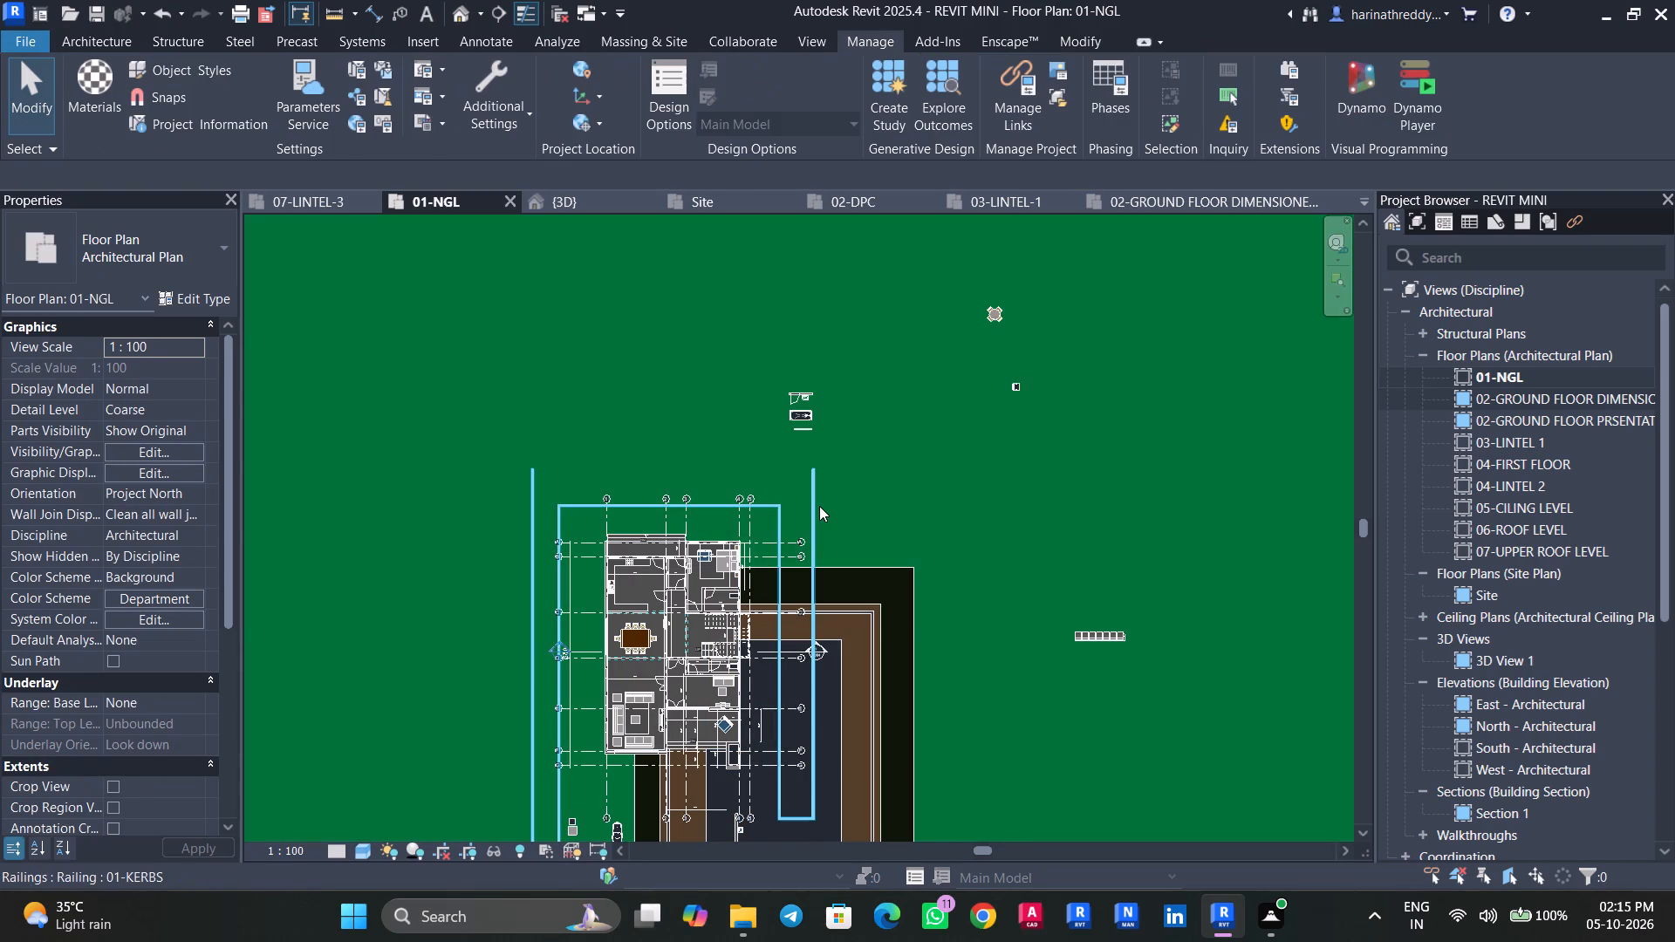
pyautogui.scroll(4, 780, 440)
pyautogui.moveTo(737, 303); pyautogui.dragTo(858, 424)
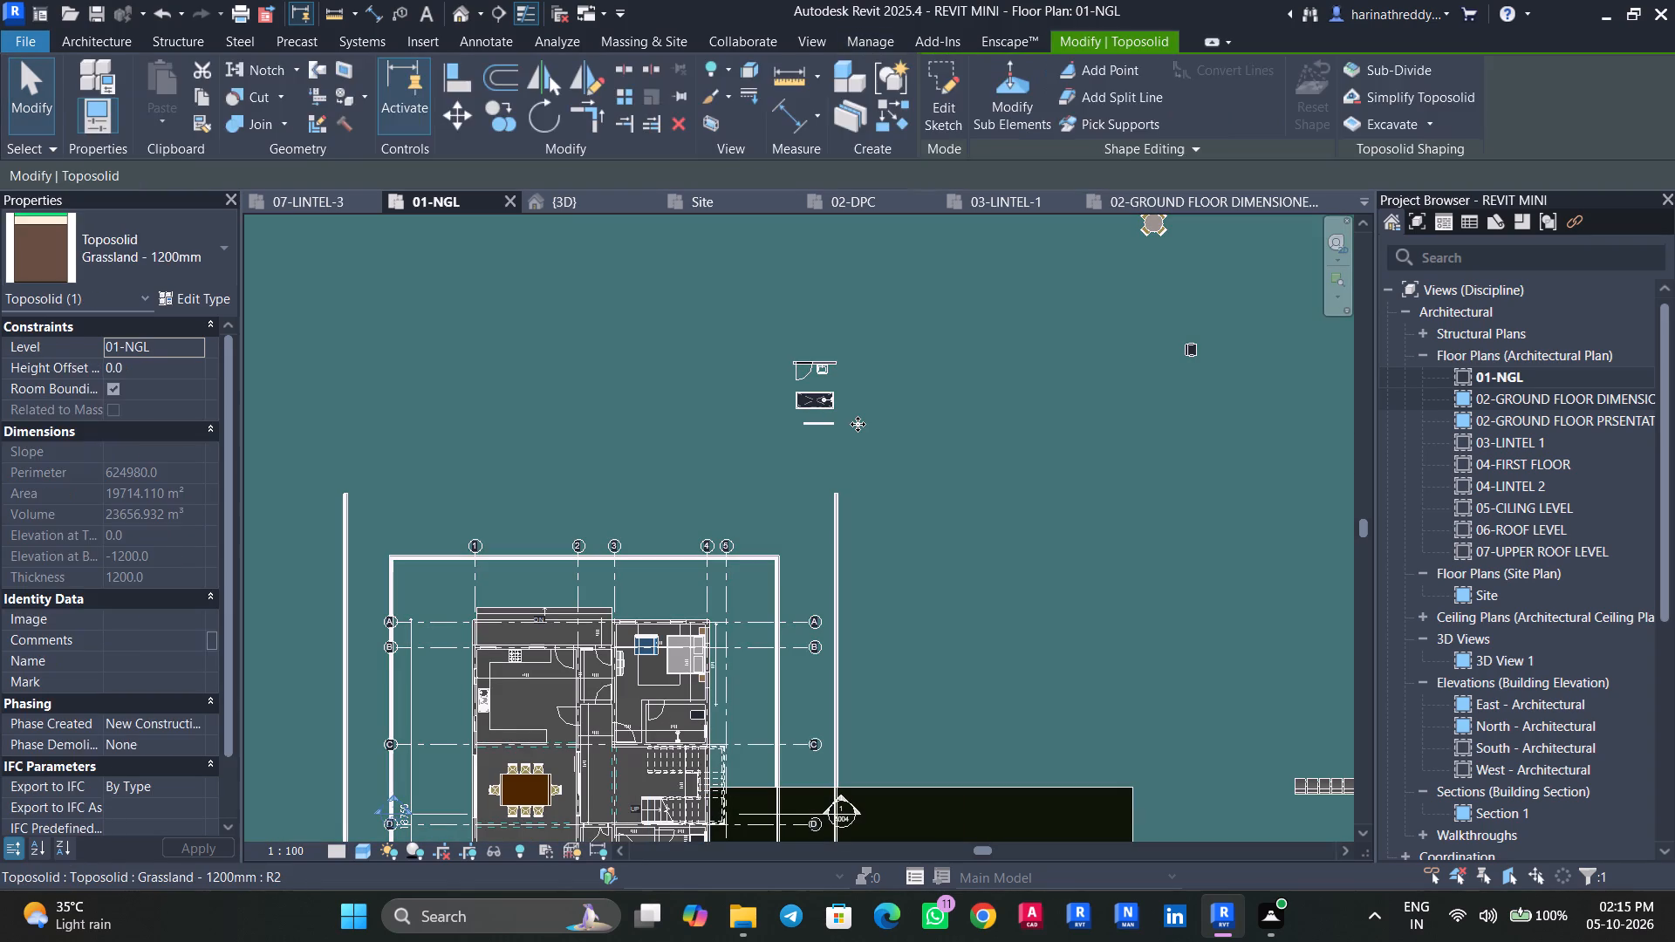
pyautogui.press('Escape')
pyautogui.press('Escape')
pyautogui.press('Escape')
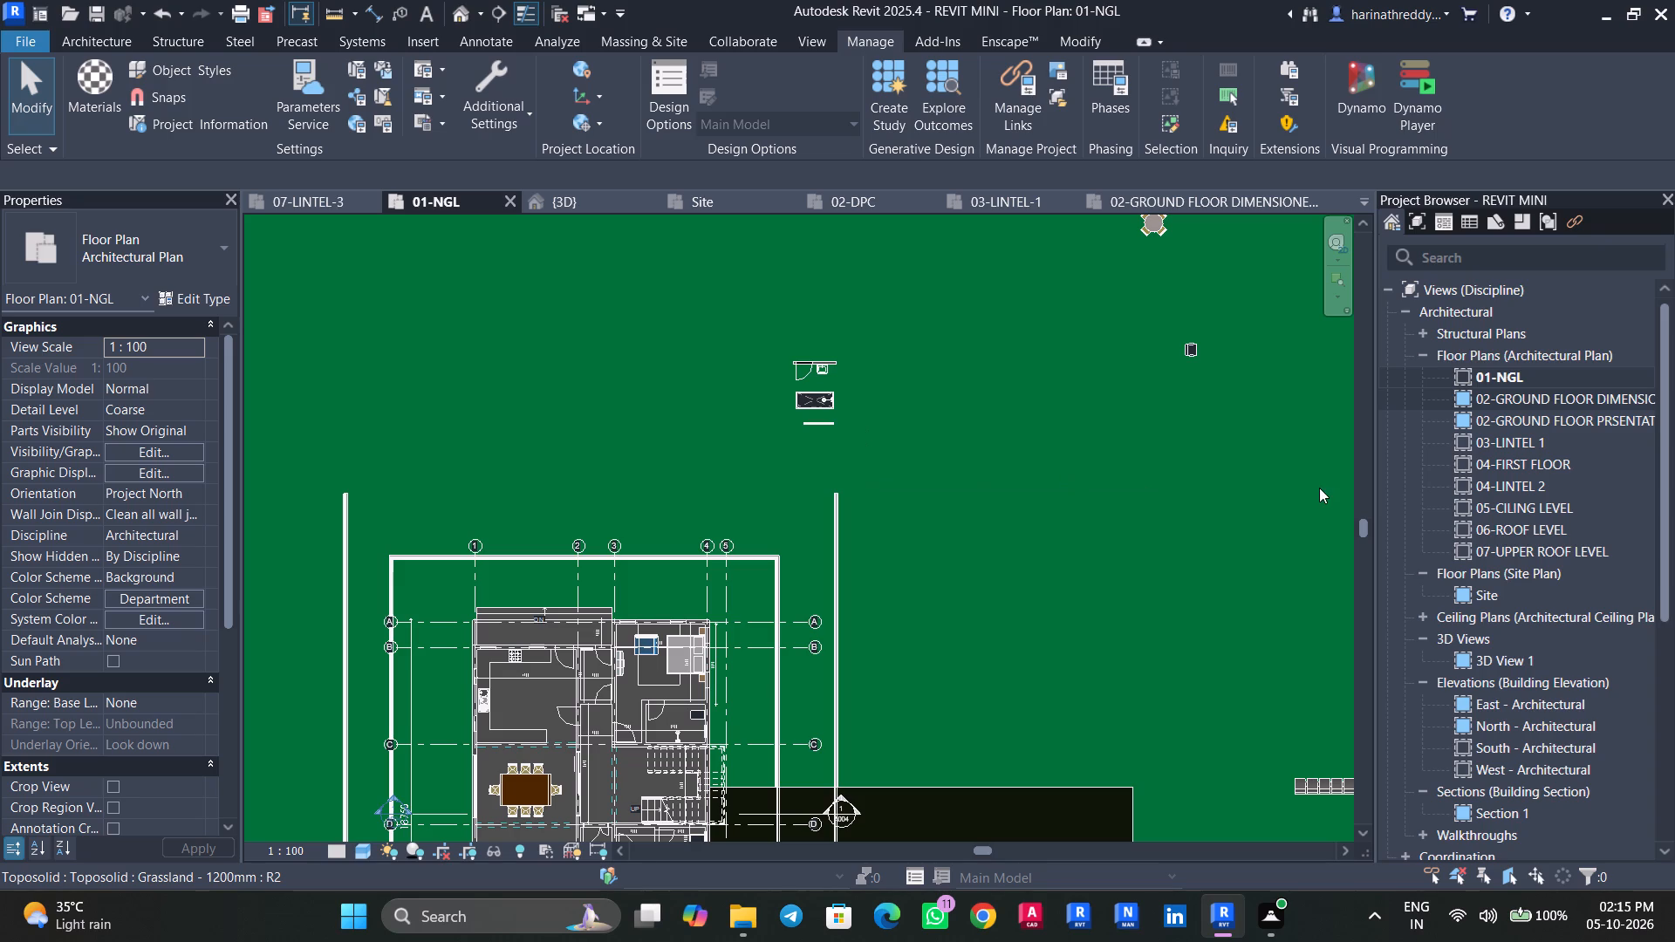
# Return to the 02-GROUND FLOOR DIMENSIONED PLAN view and check the area around the building for loose components.
pyautogui.doubleClick(1514, 403)
pyautogui.scroll(-5, 1133, 488)
pyautogui.scroll(1, 1136, 488)
pyautogui.scroll(-3, 1136, 488)
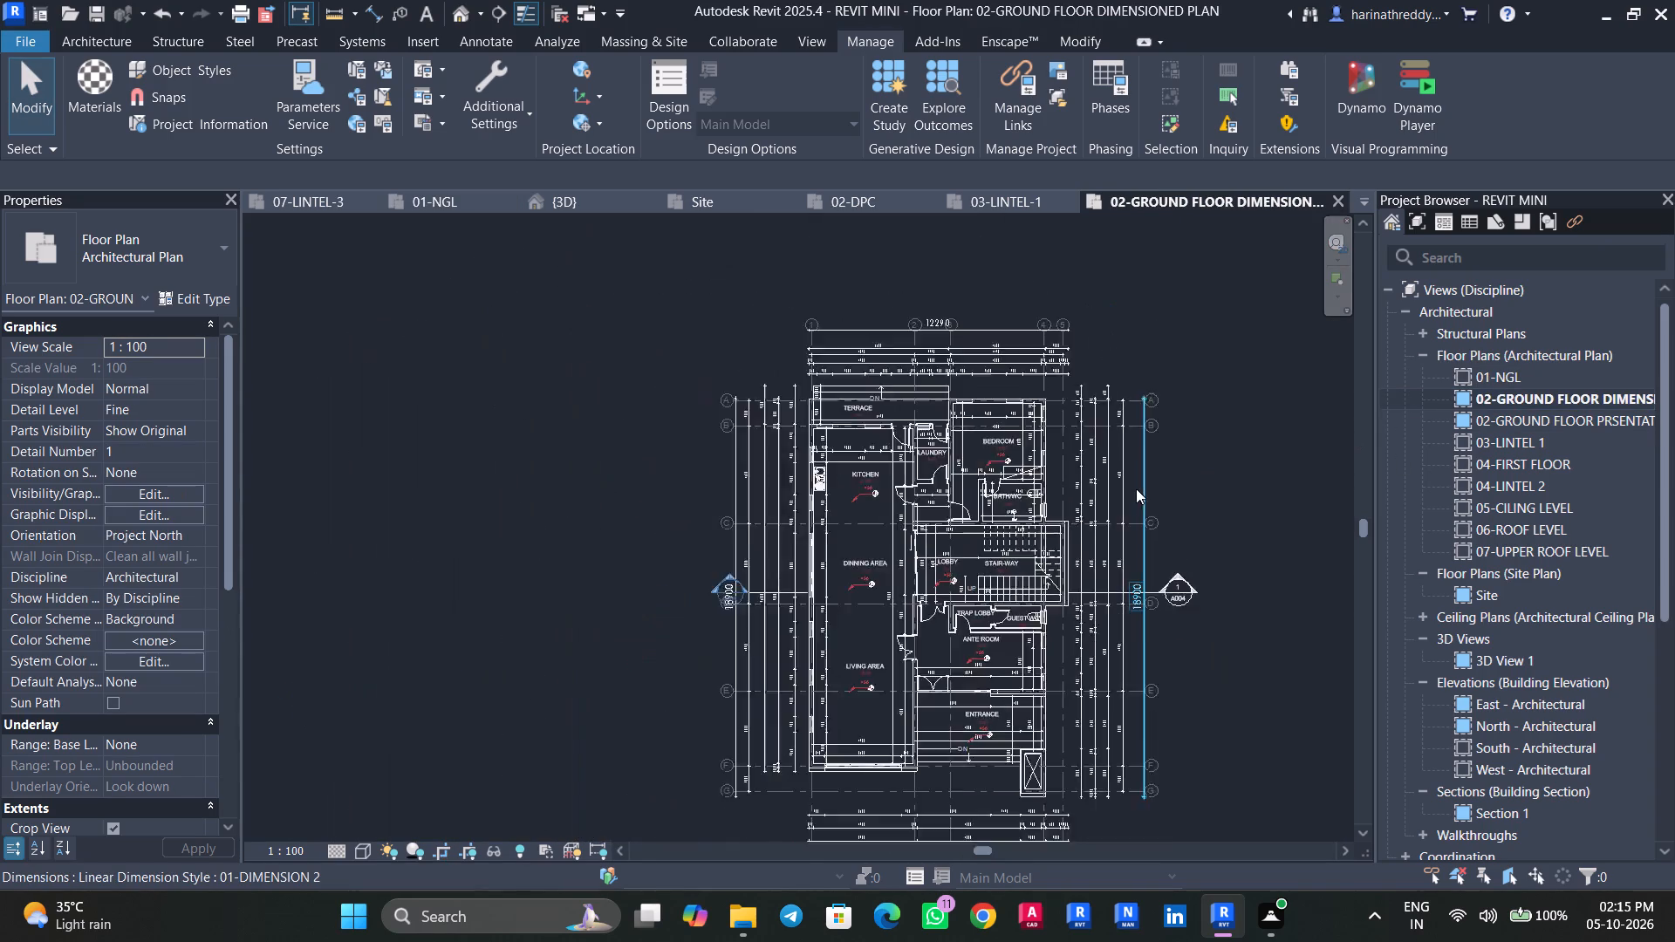
pyautogui.moveTo(1201, 499); pyautogui.dragTo(1046, 420, button='middle')
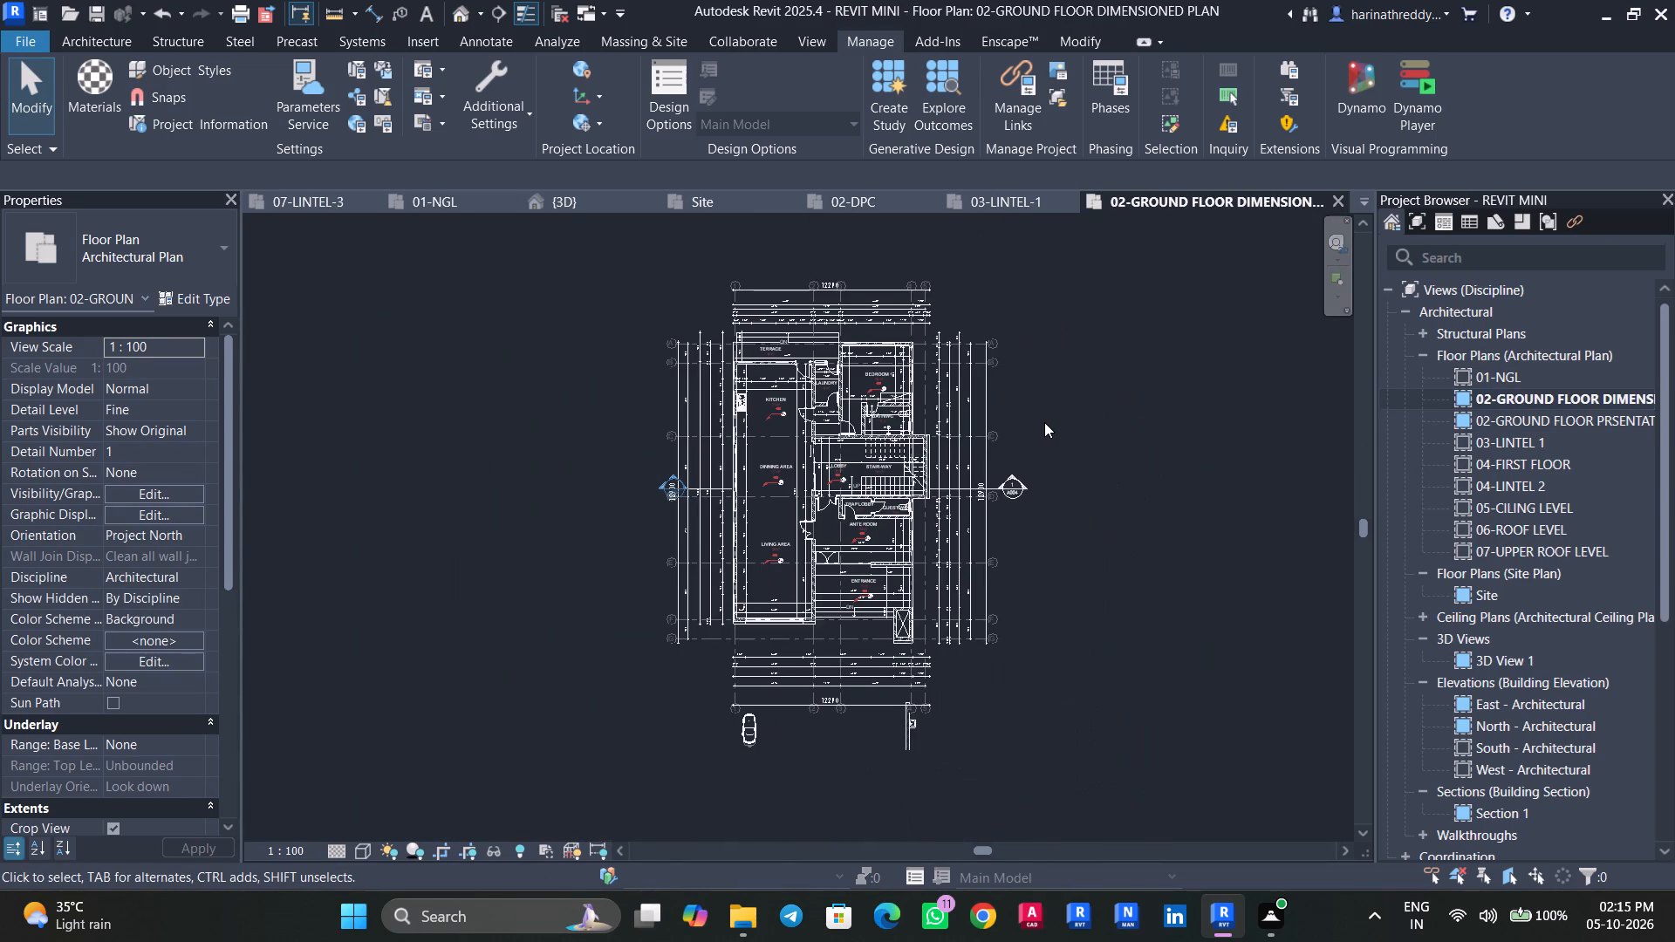
# In the 02-GROUND FLOOR PRSENTATION plan, select the loose component group north of the building plus the two separate pieces northeast of it.
pyautogui.doubleClick(1489, 421)
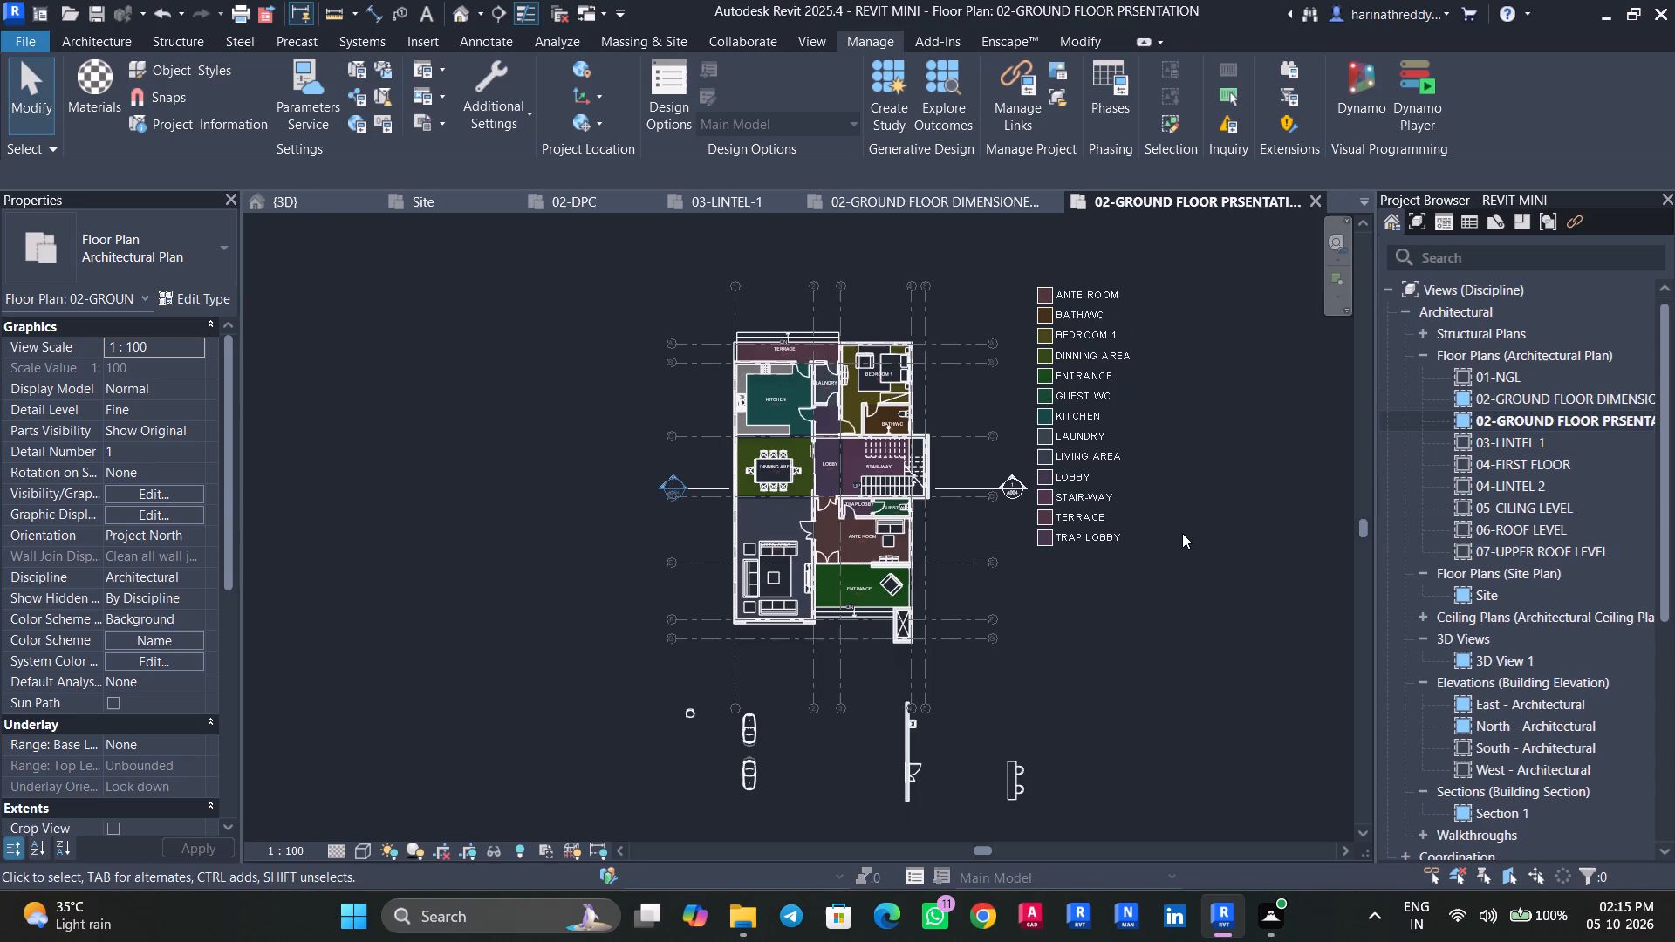
pyautogui.scroll(-6, 1182, 534)
pyautogui.scroll(1, 1182, 534)
pyautogui.scroll(-3, 1182, 534)
pyautogui.moveTo(1210, 448); pyautogui.dragTo(1056, 527, button='middle')
pyautogui.scroll(2, 977, 492)
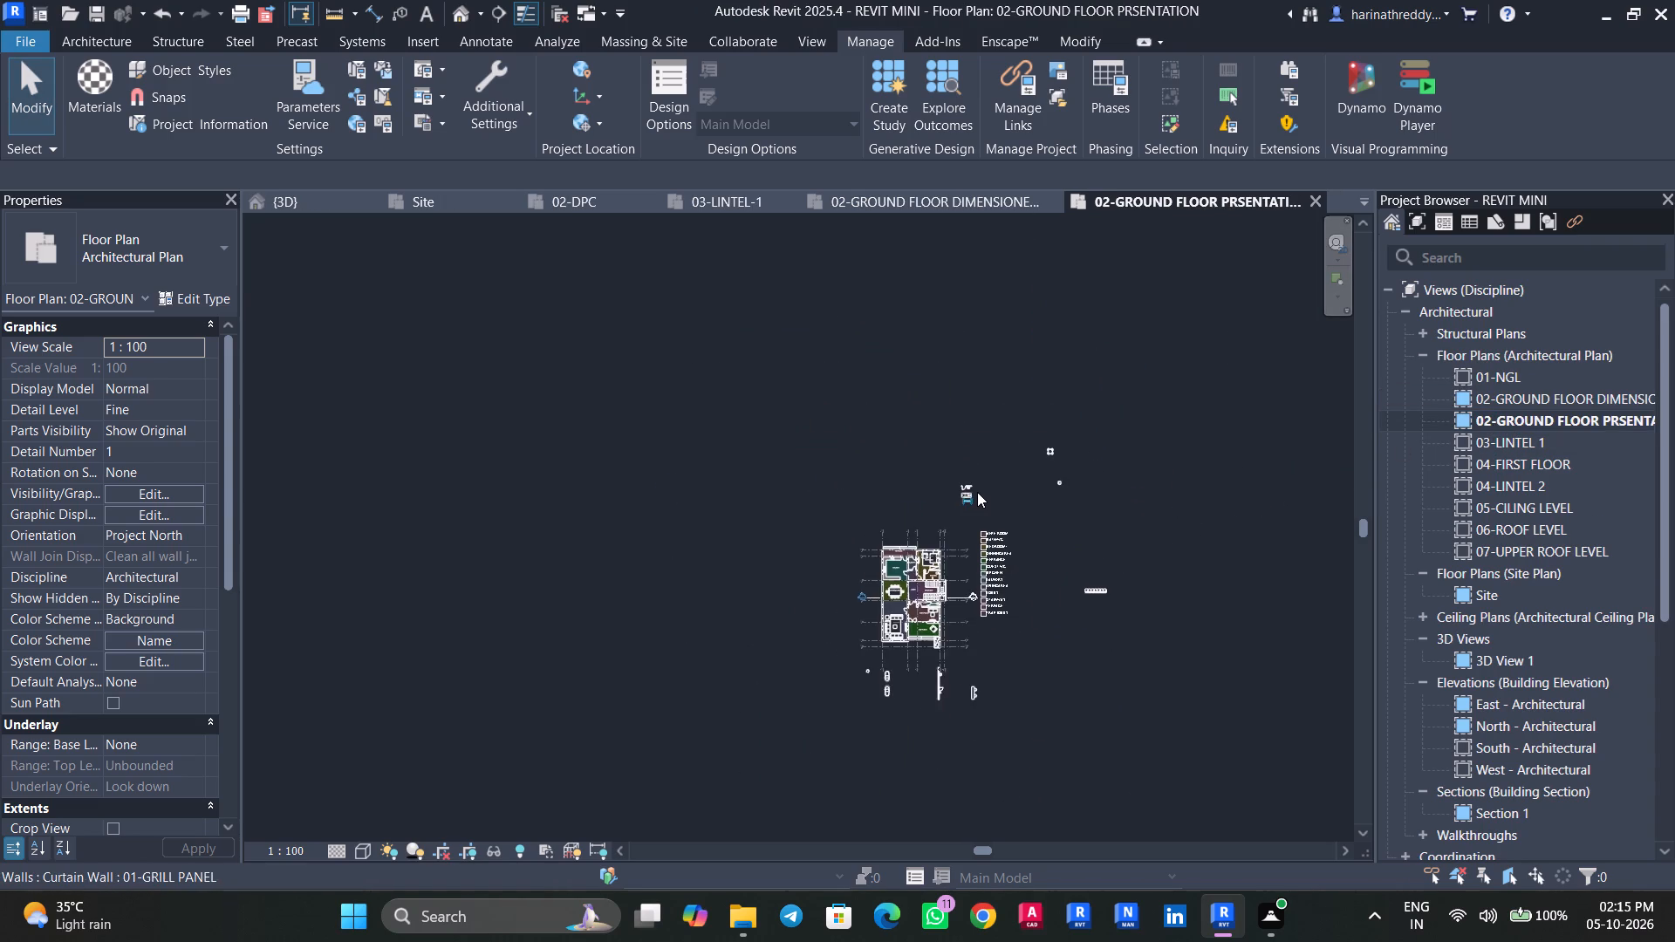
pyautogui.scroll(8, 977, 492)
pyautogui.moveTo(847, 425); pyautogui.dragTo(1022, 584)
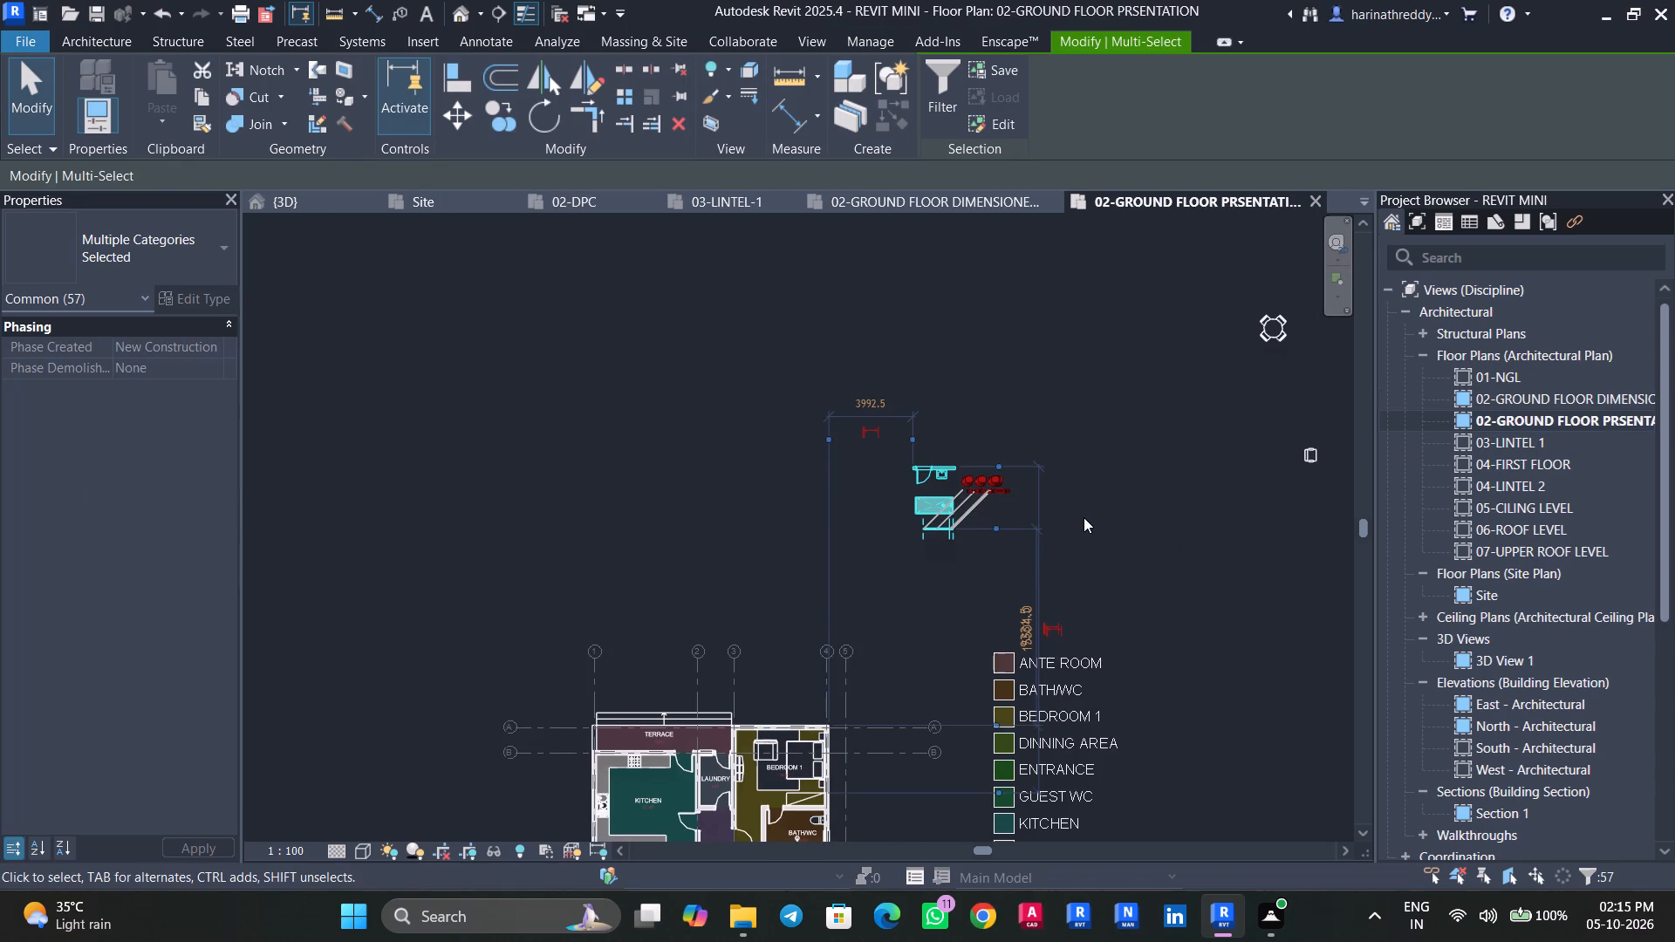
pyautogui.moveTo(1164, 549); pyautogui.dragTo(1109, 516, button='middle')
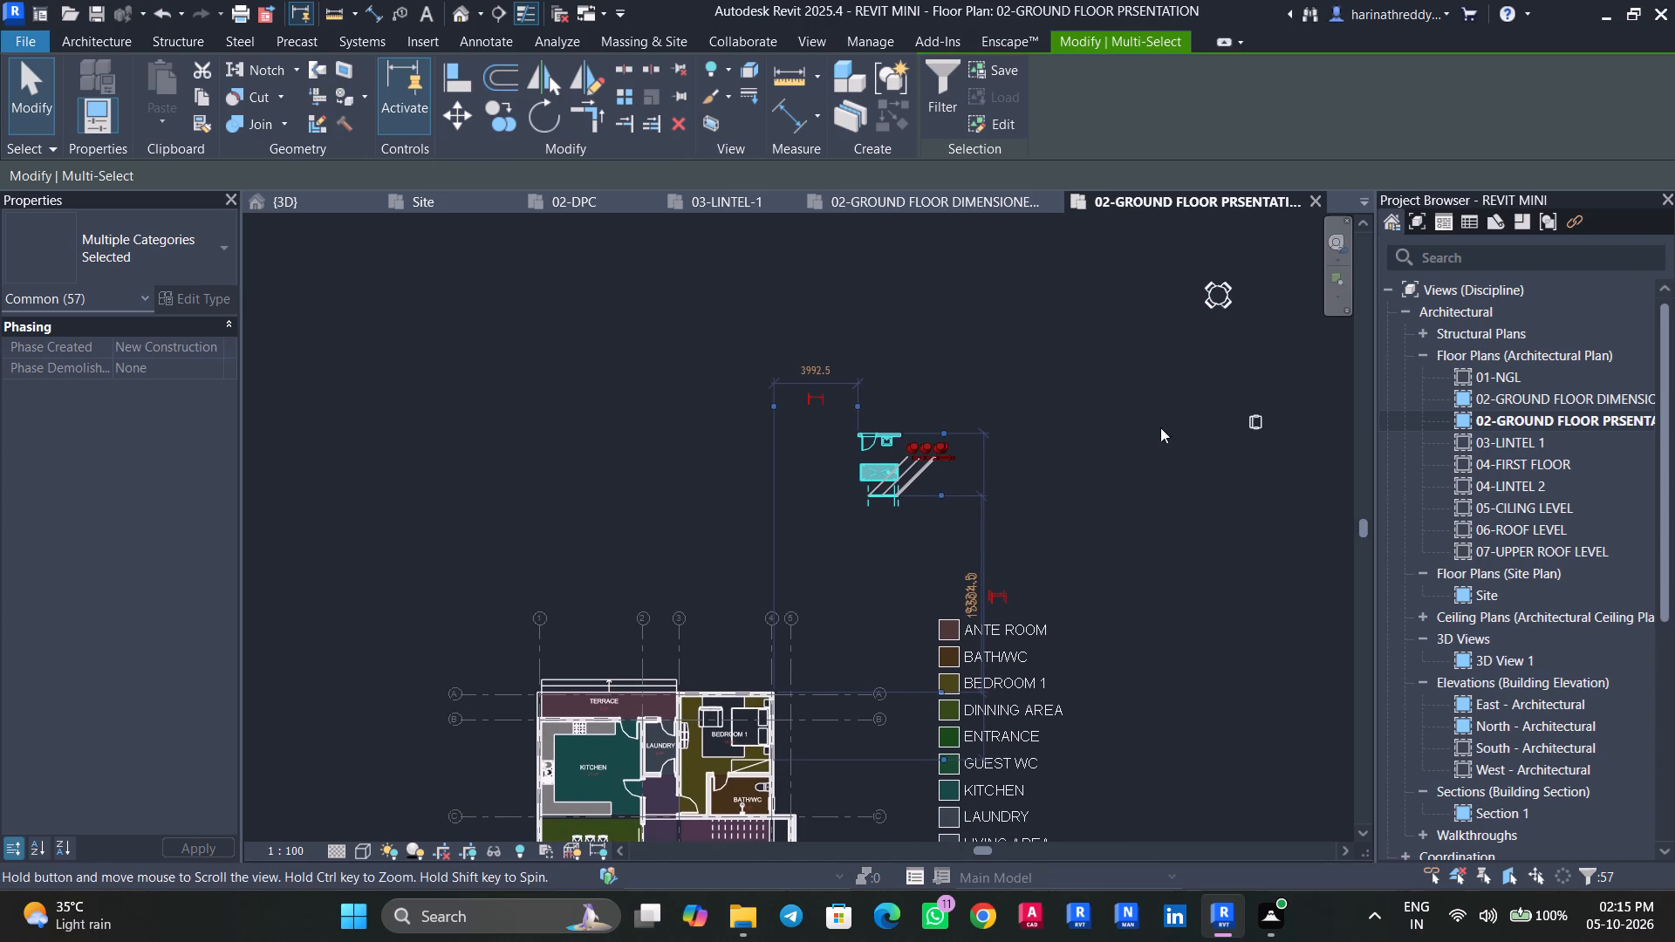
pyautogui.keyDown('ctrl'); pyautogui.click(1219, 290); pyautogui.keyUp('ctrl')
pyautogui.keyDown('ctrl'); pyautogui.click(1260, 419); pyautogui.keyUp('ctrl')
# Add the long segmented component east of the room colour legend to the selection.
pyautogui.moveTo(1235, 502); pyautogui.dragTo(1171, 388, button='middle')
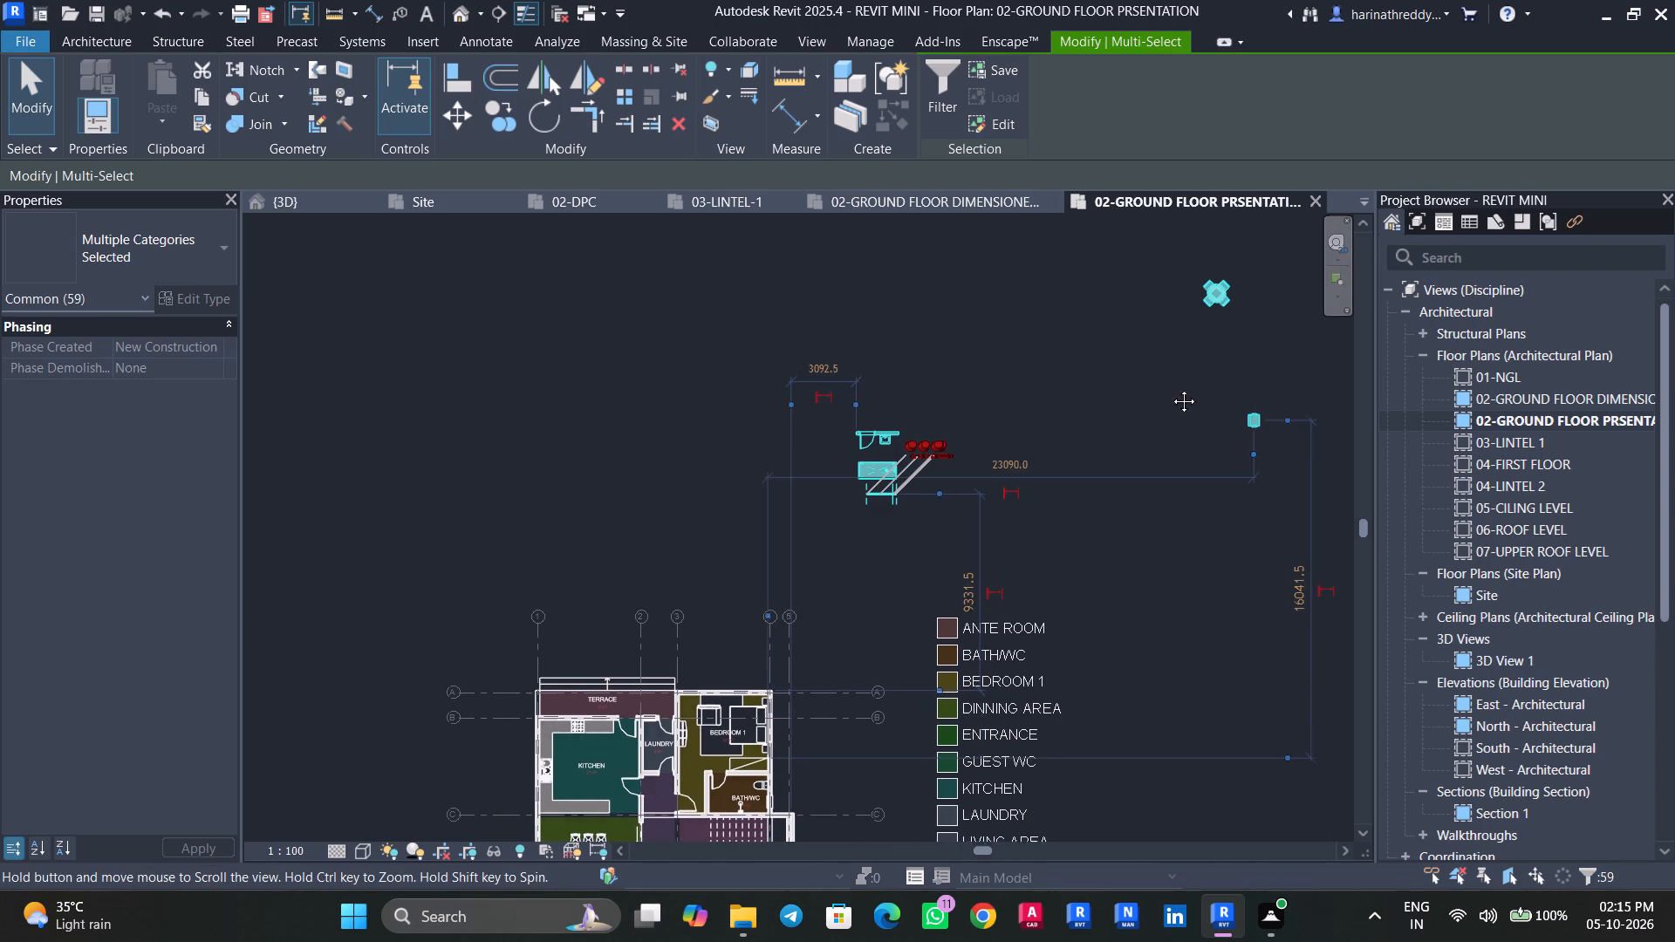
pyautogui.moveTo(1171, 388); pyautogui.dragTo(1153, 225, button='middle')
pyautogui.moveTo(1119, 510); pyautogui.dragTo(1073, 337, button='middle')
pyautogui.scroll(5, 471, 464)
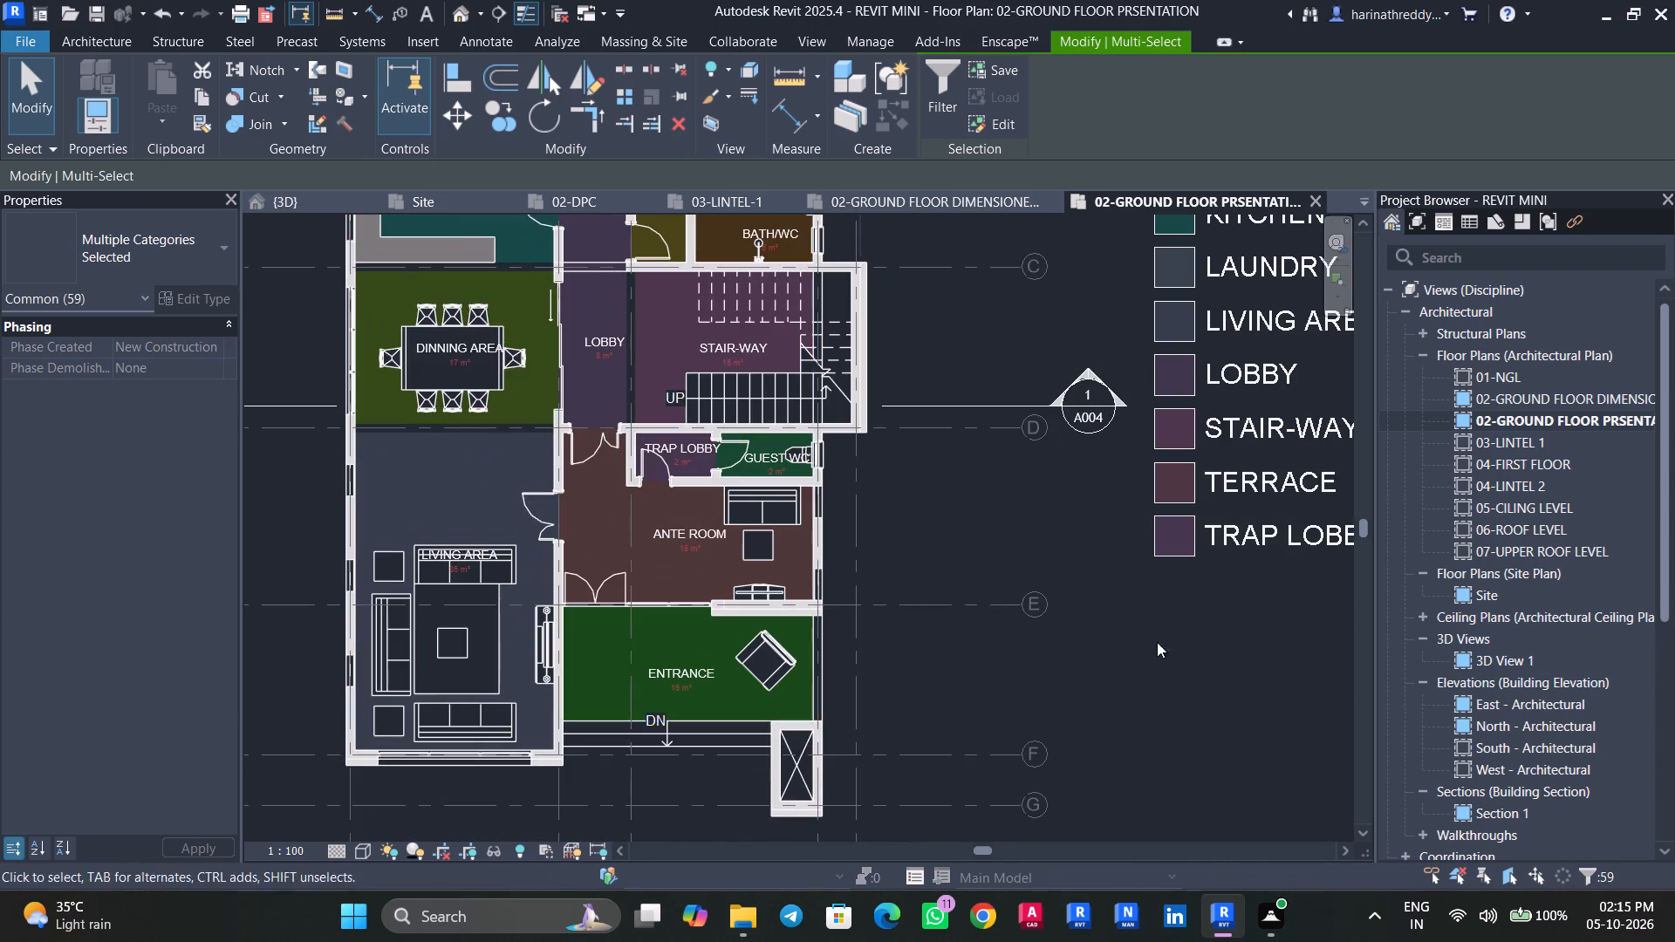
pyautogui.scroll(3, 582, 578)
pyautogui.scroll(-9, 582, 578)
pyautogui.moveTo(948, 632); pyautogui.dragTo(907, 610, button='middle')
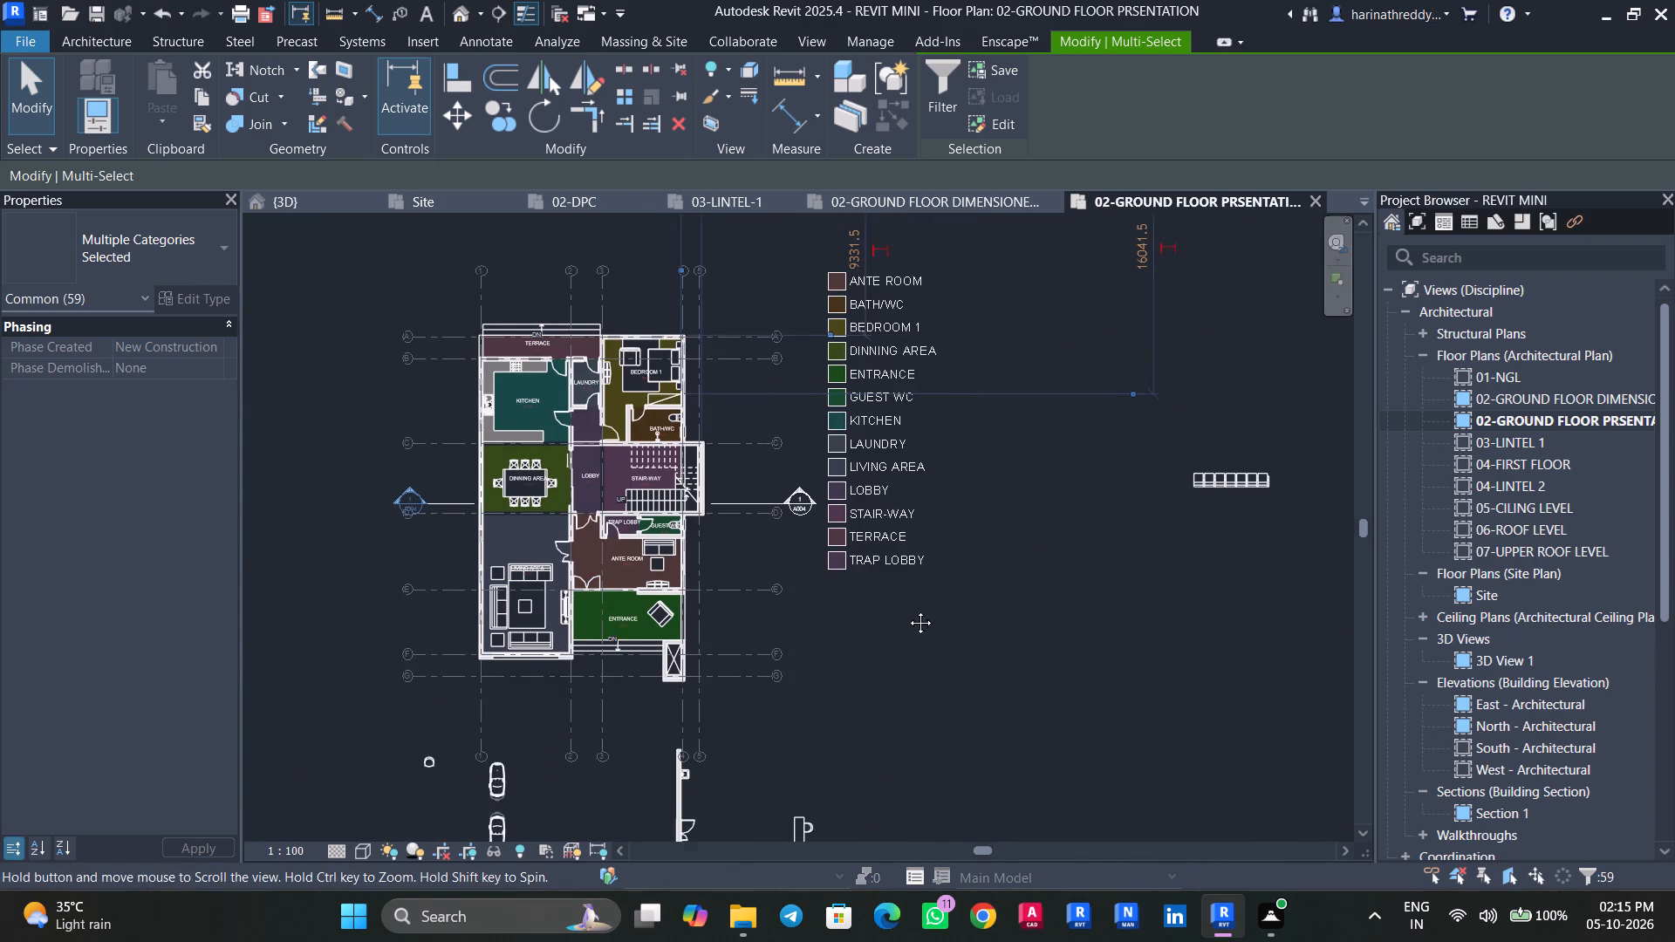
pyautogui.moveTo(907, 610); pyautogui.dragTo(895, 607, button='middle')
pyautogui.moveTo(957, 626); pyautogui.dragTo(948, 509, button='middle')
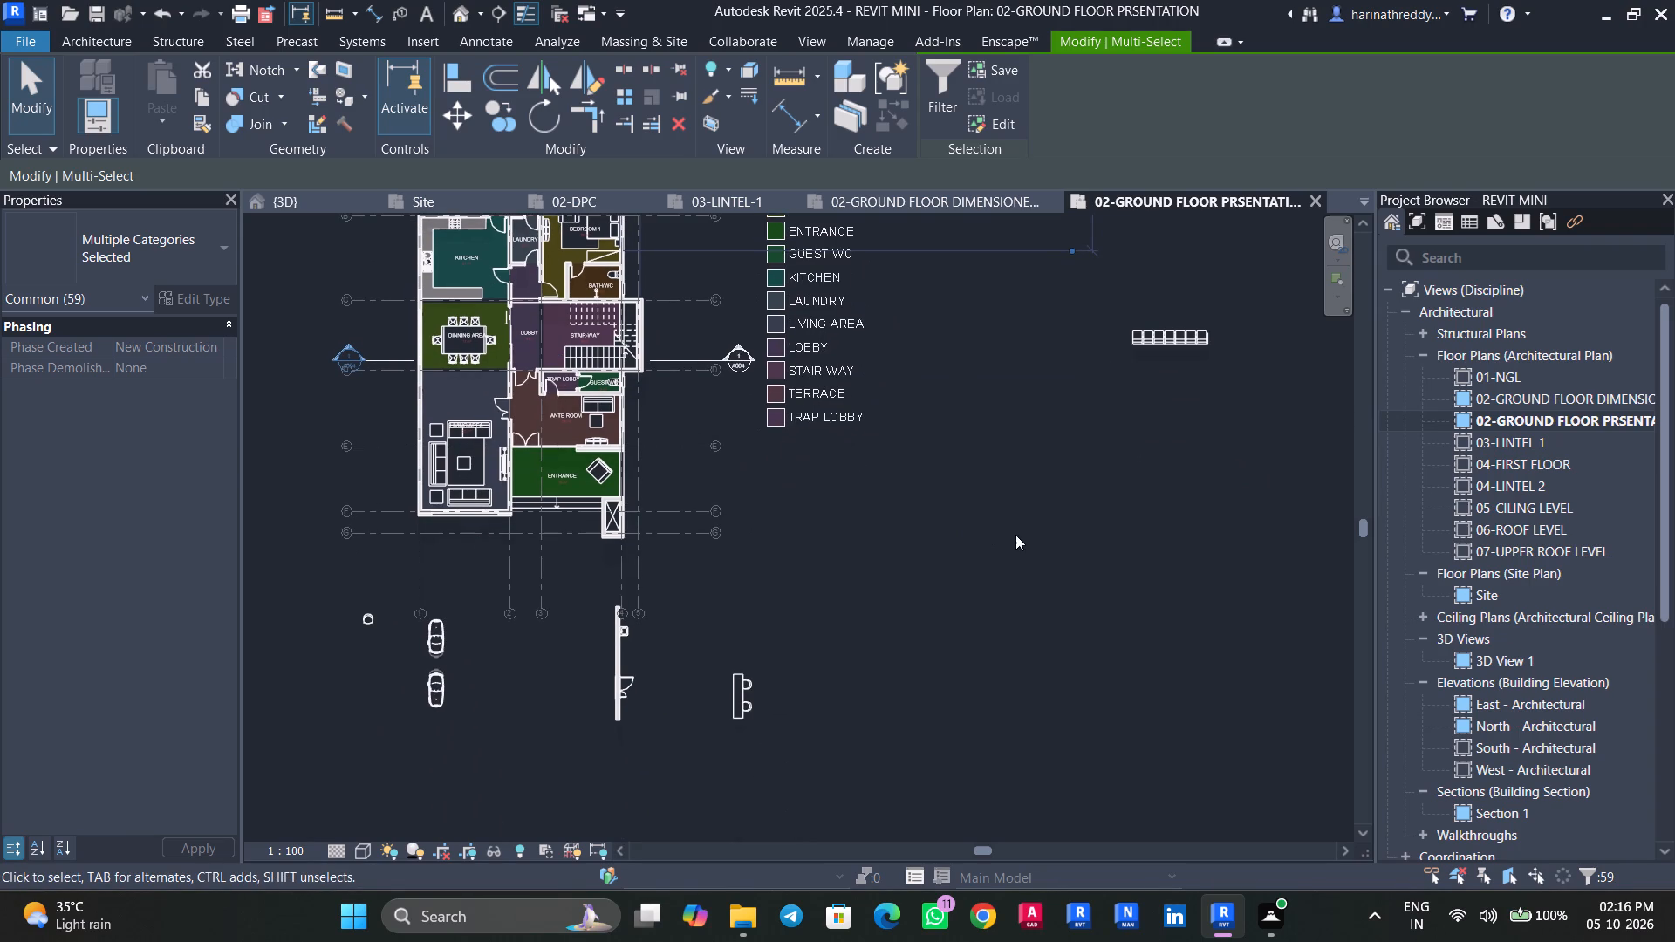
pyautogui.keyDown('ctrl'); pyautogui.moveTo(1106, 303); pyautogui.dragTo(1269, 421); pyautogui.keyUp('ctrl')
# Add the freestanding wall hosting the door south of the building and the counter's upper chair to the selection.
pyautogui.scroll(-6, 1121, 550)
pyautogui.scroll(1, 1122, 549)
pyautogui.scroll(-1, 1122, 549)
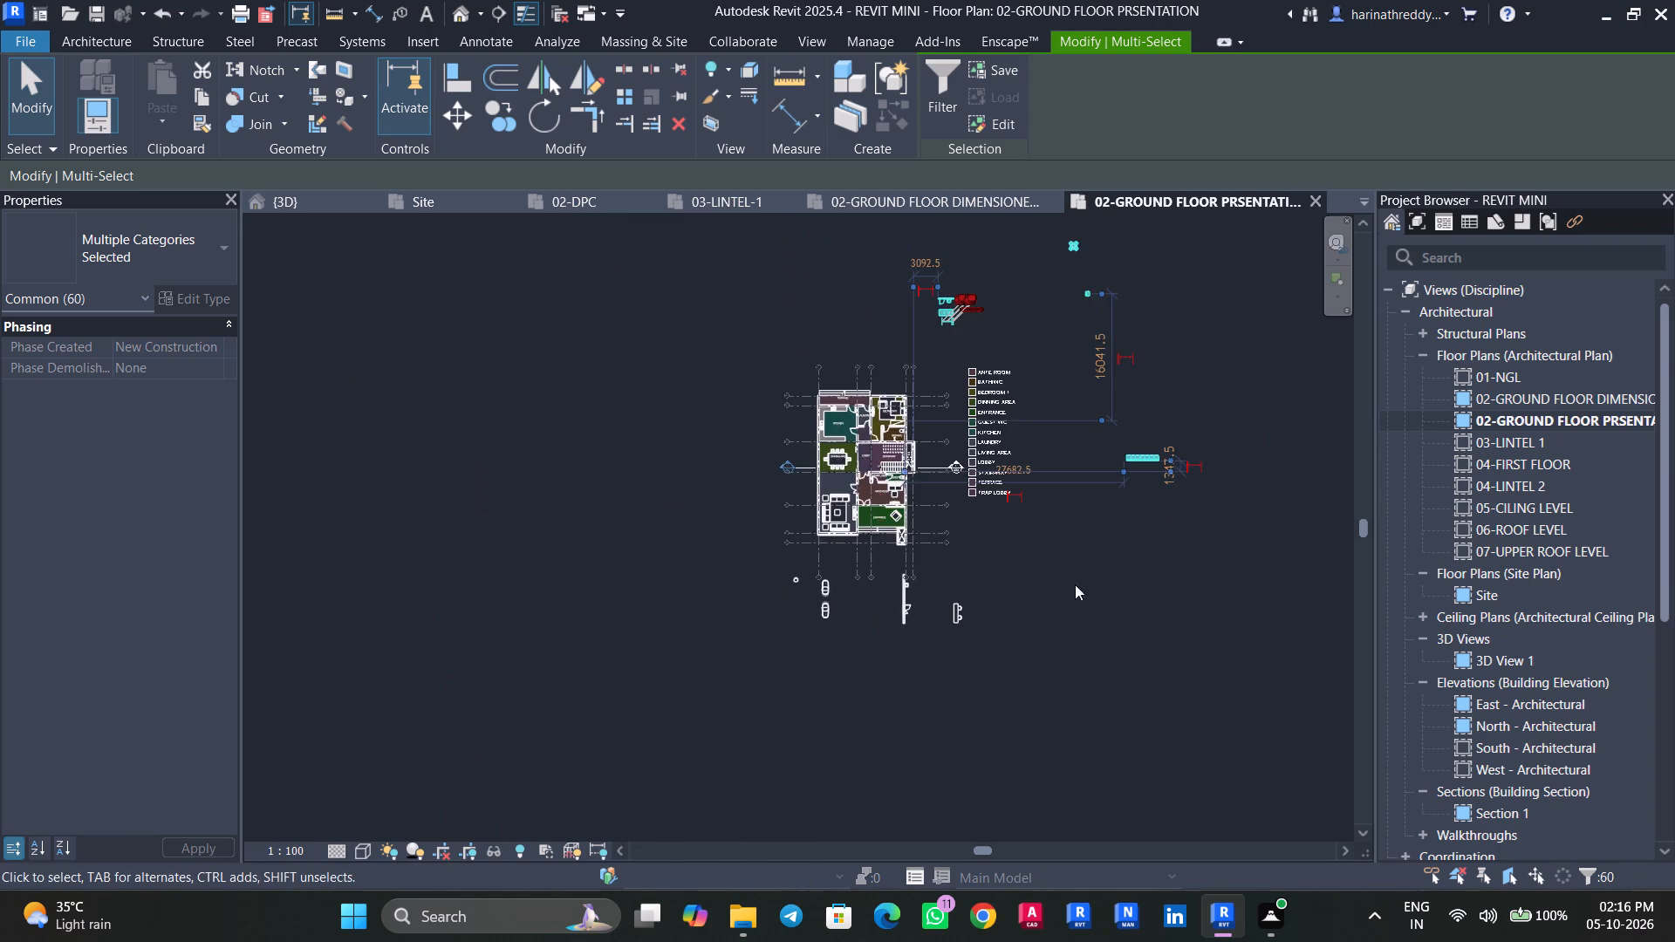
pyautogui.scroll(3, 920, 626)
pyautogui.scroll(-1, 920, 626)
pyautogui.scroll(7, 920, 626)
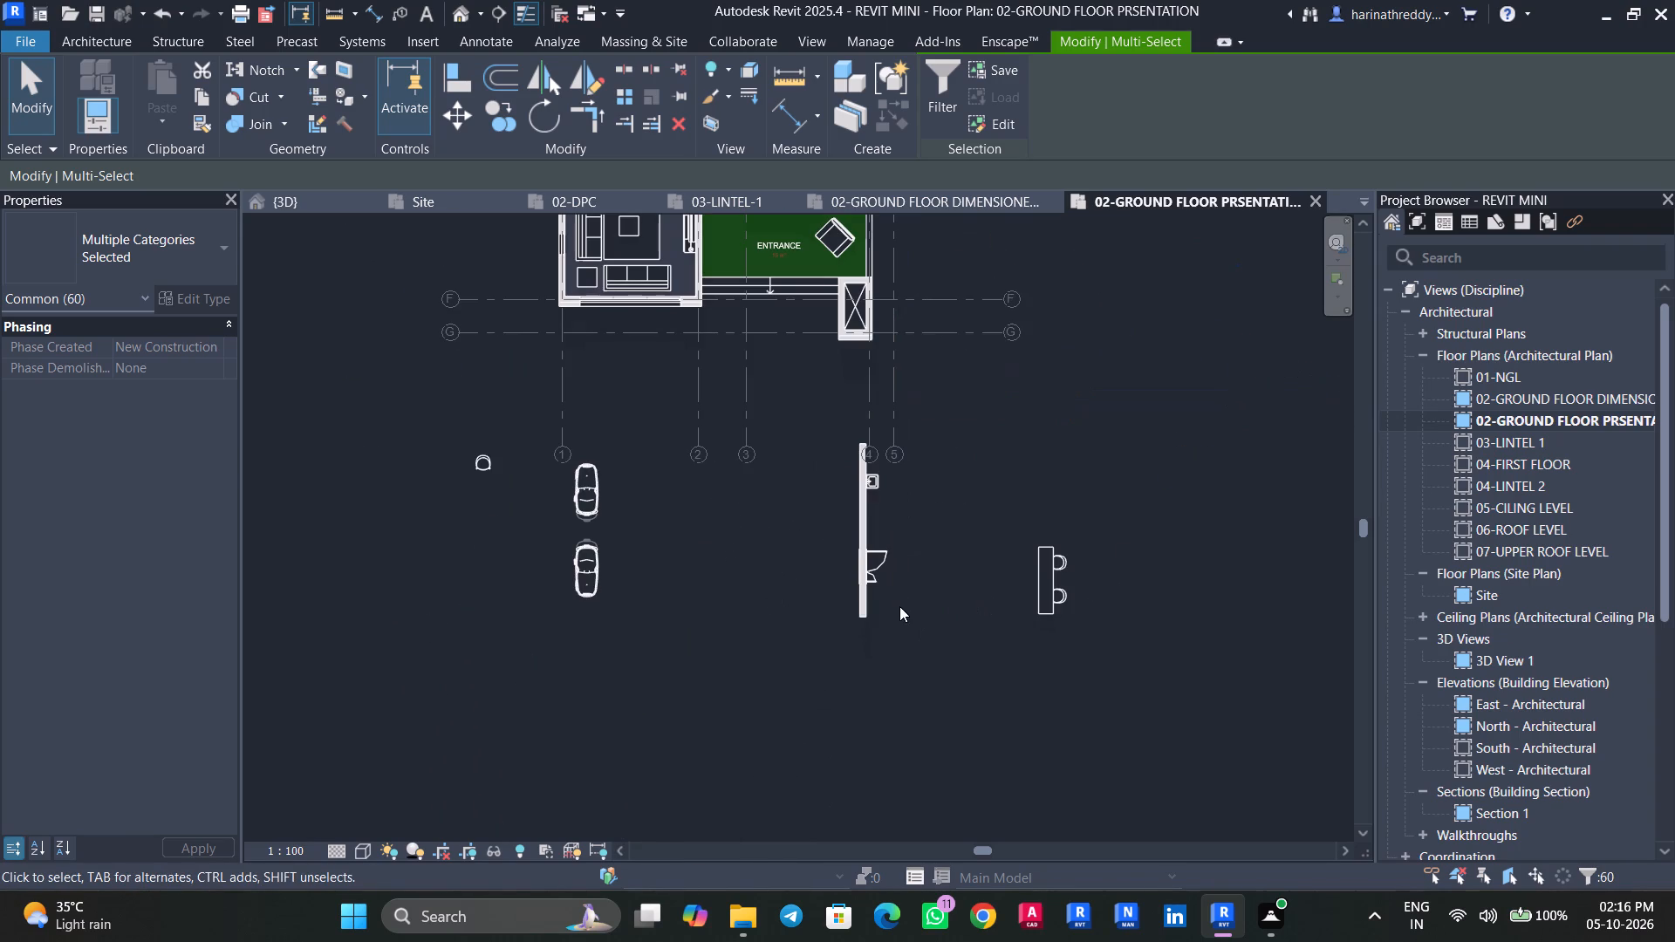
pyautogui.scroll(6, 899, 605)
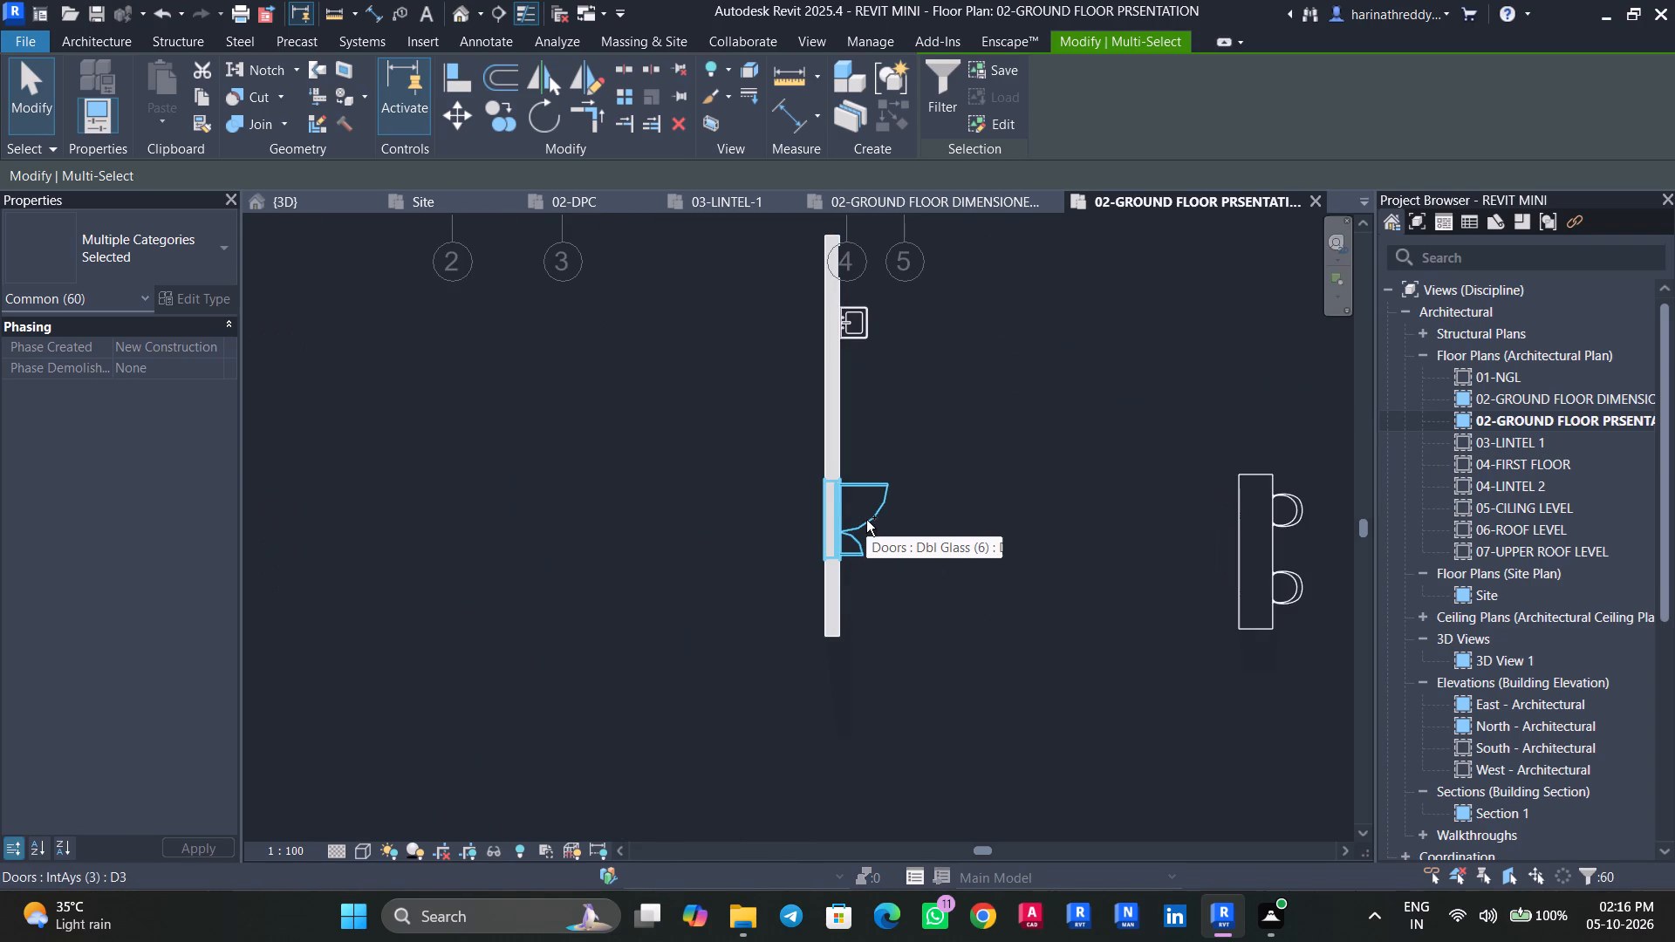
pyautogui.keyDown('ctrl'); pyautogui.click(834, 442); pyautogui.keyUp('ctrl')
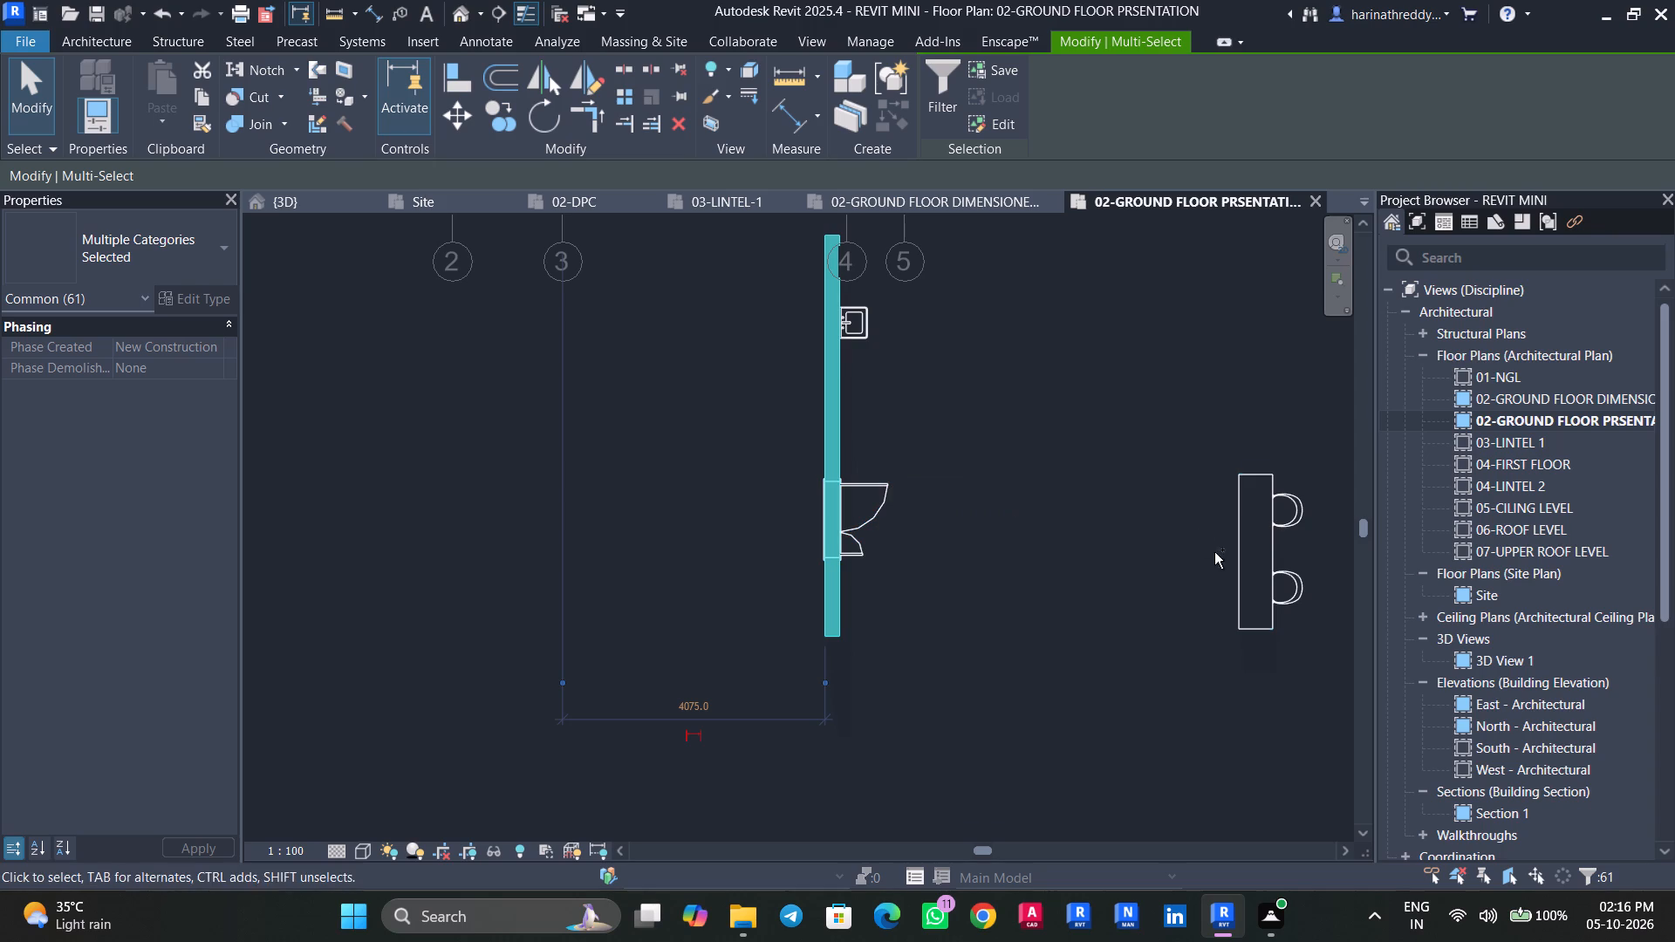
pyautogui.keyDown('ctrl'); pyautogui.click(1300, 510); pyautogui.keyUp('ctrl')
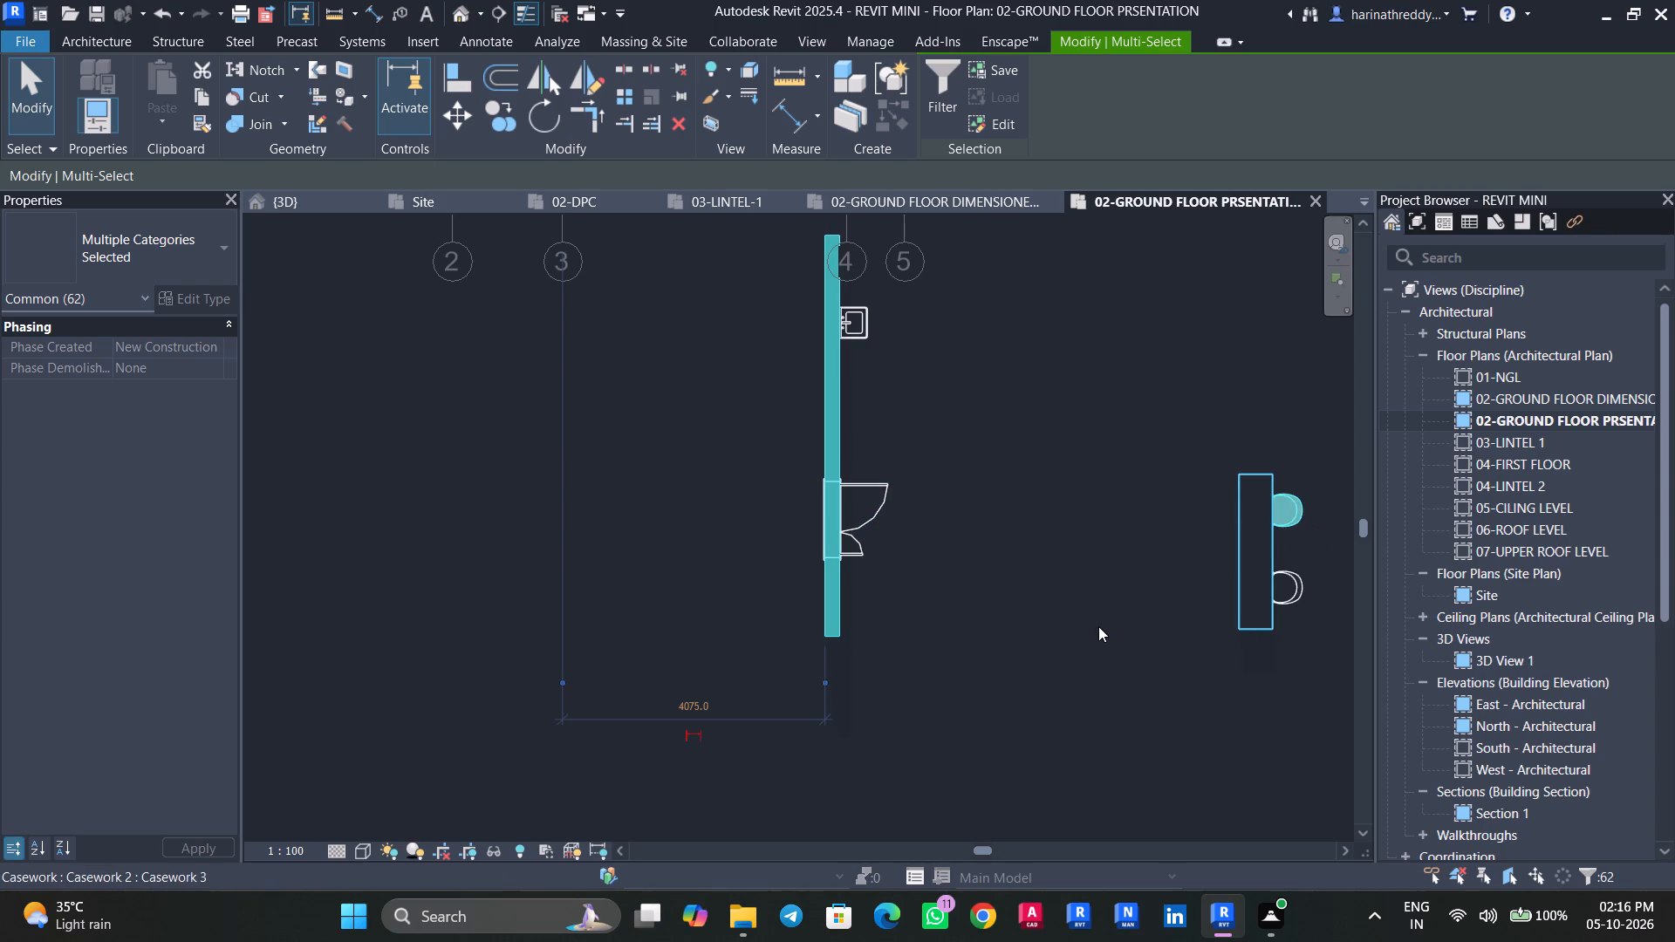
# Add the 01-225 WALL MAIN wall between the living area and the entrance to the selection.
pyautogui.scroll(-3, 770, 605)
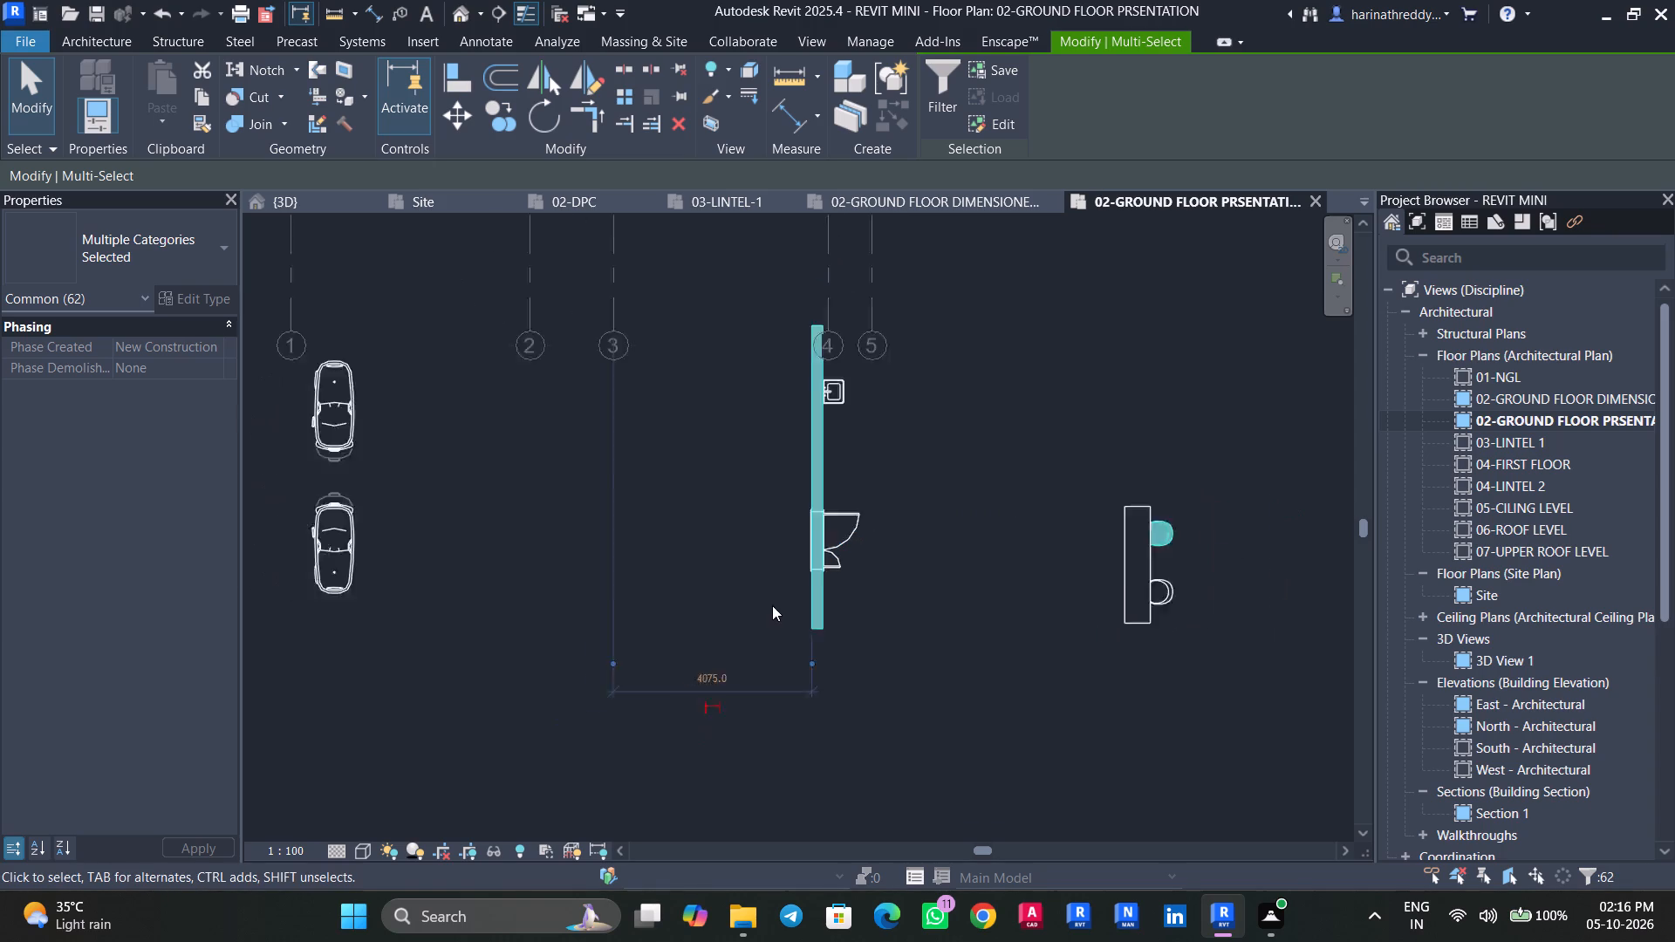
pyautogui.moveTo(751, 593); pyautogui.dragTo(827, 681, button='middle')
pyautogui.scroll(-4, 829, 682)
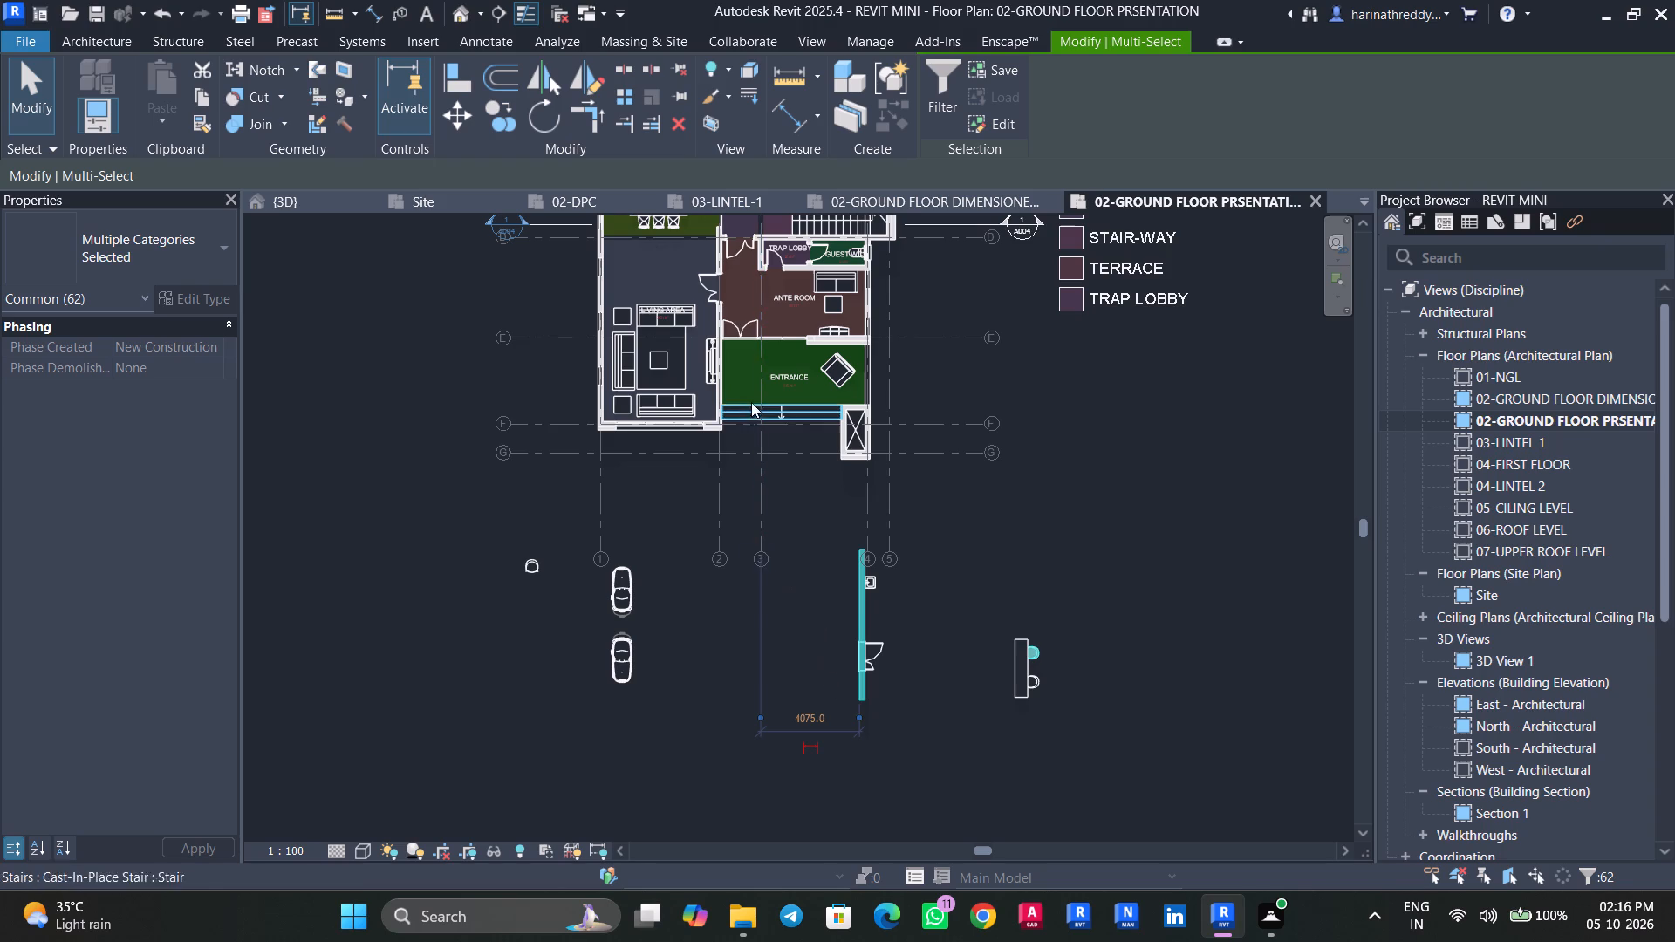
pyautogui.scroll(15, 738, 336)
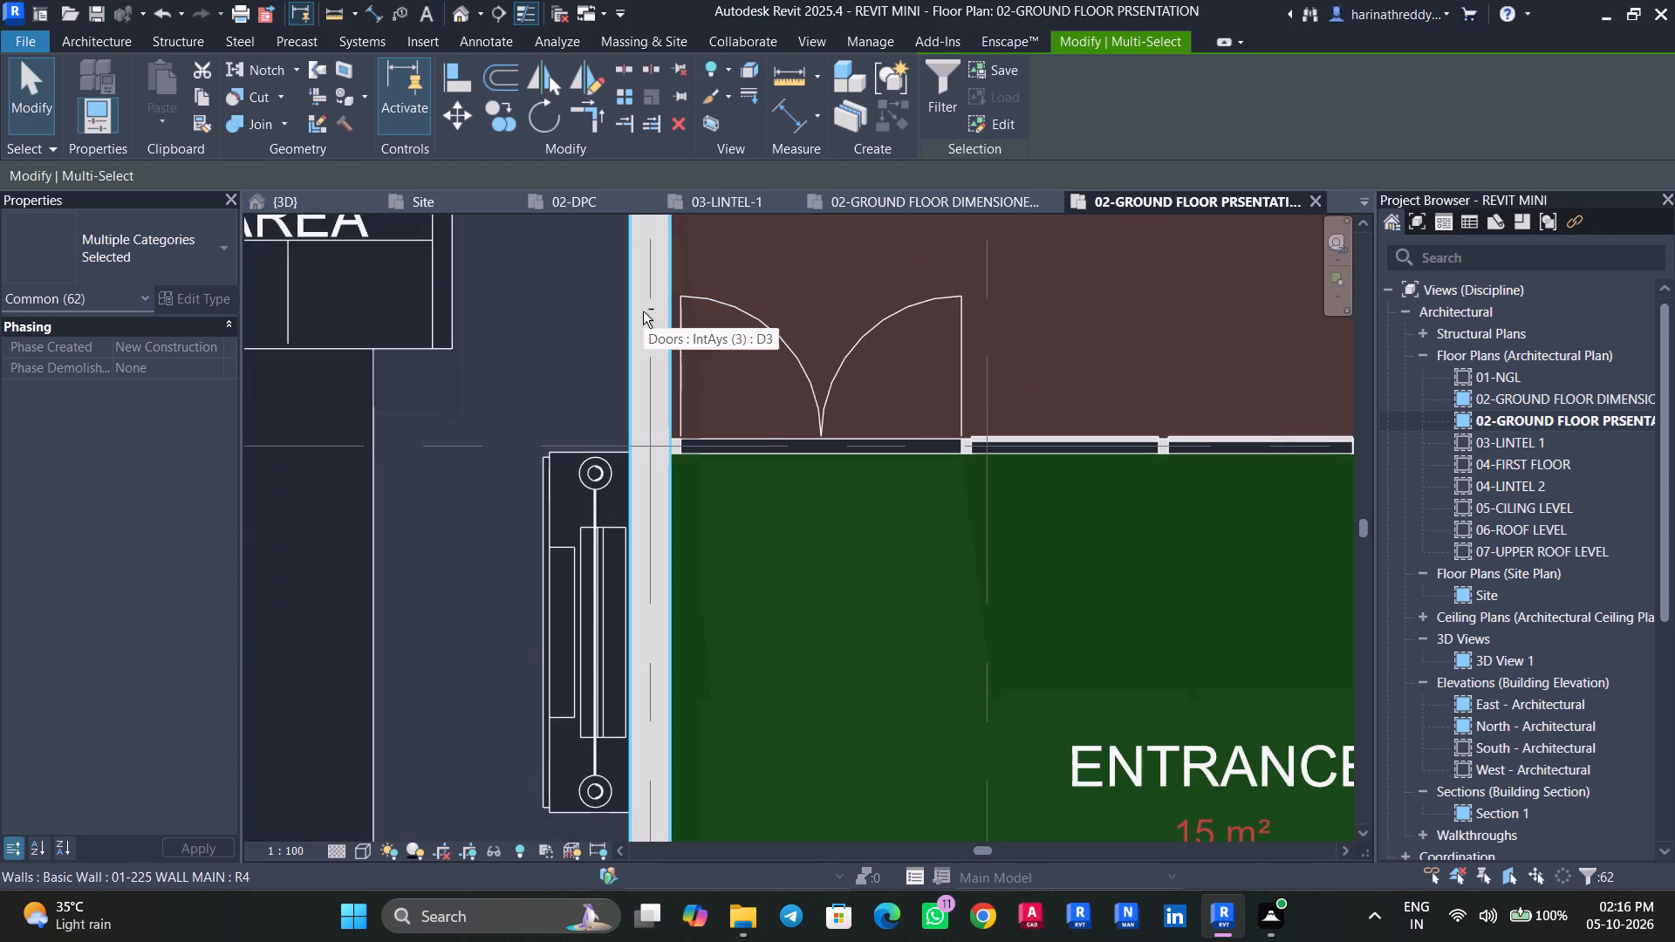
pyautogui.keyDown('ctrl'); pyautogui.click(641, 313); pyautogui.keyUp('ctrl')
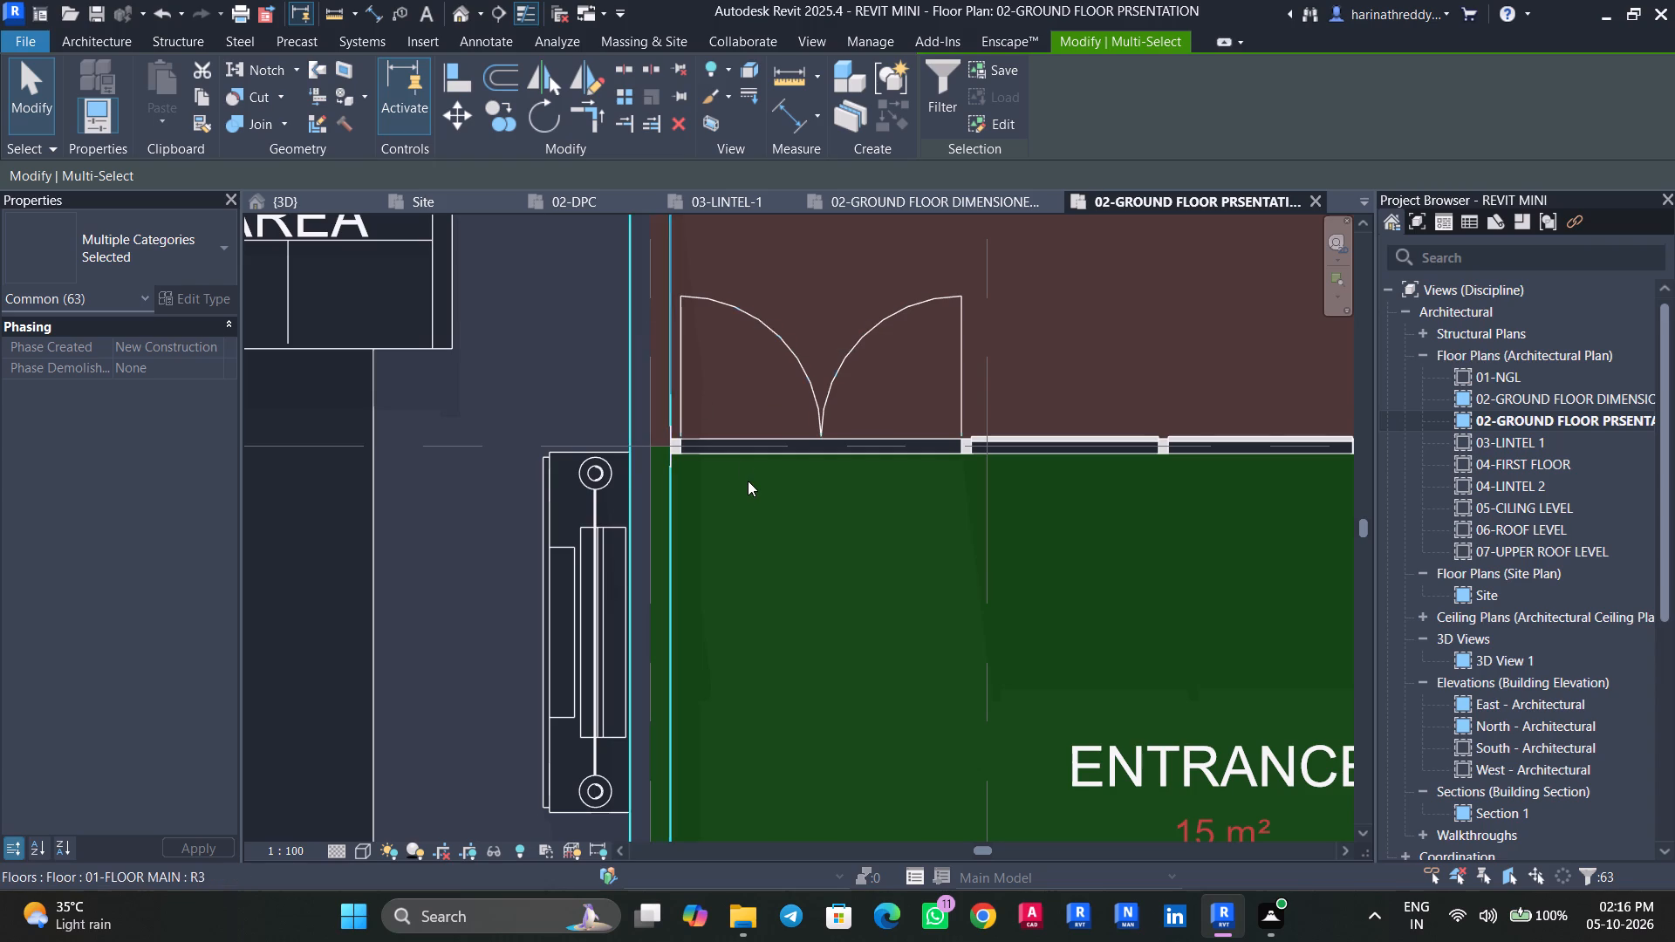
pyautogui.scroll(-3, 748, 481)
pyautogui.scroll(1, 748, 481)
pyautogui.scroll(-10, 748, 481)
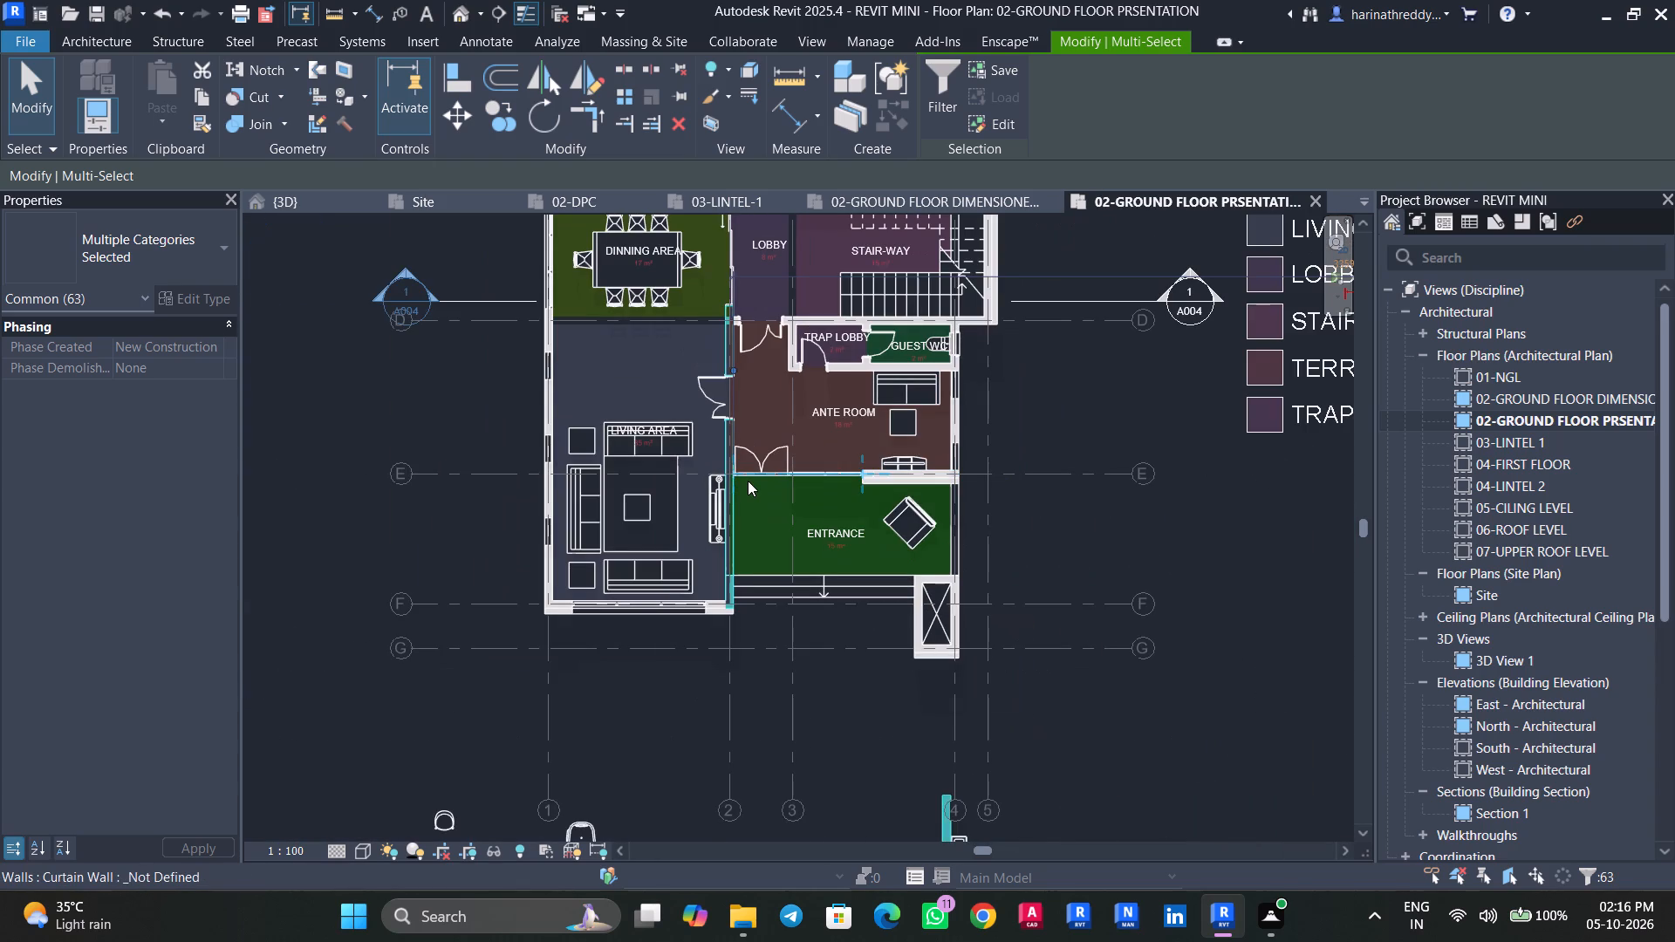
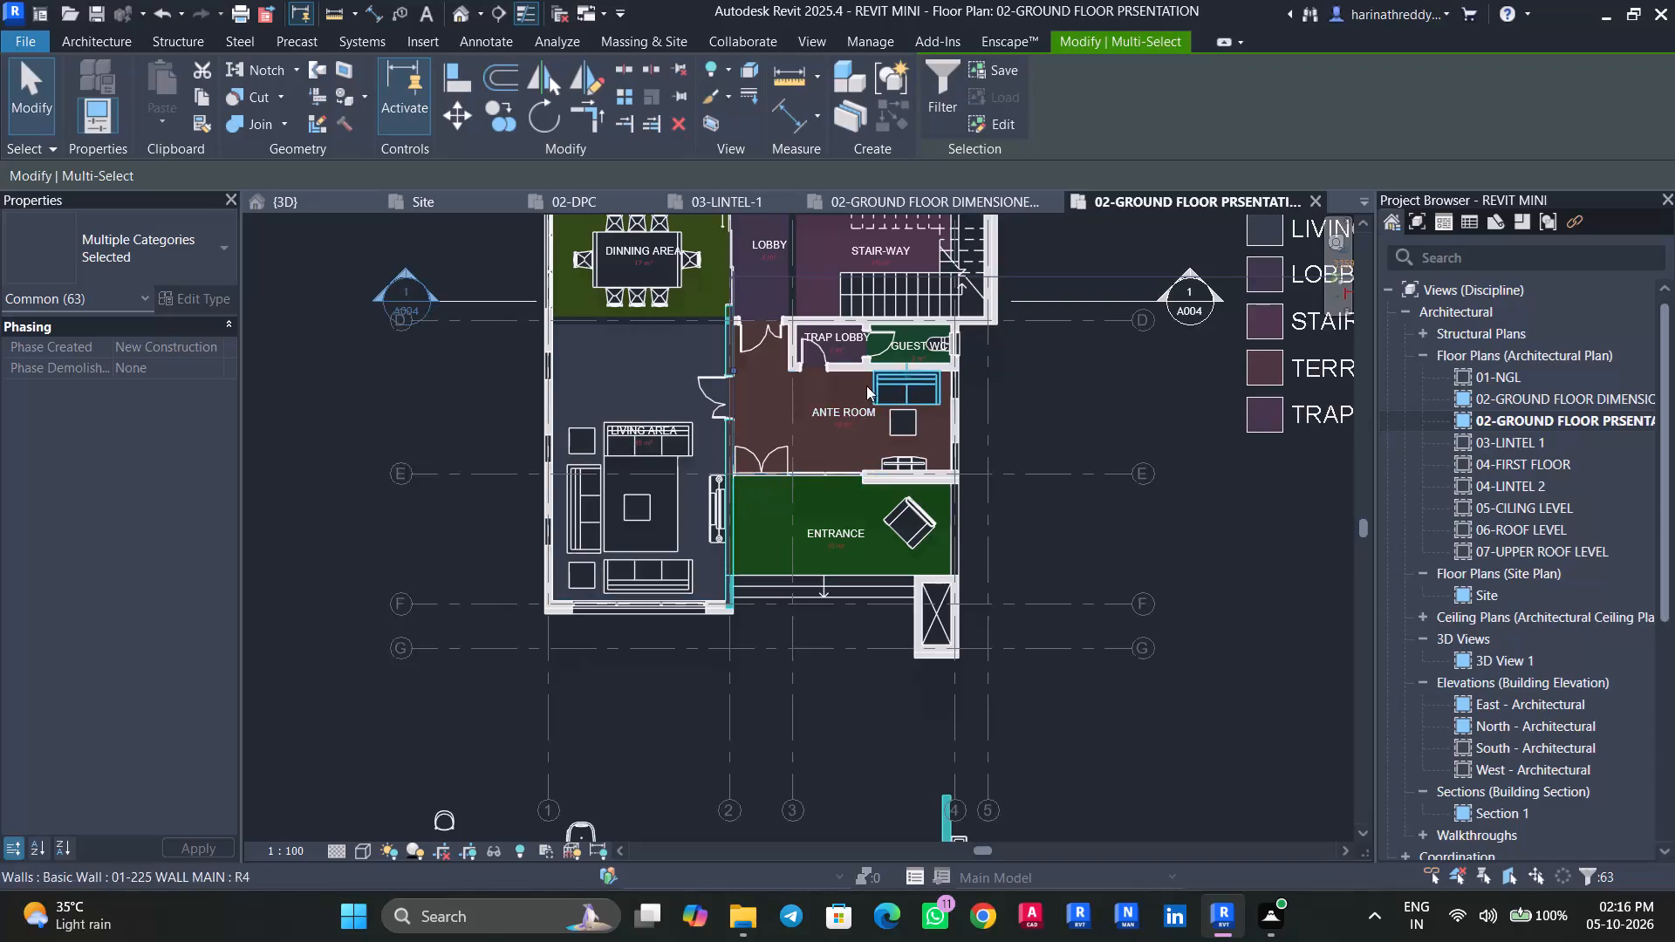
# Add the stair and the walls around the trap lobby and guest WC to the current selection.
pyautogui.scroll(4, 851, 365)
pyautogui.keyDown('ctrl'); pyautogui.click(832, 369); pyautogui.keyUp('ctrl')
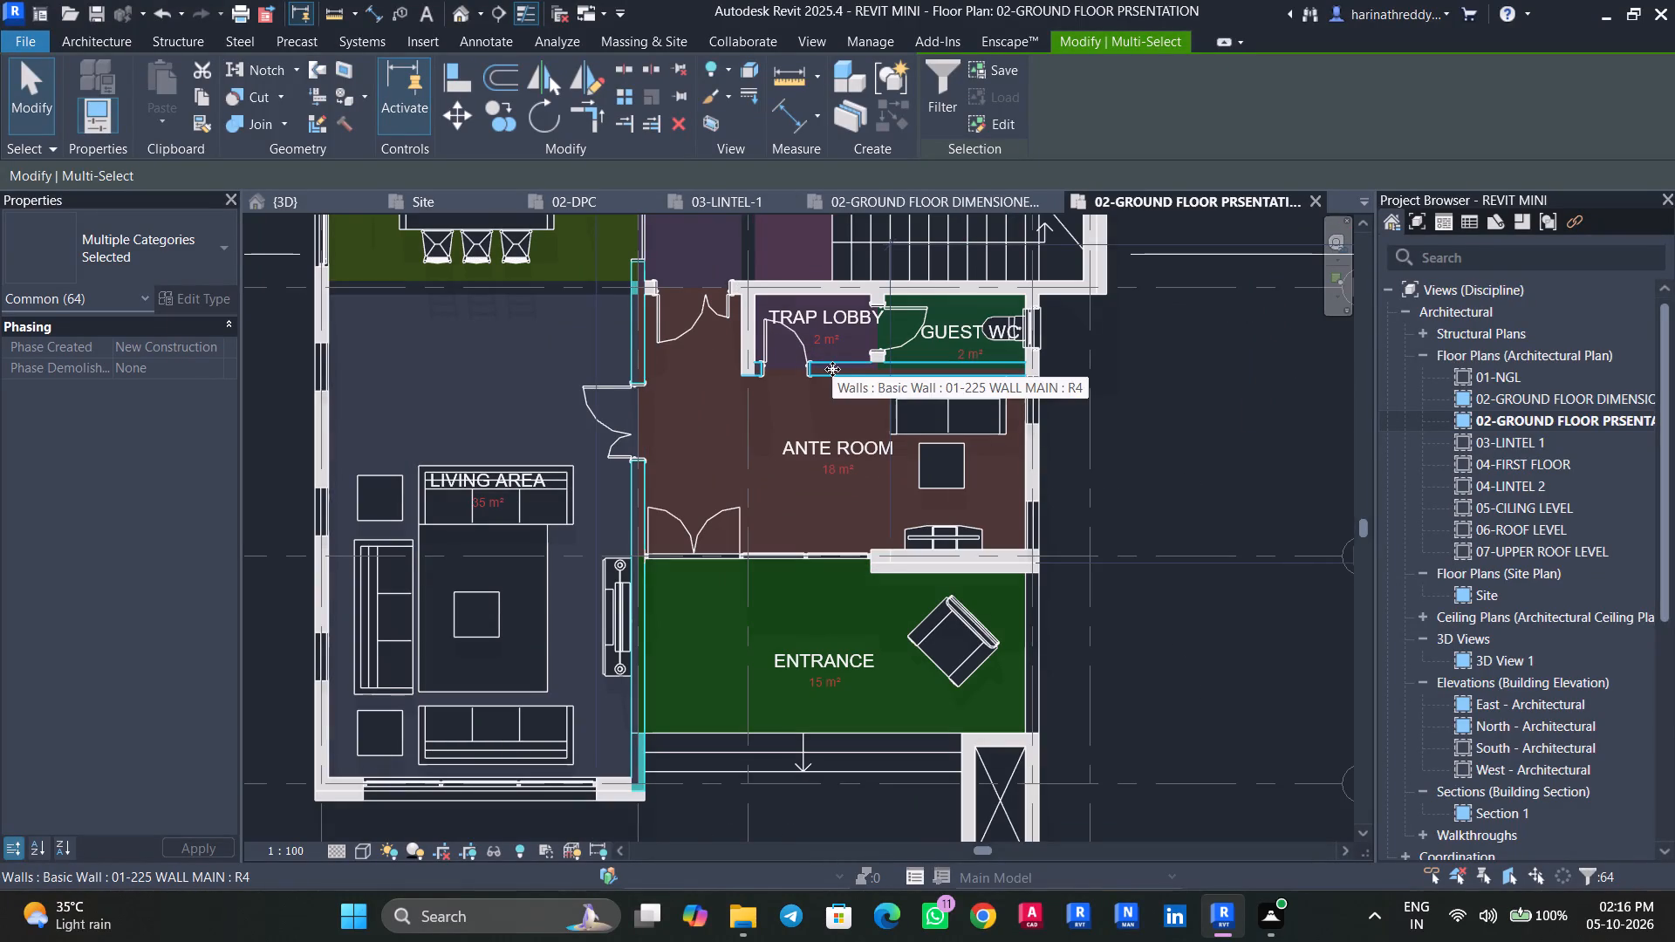
pyautogui.keyDown('ctrl'); pyautogui.click(824, 287); pyautogui.keyUp('ctrl')
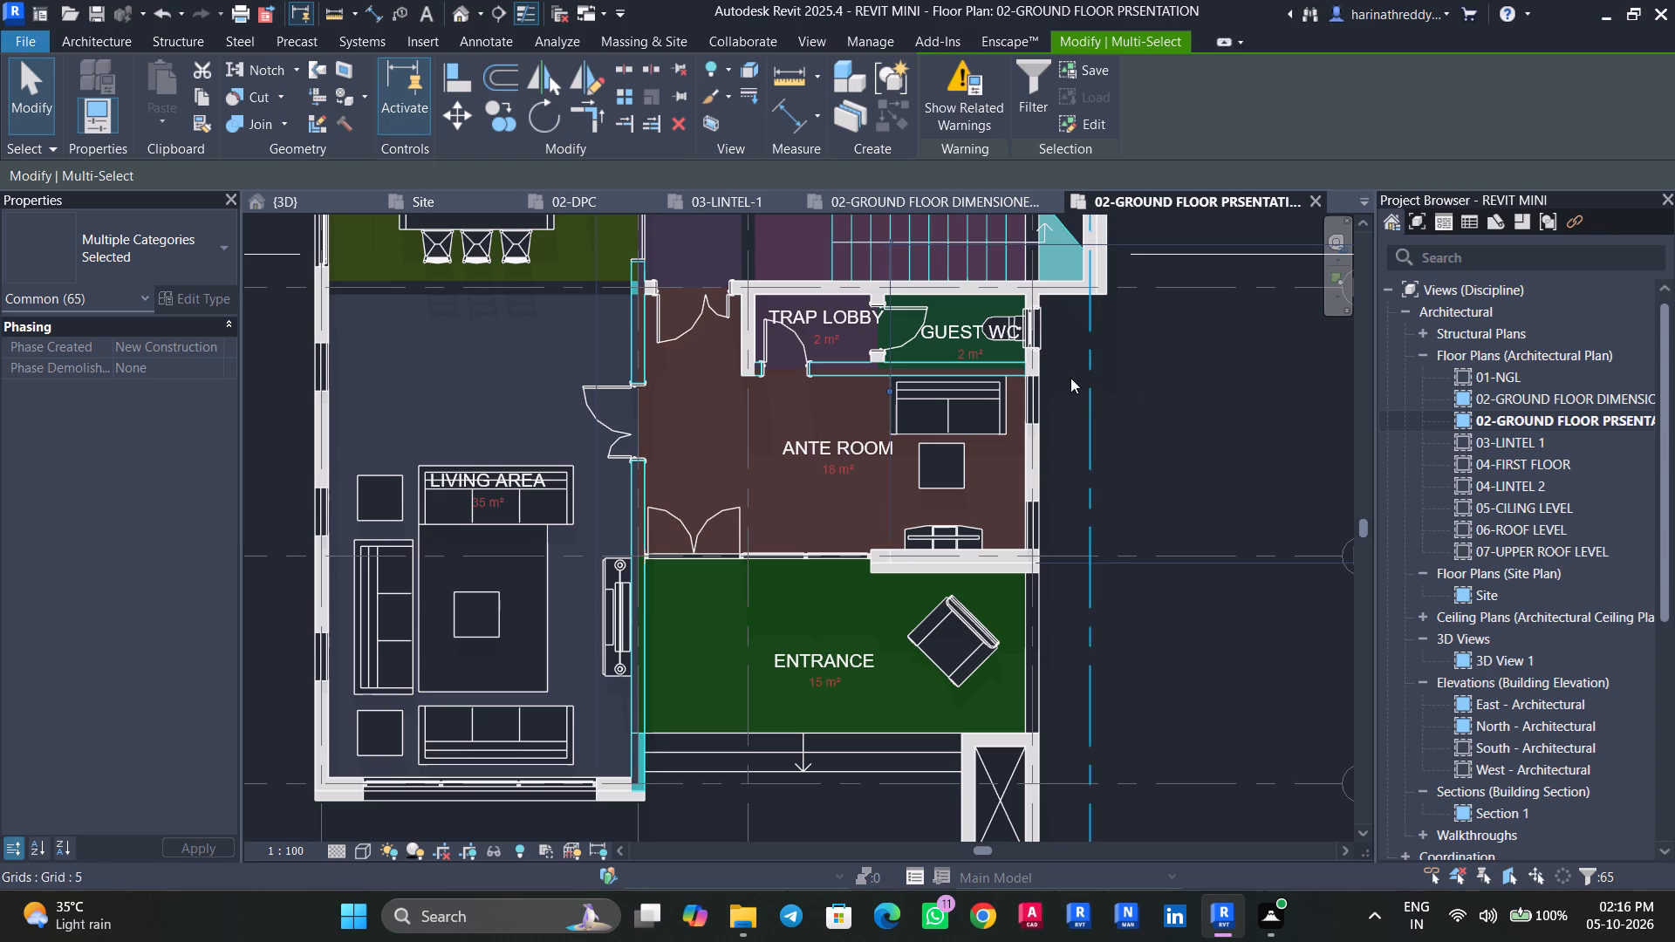
pyautogui.scroll(10, 844, 311)
pyautogui.keyDown('ctrl'); pyautogui.click(858, 275); pyautogui.keyUp('ctrl')
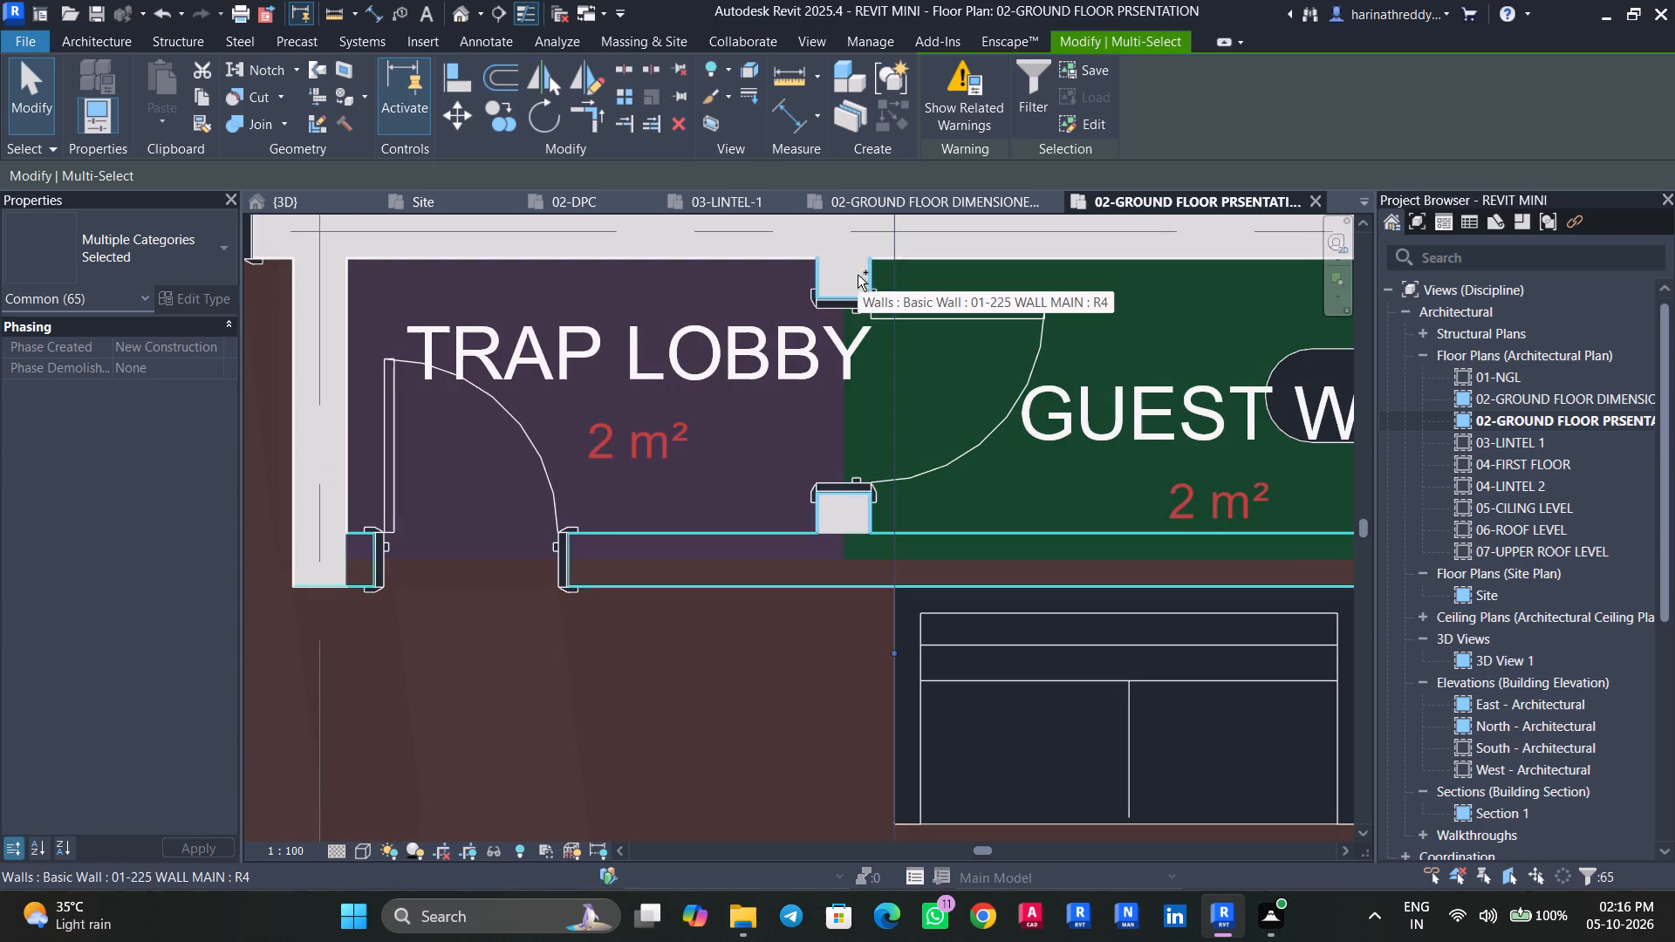
pyautogui.scroll(-6, 868, 425)
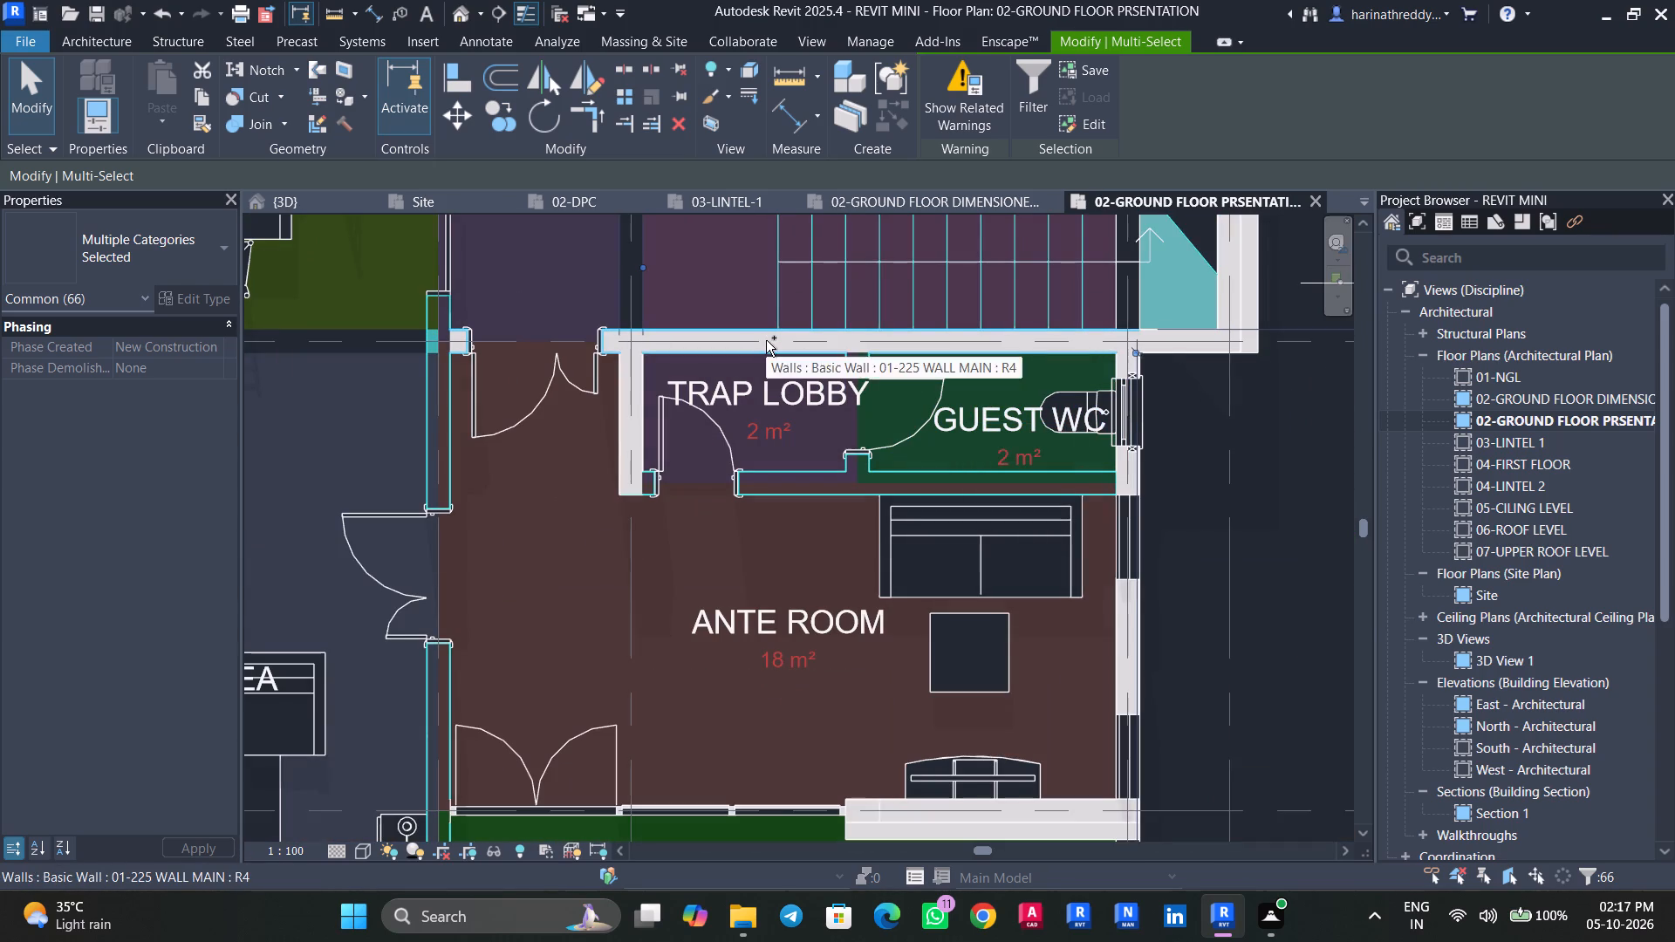
pyautogui.keyDown('ctrl'); pyautogui.click(767, 345); pyautogui.keyUp('ctrl')
# Add the dining table set, kitchen counter, kitchen sink and cooktop to the selection.
pyautogui.scroll(-3, 778, 424)
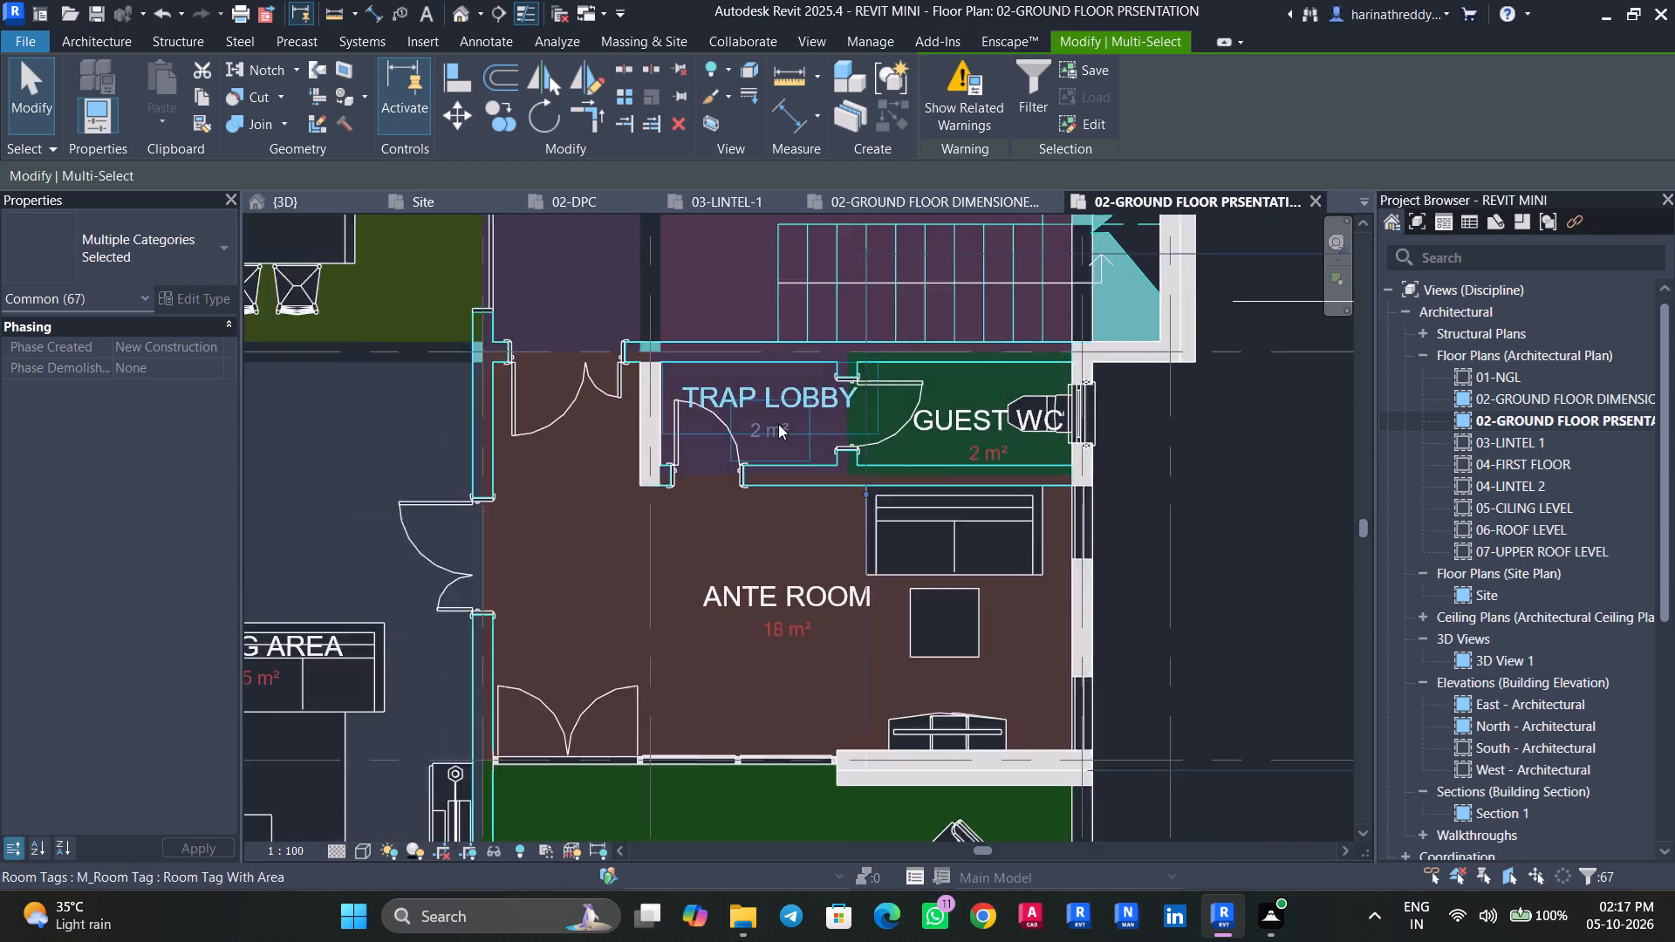
pyautogui.scroll(-2, 778, 424)
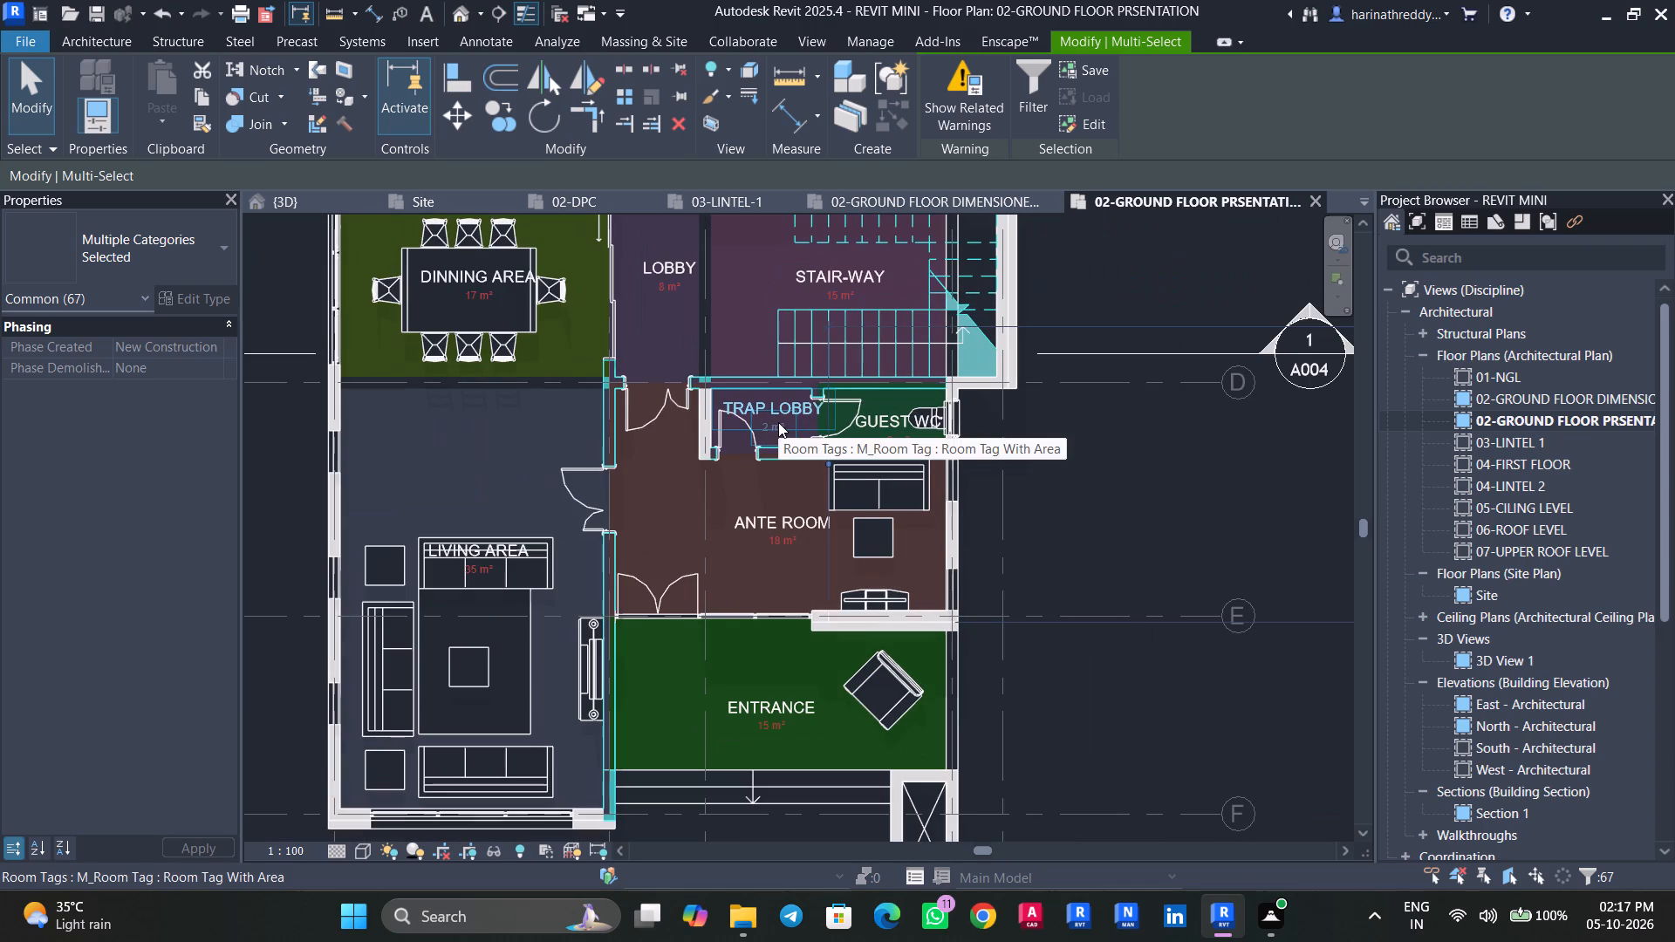
pyautogui.moveTo(1142, 461); pyautogui.dragTo(1343, 809, button='middle')
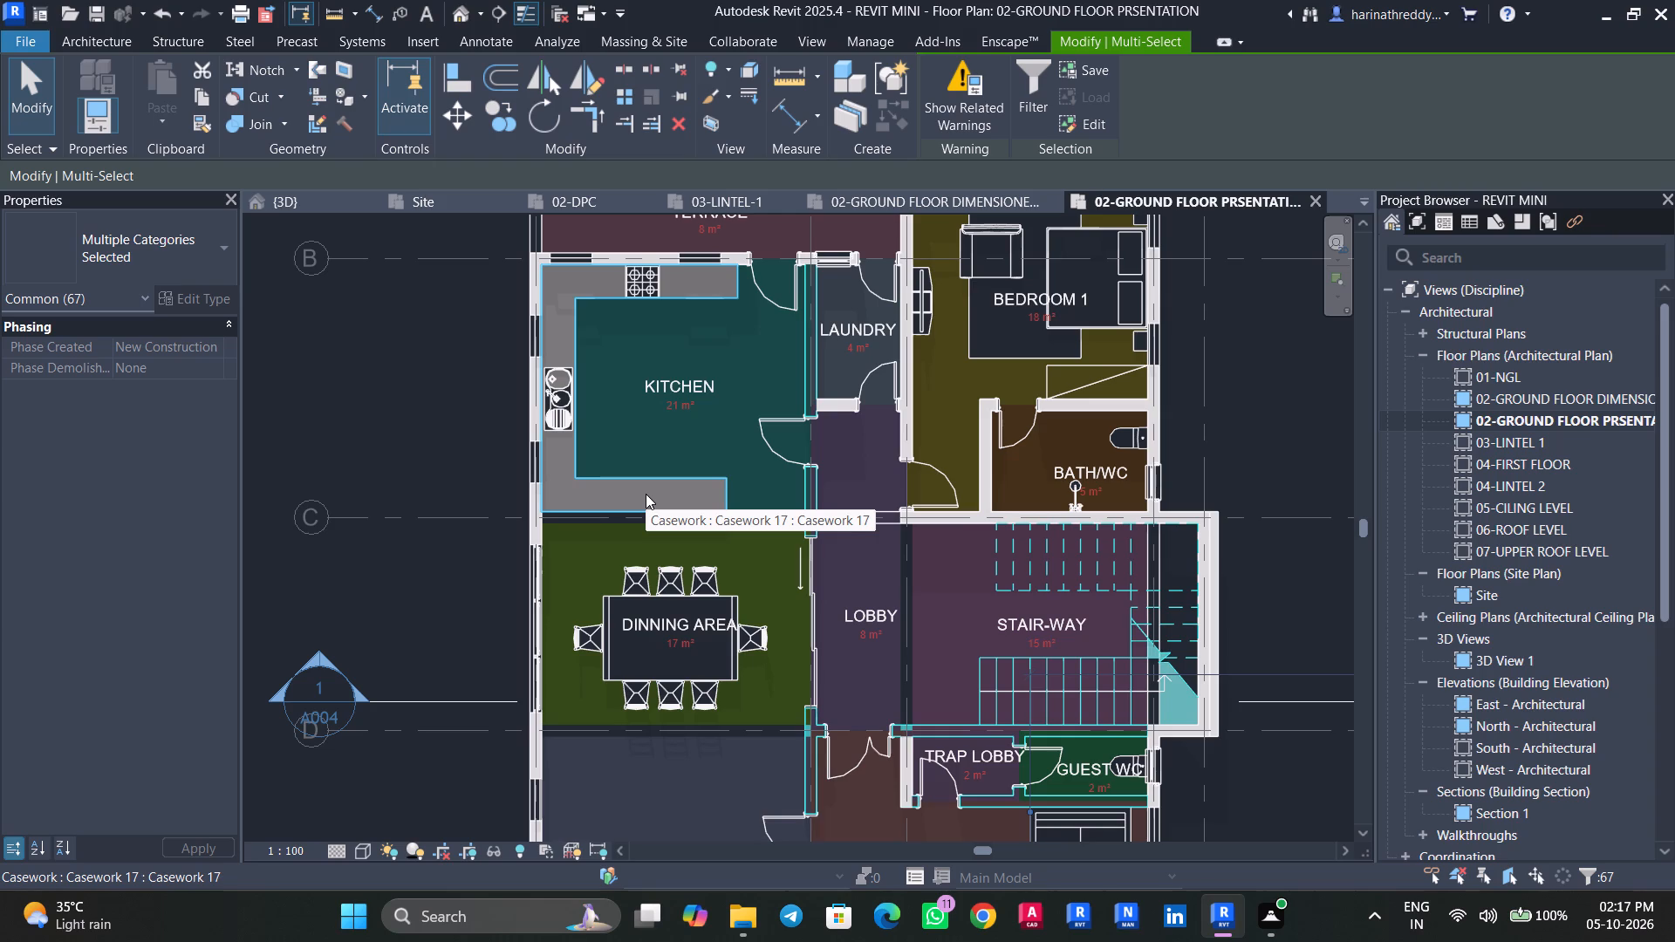
pyautogui.keyDown('ctrl'); pyautogui.click(648, 668); pyautogui.keyUp('ctrl')
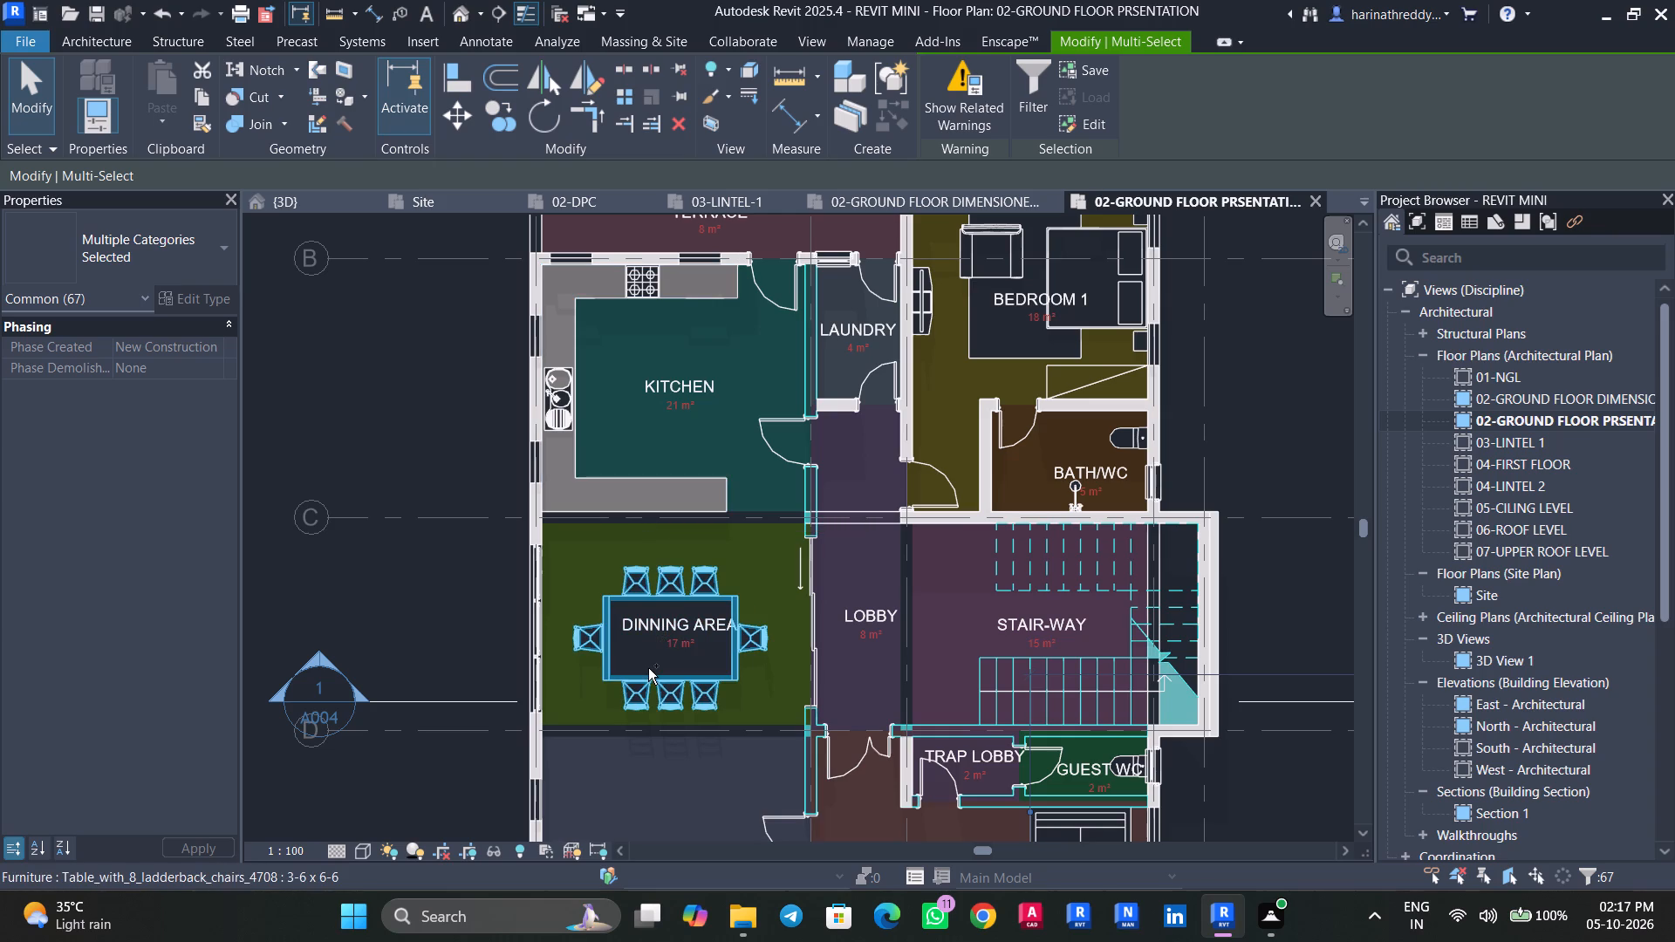
pyautogui.keyDown('ctrl'); pyautogui.click(615, 502); pyautogui.keyUp('ctrl')
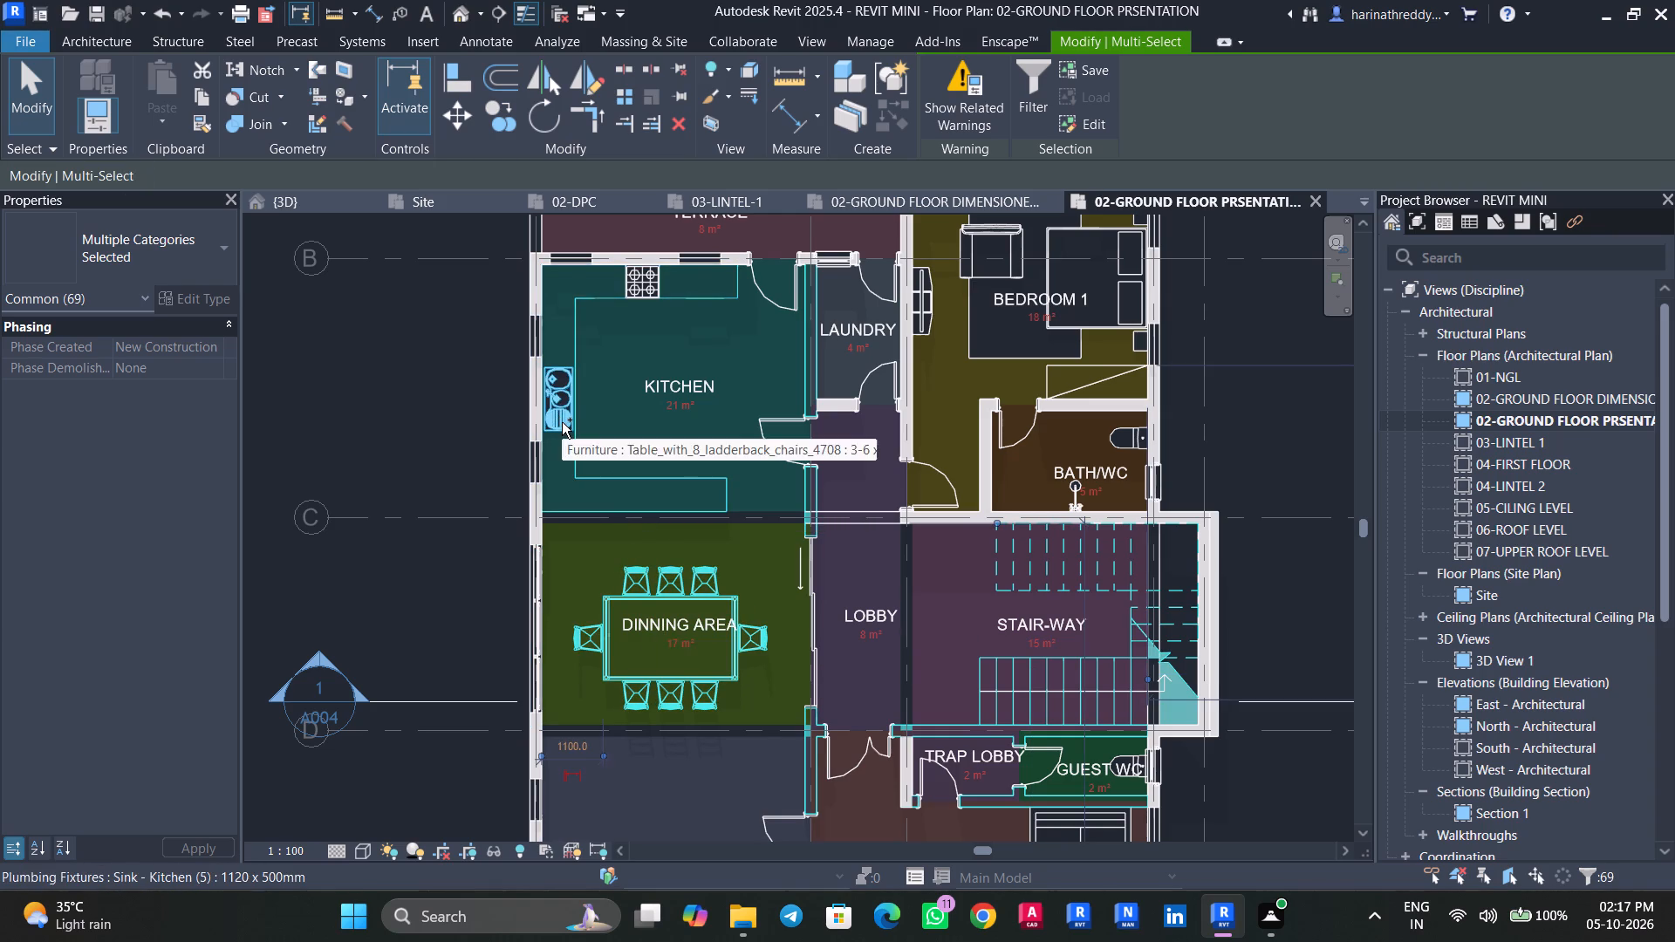
pyautogui.keyDown('ctrl'); pyautogui.click(562, 422); pyautogui.keyUp('ctrl')
pyautogui.keyDown('ctrl'); pyautogui.click(648, 287); pyautogui.keyUp('ctrl')
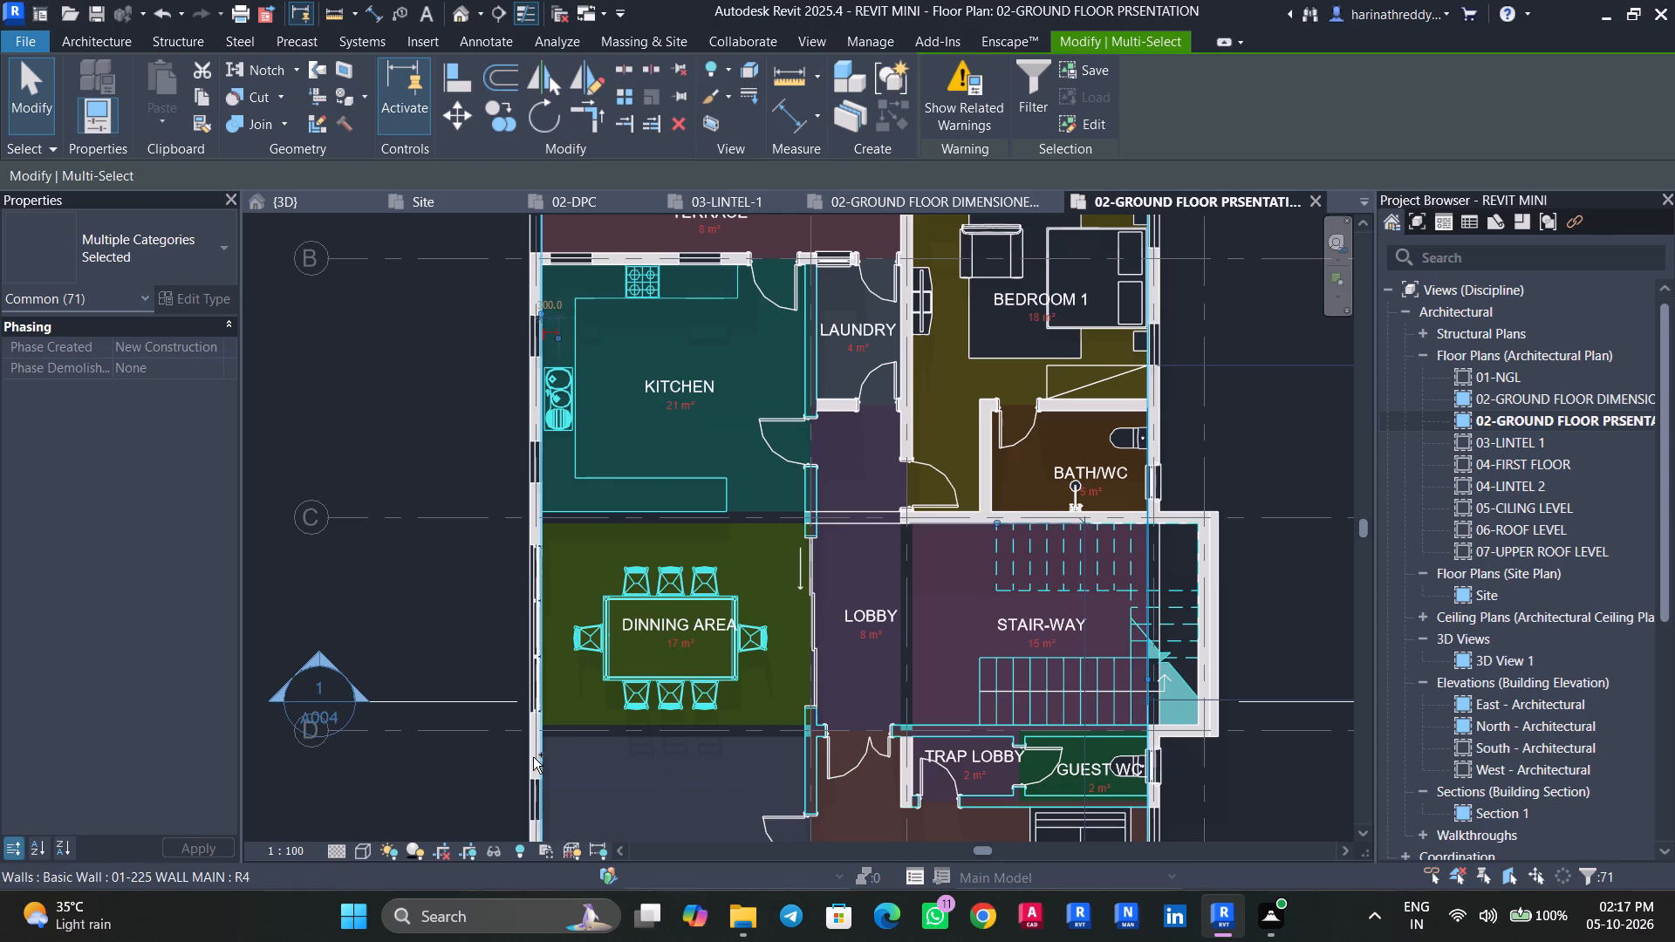
# Add the living area's exterior wall along grid 1 to the selection.
pyautogui.moveTo(555, 753); pyautogui.dragTo(615, 475, button='middle')
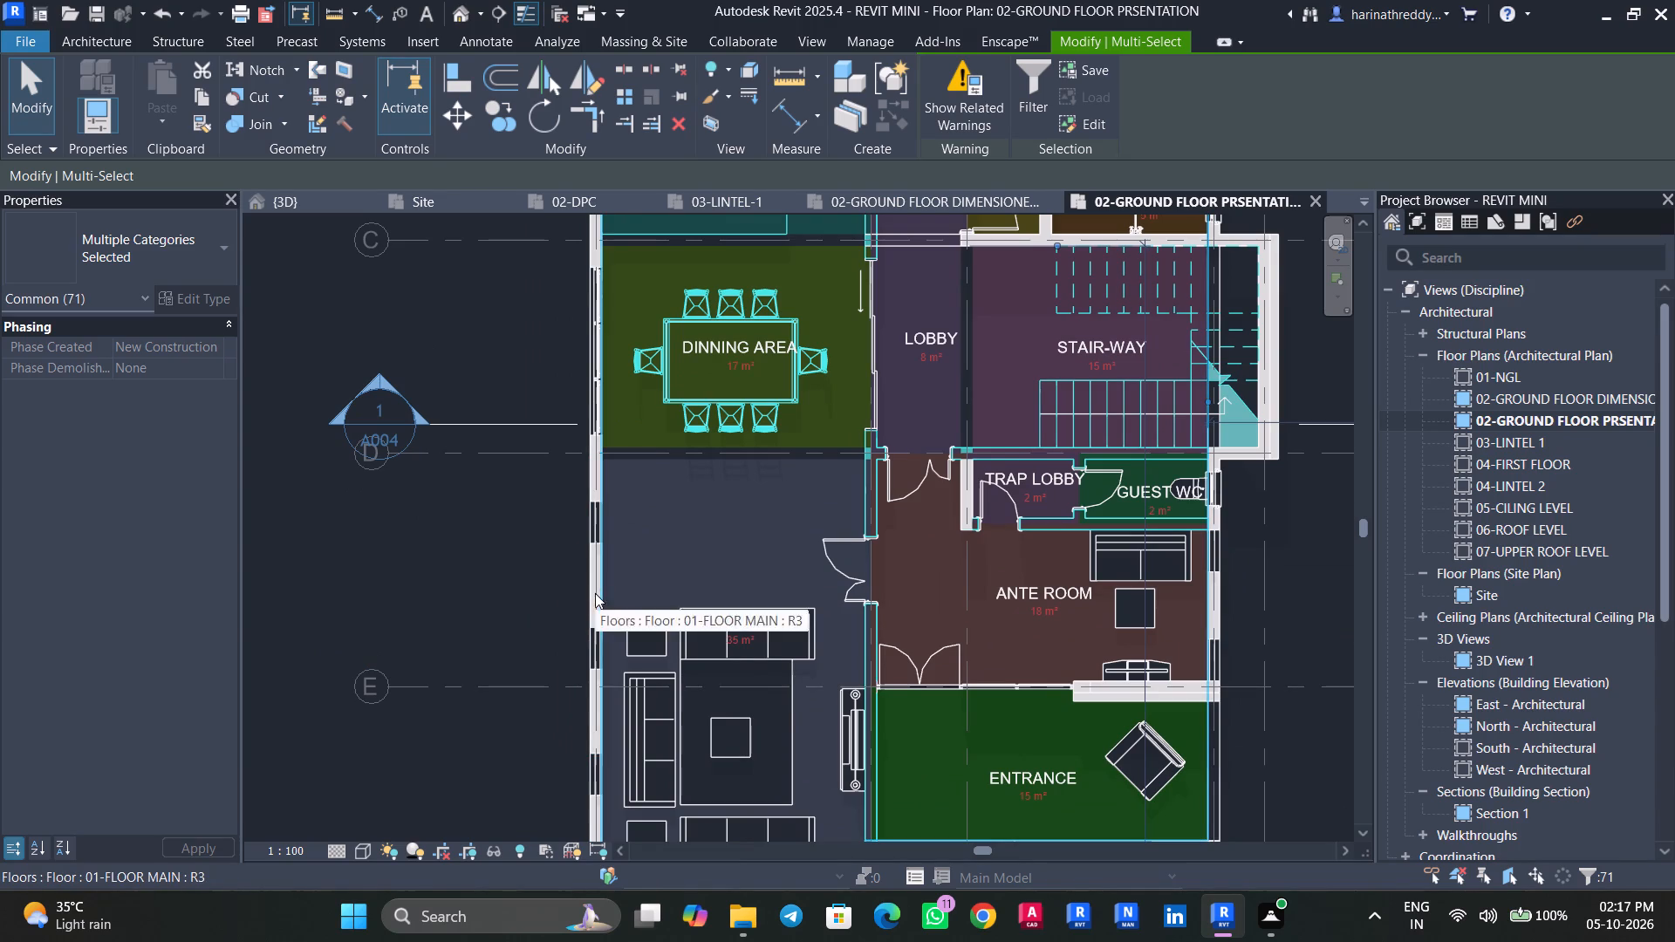
pyautogui.scroll(5, 595, 593)
pyautogui.keyDown('ctrl'); pyautogui.click(595, 593); pyautogui.keyUp('ctrl')
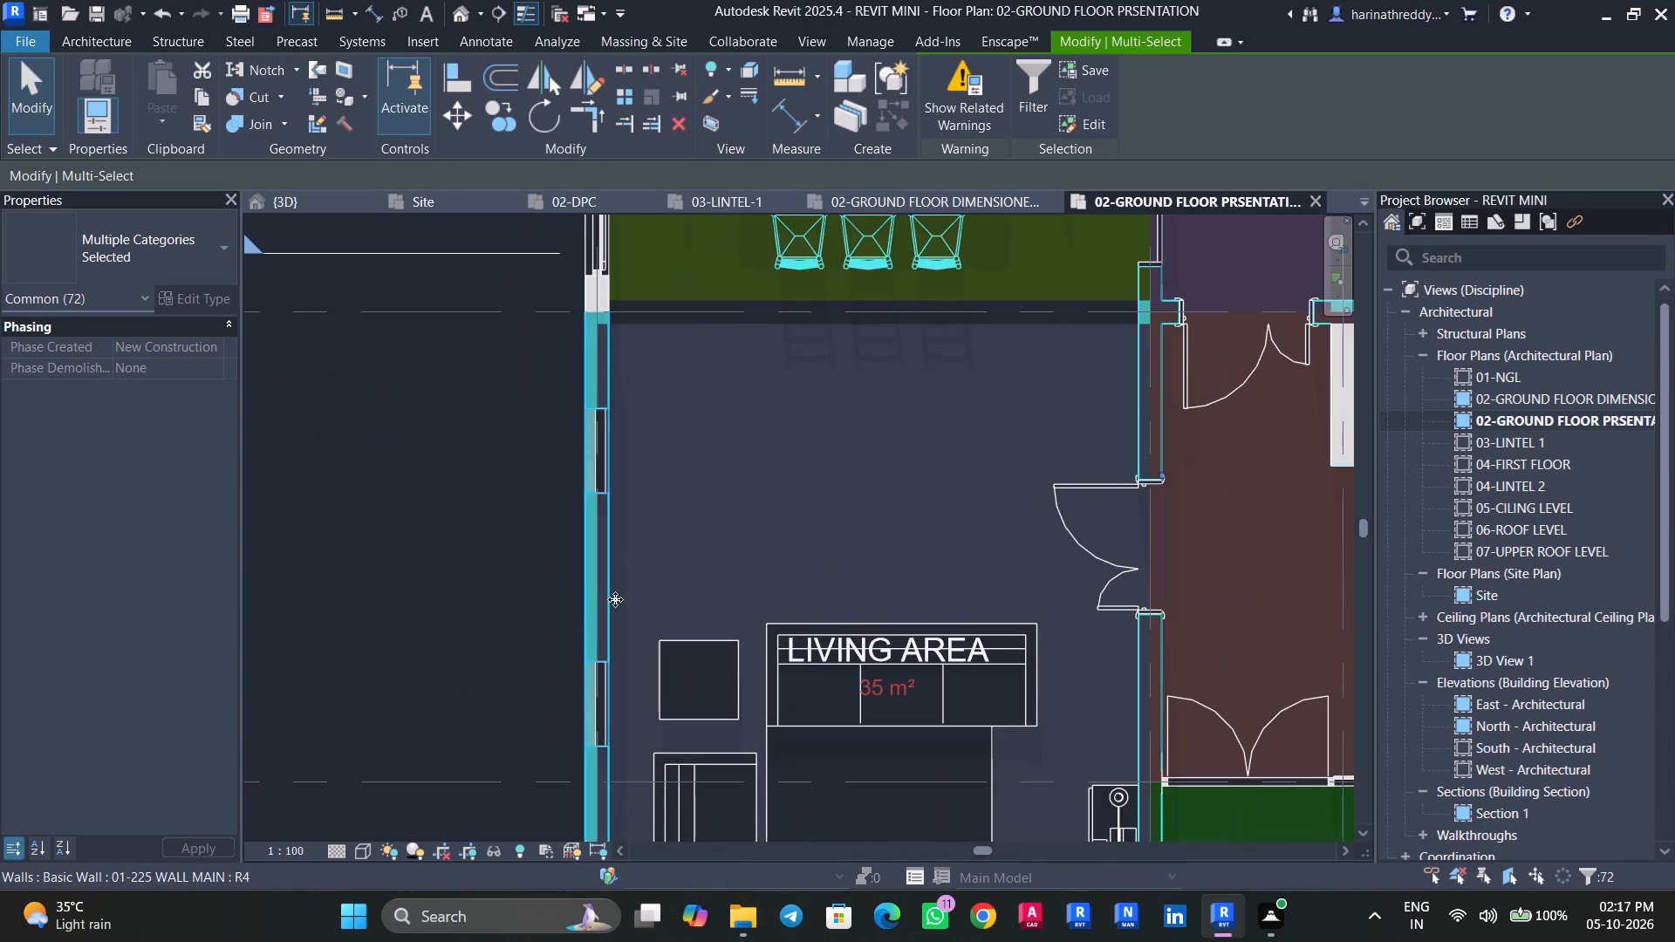
pyautogui.scroll(-7, 615, 599)
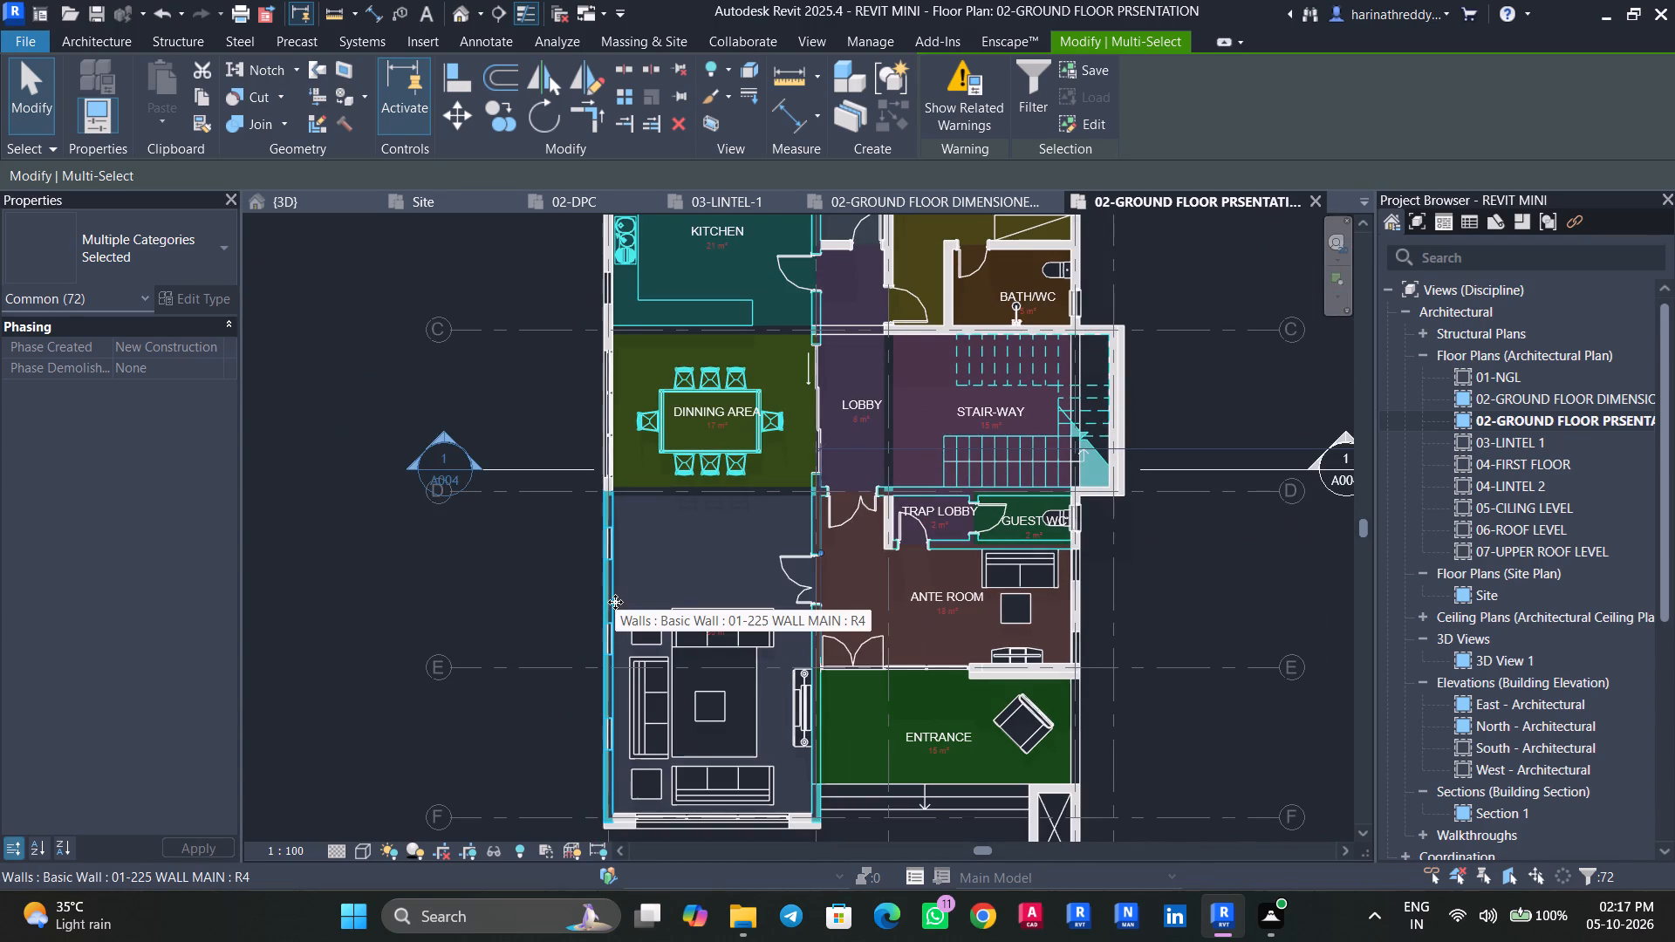
# Add the living area's three couches, two side tables, rug, centre coffee table and entertainment centre to the selection.
pyautogui.scroll(6, 537, 775)
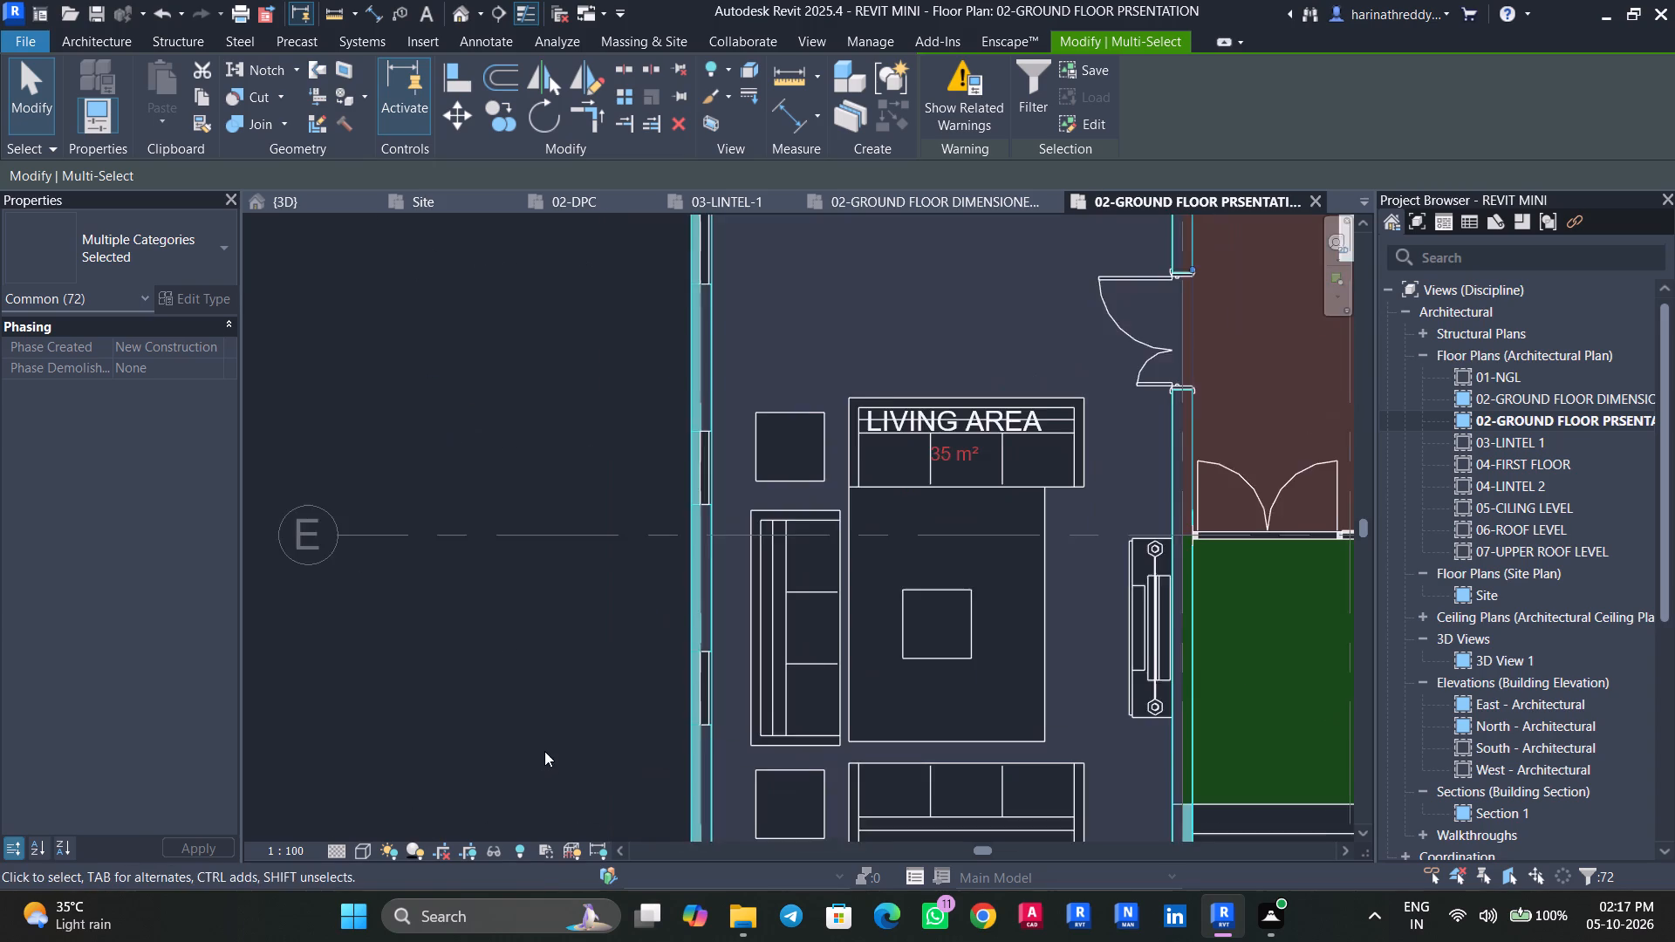
pyautogui.moveTo(543, 748); pyautogui.dragTo(470, 615, button='middle')
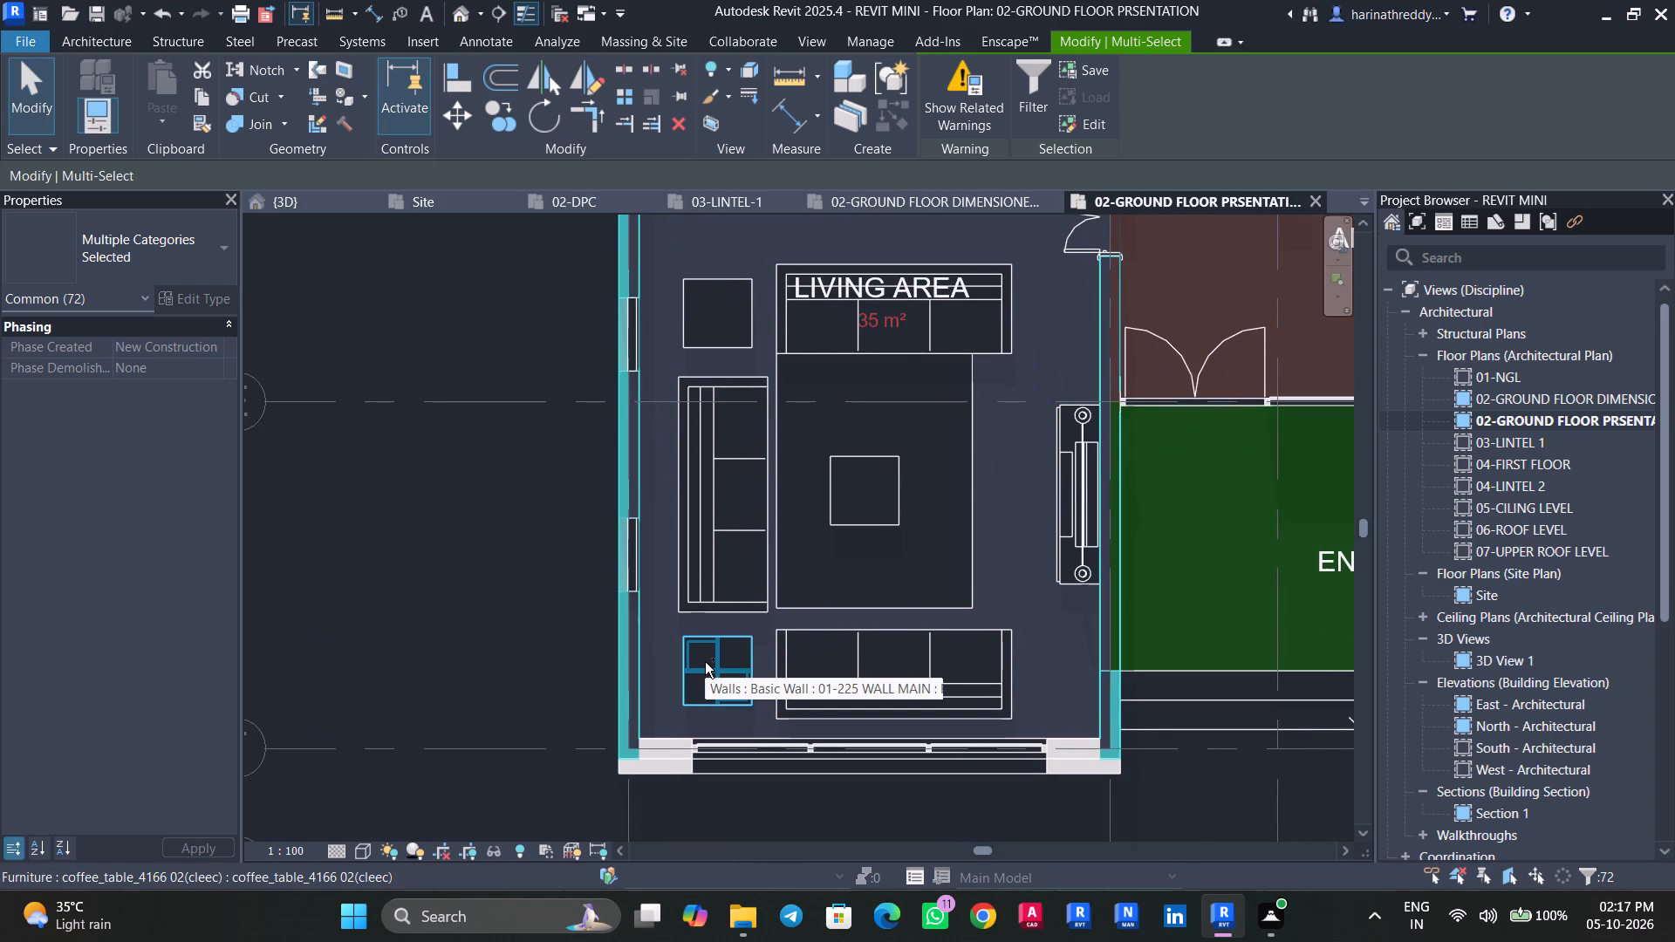
pyautogui.keyDown('ctrl'); pyautogui.click(708, 660); pyautogui.keyUp('ctrl')
pyautogui.keyDown('ctrl'); pyautogui.click(713, 571); pyautogui.keyUp('ctrl')
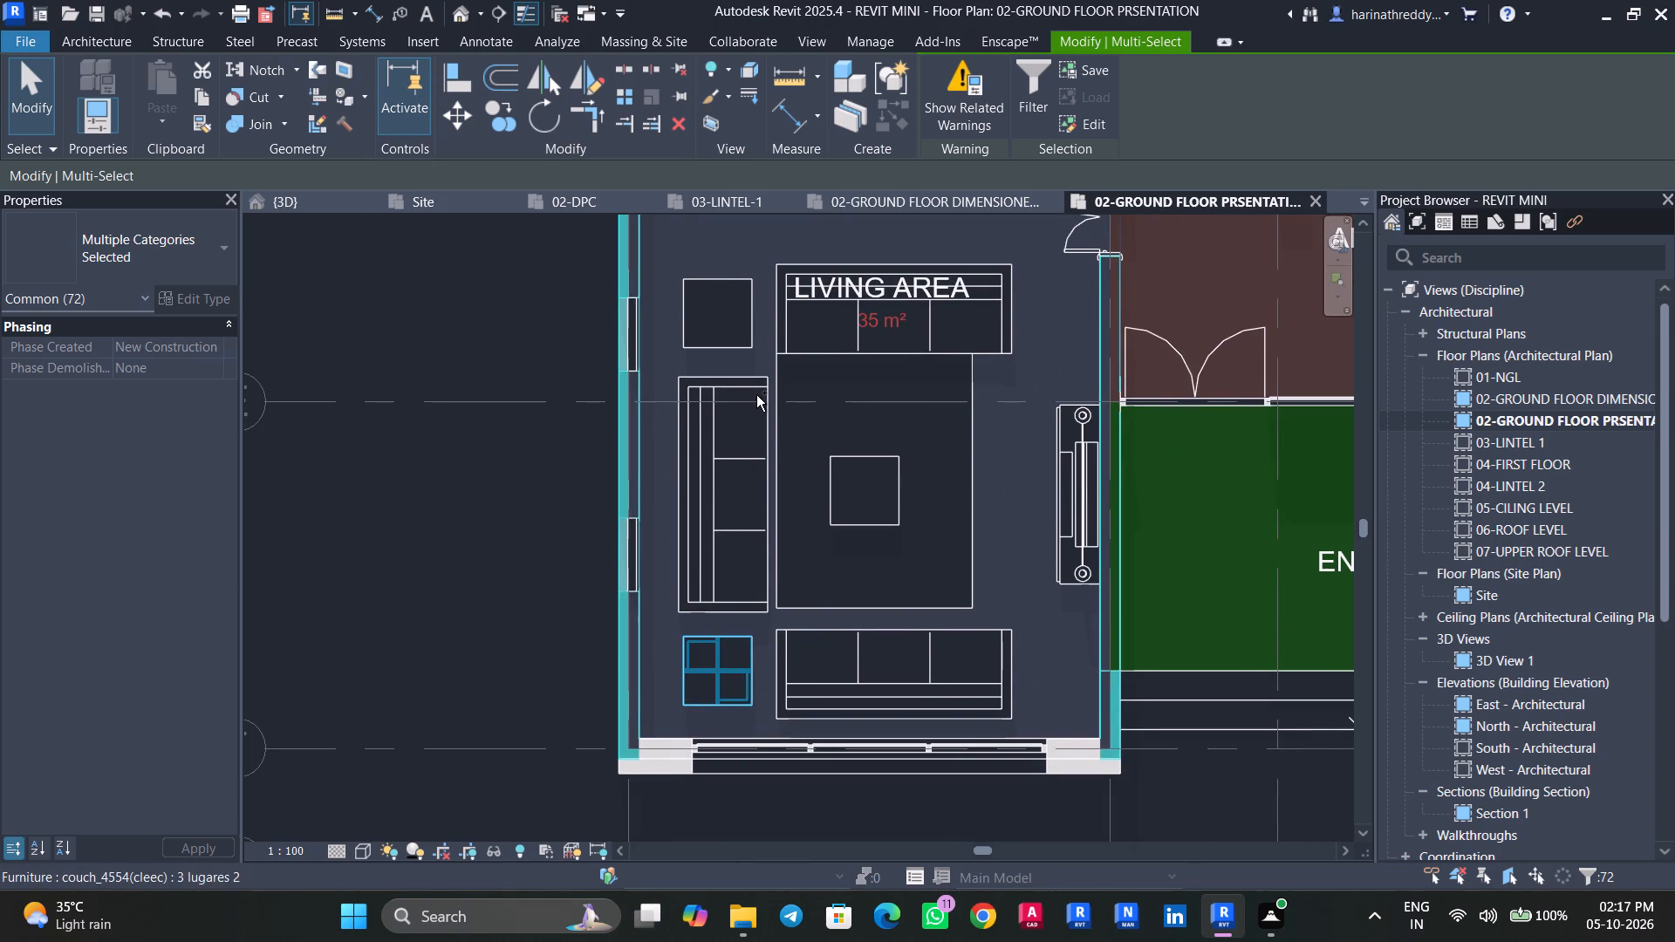
pyautogui.keyDown('ctrl'); pyautogui.click(731, 333); pyautogui.keyUp('ctrl')
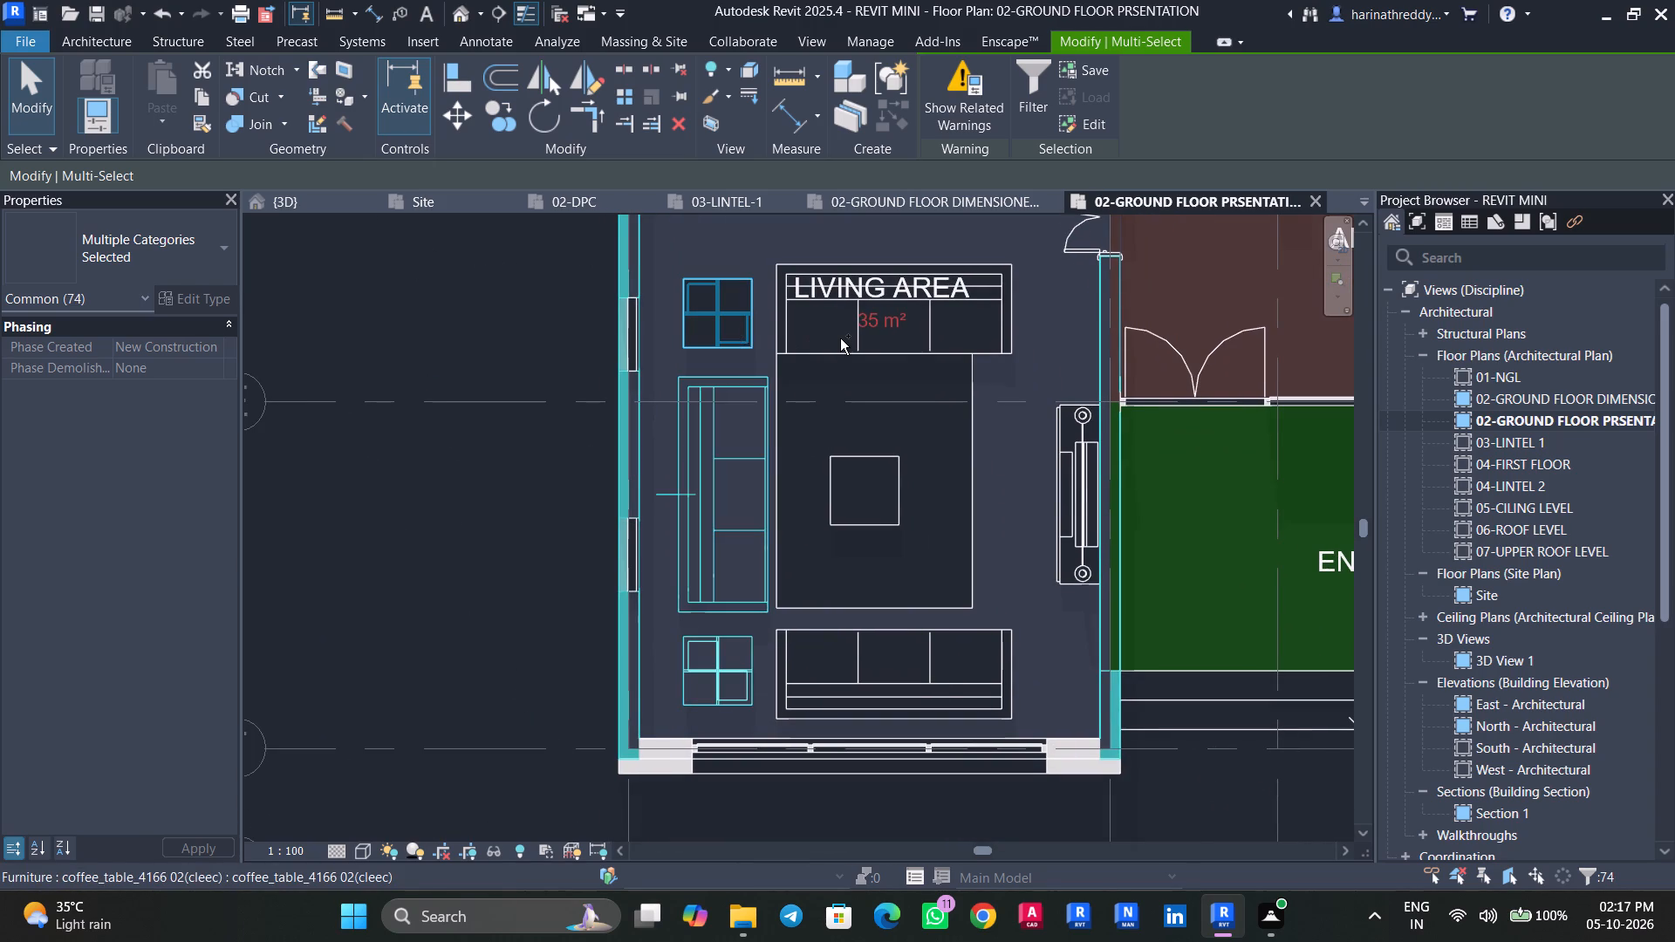
pyautogui.keyDown('ctrl'); pyautogui.click(840, 338); pyautogui.keyUp('ctrl')
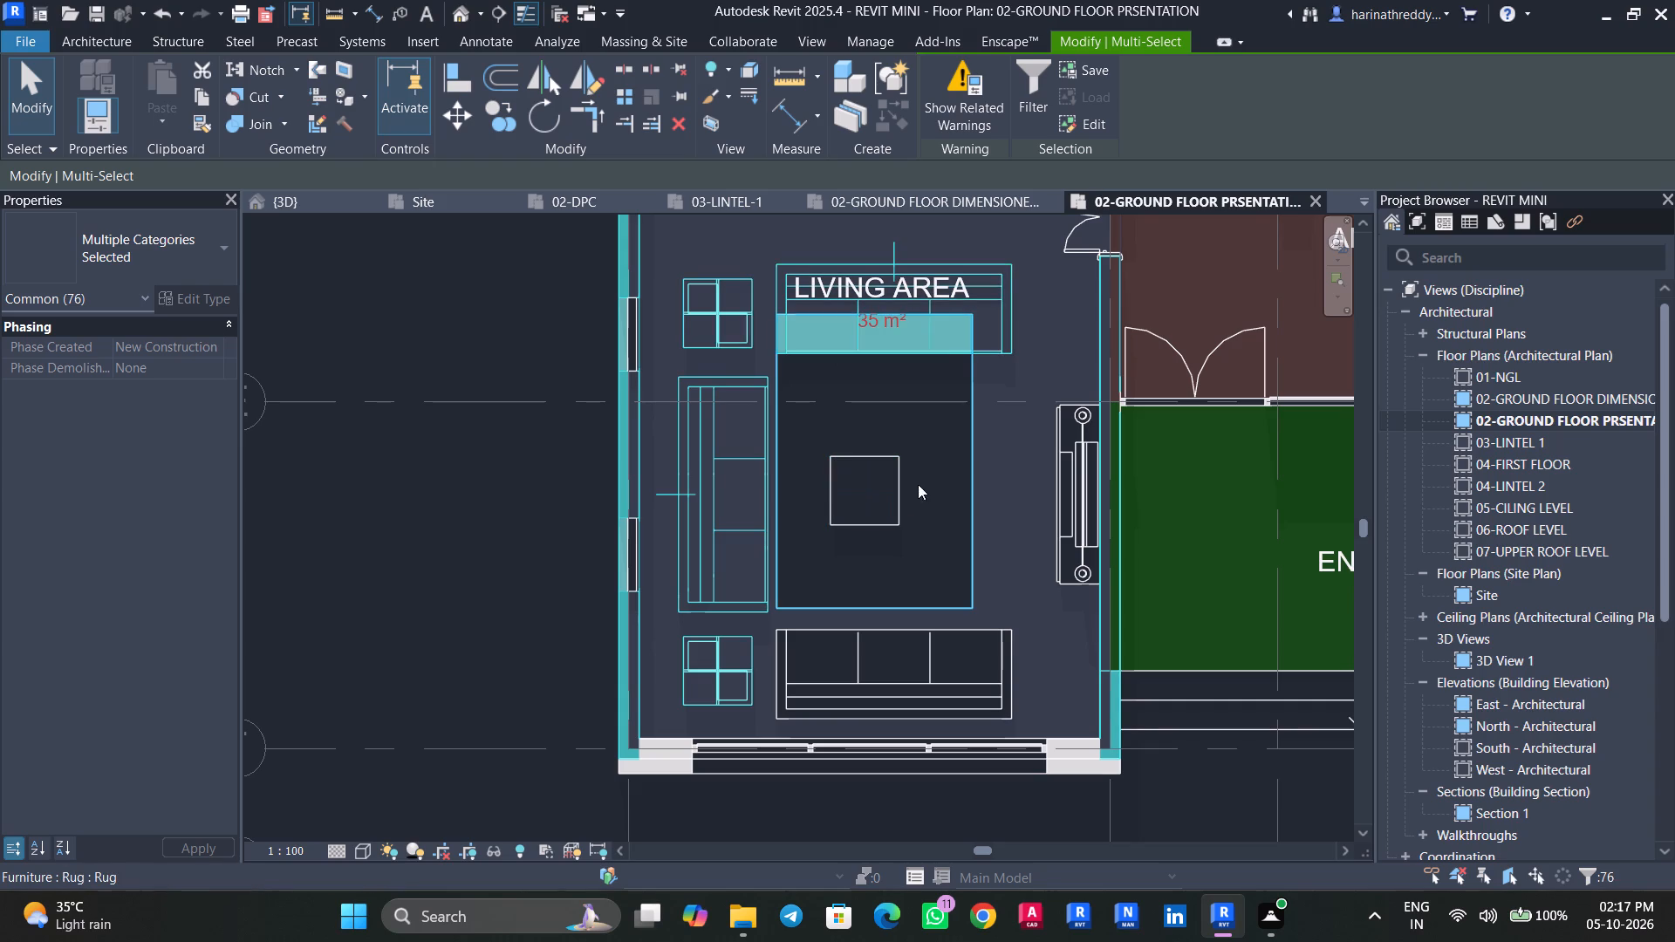
pyautogui.keyDown('ctrl'); pyautogui.click(940, 451); pyautogui.keyUp('ctrl')
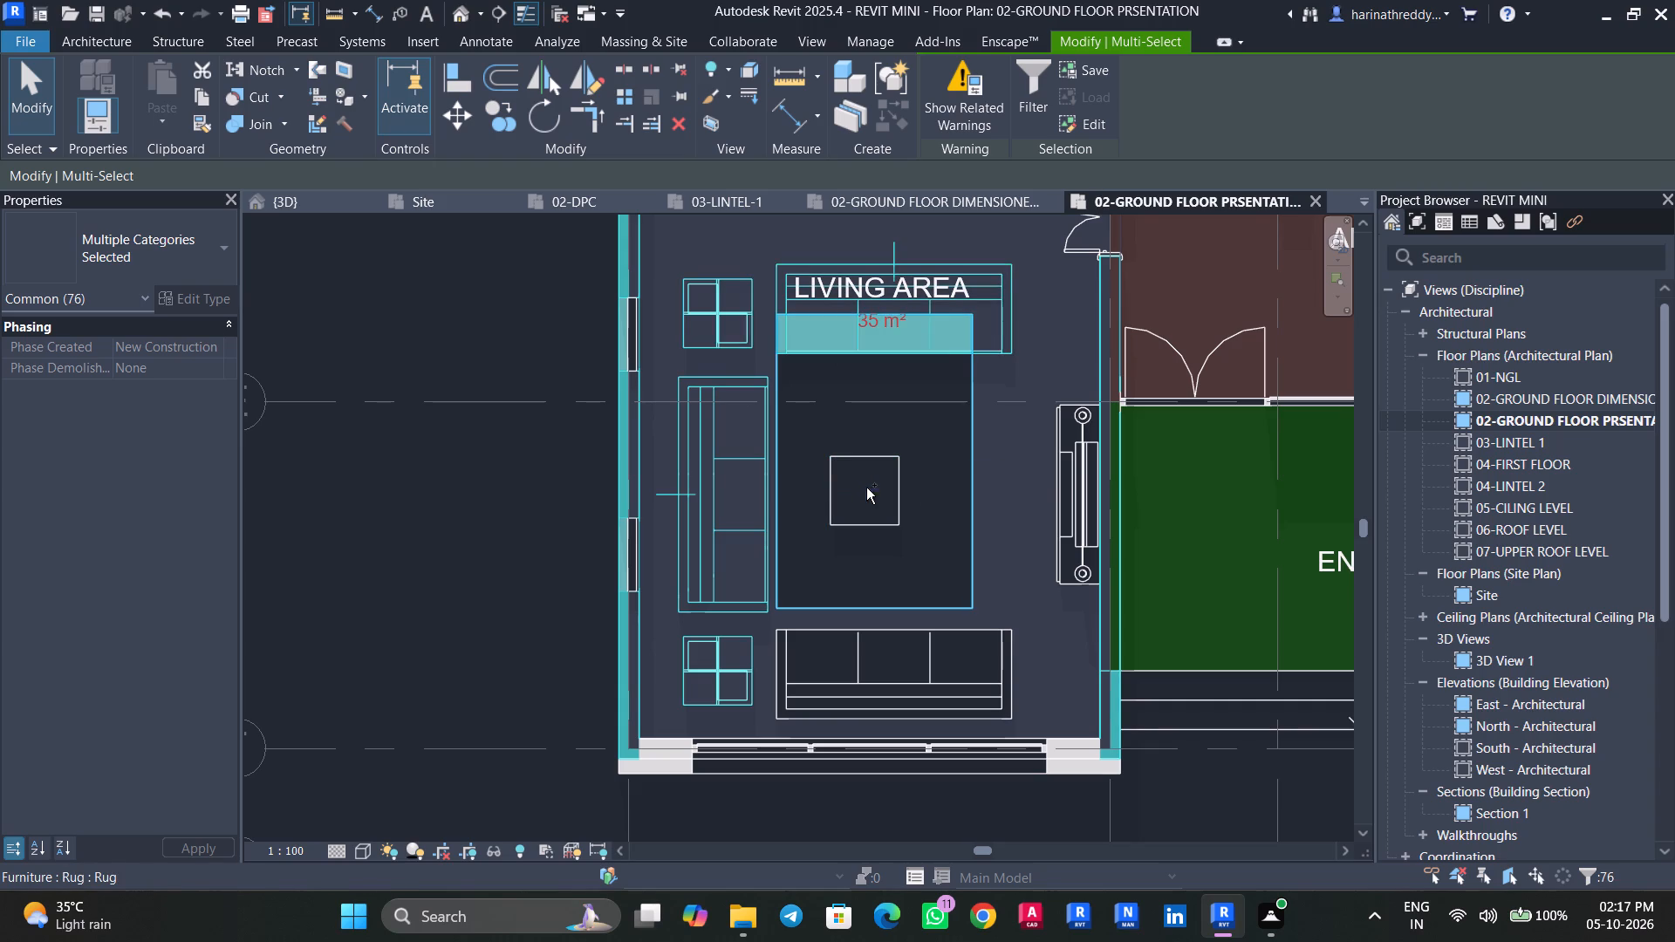
pyautogui.keyDown('ctrl'); pyautogui.click(866, 488); pyautogui.keyUp('ctrl')
pyautogui.keyDown('ctrl'); pyautogui.click(914, 659); pyautogui.keyUp('ctrl')
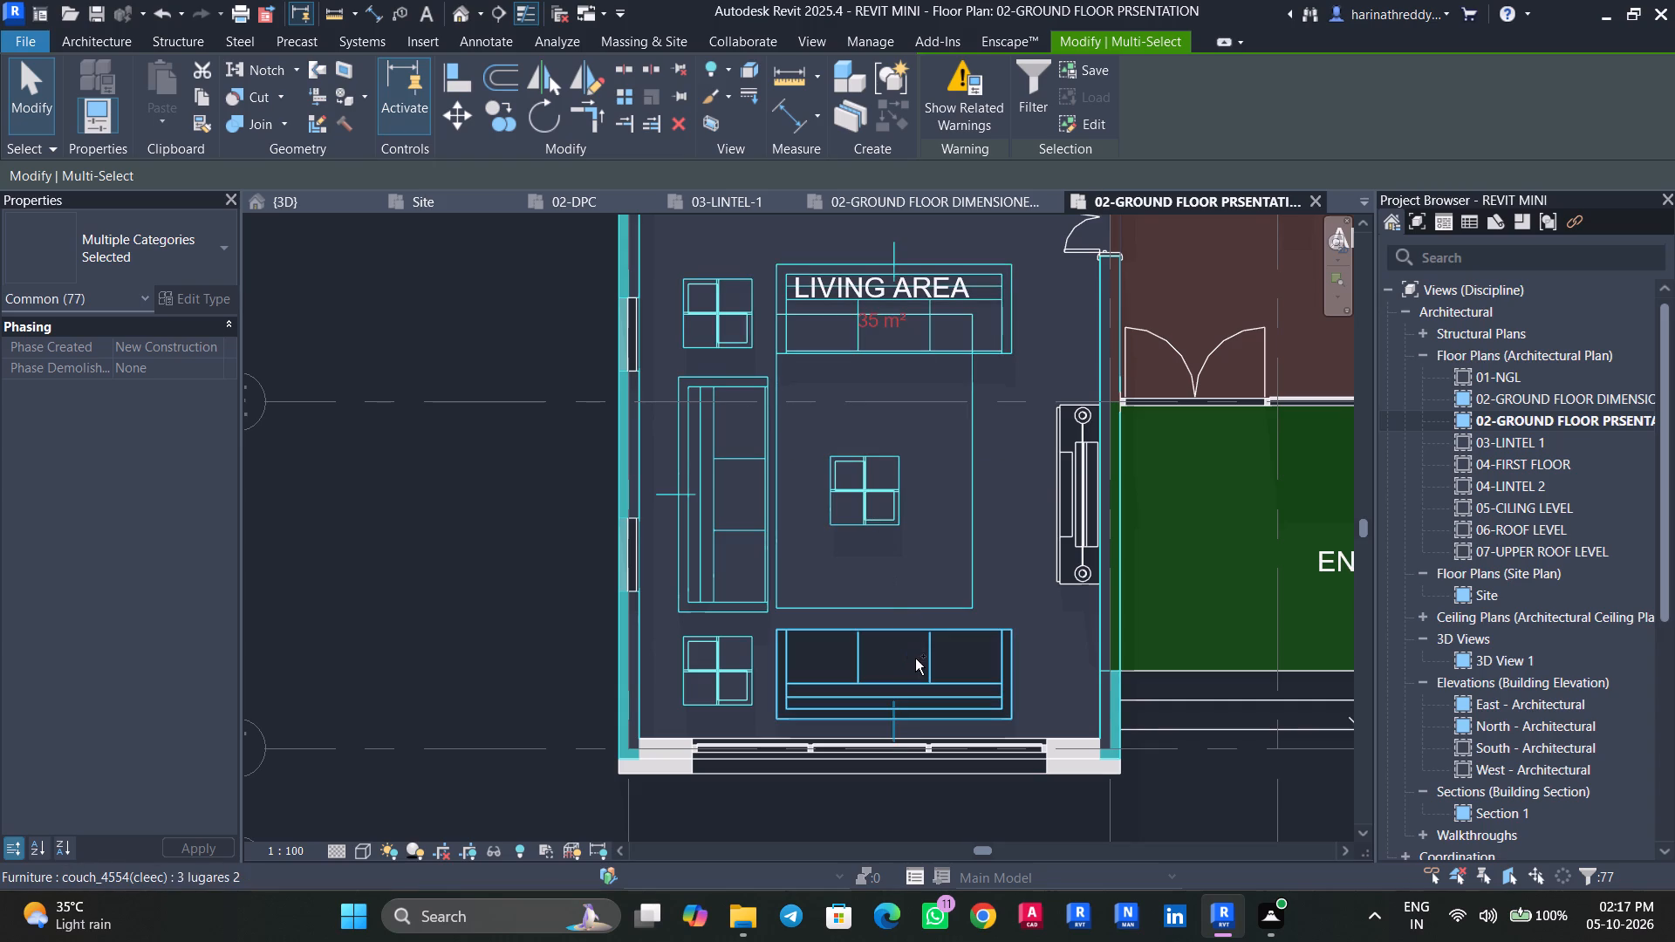
pyautogui.keyDown('ctrl'); pyautogui.click(1067, 511); pyautogui.keyUp('ctrl')
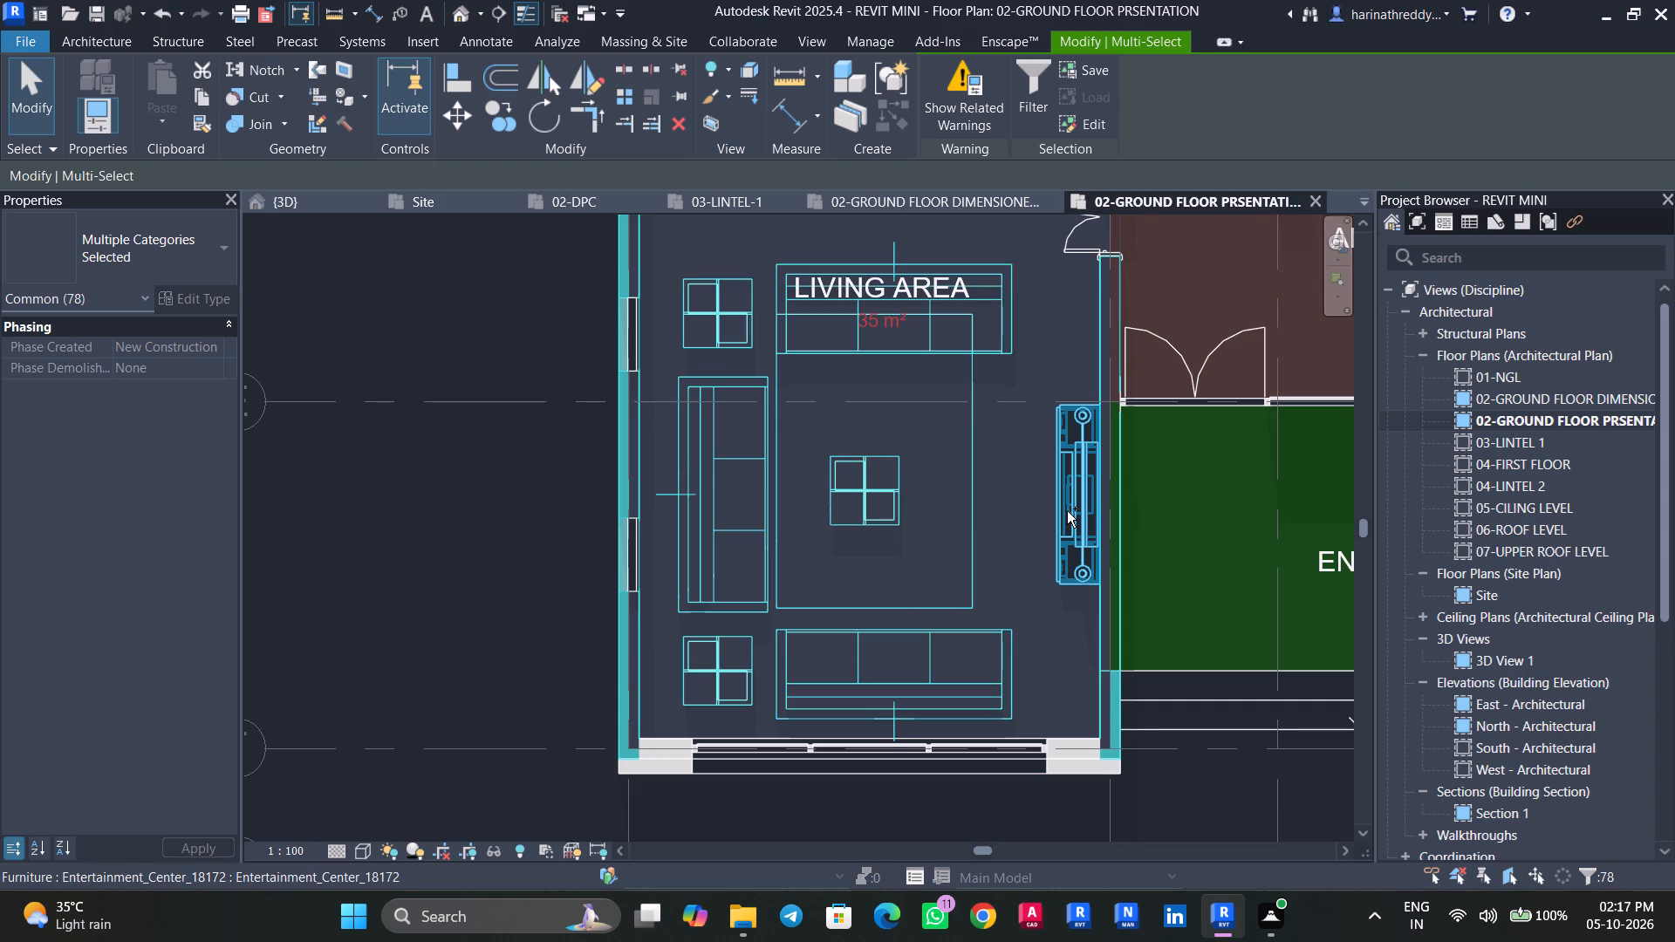
# Add the ante room's coffee table, couch and plasma screen to the selection.
pyautogui.moveTo(1268, 622); pyautogui.dragTo(831, 771, button='middle')
pyautogui.scroll(-3, 826, 764)
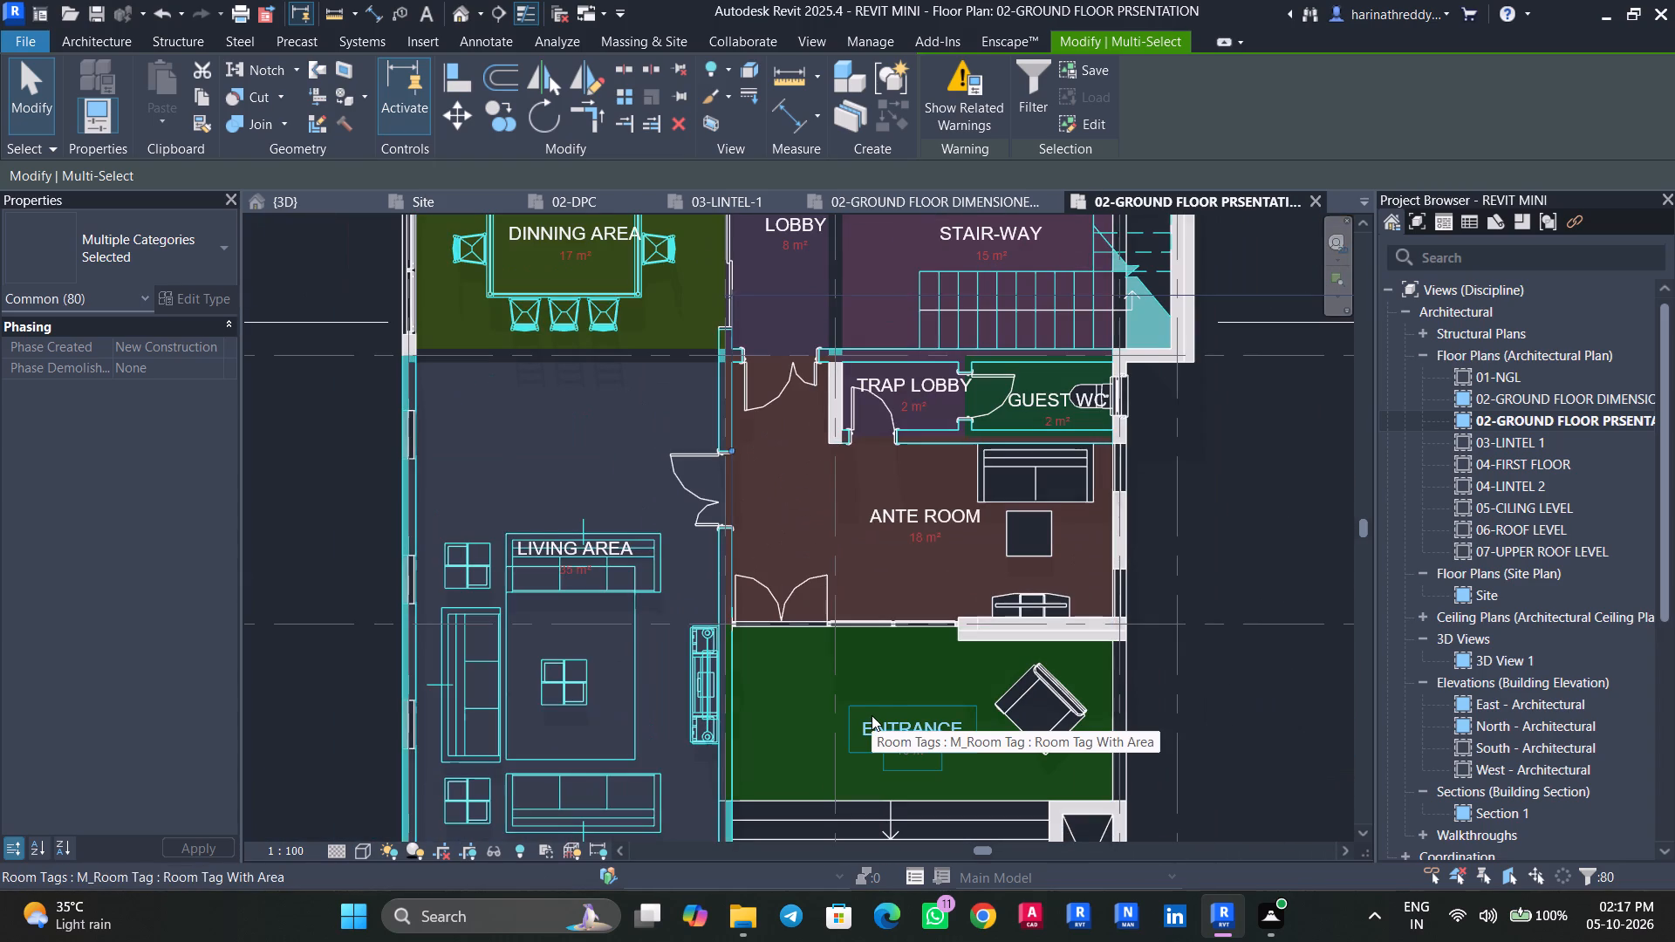
pyautogui.keyDown('ctrl'); pyautogui.click(1029, 545); pyautogui.keyUp('ctrl')
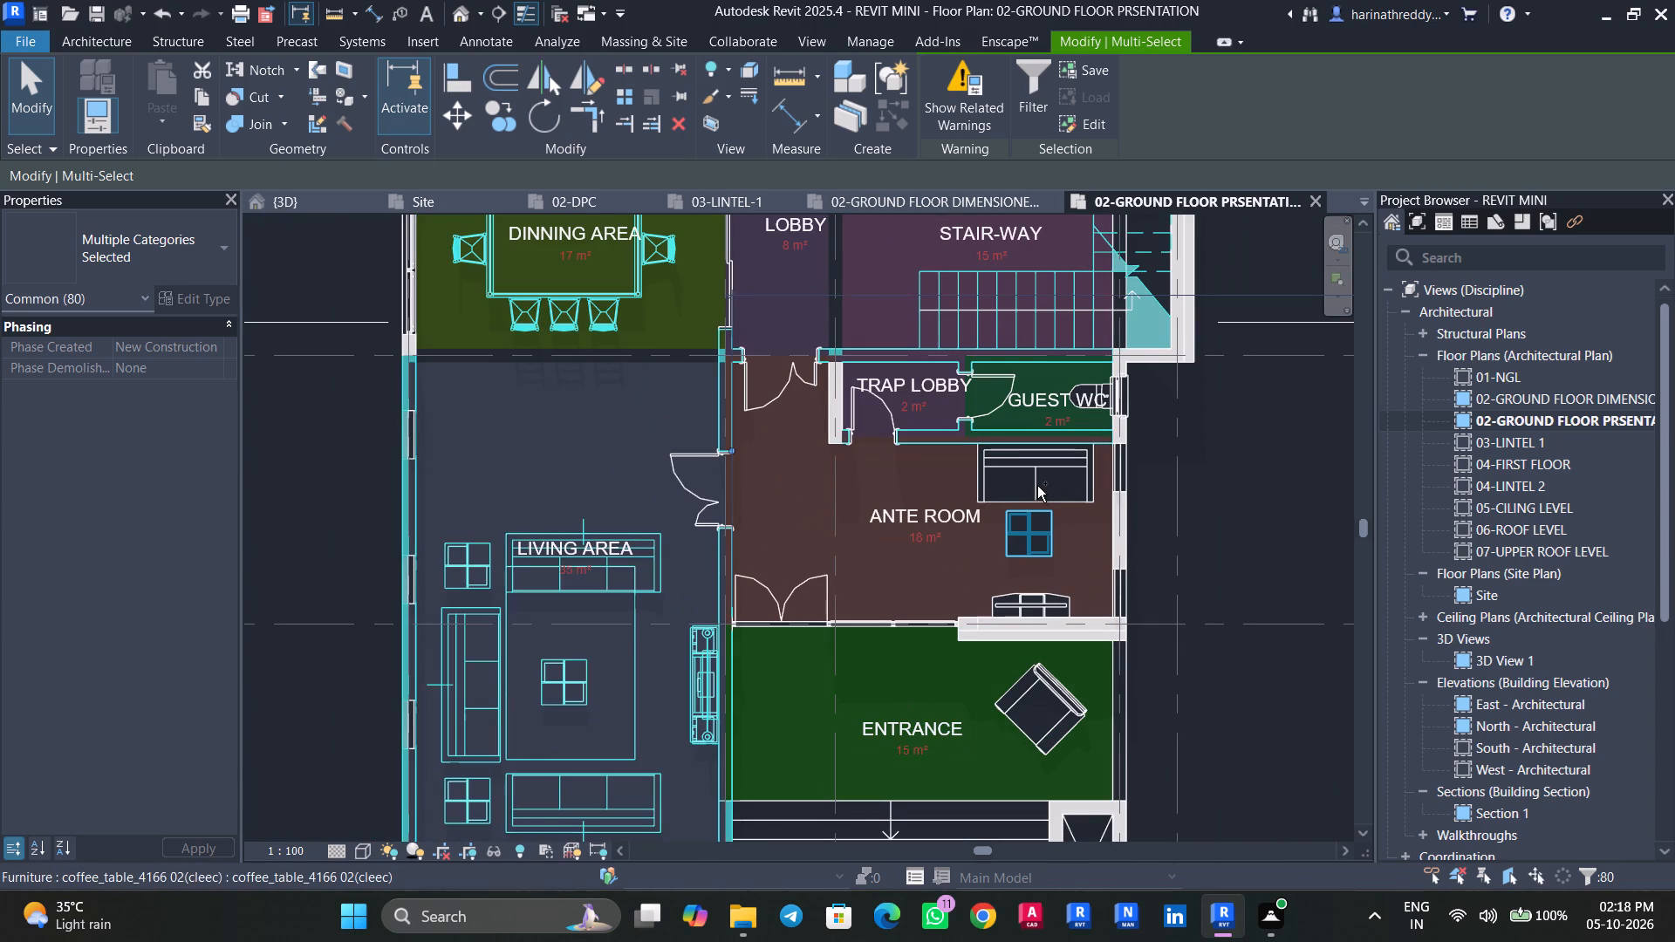
pyautogui.keyDown('ctrl'); pyautogui.click(1037, 486); pyautogui.keyUp('ctrl')
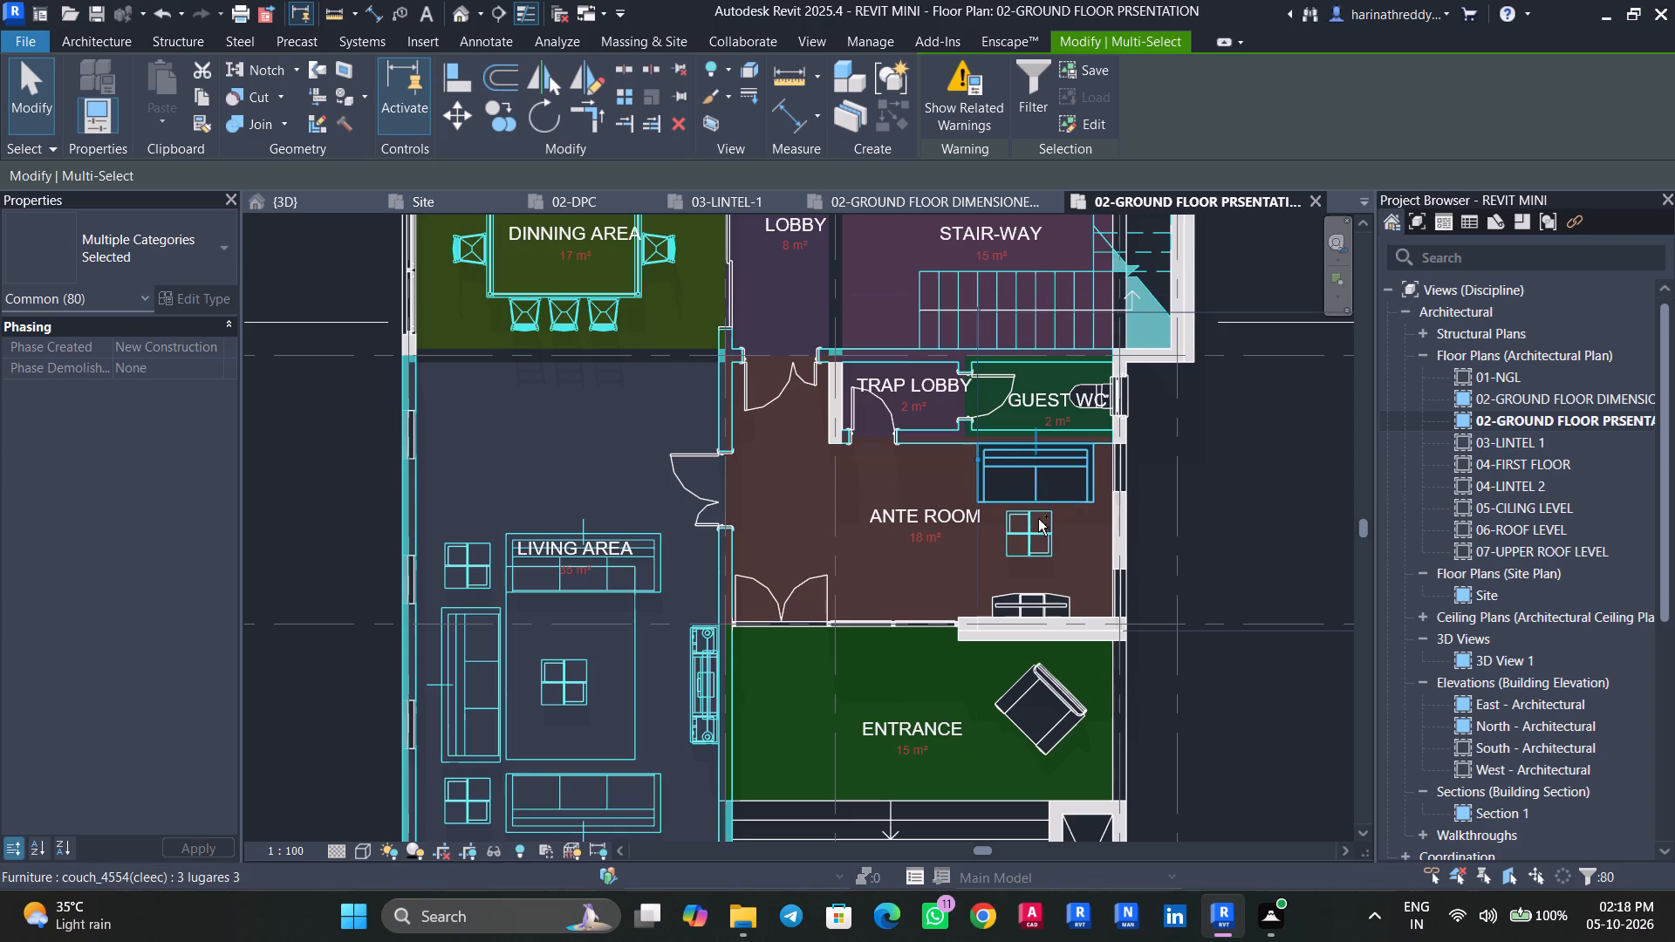
pyautogui.keyDown('ctrl'); pyautogui.click(1041, 602); pyautogui.keyUp('ctrl')
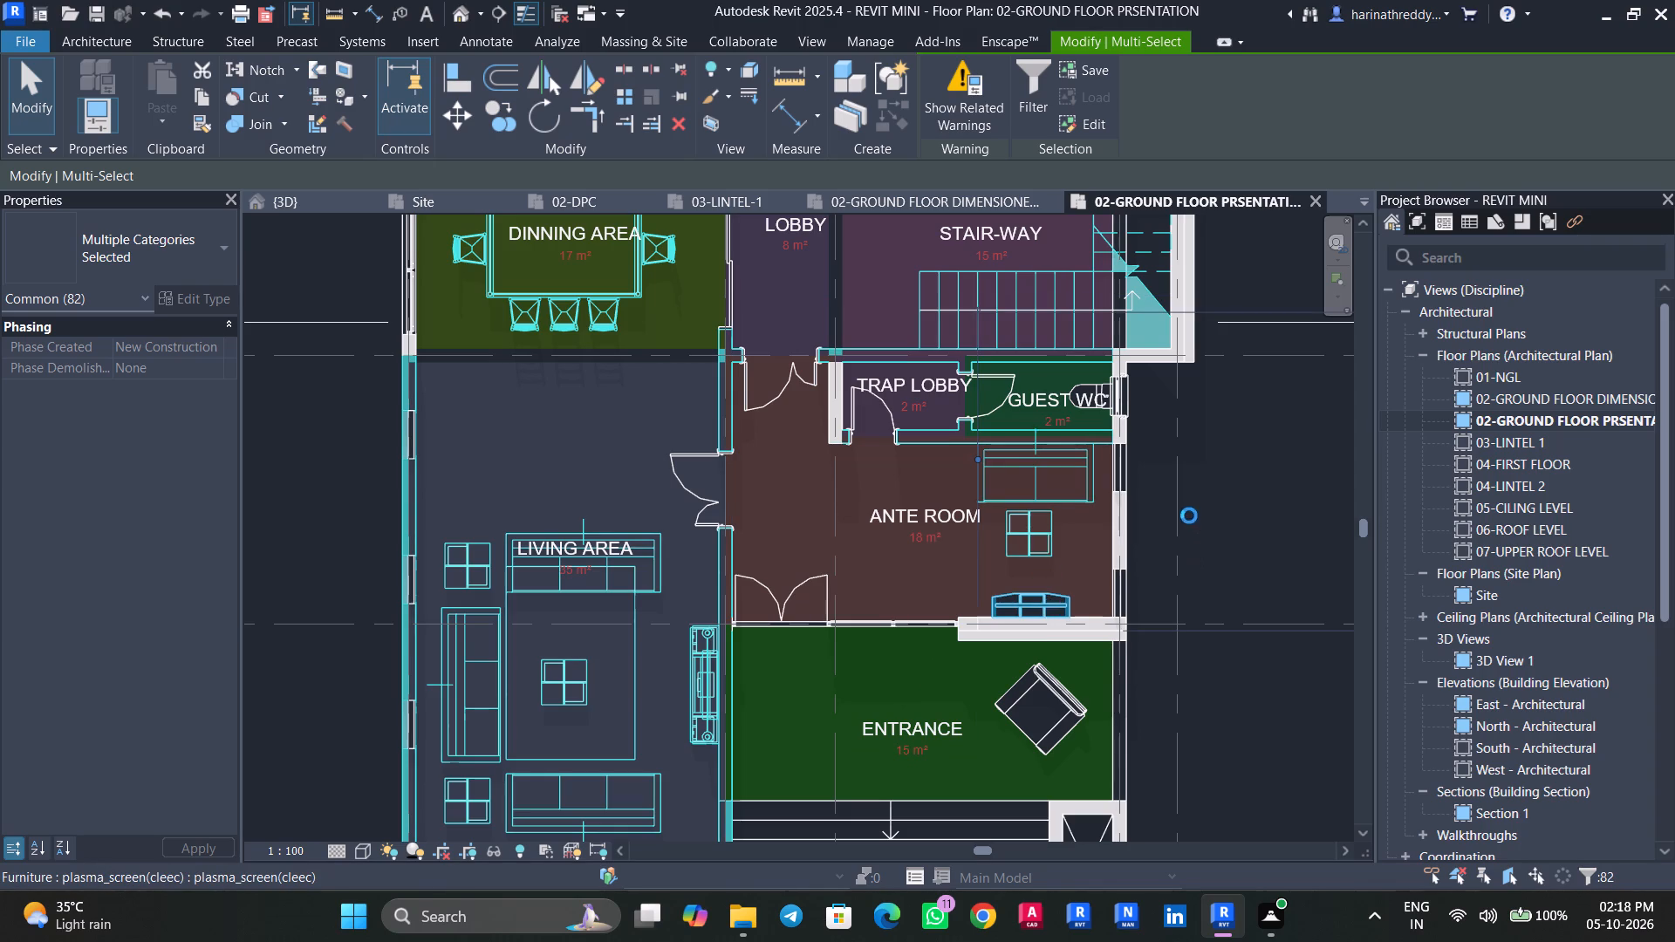
# Add the bed and the armchair in Bedroom 1 to the selection.
pyautogui.moveTo(1208, 464); pyautogui.dragTo(1200, 852, button='middle')
pyautogui.moveTo(1266, 391); pyautogui.dragTo(1262, 543, button='middle')
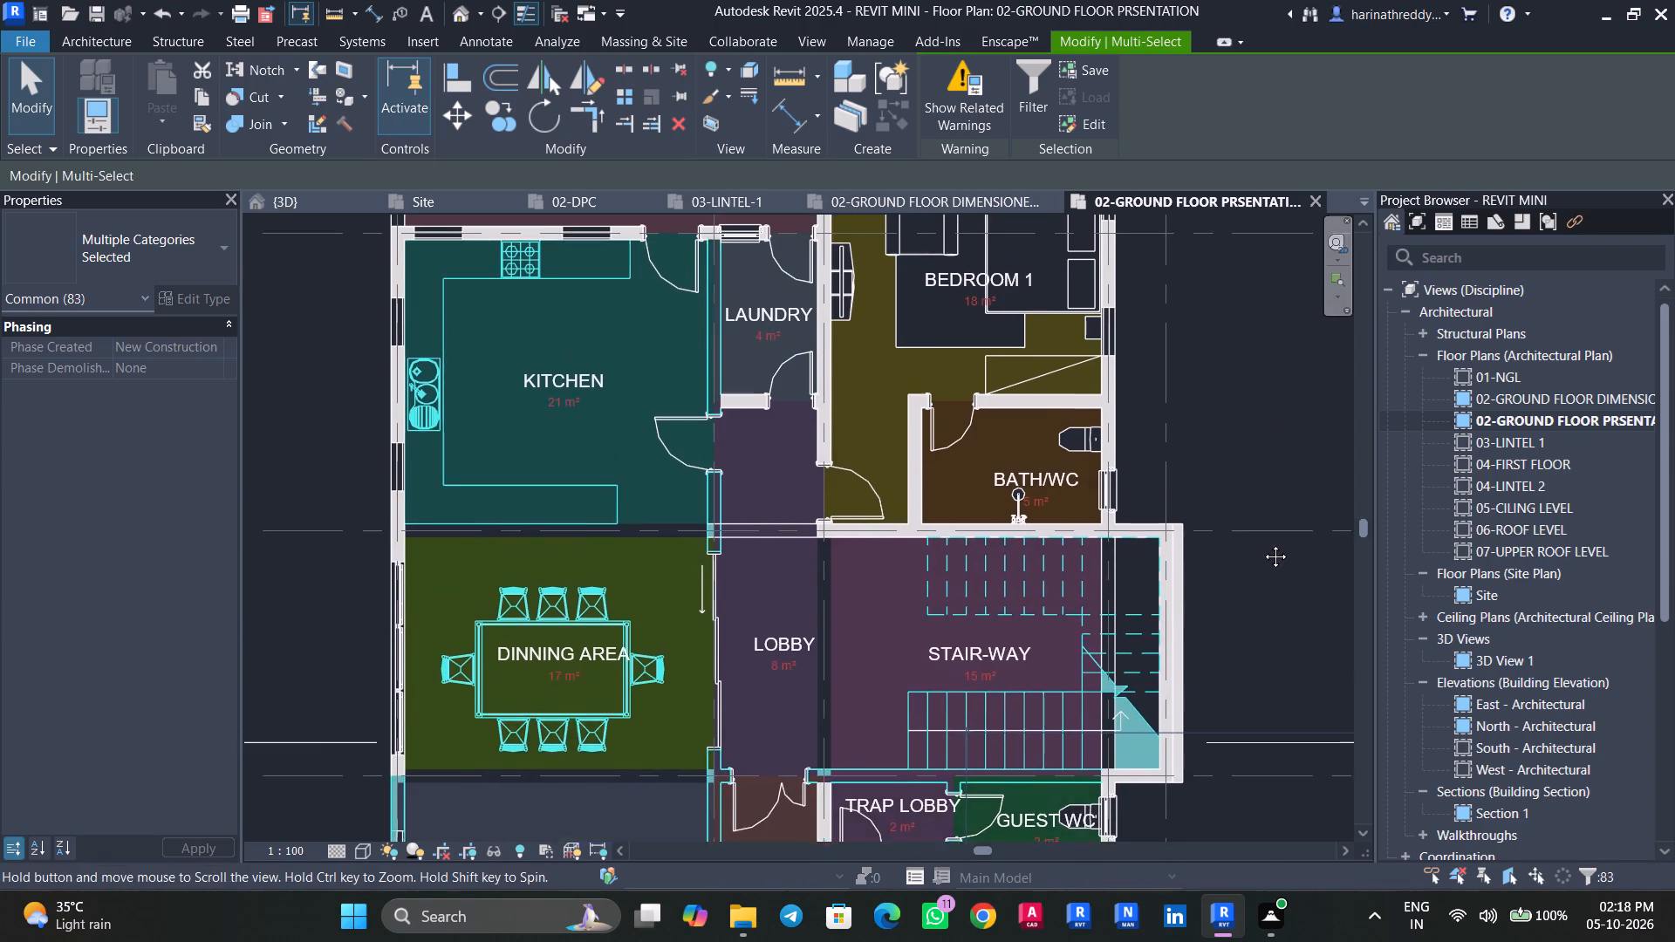
pyautogui.moveTo(1262, 543); pyautogui.dragTo(1259, 584, button='middle')
pyautogui.keyDown('ctrl'); pyautogui.click(1034, 397); pyautogui.keyUp('ctrl')
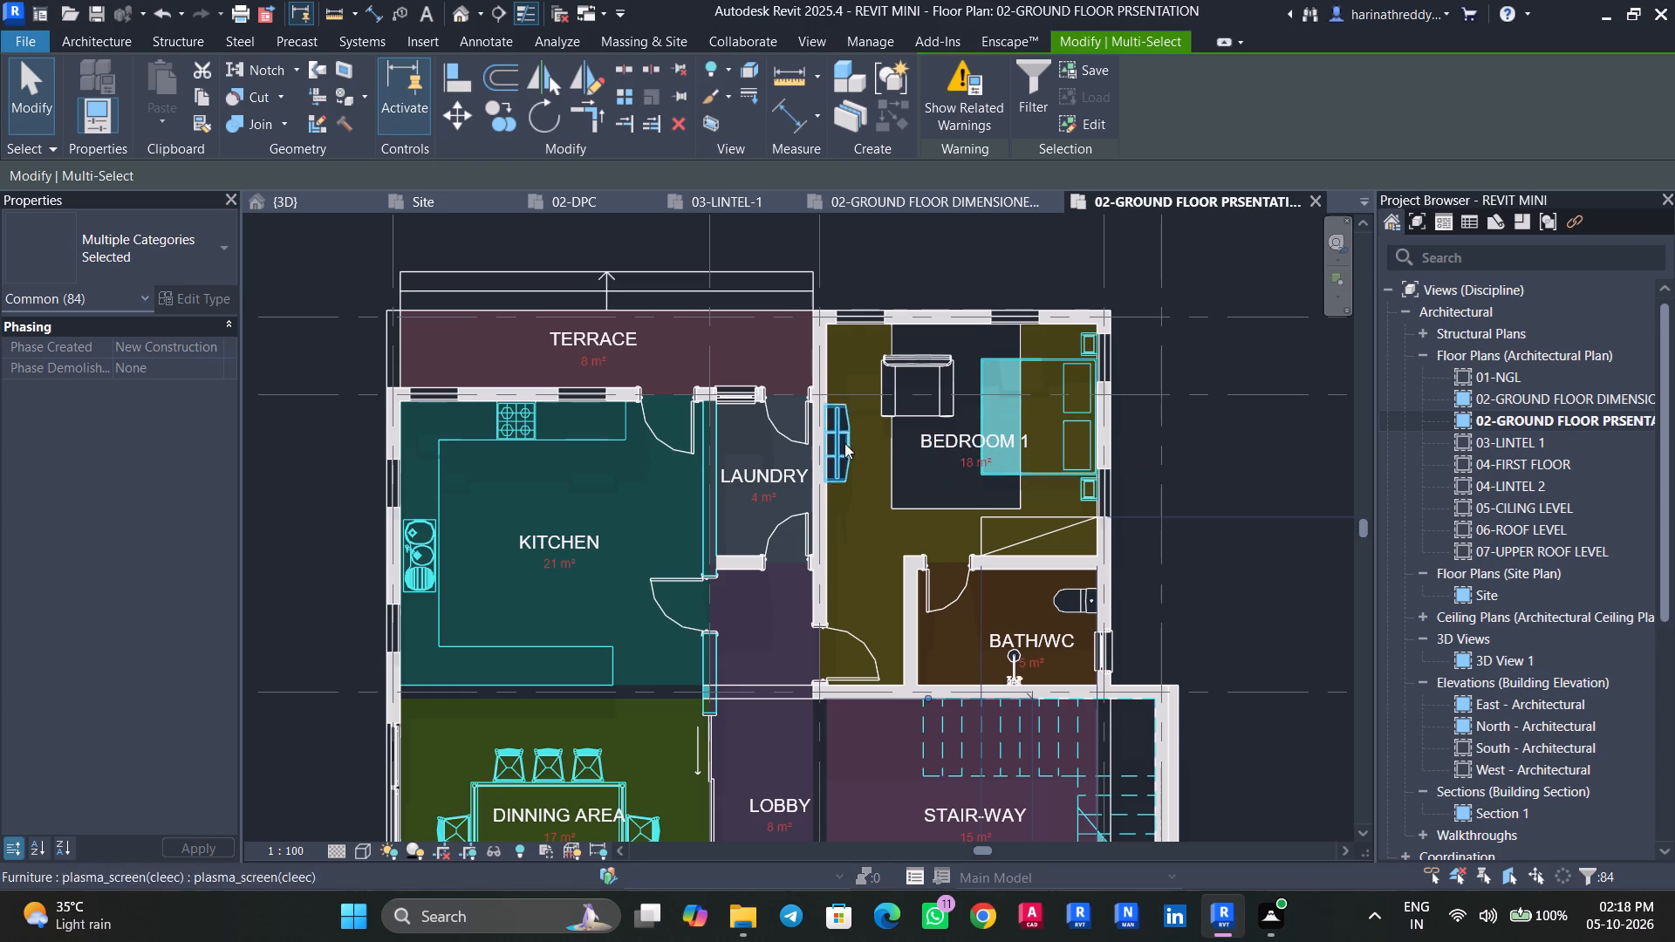
pyautogui.keyDown('ctrl'); pyautogui.click(908, 399); pyautogui.keyUp('ctrl')
# Add the exterior walls along grid 4 beside Bedroom 1 and bath/WC, and beside the guest WC and ante room, to the selection.
pyautogui.moveTo(1222, 587); pyautogui.dragTo(1189, 463, button='middle')
pyautogui.scroll(3, 1075, 494)
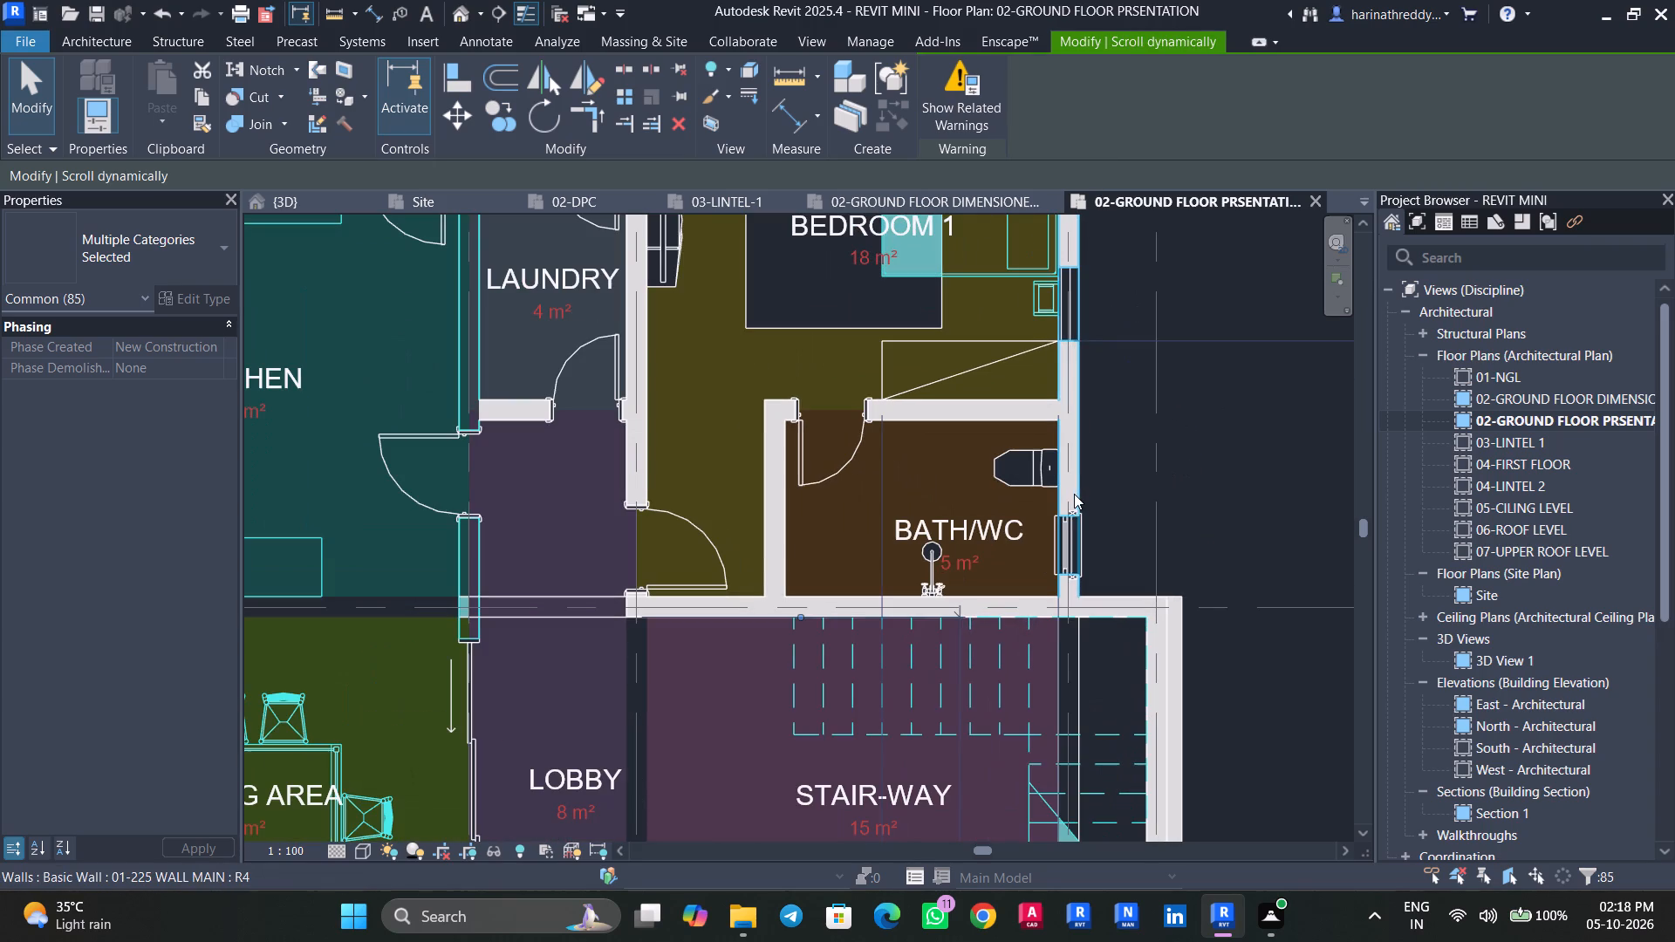
pyautogui.keyDown('ctrl'); pyautogui.click(1072, 494); pyautogui.keyUp('ctrl')
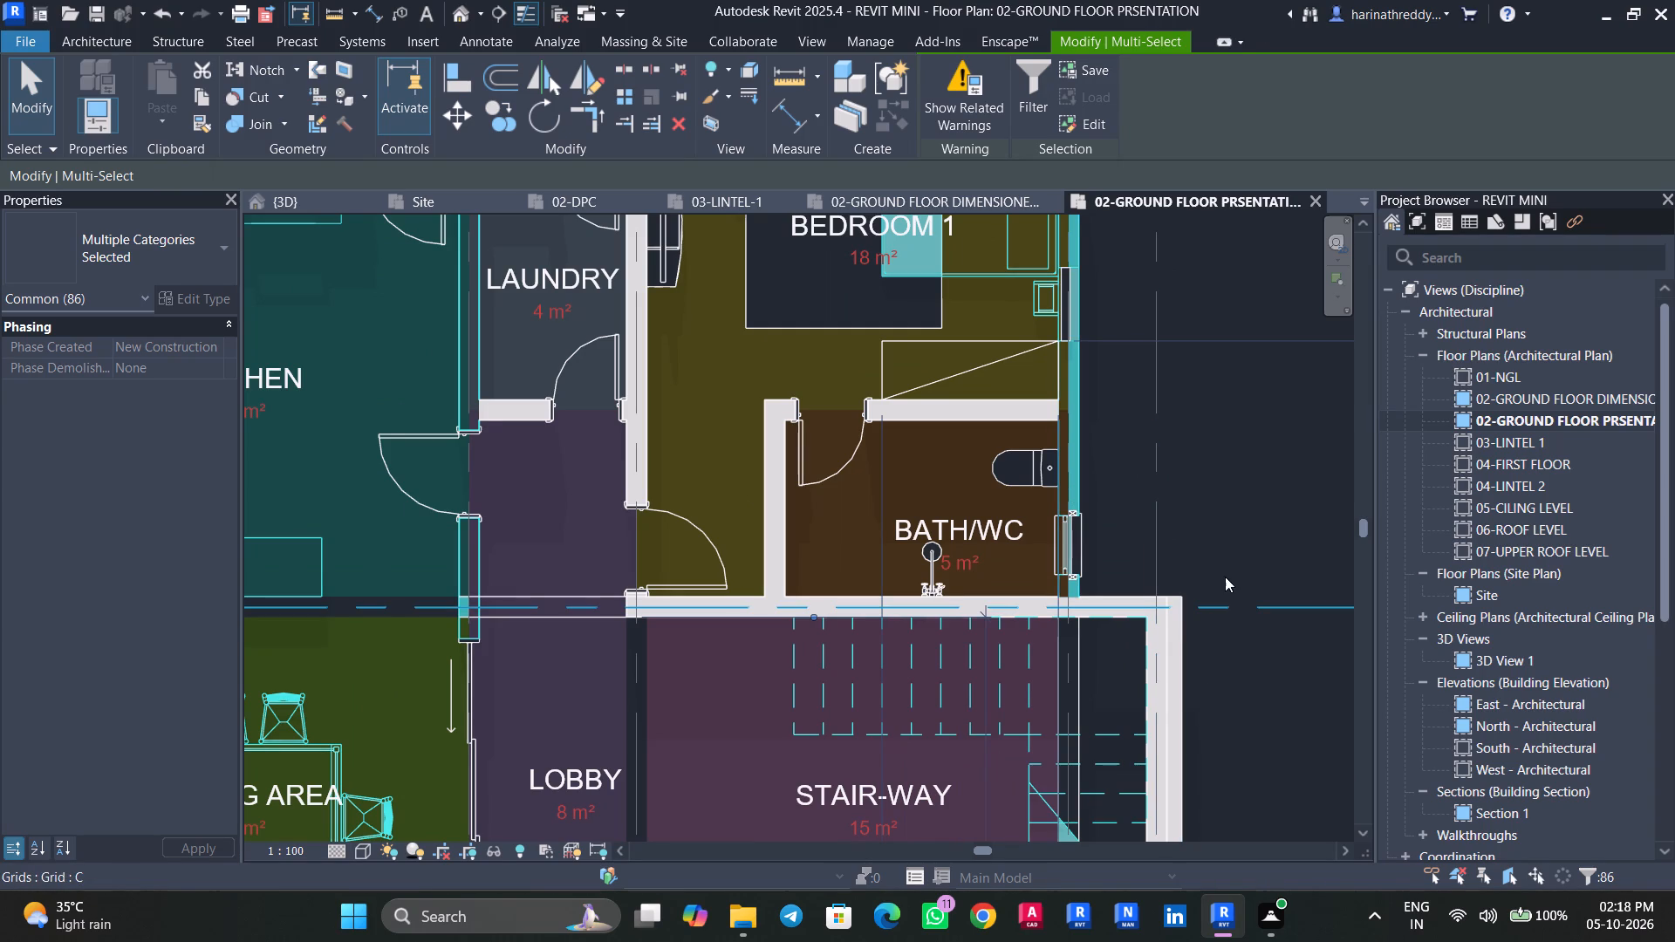
pyautogui.moveTo(1227, 571); pyautogui.dragTo(1181, 166, button='middle')
pyautogui.moveTo(1261, 570); pyautogui.dragTo(1254, 396, button='middle')
pyautogui.scroll(3, 1029, 491)
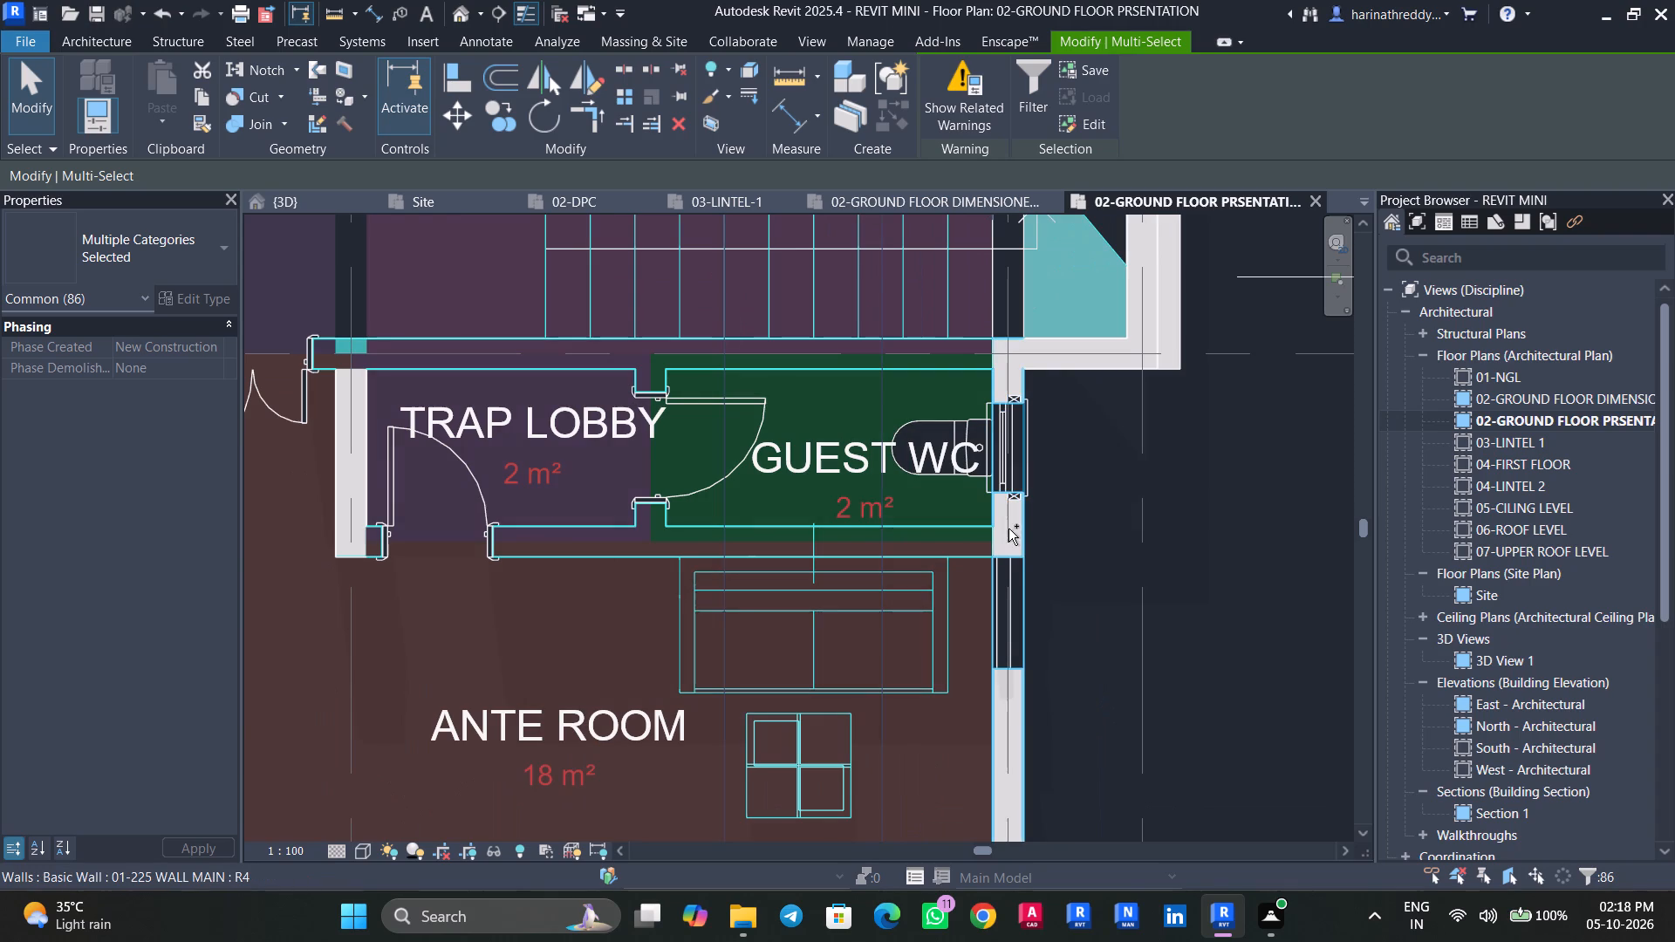
pyautogui.keyDown('ctrl'); pyautogui.click(1008, 529); pyautogui.keyUp('ctrl')
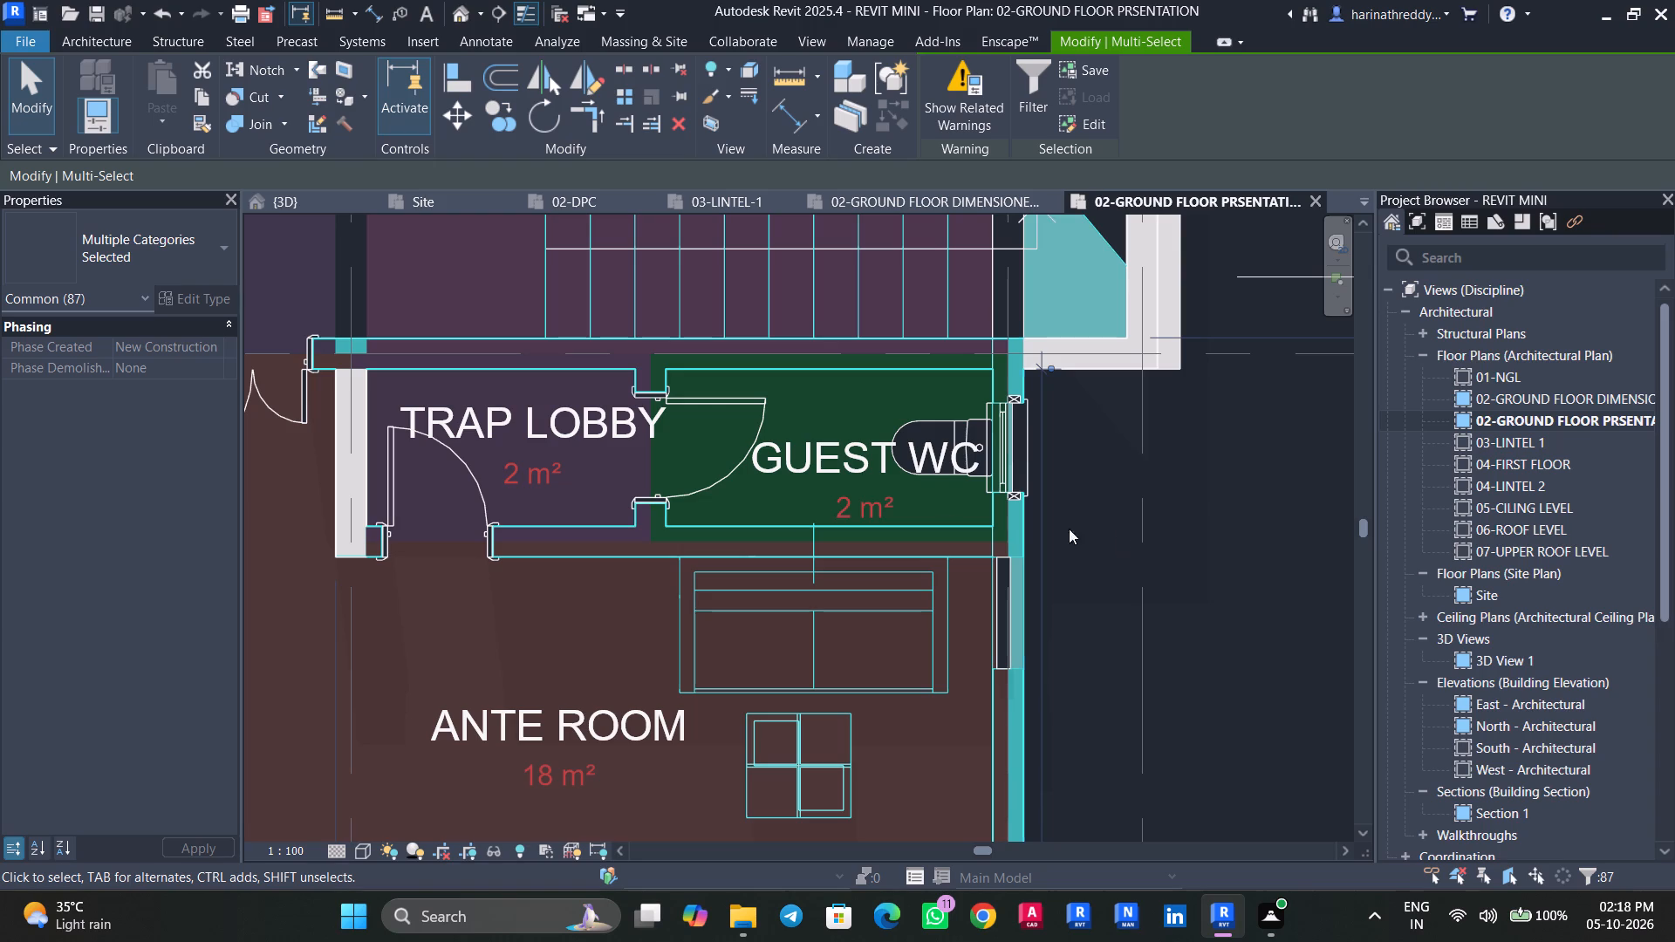
# Add the floor-standing toilet in the guest WC to the selection.
pyautogui.scroll(1, 907, 452)
pyautogui.scroll(-1, 908, 452)
pyautogui.scroll(7, 908, 452)
pyautogui.keyDown('ctrl'); pyautogui.click(924, 420); pyautogui.keyUp('ctrl')
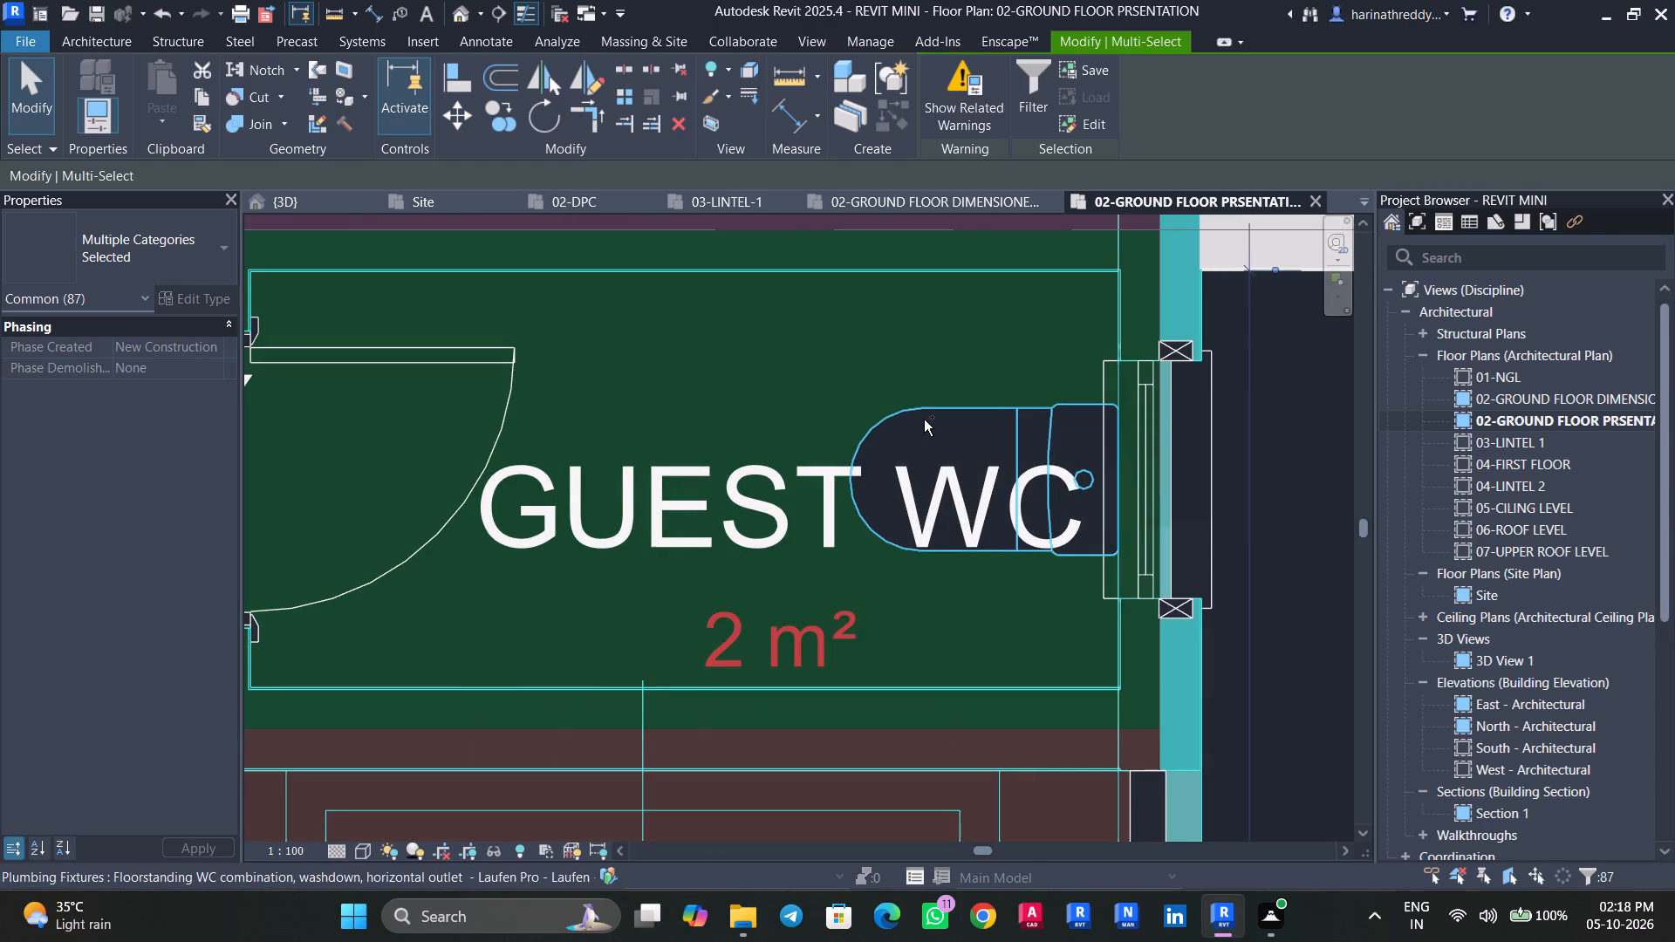
# Copy all the selected ground floor elements to the clipboard.
pyautogui.scroll(-11, 924, 420)
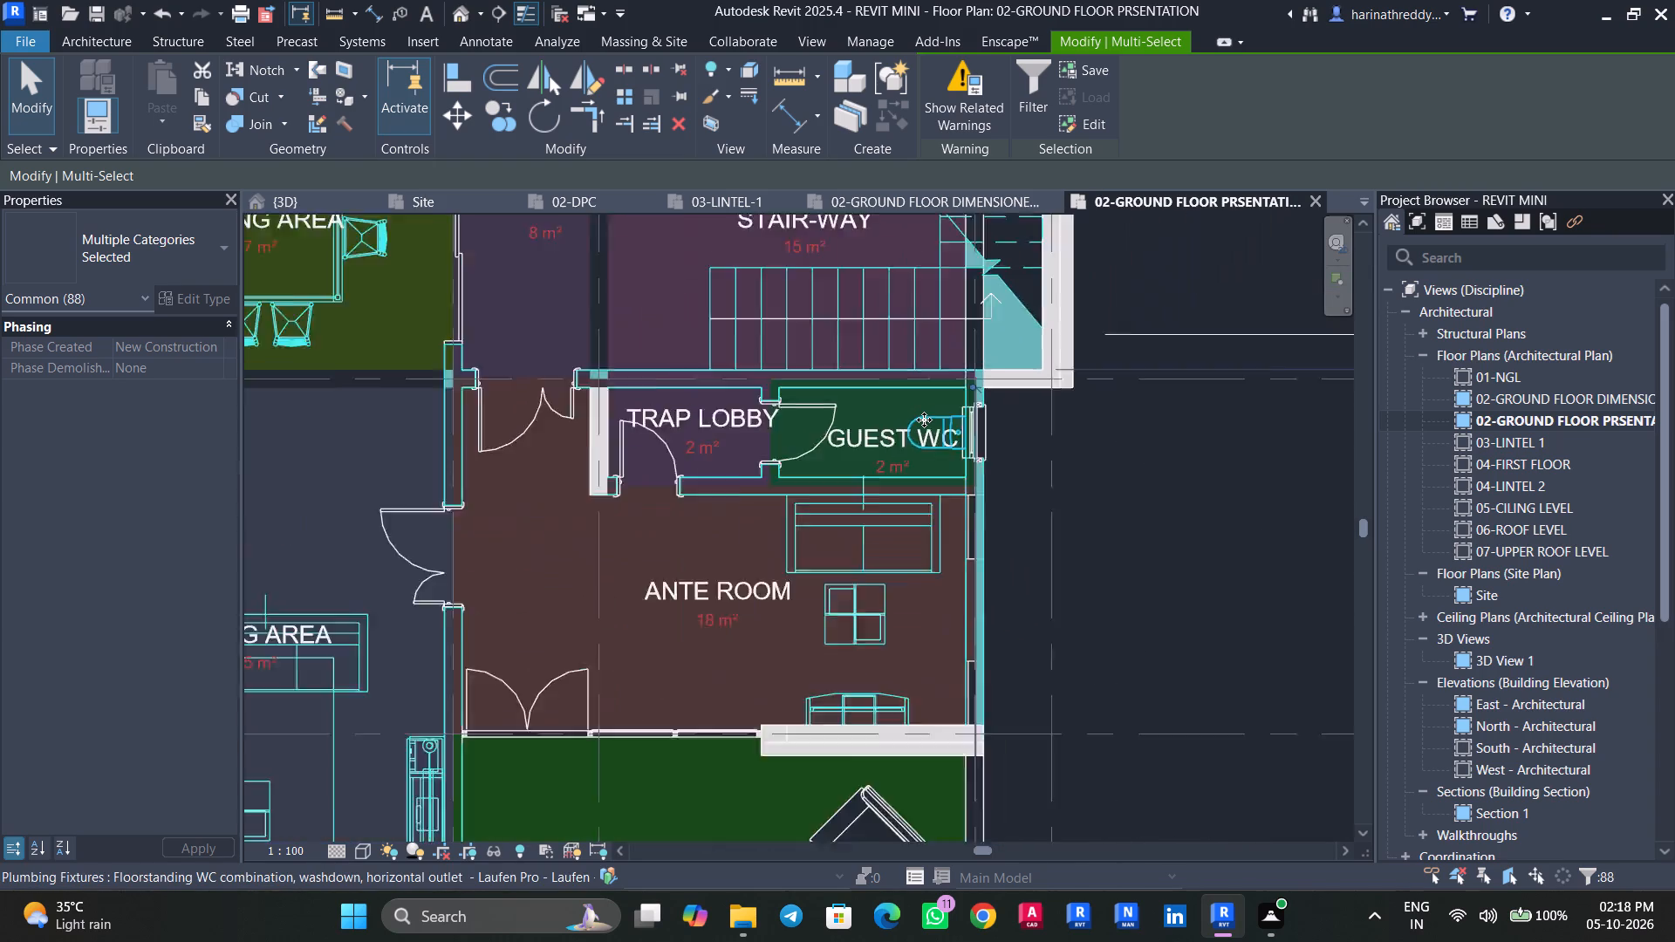
pyautogui.scroll(-7, 924, 420)
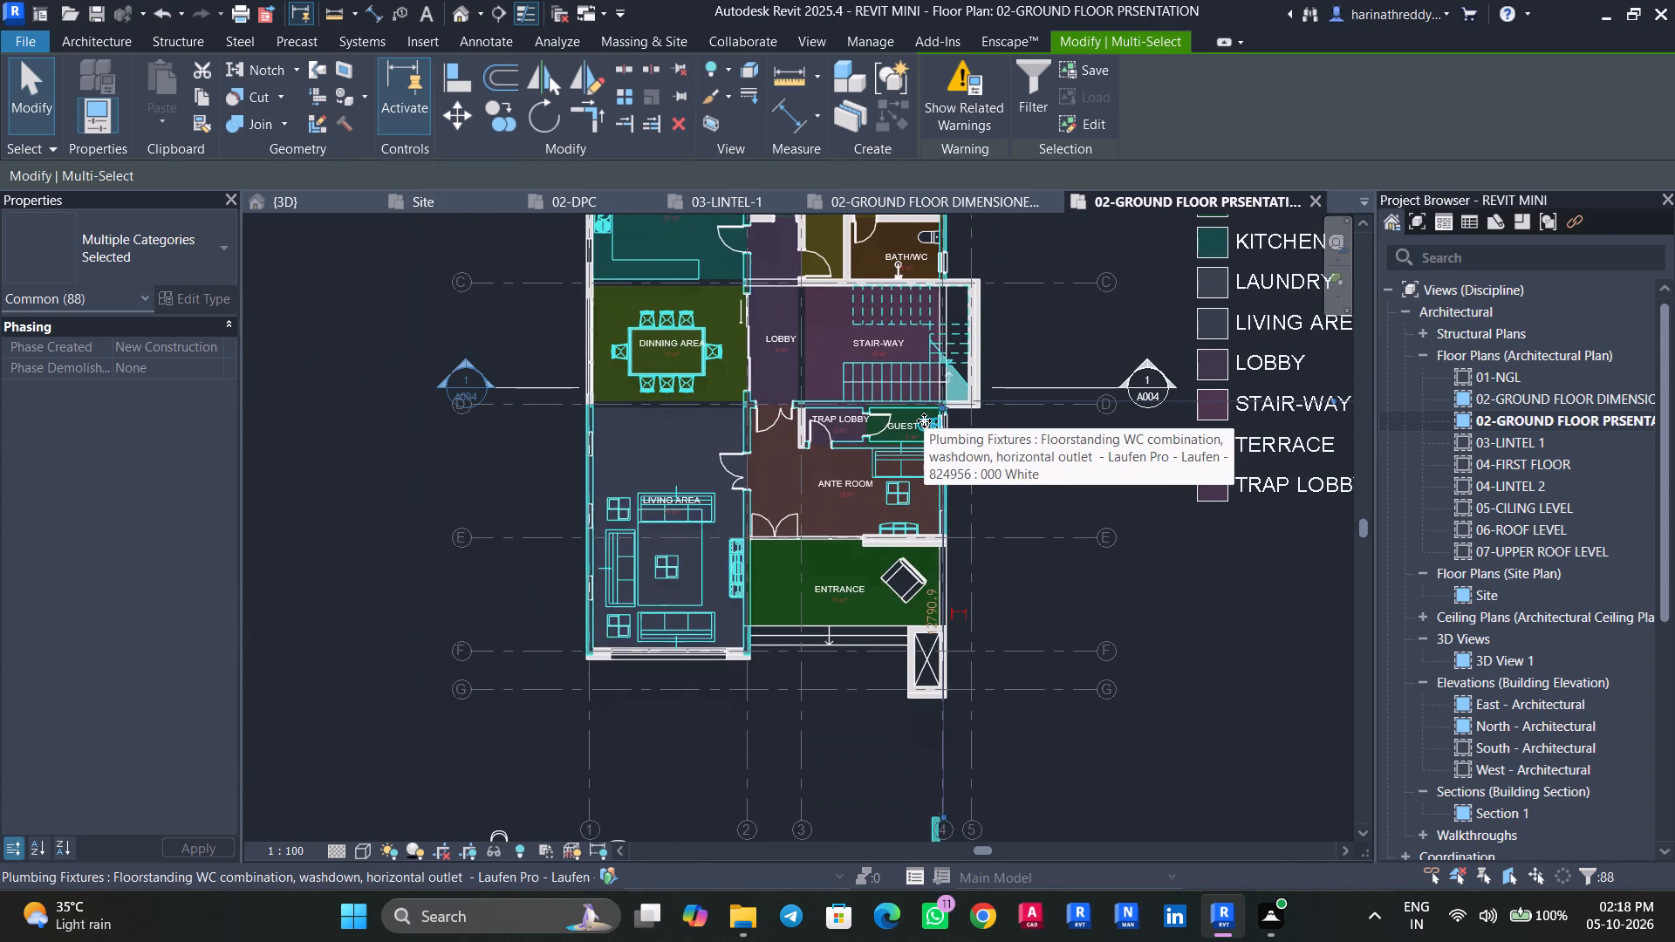
pyautogui.click(196, 95)
pyautogui.tripleClick(198, 95)
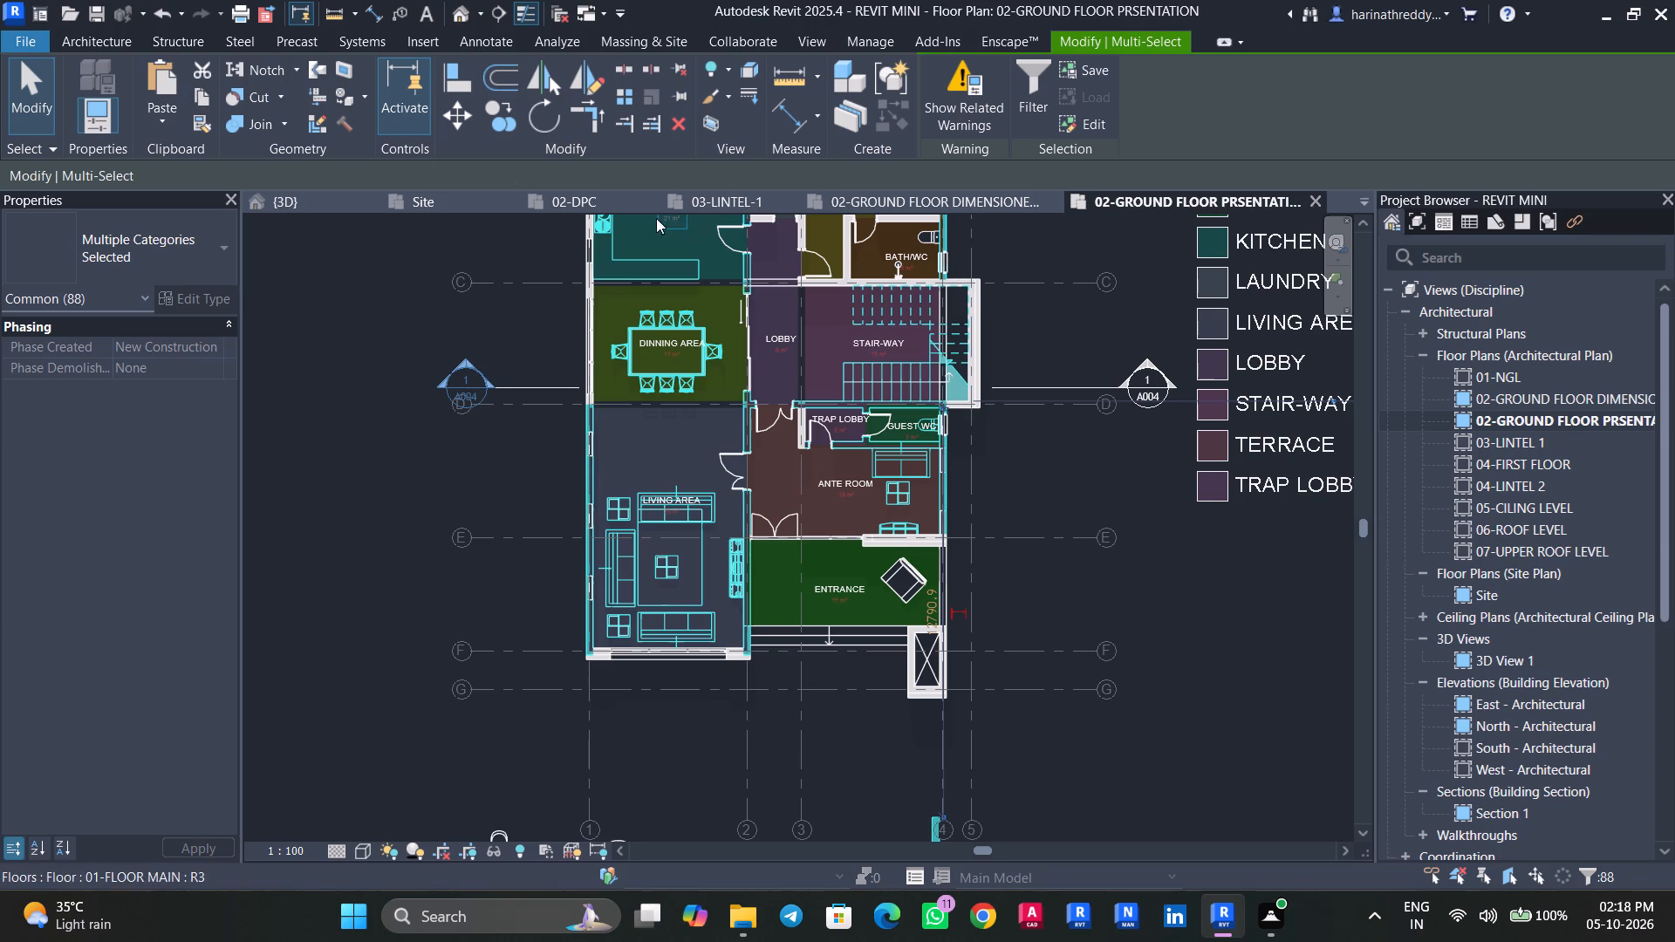
# Paste the copied ground floor elements into the 02-DPC plan of the semi-duplex house, in the empty area up and right of its walls.
pyautogui.click(598, 199)
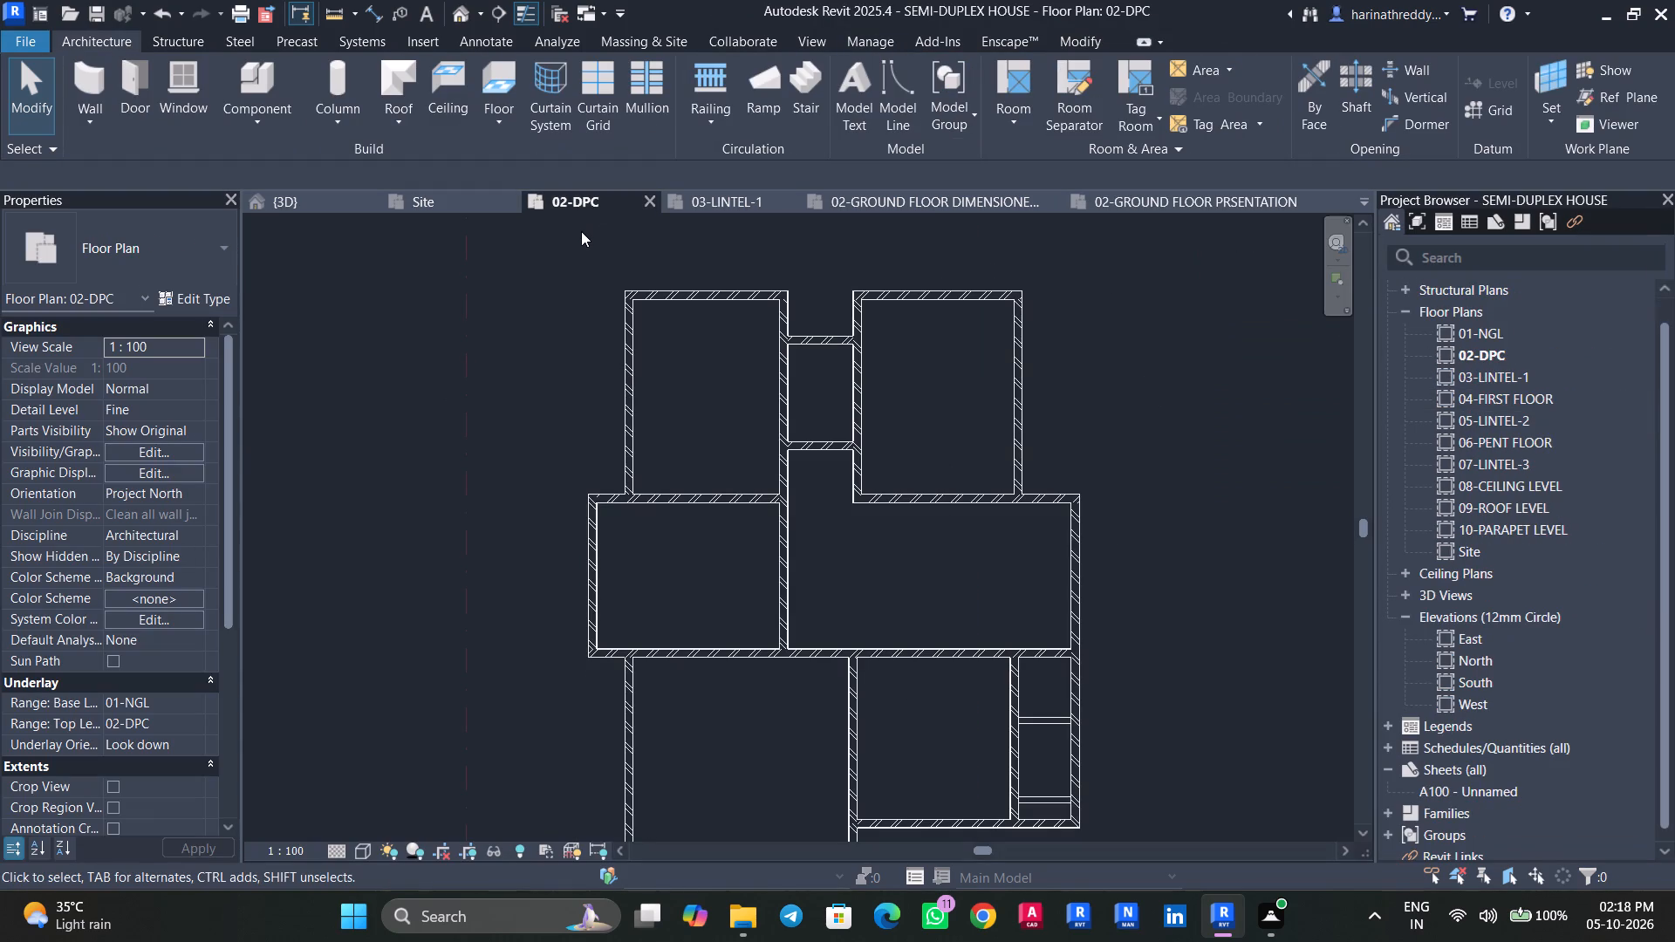
pyautogui.scroll(-4, 1145, 302)
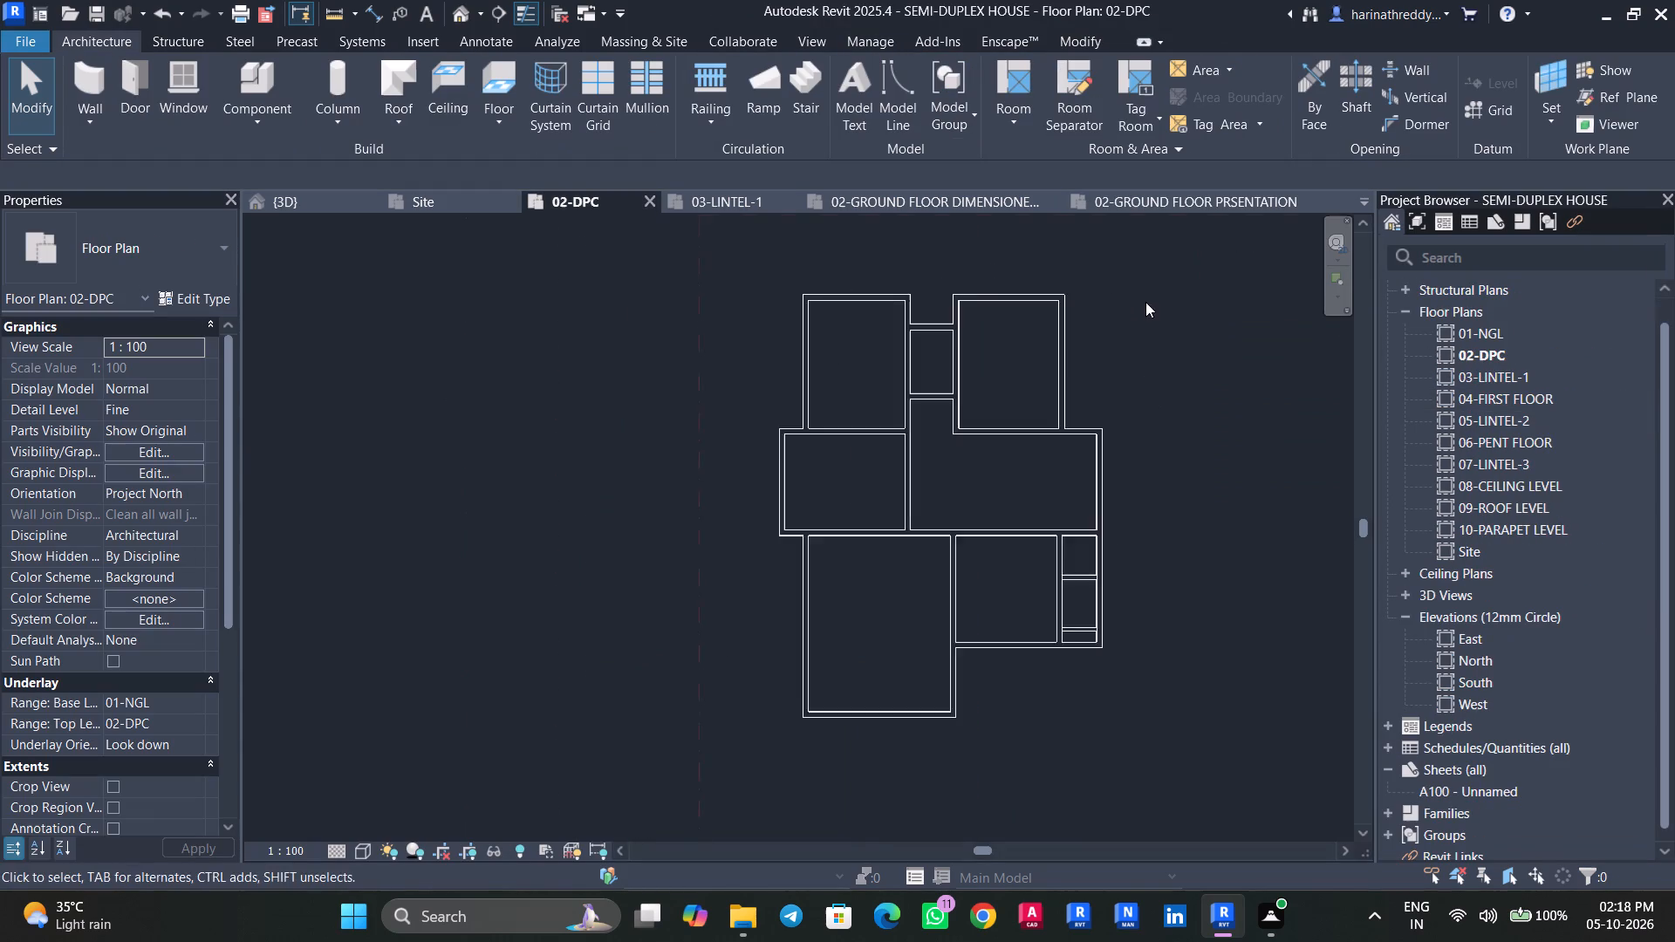
pyautogui.moveTo(1145, 299); pyautogui.dragTo(605, 565, button='middle')
pyautogui.scroll(7, 802, 544)
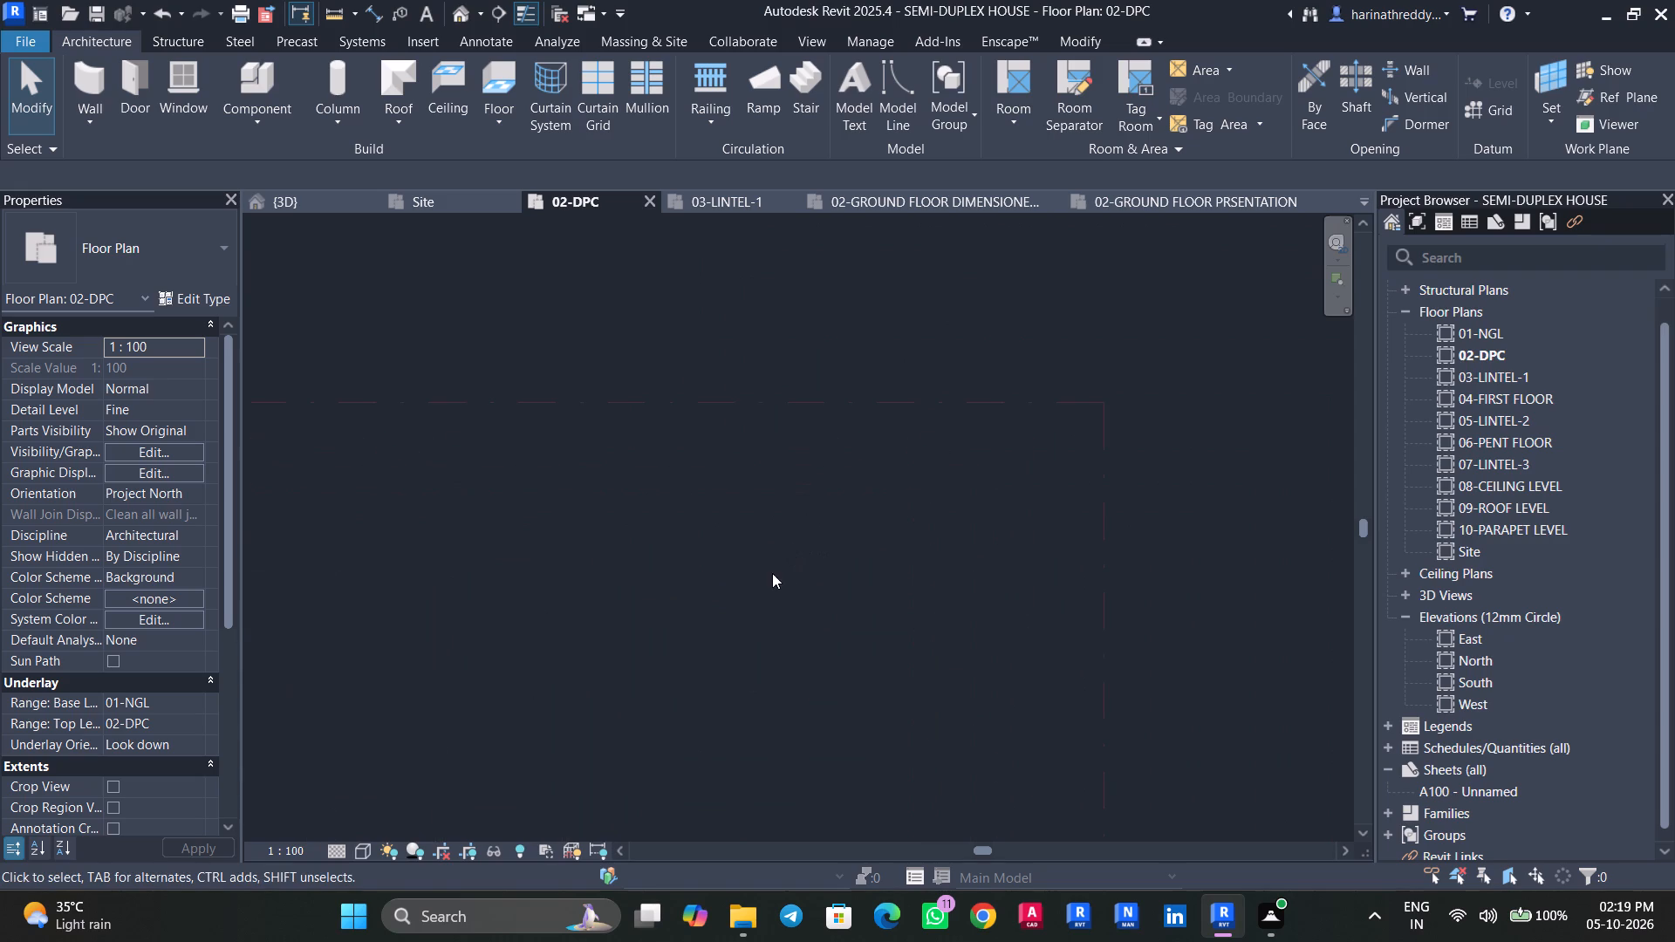
pyautogui.moveTo(772, 573); pyautogui.dragTo(798, 540, button='middle')
pyautogui.hotkey('ctrl', 'v')
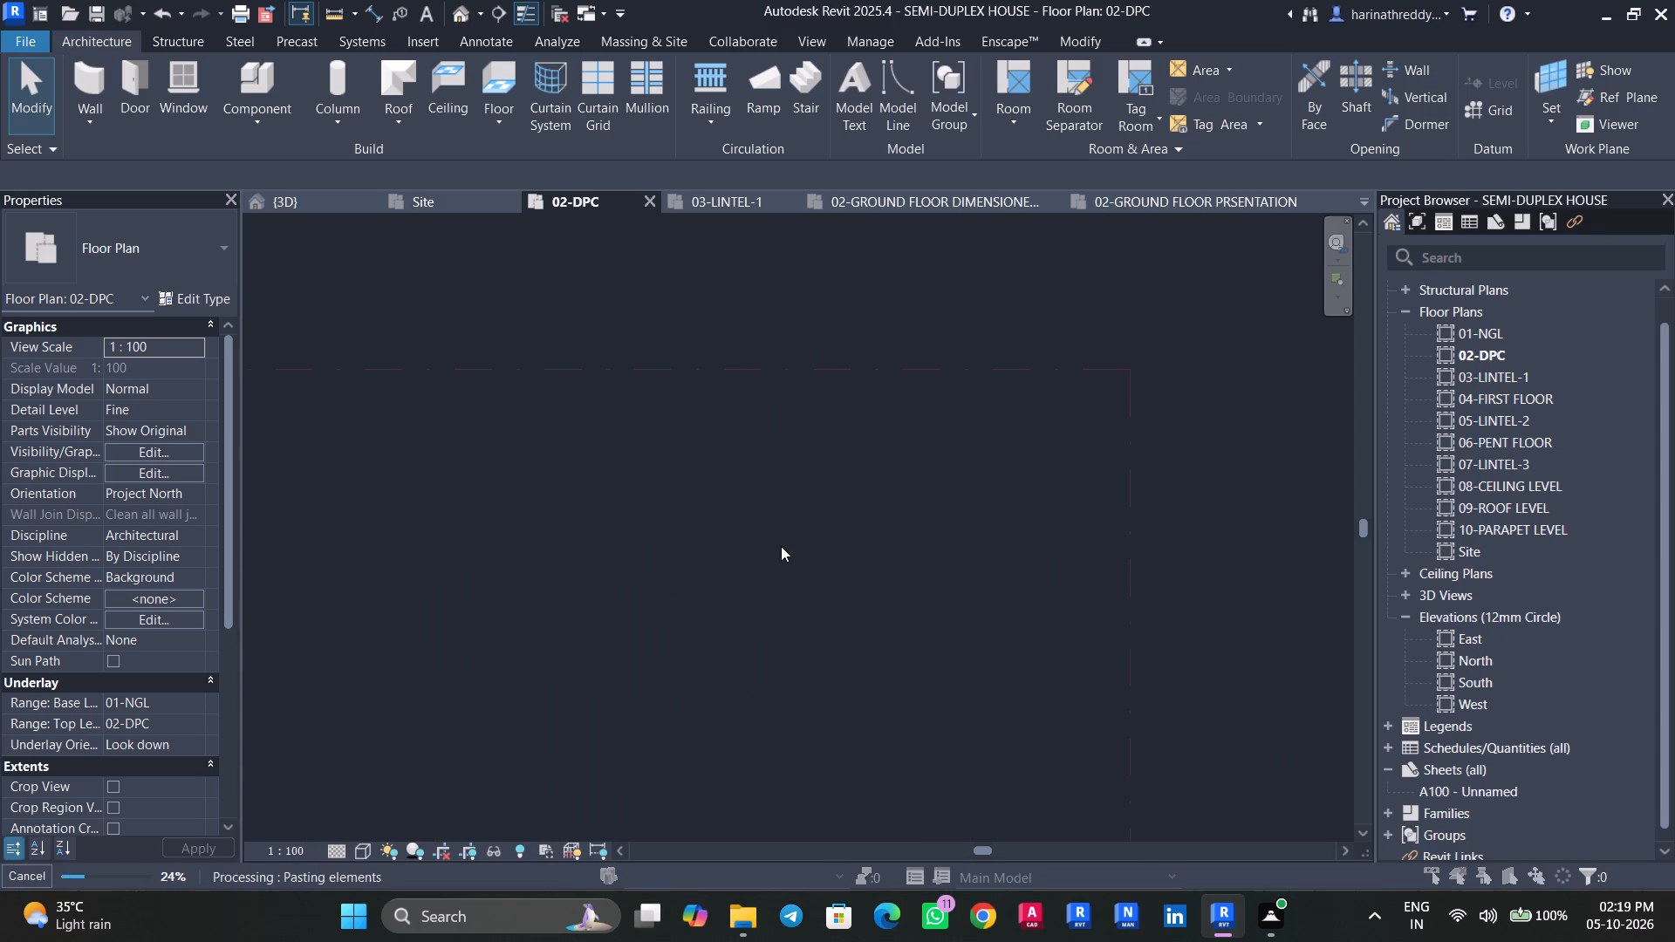
pyautogui.click(892, 543)
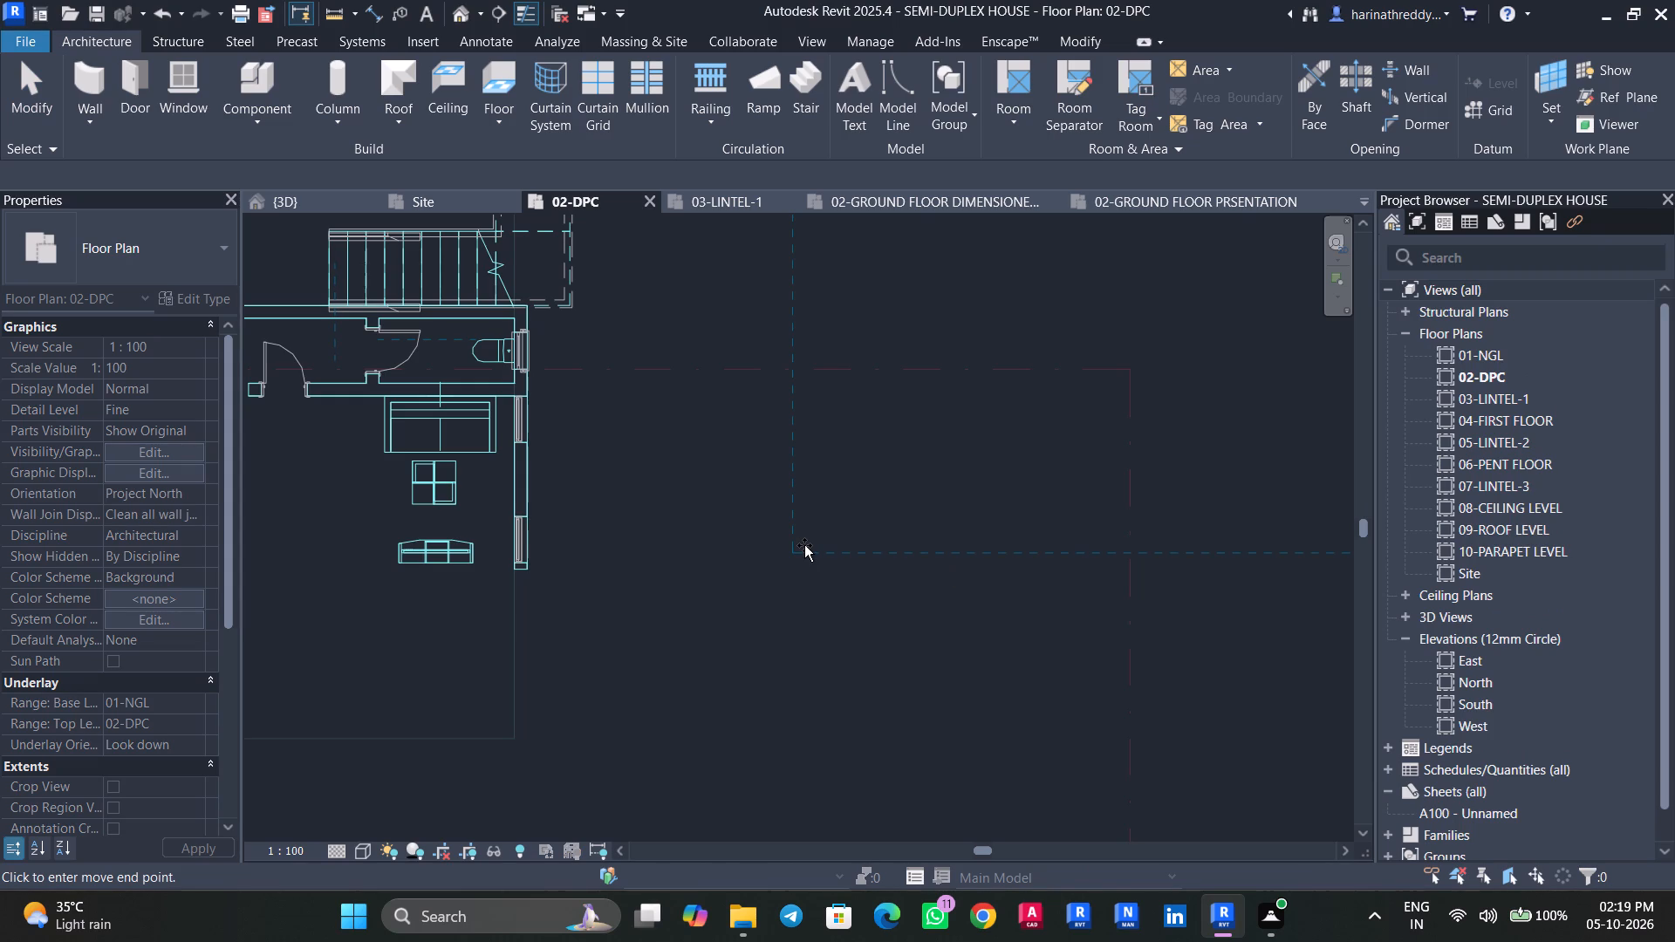
pyautogui.scroll(-9, 804, 545)
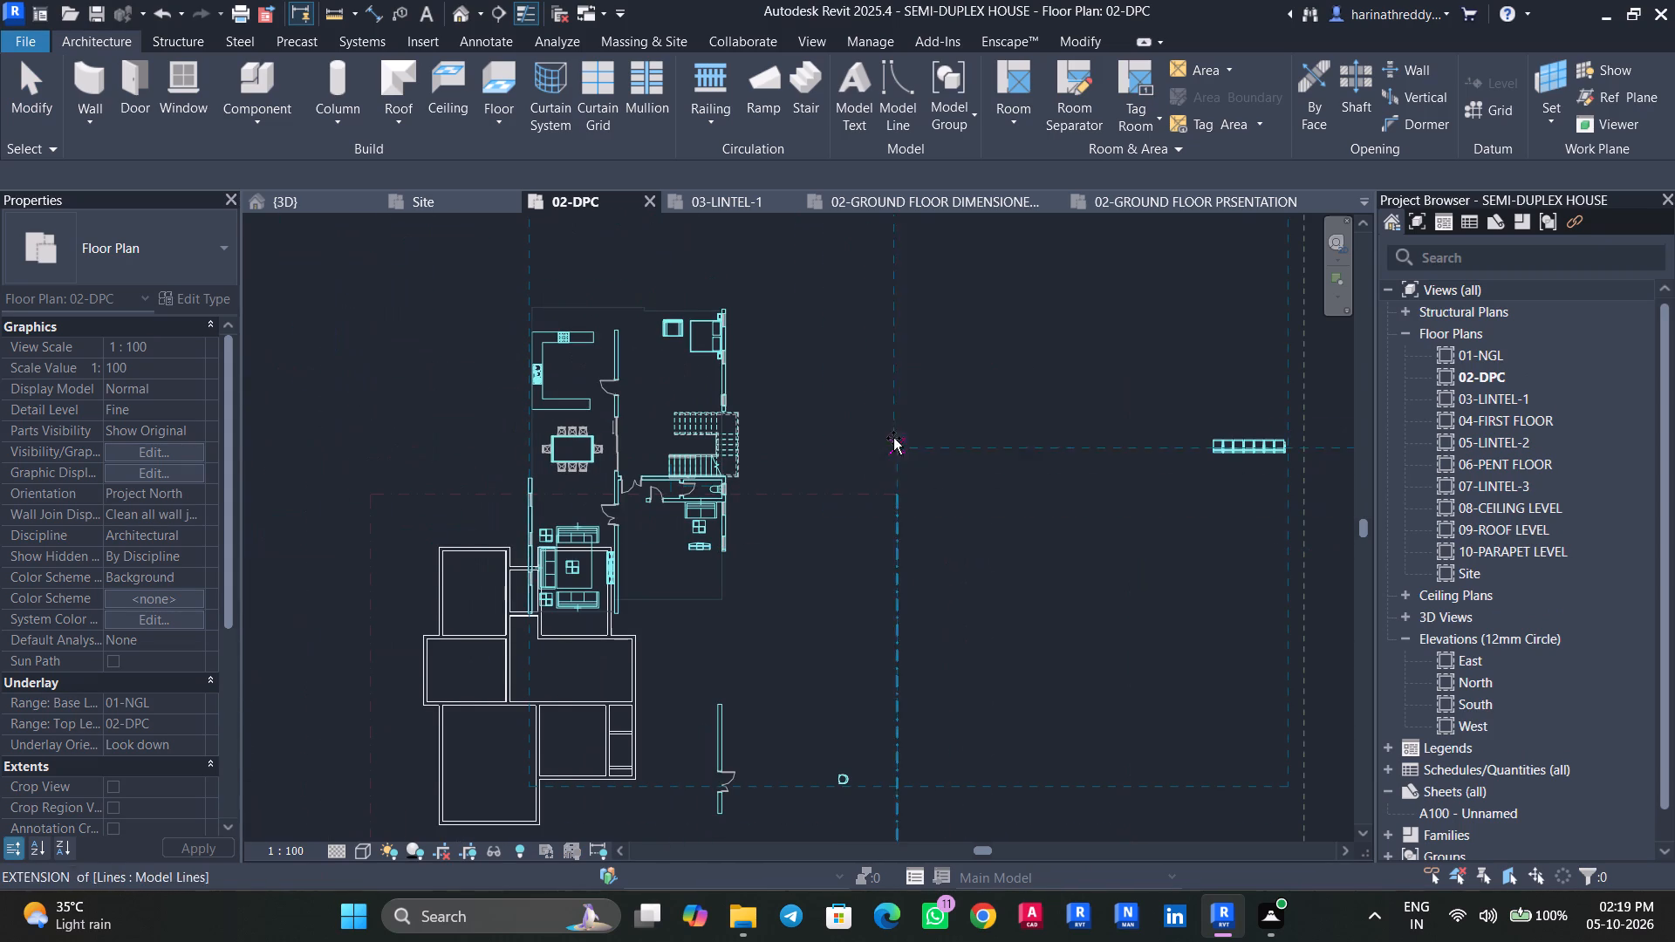
pyautogui.moveTo(950, 352); pyautogui.dragTo(769, 577, button='middle')
pyautogui.scroll(-4, 767, 577)
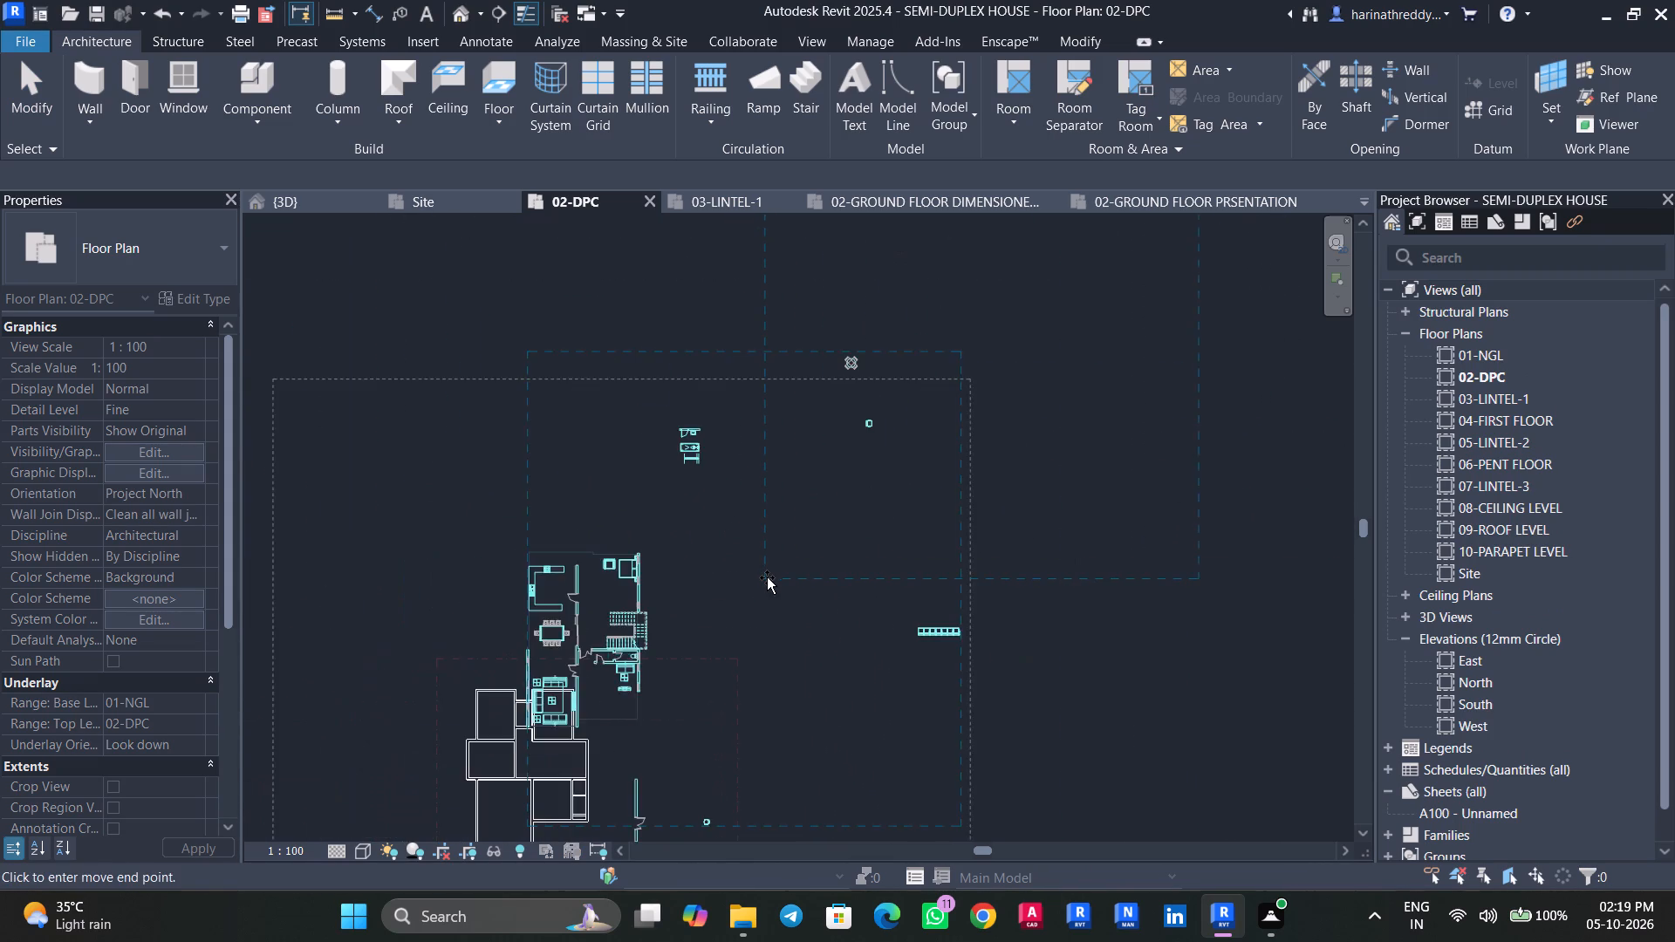
pyautogui.scroll(-3, 767, 577)
pyautogui.click(975, 444)
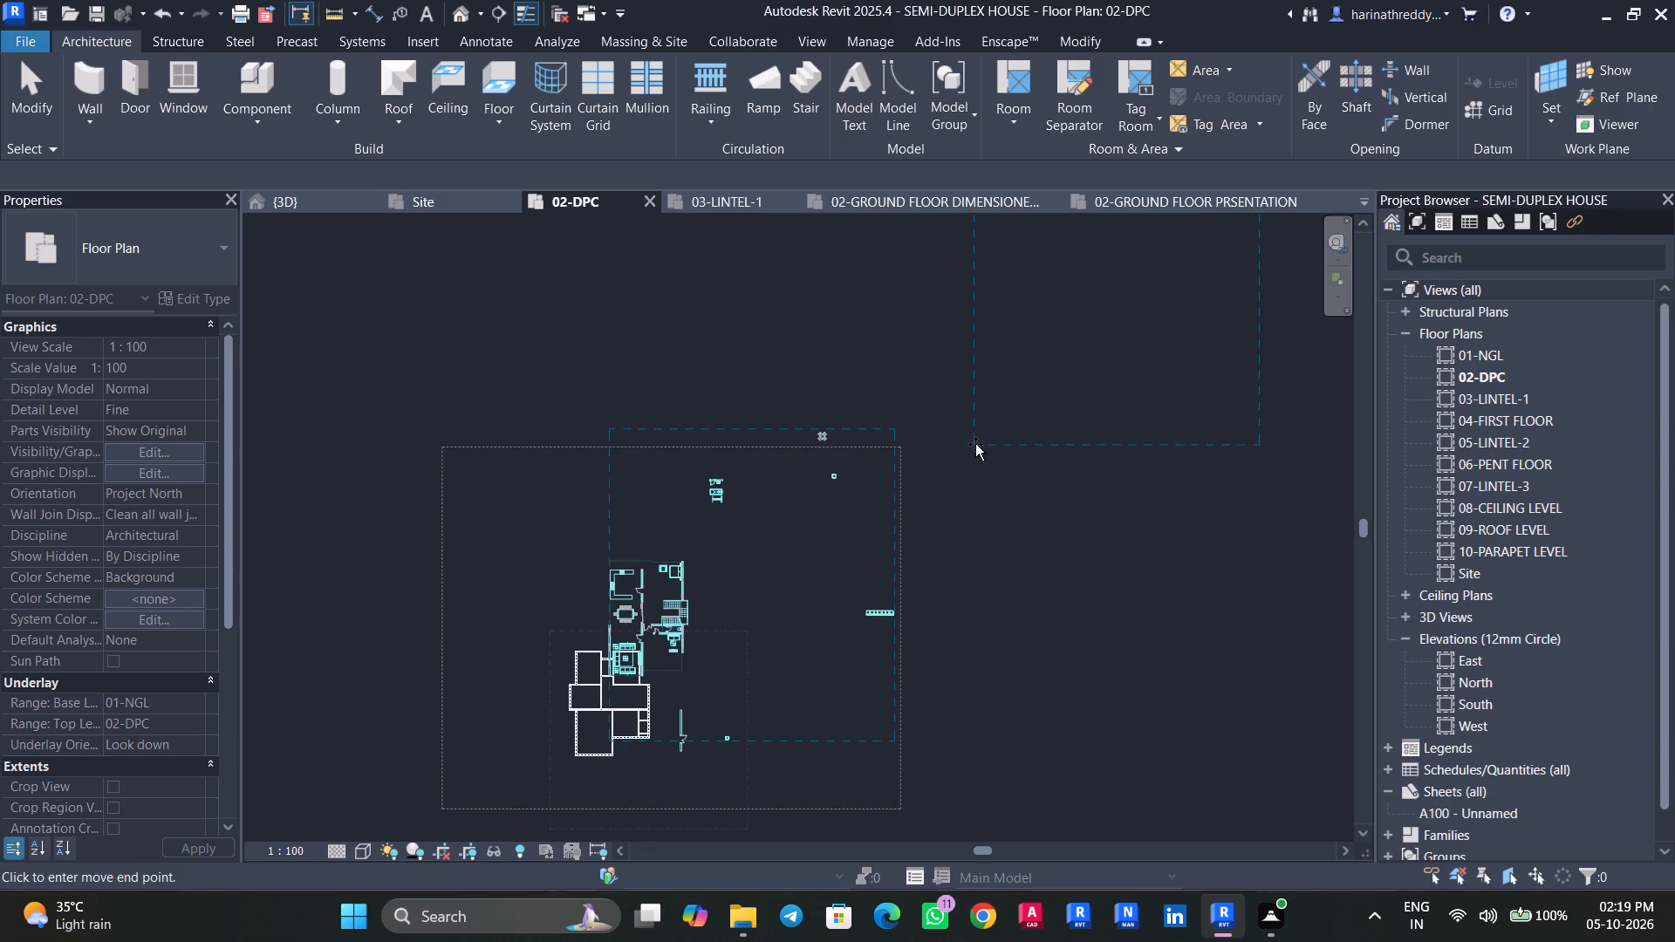
pyautogui.press('Escape')
pyautogui.press('Escape')
pyautogui.press('Escape')
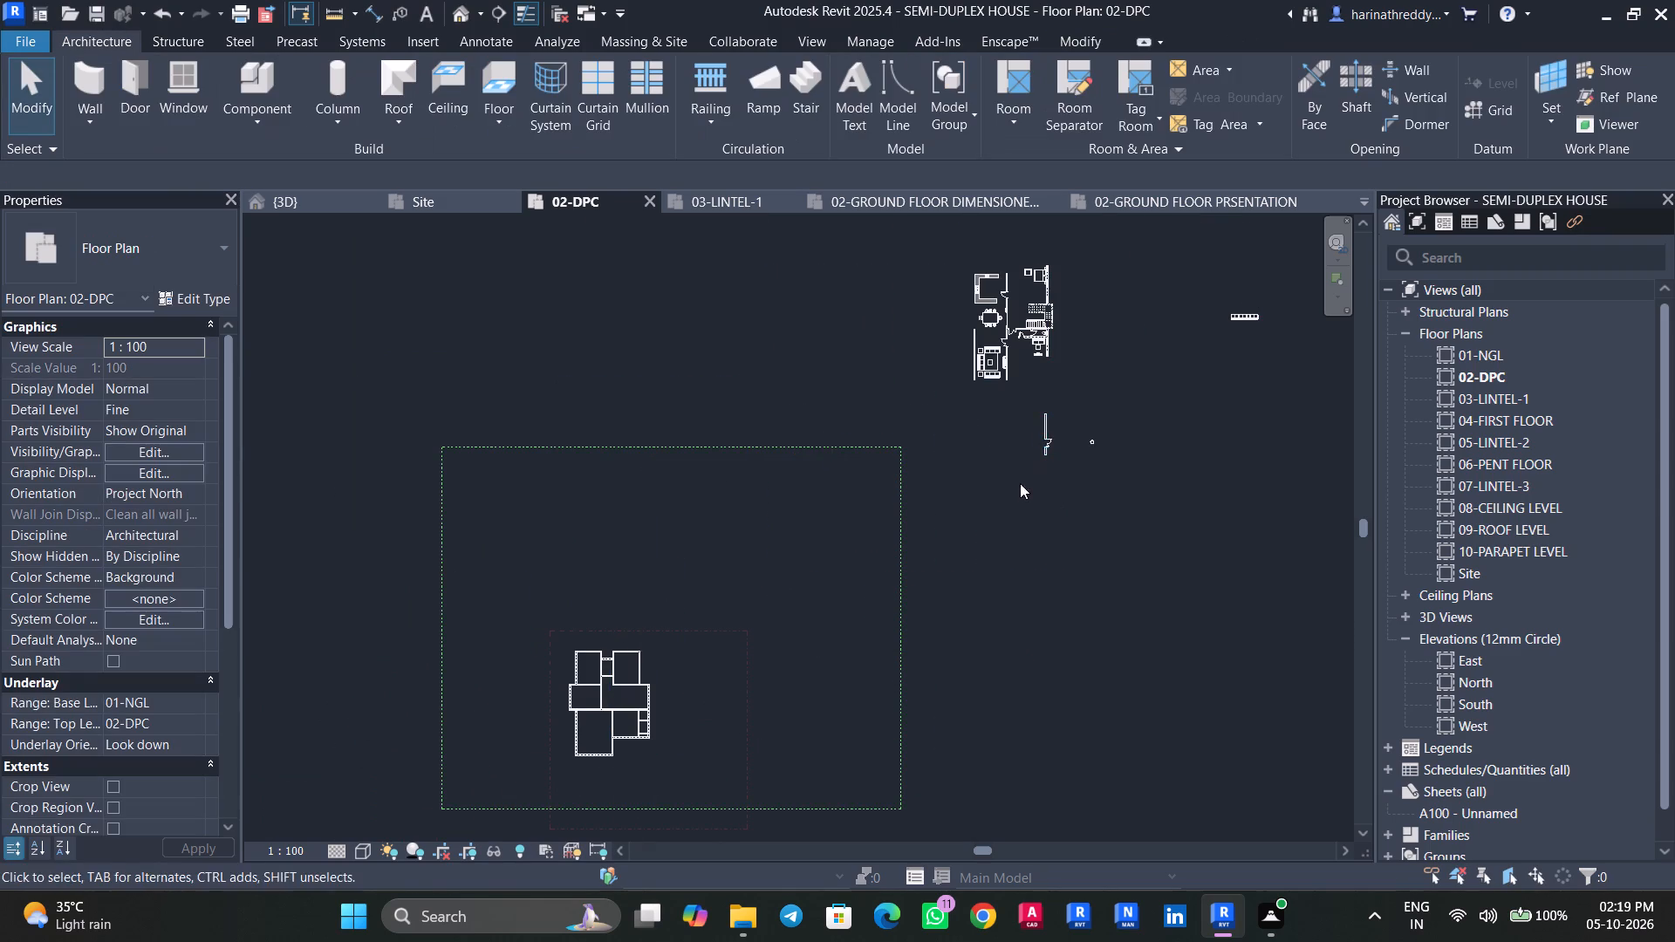
# Open the pasted U-shaped kitchen counter casework for in-place editing.
pyautogui.scroll(6, 1003, 395)
pyautogui.scroll(-1, 1013, 345)
pyautogui.scroll(14, 1013, 344)
pyautogui.moveTo(776, 568); pyautogui.dragTo(781, 734, button='middle')
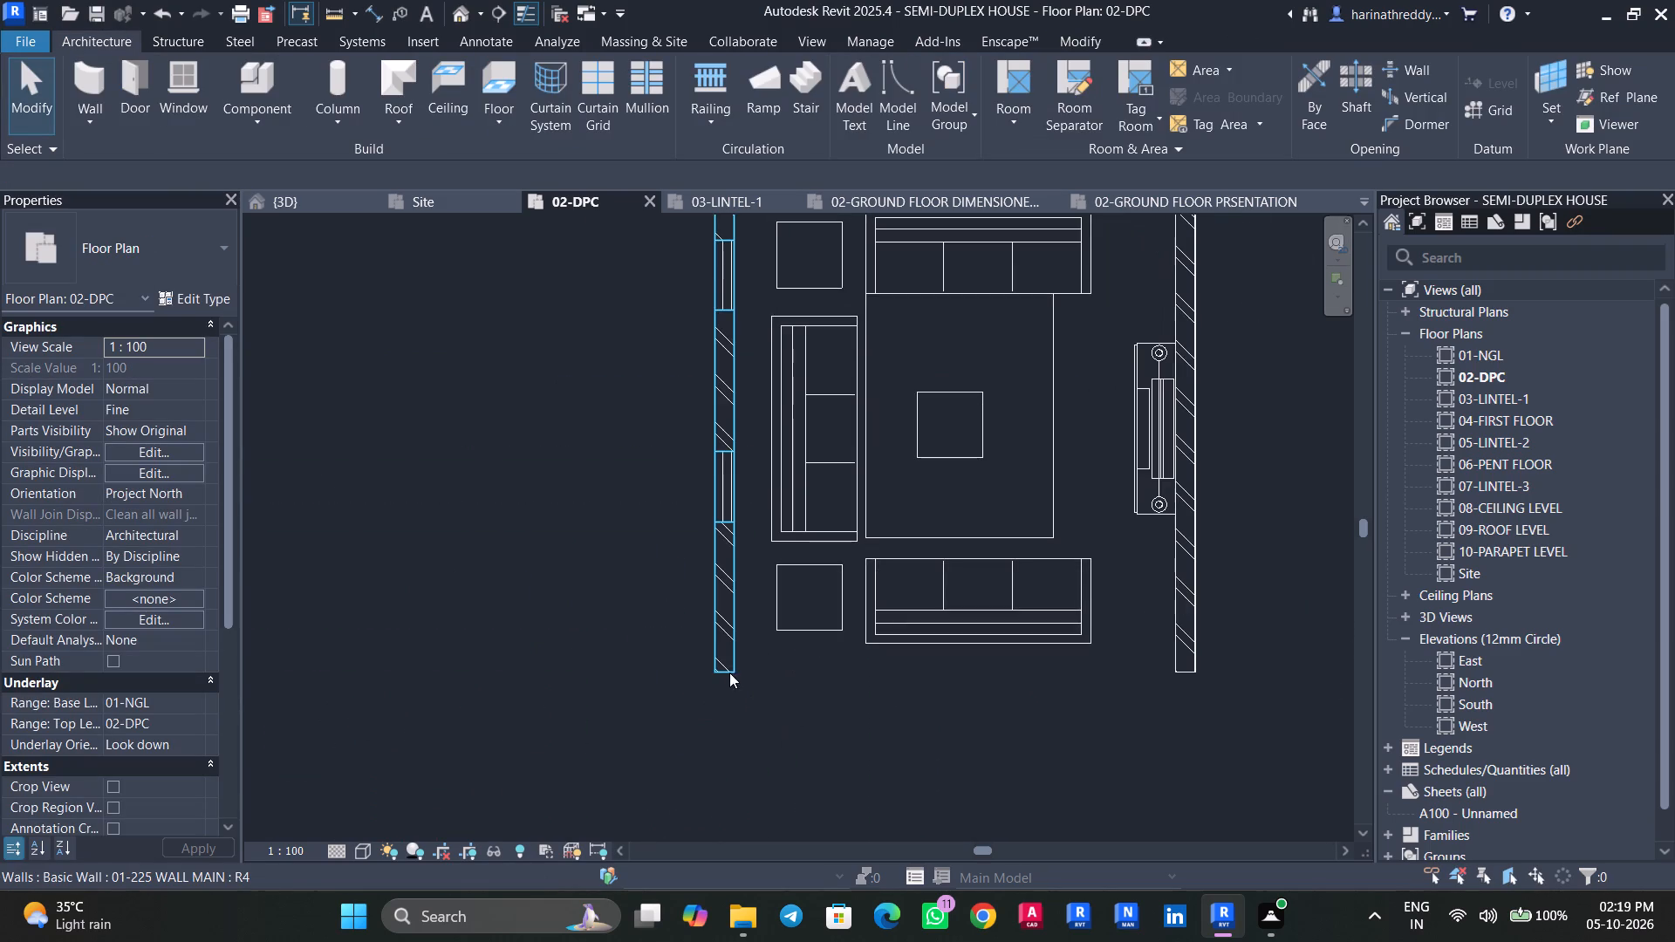
pyautogui.scroll(-12, 721, 649)
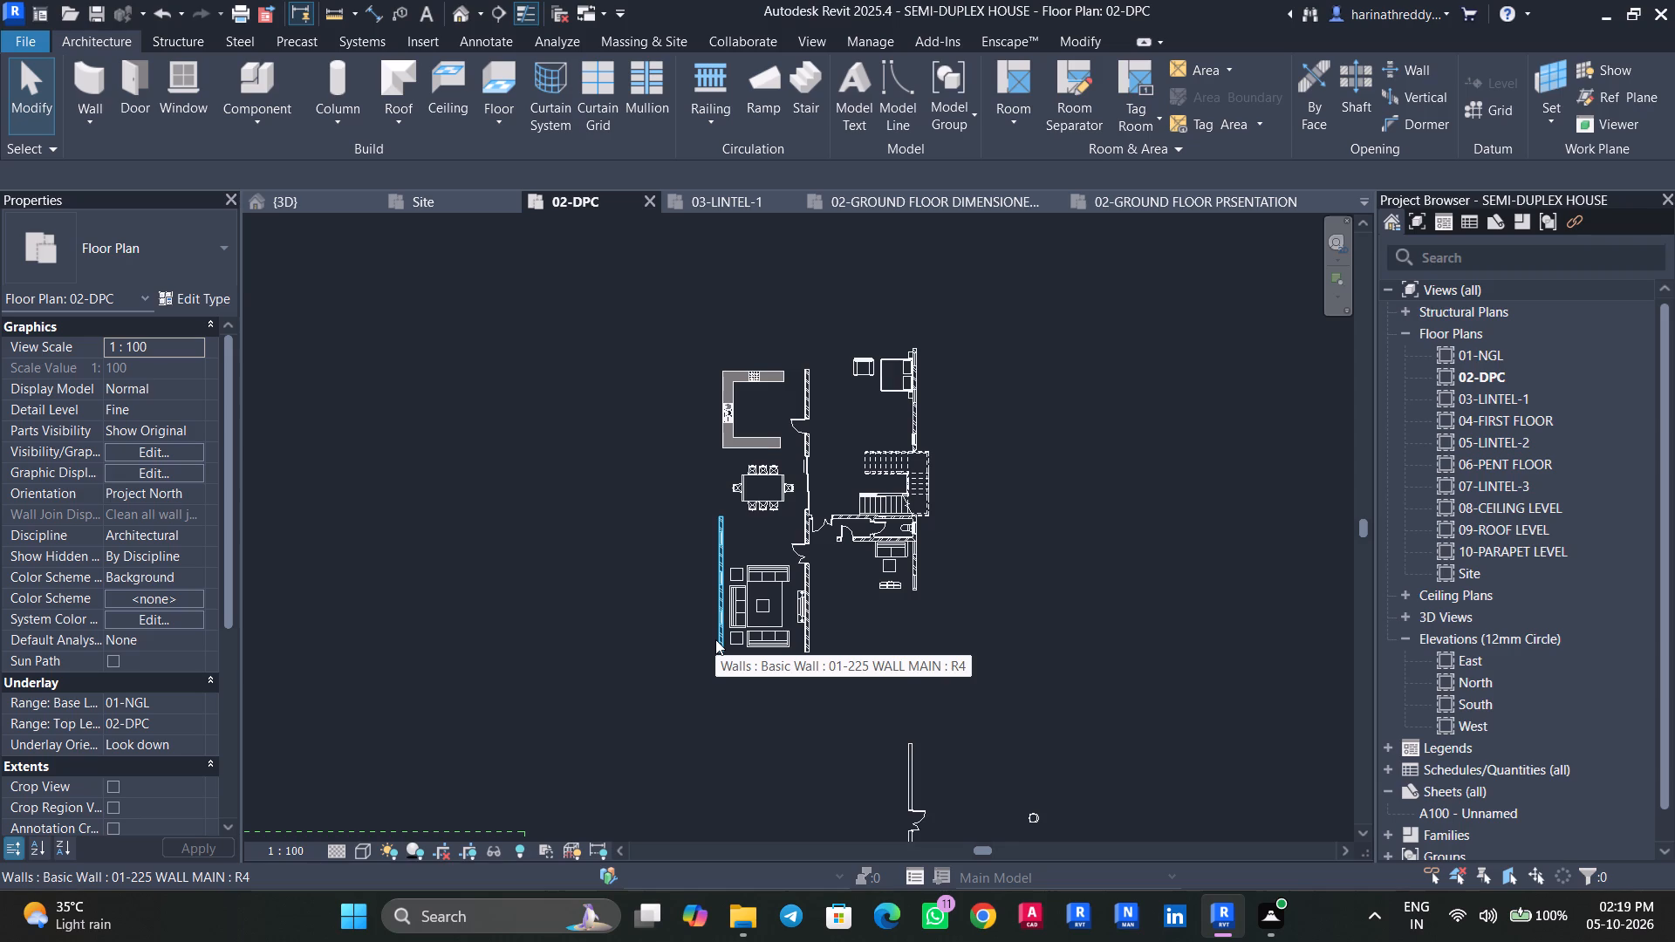
pyautogui.scroll(4, 742, 447)
pyautogui.click(745, 444)
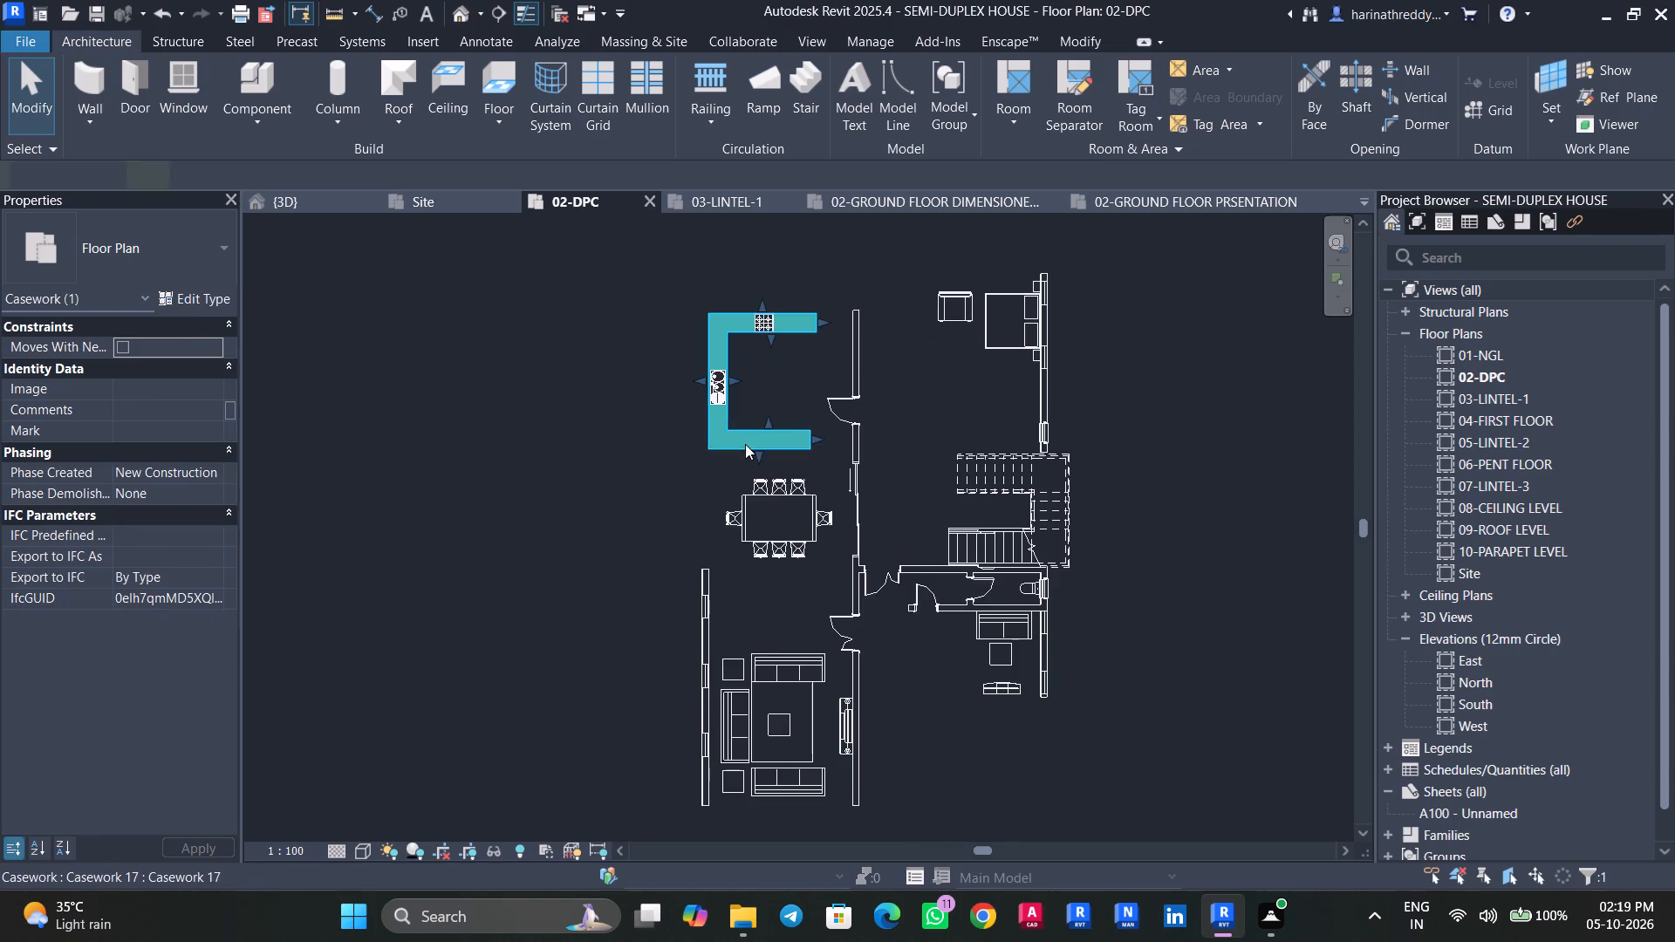
pyautogui.click(947, 95)
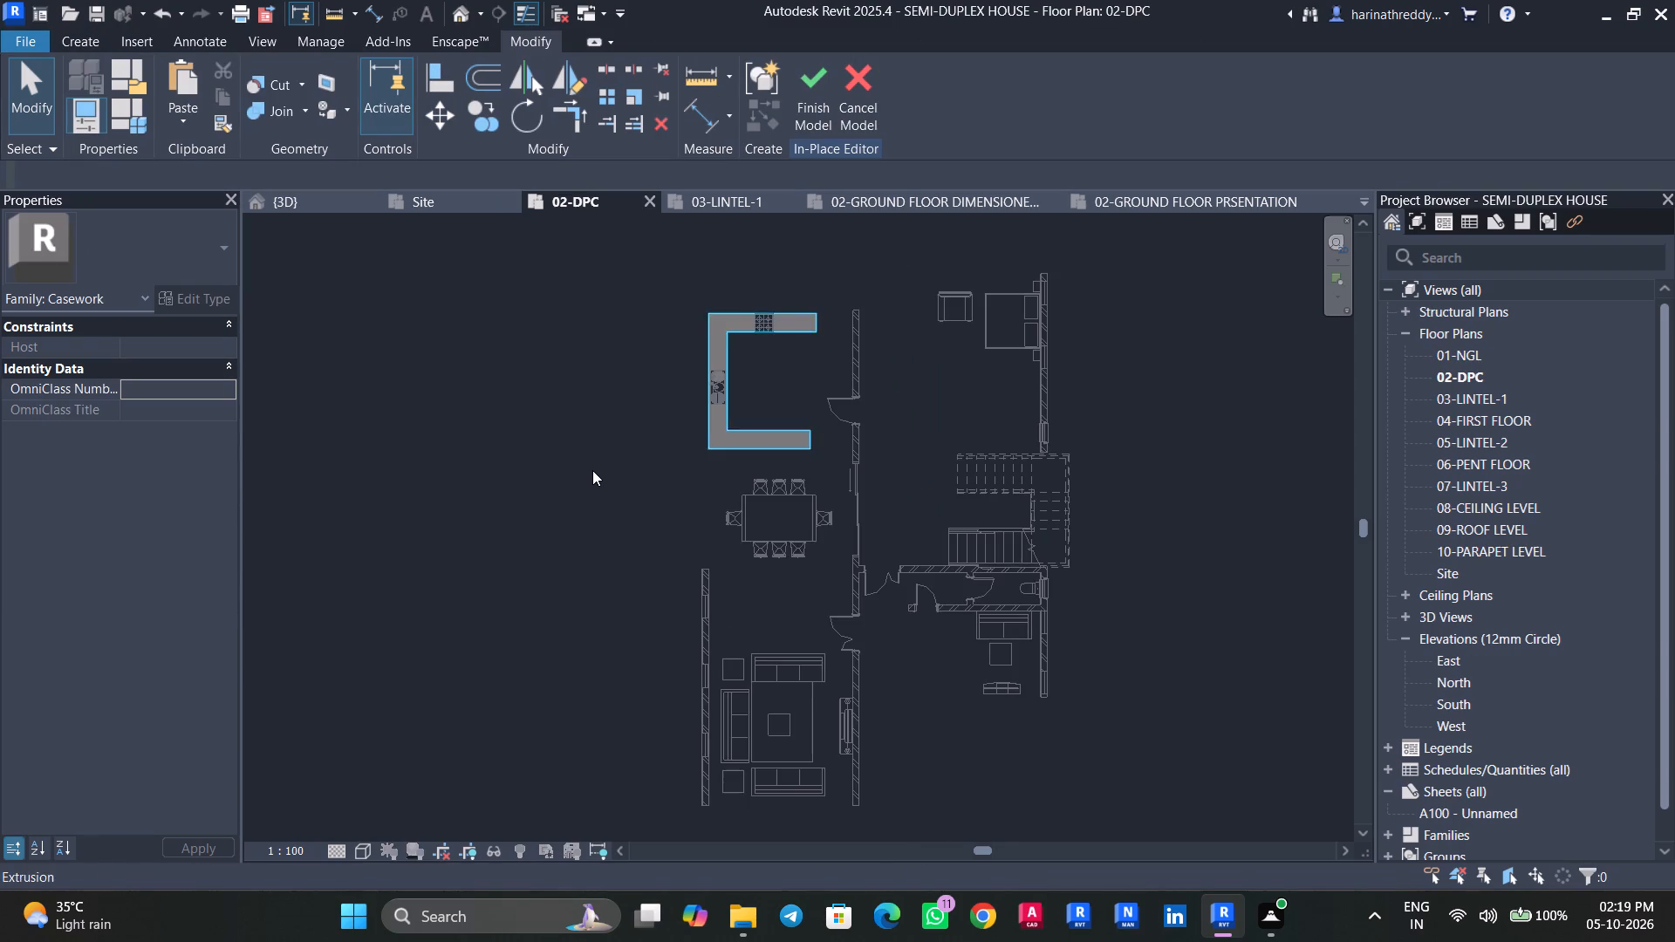
# Select the kitchen counter's extrusion within the in-place casework and open its sketch for editing.
pyautogui.scroll(-14, 592, 470)
pyautogui.moveTo(502, 537); pyautogui.dragTo(863, 318, button='middle')
pyautogui.scroll(9, 685, 511)
pyautogui.scroll(-1, 705, 484)
pyautogui.scroll(8, 705, 484)
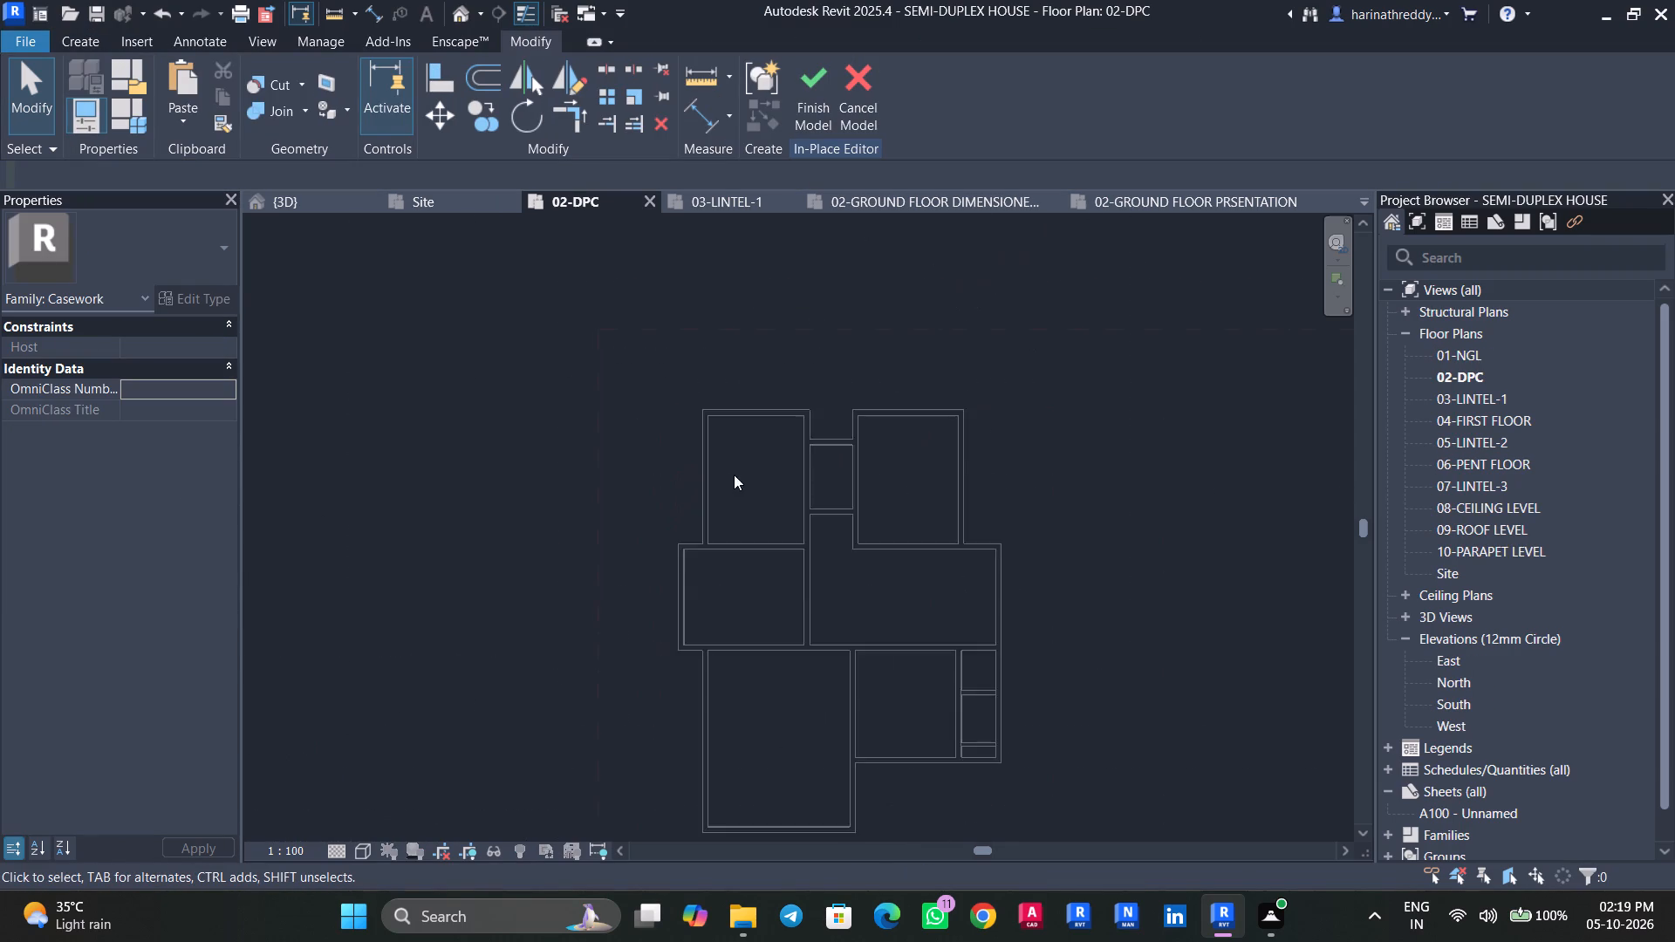
pyautogui.scroll(2, 734, 474)
pyautogui.scroll(-1, 734, 474)
pyautogui.moveTo(734, 474); pyautogui.dragTo(646, 532, button='middle')
pyautogui.click(86, 36)
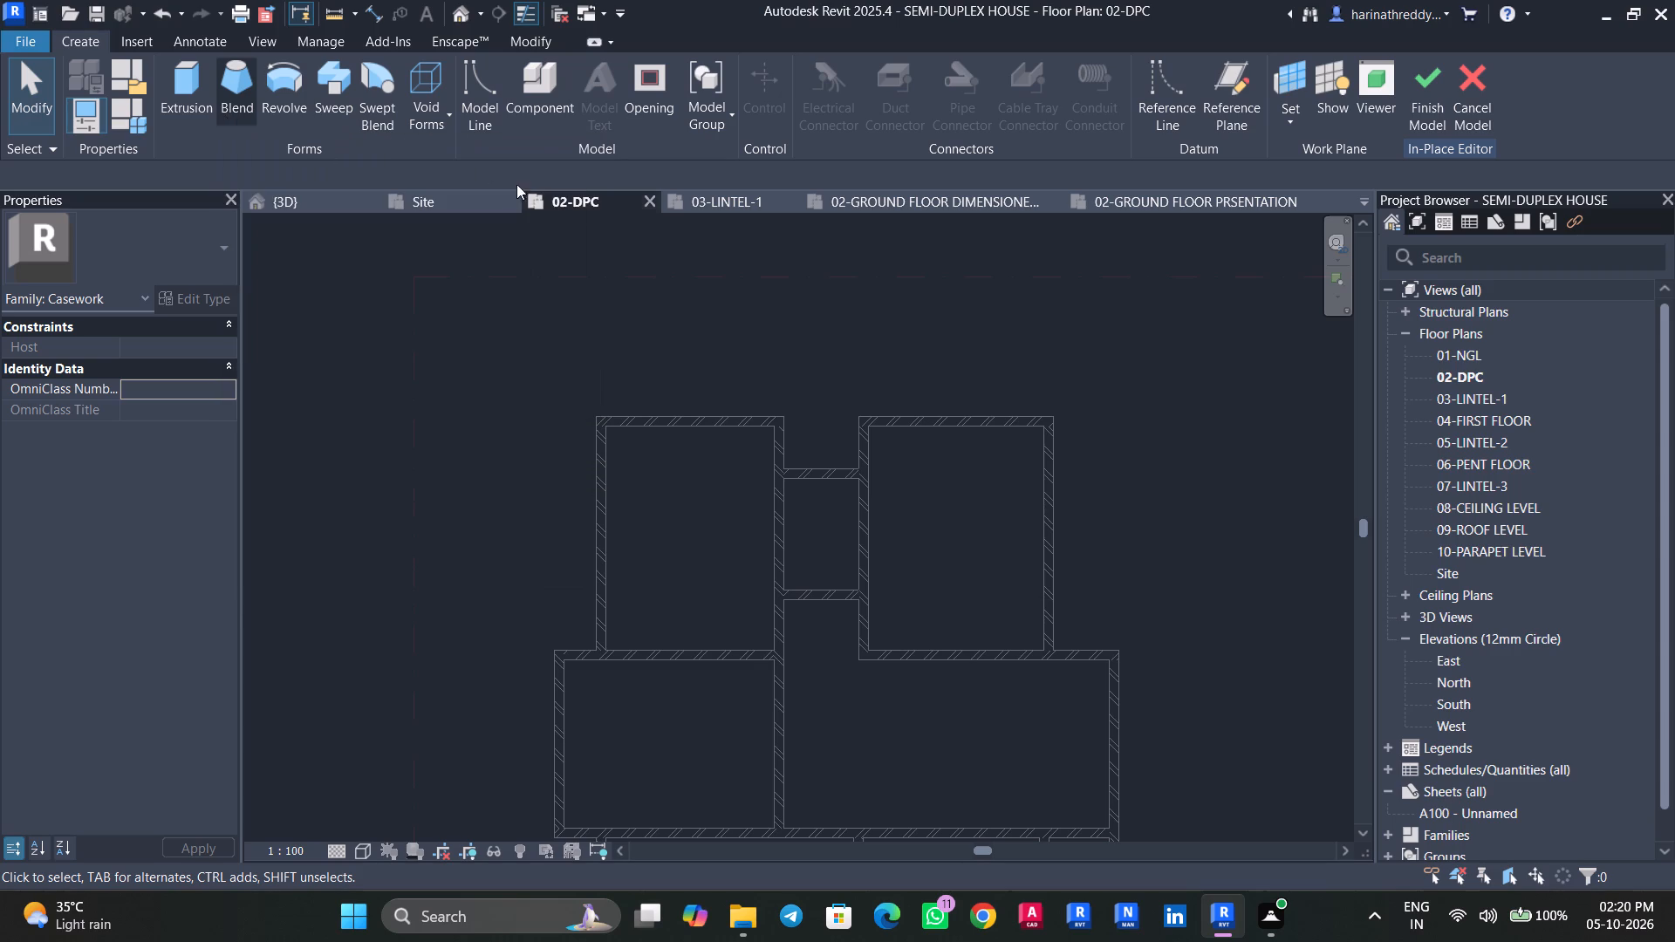
pyautogui.scroll(-12, 696, 324)
pyautogui.scroll(1, 690, 325)
pyautogui.moveTo(824, 328); pyautogui.dragTo(655, 623, button='middle')
pyautogui.scroll(-4, 812, 457)
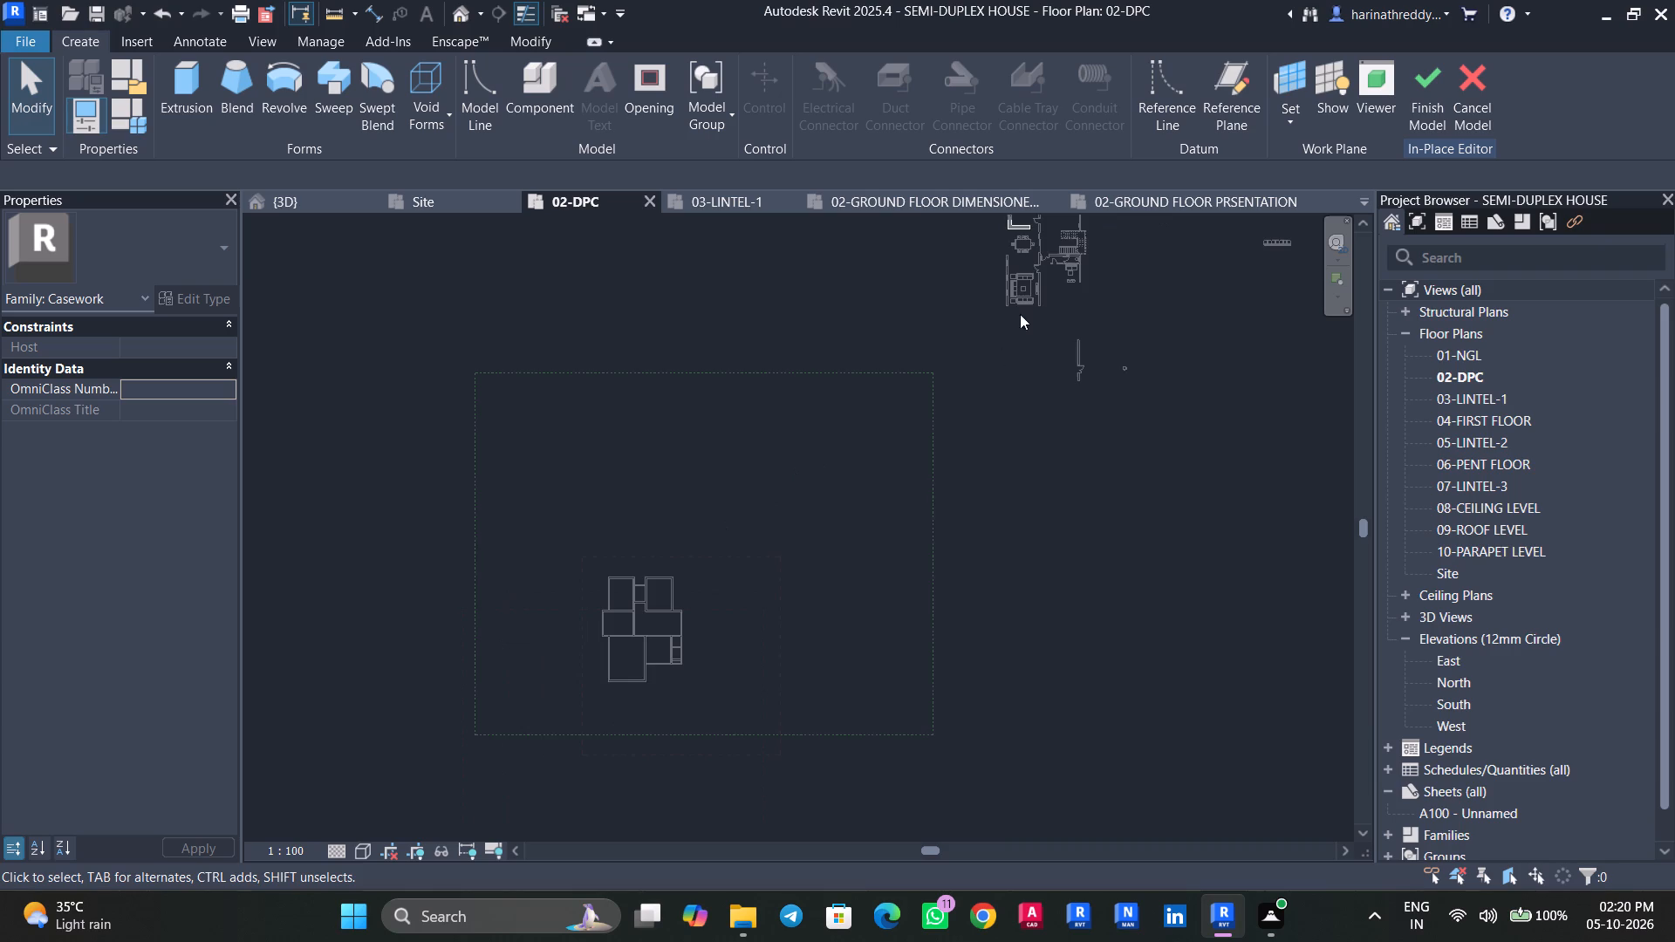
pyautogui.click(1002, 257)
pyautogui.click(841, 105)
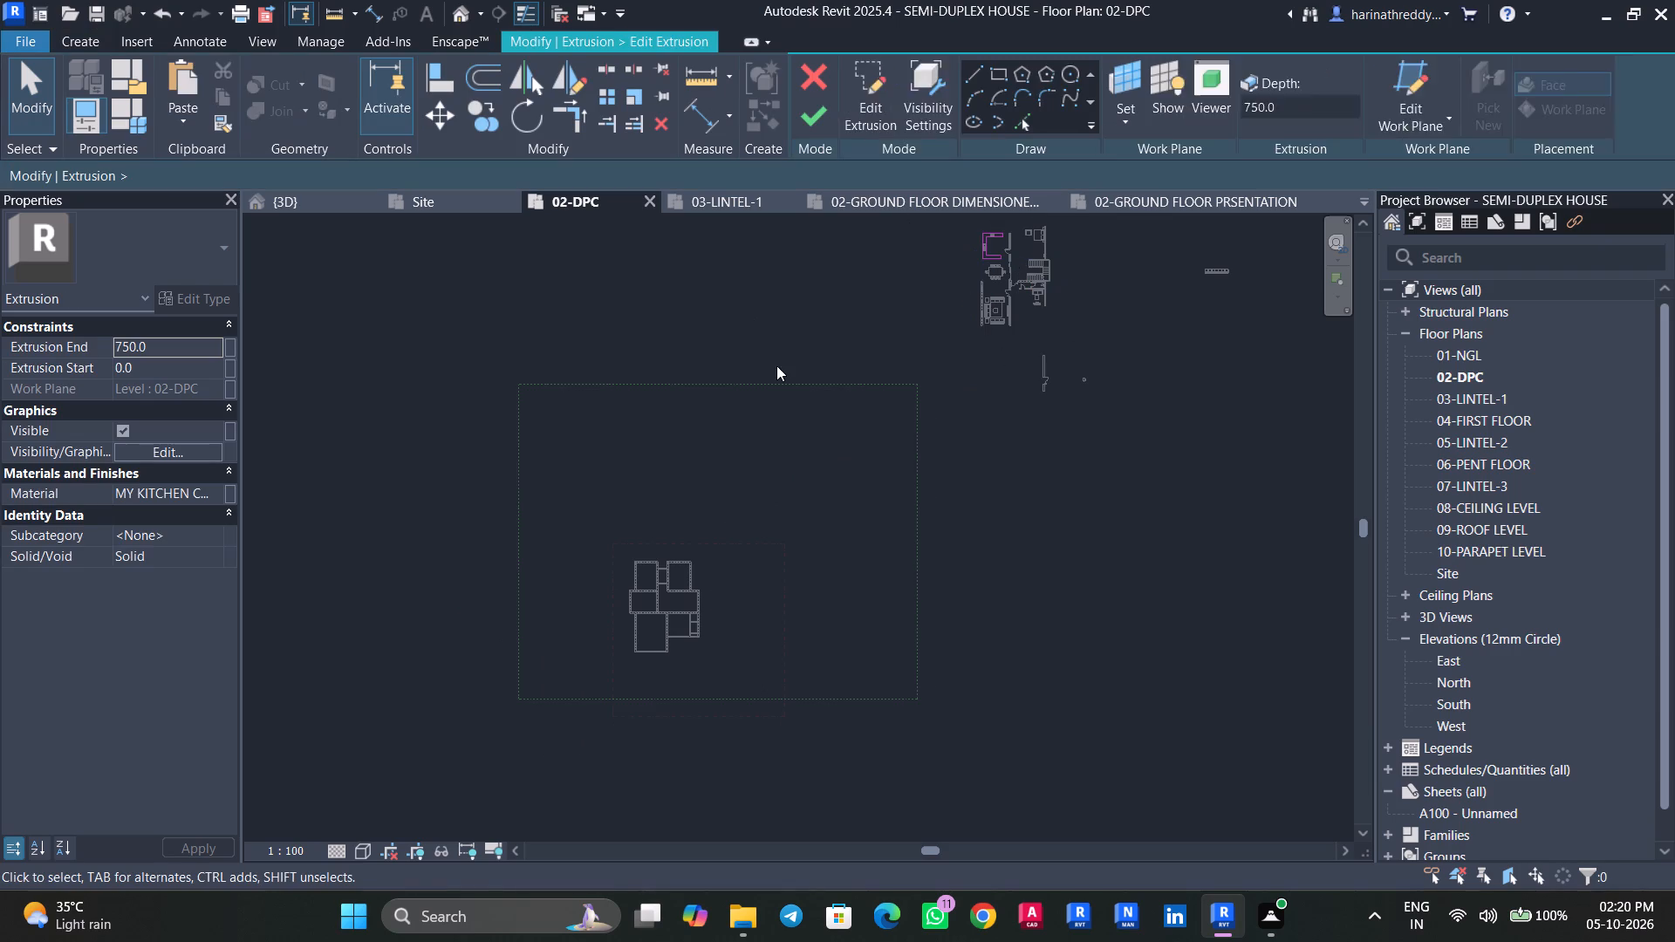
# Delete the existing U-shaped profile lines from the counter's extrusion sketch.
pyautogui.scroll(3, 655, 537)
pyautogui.scroll(-1, 655, 537)
pyautogui.scroll(7, 655, 537)
pyautogui.moveTo(660, 522); pyautogui.dragTo(764, 373, button='middle')
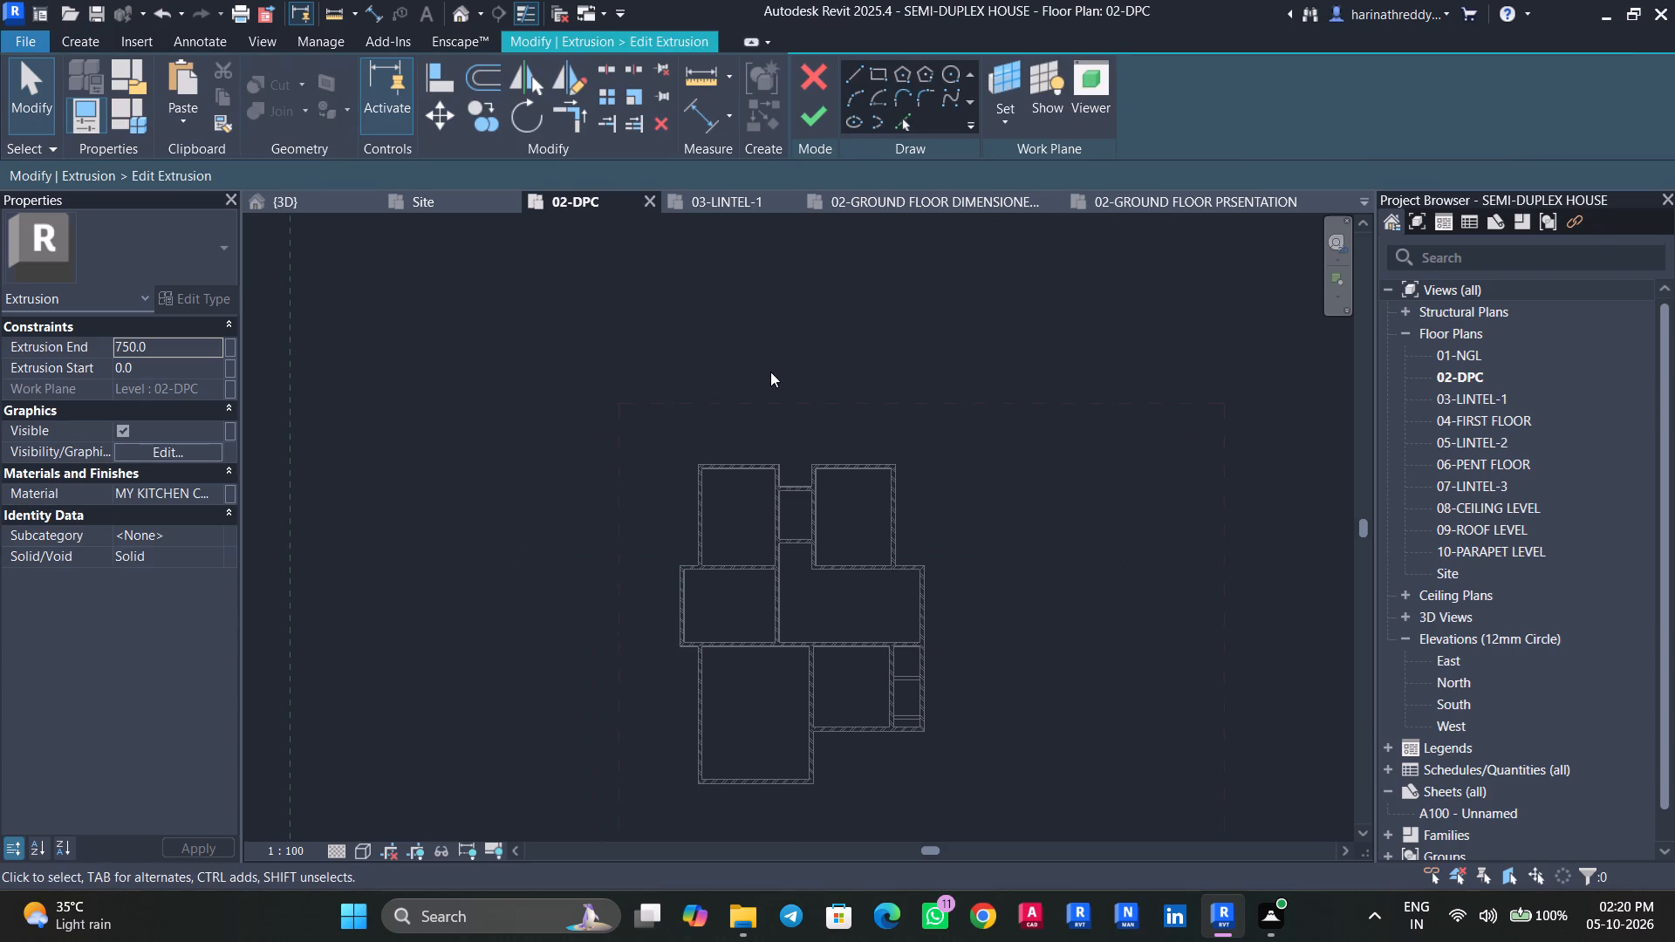
pyautogui.scroll(-8, 846, 496)
pyautogui.moveTo(891, 446); pyautogui.dragTo(815, 781, button='middle')
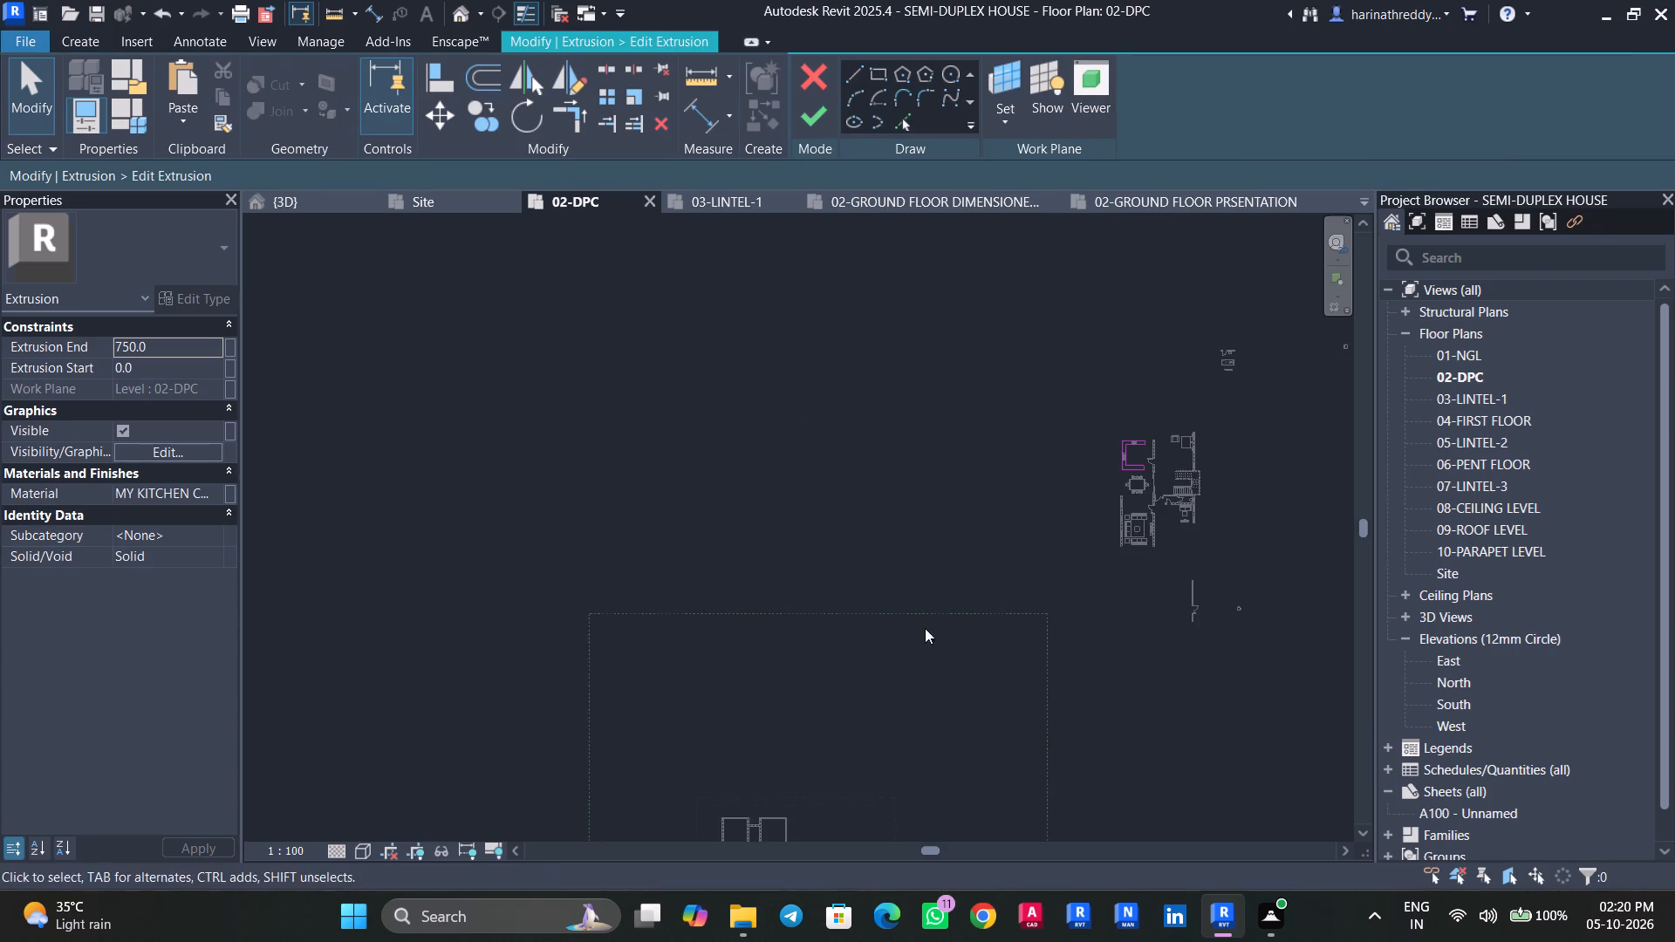
pyautogui.scroll(5, 1152, 451)
pyautogui.moveTo(1034, 386); pyautogui.dragTo(1187, 555)
pyautogui.press('Delete')
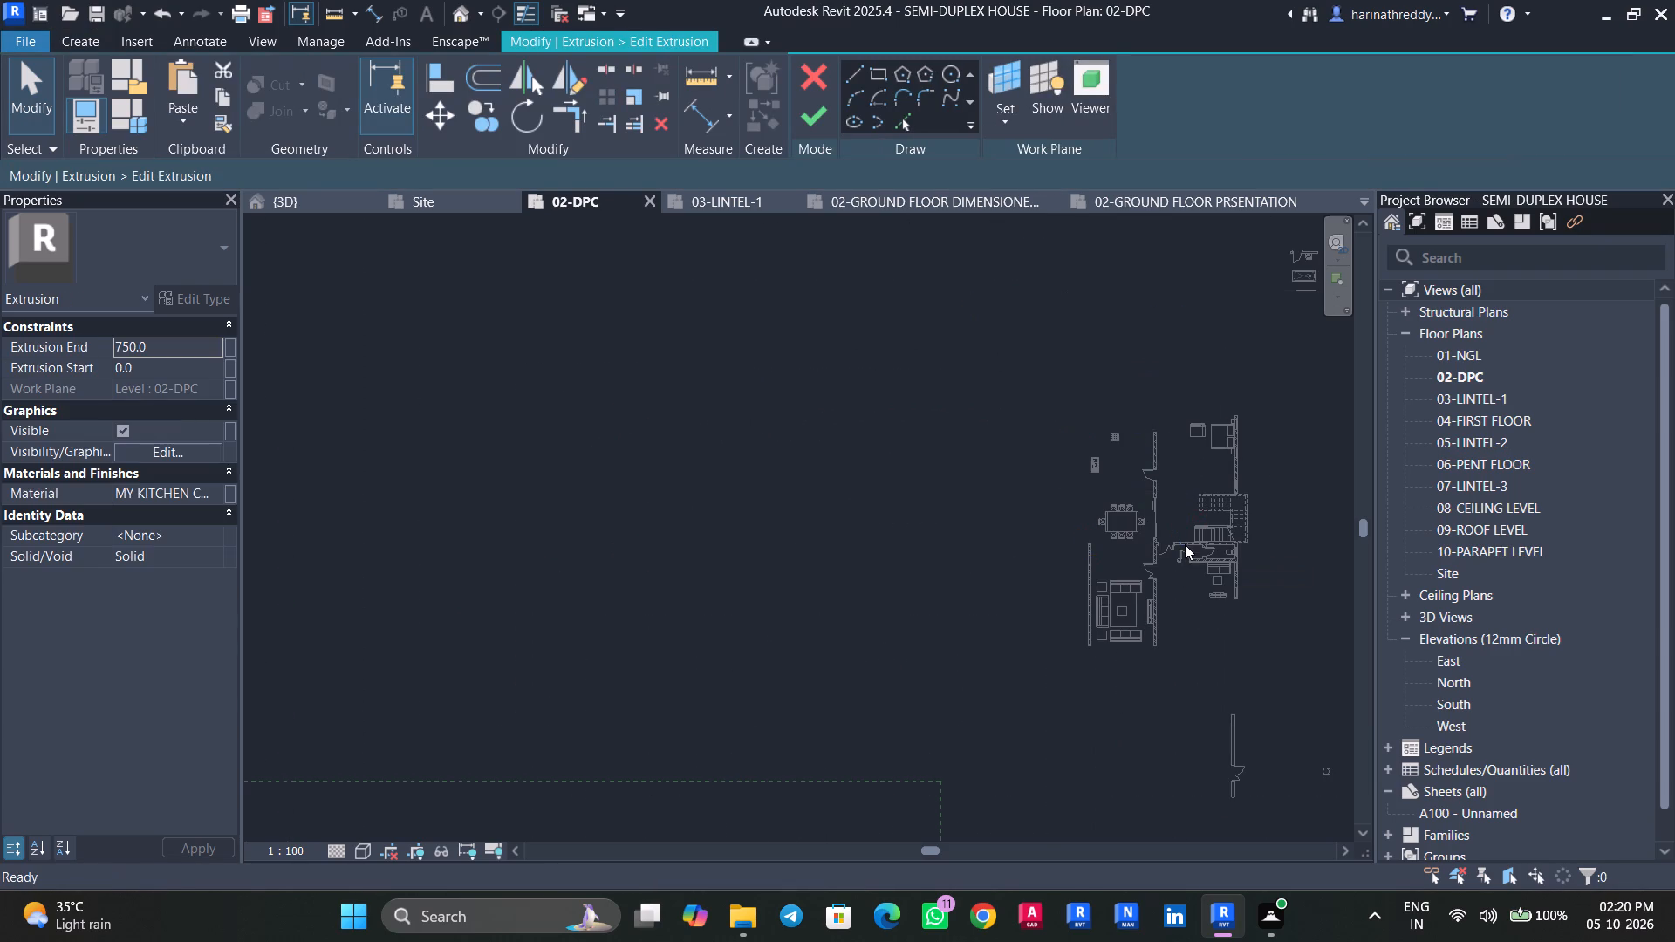
# Sketch the counter's outer edge in the north-west room: 4800 mm along the west wall's inner face, then 2400 mm along the north wall.
pyautogui.scroll(-4, 860, 533)
pyautogui.moveTo(836, 583); pyautogui.dragTo(1171, 221, button='middle')
pyautogui.scroll(8, 841, 550)
pyautogui.scroll(-1, 939, 608)
pyautogui.scroll(2, 941, 601)
pyautogui.moveTo(983, 594); pyautogui.dragTo(954, 570, button='middle')
pyautogui.scroll(10, 900, 577)
pyautogui.moveTo(686, 672); pyautogui.dragTo(762, 695, button='middle')
pyautogui.click(851, 79)
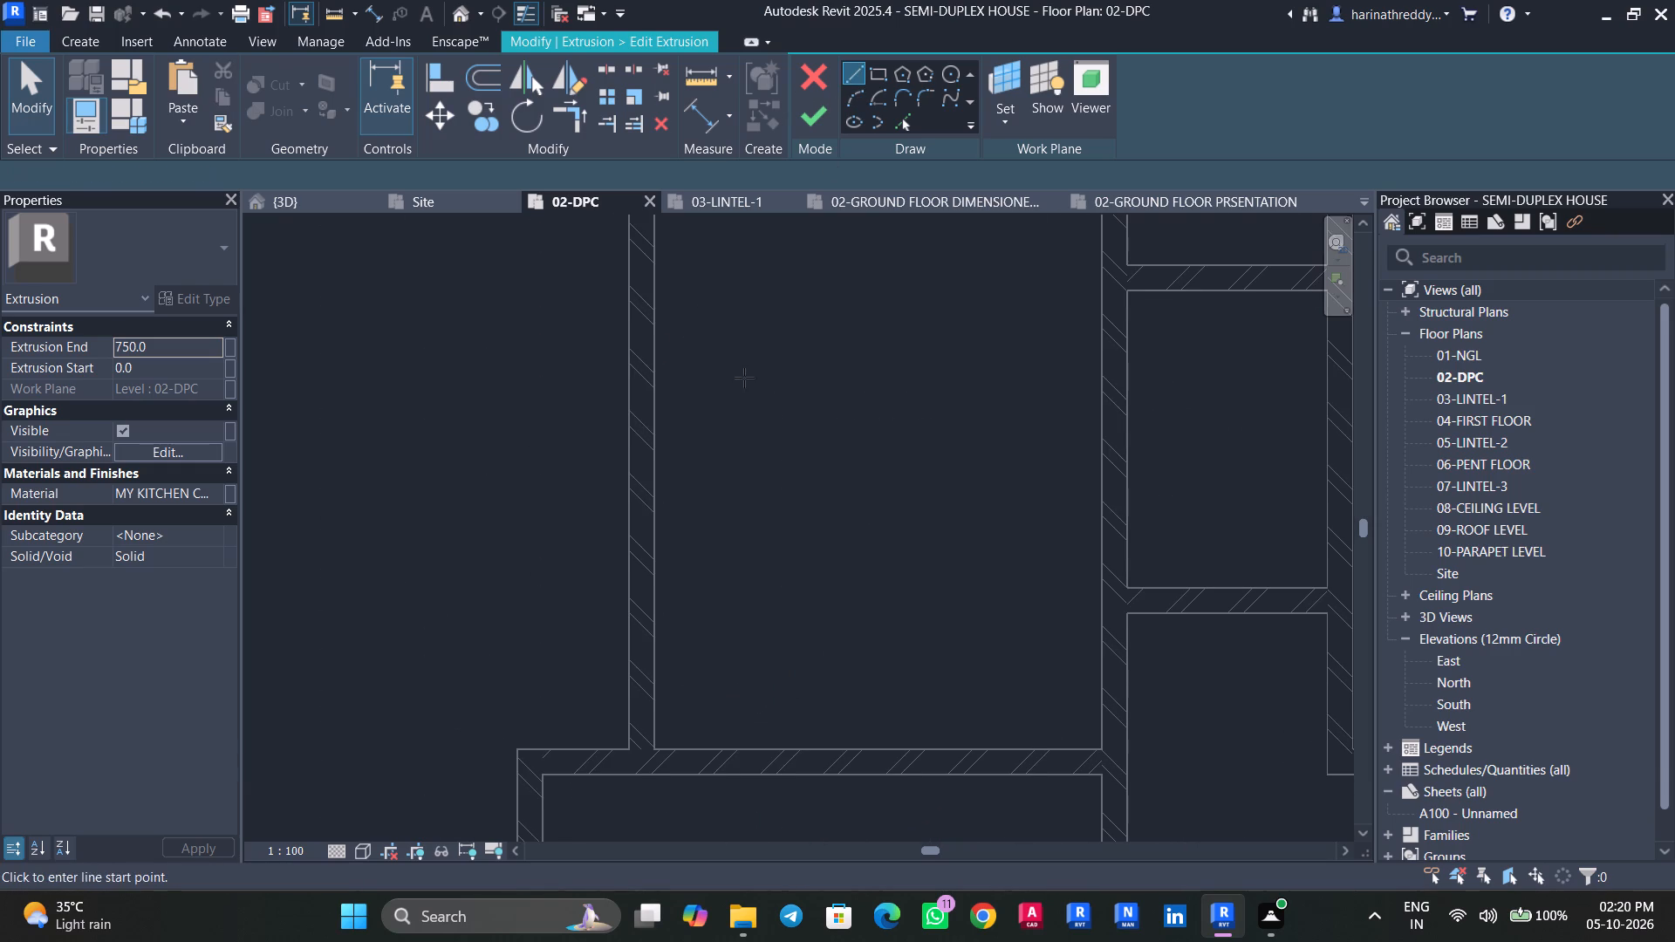
pyautogui.click(652, 740)
pyautogui.moveTo(654, 399); pyautogui.dragTo(653, 640, button='middle')
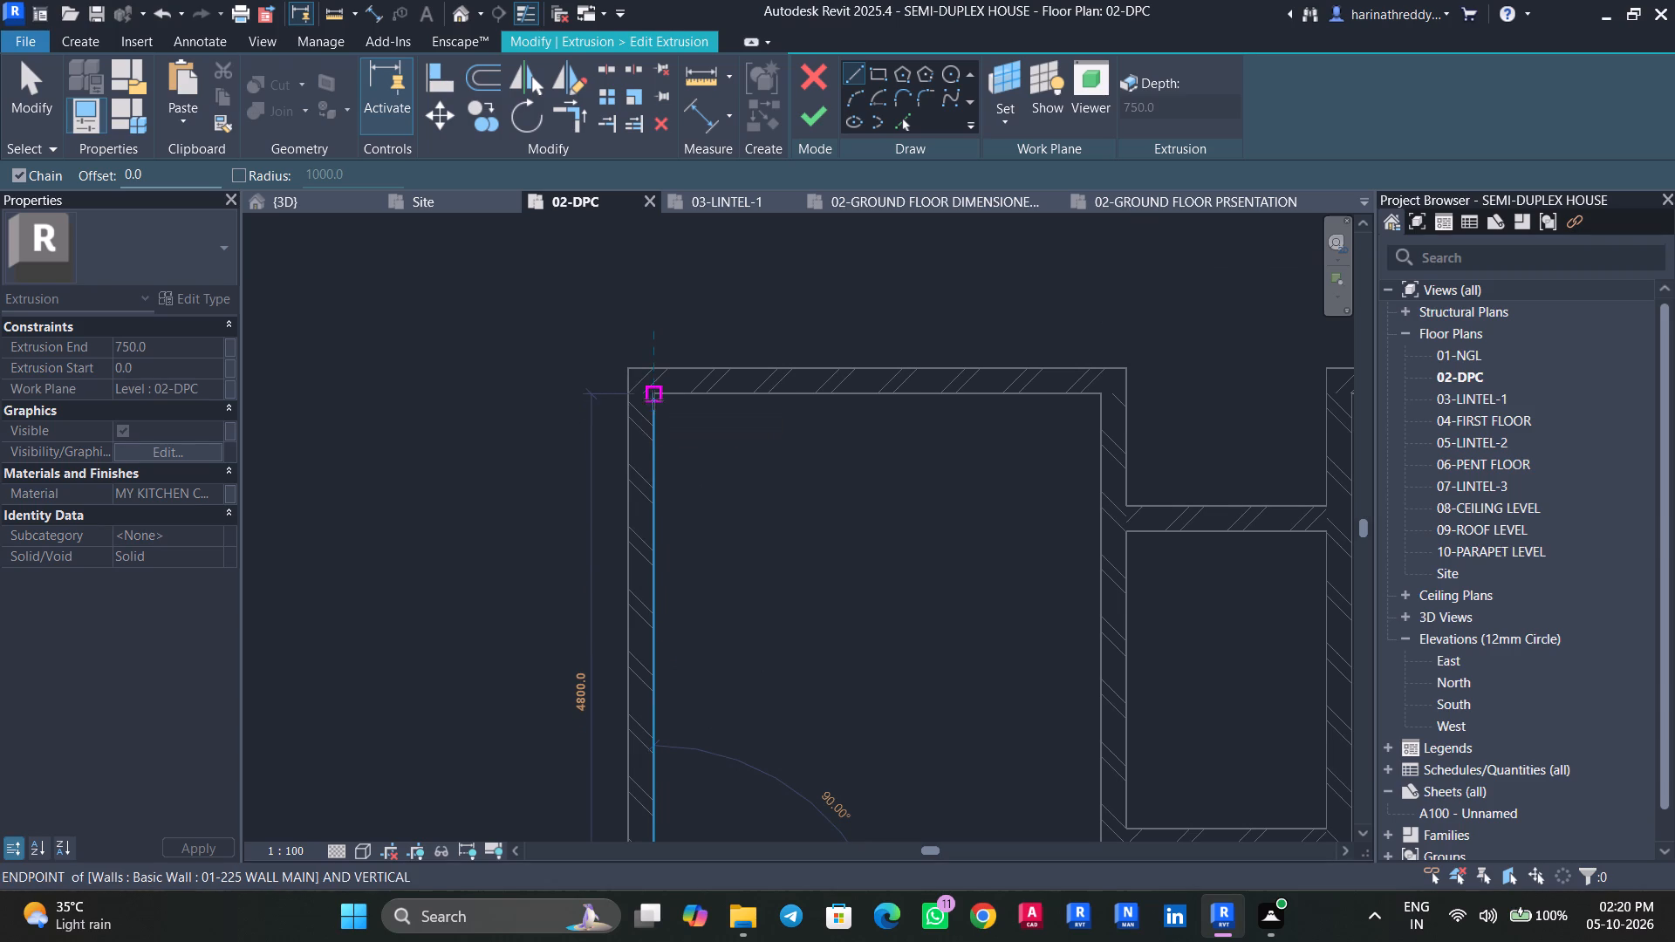
pyautogui.click(653, 399)
pyautogui.write('2400')
pyautogui.press('Return')
pyautogui.press('Escape')
pyautogui.press('Escape')
# Sketch a 2400 mm line along the inner face of the room's south wall, starting at its south-west corner.
pyautogui.scroll(-2, 918, 477)
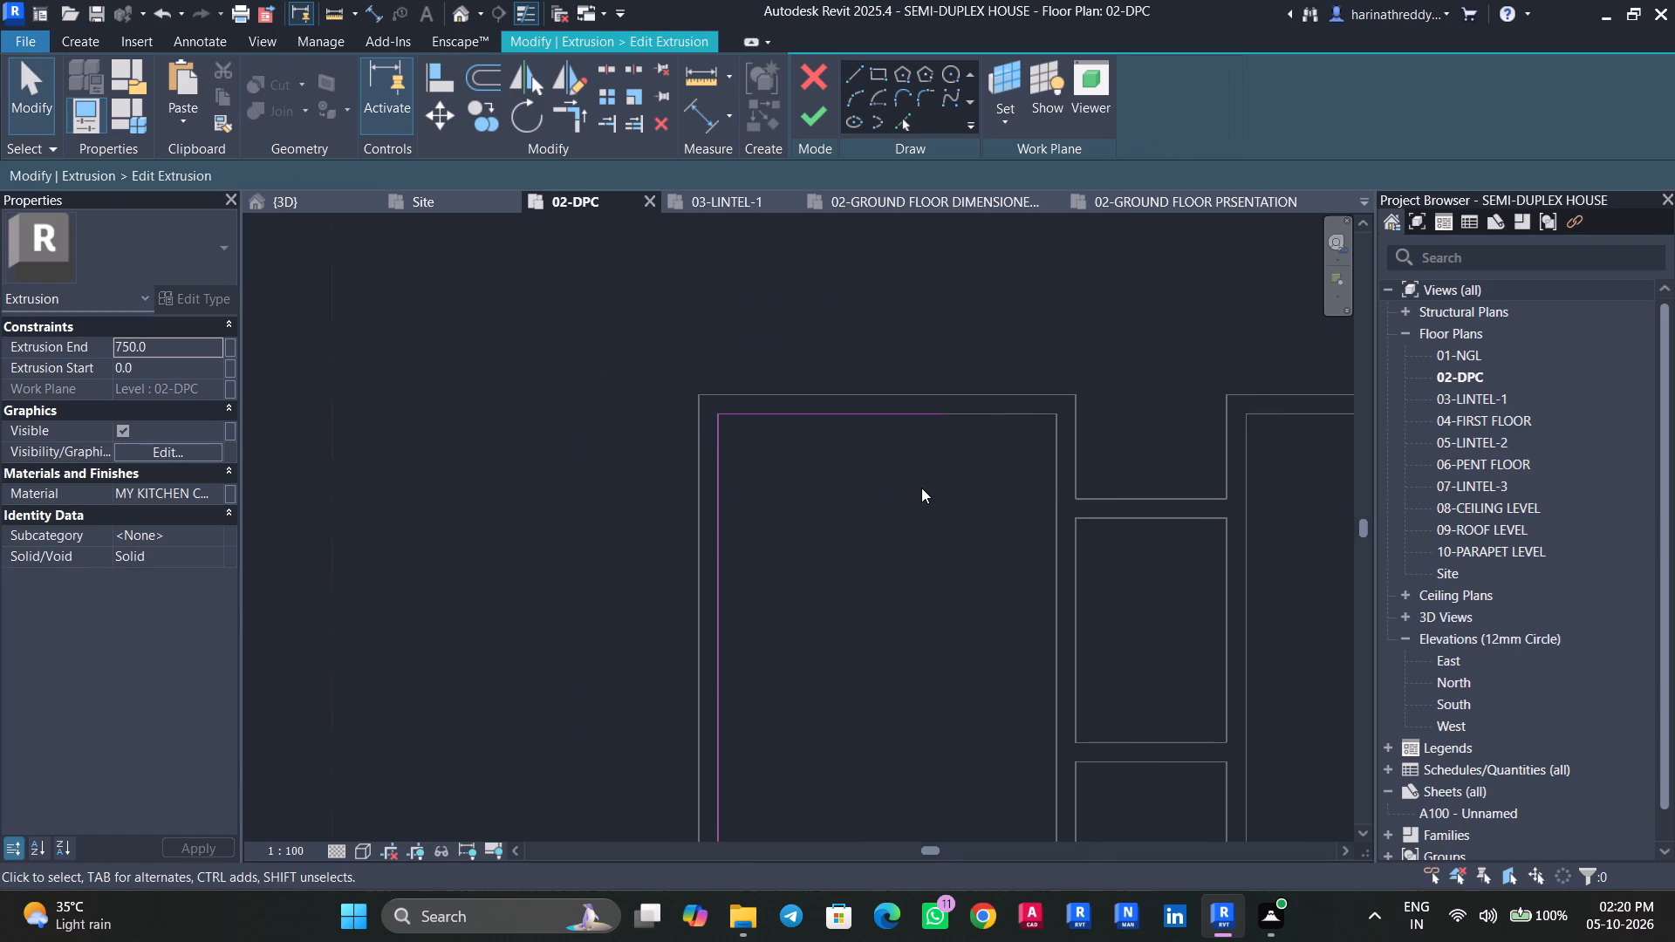
pyautogui.click(857, 77)
pyautogui.scroll(-5, 843, 397)
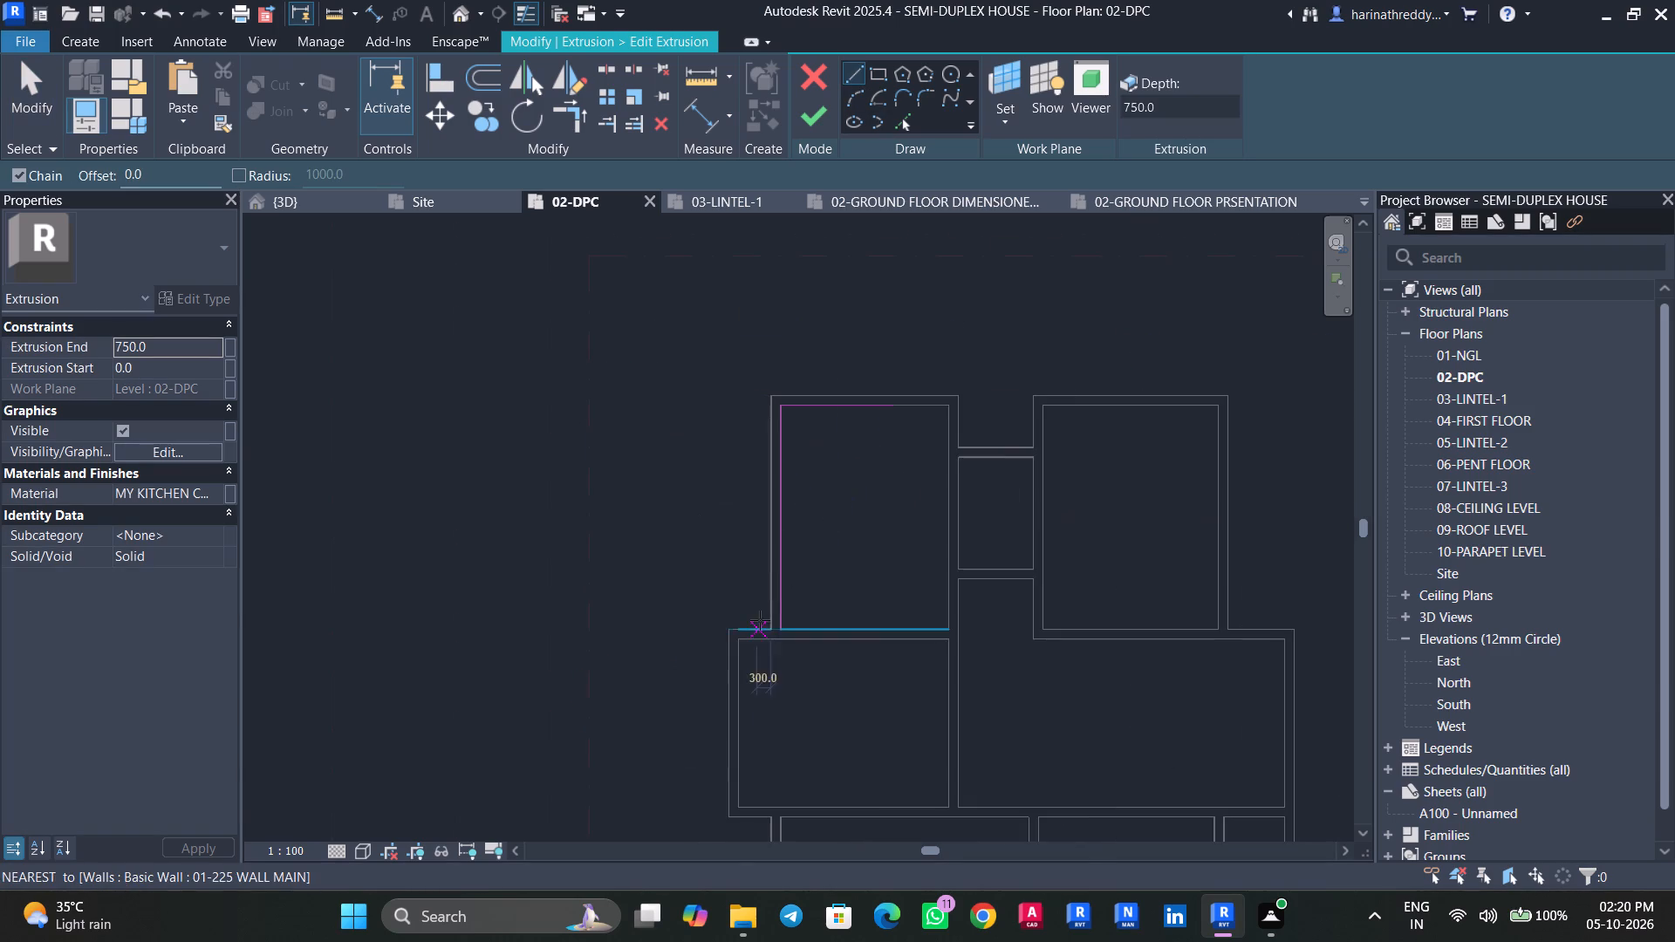
pyautogui.scroll(5, 776, 640)
pyautogui.click(782, 616)
pyautogui.write('2400')
pyautogui.press('Return')
pyautogui.press('Escape')
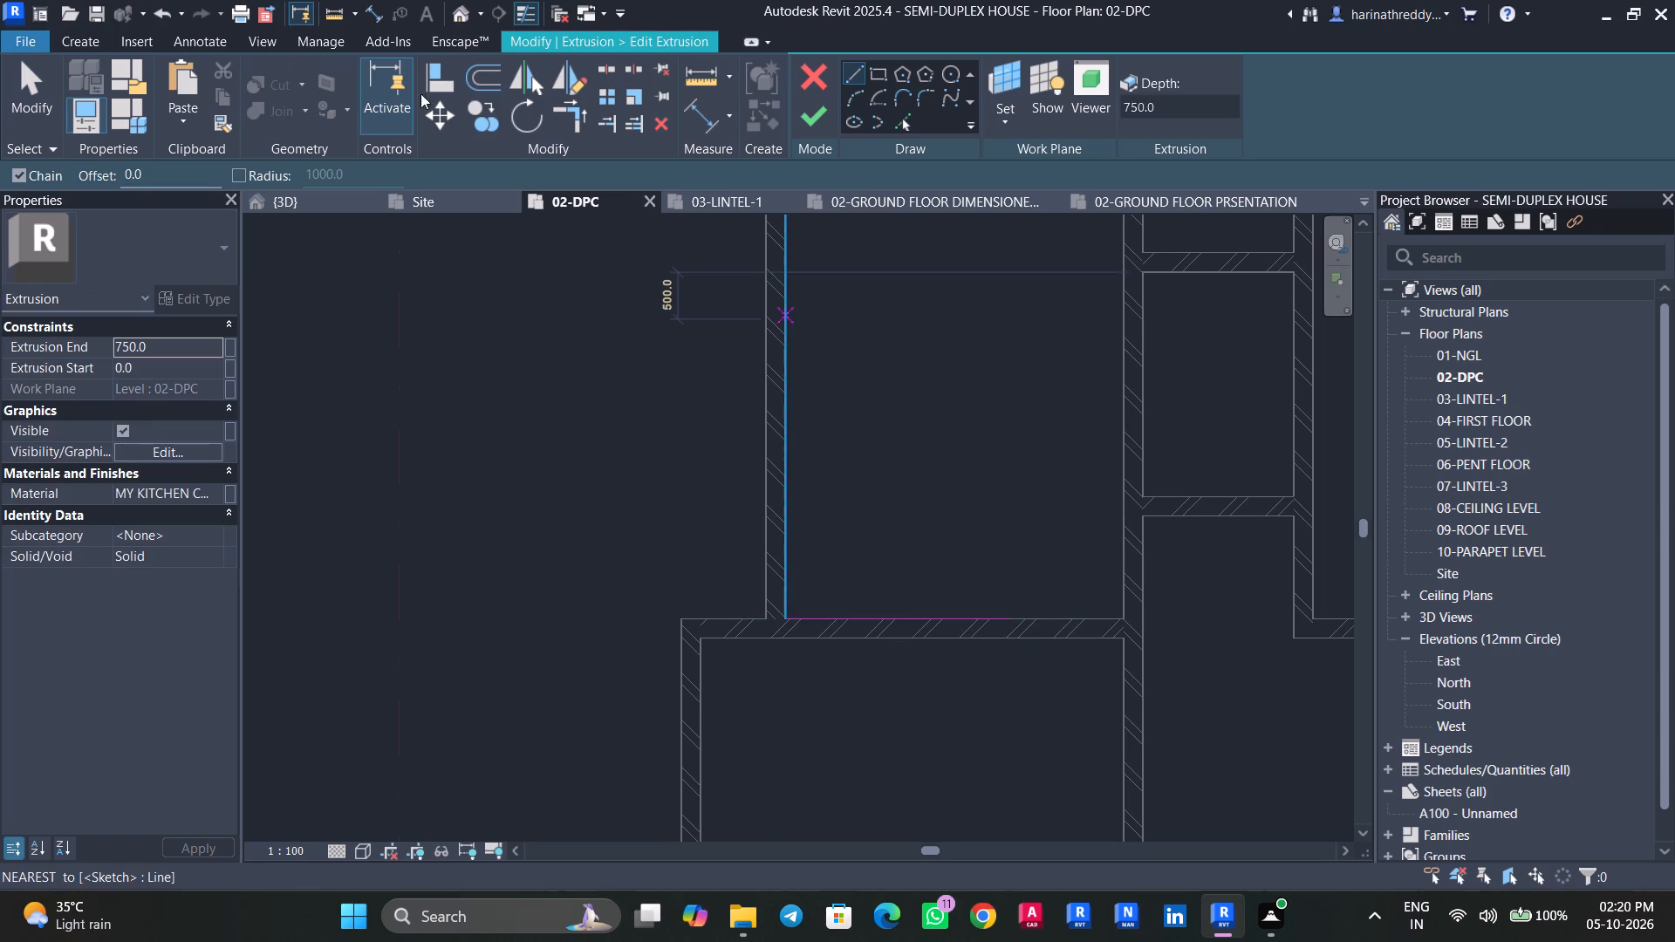
# Offset copies of the south, west and north counter lines 600 mm into the room.
pyautogui.click(473, 79)
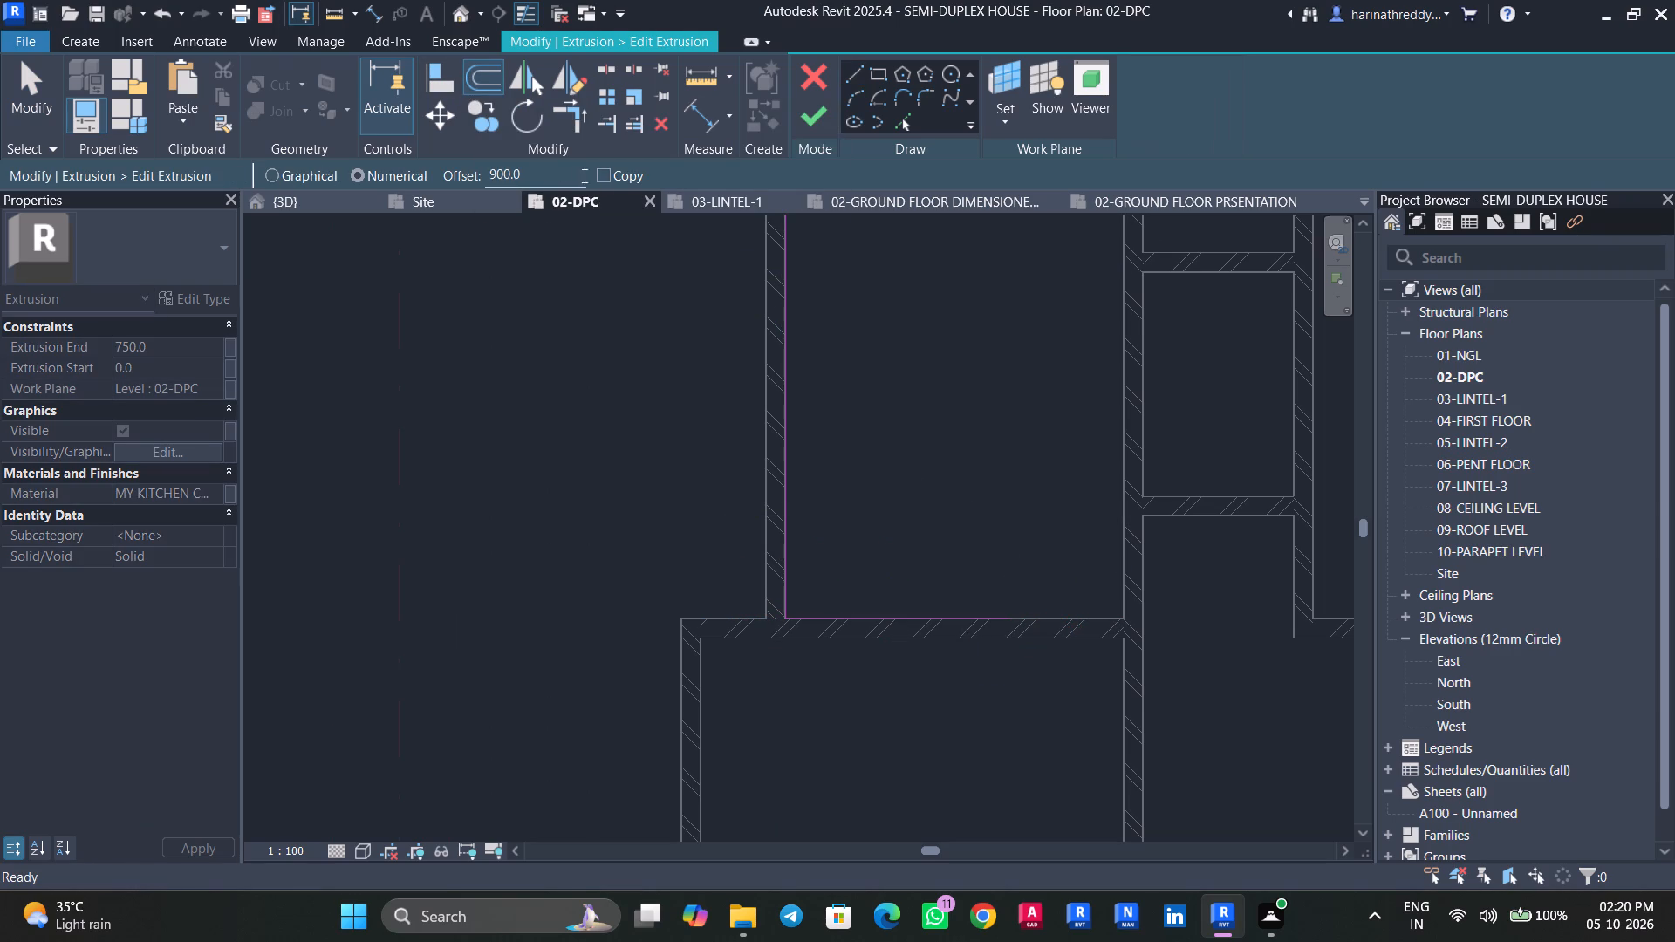
pyautogui.click(604, 179)
pyautogui.moveTo(532, 180); pyautogui.dragTo(459, 187)
pyautogui.write('600')
pyautogui.press('Return')
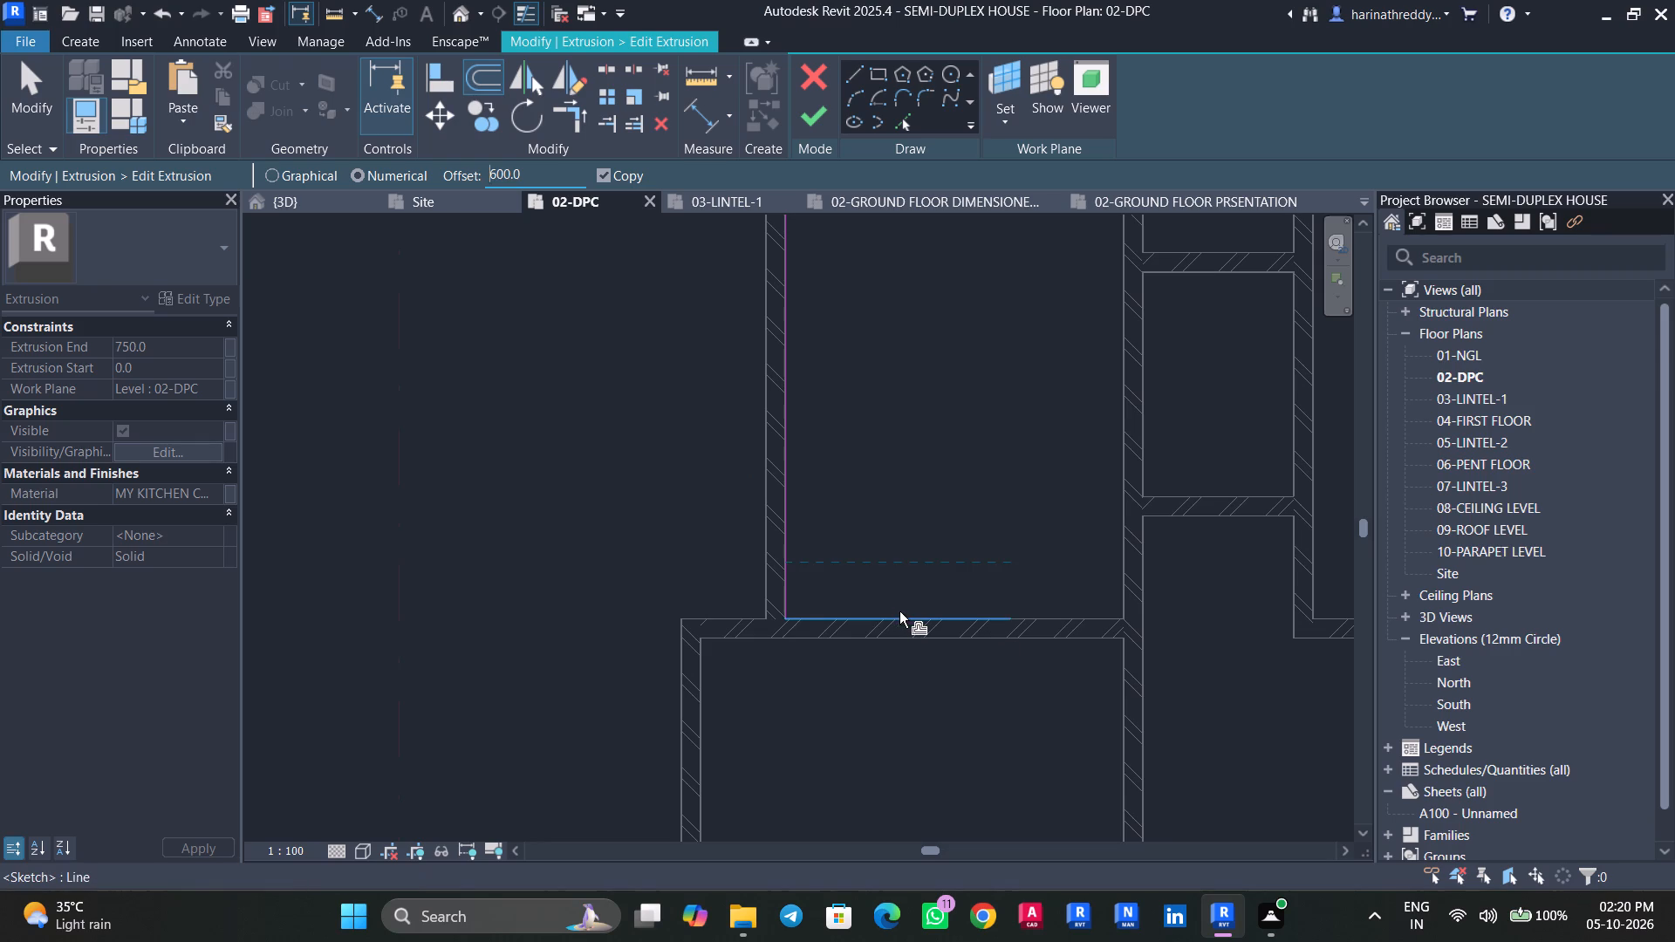
pyautogui.click(899, 611)
pyautogui.click(792, 520)
pyautogui.scroll(-4, 877, 419)
pyautogui.moveTo(894, 310); pyautogui.dragTo(863, 500, button='middle')
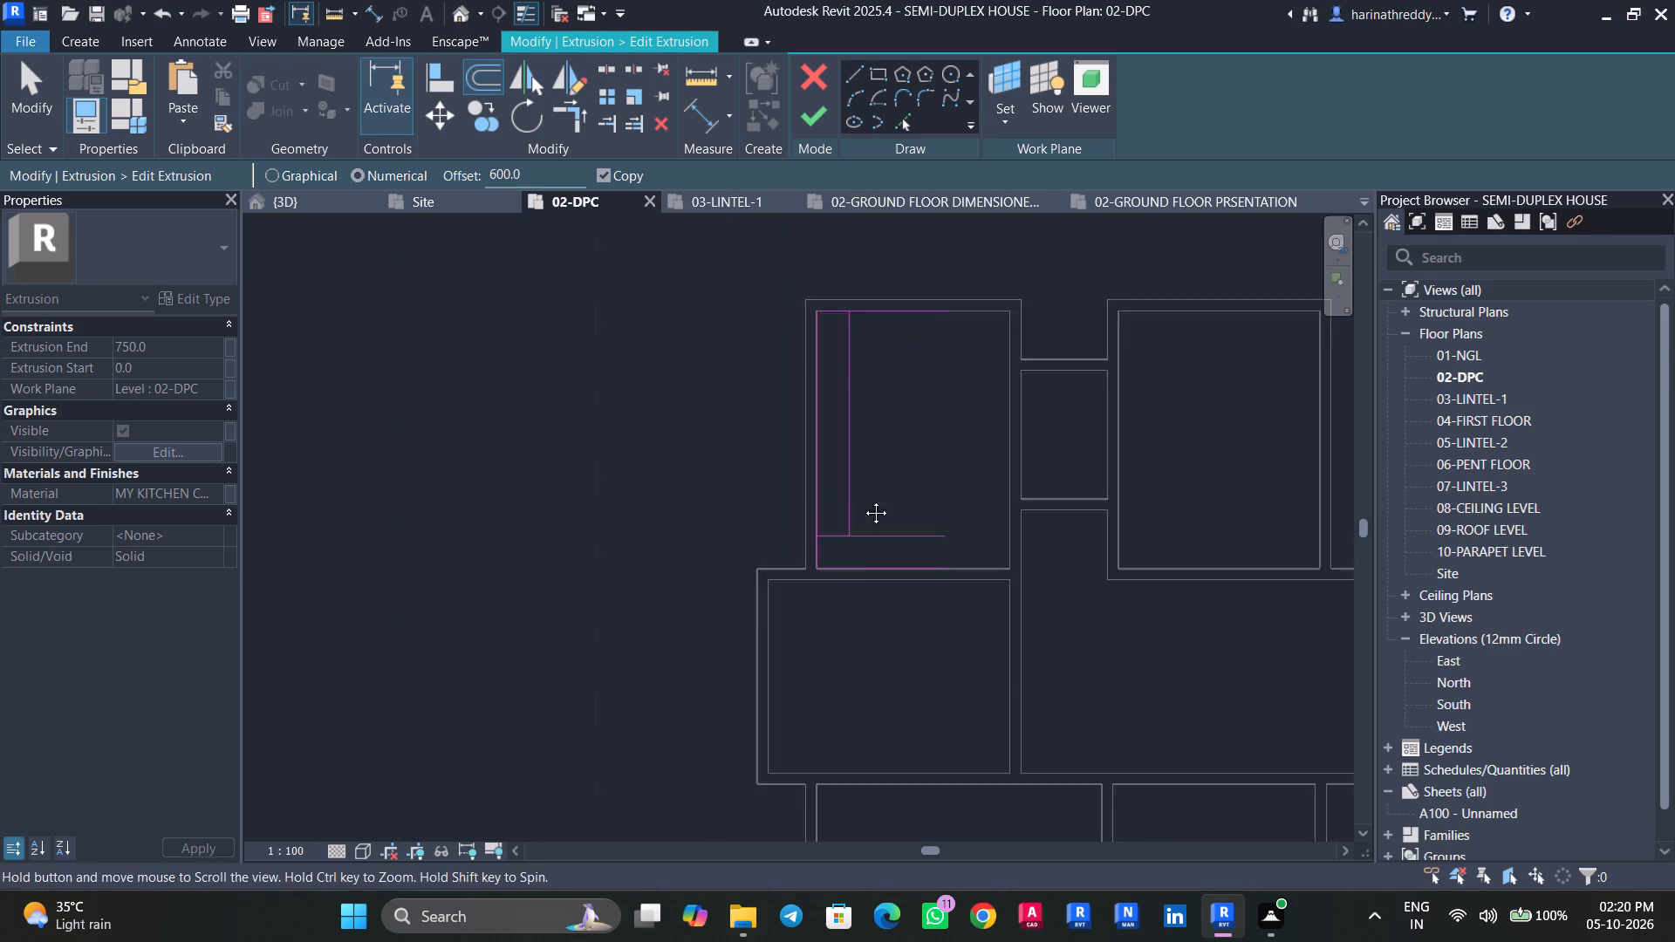
pyautogui.moveTo(863, 500); pyautogui.dragTo(862, 566, button='middle')
pyautogui.click(868, 536)
pyautogui.scroll(4, 875, 601)
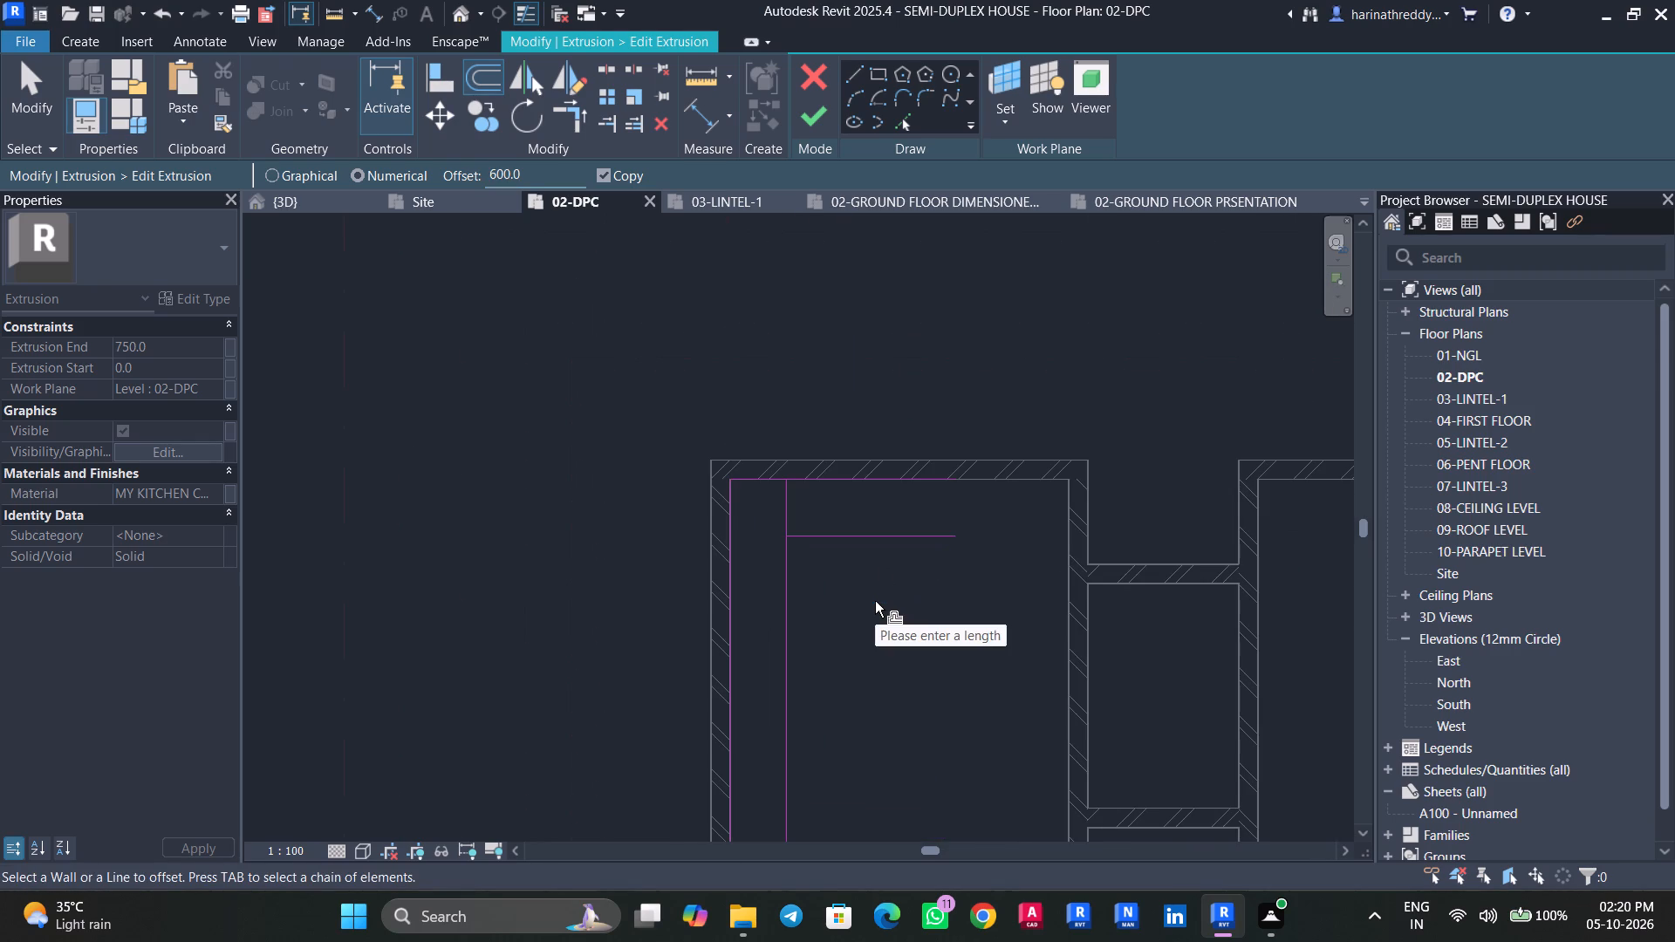
pyautogui.press('Escape')
pyautogui.press('Escape')
# Trim the offset lines to each other at the counter's two inner corners.
pyautogui.press('t')
pyautogui.press('r')
pyautogui.click(848, 539)
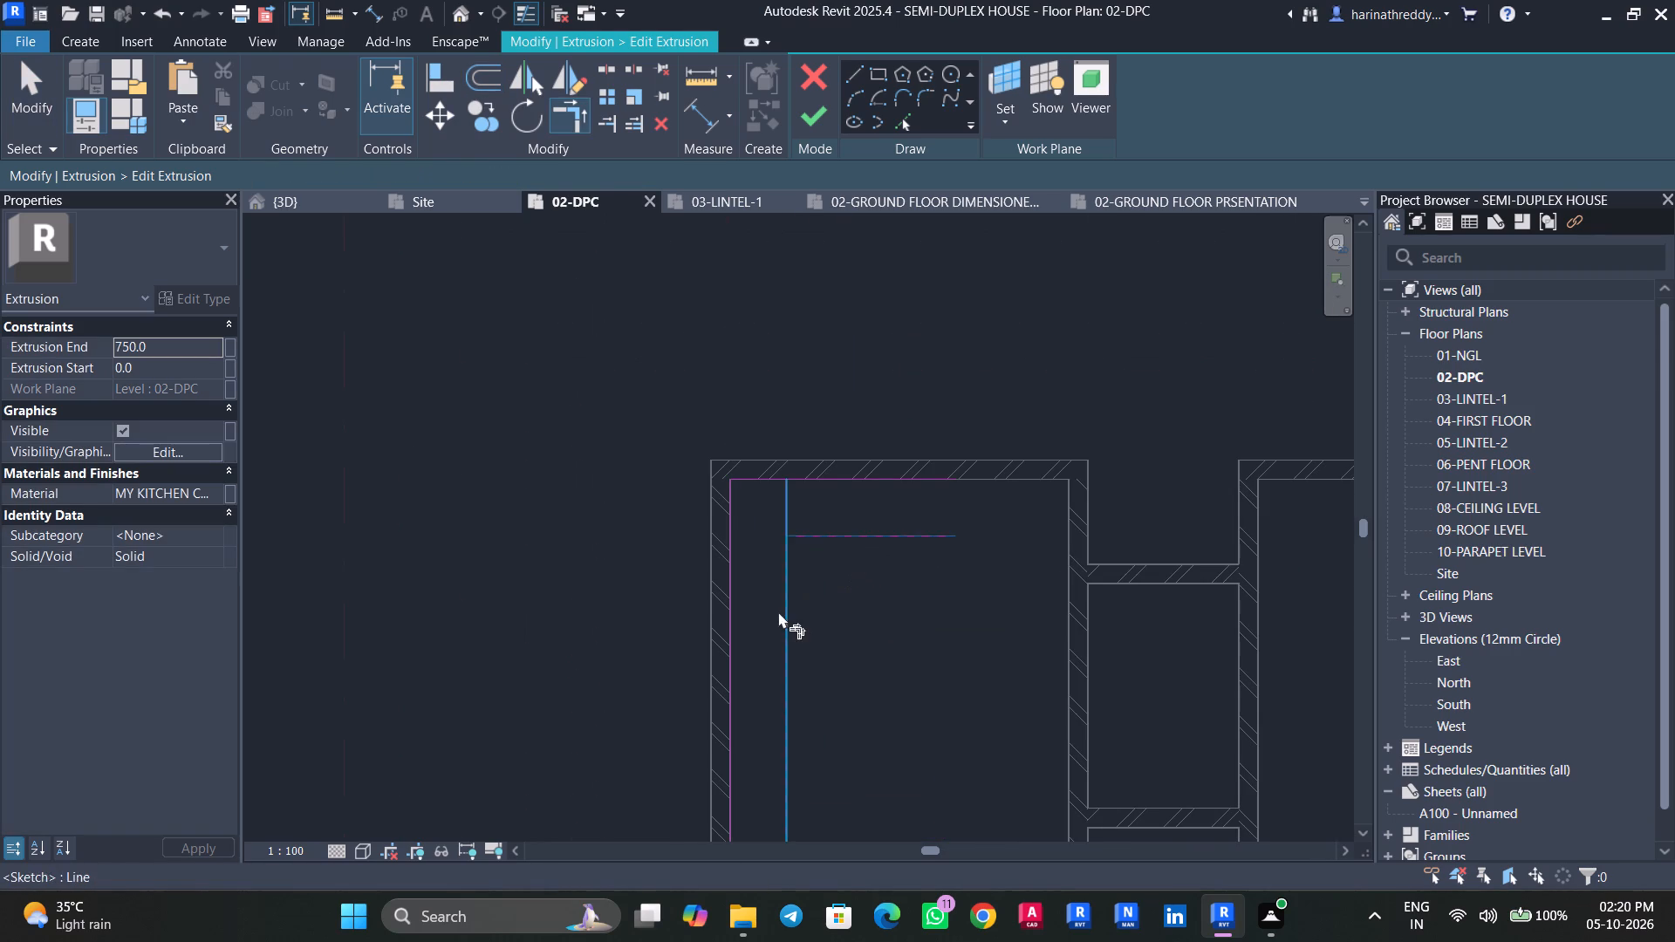
pyautogui.click(778, 611)
pyautogui.scroll(-4, 846, 683)
pyautogui.moveTo(849, 683); pyautogui.dragTo(870, 449, button='middle')
pyautogui.click(832, 523)
pyautogui.click(850, 556)
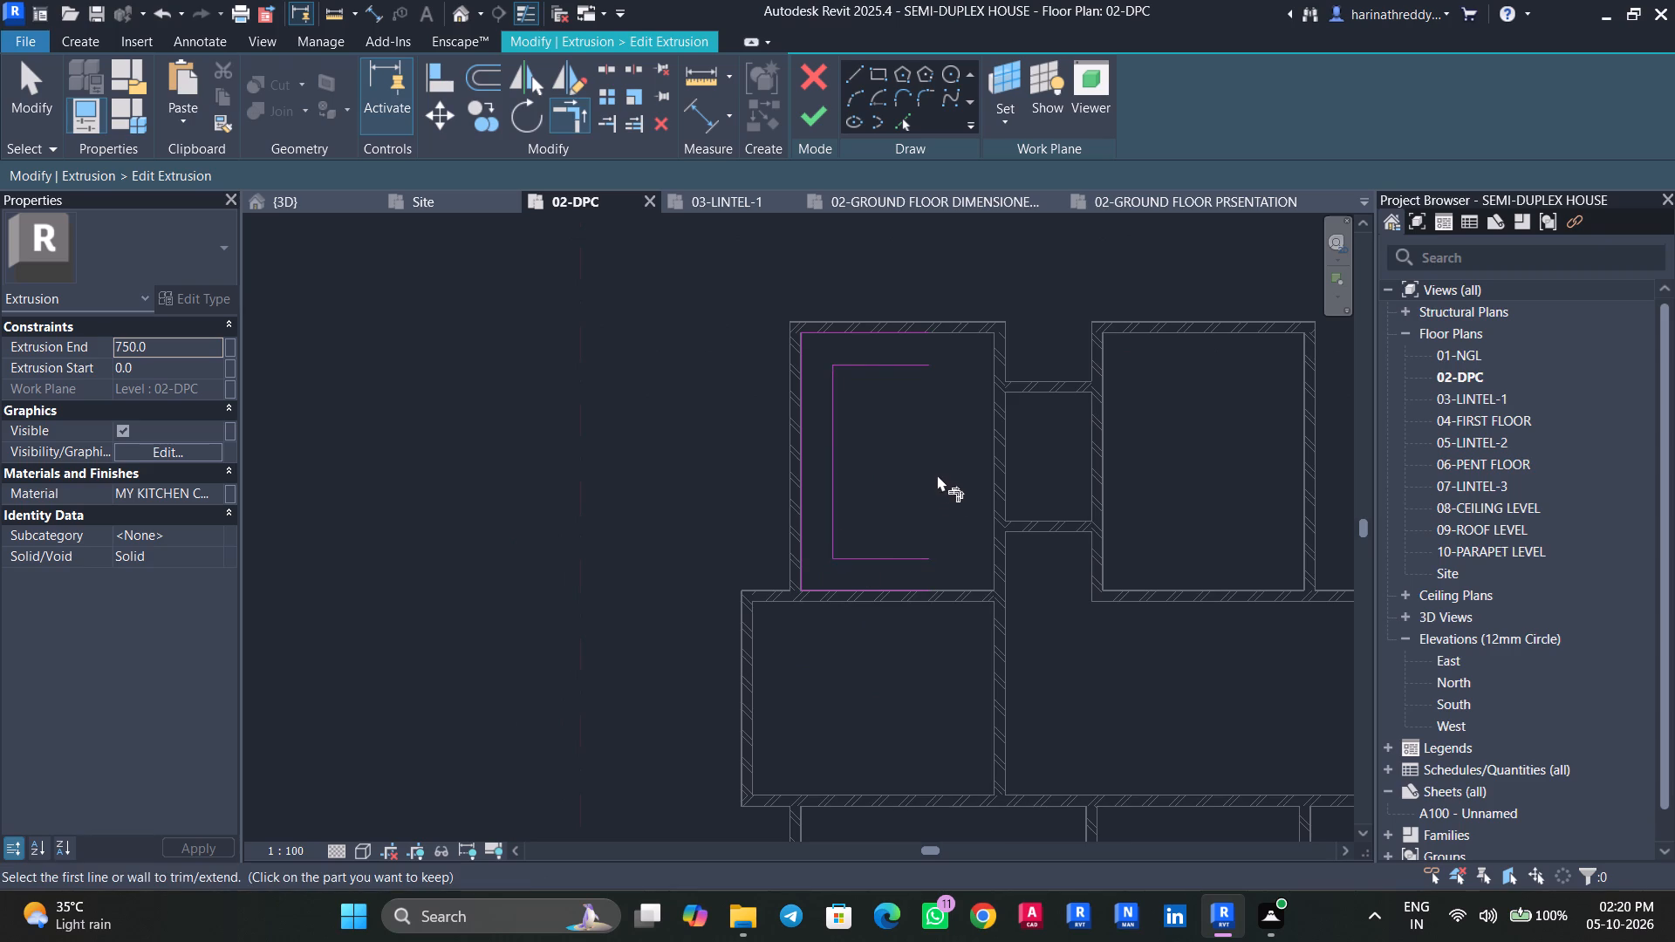
pyautogui.scroll(5, 933, 475)
pyautogui.moveTo(917, 461); pyautogui.dragTo(940, 583, button='middle')
pyautogui.press('Escape')
pyautogui.press('Escape')
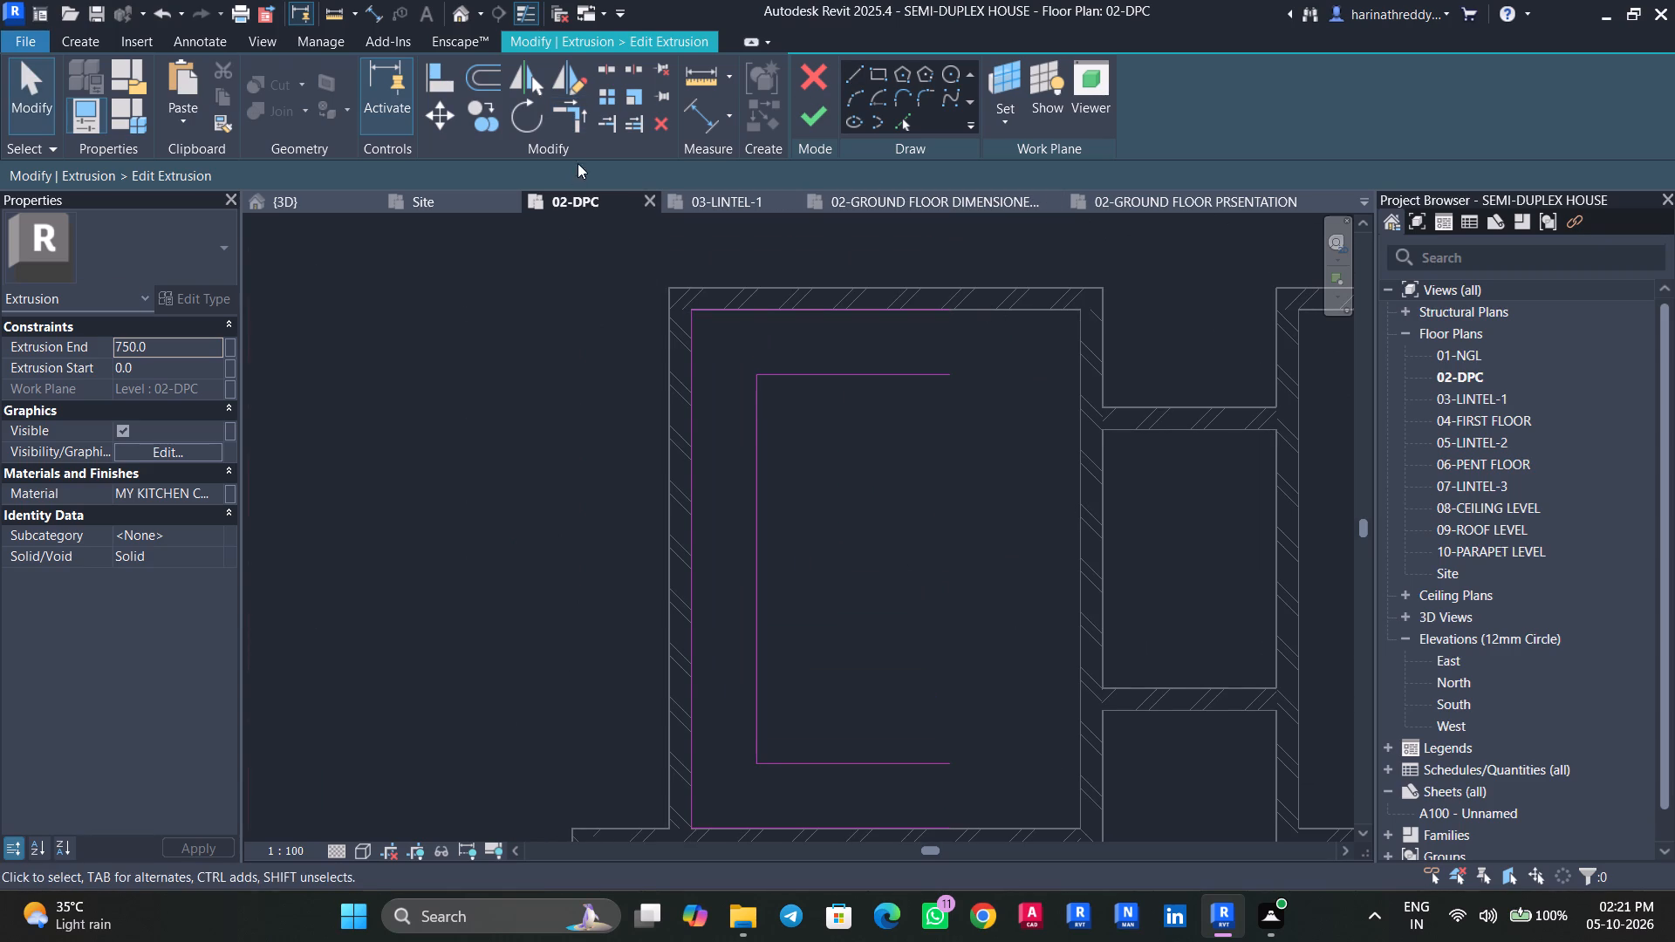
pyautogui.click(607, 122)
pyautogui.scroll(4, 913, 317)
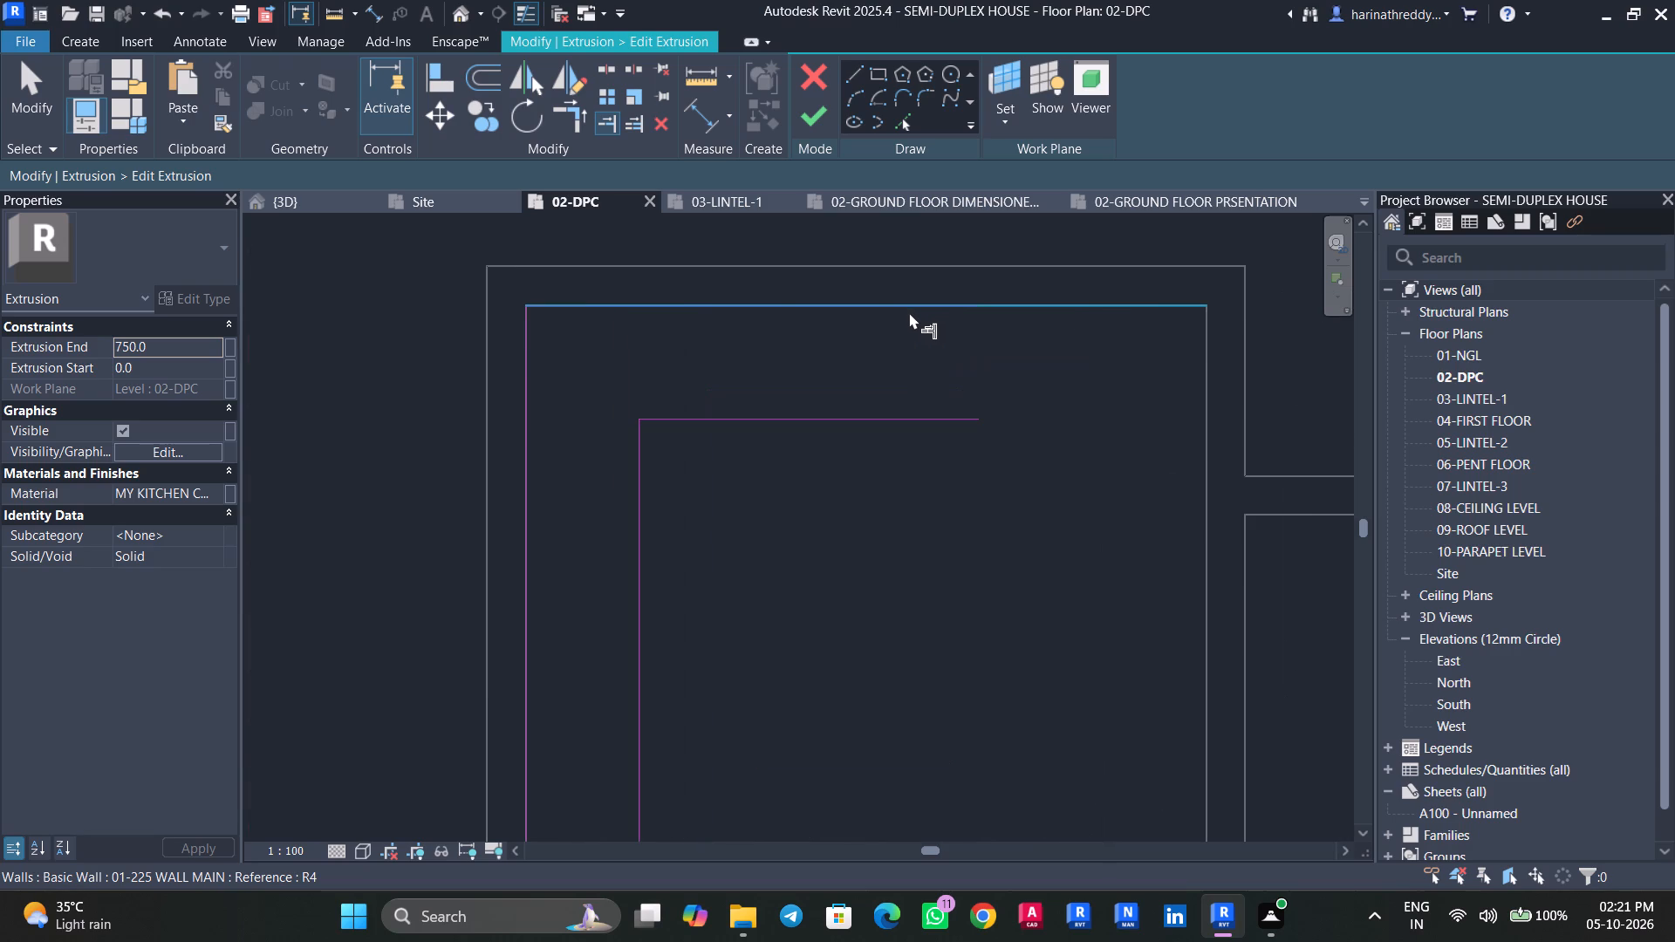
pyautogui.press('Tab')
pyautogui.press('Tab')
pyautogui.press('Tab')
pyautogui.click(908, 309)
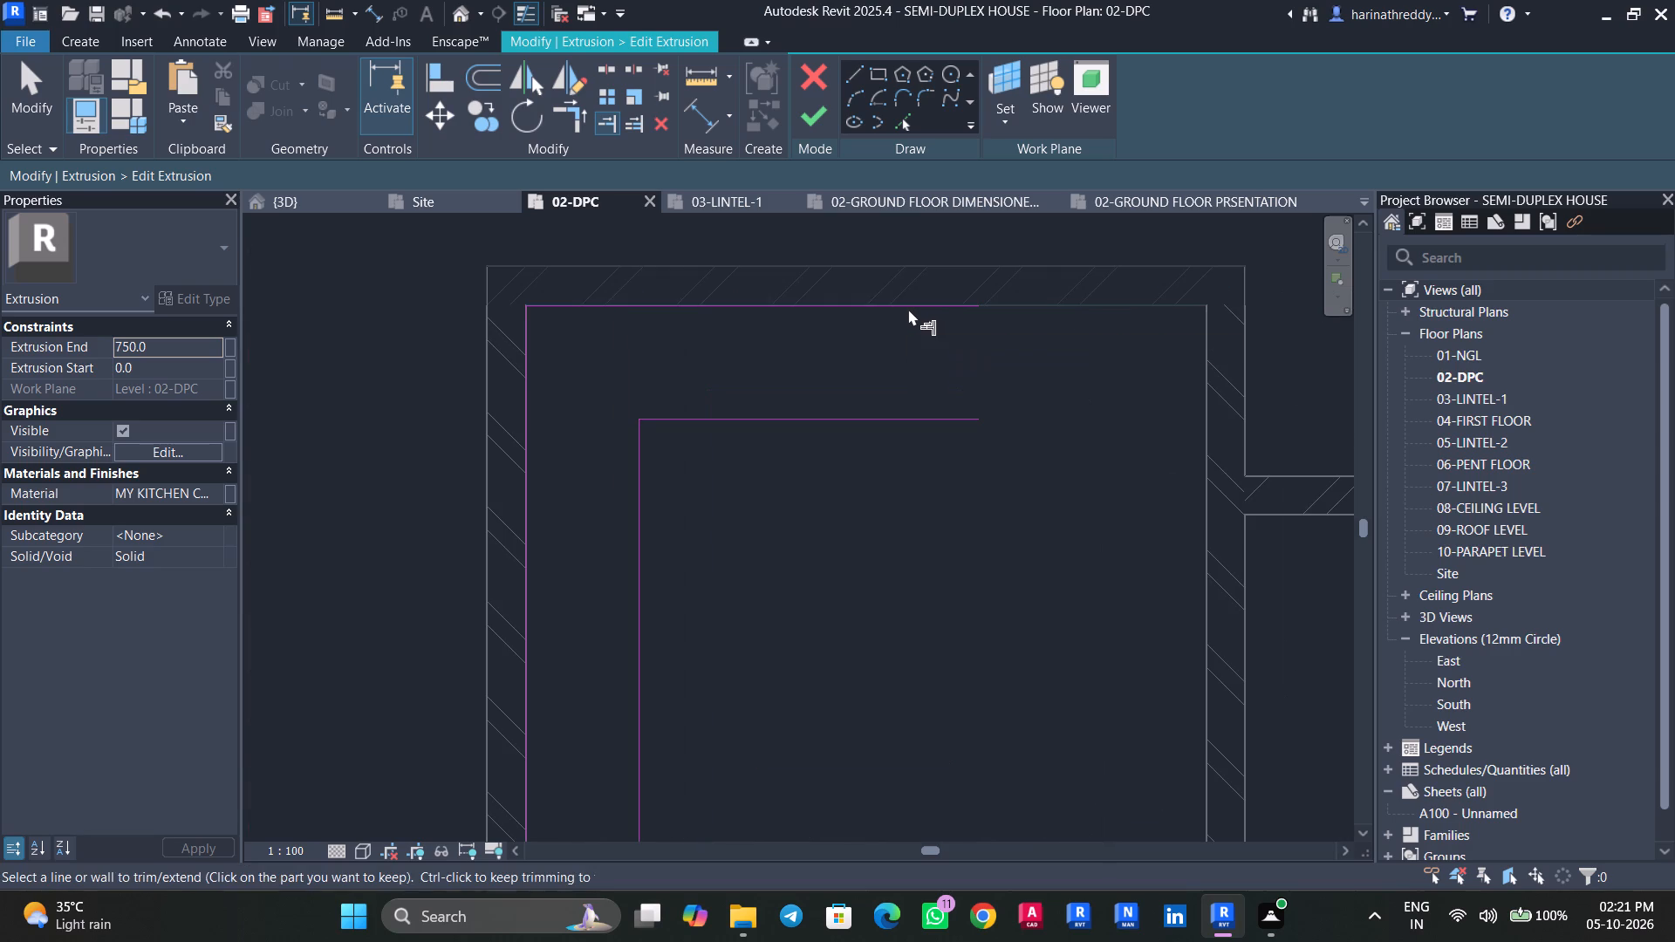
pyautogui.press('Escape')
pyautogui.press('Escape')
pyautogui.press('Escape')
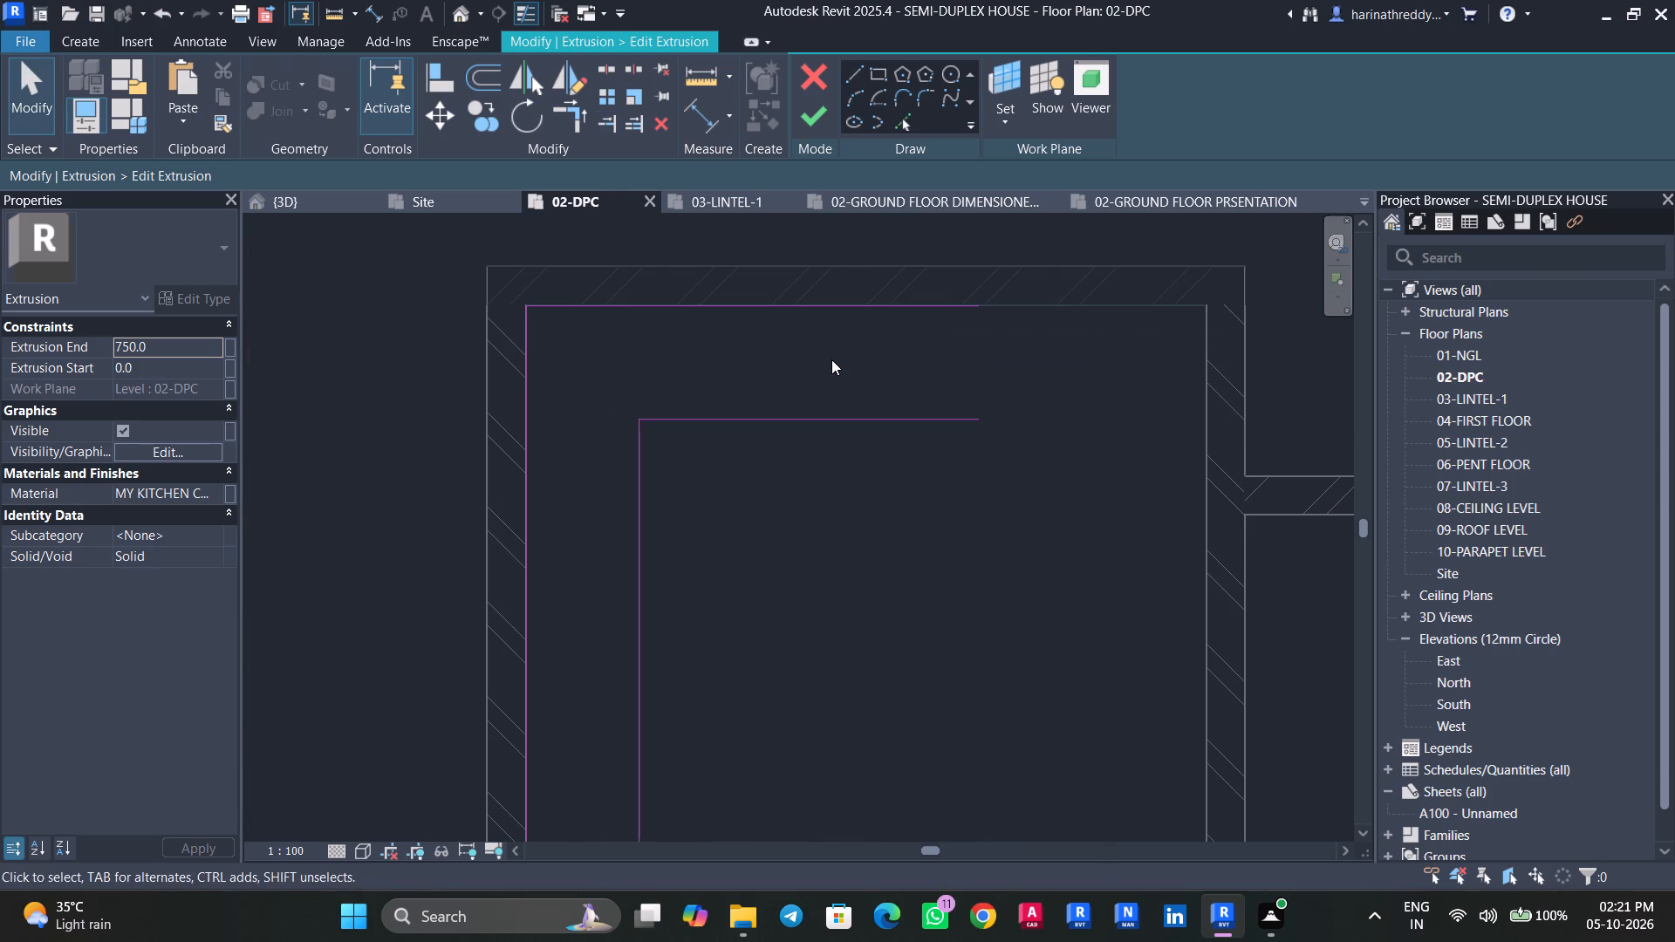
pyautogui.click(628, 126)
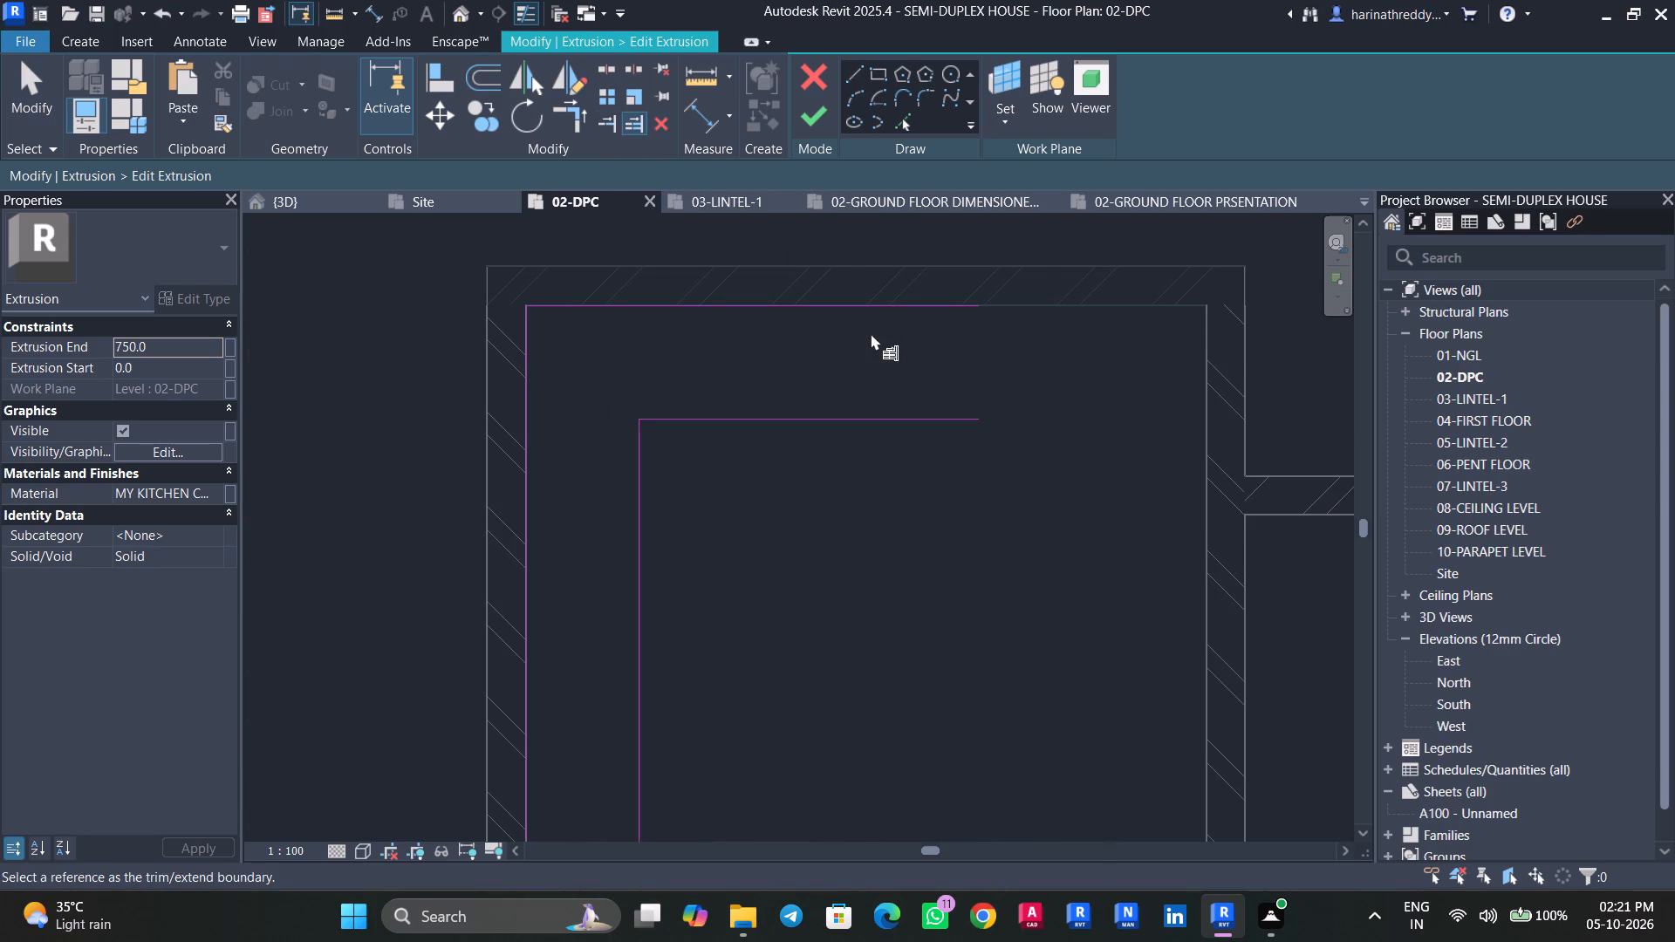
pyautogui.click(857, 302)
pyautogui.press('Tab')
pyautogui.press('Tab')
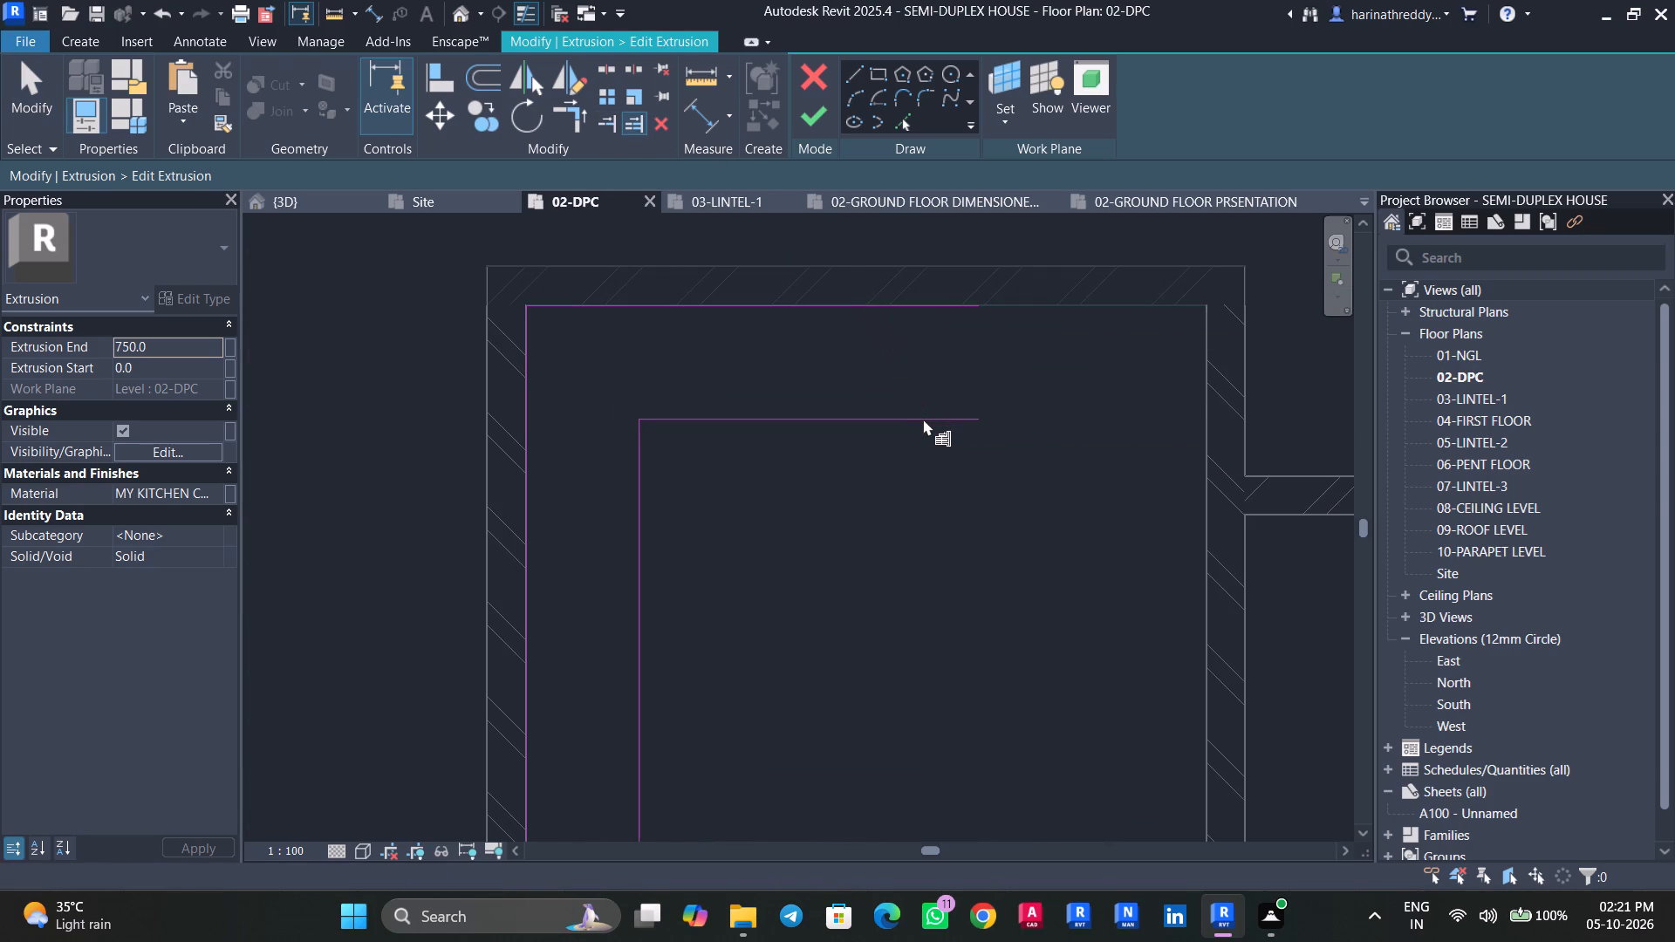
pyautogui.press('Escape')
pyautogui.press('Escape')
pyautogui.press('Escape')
# Close the counter outline with 600 mm lines across the open east ends of its north and south arms.
pyautogui.click(855, 76)
pyautogui.click(979, 306)
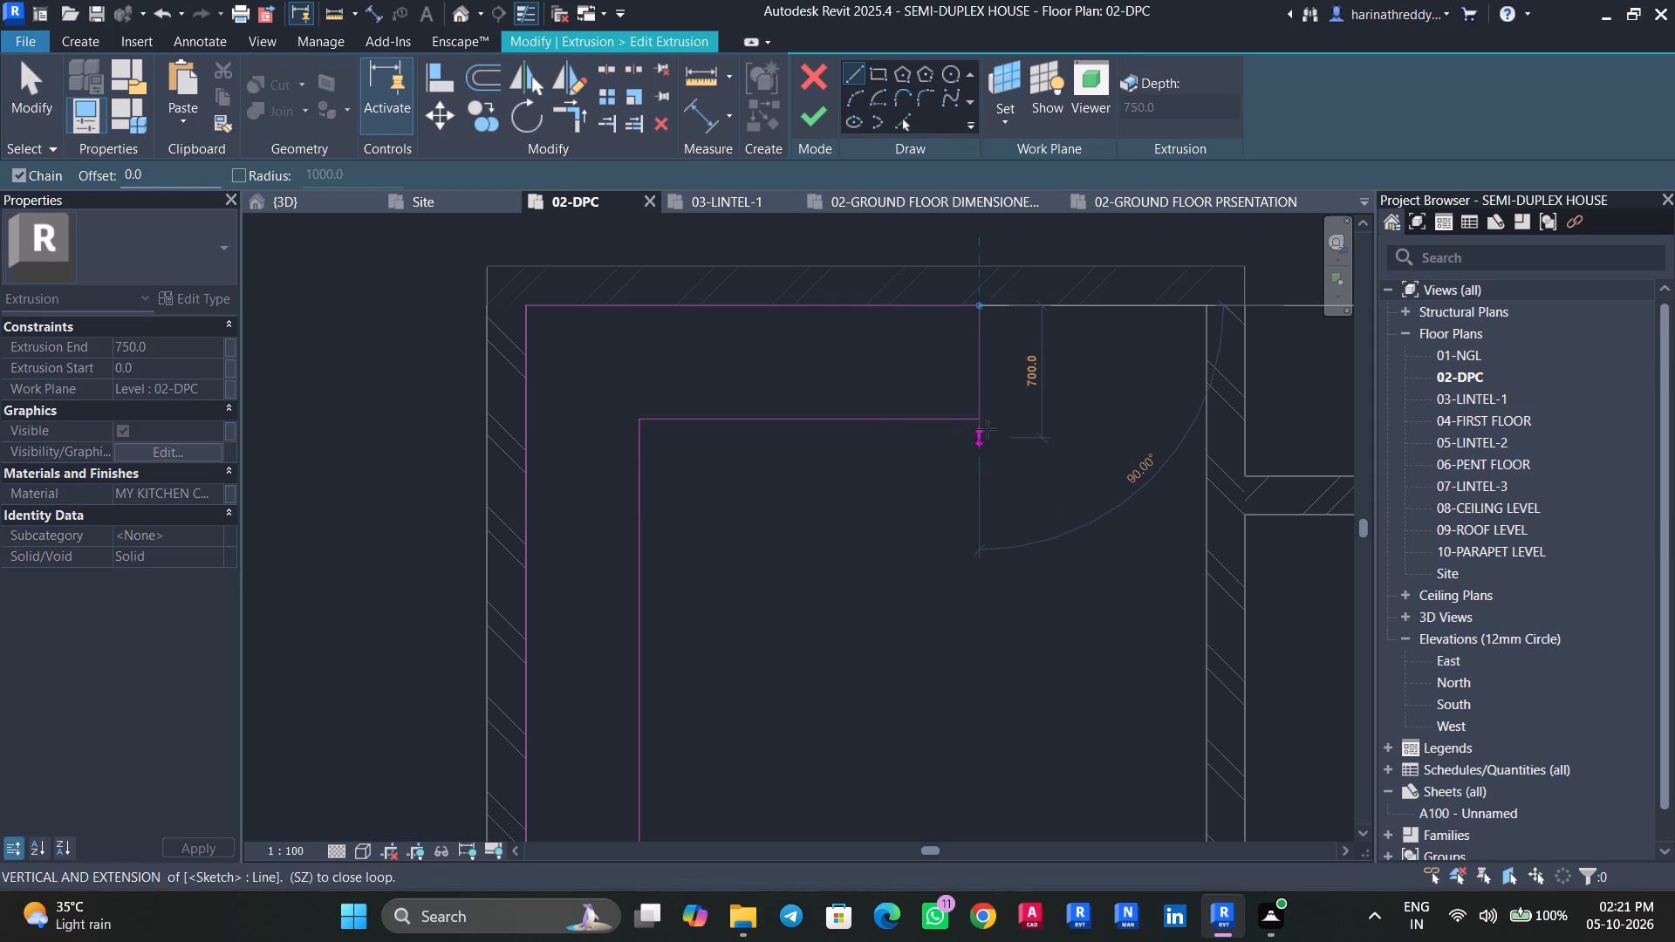
pyautogui.click(981, 421)
pyautogui.press('Escape')
pyautogui.press('Escape')
pyautogui.scroll(-5, 990, 509)
pyautogui.moveTo(987, 590); pyautogui.dragTo(973, 303, button='middle')
pyautogui.scroll(3, 975, 509)
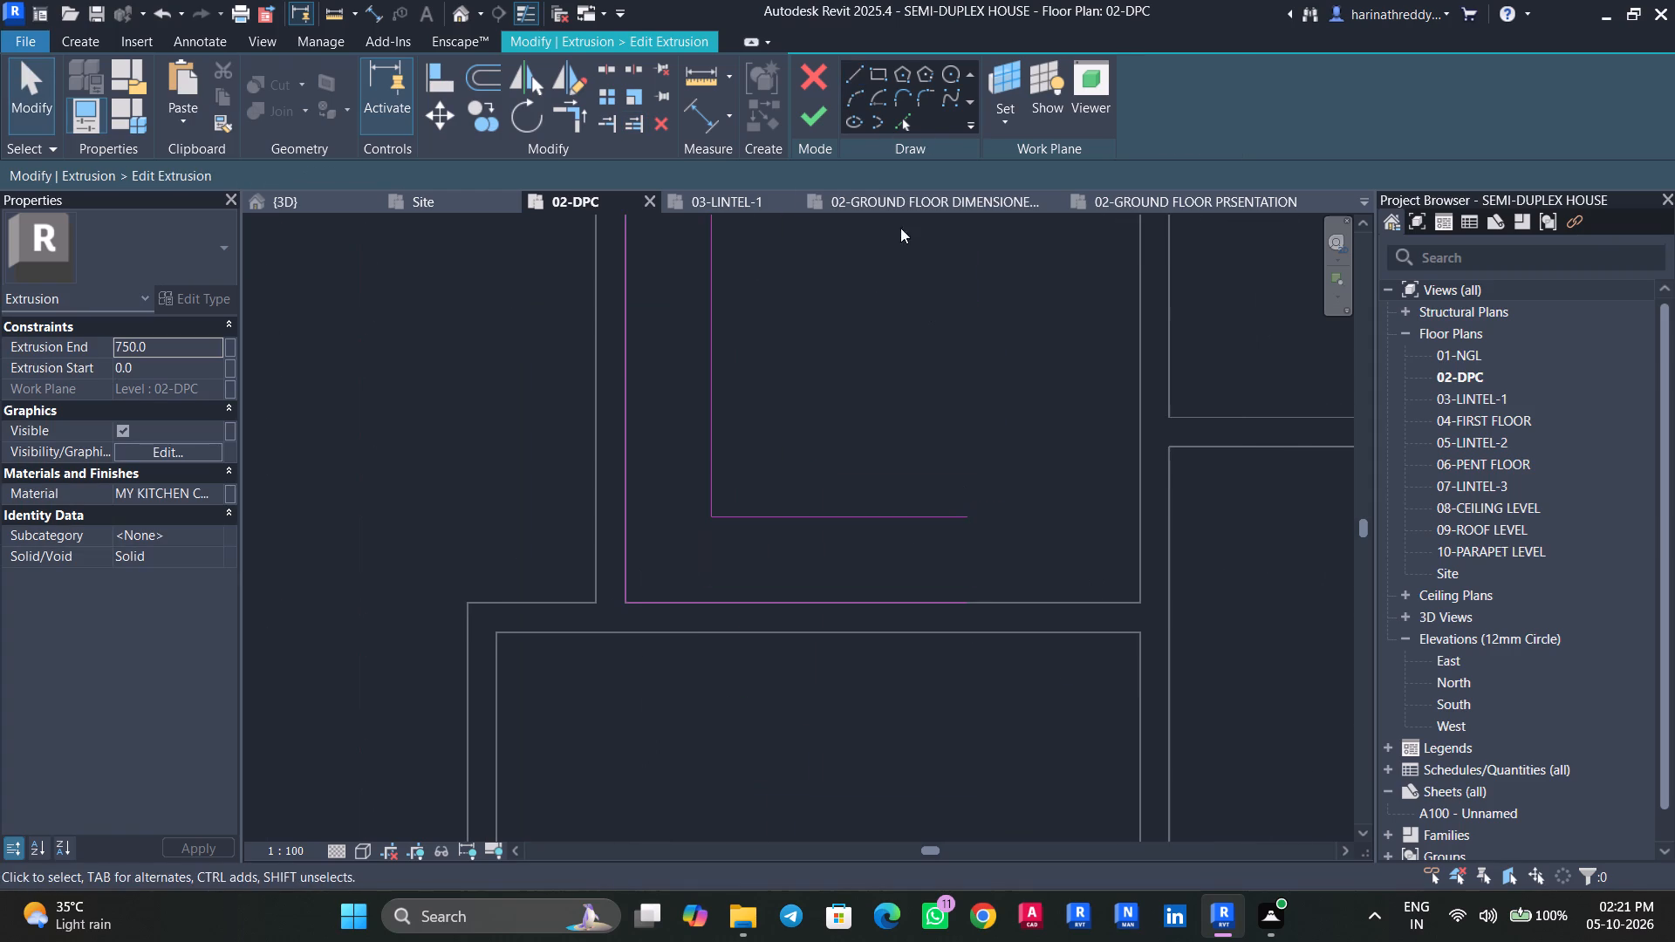
pyautogui.click(852, 73)
pyautogui.click(968, 514)
pyautogui.click(971, 602)
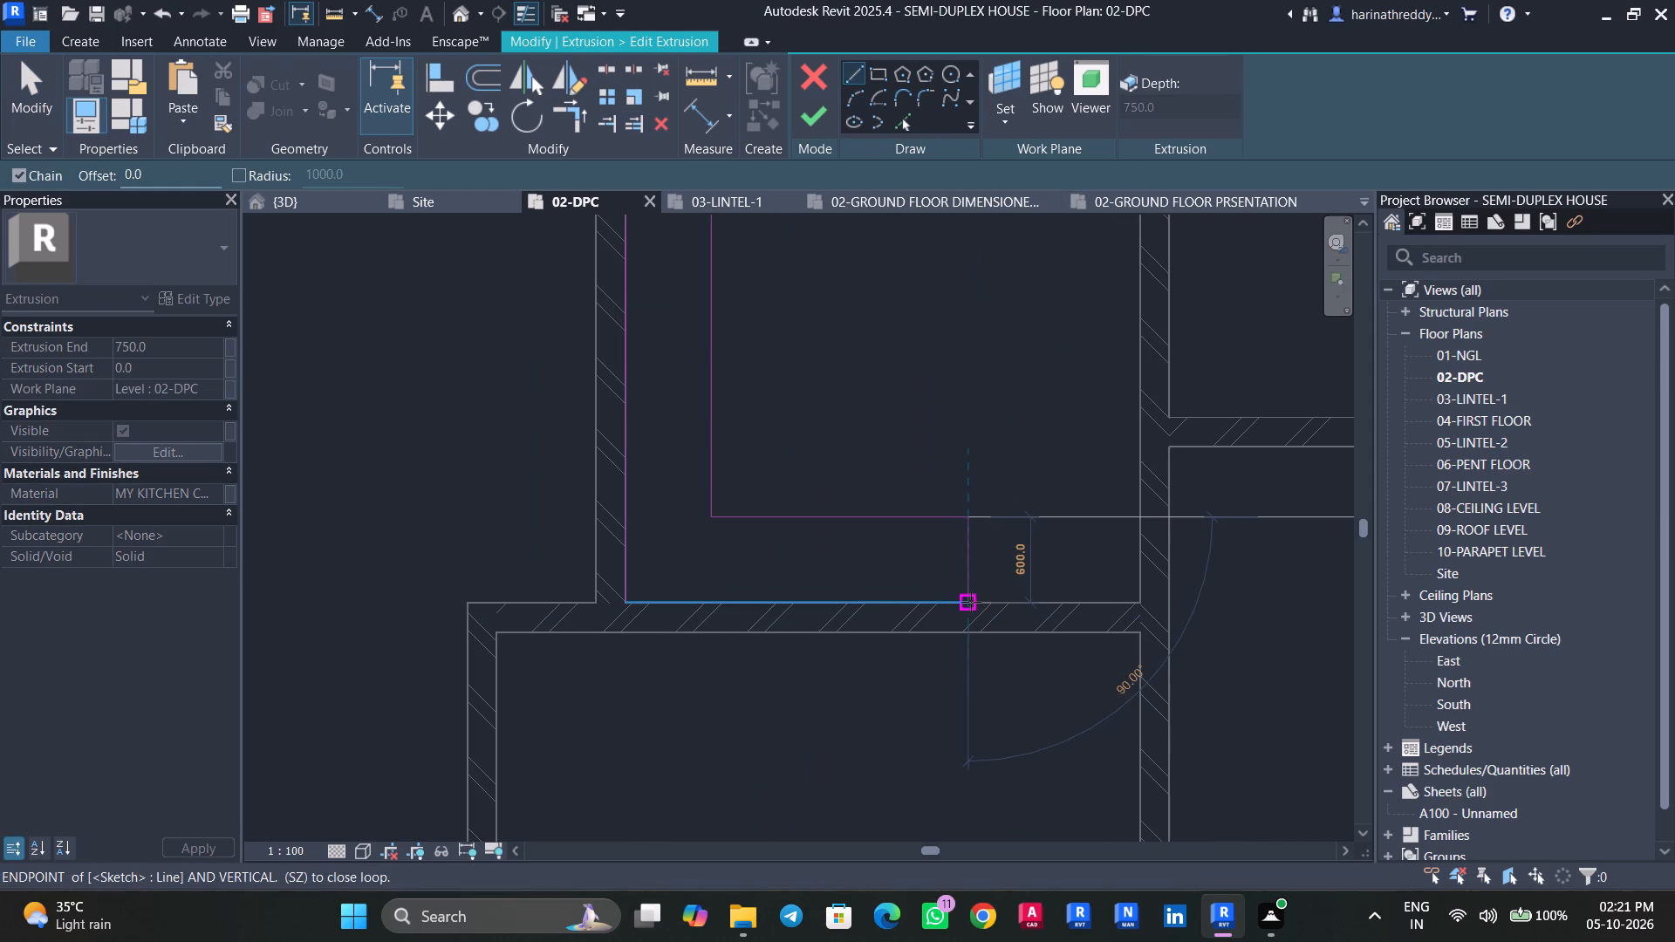
pyautogui.press('Escape')
pyautogui.press('Escape')
pyautogui.press('Escape')
# Finish the edited extrusion sketch of the U-shaped kitchen counter.
pyautogui.scroll(-3, 1012, 530)
pyautogui.moveTo(1010, 513); pyautogui.dragTo(1012, 576, button='middle')
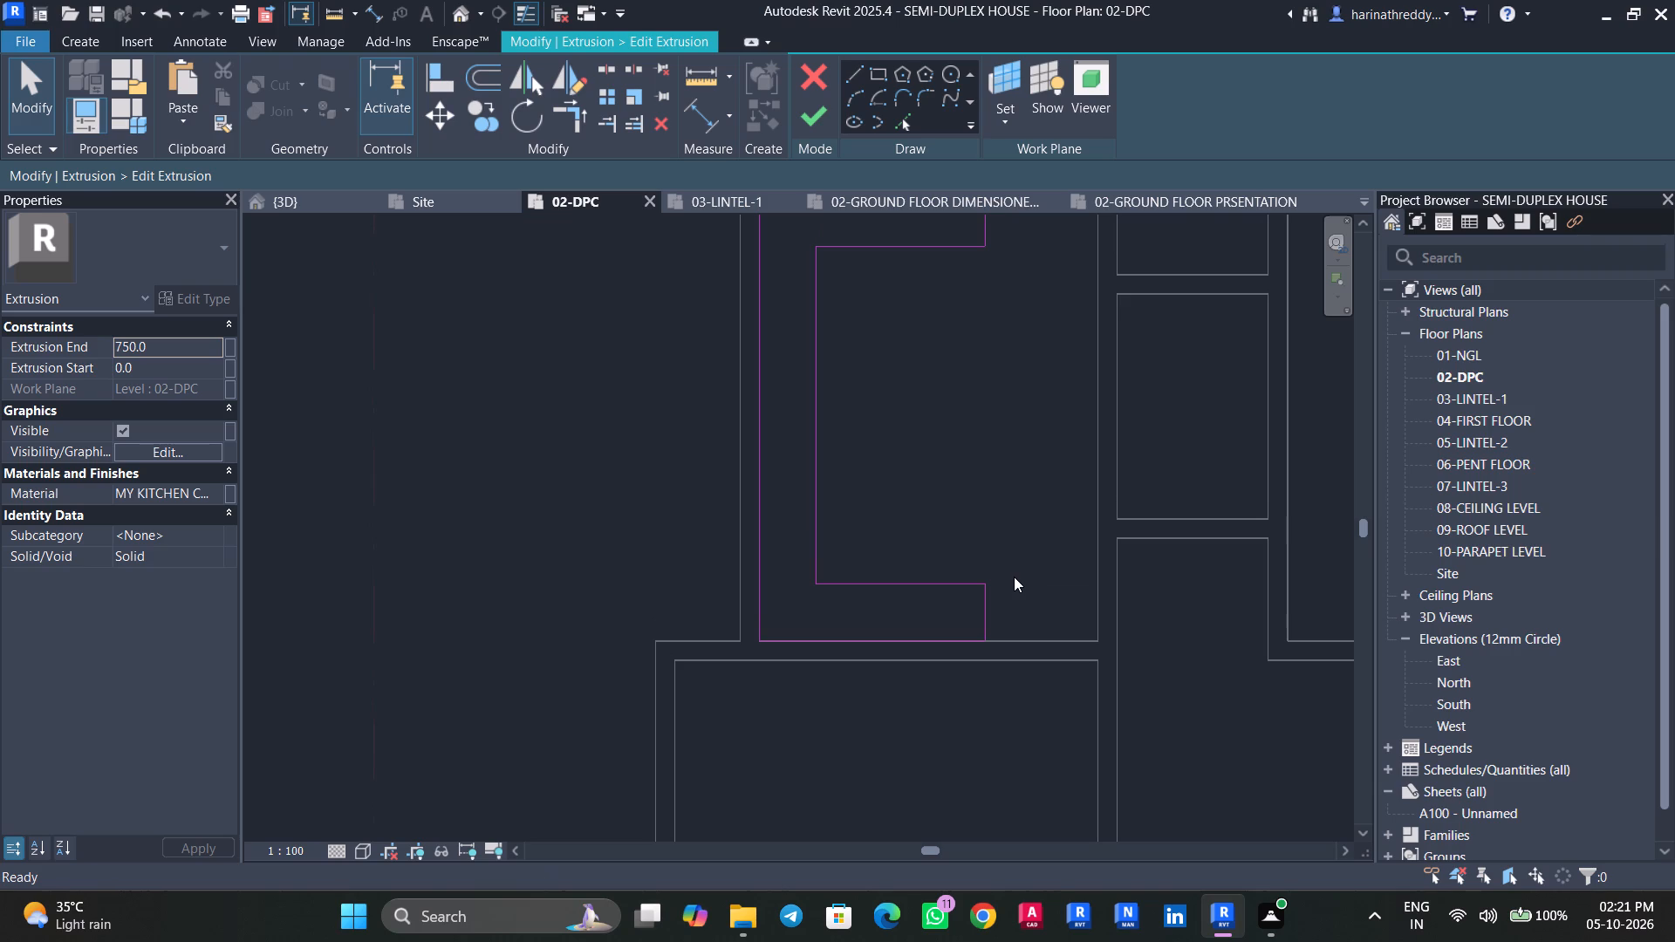
pyautogui.scroll(-3, 1003, 571)
pyautogui.moveTo(1044, 481); pyautogui.dragTo(988, 619, button='middle')
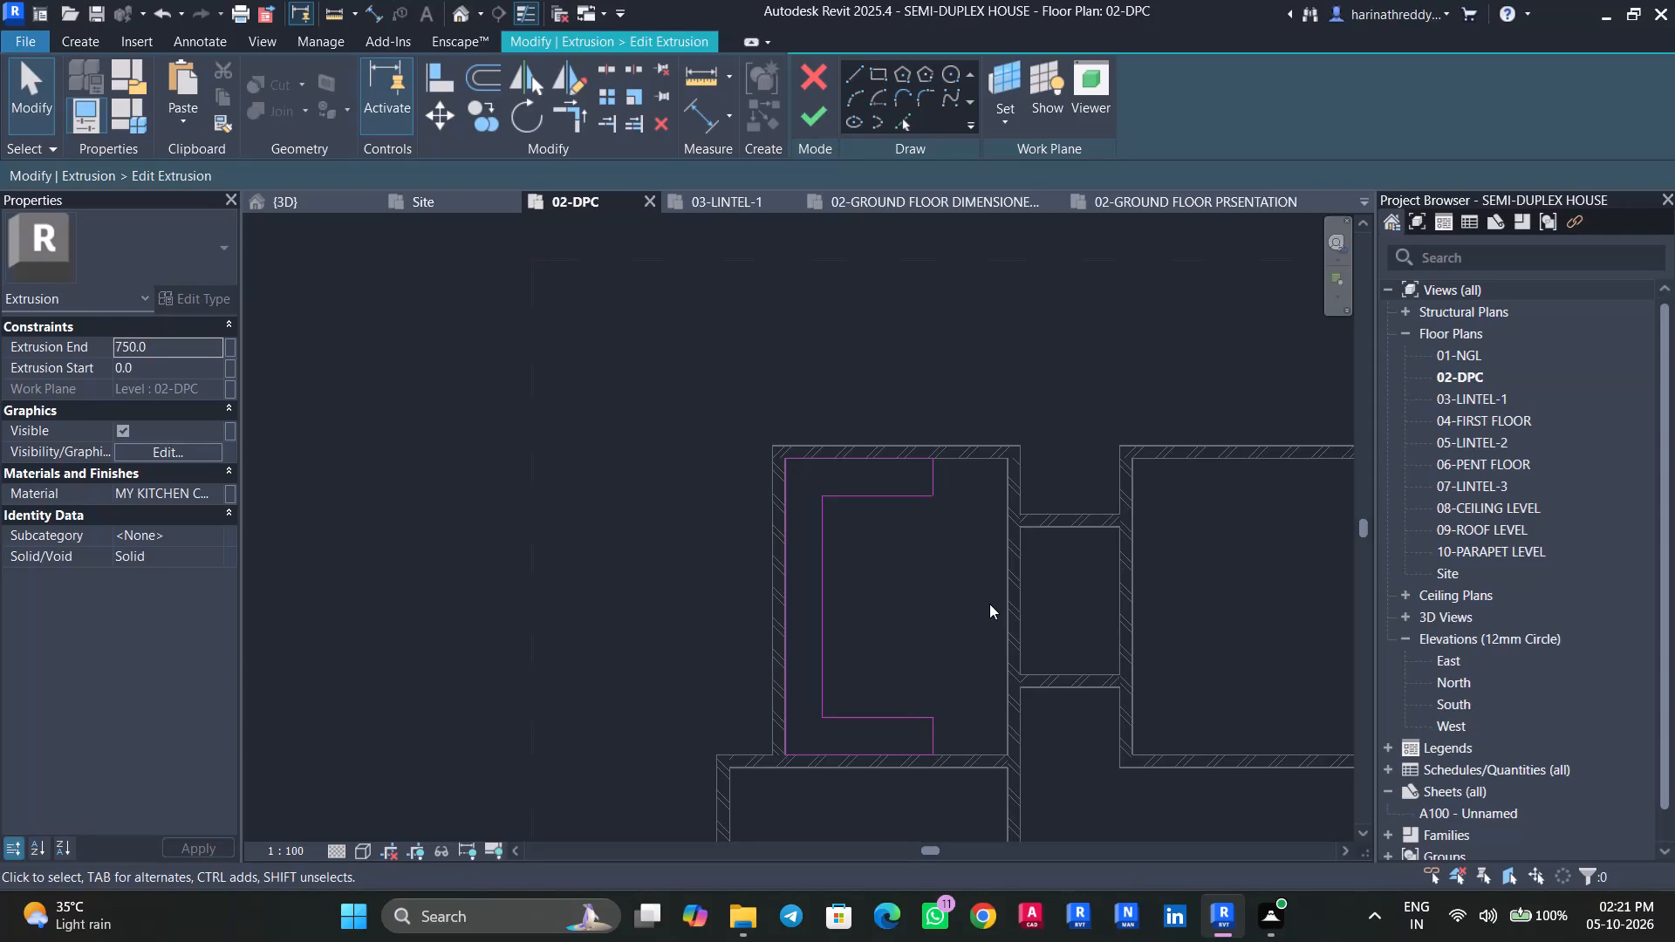
pyautogui.scroll(11, 796, 747)
pyautogui.scroll(-3, 801, 730)
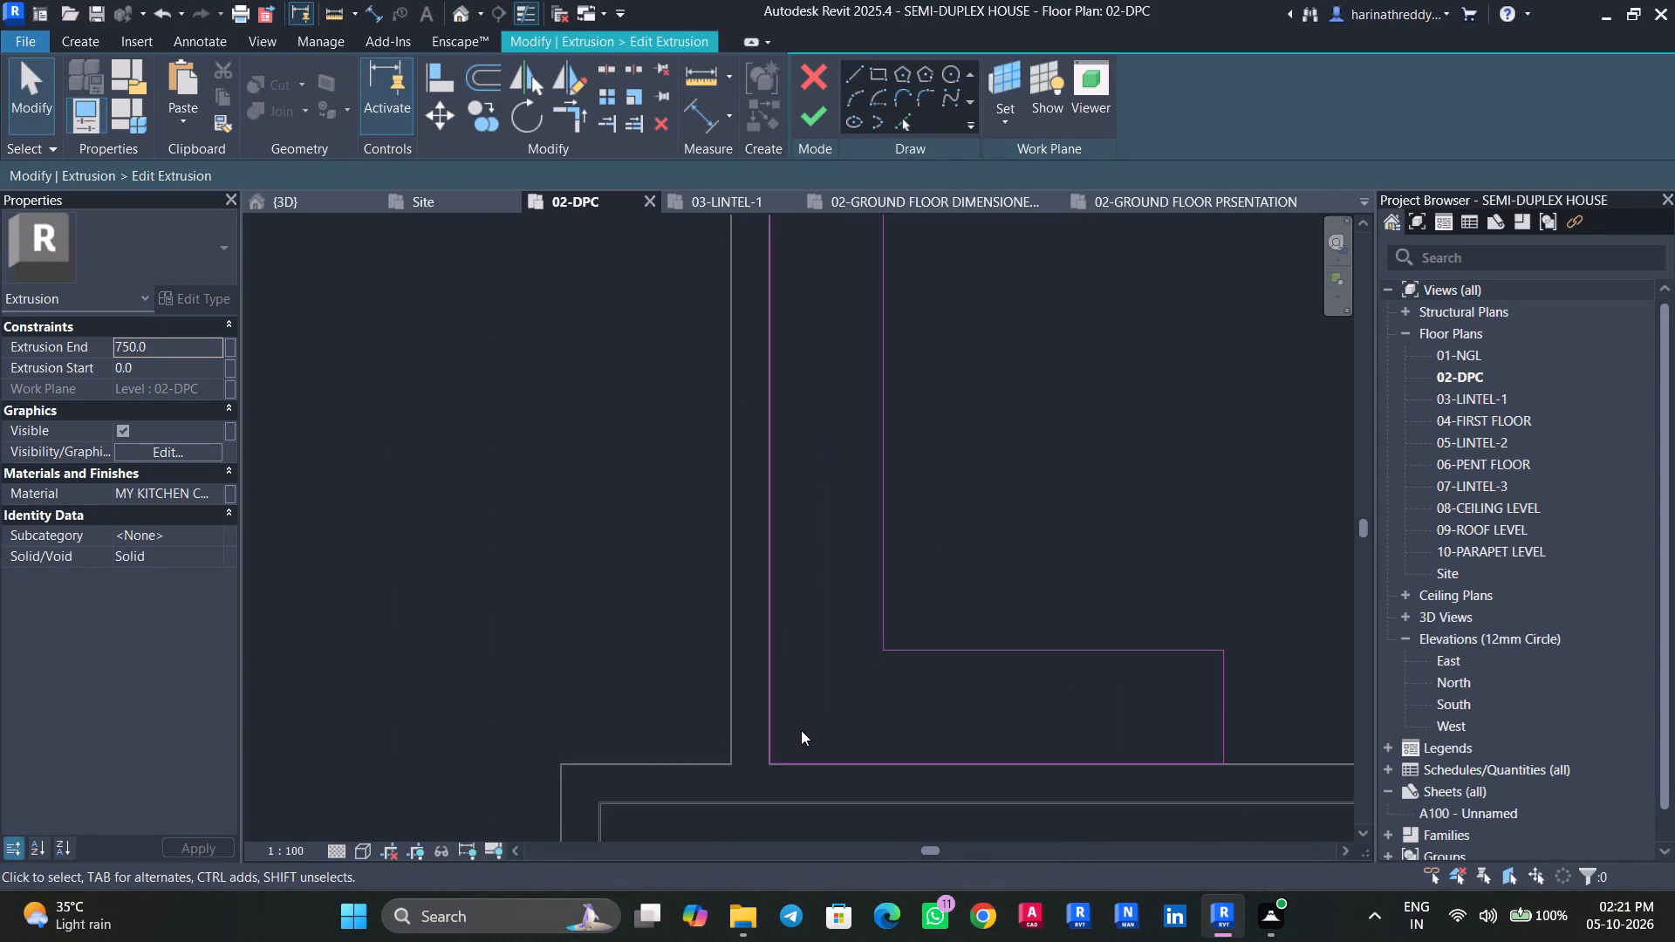
pyautogui.scroll(-4, 801, 730)
pyautogui.click(810, 120)
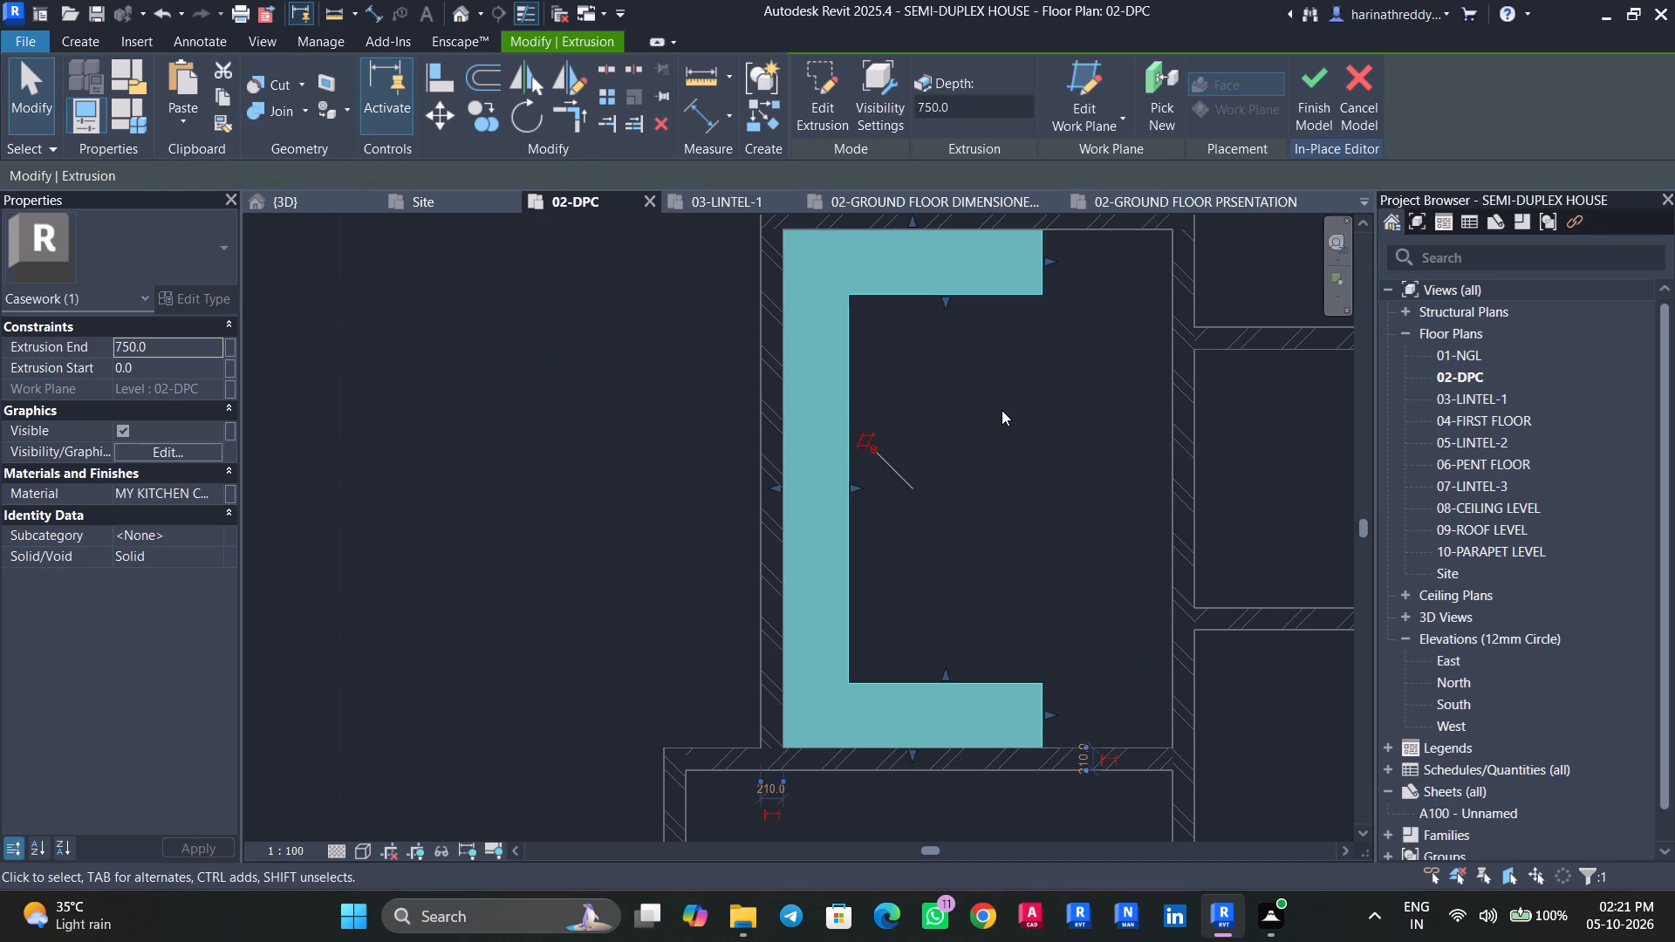
# Examine in the default 3D view how the reshaped counter sits within the north-west room's walls.
pyautogui.click(463, 12)
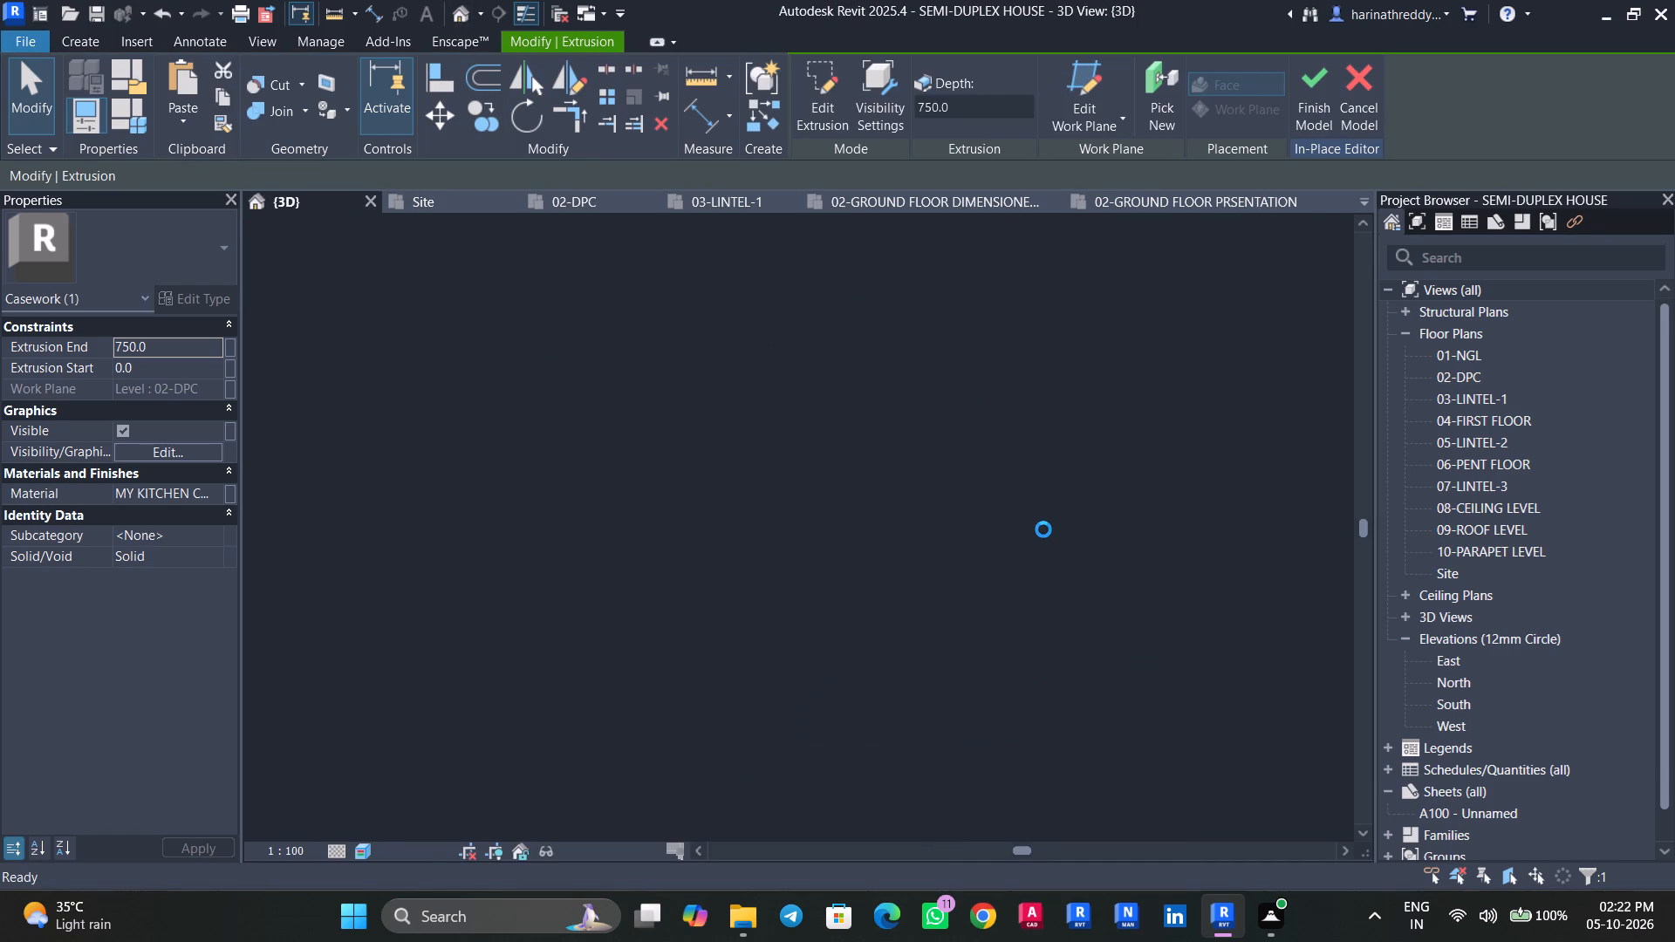
pyautogui.scroll(-6, 1094, 538)
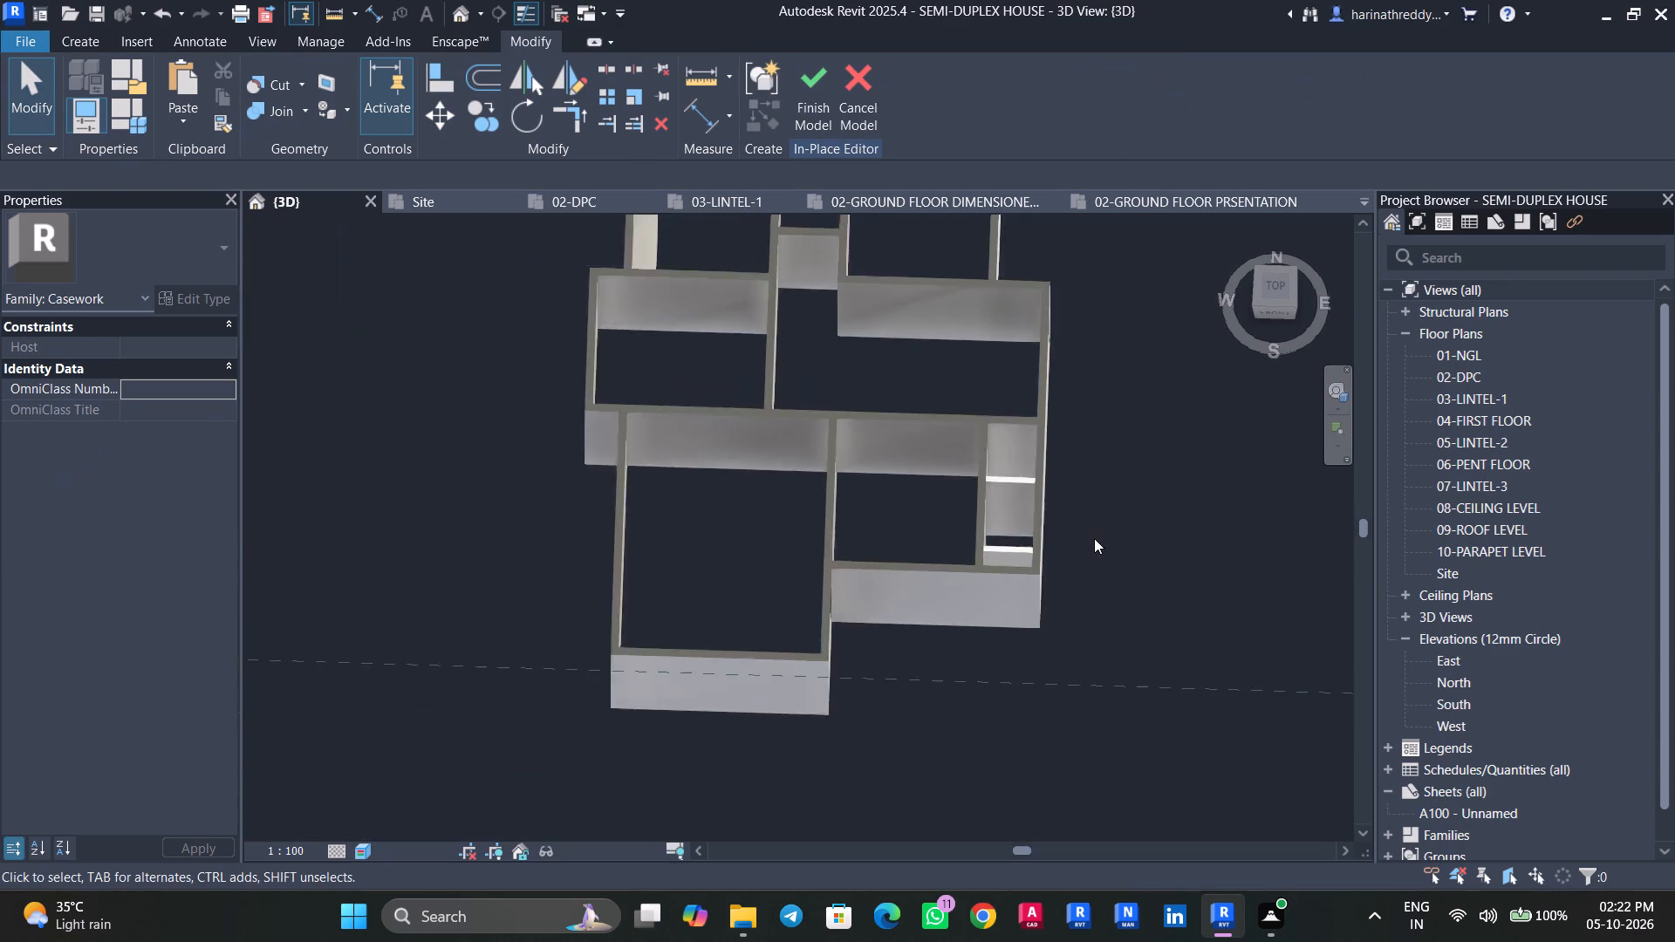
pyautogui.scroll(-3, 1094, 538)
pyautogui.moveTo(1097, 455); pyautogui.dragTo(1084, 631, button='middle')
pyautogui.scroll(7, 860, 563)
pyautogui.scroll(-1, 892, 549)
pyautogui.scroll(5, 892, 549)
pyautogui.scroll(-1, 870, 526)
pyautogui.scroll(5, 870, 526)
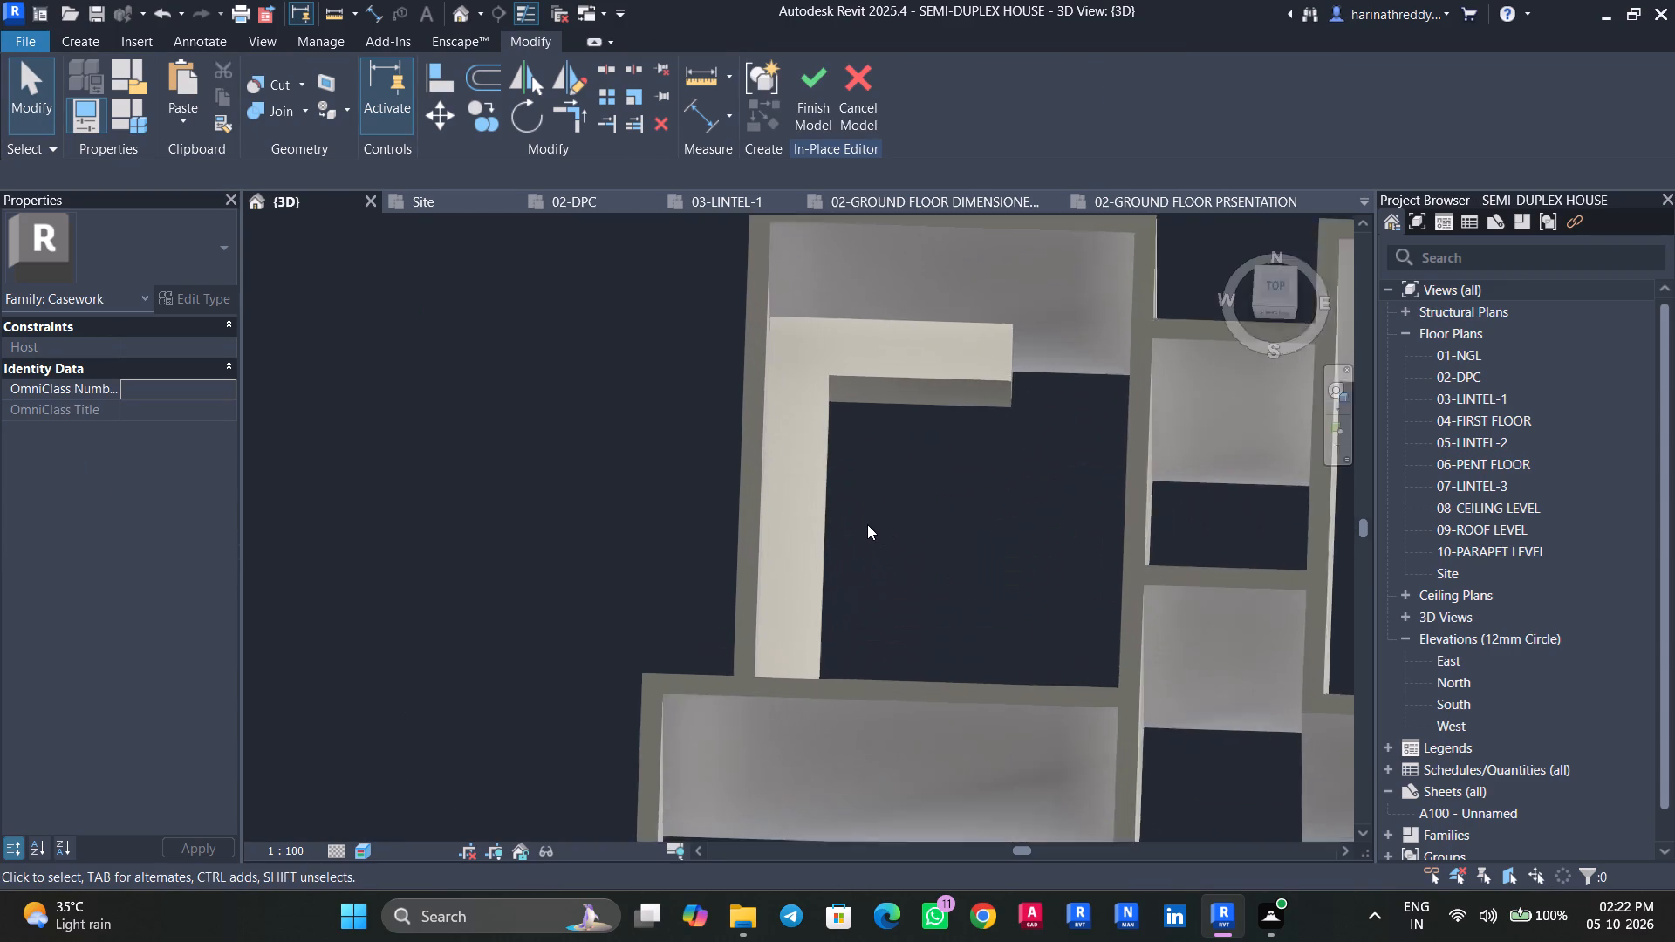
pyautogui.scroll(6, 867, 524)
pyautogui.moveTo(867, 524); pyautogui.dragTo(810, 741, button='middle')
pyautogui.scroll(-6, 808, 728)
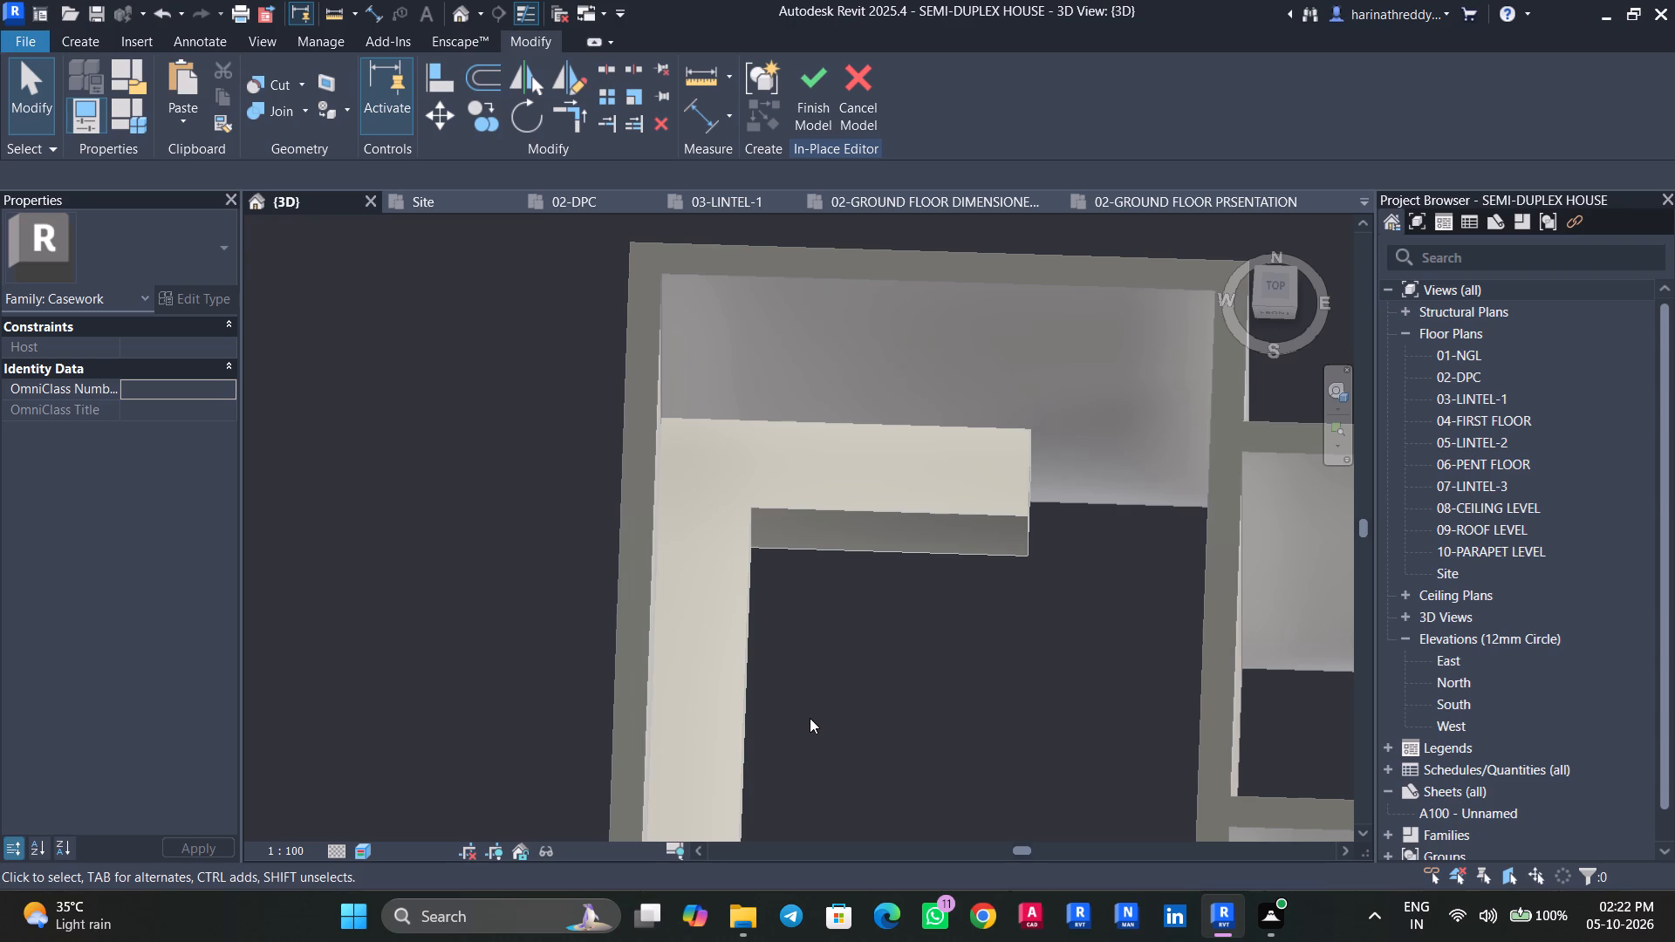
# Finish the in-place counter model and return to the 02-DPC floor plan.
pyautogui.click(791, 99)
pyautogui.click(803, 76)
pyautogui.doubleClick(1515, 379)
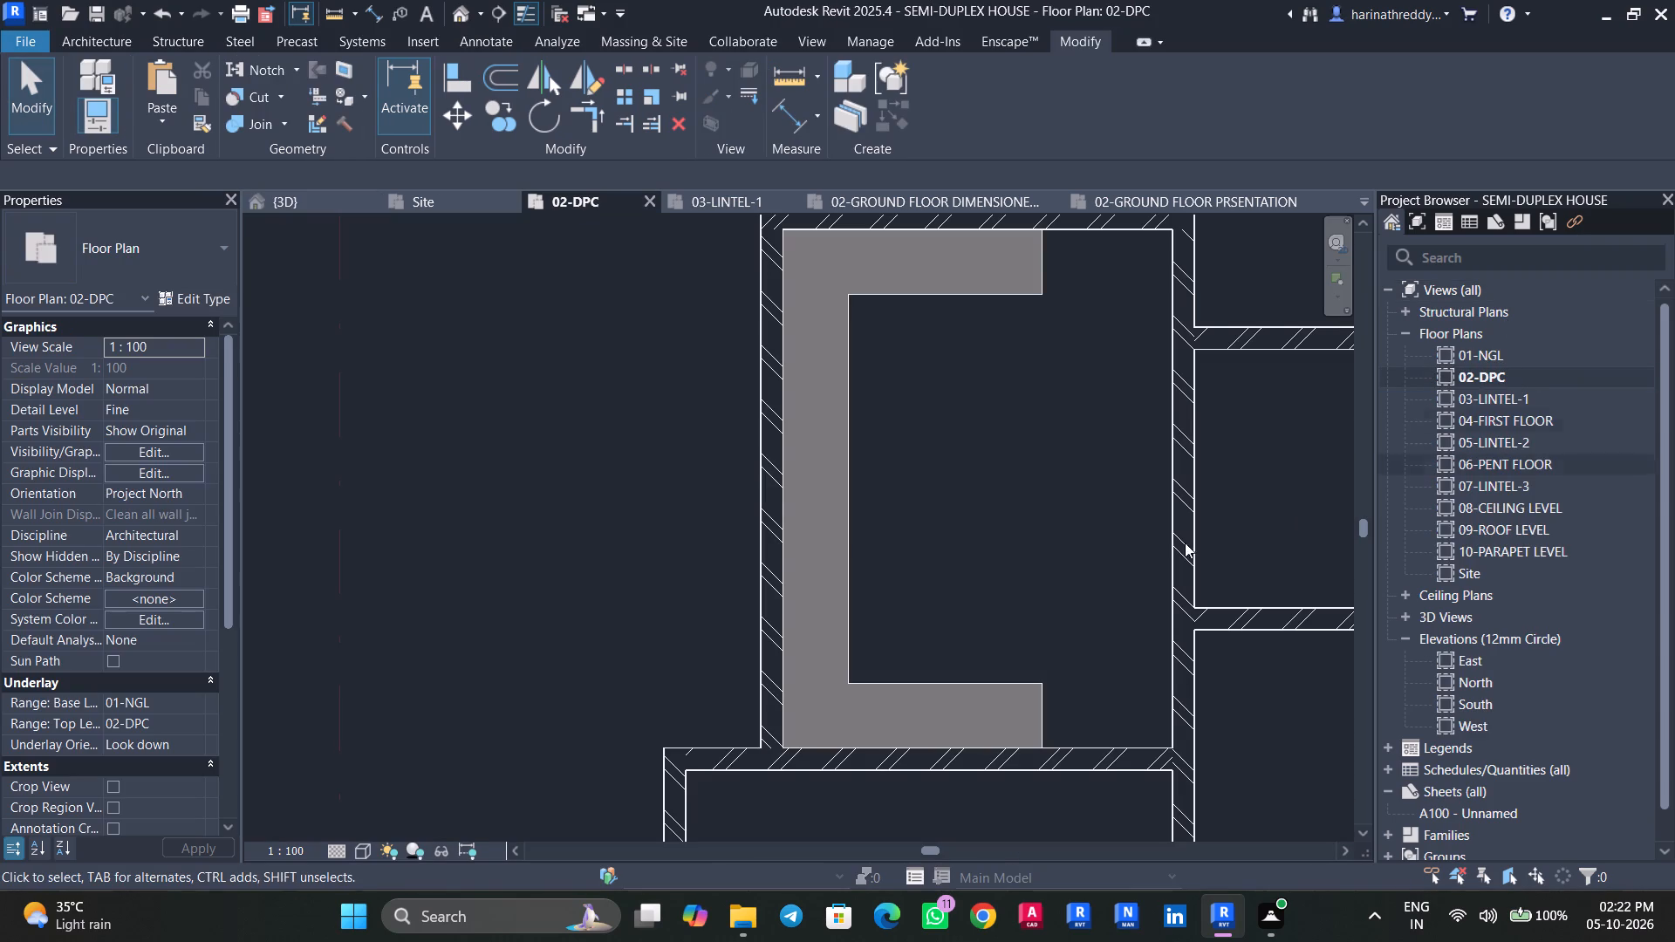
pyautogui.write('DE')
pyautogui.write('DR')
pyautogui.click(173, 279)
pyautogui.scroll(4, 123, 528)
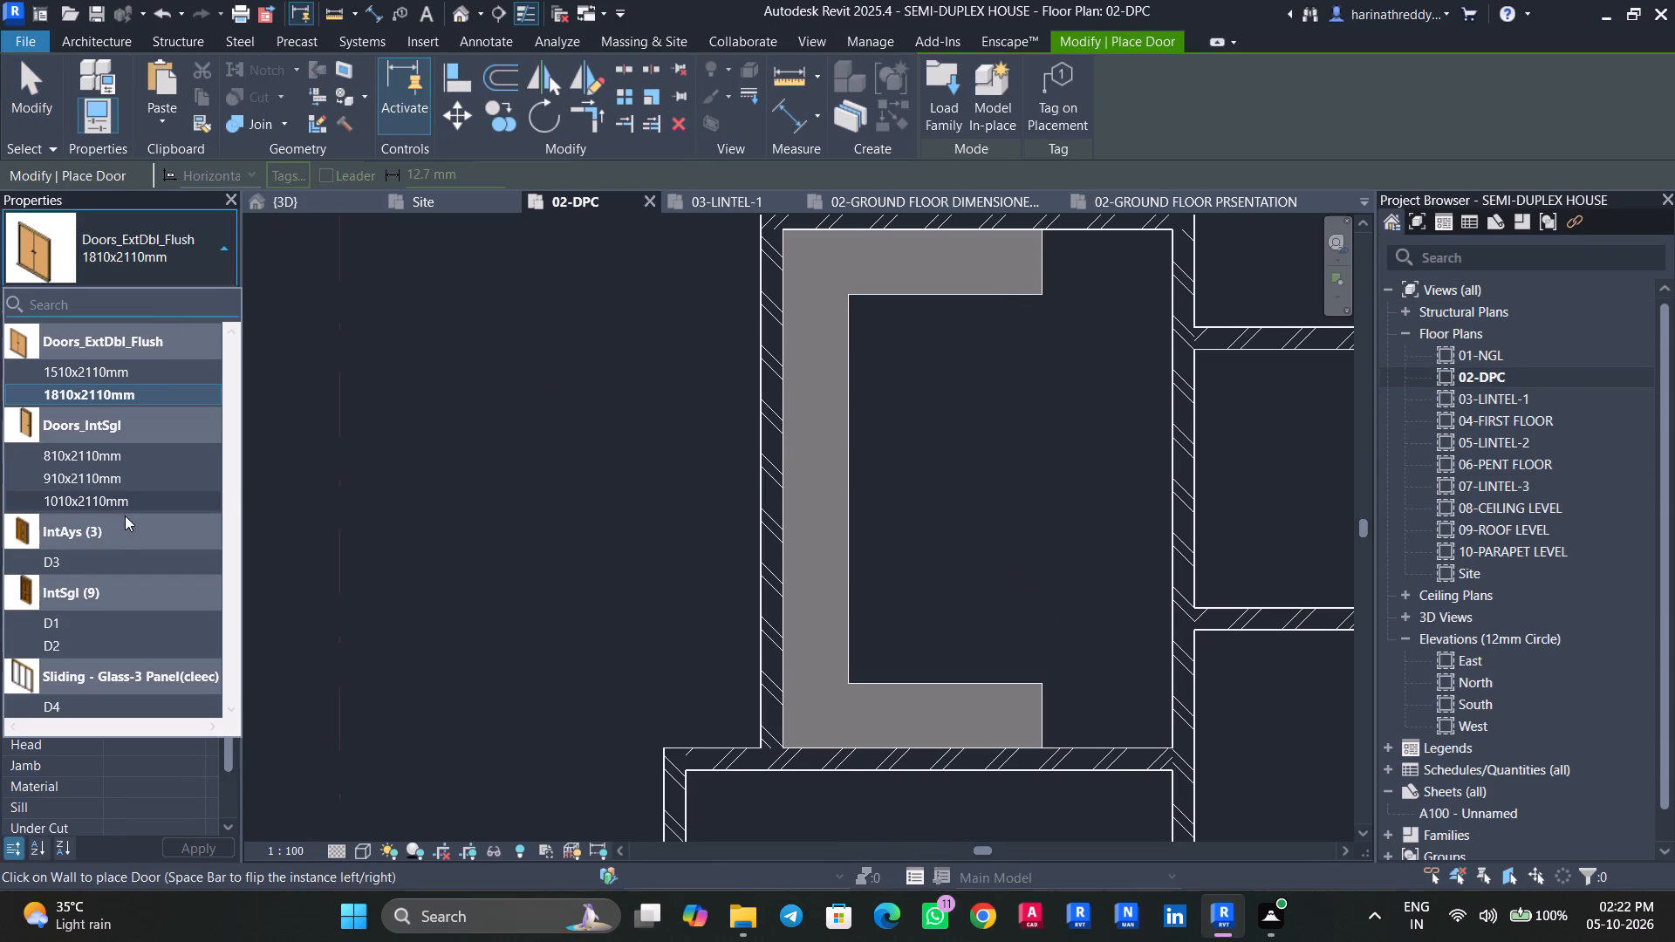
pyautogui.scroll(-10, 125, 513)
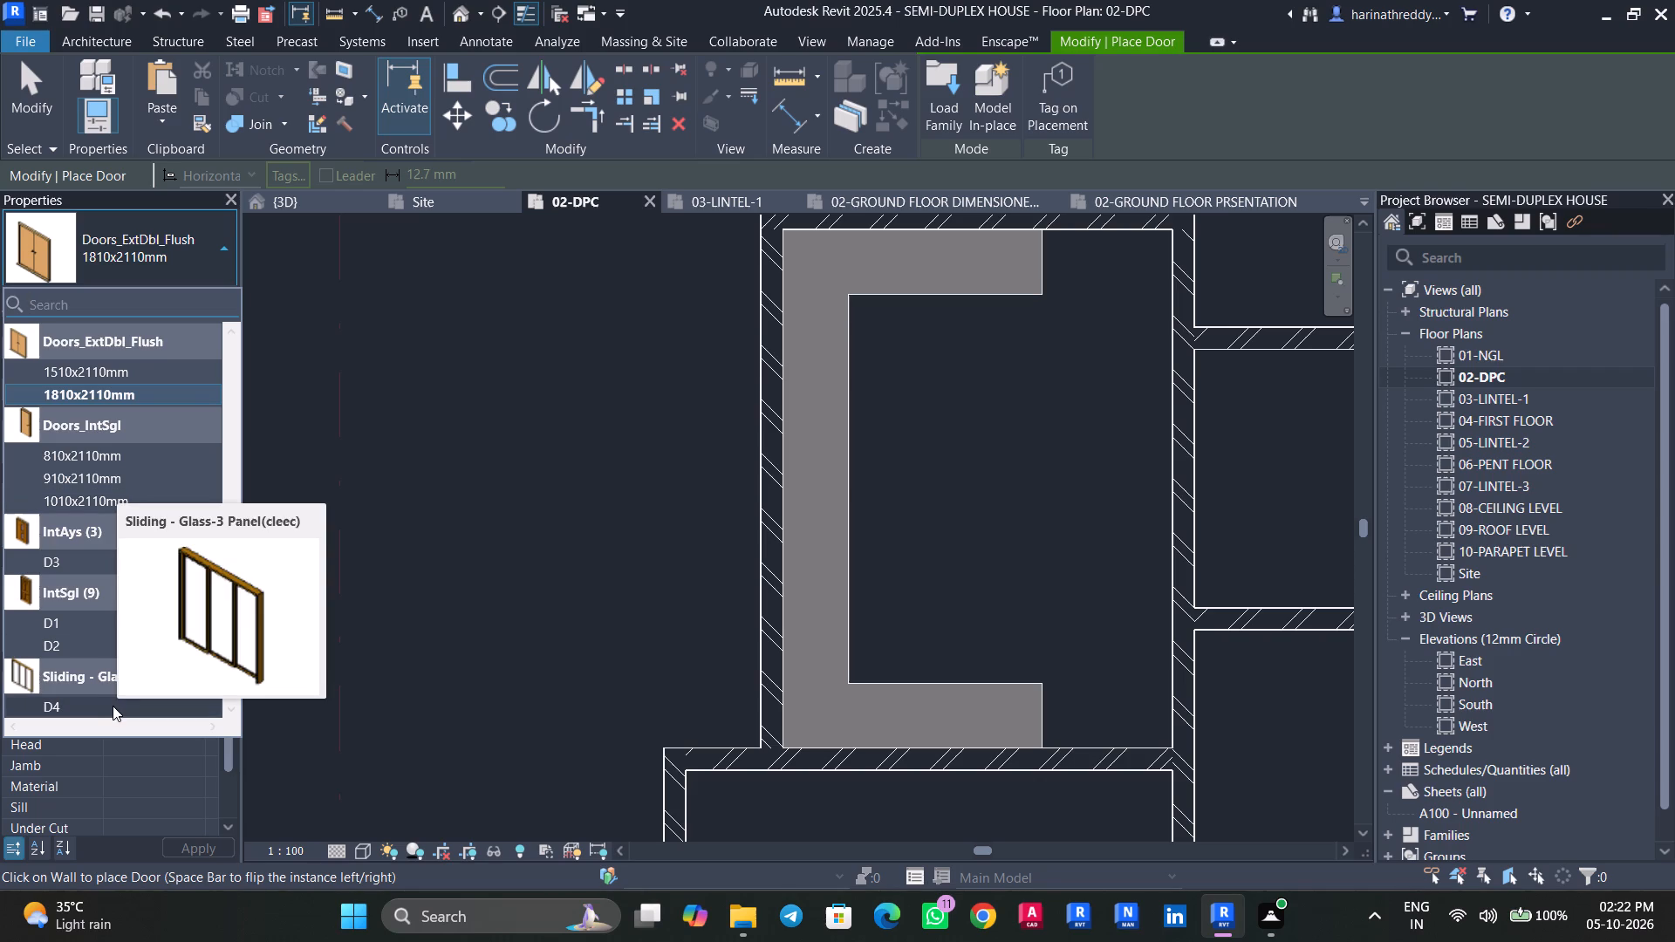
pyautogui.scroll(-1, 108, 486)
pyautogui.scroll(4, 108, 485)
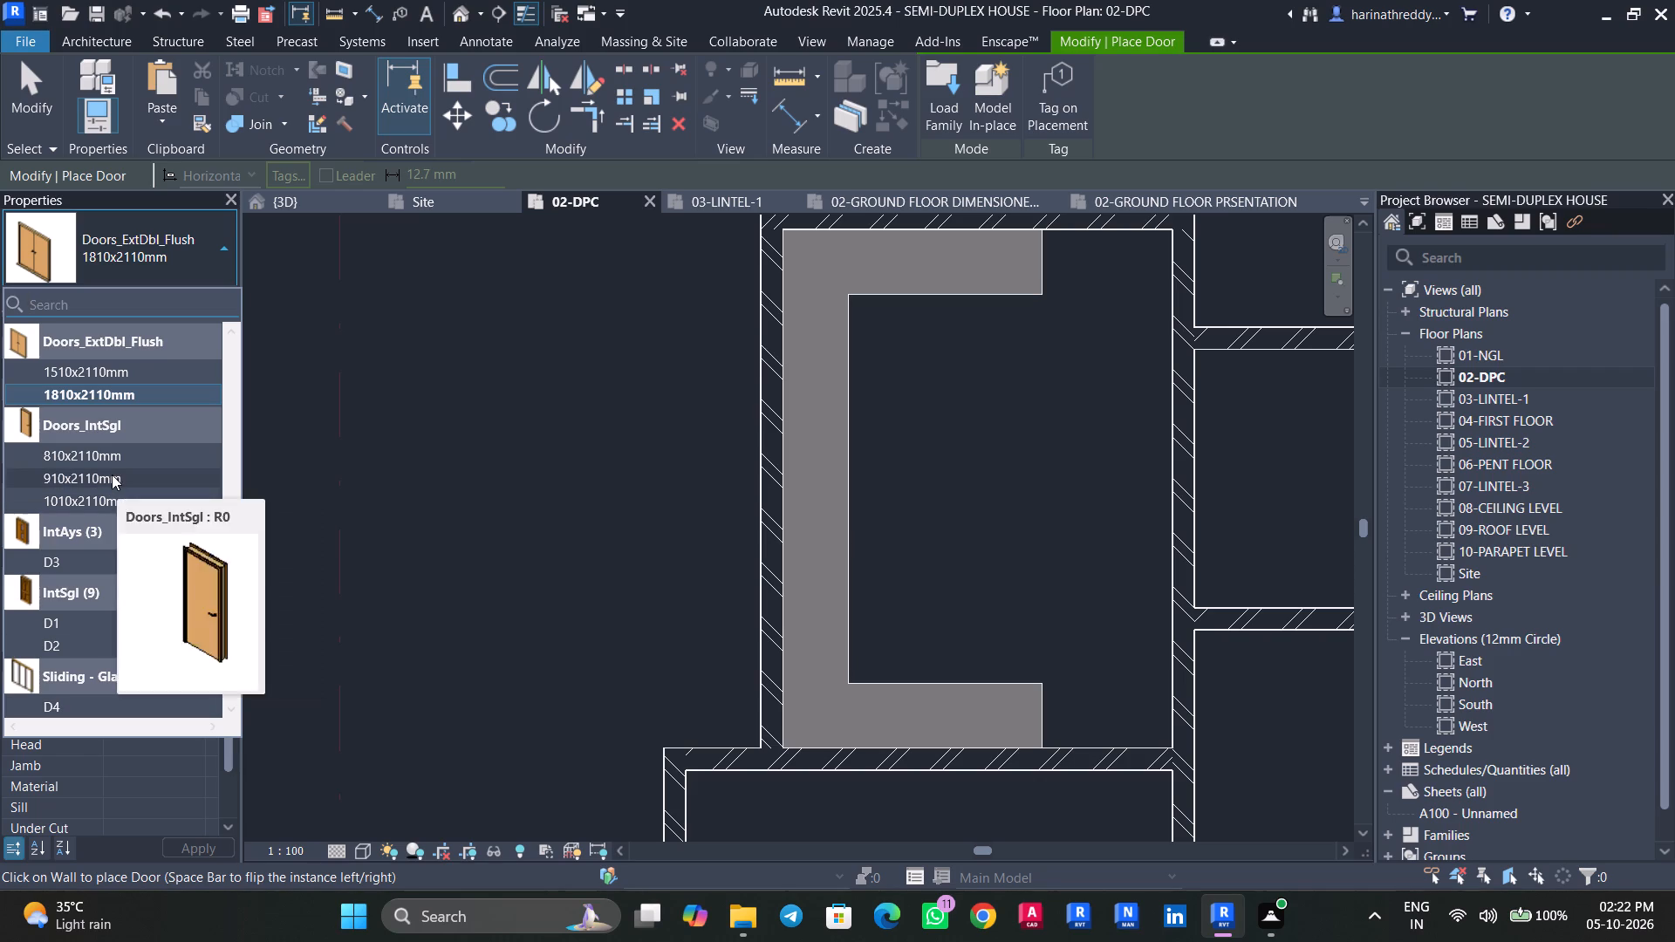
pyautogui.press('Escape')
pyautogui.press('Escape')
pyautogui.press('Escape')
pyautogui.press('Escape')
# Delete all the leftover copied elements lying north-east of the house, outside the dashed boundary.
pyautogui.scroll(-15, 376, 487)
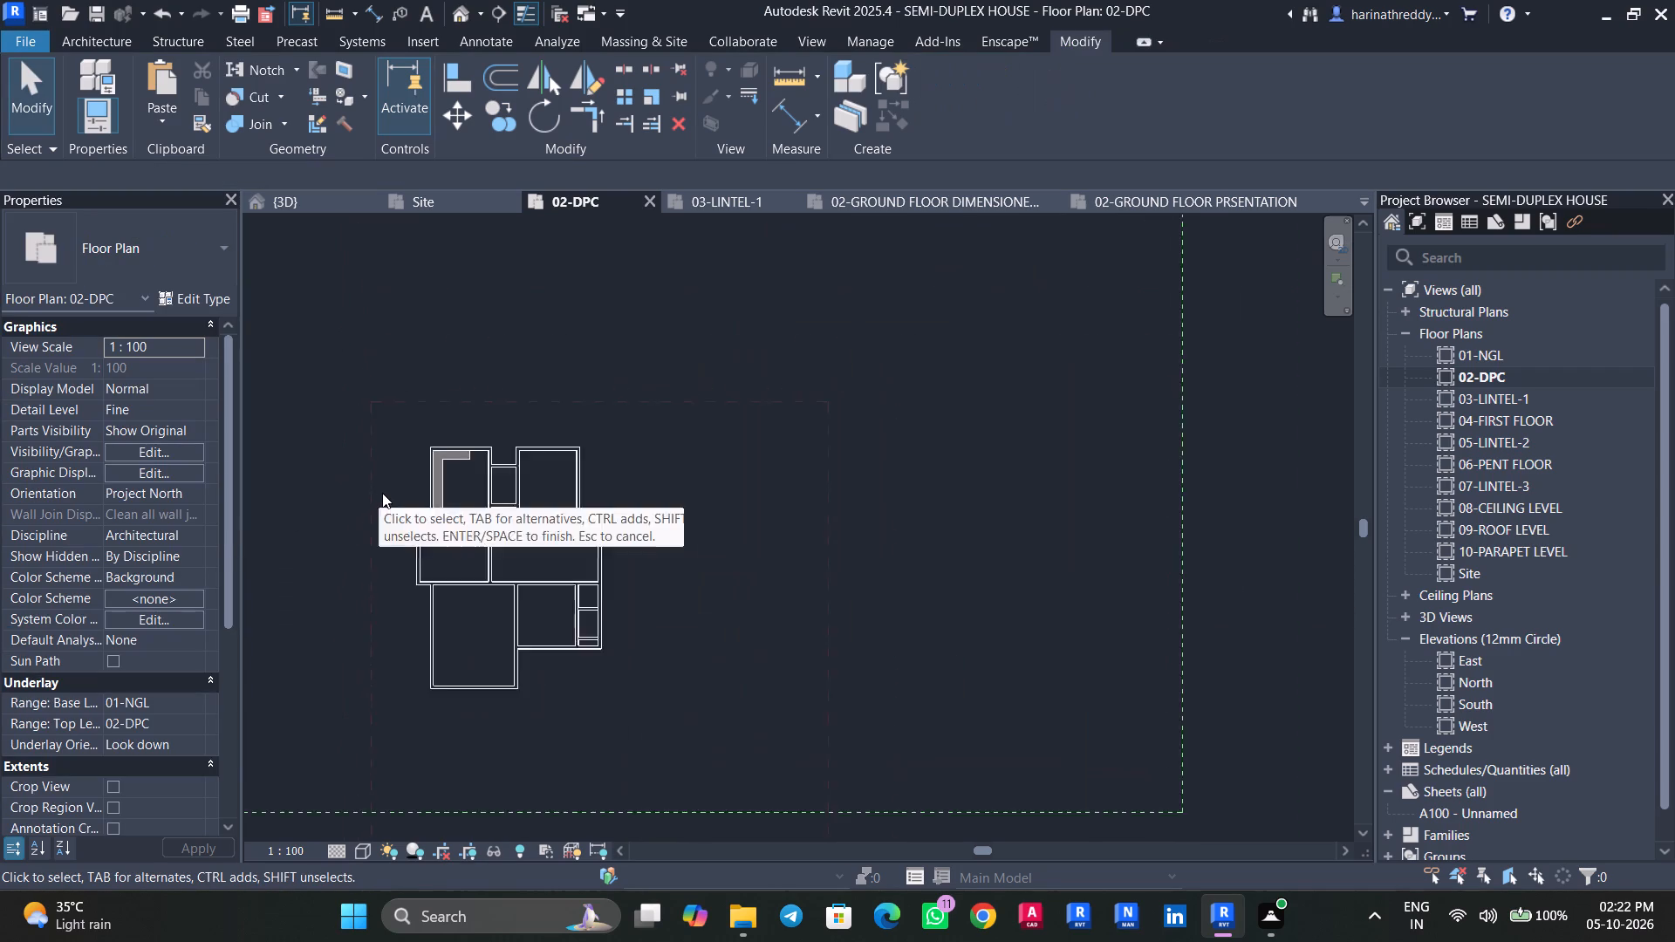
pyautogui.scroll(-4, 382, 493)
pyautogui.moveTo(675, 430); pyautogui.dragTo(605, 646, button='middle')
pyautogui.moveTo(728, 387); pyautogui.dragTo(699, 505, button='middle')
pyautogui.scroll(-3, 742, 332)
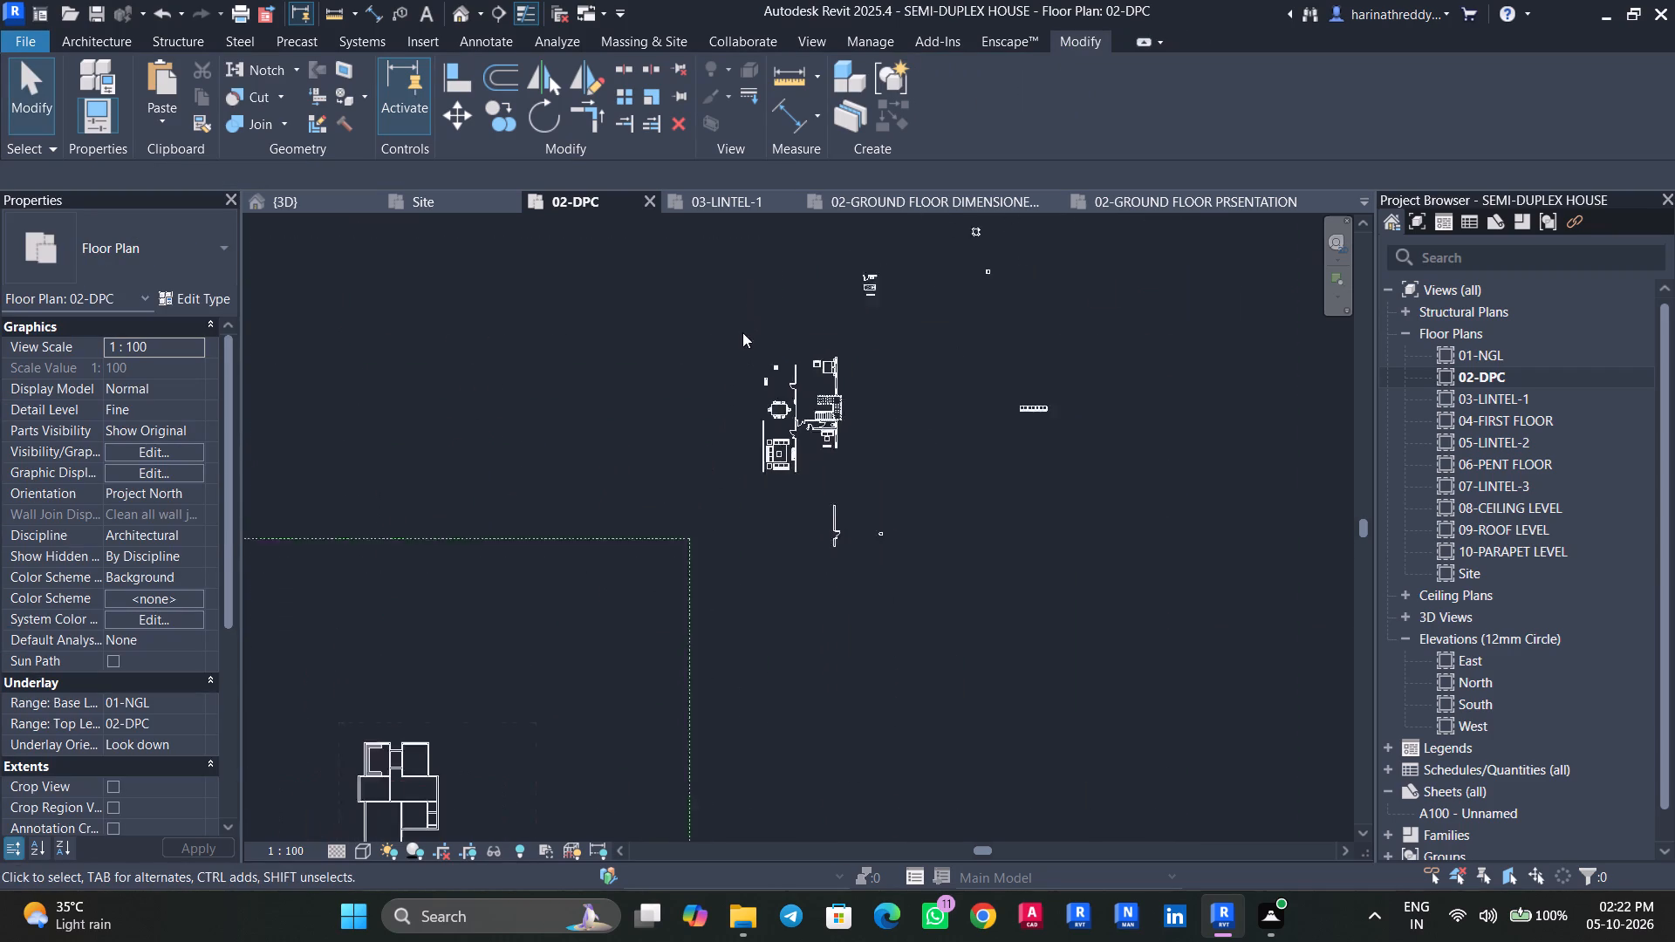
pyautogui.scroll(-2, 742, 332)
pyautogui.moveTo(742, 258); pyautogui.dragTo(979, 517)
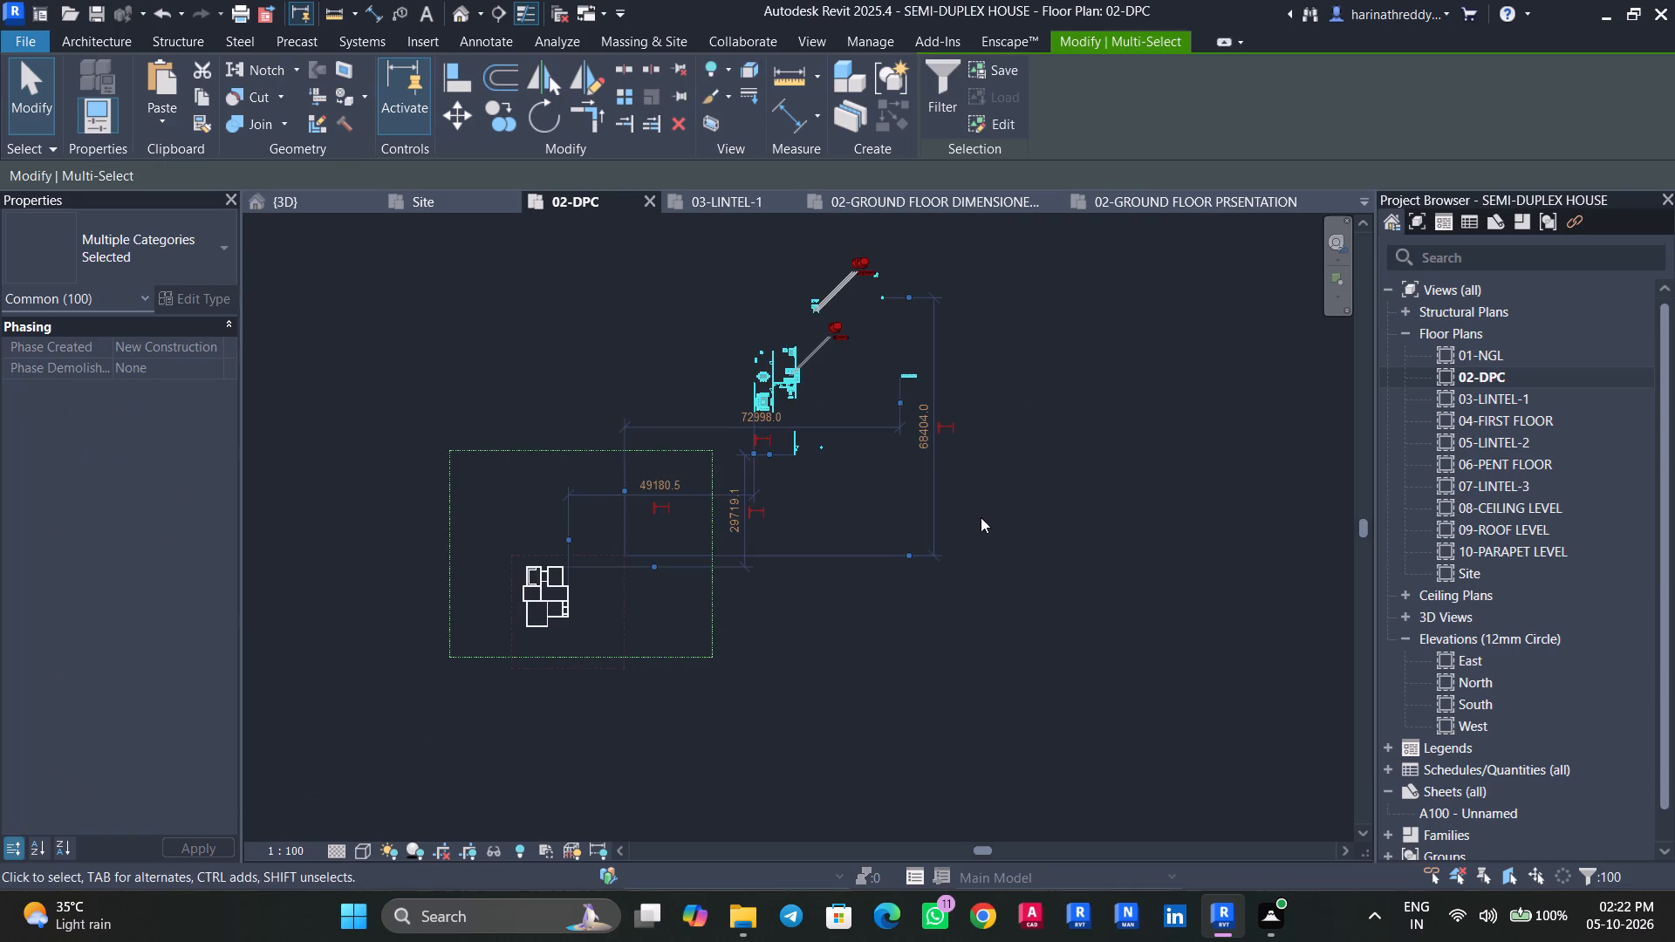
pyautogui.press('Delete')
pyautogui.scroll(7, 532, 528)
pyautogui.scroll(-1, 570, 542)
pyautogui.scroll(1, 570, 542)
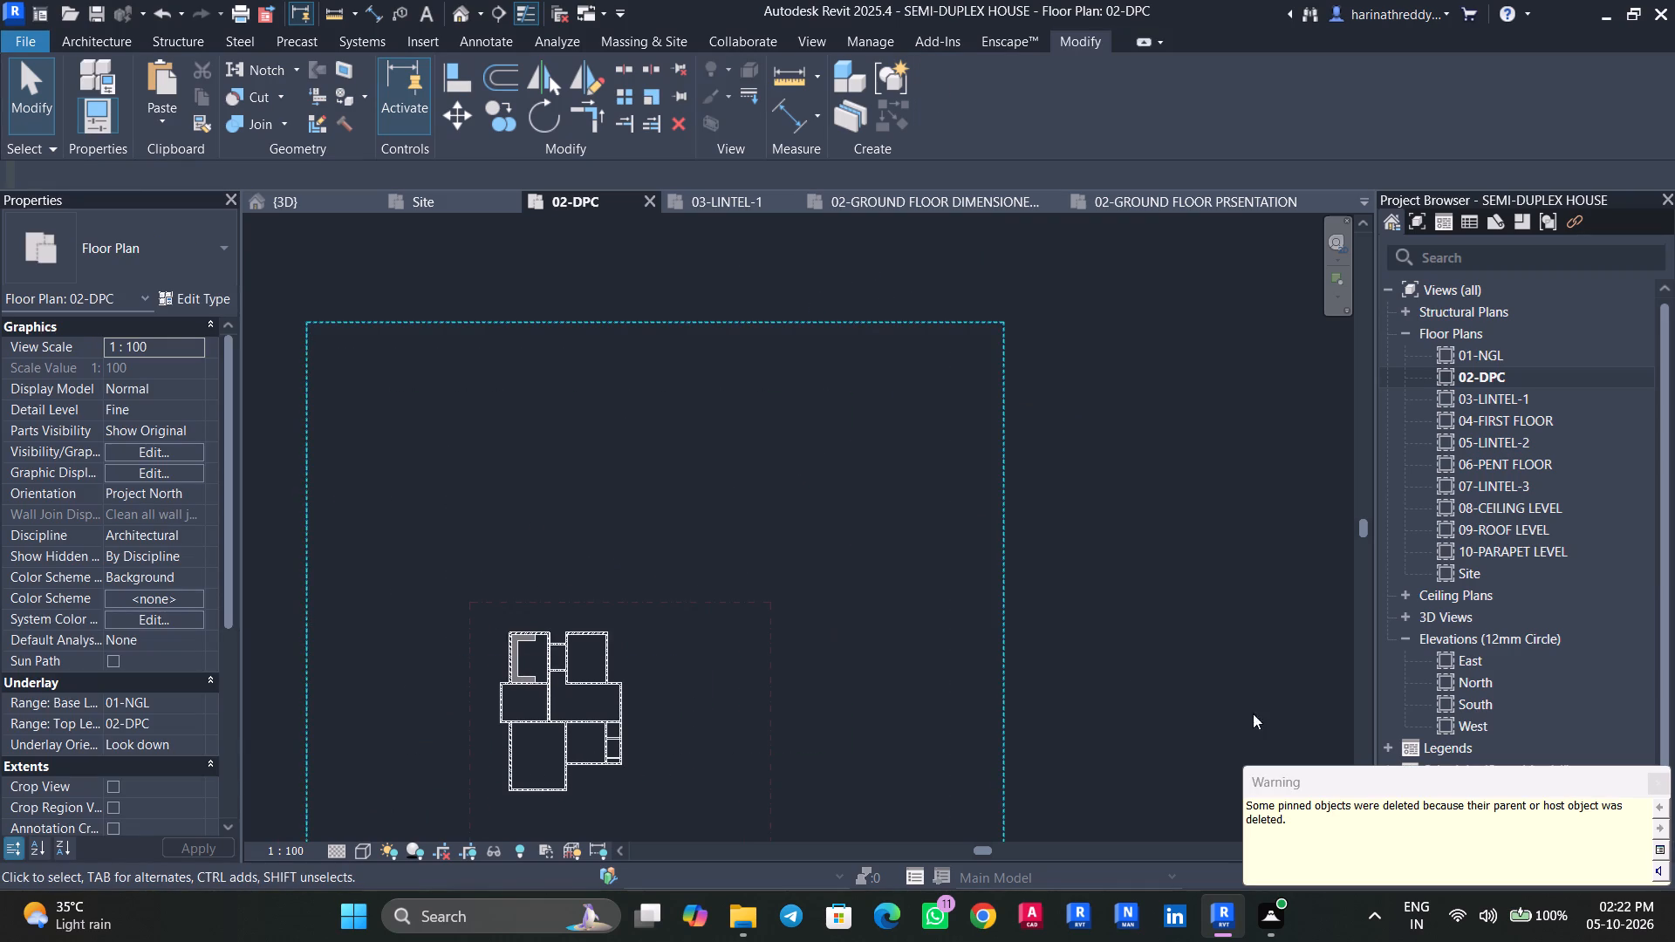
pyautogui.click(1658, 782)
# Place an IntSgl (9) D1 door in the north-east room's south wall, 100 mm from its west wall, swinging into the room.
pyautogui.scroll(7, 508, 702)
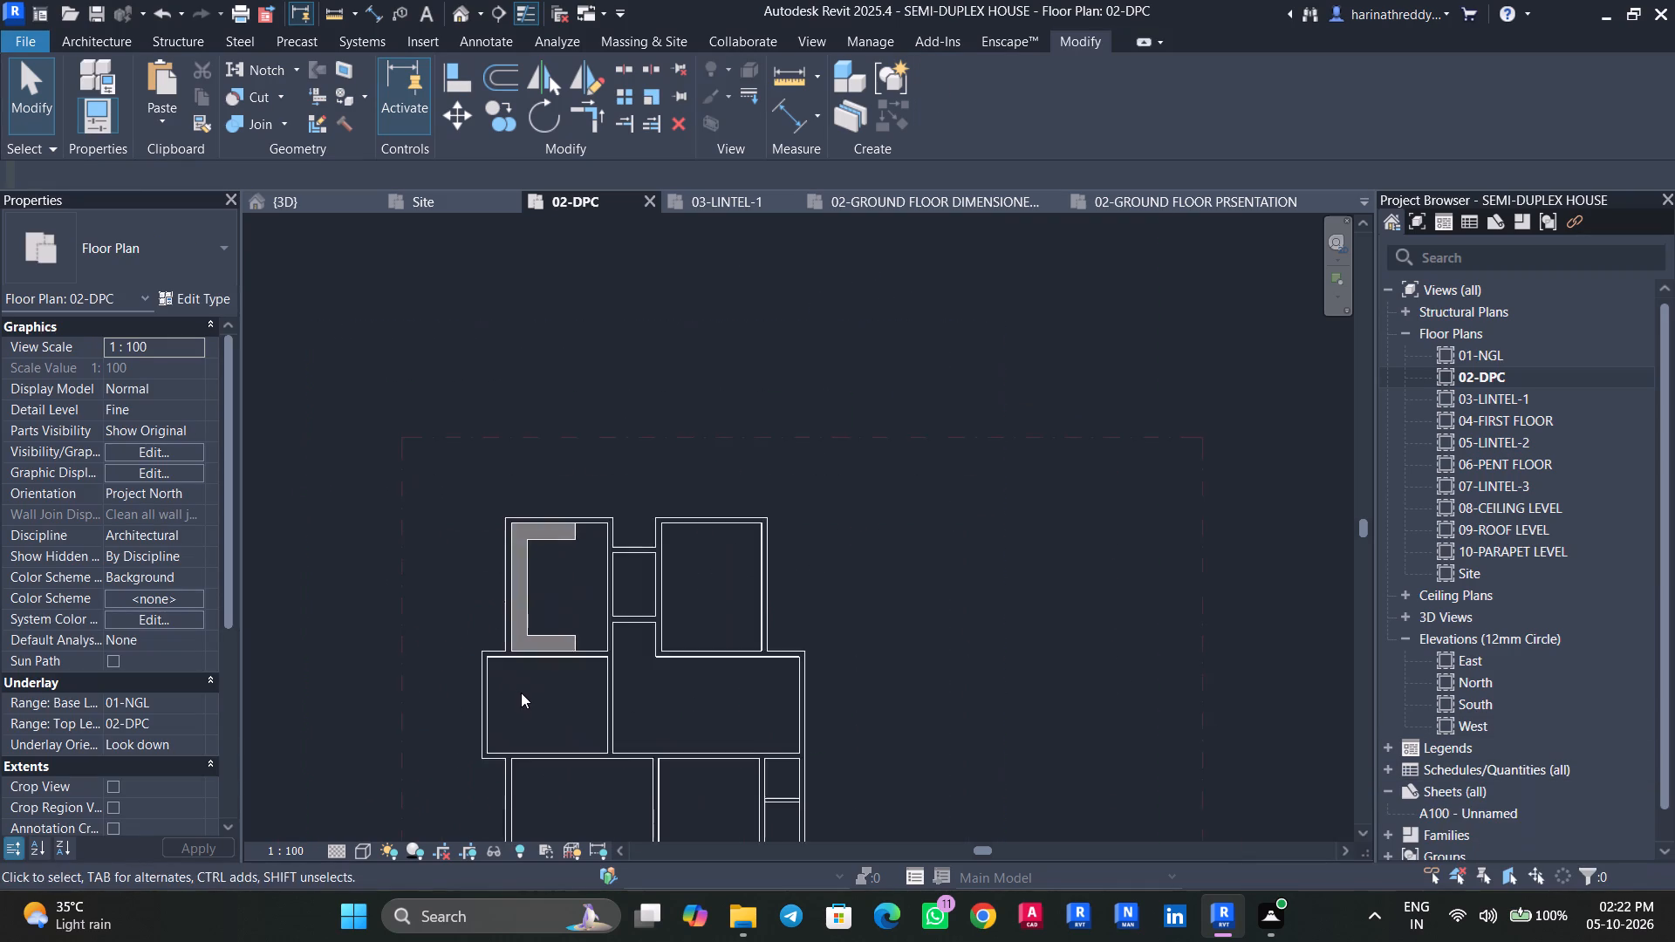
pyautogui.scroll(2, 521, 693)
pyautogui.moveTo(521, 693); pyautogui.dragTo(564, 667, button='middle')
pyautogui.moveTo(605, 700); pyautogui.dragTo(637, 642, button='middle')
pyautogui.scroll(1, 616, 677)
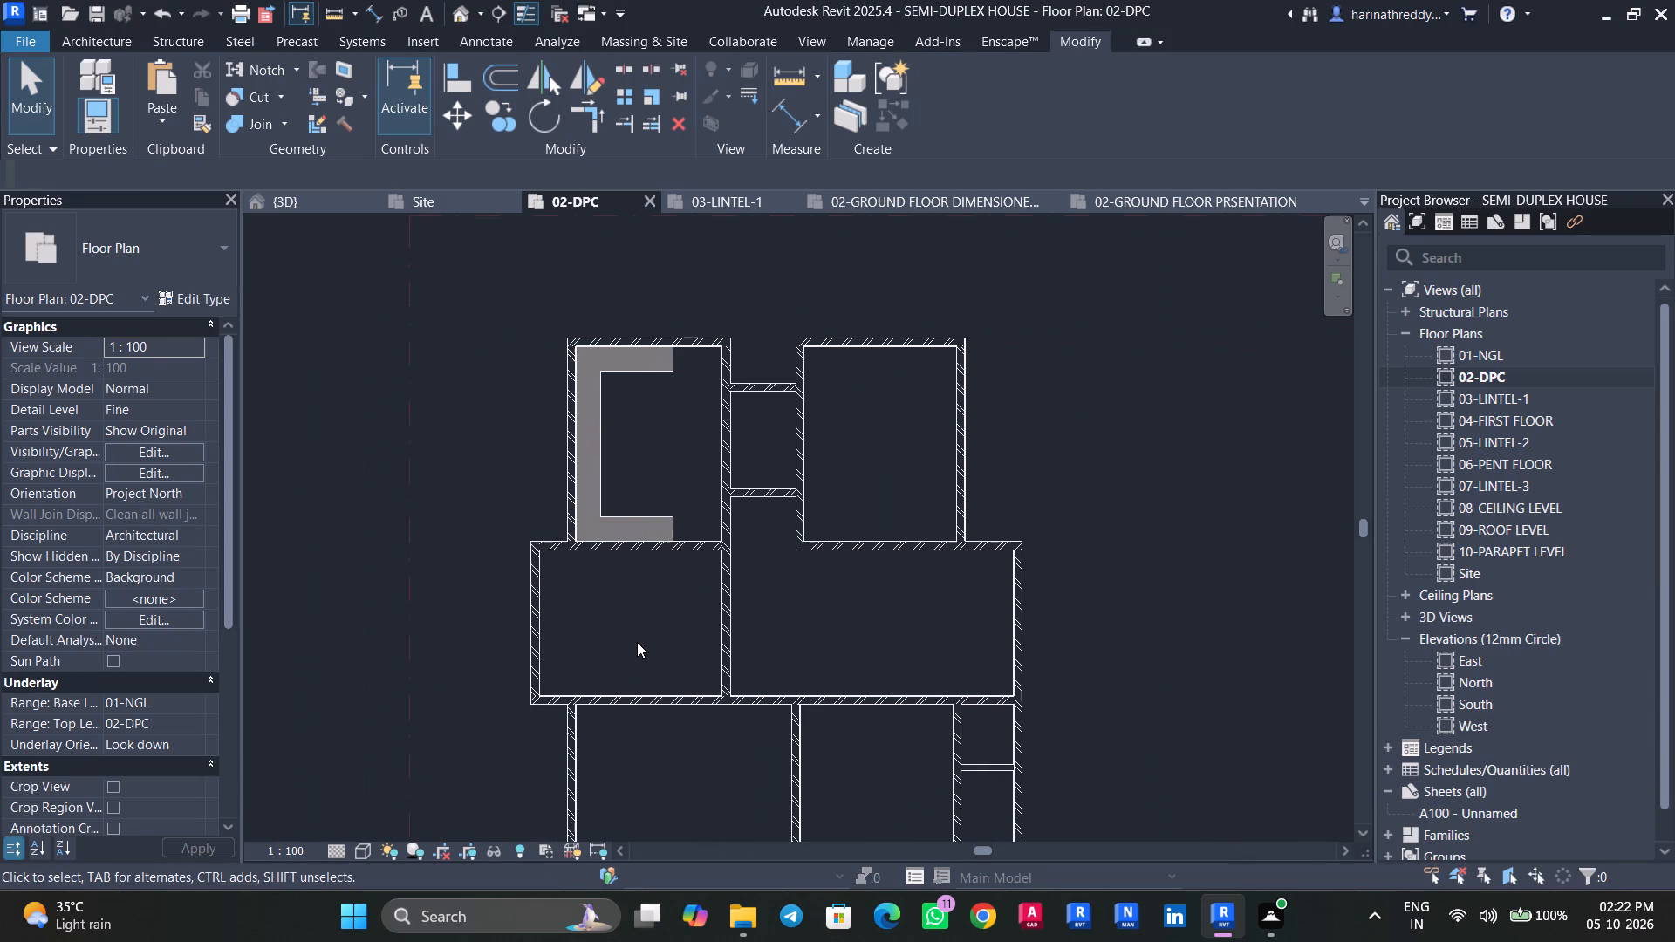
pyautogui.write('DR')
pyautogui.click(113, 258)
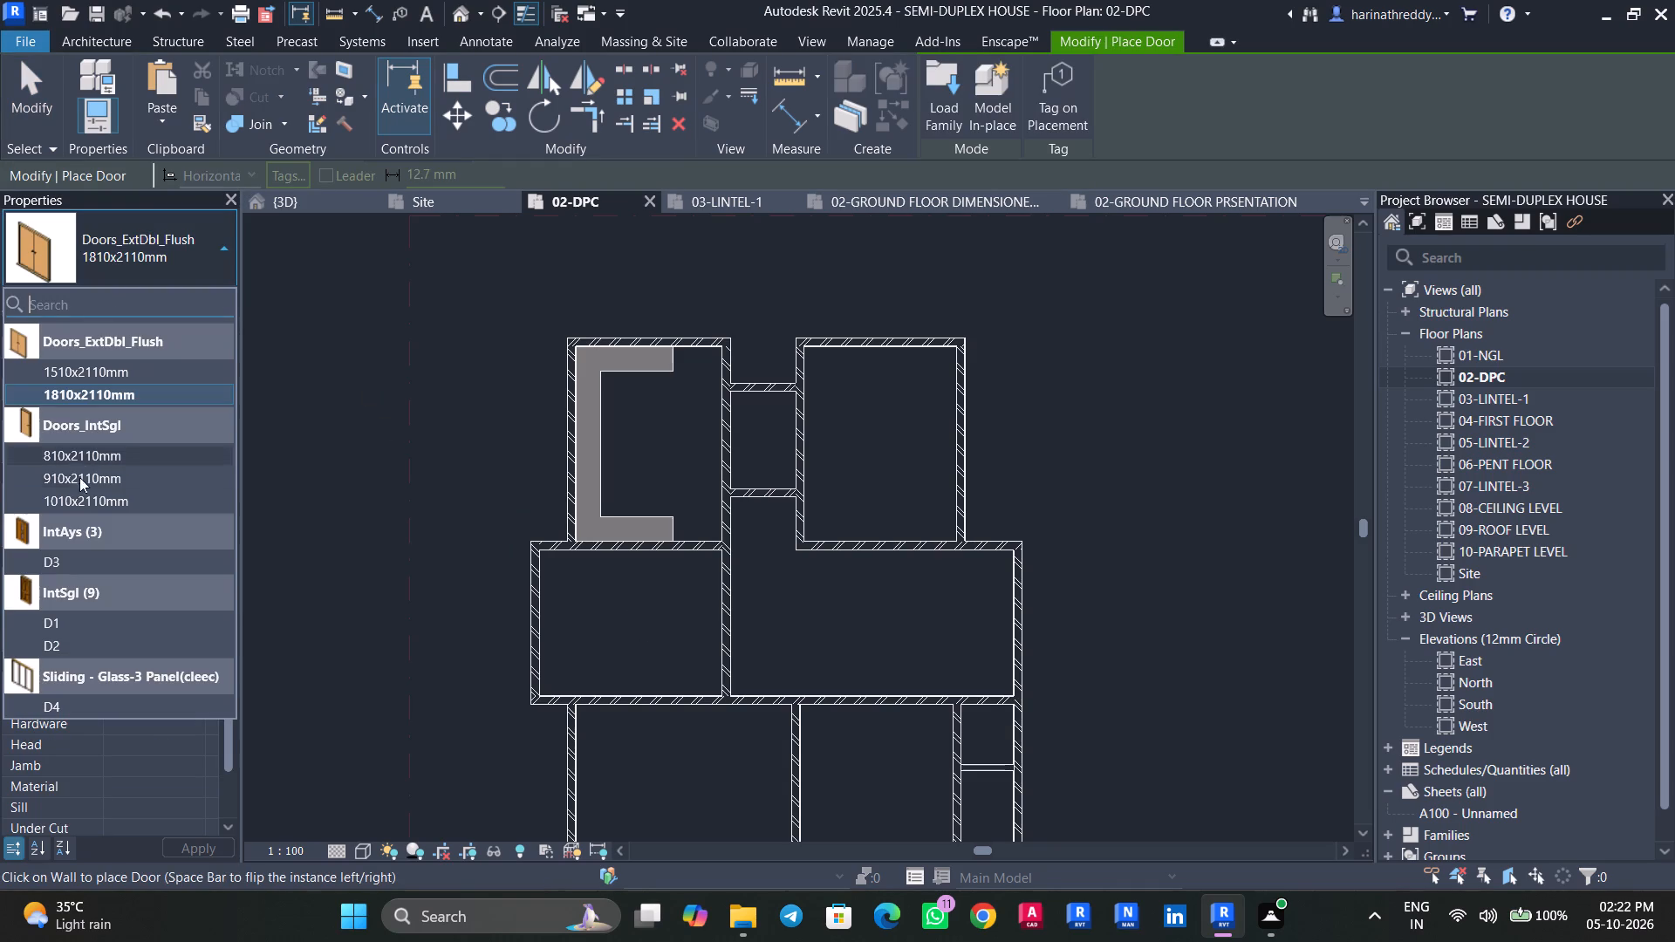
pyautogui.click(71, 626)
pyautogui.scroll(1, 651, 772)
pyautogui.moveTo(651, 772); pyautogui.dragTo(535, 518, button='middle')
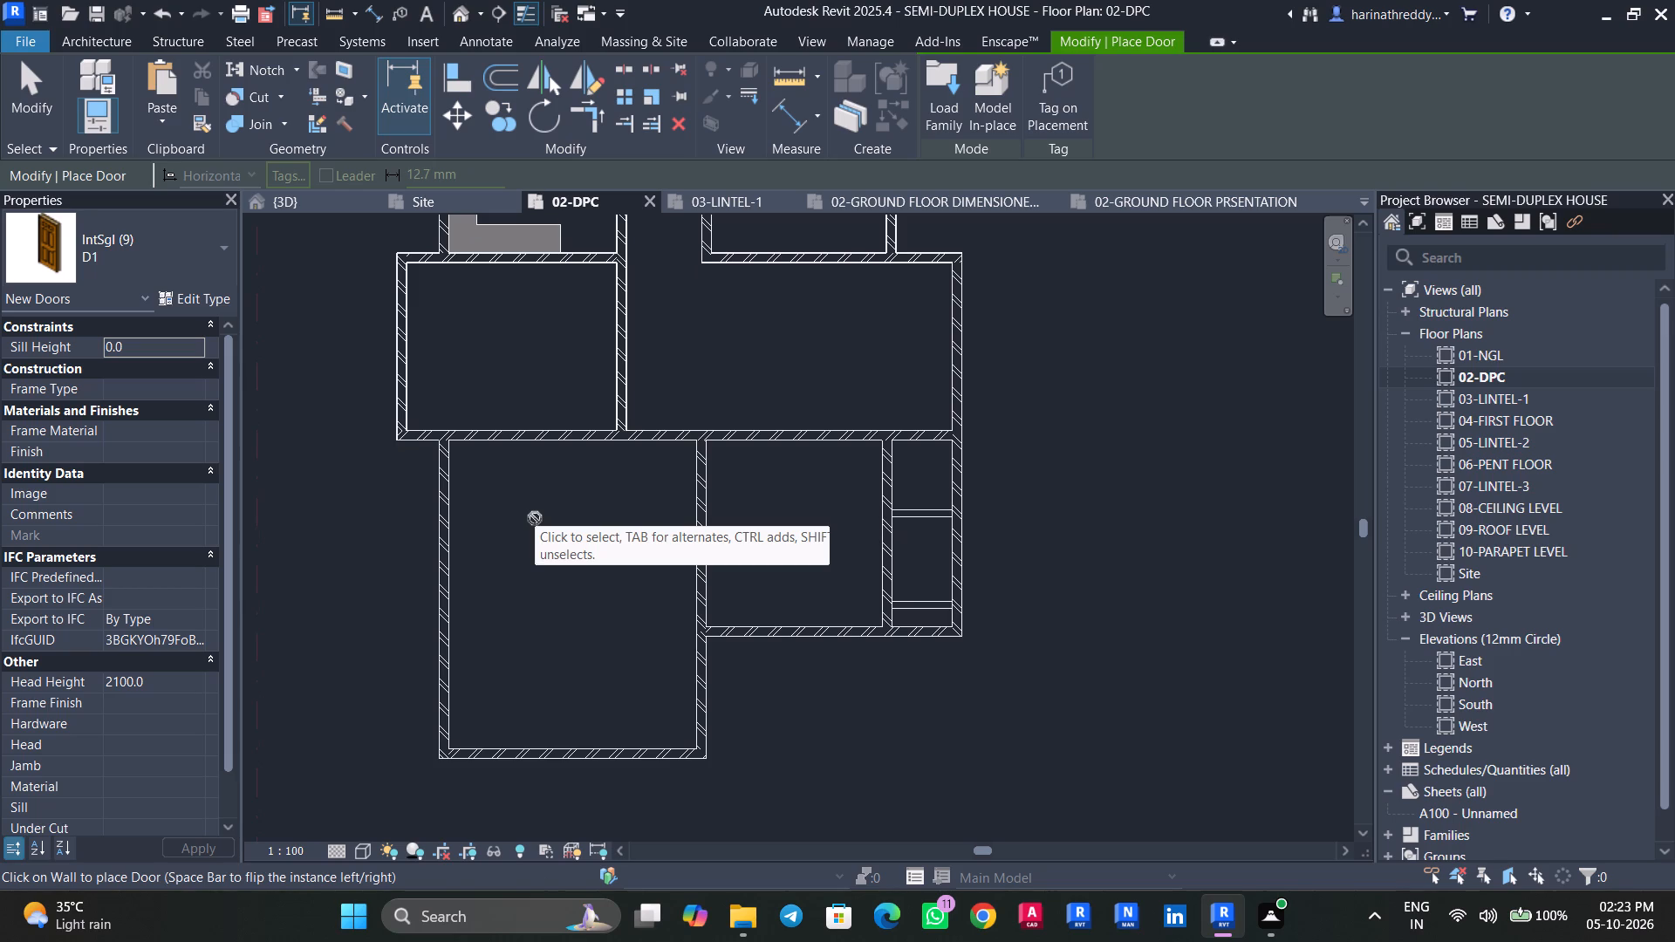
pyautogui.moveTo(535, 518); pyautogui.dragTo(575, 713, button='middle')
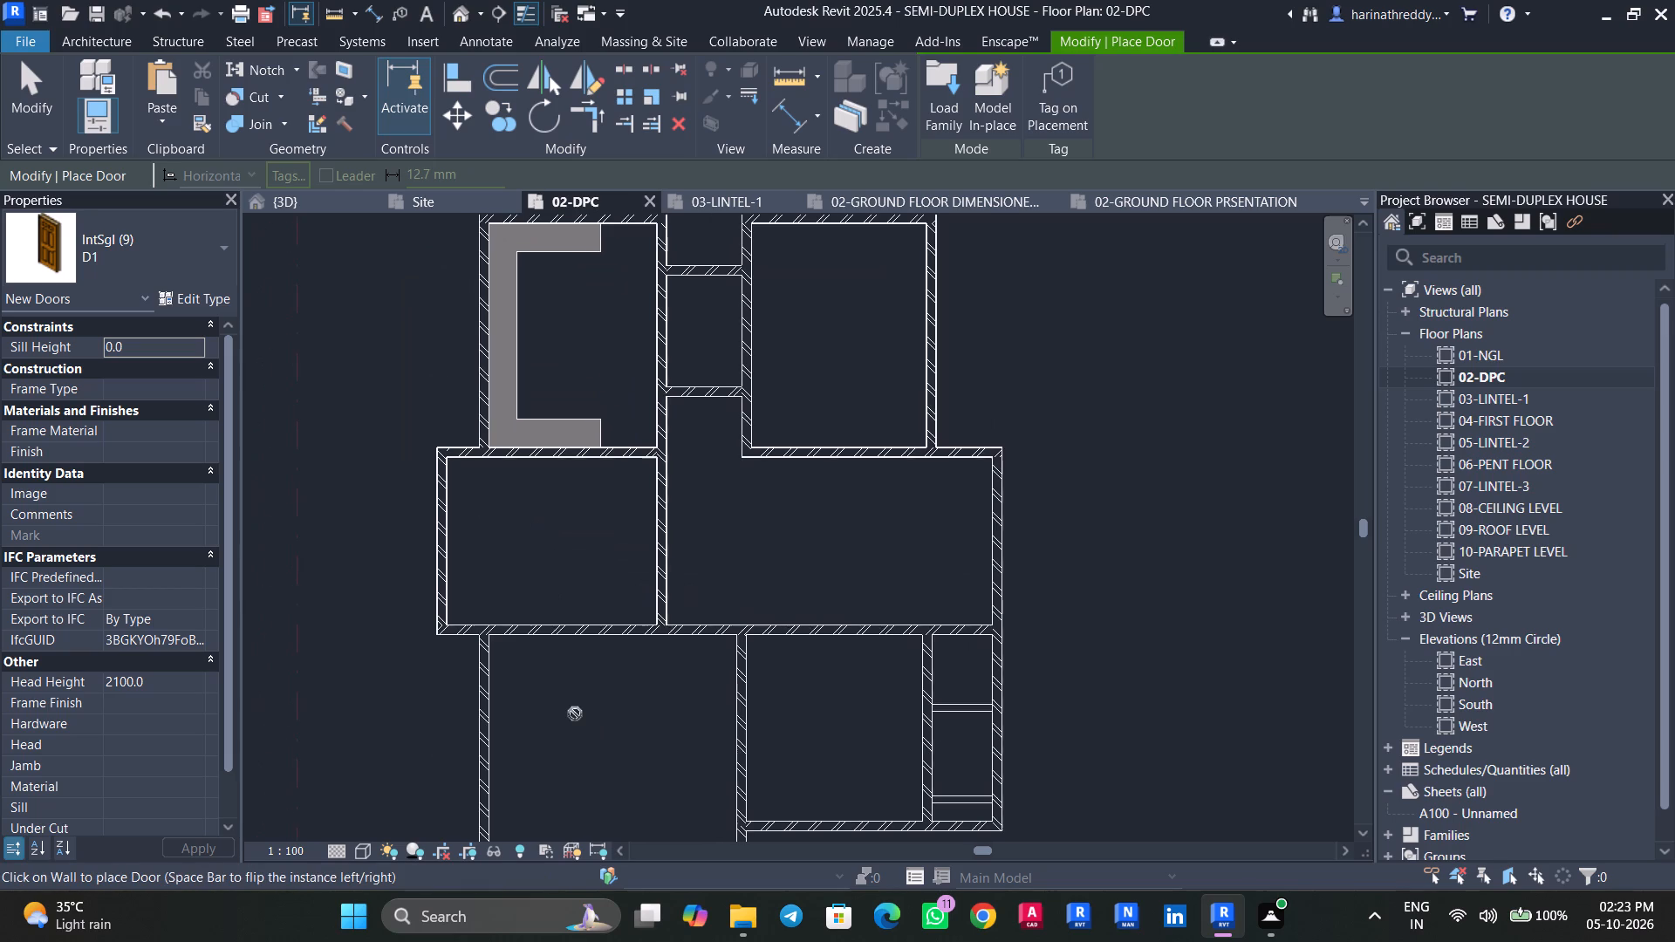
pyautogui.moveTo(736, 517); pyautogui.dragTo(716, 682, button='middle')
pyautogui.press('space')
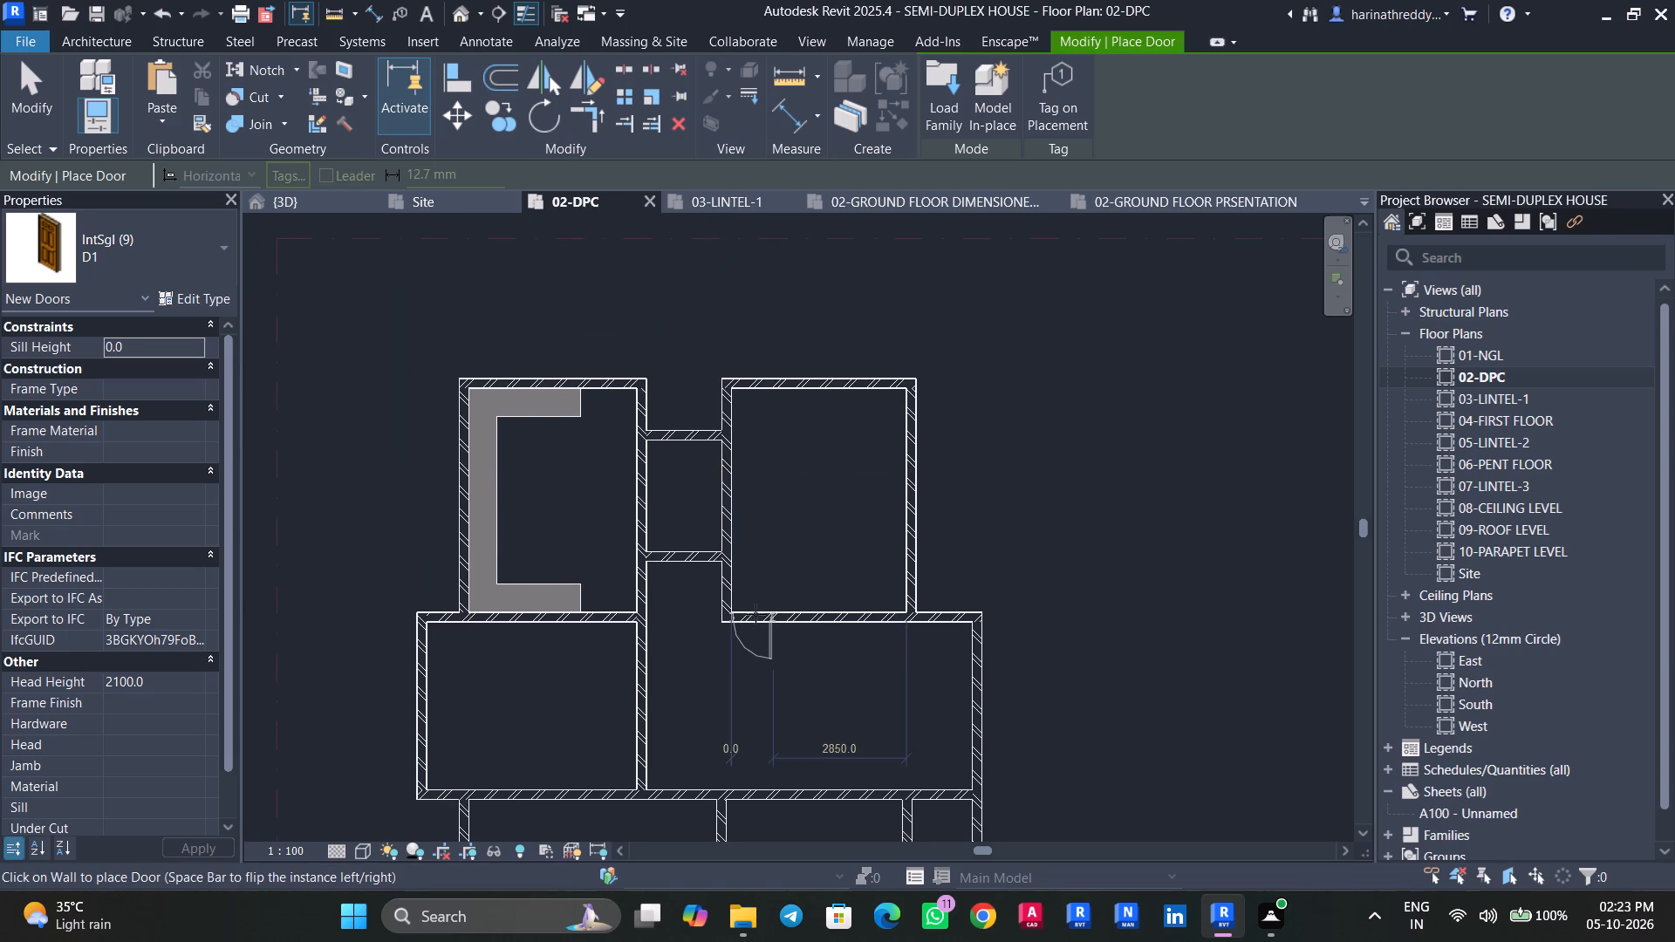
pyautogui.scroll(4, 755, 613)
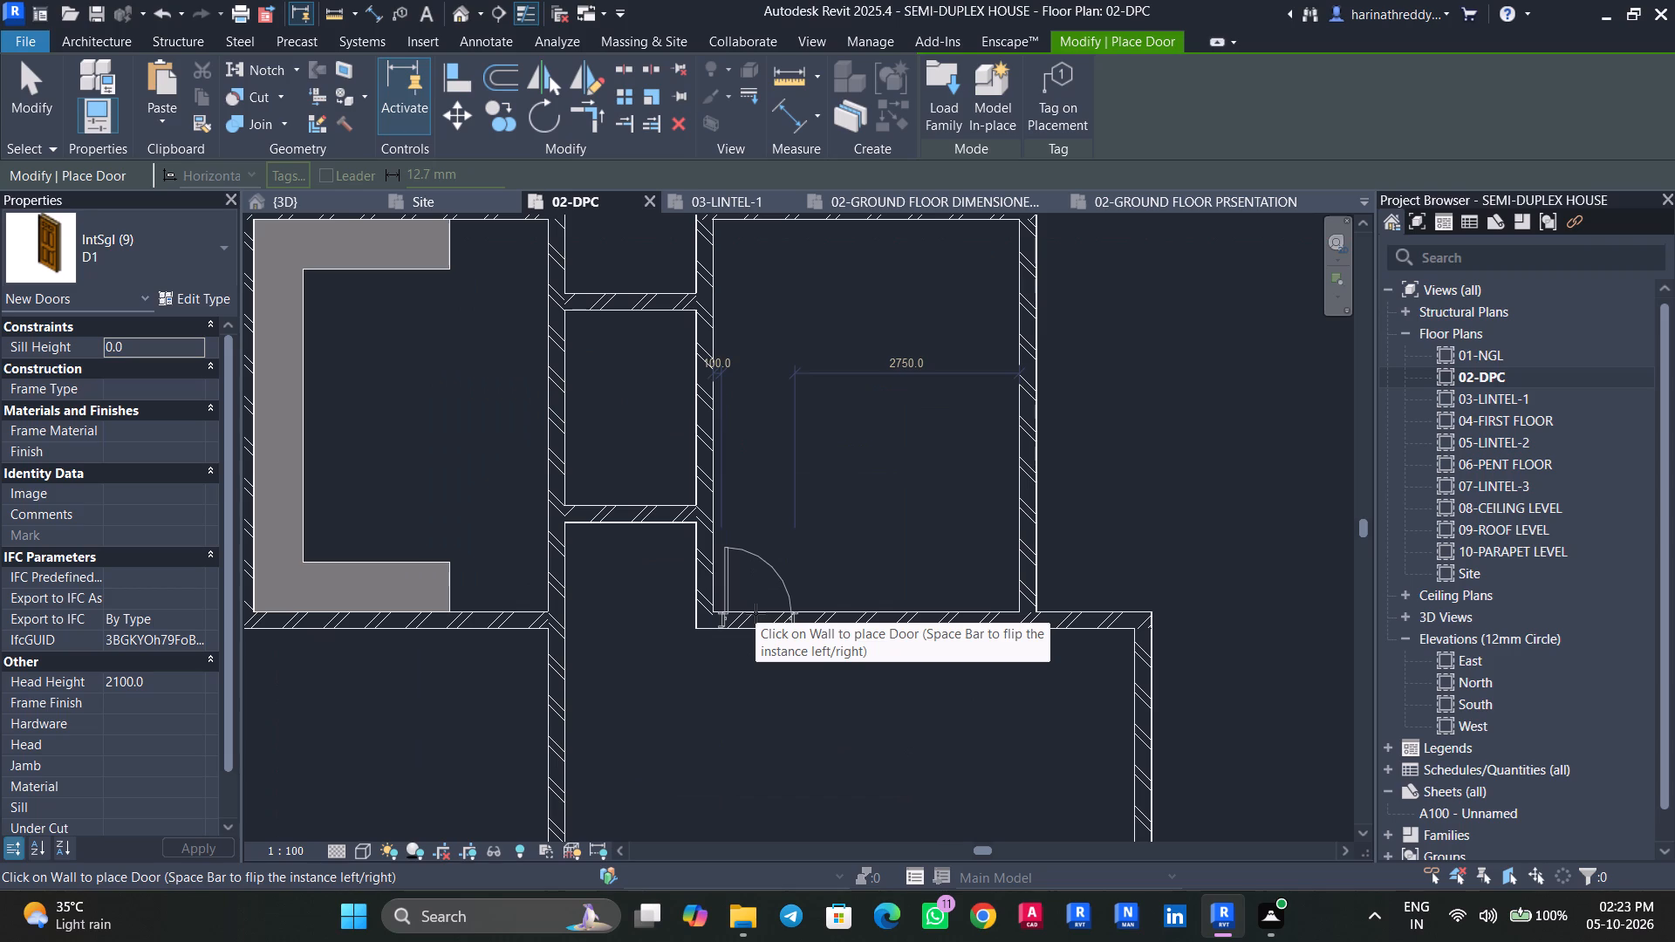
pyautogui.click(755, 613)
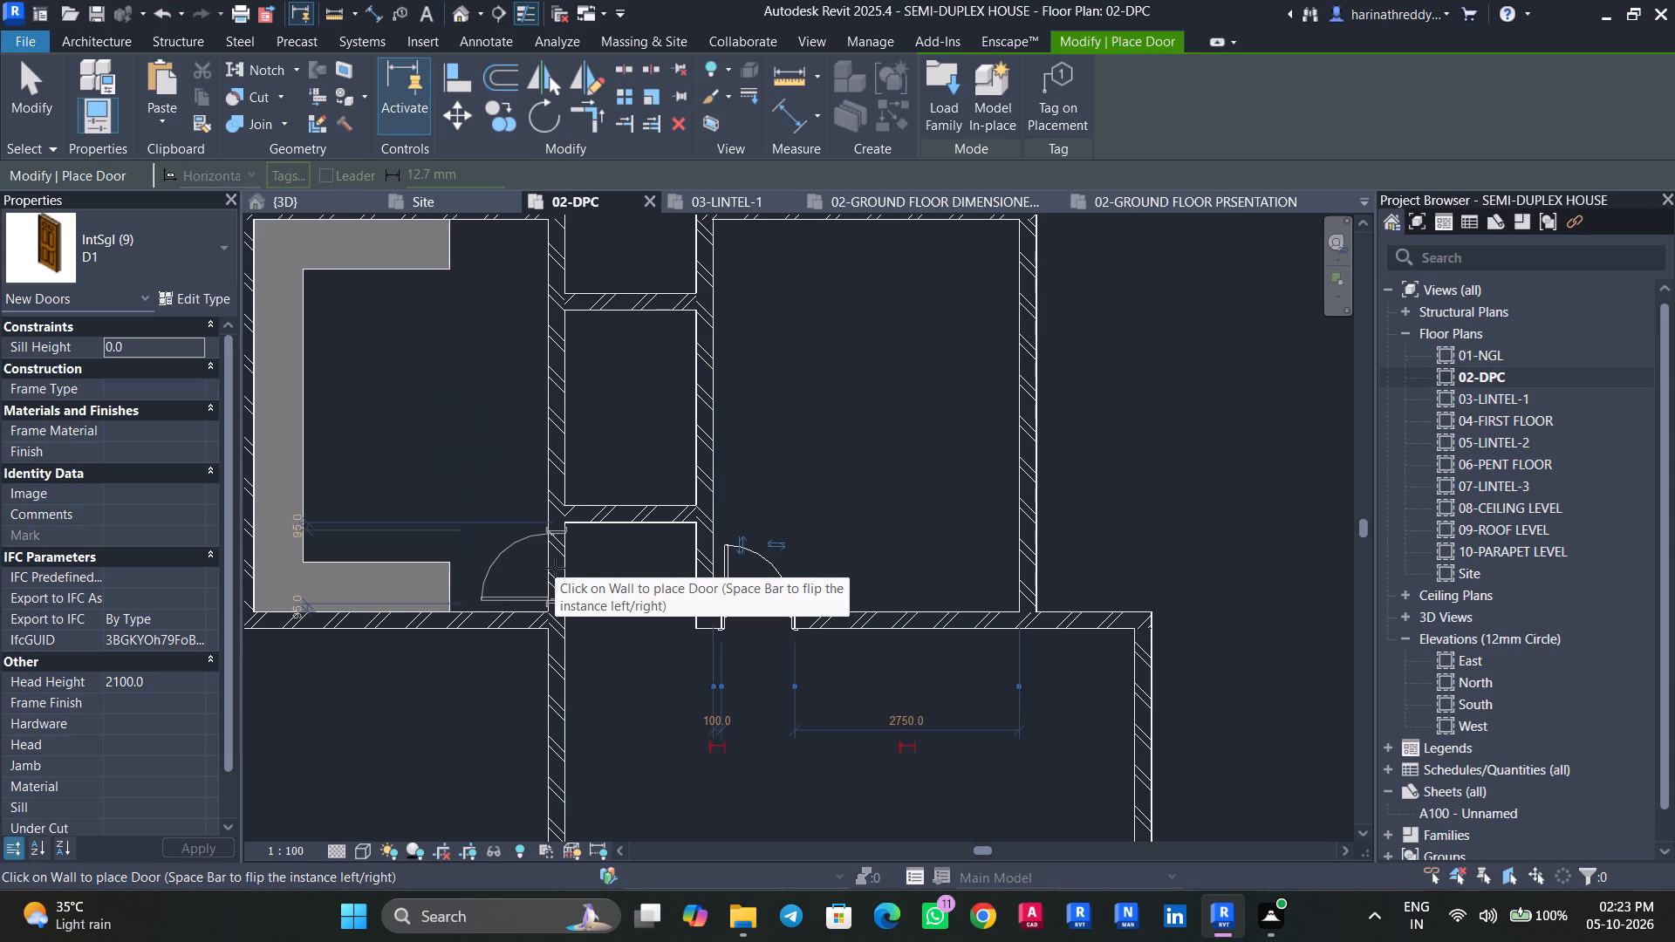
# Place another D1 door in the kitchen's east wall, about 95 mm from its south wall, swinging into the kitchen.
pyautogui.click(556, 574)
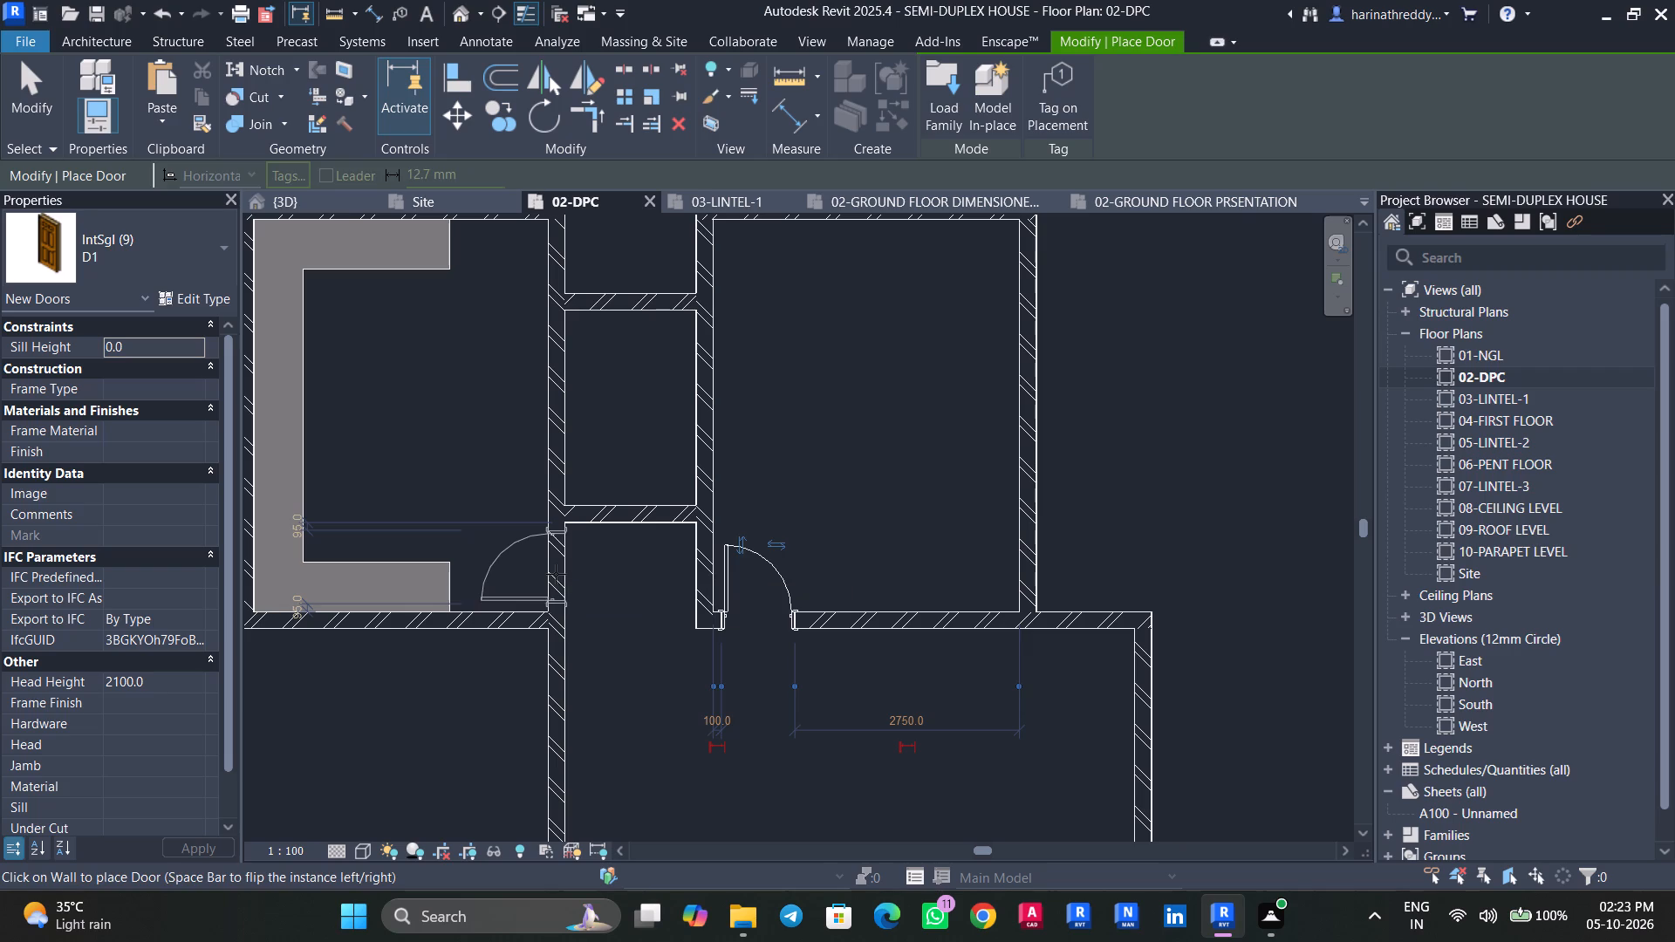
pyautogui.press('Escape')
pyautogui.press('Escape')
pyautogui.press('Escape')
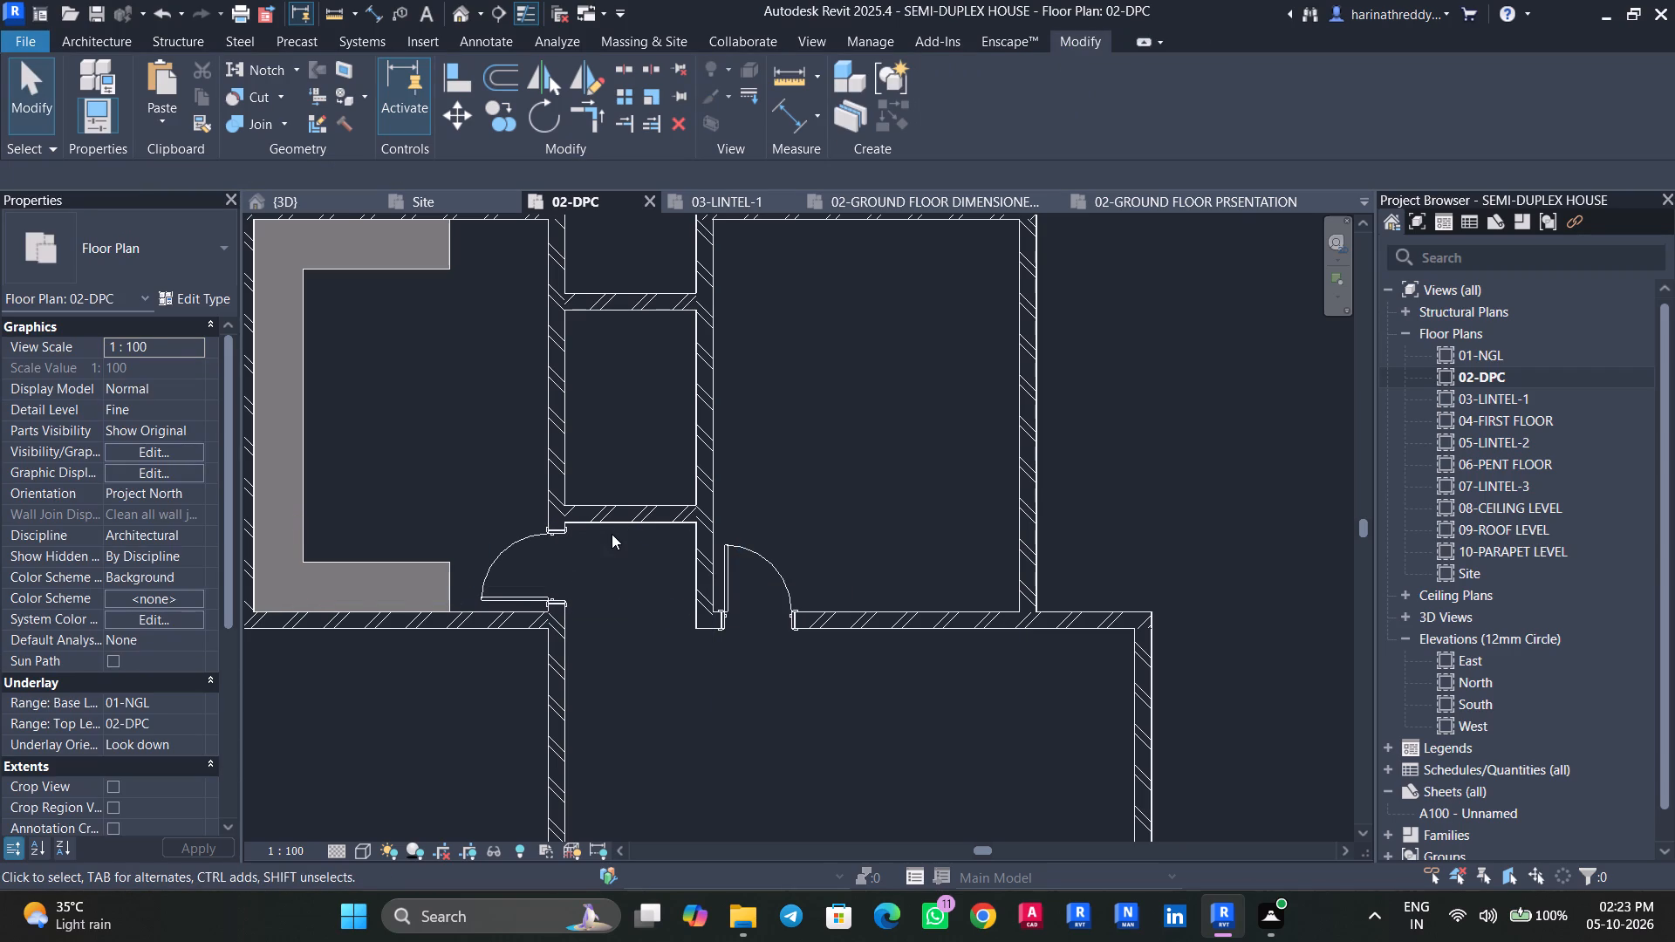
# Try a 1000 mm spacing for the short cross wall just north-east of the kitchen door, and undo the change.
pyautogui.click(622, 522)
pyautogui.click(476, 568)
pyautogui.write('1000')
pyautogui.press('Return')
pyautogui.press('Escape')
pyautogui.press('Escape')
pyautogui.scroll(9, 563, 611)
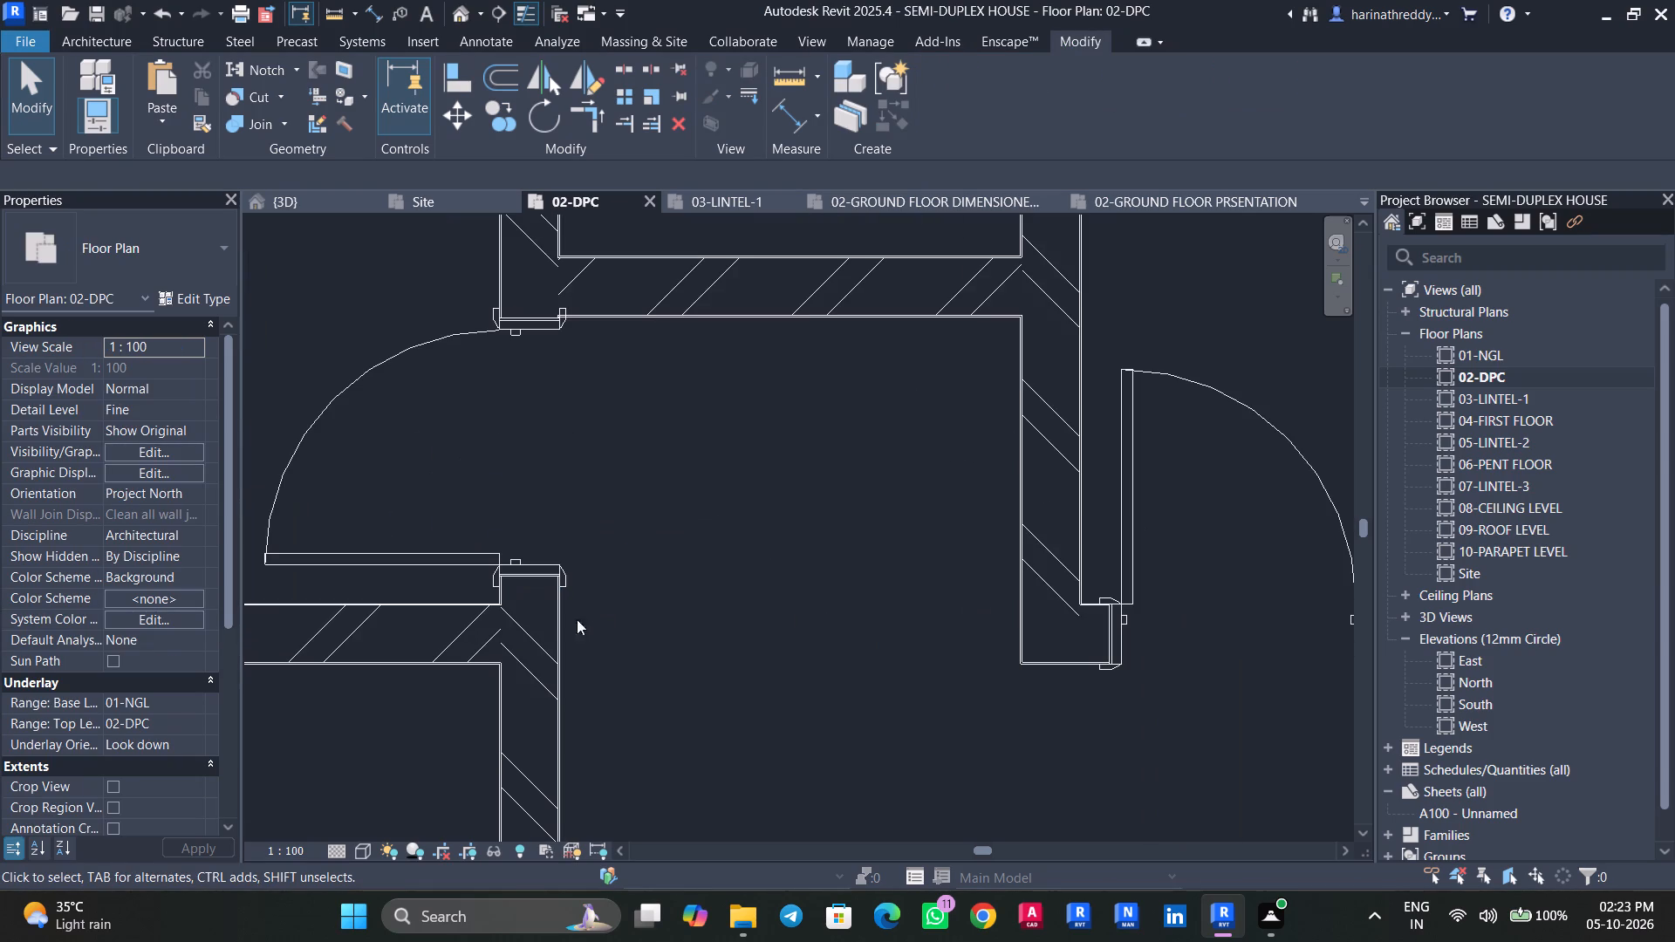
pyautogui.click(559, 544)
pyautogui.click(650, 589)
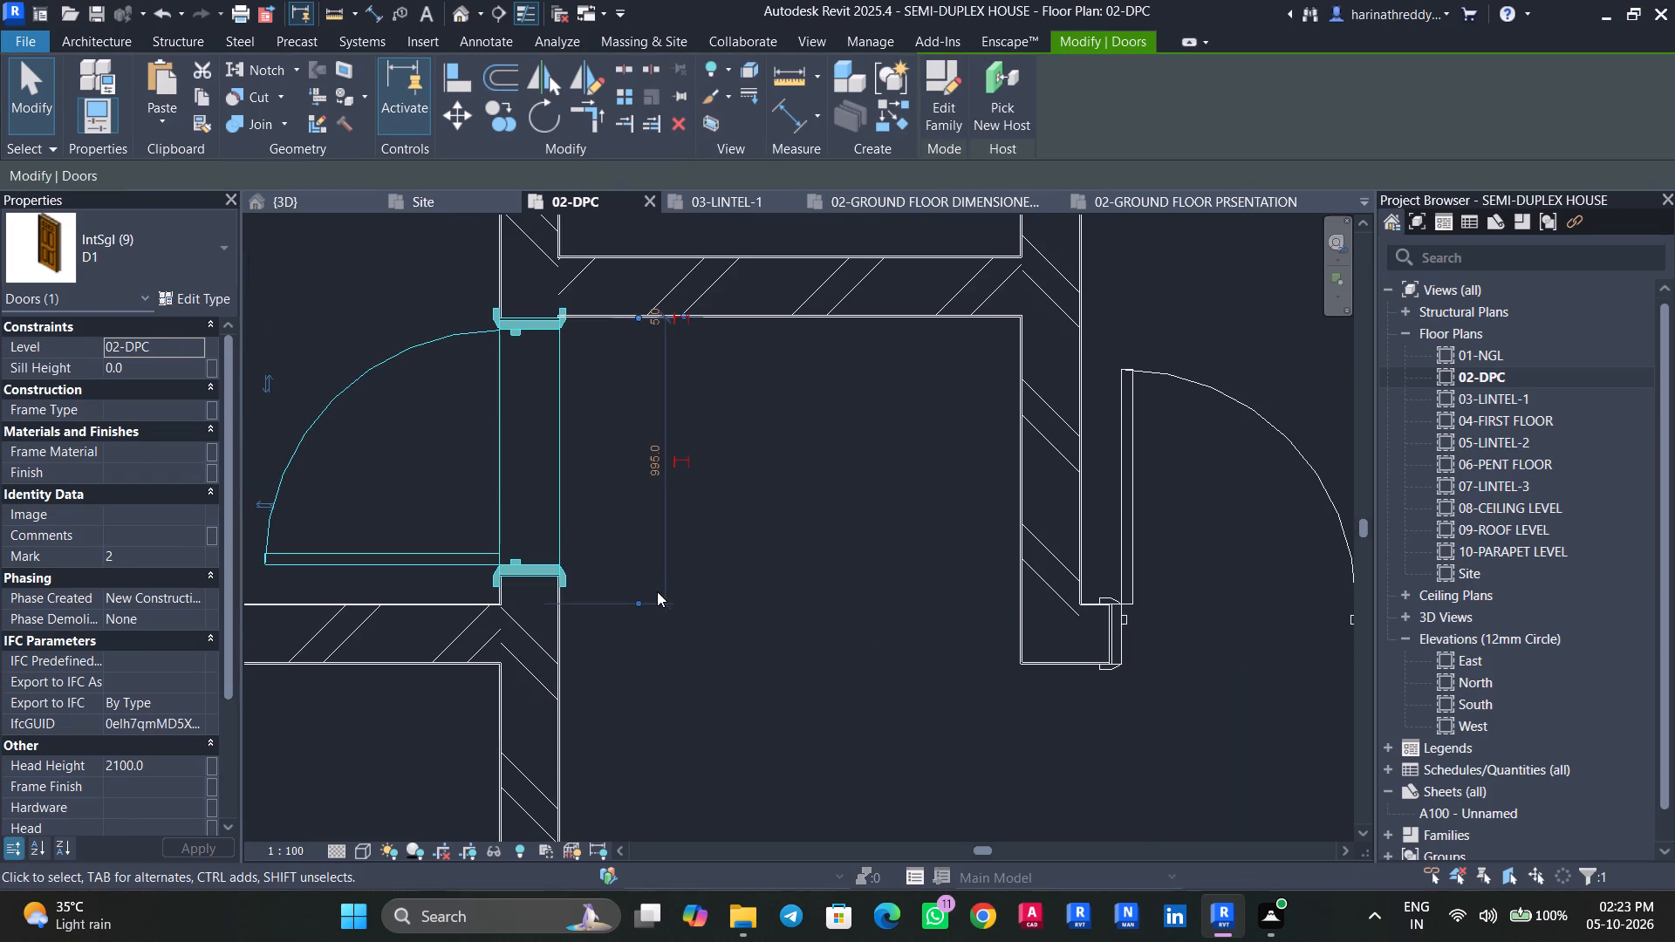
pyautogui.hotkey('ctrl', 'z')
# Set the kitchen's east-wall D1 door 50 mm from the inner face of the kitchen's south wall.
pyautogui.click(534, 548)
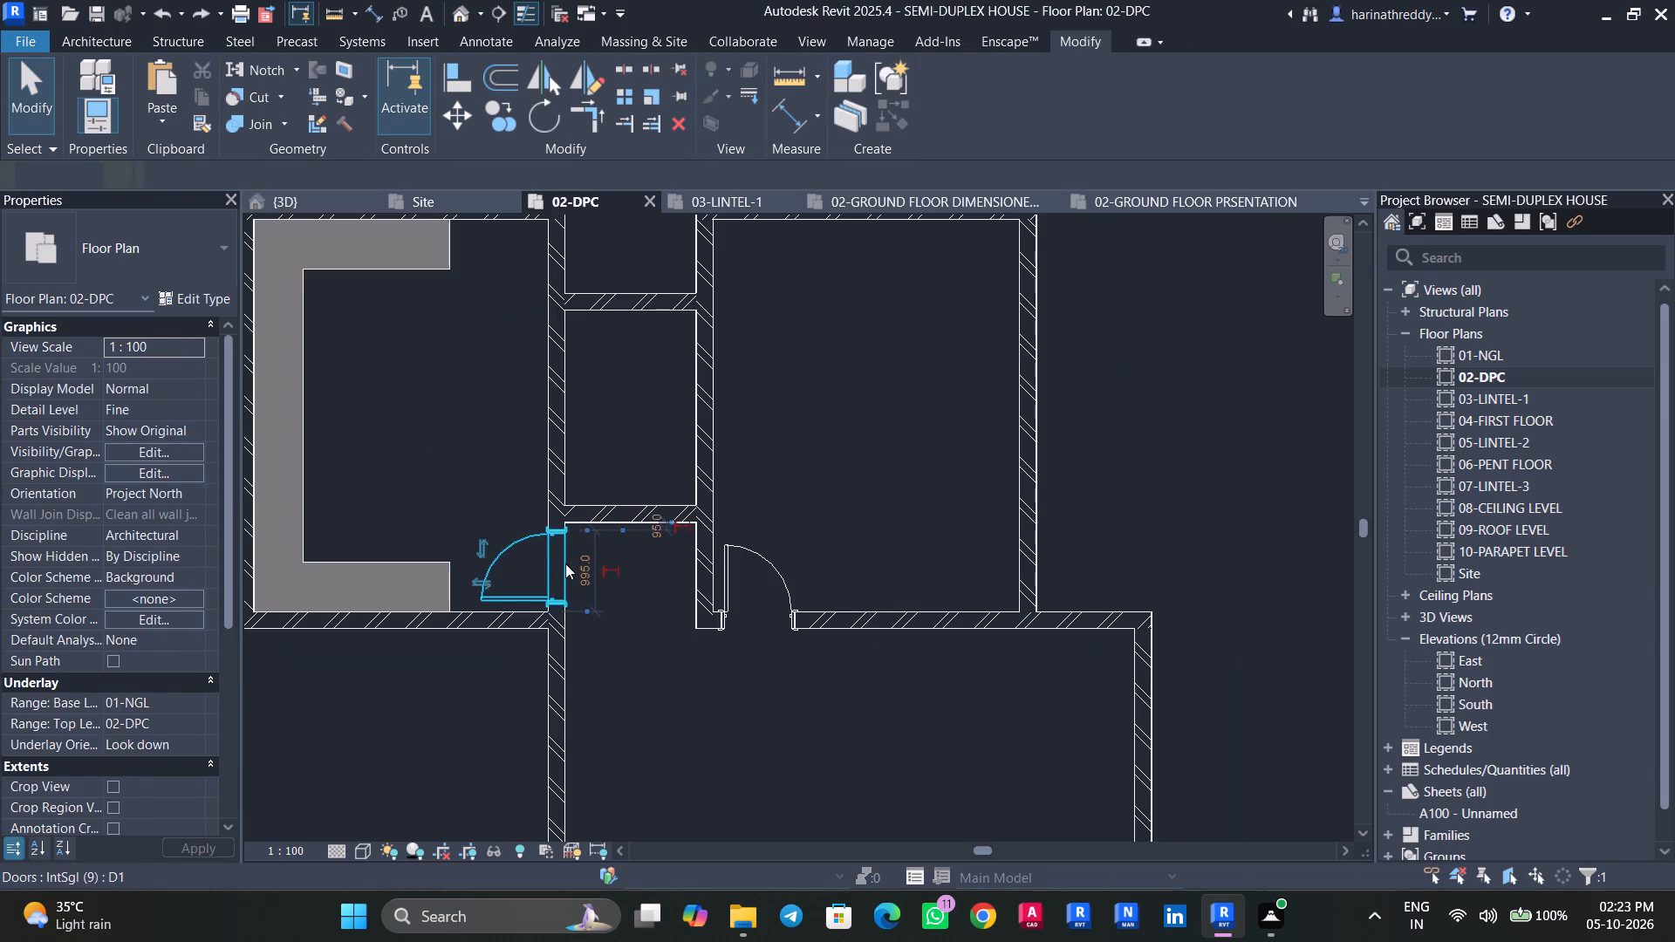
pyautogui.scroll(4, 603, 603)
pyautogui.click(575, 613)
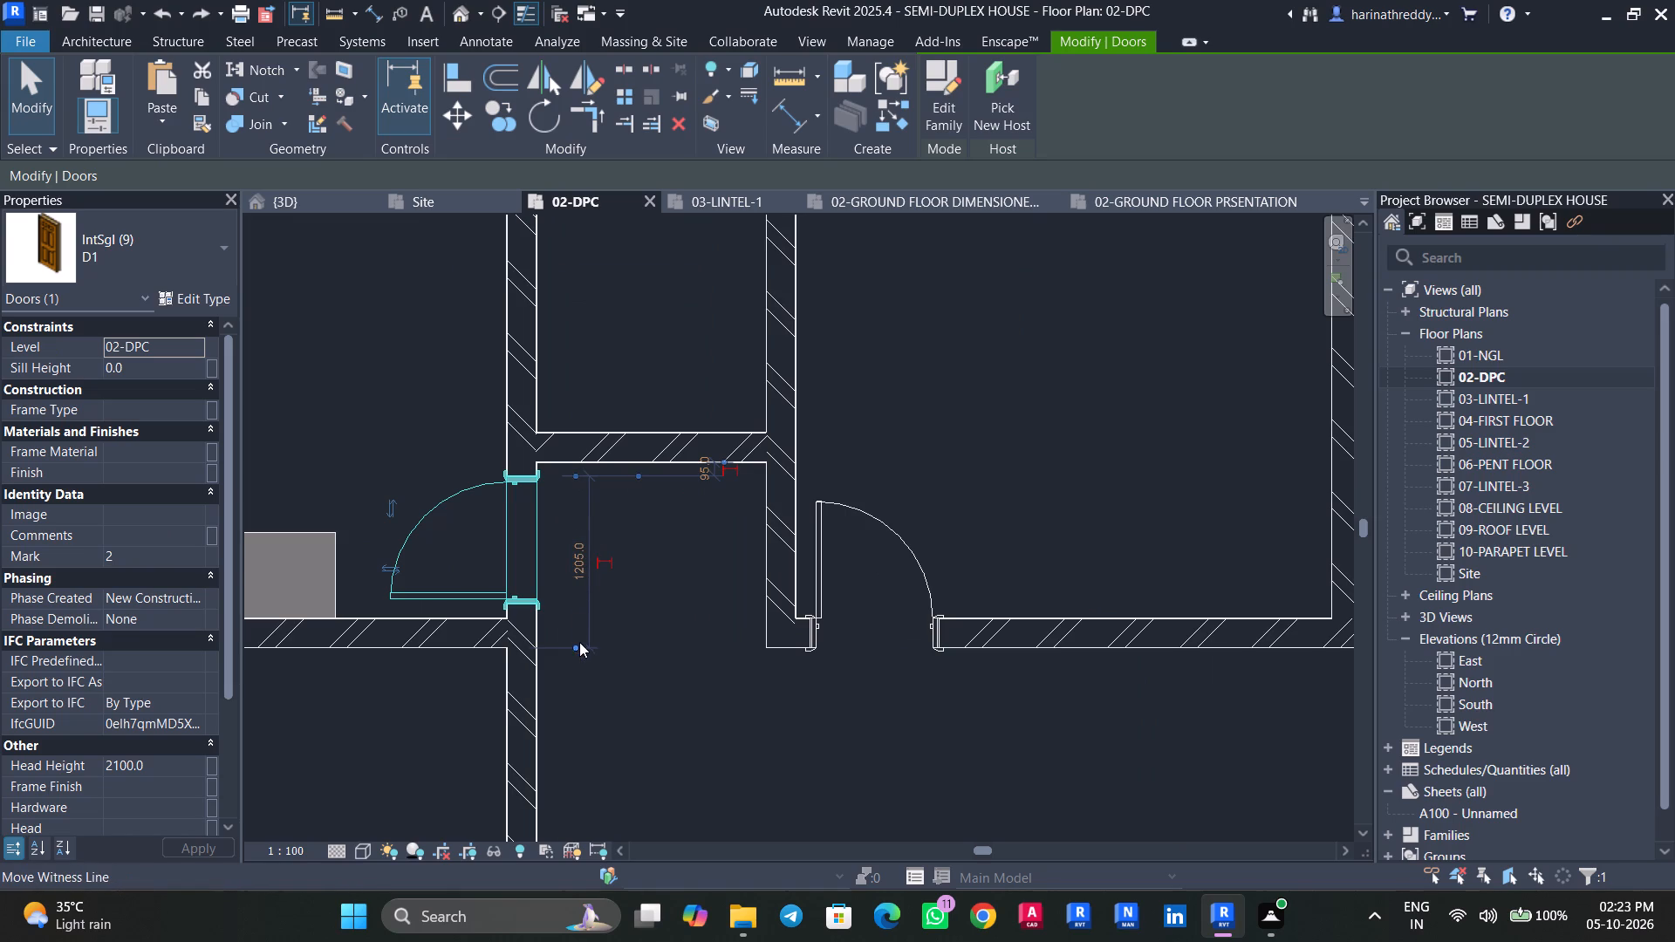
pyautogui.moveTo(578, 644); pyautogui.dragTo(578, 625)
pyautogui.moveTo(574, 473); pyautogui.dragTo(576, 536)
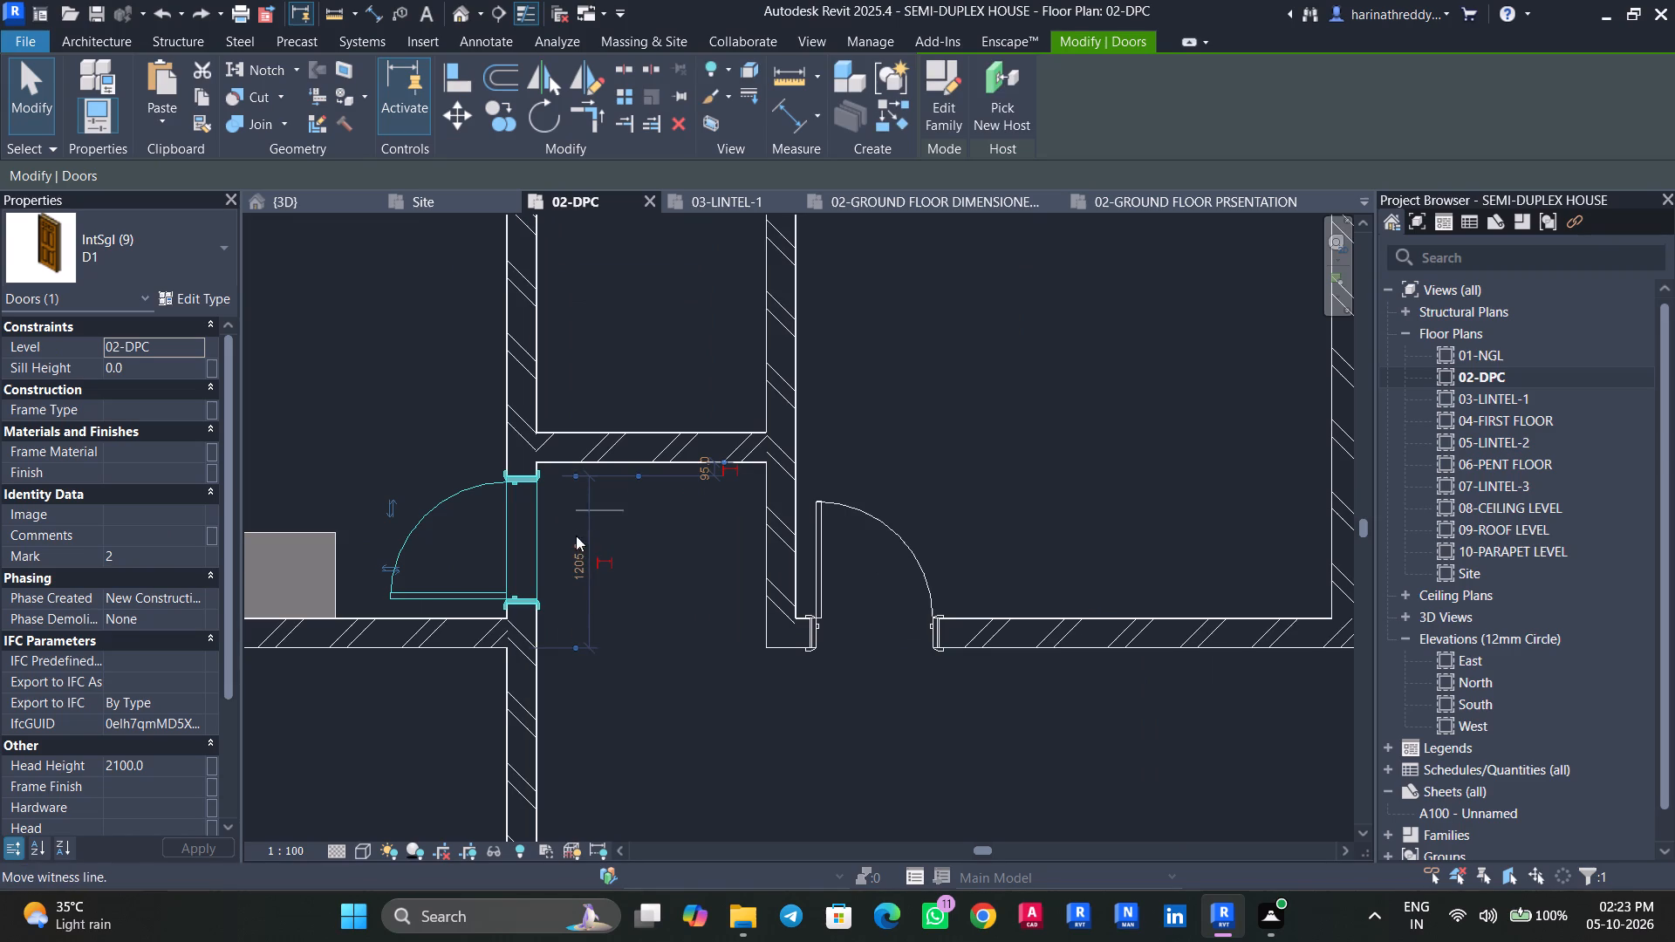
pyautogui.moveTo(576, 536); pyautogui.dragTo(510, 607)
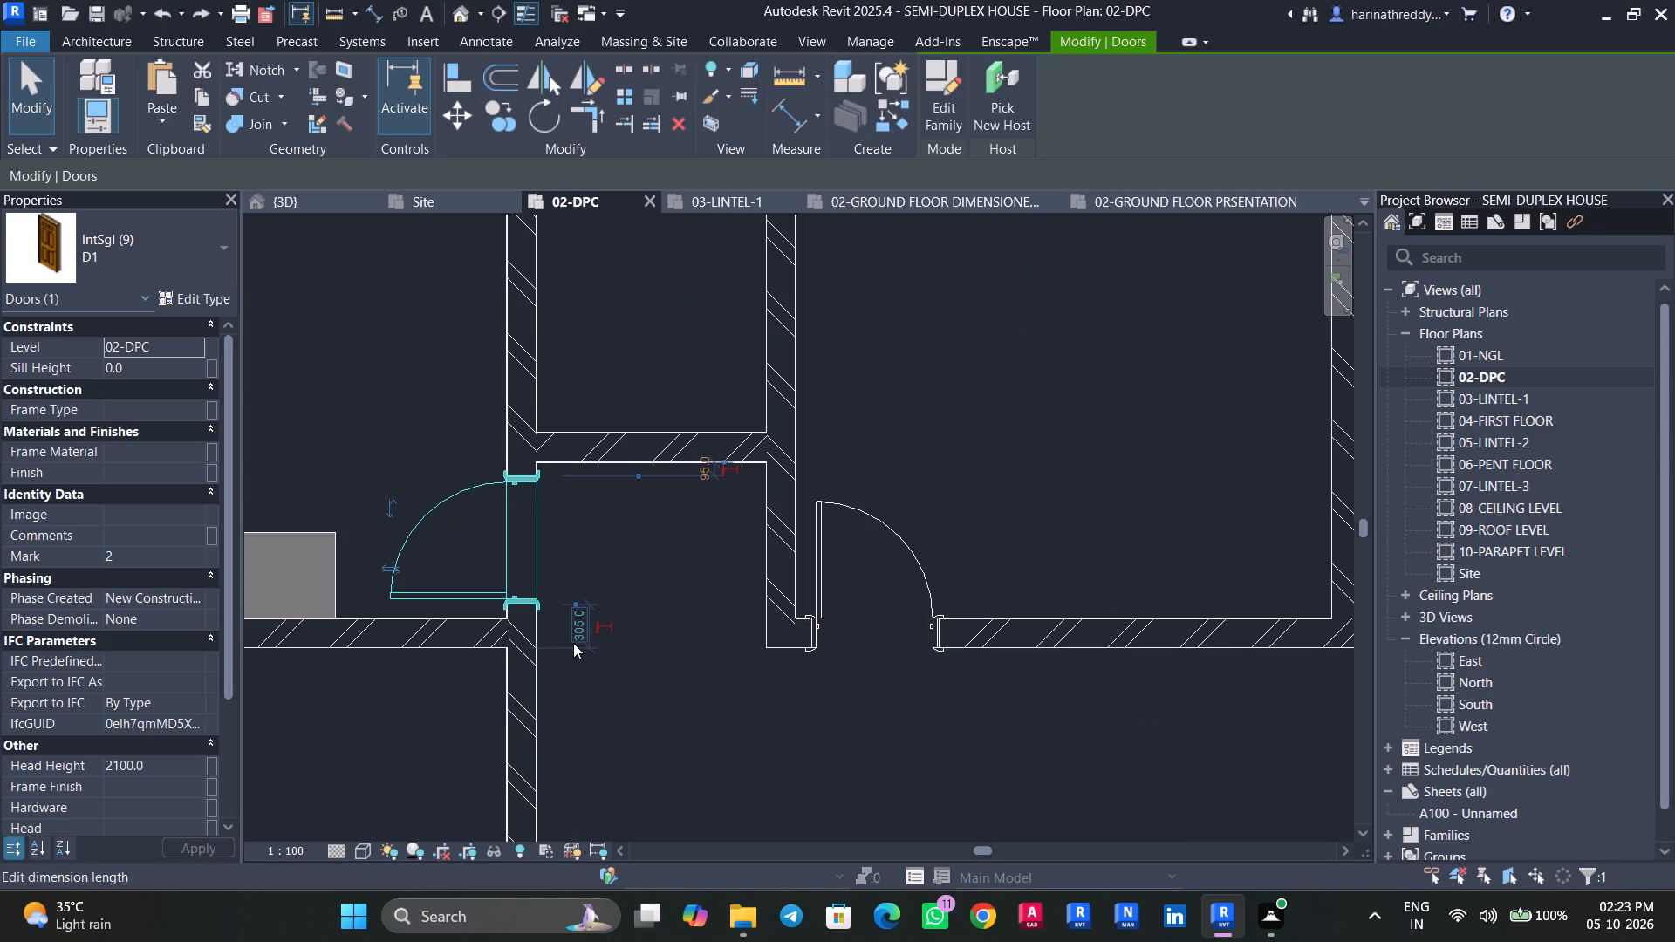
pyautogui.moveTo(575, 643); pyautogui.dragTo(501, 616)
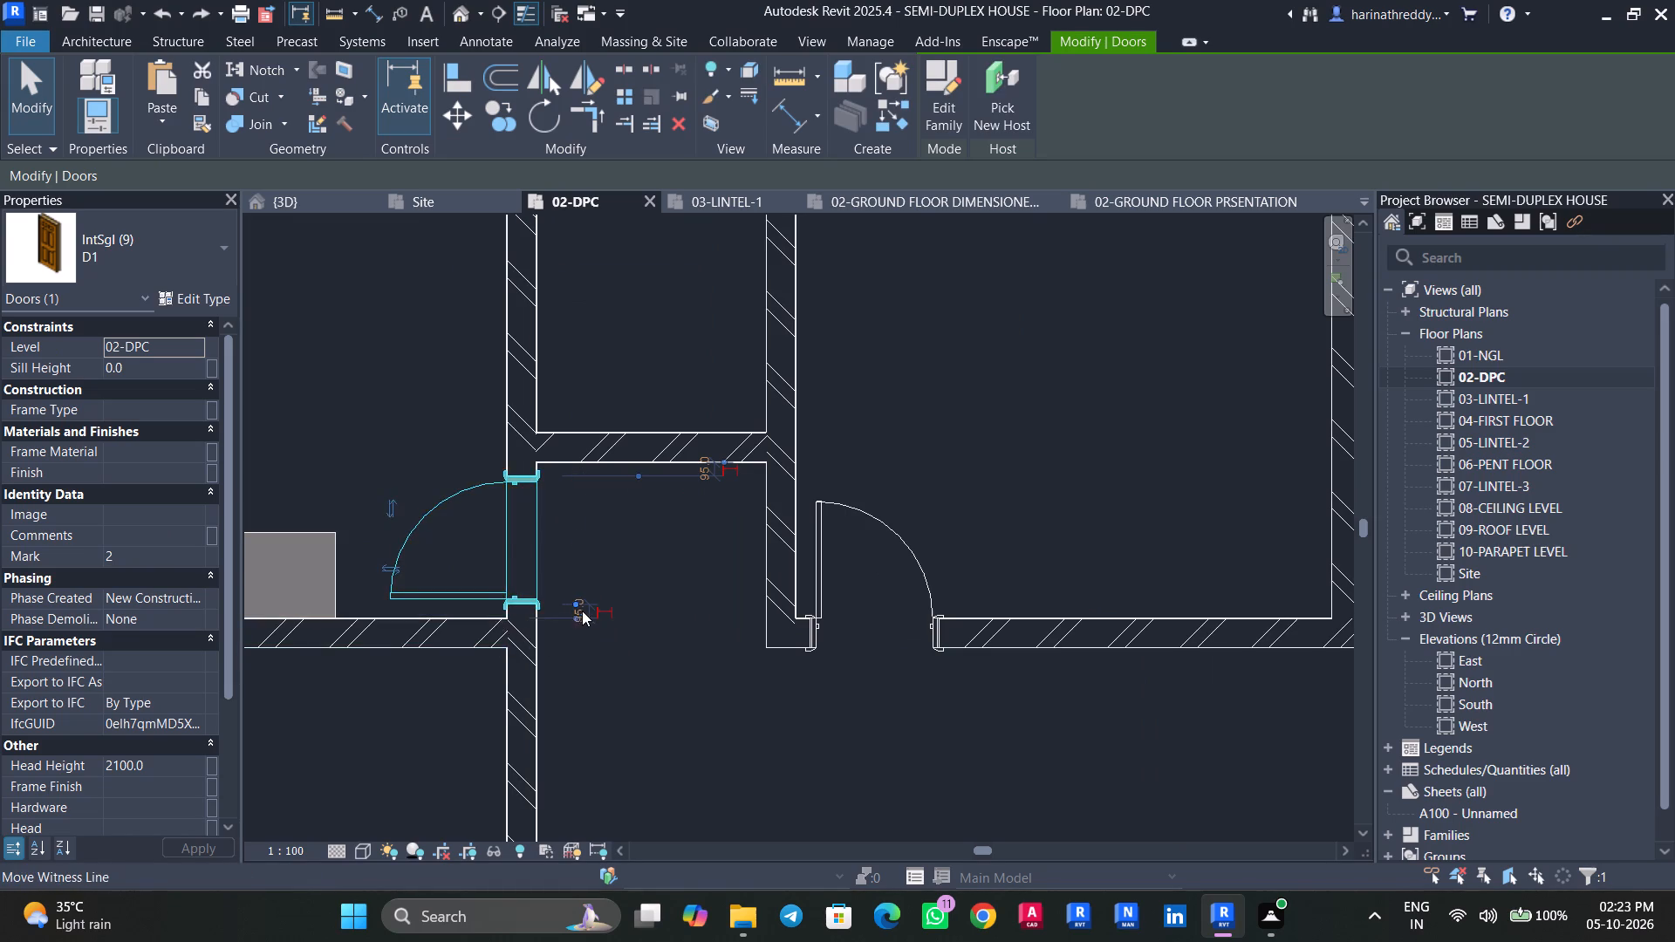
pyautogui.scroll(9, 584, 610)
pyautogui.click(589, 614)
pyautogui.write('50')
pyautogui.press('Return')
pyautogui.press('Escape')
pyautogui.press('Escape')
pyautogui.scroll(-5, 608, 534)
pyautogui.scroll(1, 609, 533)
pyautogui.scroll(-2, 609, 533)
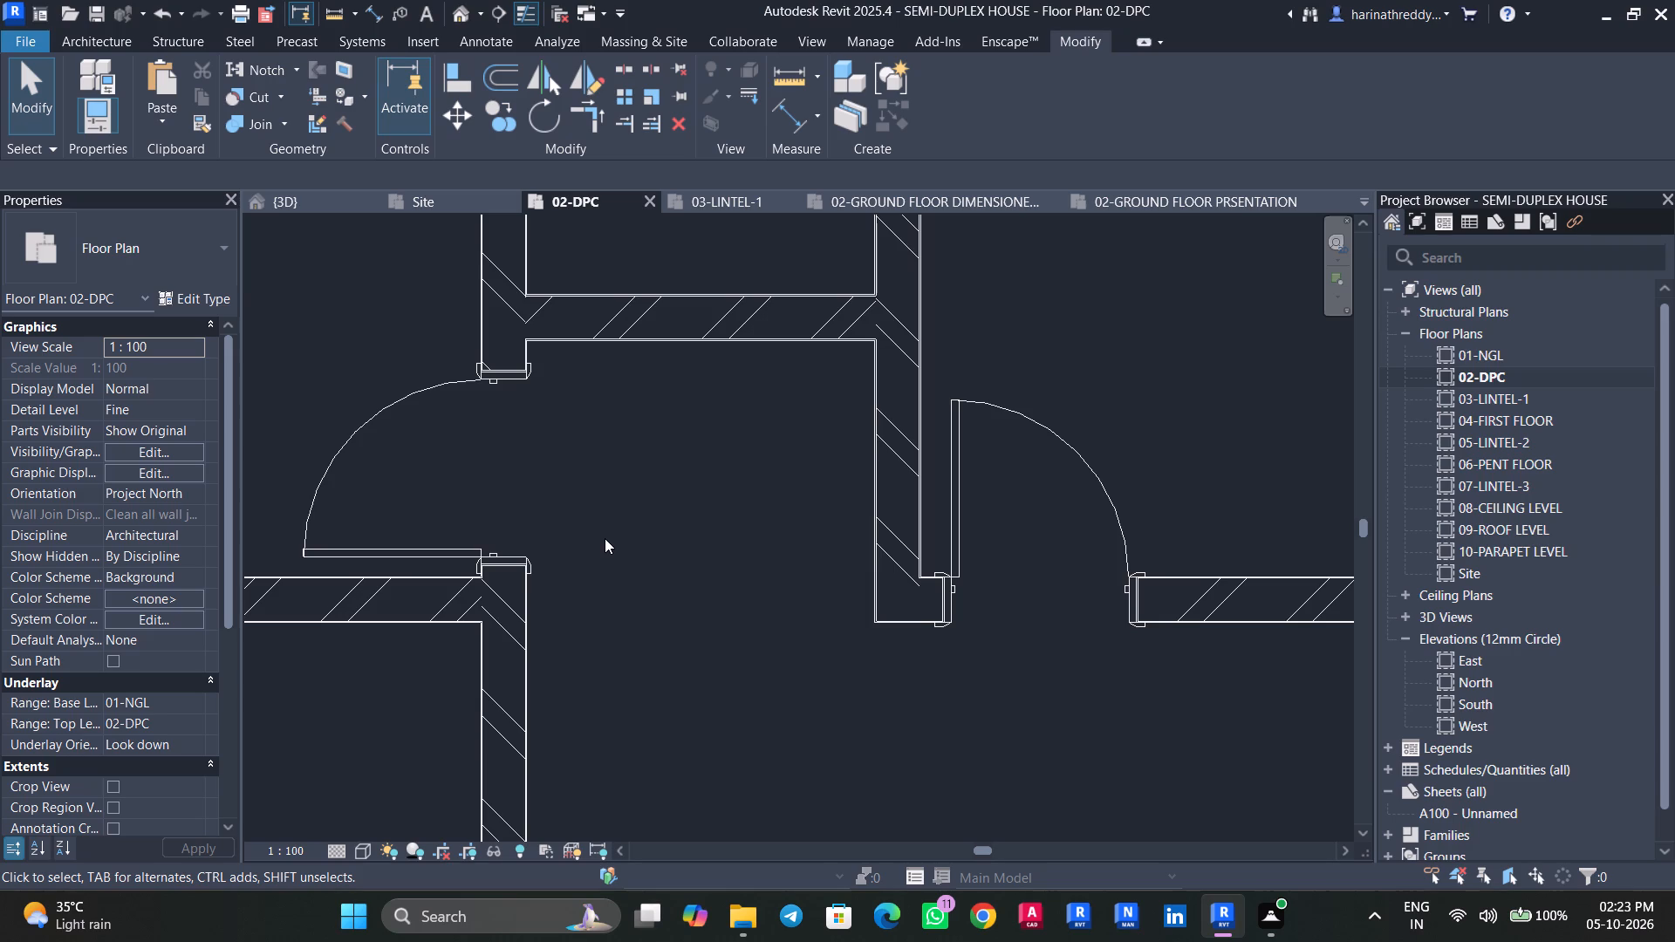
# Save the project.
pyautogui.hotkey('ctrl', 's')
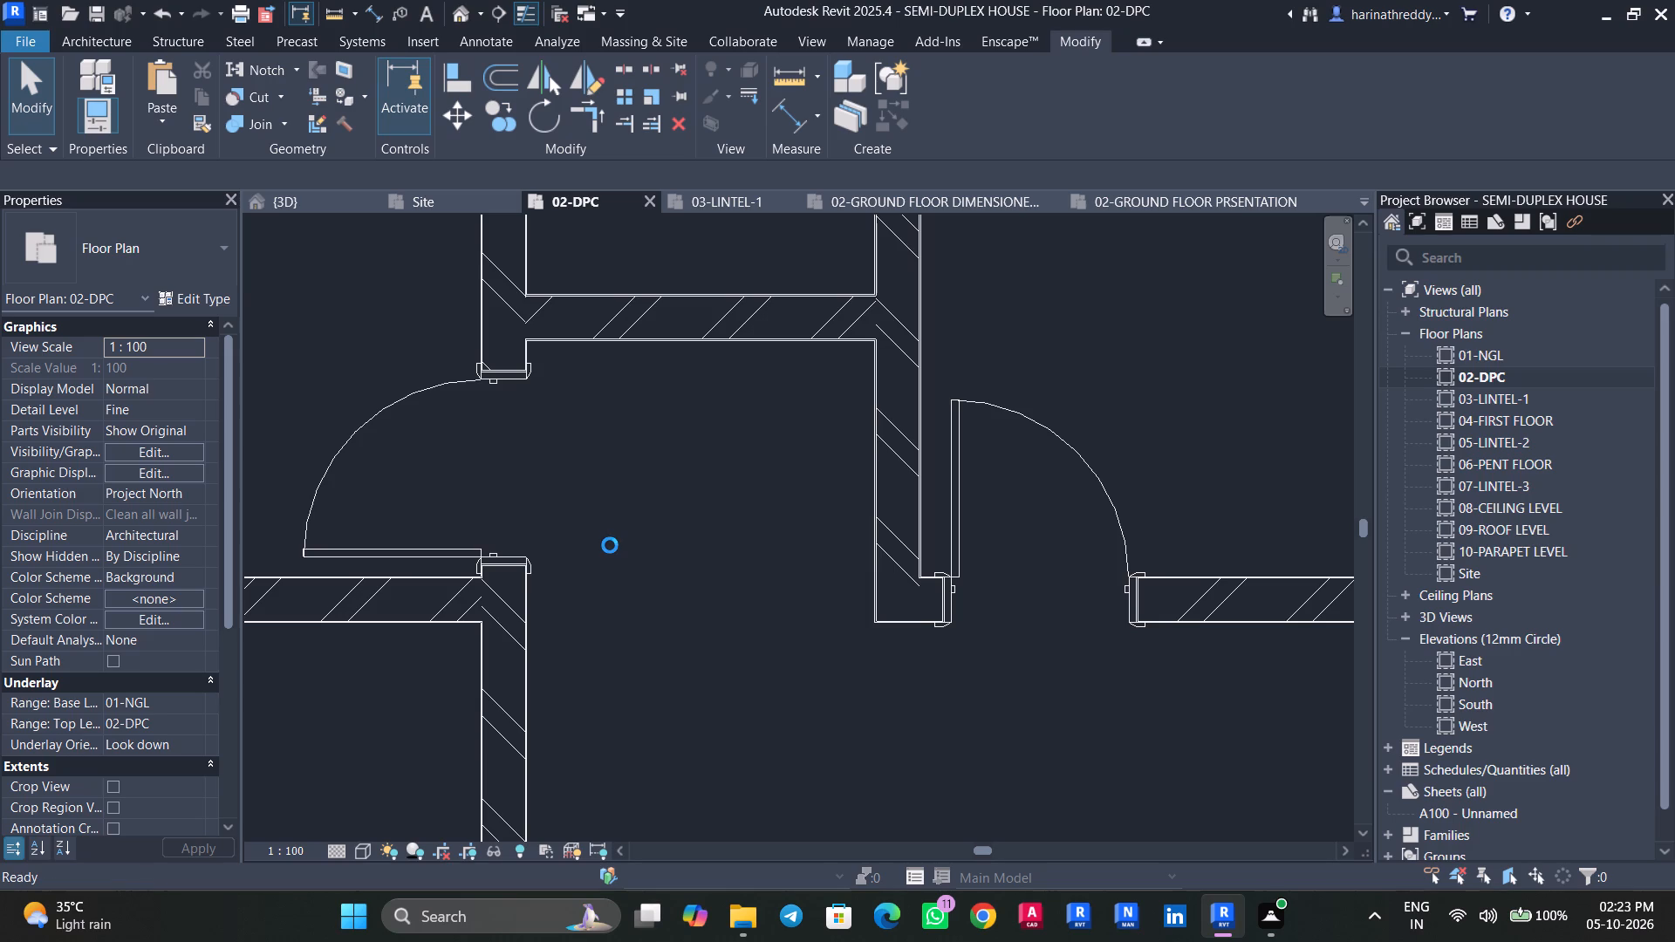
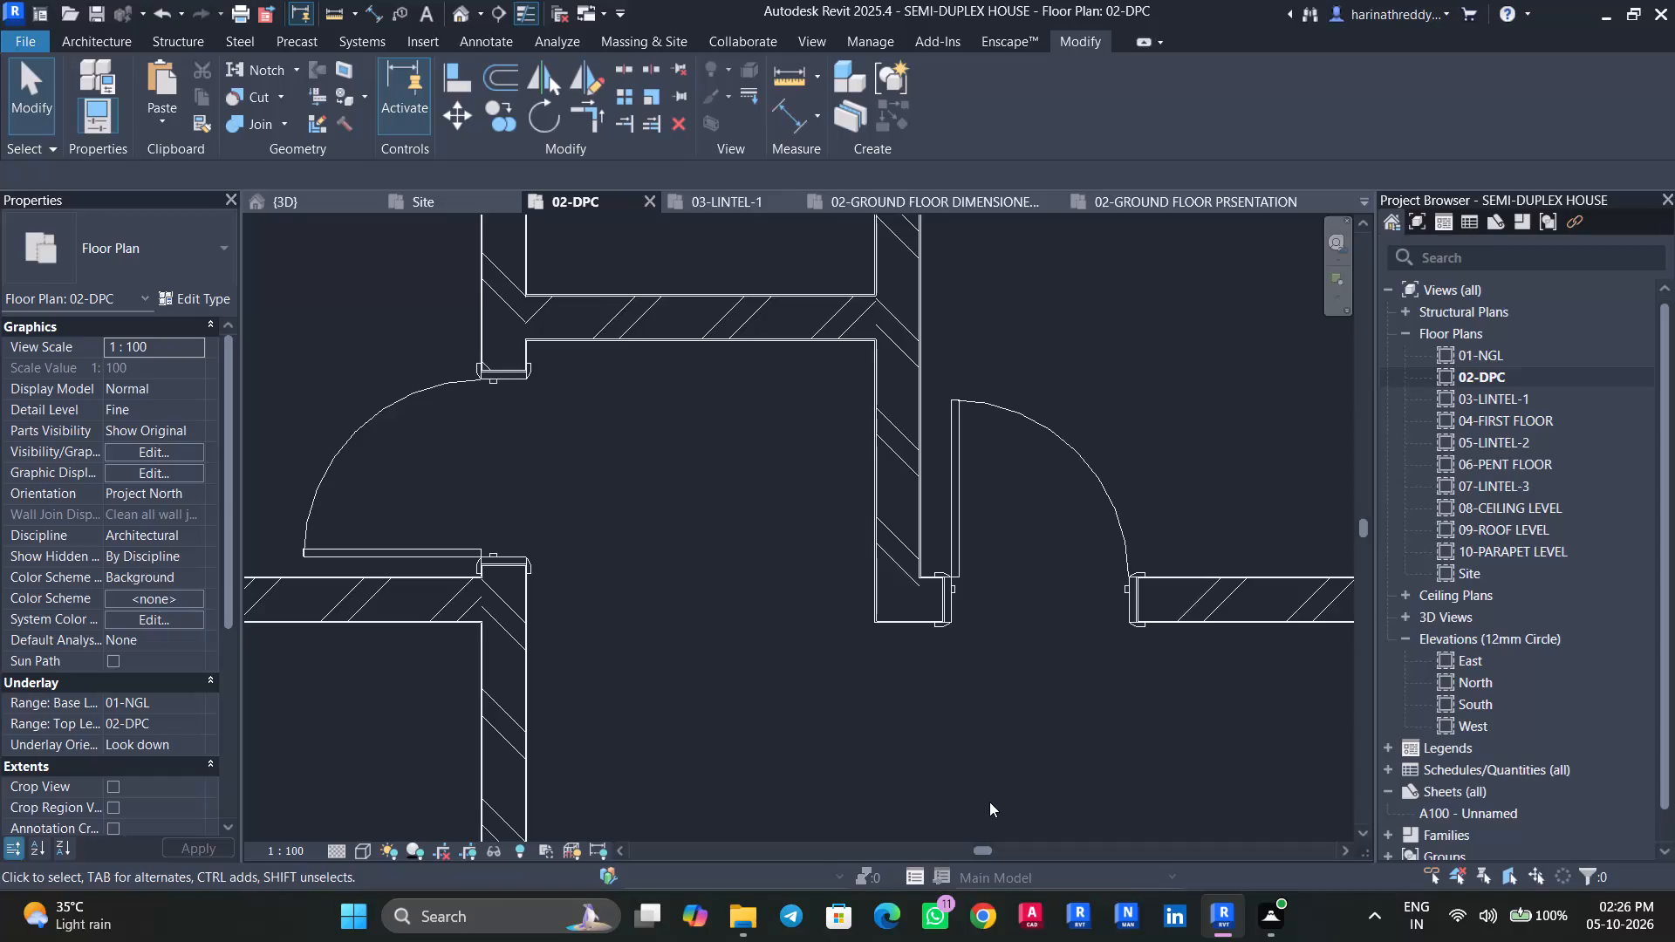
# Place a D4 three-panel sliding glass door in the dividing wall south of the kitchen door, about 260 mm from each end.
pyautogui.scroll(-7, 947, 556)
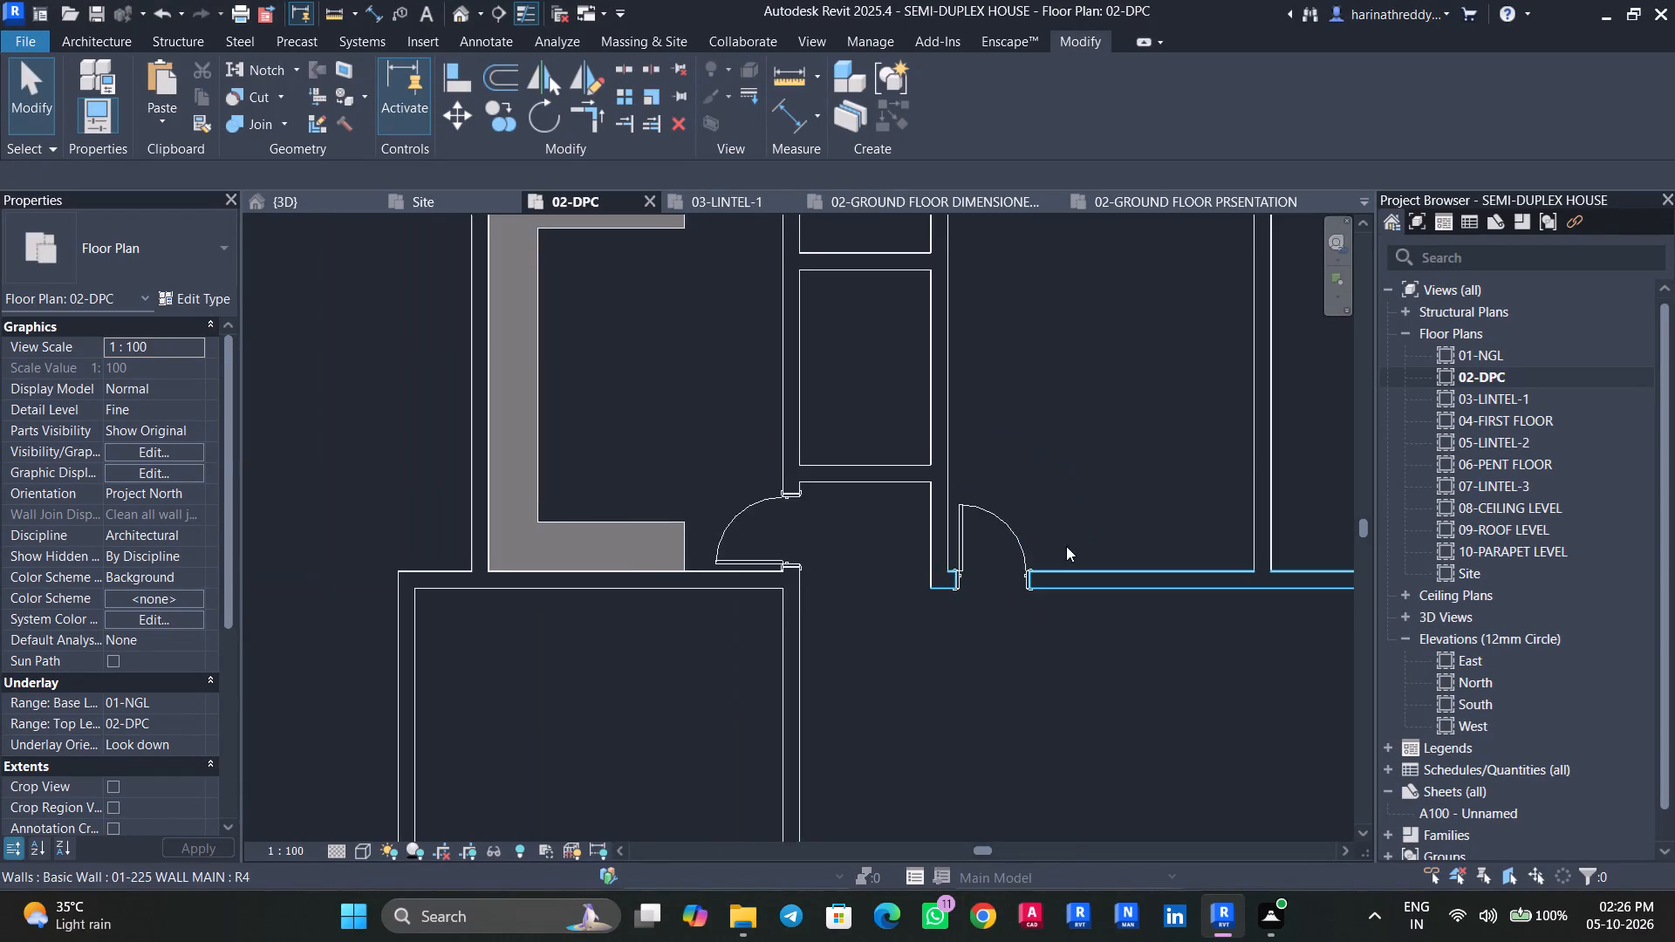
pyautogui.moveTo(1079, 453); pyautogui.dragTo(992, 516, button='middle')
pyautogui.scroll(-2, 991, 516)
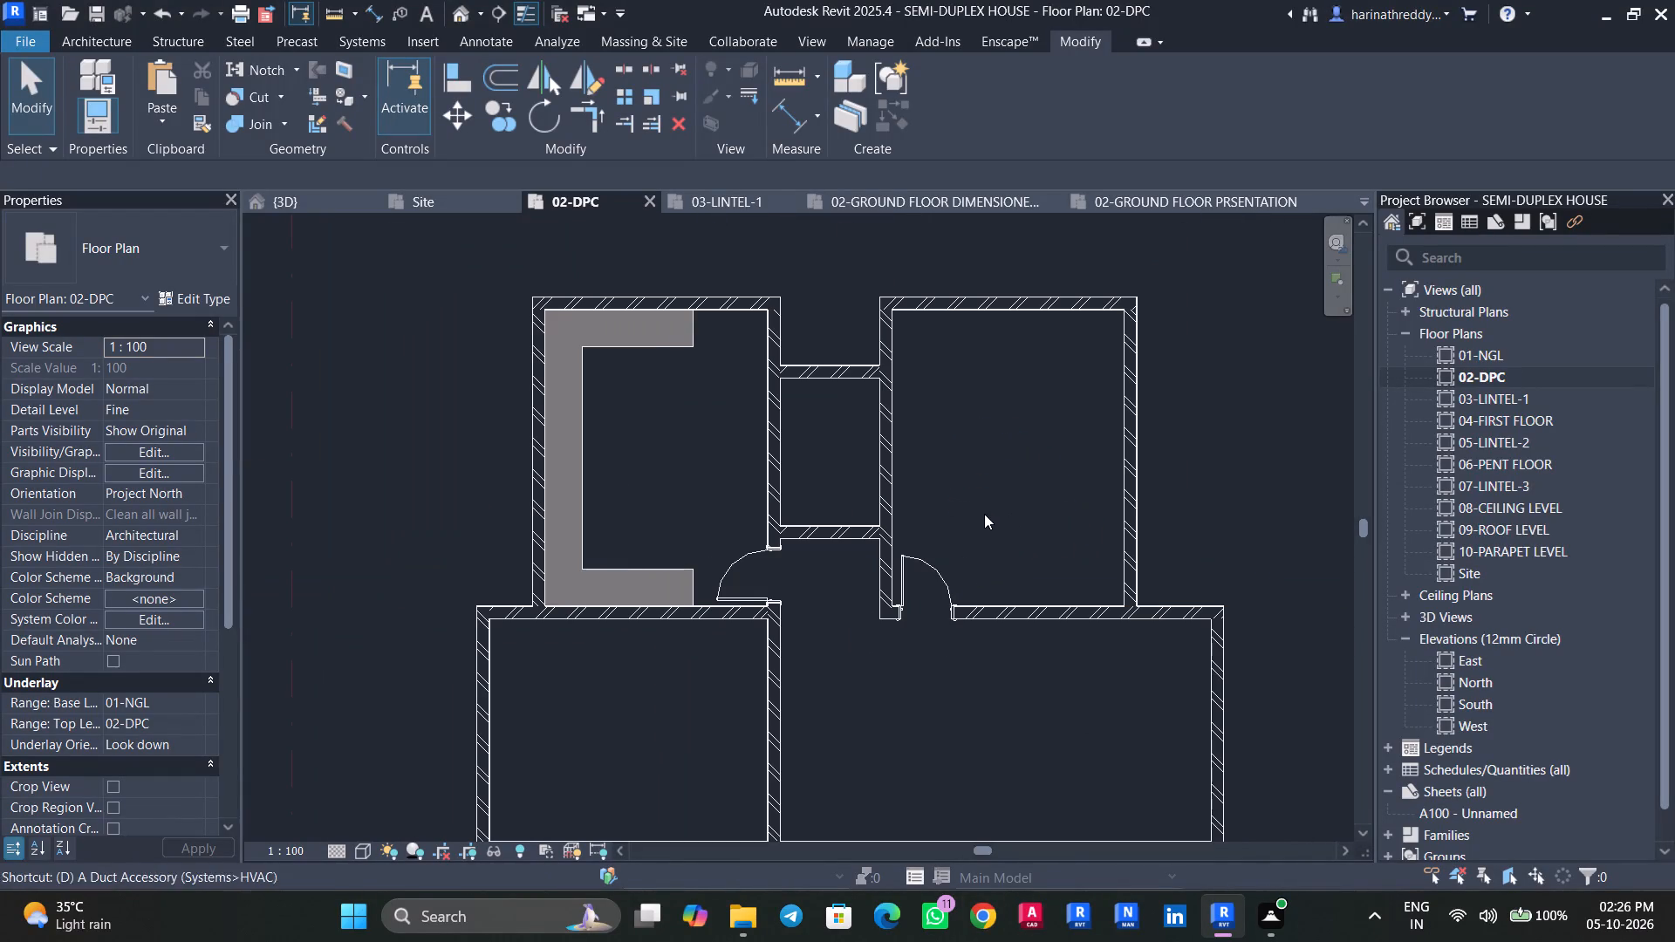
pyautogui.press('d')
pyautogui.press('r')
pyautogui.click(141, 267)
pyautogui.scroll(-3, 99, 657)
pyautogui.click(101, 702)
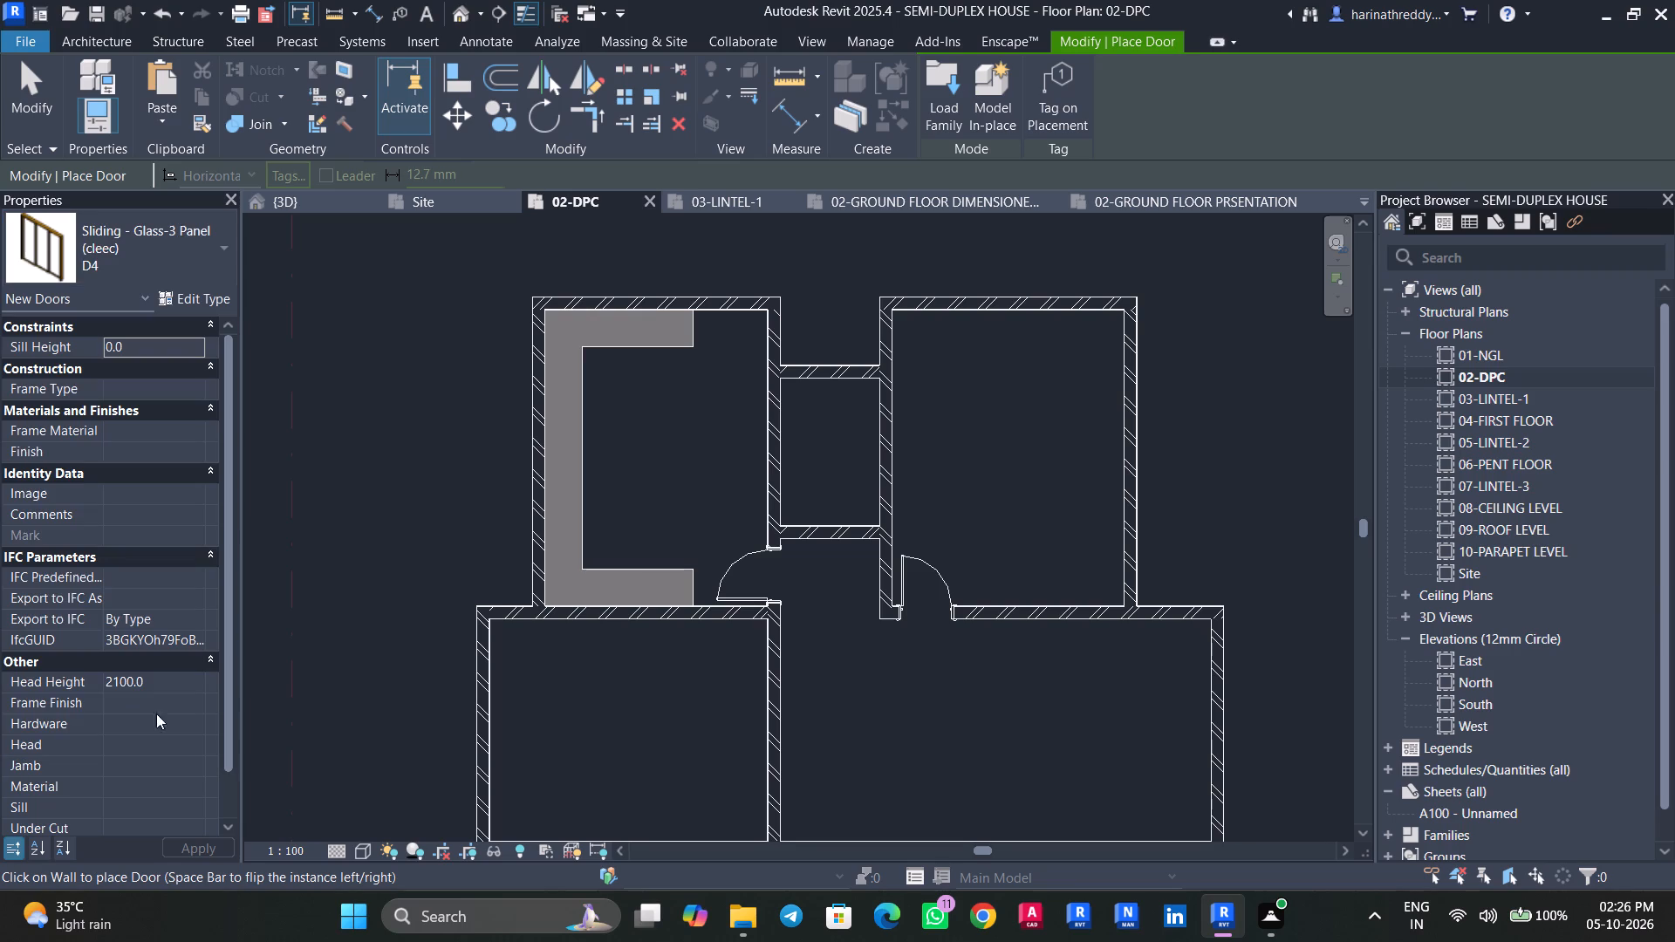
pyautogui.moveTo(700, 706); pyautogui.dragTo(598, 543, button='middle')
pyautogui.scroll(4, 684, 567)
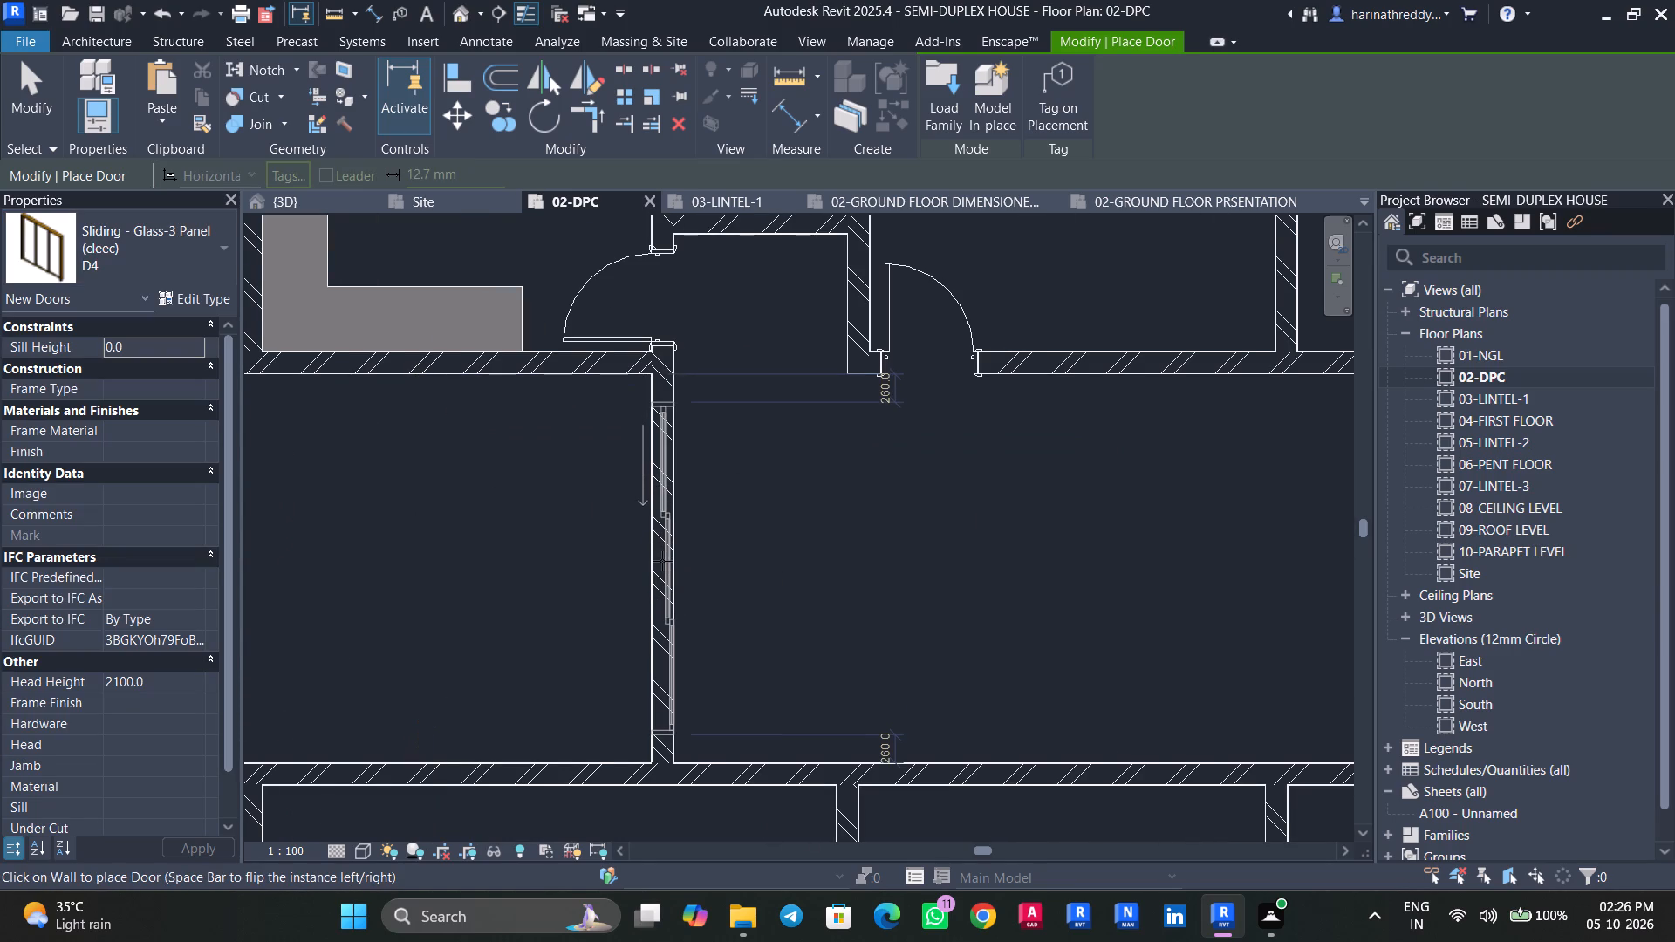
pyautogui.click(662, 561)
pyautogui.press('Escape')
pyautogui.press('Escape')
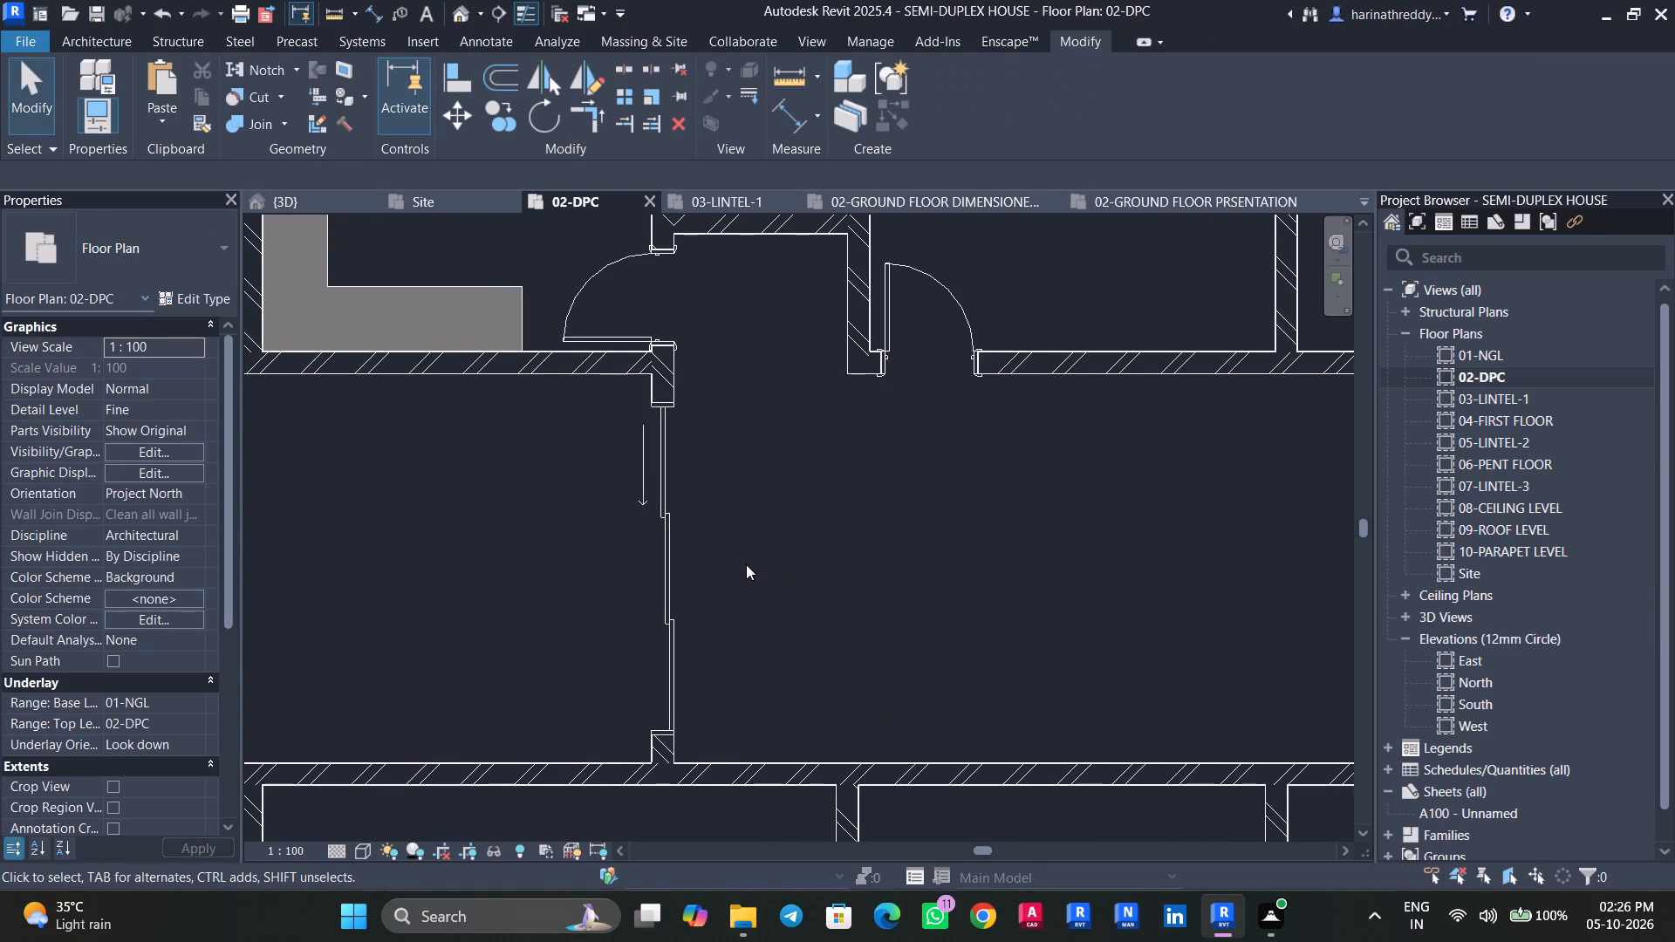
# Set the D1 door type's height to 2400 mm.
pyautogui.scroll(-4, 746, 564)
pyautogui.moveTo(746, 564); pyautogui.dragTo(660, 587, button='middle')
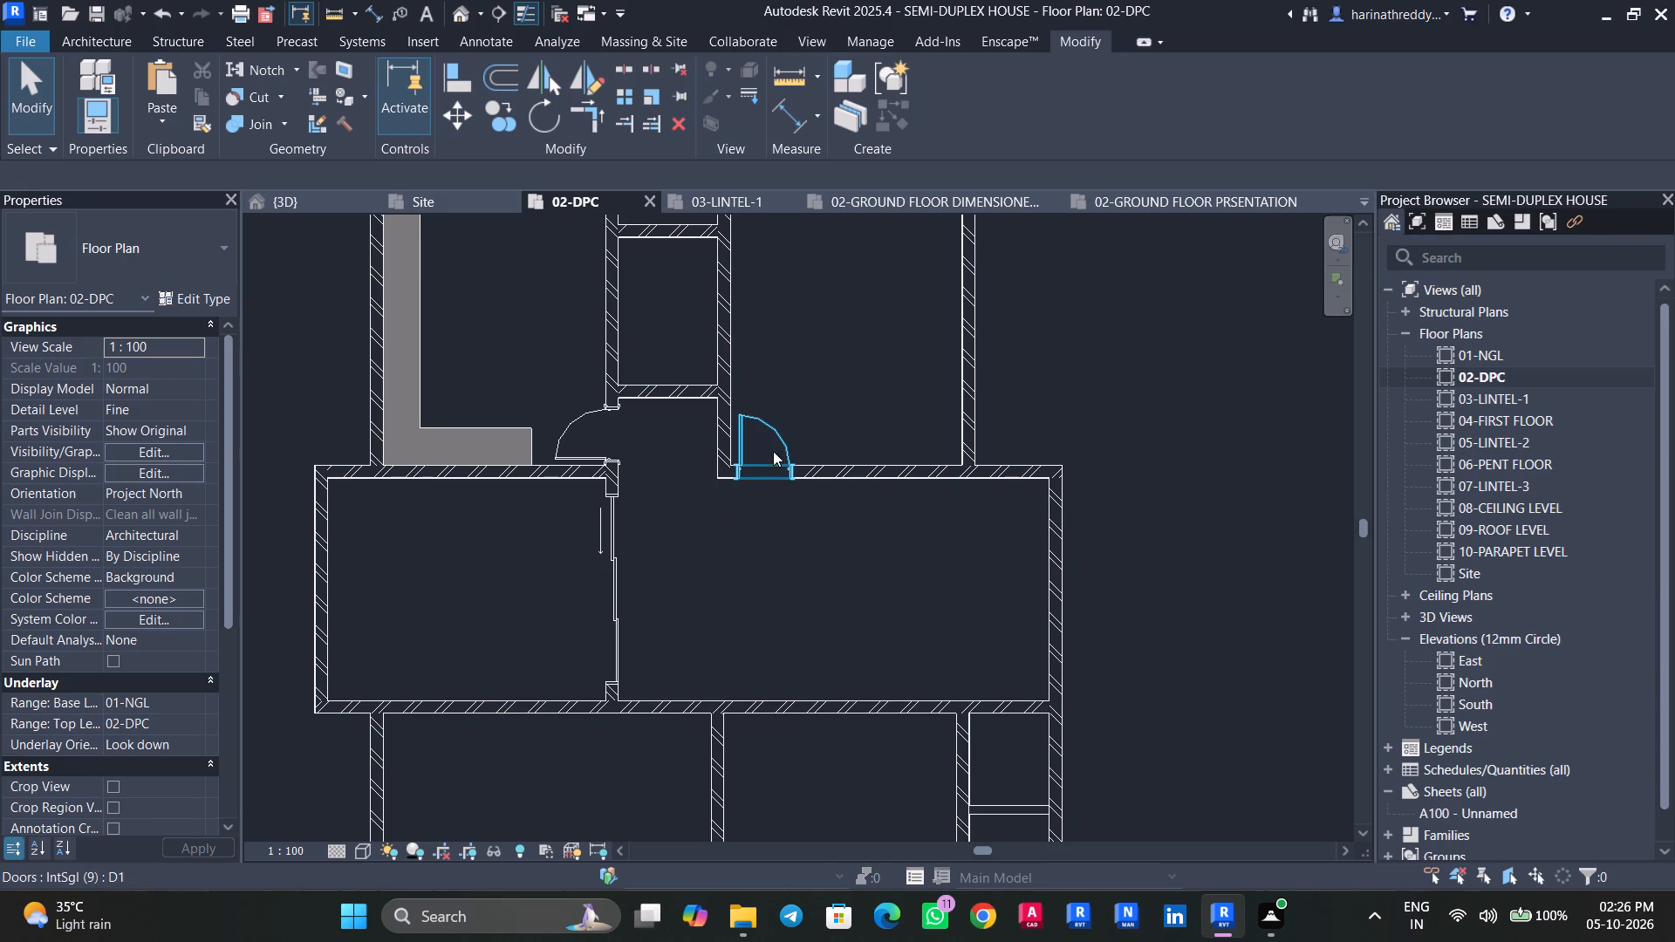
pyautogui.click(771, 432)
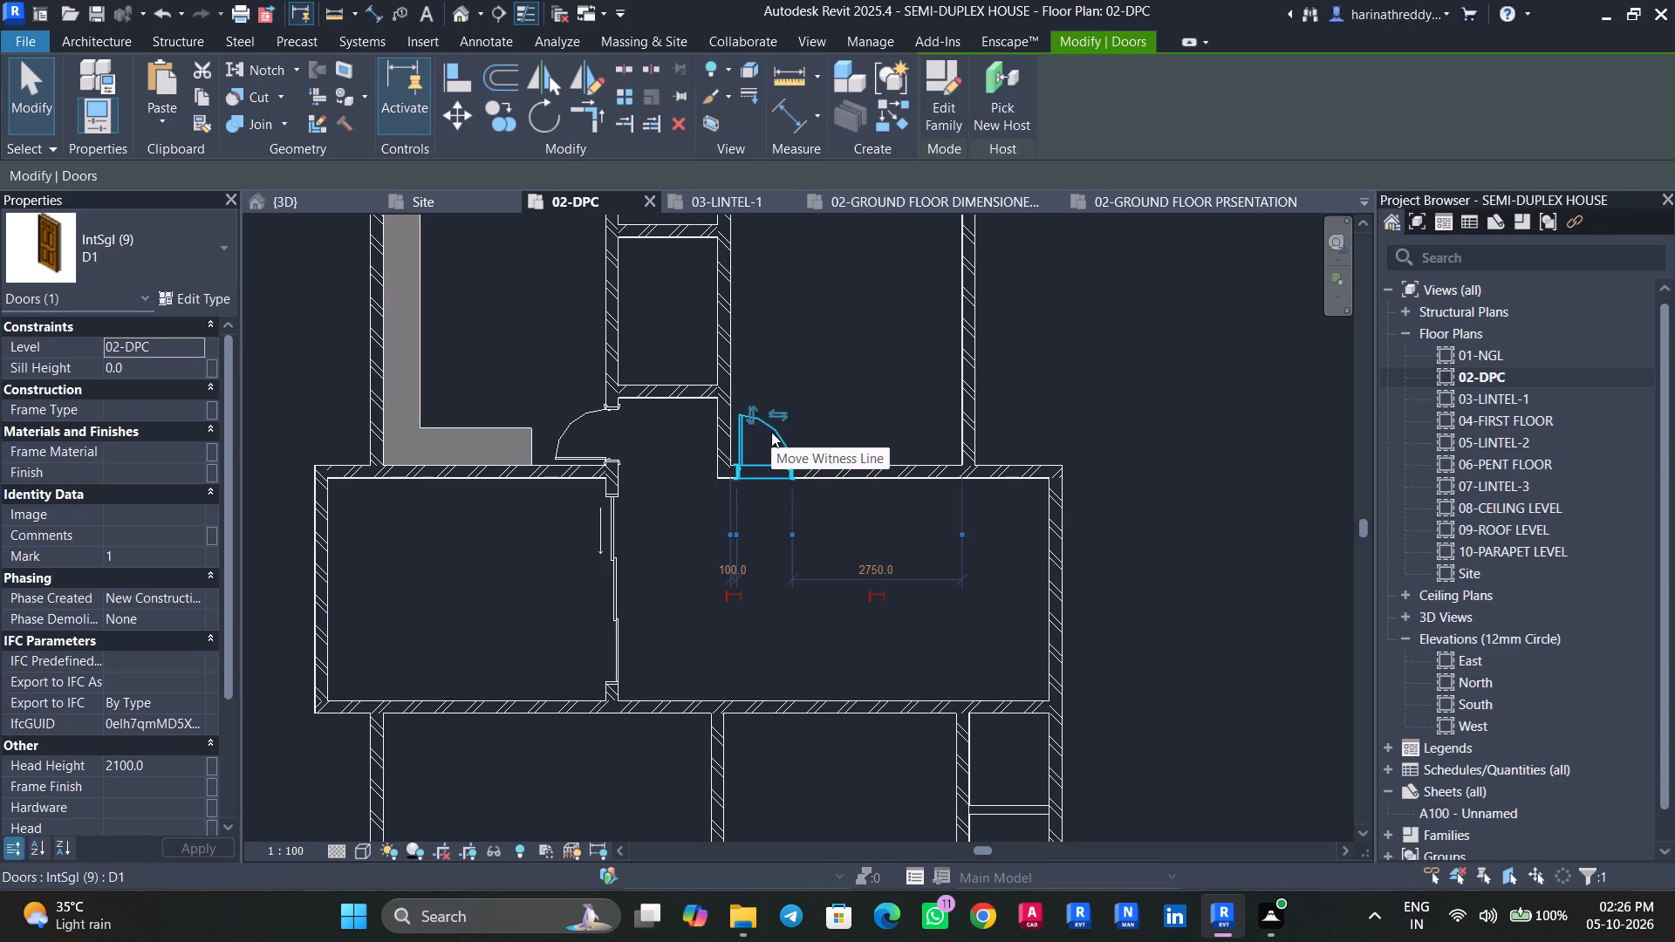
pyautogui.click(203, 305)
pyautogui.scroll(-2, 1220, 545)
pyautogui.scroll(1, 1220, 545)
pyautogui.scroll(-6, 1220, 545)
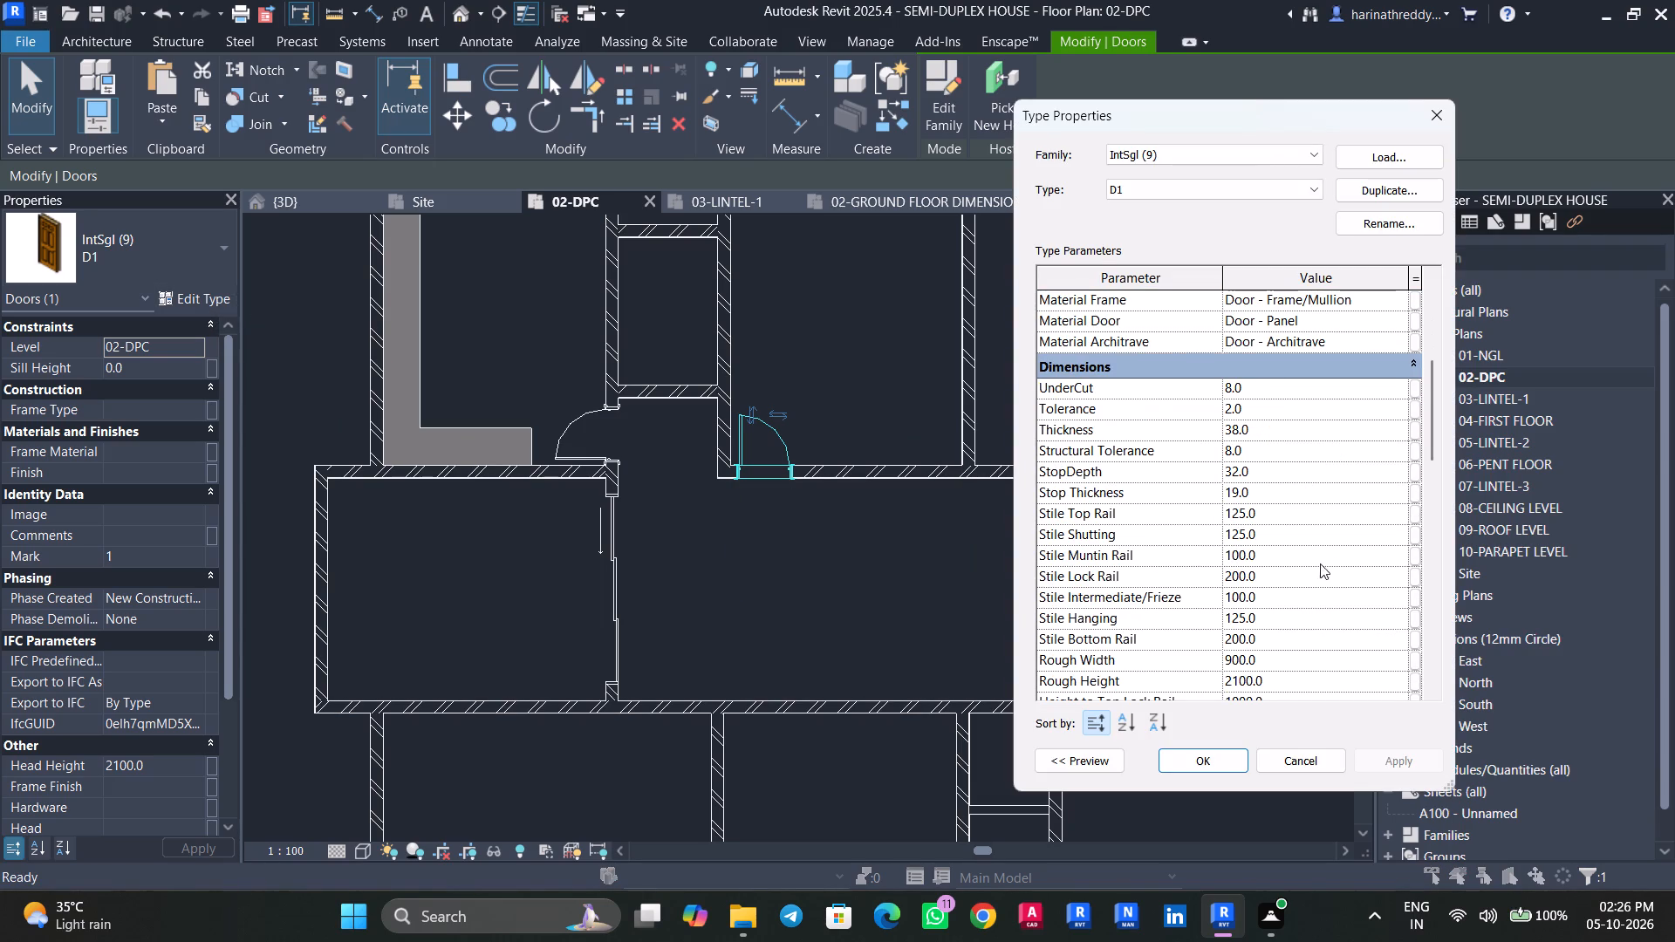
pyautogui.click(1315, 566)
pyautogui.write('2400')
pyautogui.press('Return')
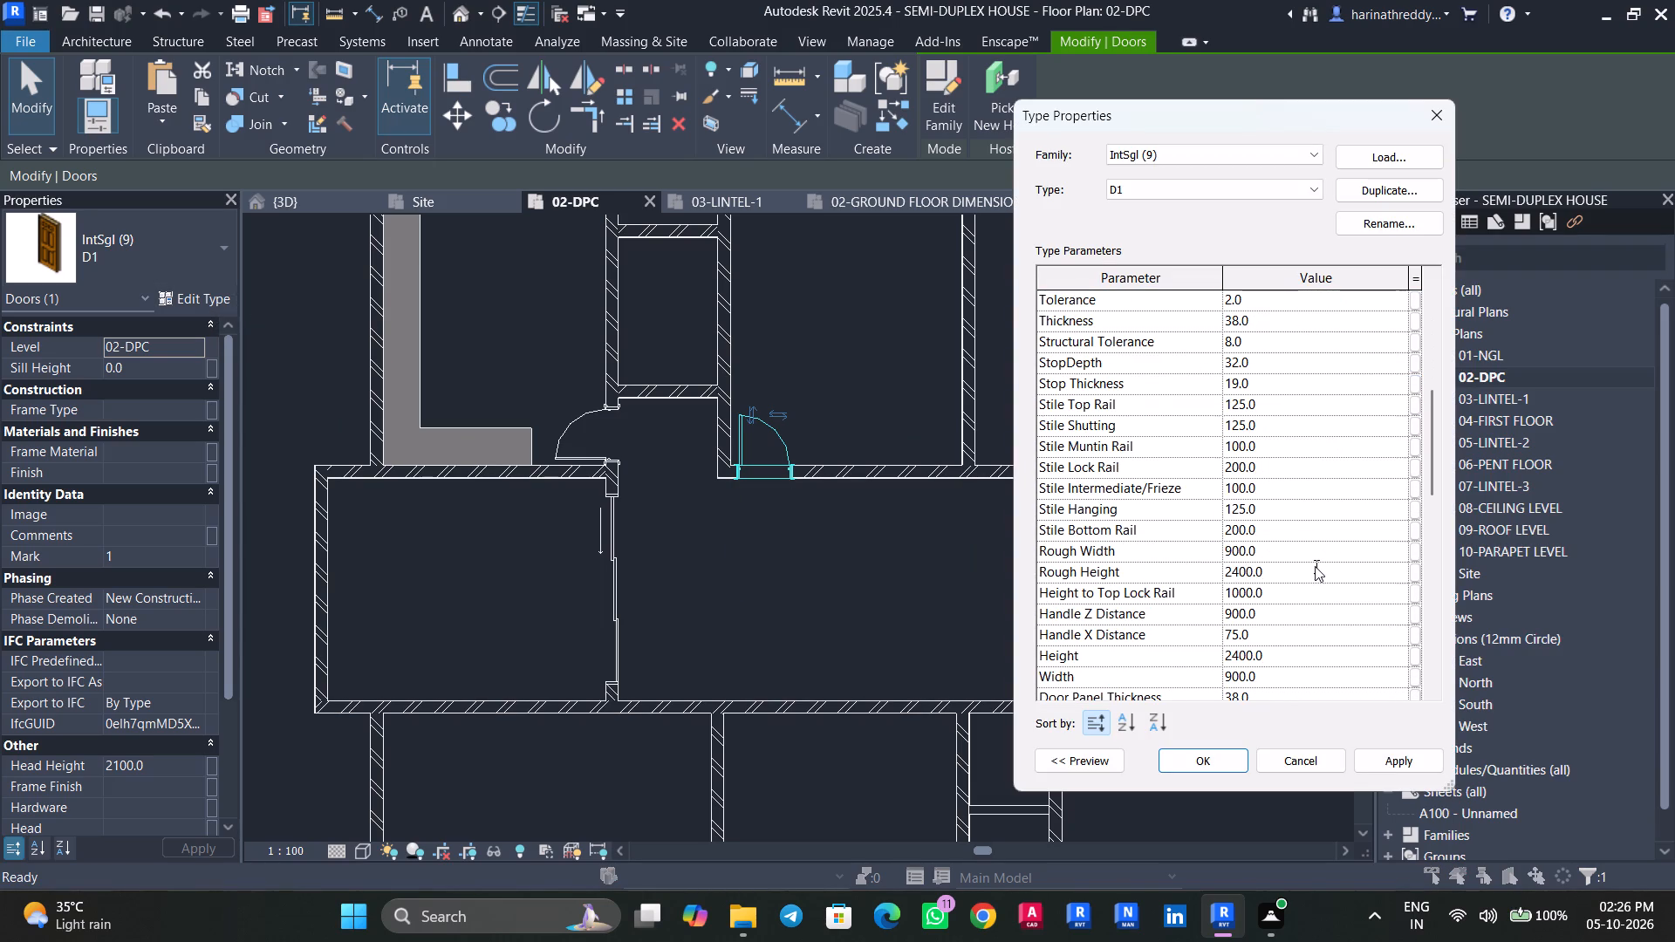
pyautogui.click(1429, 768)
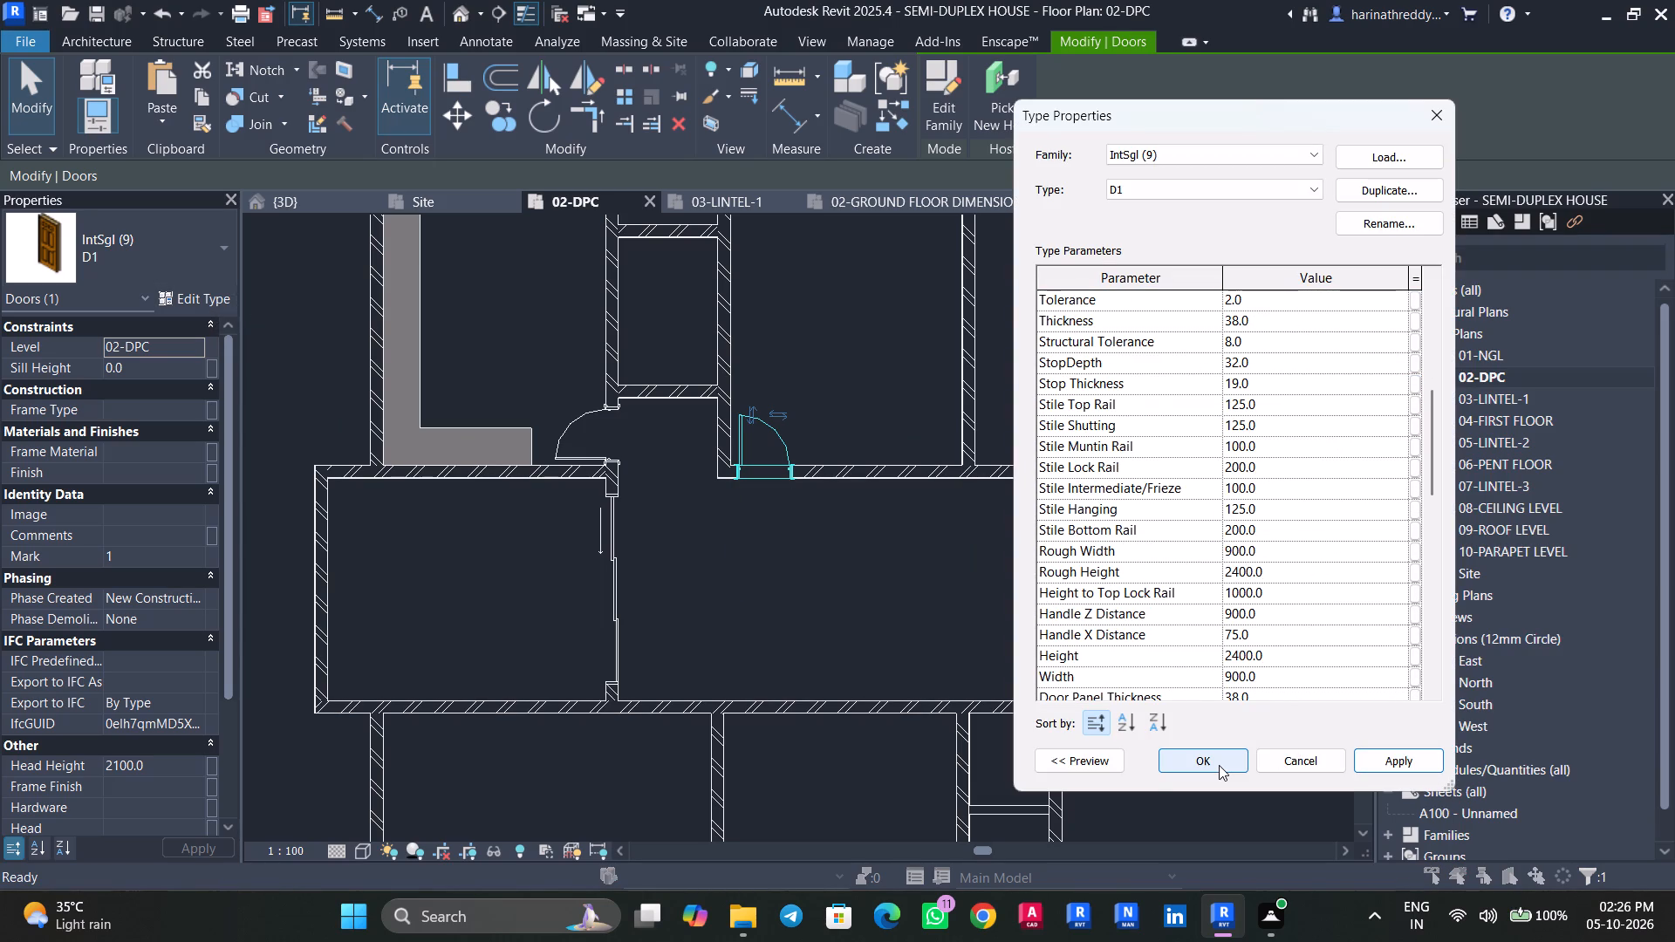
pyautogui.click(1226, 763)
pyautogui.press('Escape')
# Set the D4 sliding door type's height to 2400 mm.
pyautogui.click(609, 594)
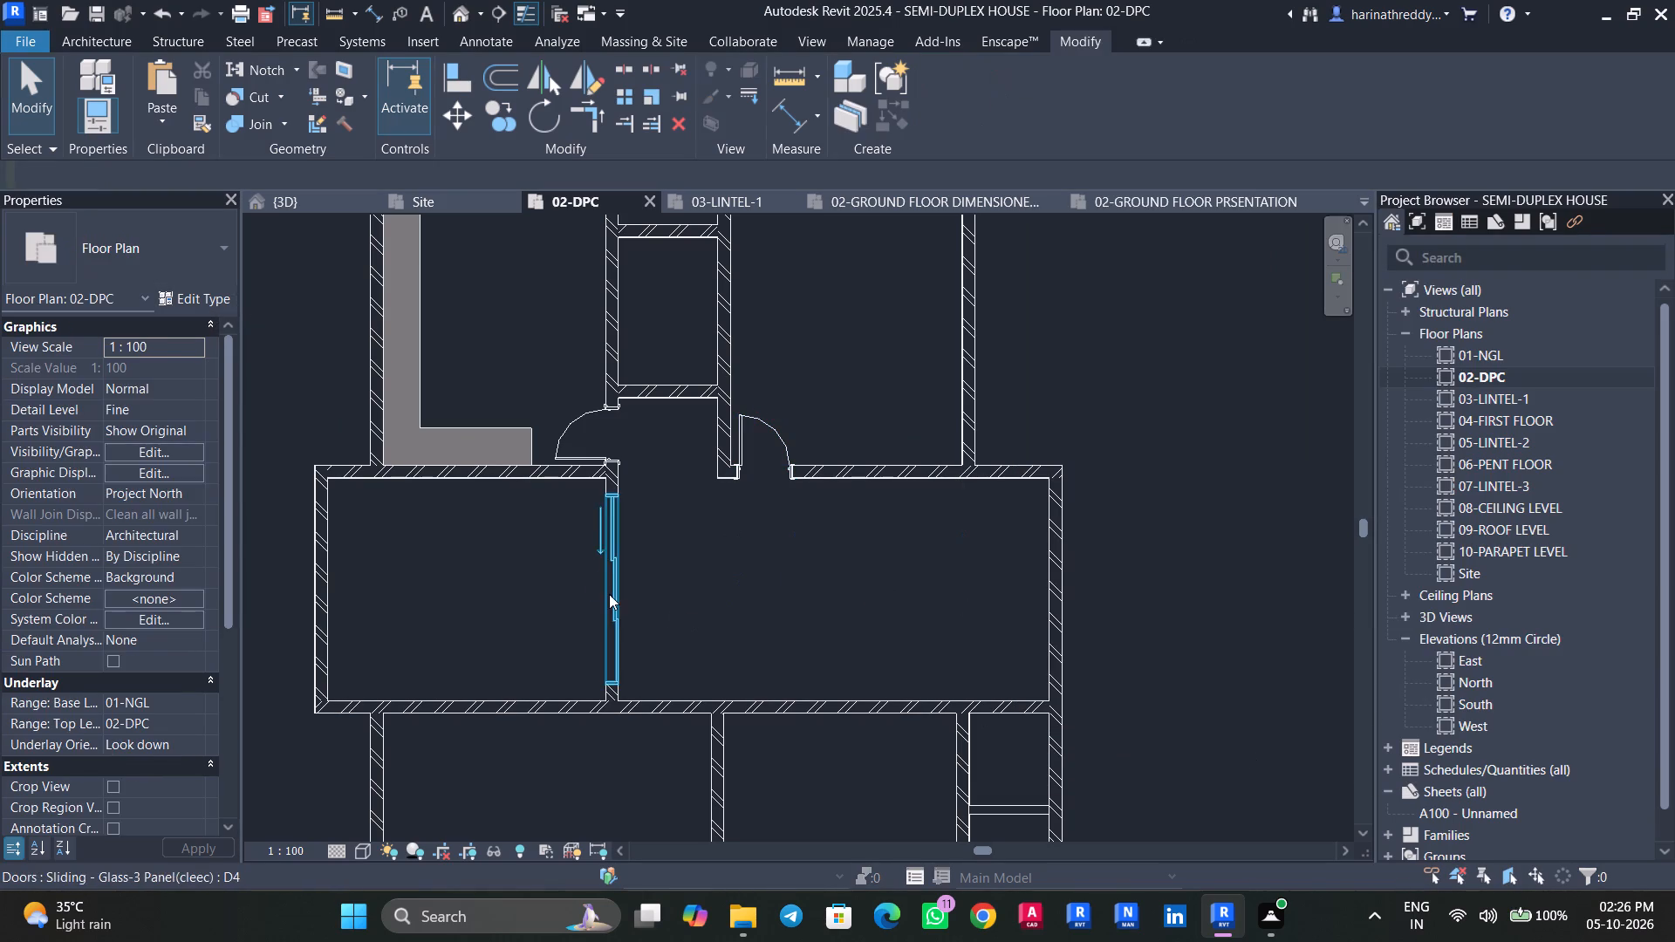
pyautogui.click(187, 303)
pyautogui.scroll(-11, 1283, 590)
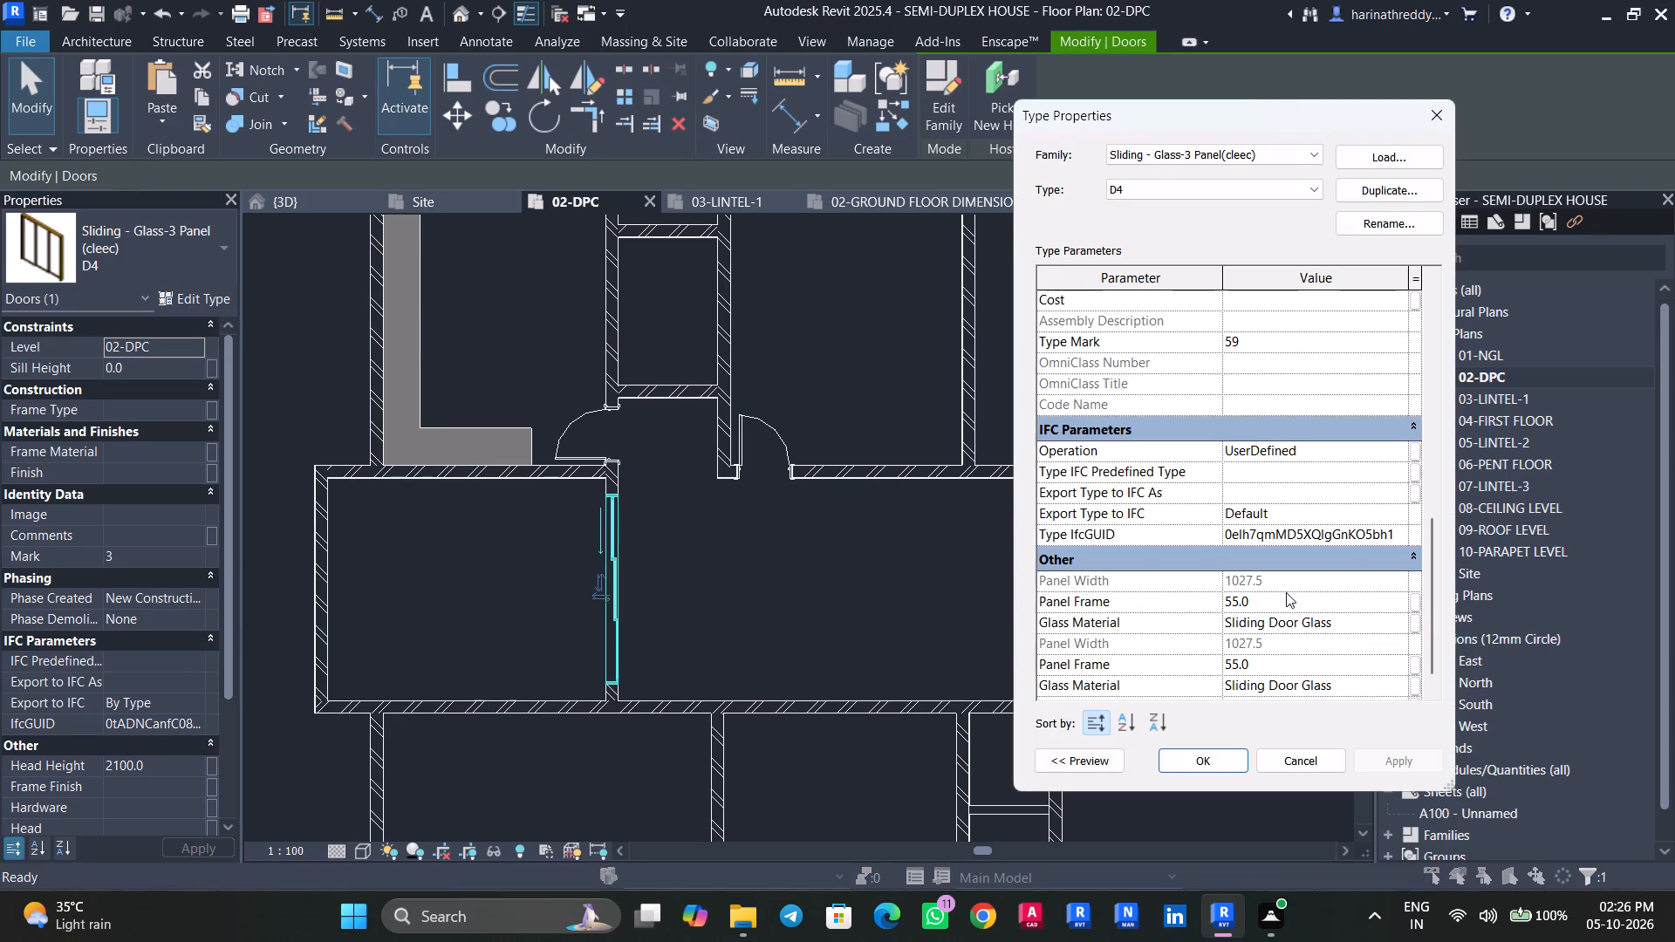
pyautogui.scroll(-5, 1286, 592)
pyautogui.scroll(7, 1273, 602)
pyautogui.scroll(-1, 1273, 602)
pyautogui.scroll(2, 1273, 602)
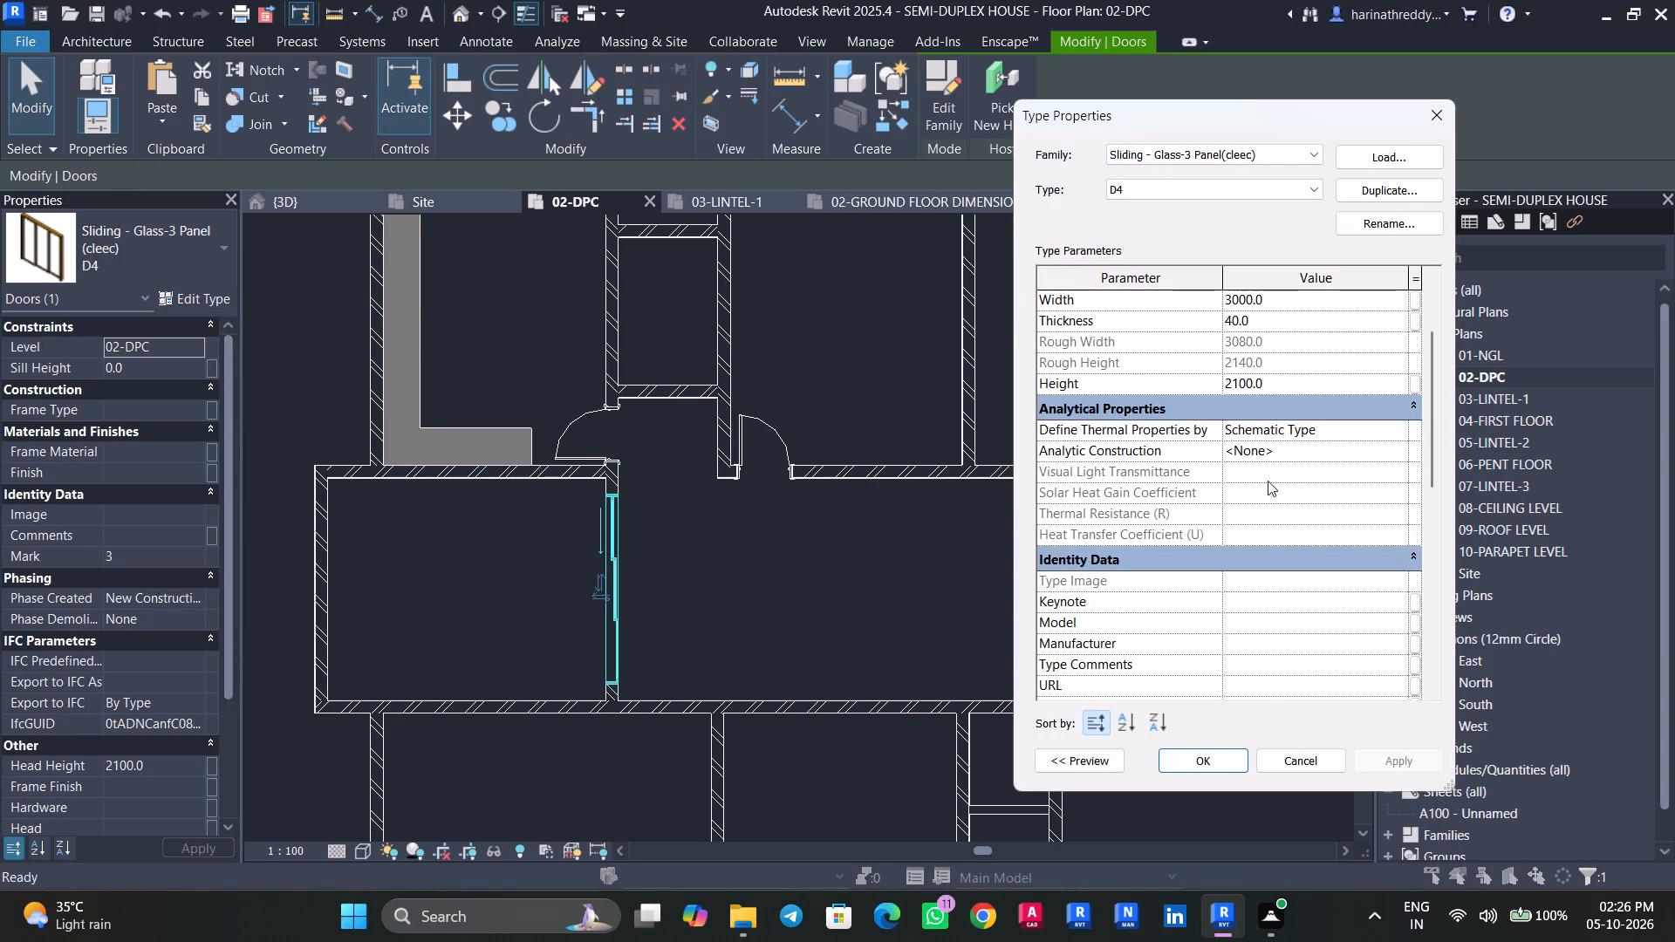
pyautogui.click(1293, 392)
pyautogui.write('2400')
pyautogui.click(1385, 783)
pyautogui.click(1401, 759)
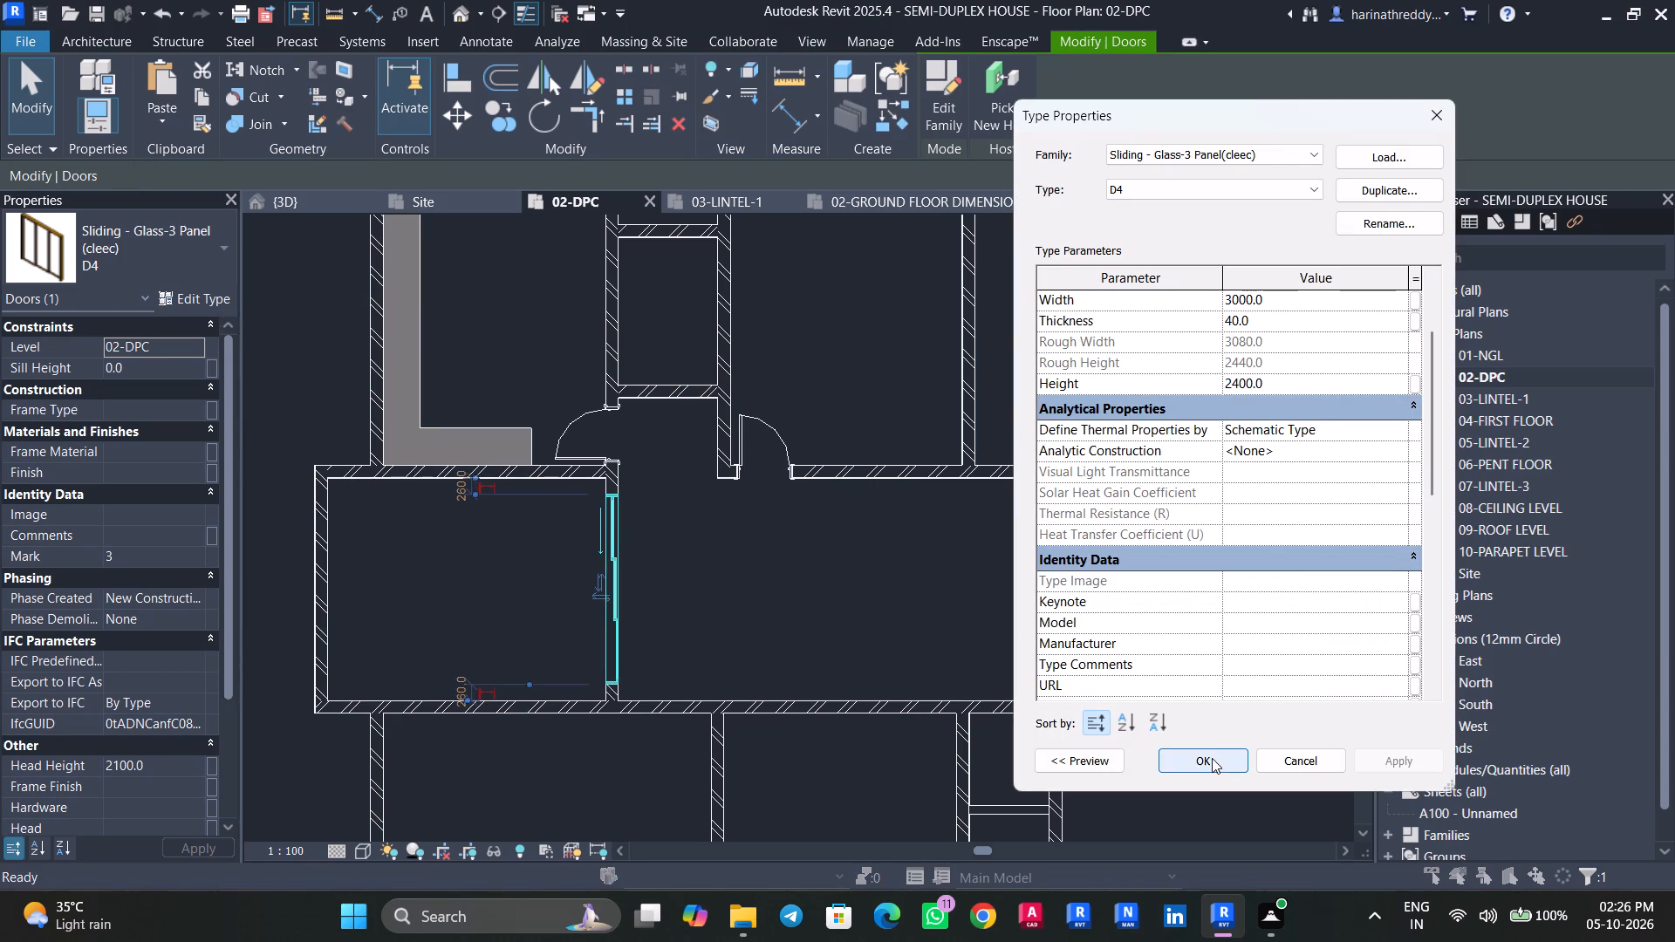
pyautogui.click(1212, 758)
pyautogui.press('Escape')
pyautogui.press('Escape')
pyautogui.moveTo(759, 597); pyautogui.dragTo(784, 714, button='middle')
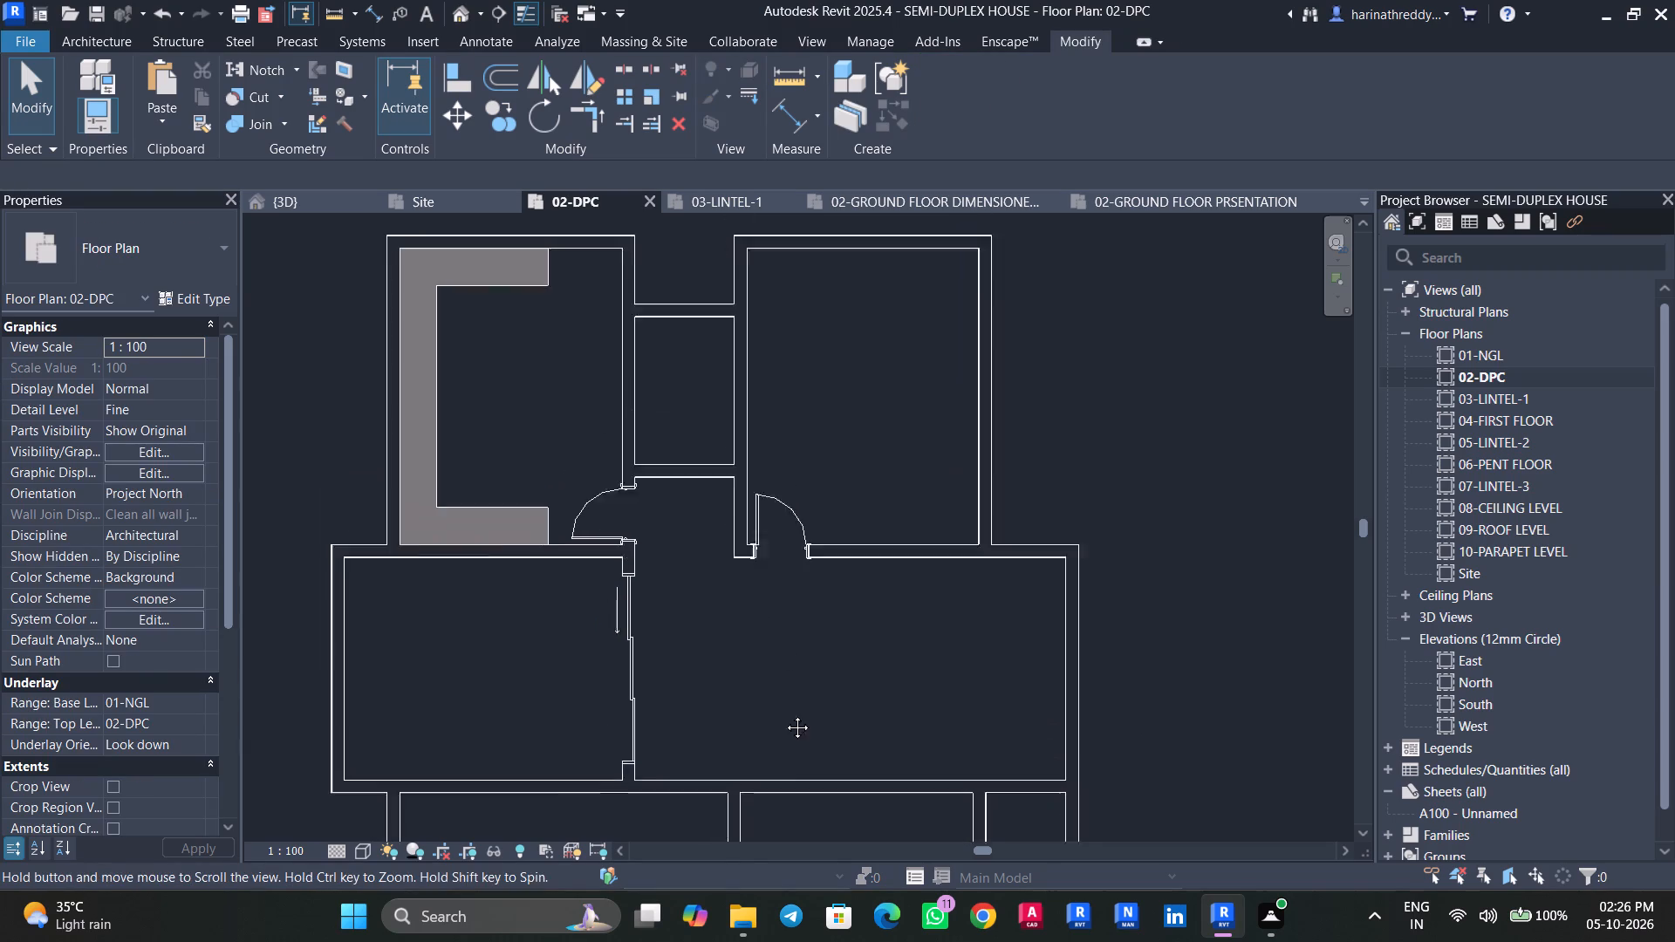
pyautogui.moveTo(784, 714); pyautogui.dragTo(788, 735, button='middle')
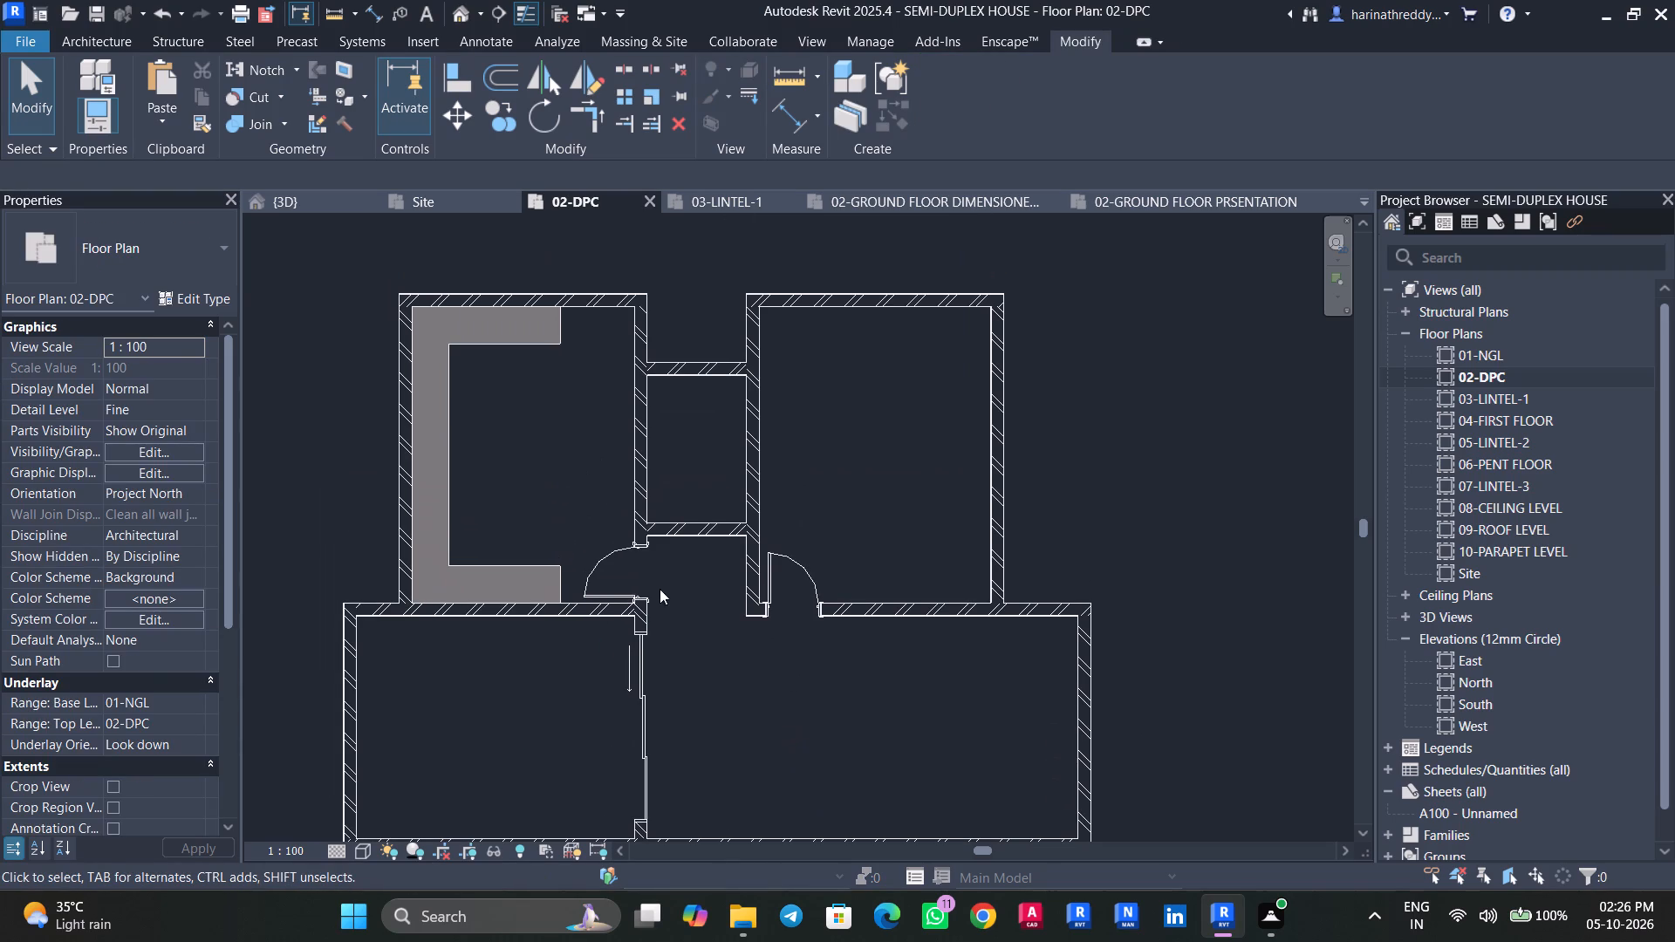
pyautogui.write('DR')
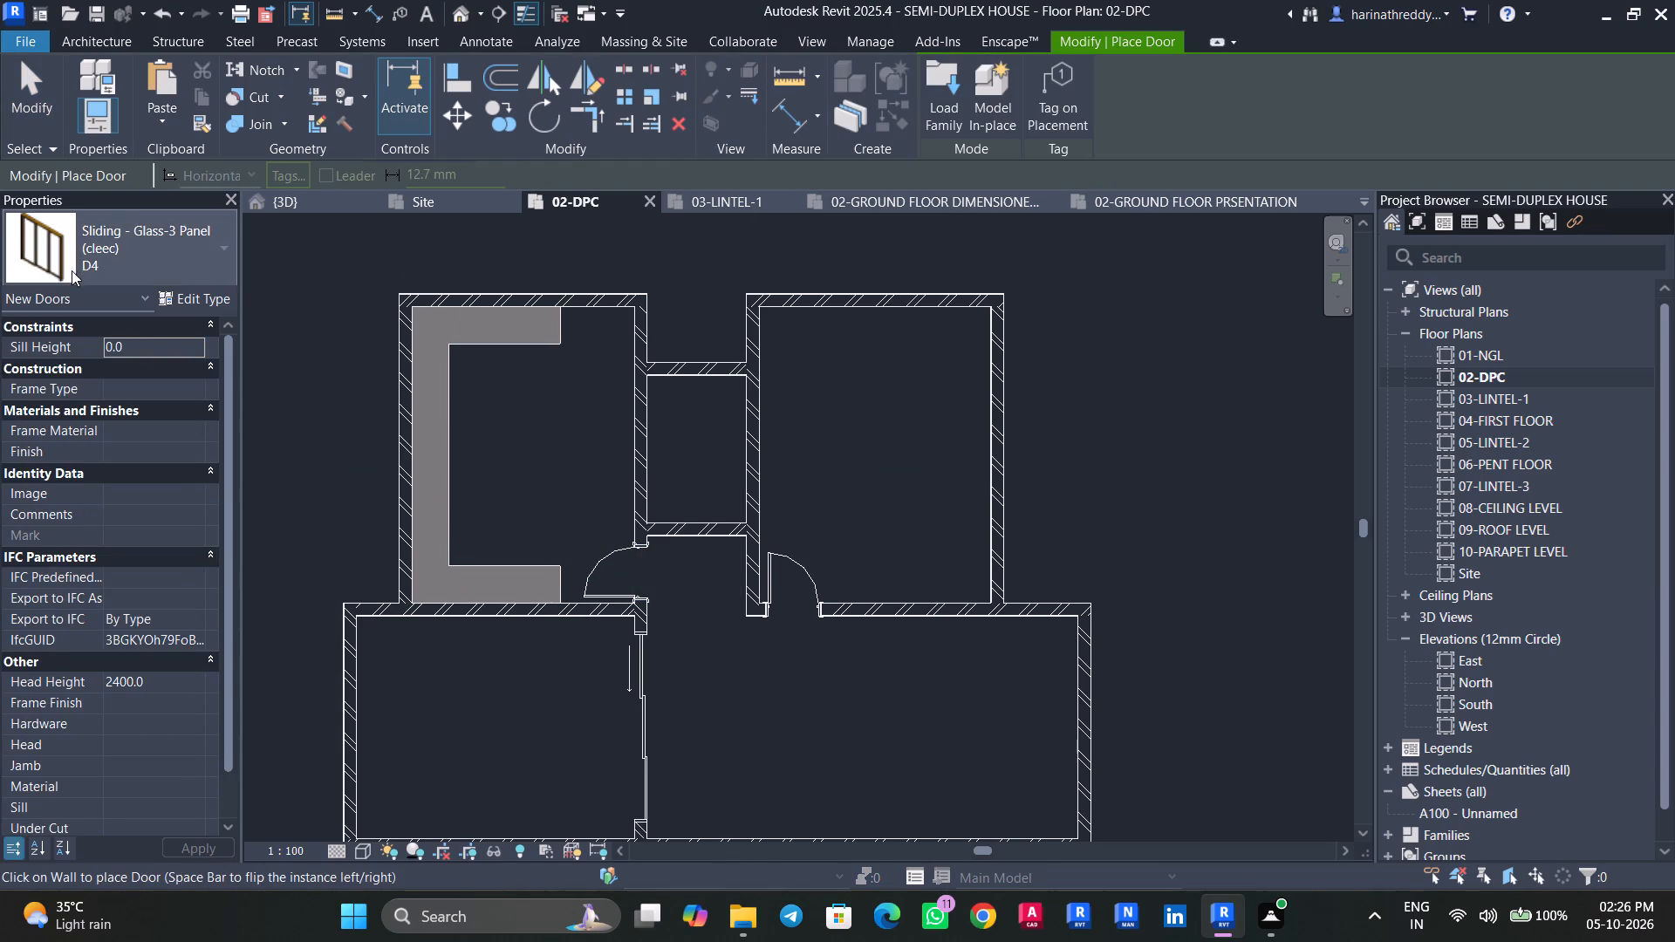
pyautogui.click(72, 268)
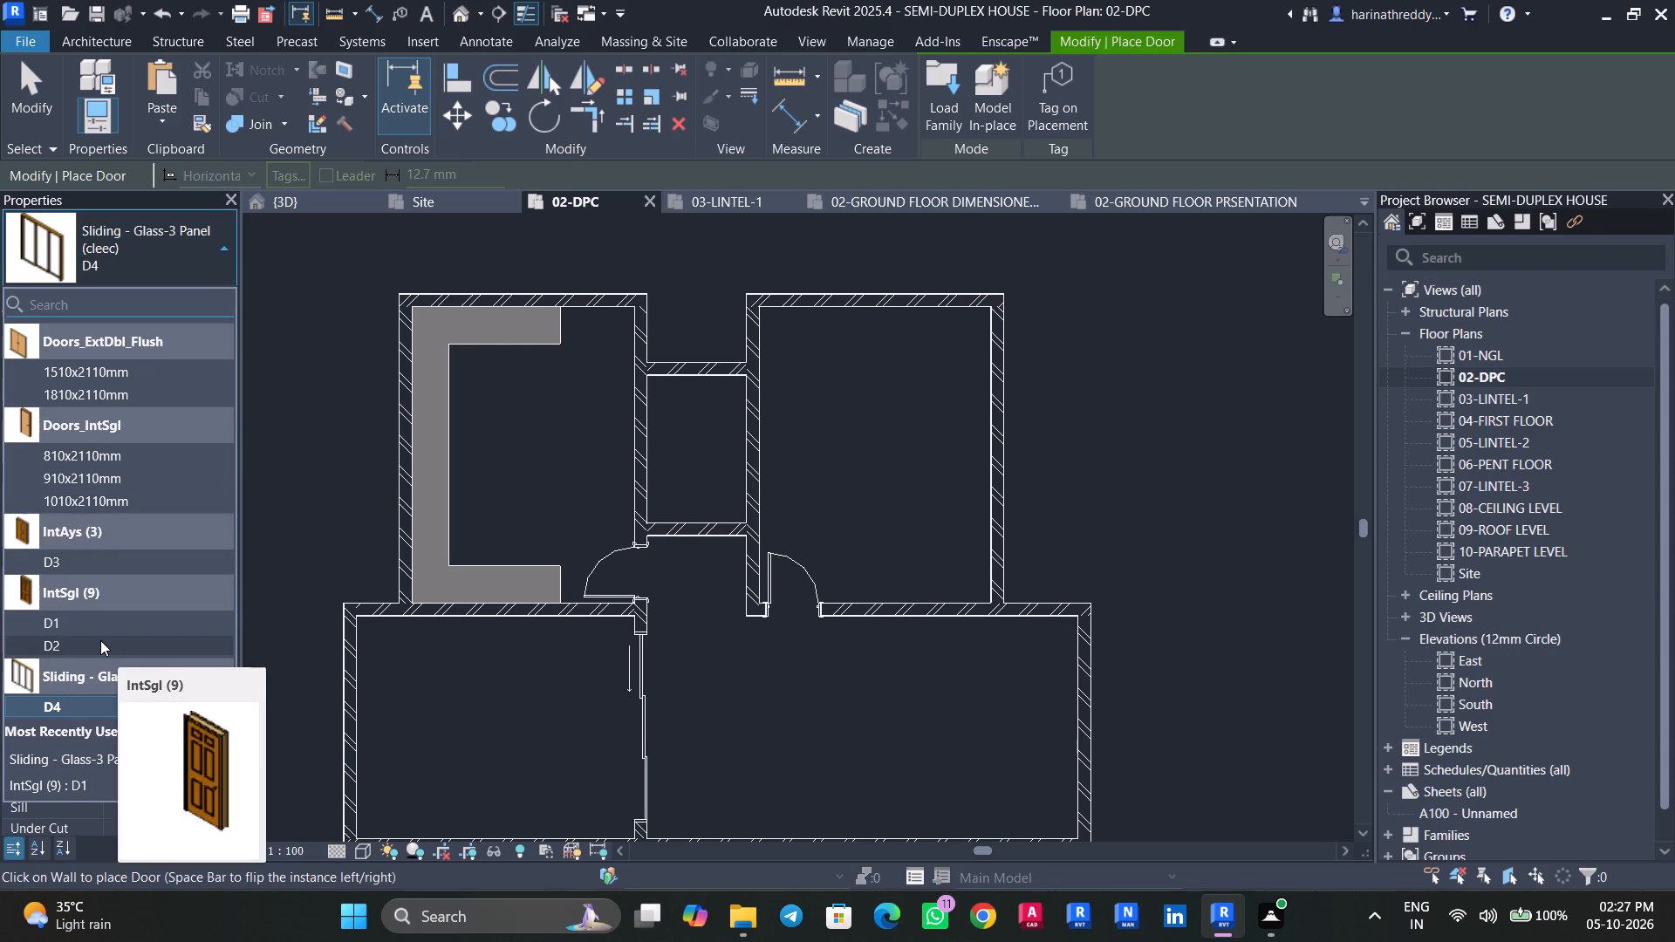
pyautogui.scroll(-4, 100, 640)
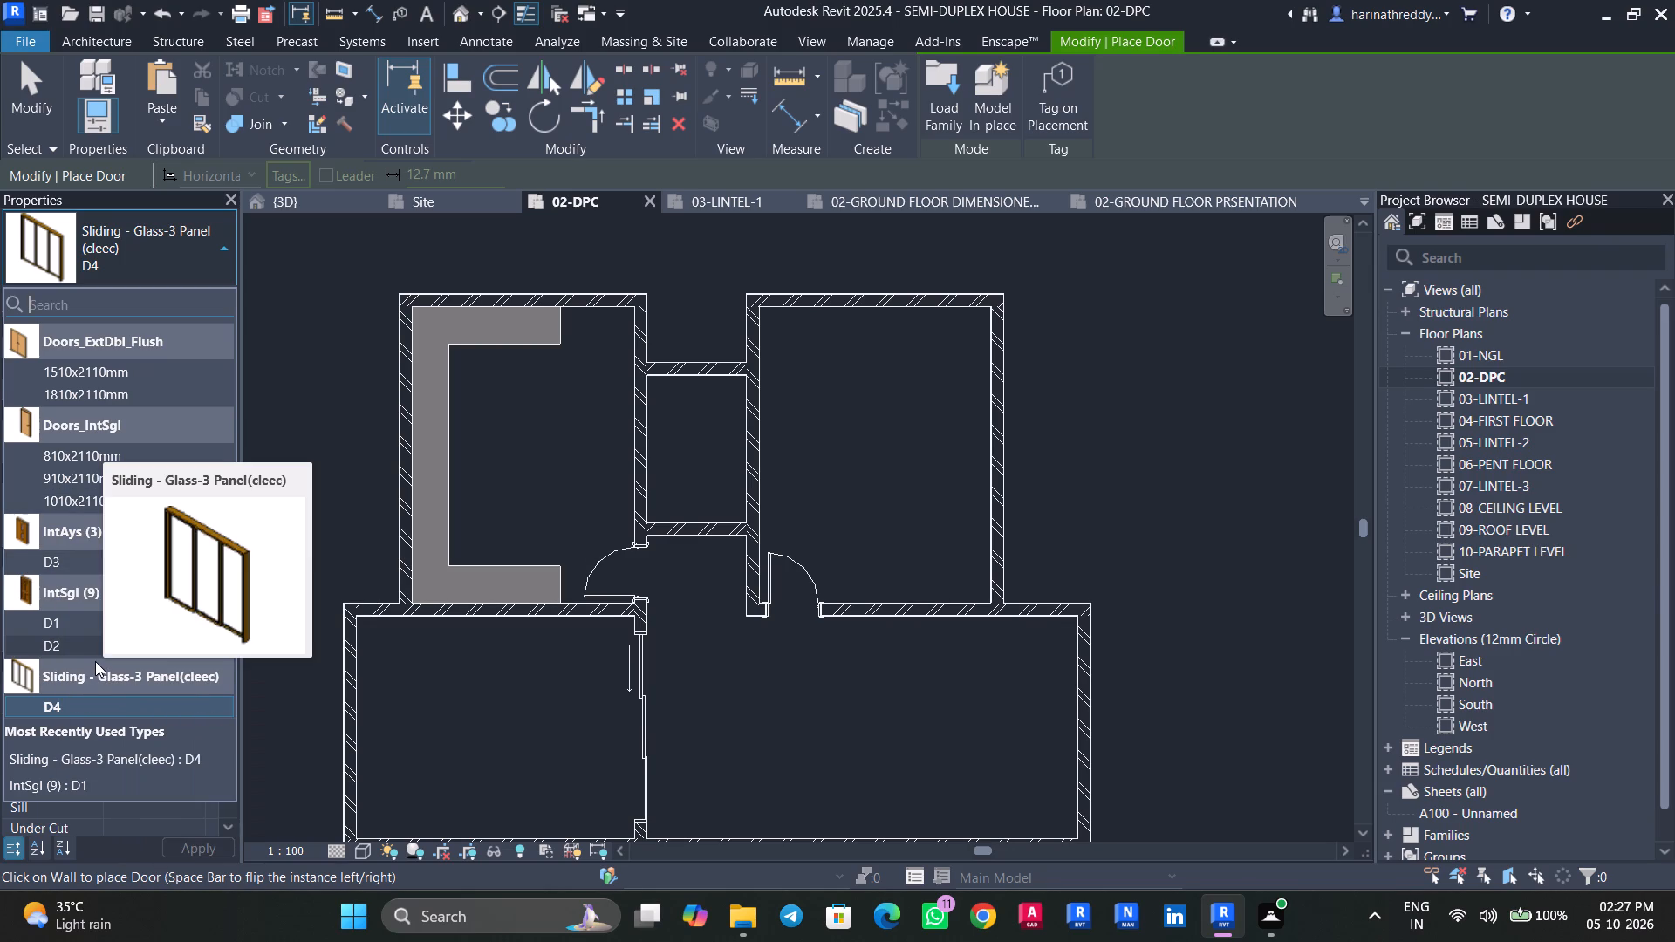
# In the REVIT MINI project's 02-GROUND FLOOR PRSENTATION plan, check the type of the double-leaf door between the lobby and ante room.
pyautogui.click(1167, 208)
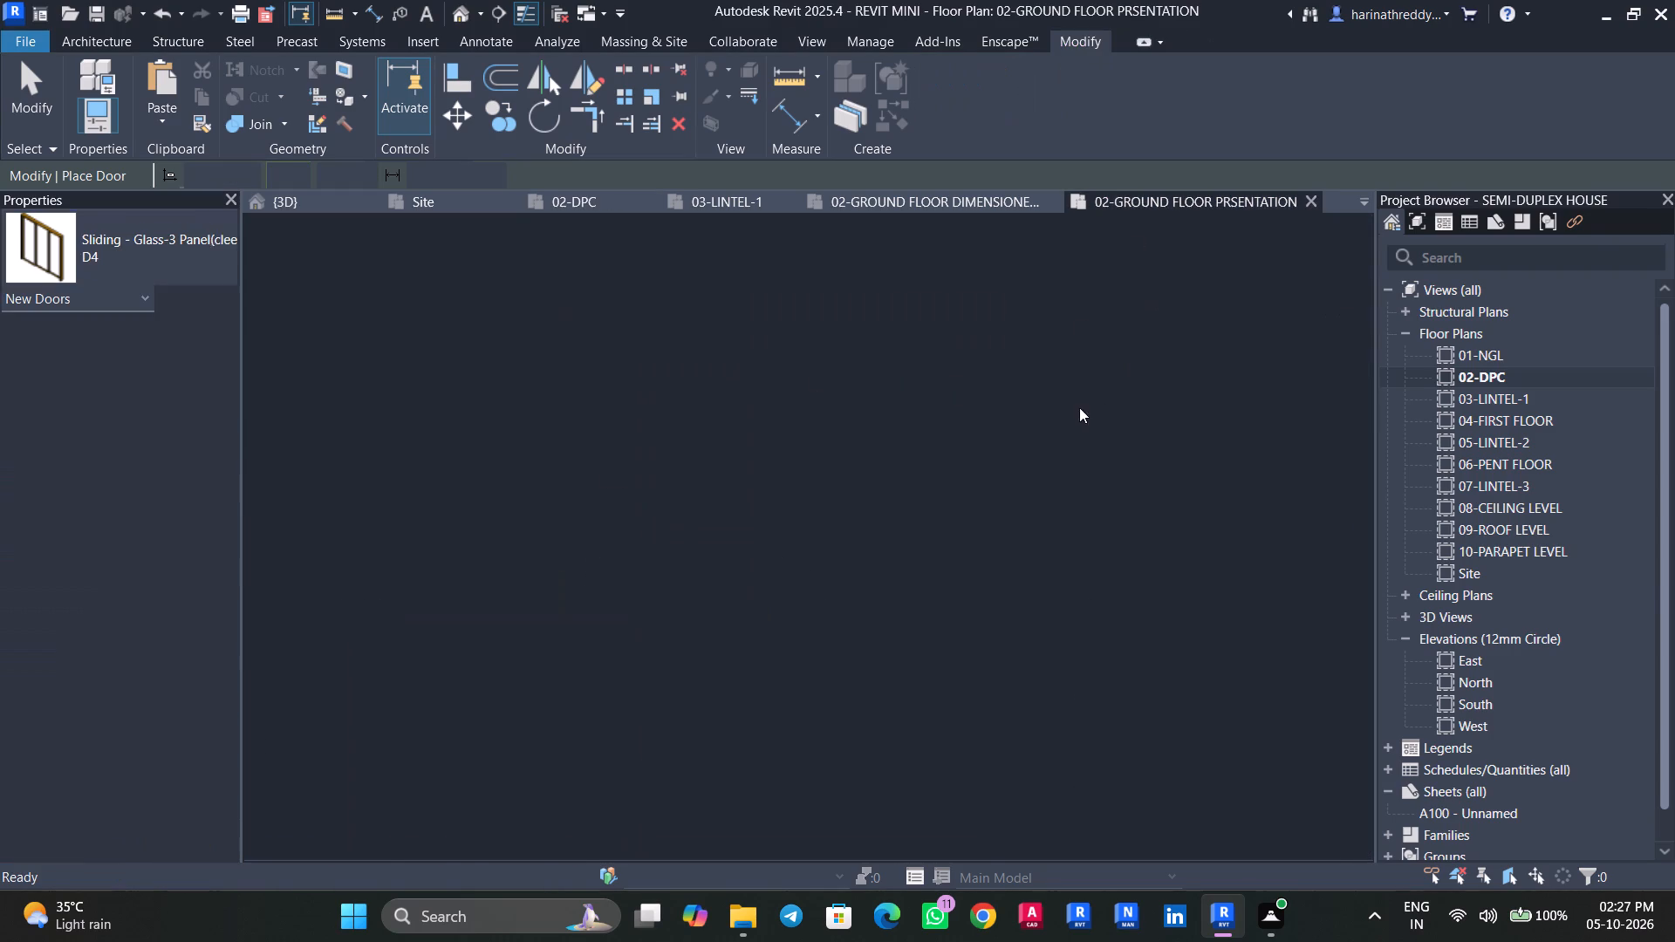
pyautogui.scroll(6, 732, 461)
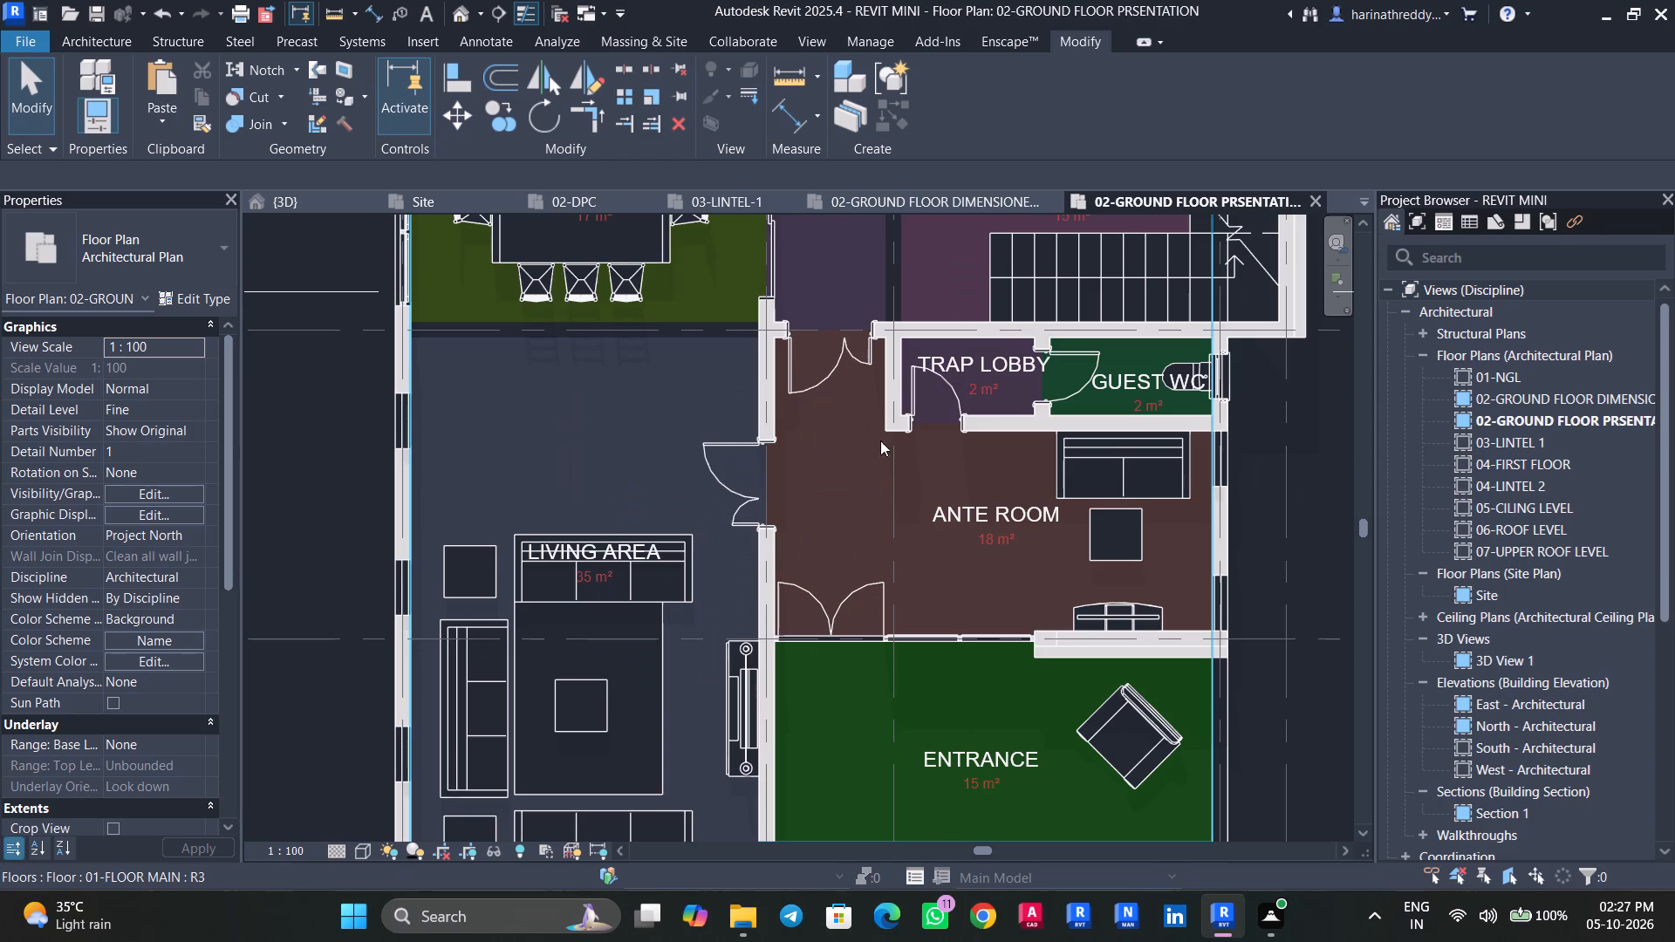
pyautogui.scroll(7, 943, 388)
pyautogui.moveTo(861, 351); pyautogui.dragTo(896, 565, button='middle')
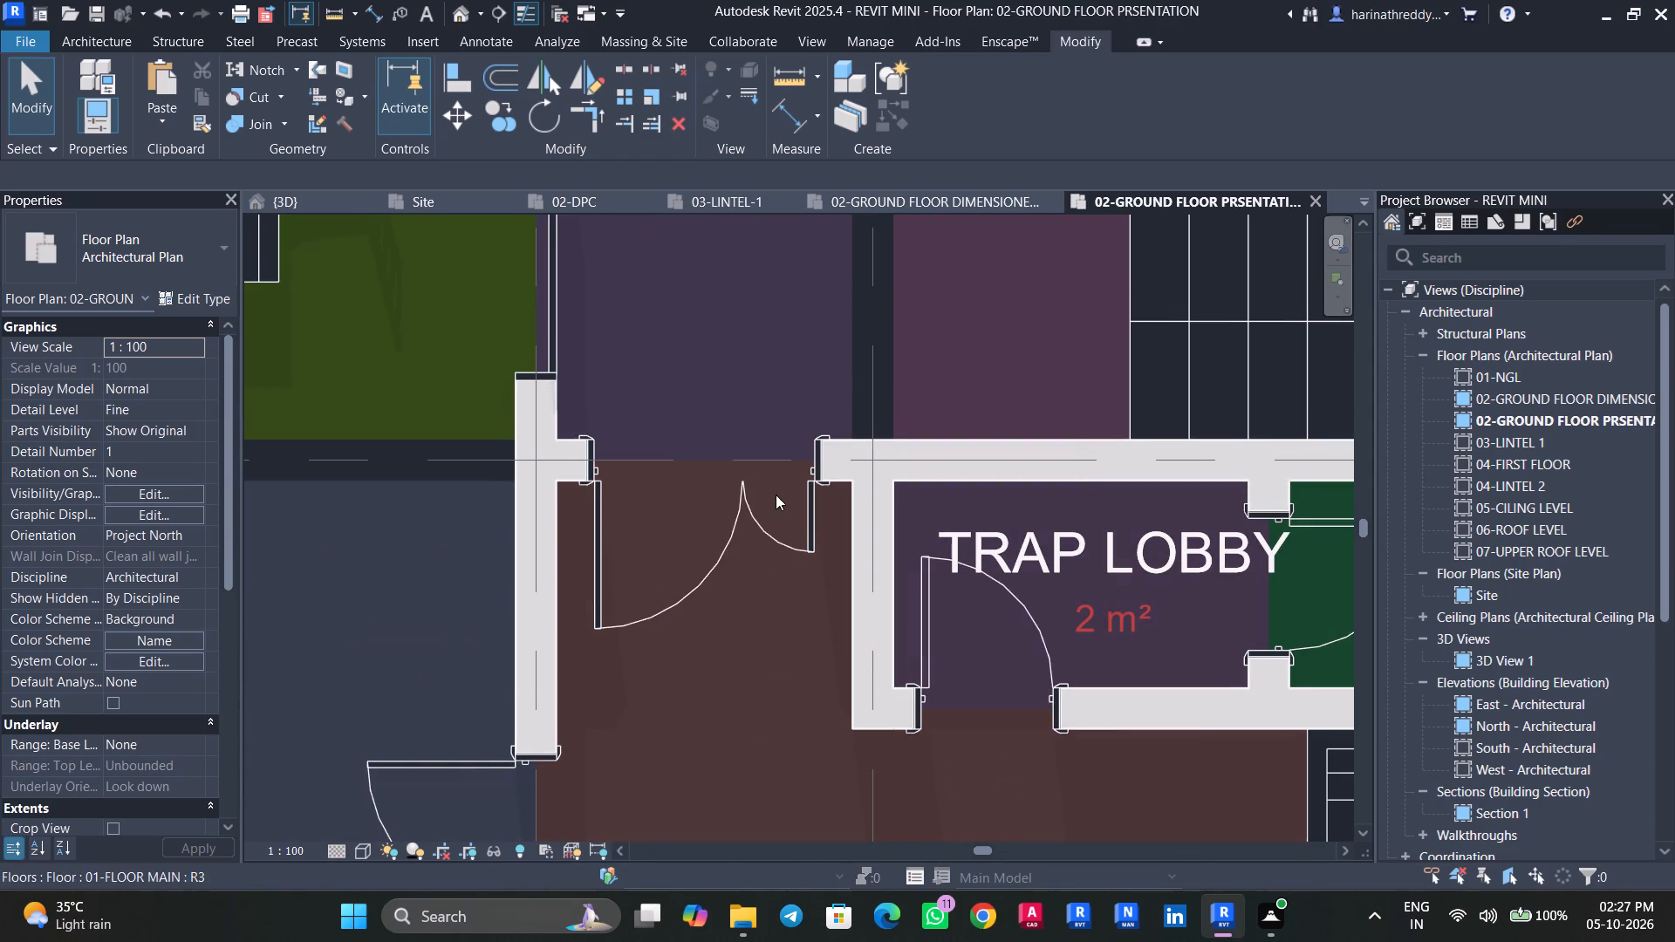
pyautogui.click(749, 513)
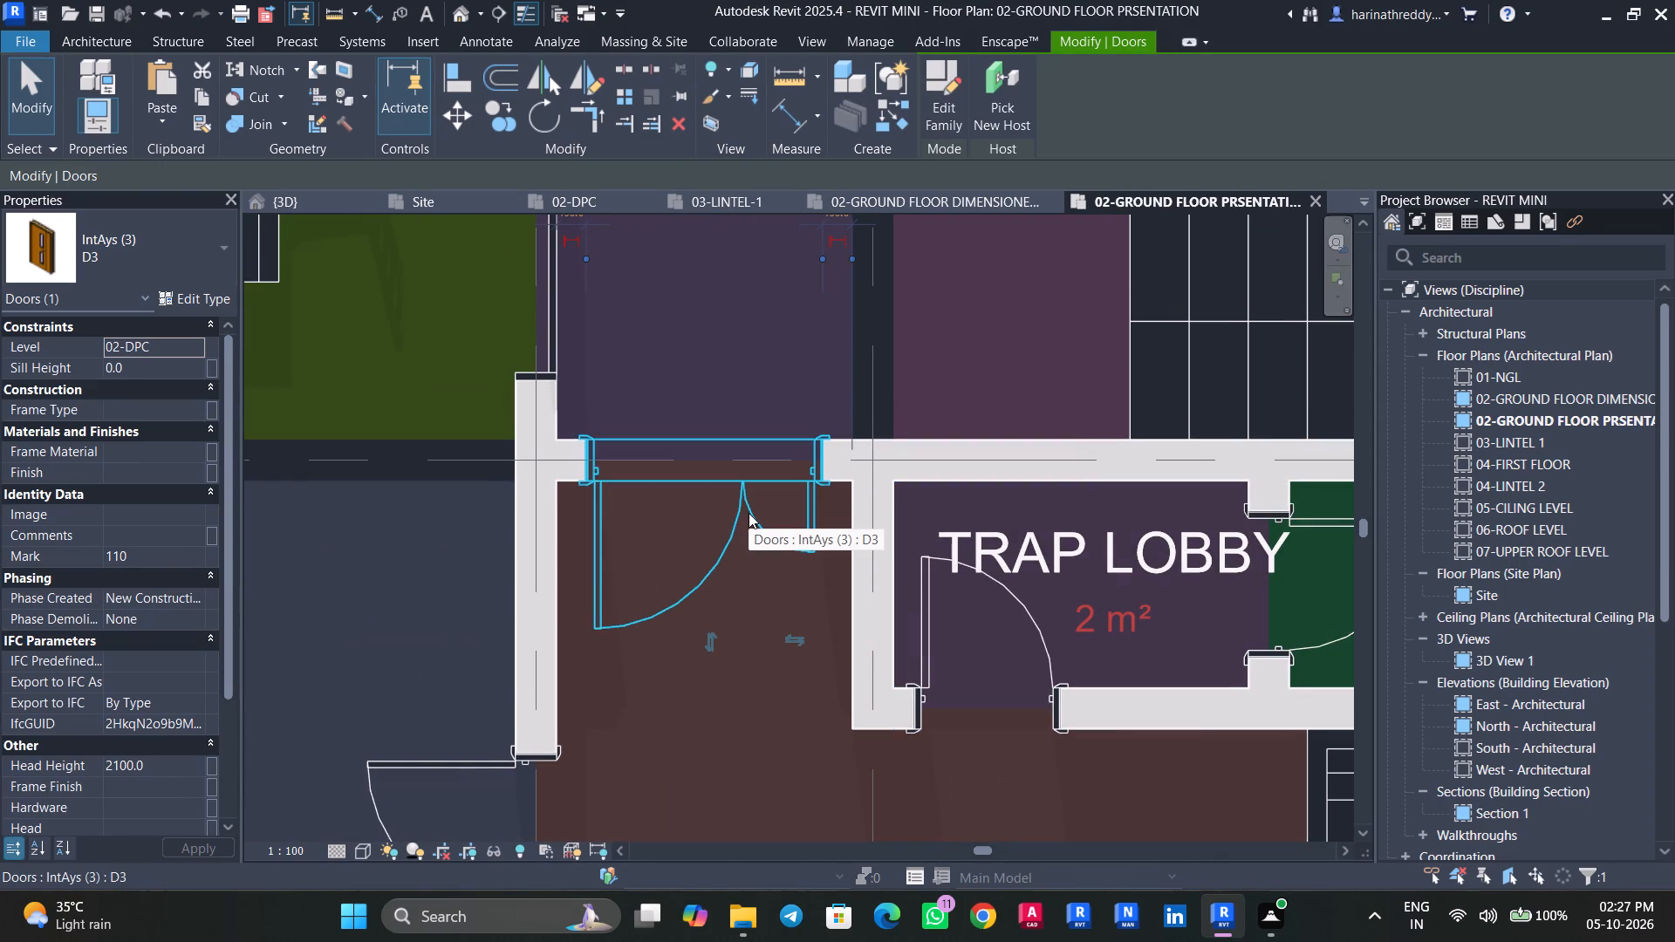
pyautogui.press('Escape')
pyautogui.press('Escape')
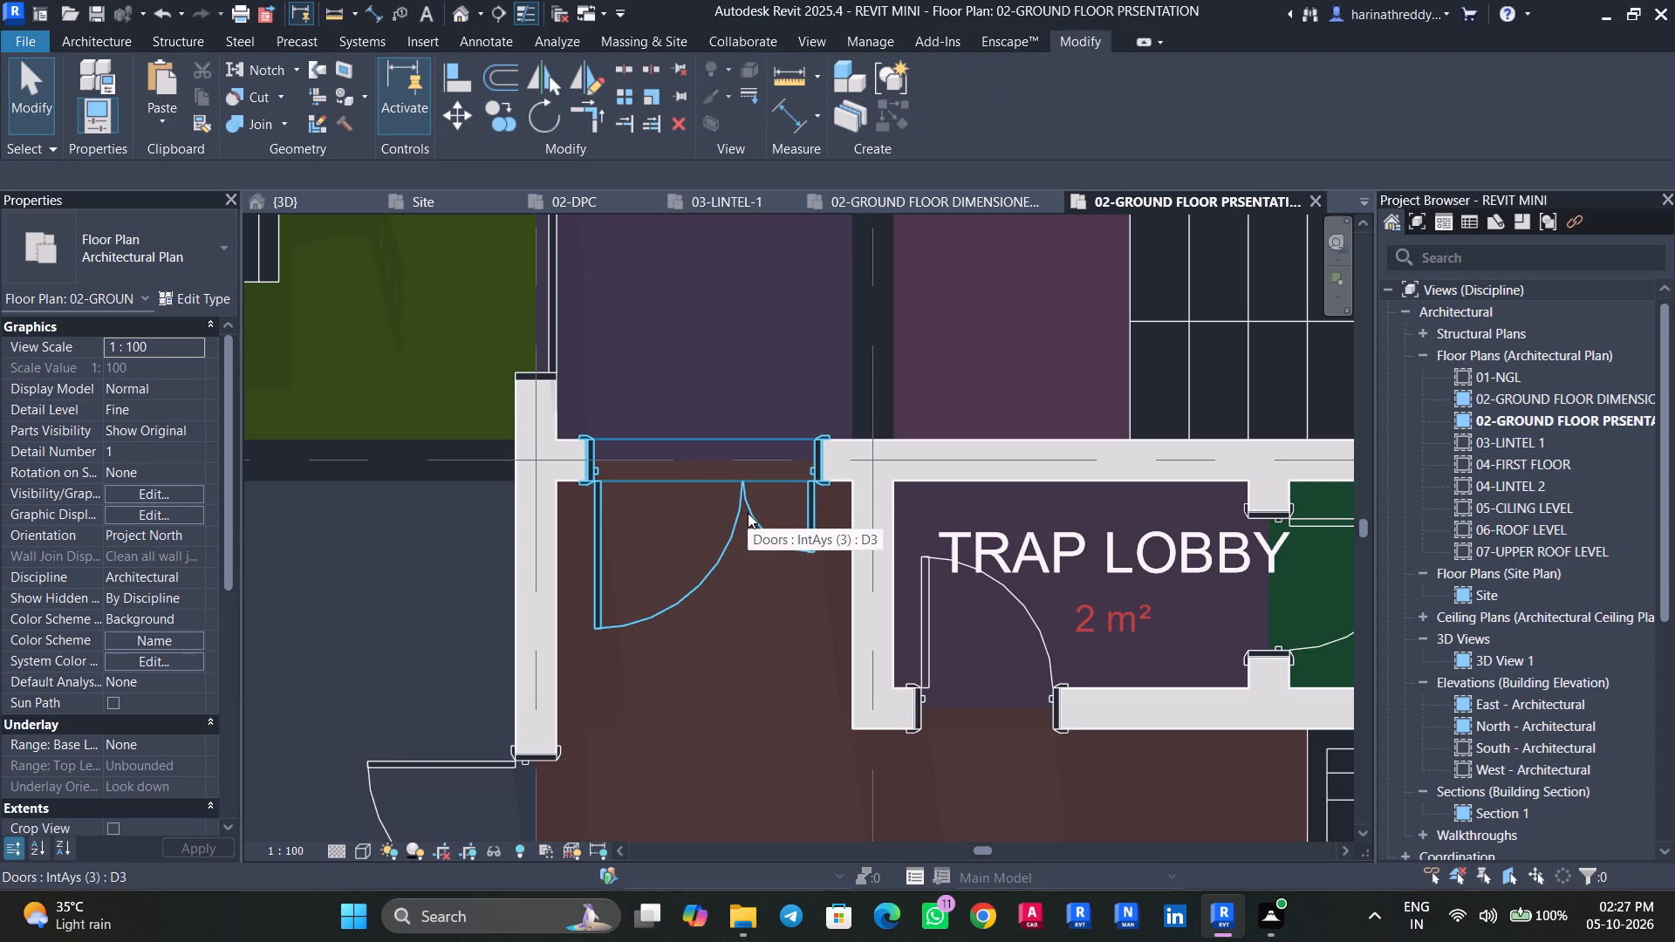
# Copy the wall north of the trap lobby and the curtain wall between the ante room and entrance to the clipboard.
pyautogui.click(934, 465)
pyautogui.scroll(-3, 934, 481)
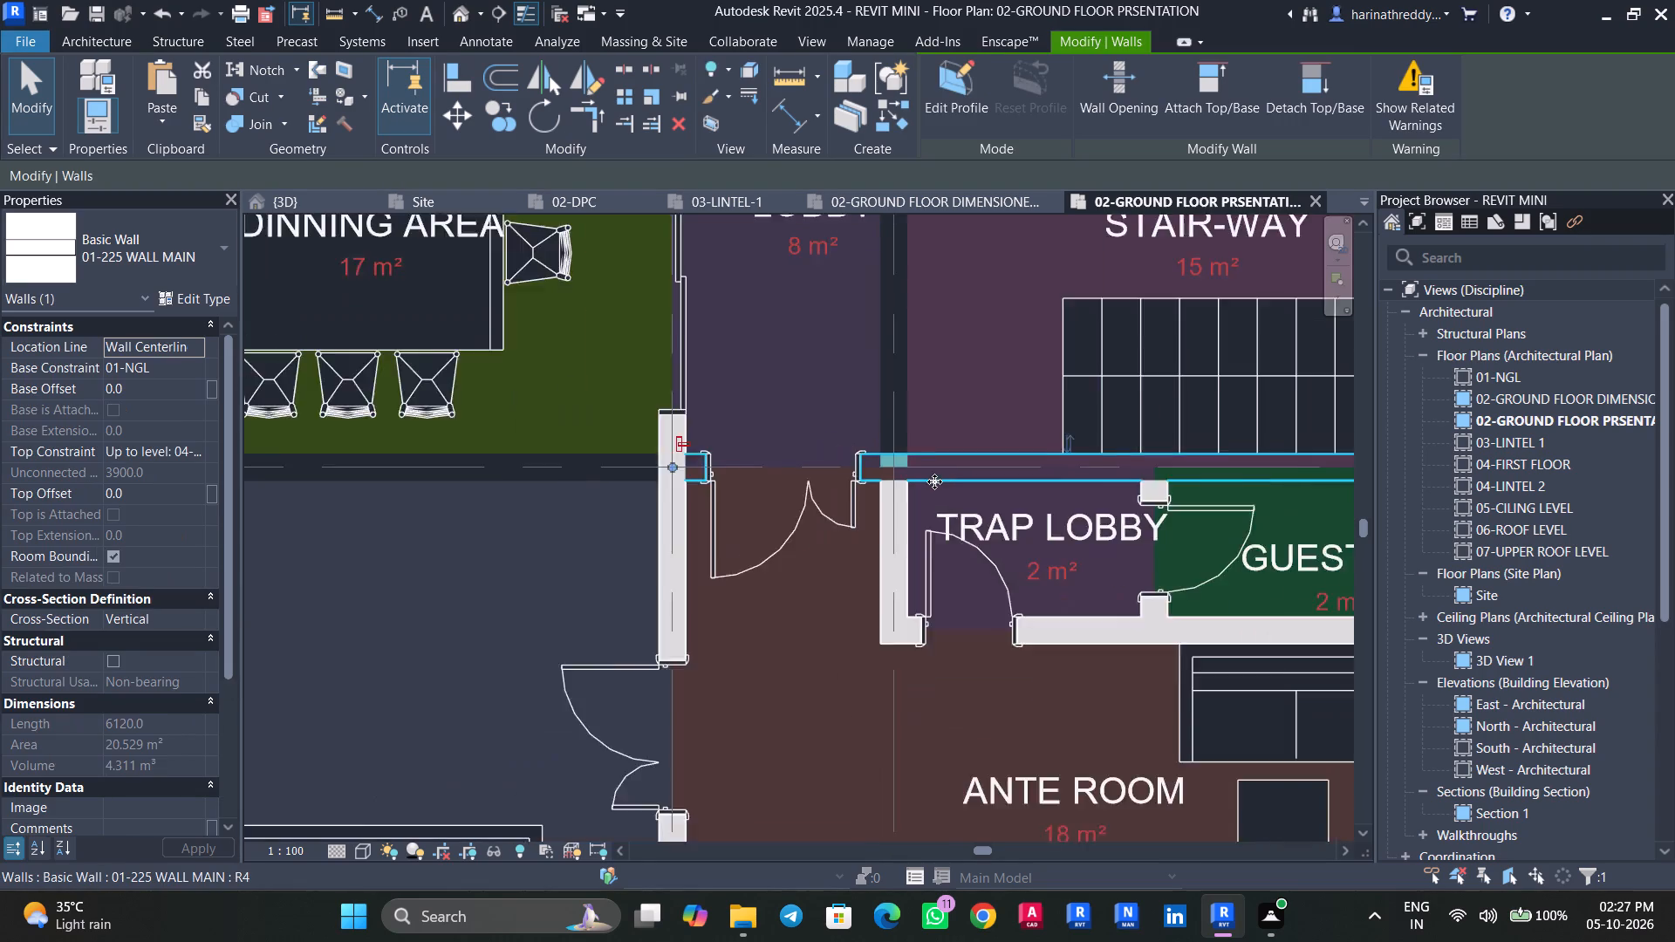
pyautogui.scroll(-4, 934, 481)
pyautogui.moveTo(961, 599); pyautogui.dragTo(977, 312, button='middle')
pyautogui.scroll(3, 988, 495)
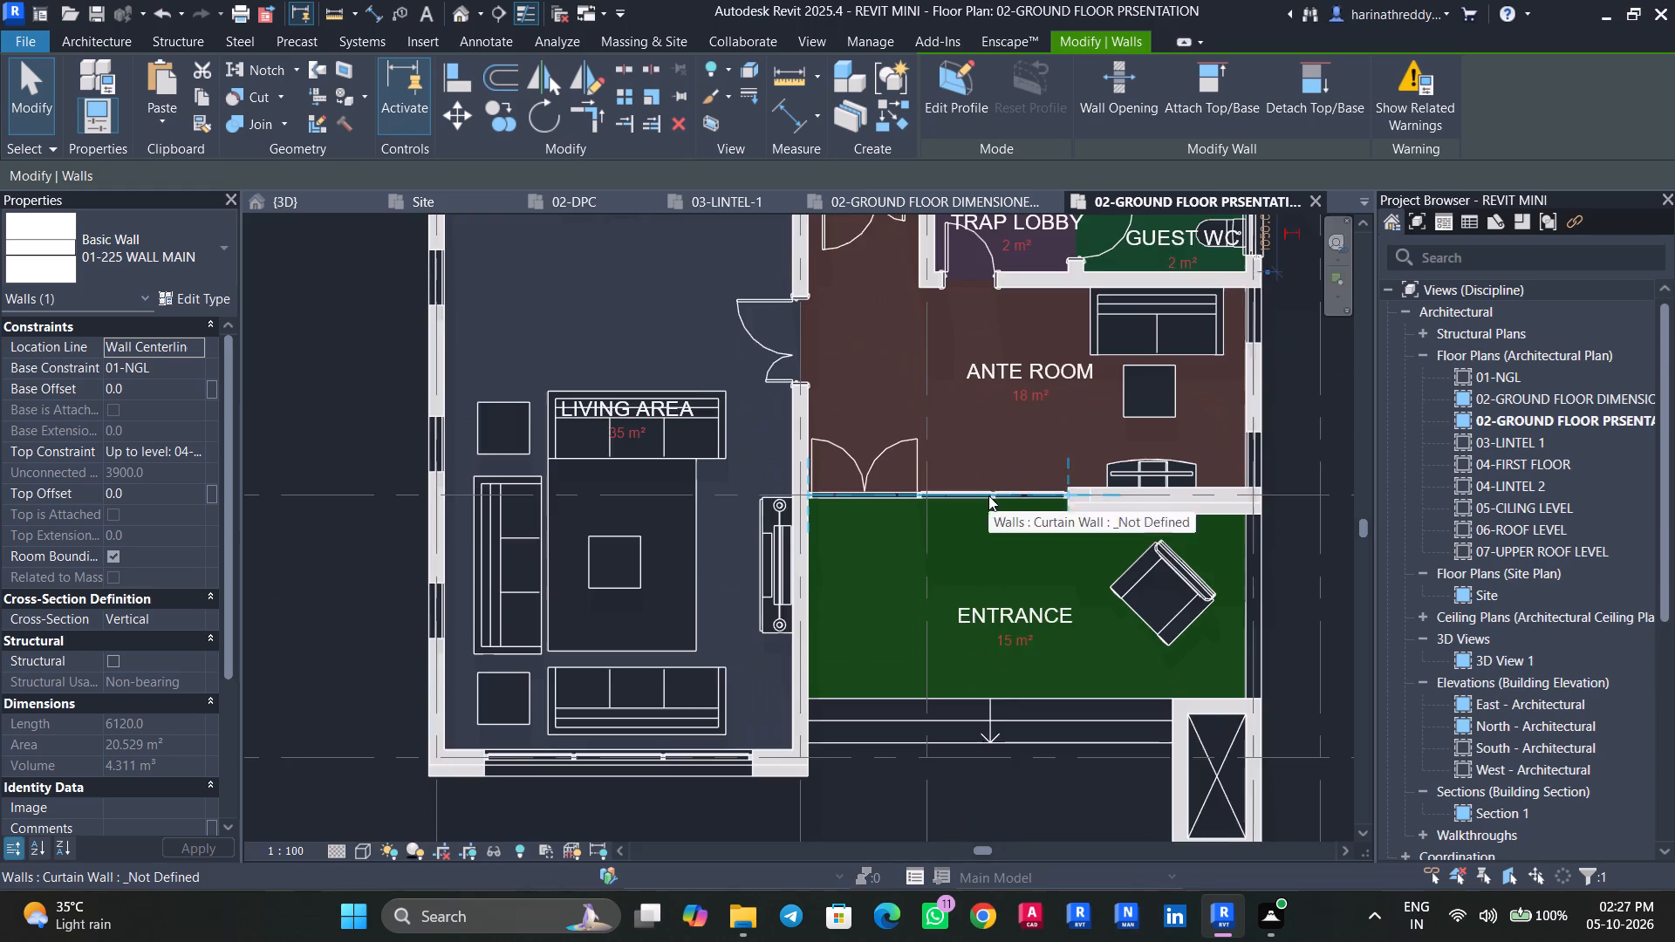
pyautogui.scroll(5, 988, 495)
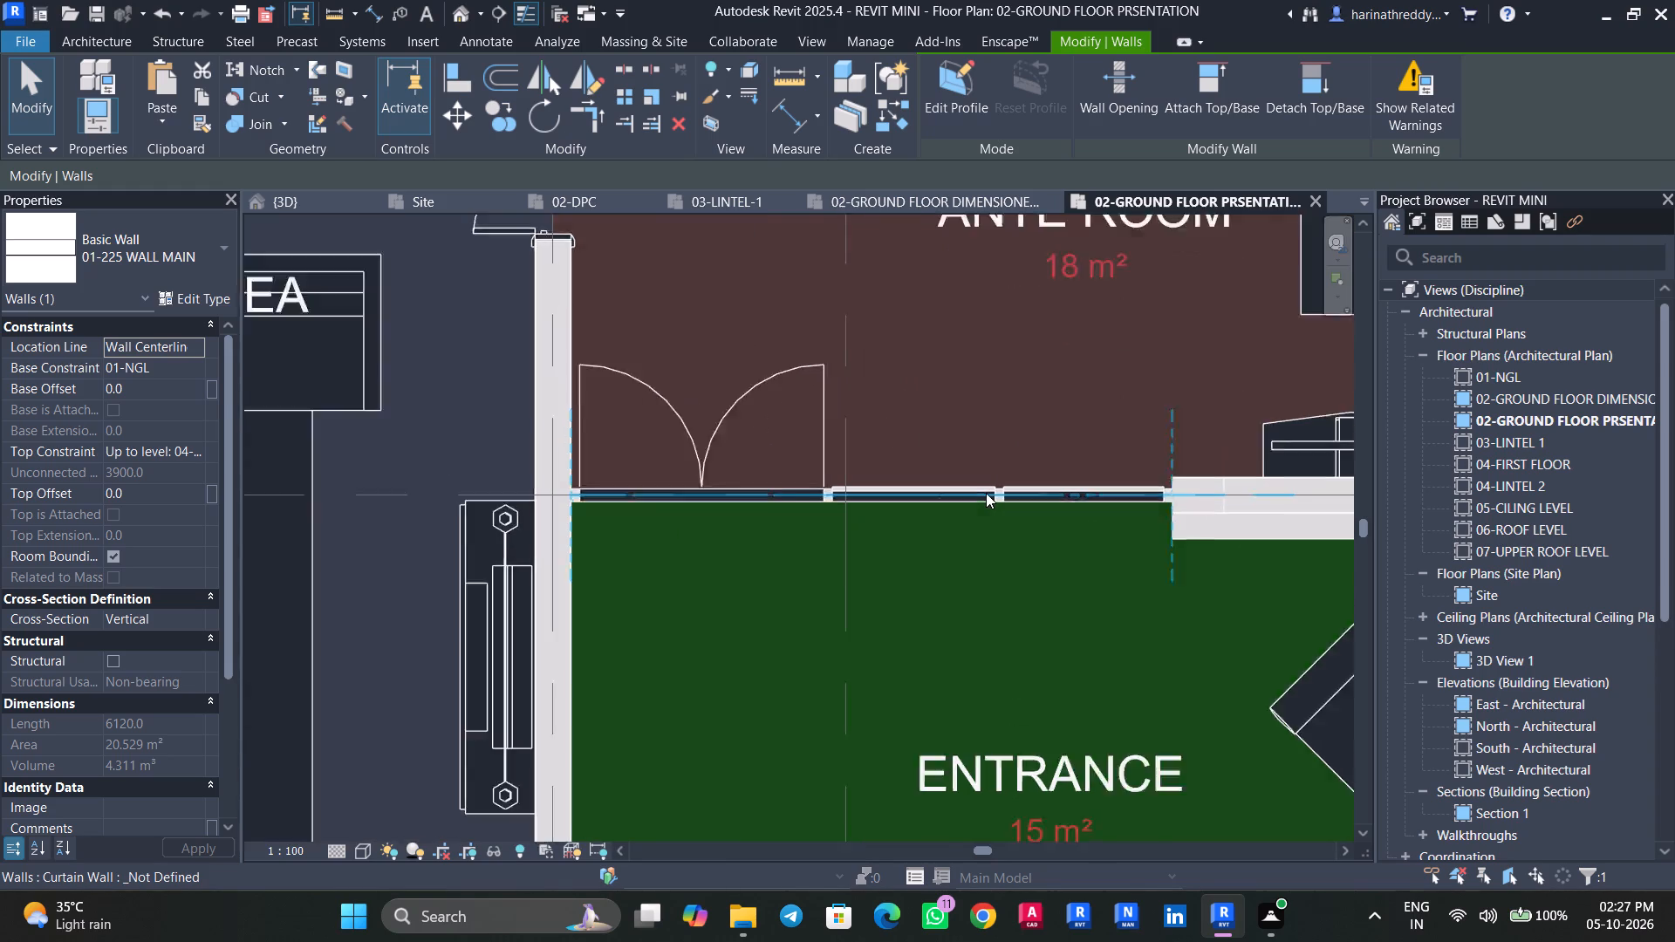
pyautogui.press('Tab')
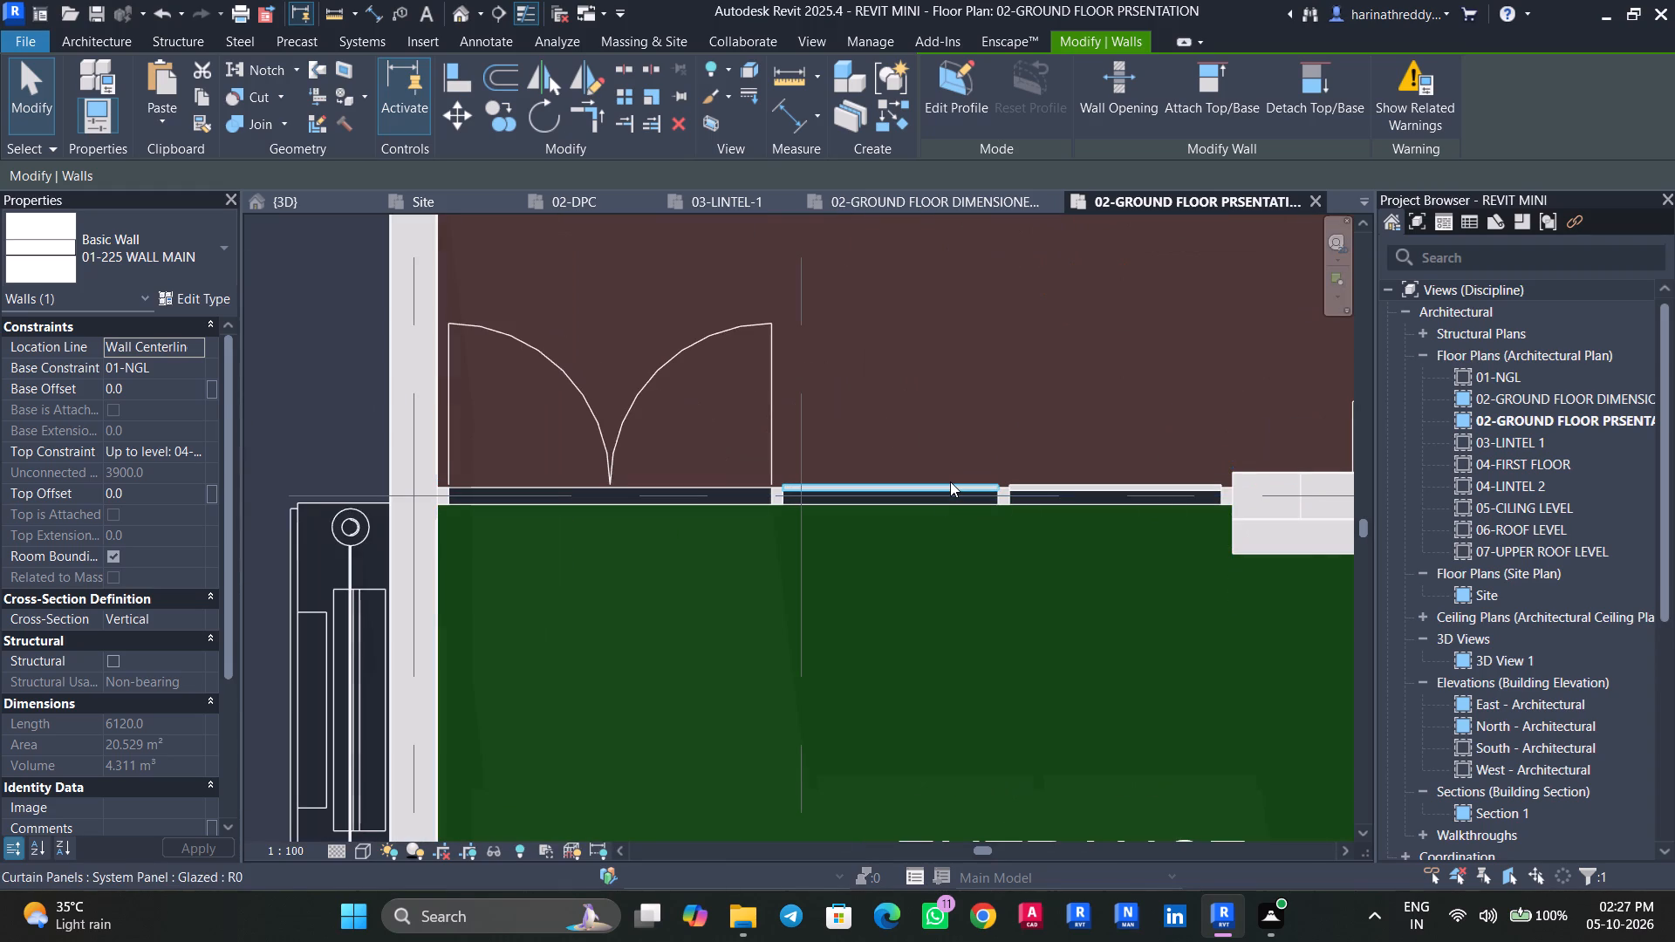
pyautogui.press('Tab')
pyautogui.press('Tab')
pyautogui.press('Tab')
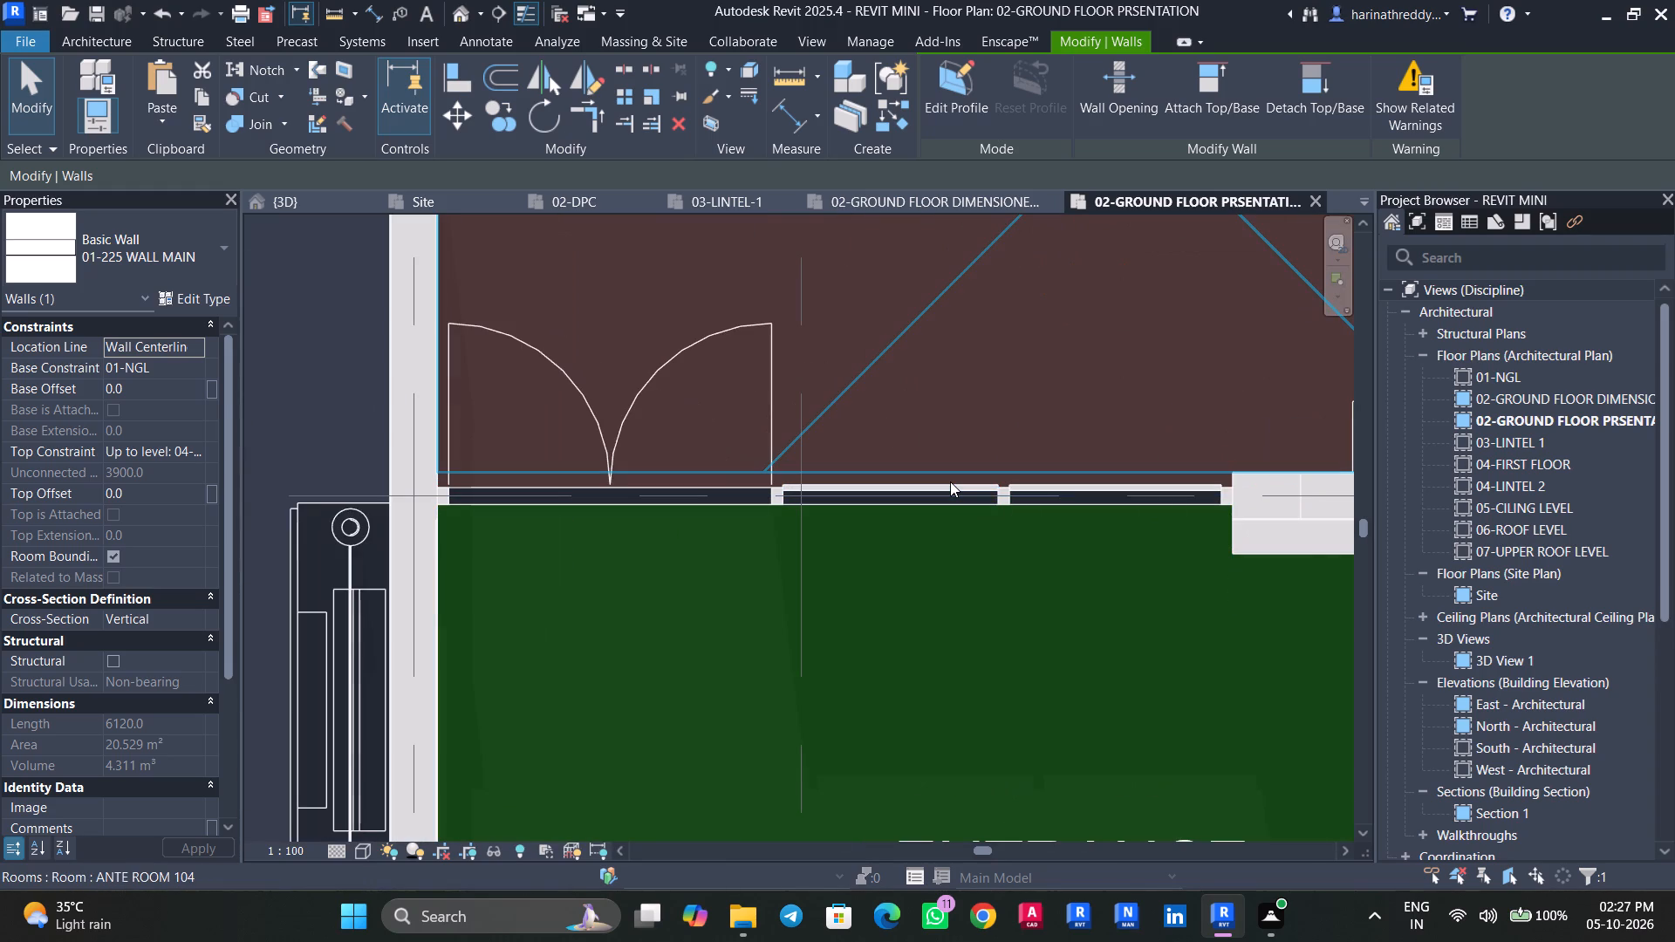
pyautogui.scroll(-9, 950, 481)
pyautogui.moveTo(962, 446); pyautogui.dragTo(955, 461, button='middle')
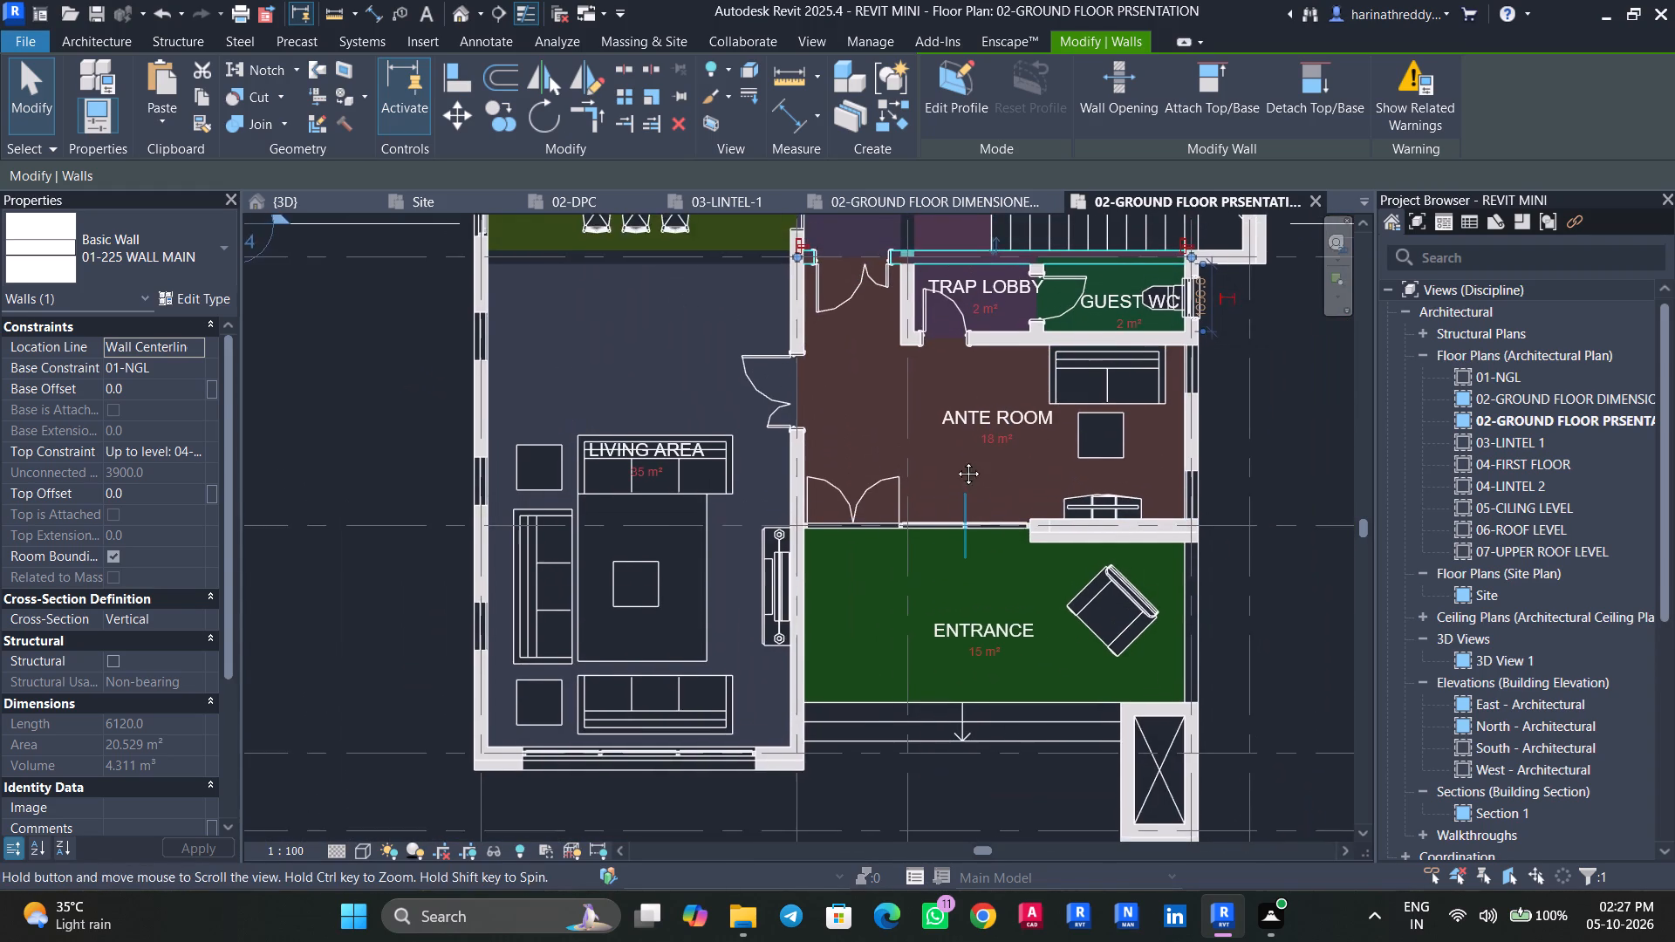
pyautogui.moveTo(955, 461); pyautogui.dragTo(955, 460, button='middle')
pyautogui.scroll(10, 954, 485)
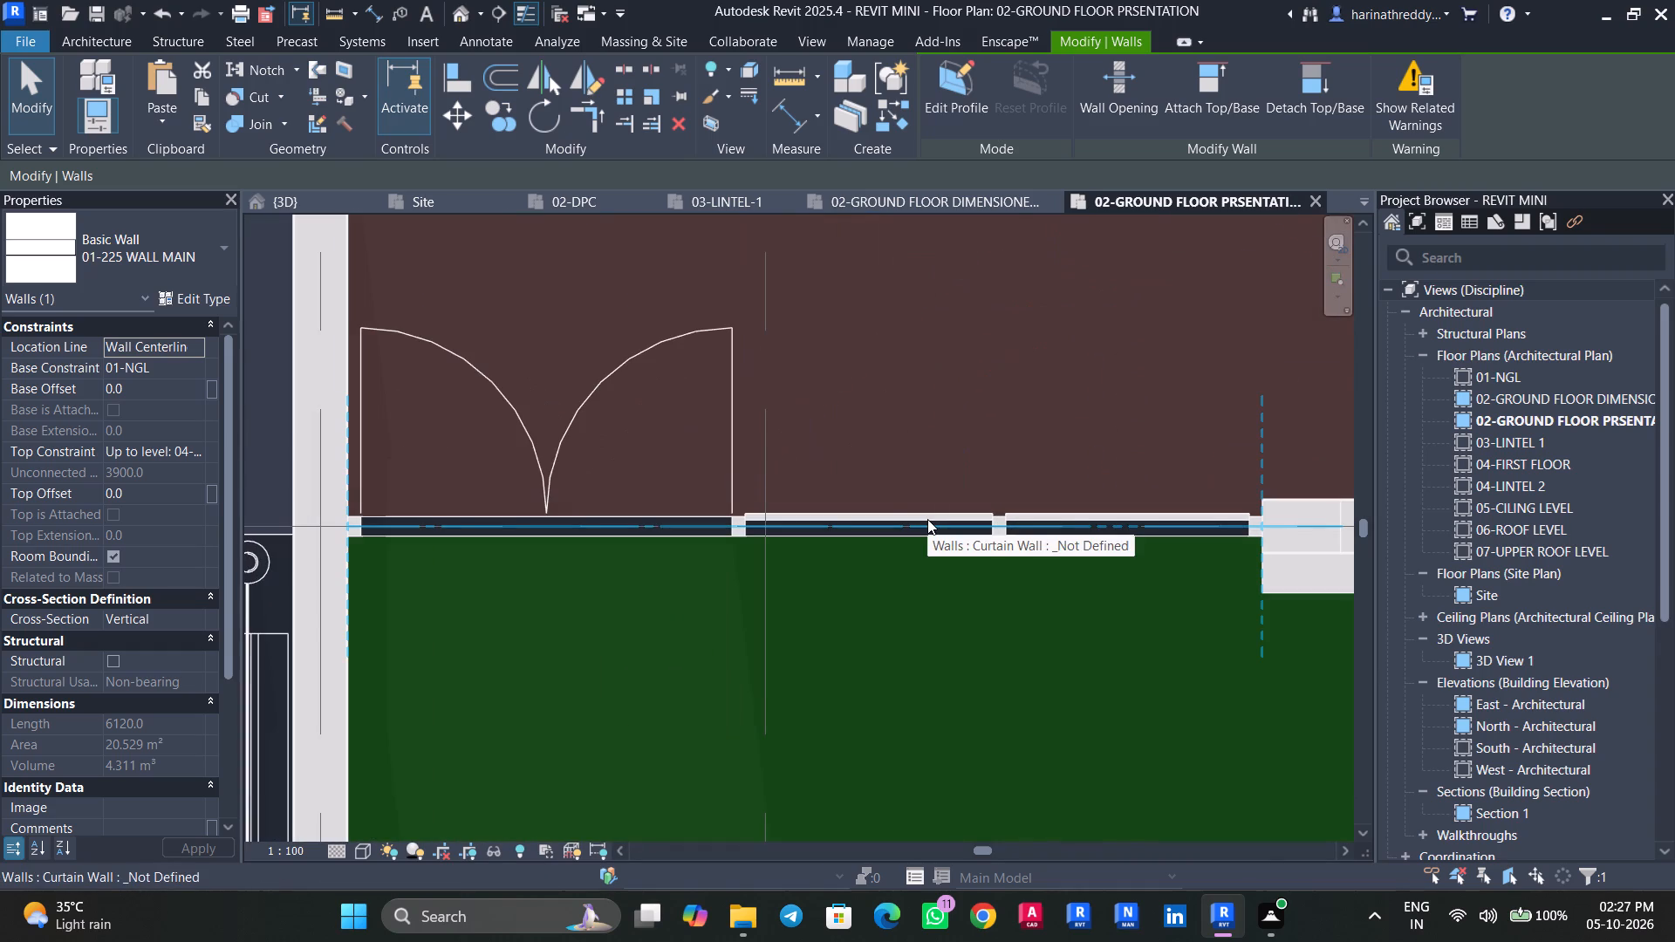
pyautogui.keyDown('ctrl'); pyautogui.click(927, 519); pyautogui.keyUp('ctrl')
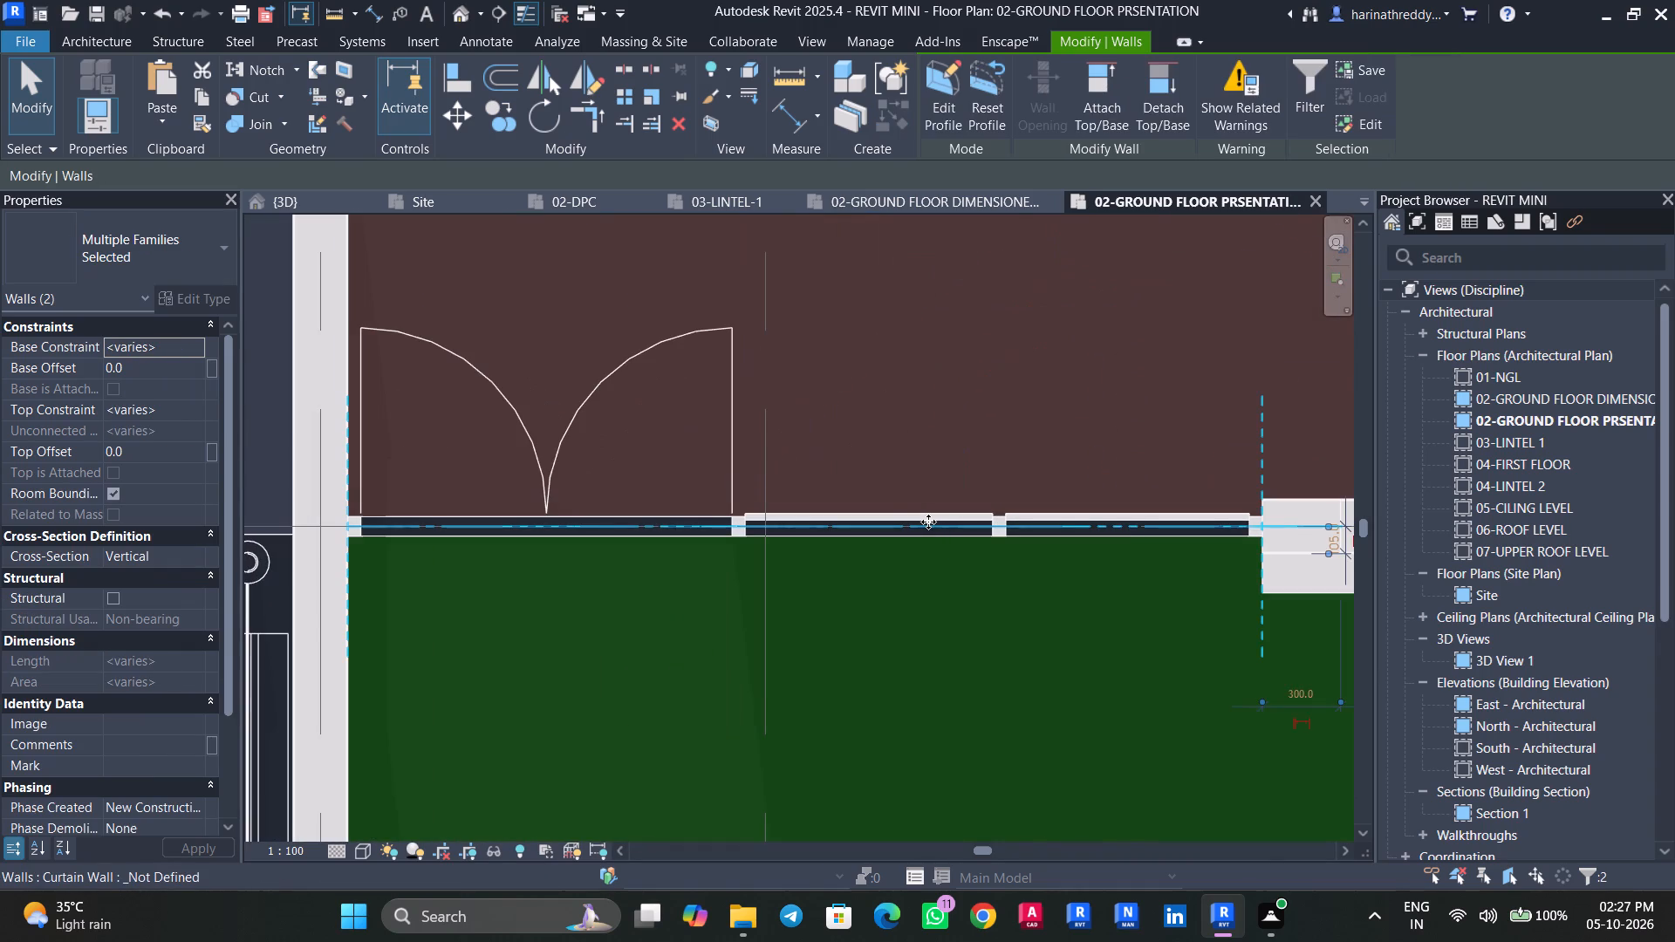
pyautogui.scroll(-11, 922, 536)
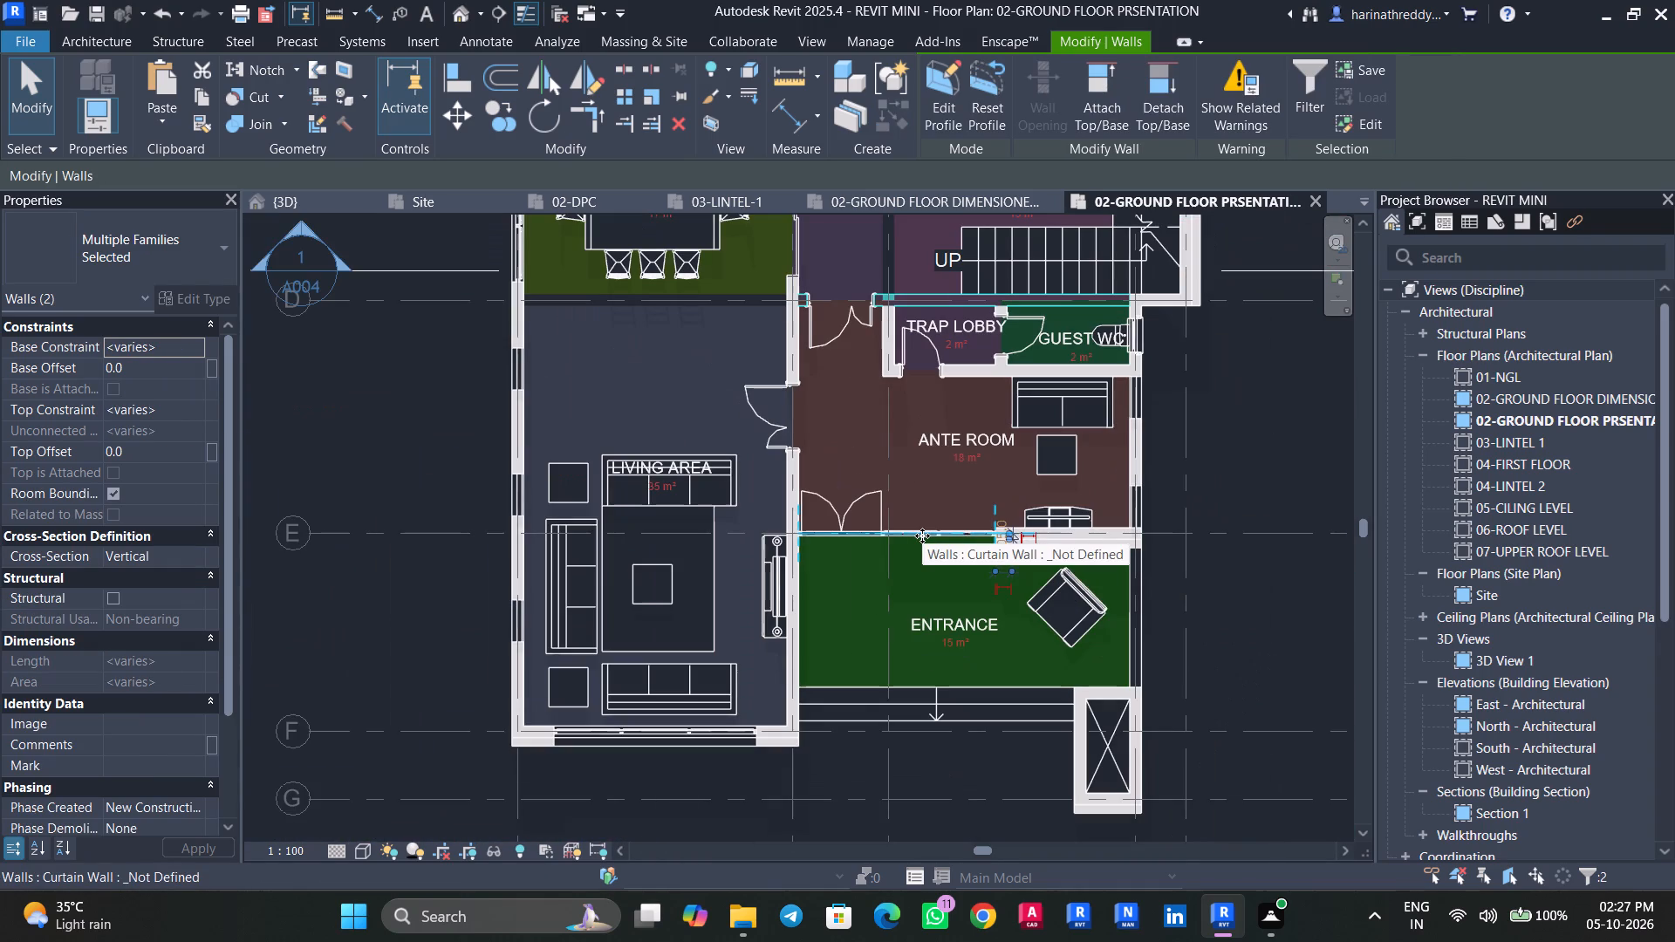
pyautogui.doubleClick(202, 97)
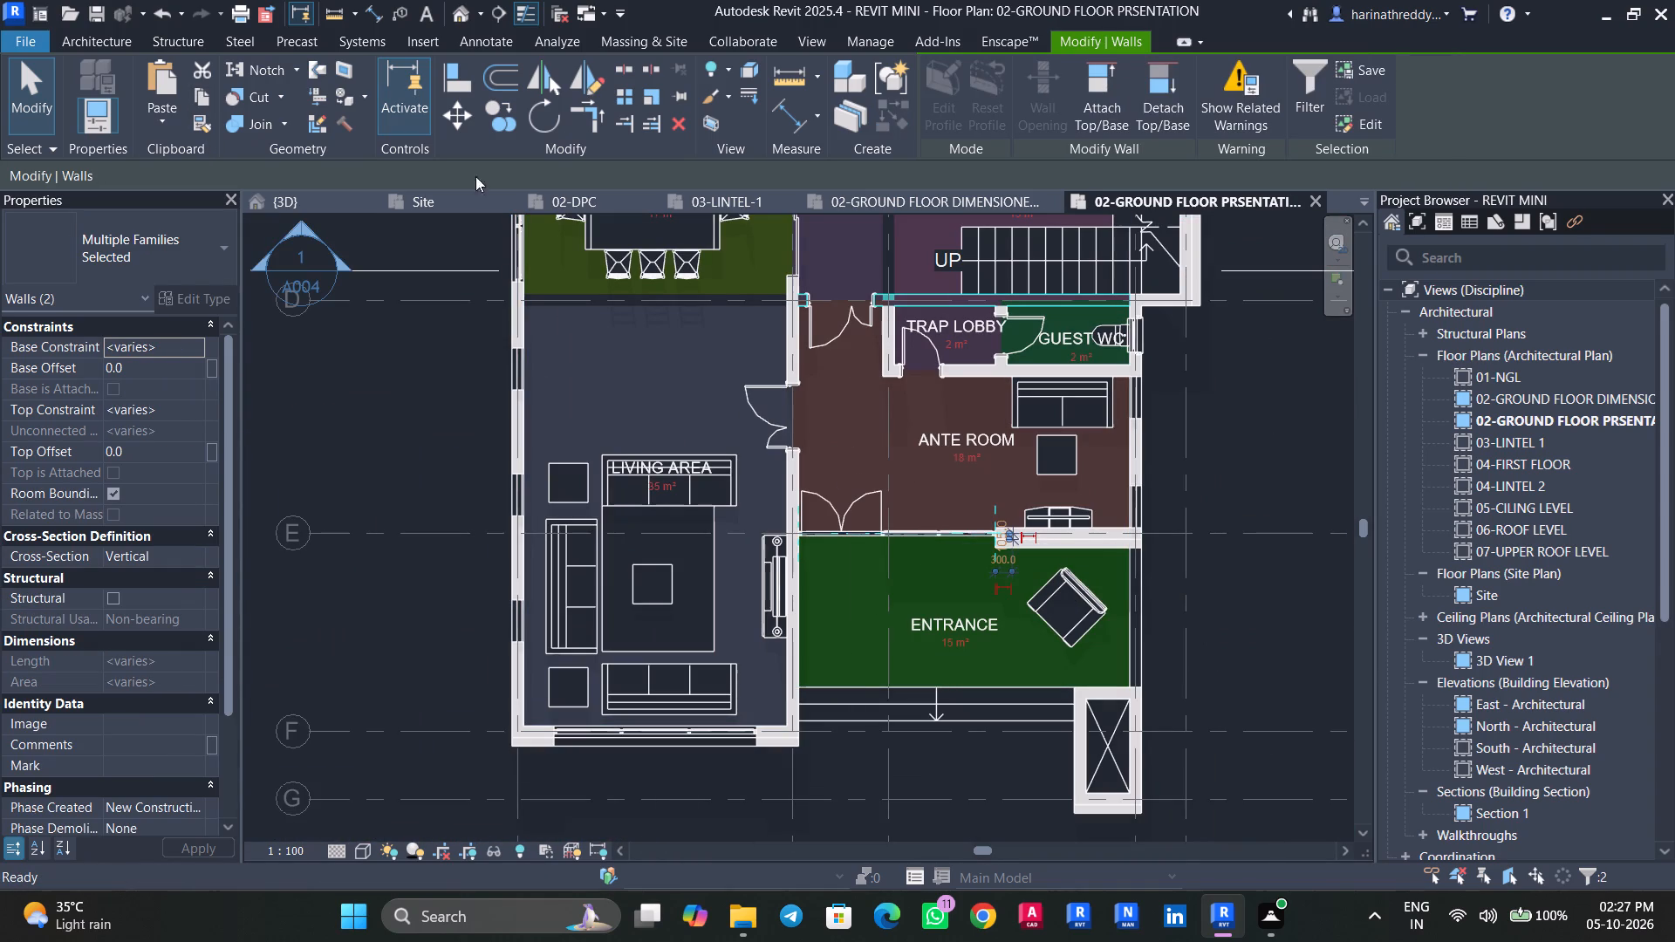
# Paste the copied wall and curtain wall with their double-leaf doors into the 02-DPC plan, in the empty area northeast of the house.
pyautogui.click(550, 202)
pyautogui.scroll(-3, 1116, 351)
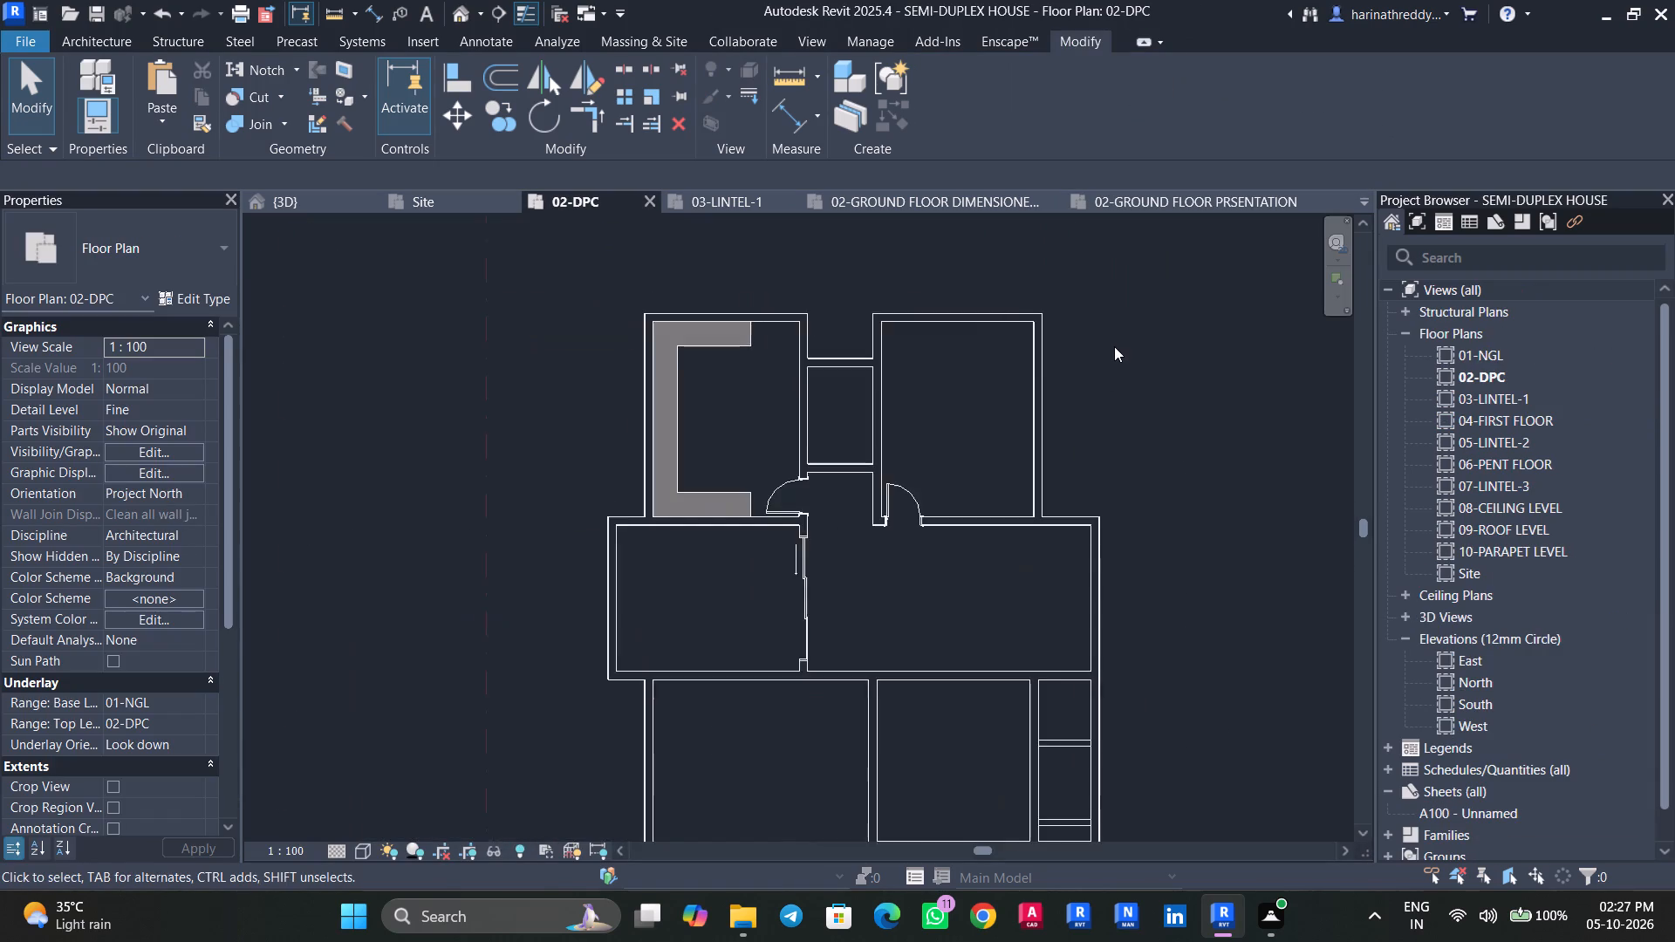
pyautogui.moveTo(1103, 347); pyautogui.dragTo(855, 535, button='middle')
pyautogui.hotkey('ctrl', 'v')
pyautogui.keyDown('ctrl'); pyautogui.click(927, 486); pyautogui.keyUp('ctrl')
pyautogui.click(899, 549)
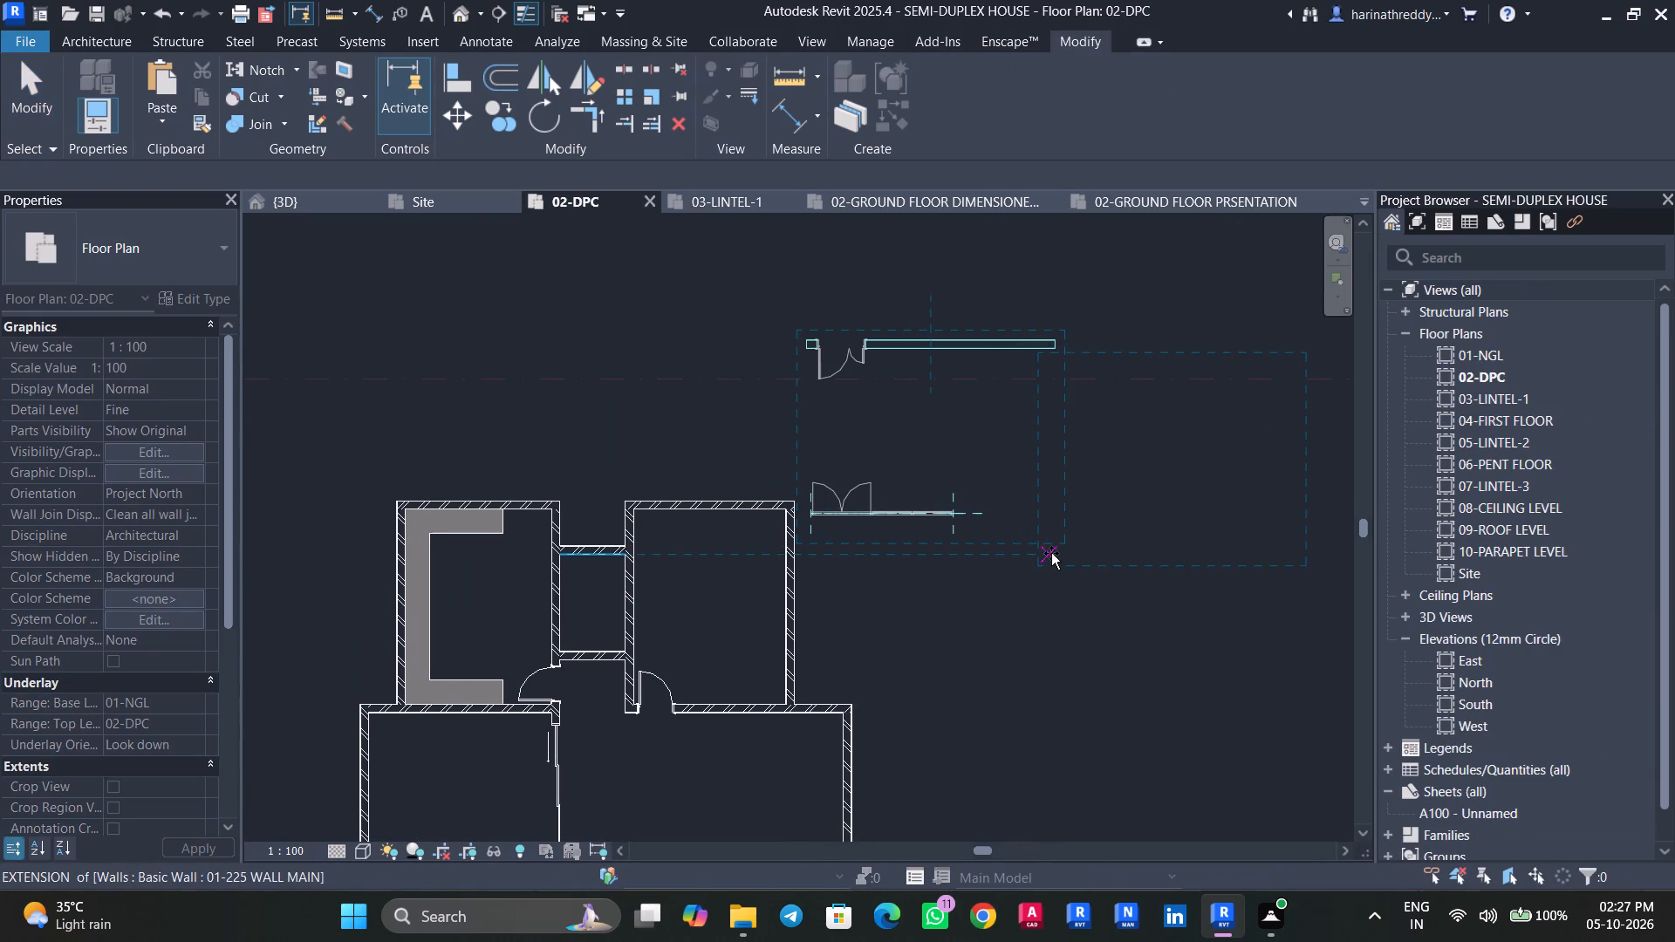
pyautogui.click(1051, 553)
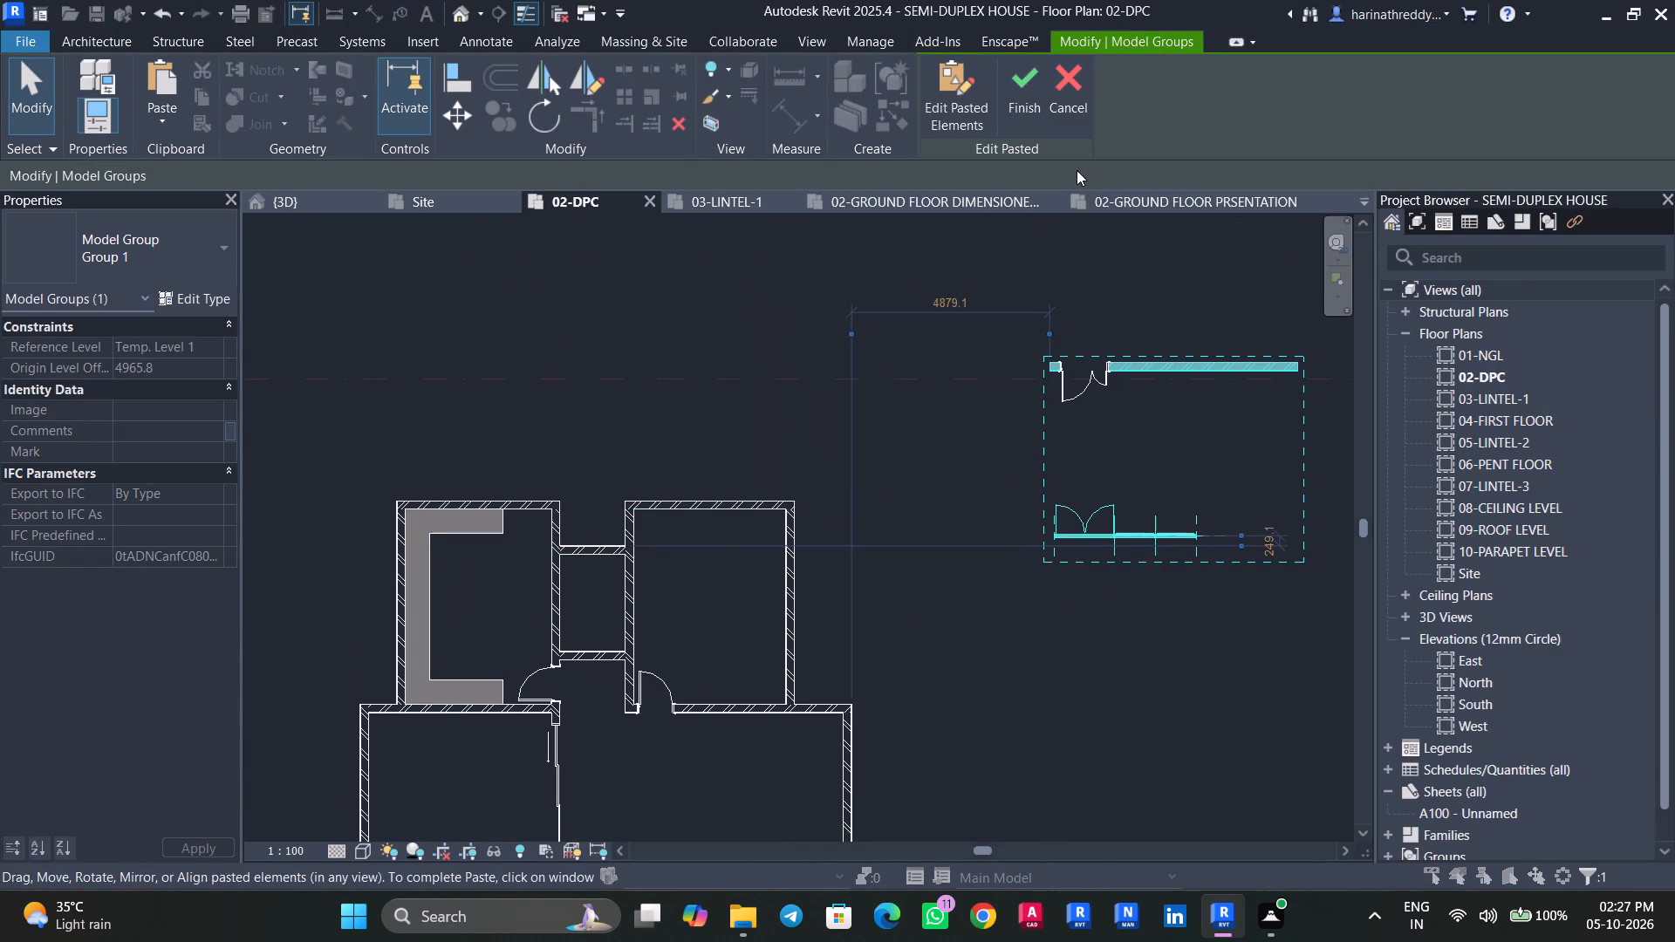
pyautogui.click(1026, 106)
# Delete the pasted wall and curtain wall group beside the house.
pyautogui.scroll(-2, 1243, 597)
pyautogui.moveTo(1243, 597); pyautogui.dragTo(1214, 637, button='middle')
pyautogui.moveTo(1286, 403); pyautogui.dragTo(1044, 639)
pyautogui.press('Delete')
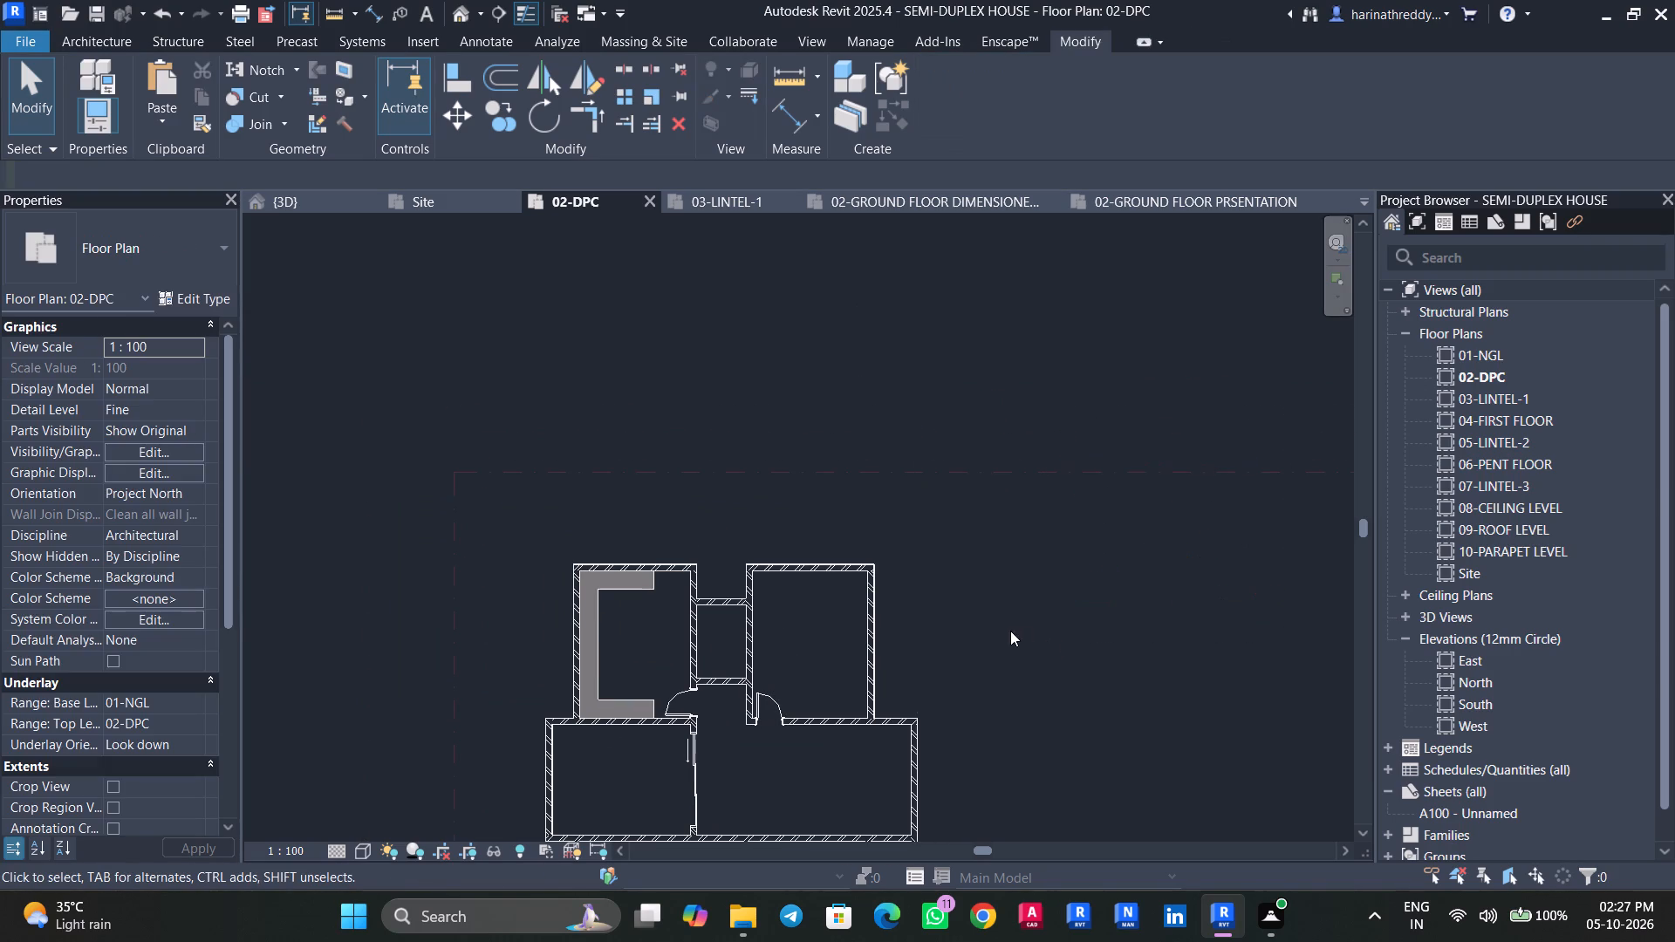
# Place a D3 double-leaf door in the southeast room's north wall, 200 mm from its west wall and swinging into the room.
pyautogui.moveTo(1009, 629); pyautogui.dragTo(1074, 448, button='middle')
pyautogui.scroll(6, 785, 611)
pyautogui.moveTo(797, 611); pyautogui.dragTo(929, 474, button='middle')
pyautogui.scroll(-3, 913, 520)
pyautogui.scroll(1, 913, 520)
pyautogui.scroll(-3, 913, 520)
pyautogui.moveTo(908, 621); pyautogui.dragTo(895, 583, button='middle')
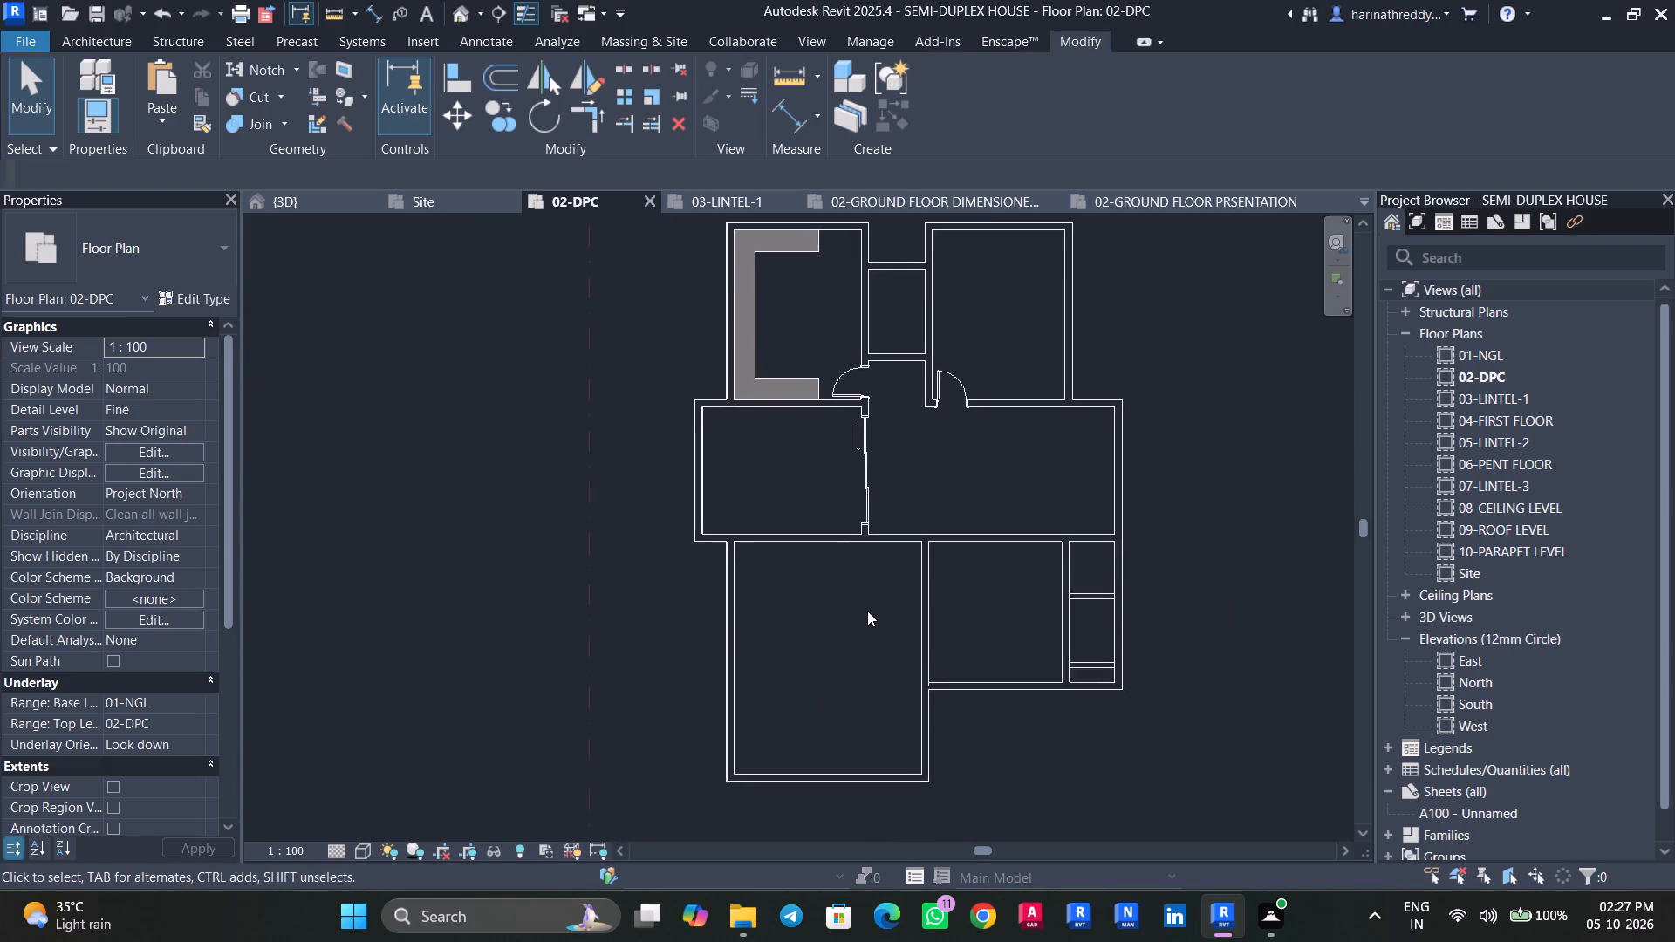
pyautogui.scroll(2, 867, 611)
pyautogui.moveTo(867, 611); pyautogui.dragTo(872, 726, button='middle')
pyautogui.press('d')
pyautogui.press('r')
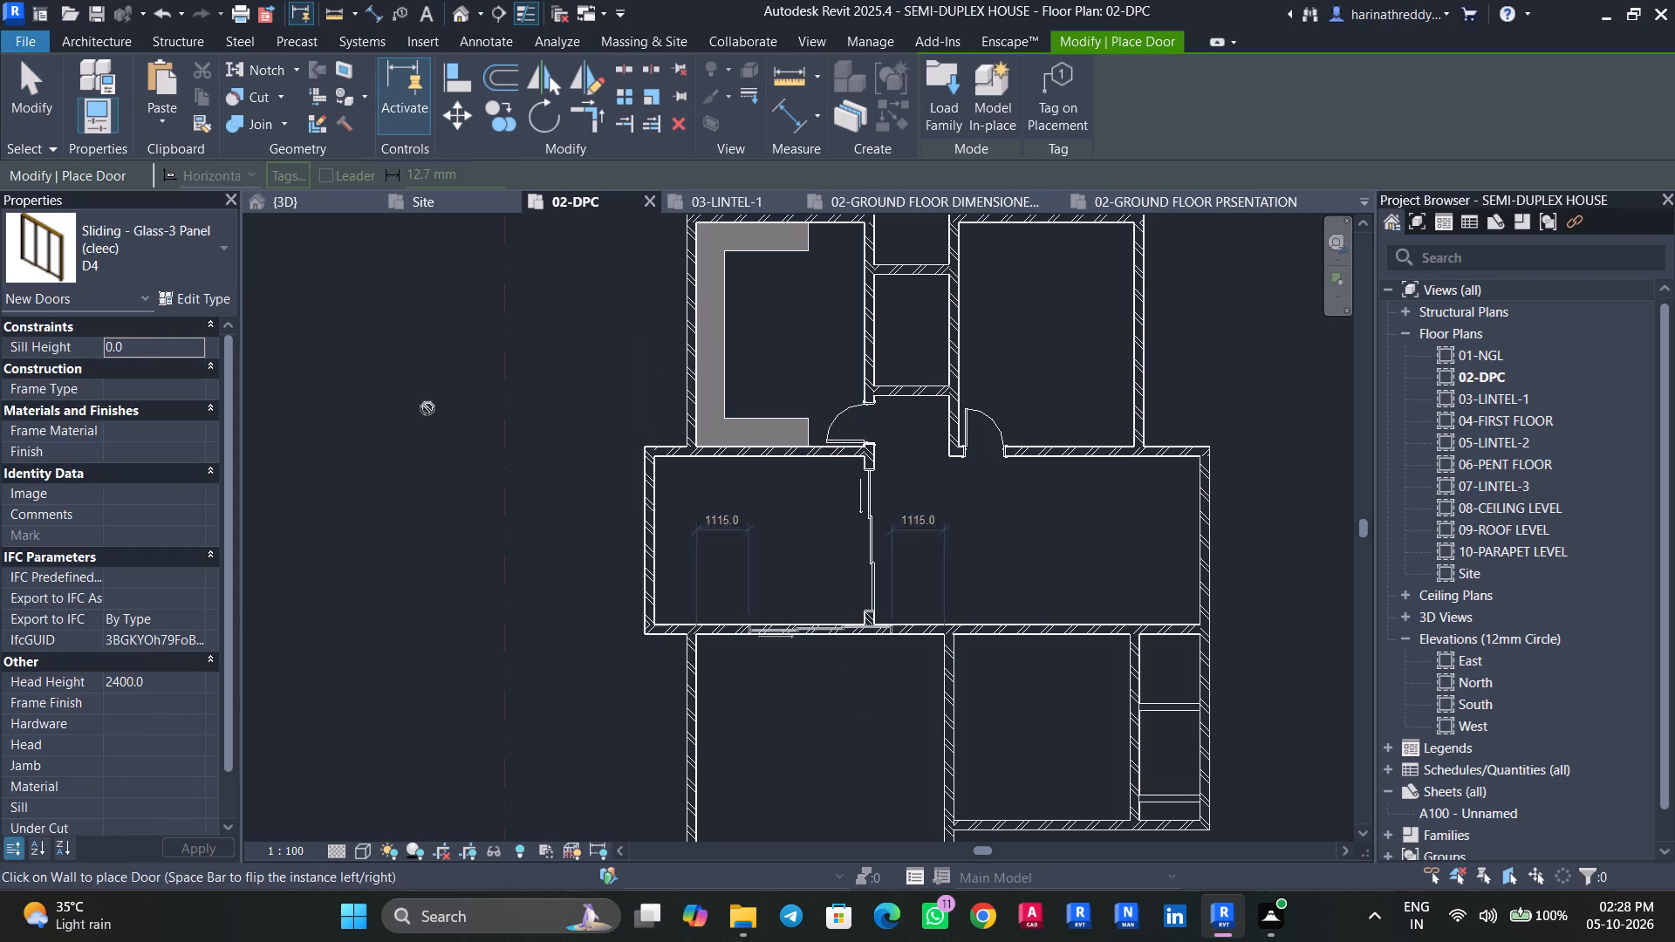
pyautogui.click(111, 256)
pyautogui.scroll(-3, 118, 487)
pyautogui.scroll(1, 118, 487)
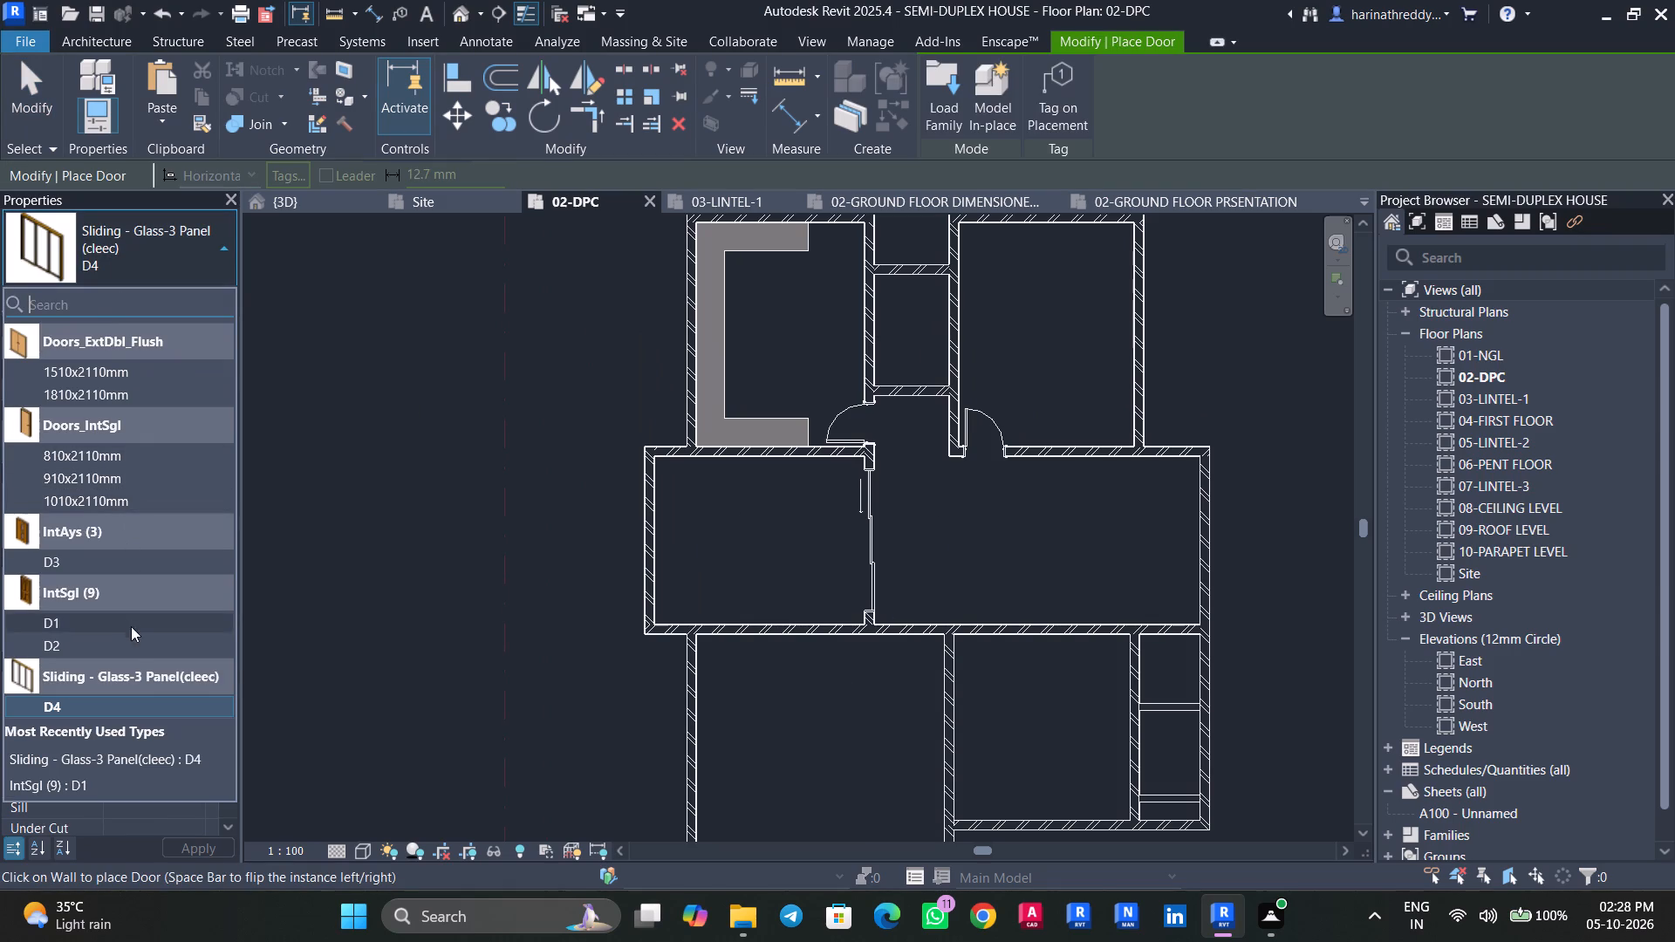
pyautogui.scroll(-4, 136, 661)
pyautogui.scroll(5, 138, 677)
pyautogui.scroll(-3, 135, 700)
pyautogui.click(79, 560)
pyautogui.scroll(3, 859, 604)
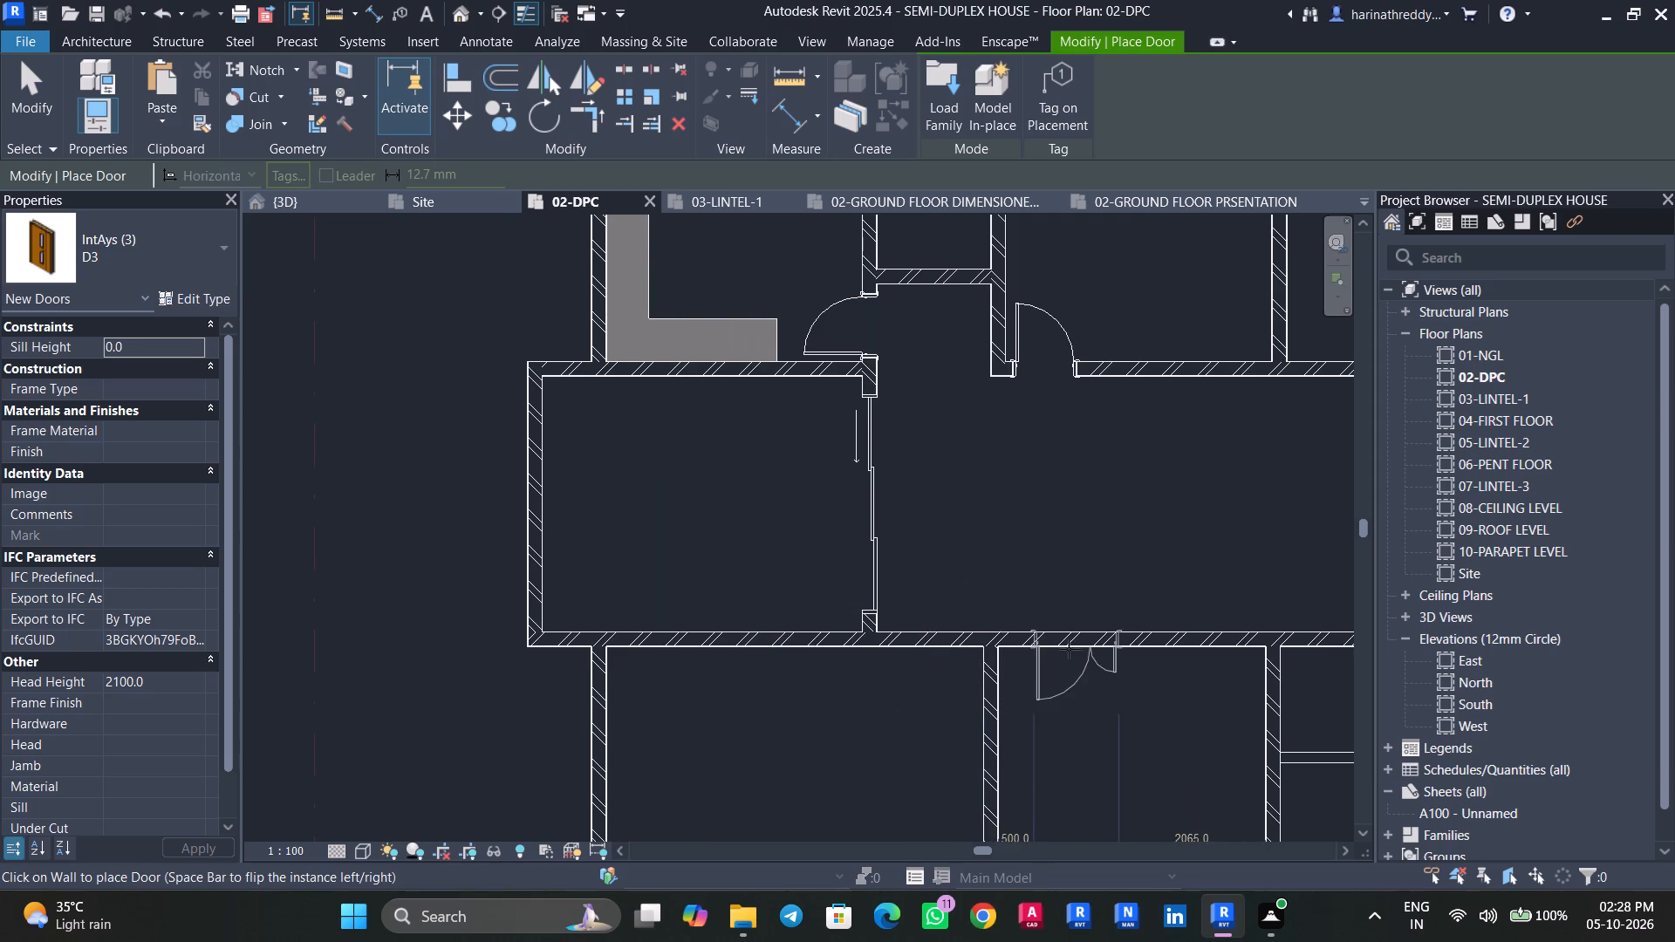
pyautogui.click(1056, 652)
# Place another D3 door in the southeast room's south wall, 200 mm from its west wall and swinging into the room.
pyautogui.moveTo(1092, 741); pyautogui.dragTo(915, 622, button='middle')
pyautogui.middleClick(915, 622)
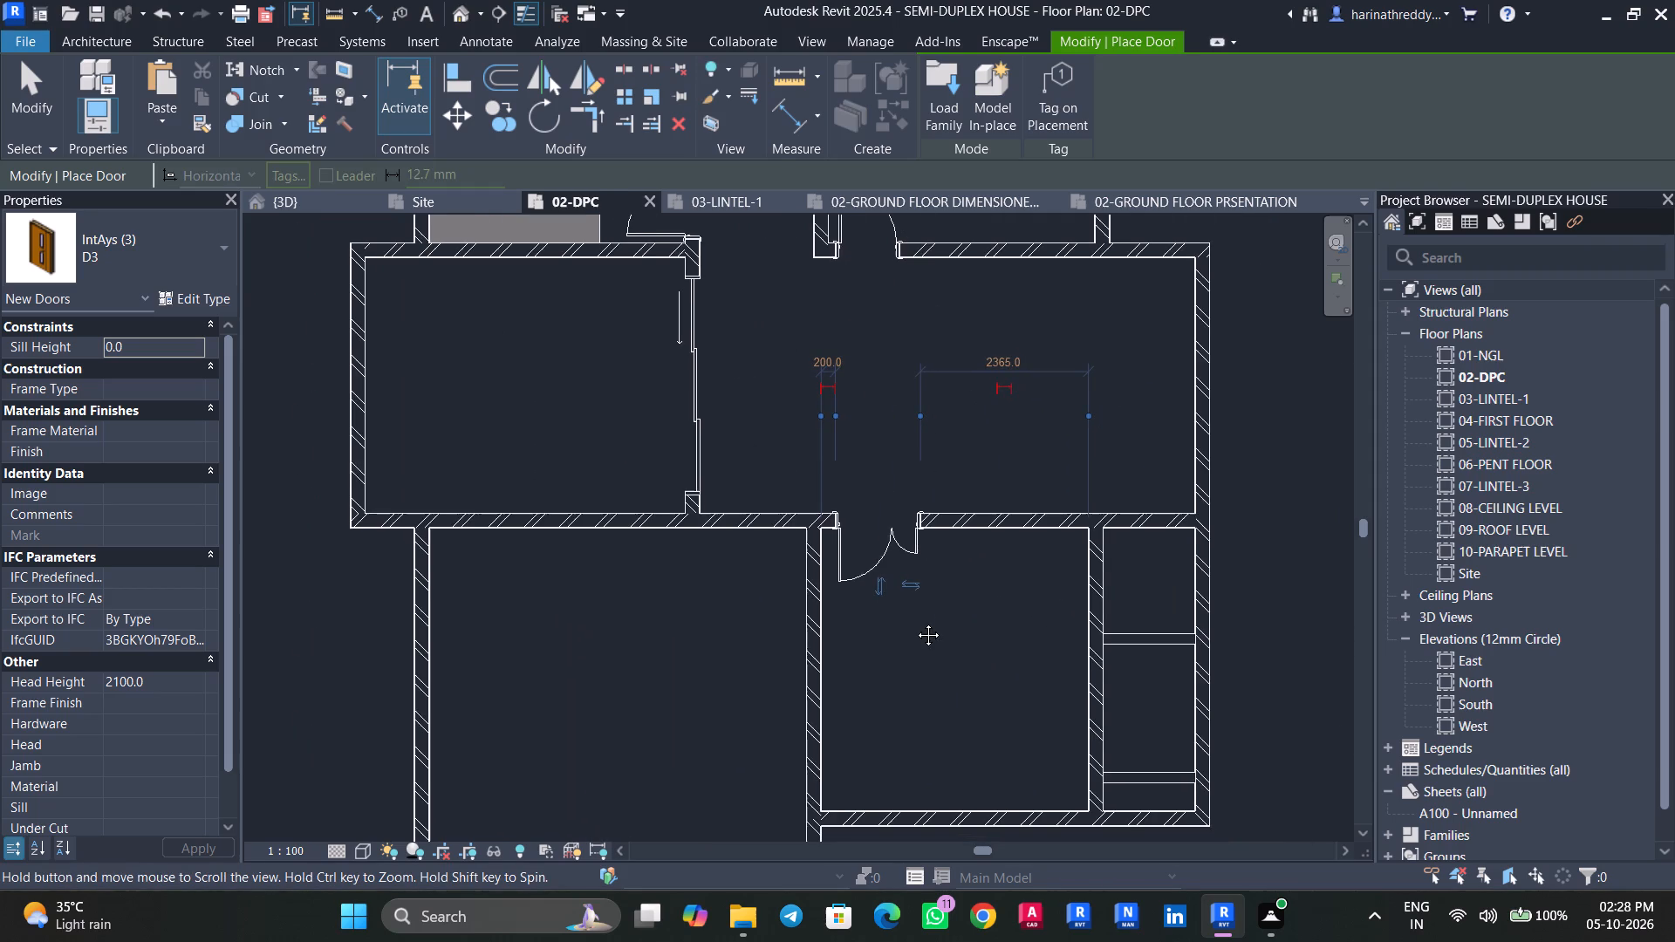
pyautogui.scroll(-1, 915, 622)
pyautogui.scroll(1, 915, 622)
pyautogui.scroll(-4, 915, 622)
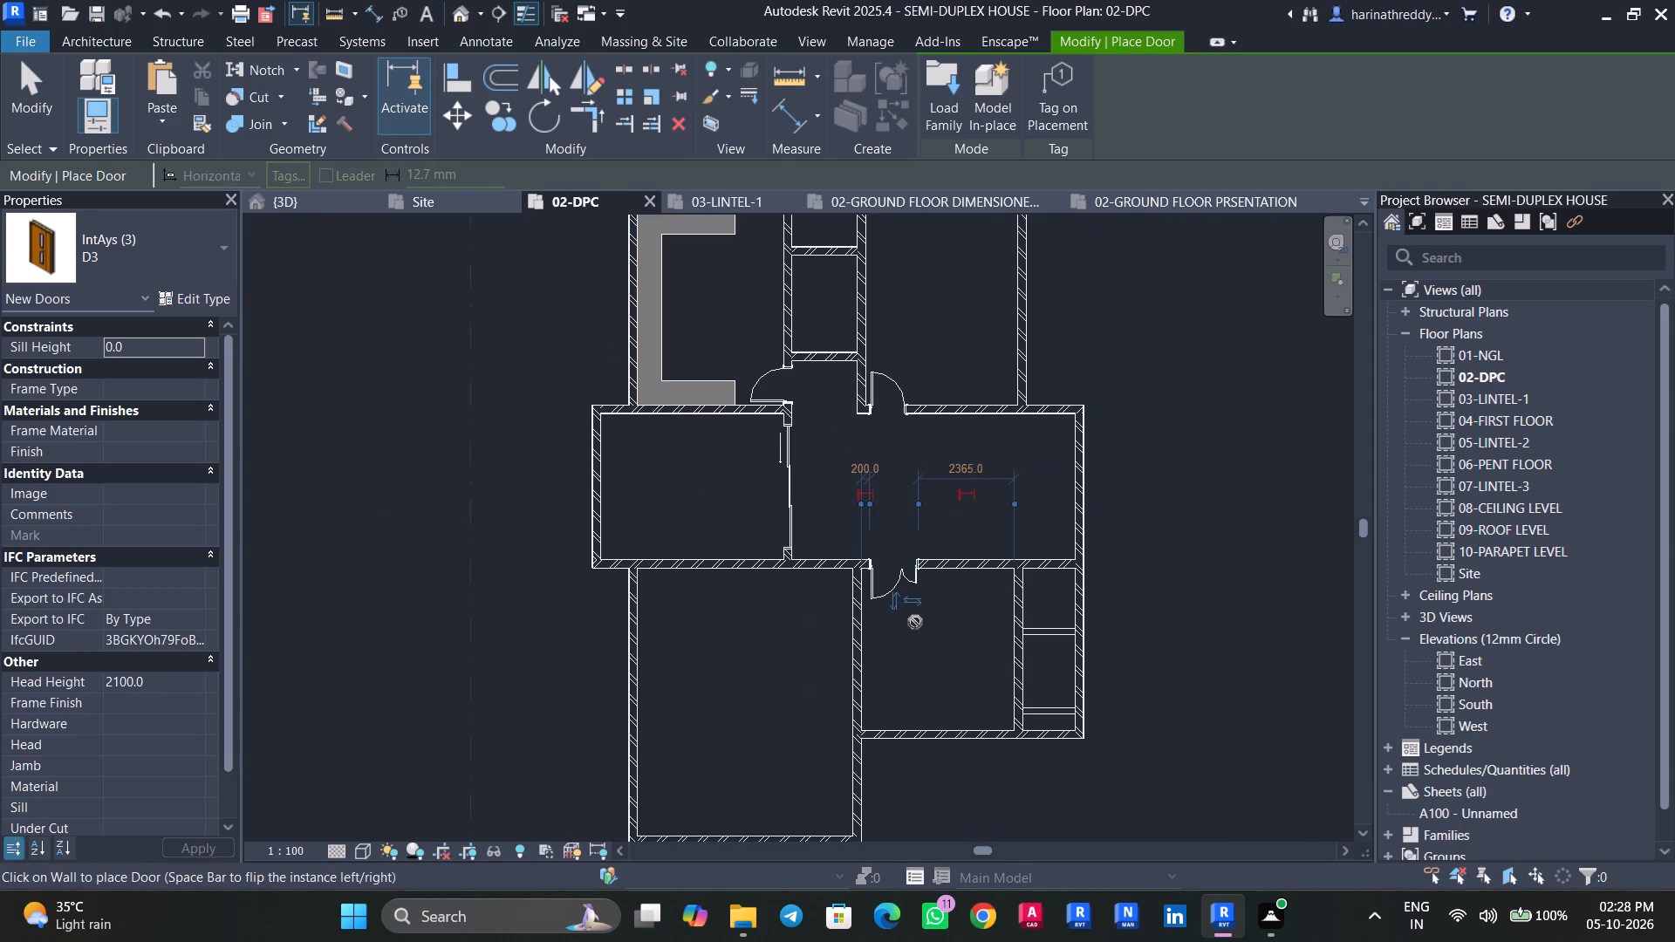
pyautogui.moveTo(928, 659); pyautogui.dragTo(925, 549, button='middle')
pyautogui.scroll(4, 885, 617)
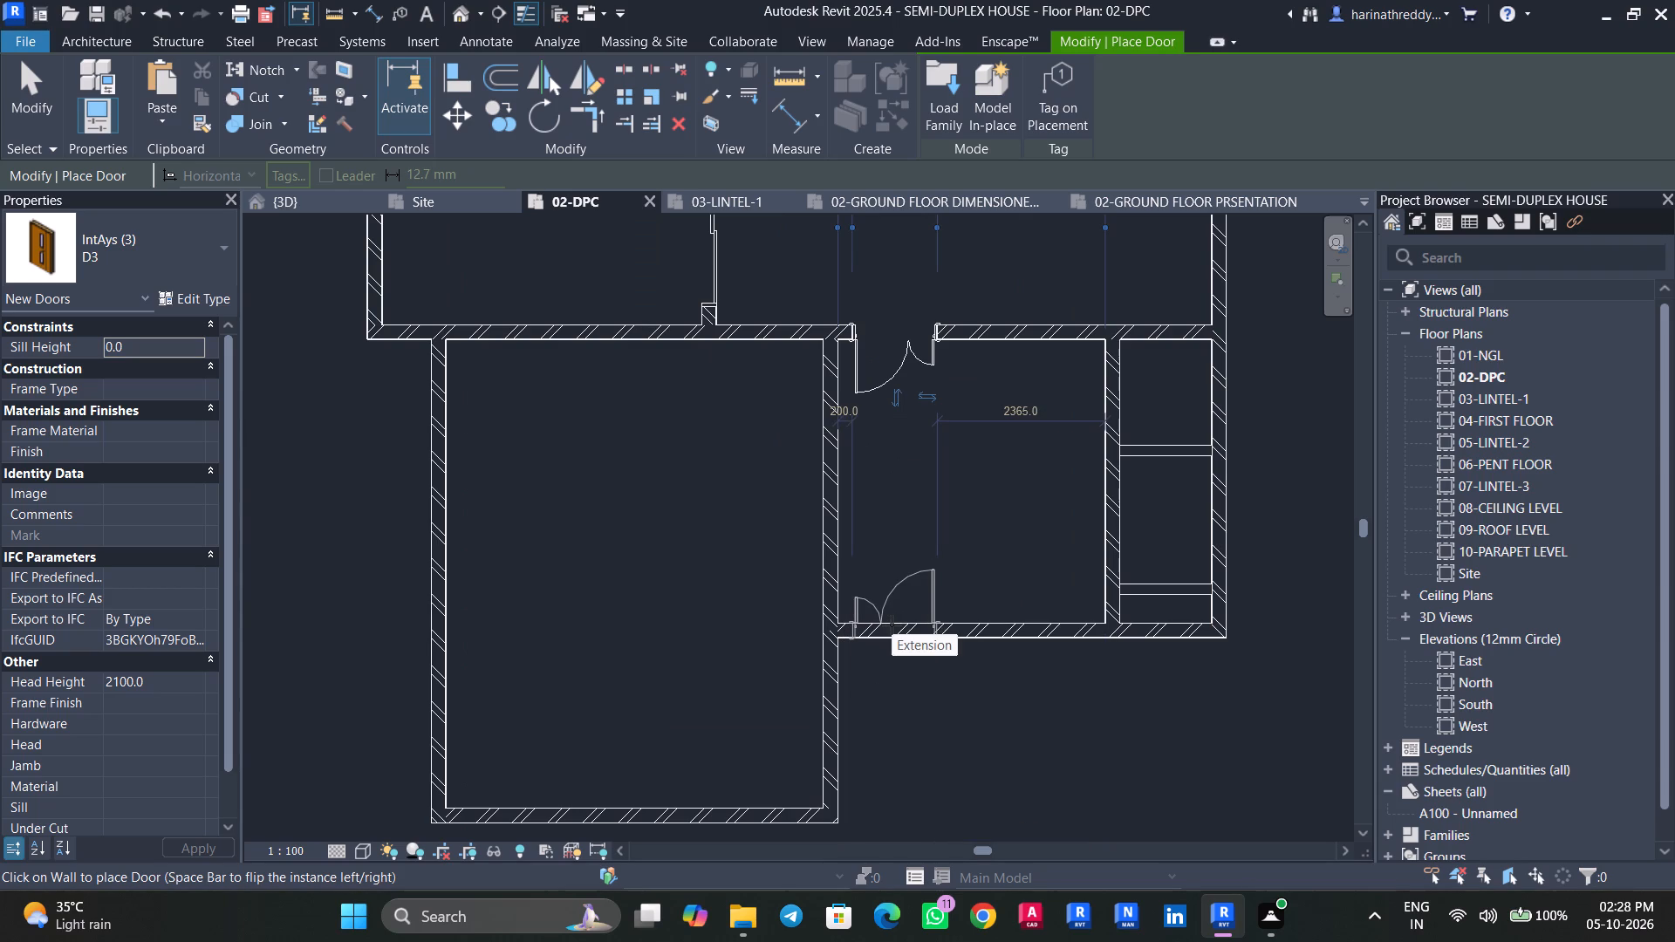
pyautogui.click(892, 625)
pyautogui.press('Escape')
pyautogui.press('Escape')
pyautogui.press('Escape')
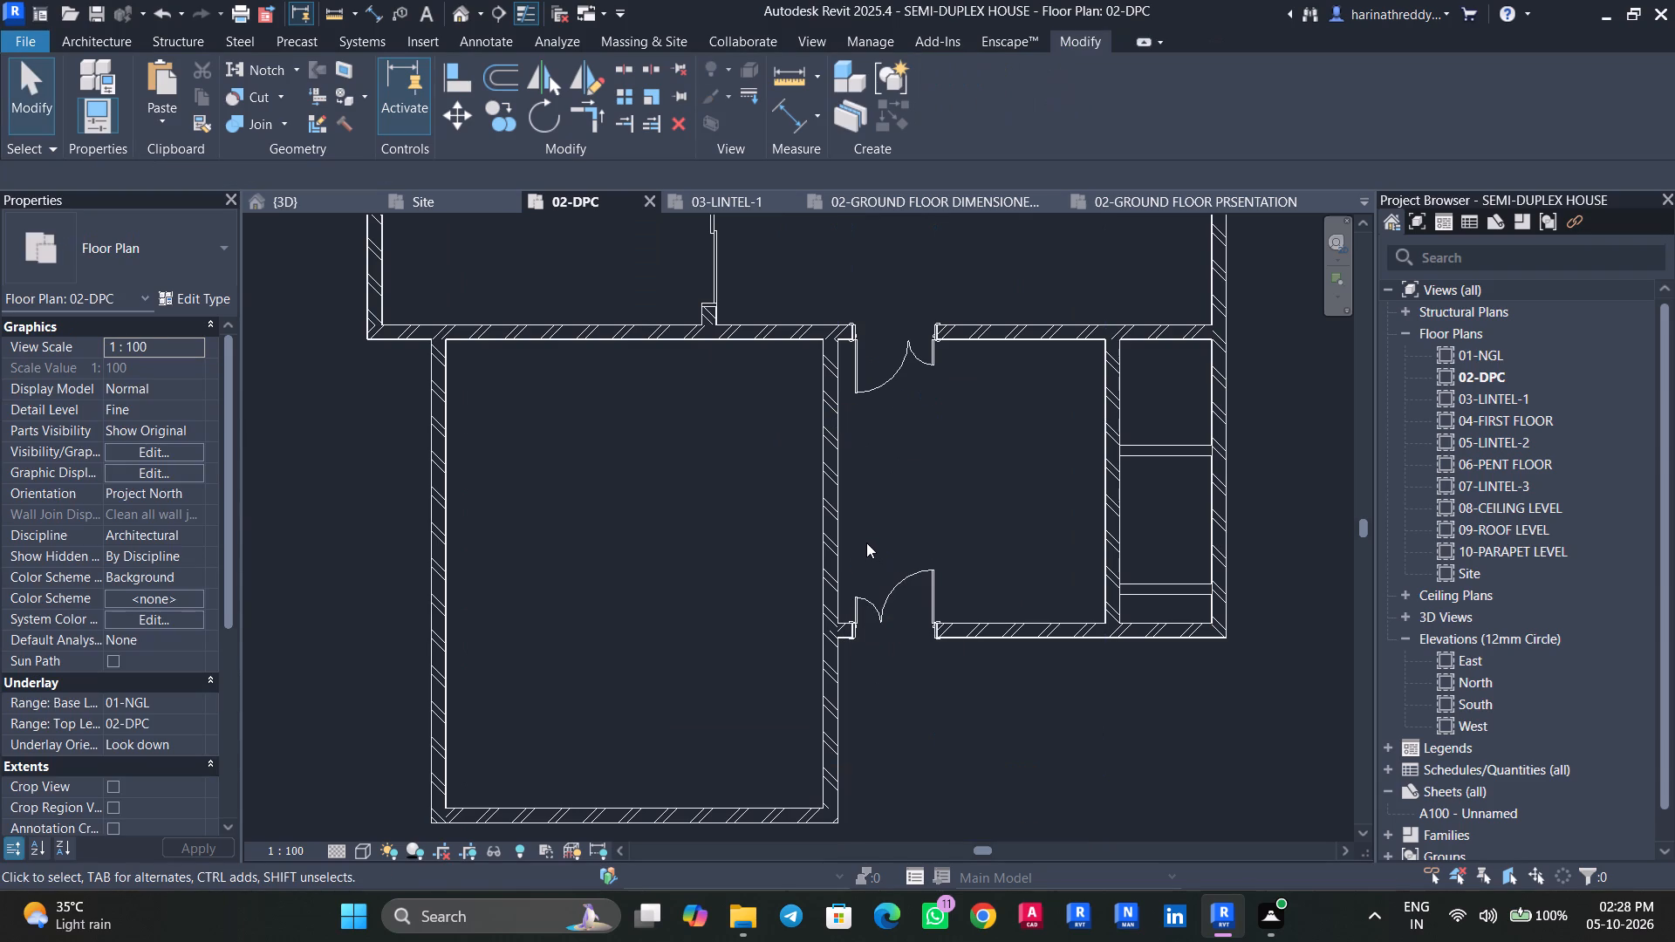
# Flip the south wall's D3 door so its wide leaf is hinged on the west side.
pyautogui.click(907, 594)
pyautogui.press('space')
pyautogui.press('space')
pyautogui.press('space')
pyautogui.press('space')
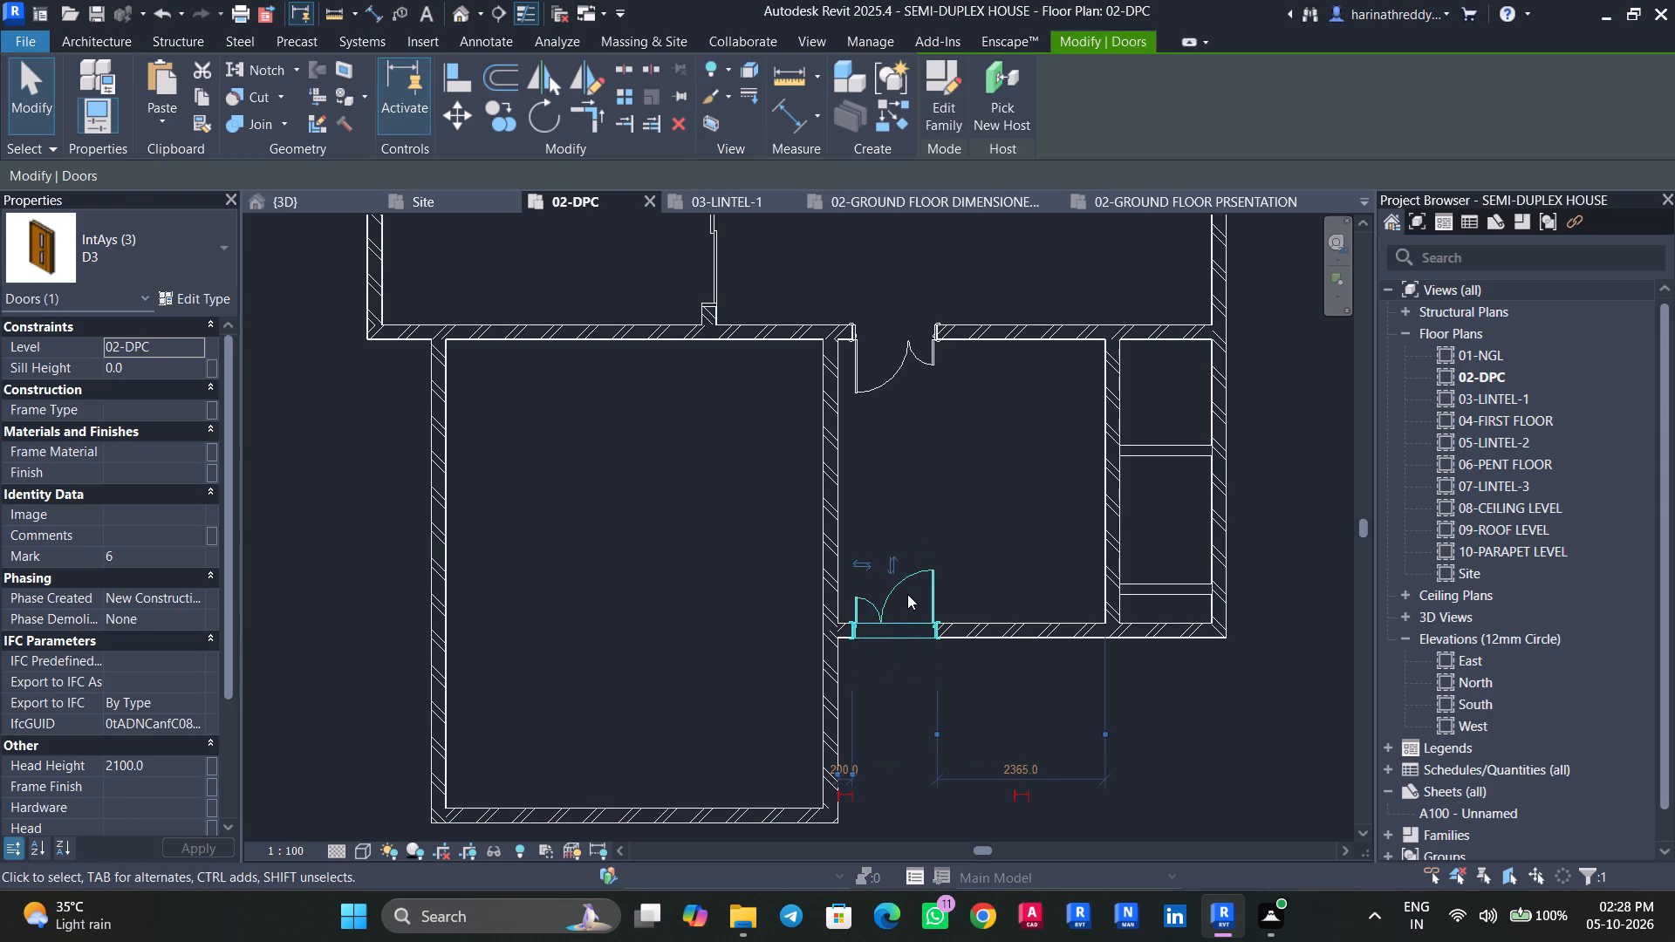
pyautogui.press('Escape')
pyautogui.press('Escape')
pyautogui.click(914, 591)
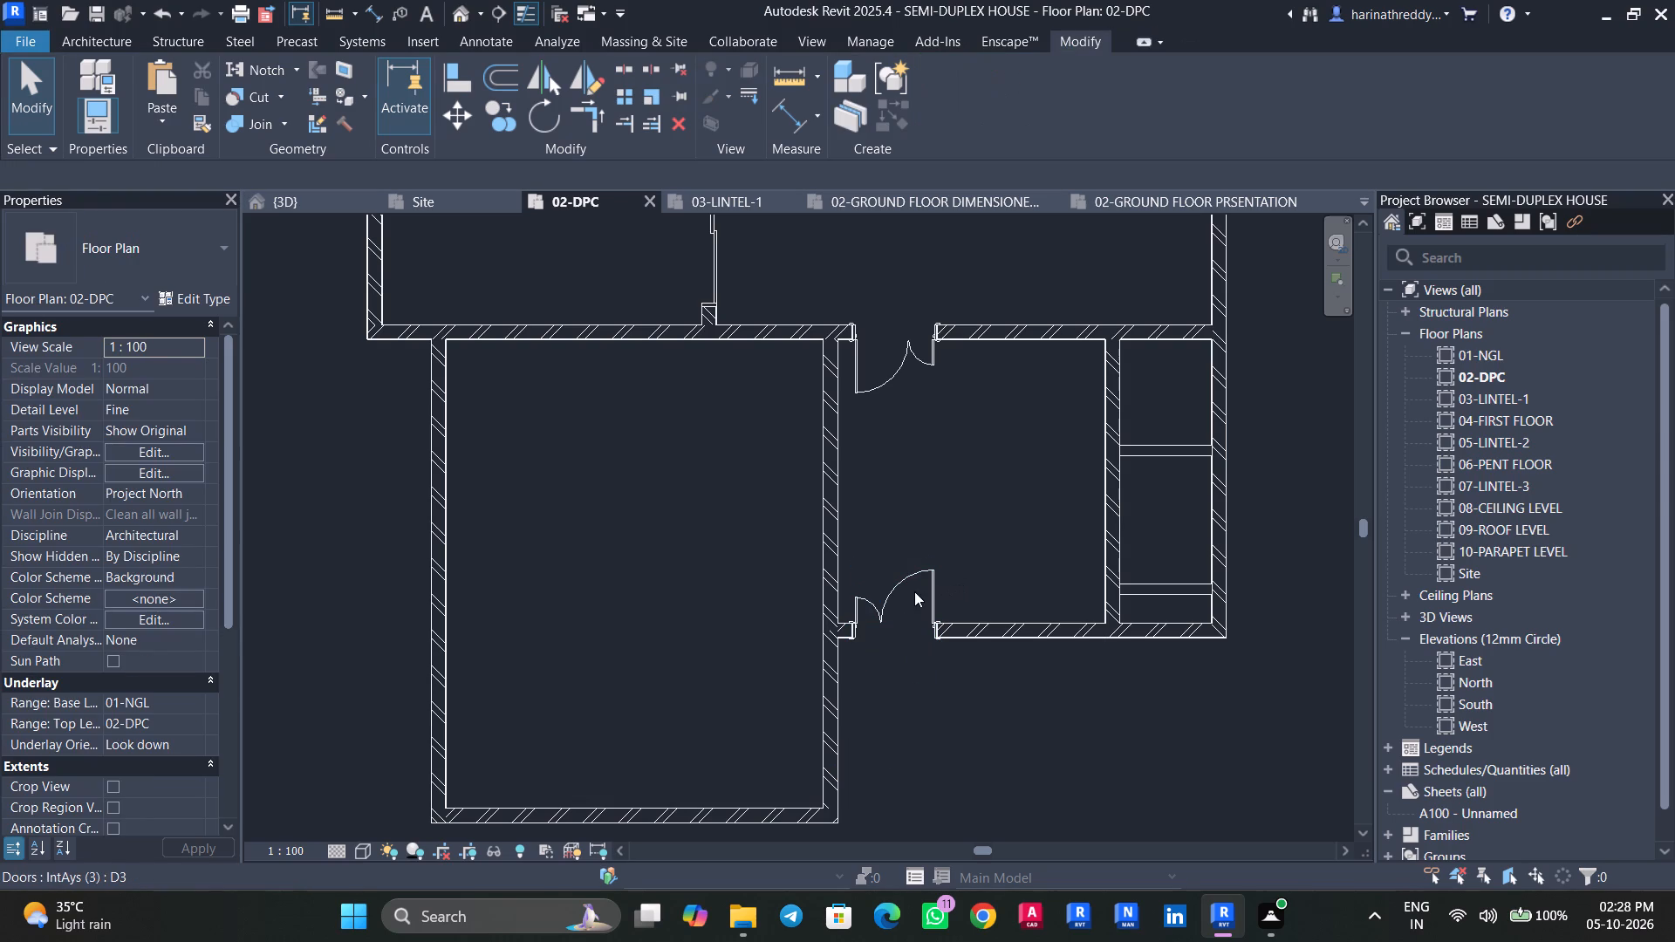
pyautogui.click(900, 586)
pyautogui.press('space')
pyautogui.press('Escape')
pyautogui.press('Escape')
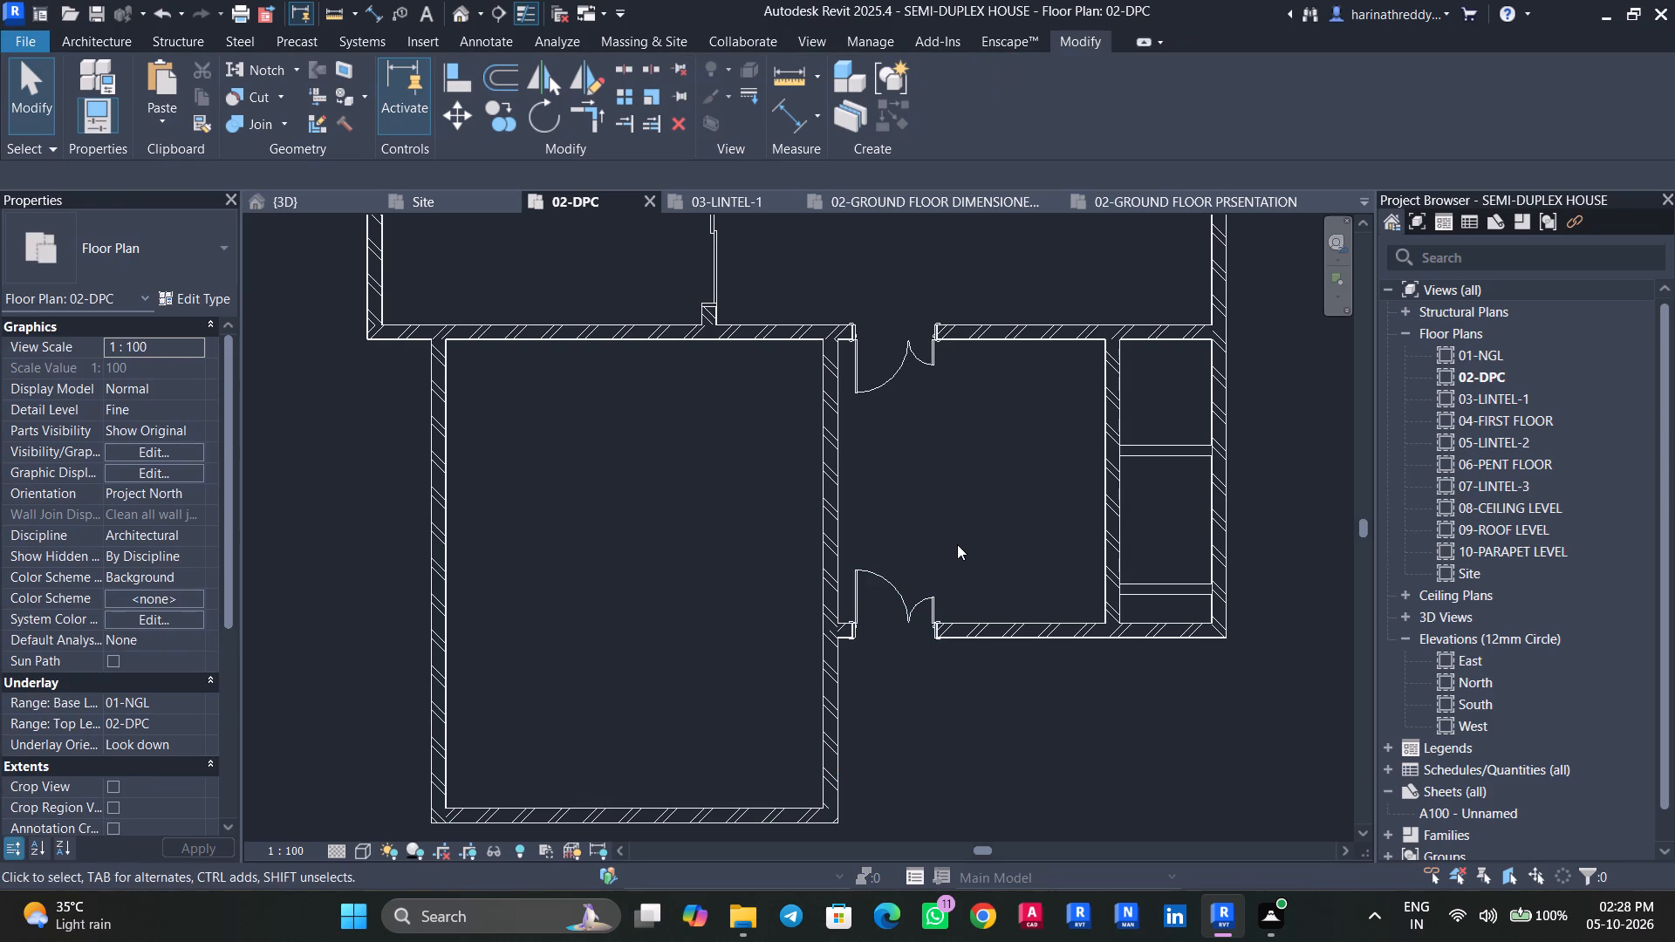
# Shorten the southeast room's east partition wall from its north end to 3000 mm, leaving a 1095 mm opening.
pyautogui.moveTo(957, 543); pyautogui.dragTo(944, 569, button='middle')
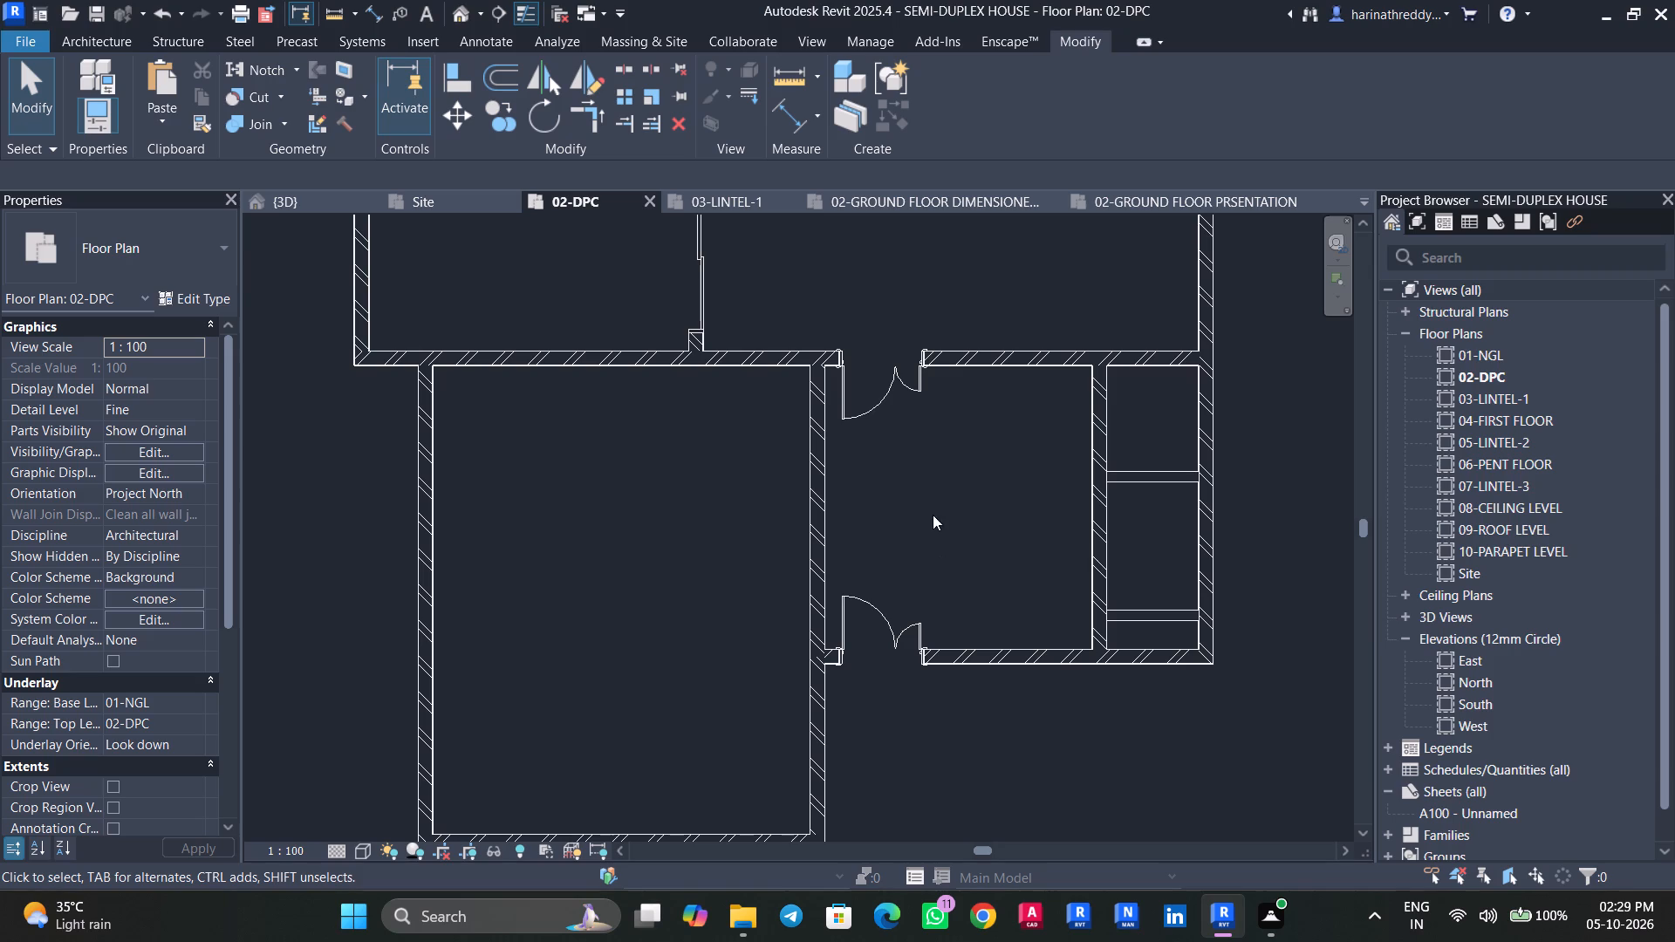
pyautogui.click(1101, 497)
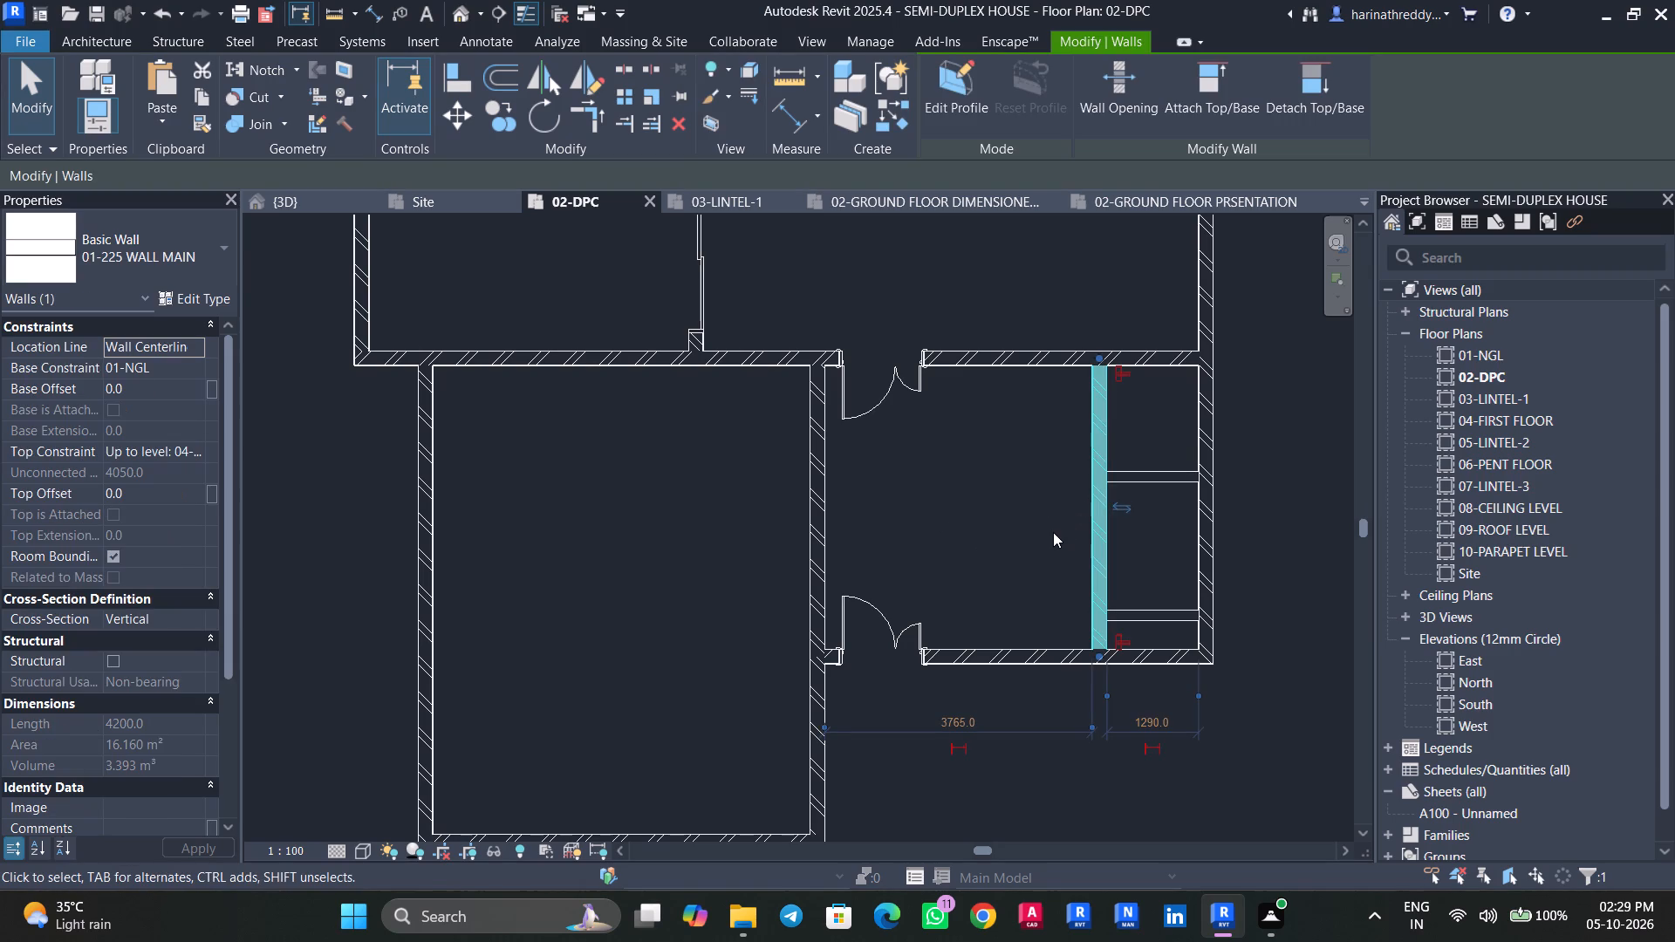
pyautogui.scroll(1, 1086, 406)
pyautogui.scroll(-1, 1086, 406)
pyautogui.scroll(2, 1086, 405)
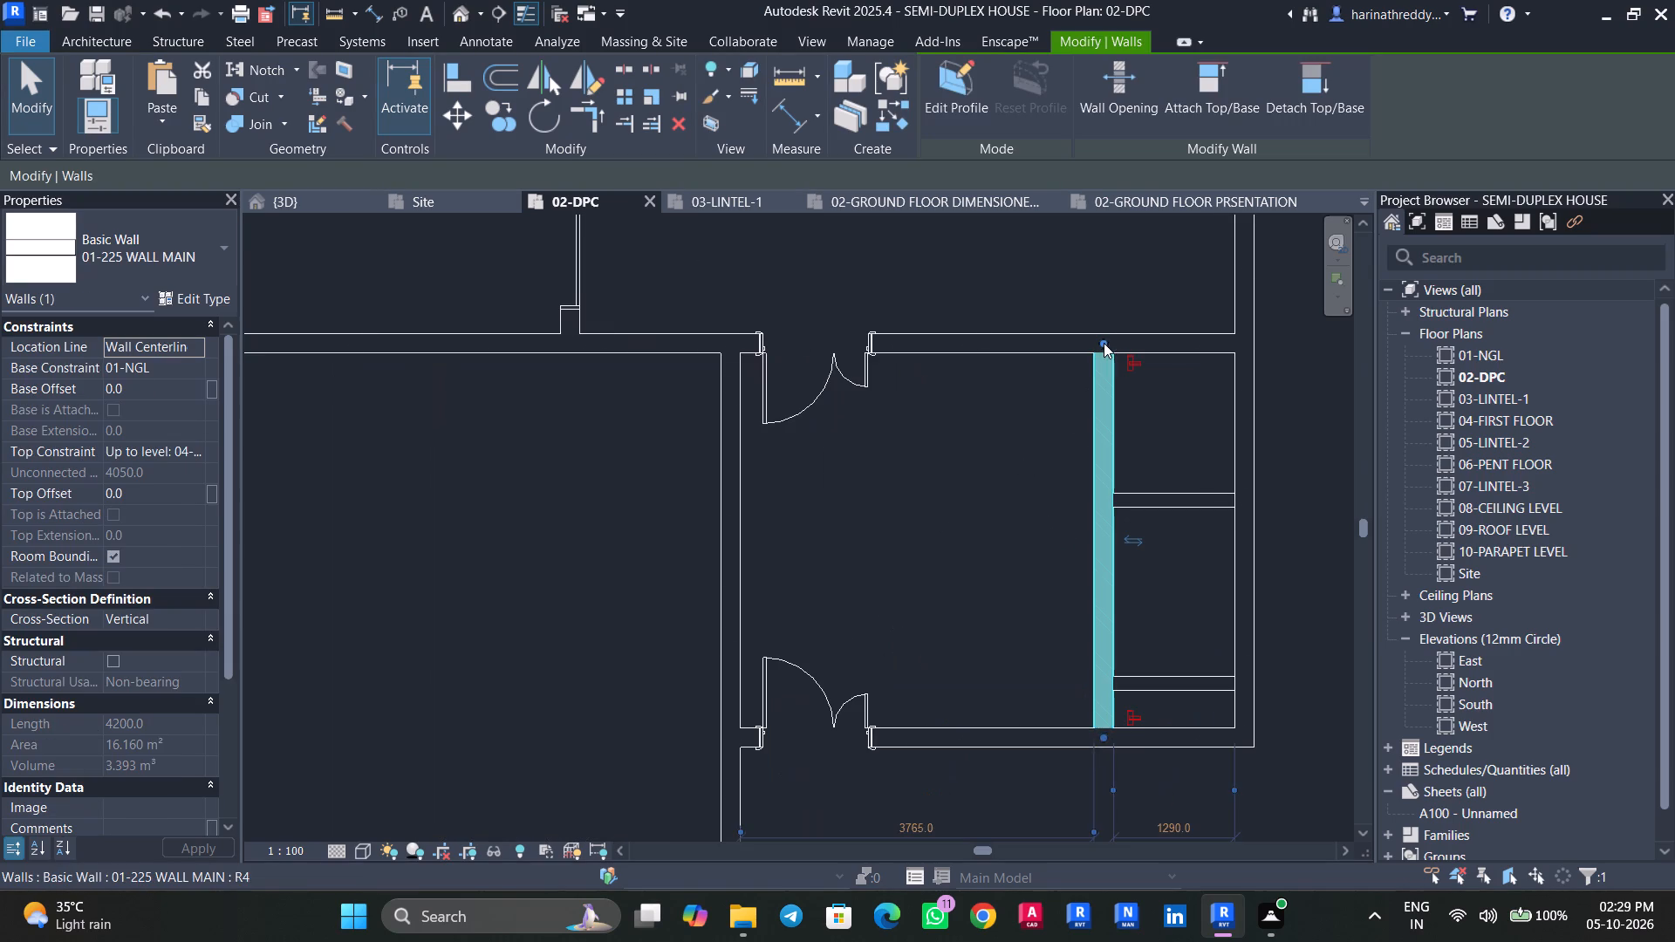
pyautogui.moveTo(1104, 342); pyautogui.dragTo(1101, 455)
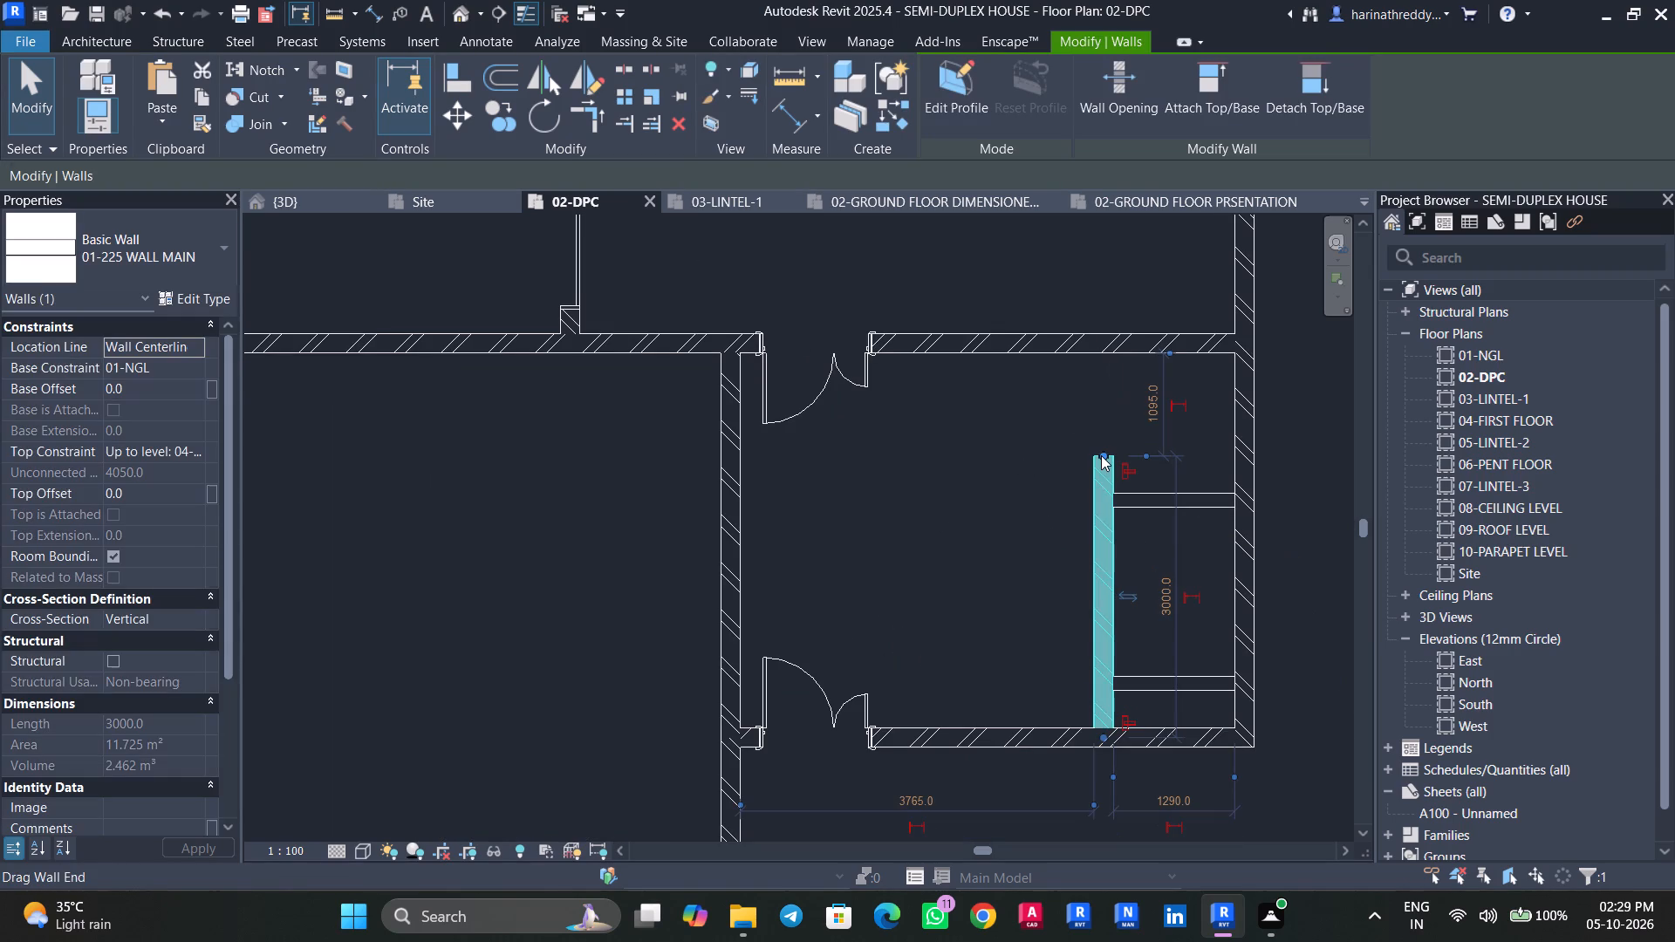
pyautogui.press('Escape')
pyautogui.press('Escape')
pyautogui.press('Escape')
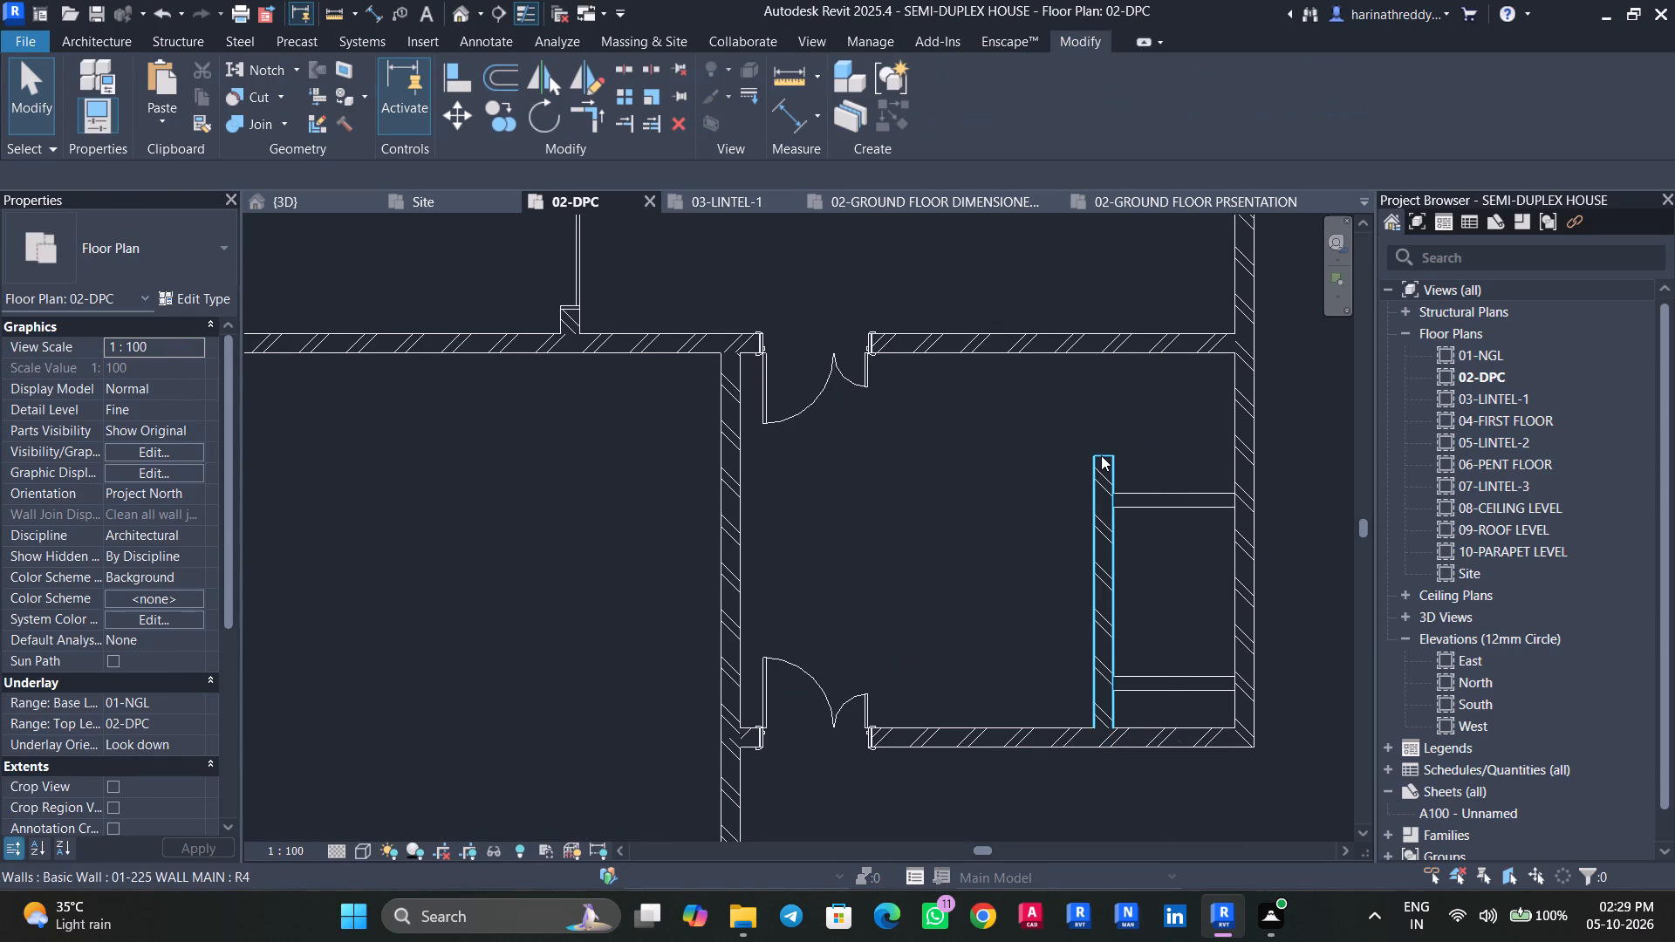
# Draw two 1095 mm detail lines in the <Overhead> style across the opening, continuing both faces of the shortened partition wall.
pyautogui.write('DL')
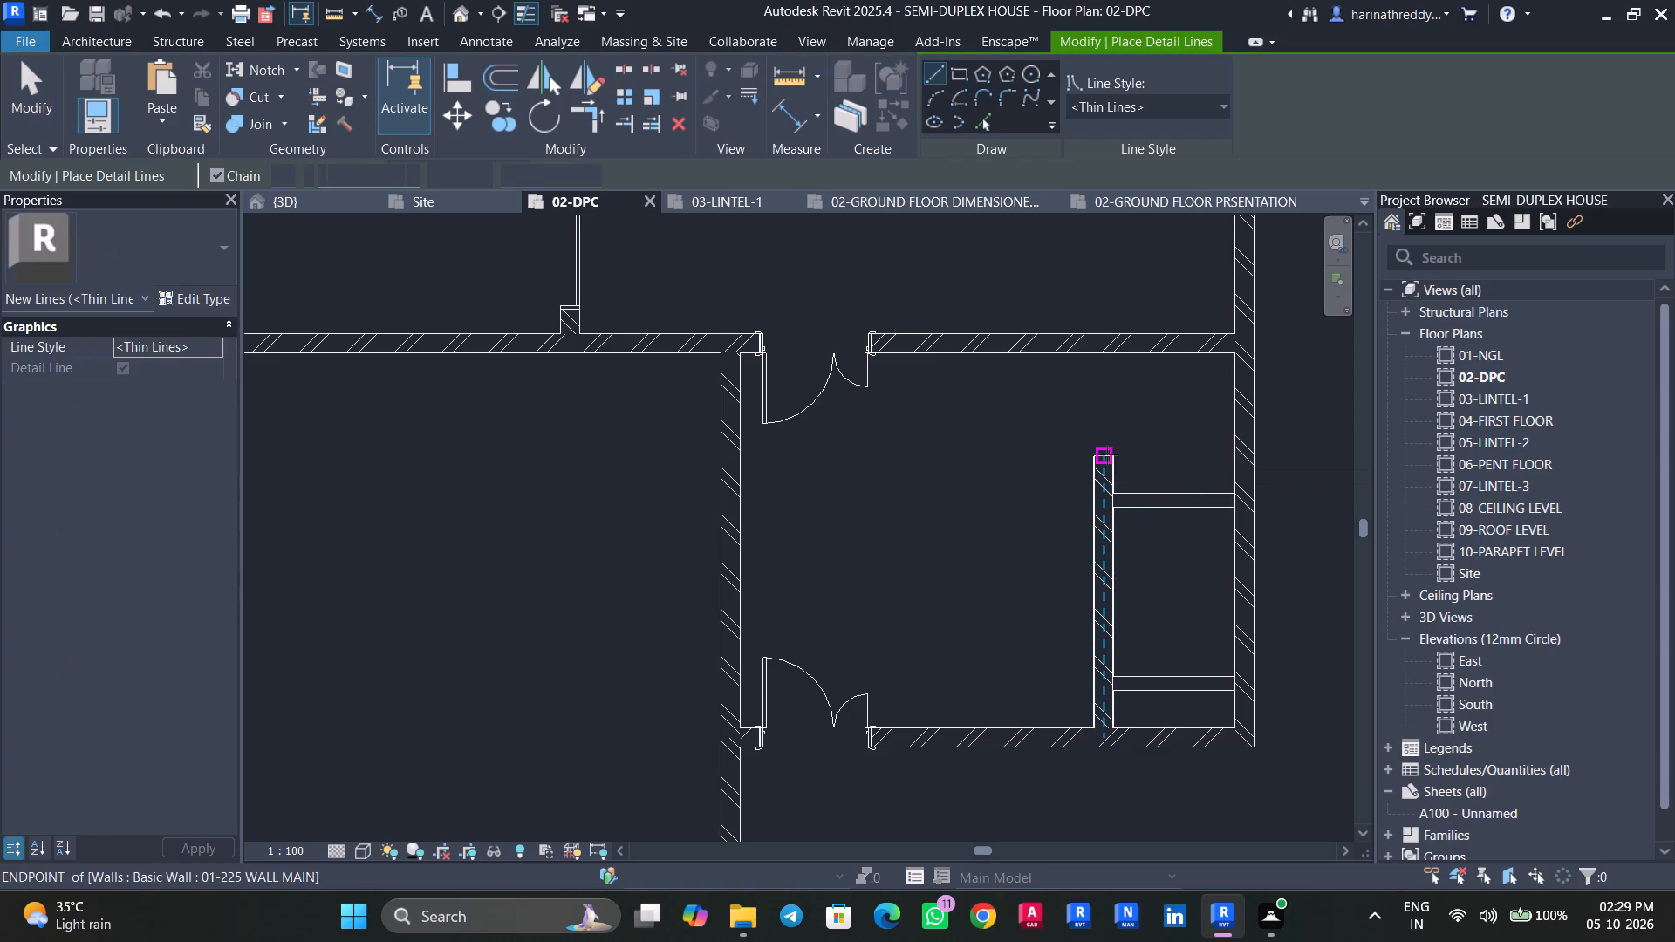
pyautogui.click(1175, 115)
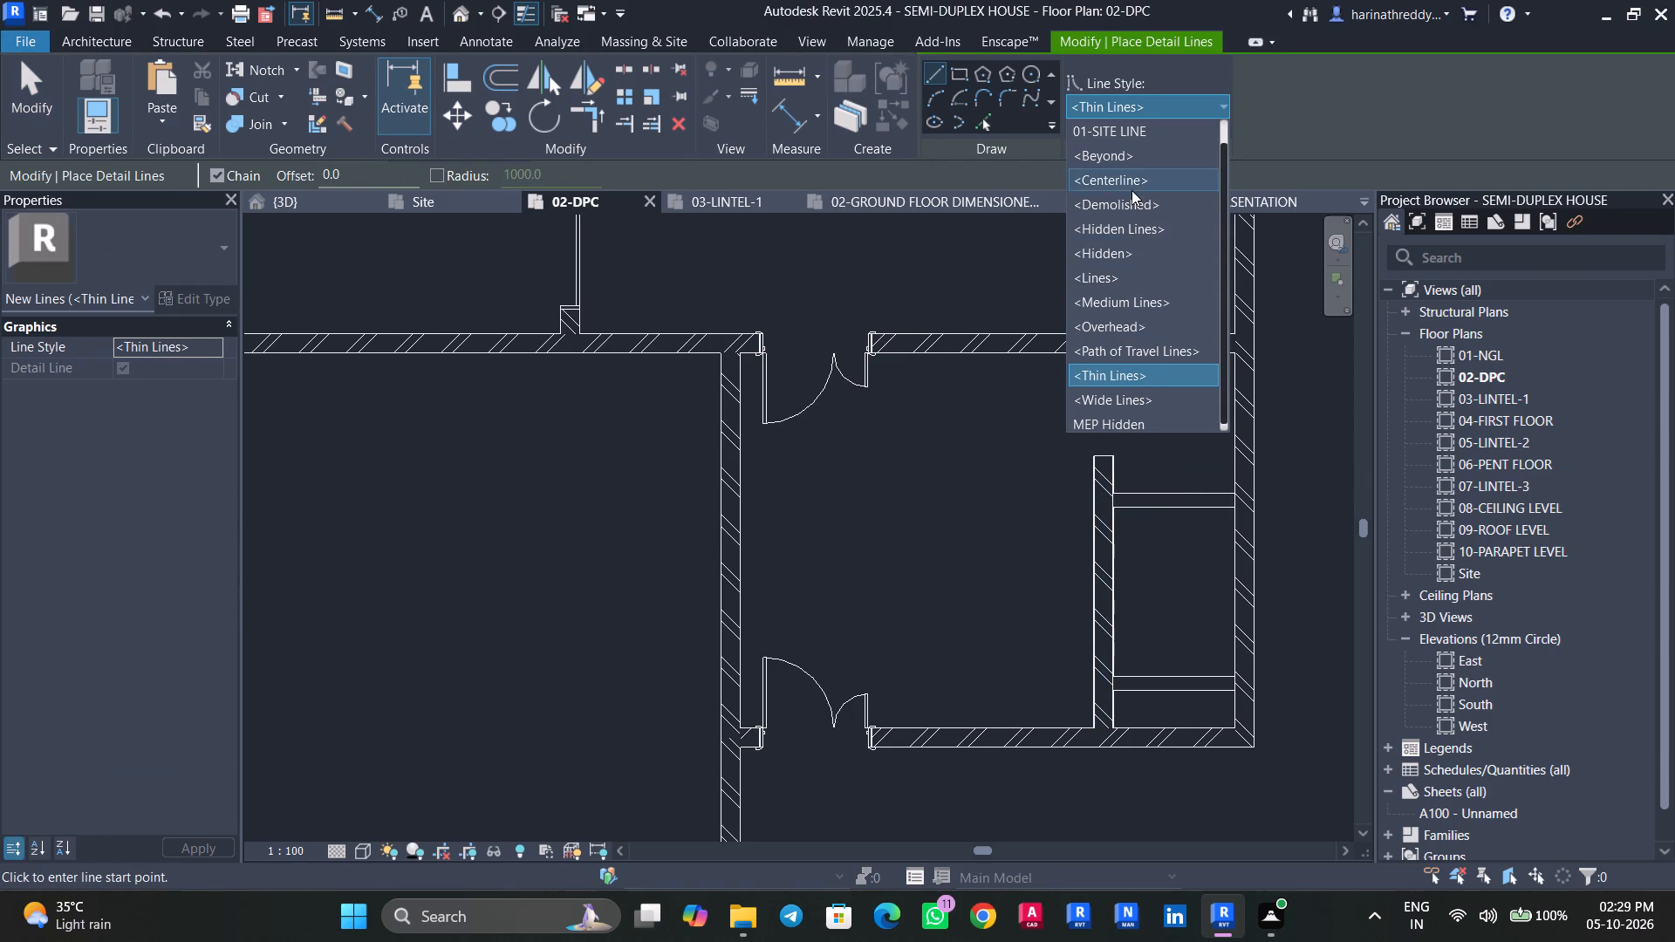
pyautogui.click(1135, 331)
pyautogui.scroll(3, 1063, 461)
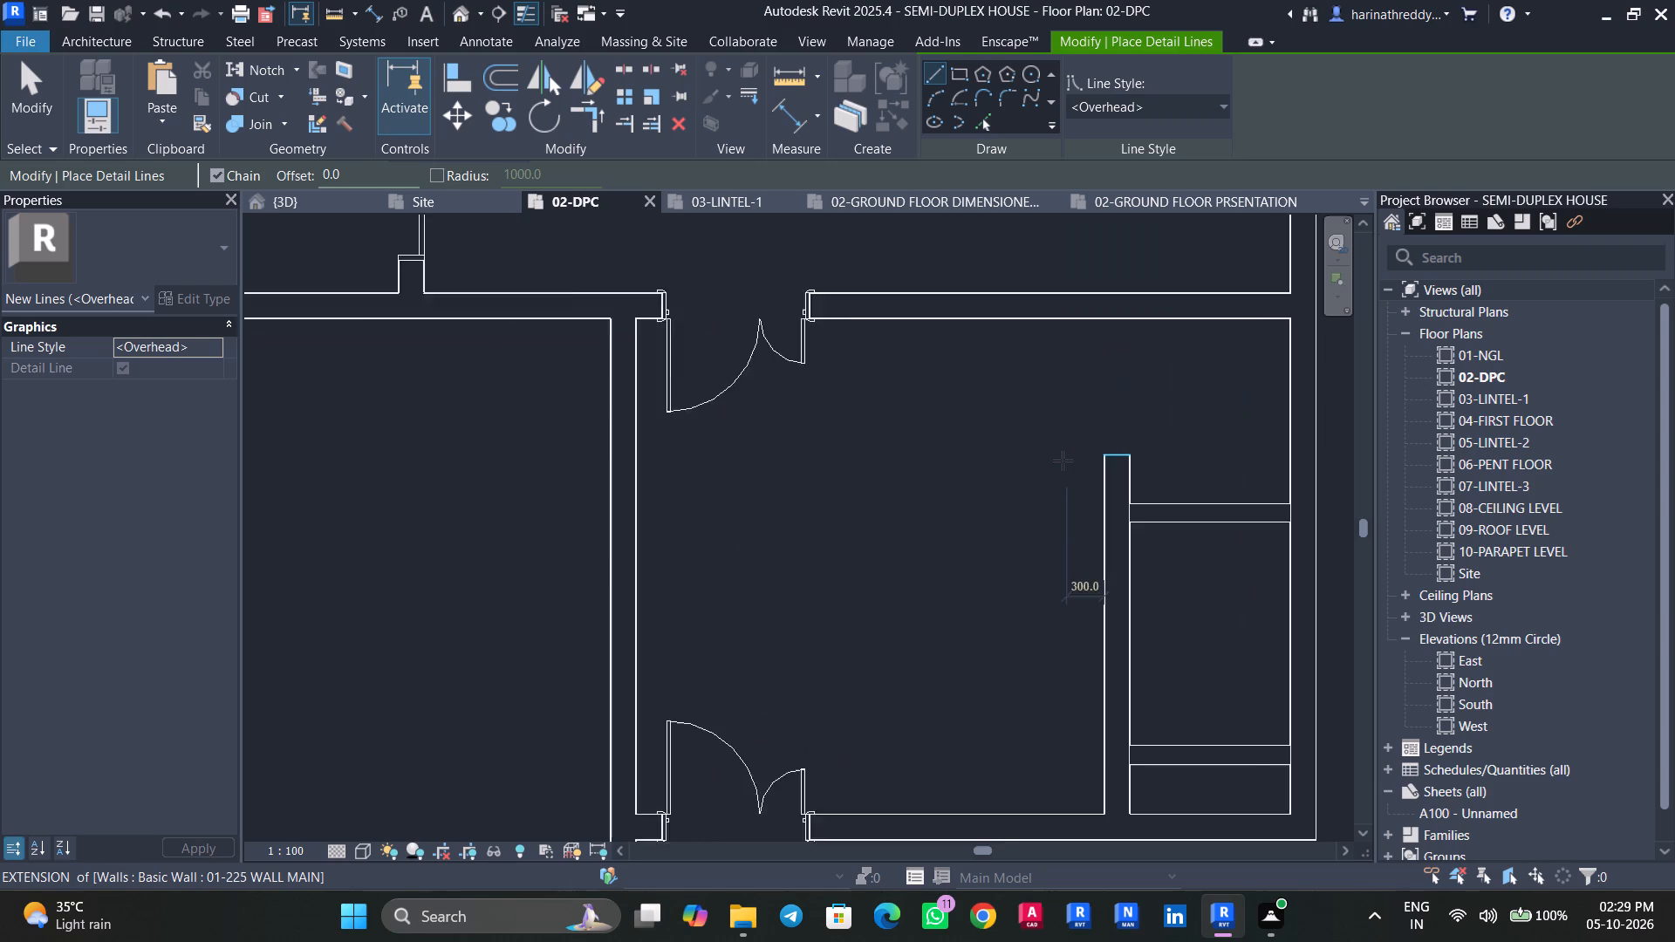
pyautogui.moveTo(1063, 461); pyautogui.dragTo(978, 592, button='middle')
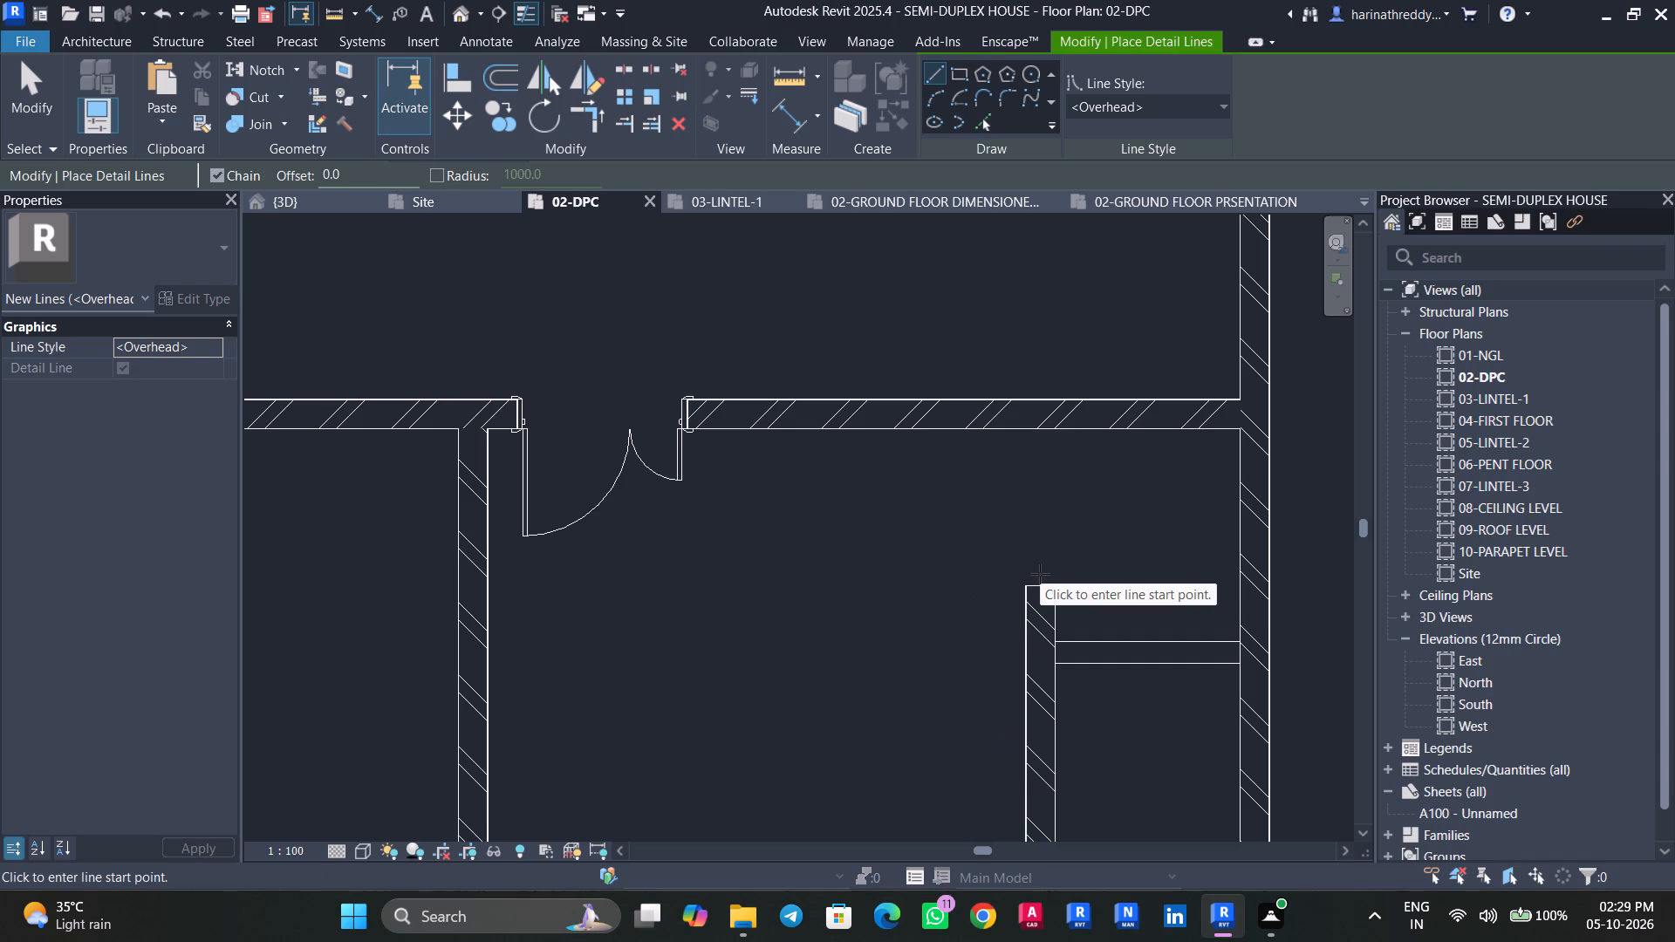
pyautogui.click(1060, 579)
pyautogui.click(1053, 433)
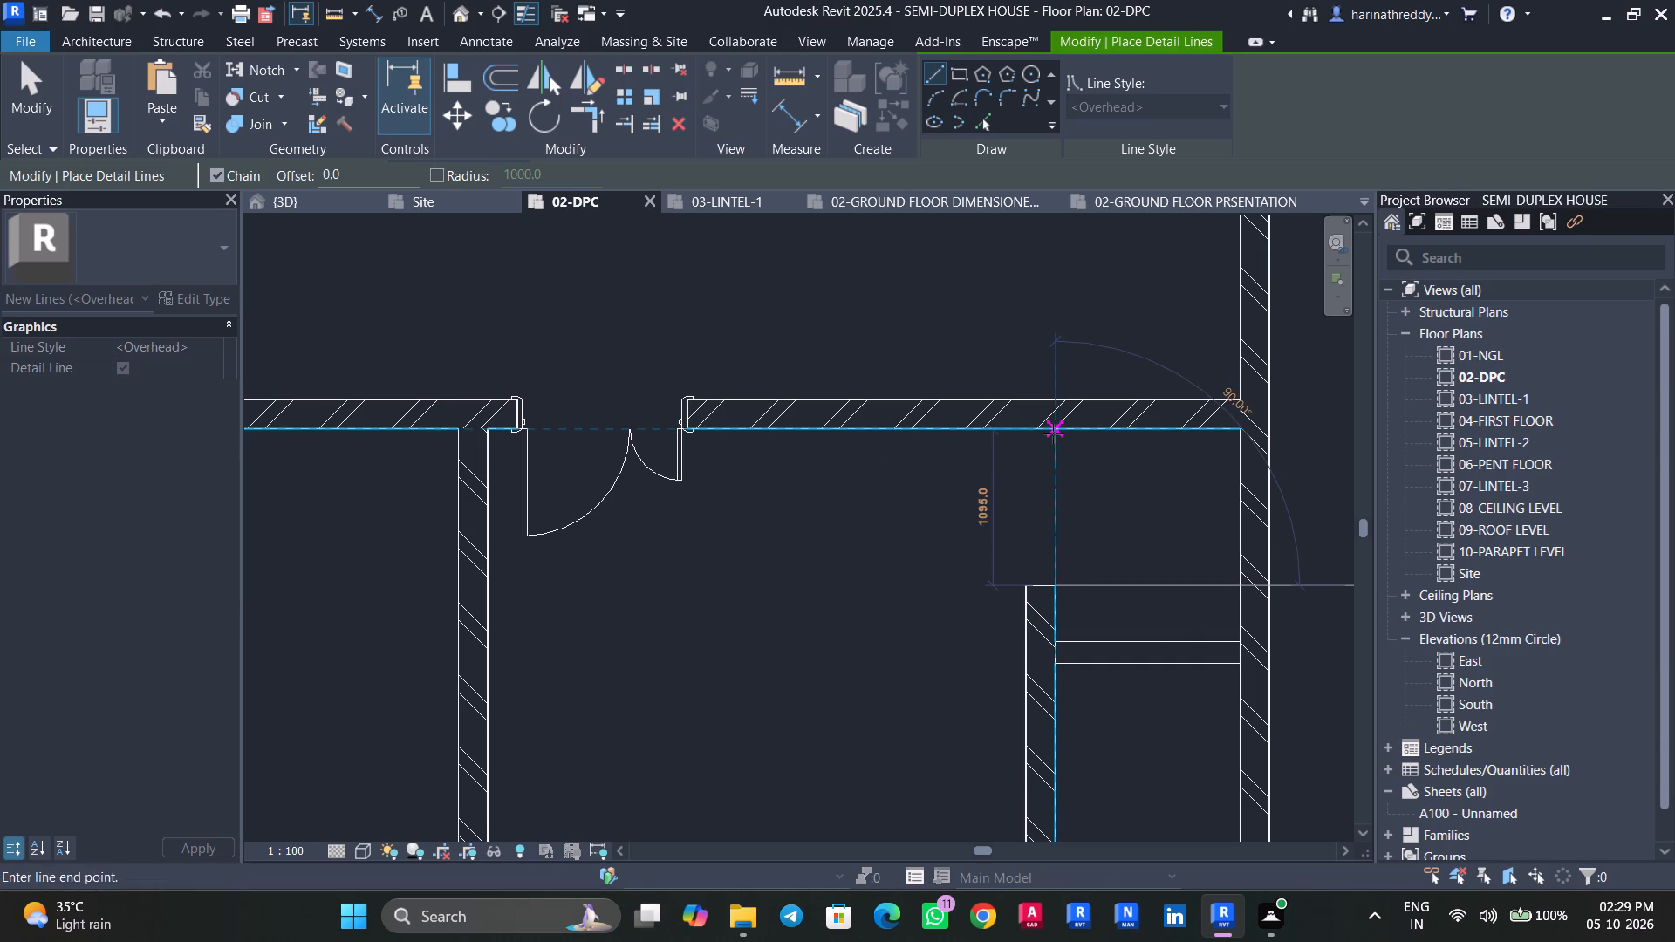
pyautogui.press('Escape')
pyautogui.click(1023, 589)
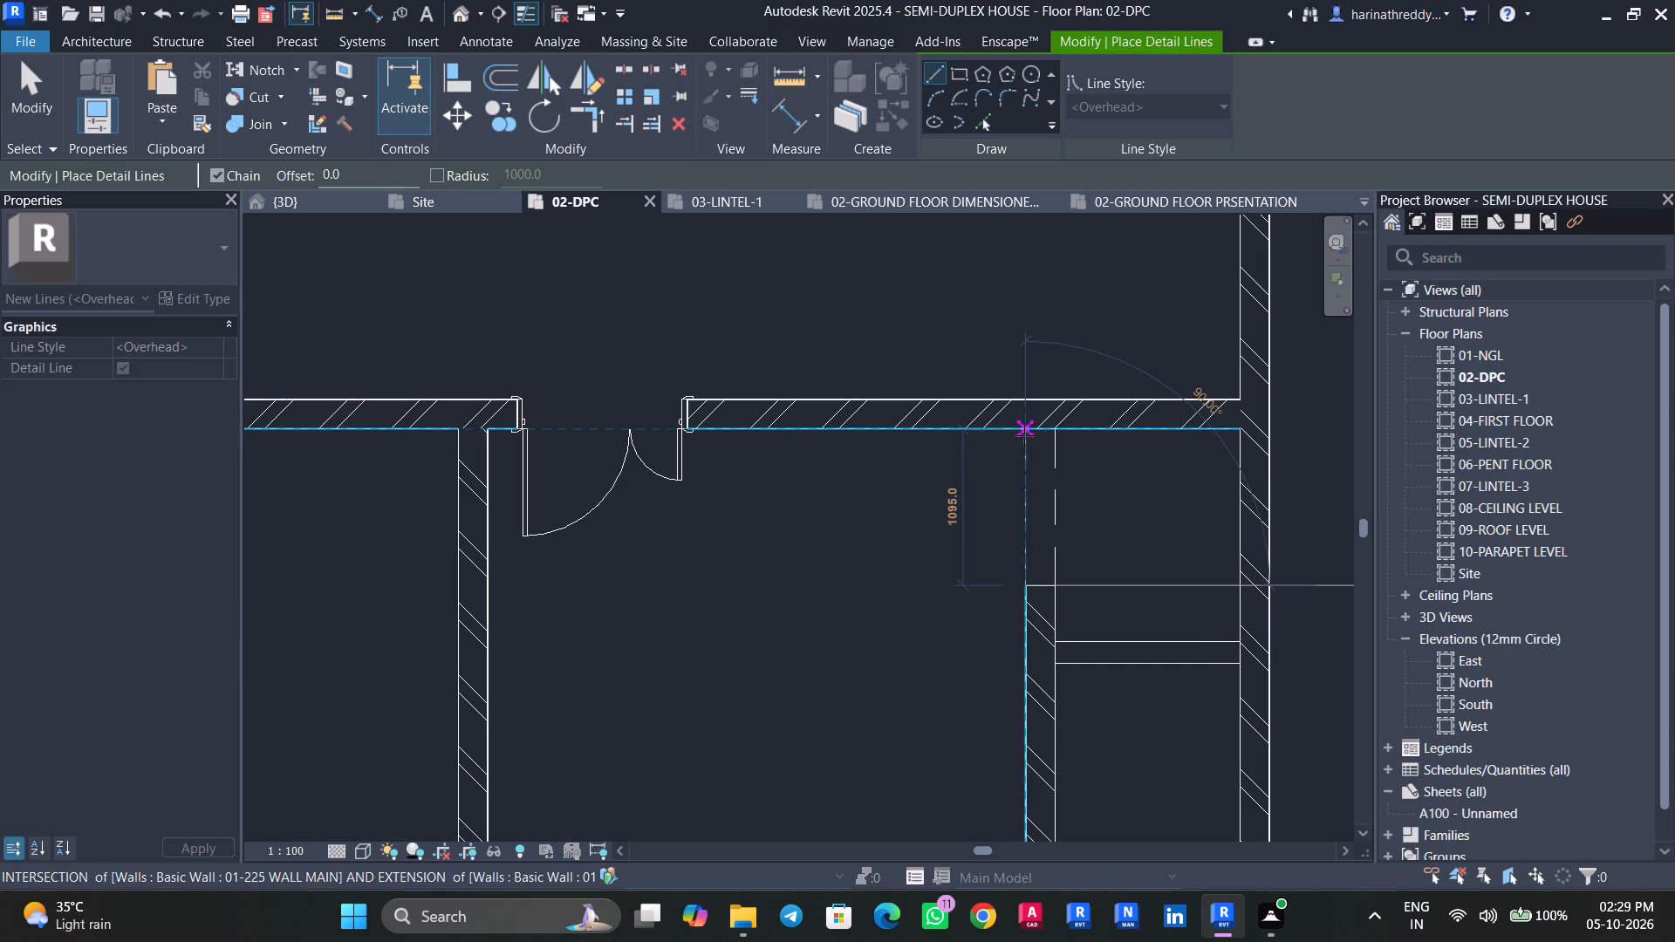
pyautogui.click(1024, 435)
pyautogui.press('Escape')
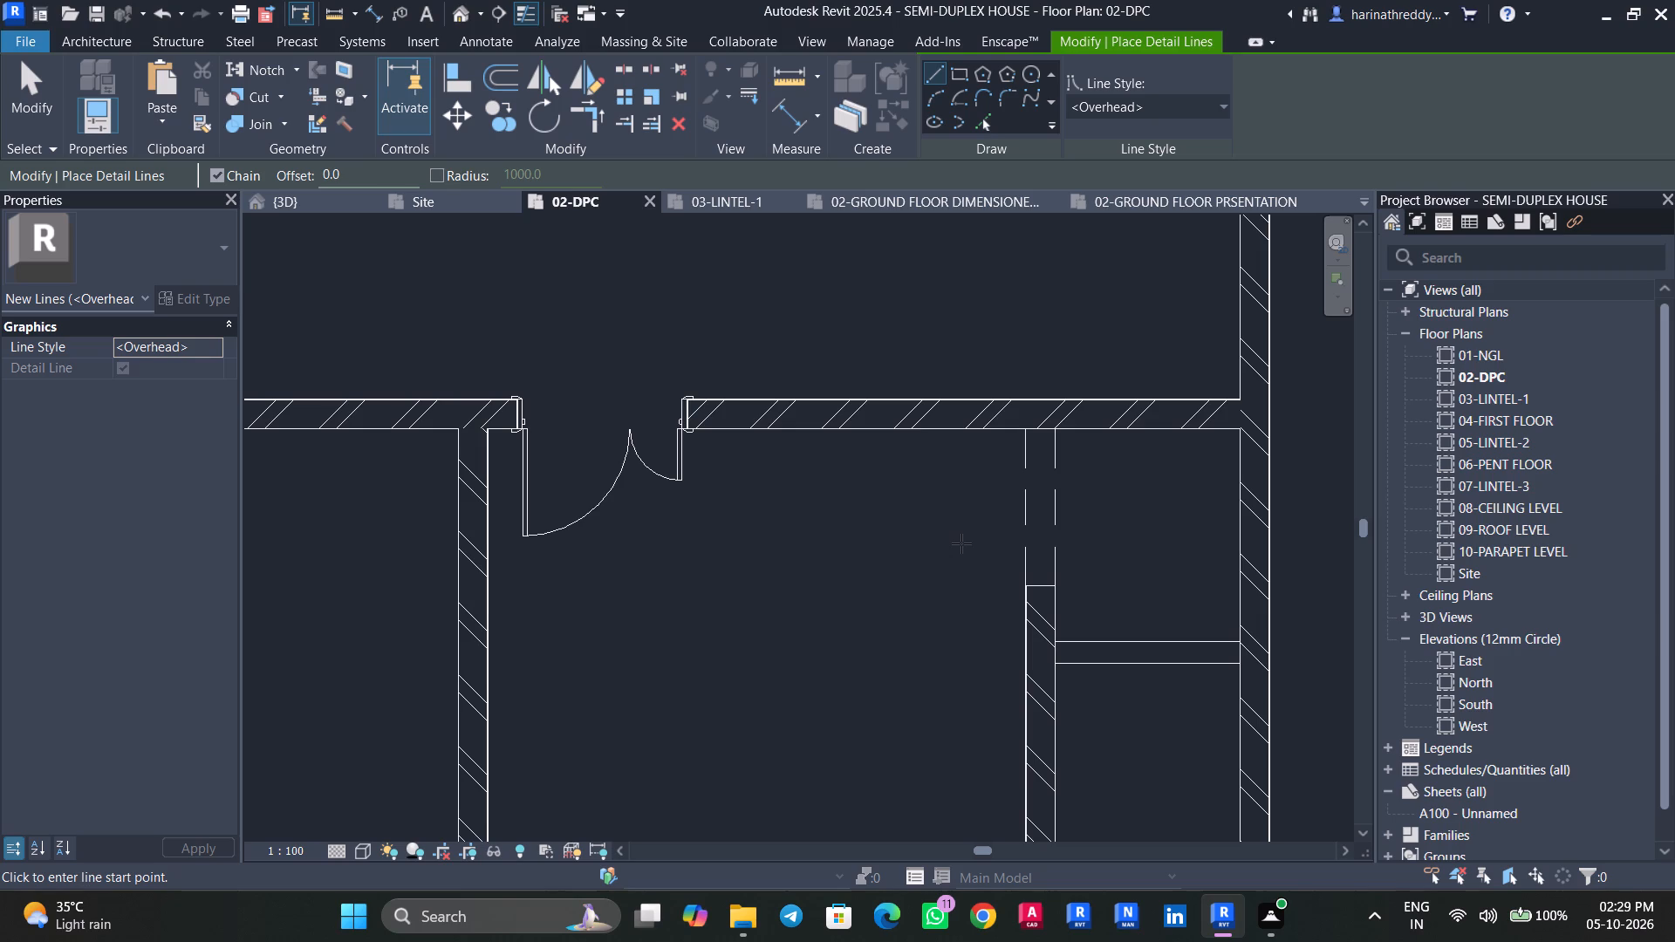
pyautogui.scroll(6, 1012, 544)
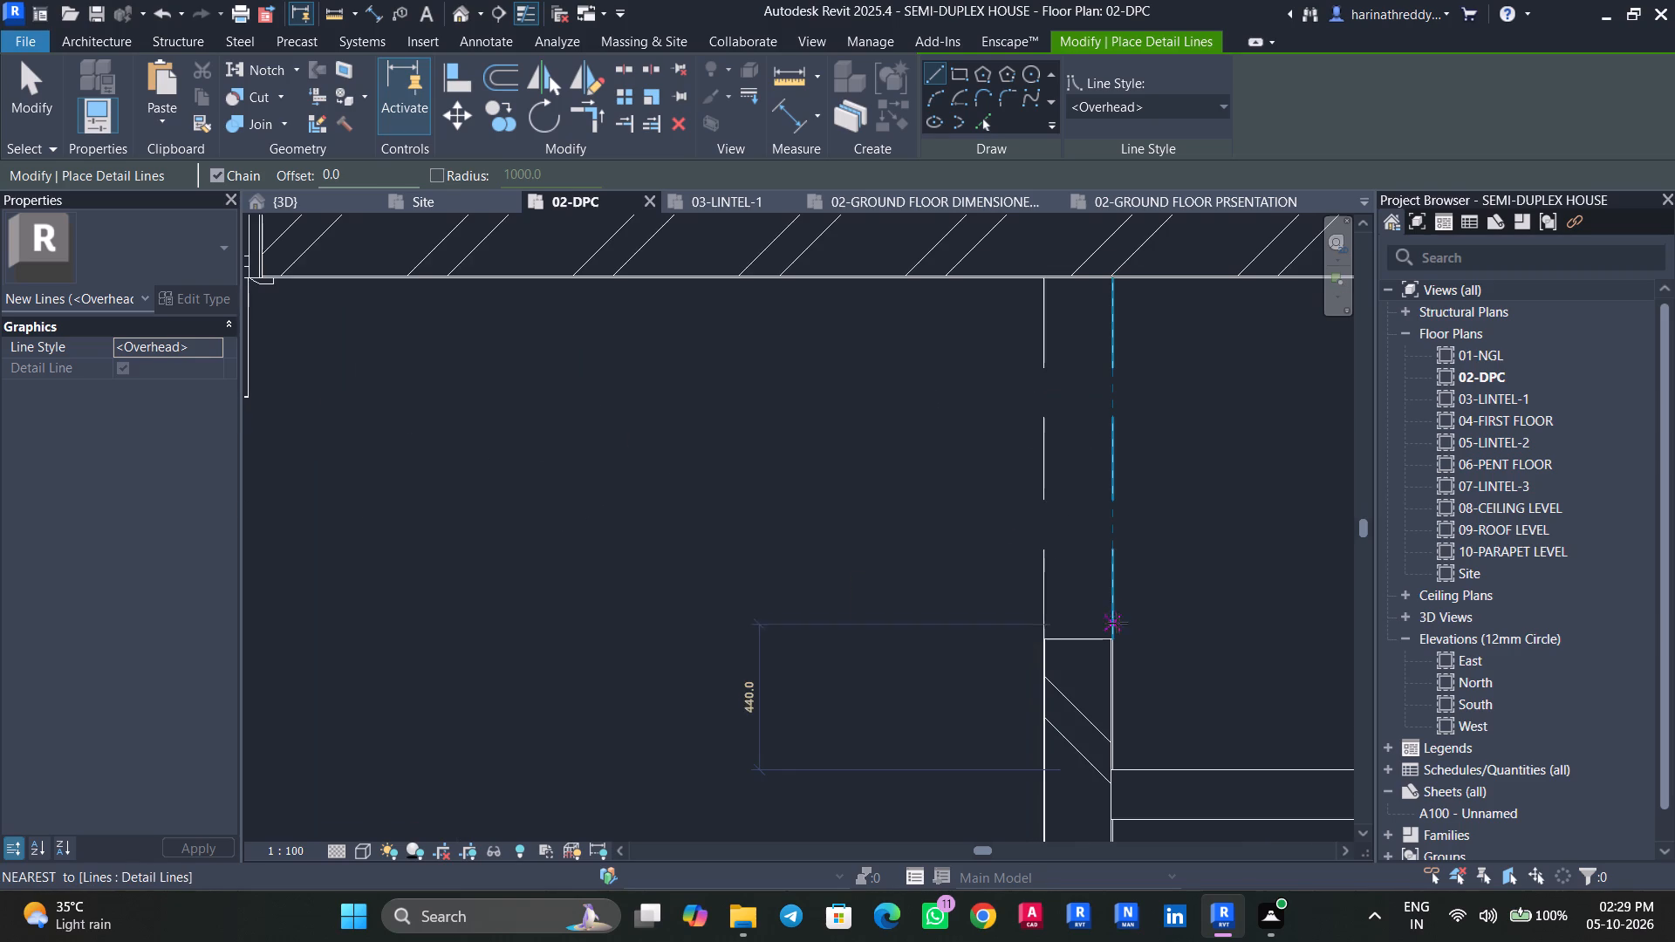
pyautogui.press('Escape')
pyautogui.press('Escape')
# Examine how the overhead detail lines meet the end of the shortened partition wall.
pyautogui.scroll(6, 1103, 658)
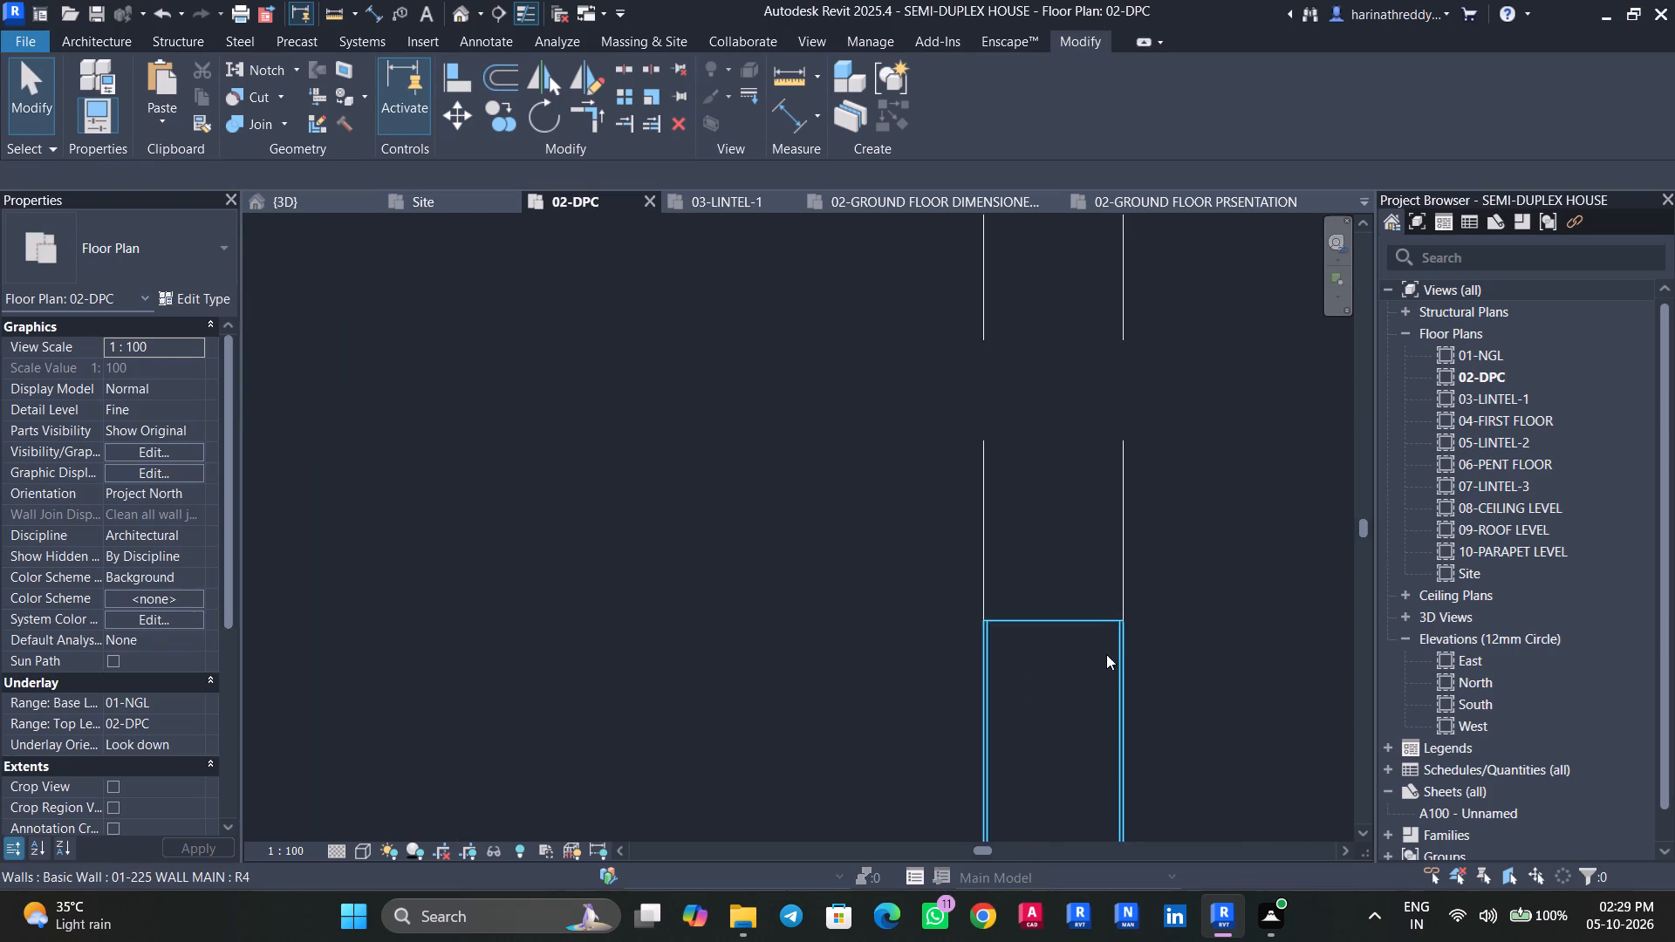
pyautogui.click(1121, 580)
pyautogui.press('Escape')
pyautogui.press('Escape')
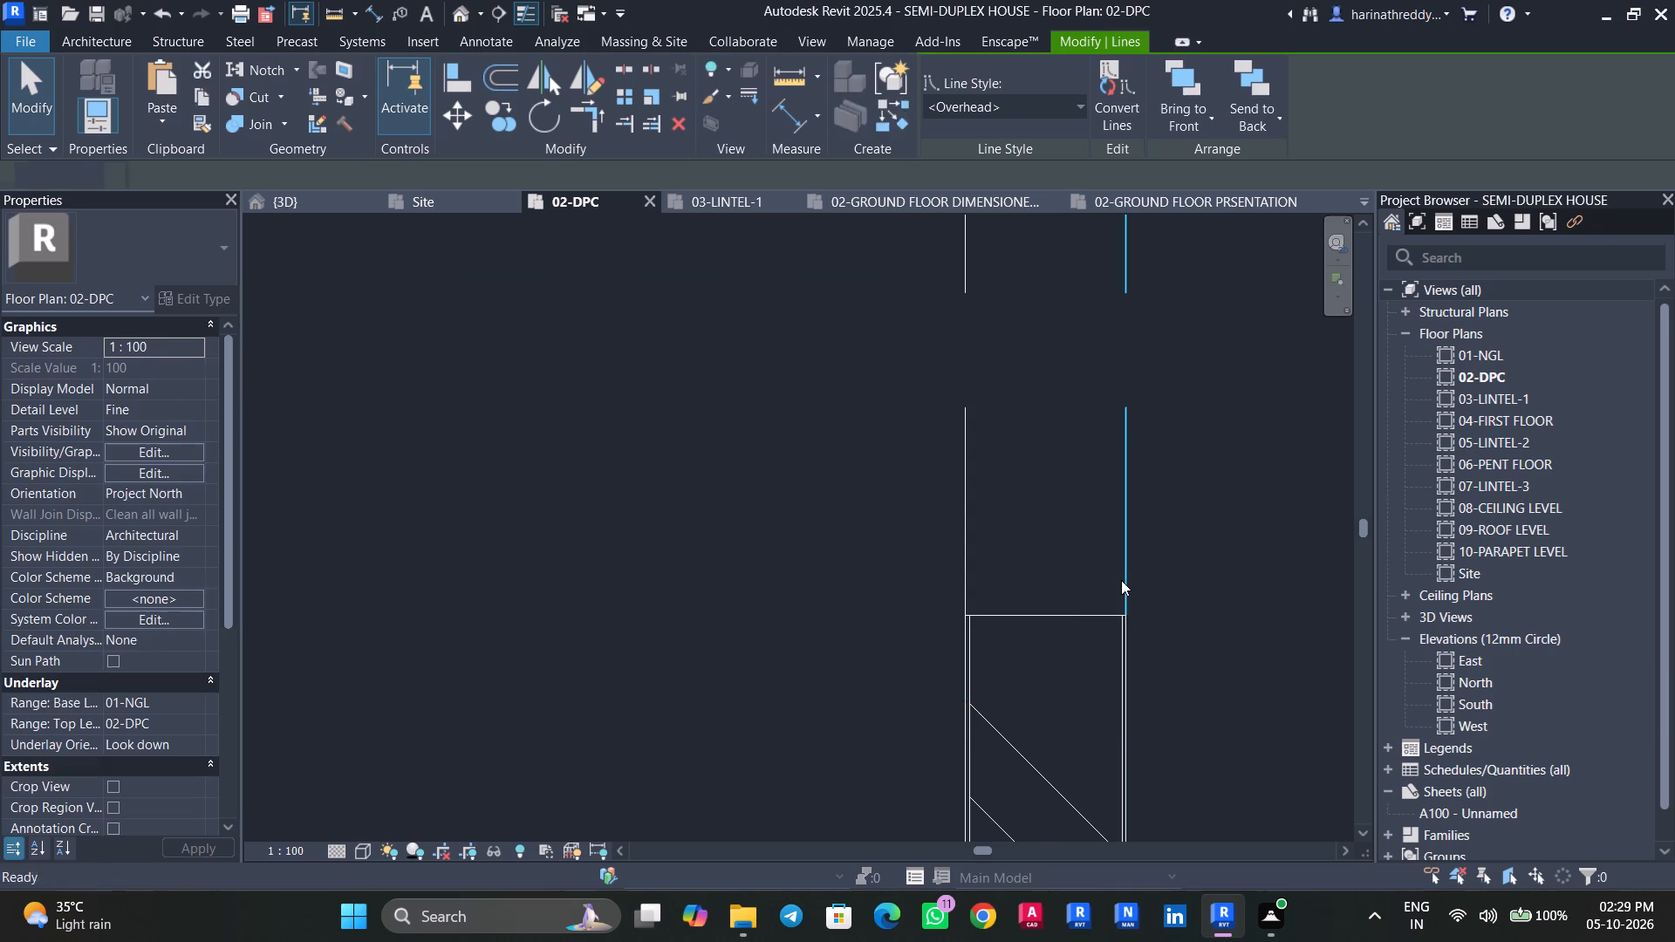
pyautogui.scroll(1, 973, 620)
pyautogui.scroll(-8, 973, 620)
pyautogui.scroll(1, 815, 631)
pyautogui.scroll(-1, 815, 631)
pyautogui.scroll(1, 815, 631)
pyautogui.scroll(-14, 815, 631)
# Mirror a copy of the central hall's south wall D3 door to the west side of the partition wall's centreline.
pyautogui.moveTo(787, 661); pyautogui.dragTo(894, 621, button='middle')
pyautogui.moveTo(872, 674); pyautogui.dragTo(929, 640, button='middle')
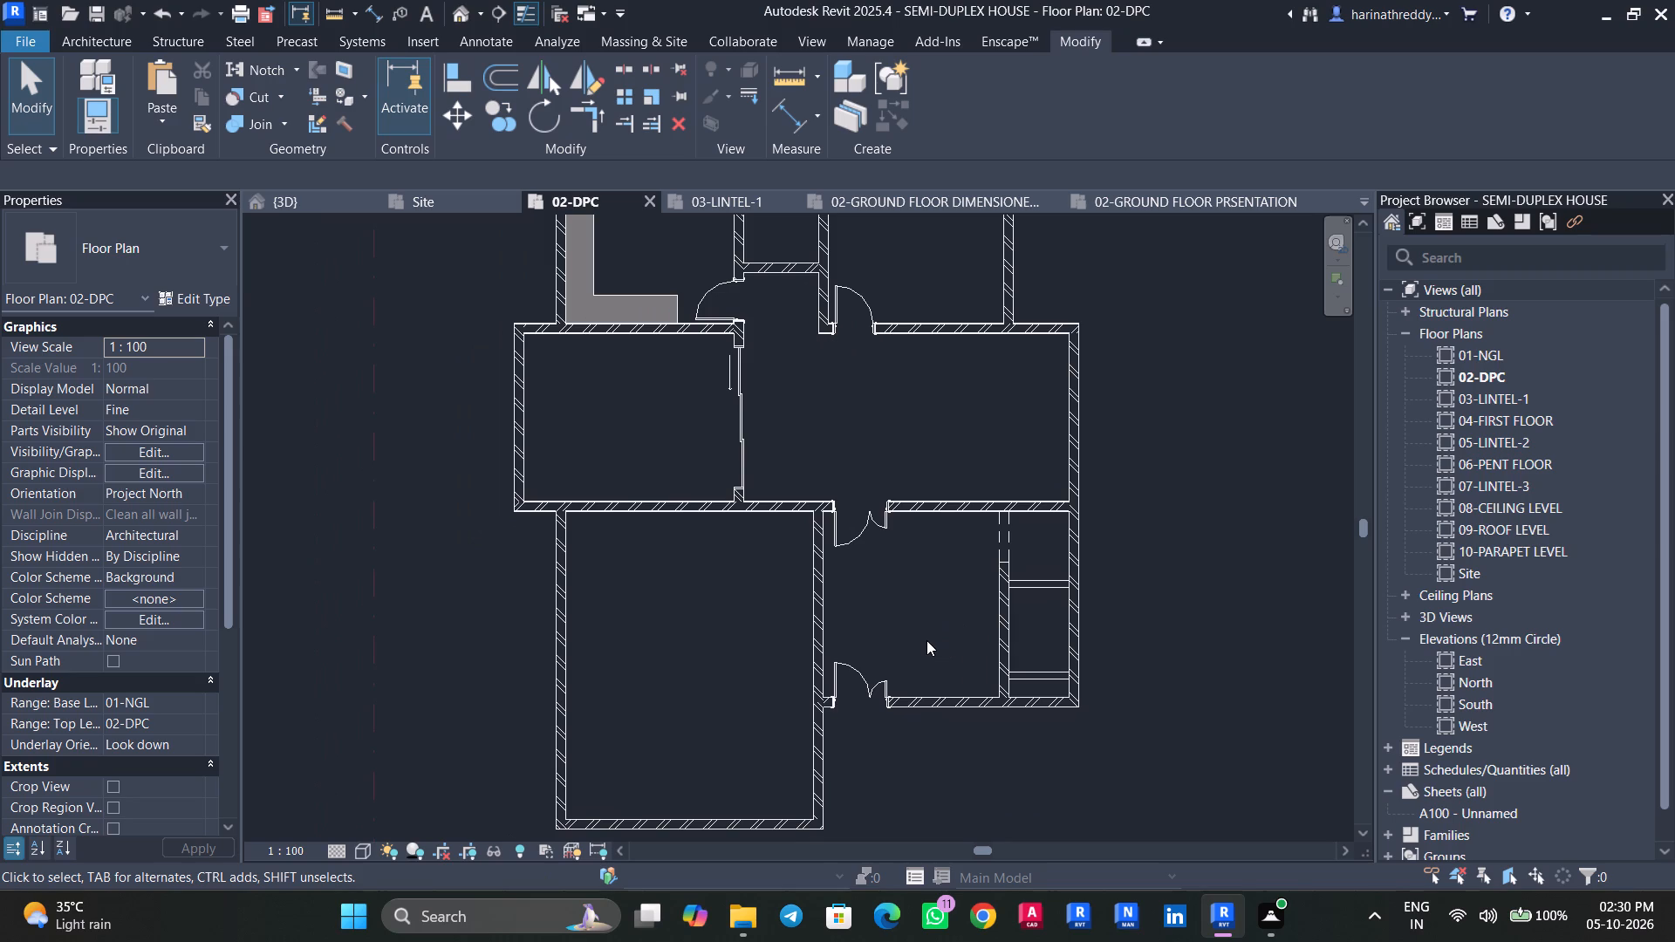
pyautogui.scroll(-5, 926, 640)
pyautogui.moveTo(924, 640); pyautogui.dragTo(936, 683, button='middle')
pyautogui.scroll(2, 879, 585)
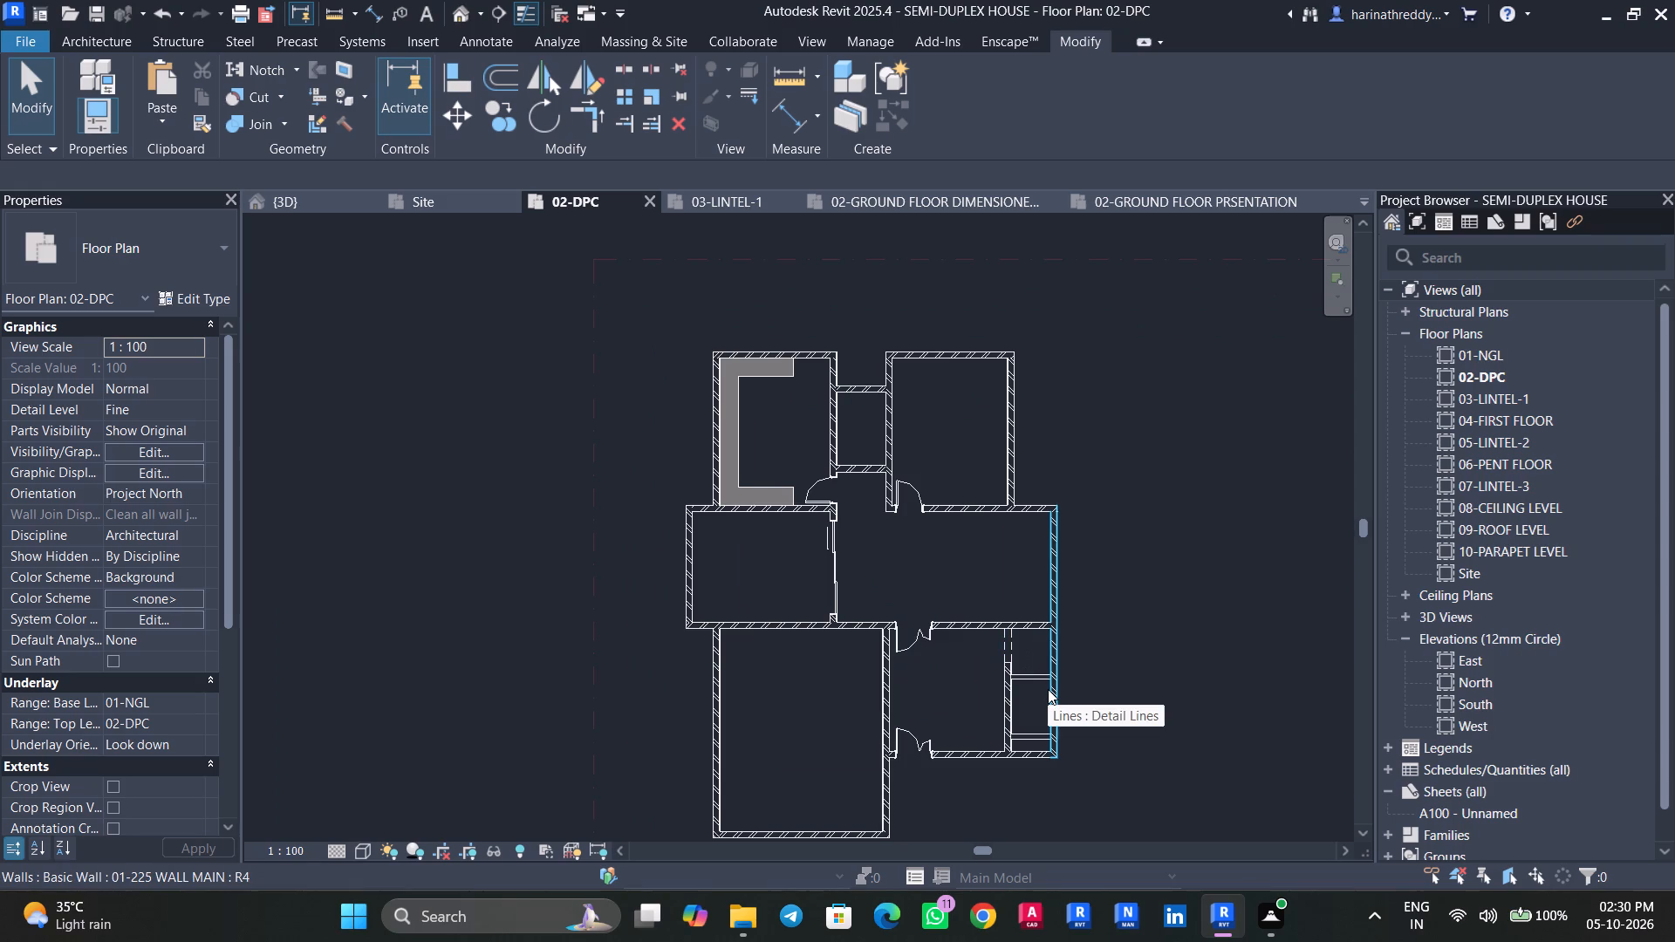
pyautogui.click(924, 643)
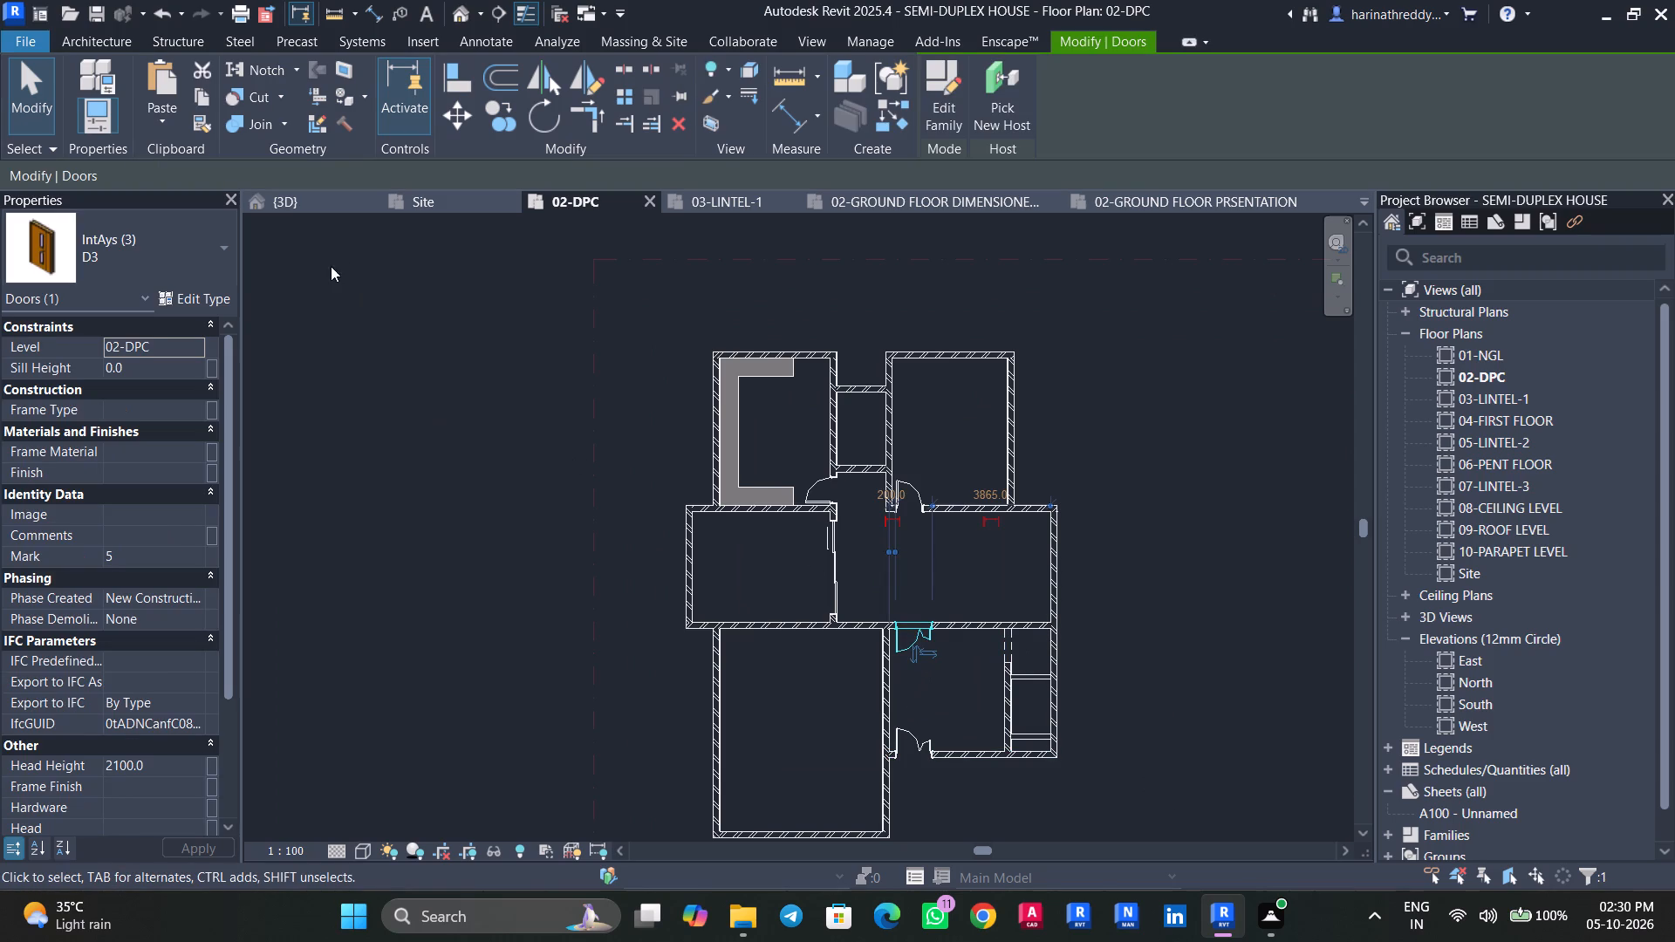
pyautogui.click(581, 93)
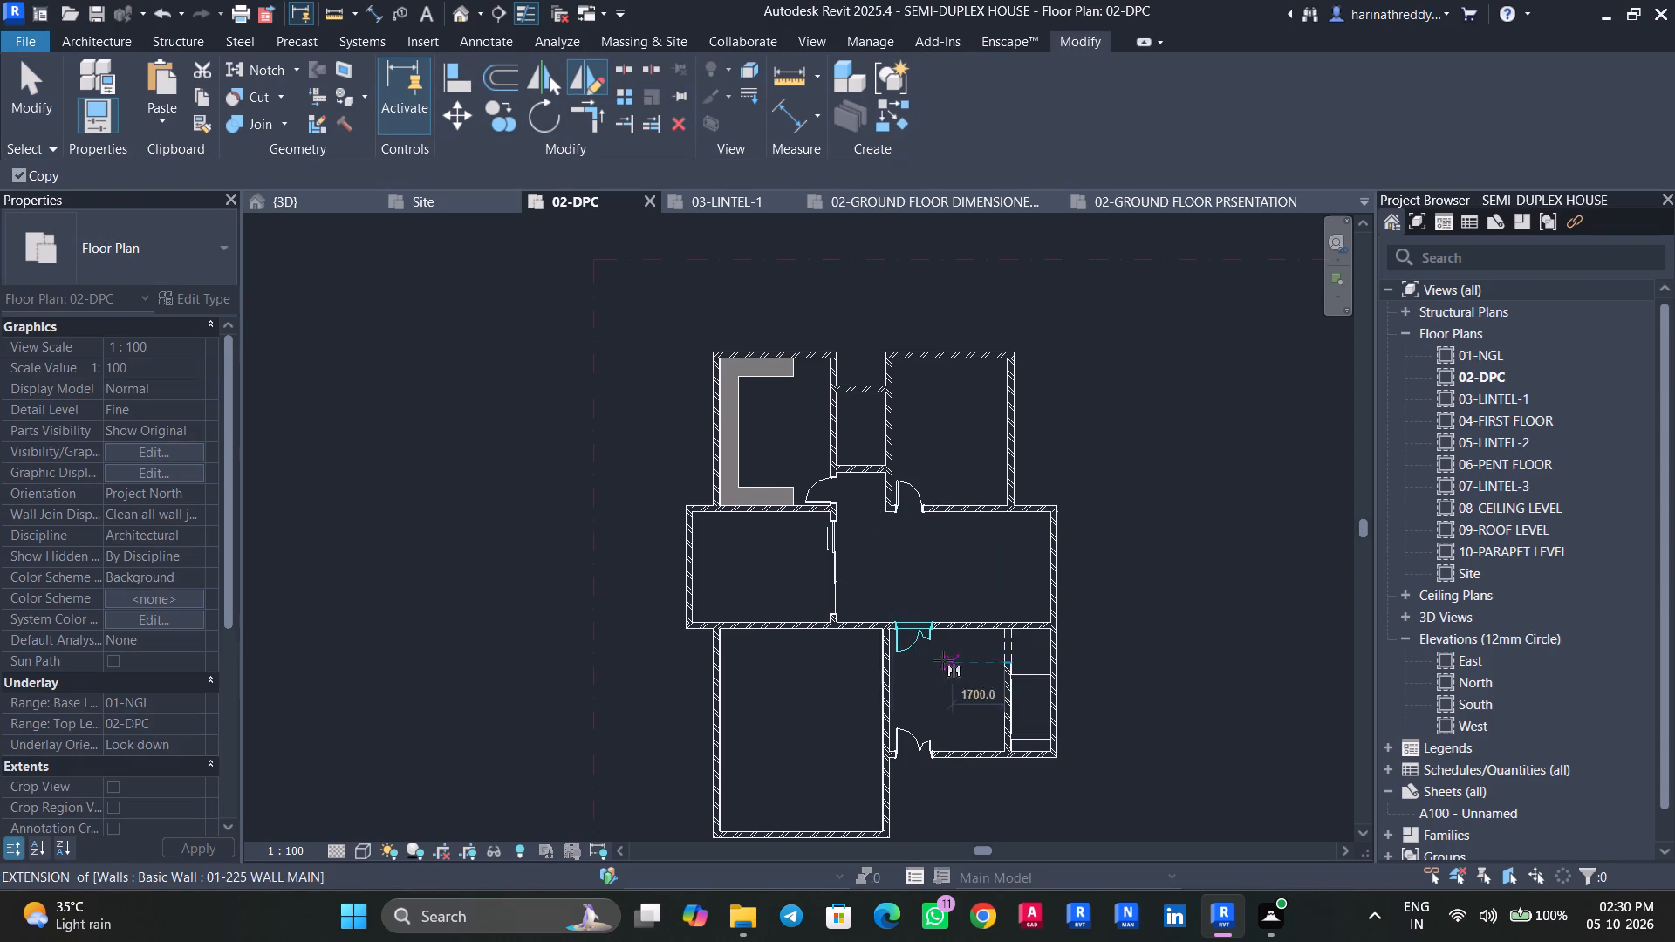
pyautogui.scroll(5, 871, 624)
pyautogui.scroll(-1, 925, 650)
pyautogui.scroll(7, 926, 650)
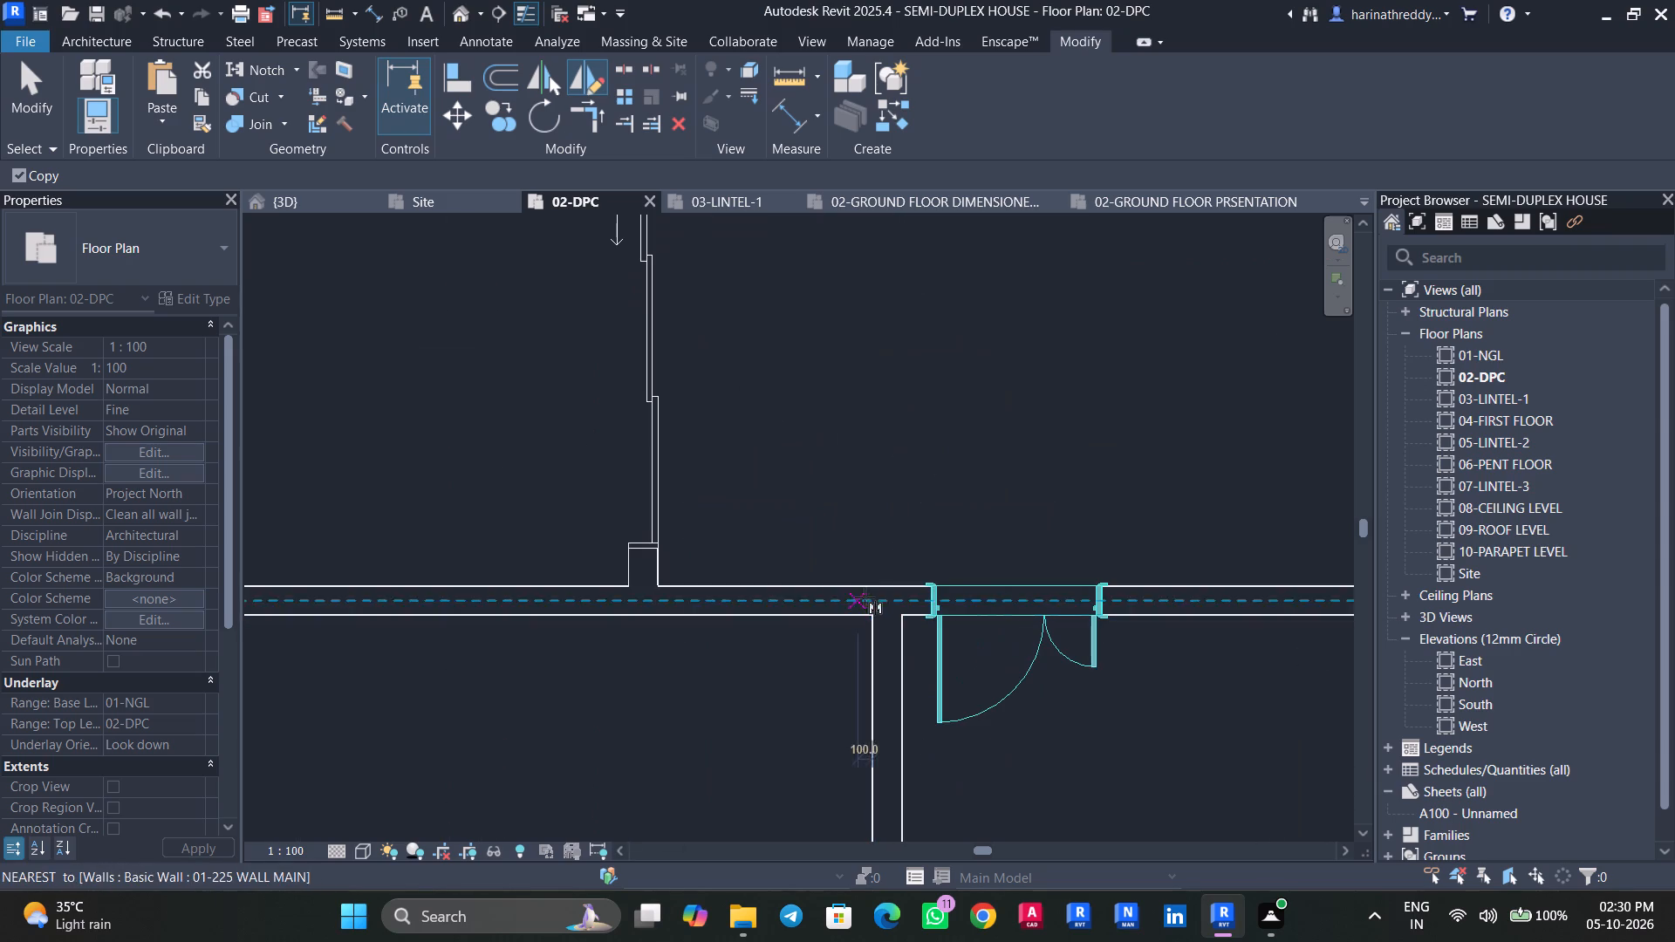
pyautogui.click(883, 584)
pyautogui.click(893, 713)
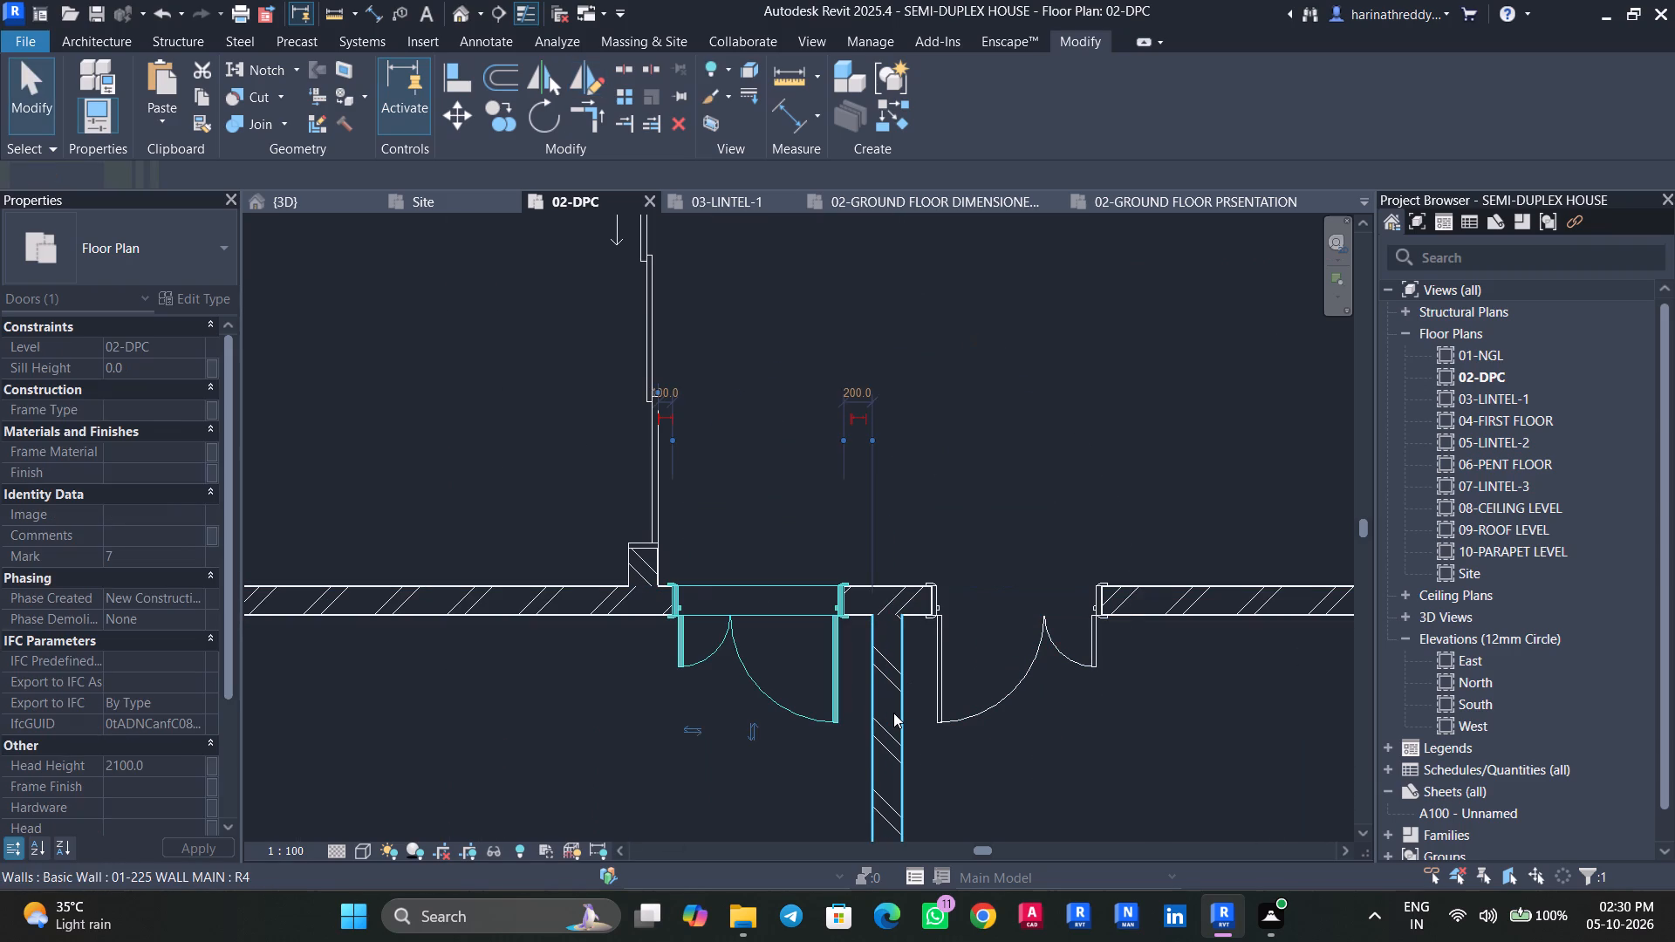
pyautogui.press('Escape')
pyautogui.press('Escape')
pyautogui.scroll(-5, 692, 765)
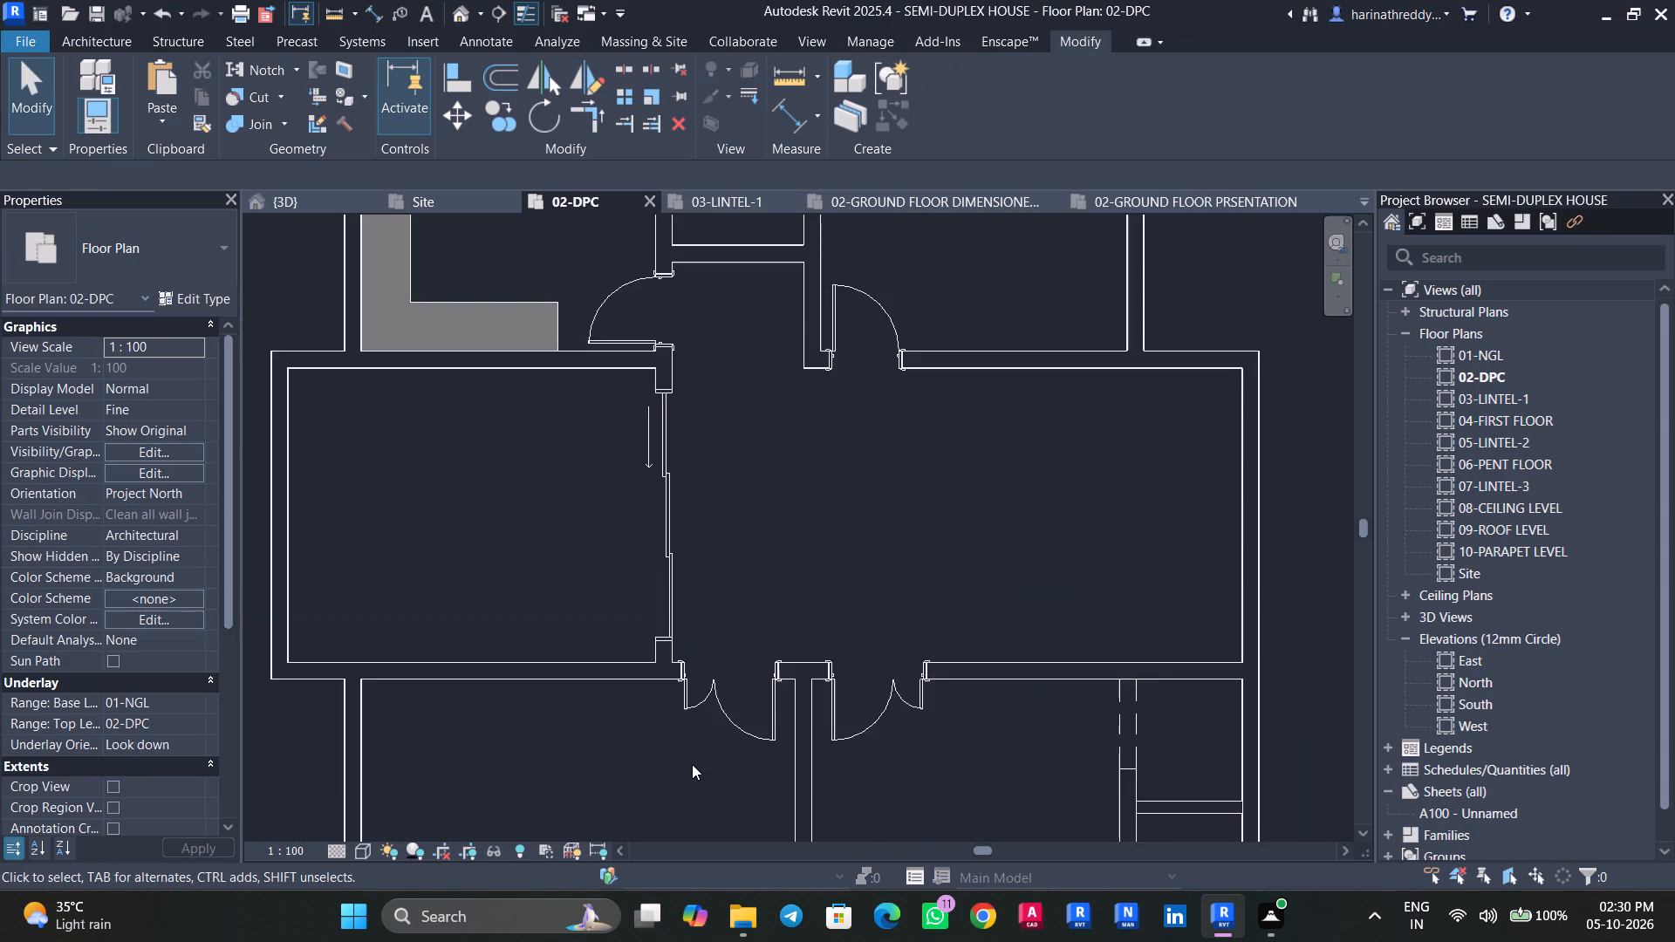
# Place a D3 door in the partition wall between the southwest and southeast rooms, about 1200 mm from its north end, opening westward.
pyautogui.moveTo(692, 775); pyautogui.dragTo(778, 659, button='middle')
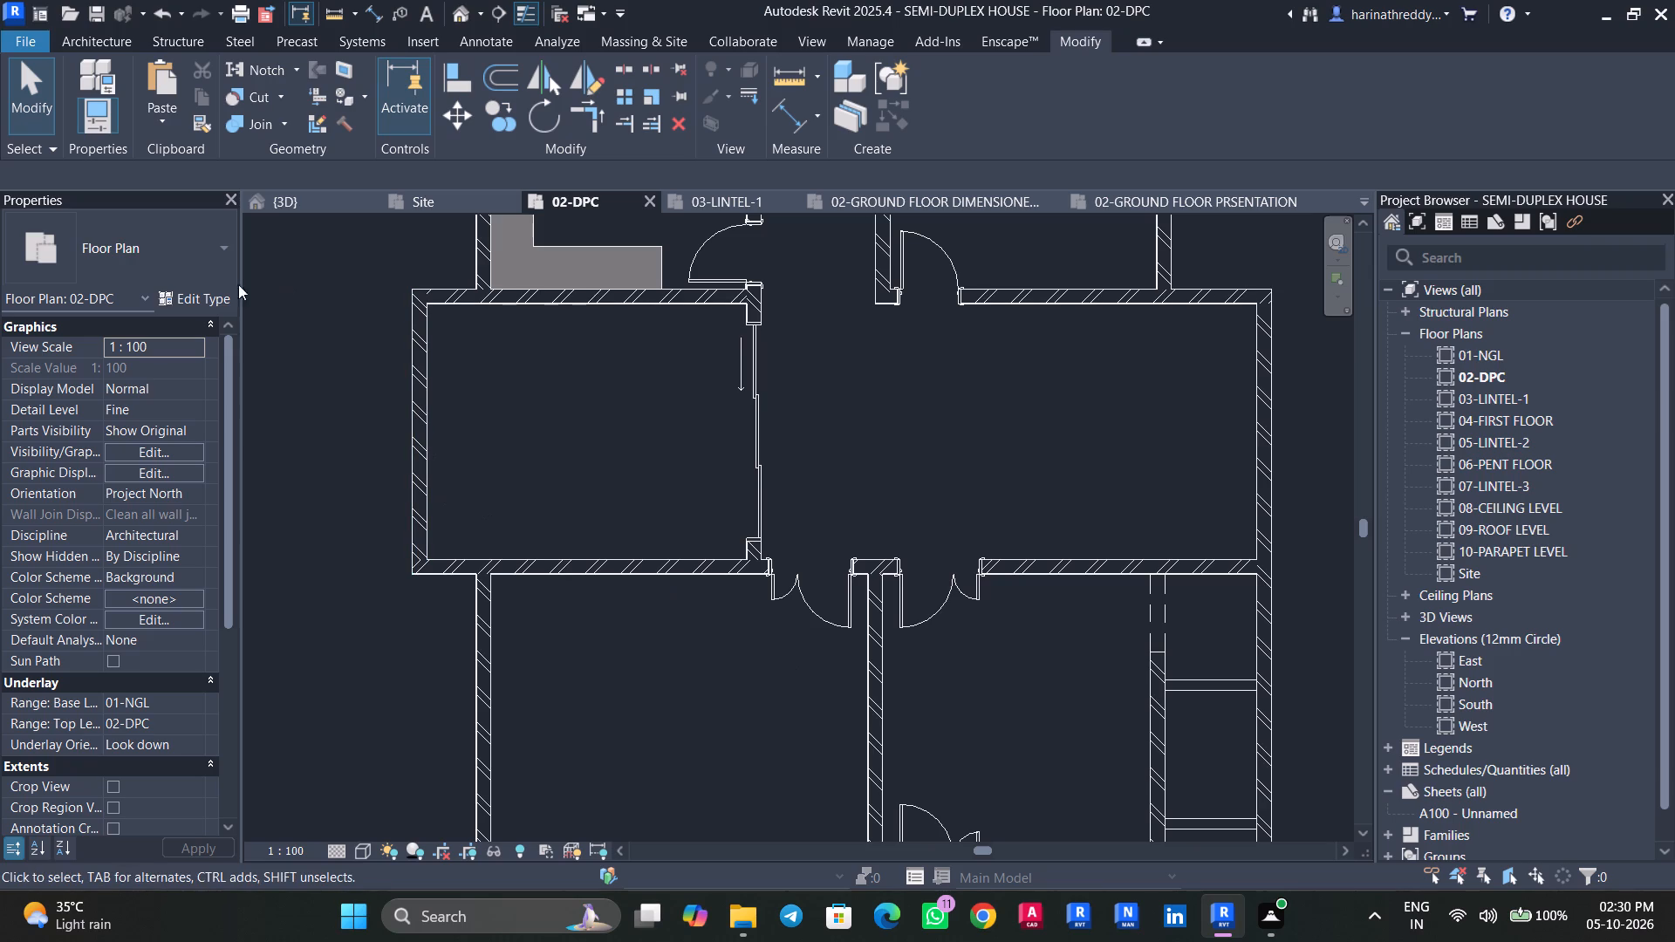
pyautogui.write('DR')
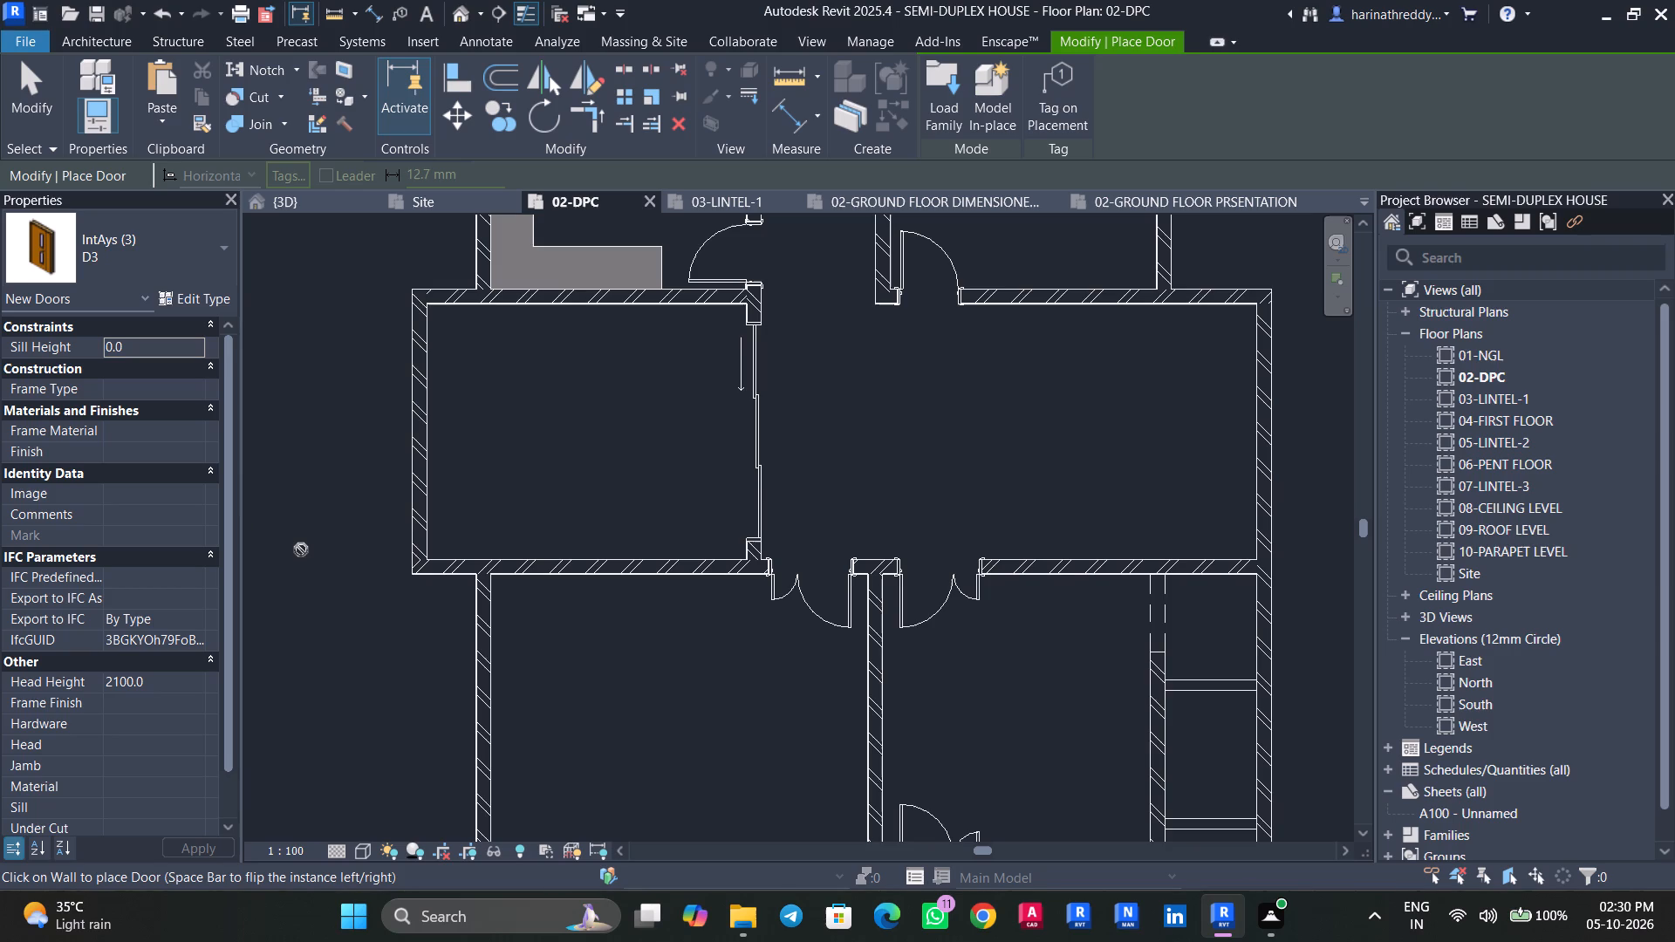
pyautogui.moveTo(770, 691); pyautogui.dragTo(735, 564, button='middle')
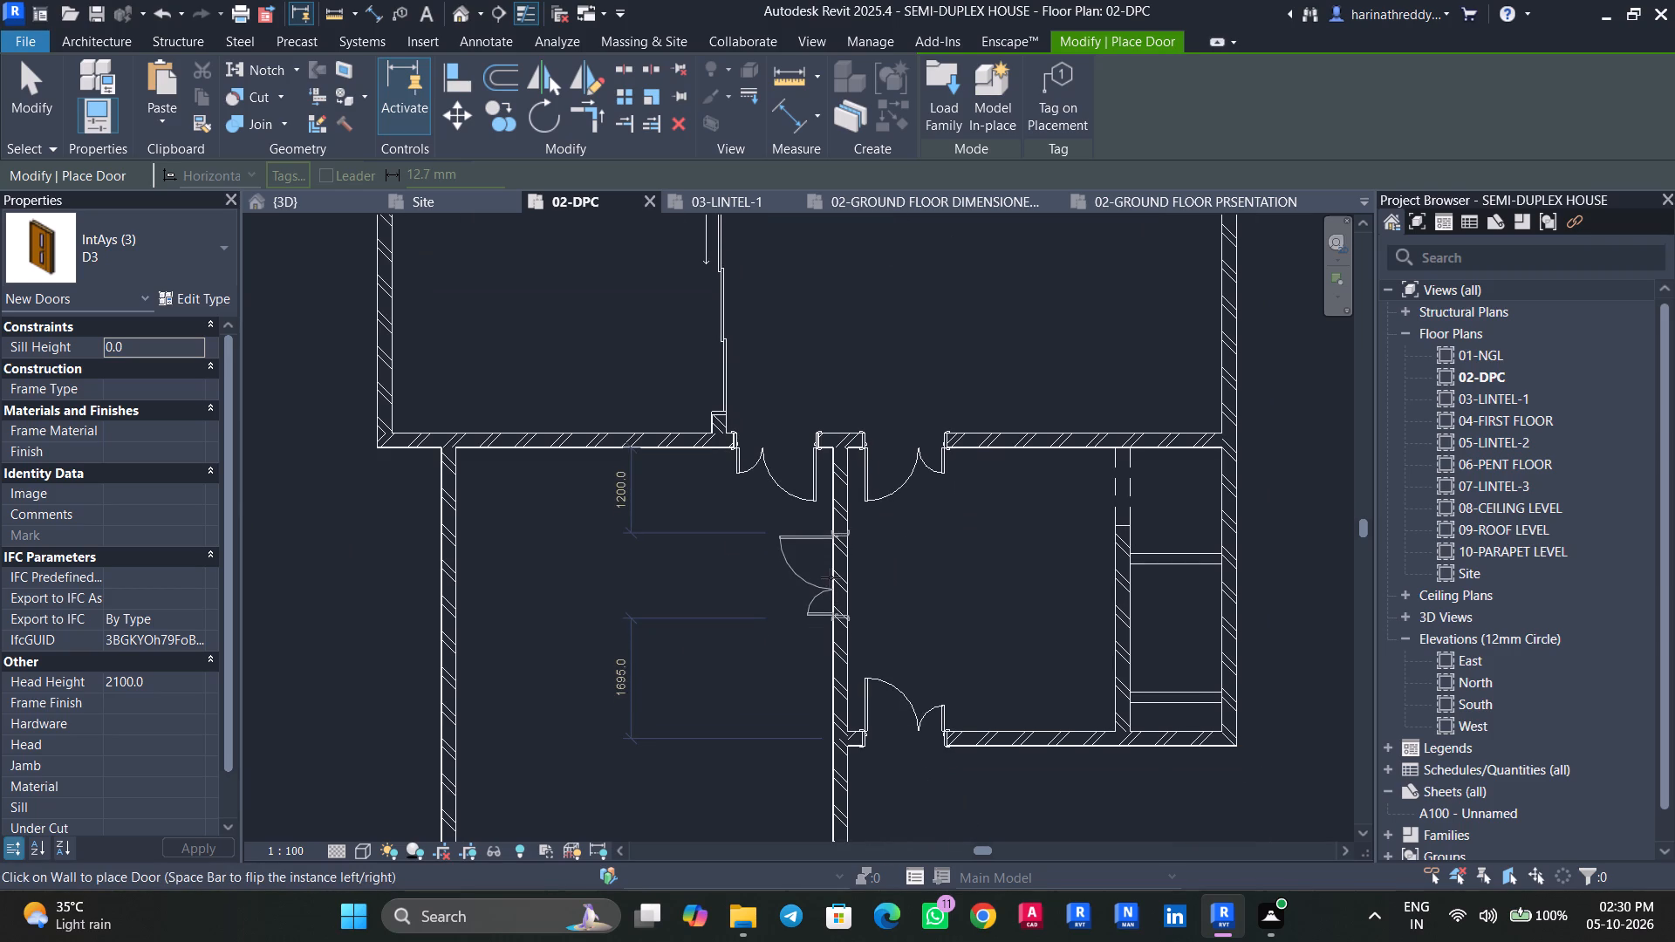
pyautogui.click(831, 577)
pyautogui.press('Escape')
pyautogui.press('Escape')
pyautogui.press('Escape')
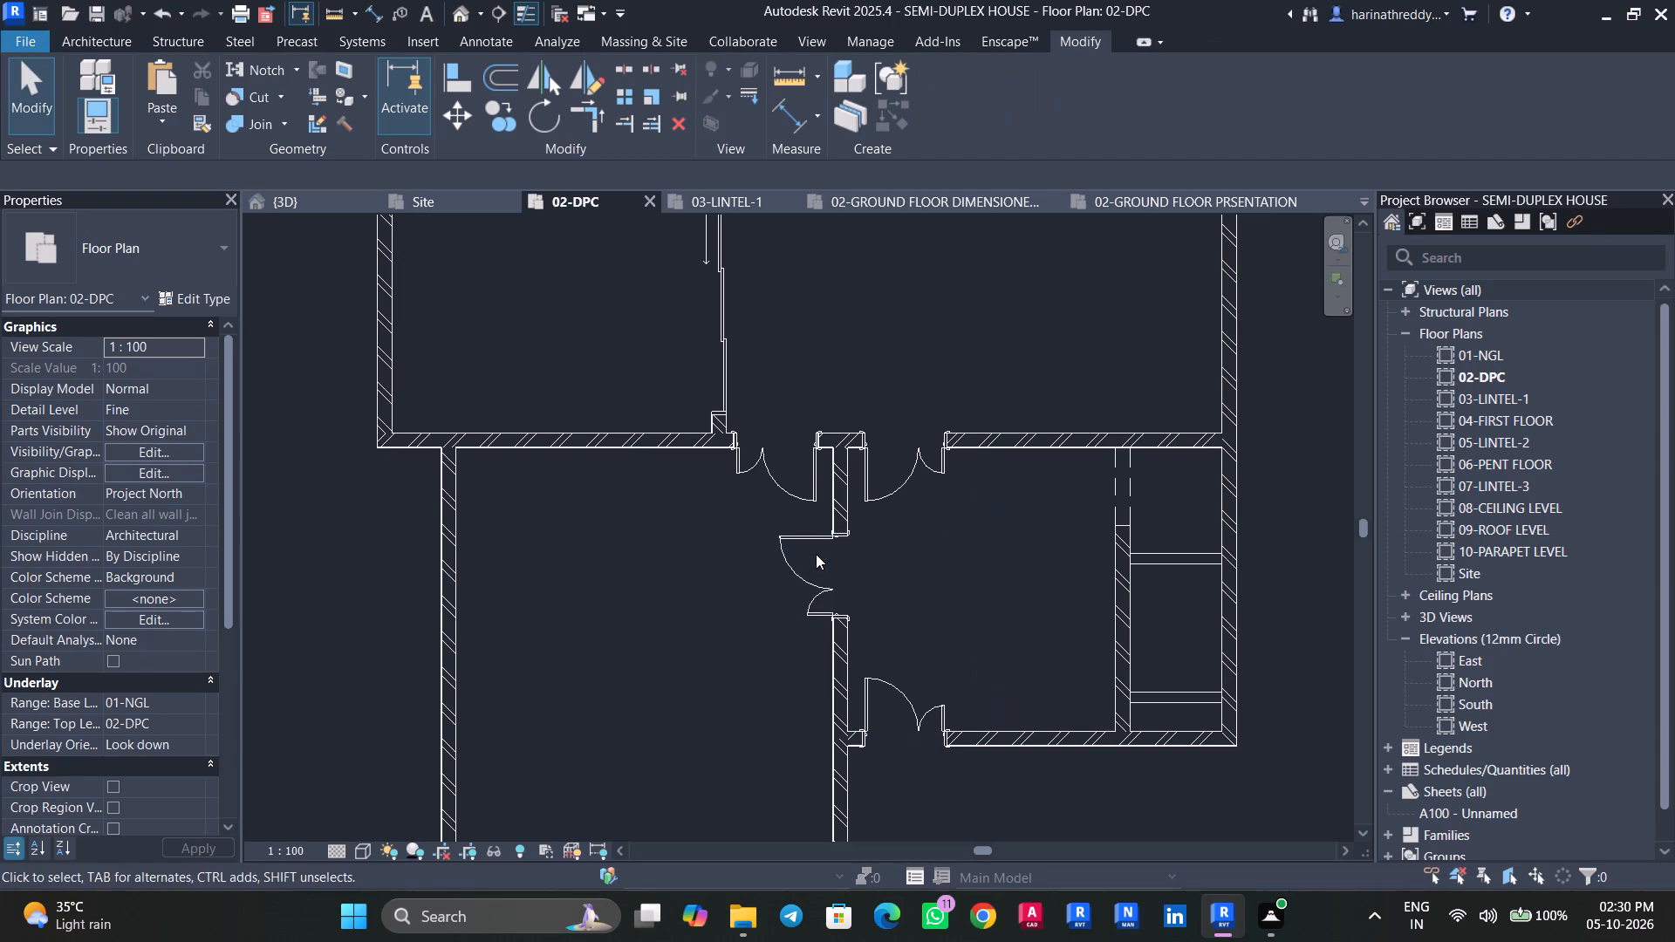
# Change the mirrored door at the southwest room's northeast corner to type IntSgl (9) D1.
pyautogui.click(809, 488)
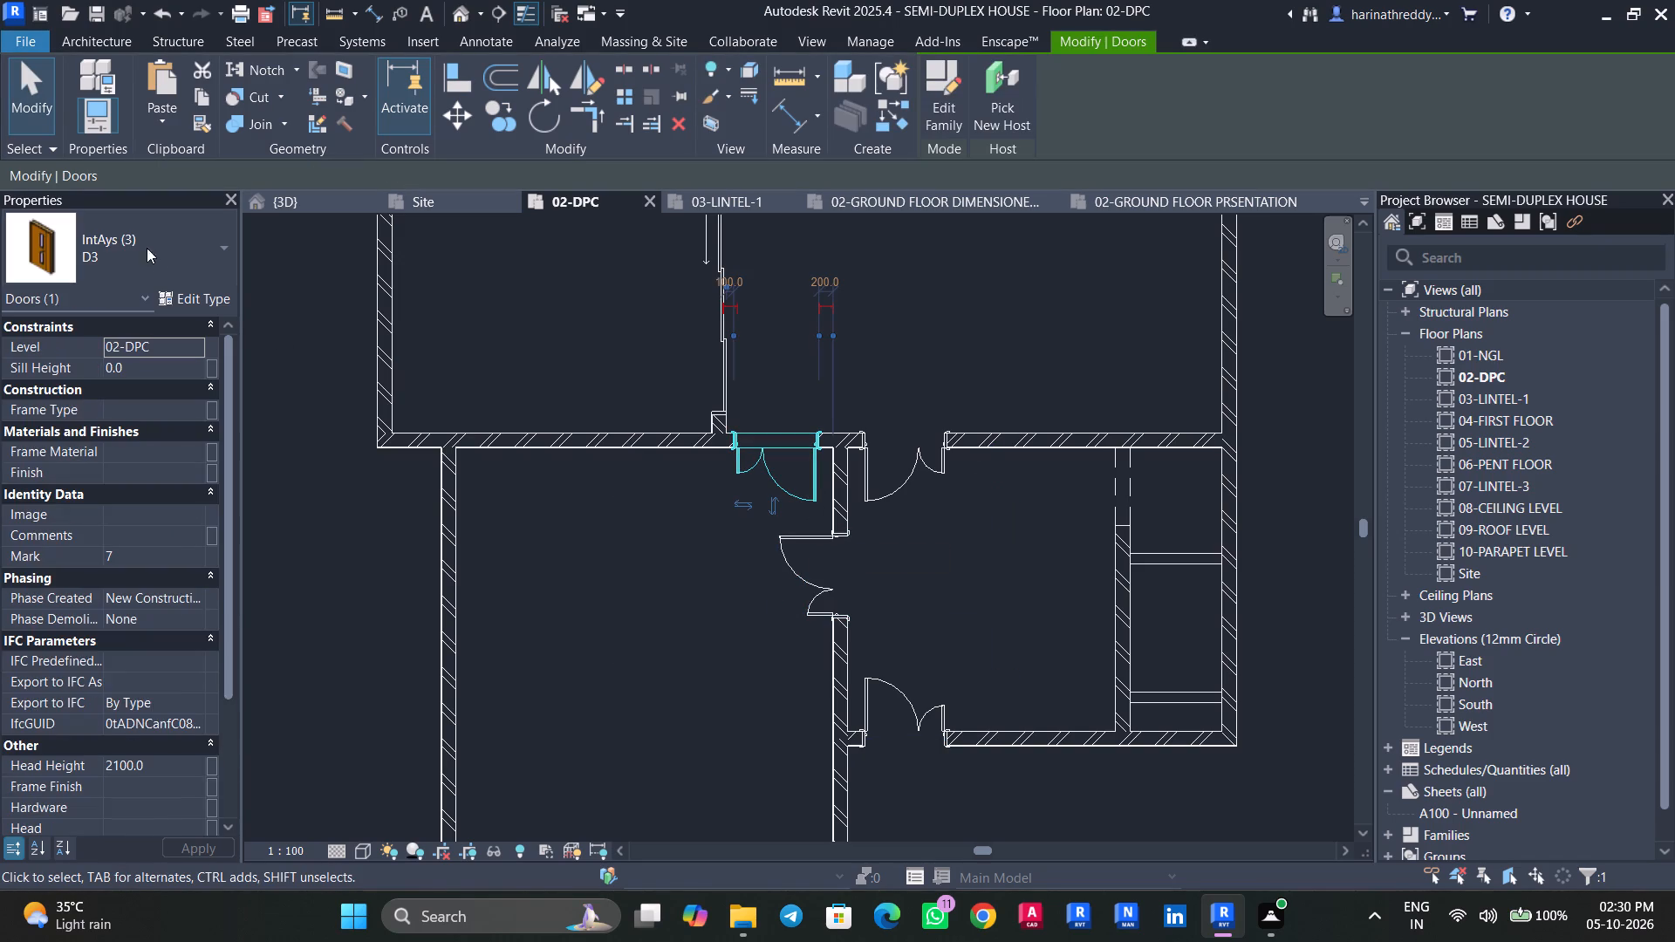
pyautogui.click(137, 237)
pyautogui.click(95, 631)
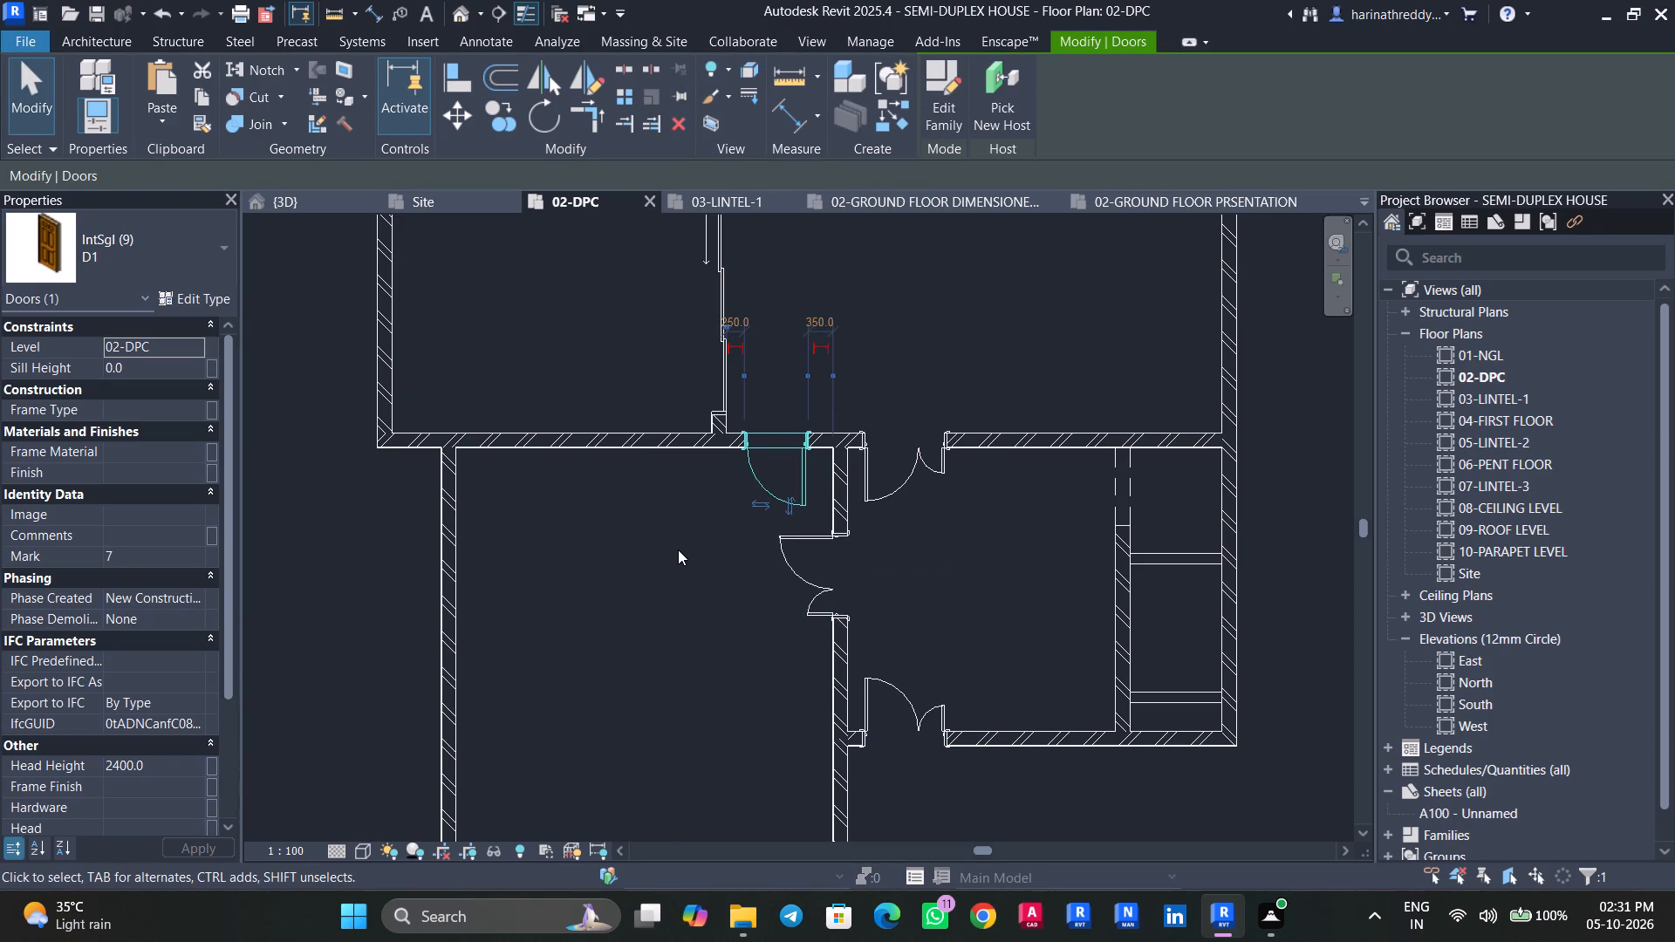
pyautogui.click(815, 318)
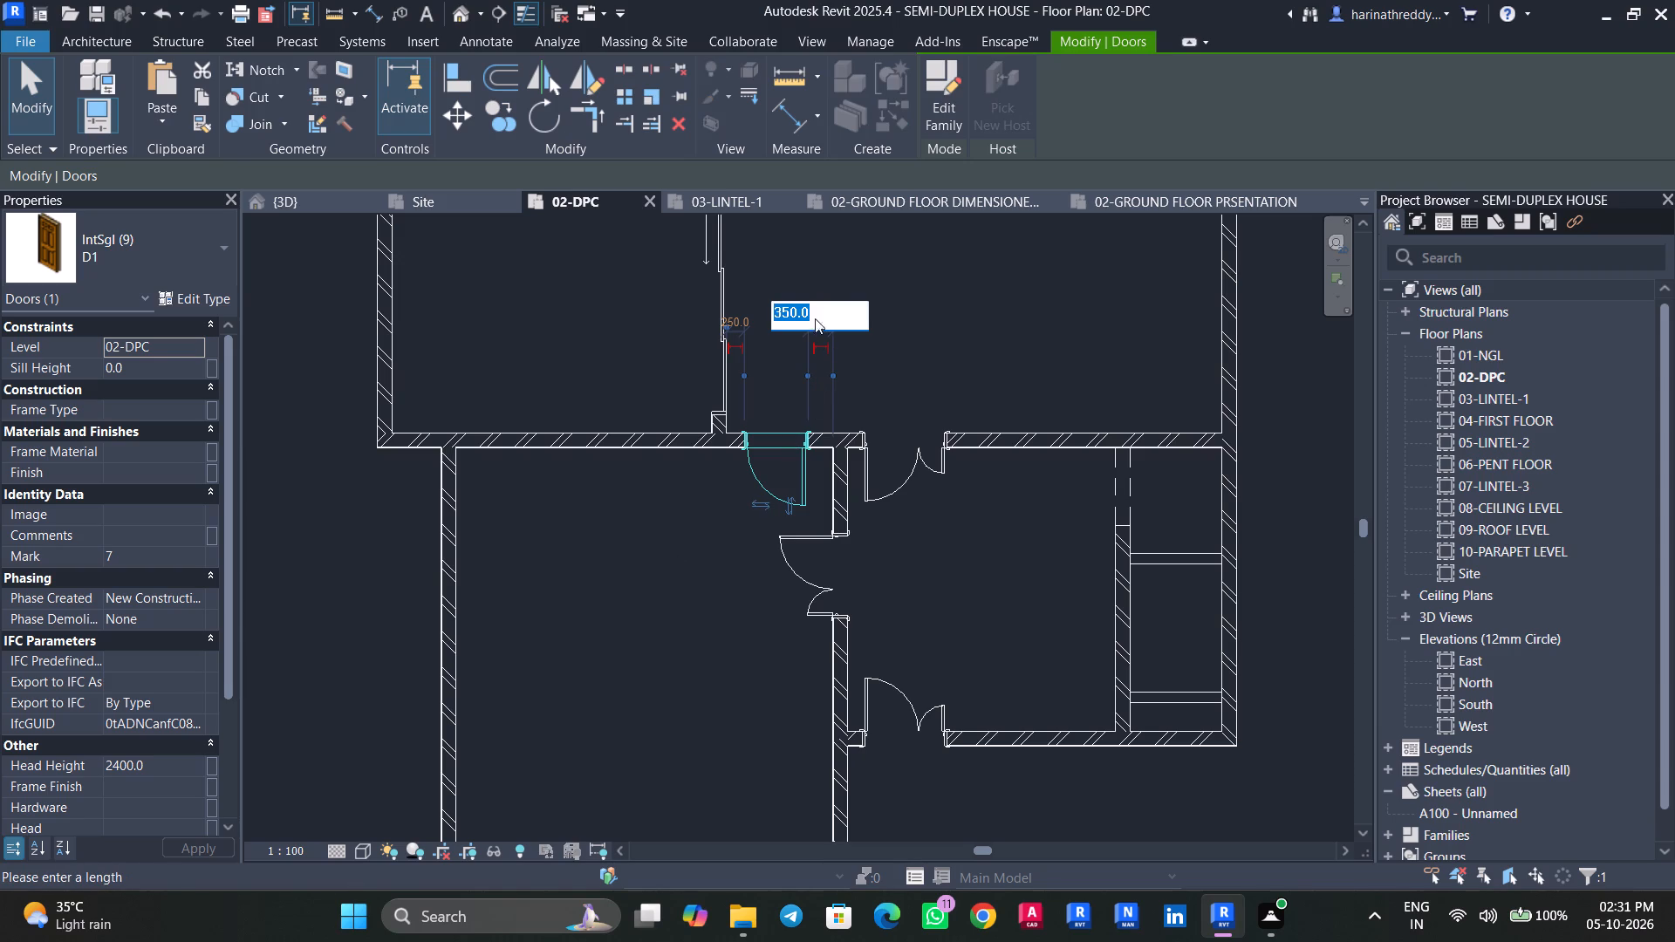
pyautogui.press('Escape')
pyautogui.press('Escape')
pyautogui.press('Escape')
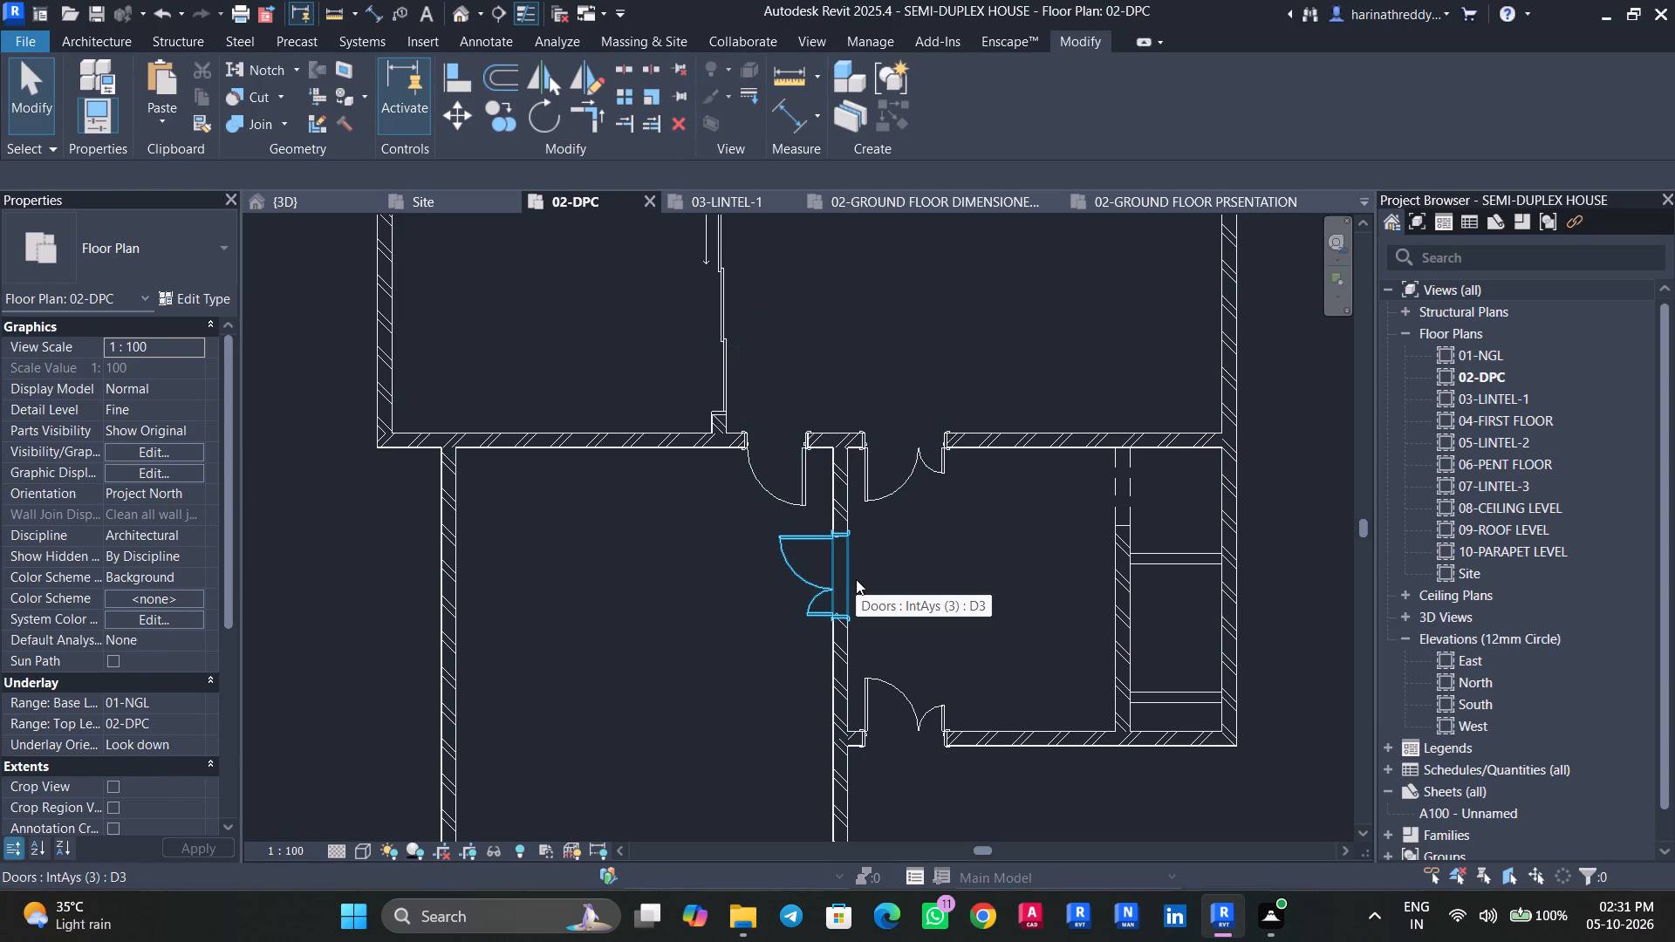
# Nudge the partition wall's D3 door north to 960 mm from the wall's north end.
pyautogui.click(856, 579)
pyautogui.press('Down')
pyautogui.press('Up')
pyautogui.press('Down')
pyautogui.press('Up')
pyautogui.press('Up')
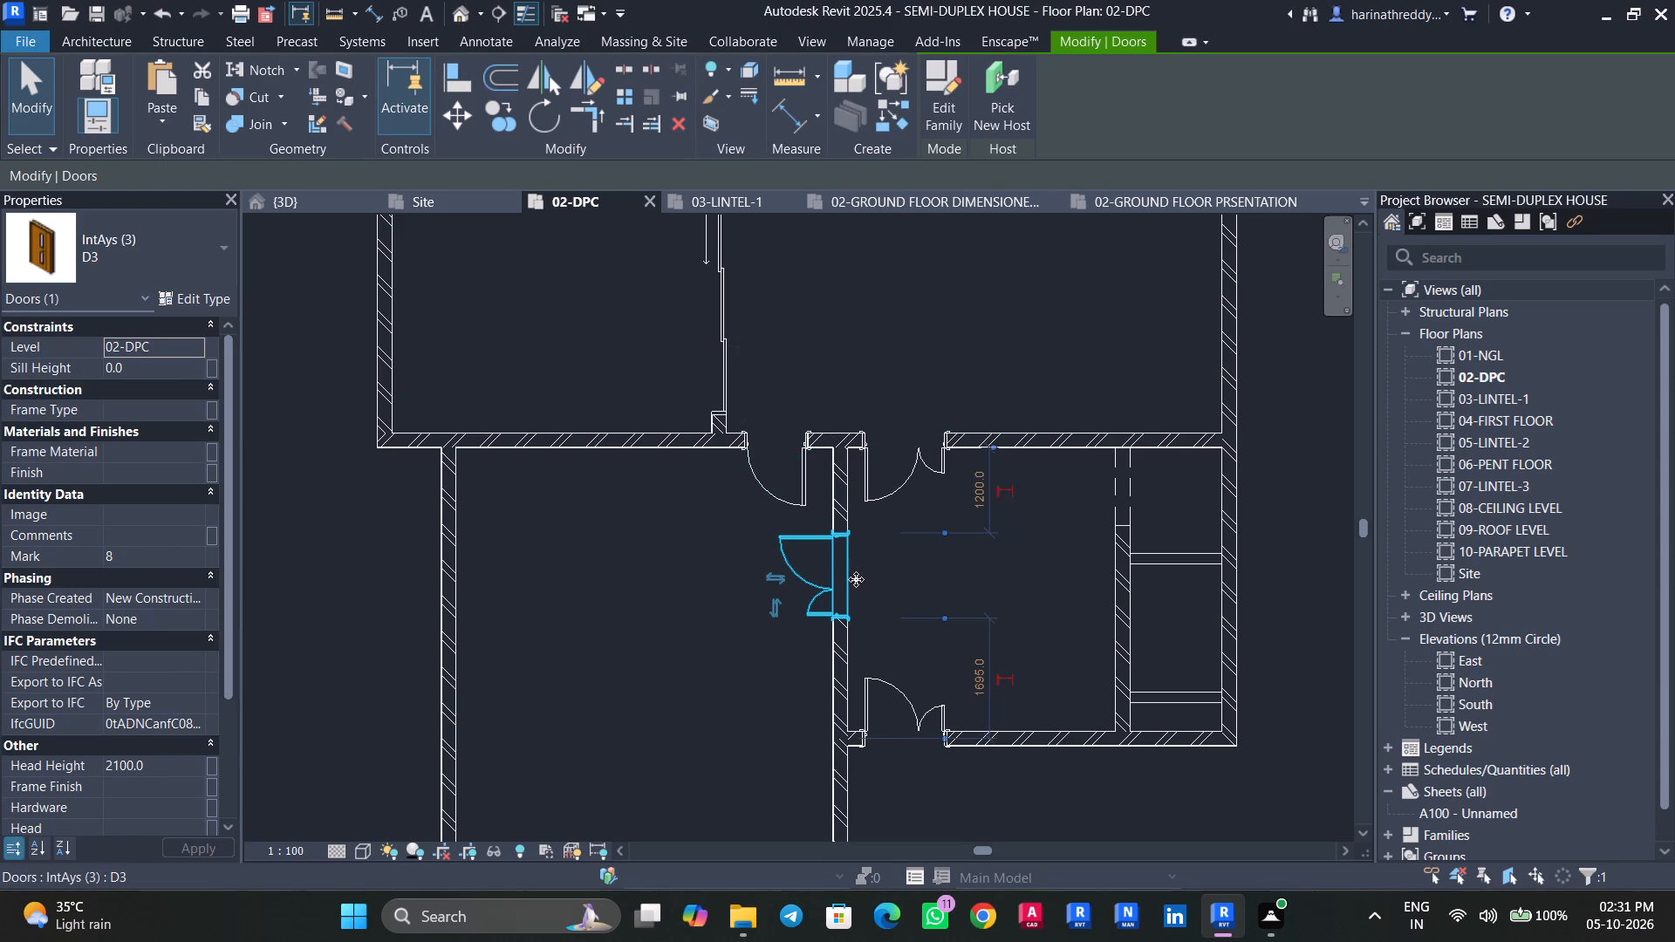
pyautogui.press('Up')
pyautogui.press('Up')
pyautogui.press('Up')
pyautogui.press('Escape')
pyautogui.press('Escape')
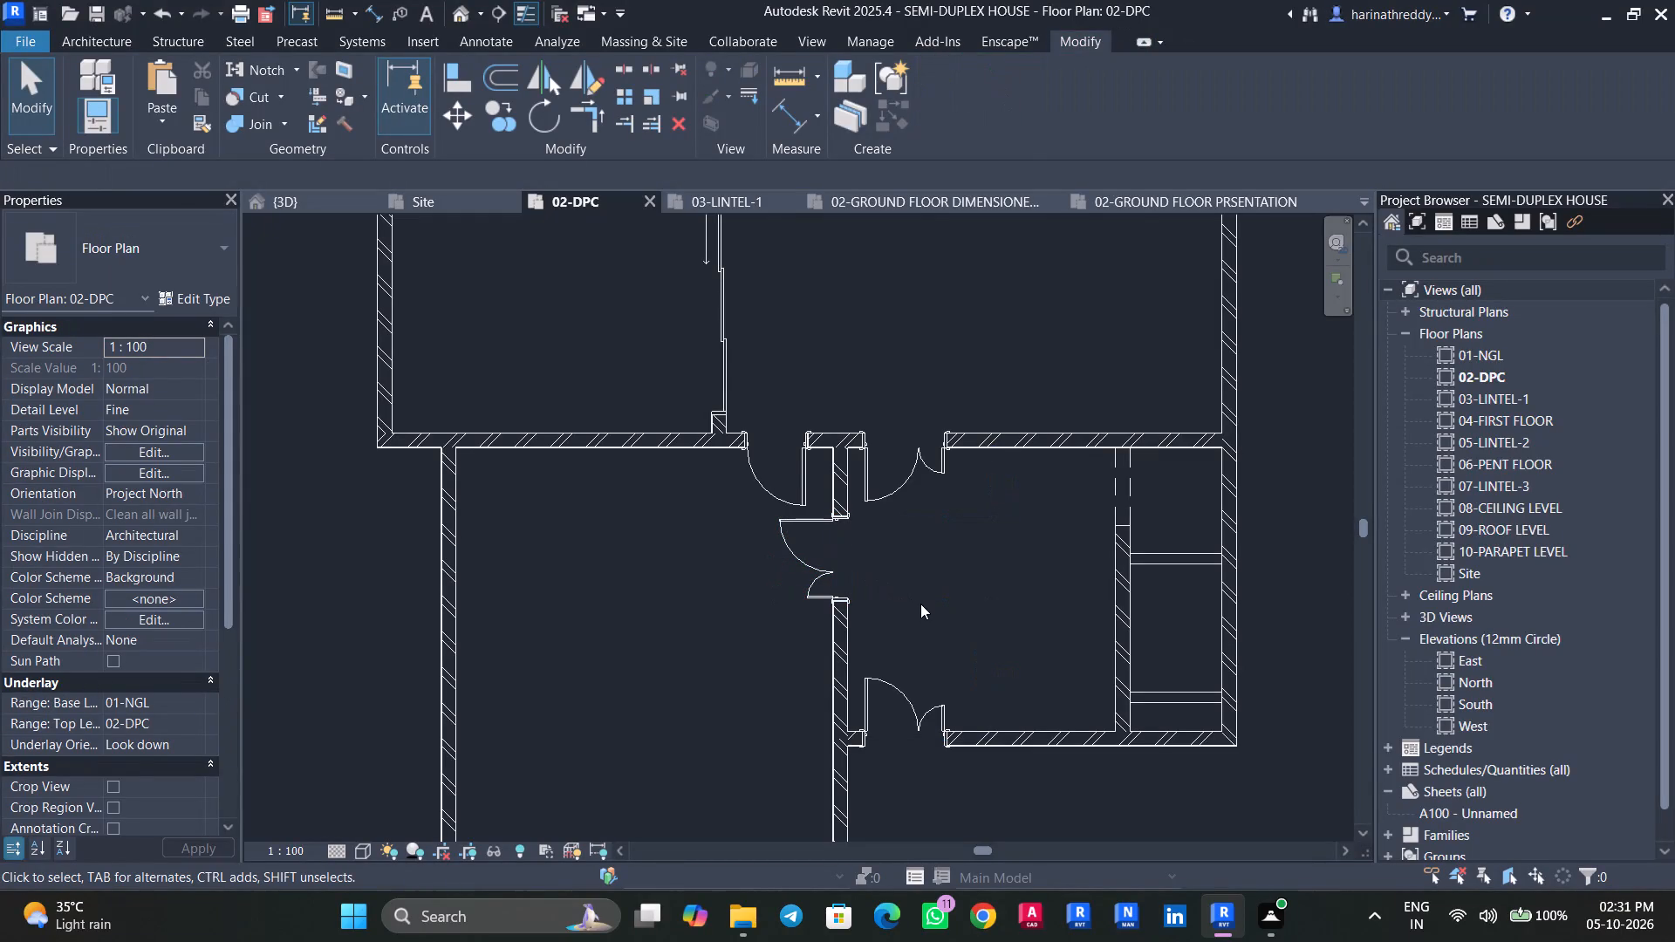
# Move the partition wall's D3 door south to 1295 mm from the wall's north end, and nudge it slightly back north.
pyautogui.click(838, 573)
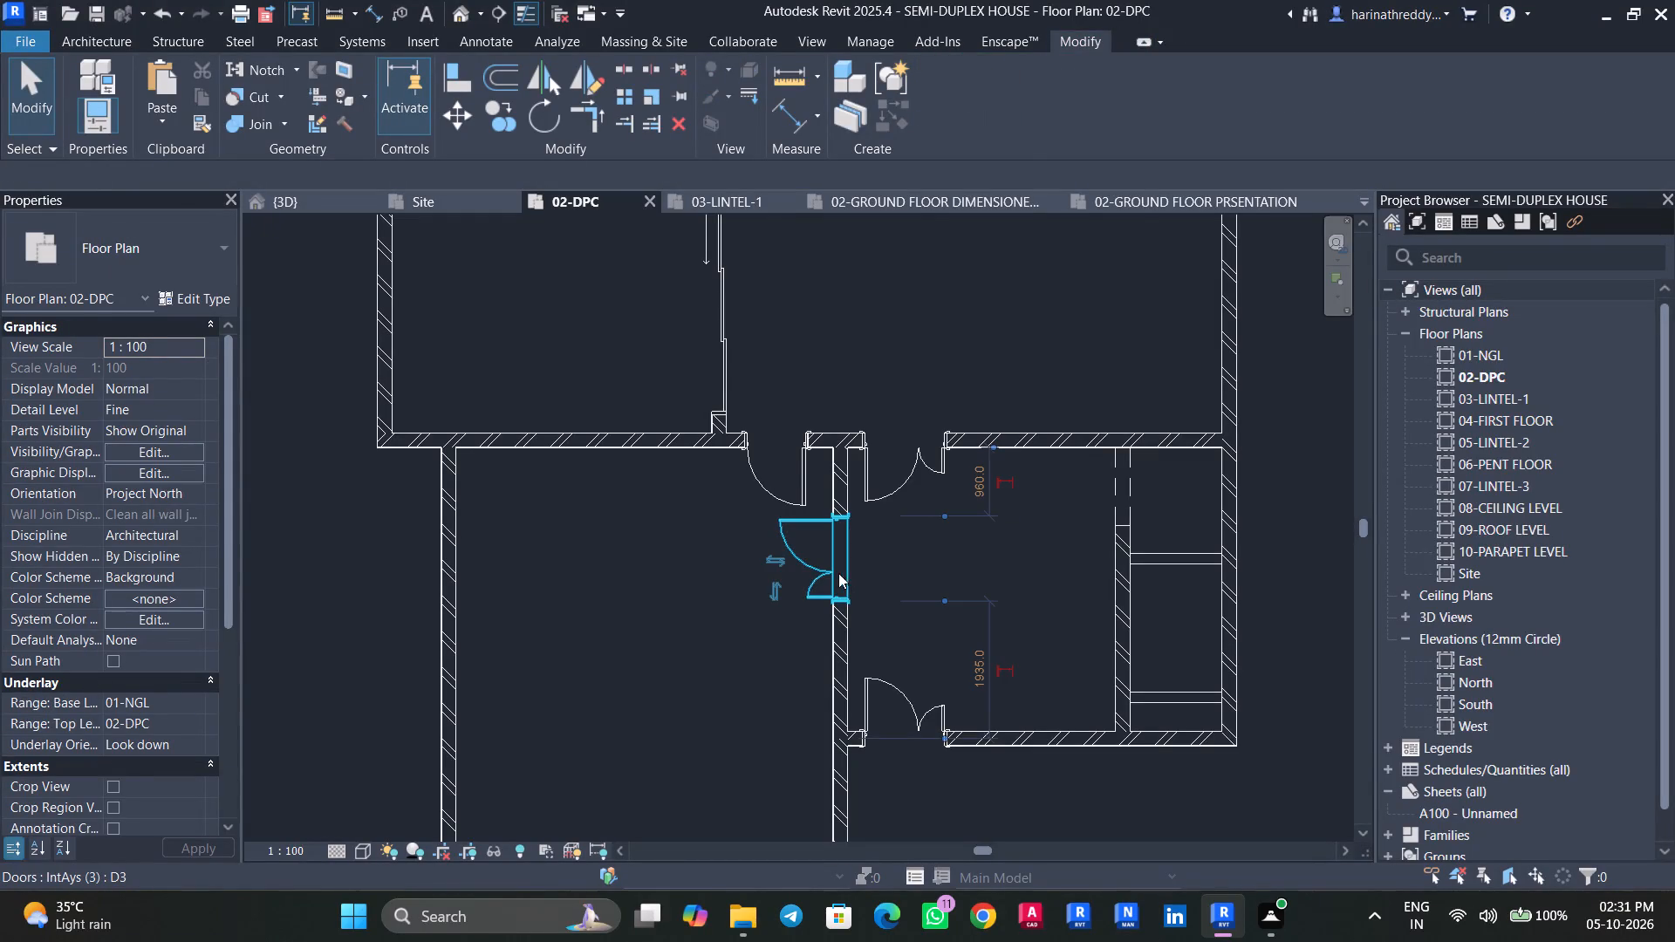
pyautogui.moveTo(822, 563); pyautogui.dragTo(824, 584)
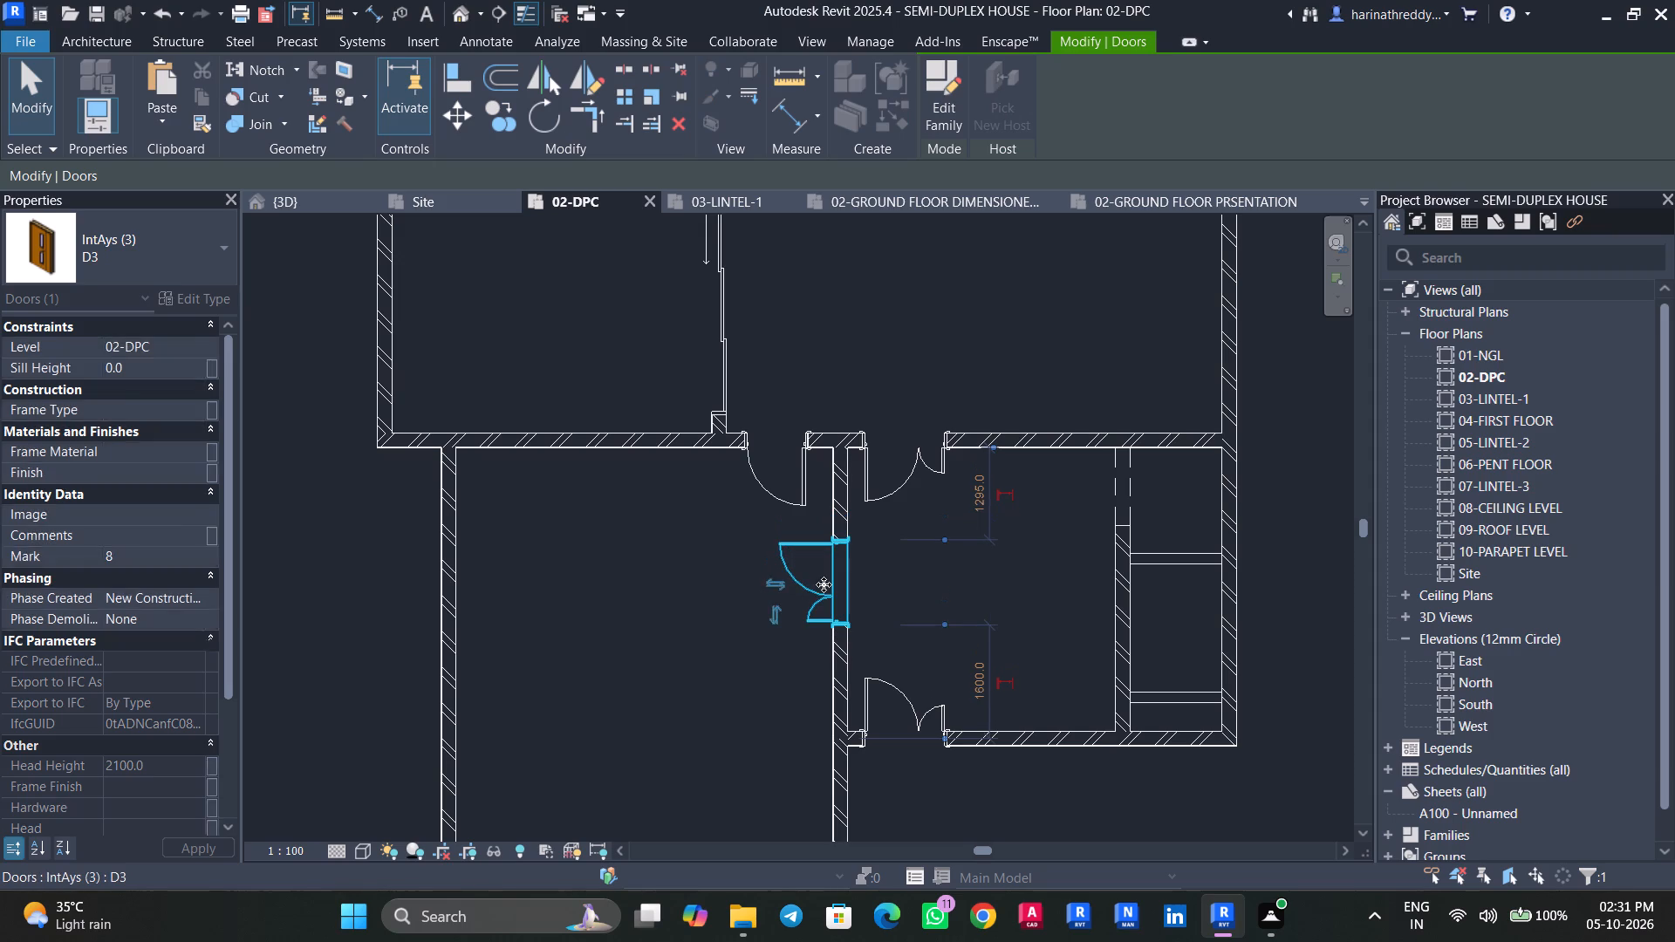
pyautogui.press('Escape')
pyautogui.press('Escape')
pyautogui.click(833, 587)
pyautogui.press('Up')
pyautogui.press('Up')
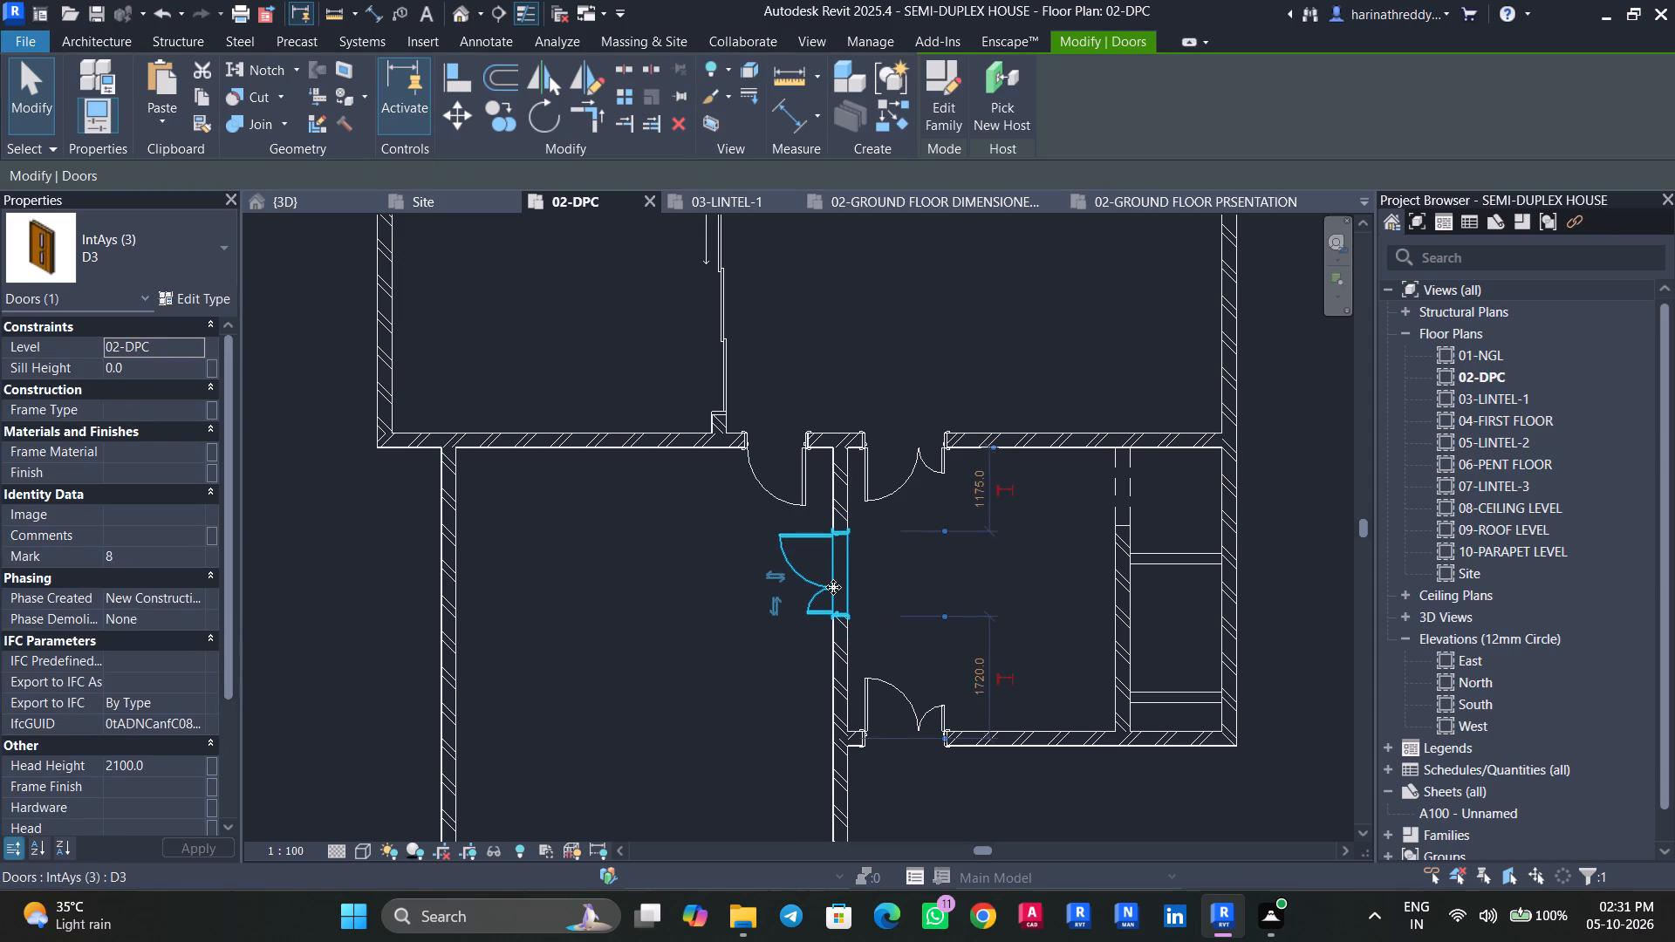
pyautogui.press('Up')
pyautogui.press('Escape')
pyautogui.press('Escape')
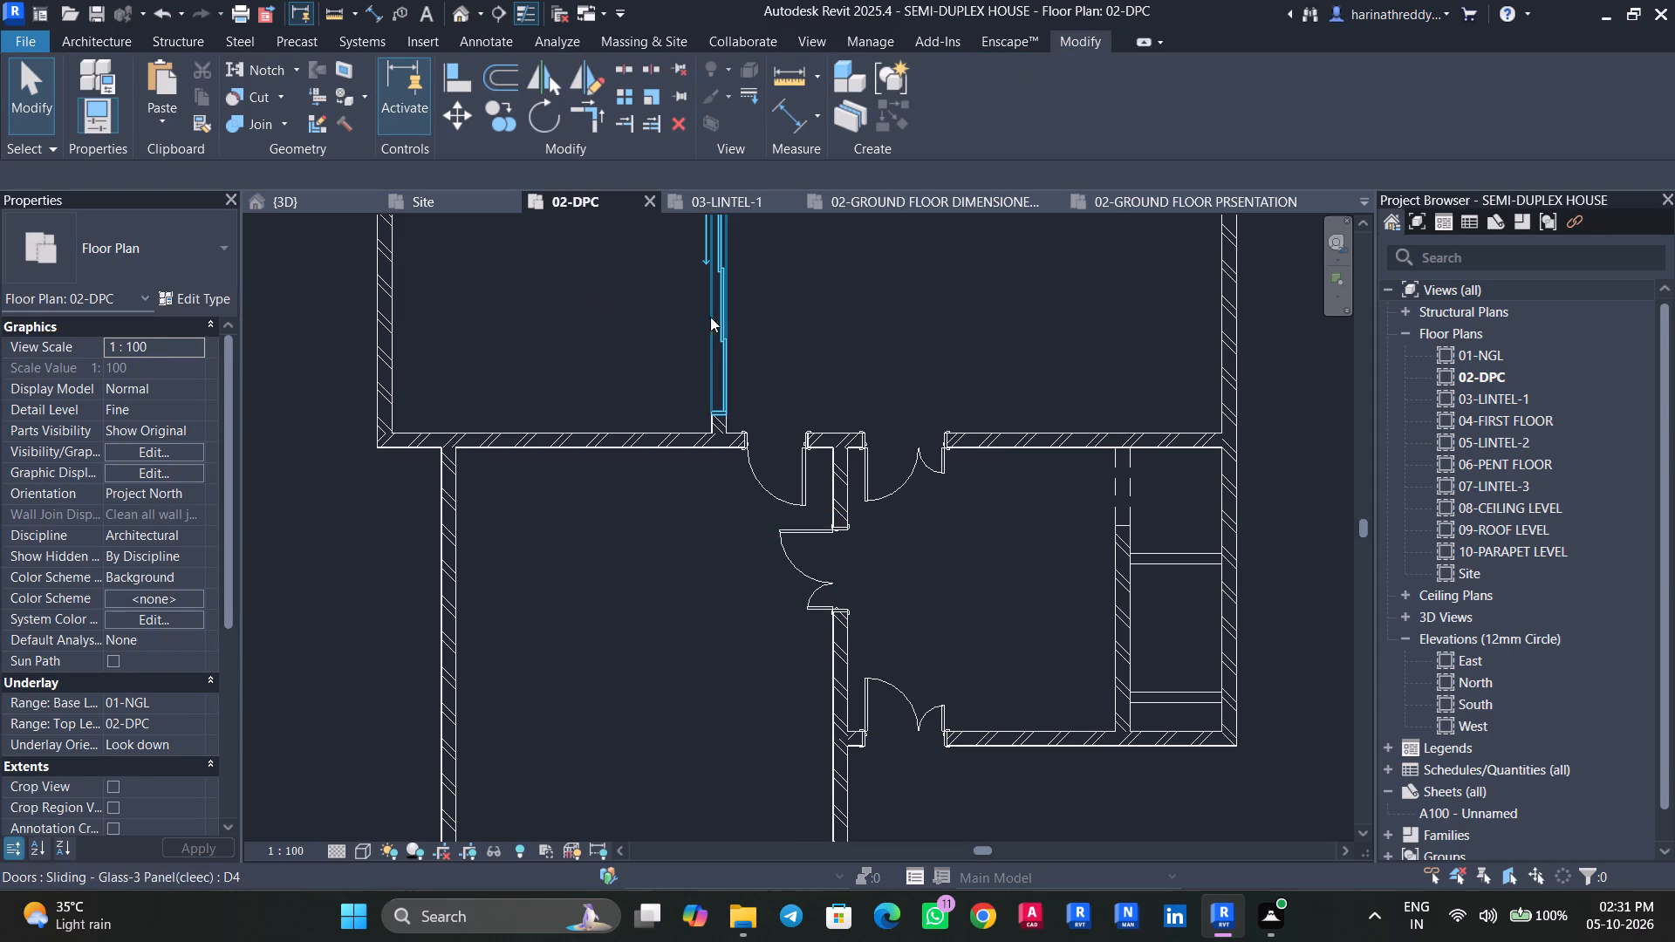
# Mirror a copy of the D4 sliding glass door about a 45° axis through the wall corner, onto the west room's south wall.
pyautogui.click(719, 313)
pyautogui.moveTo(852, 288); pyautogui.dragTo(861, 549, button='middle')
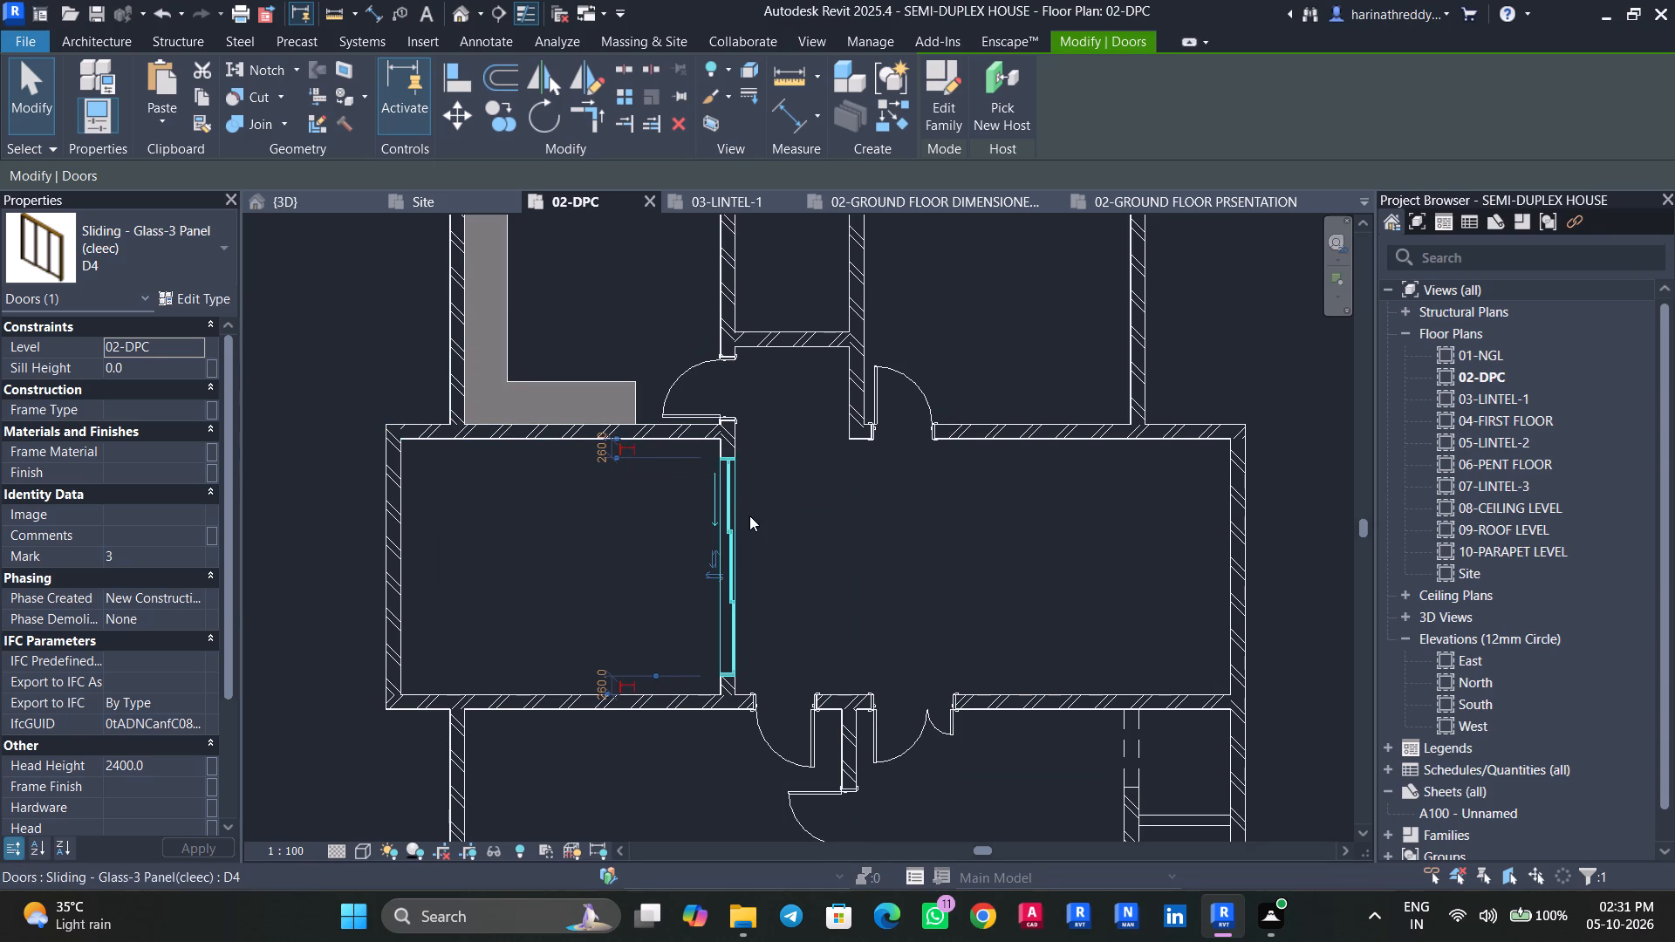
pyautogui.click(596, 92)
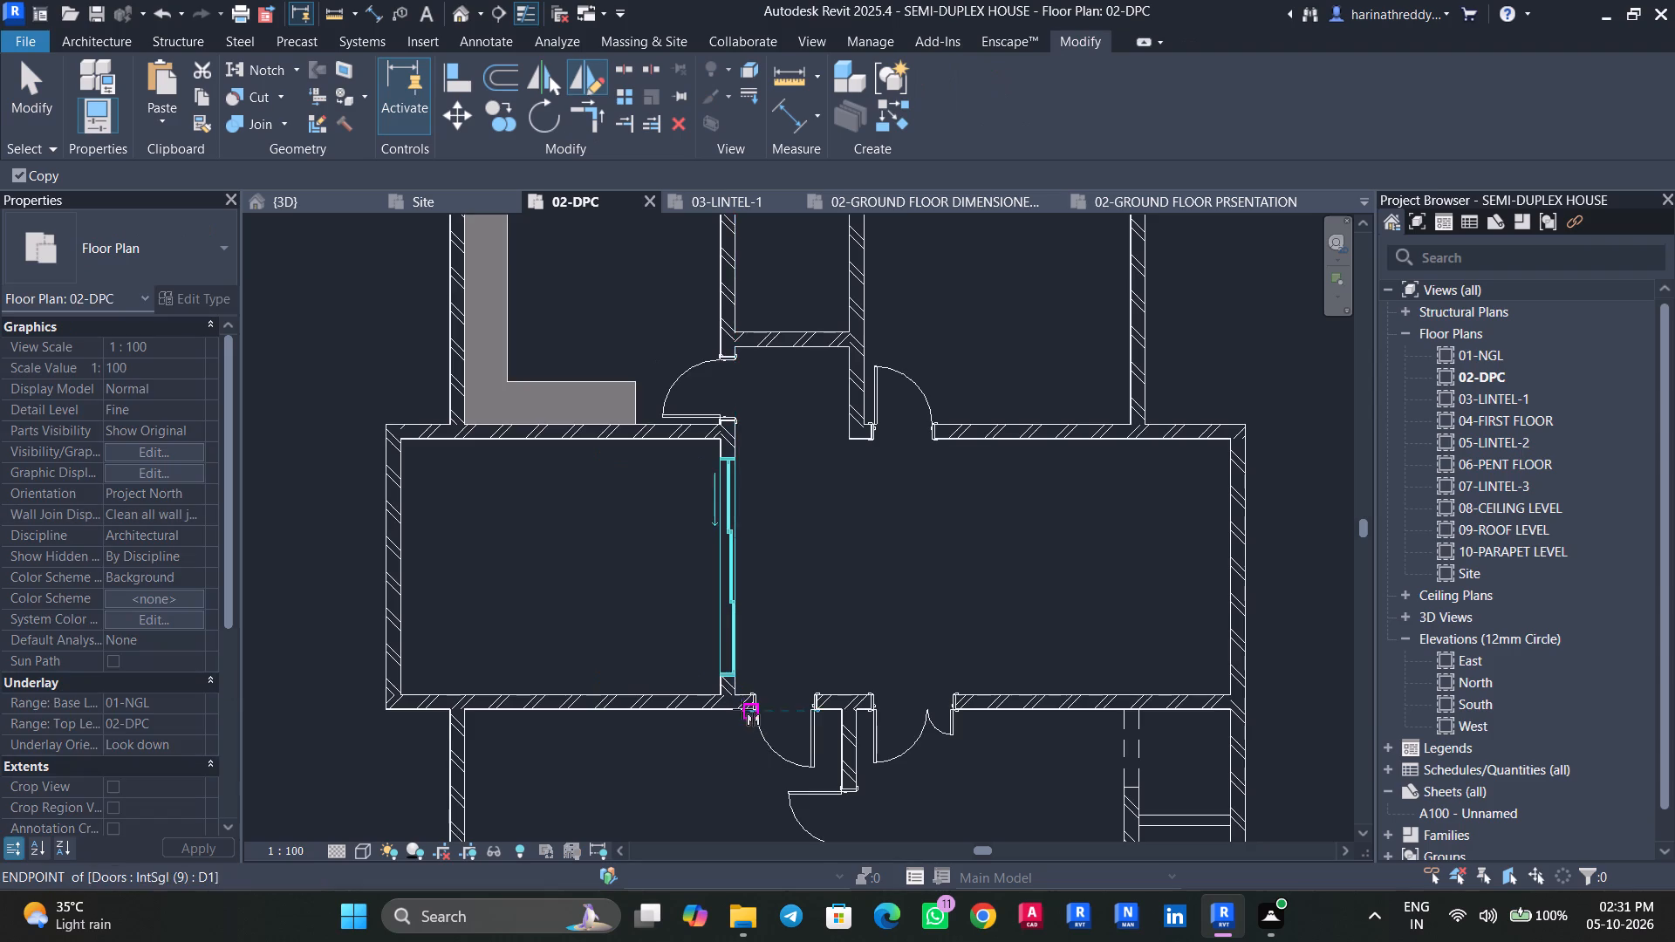
pyautogui.scroll(9, 742, 704)
pyautogui.moveTo(715, 698); pyautogui.dragTo(742, 539, button='middle')
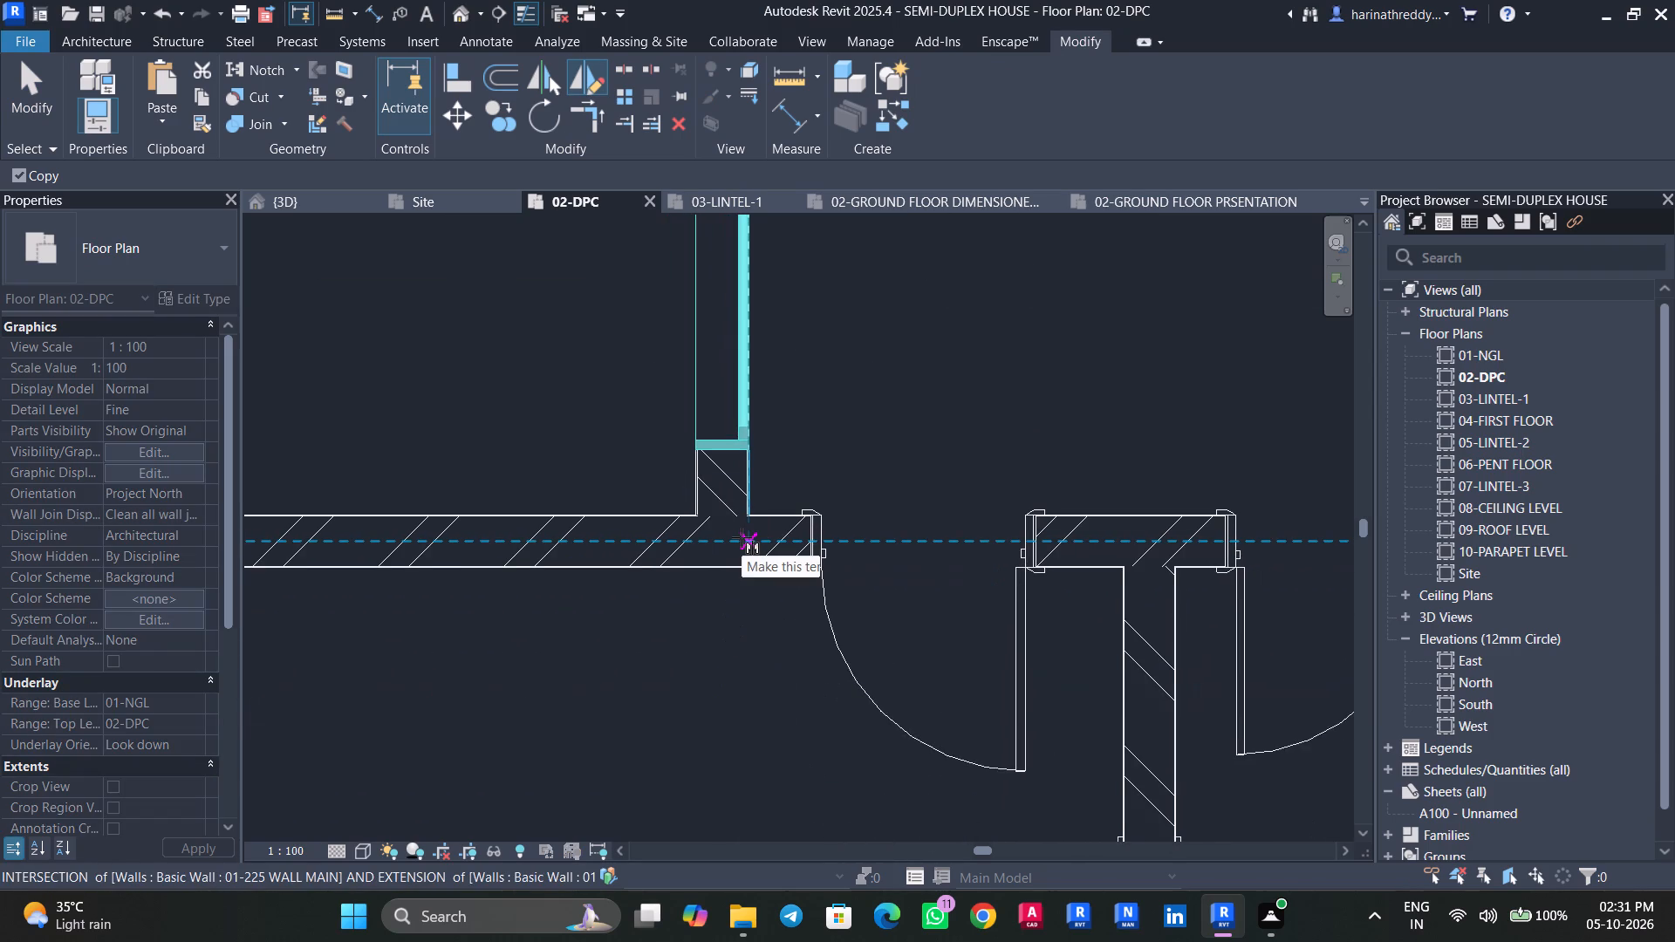
pyautogui.scroll(2, 701, 522)
pyautogui.scroll(-1, 701, 522)
pyautogui.scroll(2, 701, 522)
pyautogui.click(695, 516)
pyautogui.click(771, 587)
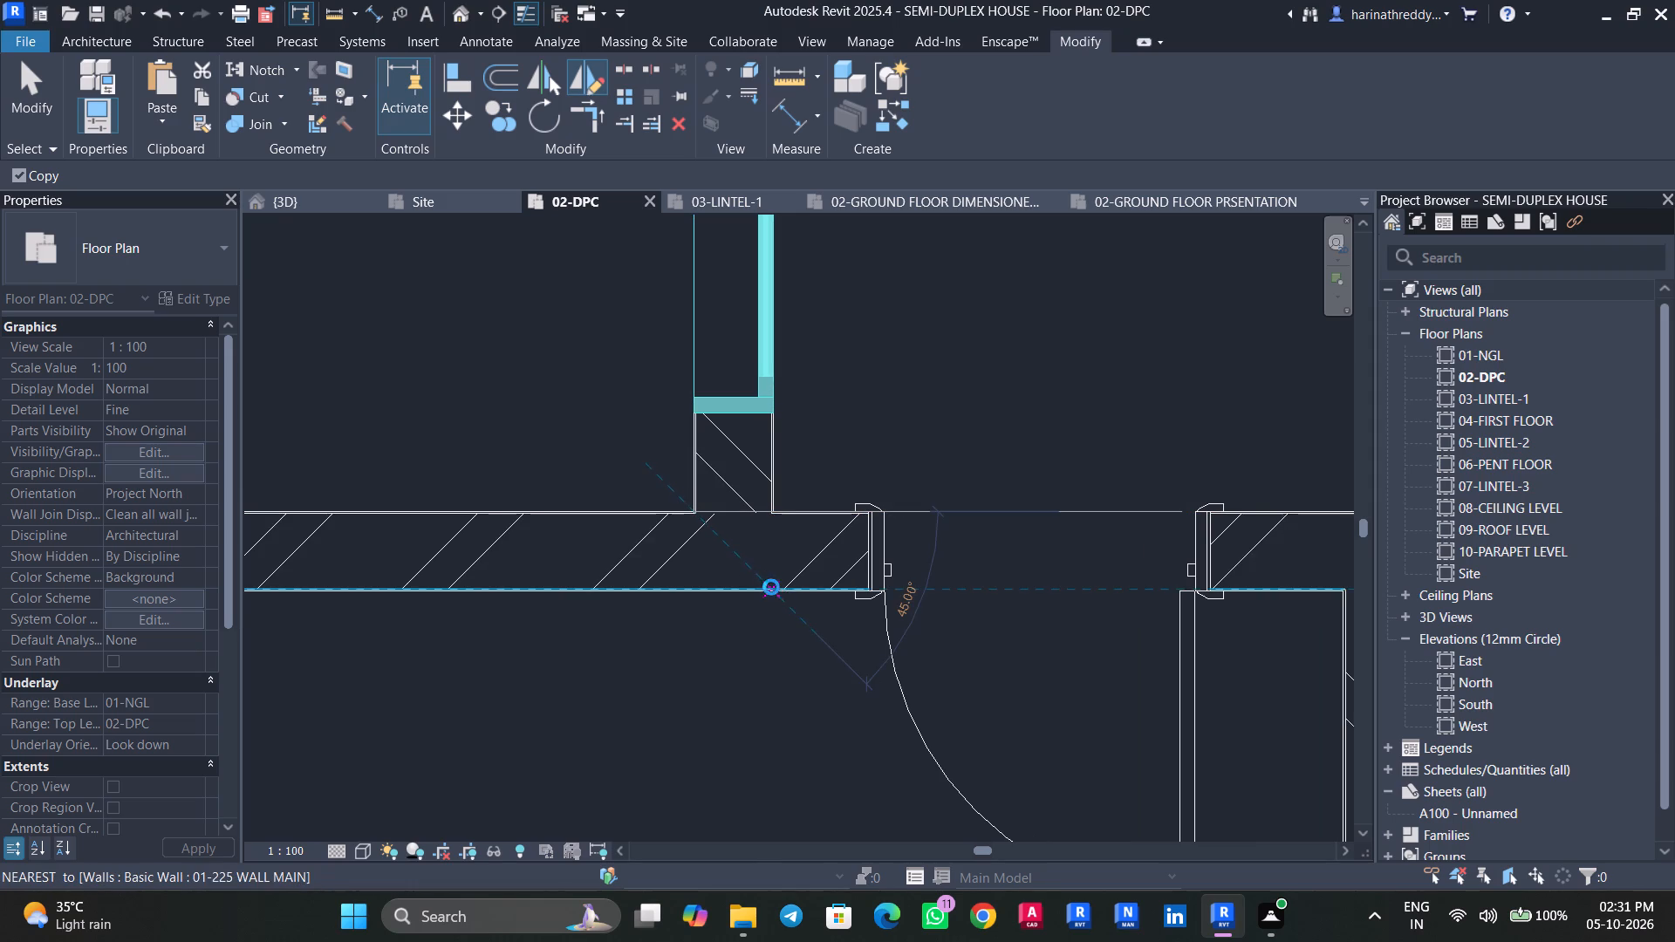
pyautogui.scroll(-15, 771, 587)
pyautogui.press('Escape')
pyautogui.press('Escape')
pyautogui.press('Escape')
pyautogui.scroll(5, 662, 618)
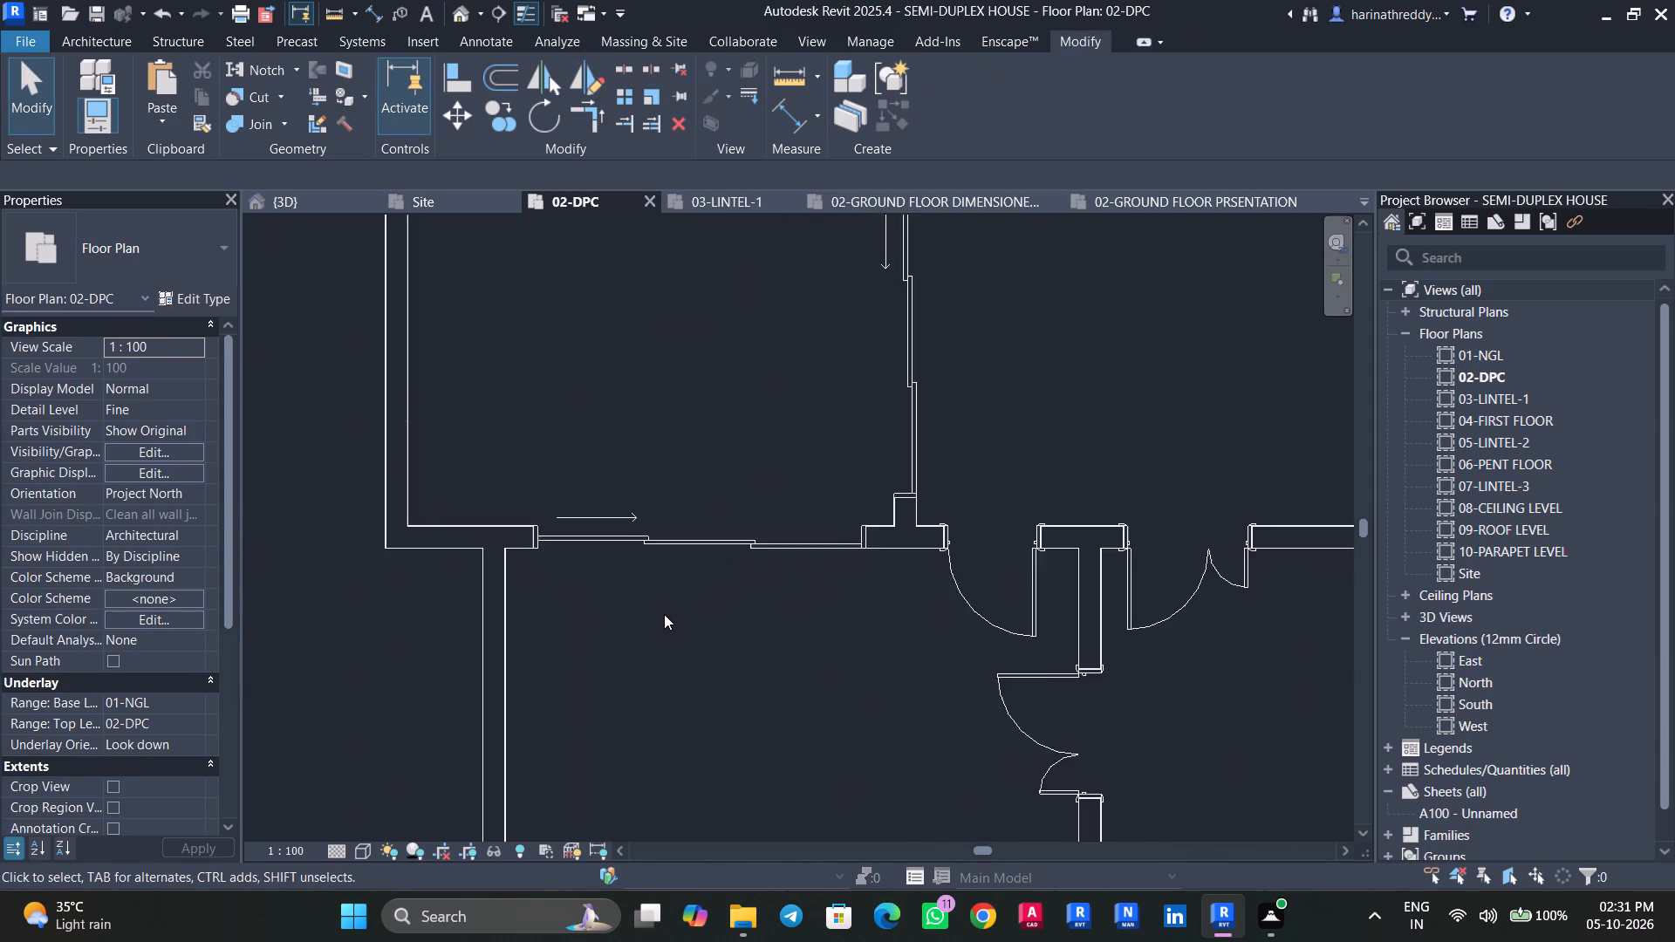
pyautogui.scroll(3, 664, 614)
pyautogui.moveTo(664, 613); pyautogui.dragTo(677, 639, button='middle')
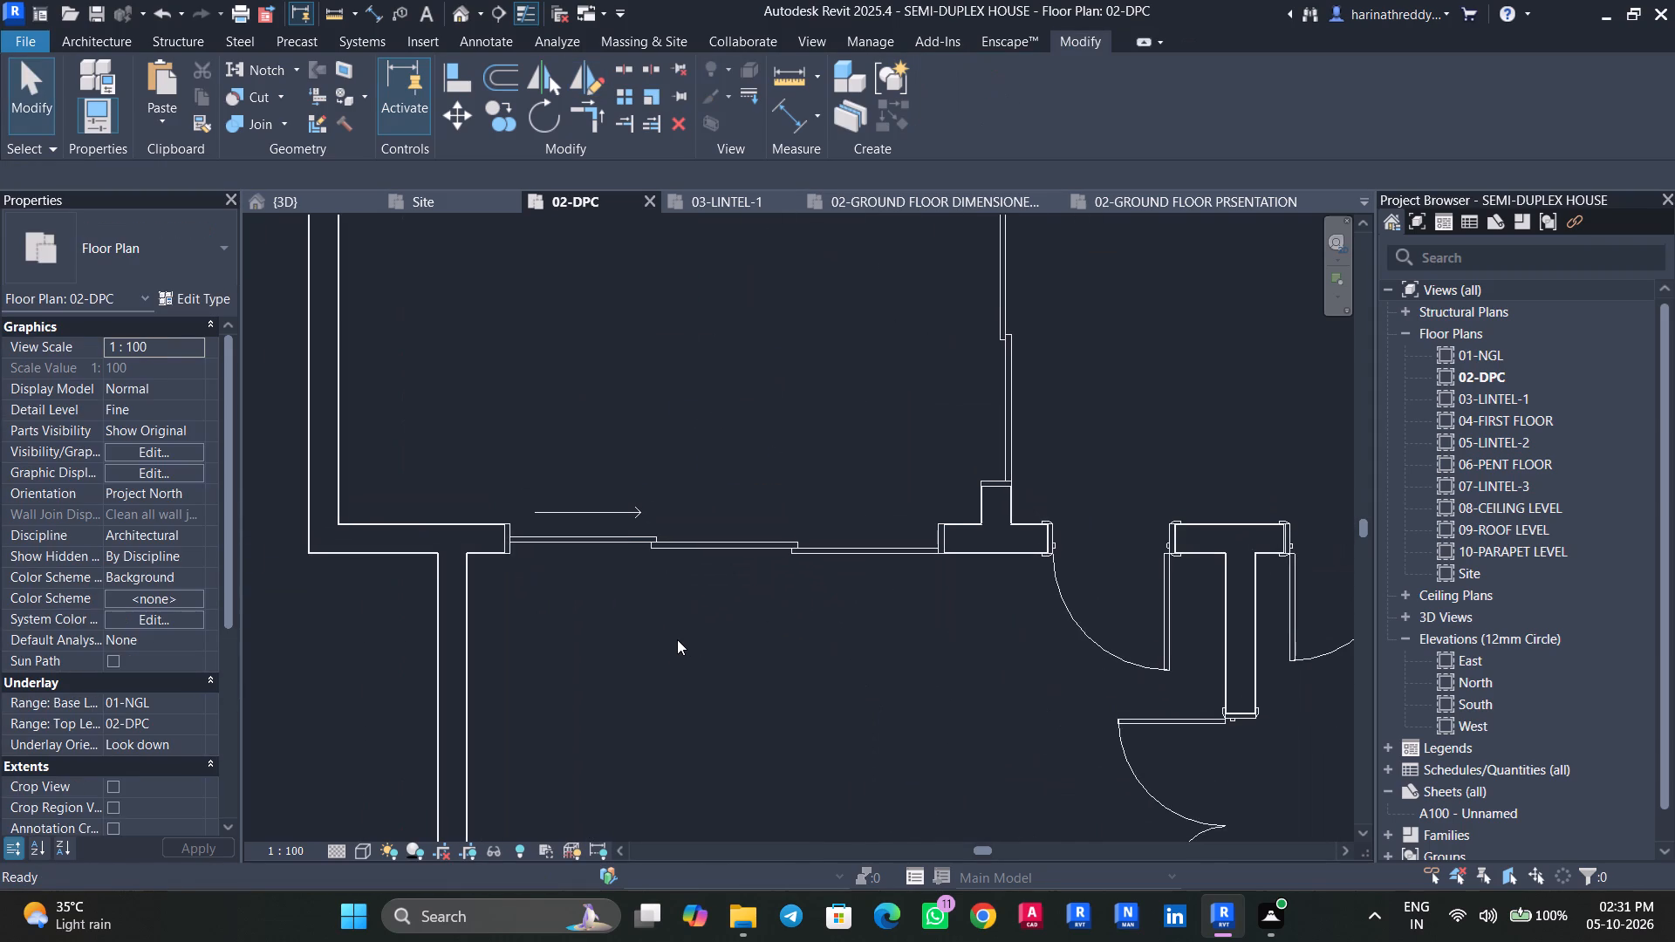
pyautogui.press('Escape')
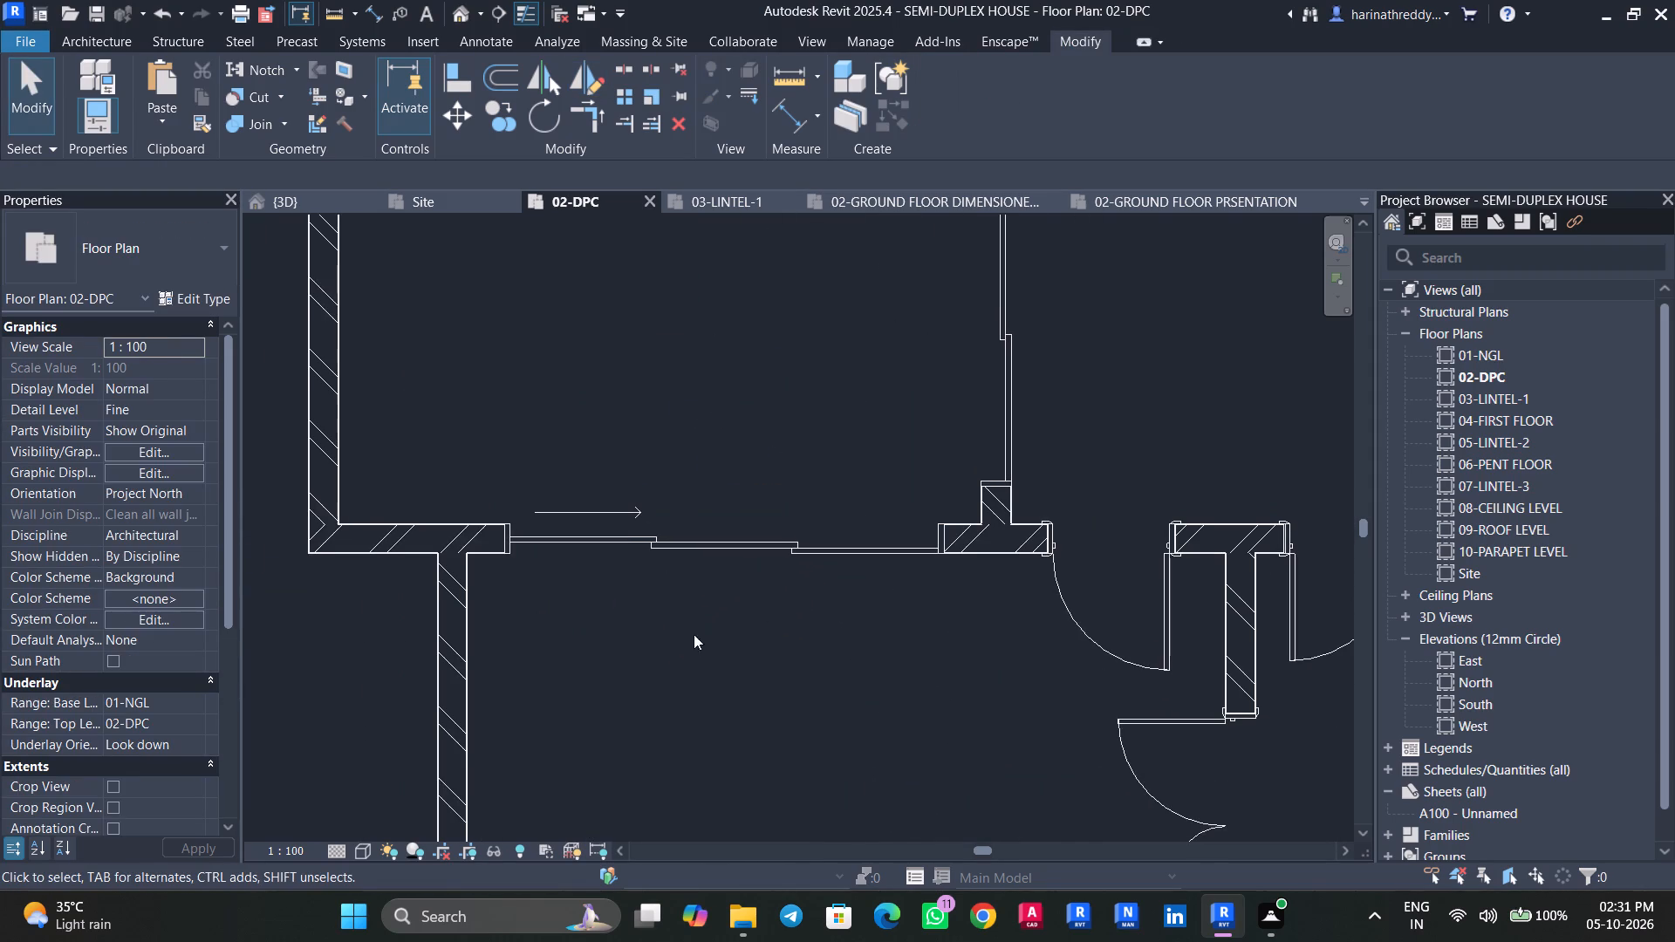
# Place an IntSgl (9) D1 door in the small north-central room's south wall, 100 mm from its east wall, swinging into the room.
pyautogui.scroll(-7, 728, 610)
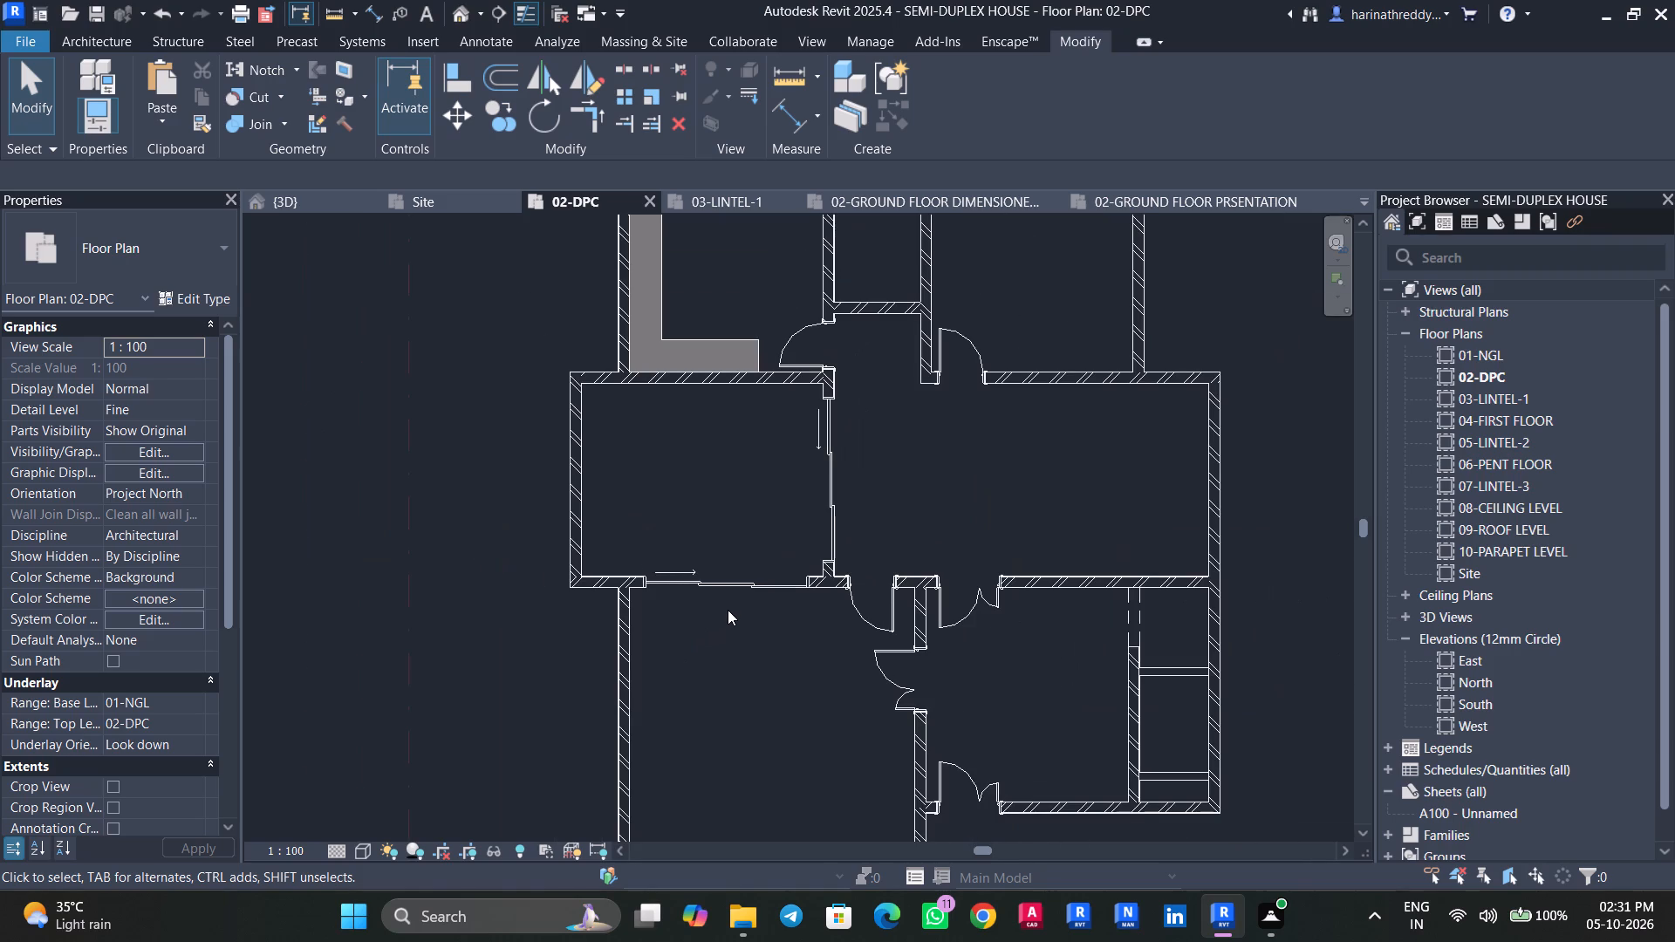
pyautogui.moveTo(728, 610); pyautogui.dragTo(684, 600, button='middle')
pyautogui.scroll(-2, 654, 591)
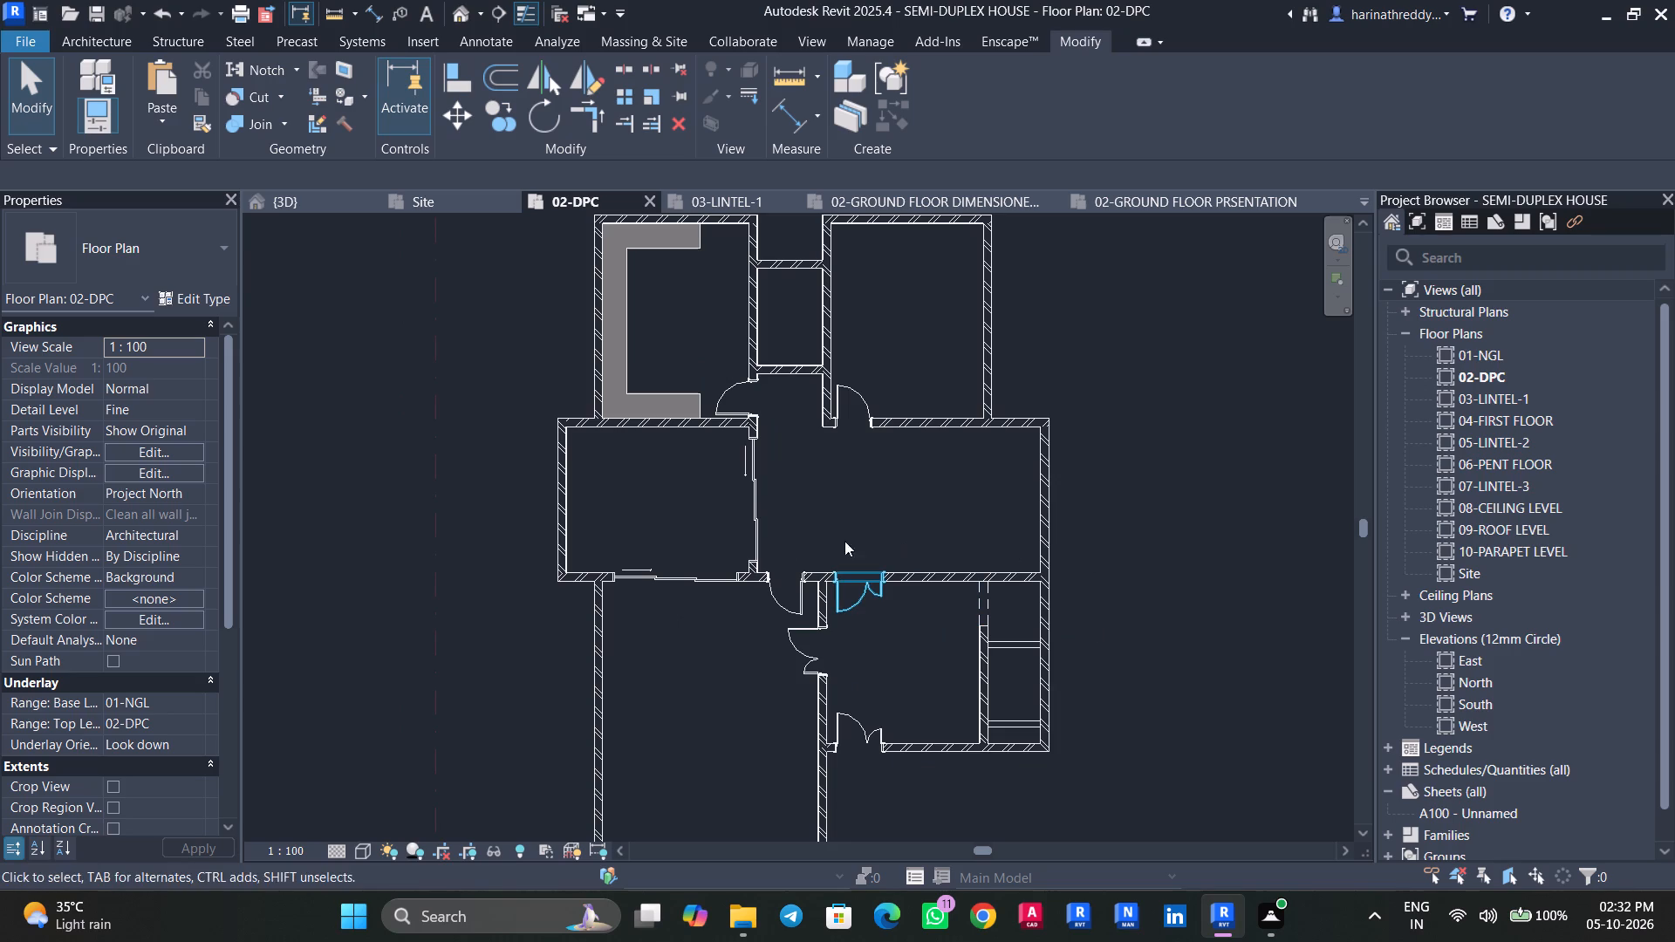
pyautogui.write('DR')
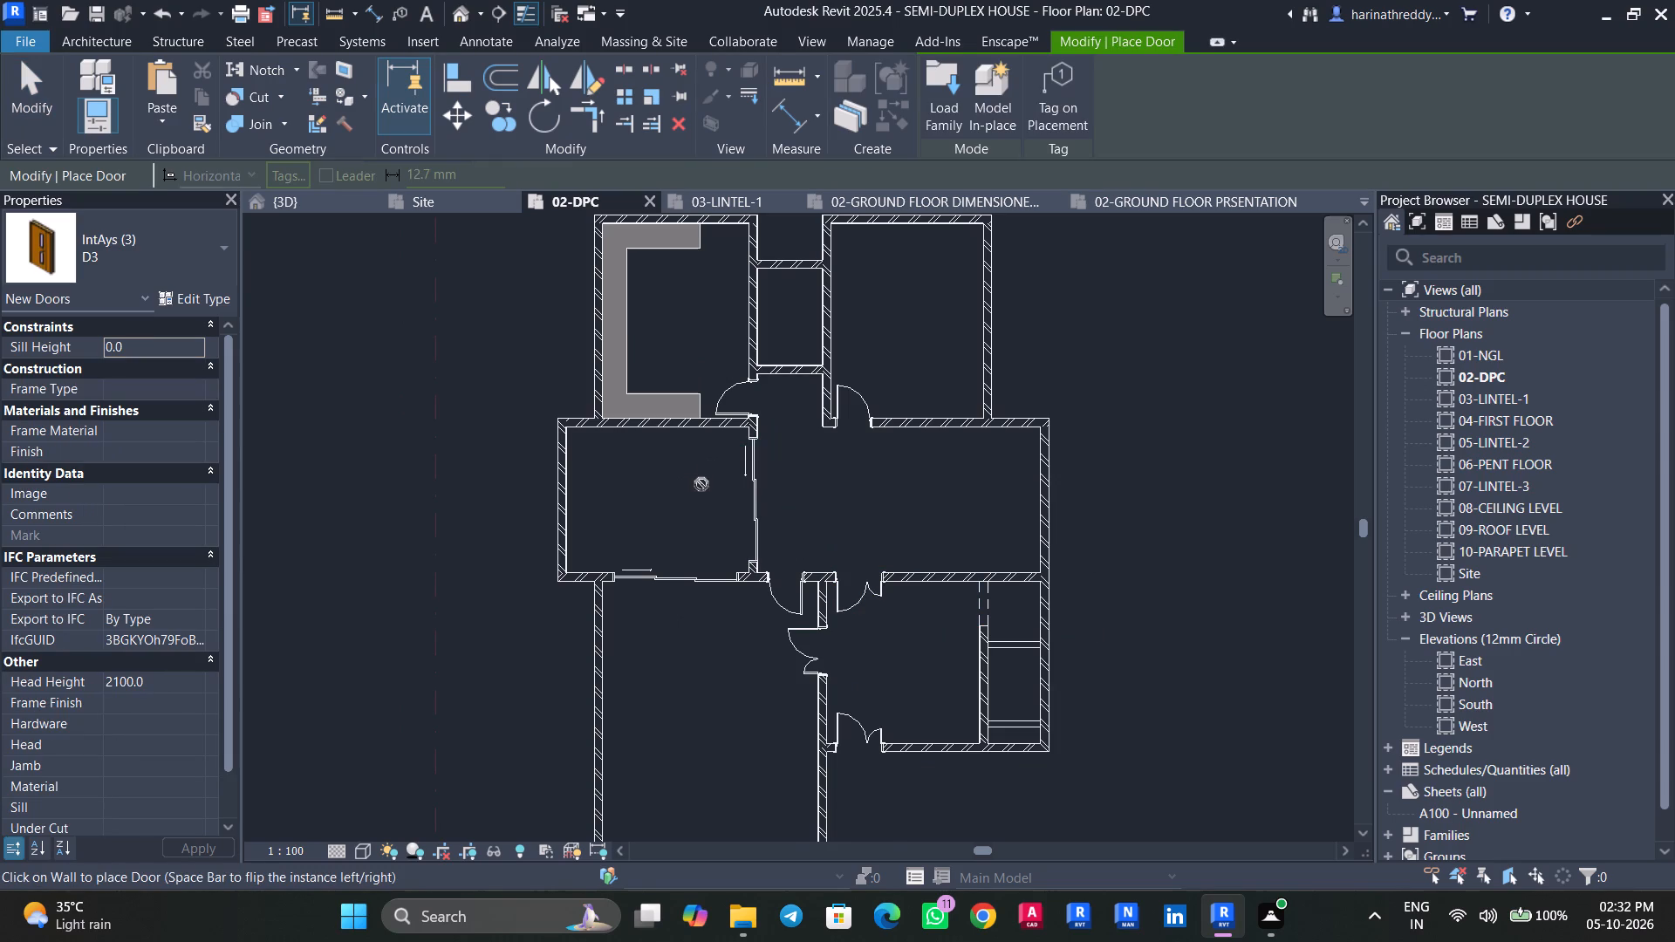
pyautogui.moveTo(704, 501); pyautogui.dragTo(707, 604, button='middle')
pyautogui.click(140, 263)
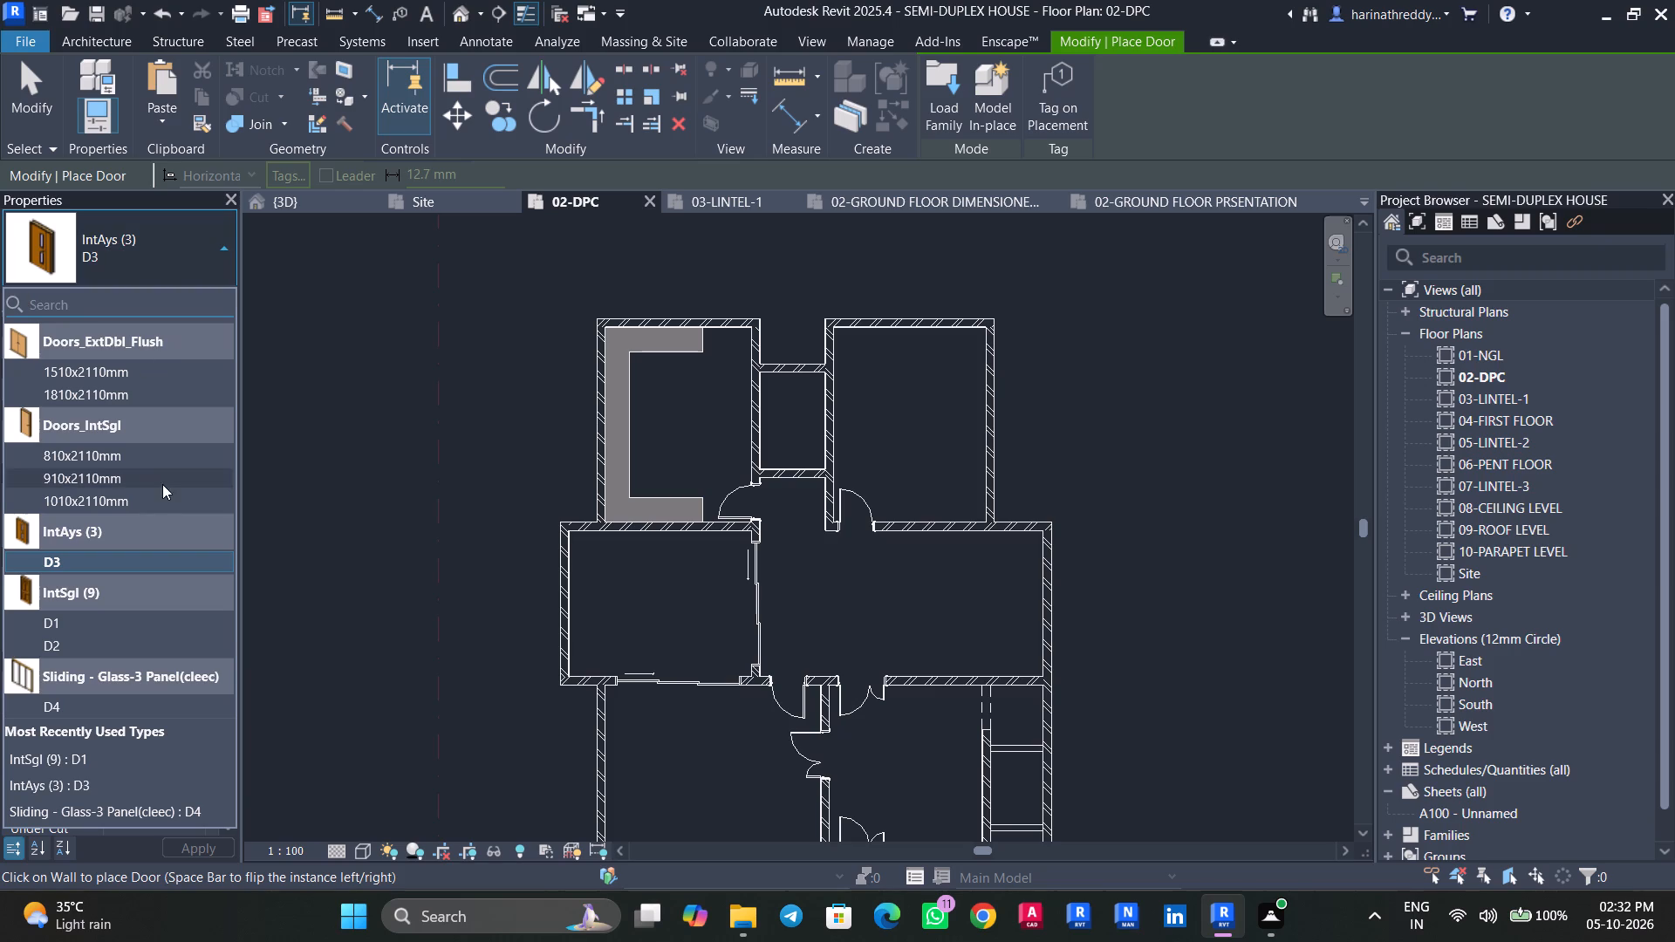
pyautogui.click(77, 625)
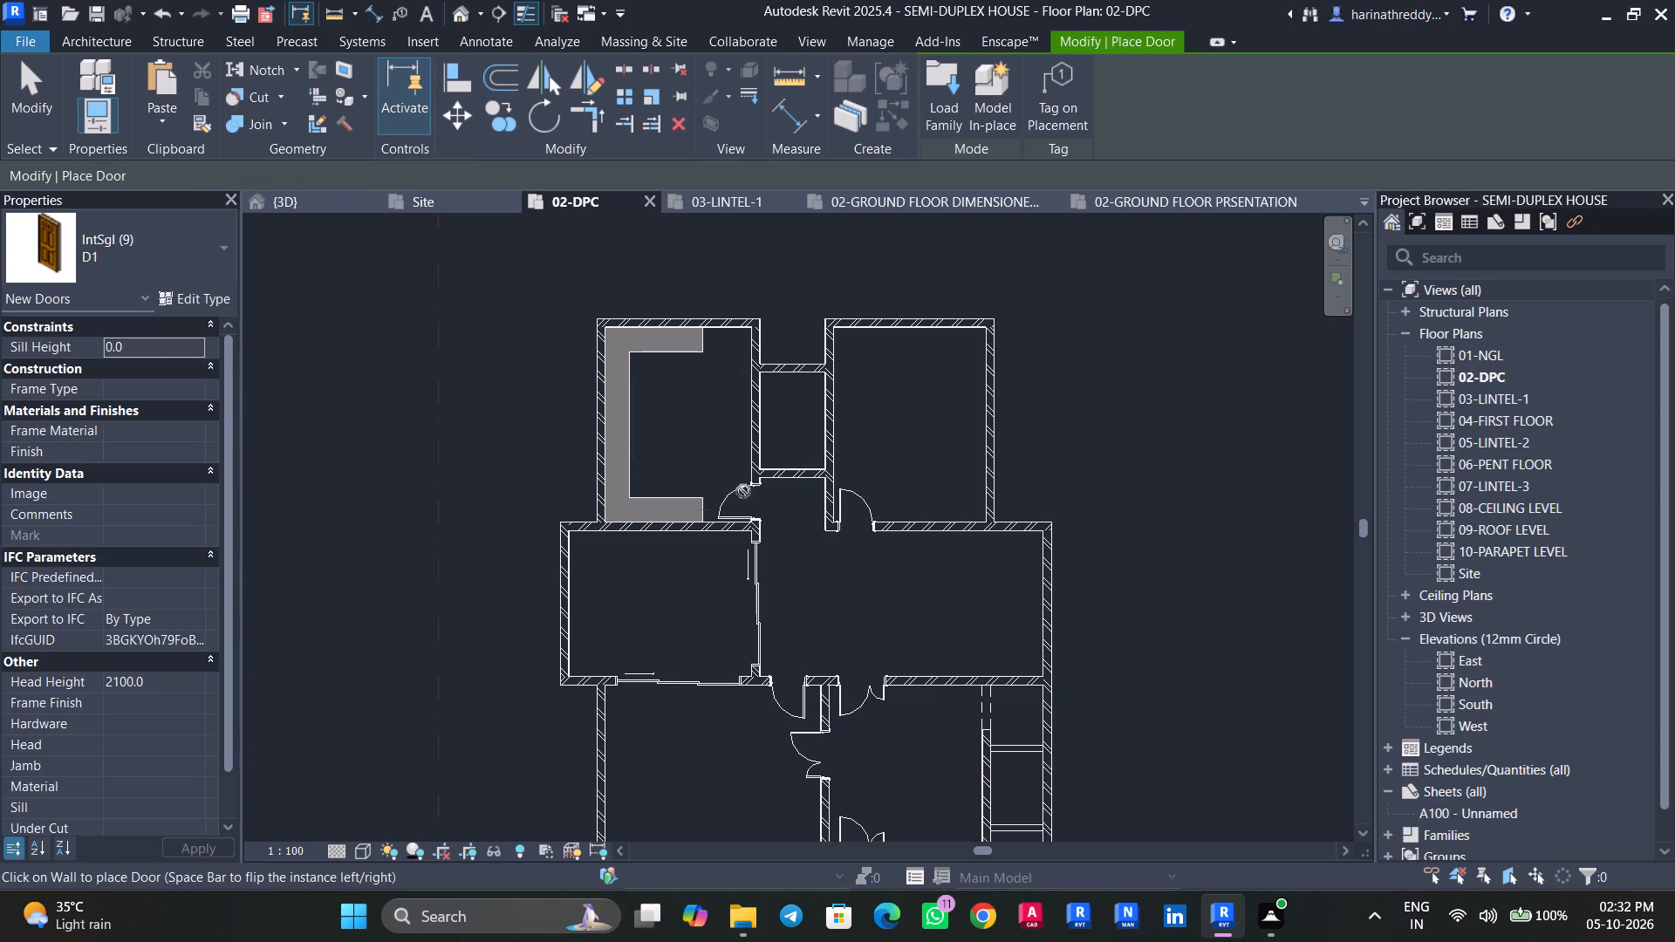
pyautogui.scroll(8, 807, 484)
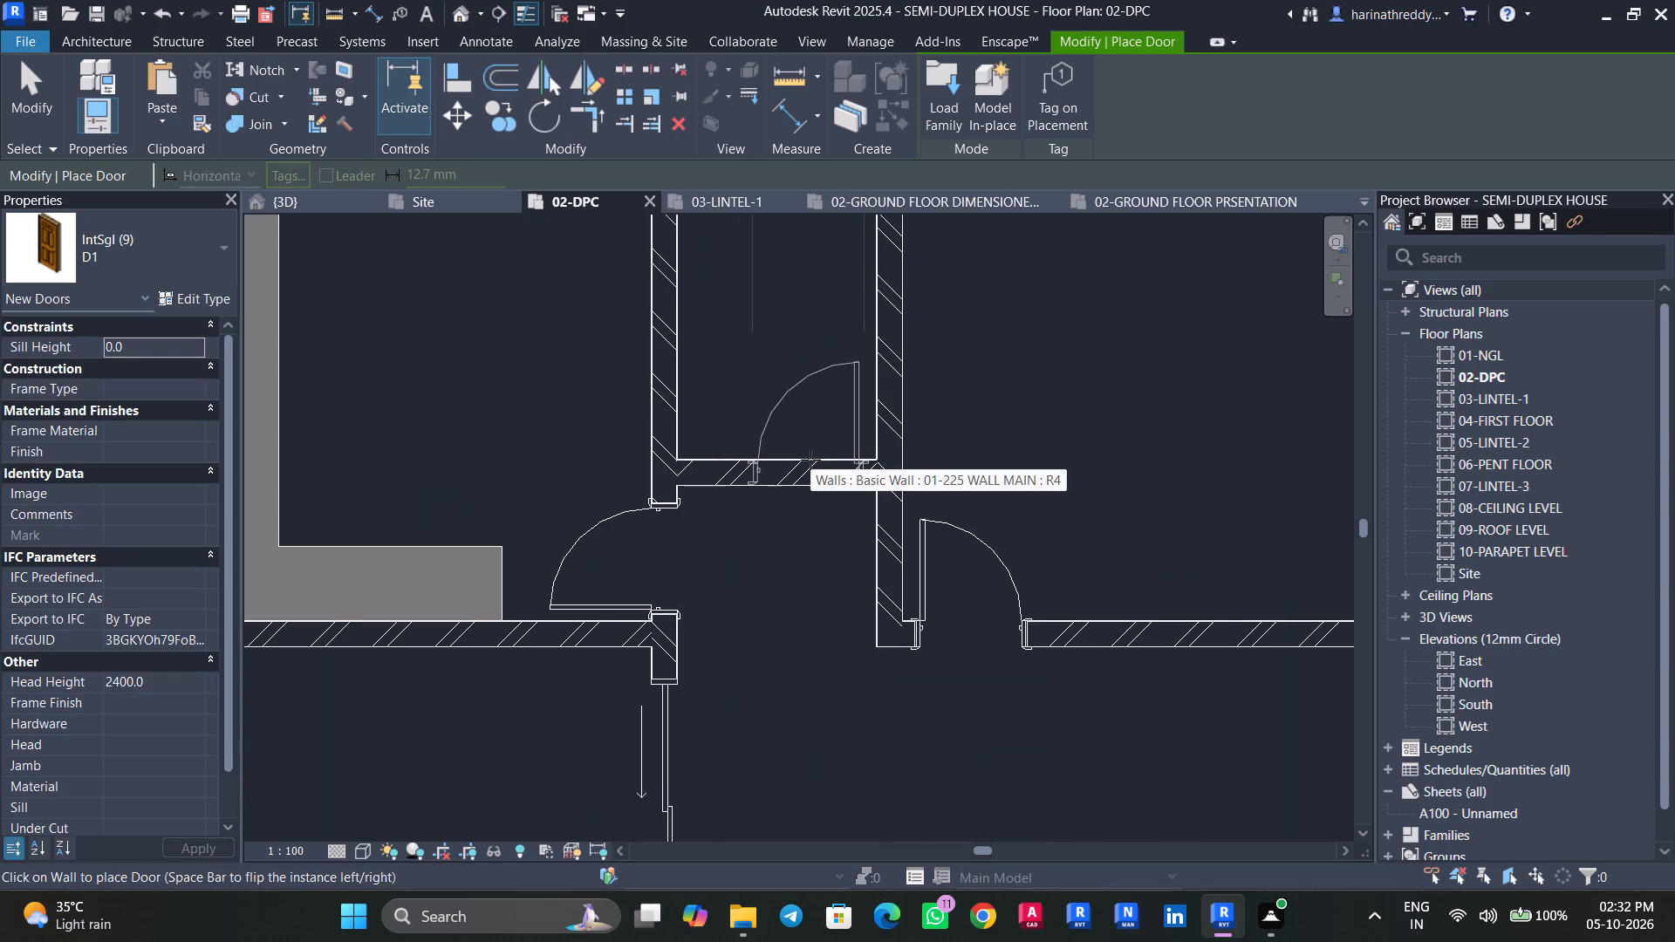
pyautogui.click(810, 460)
pyautogui.scroll(-5, 762, 395)
pyautogui.scroll(1, 757, 352)
pyautogui.moveTo(757, 352); pyautogui.dragTo(740, 583, button='middle')
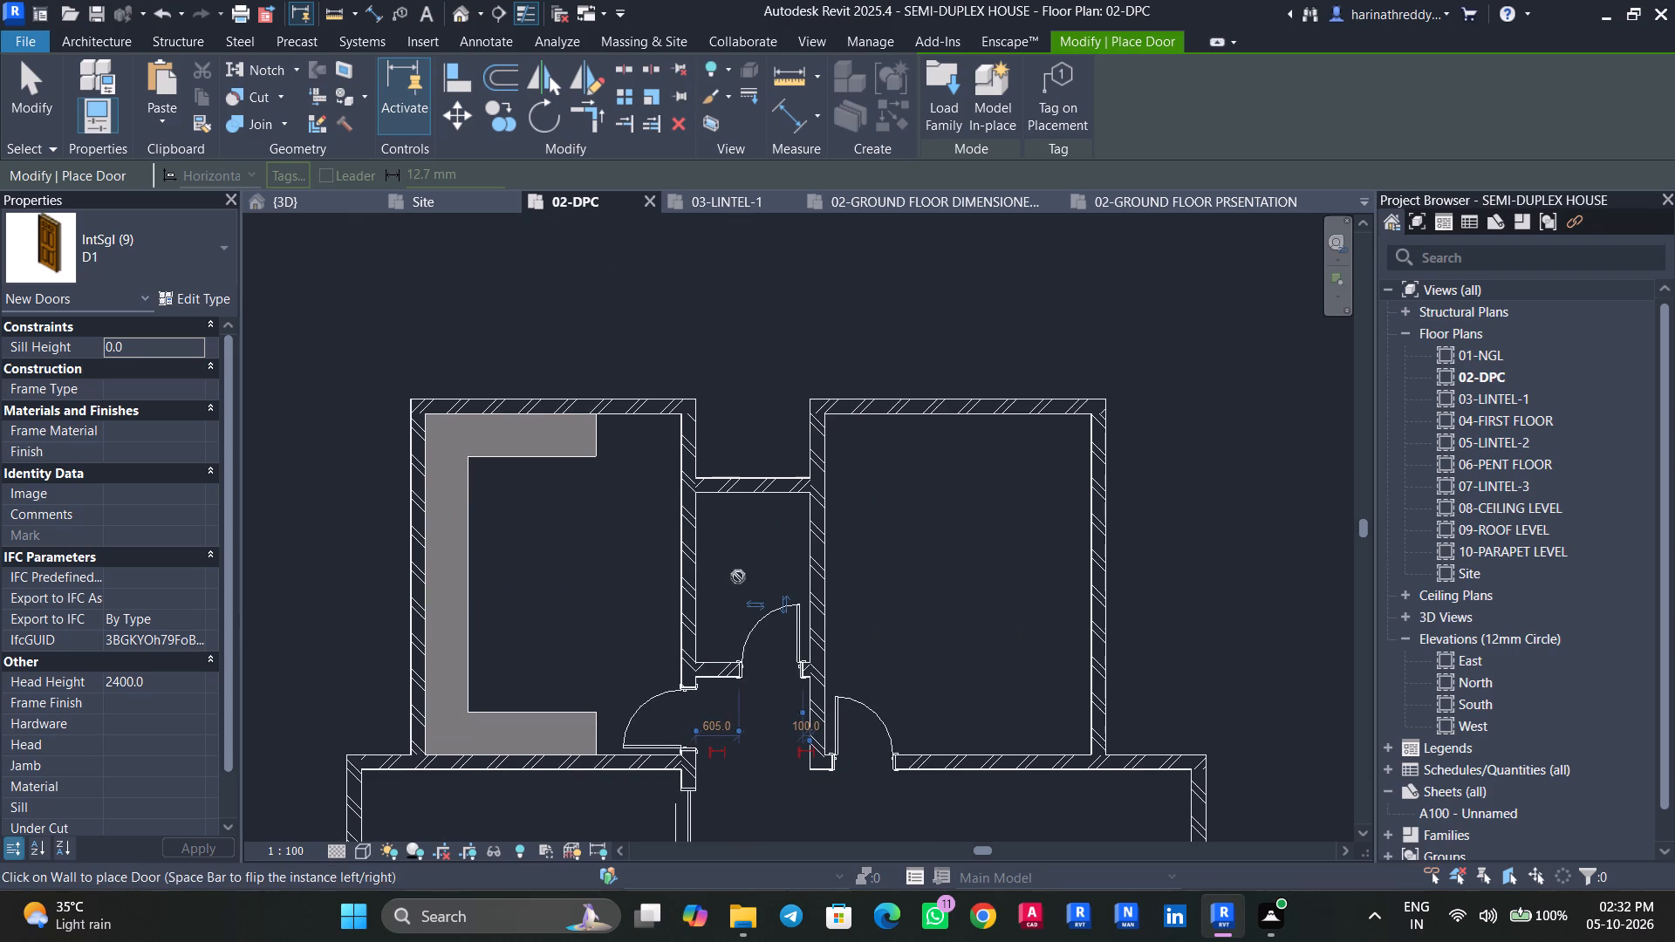
# Set the small north-central room's north wall 1000 mm south of the west room's north wall.
pyautogui.press('Escape')
pyautogui.press('Escape')
pyautogui.click(755, 494)
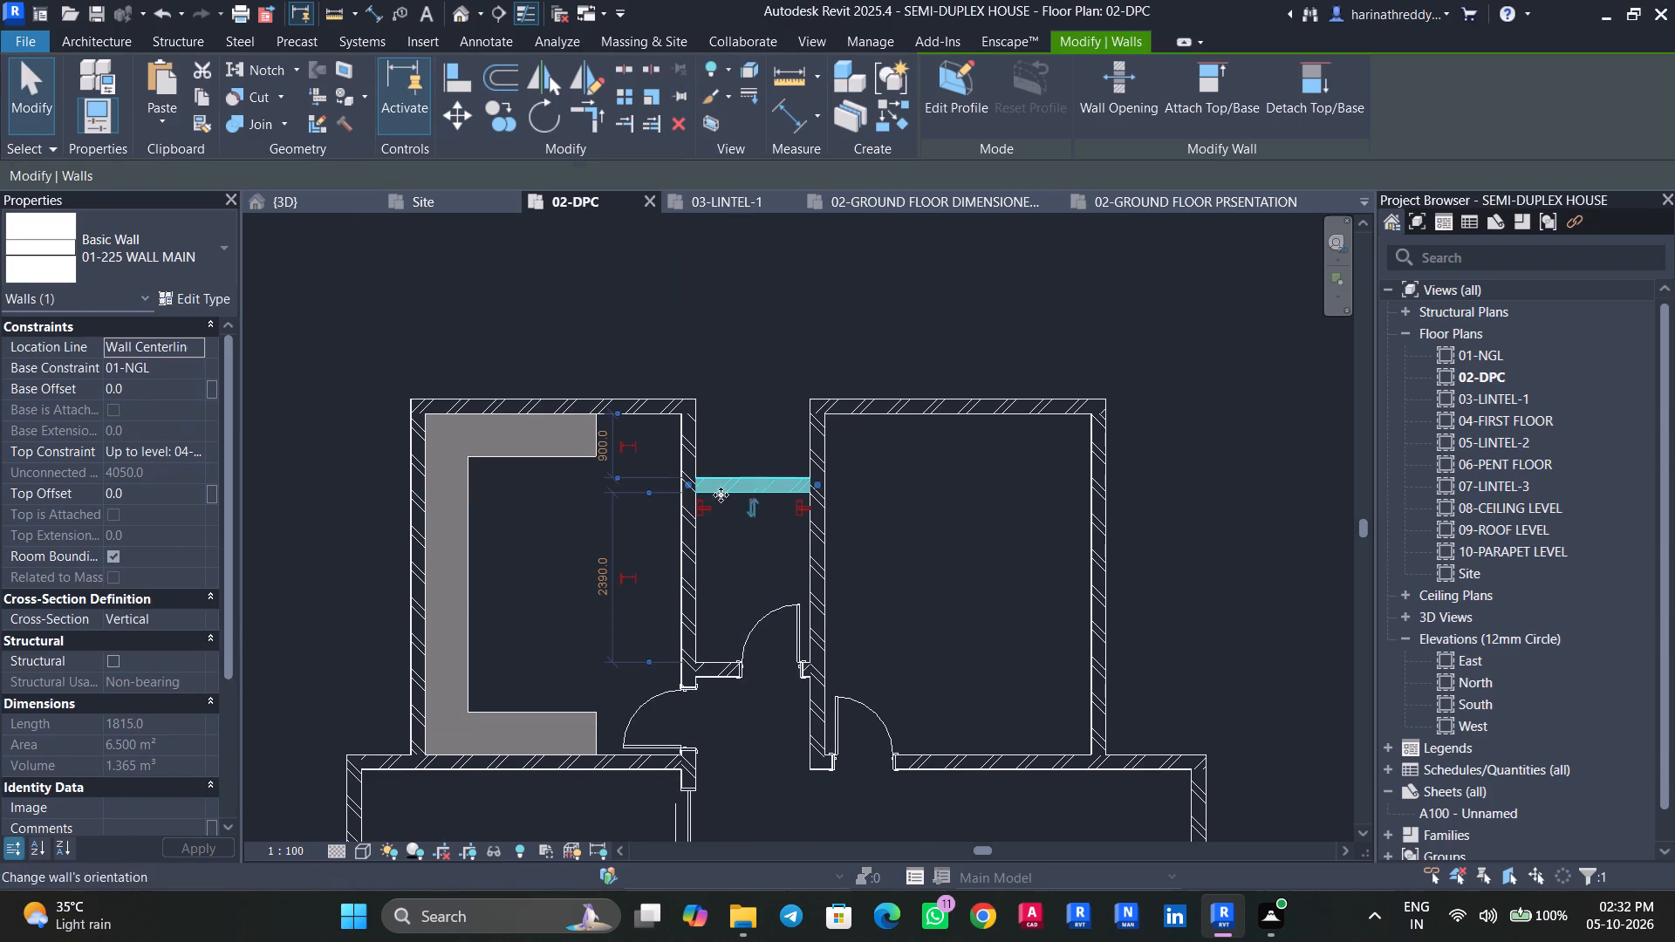
pyautogui.click(598, 445)
pyautogui.write('1000')
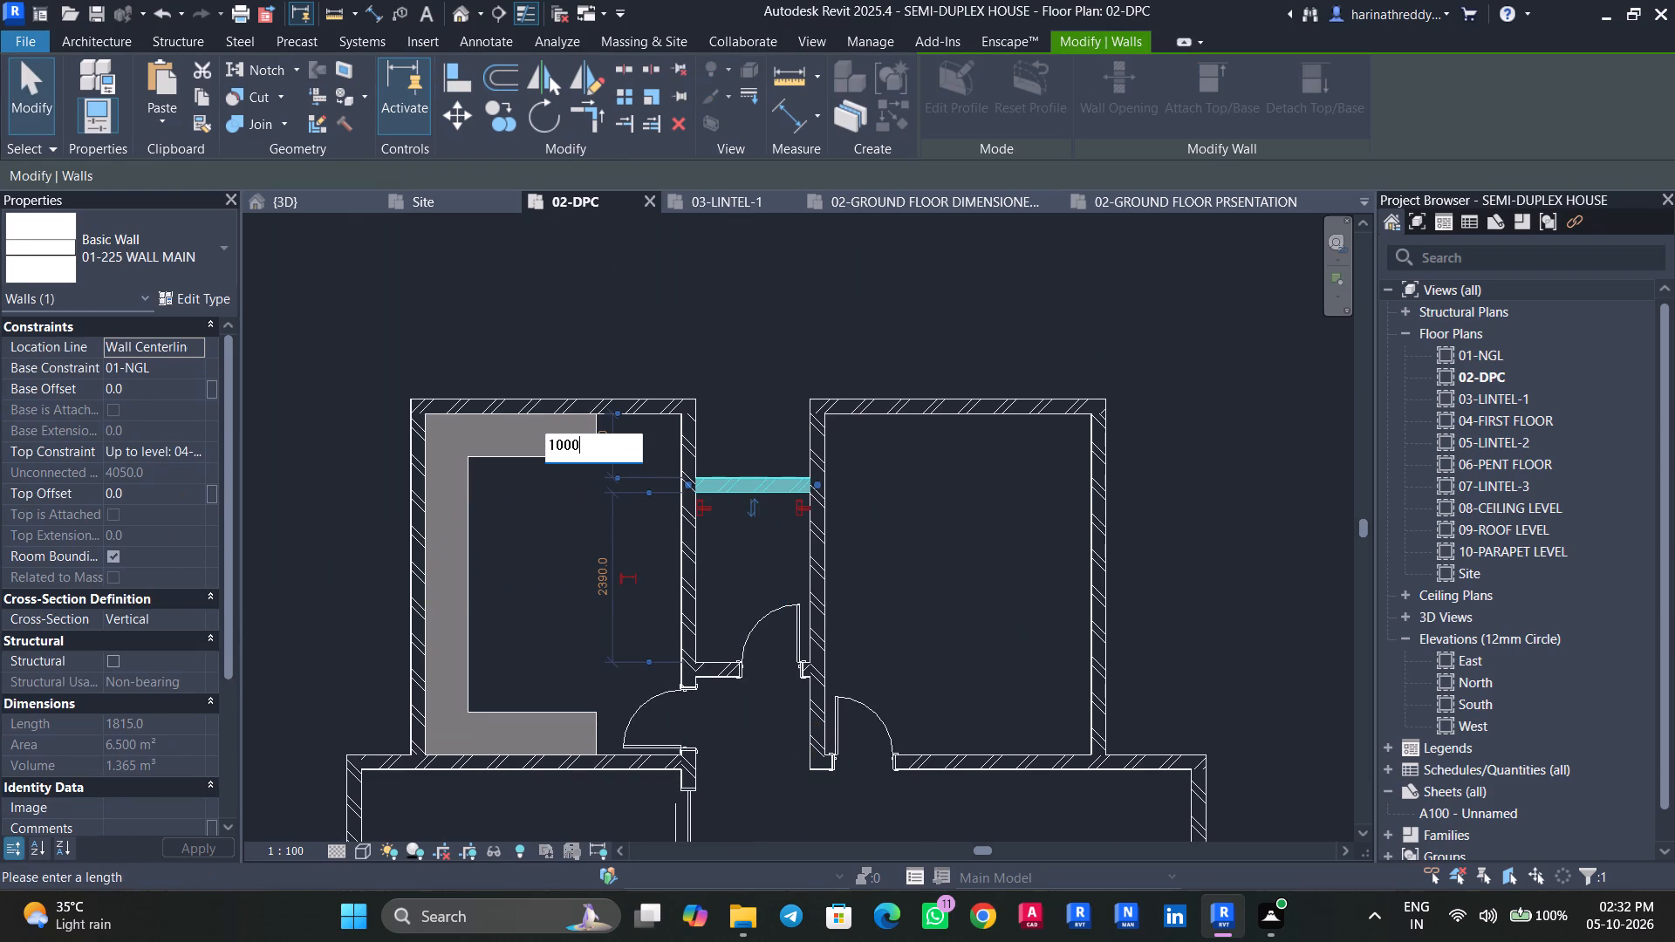
pyautogui.press('Return')
pyautogui.press('Escape')
pyautogui.press('Escape')
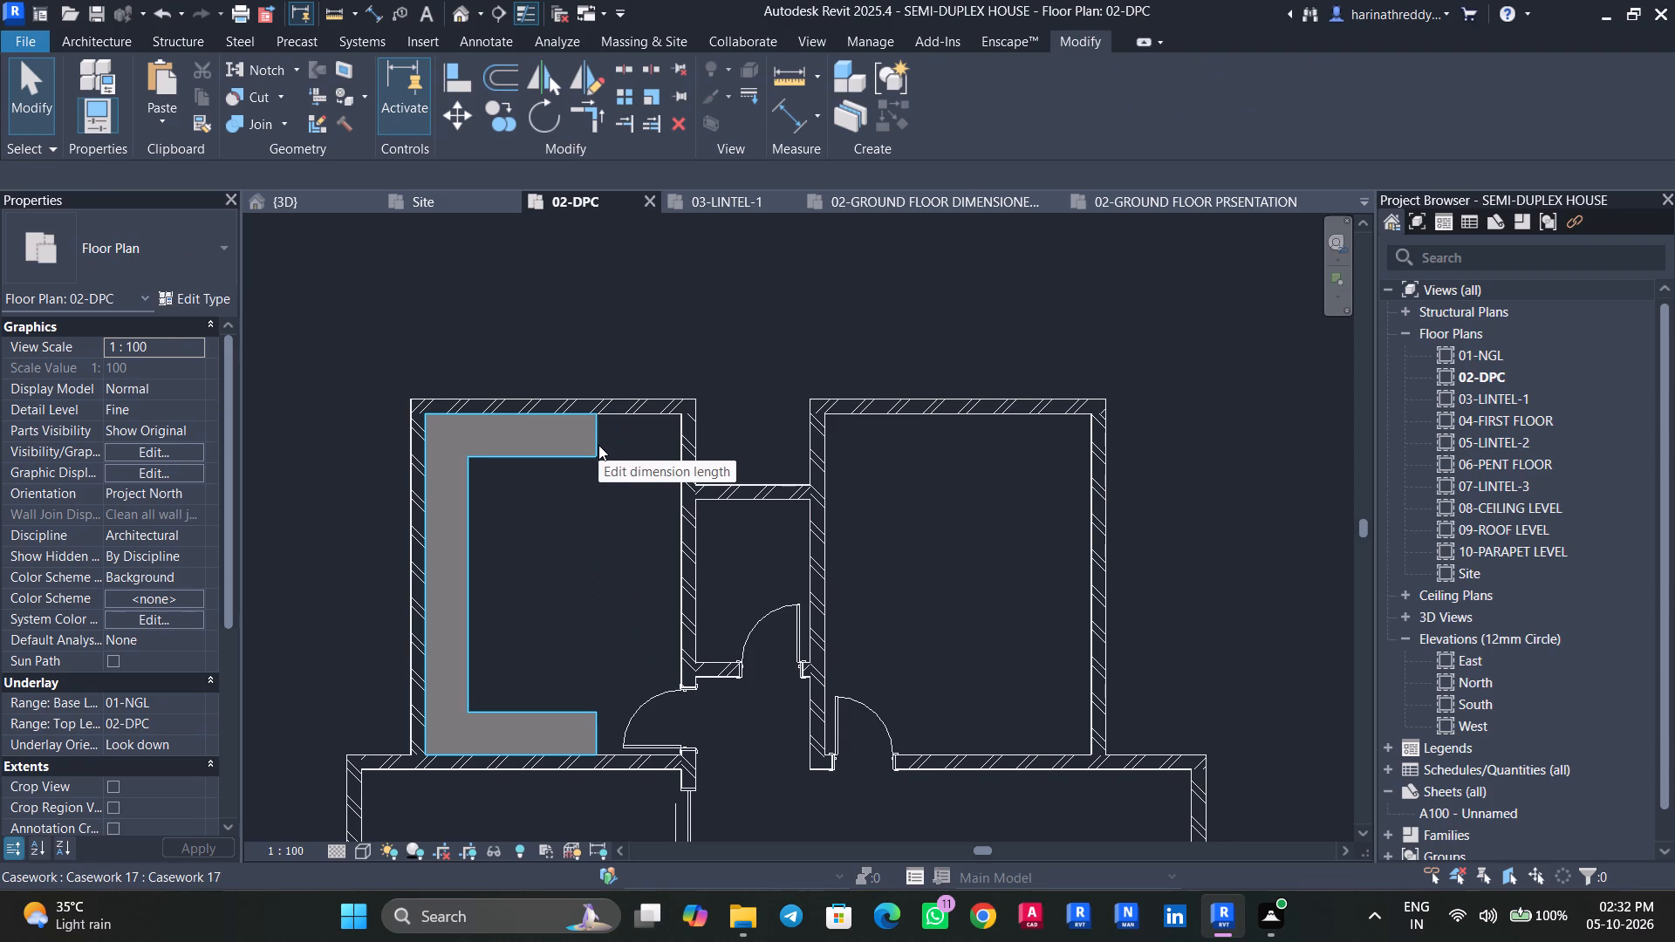
# Place an IntSgl (9) D1 door at the north end of the northwest room's east wall, swinging into that room.
pyautogui.press('Escape')
pyautogui.press('d')
pyautogui.press('r')
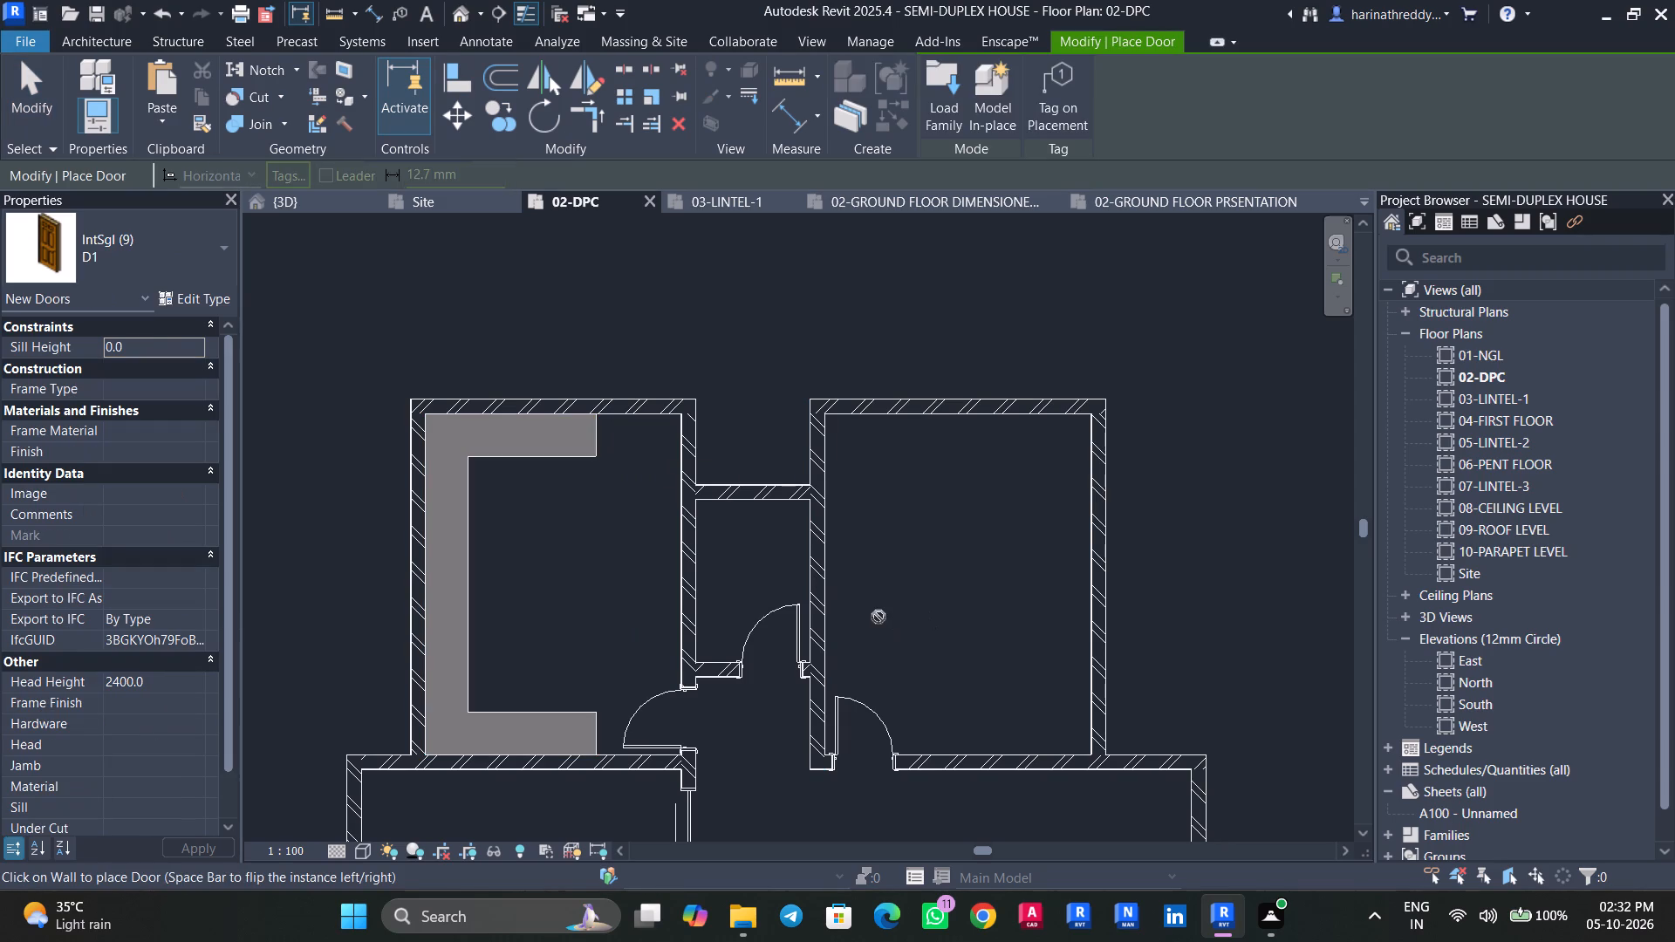
pyautogui.scroll(5, 715, 412)
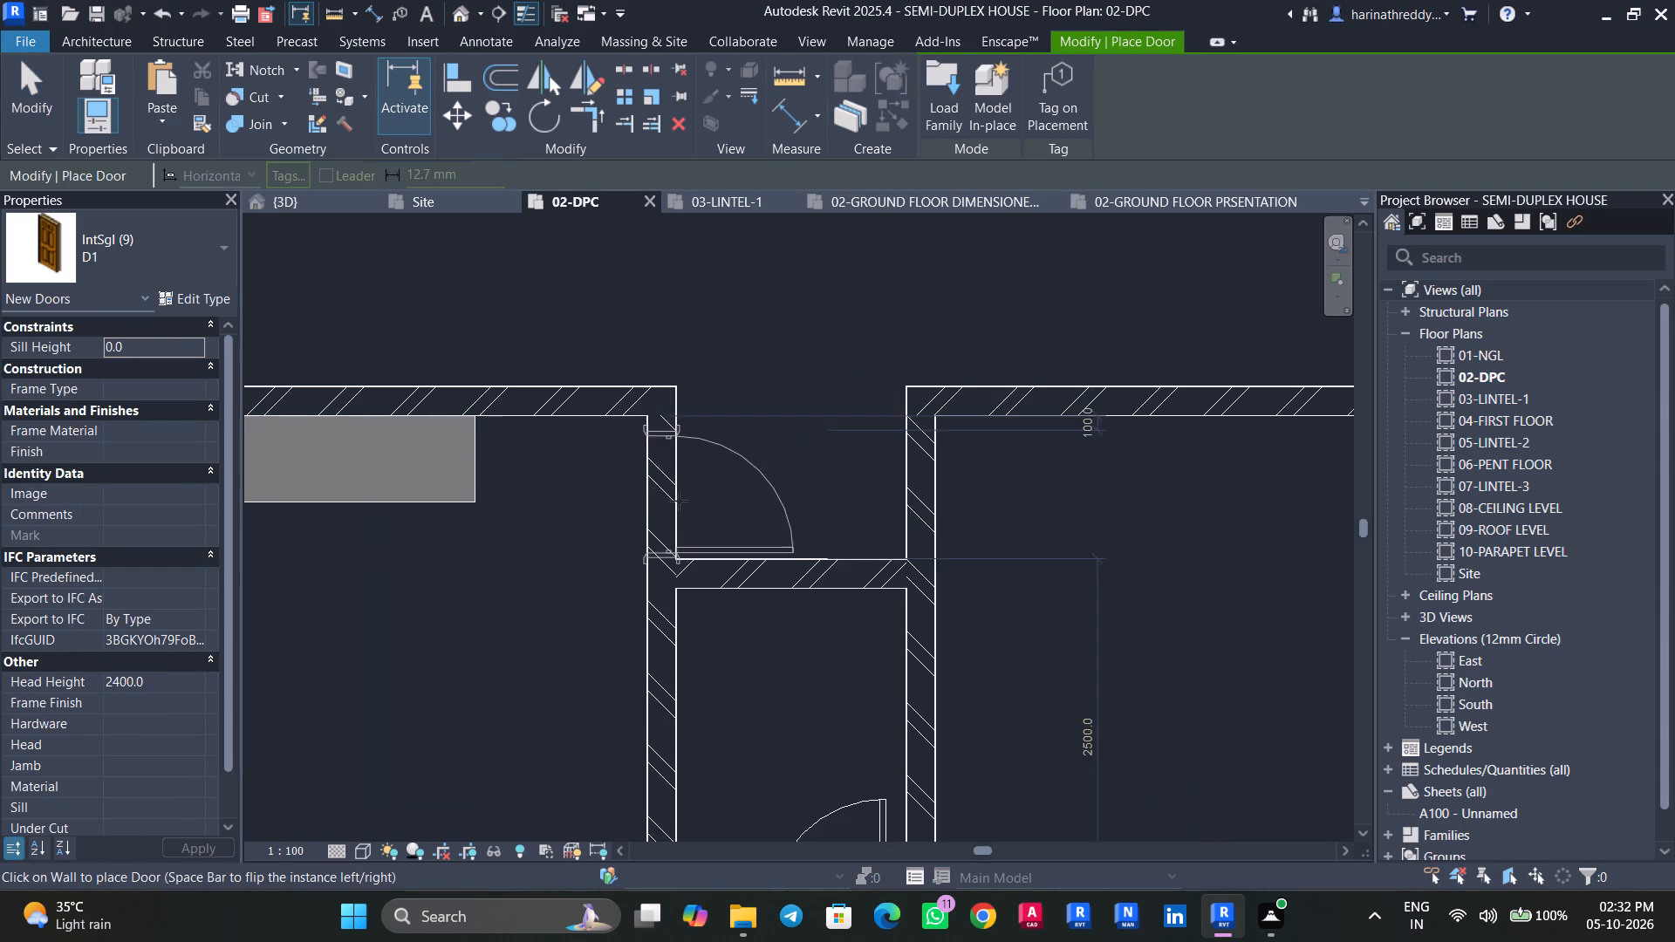
pyautogui.scroll(4, 651, 497)
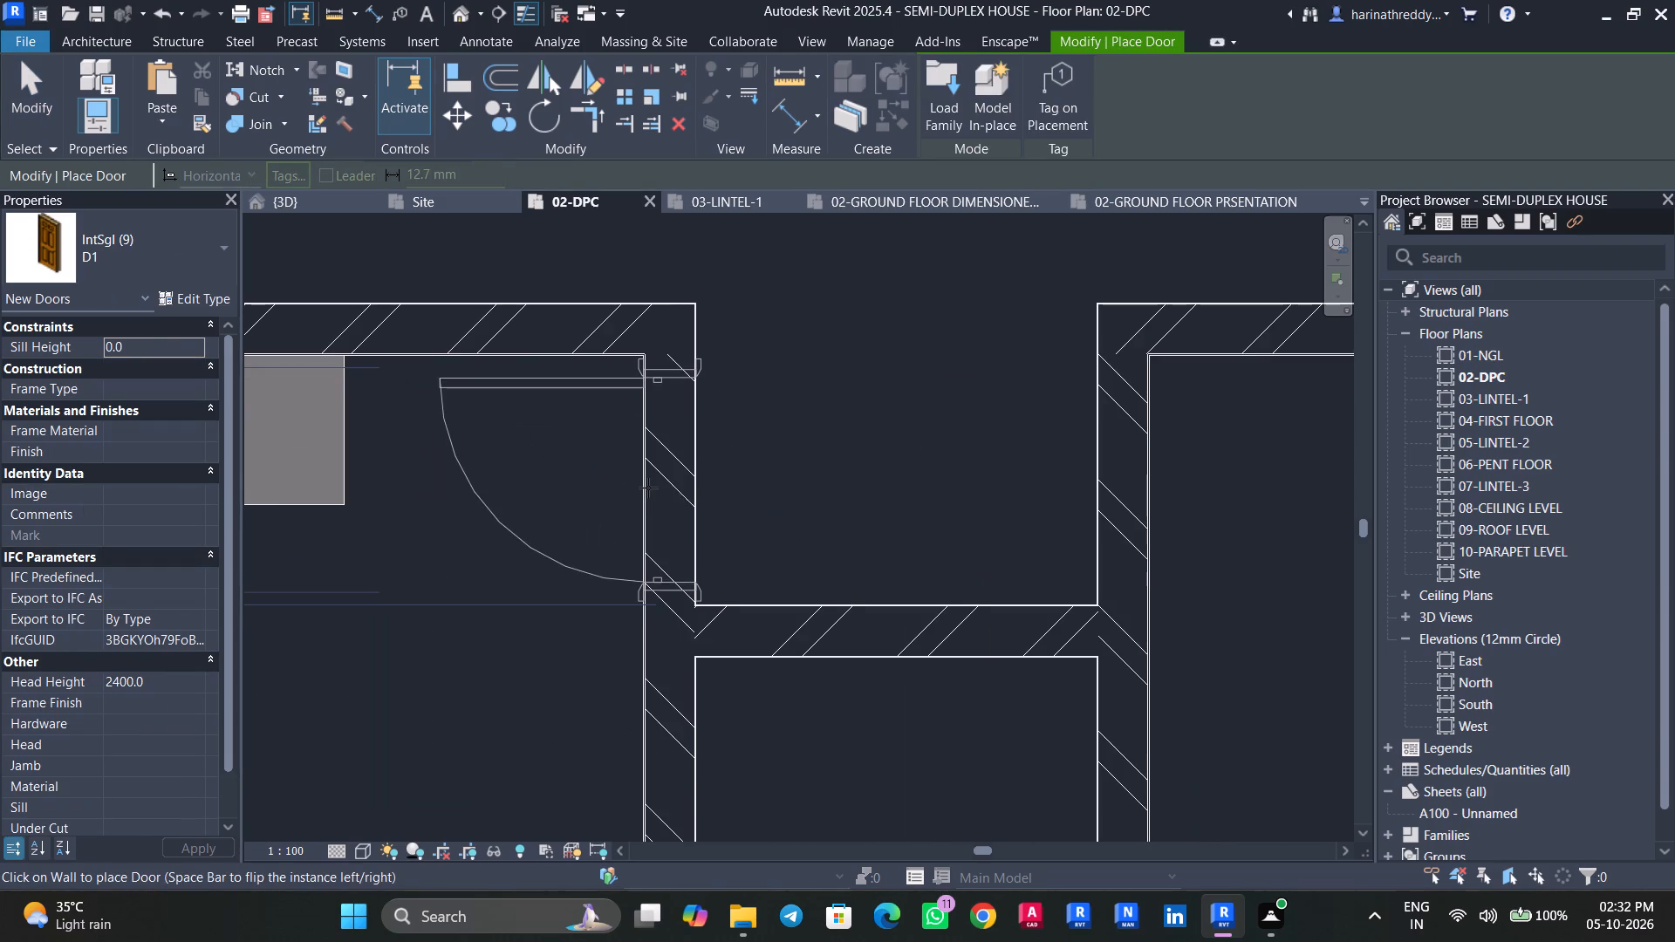
pyautogui.click(648, 488)
pyautogui.press('Escape')
pyautogui.press('Escape')
pyautogui.press('Escape')
# Change the small north-central room's south door to type IntSgl (9) D2.
pyautogui.scroll(-2, 641, 490)
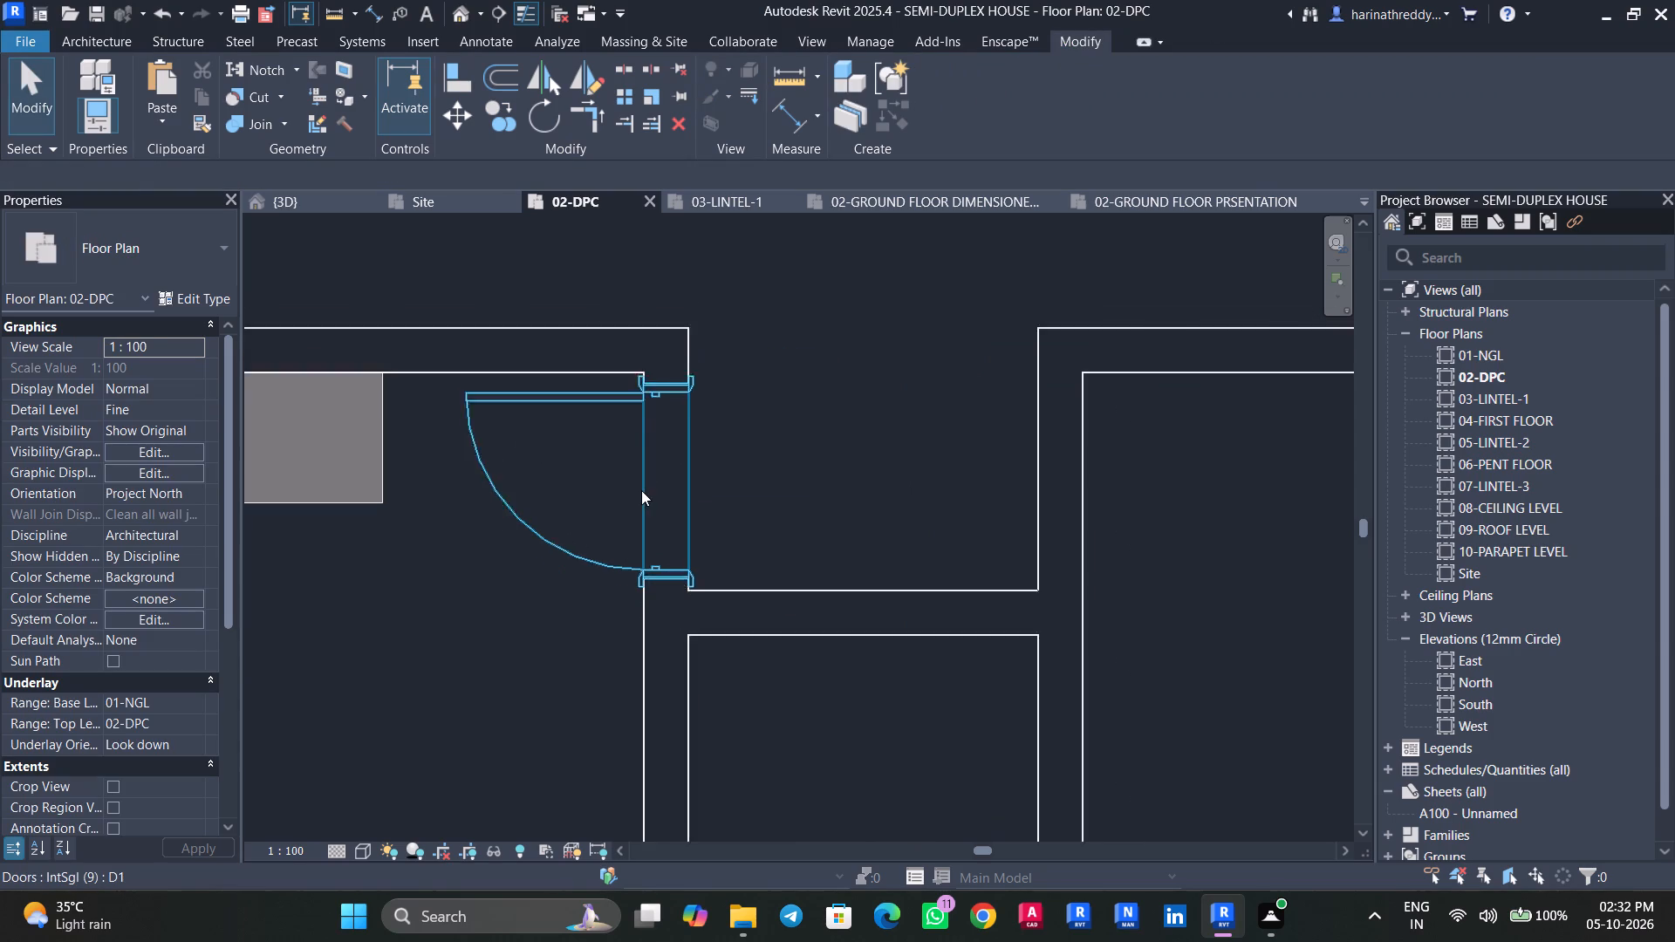
pyautogui.scroll(-6, 641, 490)
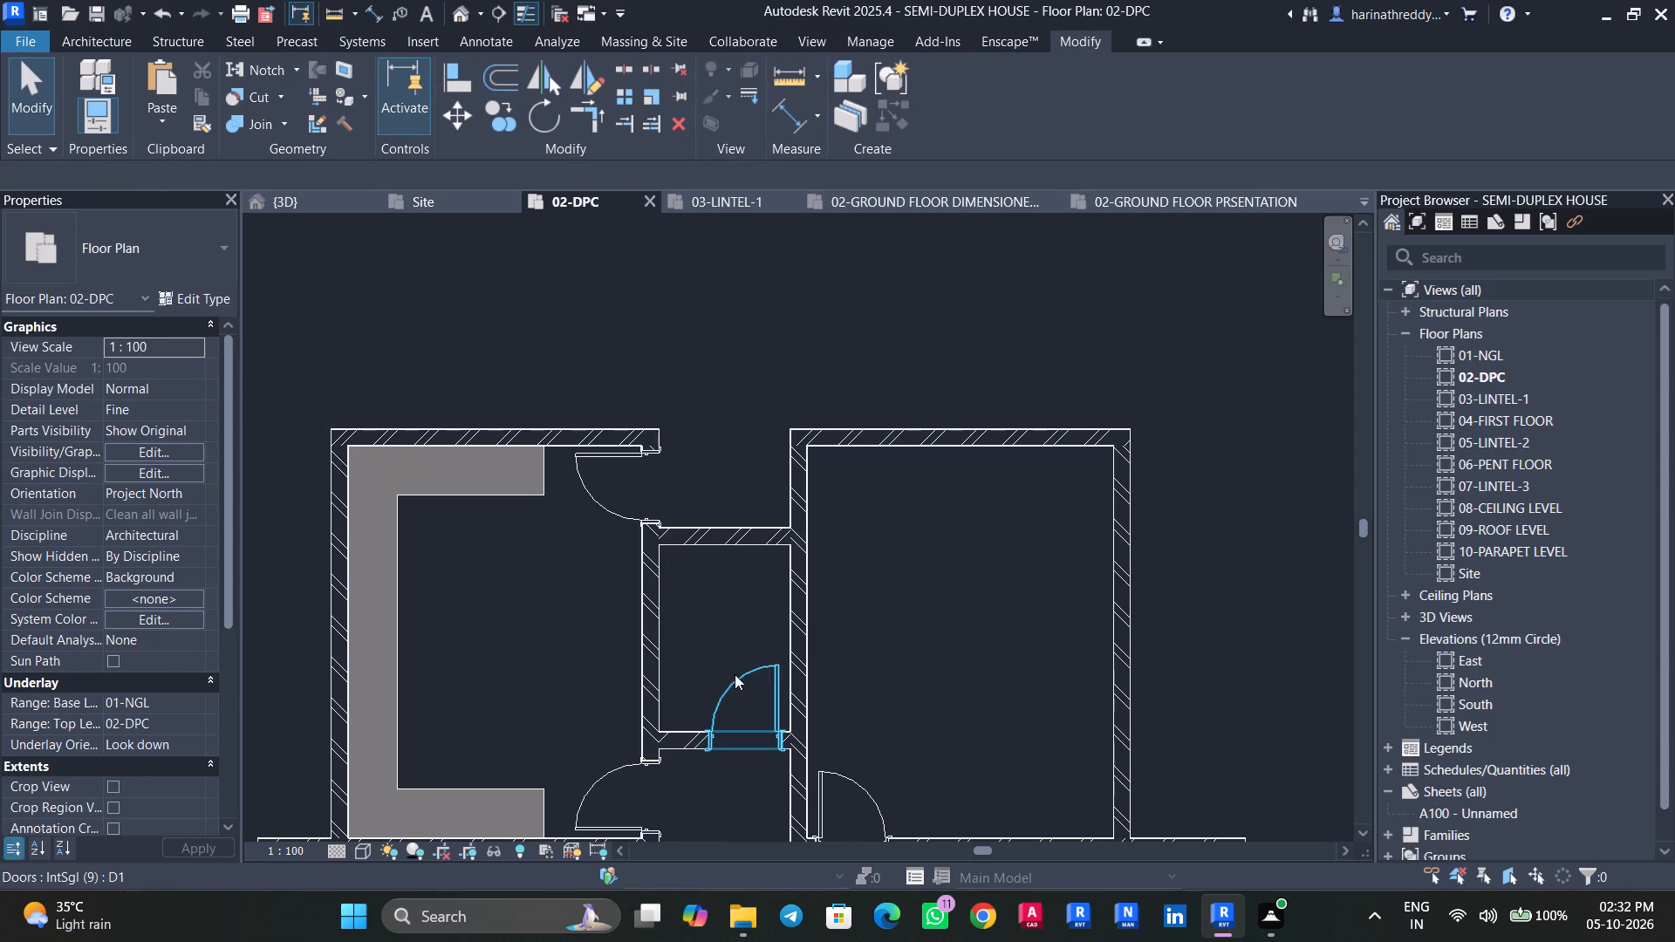
pyautogui.click(737, 679)
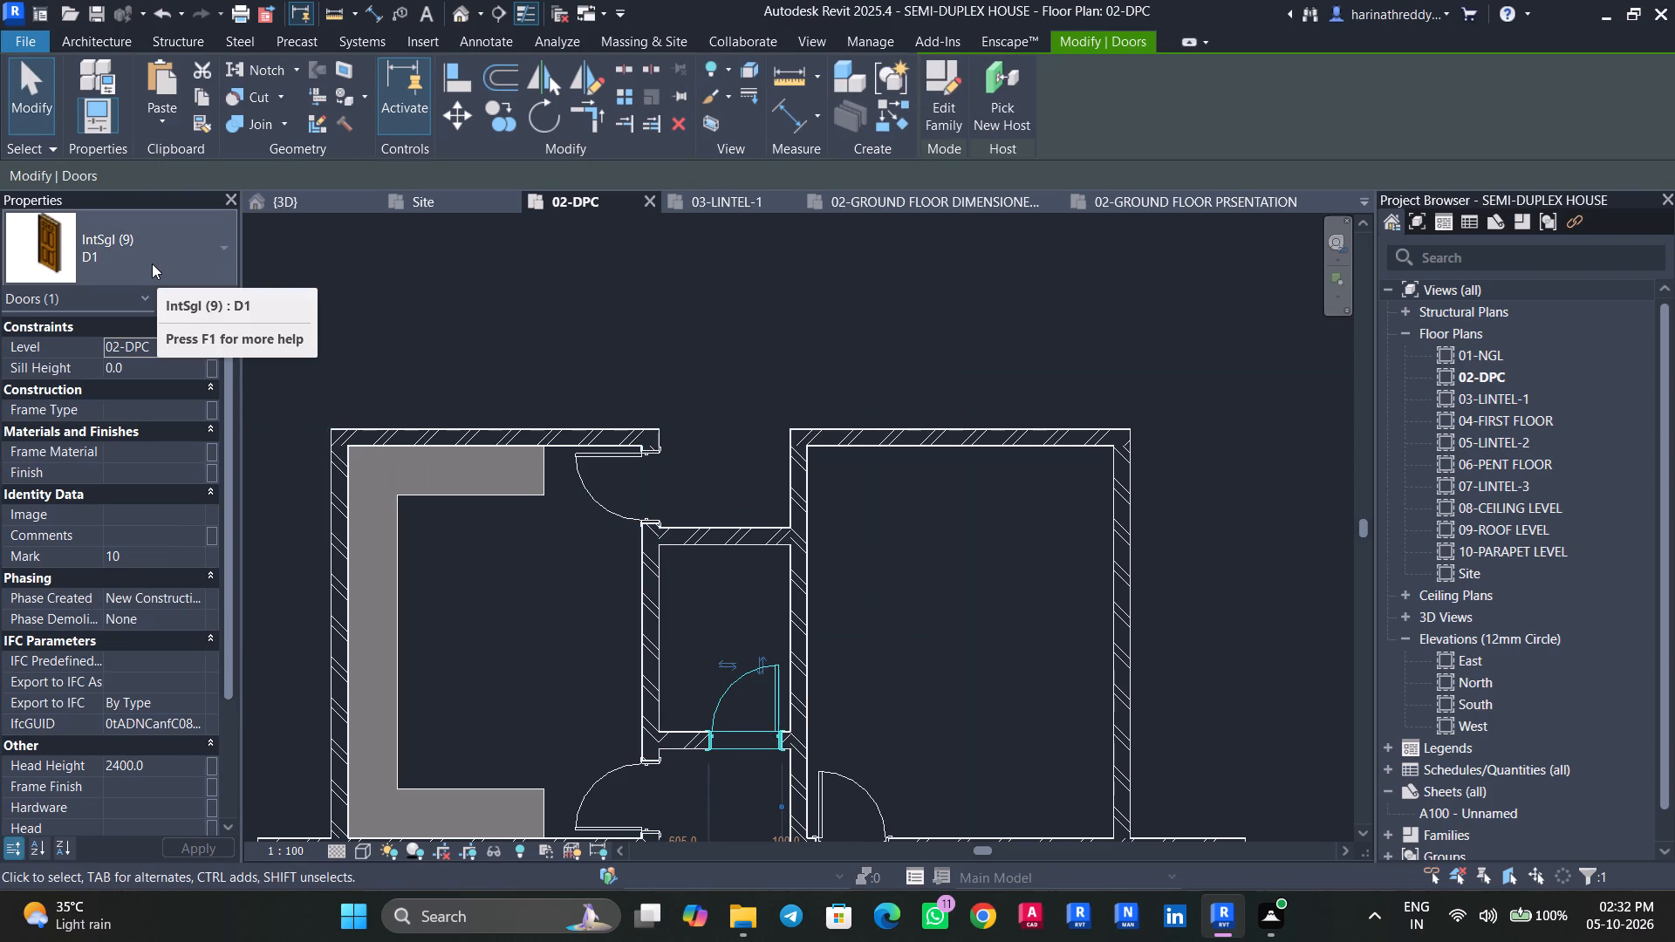
pyautogui.click(152, 263)
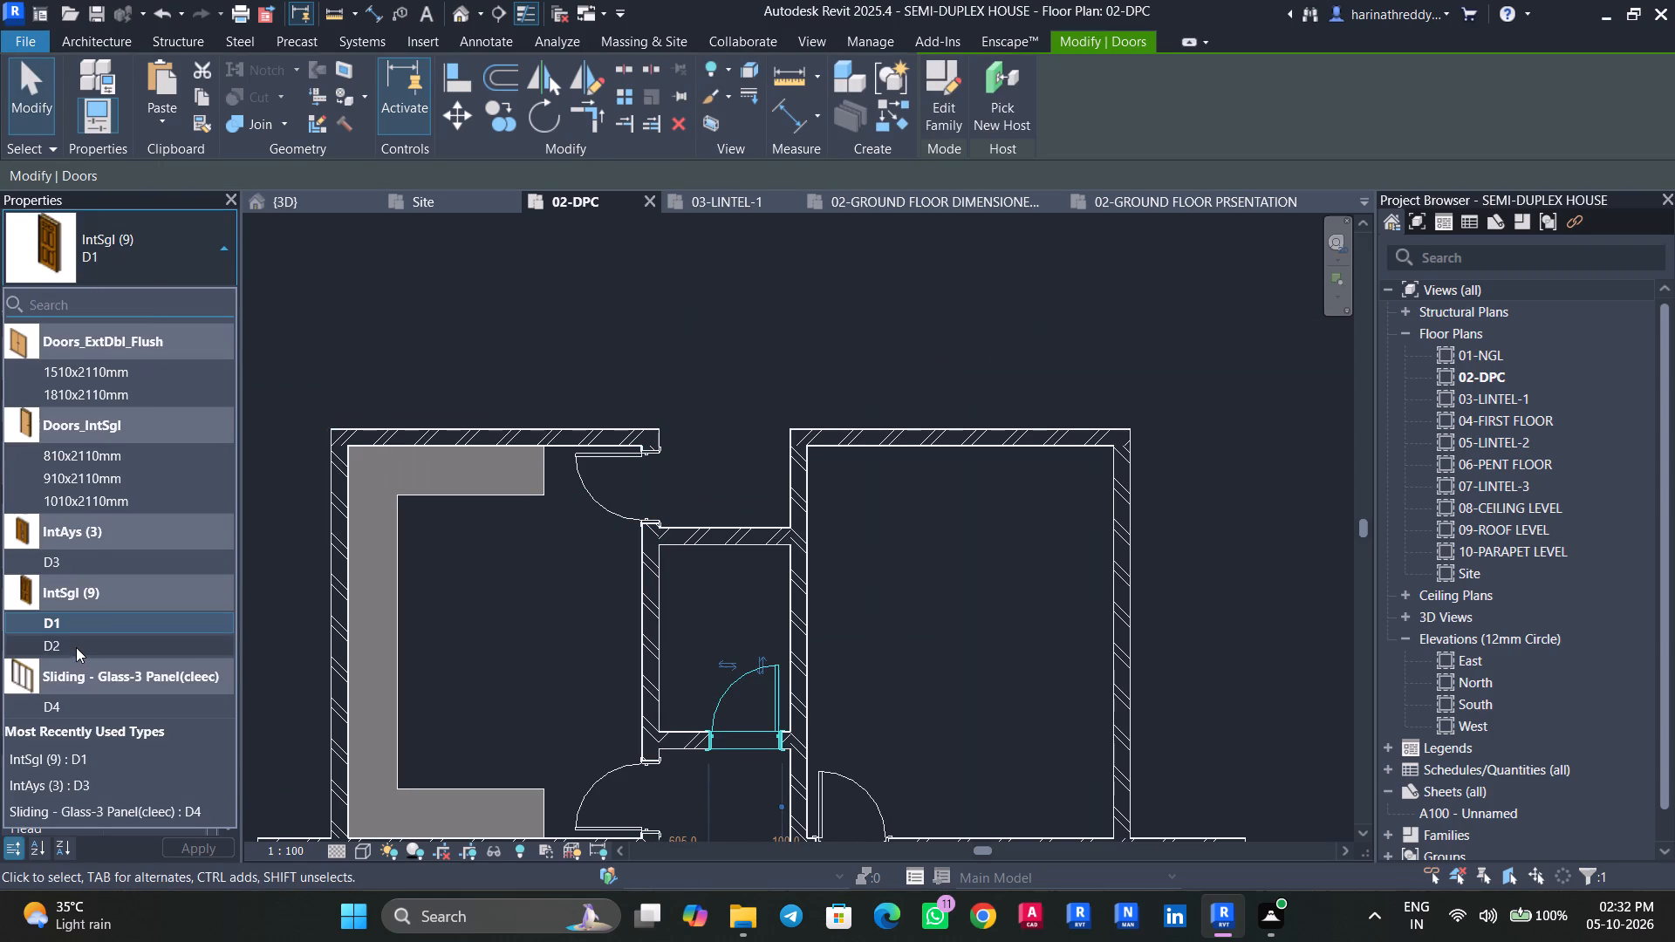
pyautogui.click(75, 645)
pyautogui.scroll(2, 853, 692)
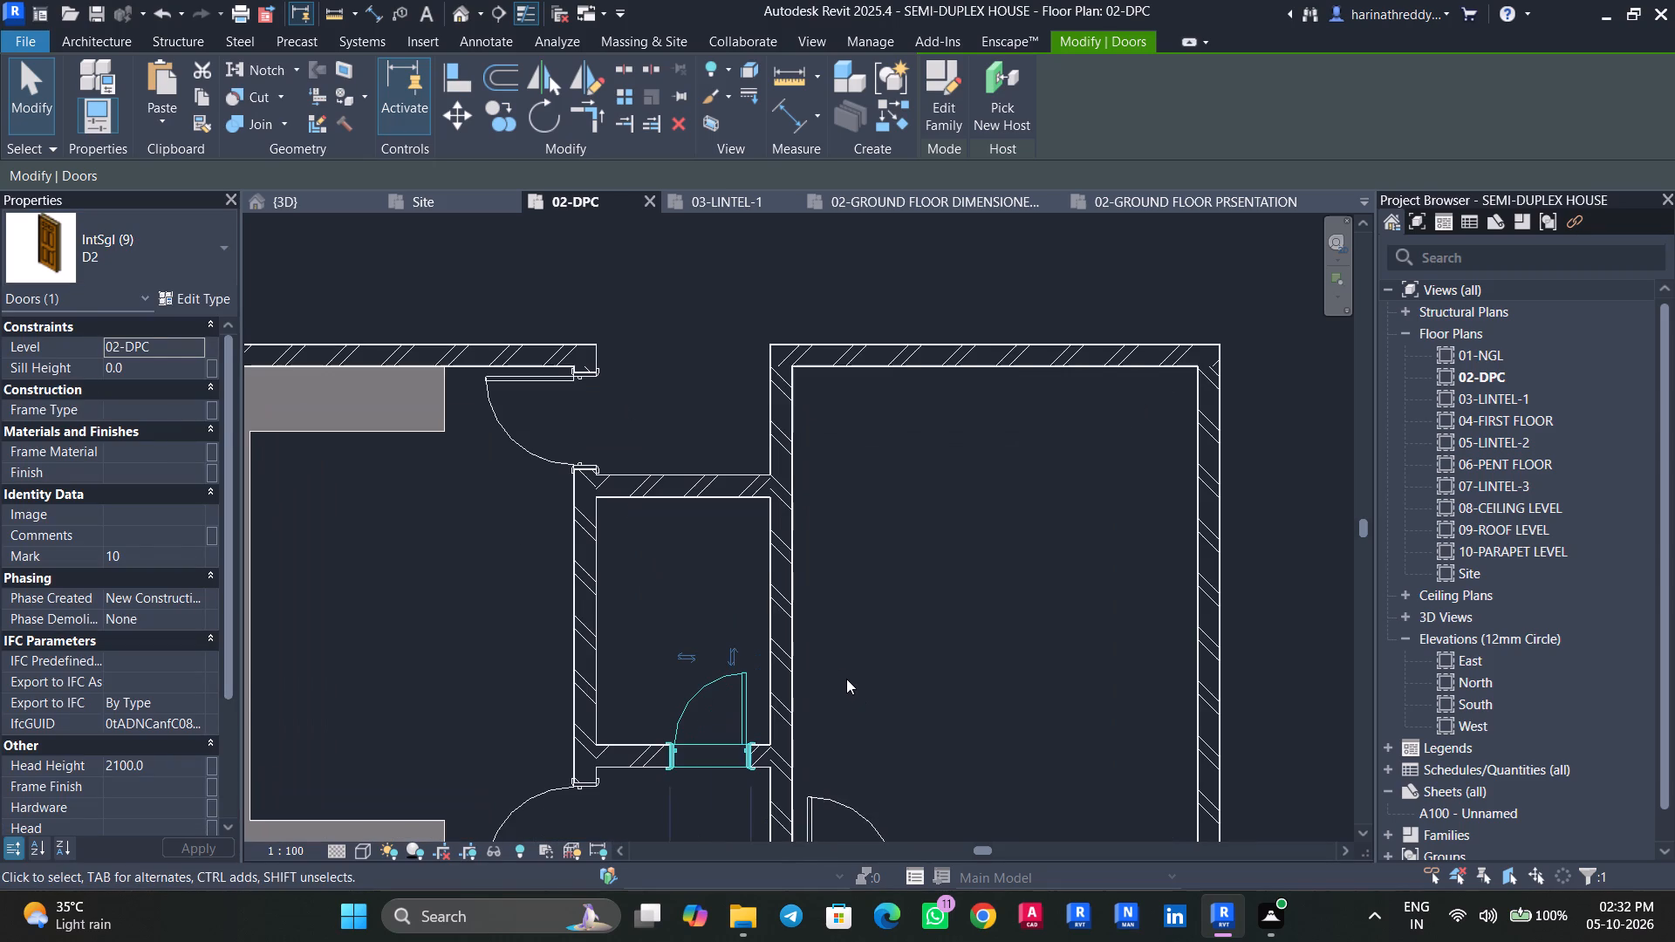
pyautogui.press('Escape')
pyautogui.press('Escape')
# Set the small room's south D2 door 50 mm from the east wall.
pyautogui.moveTo(840, 667); pyautogui.dragTo(881, 495, button='middle')
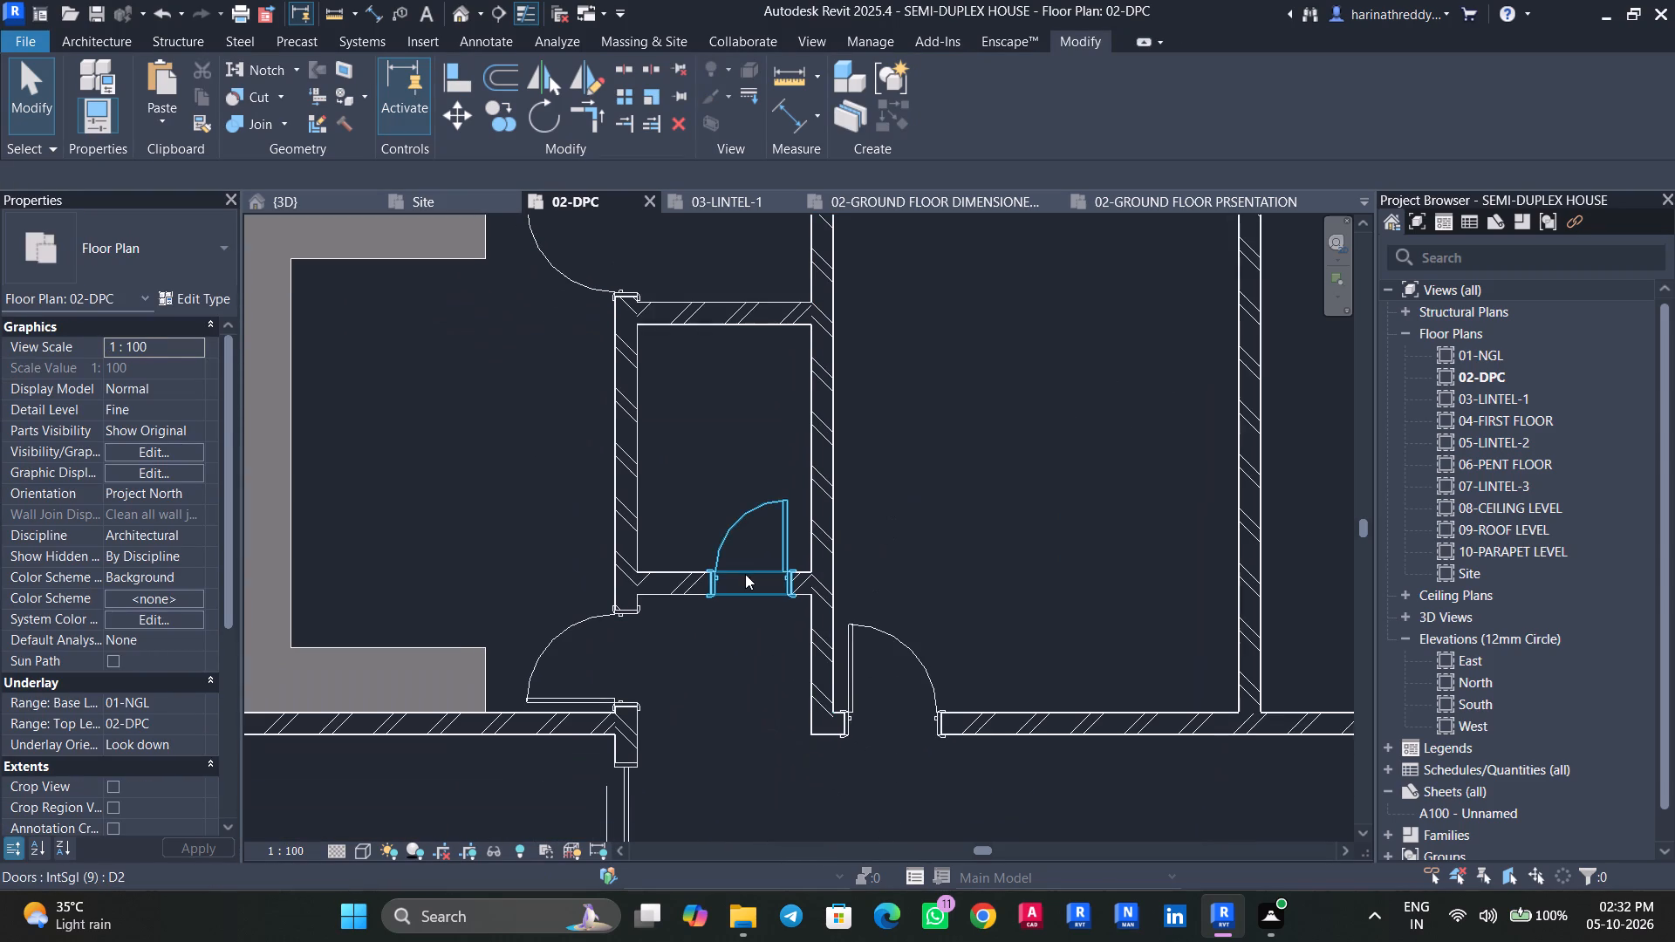
pyautogui.click(738, 549)
pyautogui.click(795, 686)
pyautogui.write('50')
pyautogui.press('Return')
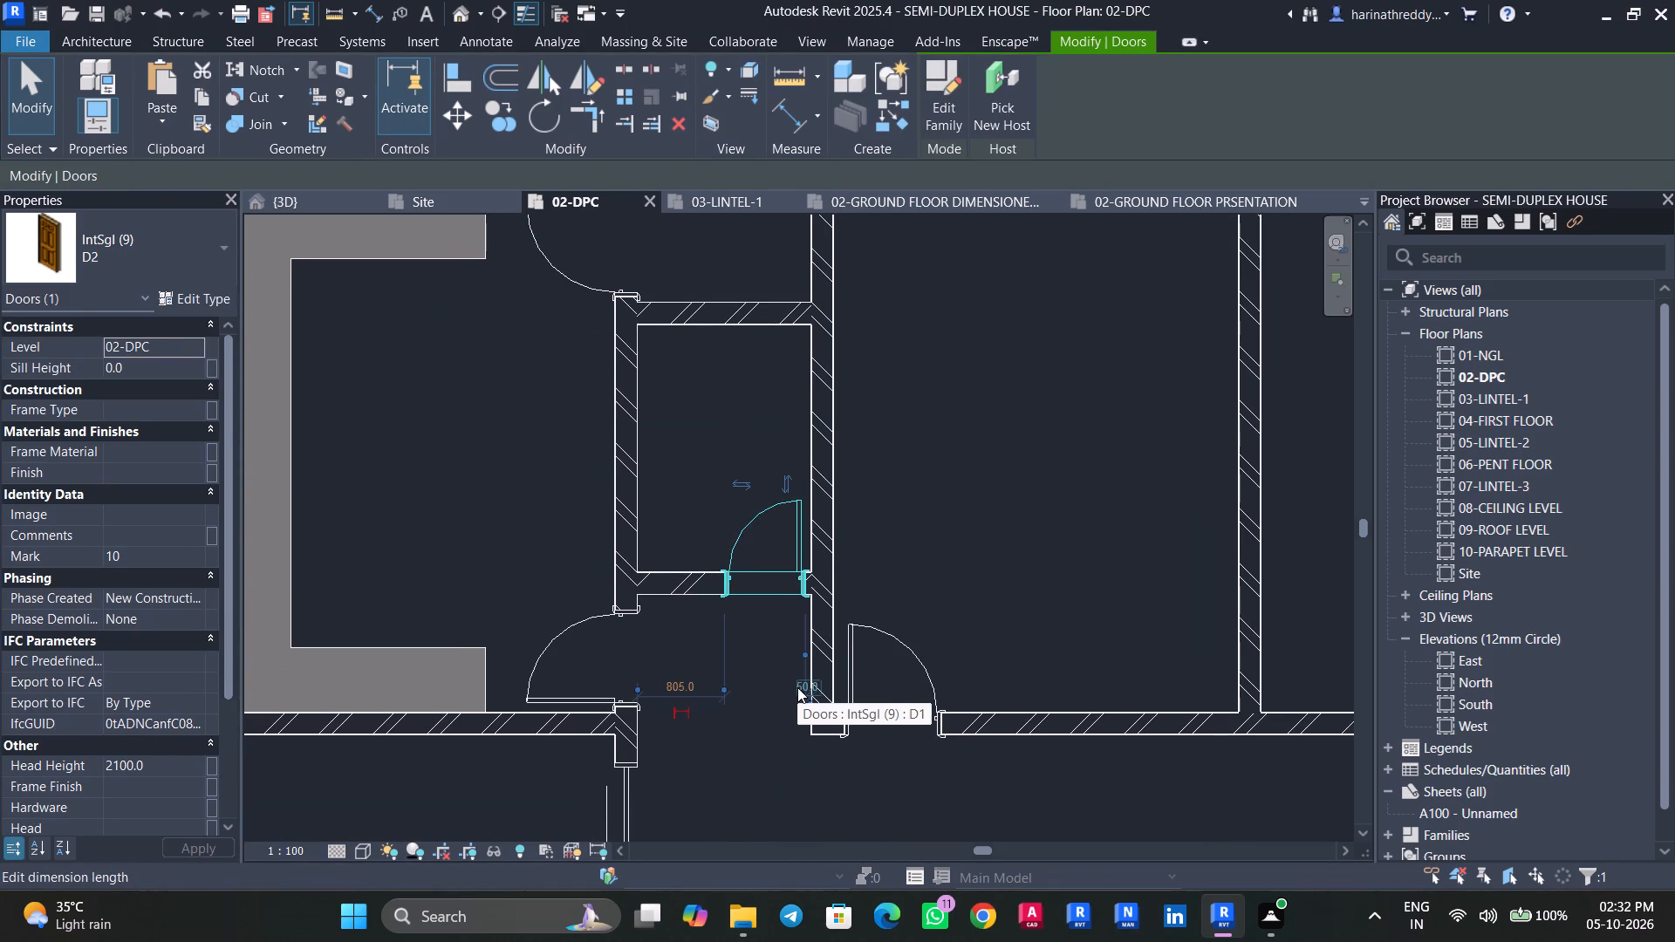
pyautogui.press('Escape')
pyautogui.press('Escape')
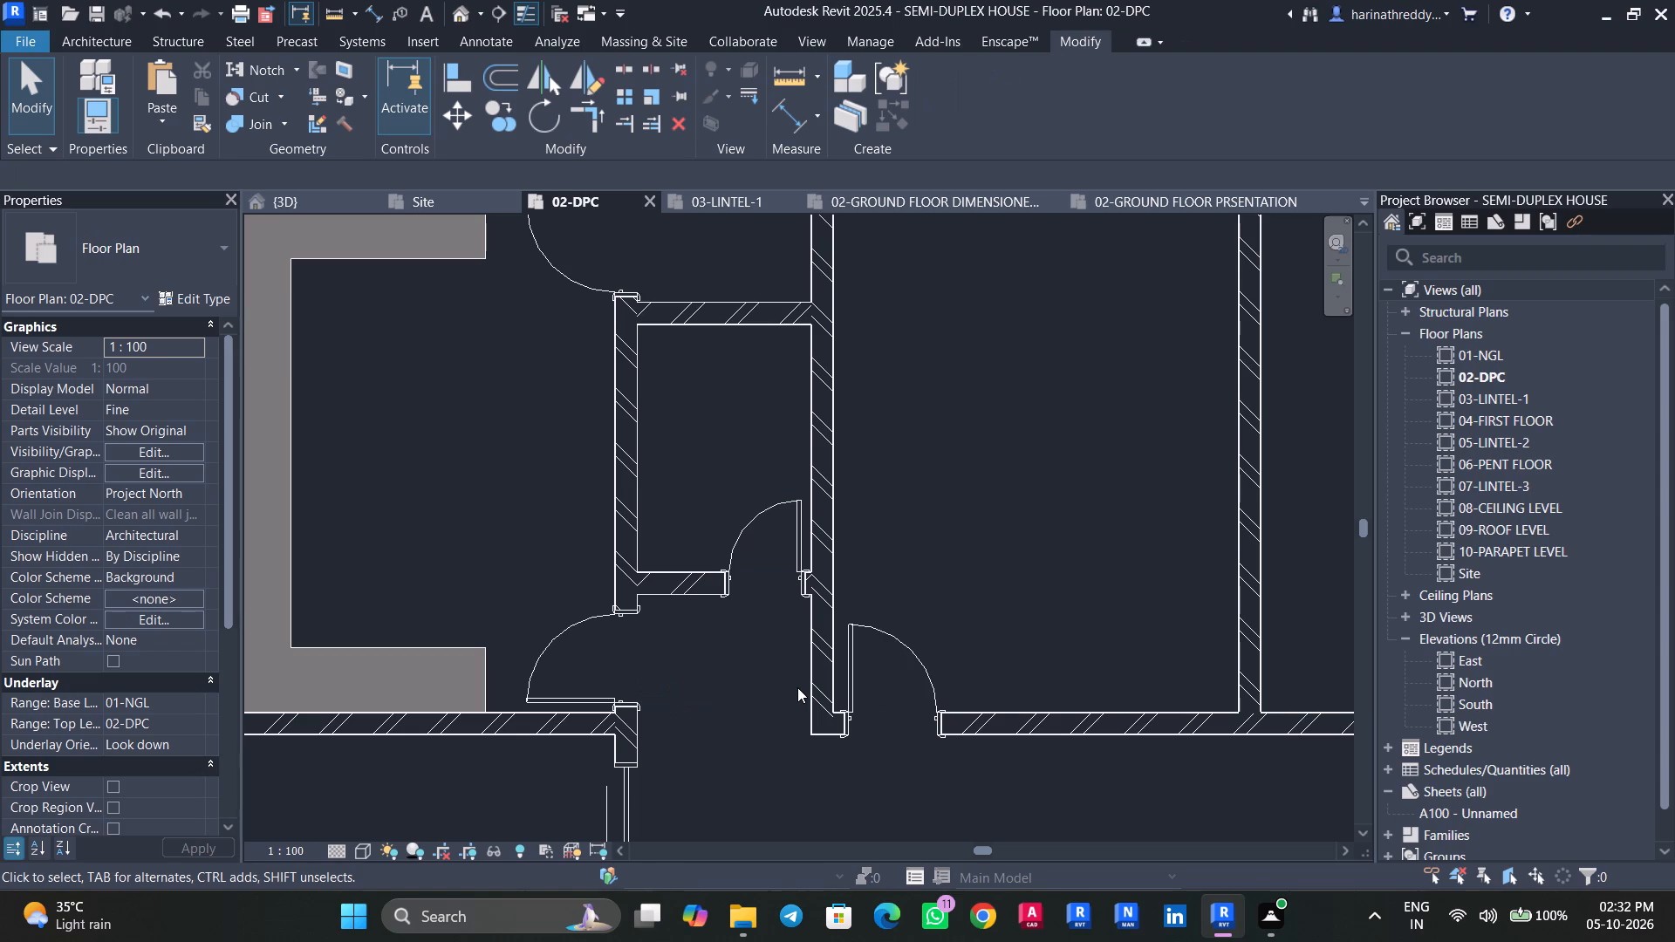
# Place a similar D2 door in the small north-central room's north wall near its east end, swinging into the room.
pyautogui.scroll(2, 737, 401)
pyautogui.moveTo(739, 455); pyautogui.dragTo(728, 557, button='middle')
pyautogui.click(743, 654)
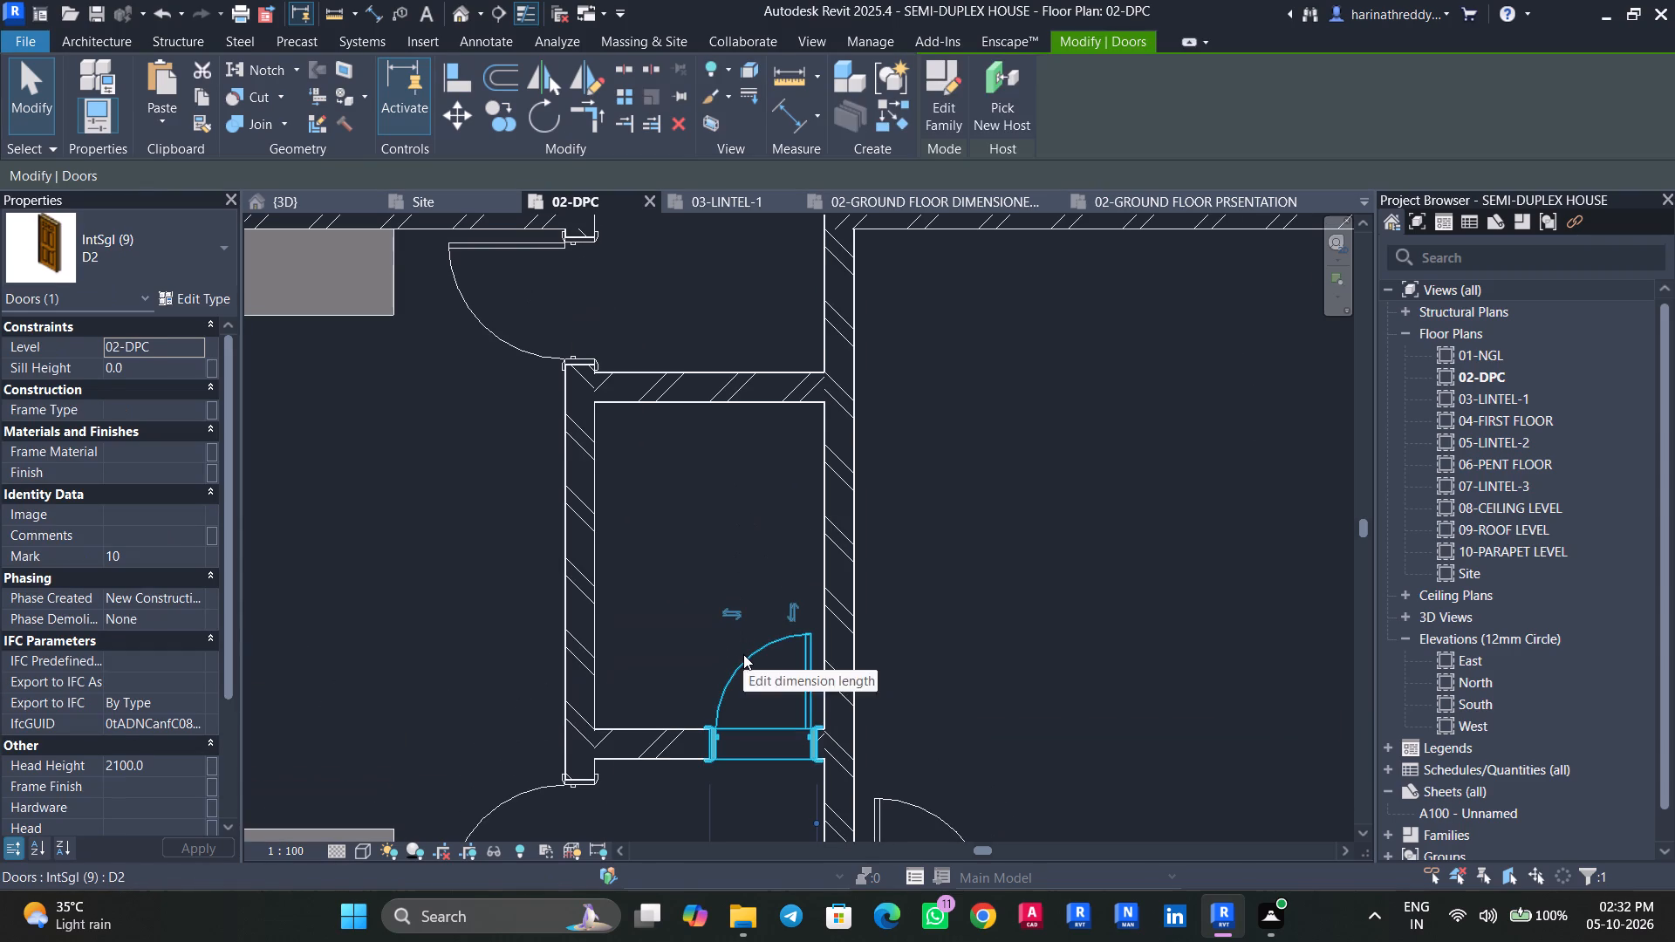
pyautogui.write('CS')
pyautogui.press('space')
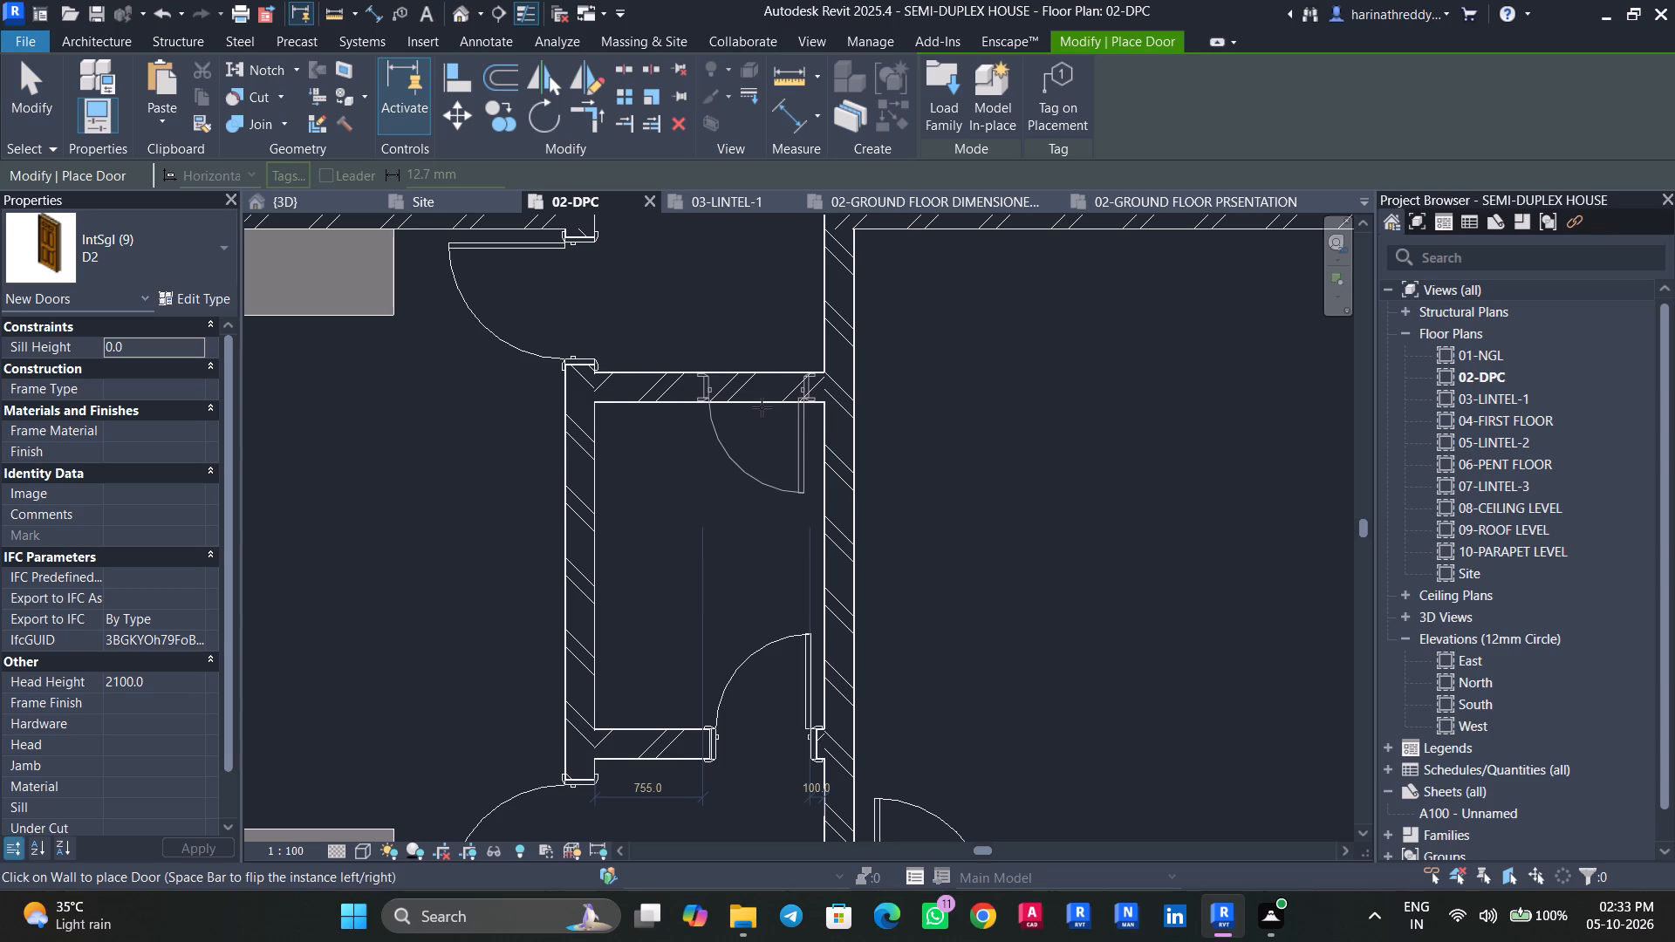
pyautogui.scroll(1, 762, 407)
pyautogui.click(762, 407)
pyautogui.press('Escape')
pyautogui.press('Escape')
# Set the small room's north D2 door 50 mm from the east wall.
pyautogui.click(792, 484)
pyautogui.scroll(1, 765, 462)
pyautogui.moveTo(768, 483); pyautogui.dragTo(775, 540, button='middle')
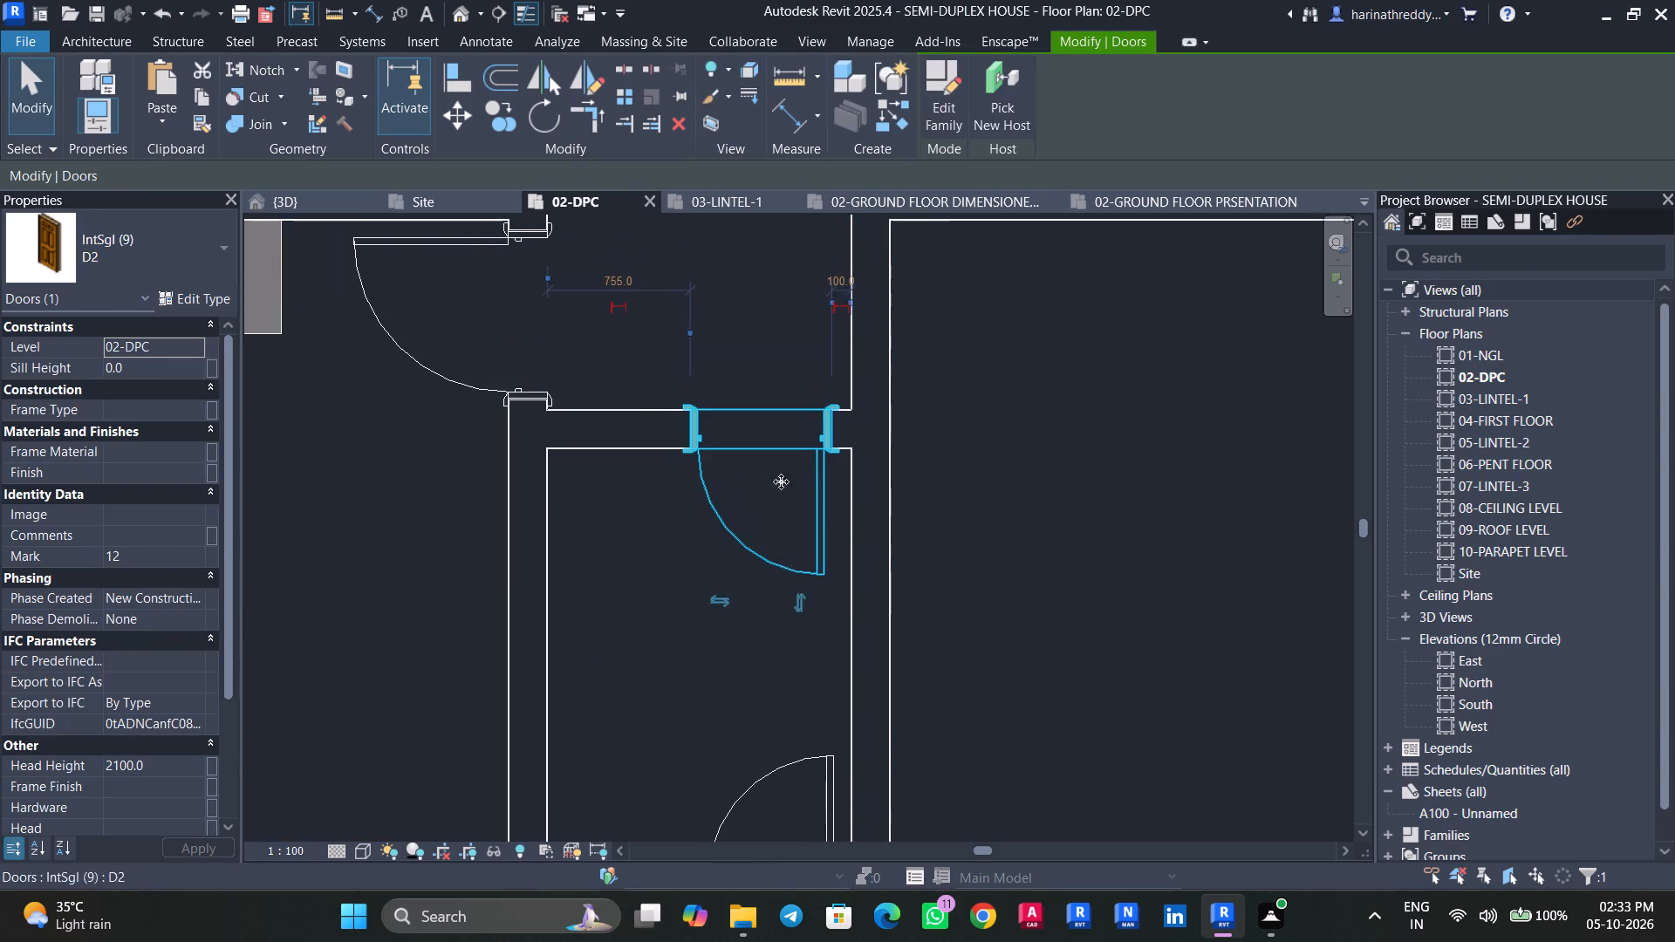
pyautogui.click(831, 278)
pyautogui.write('50')
pyautogui.press('Return')
pyautogui.press('Escape')
pyautogui.press('Escape')
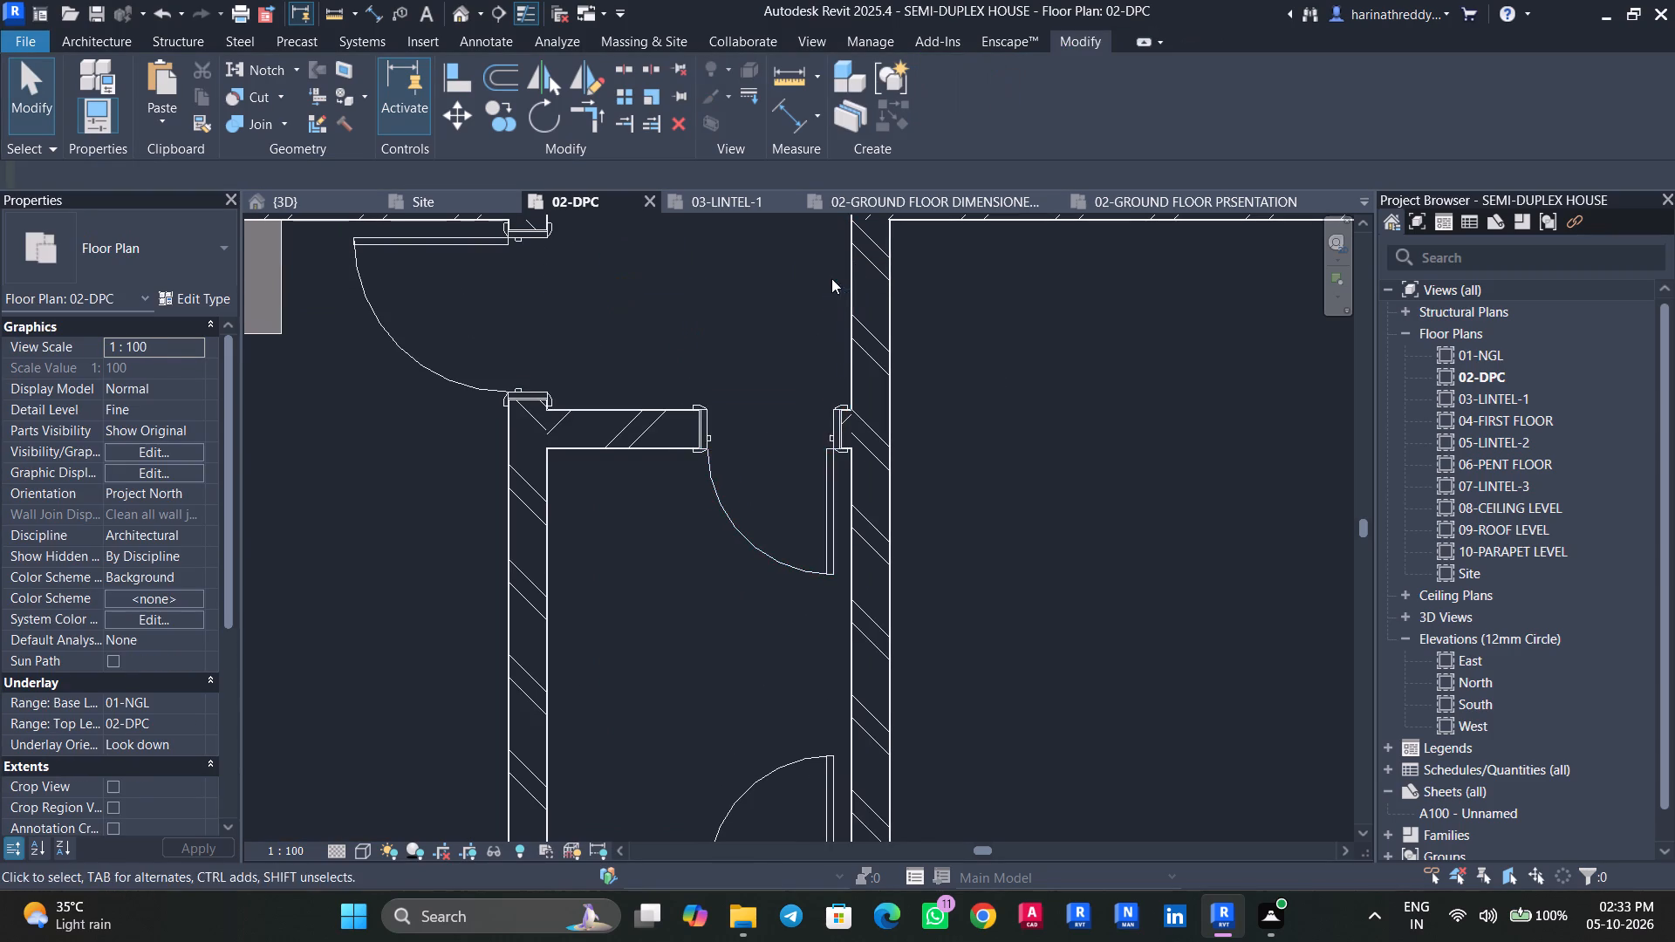
# Open the 01-NGL floor plan at the house's northern rooms.
pyautogui.scroll(-3, 1010, 379)
pyautogui.moveTo(1006, 388); pyautogui.dragTo(965, 425, button='middle')
pyautogui.scroll(-6, 964, 424)
pyautogui.moveTo(964, 424); pyautogui.dragTo(919, 388, button='middle')
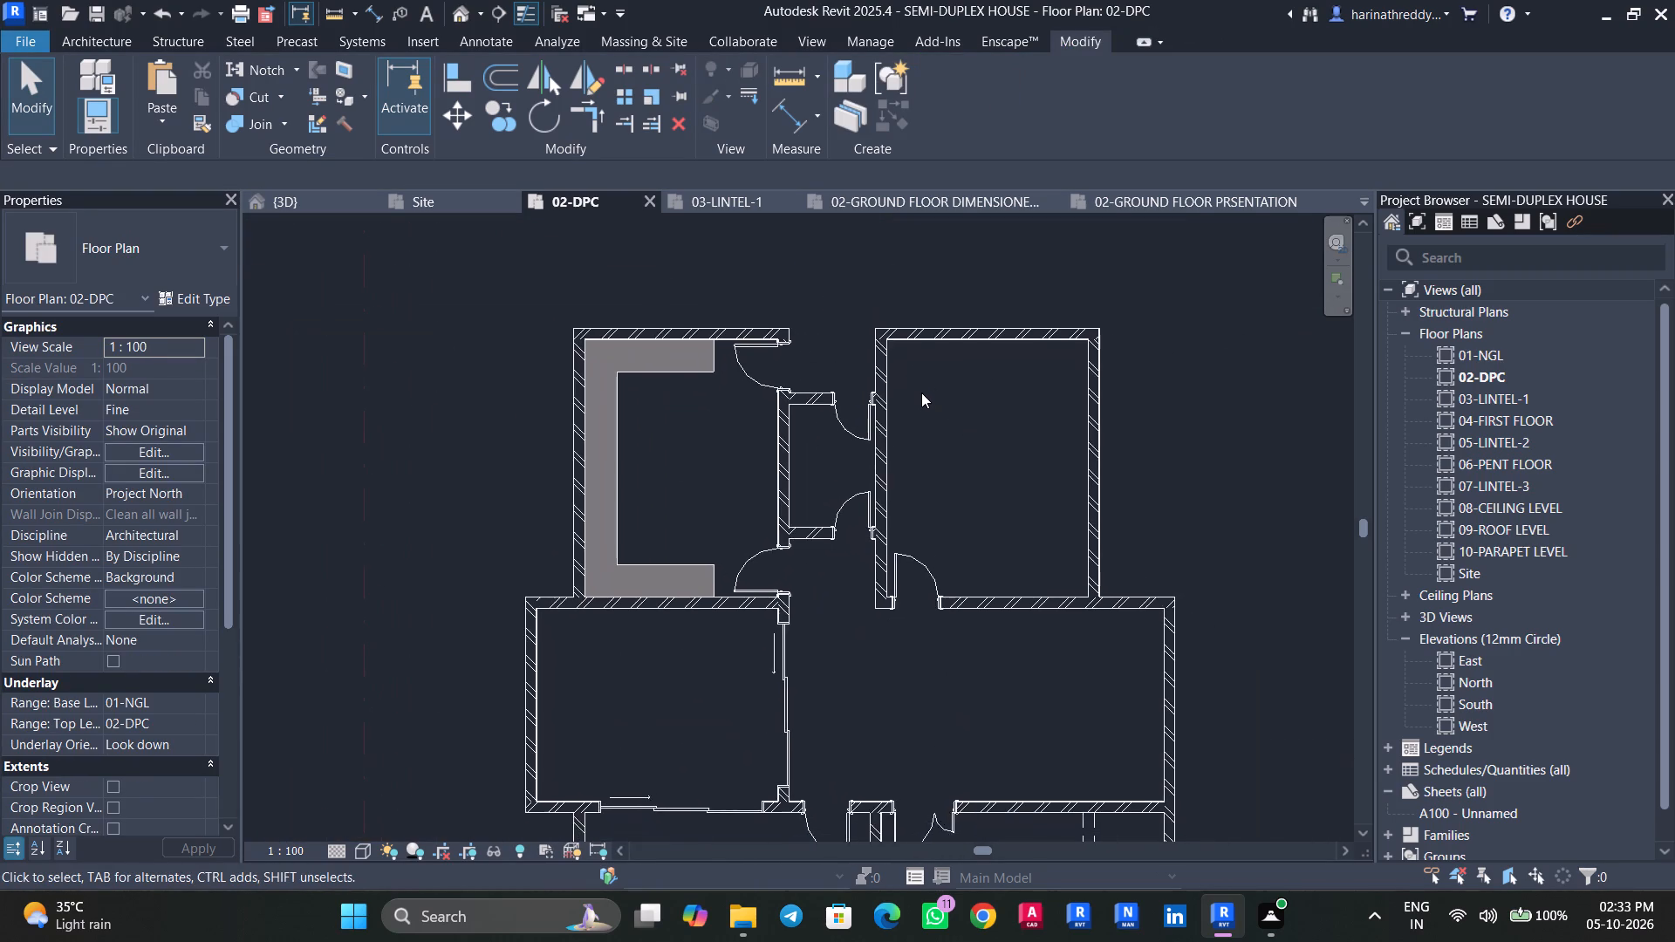
pyautogui.scroll(-4, 922, 395)
pyautogui.moveTo(932, 401); pyautogui.dragTo(913, 345, button='middle')
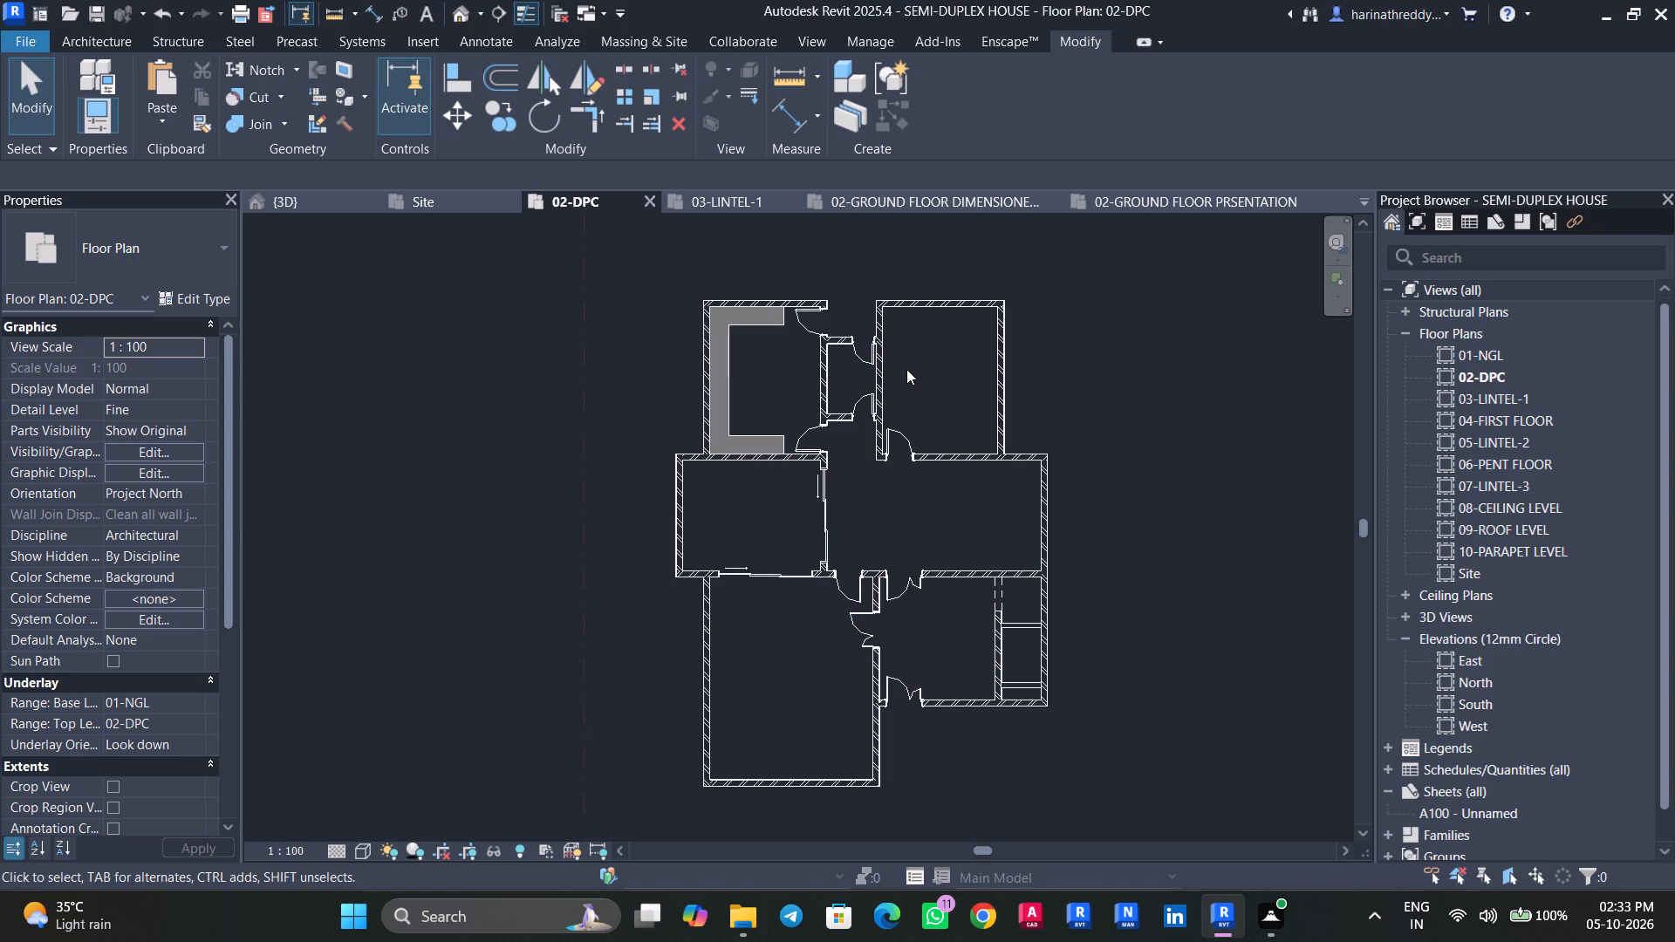
pyautogui.doubleClick(1504, 362)
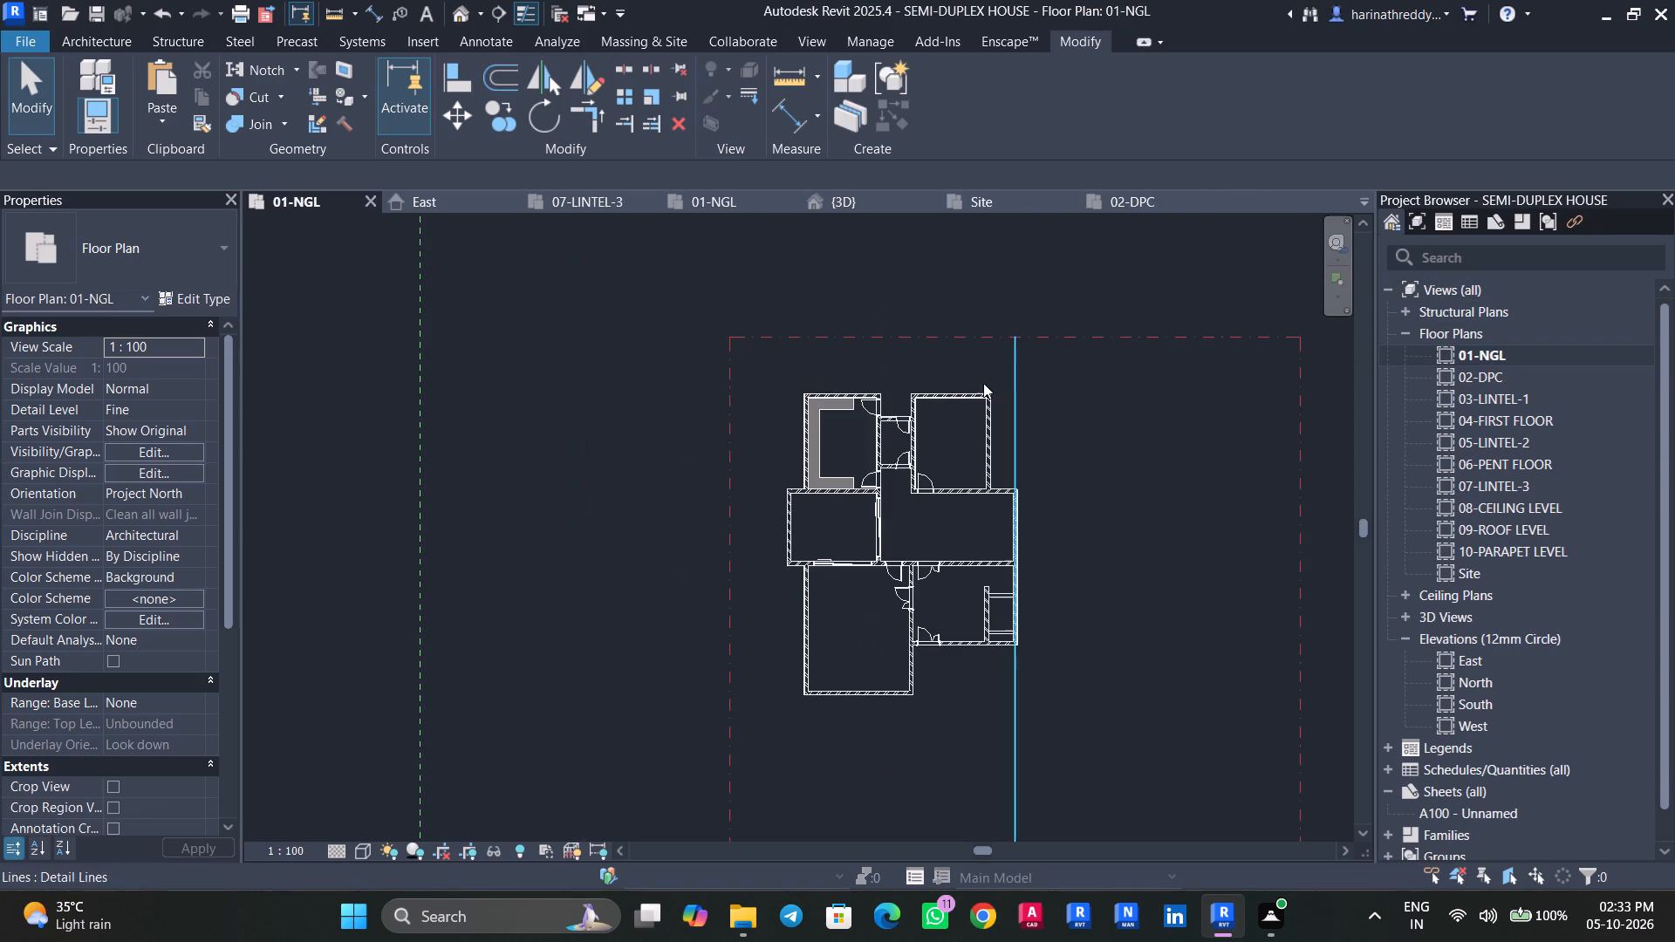
pyautogui.scroll(6, 976, 434)
pyautogui.moveTo(949, 438); pyautogui.dragTo(834, 467, button='middle')
pyautogui.scroll(-1, 834, 467)
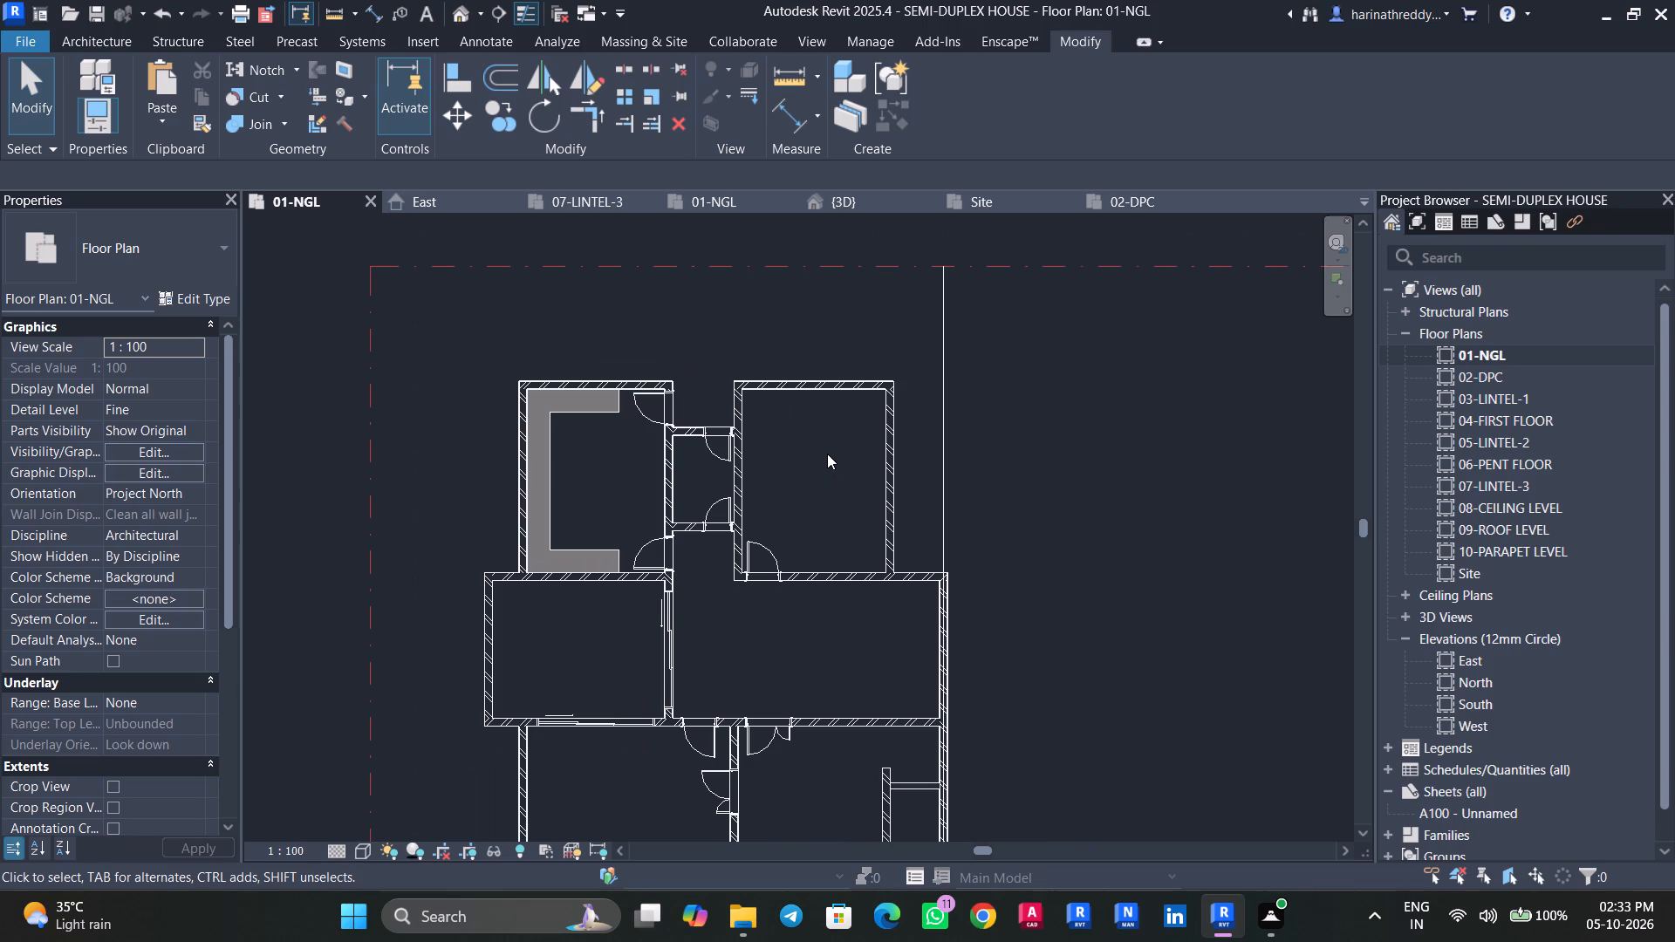
# Draw an L of 01-150 WALL enclosing the northeast room's southeast corner, with legs about 1600 mm and 2355 mm long.
pyautogui.write('WA')
pyautogui.click(79, 234)
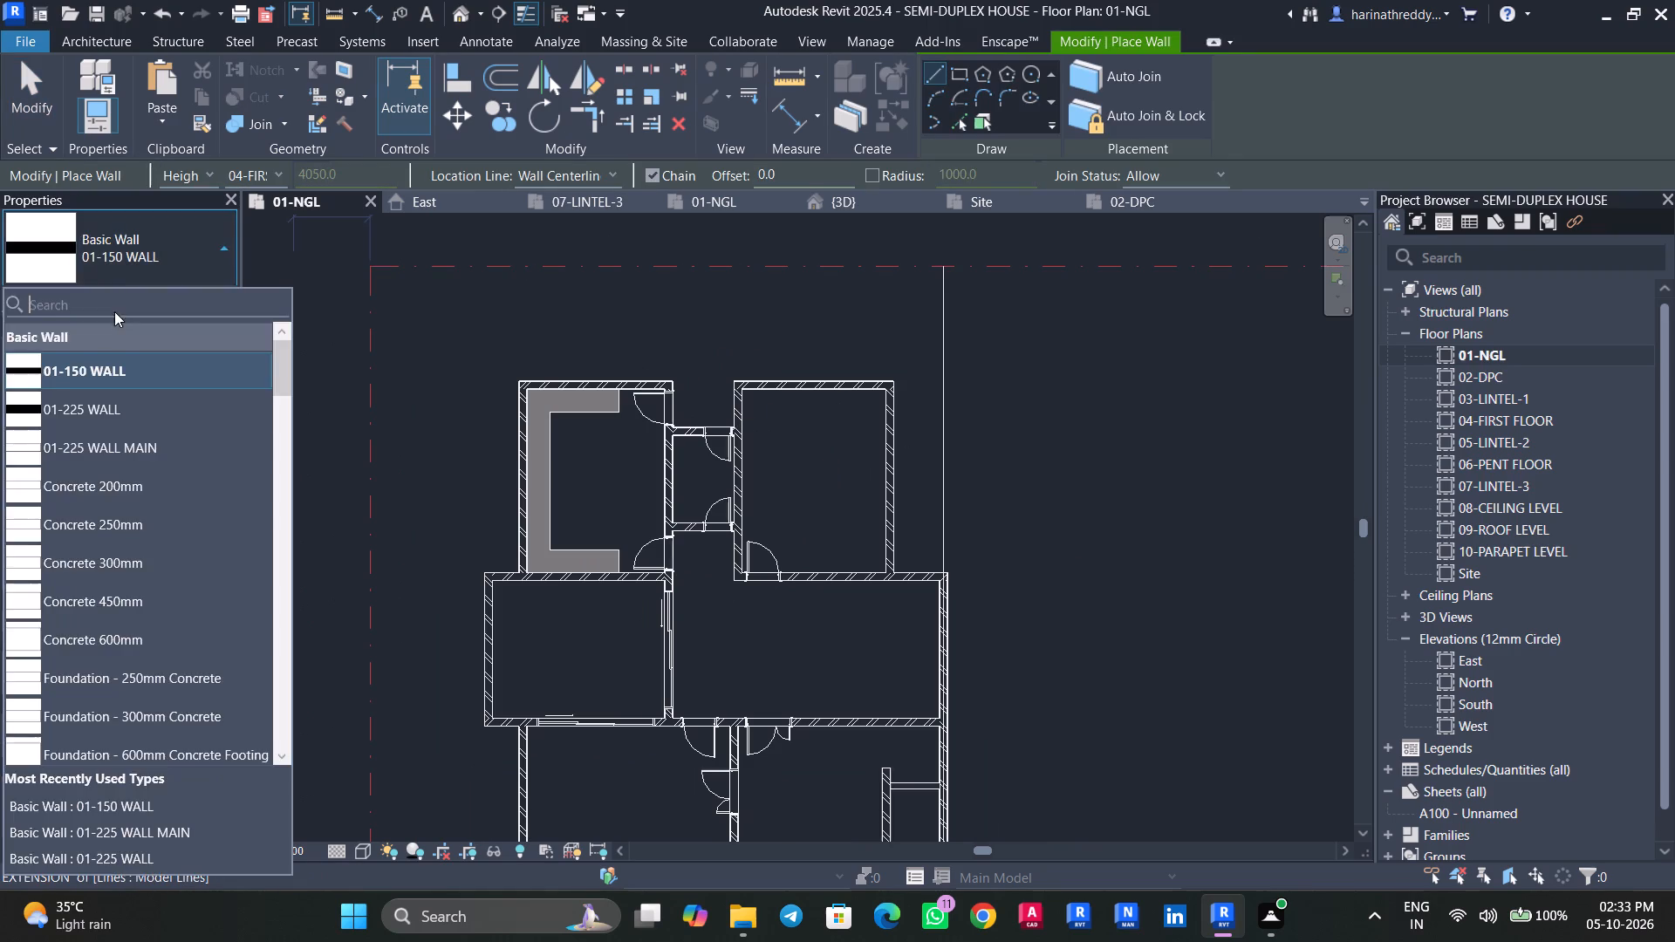
pyautogui.press('Escape')
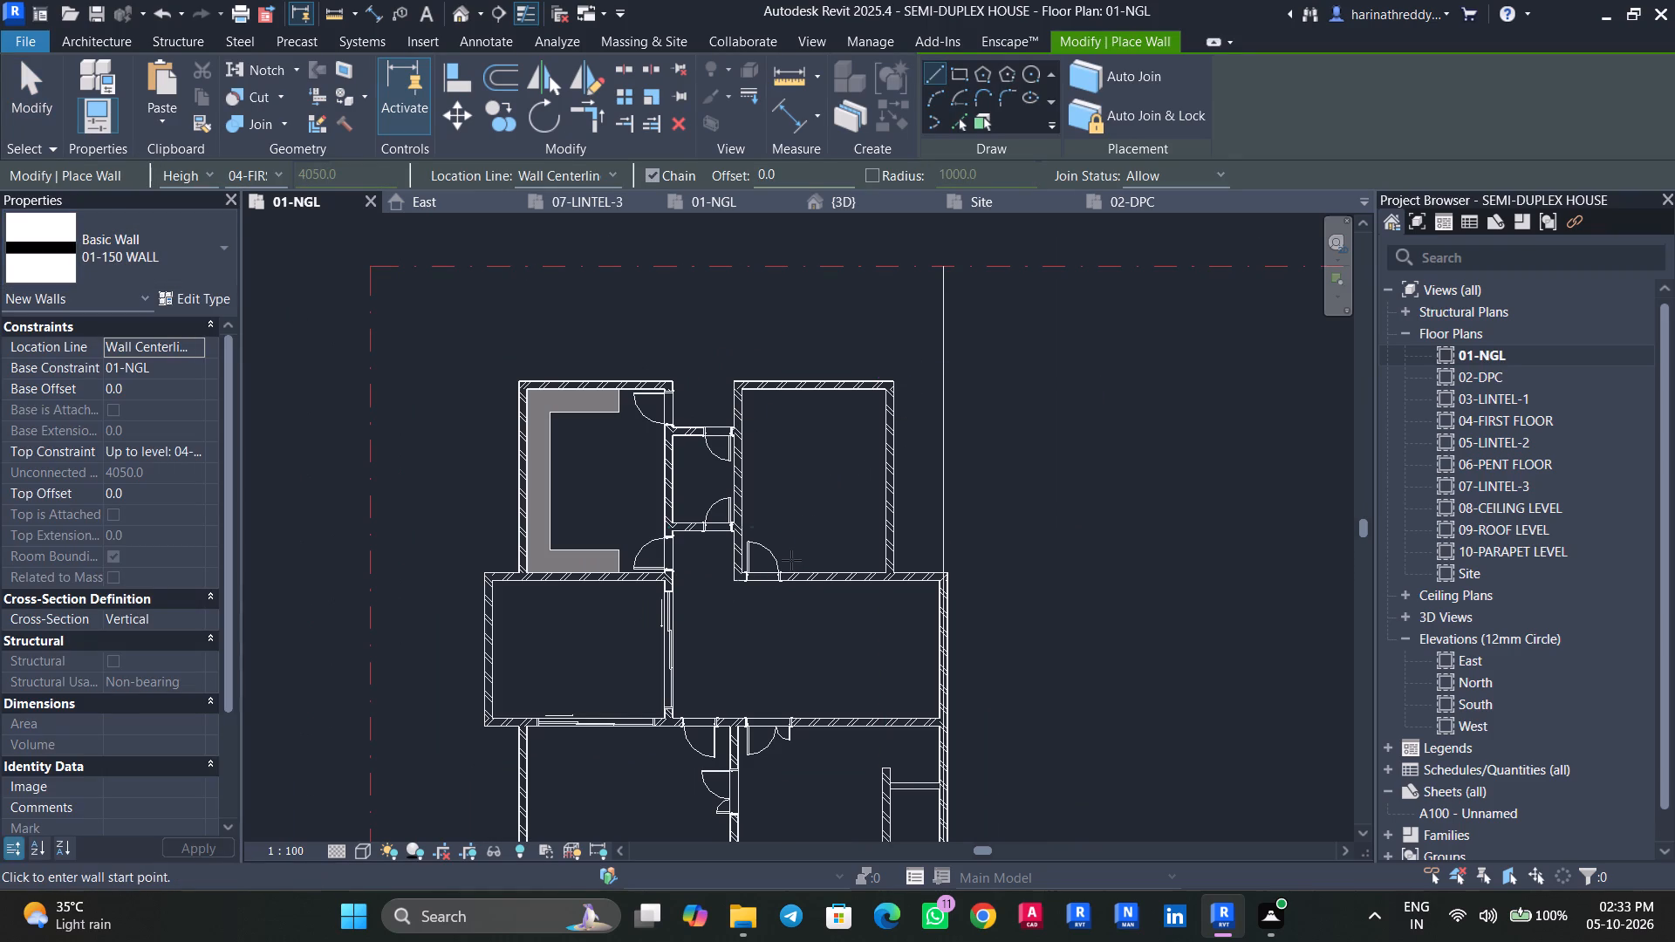
pyautogui.click(801, 573)
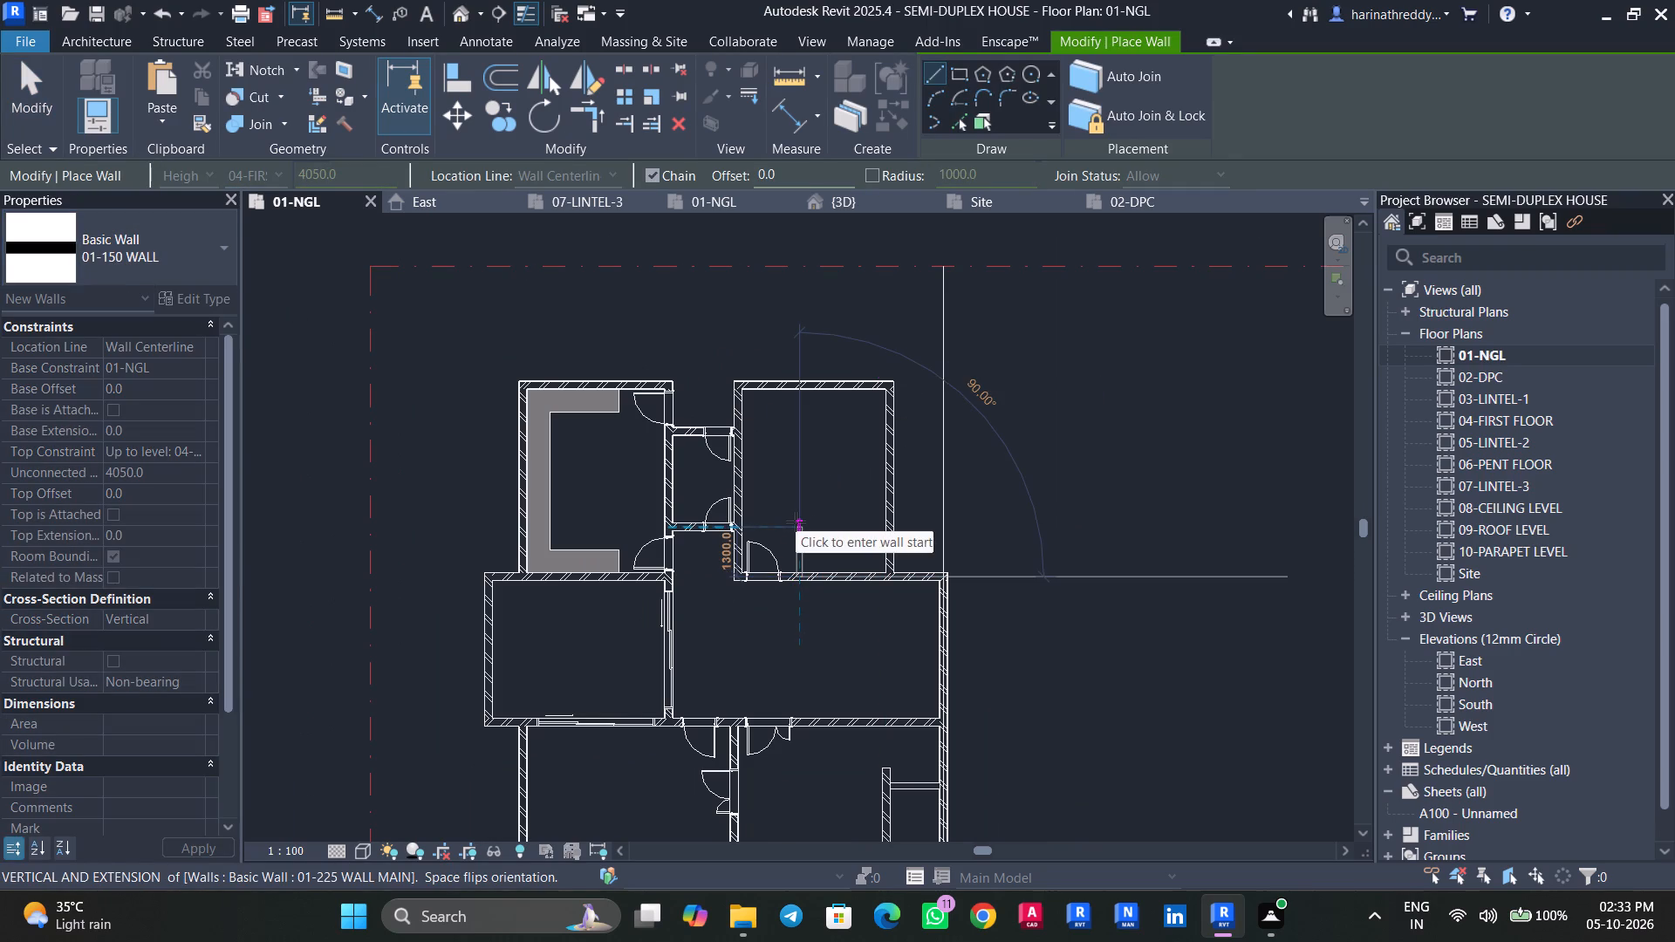
pyautogui.click(796, 514)
pyautogui.click(882, 518)
pyautogui.press('Escape')
pyautogui.press('Escape')
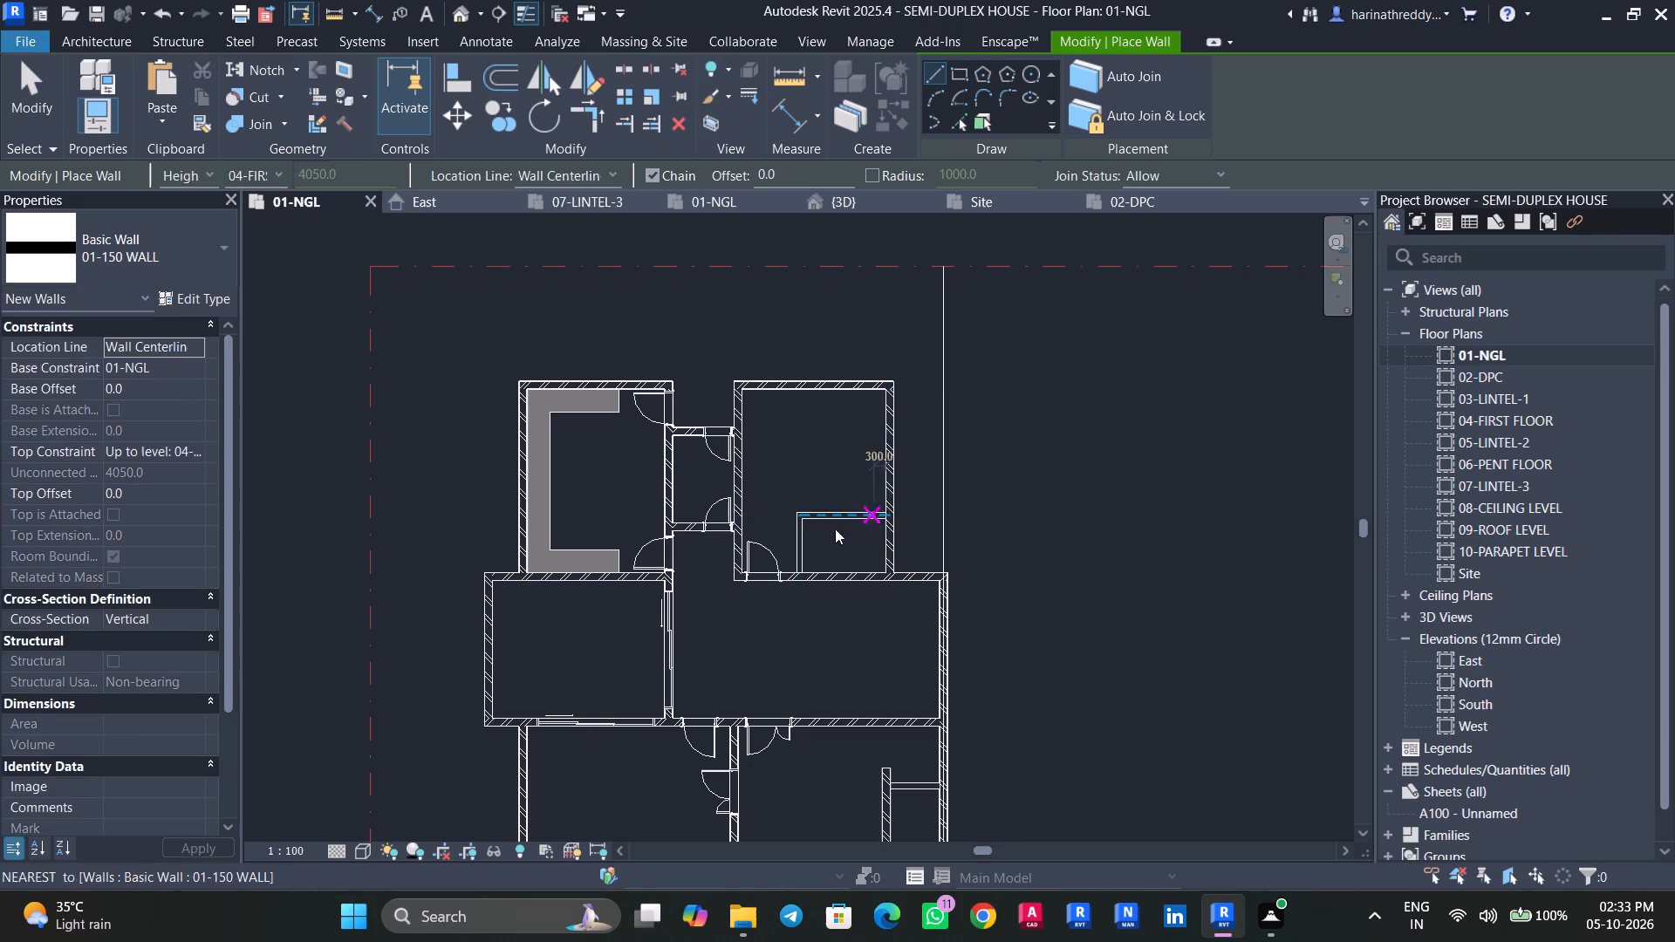
# Set the new enclosure's north partition wall 1500 mm clear of the northeast room's south wall.
pyautogui.scroll(4, 817, 539)
pyautogui.click(787, 536)
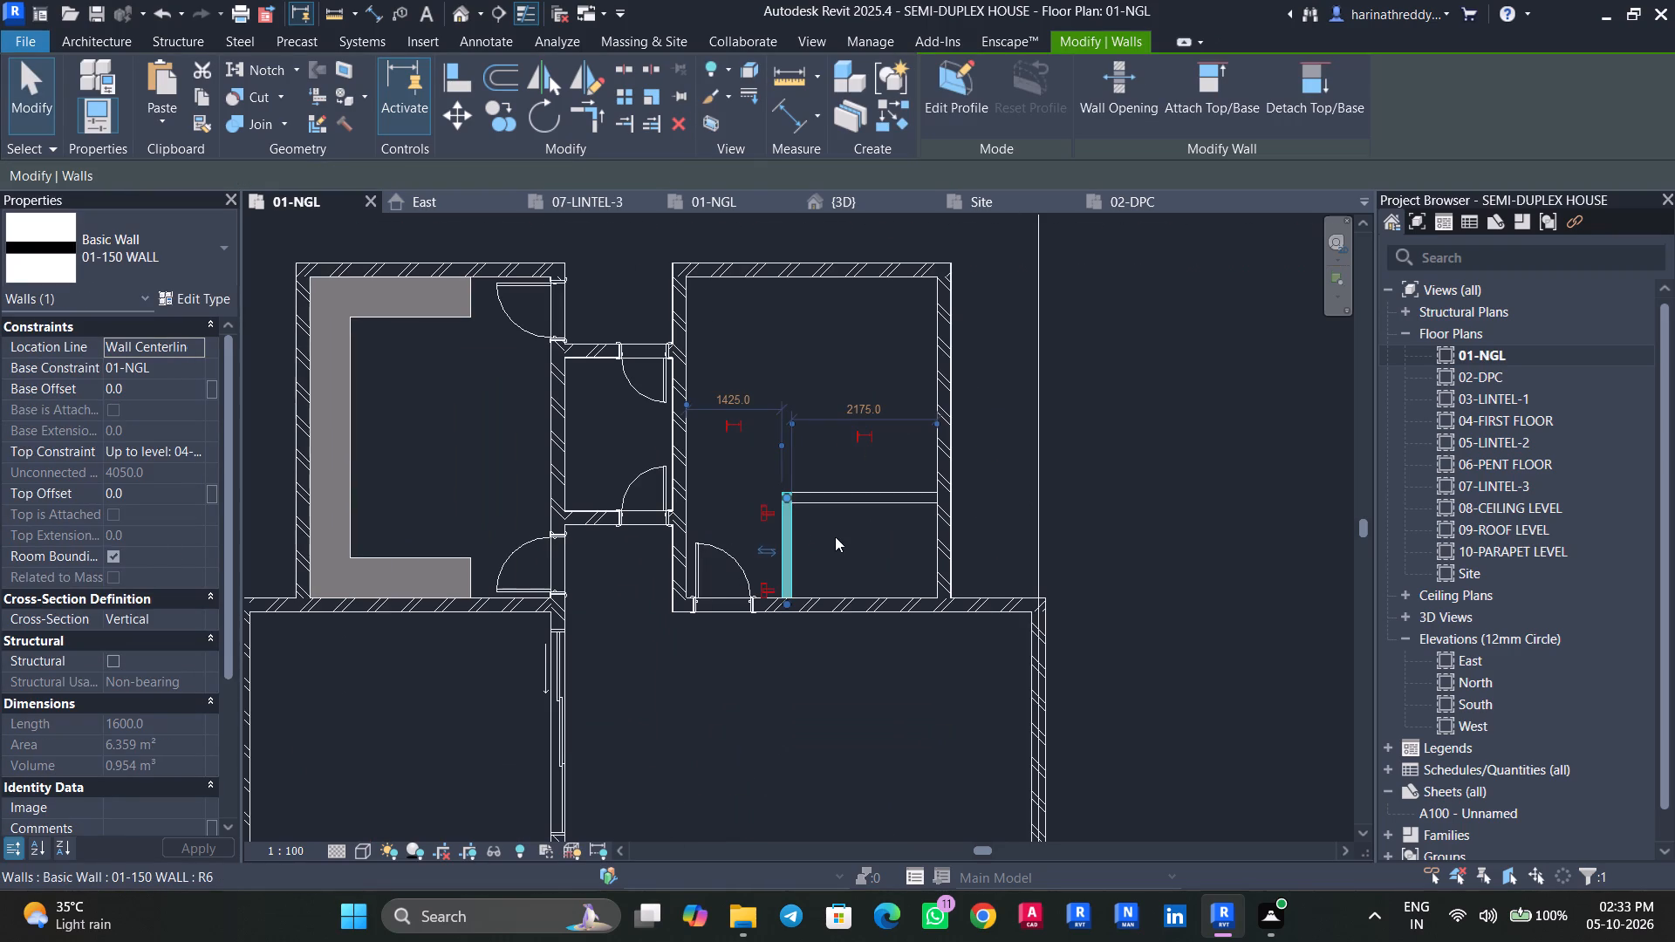
pyautogui.press('Escape')
pyautogui.click(854, 505)
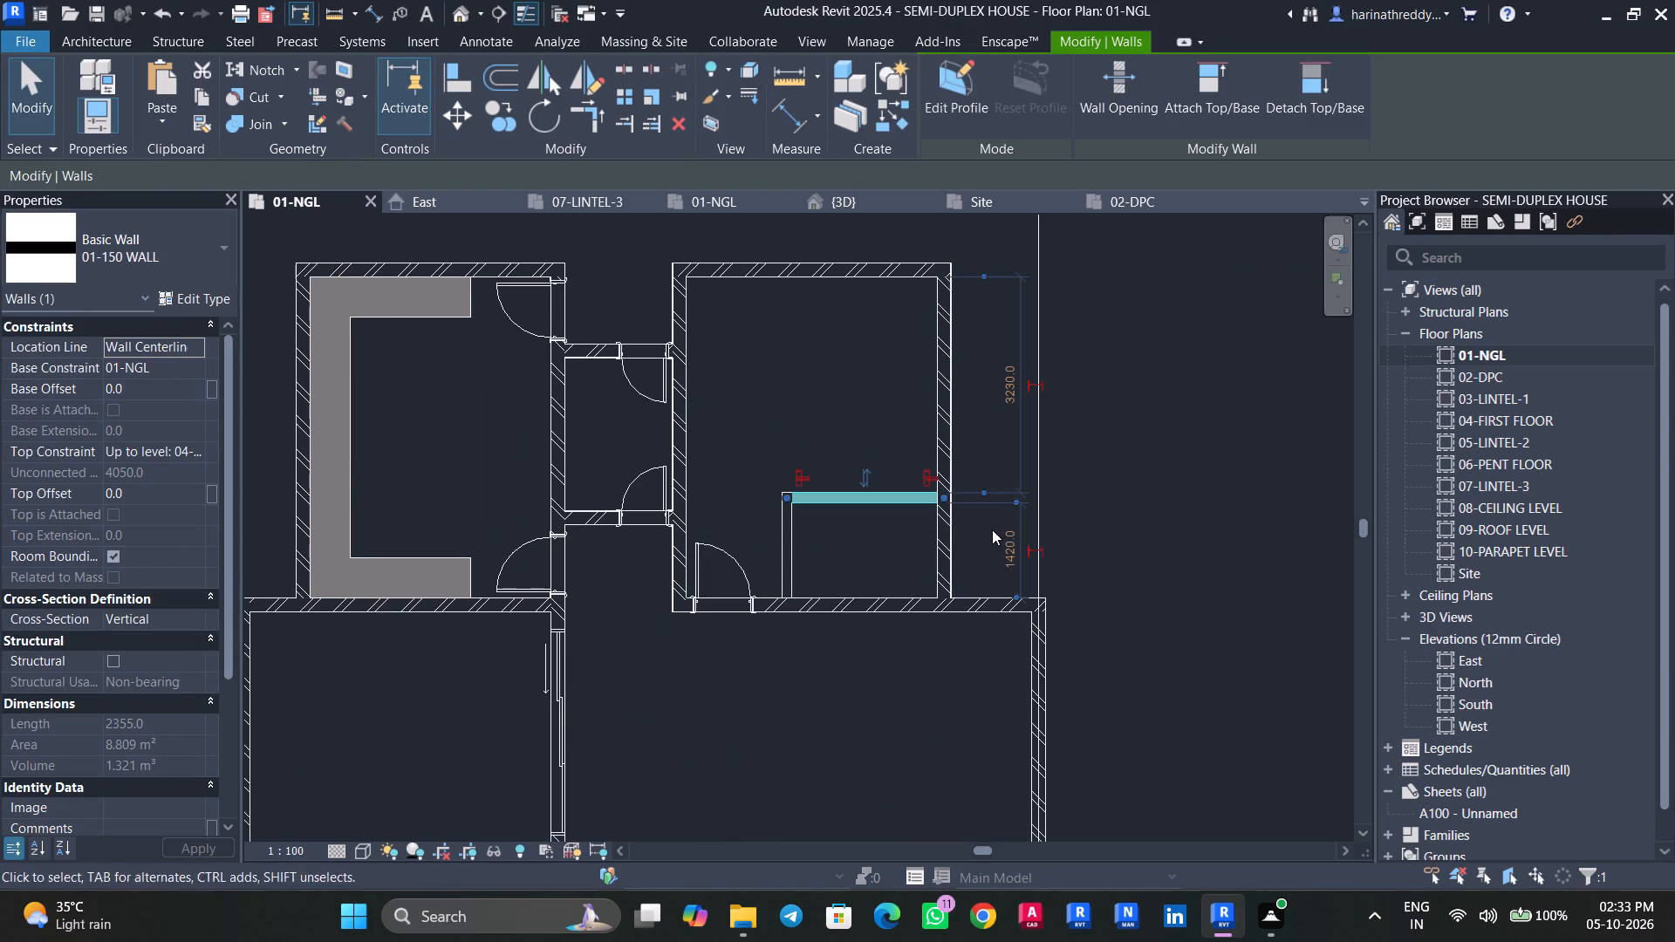
pyautogui.click(1003, 534)
pyautogui.write('1500')
pyautogui.press('Return')
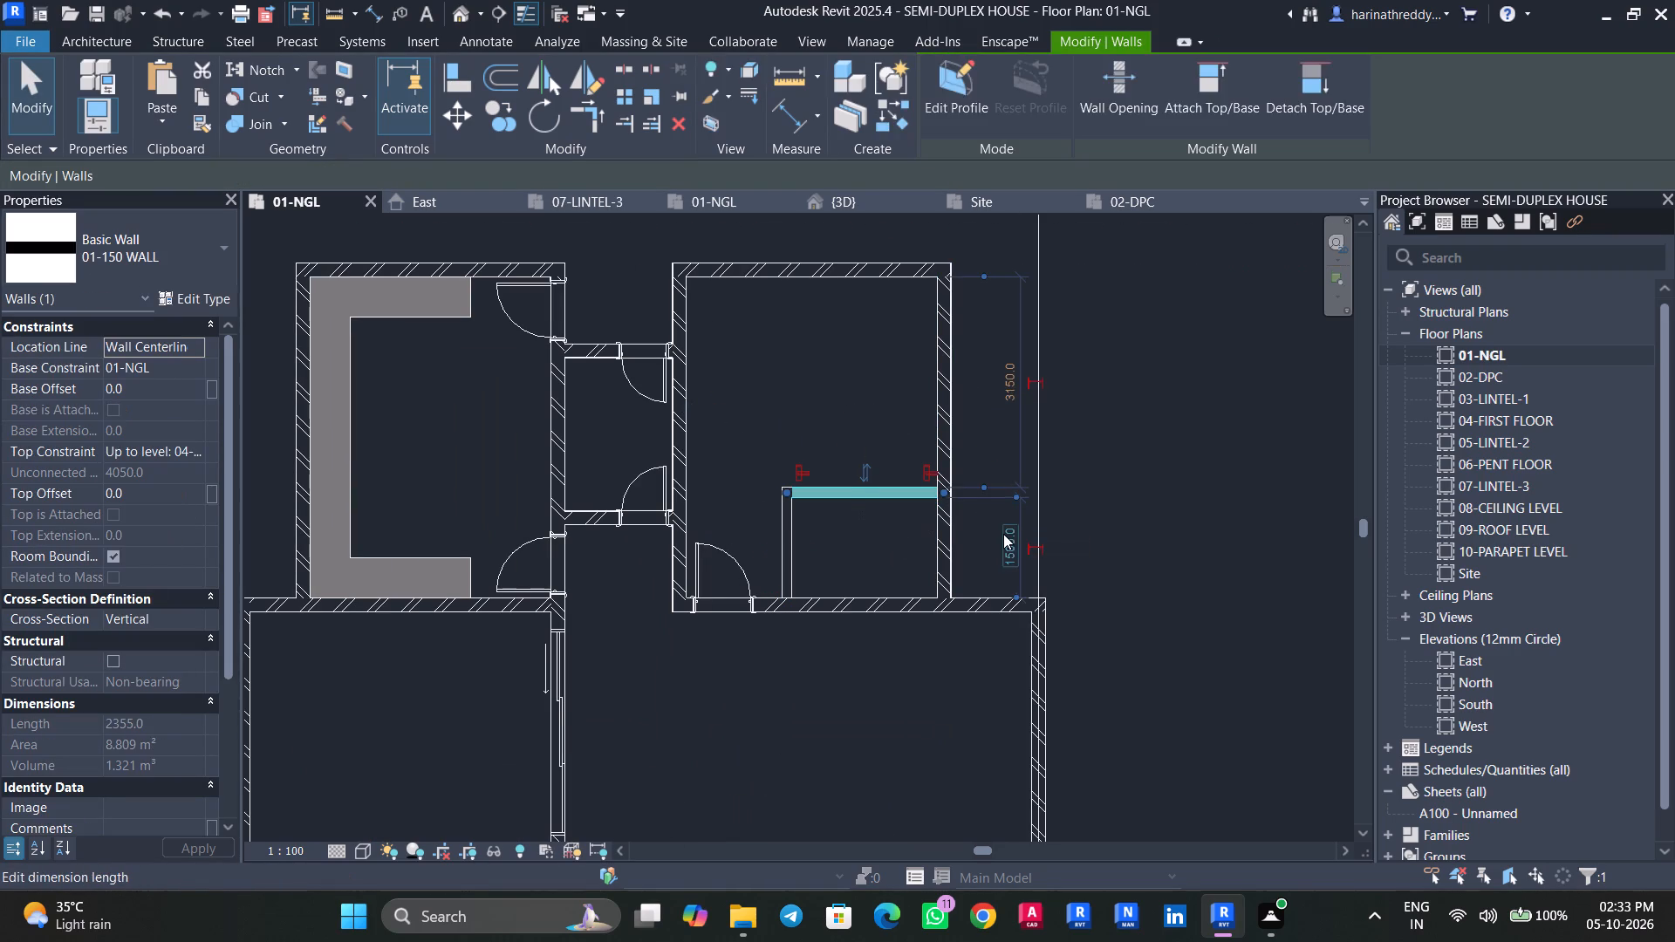
pyautogui.press('Escape')
pyautogui.press('Escape')
# Set the new enclosure's west partition wall 2250 mm clear of the northeast room's east wall.
pyautogui.click(776, 555)
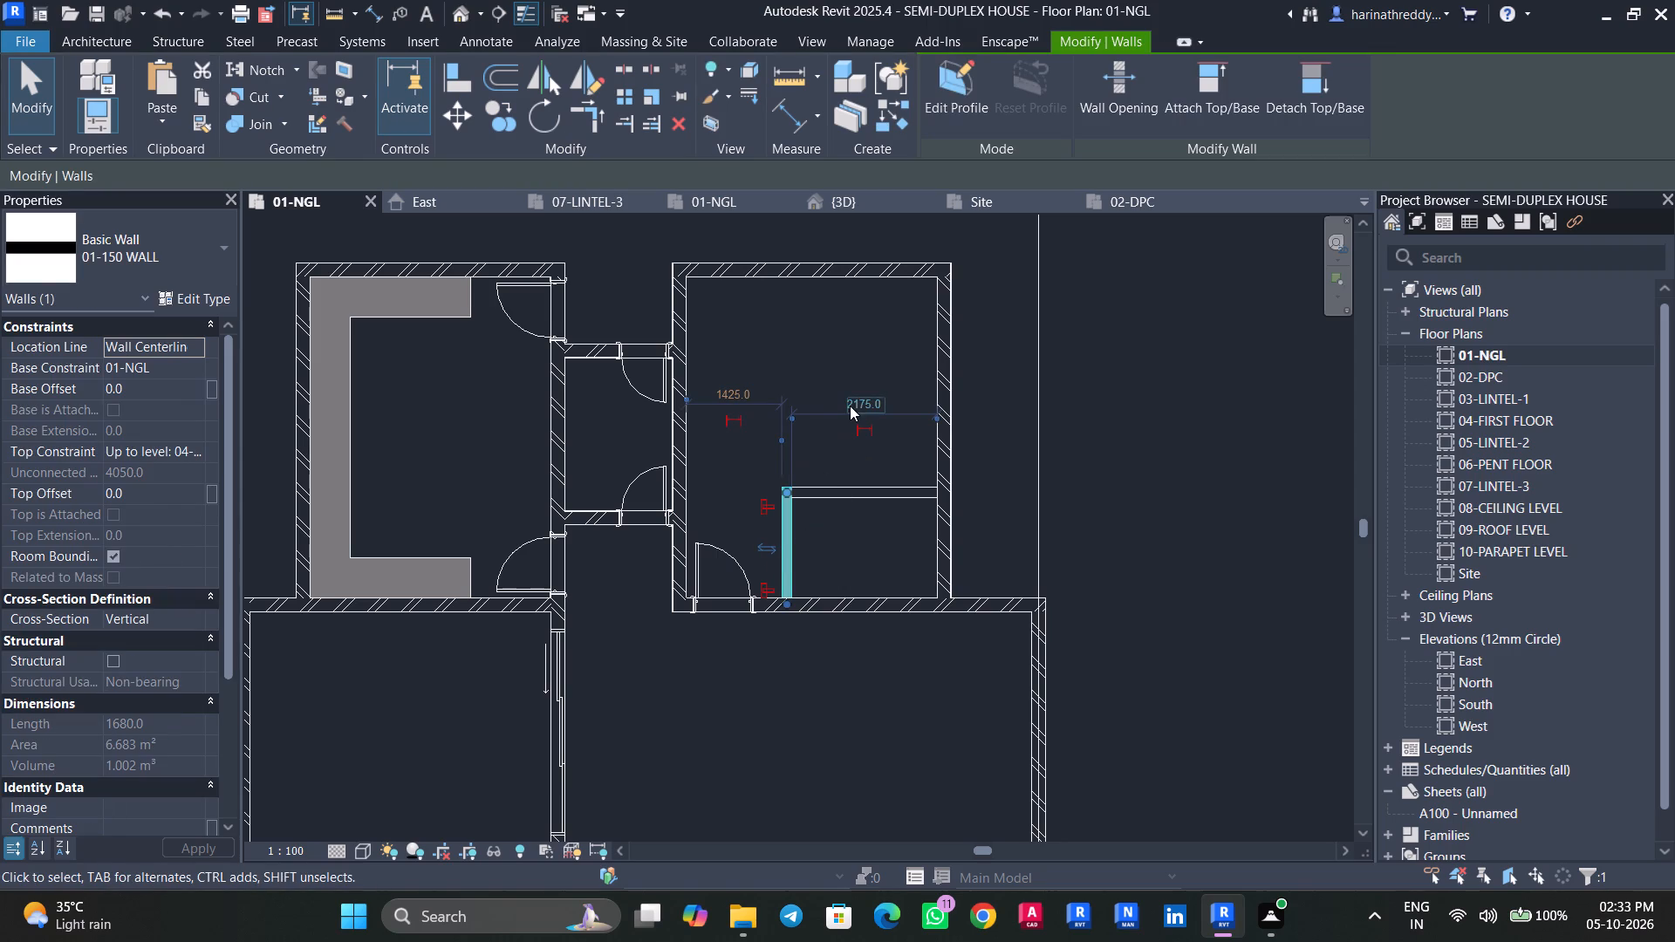
pyautogui.click(850, 406)
pyautogui.press('2')
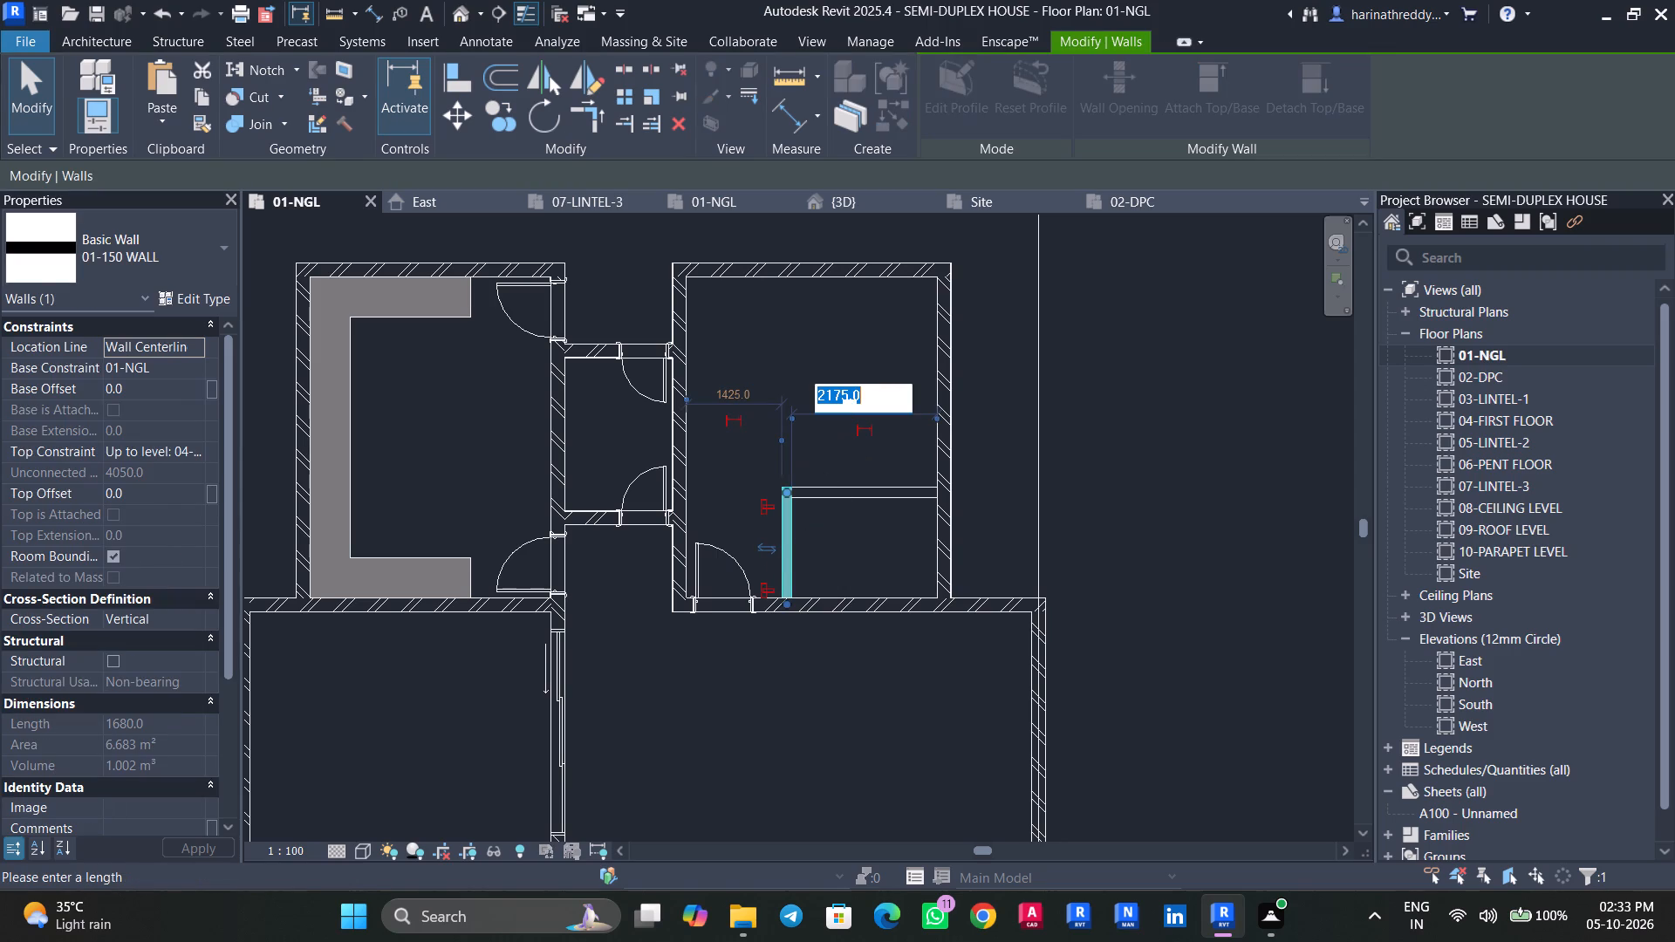
pyautogui.write('250')
pyautogui.press('Return')
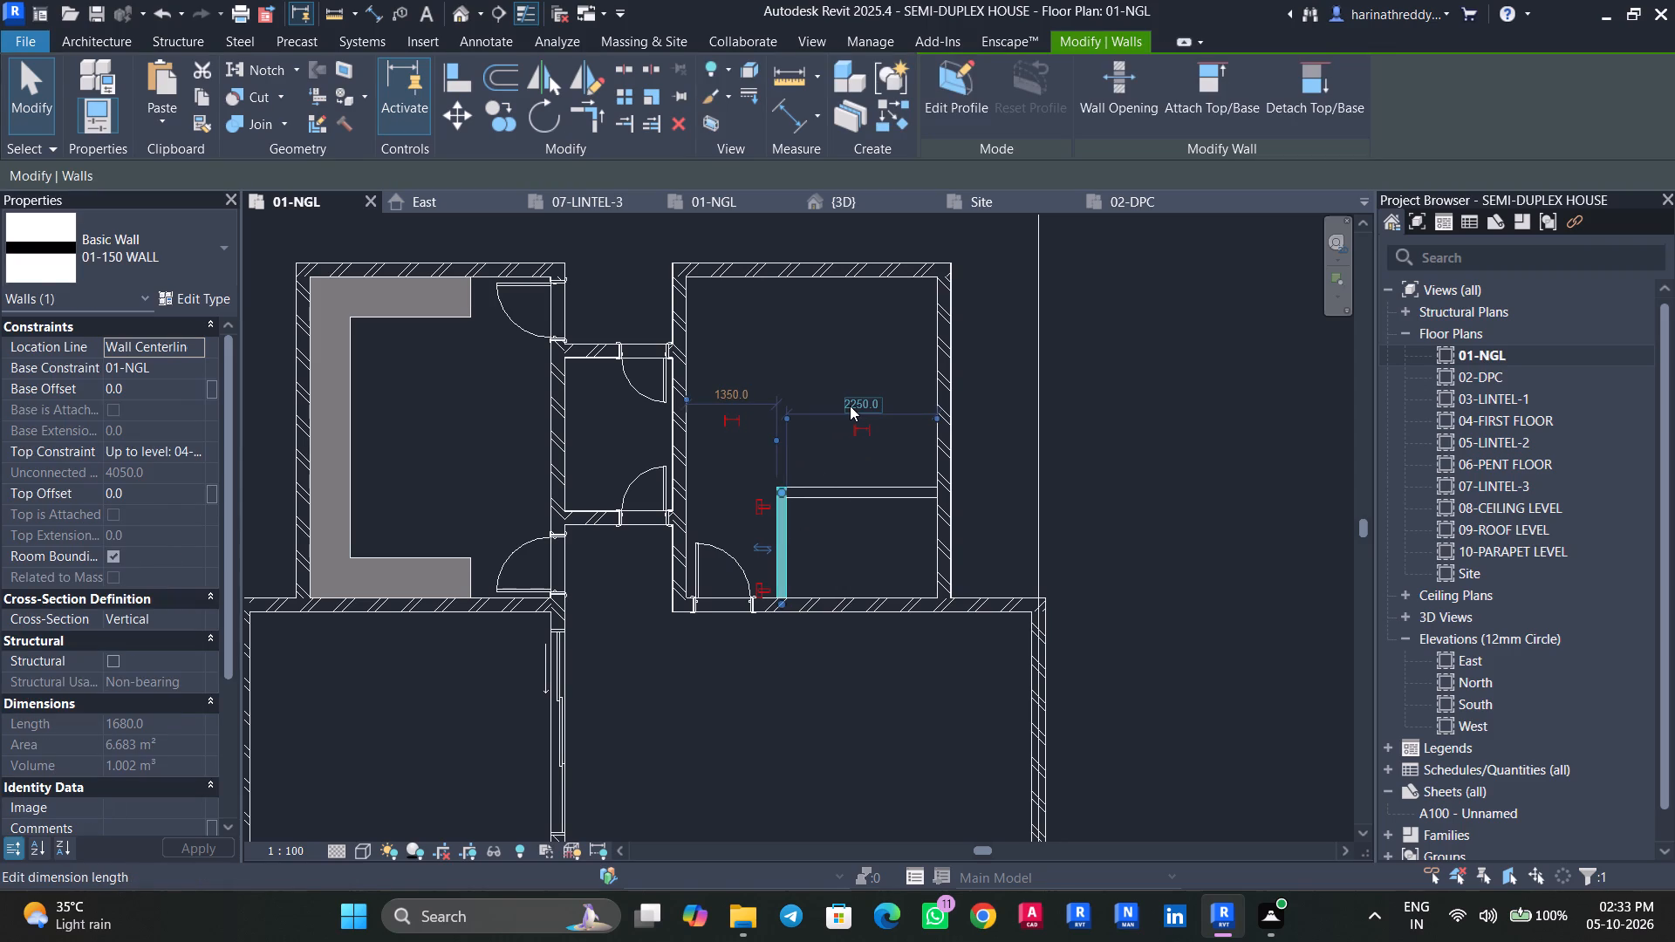
pyautogui.press('Escape')
pyautogui.press('Escape')
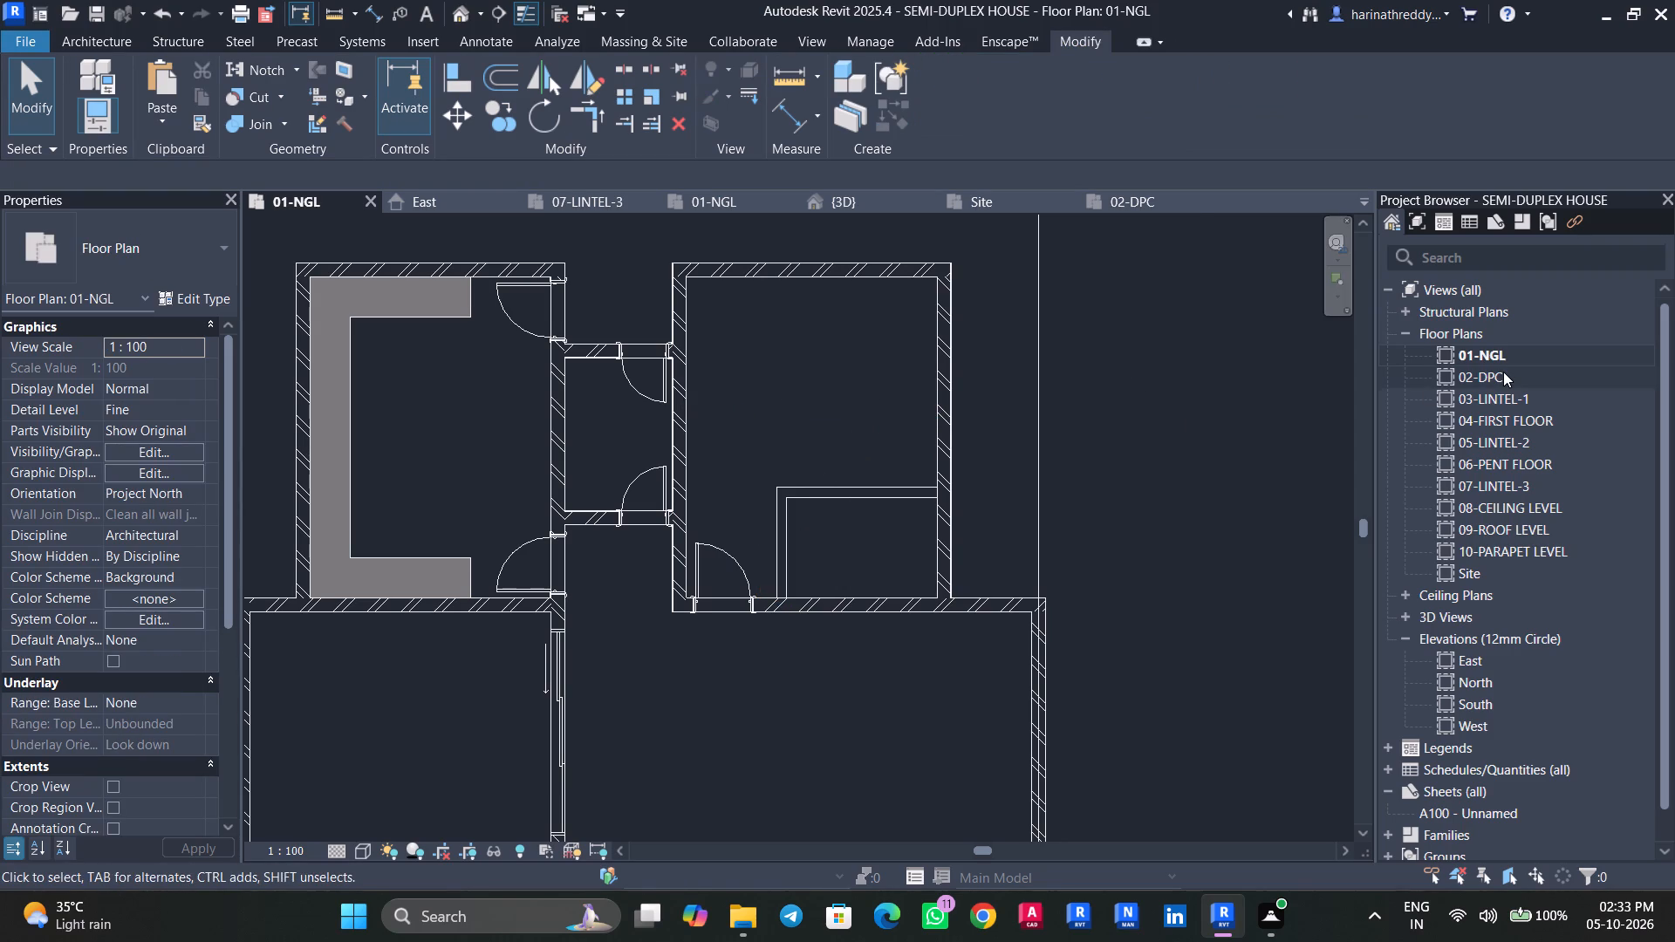
# In the 02-DPC floor plan, place a D2 door near the west end of the enclosure's north partition wall, swinging into the enclosure.
pyautogui.doubleClick(1503, 372)
pyautogui.scroll(9, 940, 457)
pyautogui.moveTo(935, 412); pyautogui.dragTo(920, 485, button='middle')
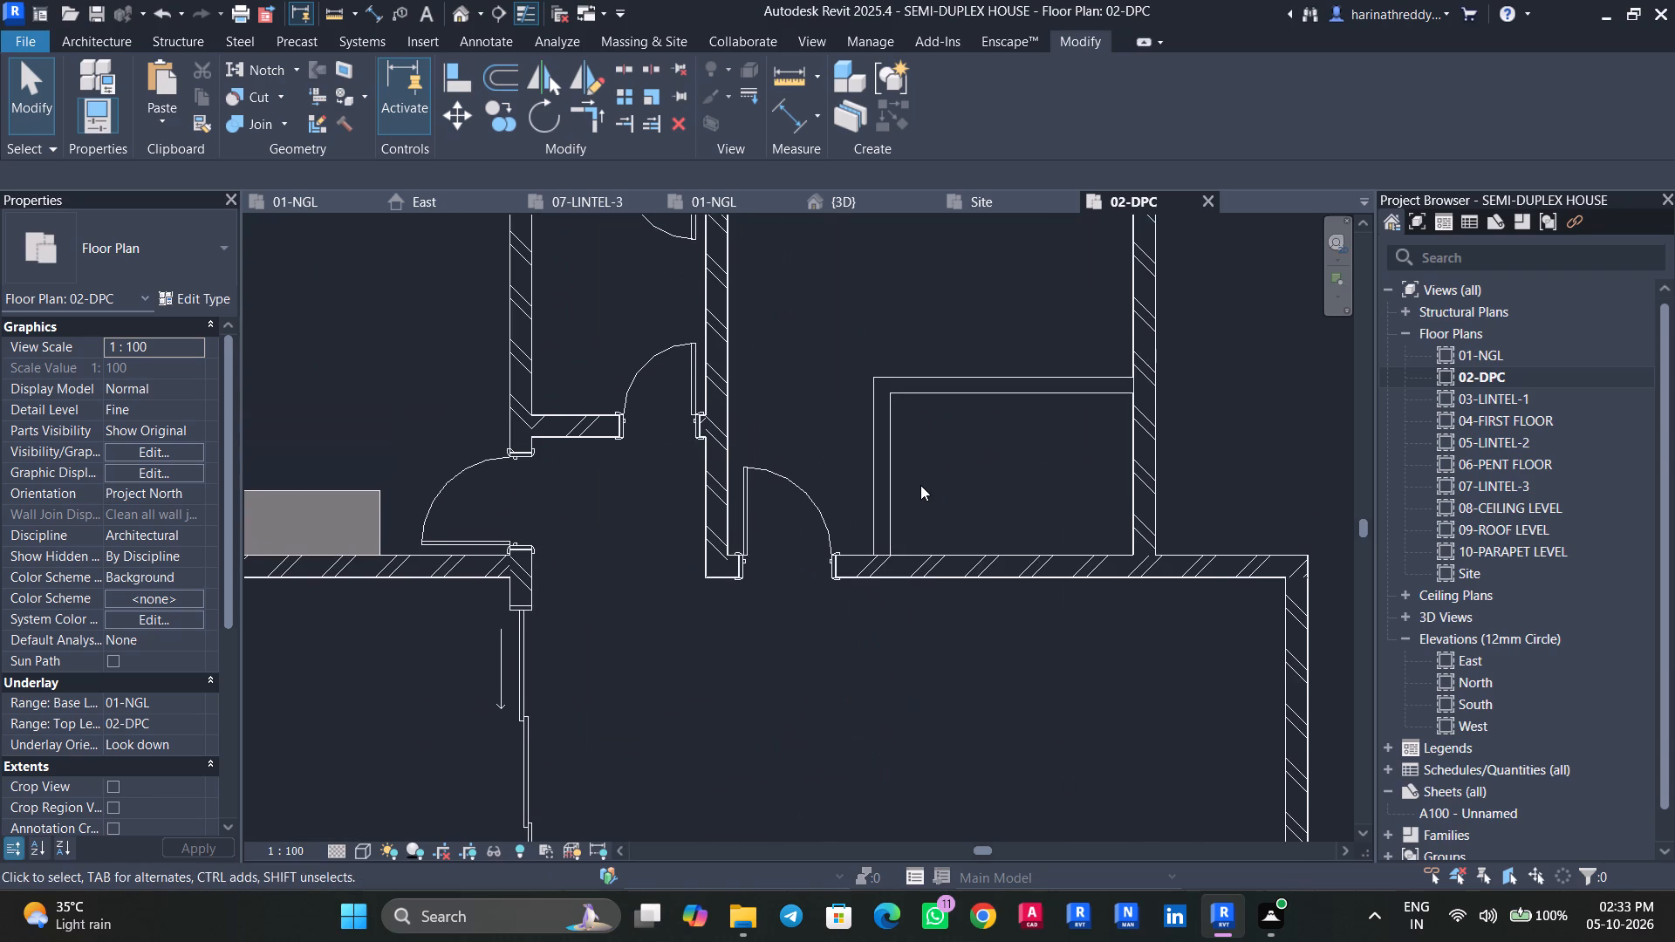
pyautogui.click(954, 395)
pyautogui.scroll(-5, 1017, 433)
pyautogui.moveTo(1017, 451); pyautogui.dragTo(996, 510, button='middle')
pyautogui.press('Escape')
pyautogui.click(936, 515)
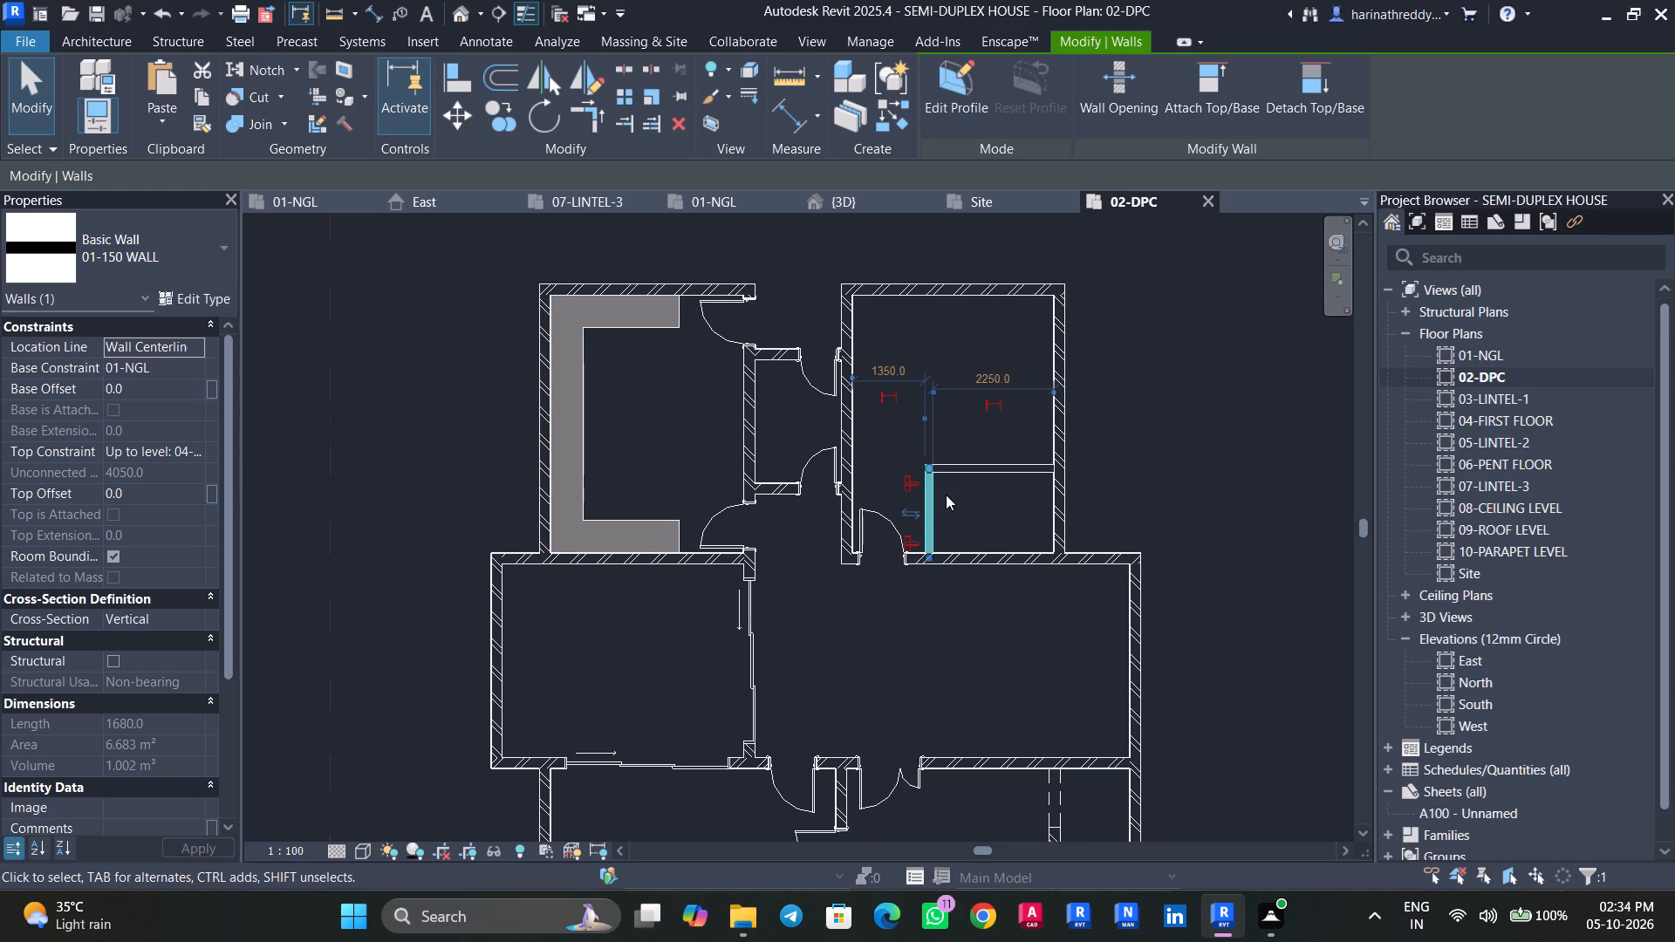
pyautogui.write('DR')
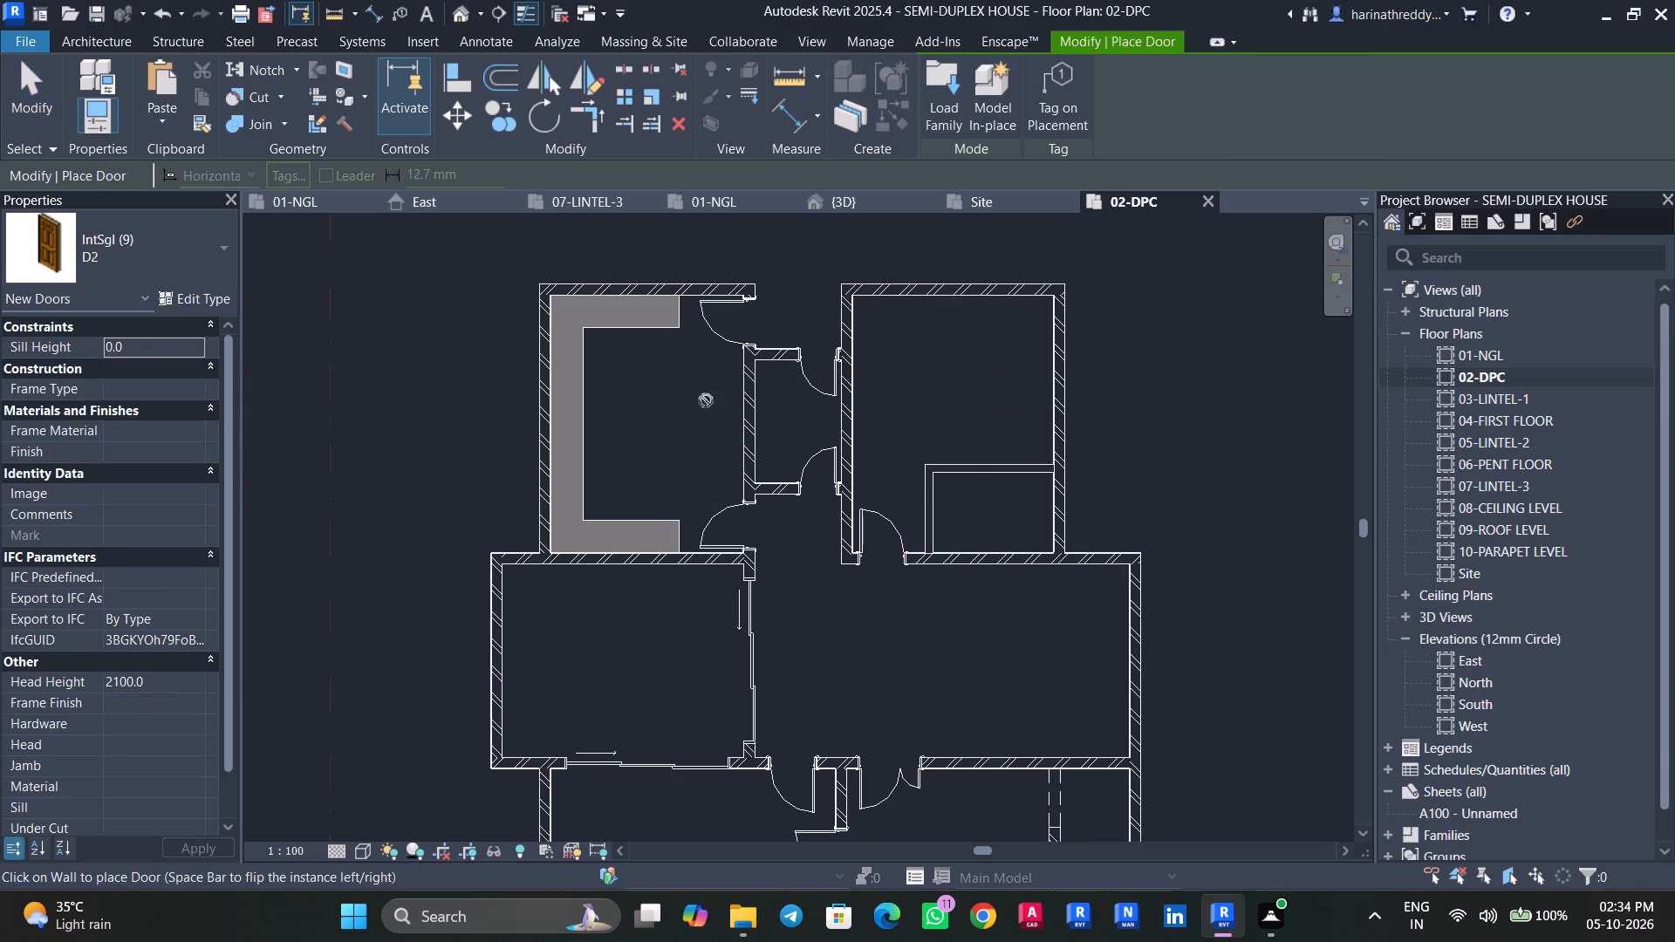
pyautogui.scroll(9, 959, 502)
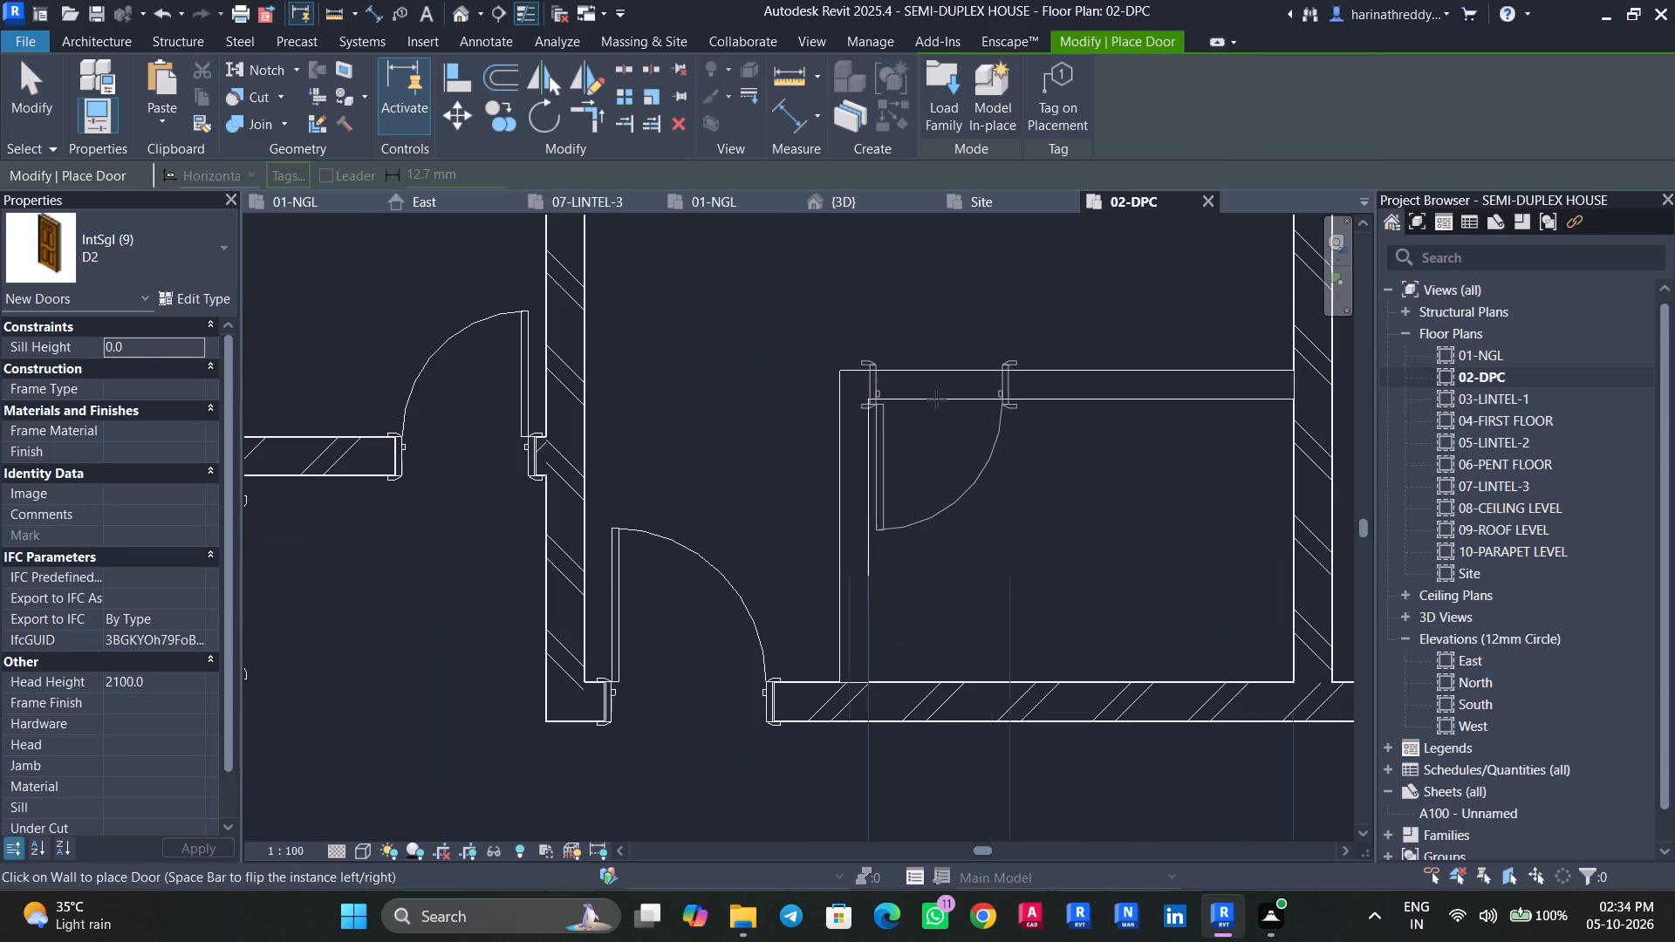
pyautogui.click(953, 397)
pyautogui.press('Escape')
pyautogui.press('Escape')
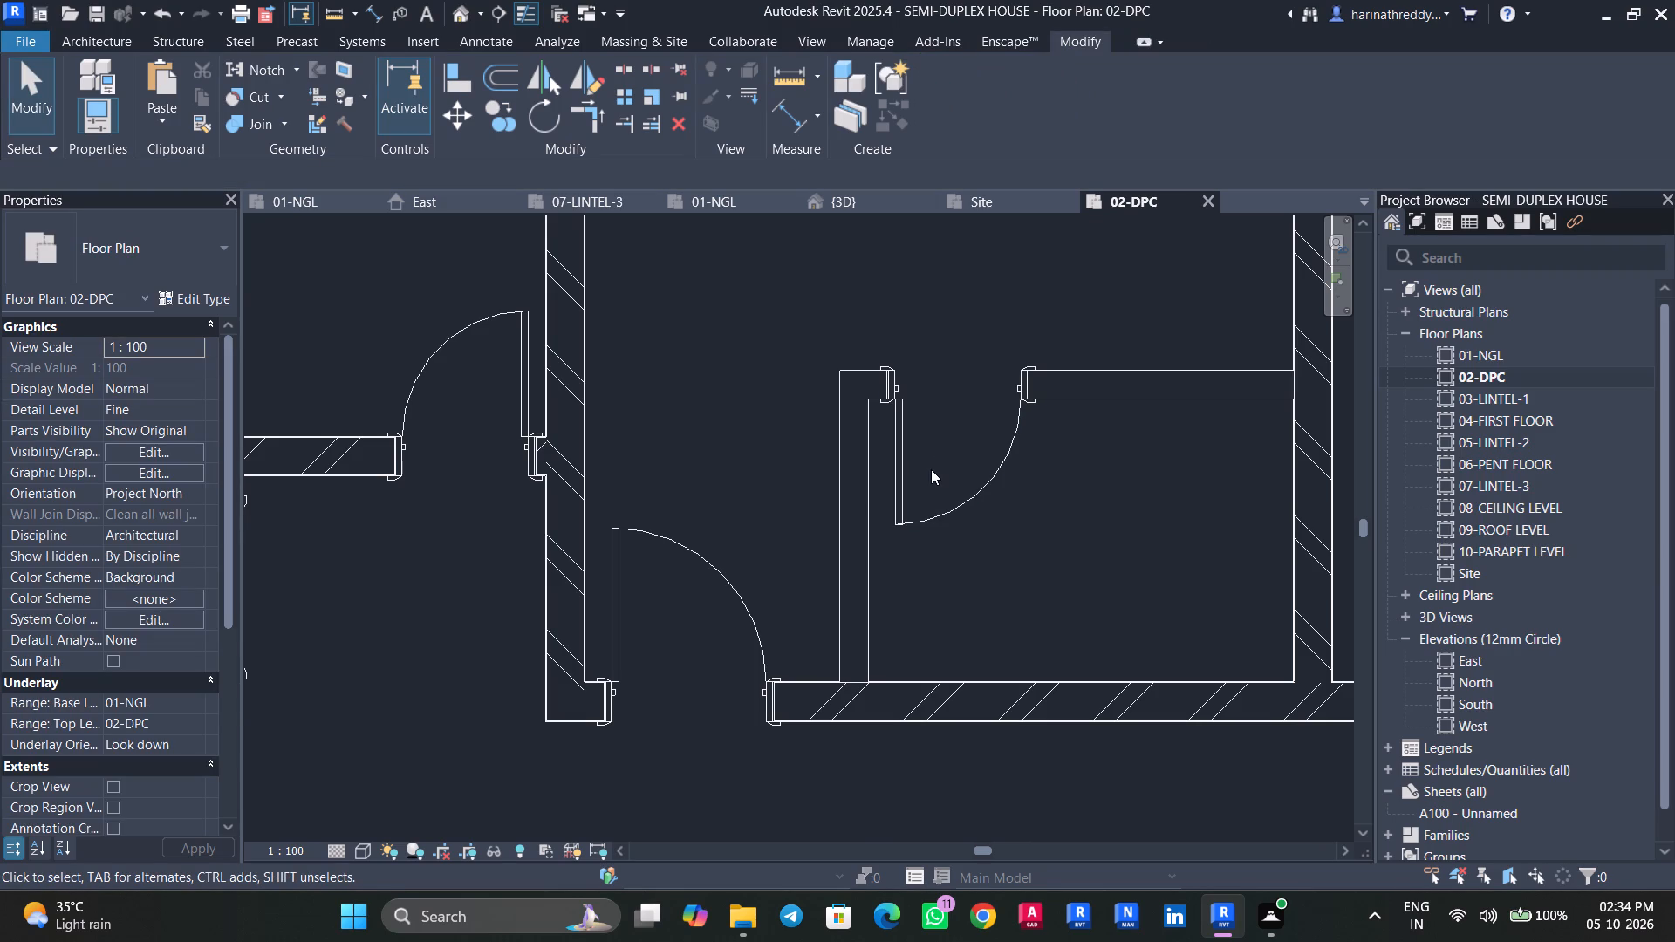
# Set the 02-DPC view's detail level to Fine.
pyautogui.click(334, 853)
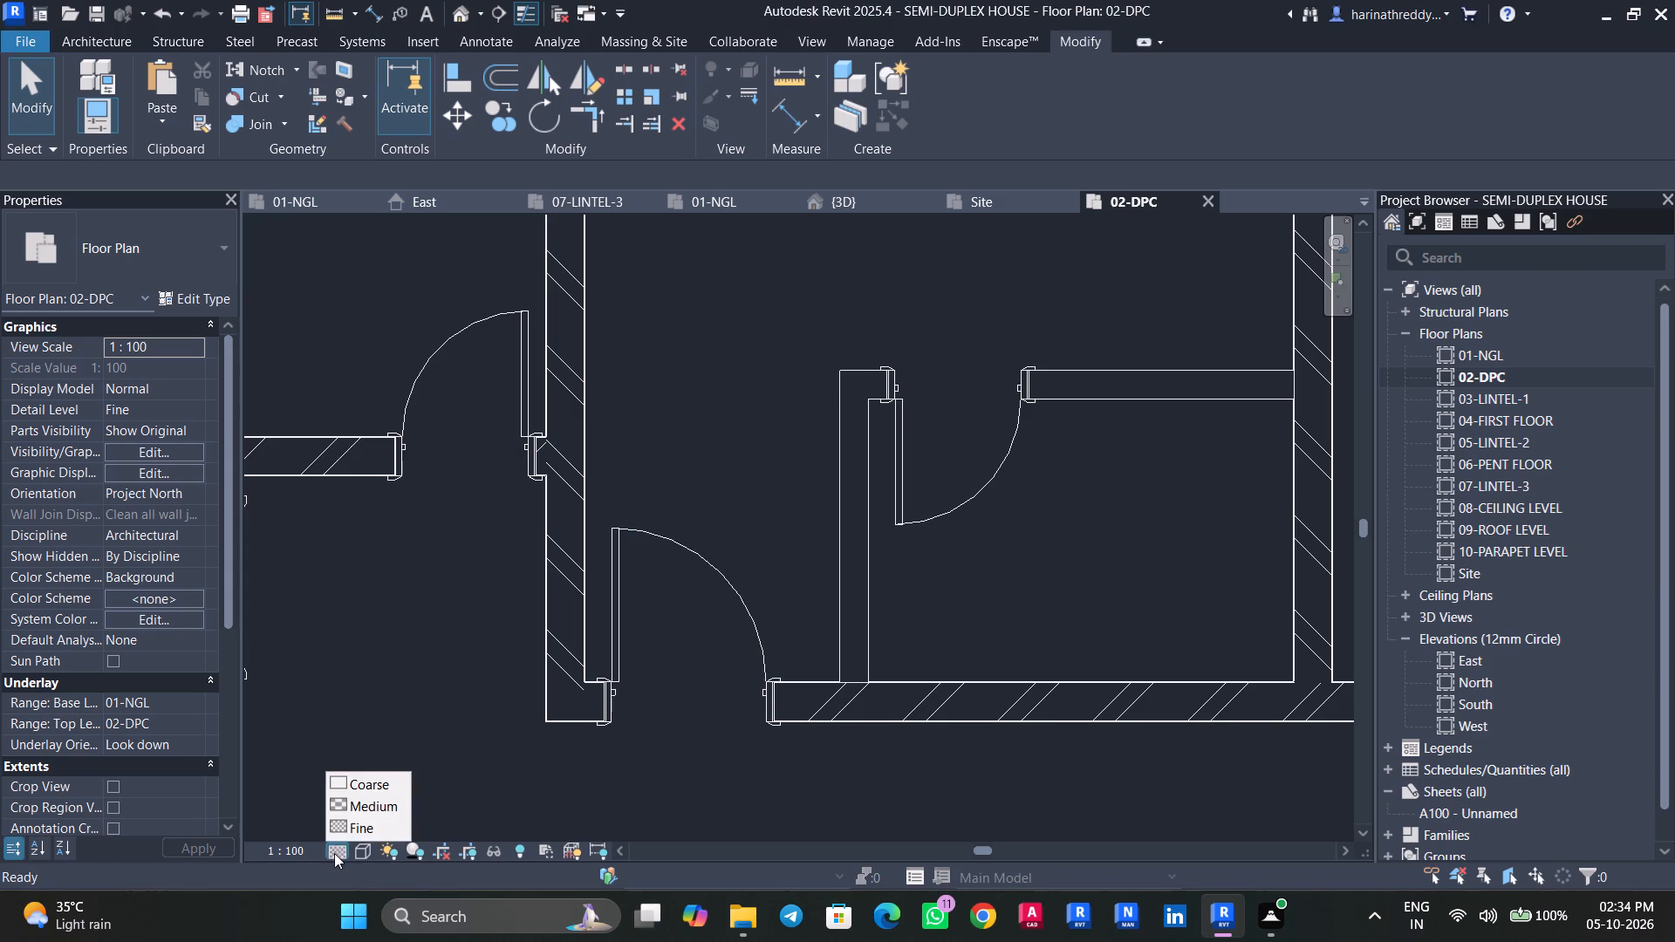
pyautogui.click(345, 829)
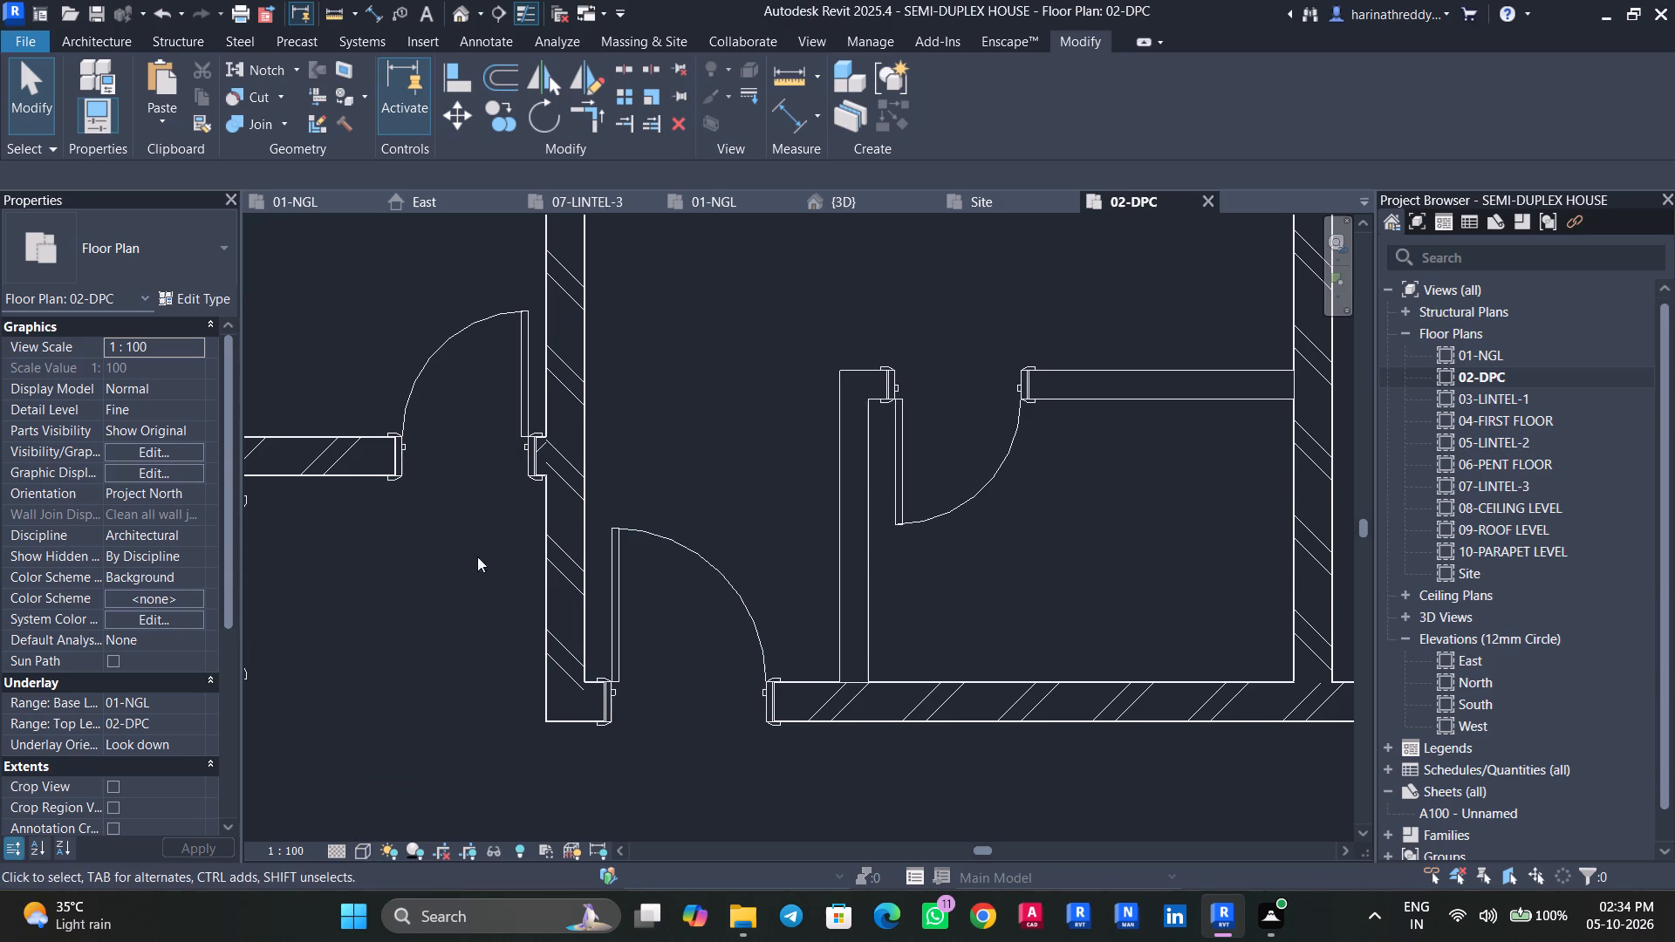
# Override the walls' foreground cut pattern in the 02-DPC view with a solid fill in dark grey RGB 51-51-51.
pyautogui.scroll(1, 433, 663)
pyautogui.scroll(-9, 433, 663)
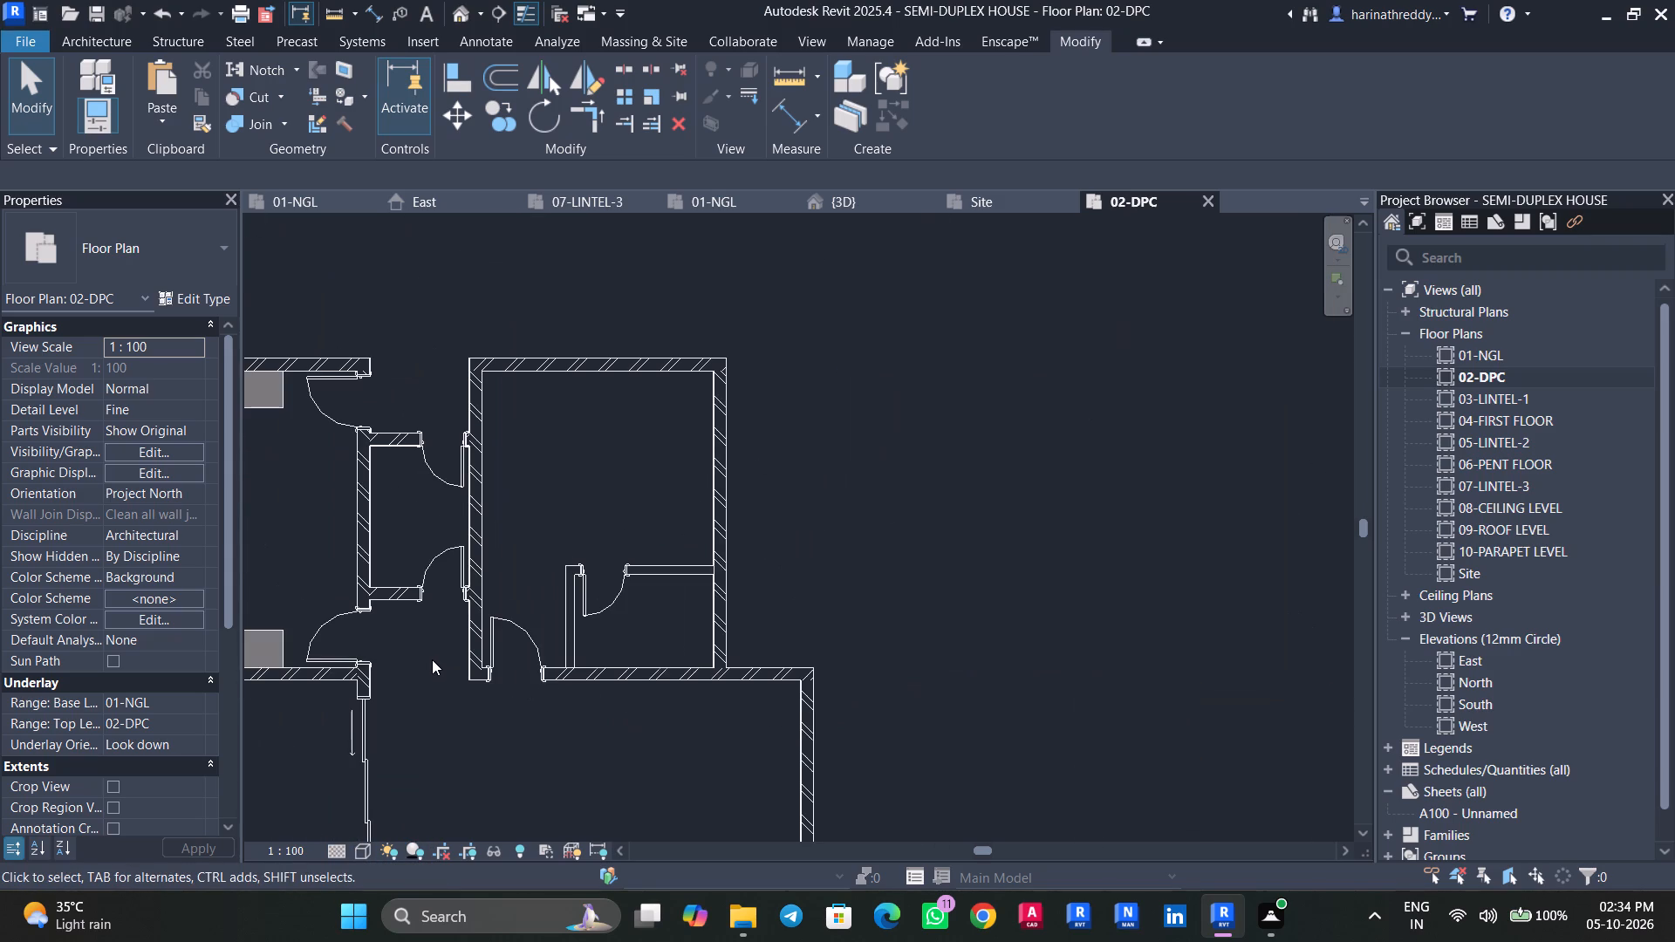
pyautogui.moveTo(429, 658); pyautogui.dragTo(490, 599, button='middle')
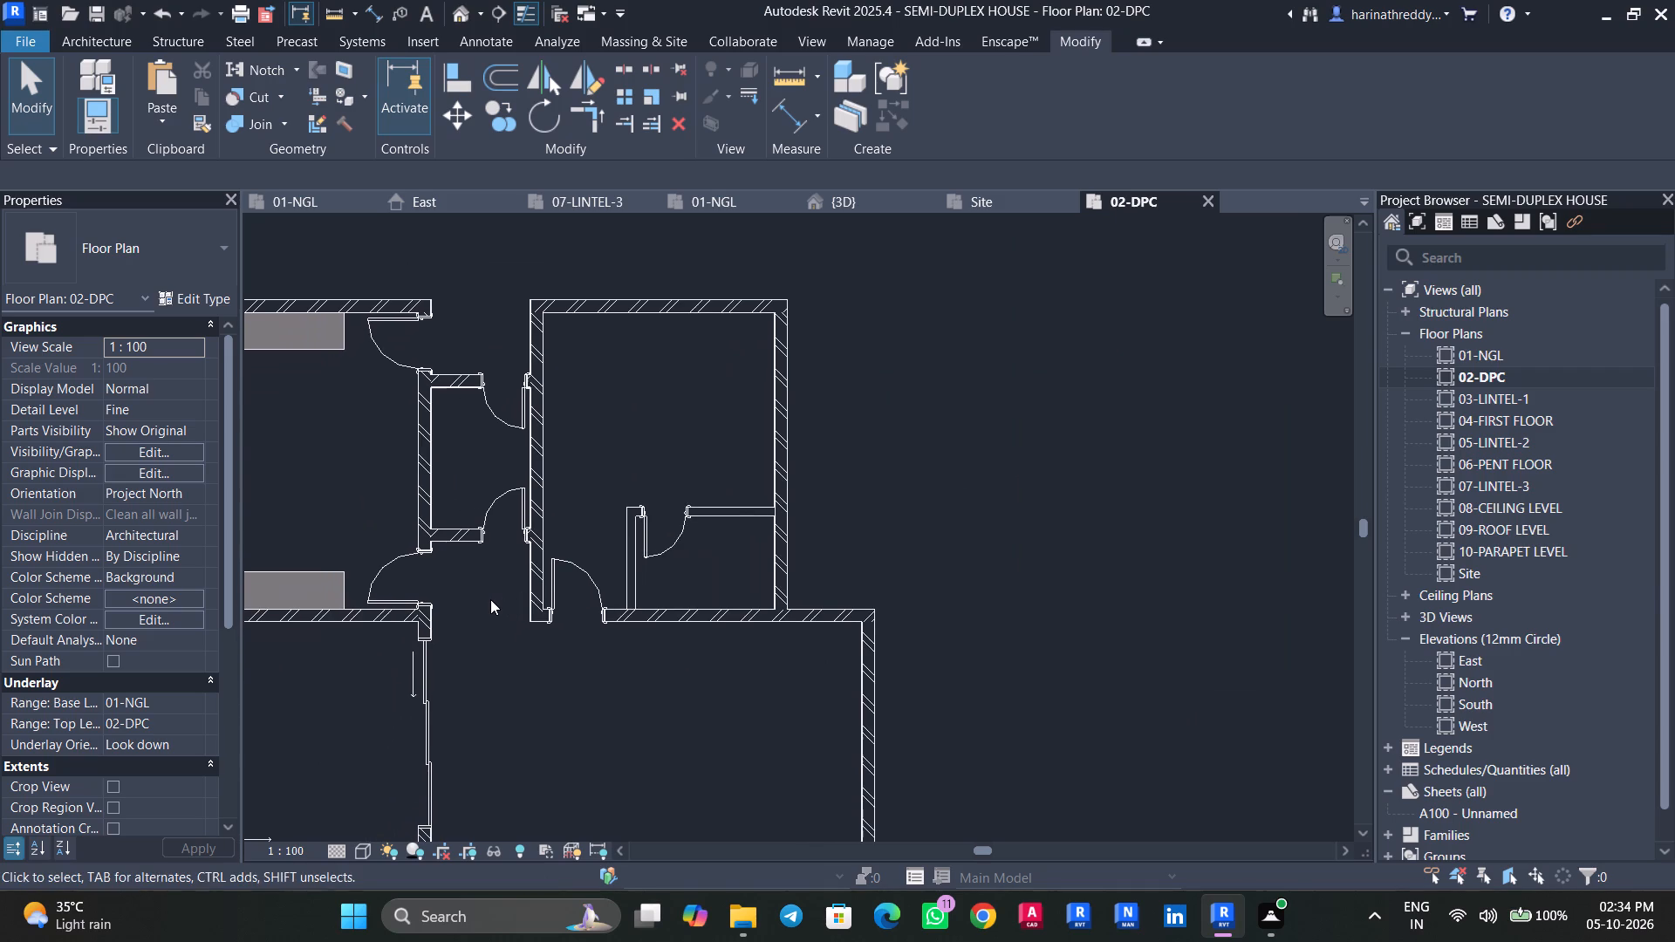
pyautogui.write('VV')
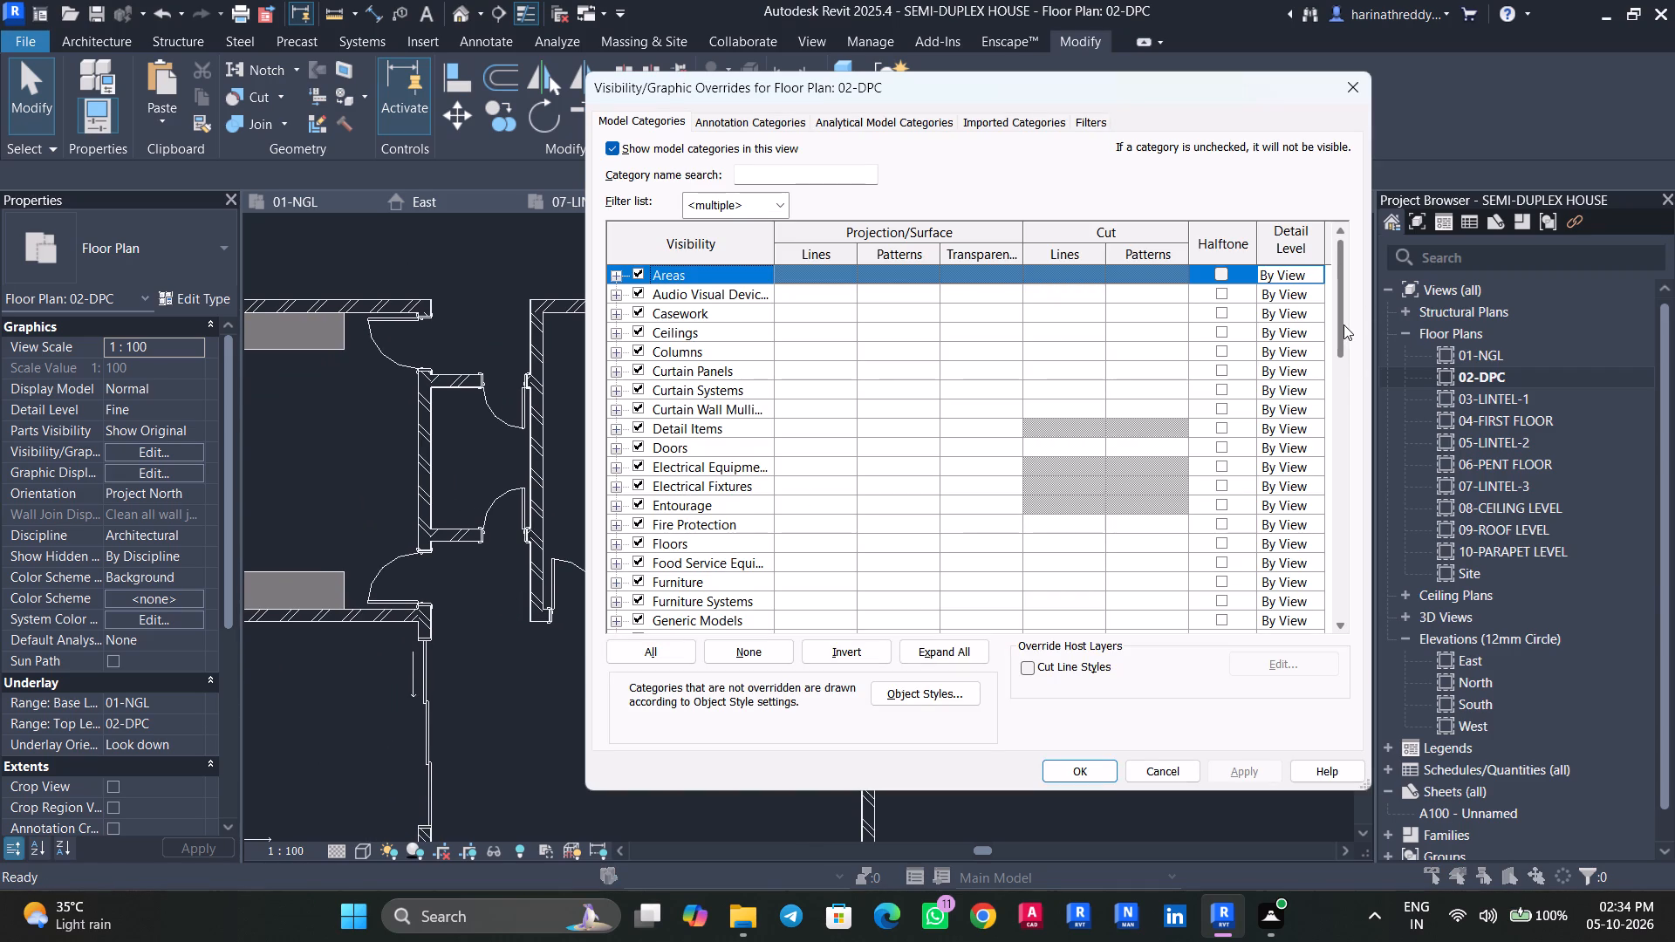
pyautogui.moveTo(1343, 324); pyautogui.dragTo(1341, 458)
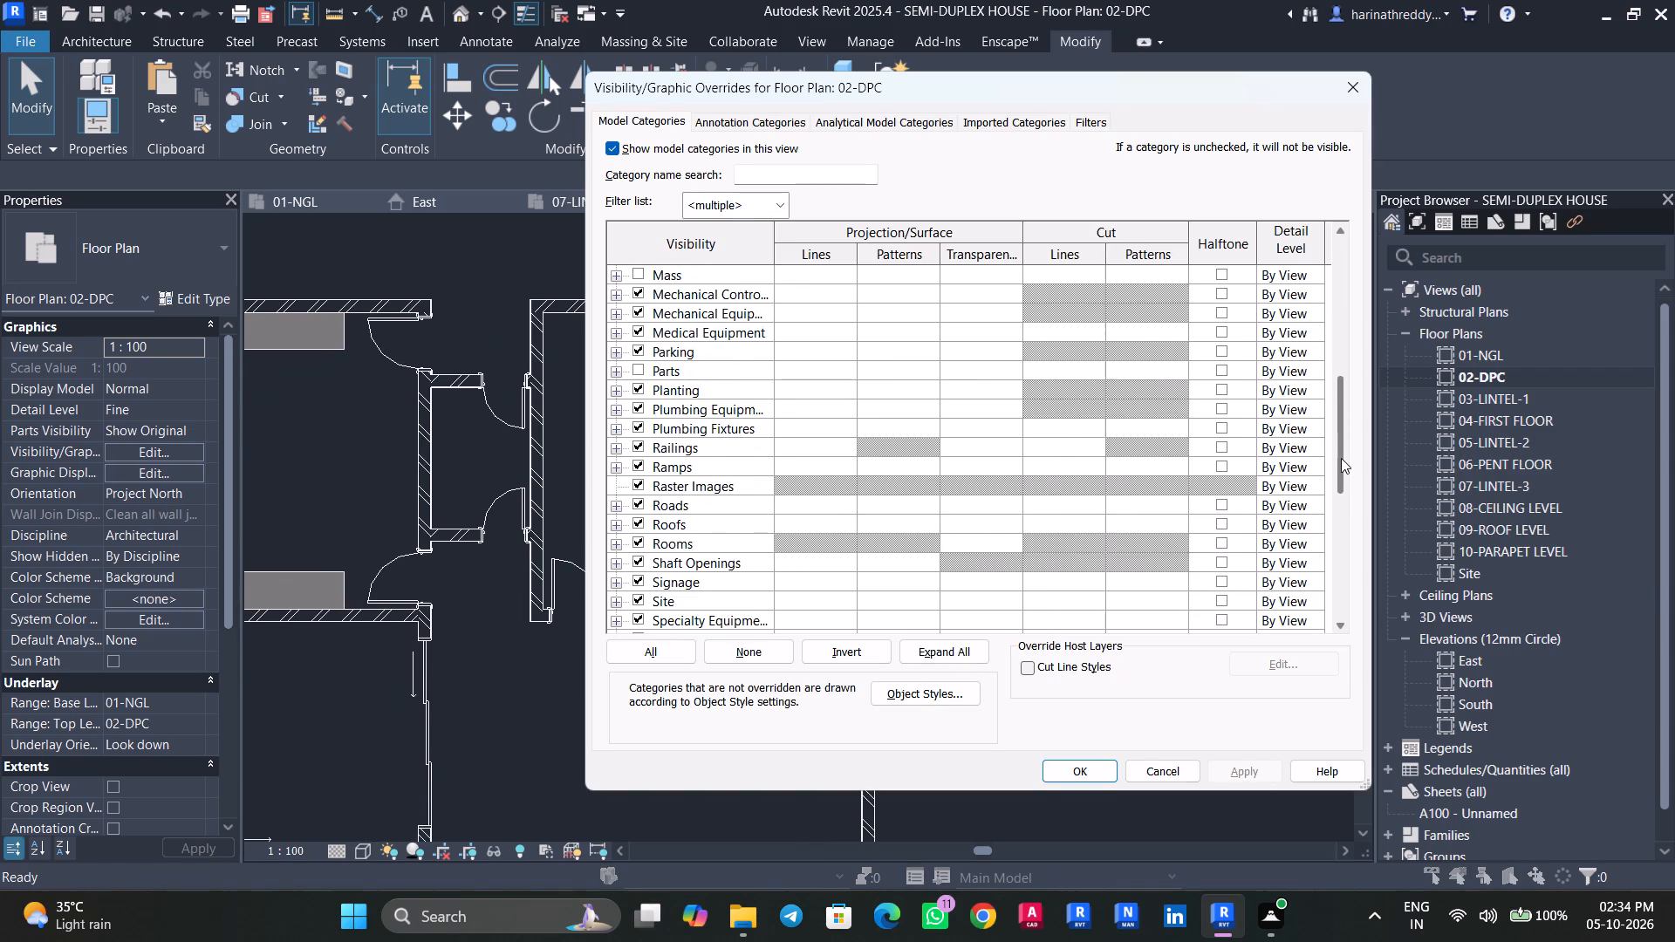
pyautogui.moveTo(1341, 458); pyautogui.dragTo(1354, 534)
pyautogui.click(745, 509)
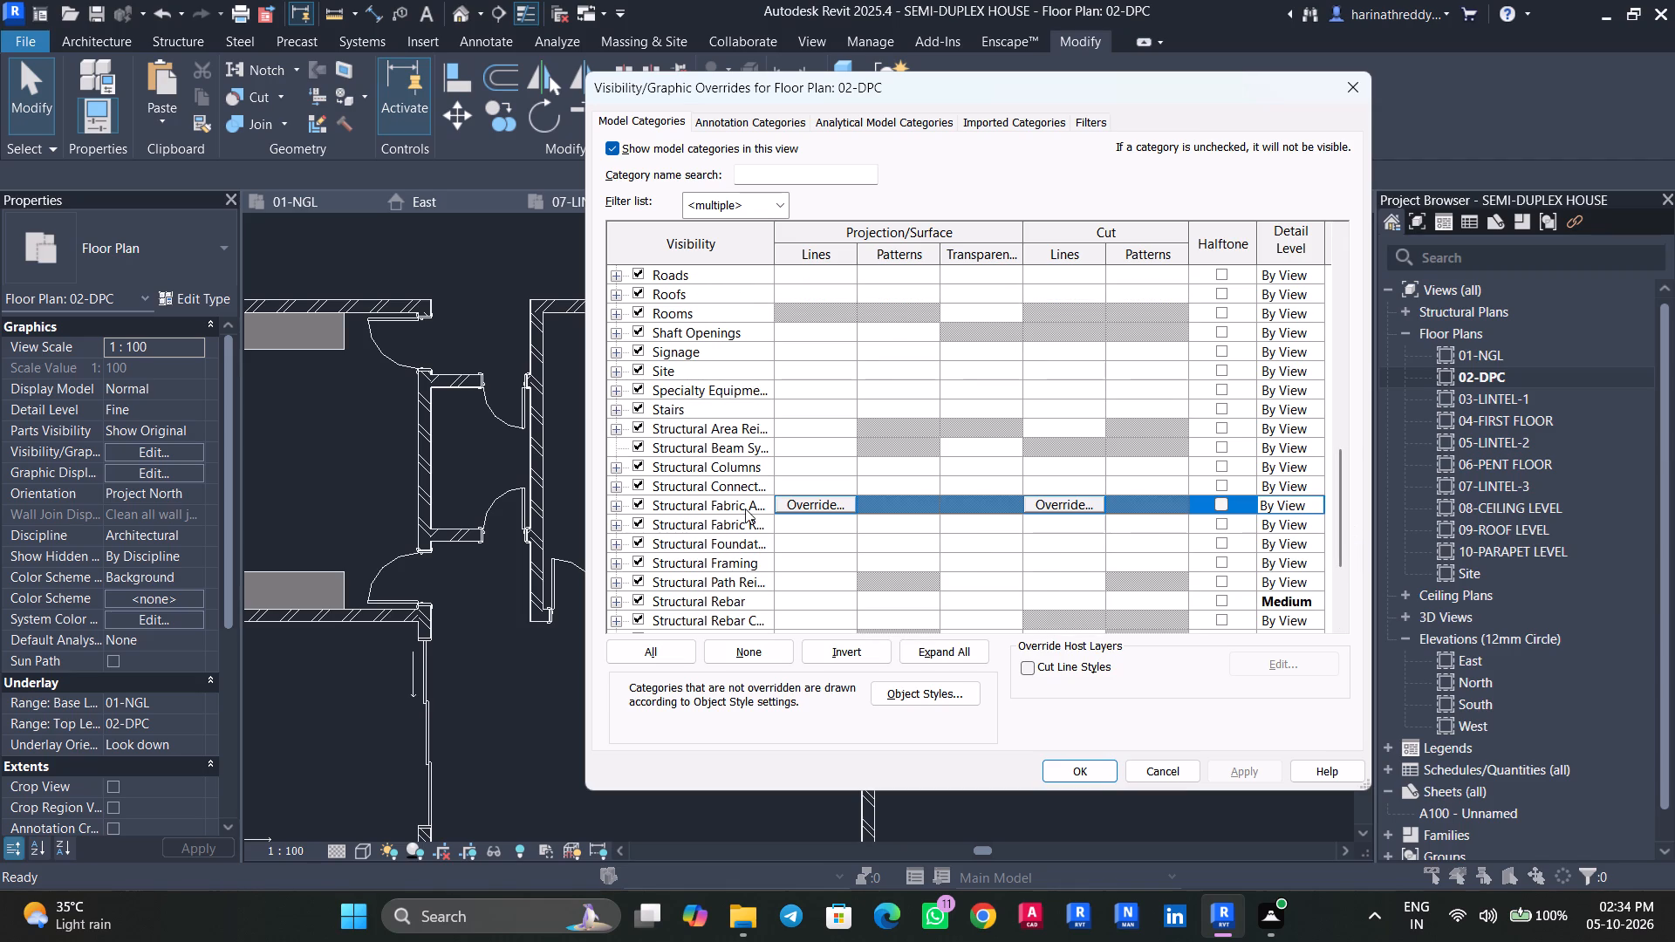
pyautogui.press('w')
pyautogui.scroll(-3, 687, 557)
pyautogui.click(612, 597)
pyautogui.scroll(-4, 728, 539)
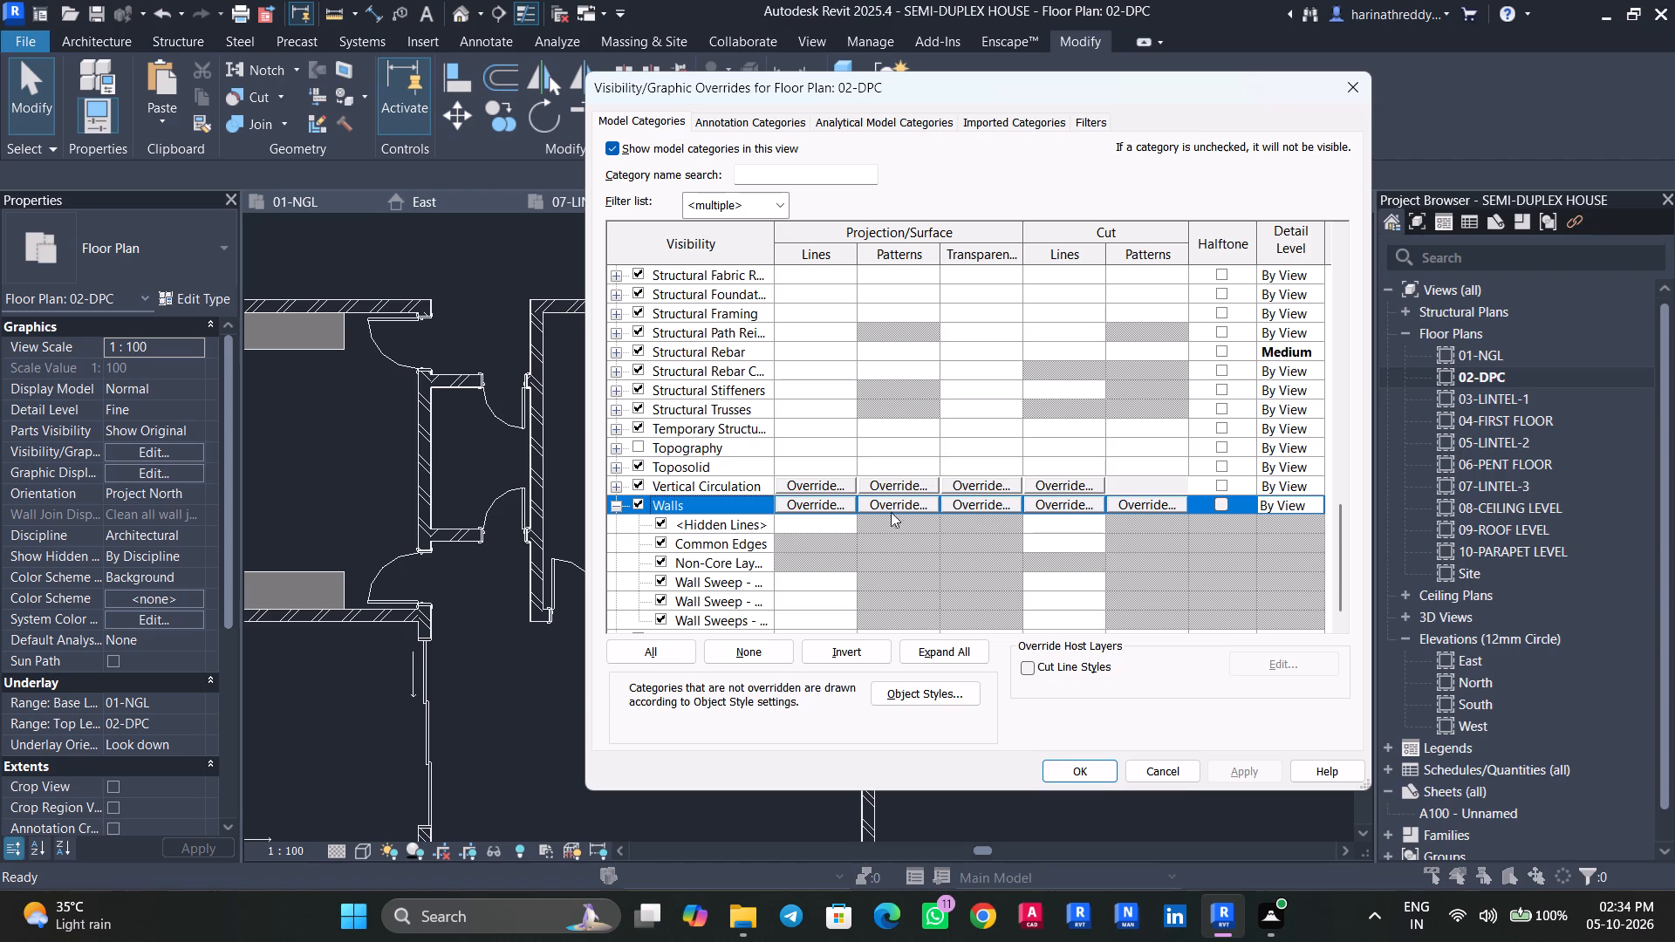
pyautogui.click(1161, 484)
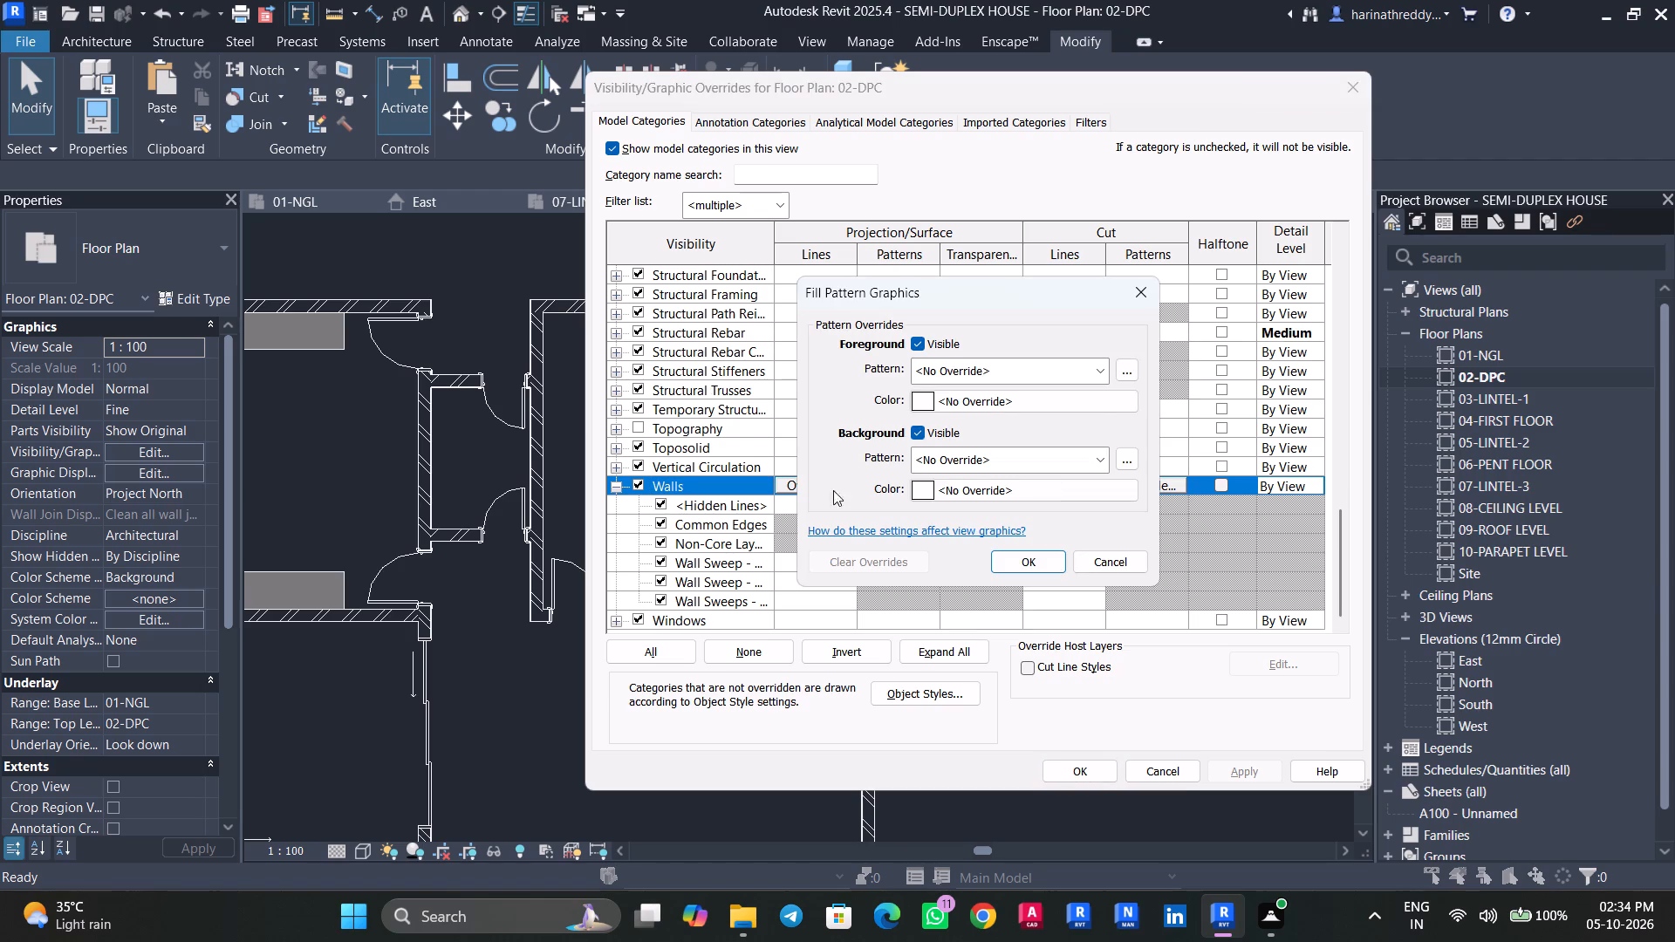
pyautogui.click(1097, 365)
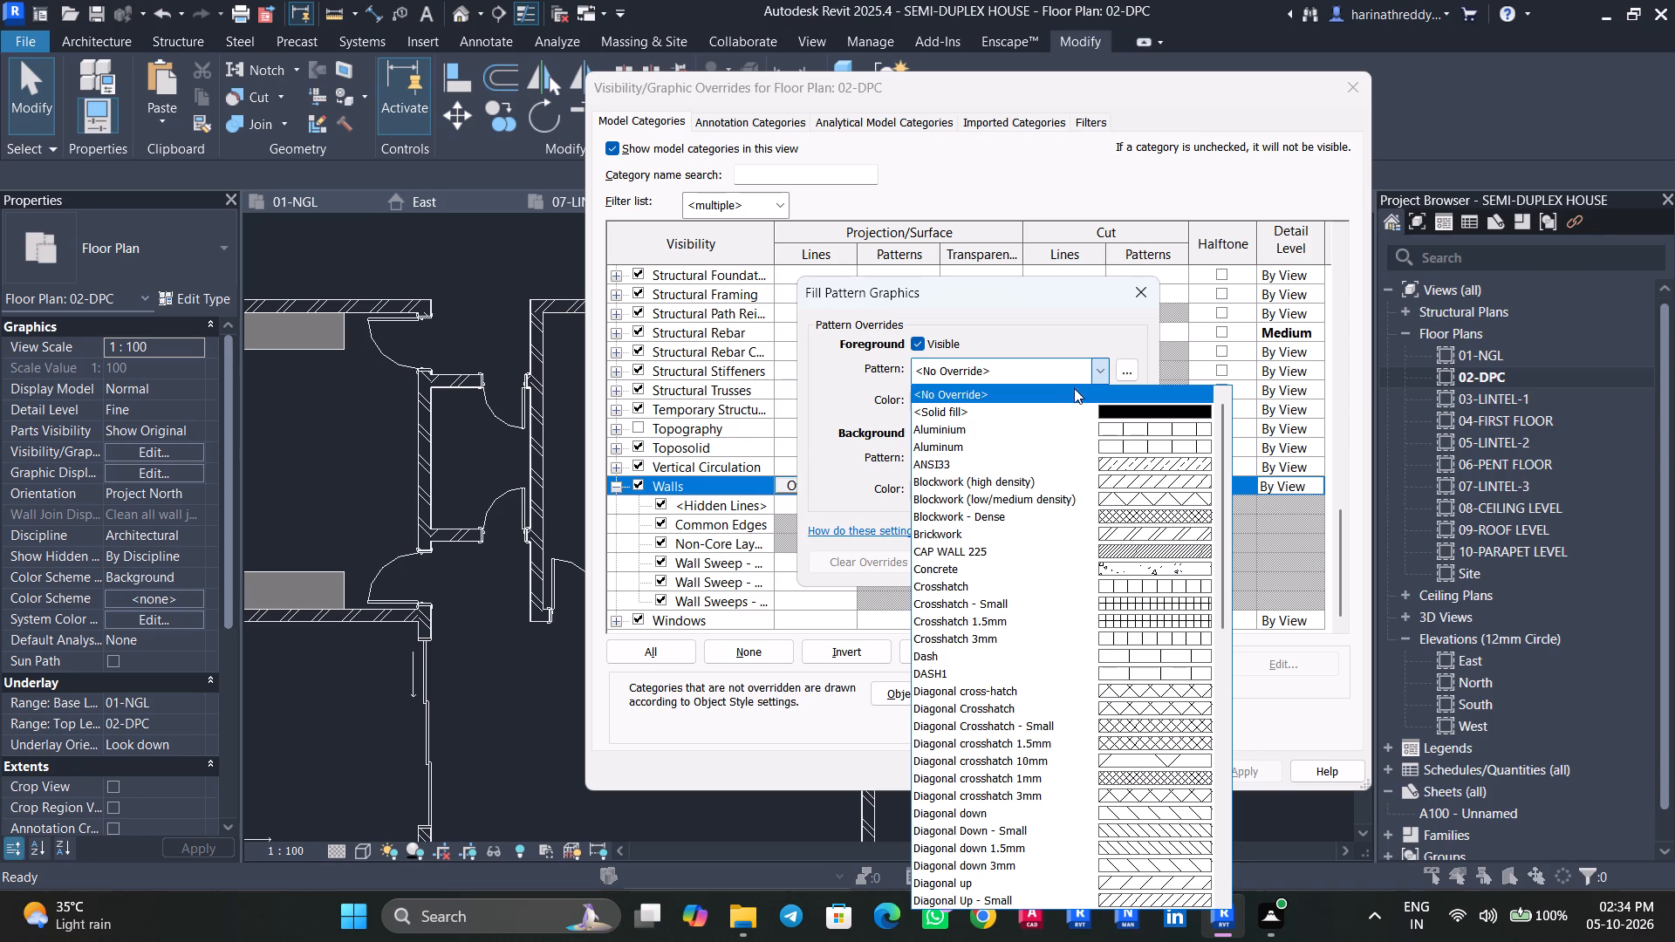
pyautogui.click(1072, 413)
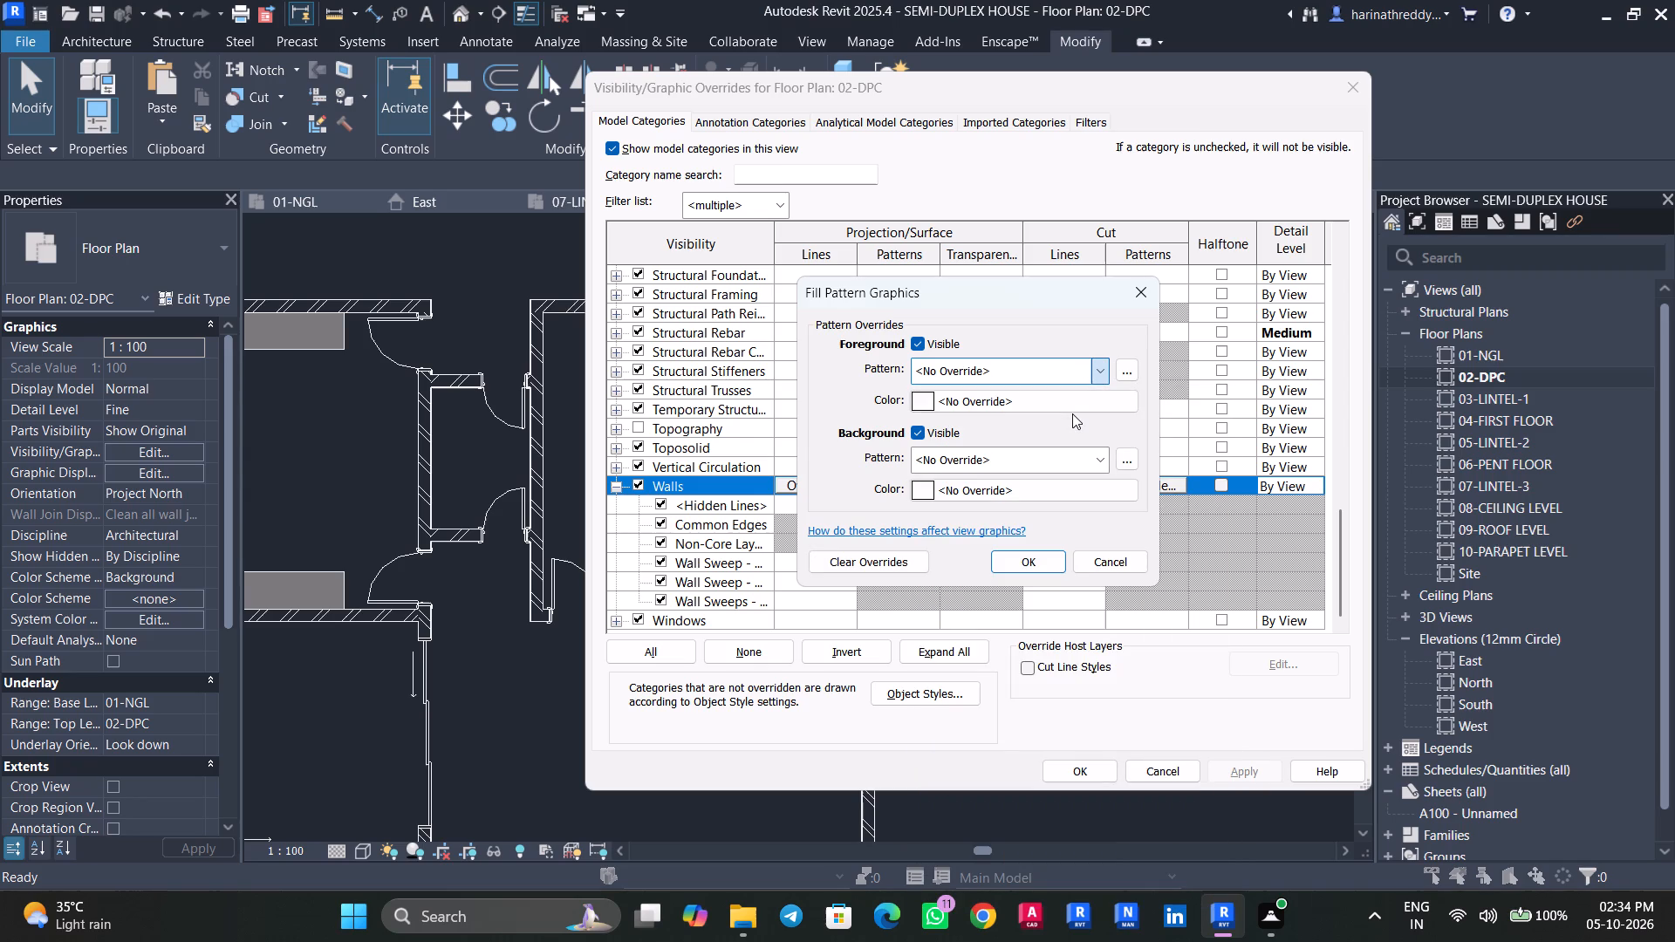
pyautogui.click(917, 399)
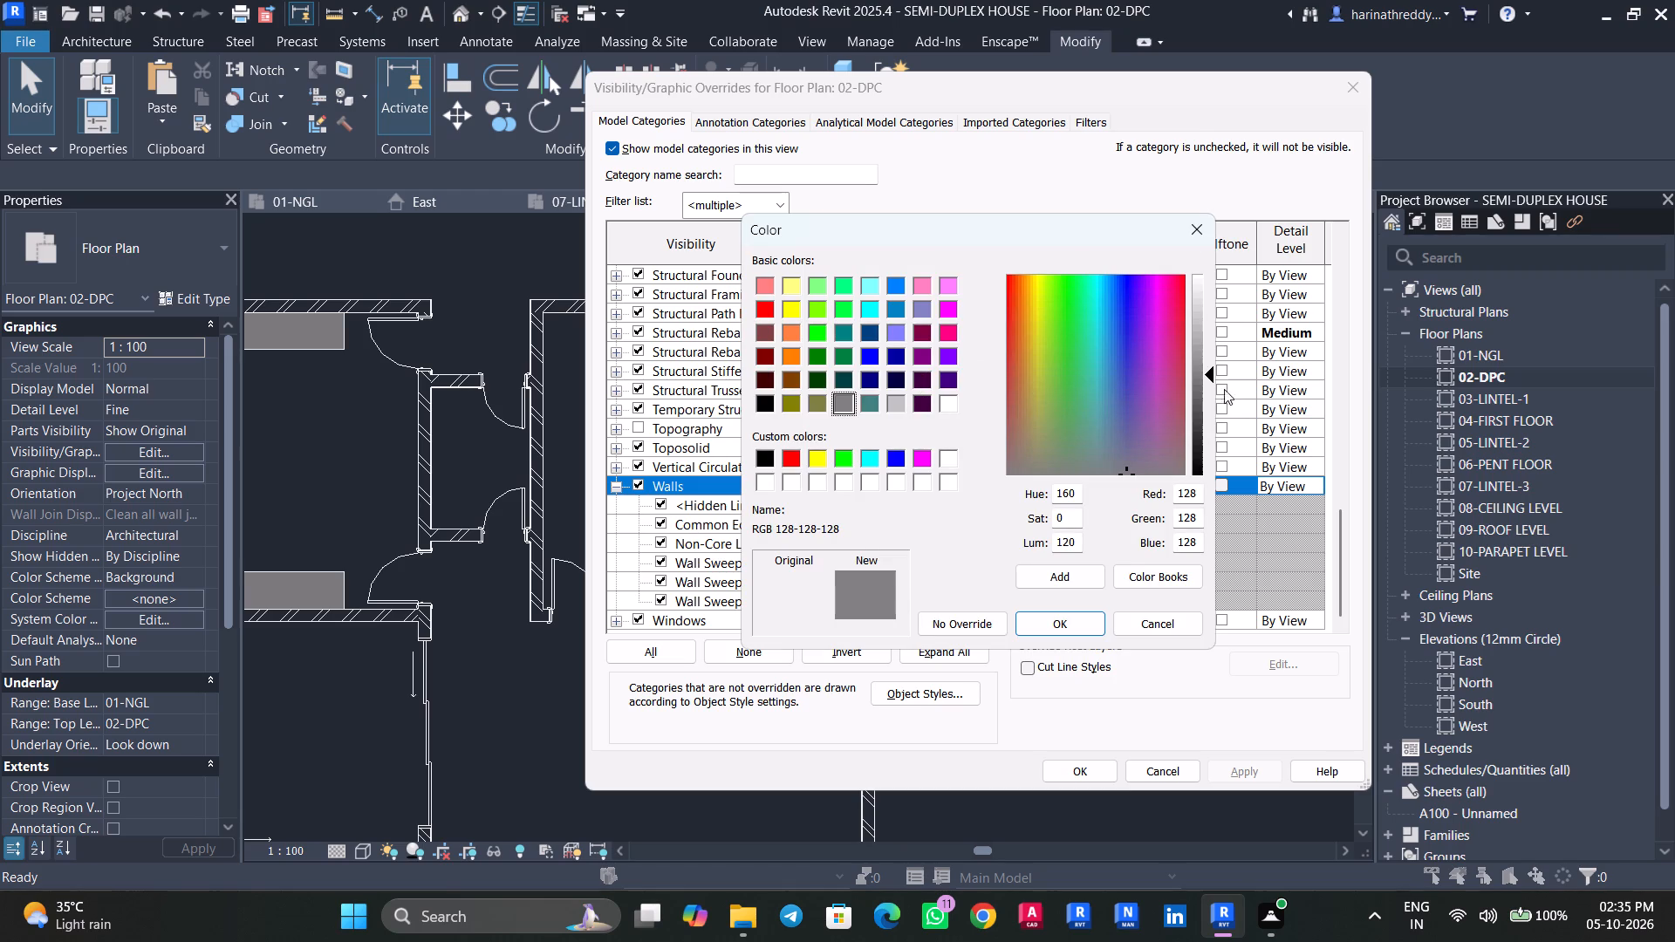
pyautogui.moveTo(1208, 375); pyautogui.dragTo(1203, 435)
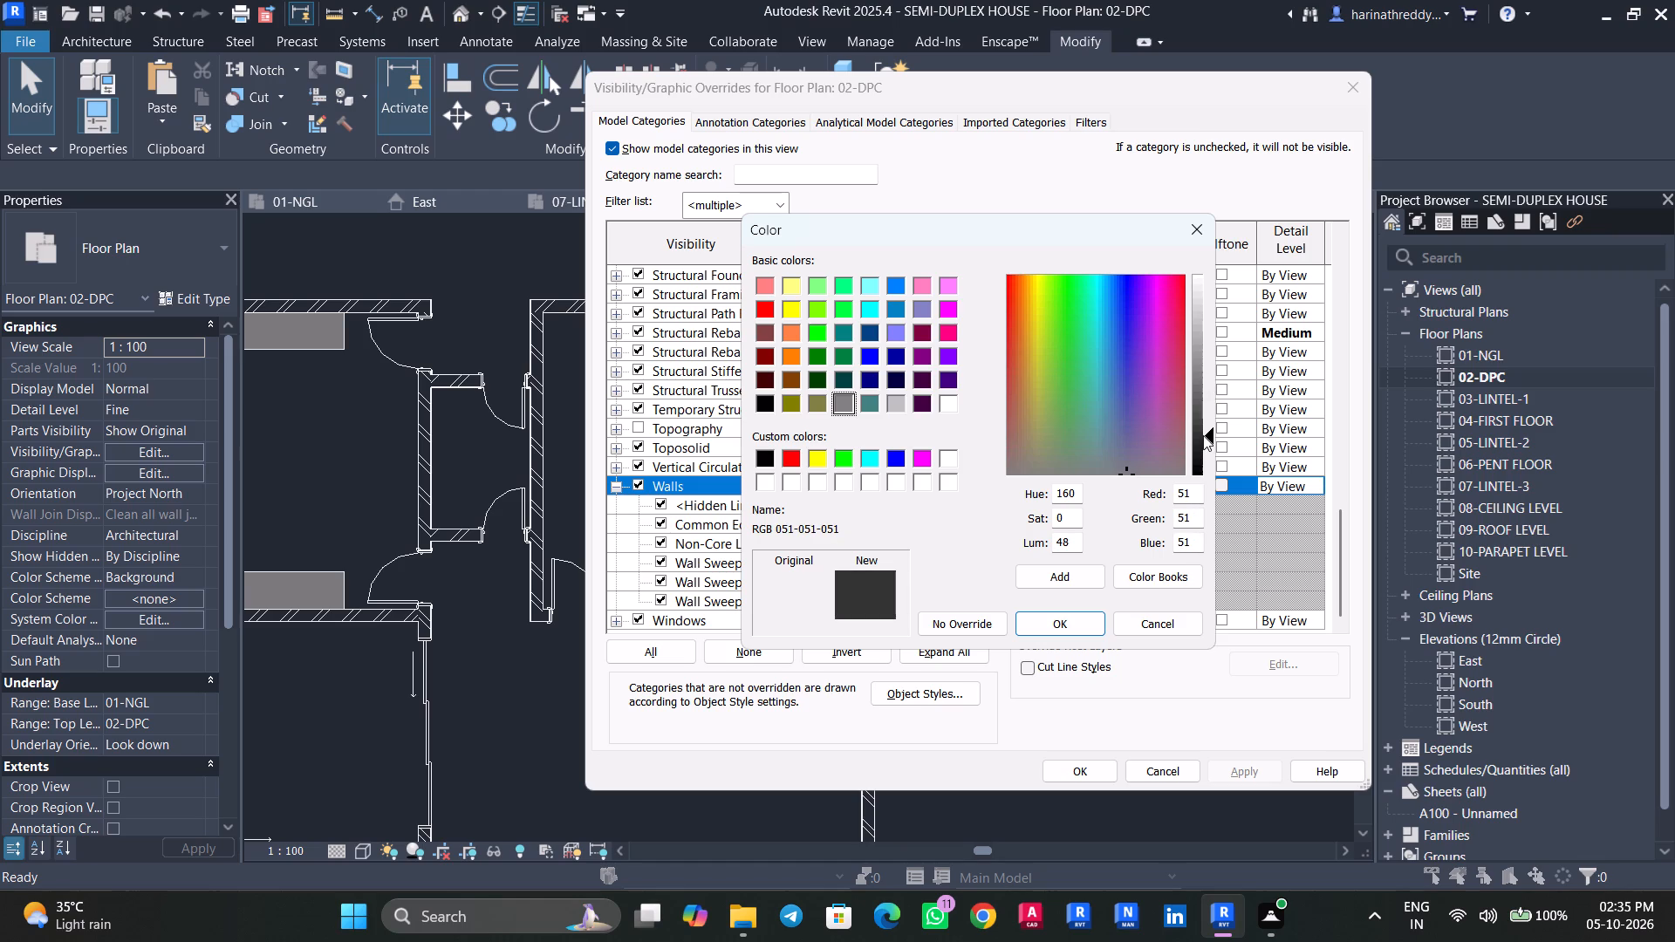
pyautogui.click(1053, 618)
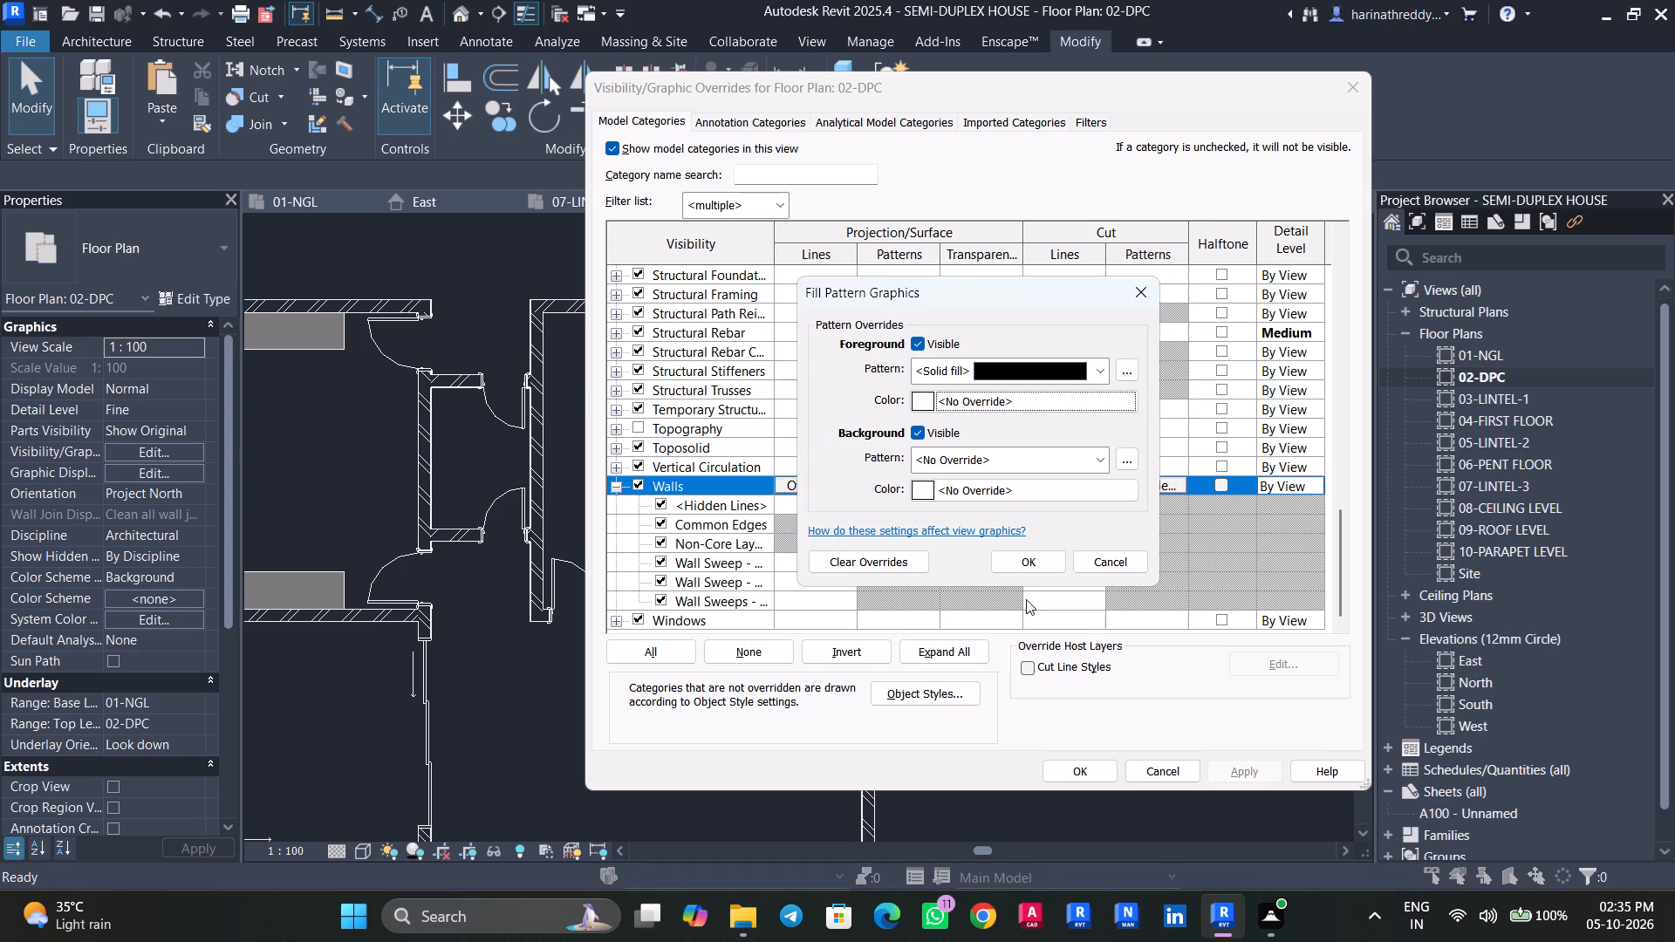
pyautogui.click(1026, 555)
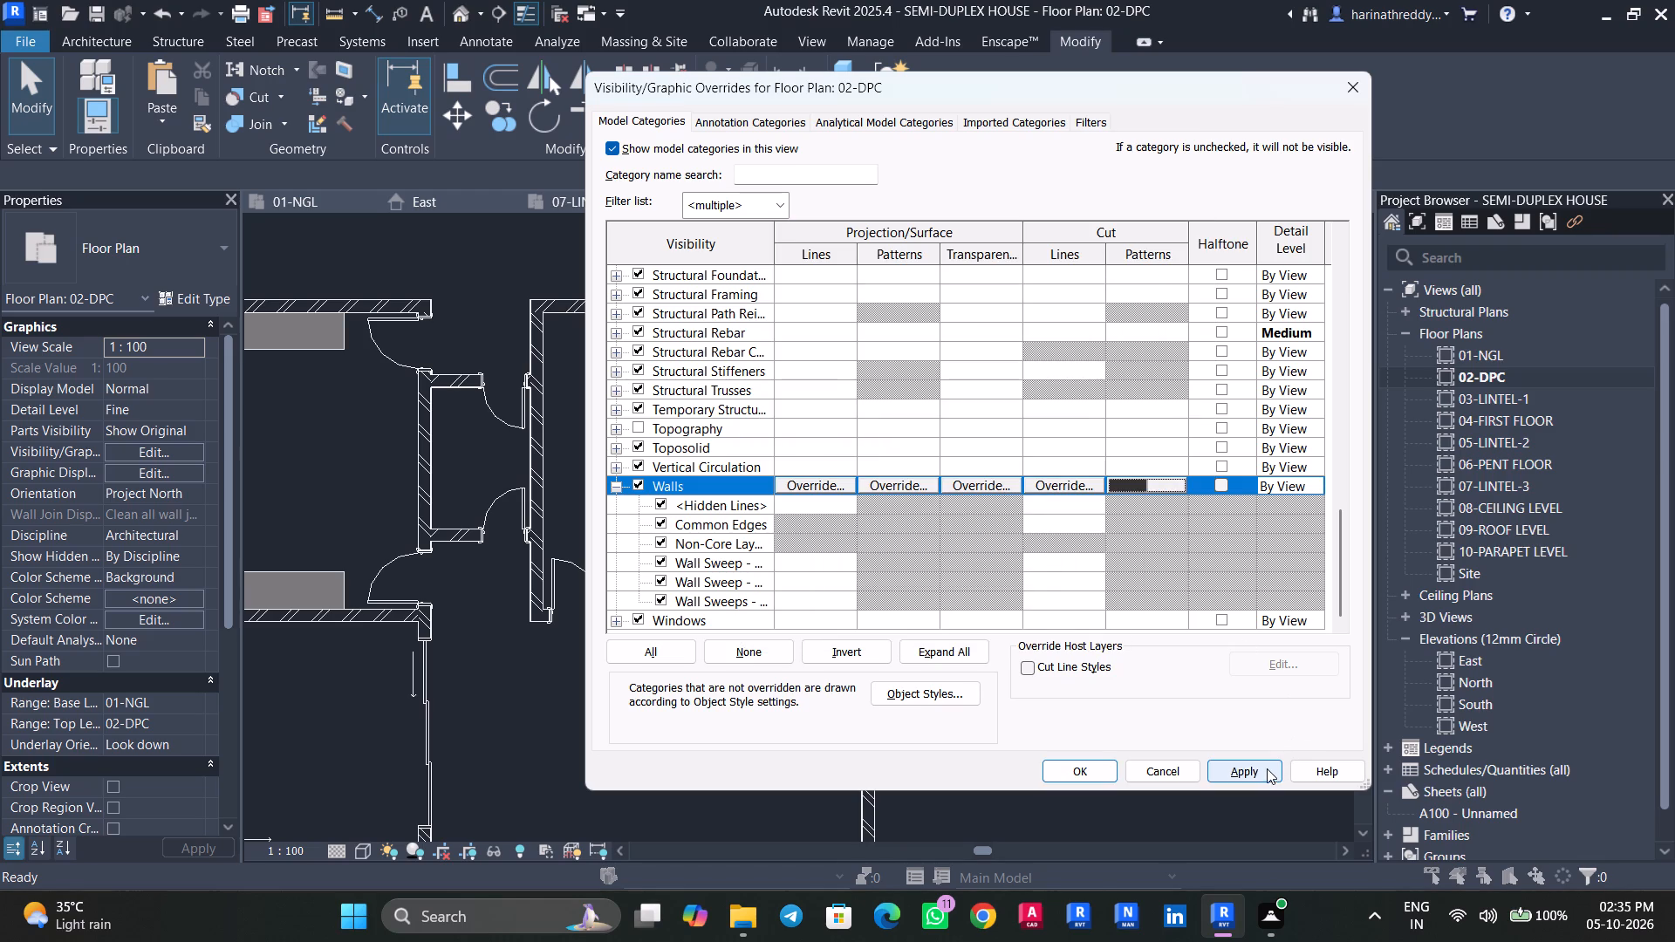
# Override the walls' cut line weight with 5, keep line pattern and colour at No Override, and apply the view's graphic overrides.
pyautogui.click(1067, 491)
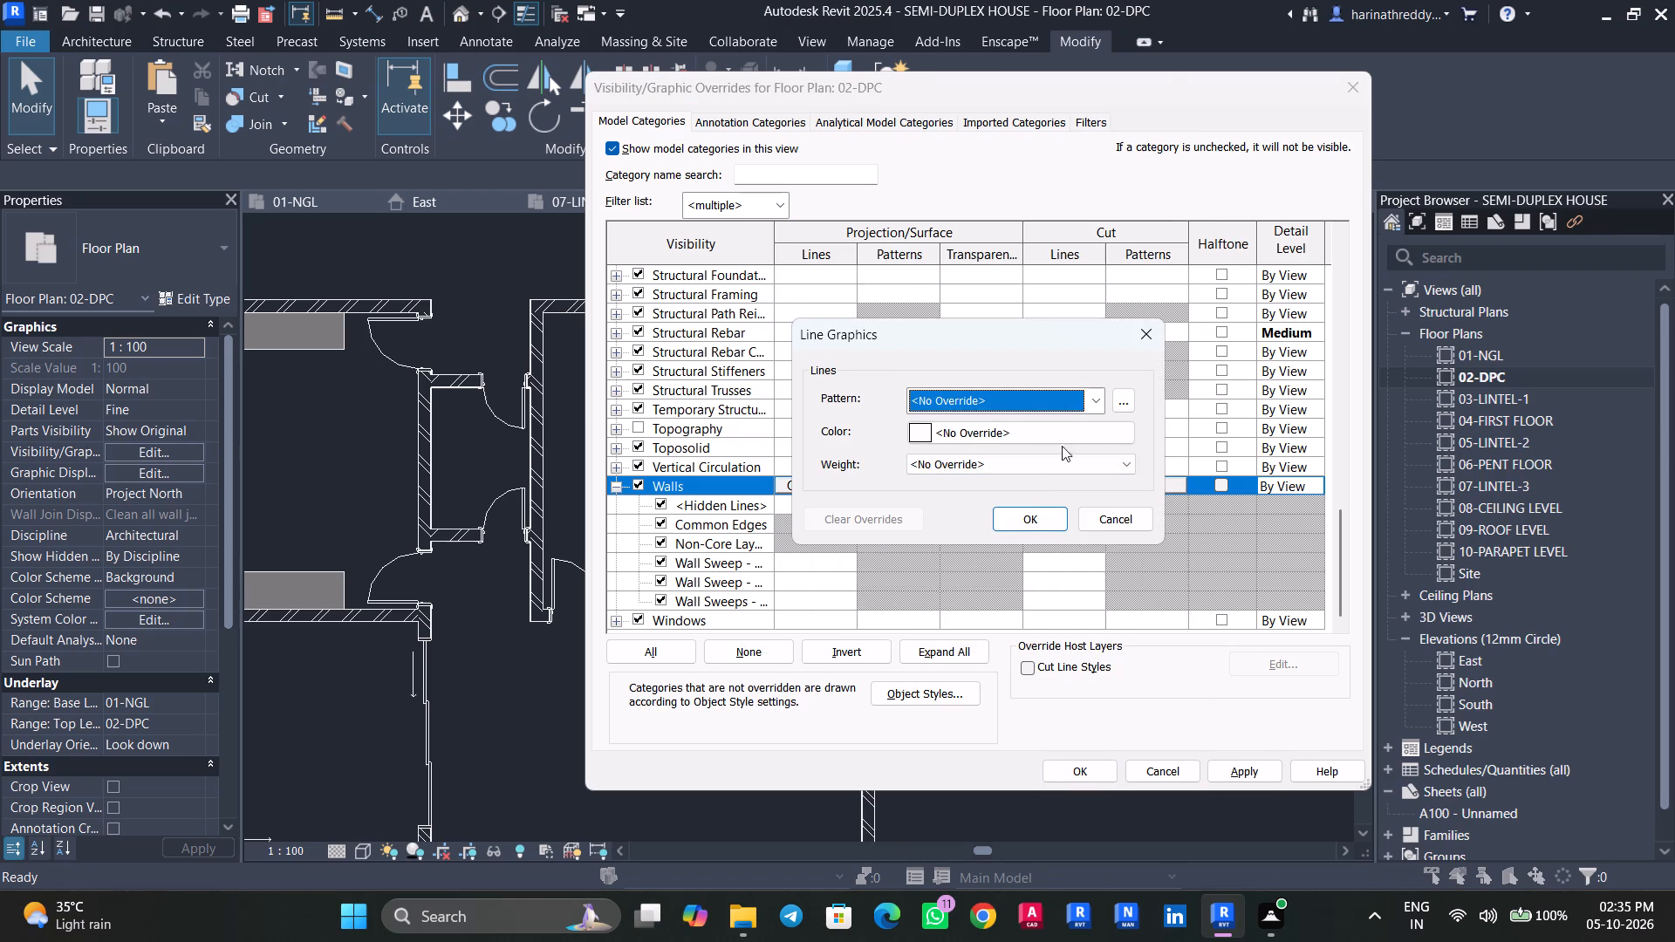
pyautogui.click(1089, 404)
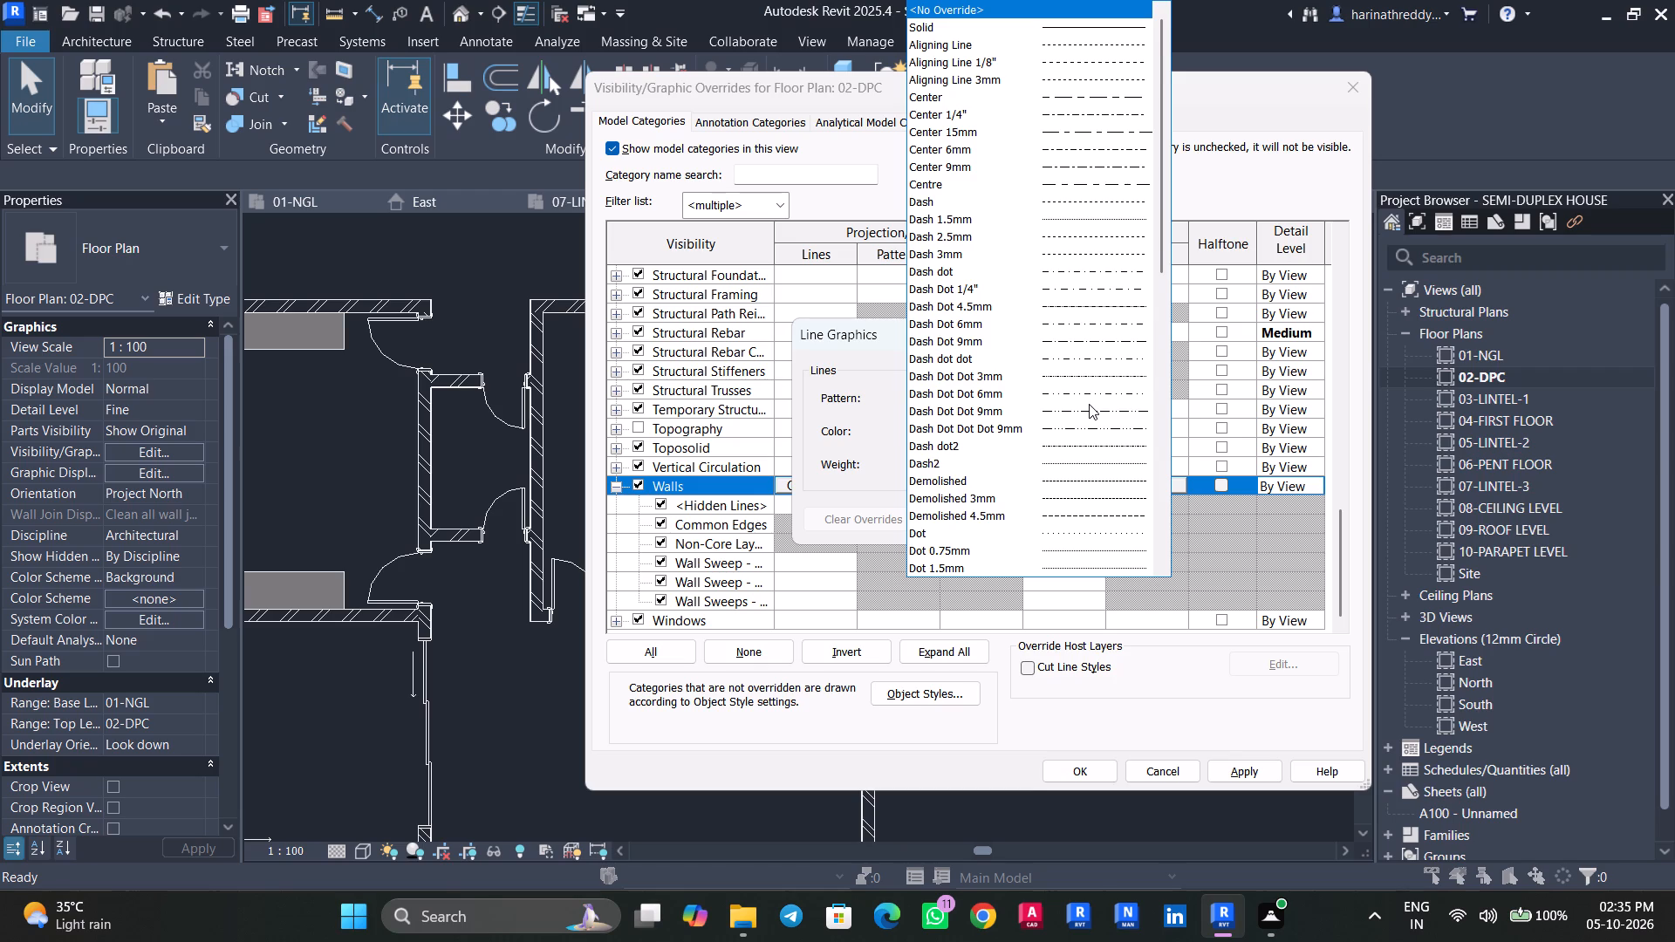
pyautogui.click(854, 480)
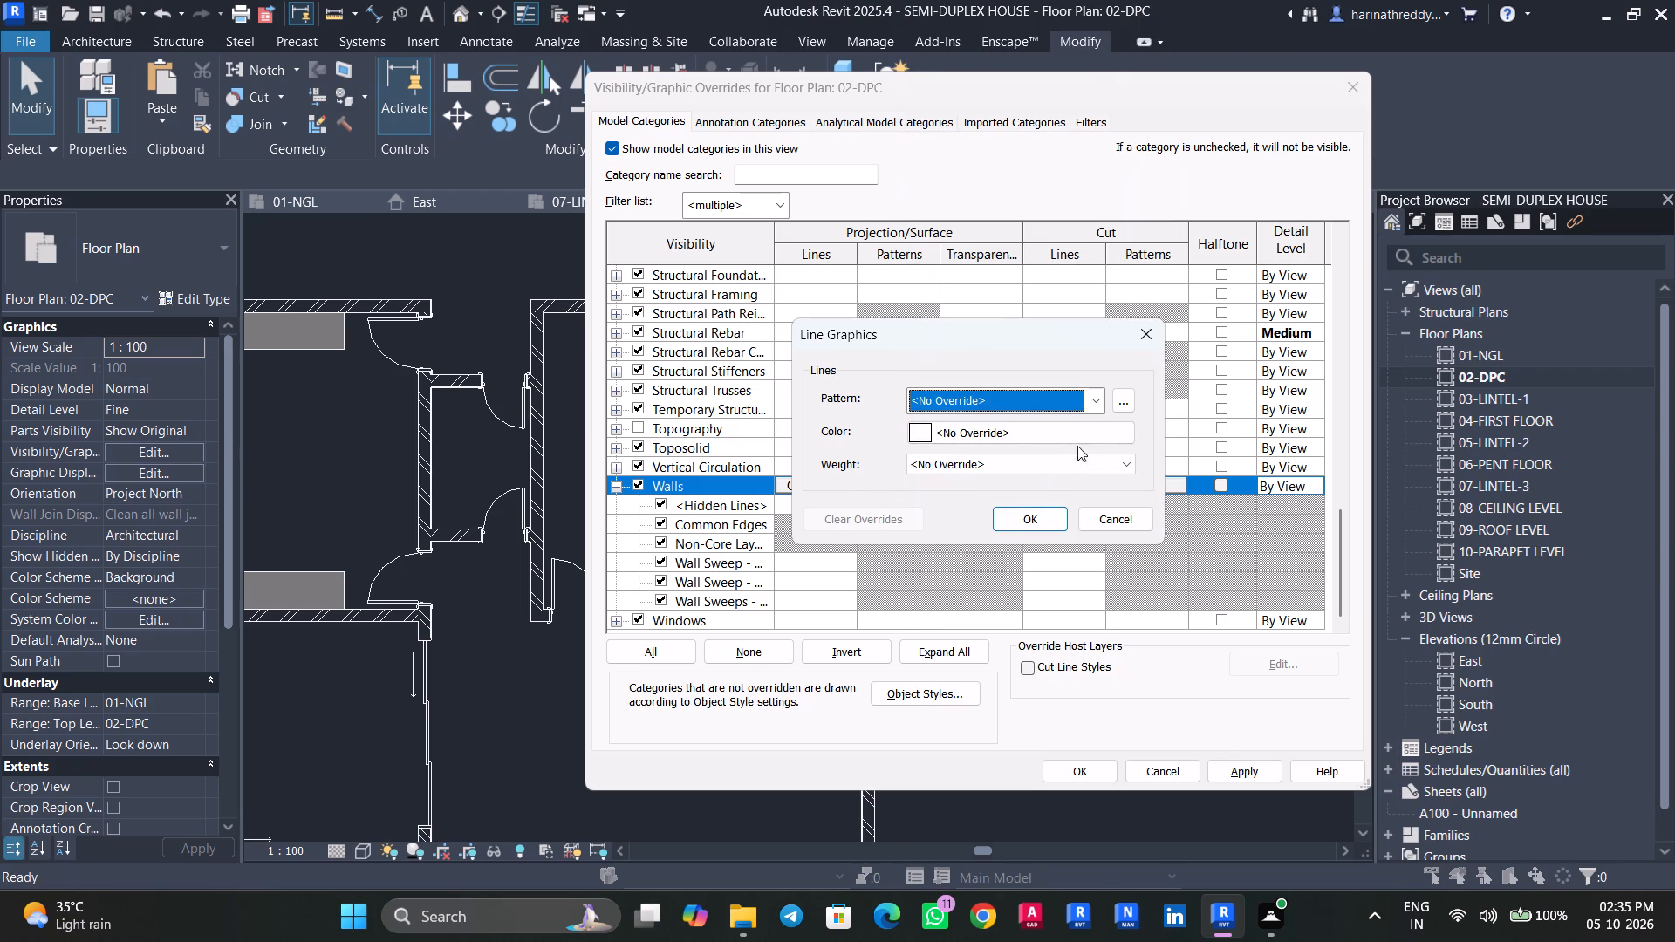
pyautogui.click(921, 434)
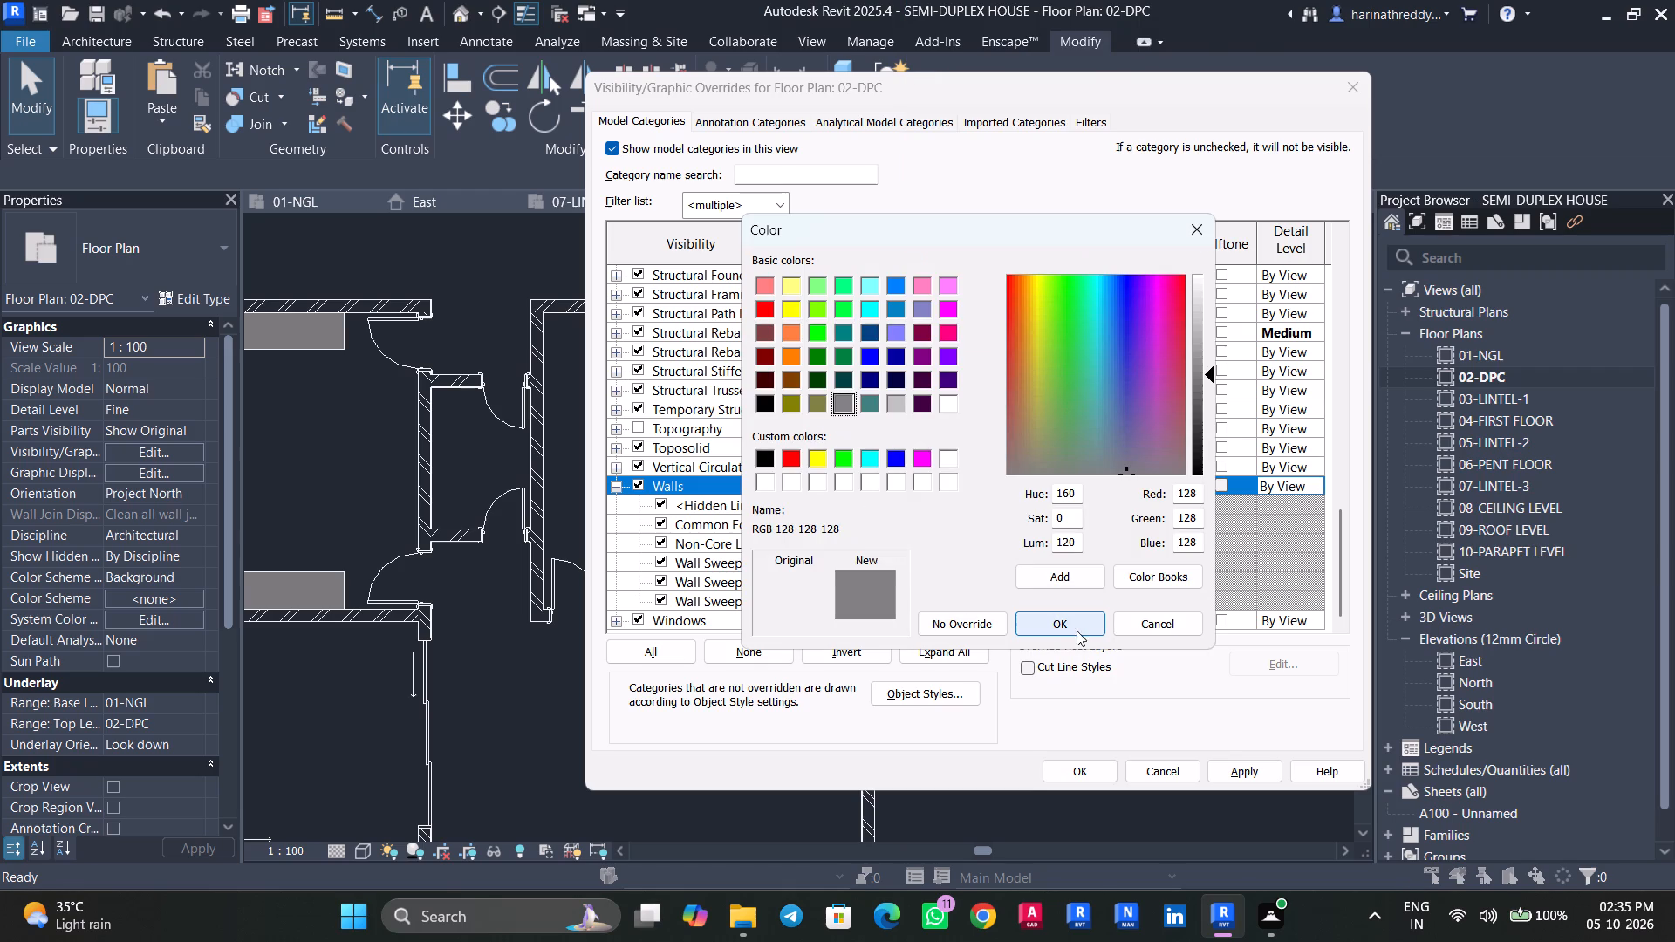
pyautogui.click(1064, 626)
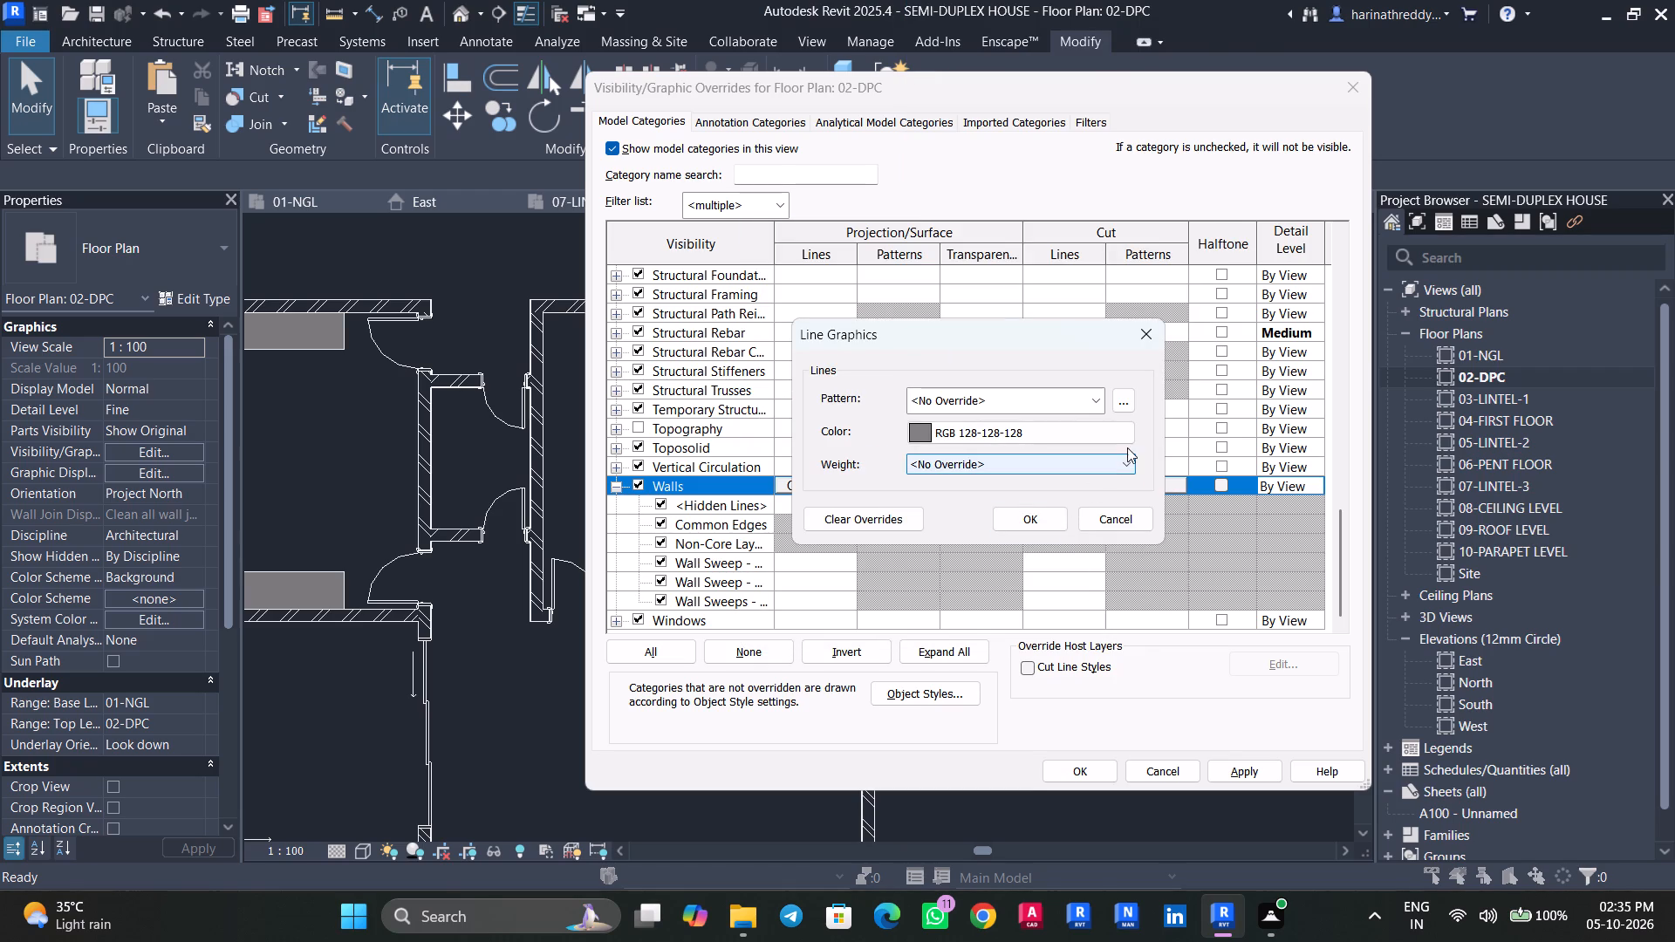
pyautogui.click(1112, 429)
pyautogui.click(964, 616)
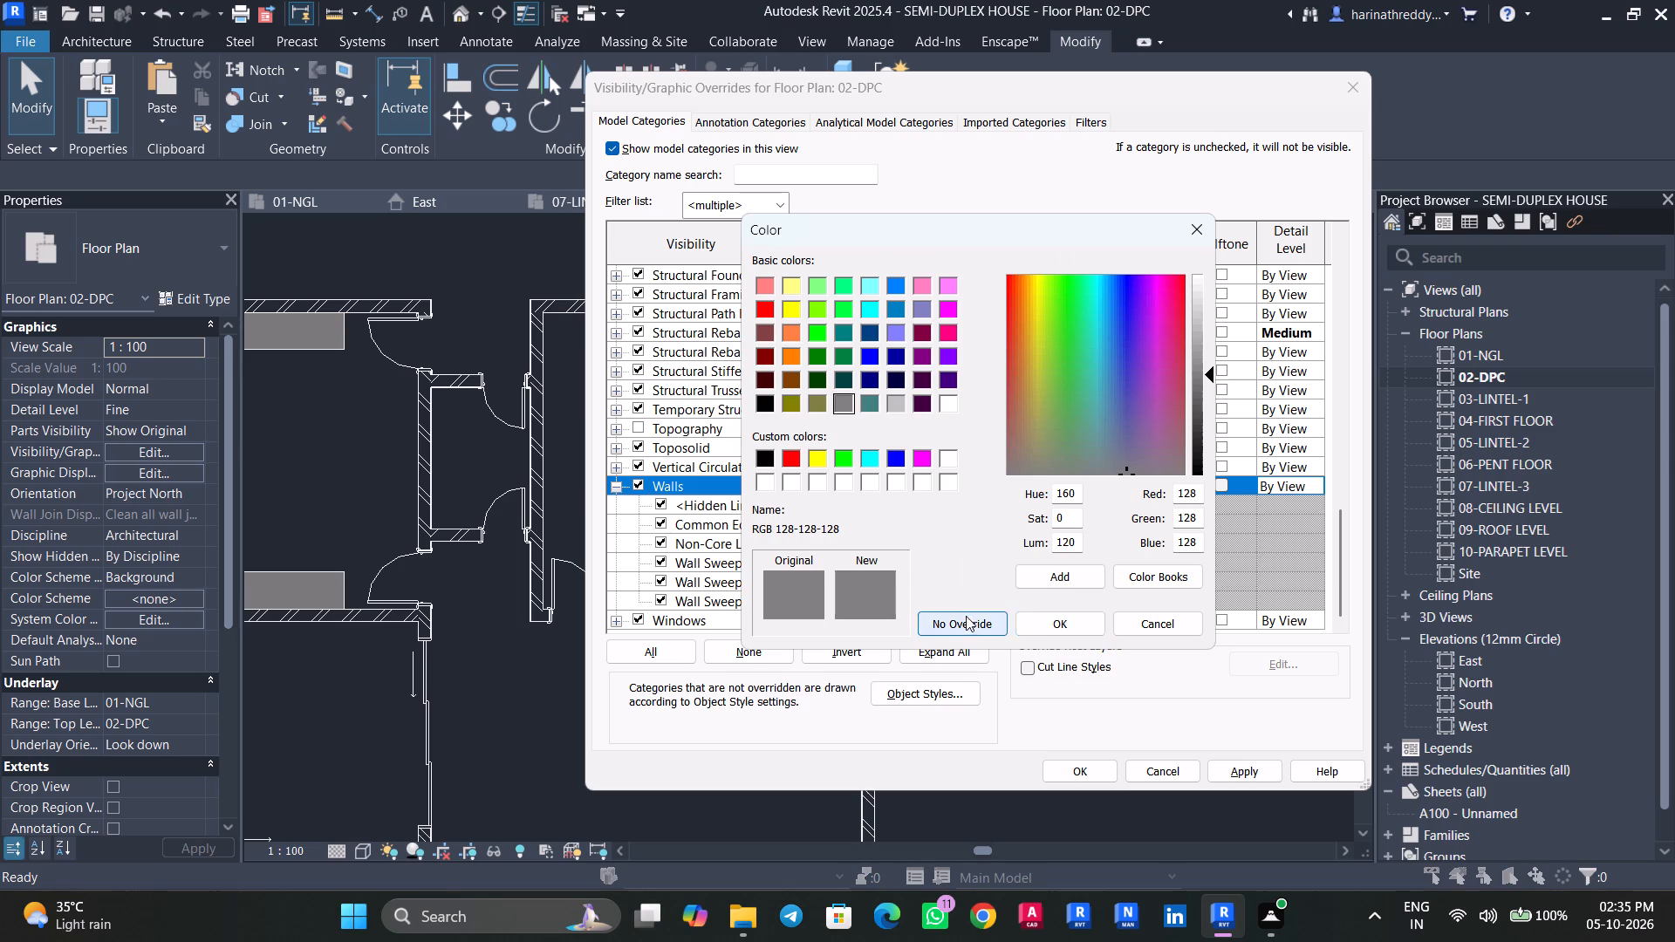
pyautogui.click(1097, 459)
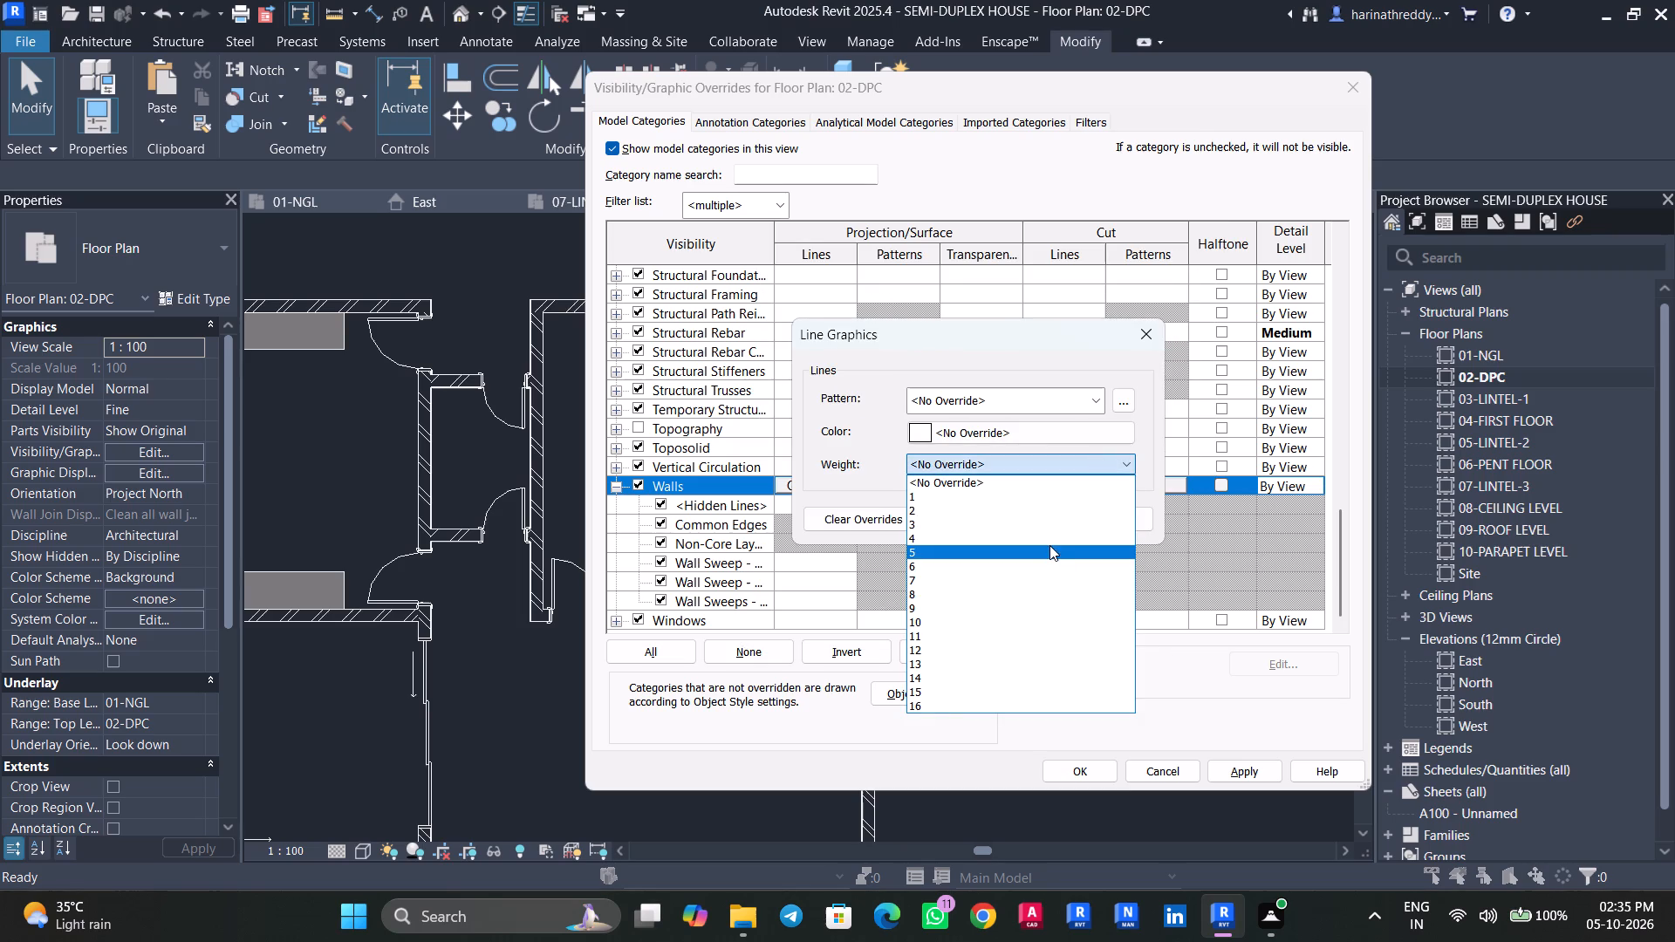
pyautogui.click(1049, 549)
pyautogui.click(1030, 516)
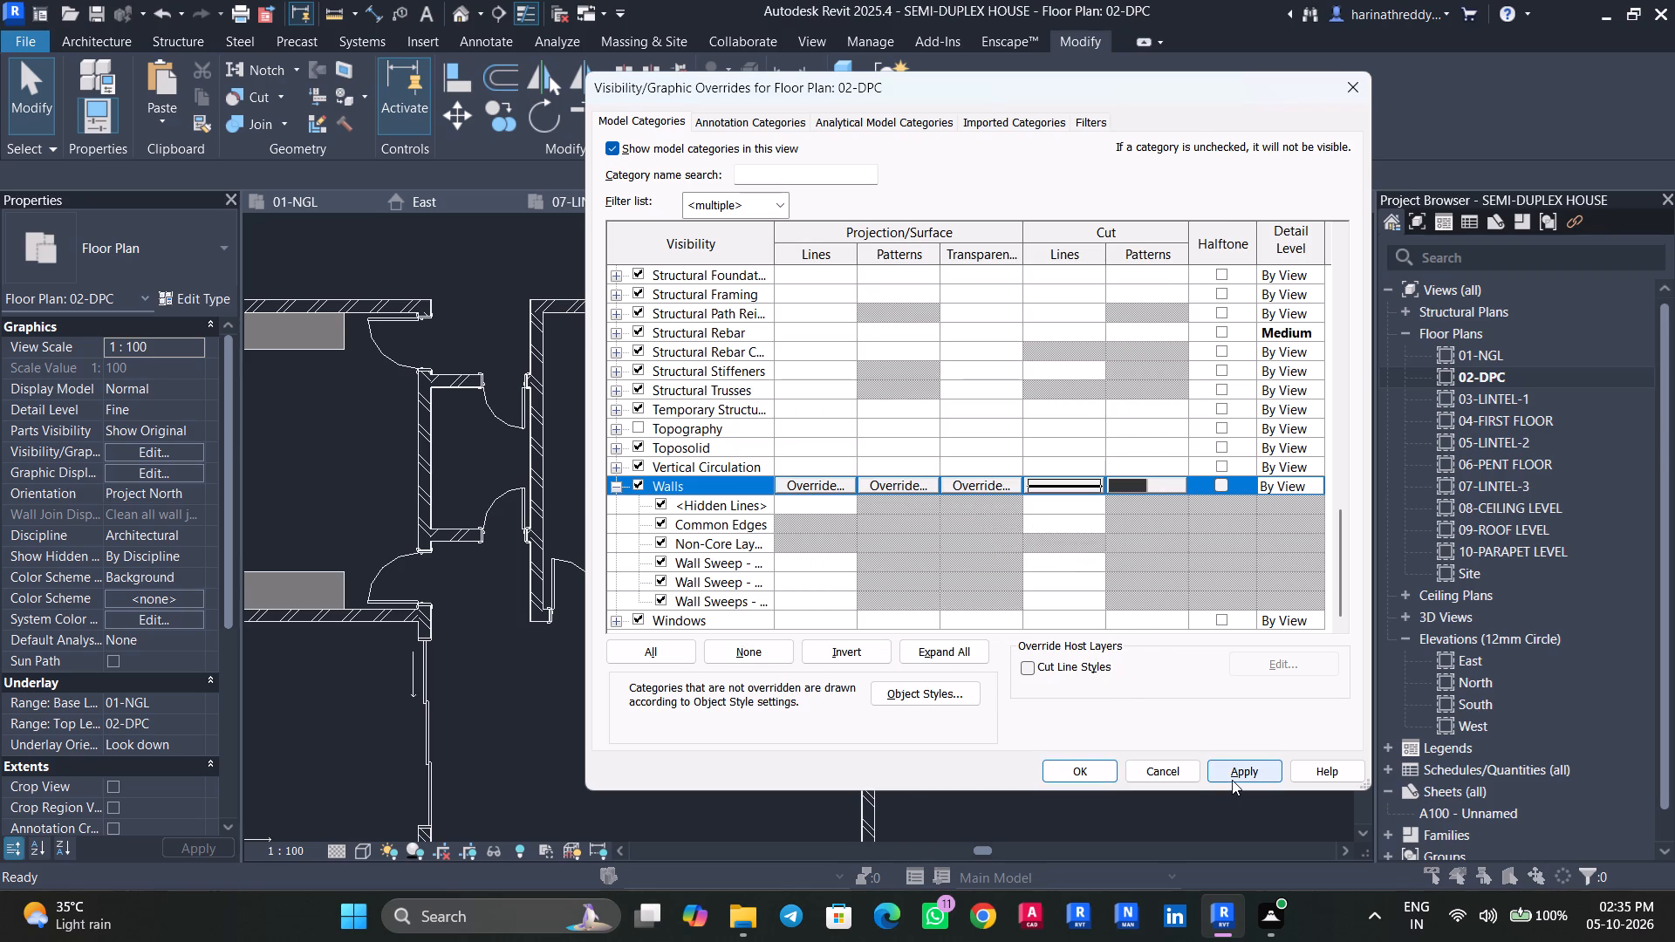
pyautogui.click(1232, 779)
pyautogui.click(1051, 768)
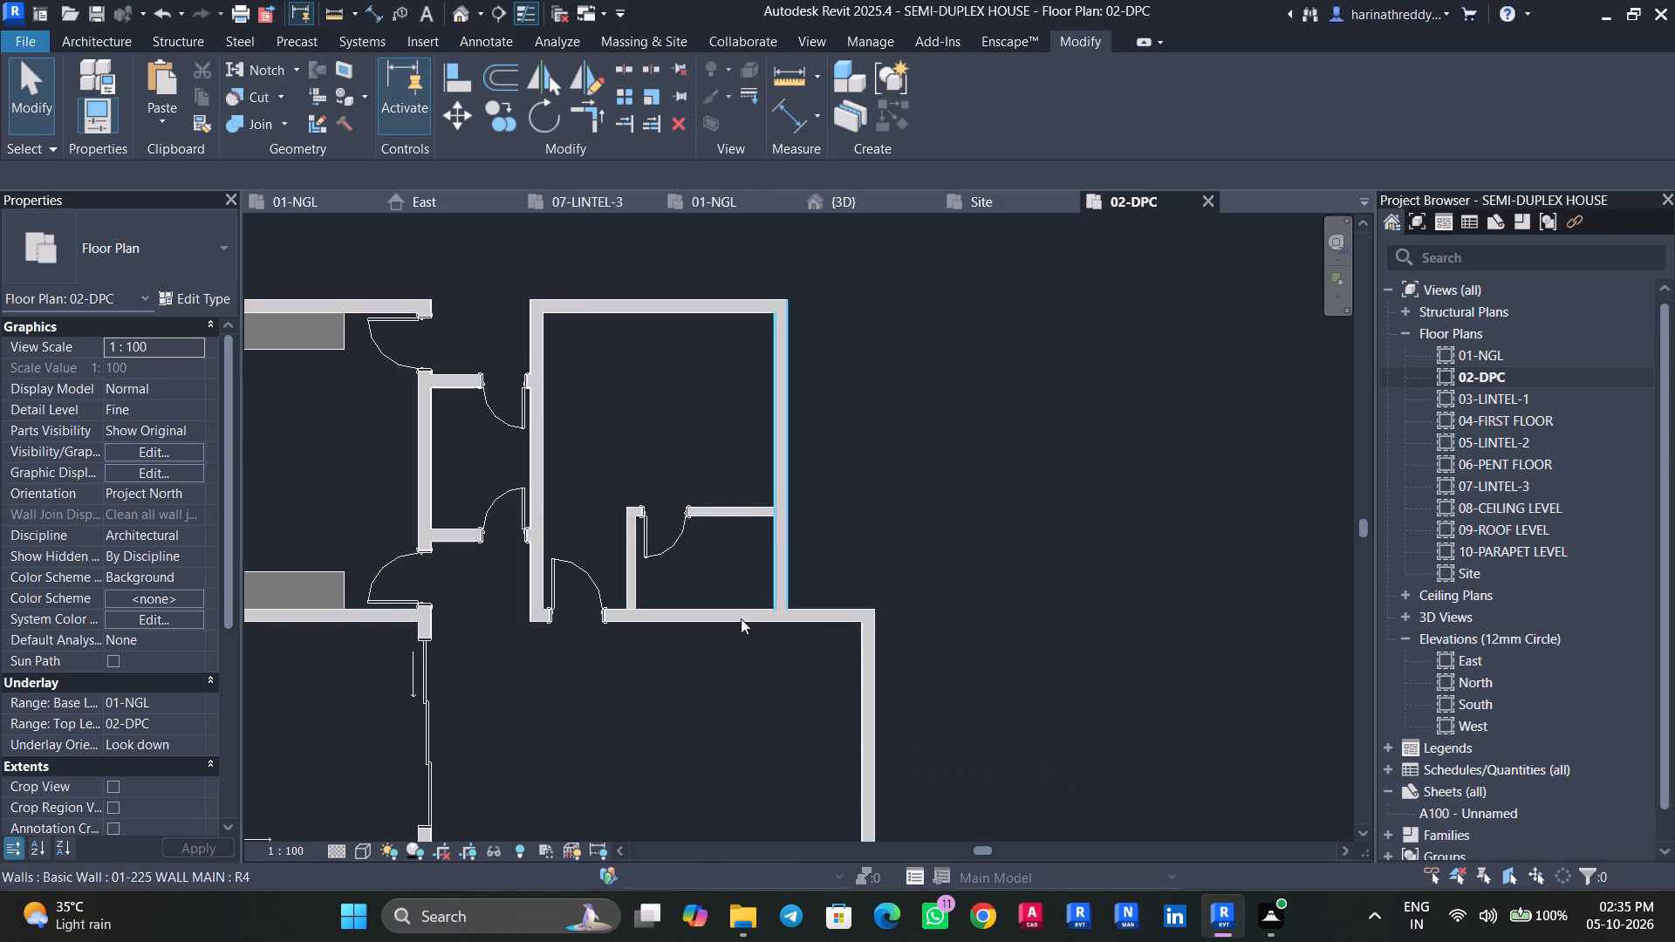
# Inspect the filled walls around the northern rooms and reapply the Fine detail level to the 02-DPC view.
pyautogui.scroll(11, 654, 640)
pyautogui.scroll(-14, 654, 640)
pyautogui.moveTo(651, 647); pyautogui.dragTo(953, 683, button='middle')
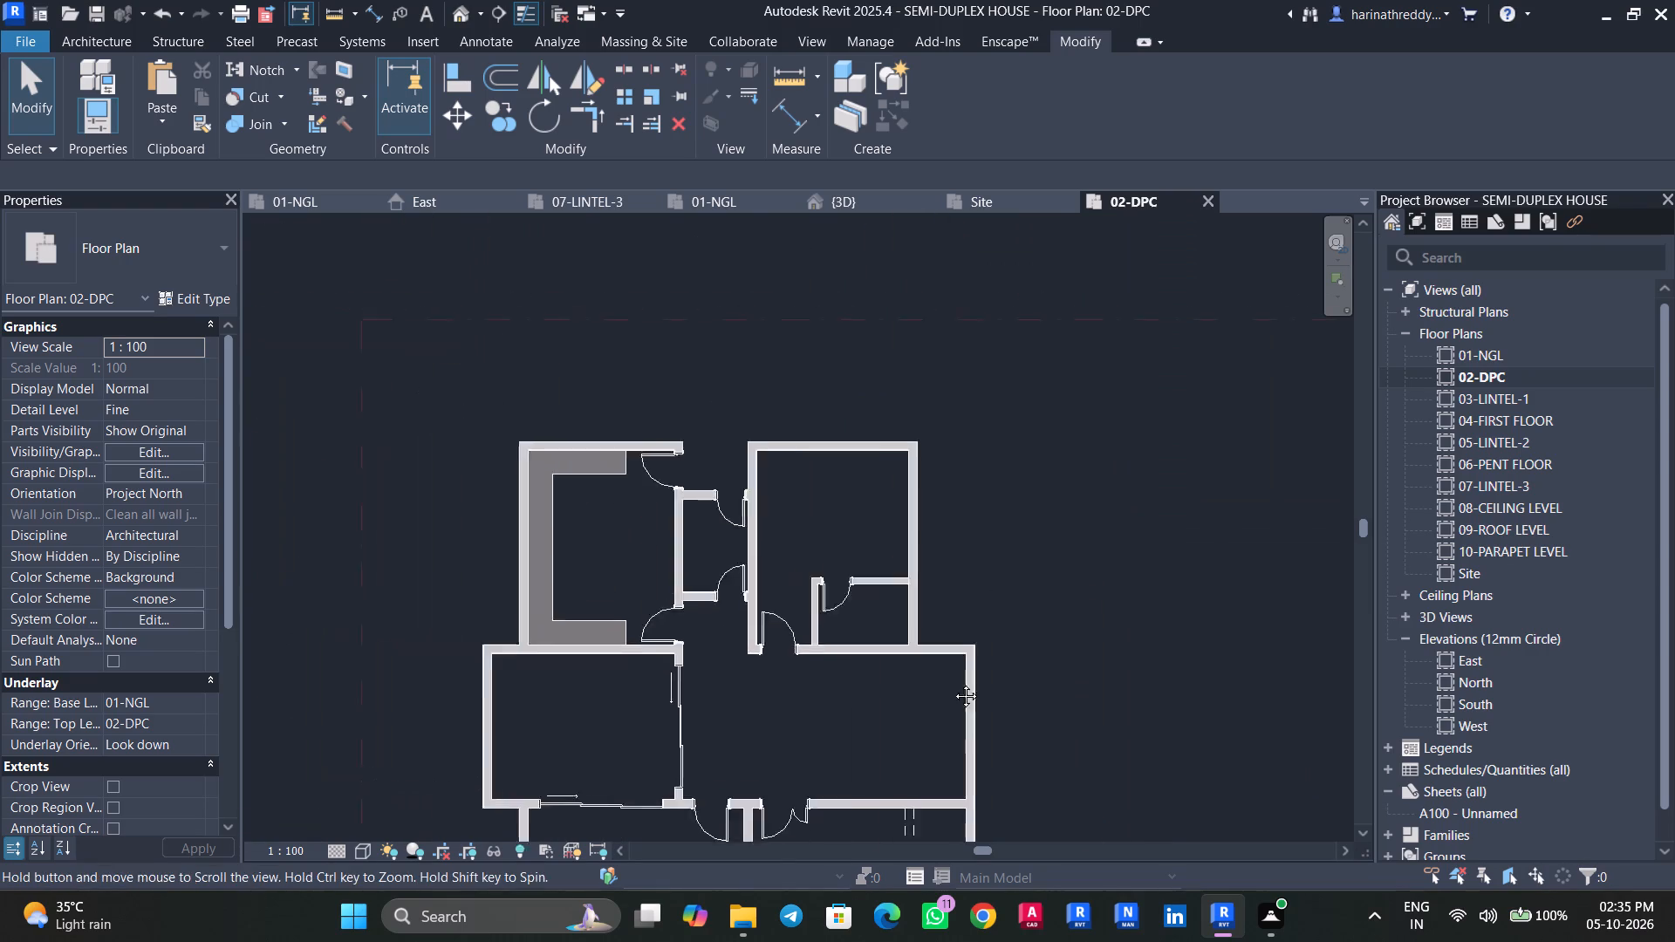
pyautogui.moveTo(953, 683); pyautogui.dragTo(1006, 686, button='middle')
pyautogui.scroll(1, 689, 687)
pyautogui.scroll(-1, 690, 687)
pyautogui.scroll(9, 690, 686)
pyautogui.moveTo(859, 729); pyautogui.dragTo(654, 587, button='middle')
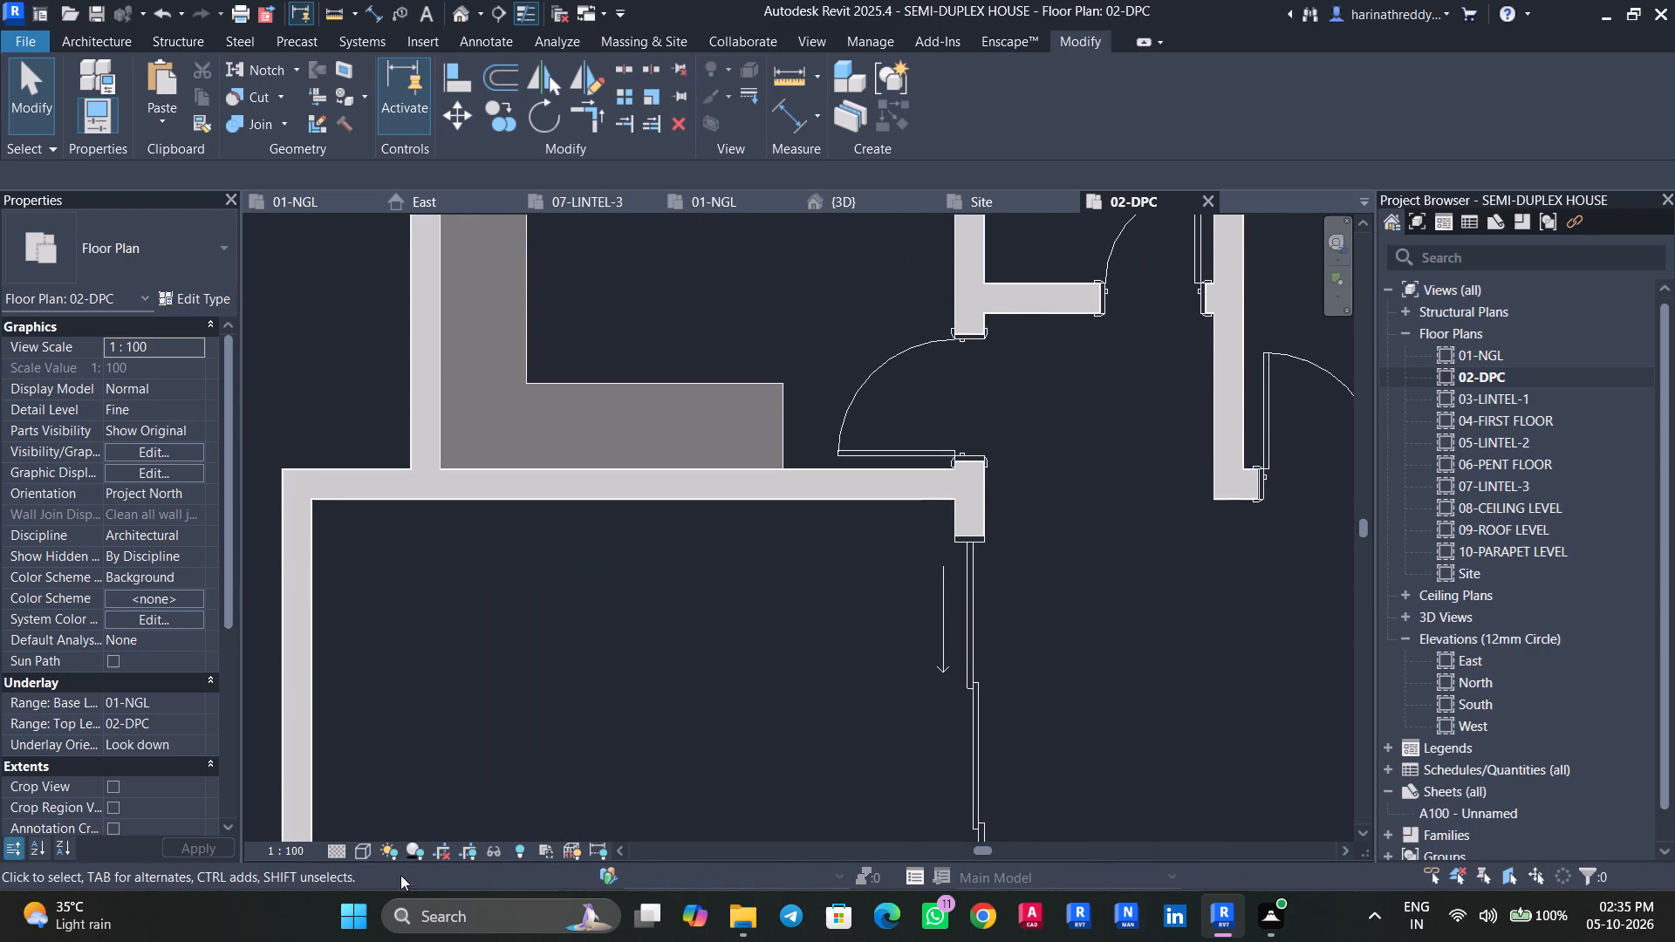
pyautogui.click(332, 850)
pyautogui.click(341, 837)
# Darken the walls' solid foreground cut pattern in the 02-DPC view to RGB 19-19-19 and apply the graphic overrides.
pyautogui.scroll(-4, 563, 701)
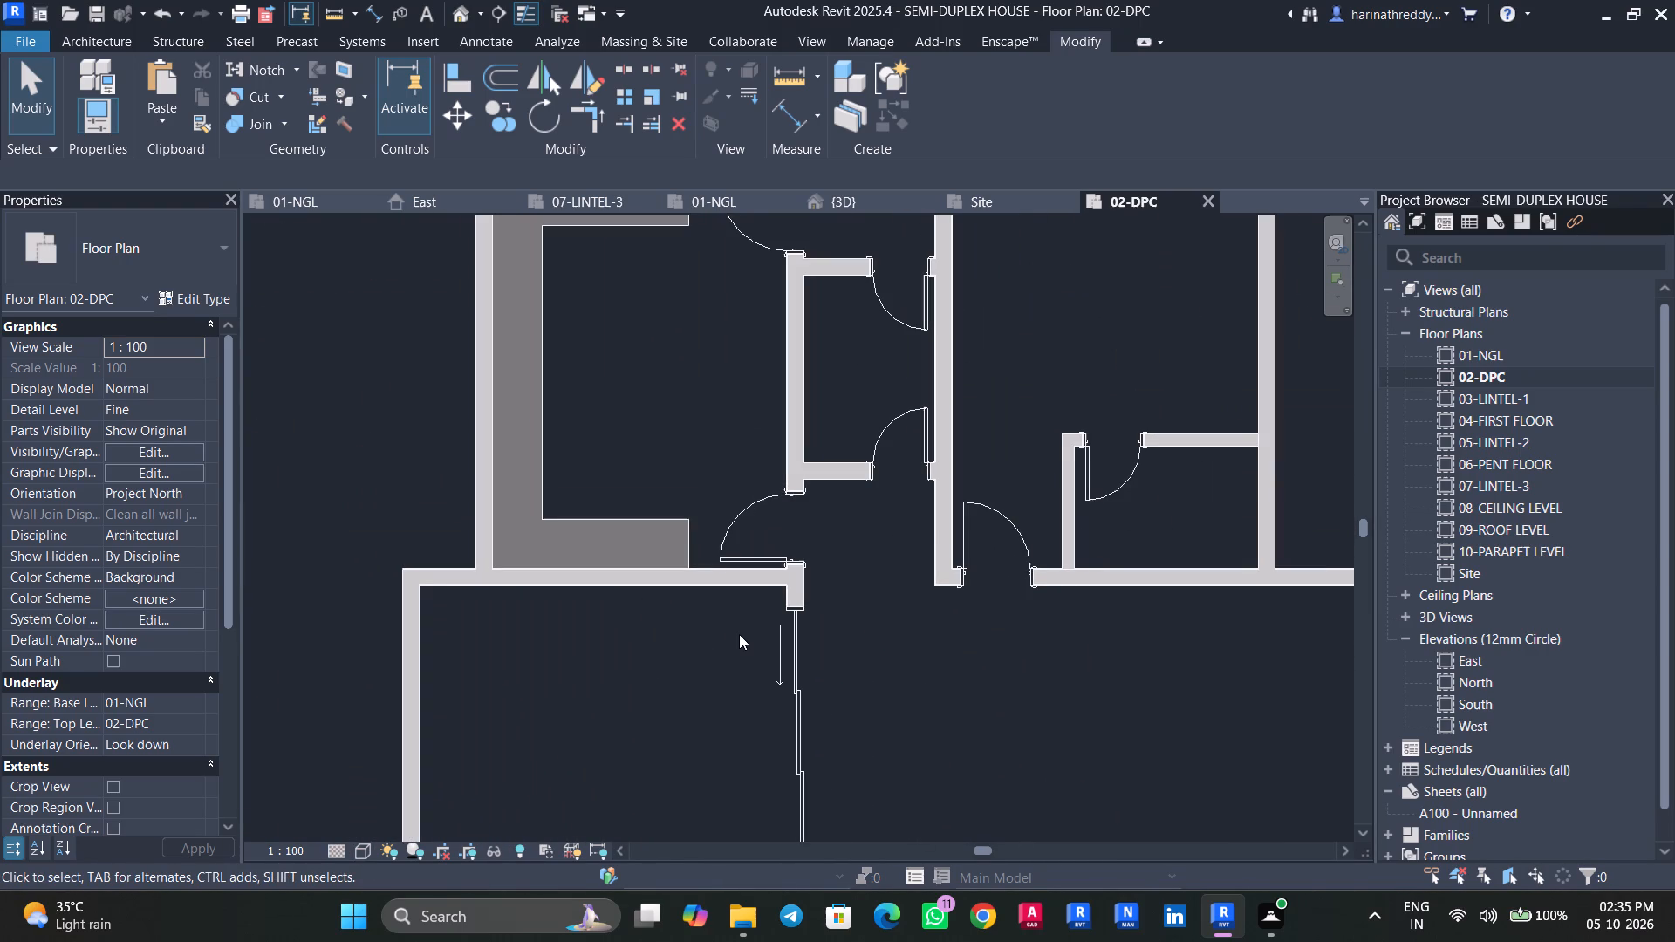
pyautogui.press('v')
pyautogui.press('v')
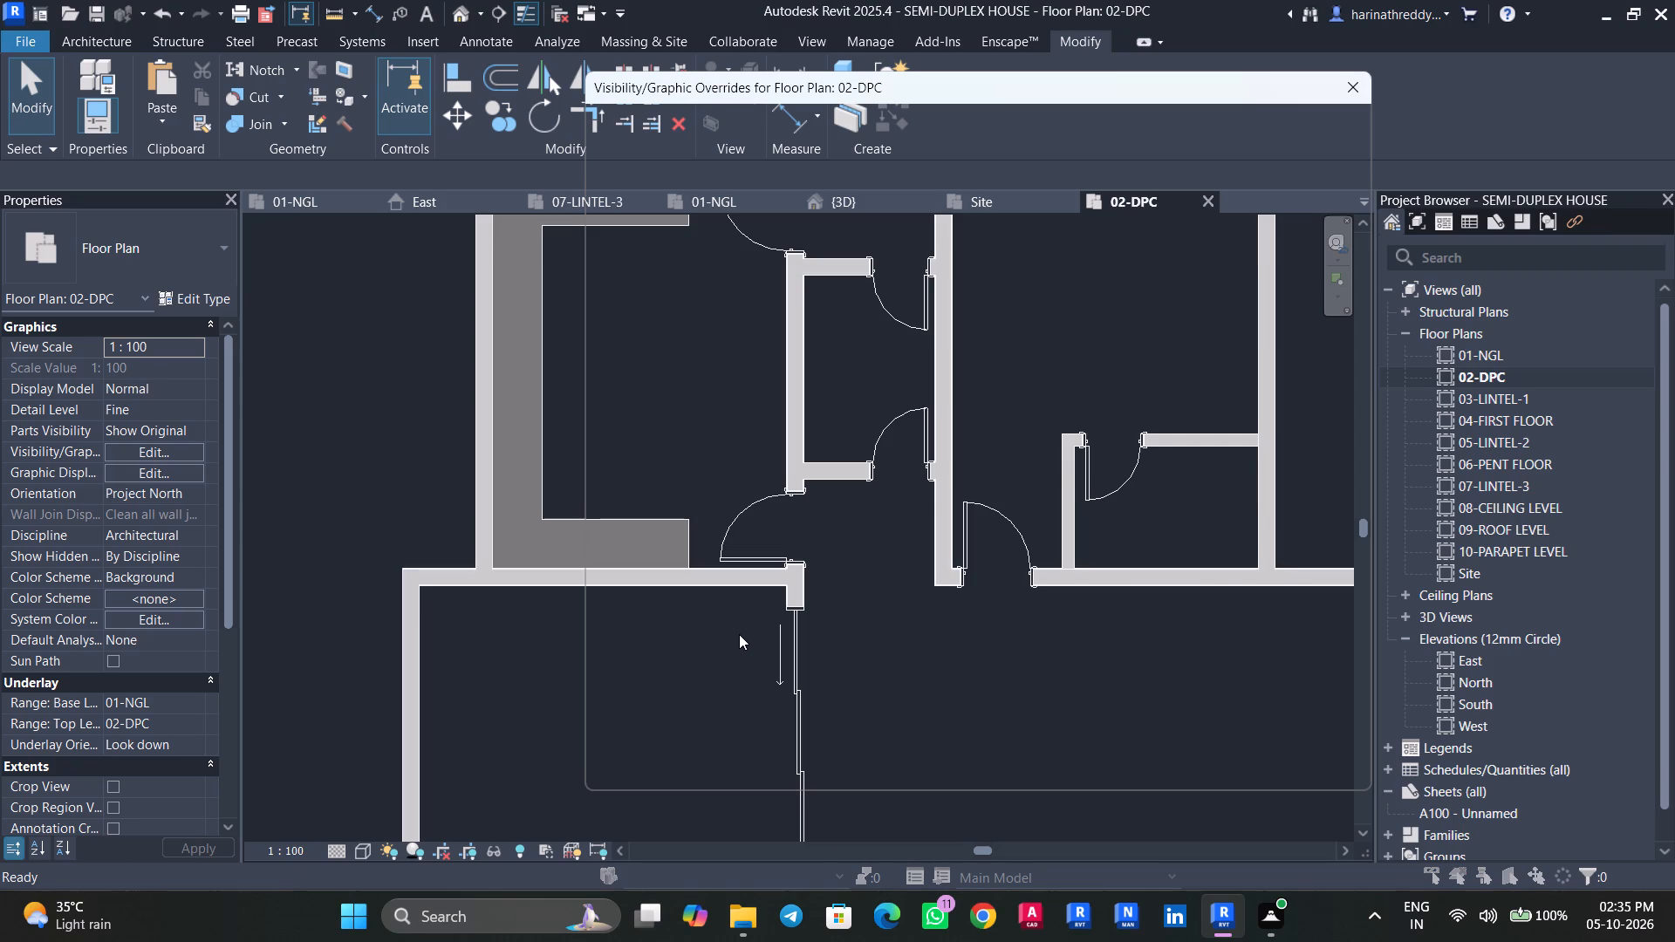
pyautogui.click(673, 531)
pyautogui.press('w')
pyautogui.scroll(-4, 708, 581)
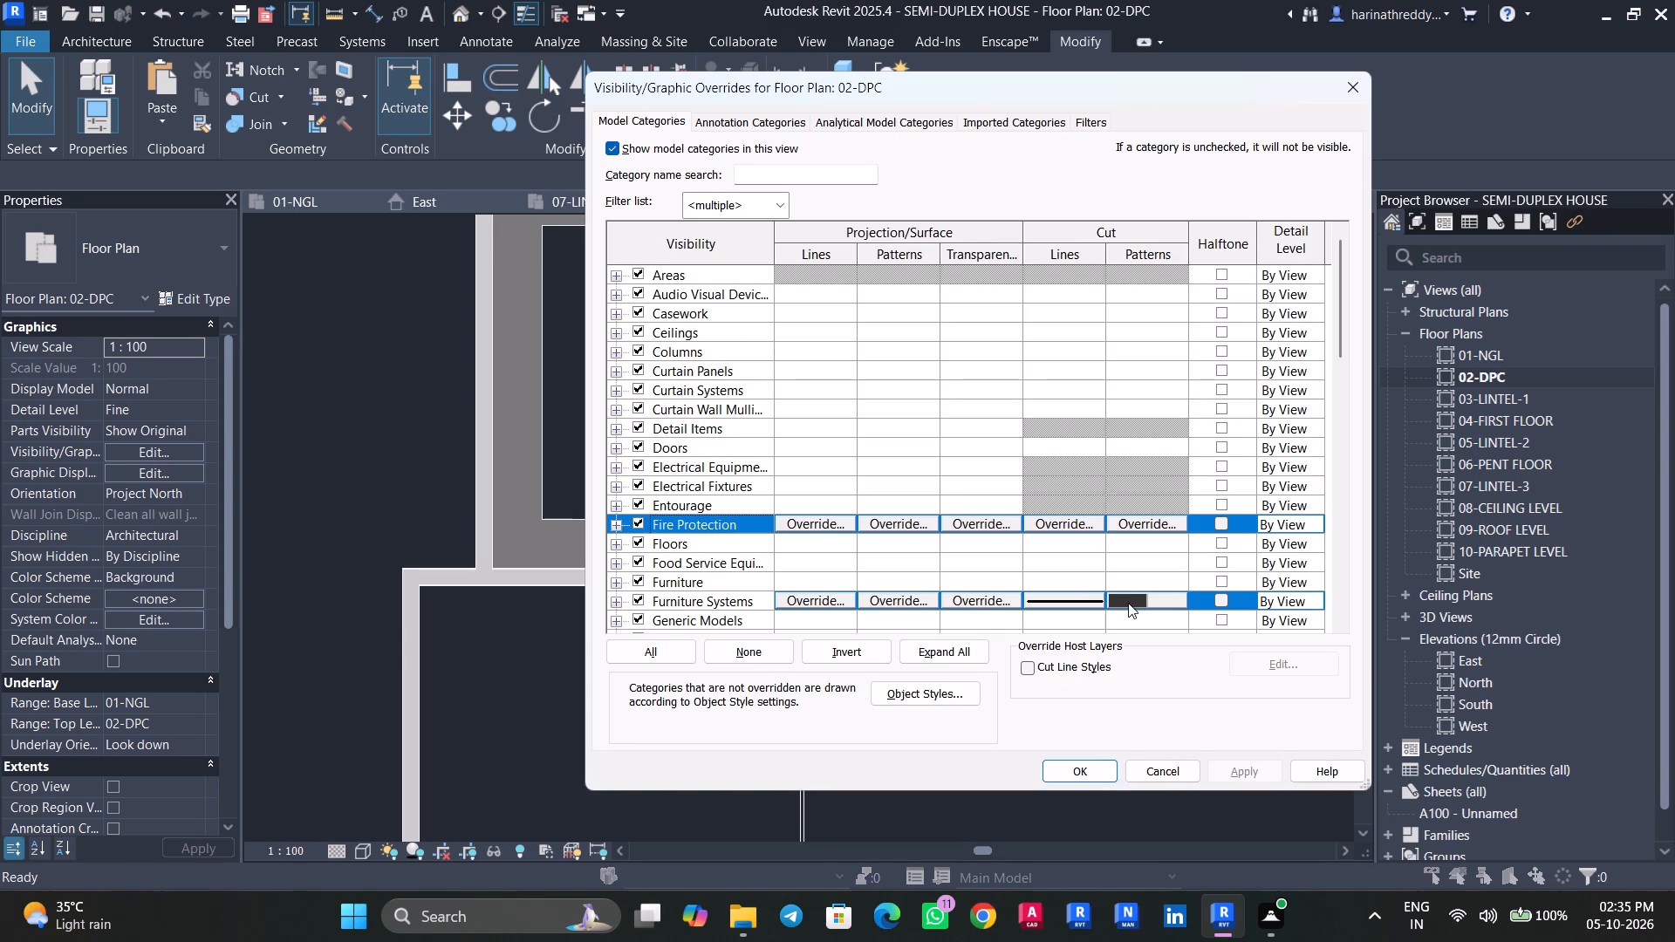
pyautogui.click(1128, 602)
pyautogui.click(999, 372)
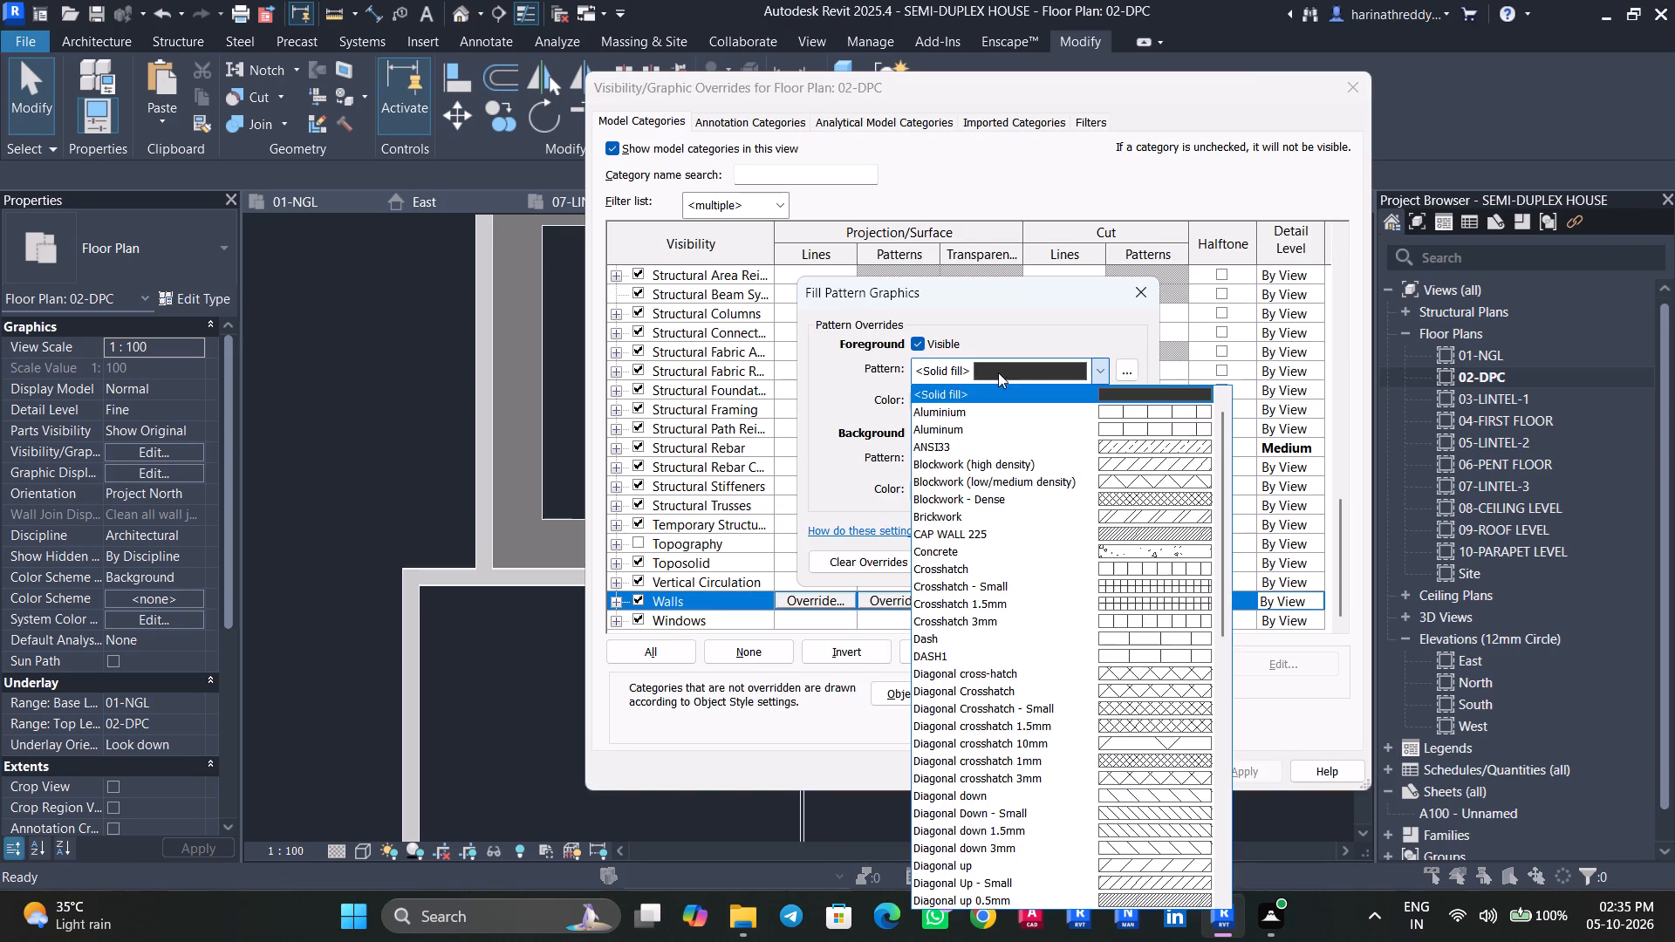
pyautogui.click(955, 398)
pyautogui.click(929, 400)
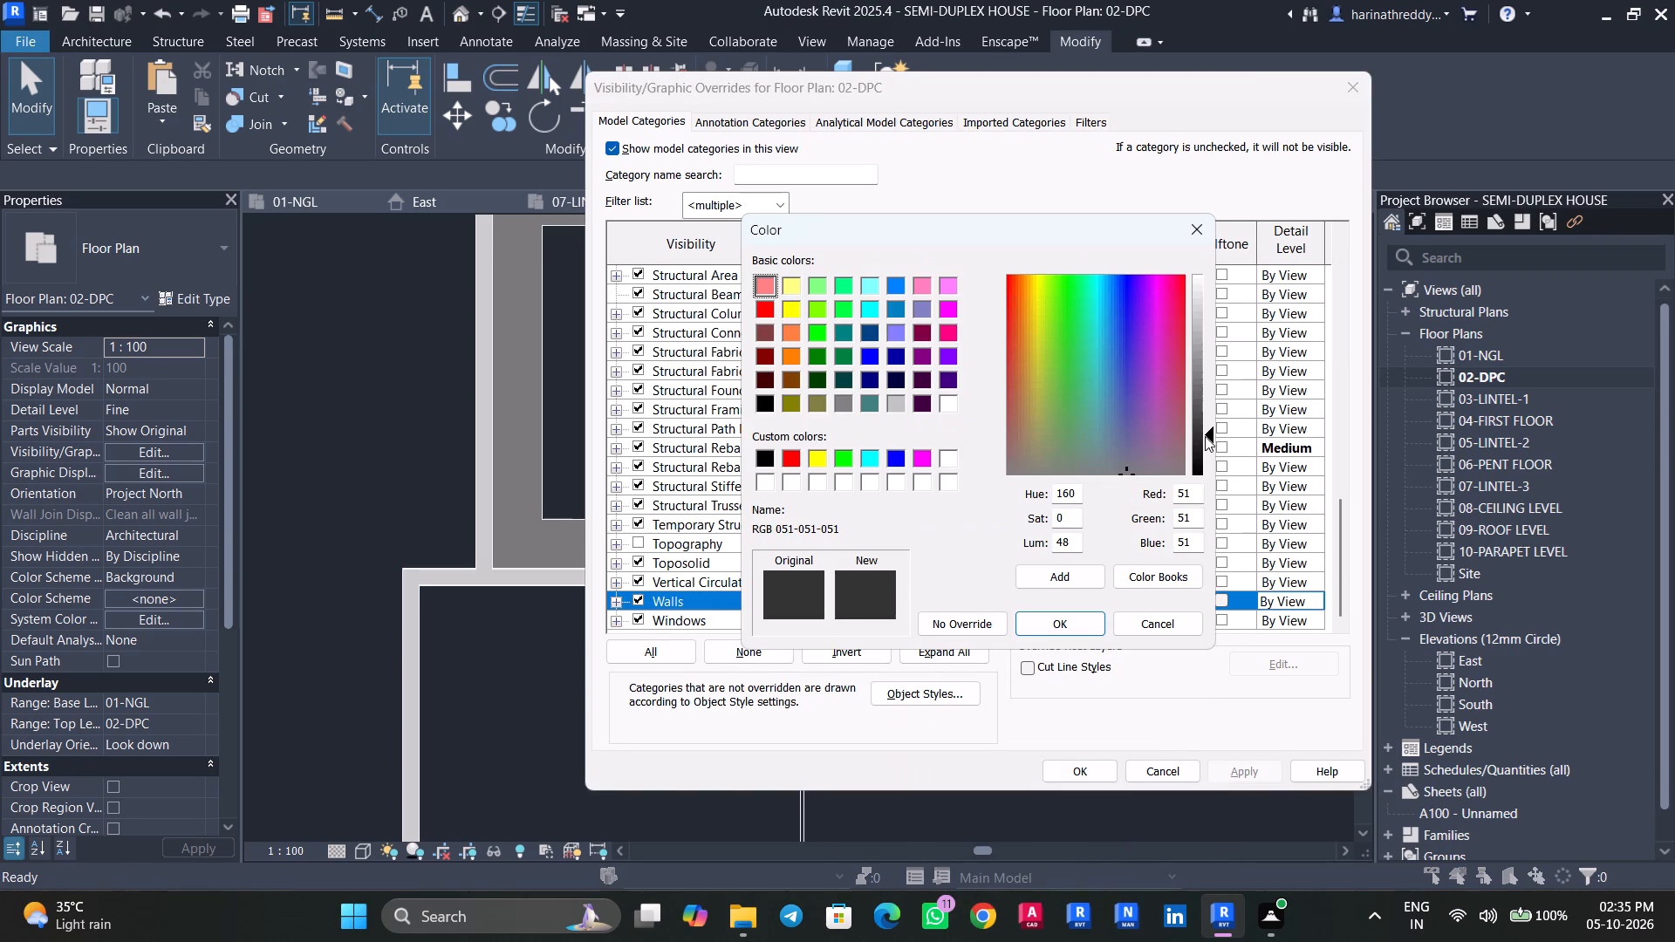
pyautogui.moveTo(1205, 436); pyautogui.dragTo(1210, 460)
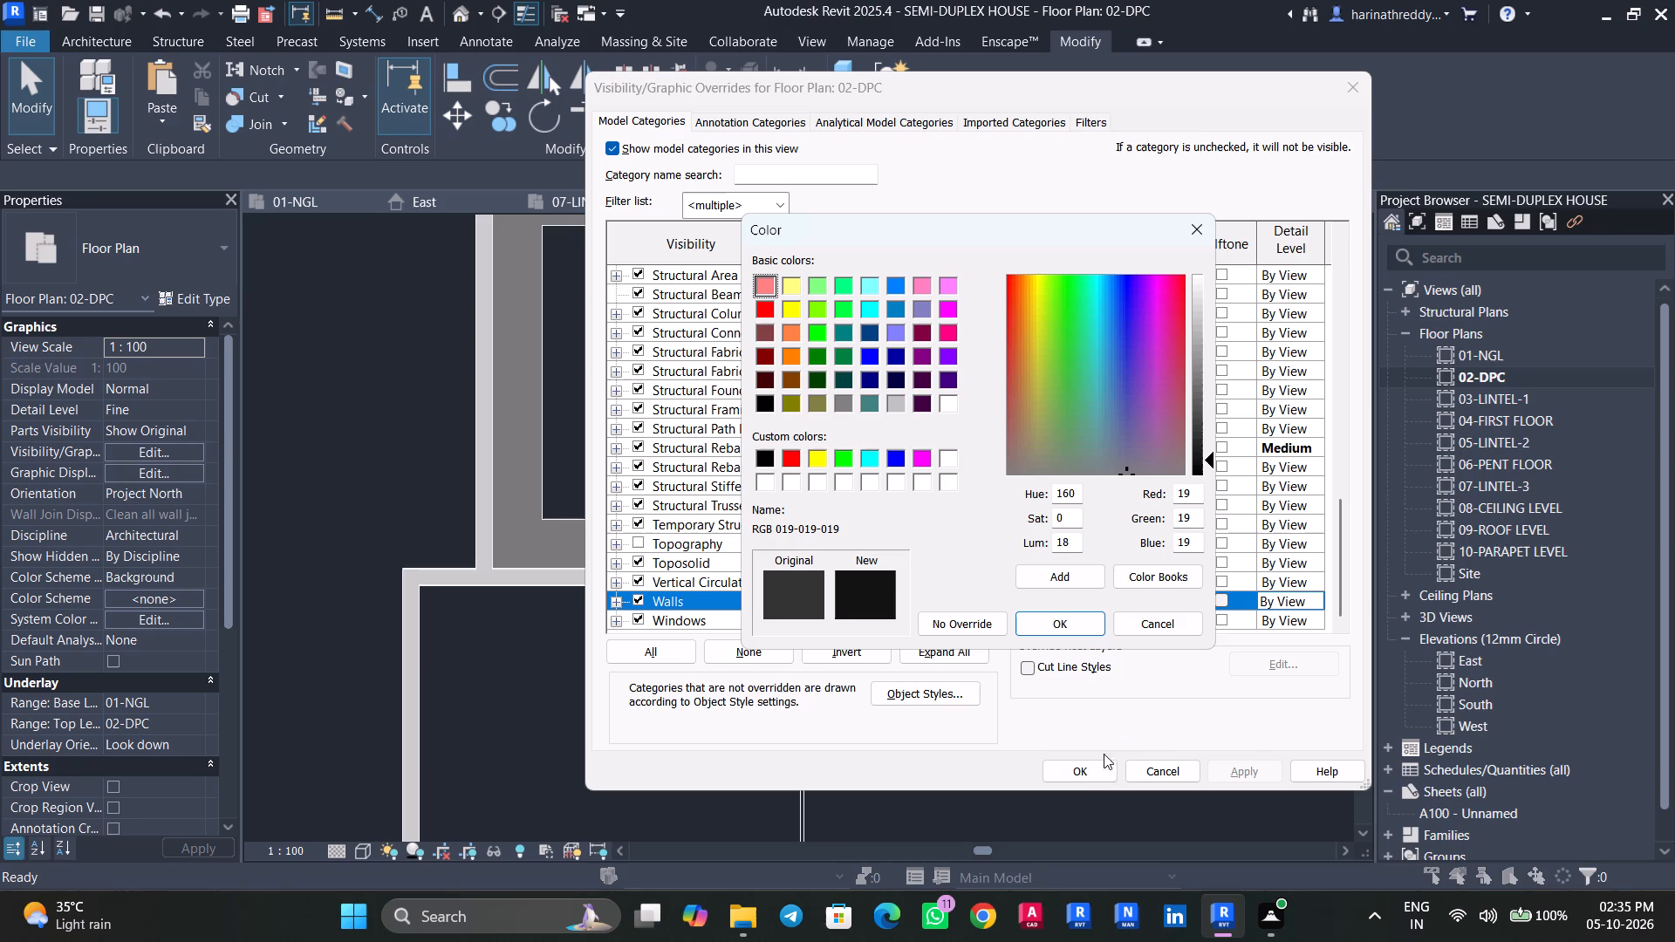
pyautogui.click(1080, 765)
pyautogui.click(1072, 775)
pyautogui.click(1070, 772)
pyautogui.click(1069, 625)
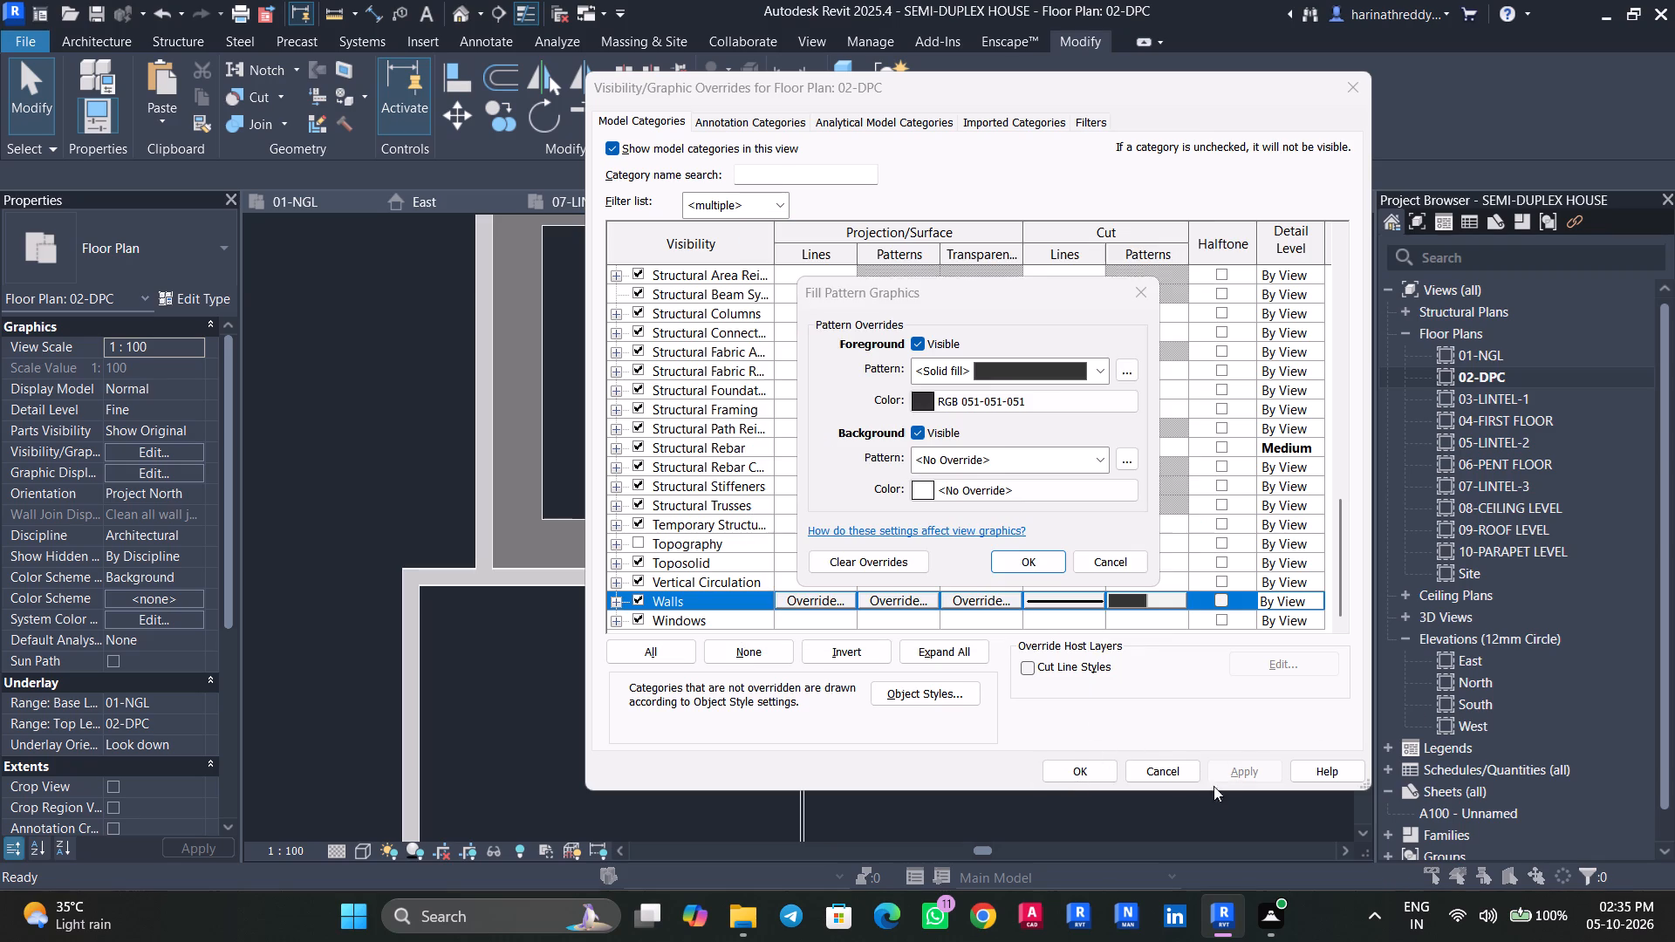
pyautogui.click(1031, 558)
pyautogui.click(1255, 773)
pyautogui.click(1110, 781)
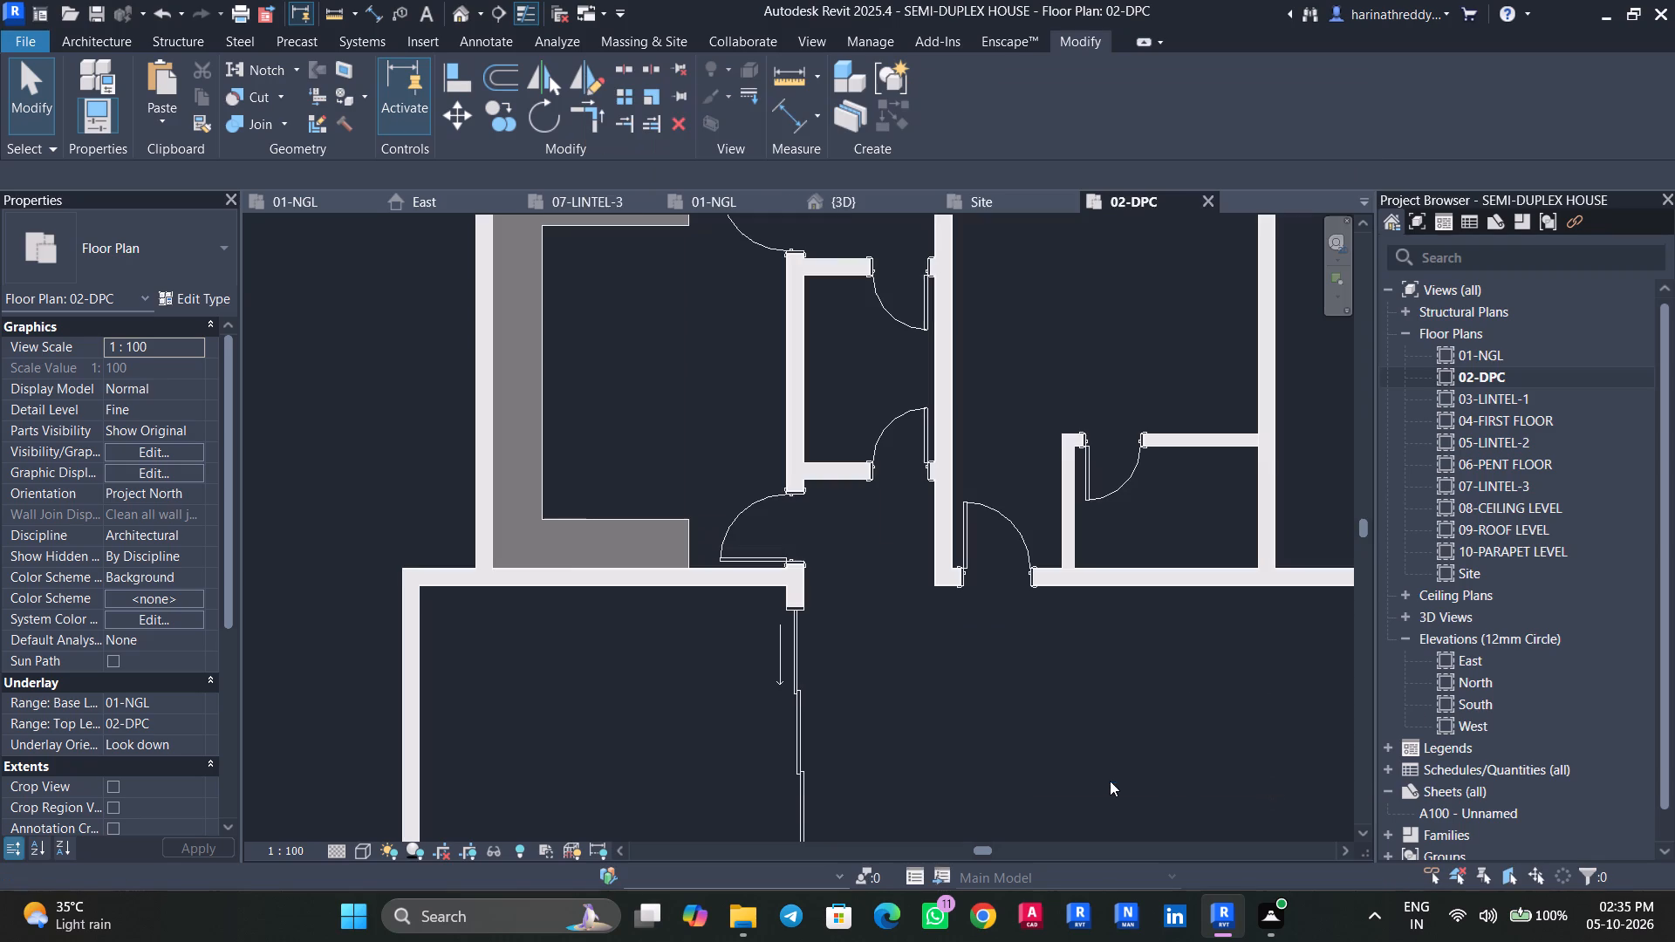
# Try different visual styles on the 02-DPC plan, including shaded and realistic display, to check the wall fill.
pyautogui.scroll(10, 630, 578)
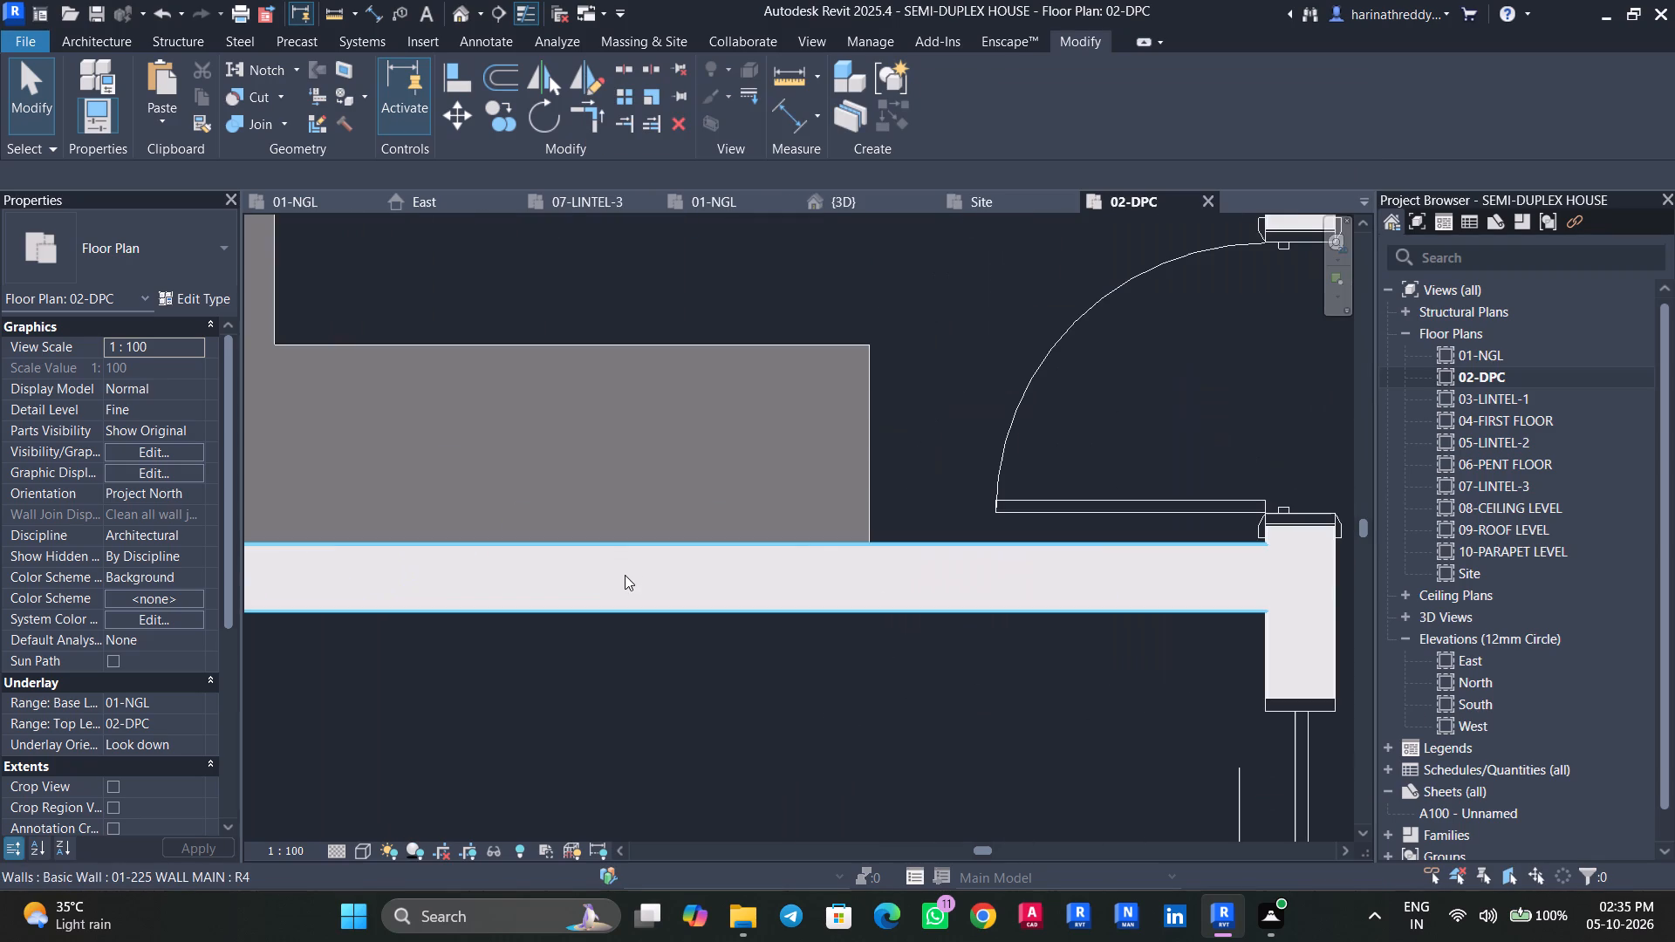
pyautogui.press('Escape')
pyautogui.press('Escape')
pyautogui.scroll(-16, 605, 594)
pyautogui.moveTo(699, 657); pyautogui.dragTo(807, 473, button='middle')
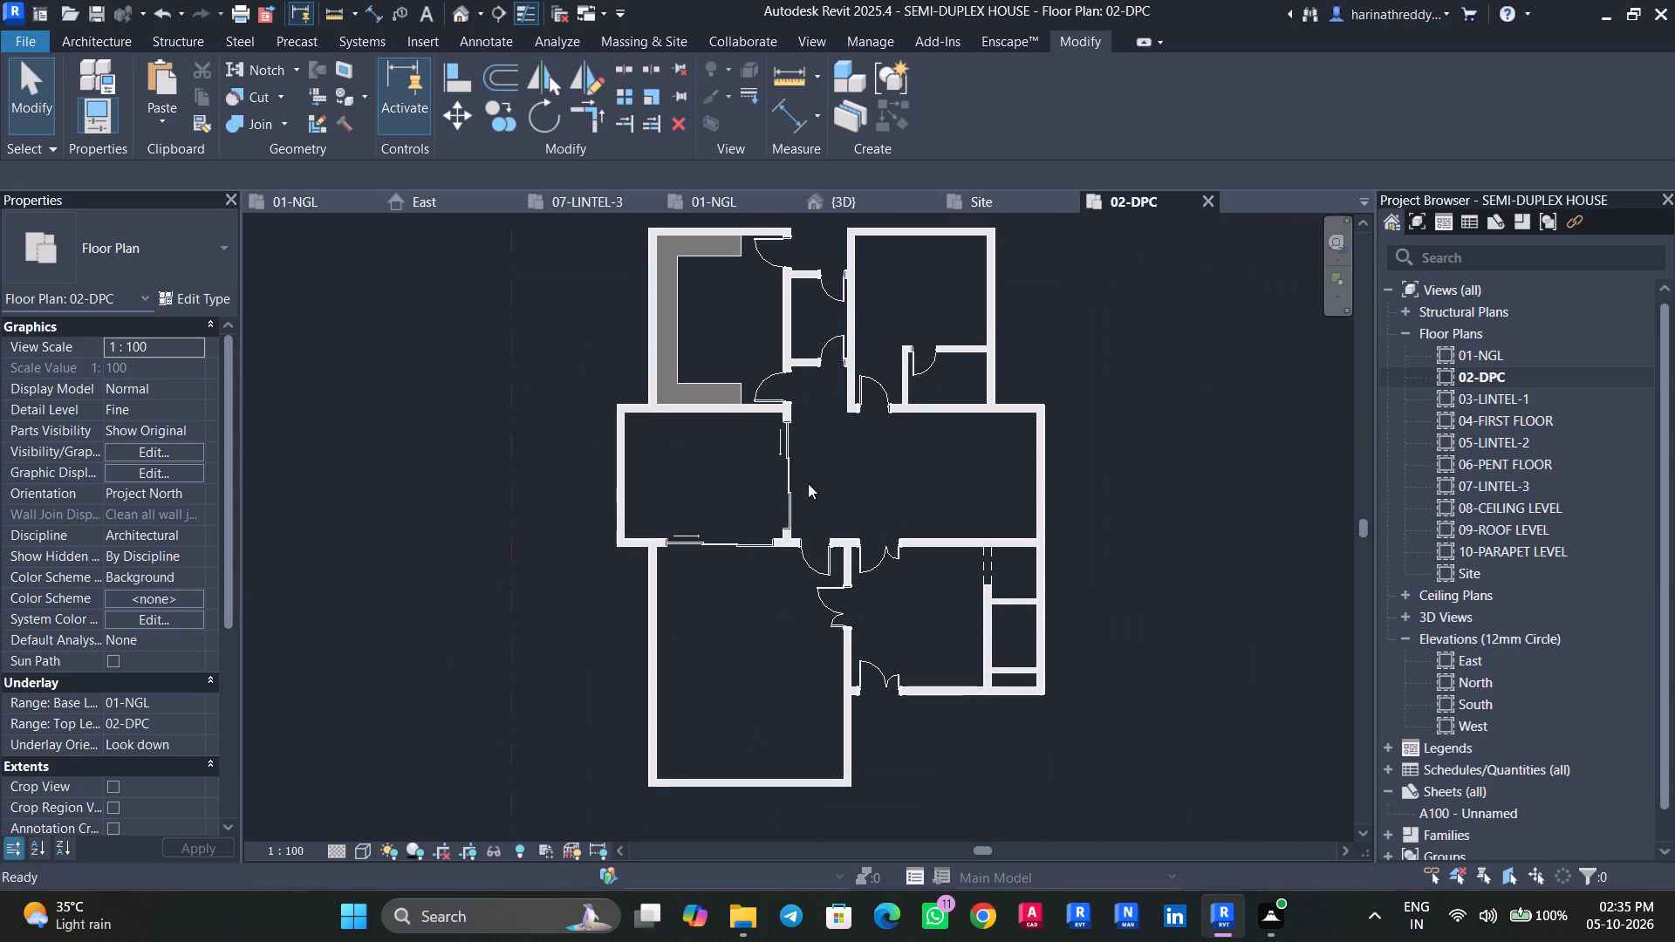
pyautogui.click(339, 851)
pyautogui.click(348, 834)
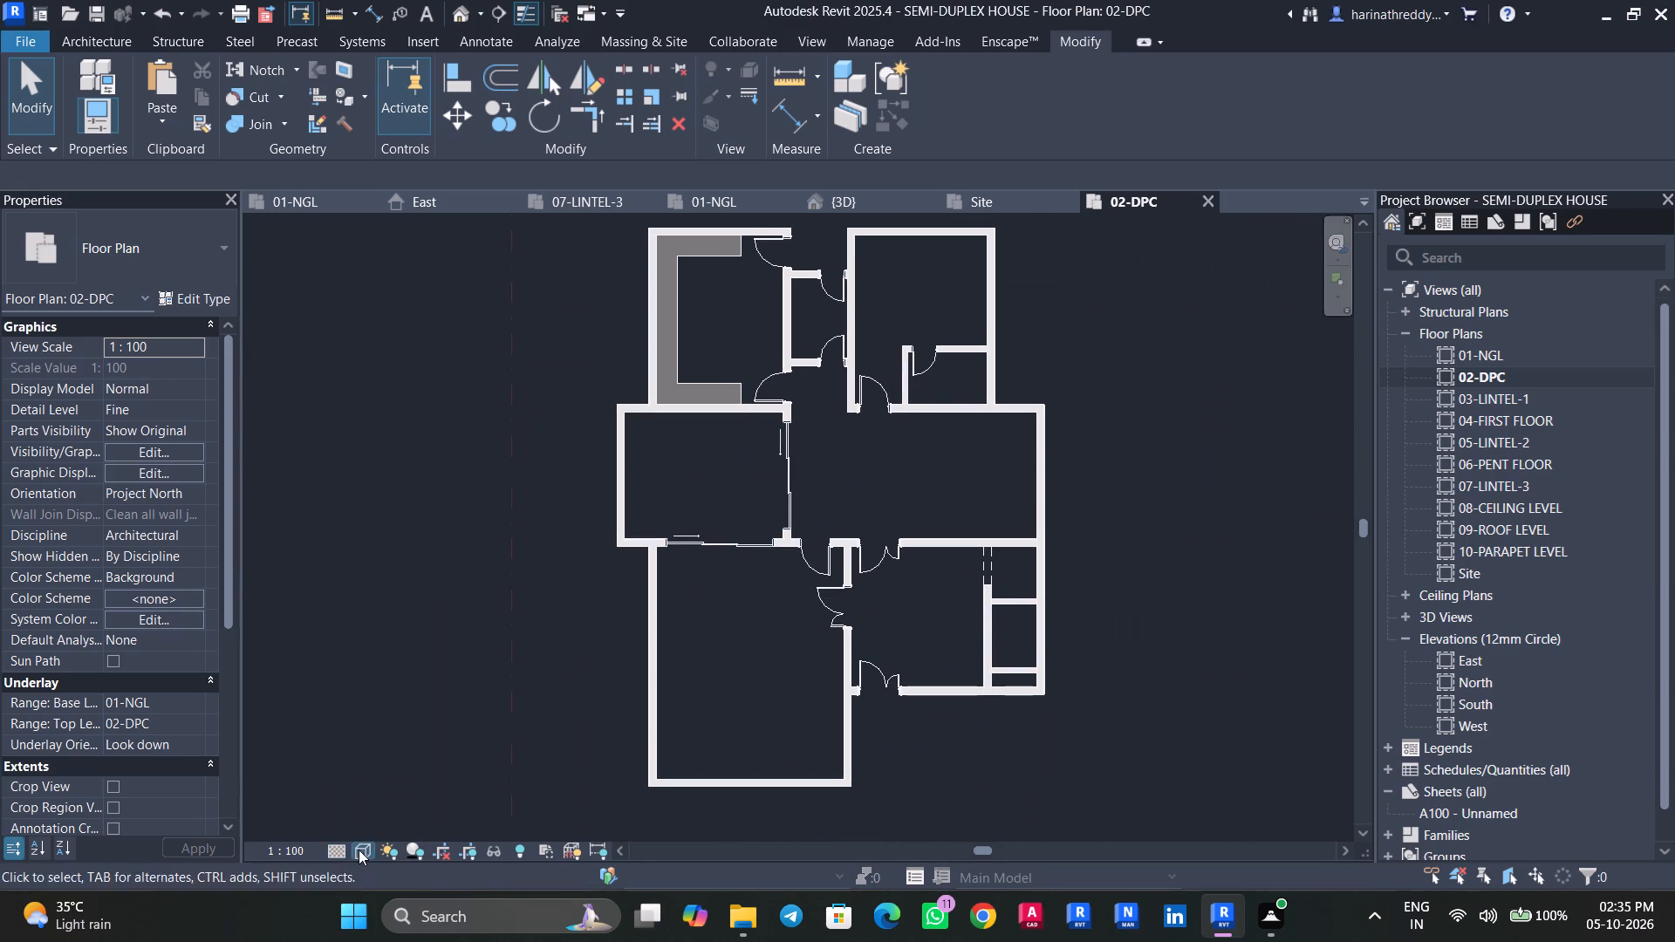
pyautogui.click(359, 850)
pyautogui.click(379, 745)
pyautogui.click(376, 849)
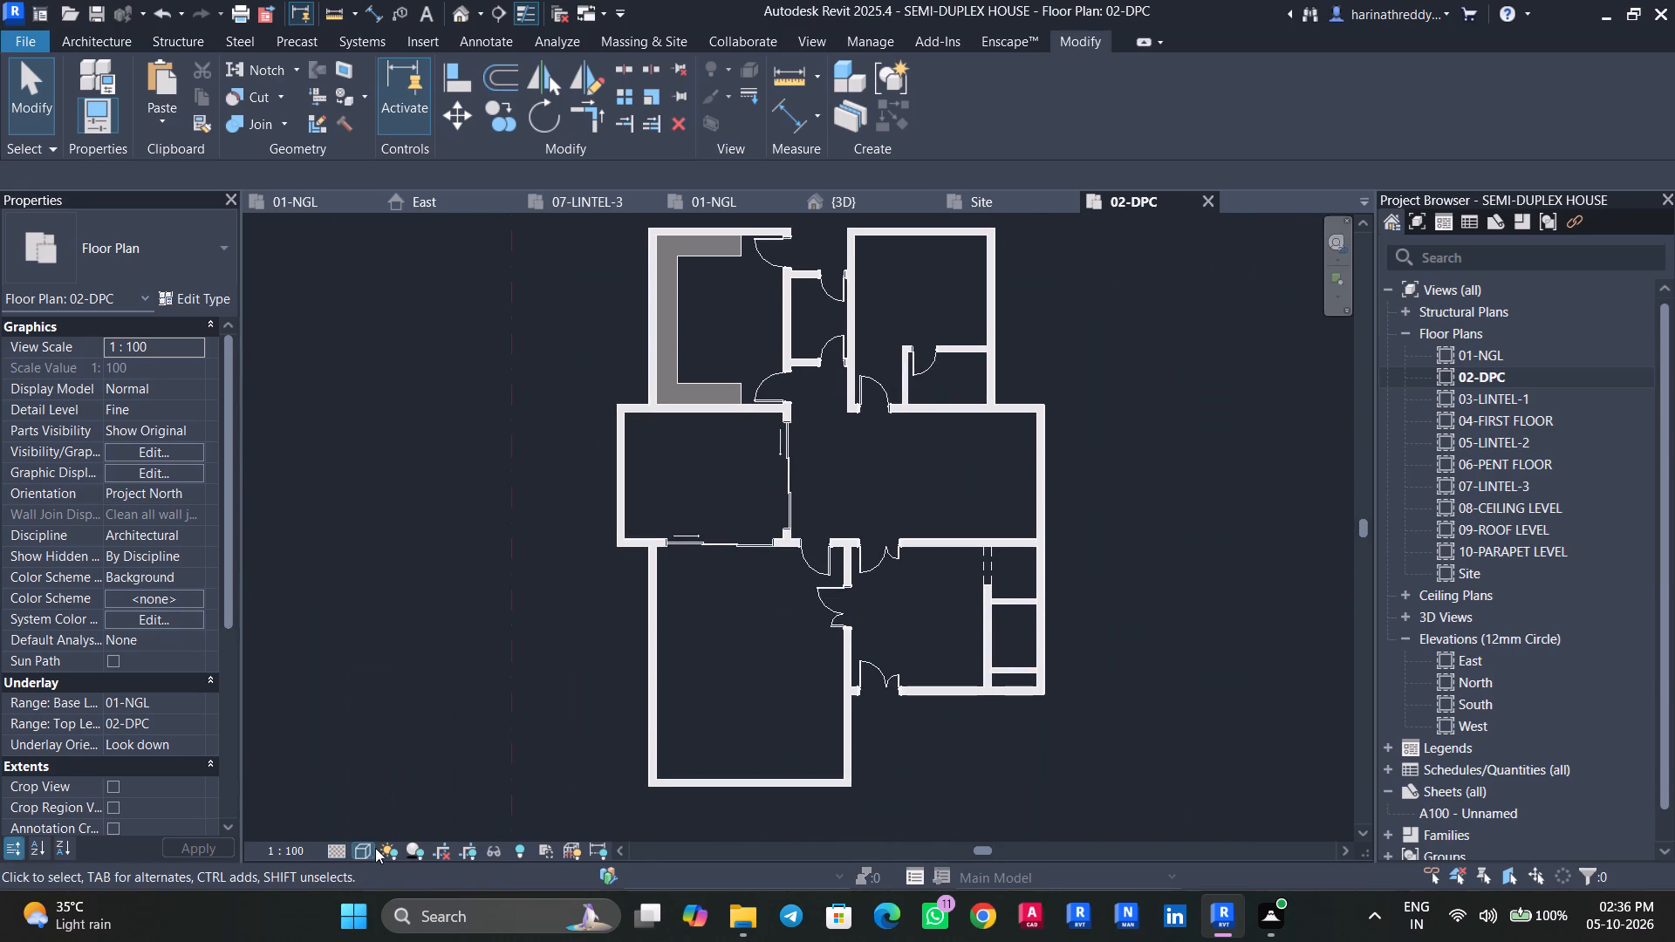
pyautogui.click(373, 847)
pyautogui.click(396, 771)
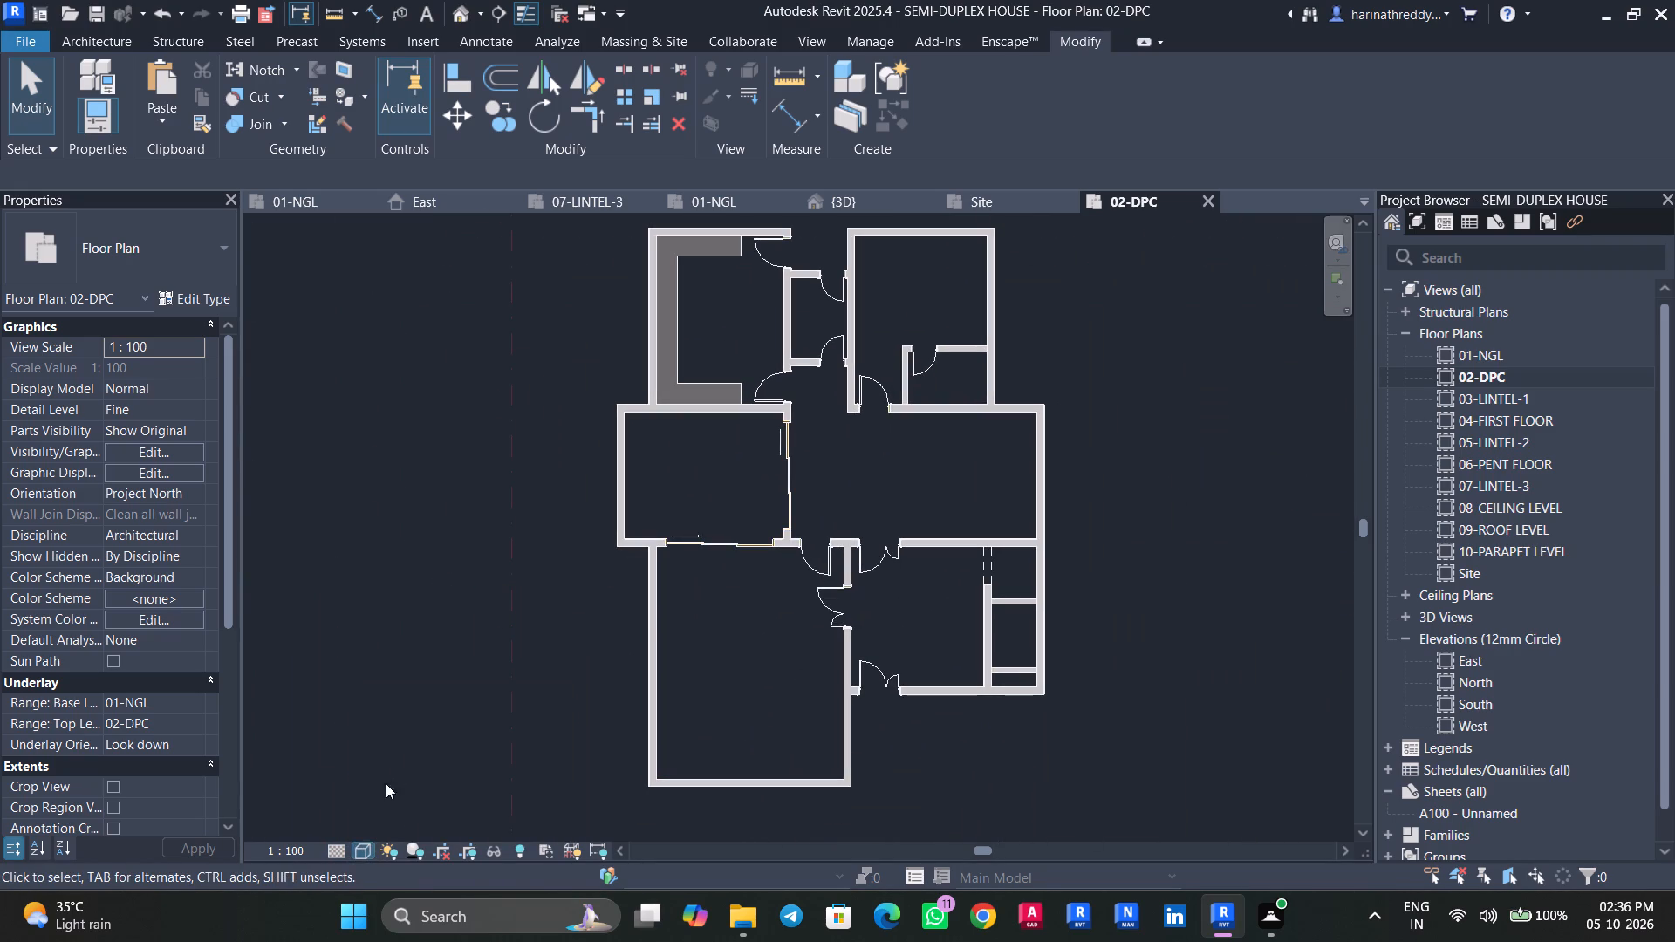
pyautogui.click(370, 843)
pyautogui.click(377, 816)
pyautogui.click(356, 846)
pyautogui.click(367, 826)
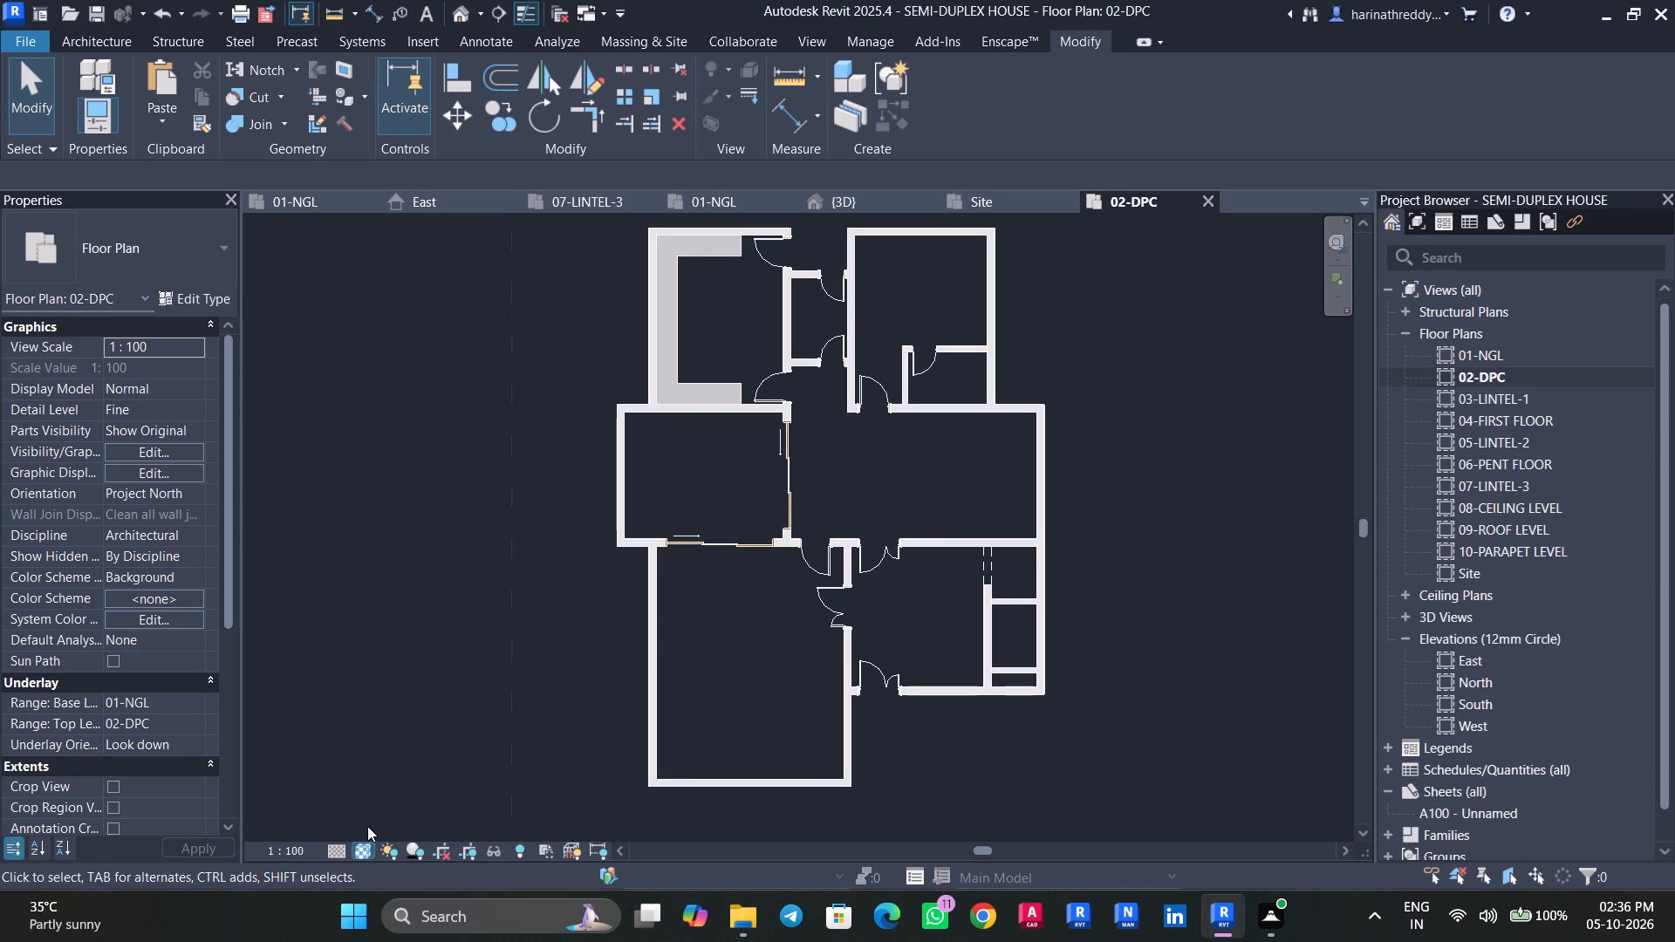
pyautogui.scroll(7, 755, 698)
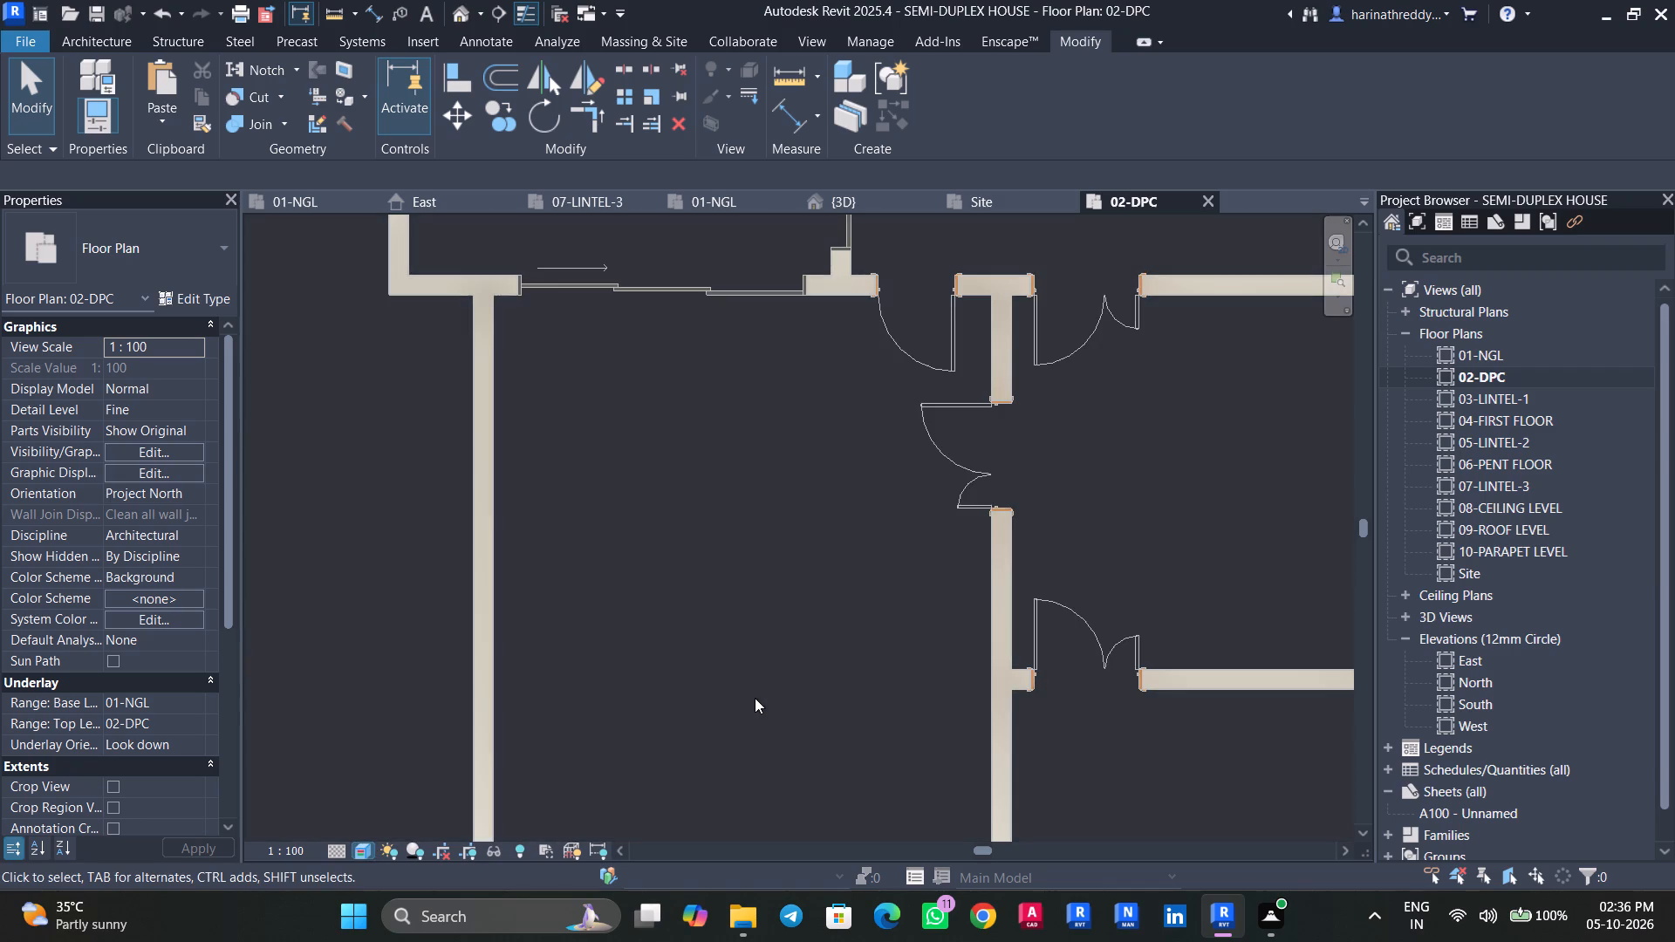
# Set the 02-DPC view's visual style to Wireframe.
pyautogui.click(372, 849)
pyautogui.click(401, 712)
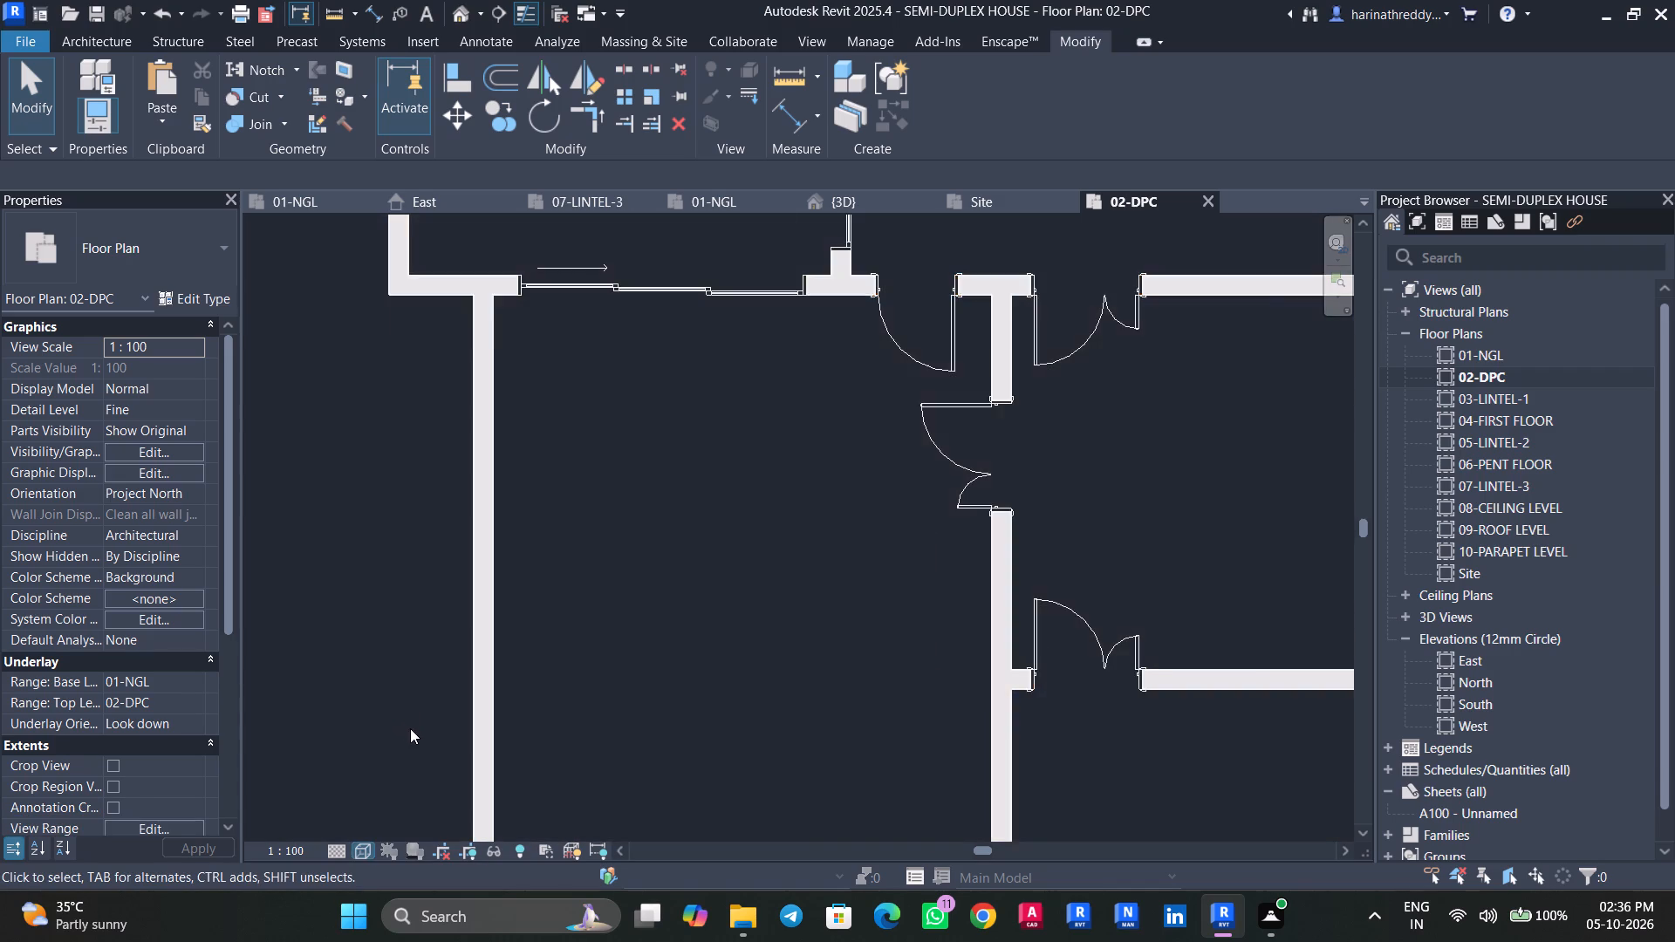
# Examine the wall fill around the central rooms and the wall junction beside the horizontal sliding door.
pyautogui.scroll(-12, 410, 728)
pyautogui.moveTo(471, 727); pyautogui.dragTo(529, 772, button='middle')
pyautogui.scroll(1, 496, 686)
pyautogui.scroll(-1, 496, 686)
pyautogui.scroll(6, 496, 686)
pyautogui.scroll(-1, 496, 686)
pyautogui.scroll(7, 496, 686)
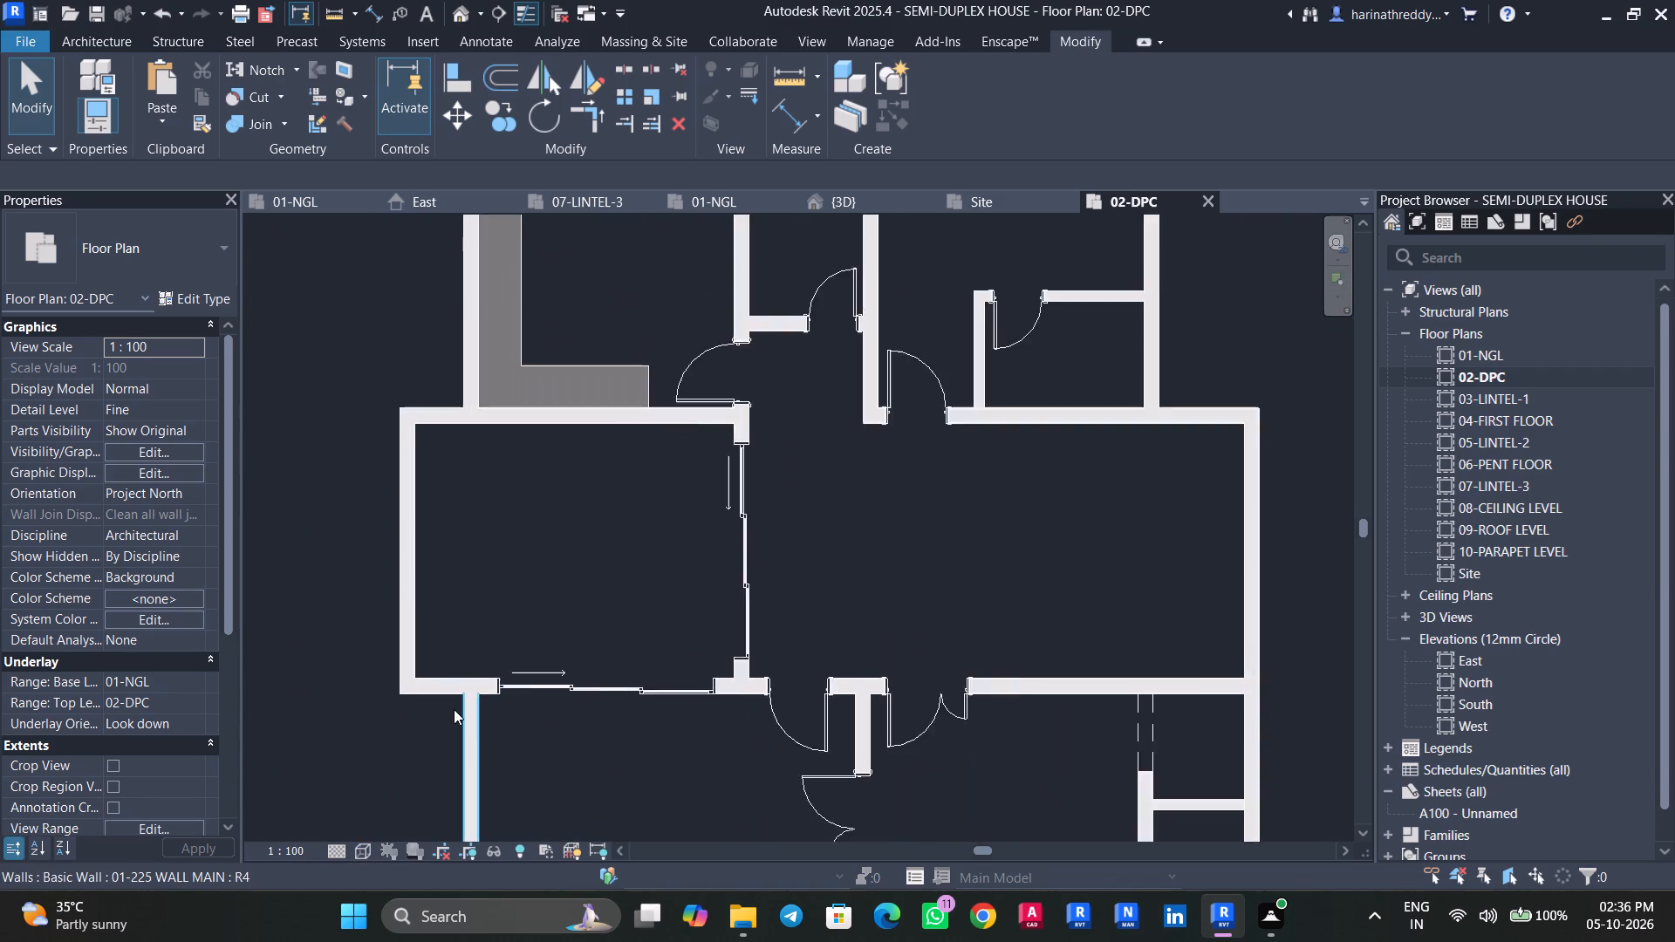
pyautogui.scroll(1, 454, 709)
pyautogui.scroll(-1, 454, 709)
pyautogui.scroll(8, 454, 709)
pyautogui.scroll(-1, 453, 710)
pyautogui.scroll(1, 453, 710)
pyautogui.scroll(-1, 453, 710)
pyautogui.scroll(5, 453, 710)
pyautogui.click(547, 686)
pyautogui.click(564, 682)
pyautogui.press('Escape')
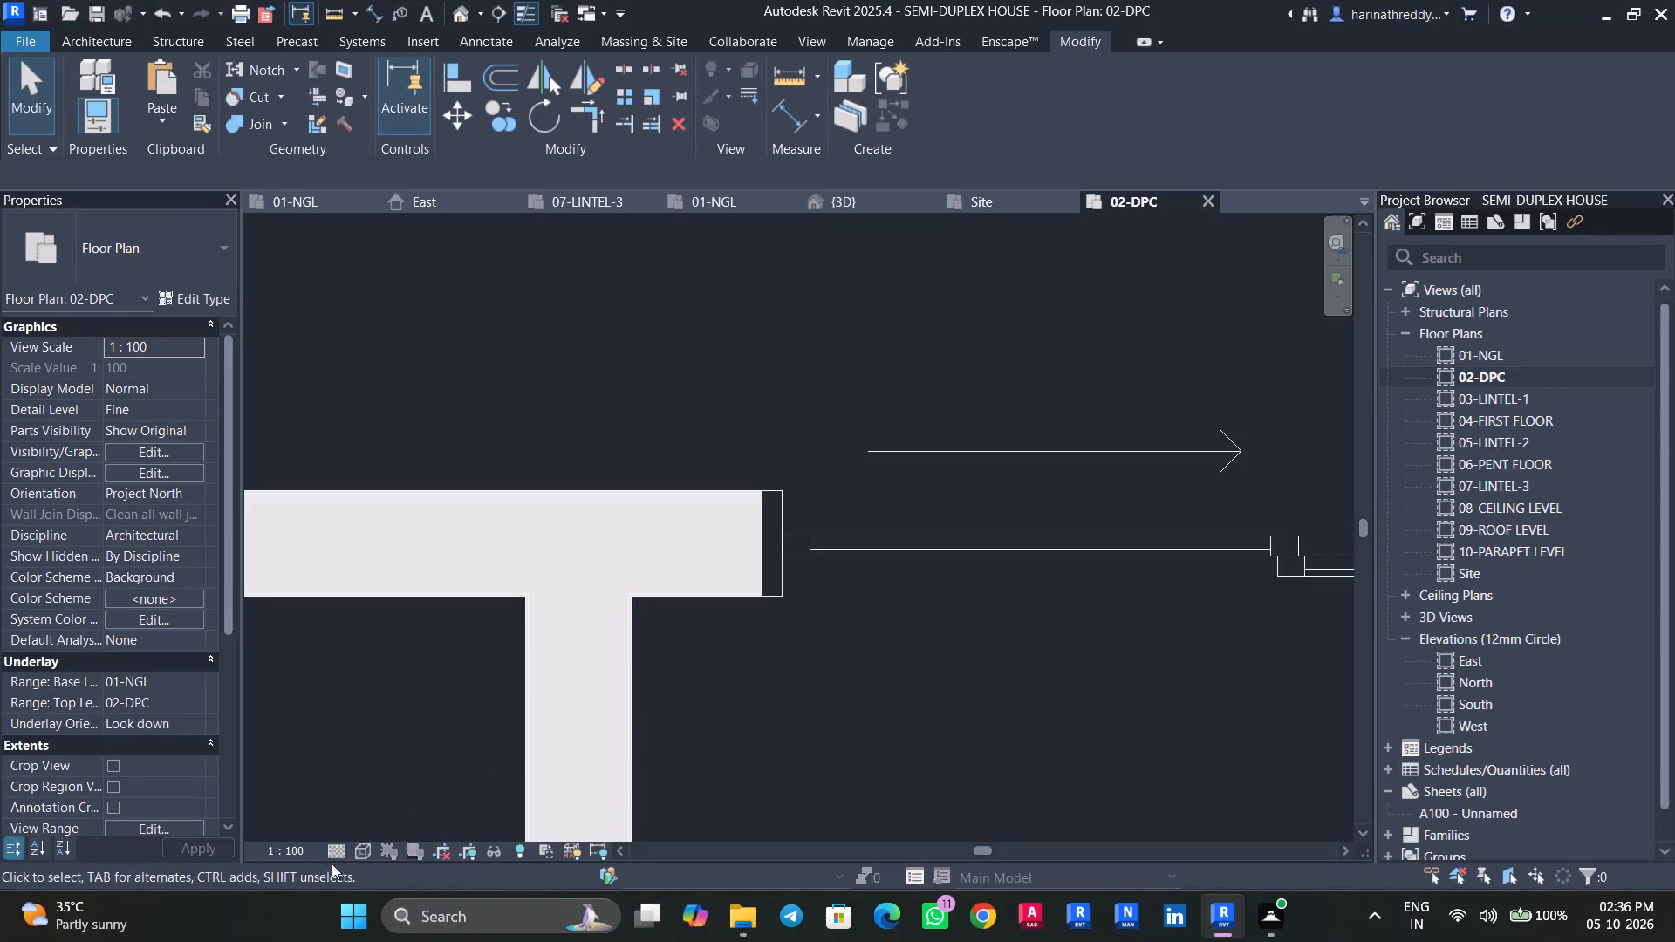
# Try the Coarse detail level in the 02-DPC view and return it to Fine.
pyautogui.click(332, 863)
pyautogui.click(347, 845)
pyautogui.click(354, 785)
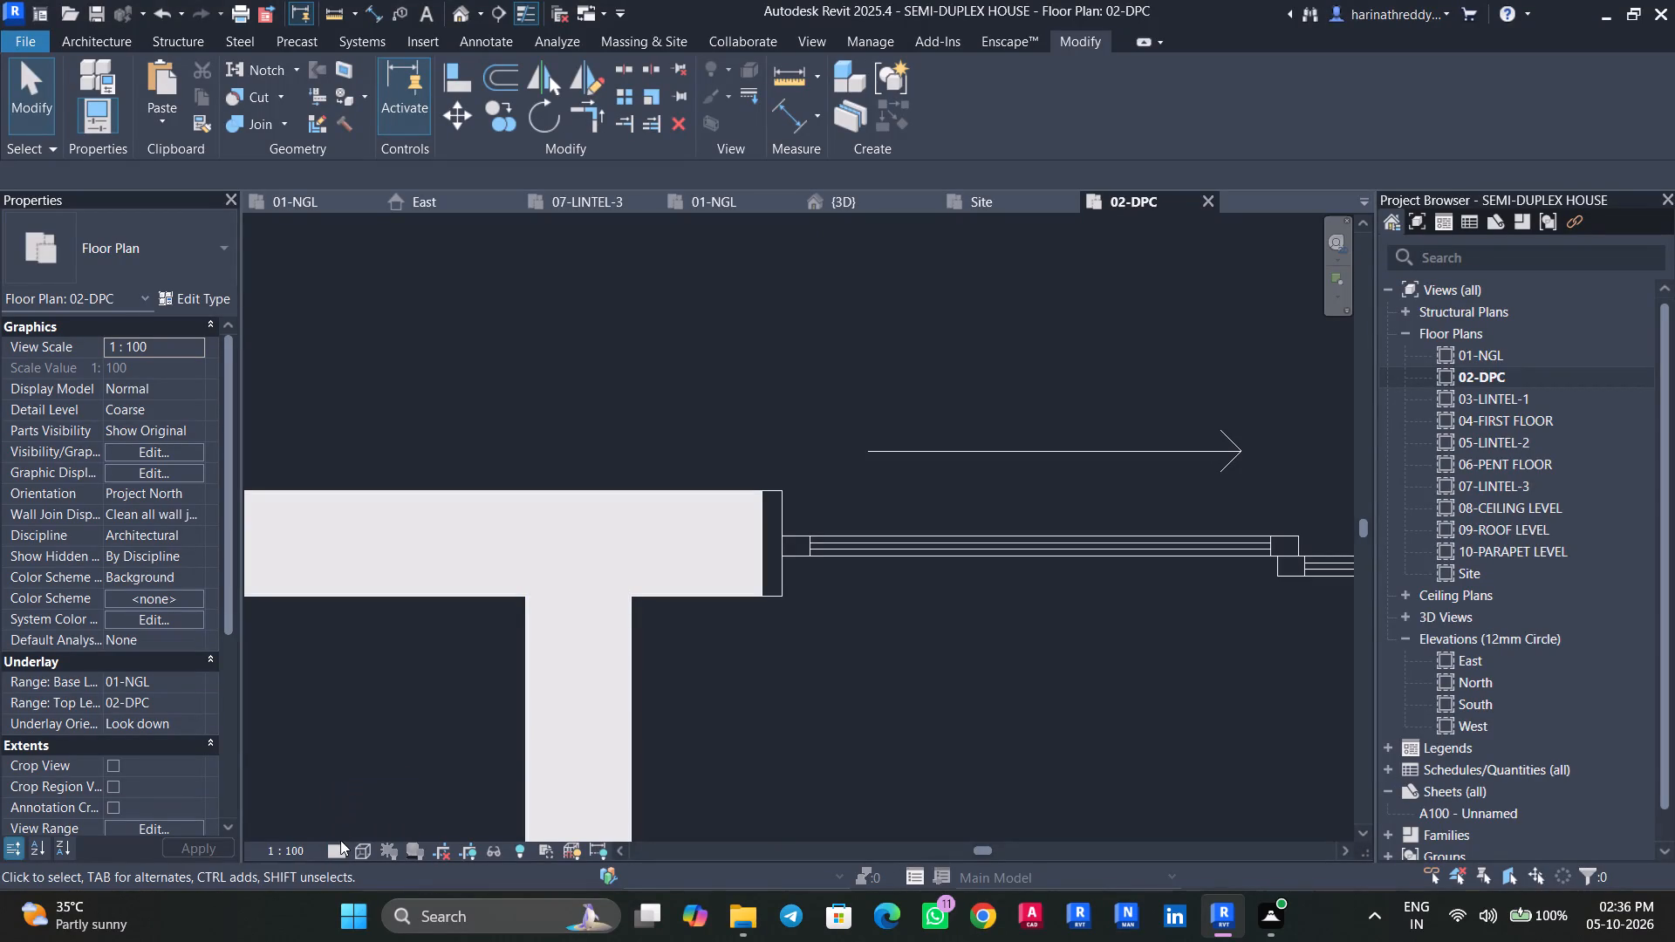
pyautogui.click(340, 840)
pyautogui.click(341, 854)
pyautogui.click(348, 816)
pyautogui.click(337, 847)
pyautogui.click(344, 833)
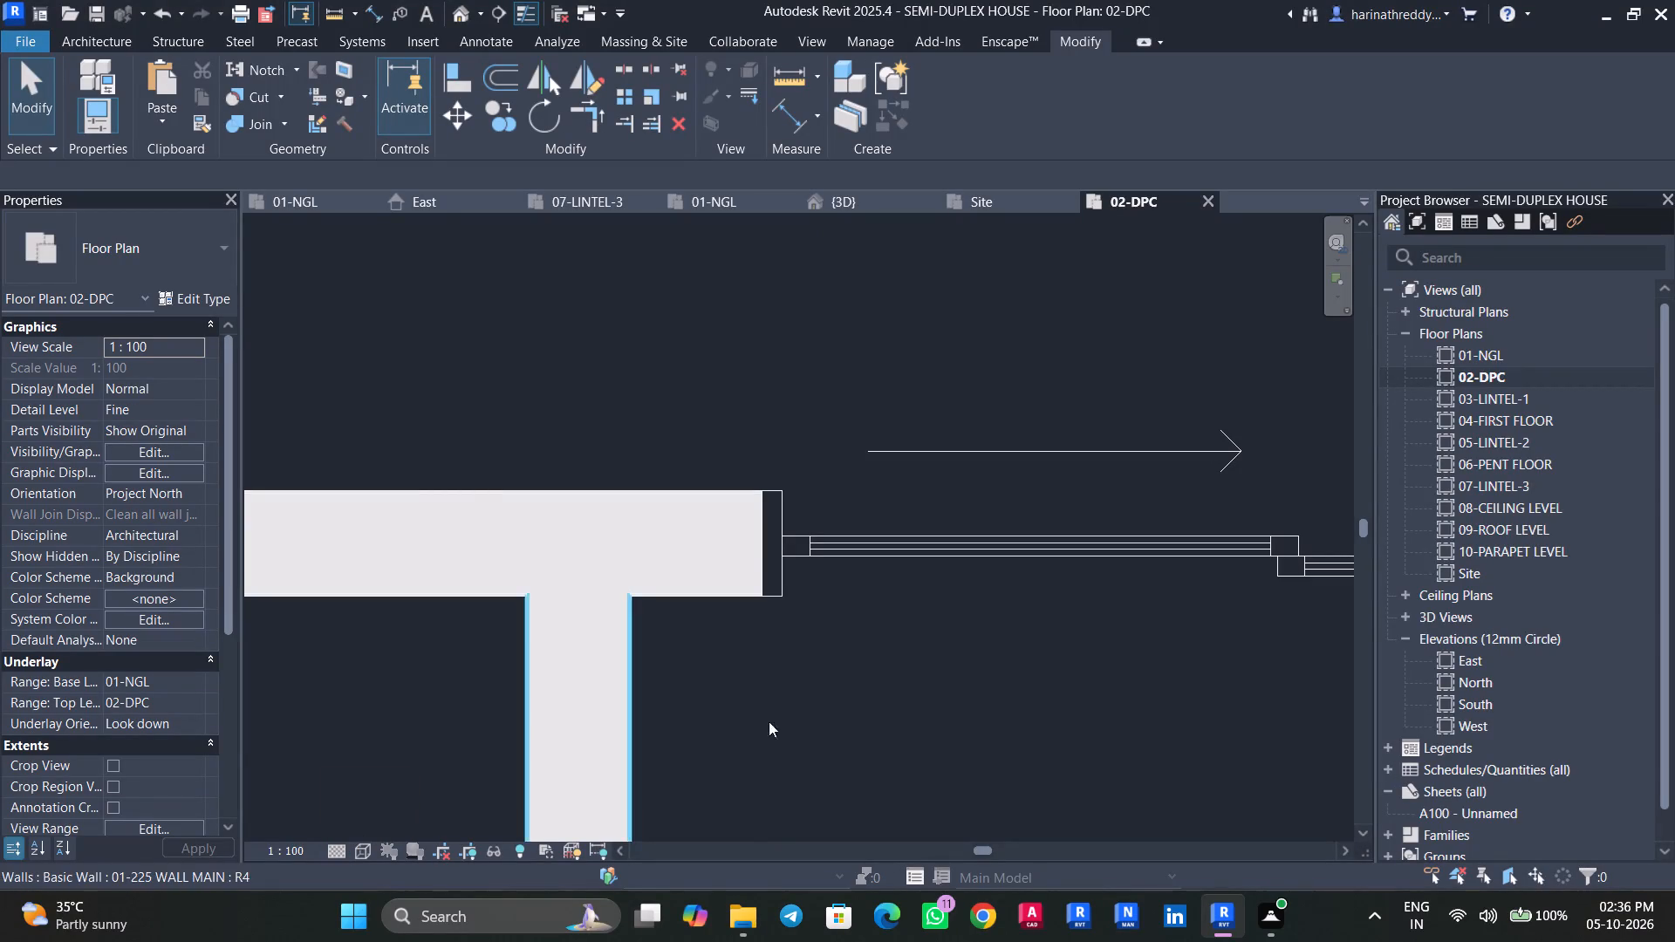
# Set the walls' solid foreground cut pattern colour to RGB 9-9-9 in the 02-DPC view and apply the graphic overrides.
pyautogui.scroll(-15, 799, 713)
pyautogui.scroll(1, 799, 719)
pyautogui.scroll(-5, 799, 719)
pyautogui.moveTo(912, 752); pyautogui.dragTo(825, 605, button='middle')
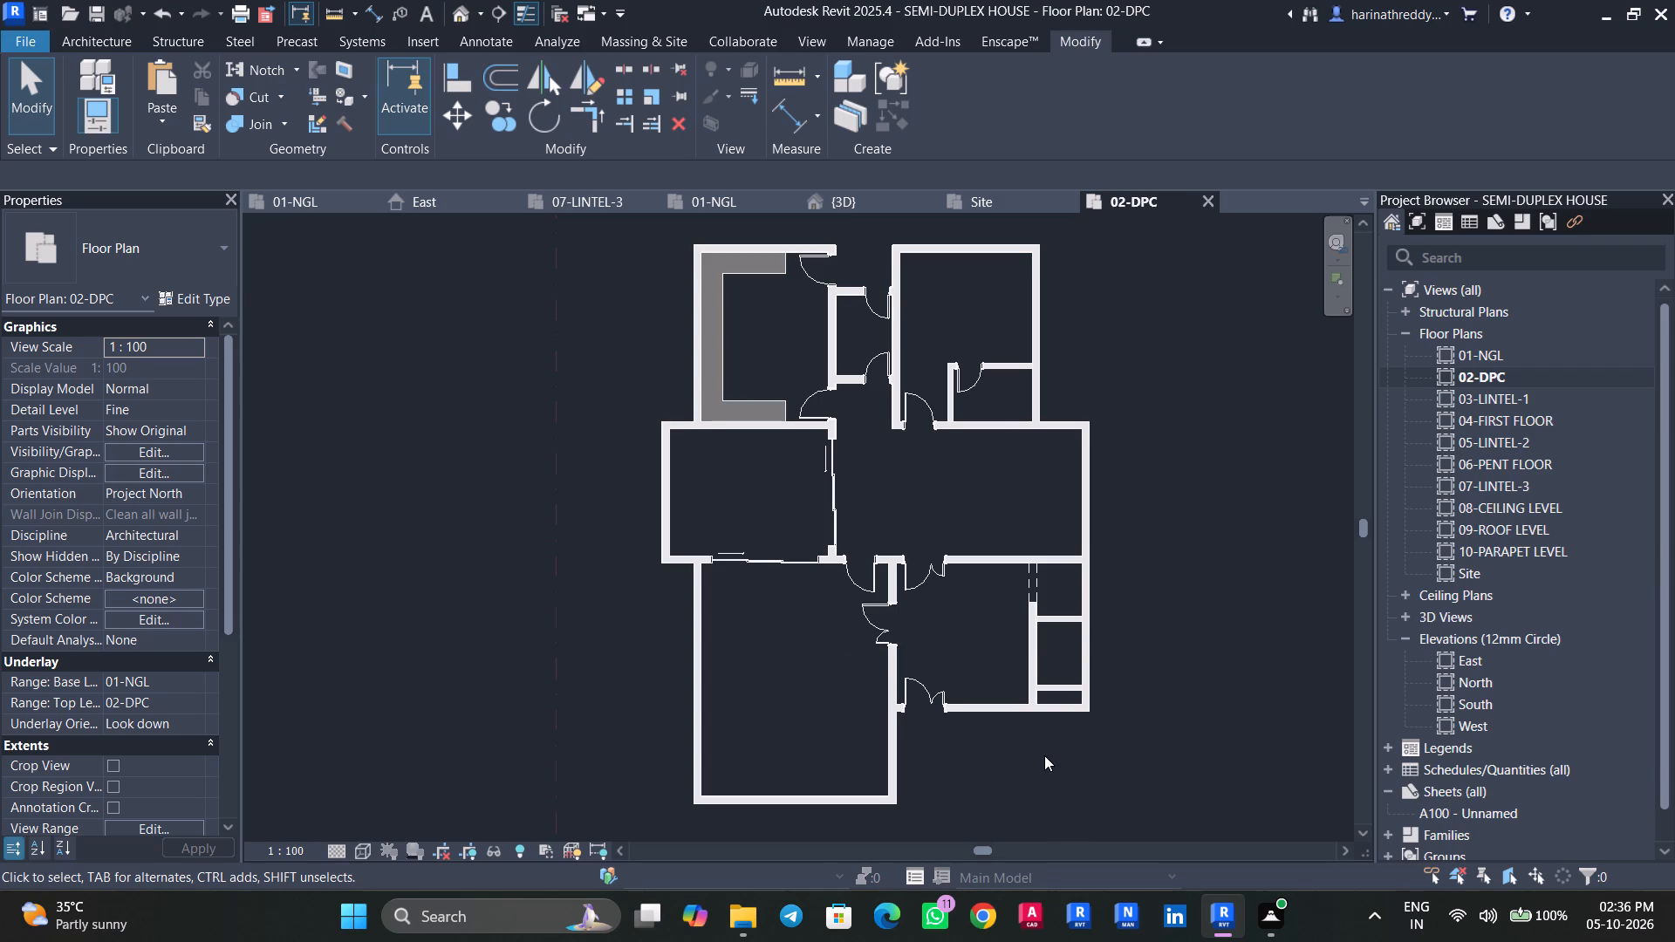
pyautogui.press('v')
pyautogui.press('v')
pyautogui.click(685, 494)
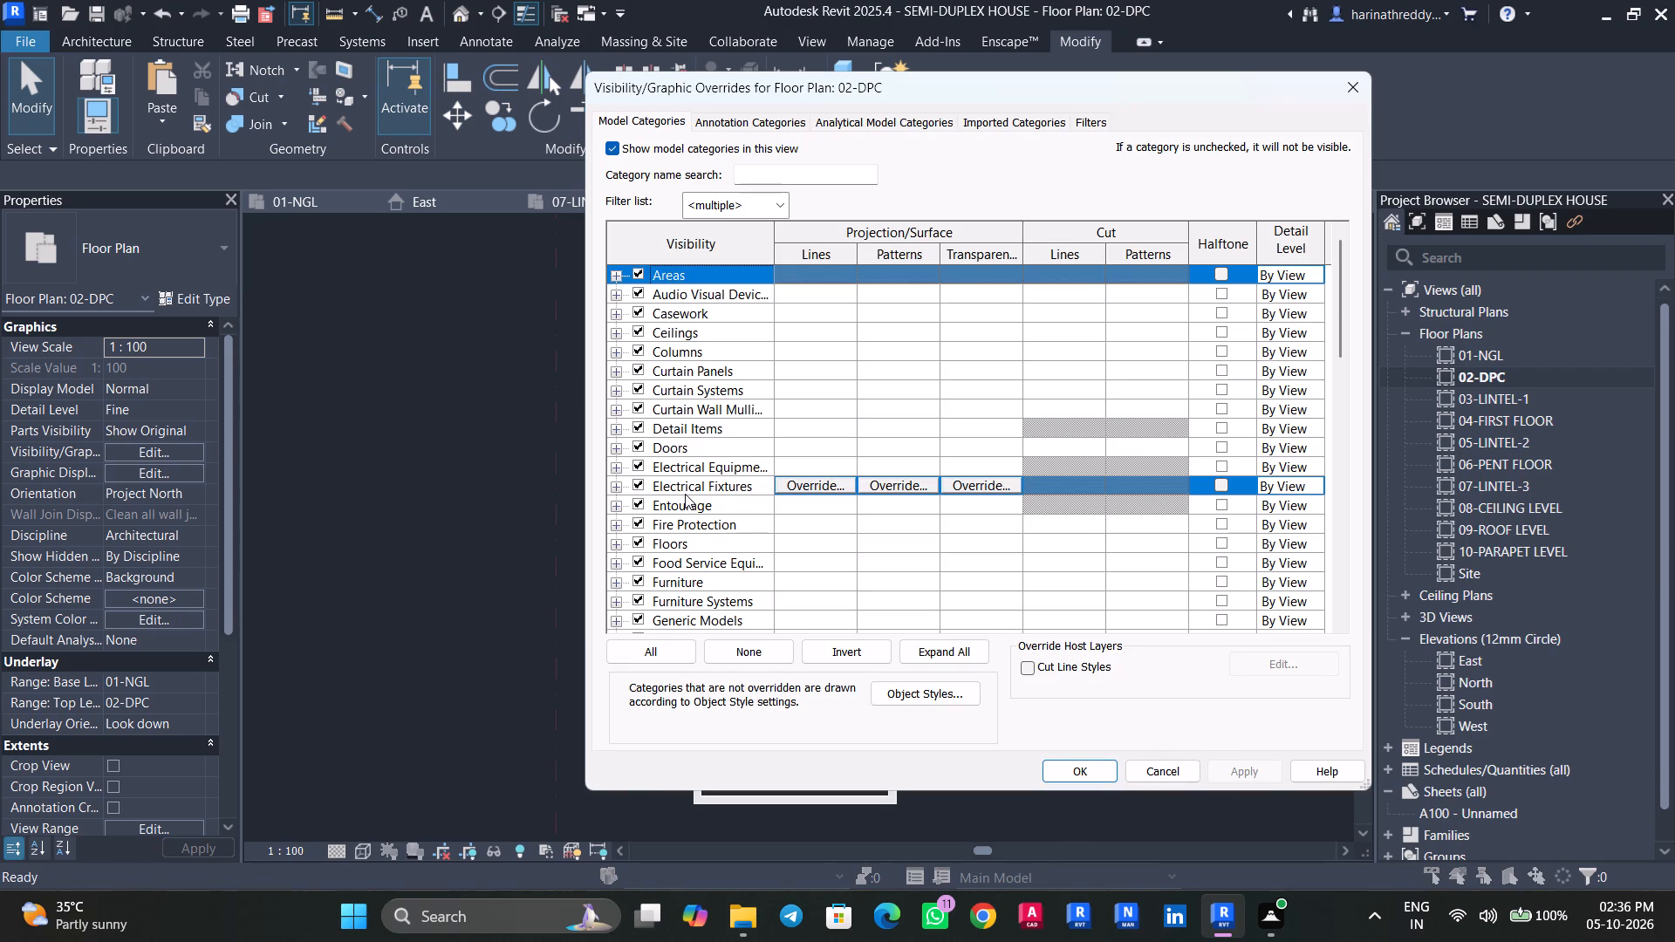
pyautogui.press('w')
pyautogui.click(1135, 597)
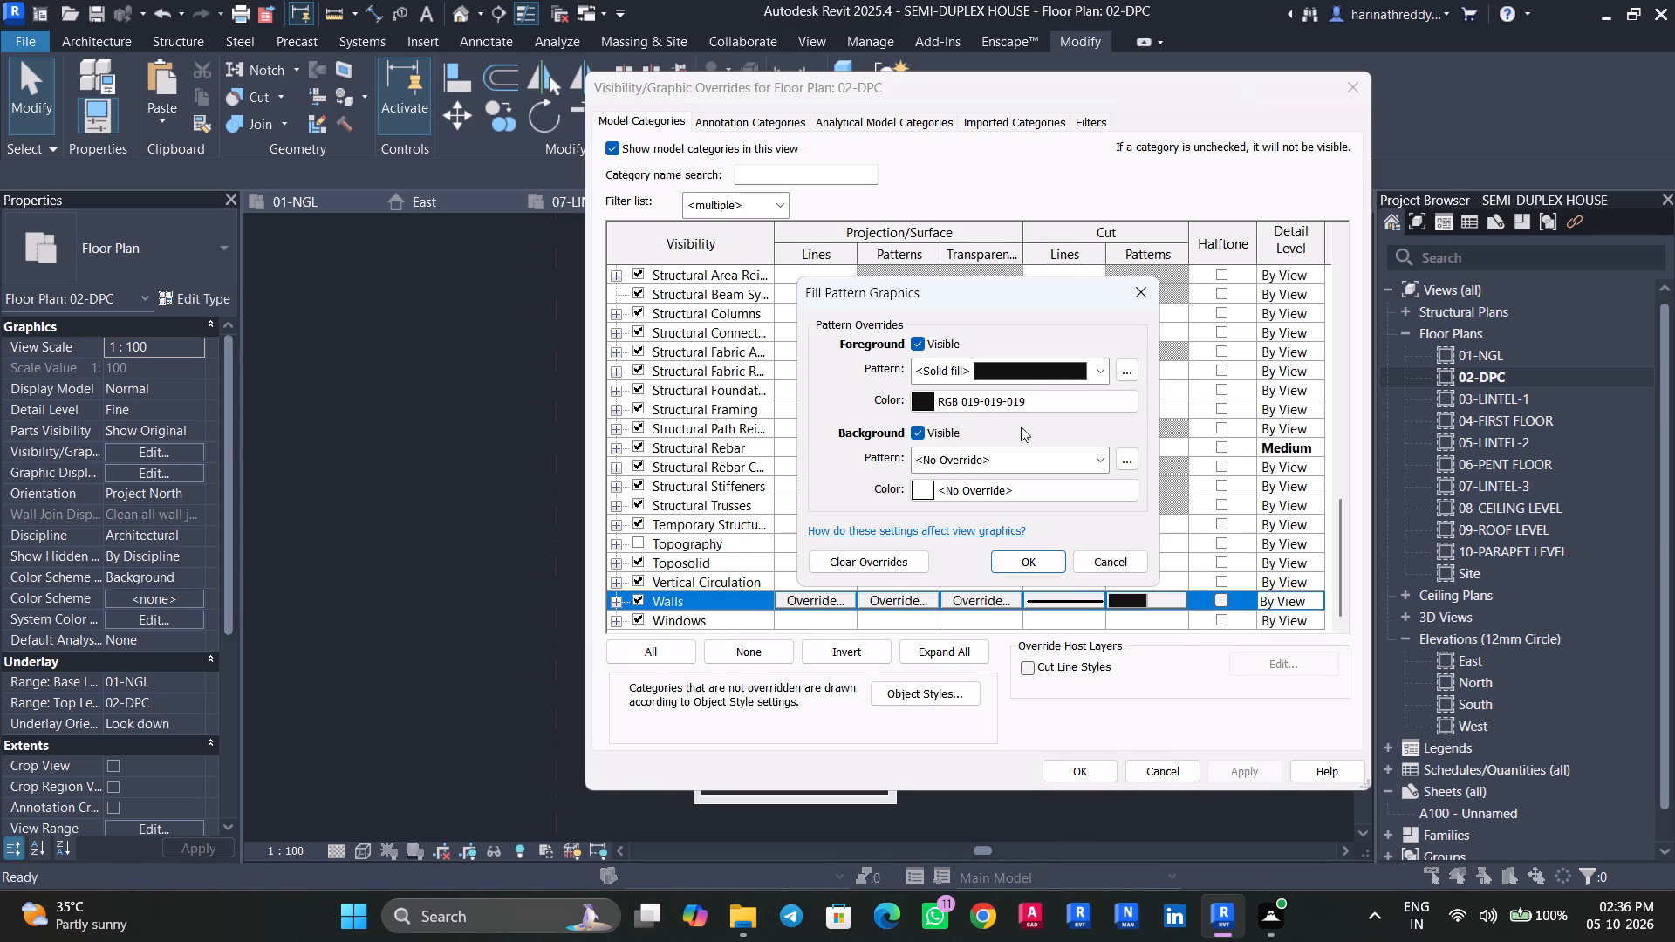
pyautogui.click(1064, 390)
pyautogui.moveTo(1205, 454); pyautogui.dragTo(1205, 468)
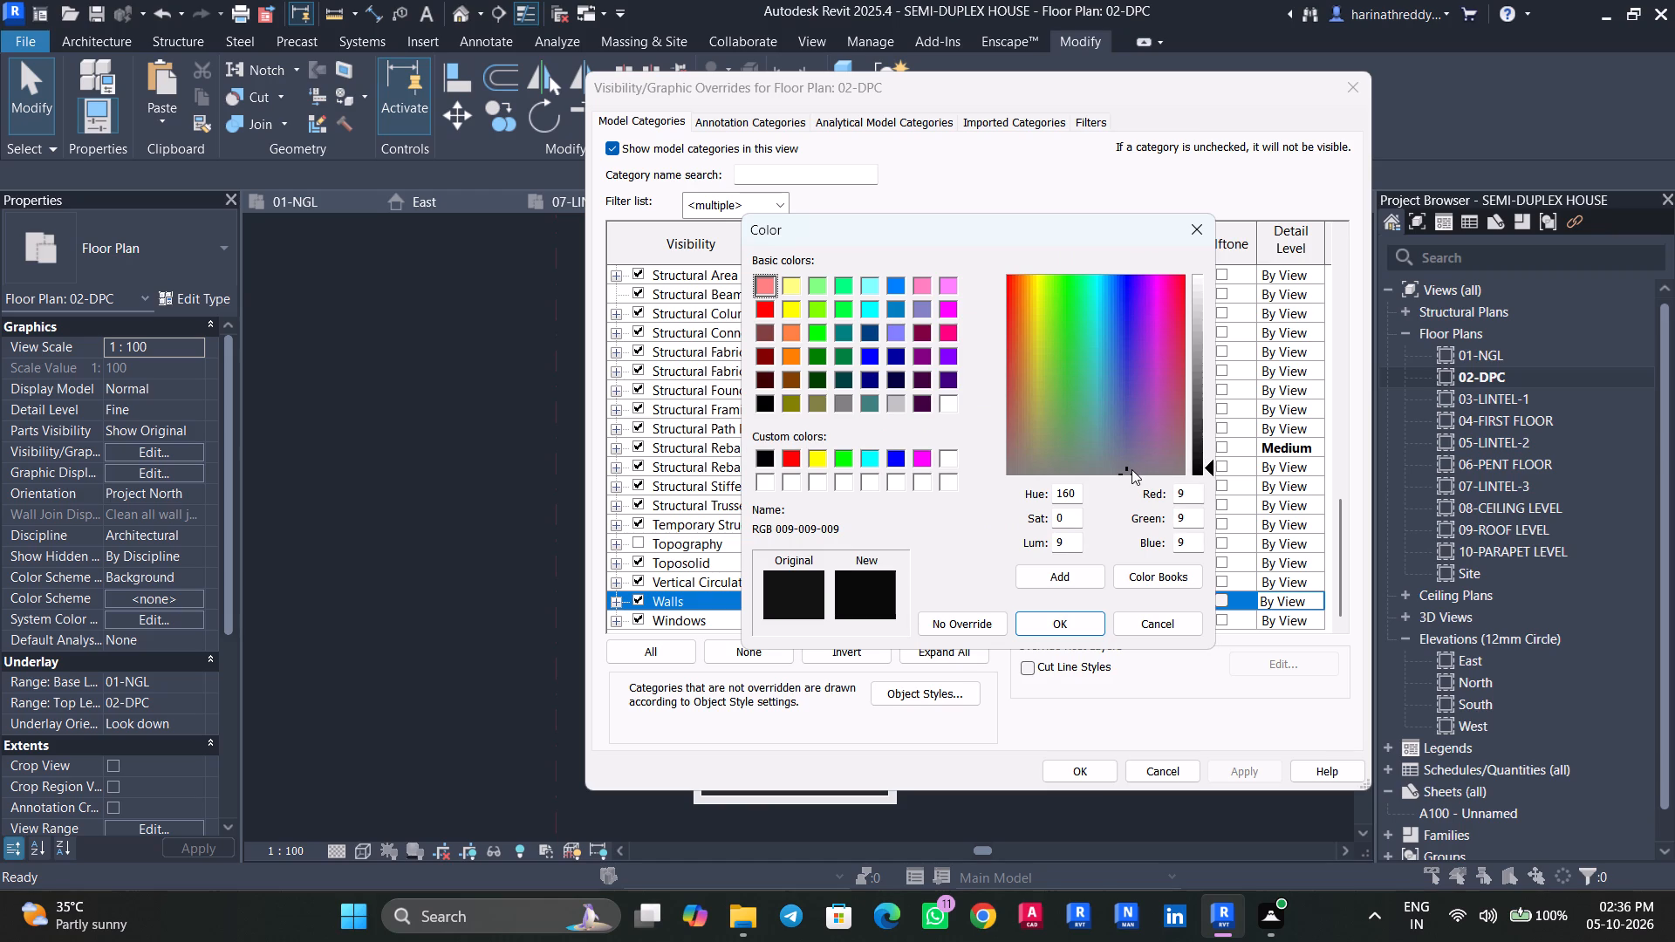
pyautogui.click(1074, 625)
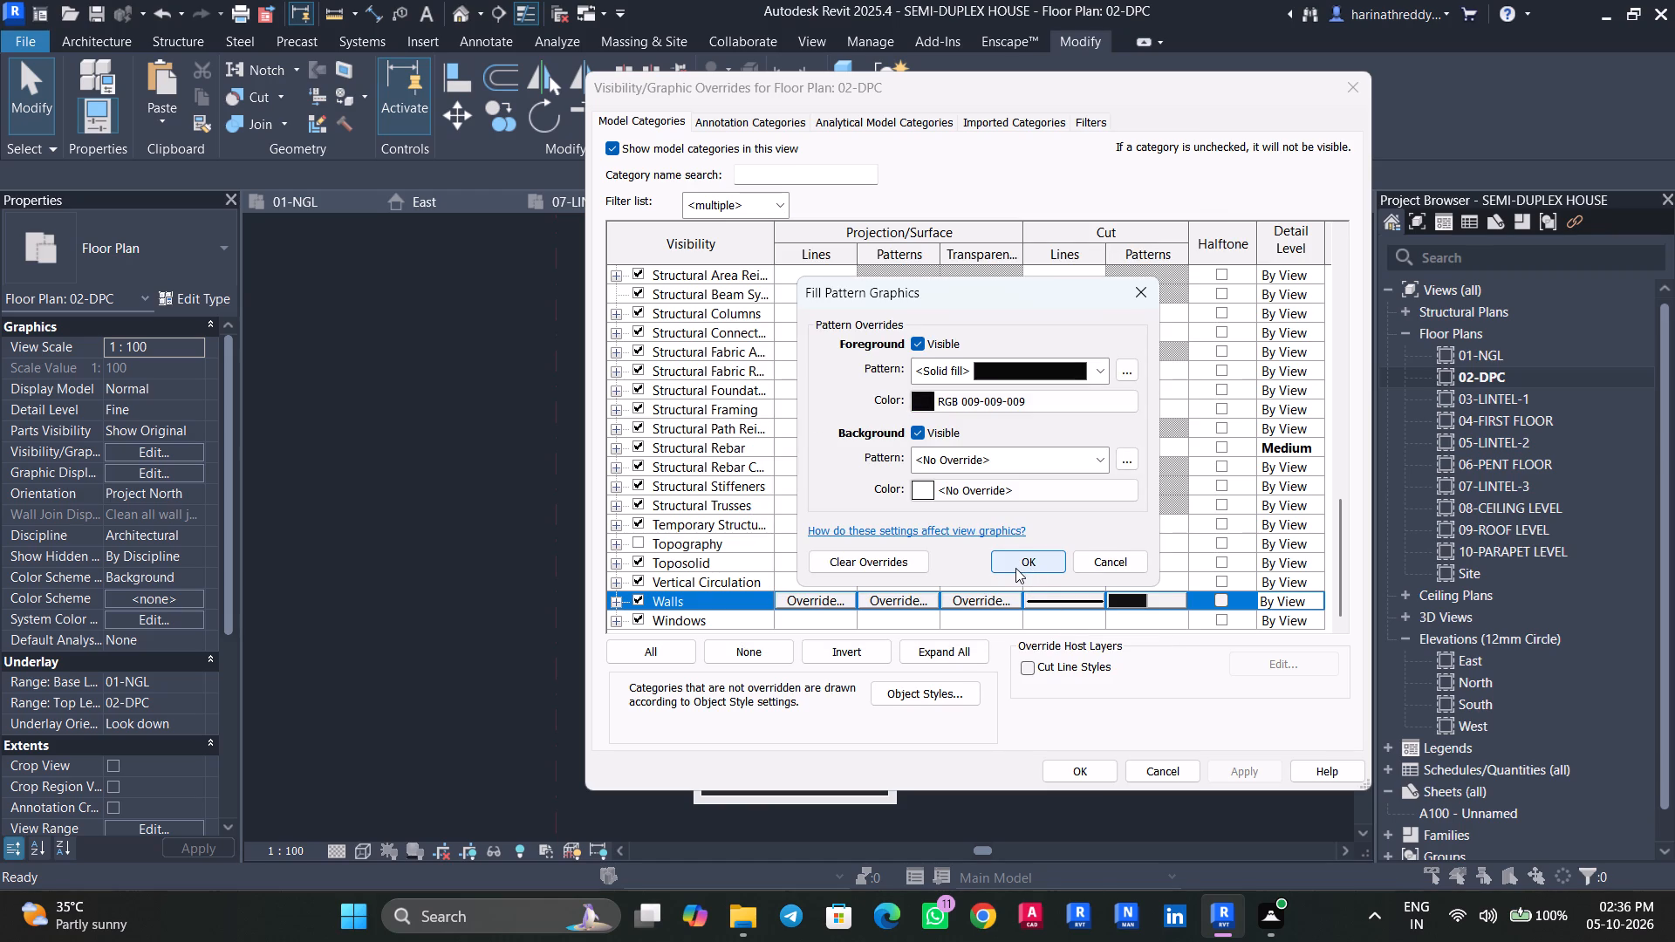
pyautogui.click(1015, 568)
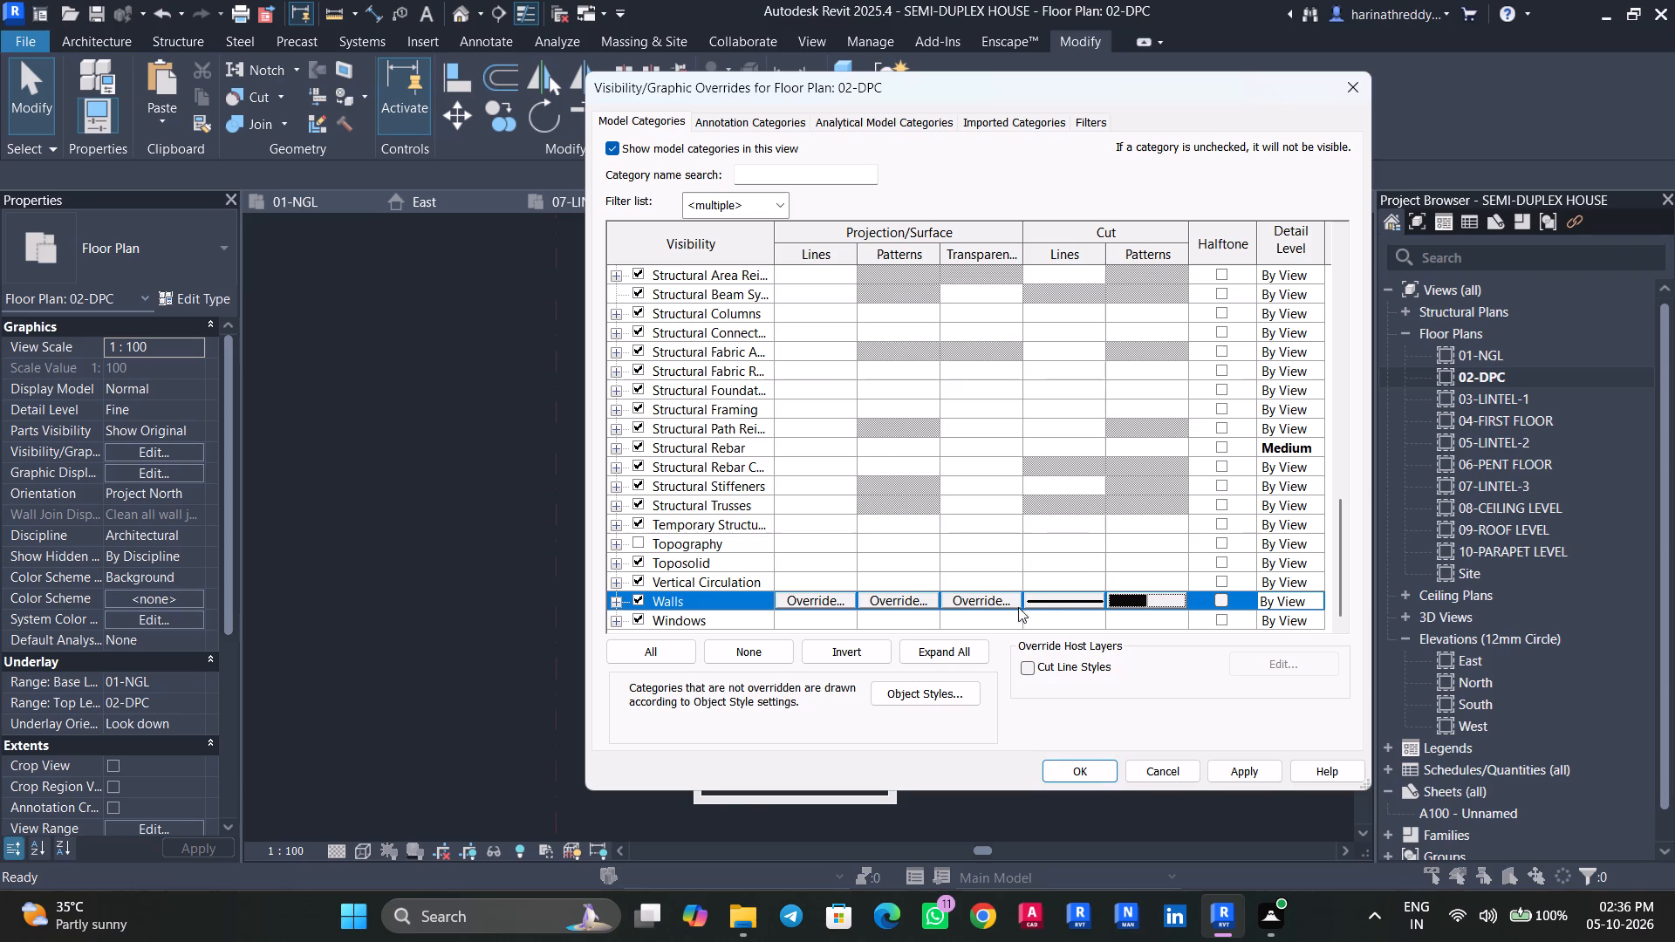
pyautogui.click(1060, 601)
pyautogui.click(1034, 515)
pyautogui.click(1244, 771)
pyautogui.click(1088, 768)
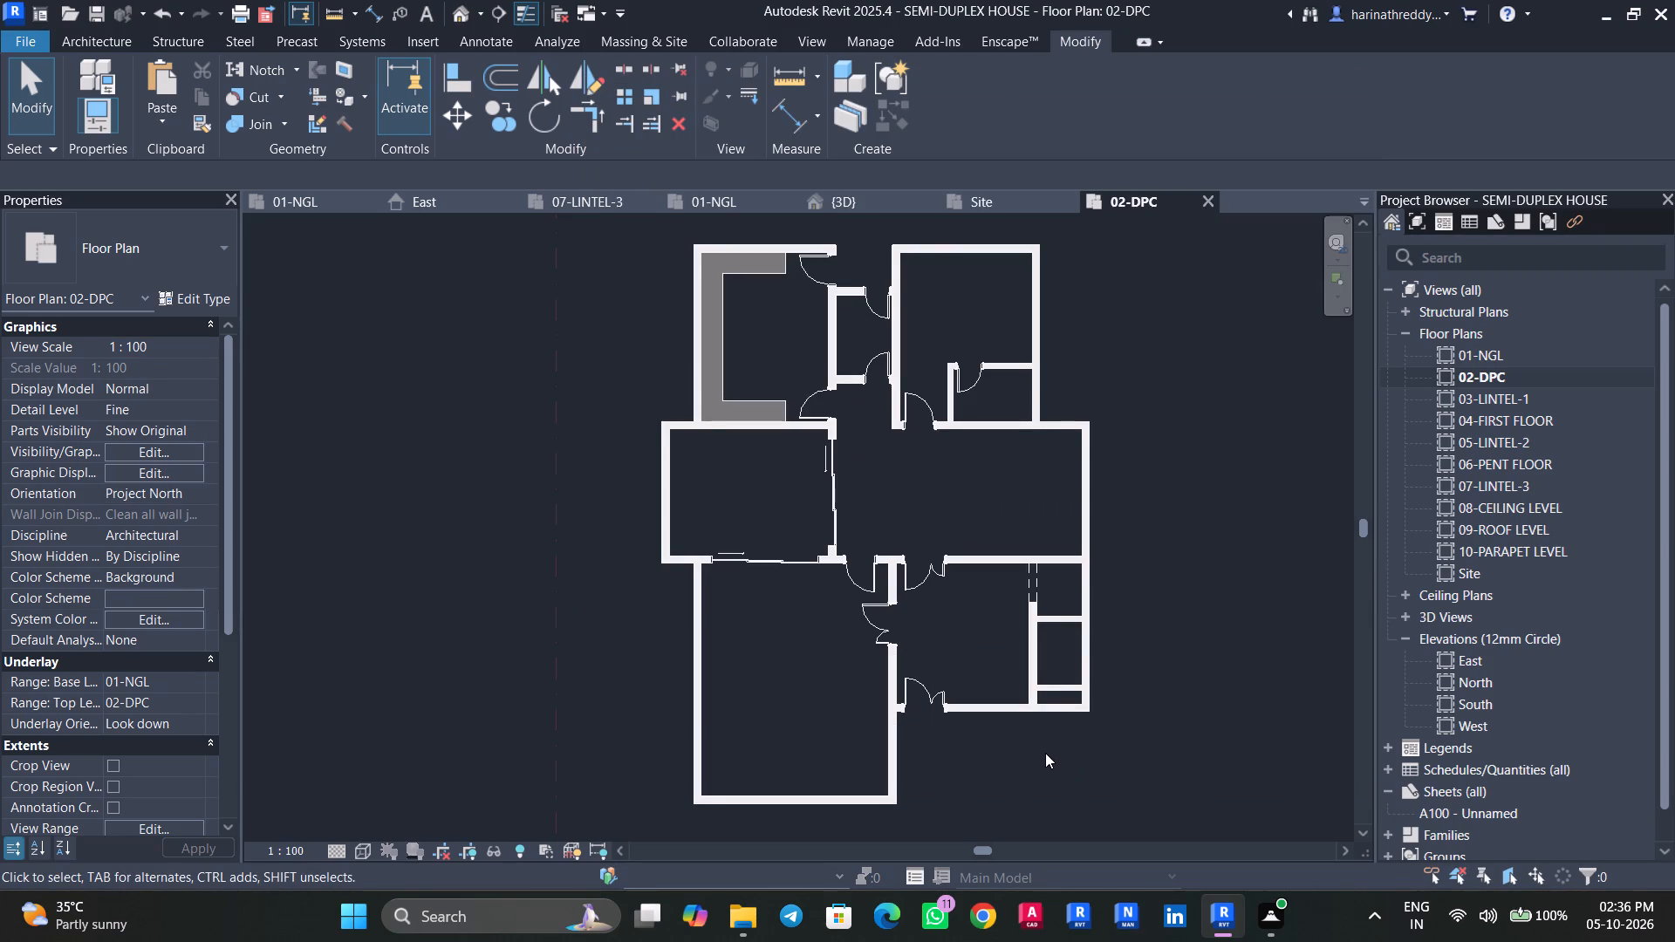
# Examine the wall fill at close range and across the whole 02-DPC plan.
pyautogui.scroll(9, 860, 657)
pyautogui.scroll(-1, 543, 686)
pyautogui.scroll(4, 543, 686)
pyautogui.scroll(4, 1277, 661)
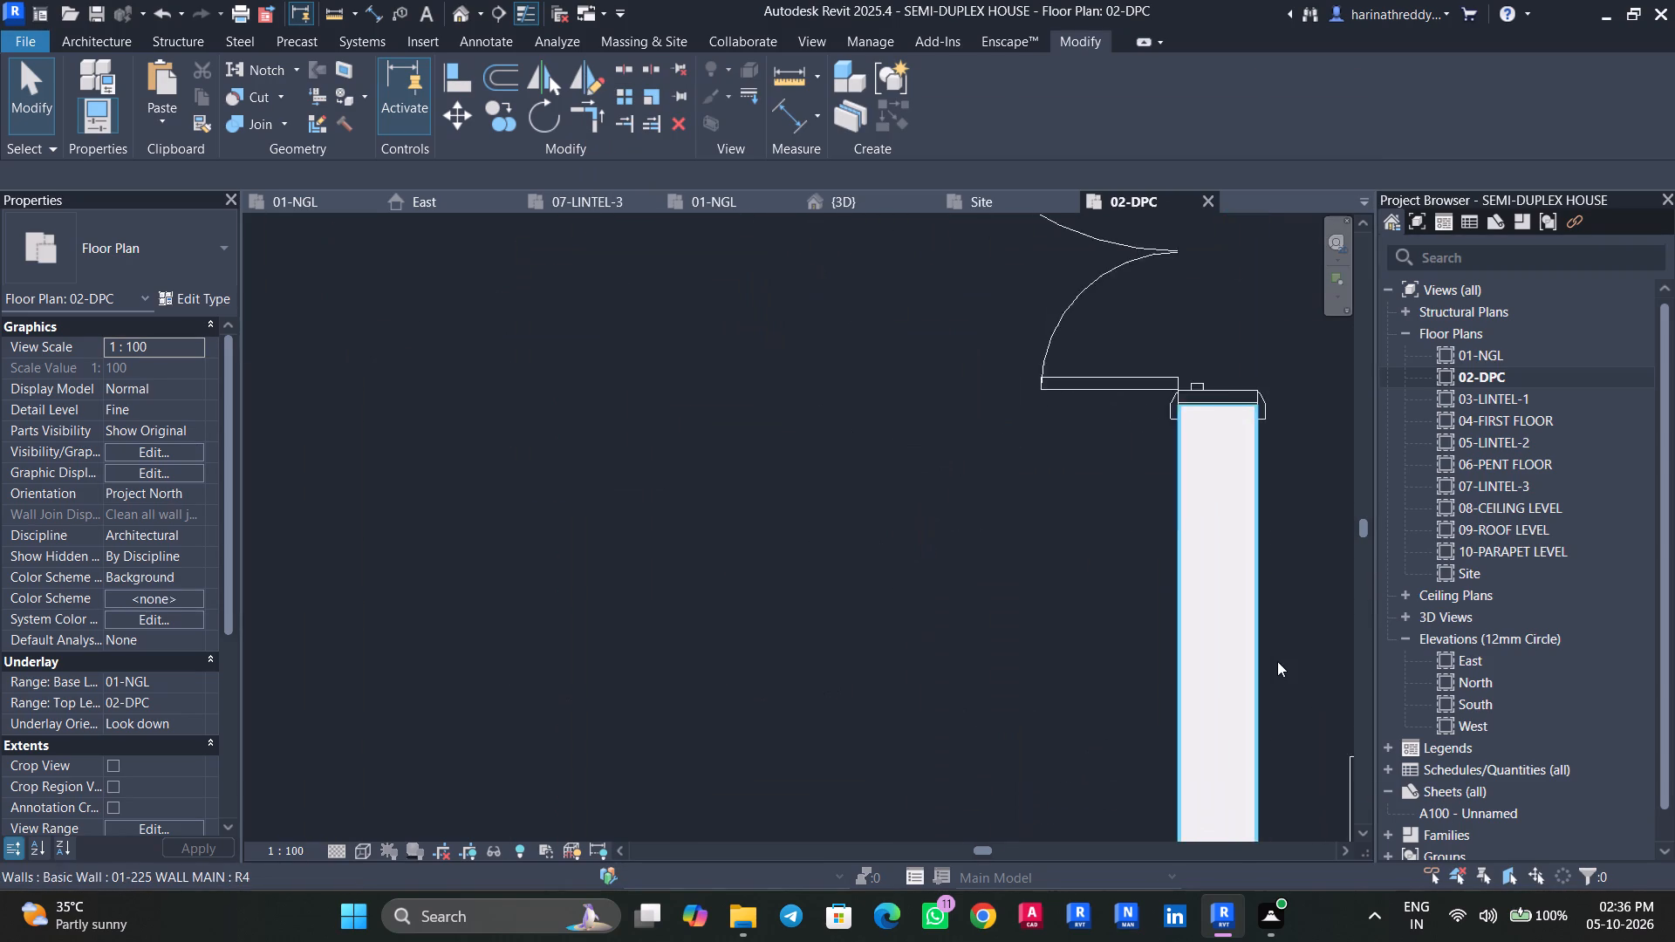
pyautogui.scroll(7, 1277, 661)
pyautogui.scroll(-9, 1016, 682)
pyautogui.scroll(1, 1016, 682)
pyautogui.scroll(-18, 1016, 682)
pyautogui.scroll(1, 1016, 682)
pyautogui.scroll(-4, 1016, 682)
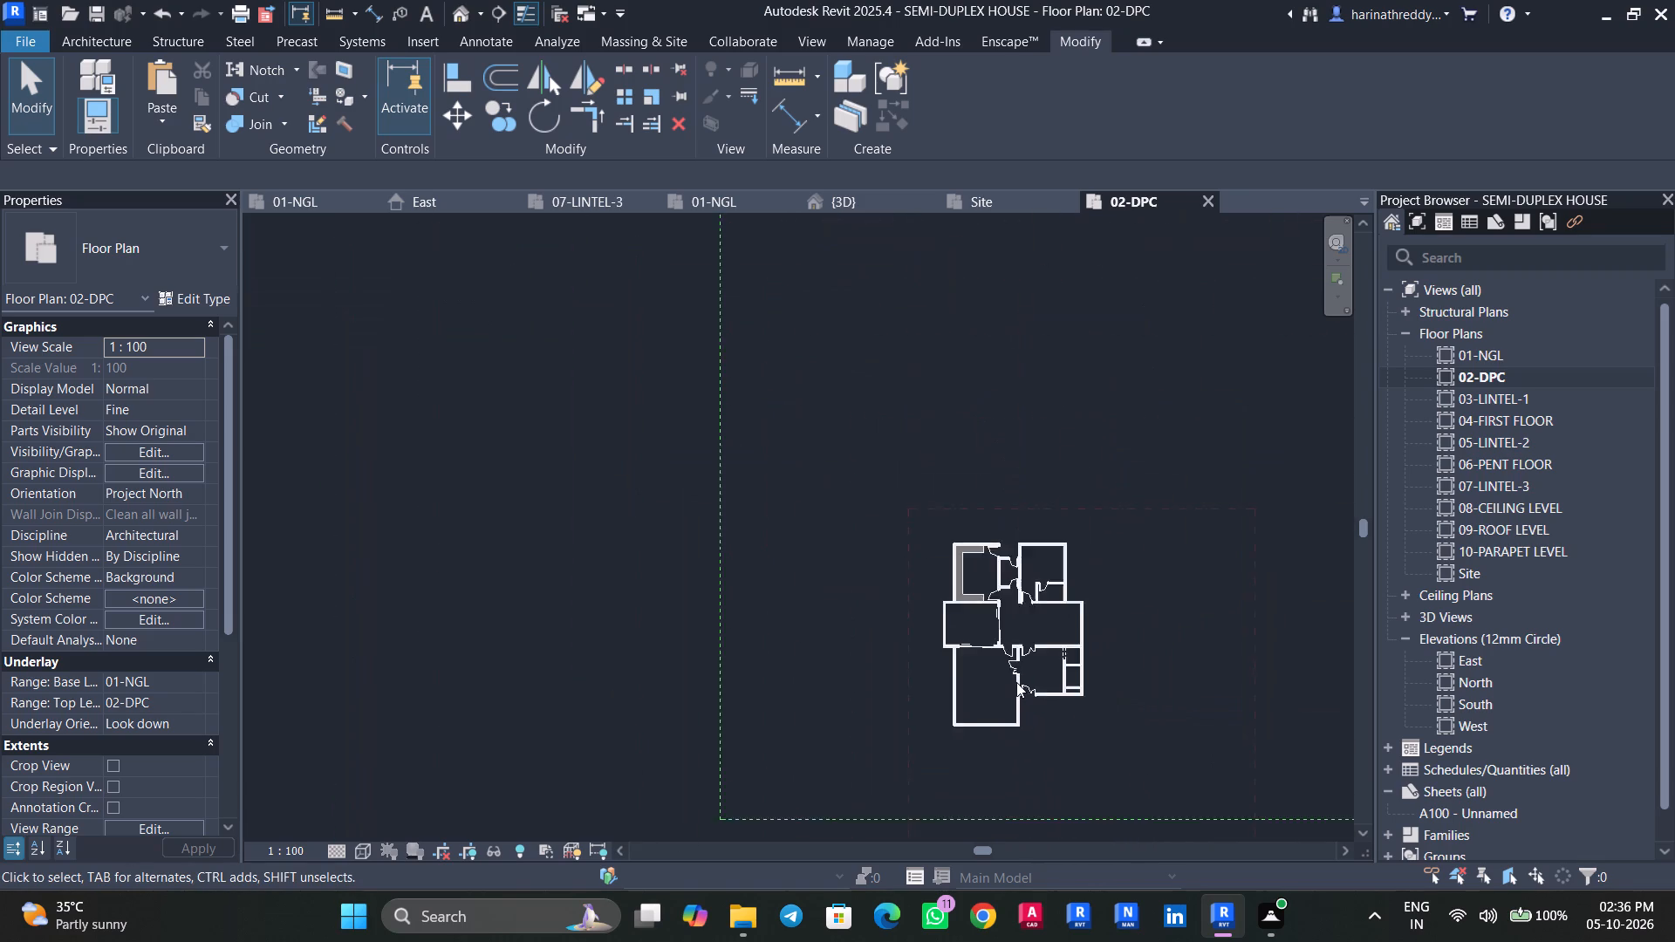
pyautogui.scroll(-5, 1016, 682)
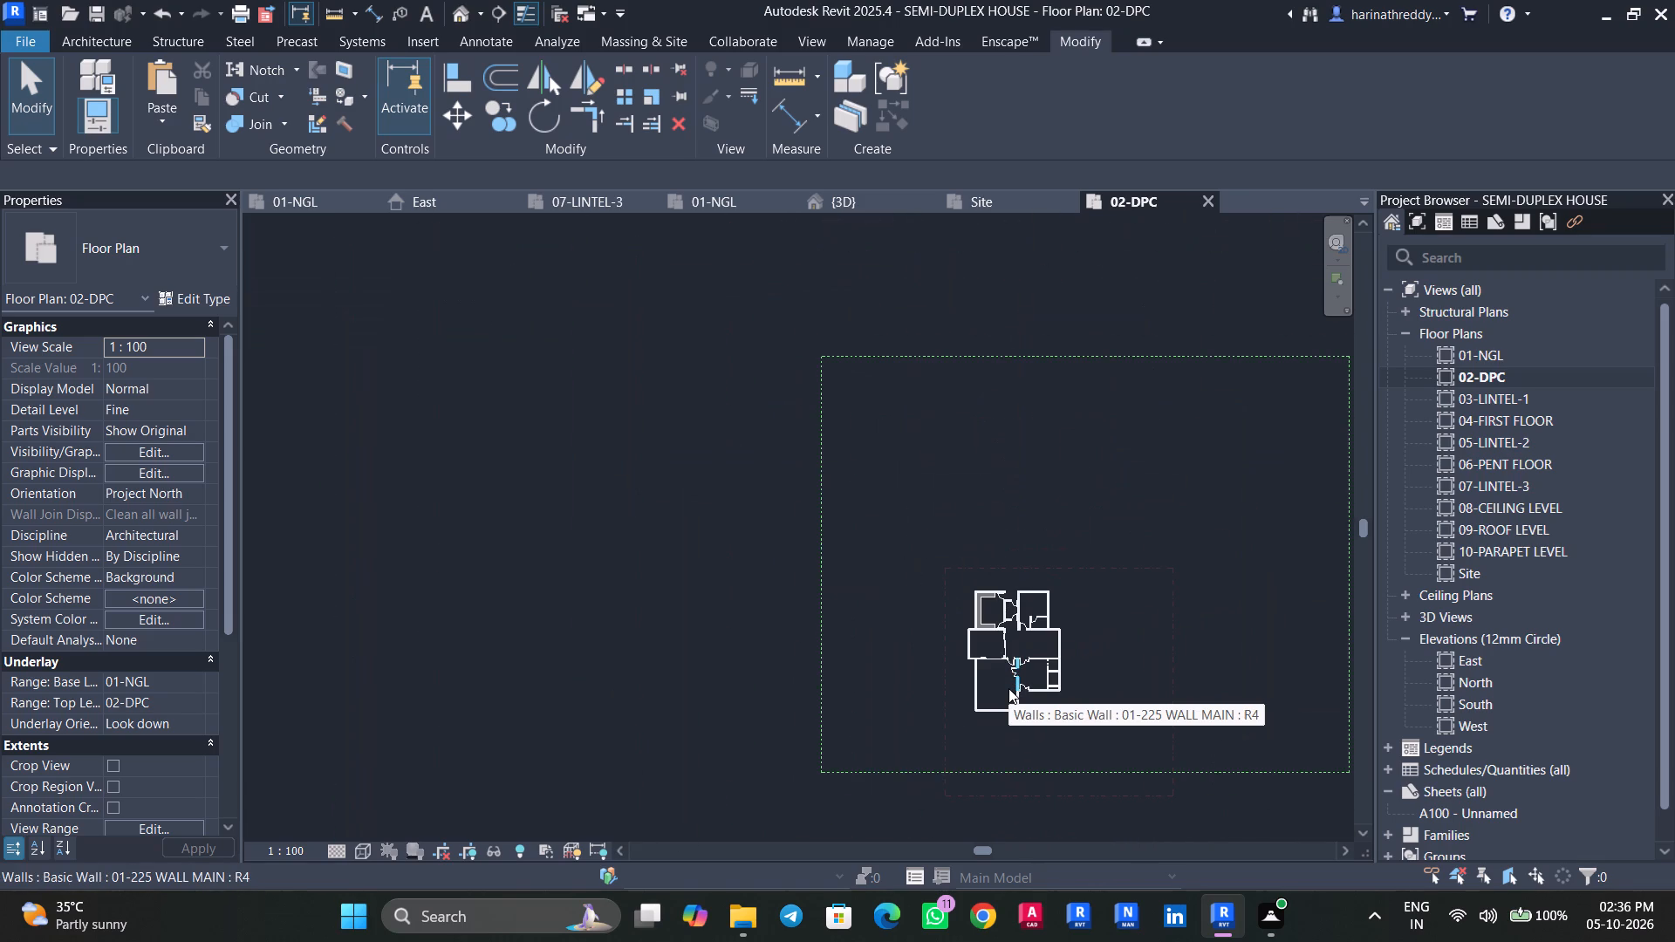
pyautogui.scroll(-8, 1008, 688)
pyautogui.moveTo(1009, 695); pyautogui.dragTo(1070, 727, button='middle')
pyautogui.scroll(2, 1057, 697)
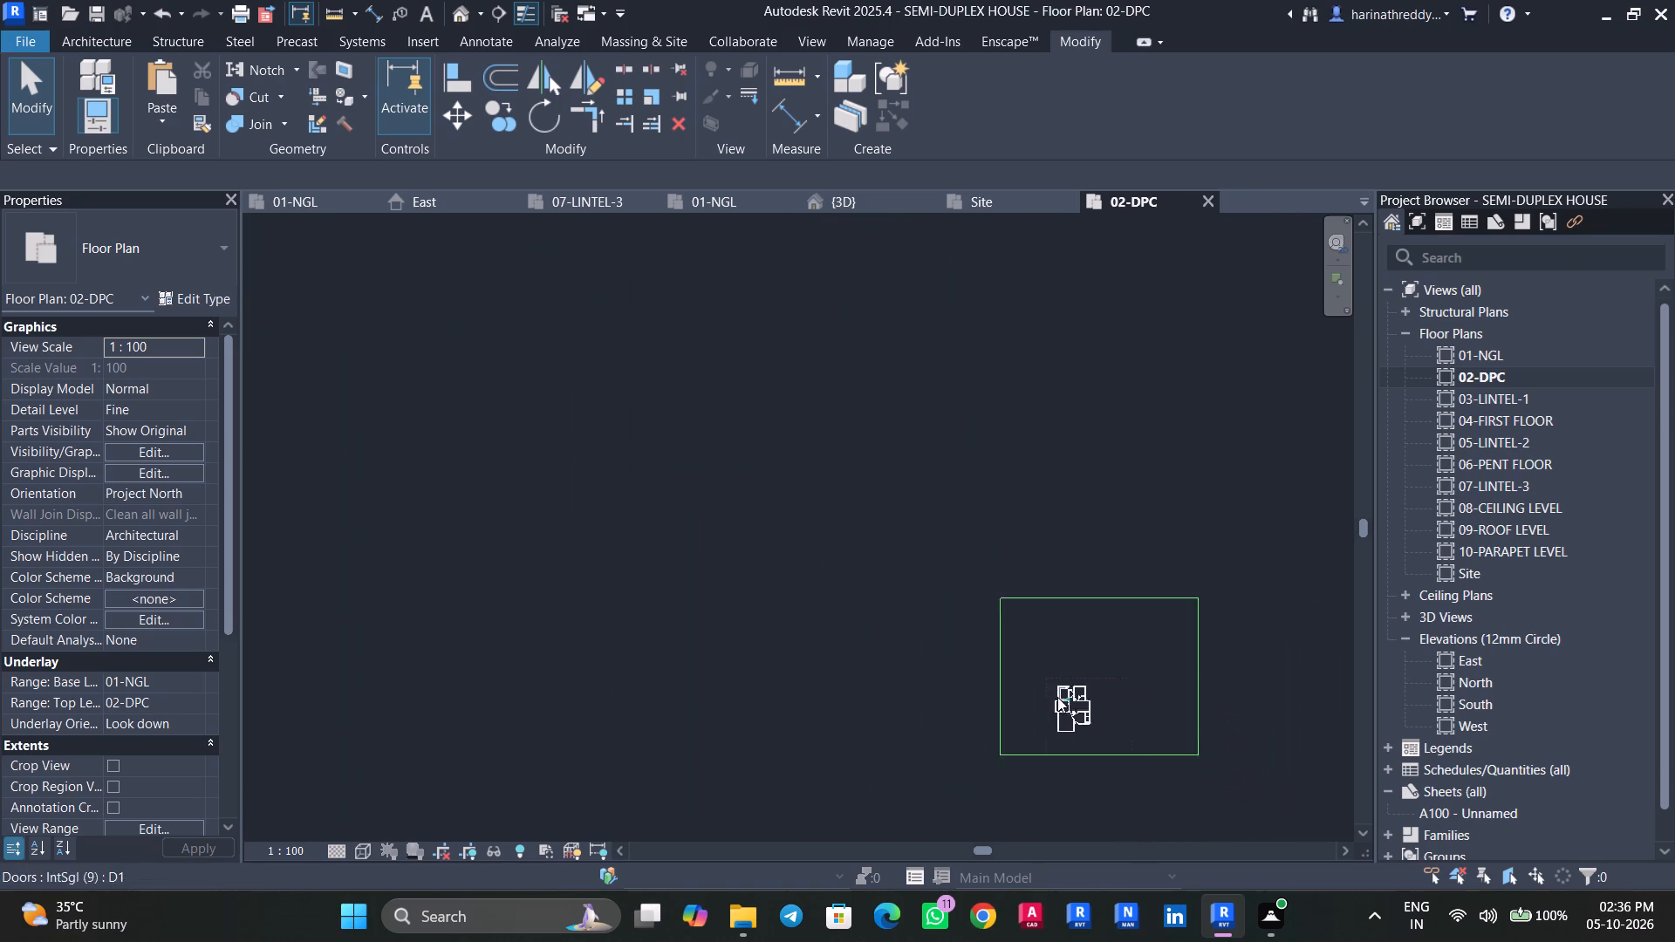
pyautogui.scroll(19, 1057, 697)
# Place a D2 single door in the northern cross partition of the narrow enclosure in the plan's southeast corner.
pyautogui.moveTo(1226, 761); pyautogui.dragTo(1043, 658, button='middle')
pyautogui.moveTo(1047, 666); pyautogui.dragTo(1056, 604, button='middle')
pyautogui.scroll(1, 1049, 666)
pyautogui.write('DR')
pyautogui.moveTo(1141, 675); pyautogui.dragTo(1084, 499, button='middle')
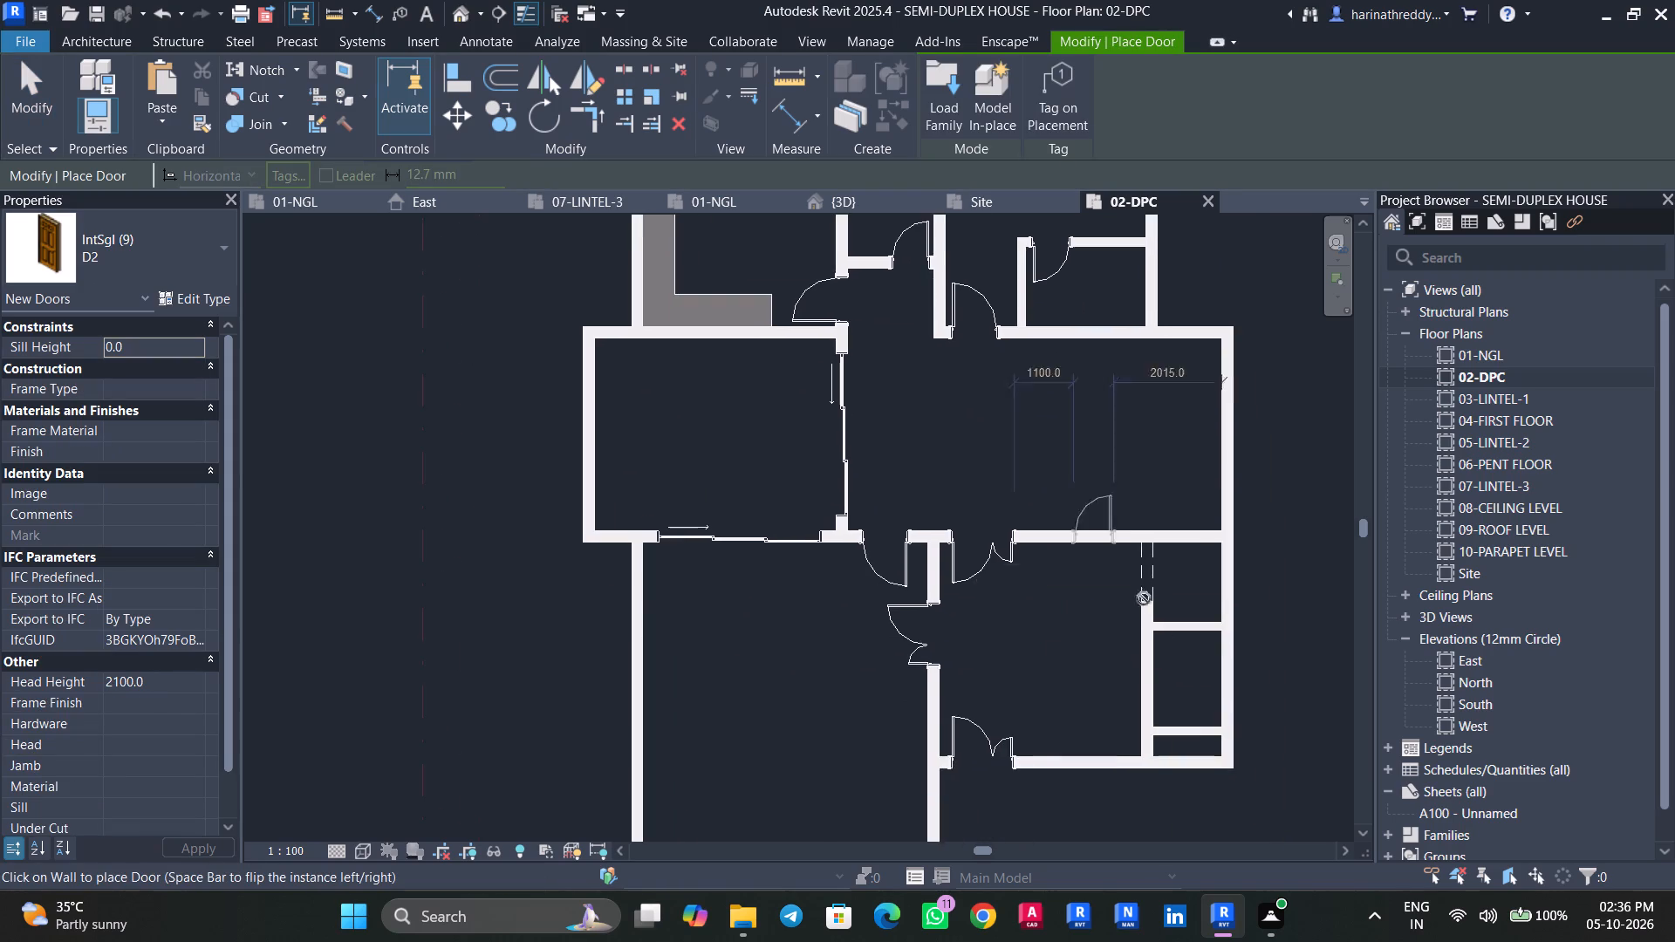
pyautogui.scroll(3, 1160, 638)
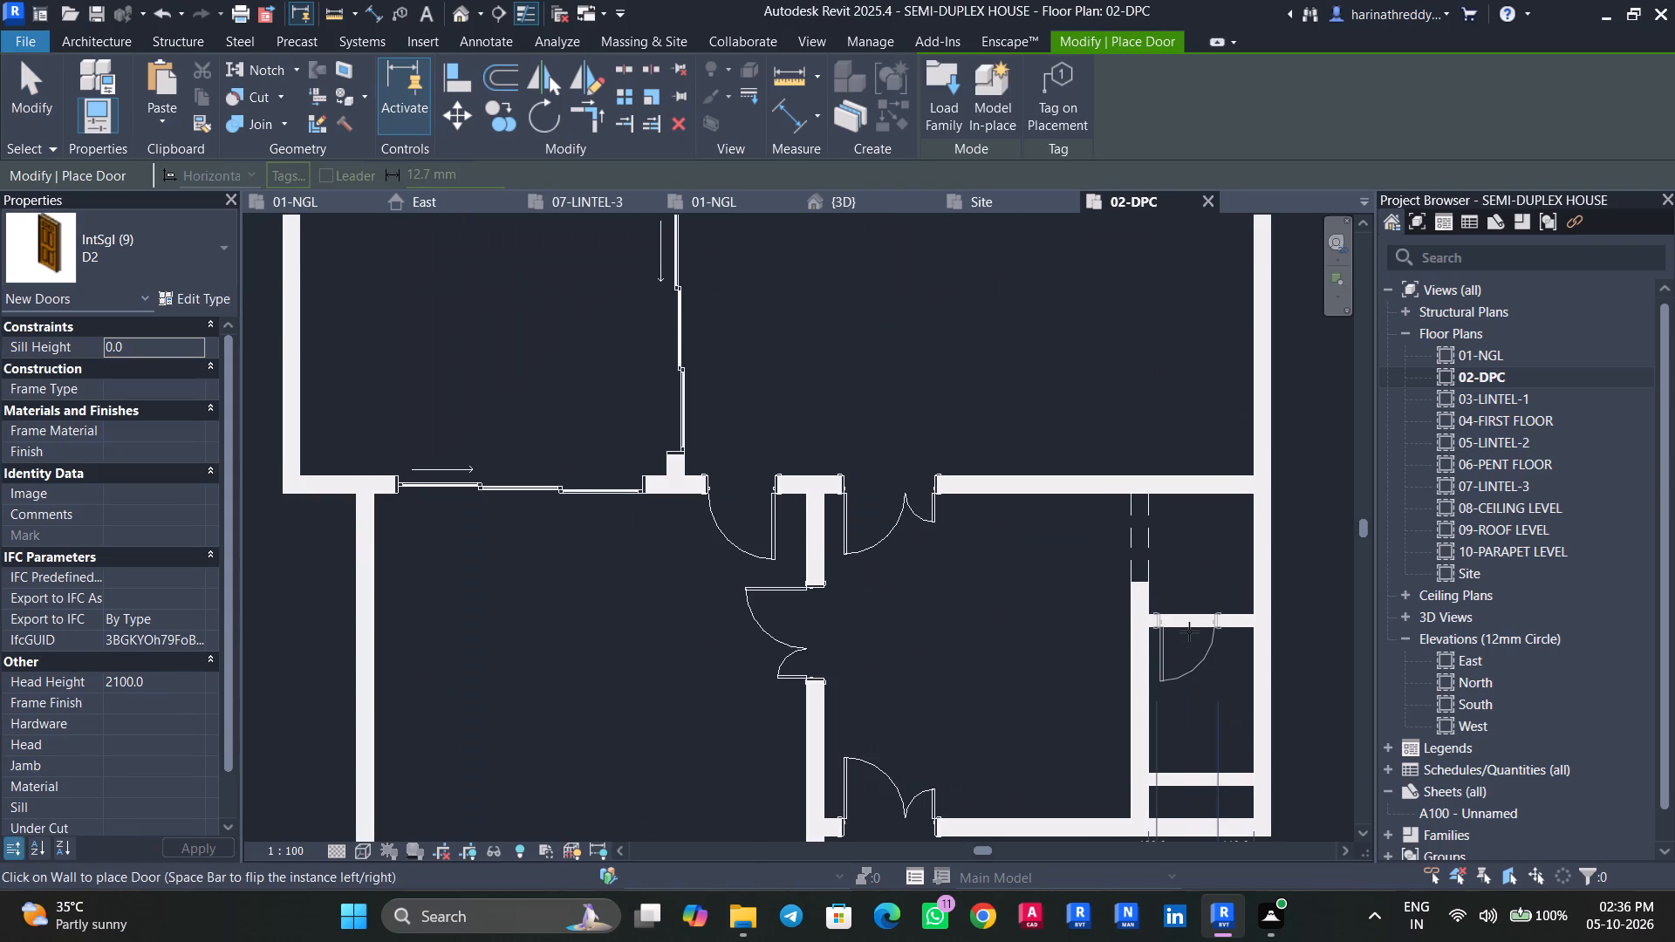
pyautogui.click(1189, 631)
pyautogui.press('Escape')
pyautogui.press('Escape')
# Set the new D2 door's distance from the enclosure's west partition to 50 mm.
pyautogui.click(1174, 654)
pyautogui.scroll(6, 1159, 632)
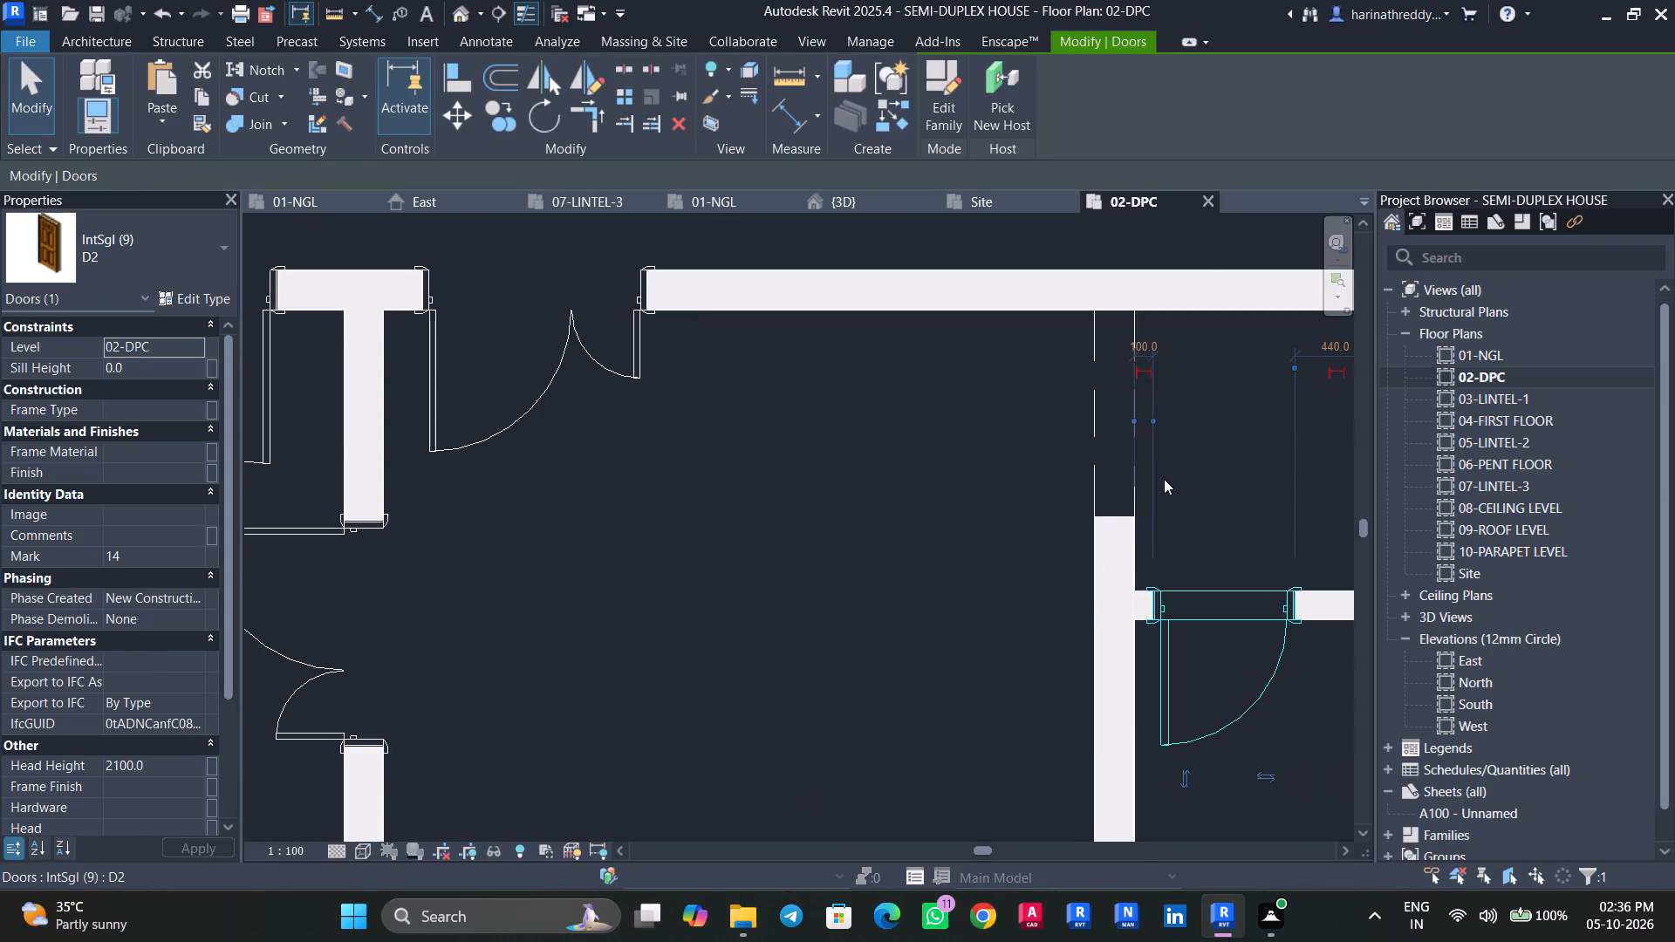
pyautogui.click(1140, 336)
pyautogui.write('50.')
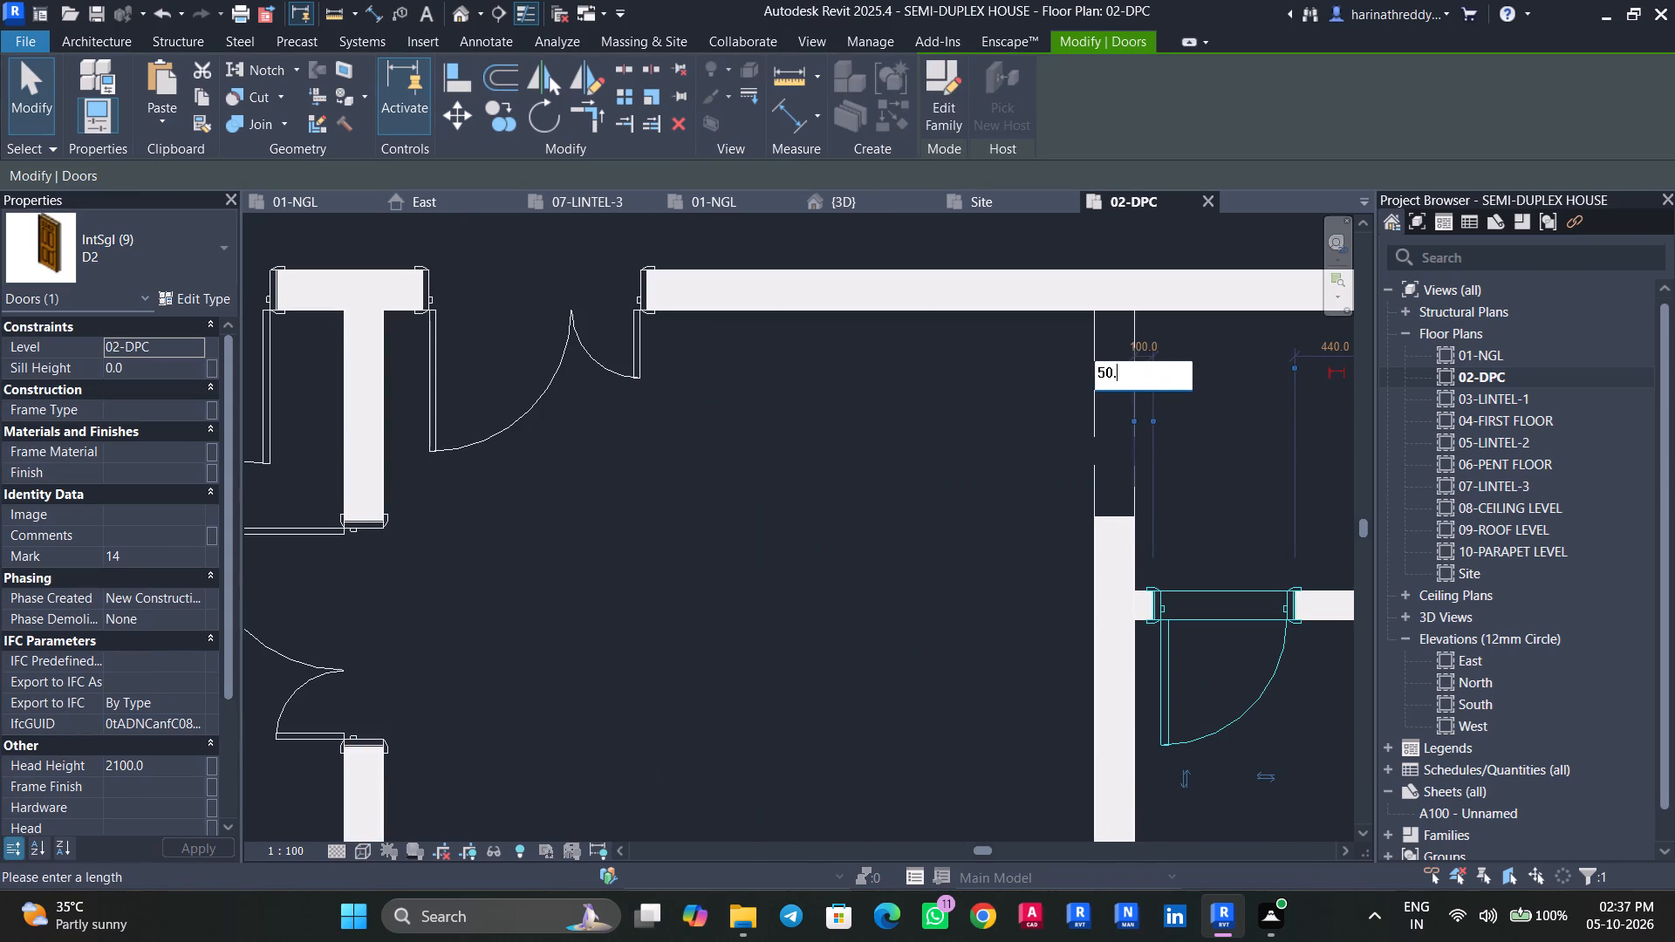
pyautogui.press('BackSpace')
pyautogui.press('Return')
pyautogui.press('Escape')
pyautogui.press('Escape')
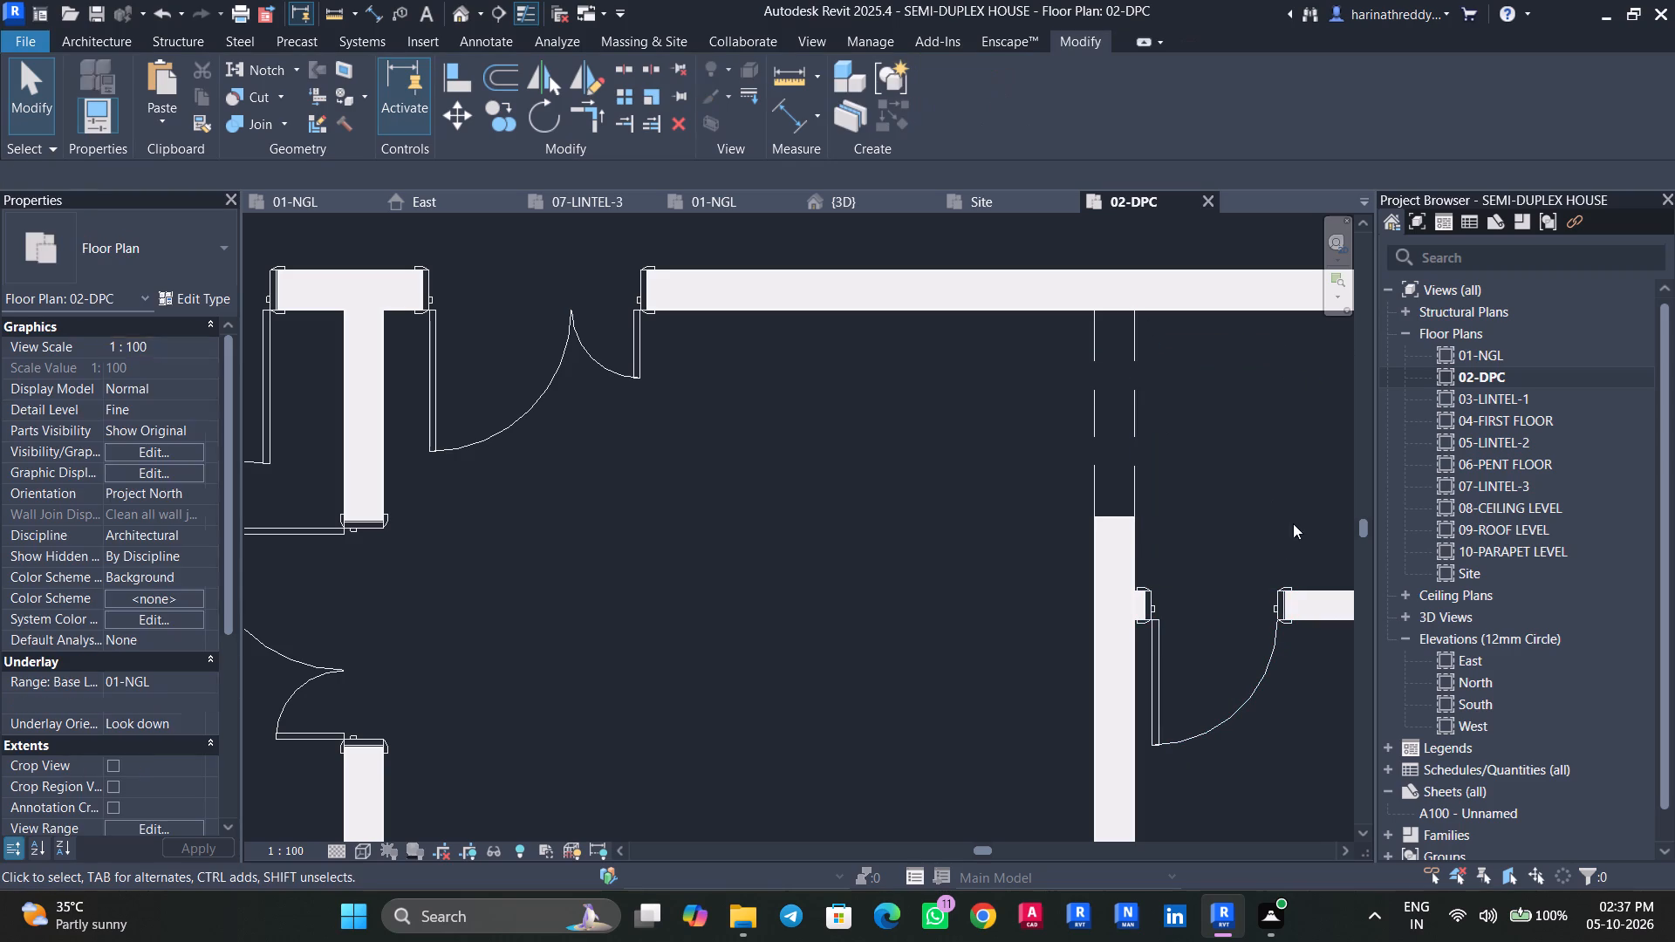
# Start an architectural floor of type 01-FLOOR MAIN on level 01-NGL.
pyautogui.scroll(-12, 1145, 520)
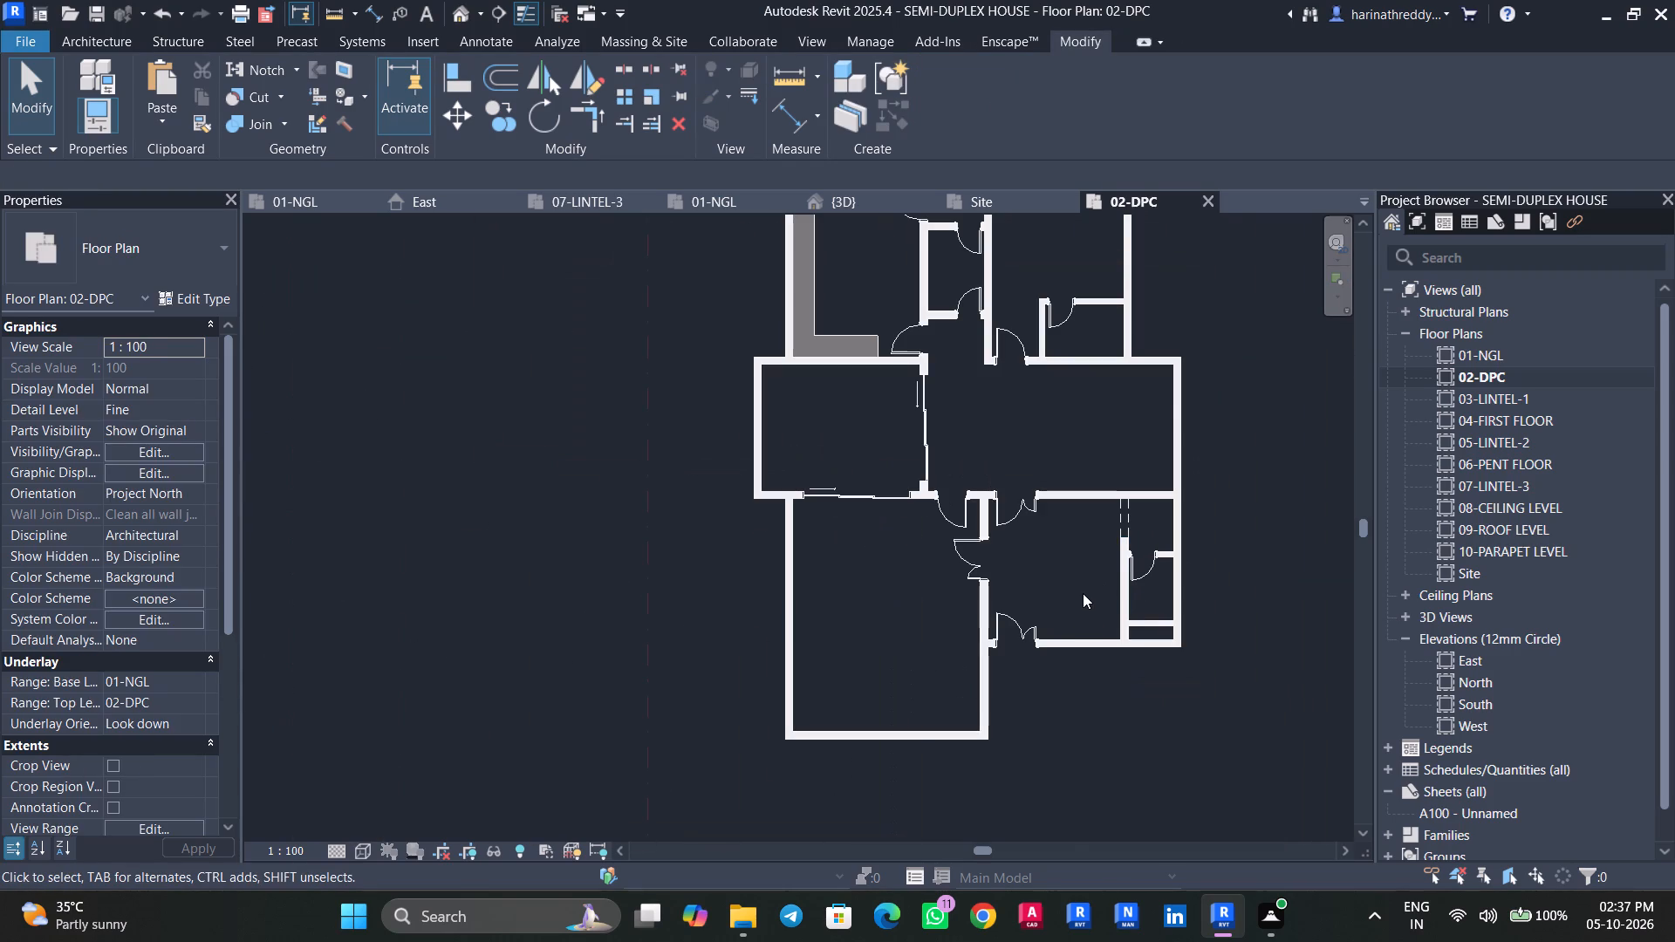
pyautogui.scroll(-2, 1083, 593)
pyautogui.moveTo(1017, 590); pyautogui.dragTo(954, 656, button='middle')
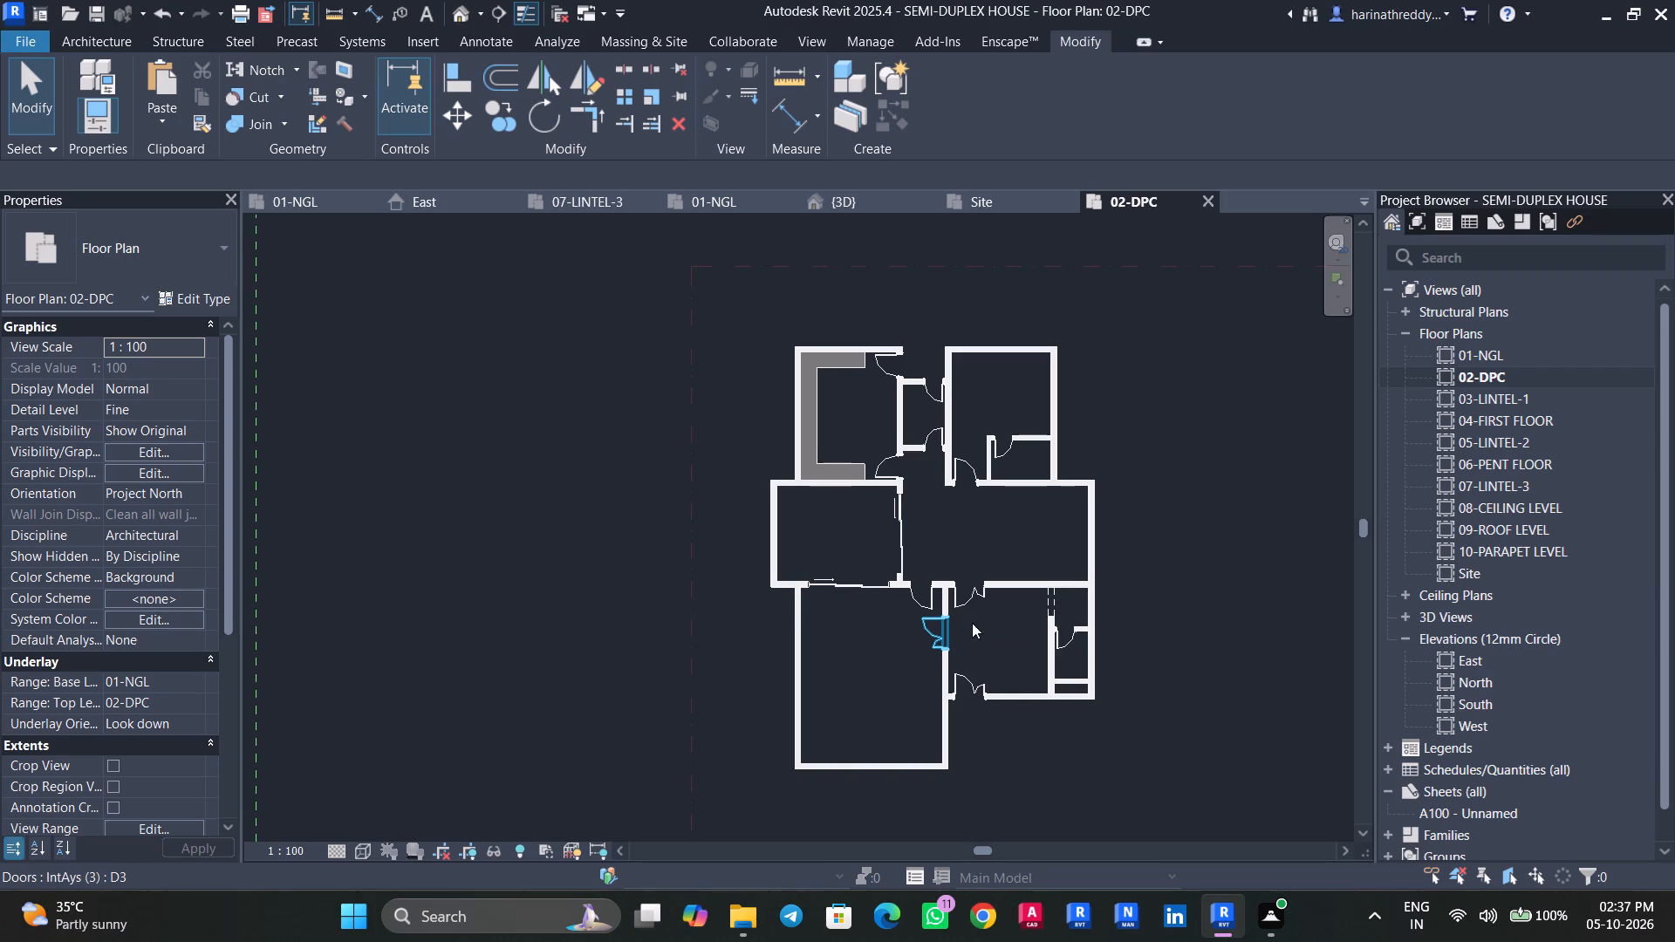
pyautogui.click(72, 44)
pyautogui.click(477, 121)
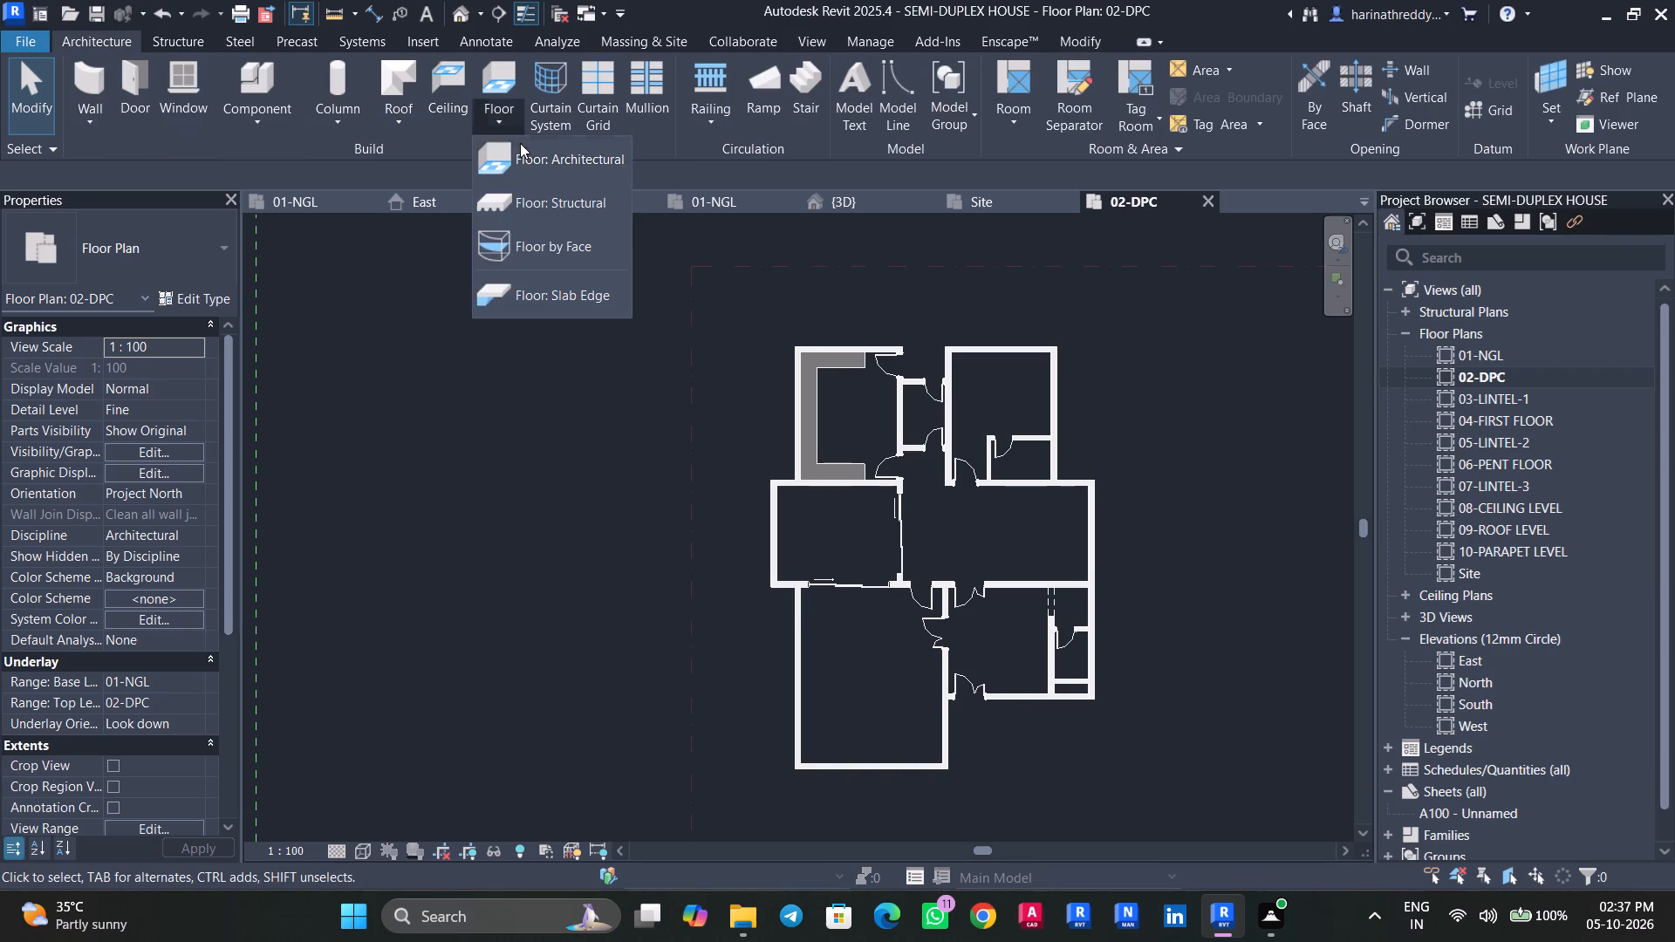
pyautogui.click(521, 152)
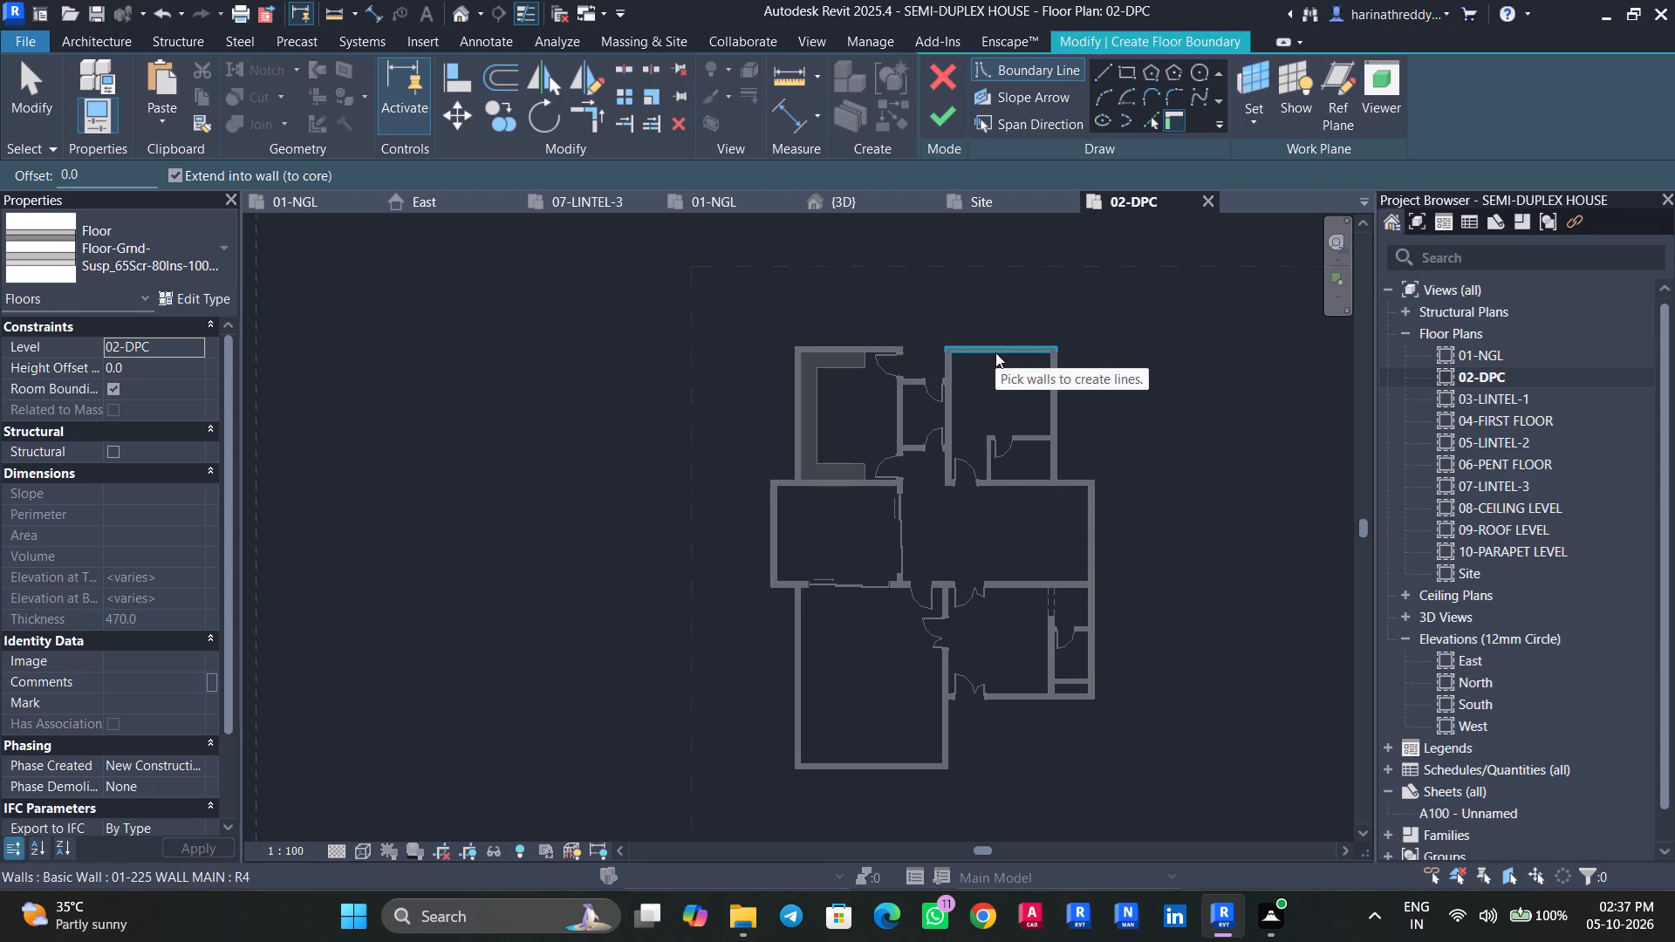
pyautogui.click(202, 349)
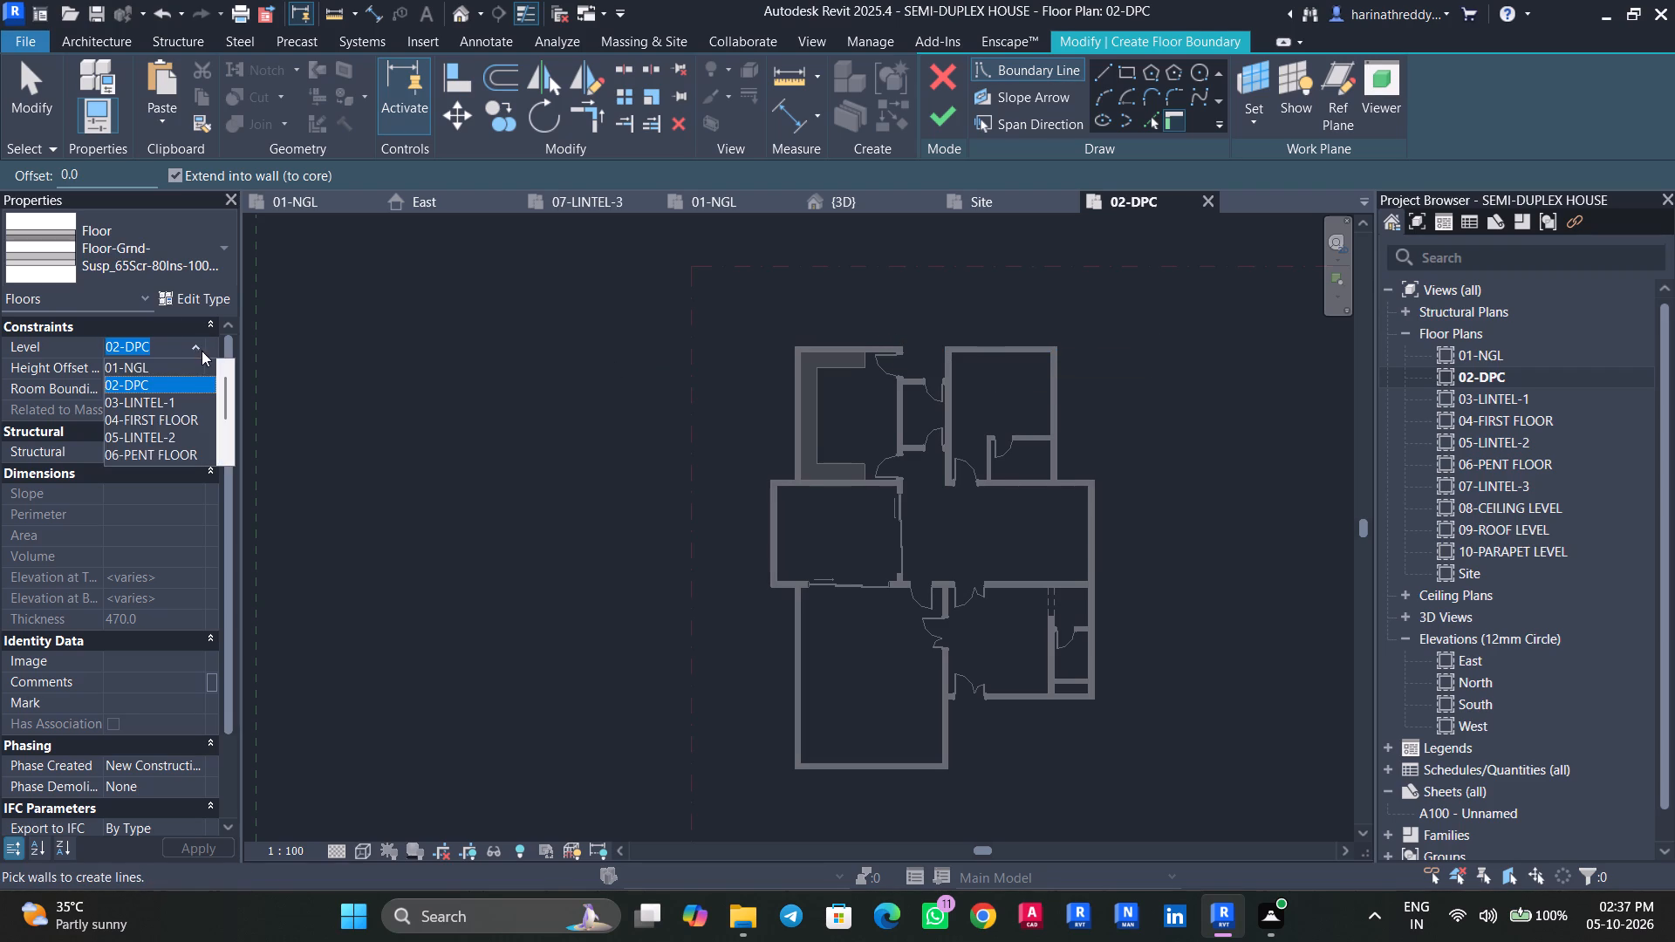
pyautogui.click(155, 372)
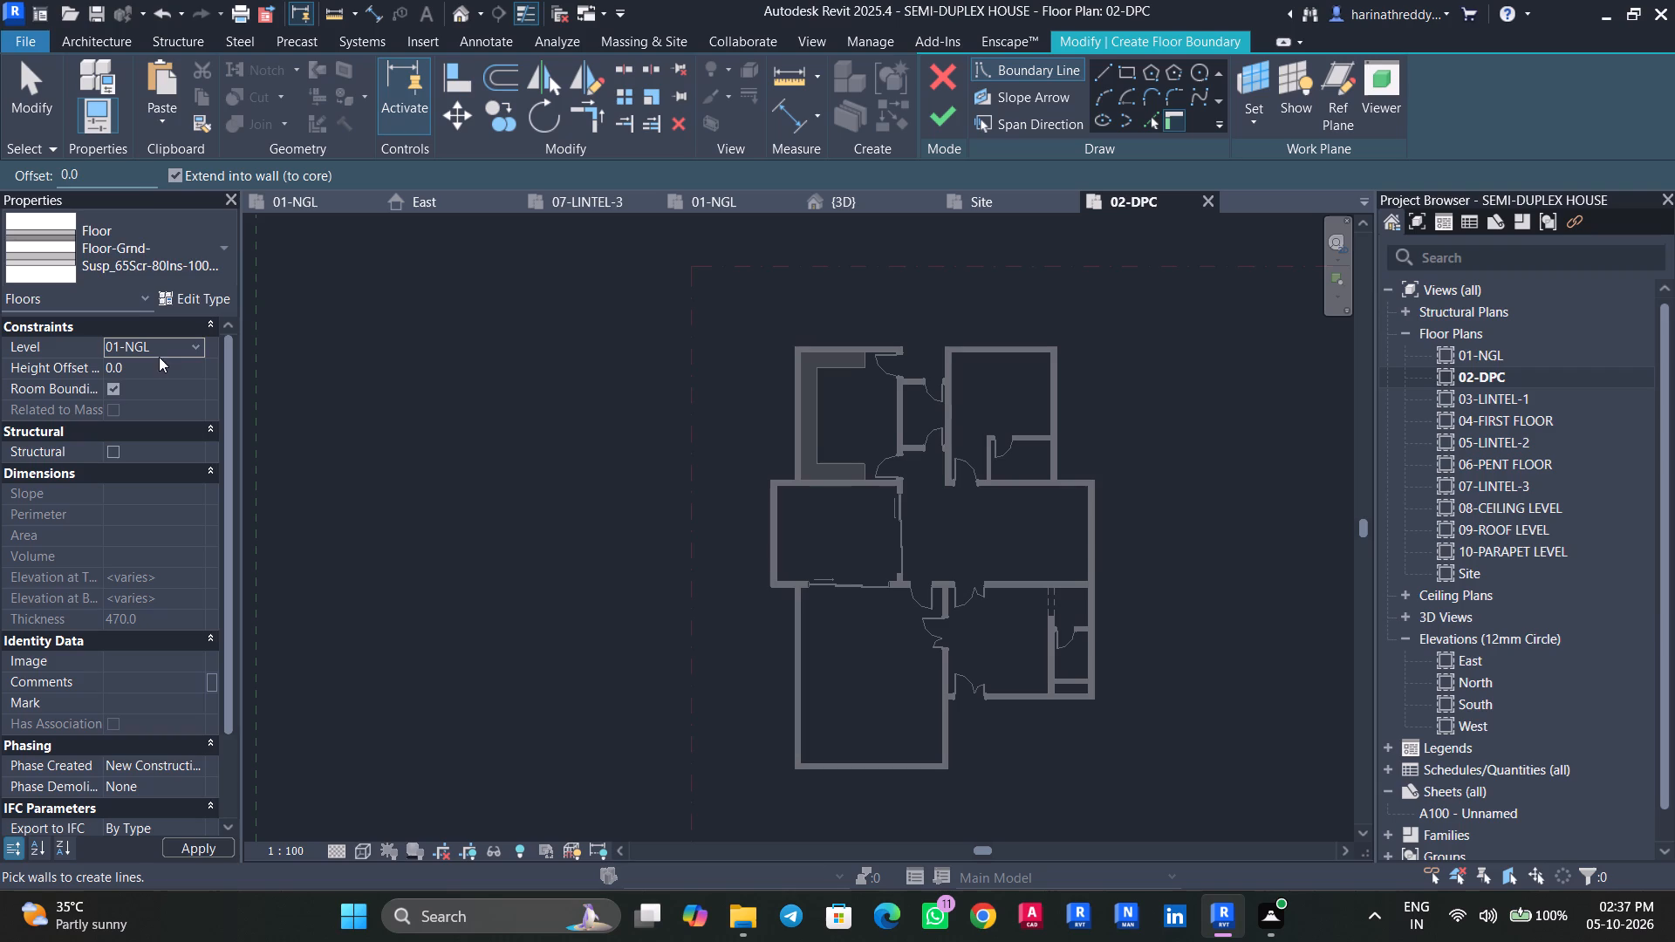
pyautogui.click(173, 255)
pyautogui.scroll(-3, 159, 420)
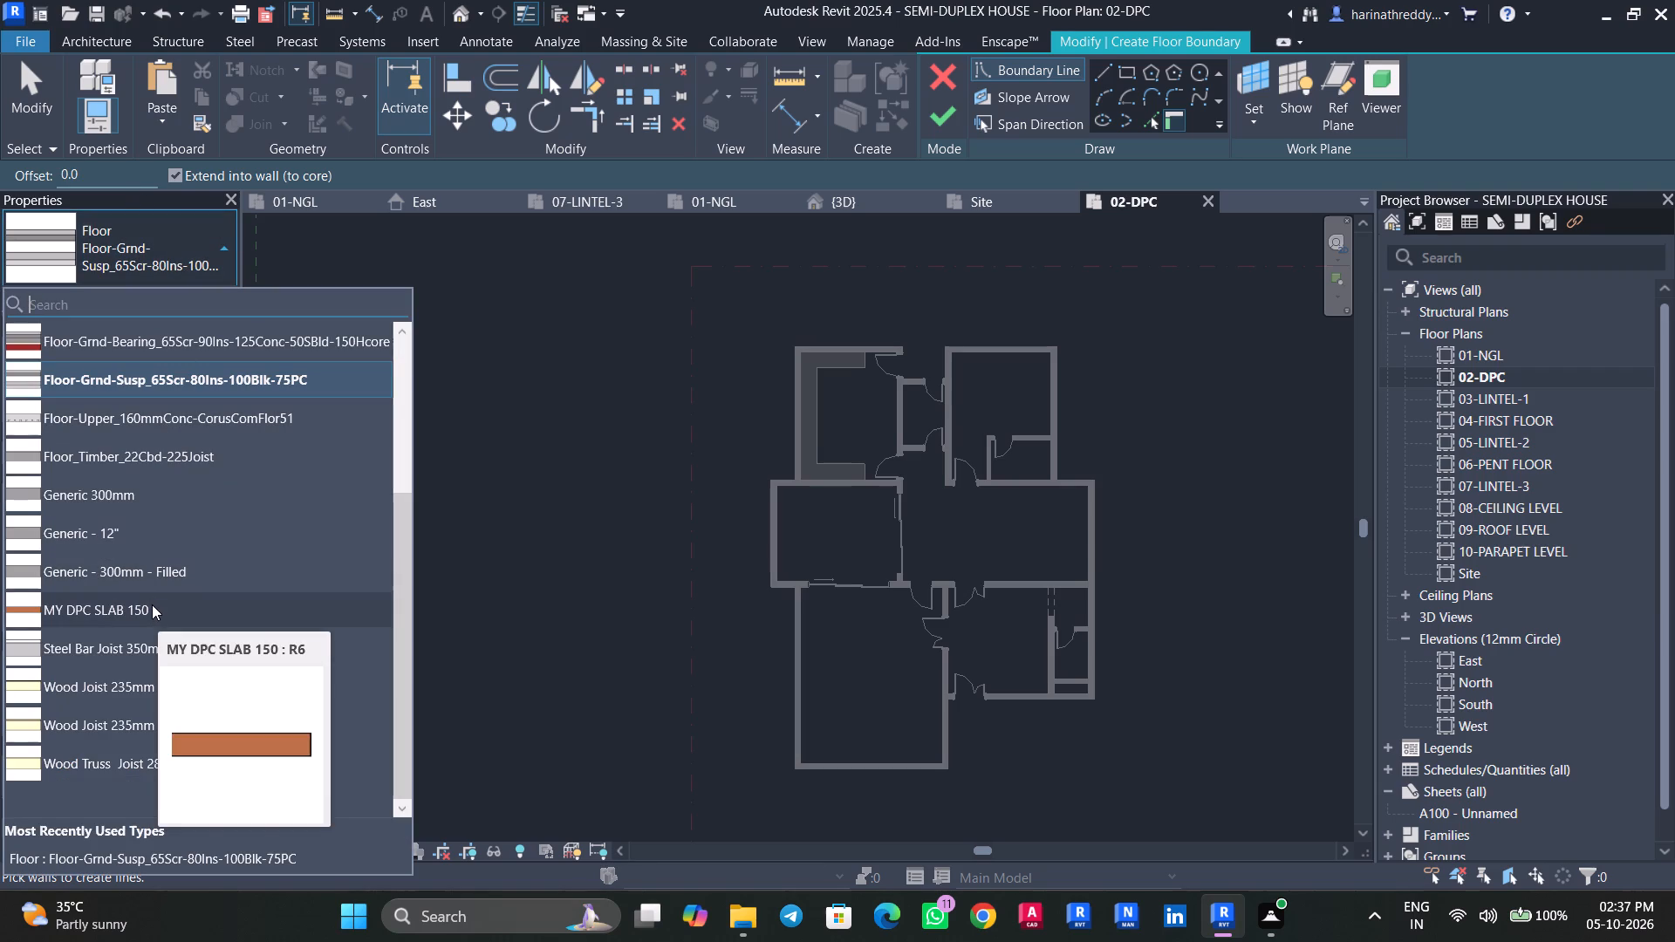
pyautogui.scroll(6, 147, 484)
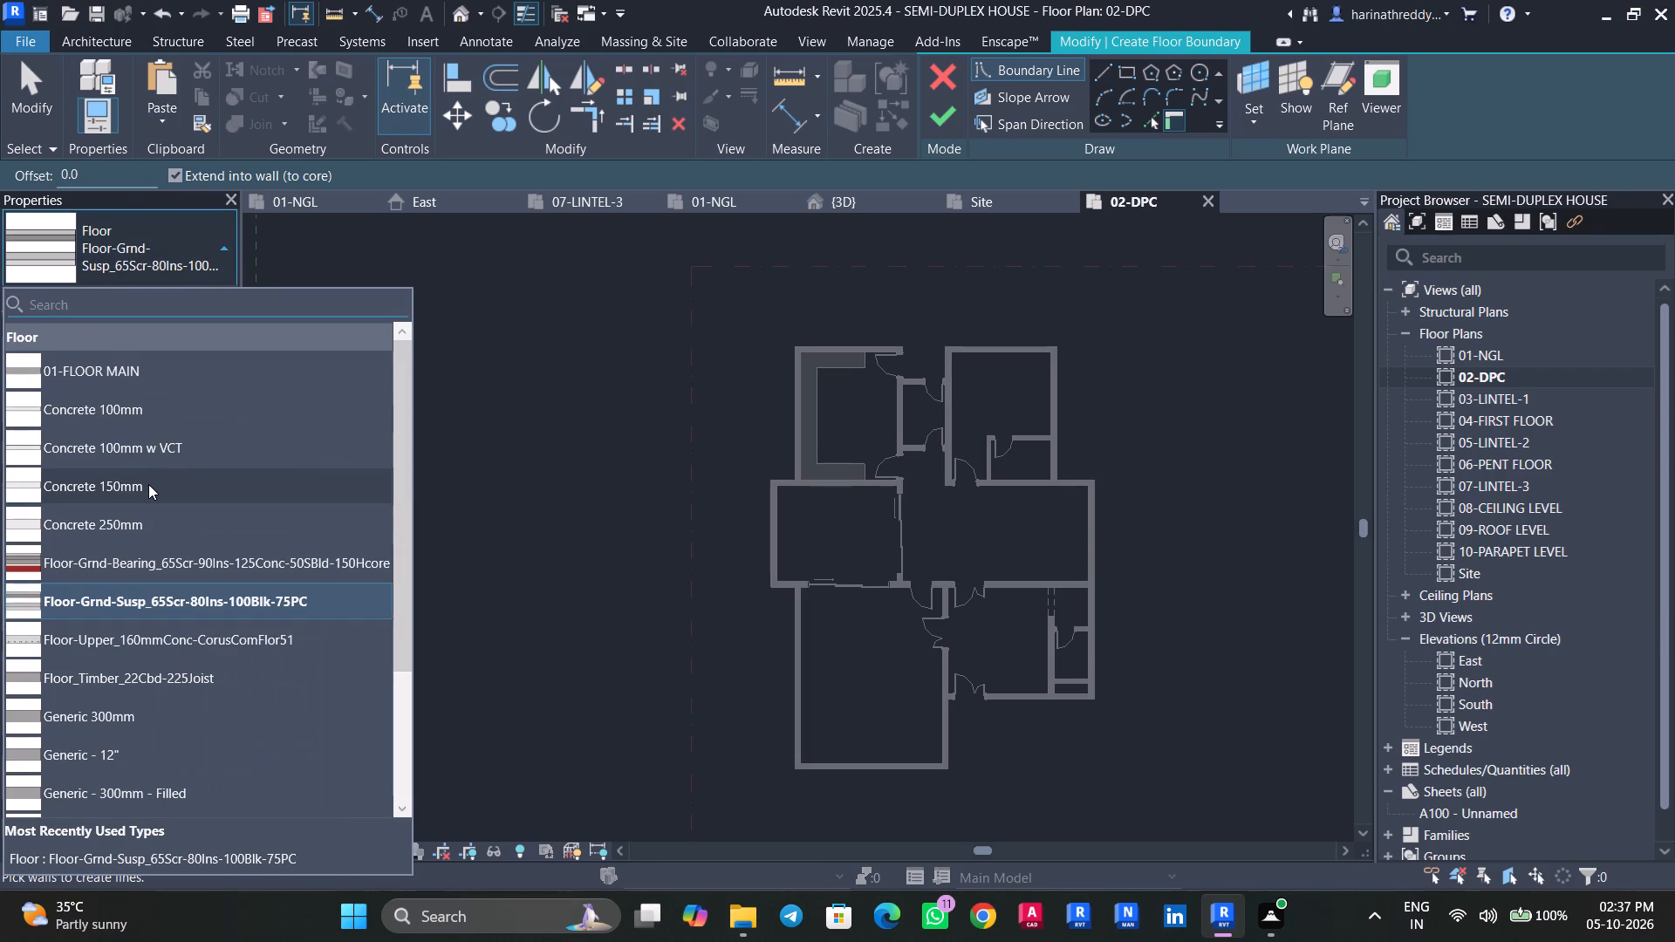
pyautogui.scroll(3, 148, 484)
pyautogui.click(142, 375)
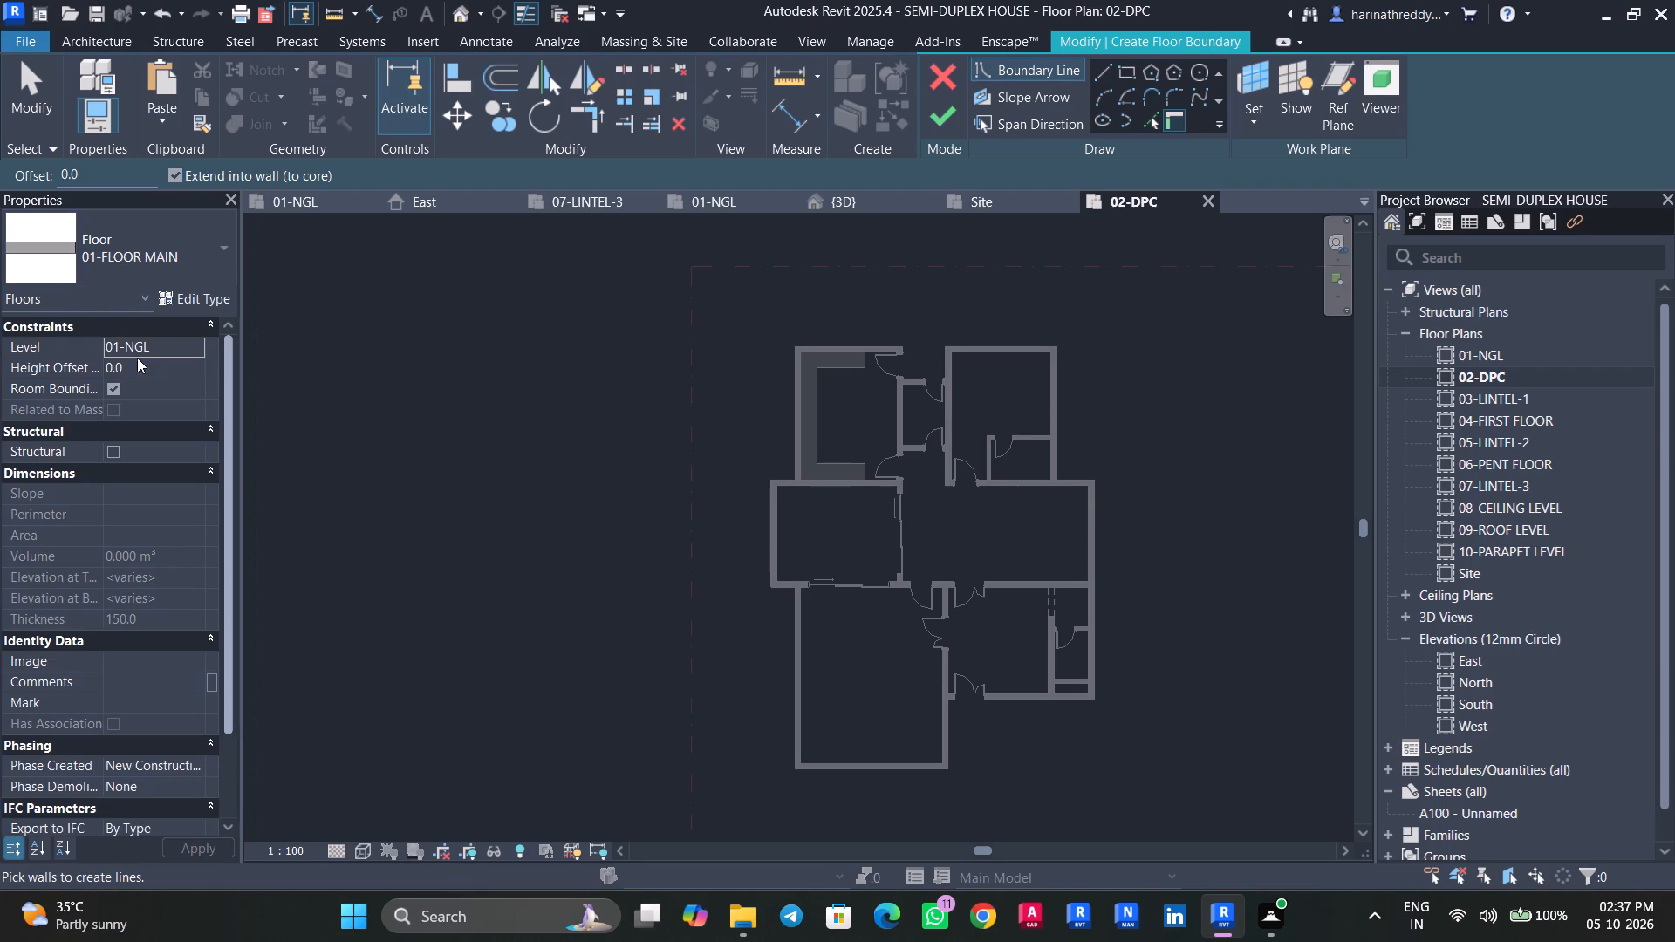
pyautogui.click(196, 345)
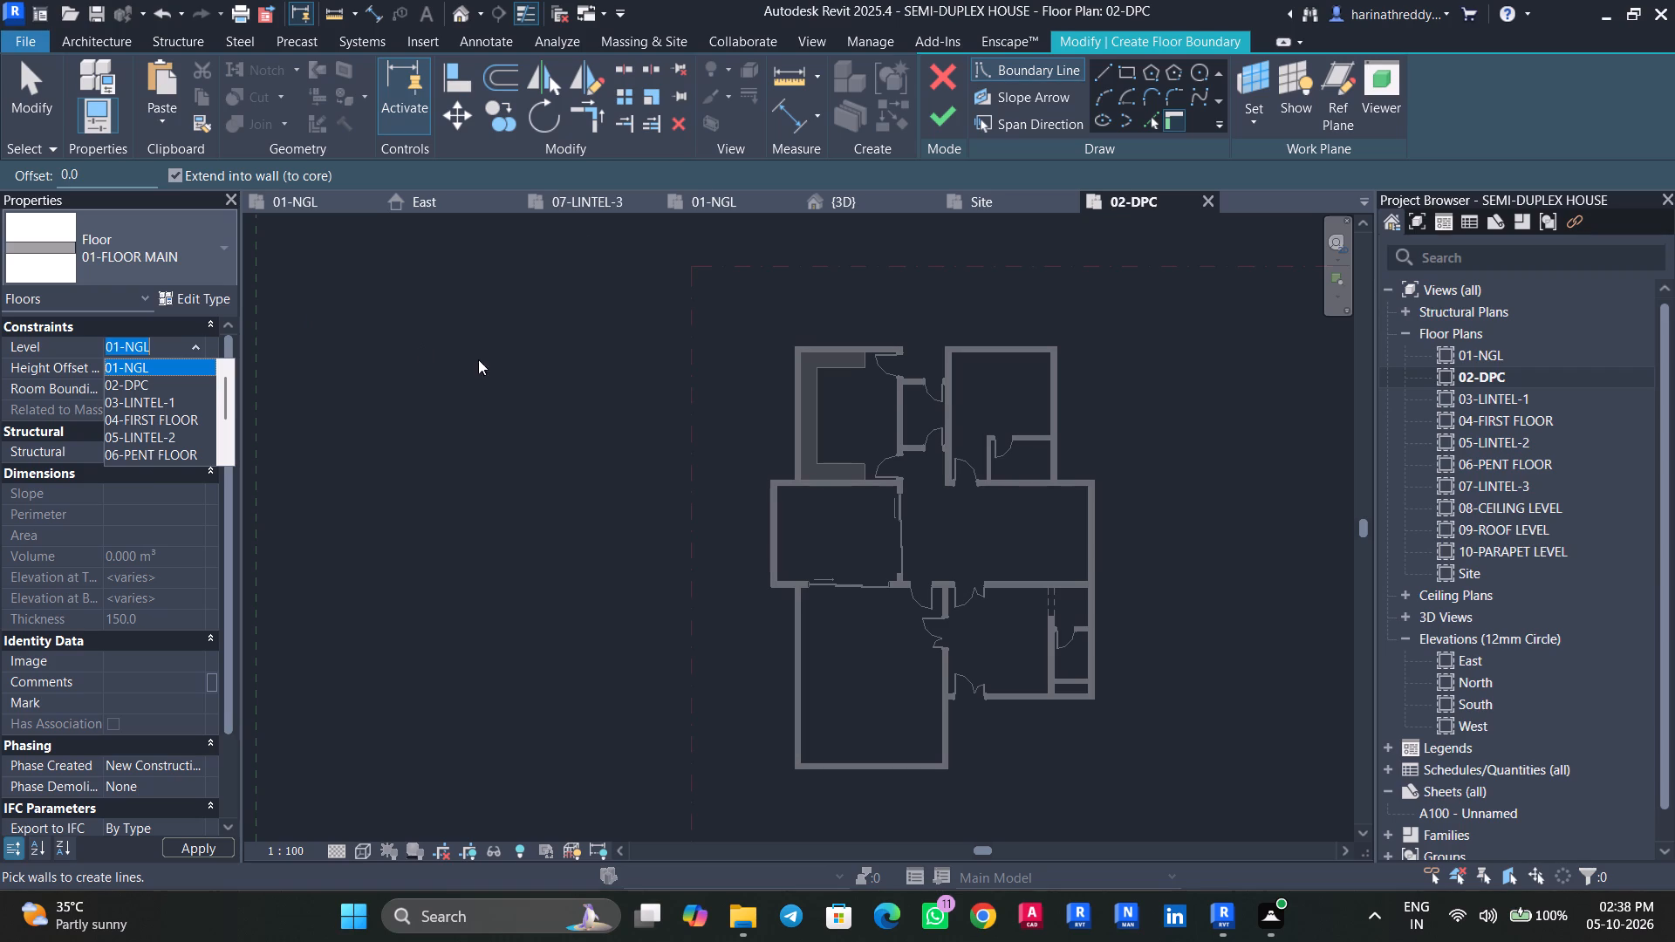
pyautogui.click(1105, 72)
# Pick floor boundary lines along the inner wall faces of both north rooms, the central hall and the southeast room.
pyautogui.scroll(4, 806, 338)
pyautogui.scroll(-1, 806, 338)
pyautogui.scroll(2, 803, 379)
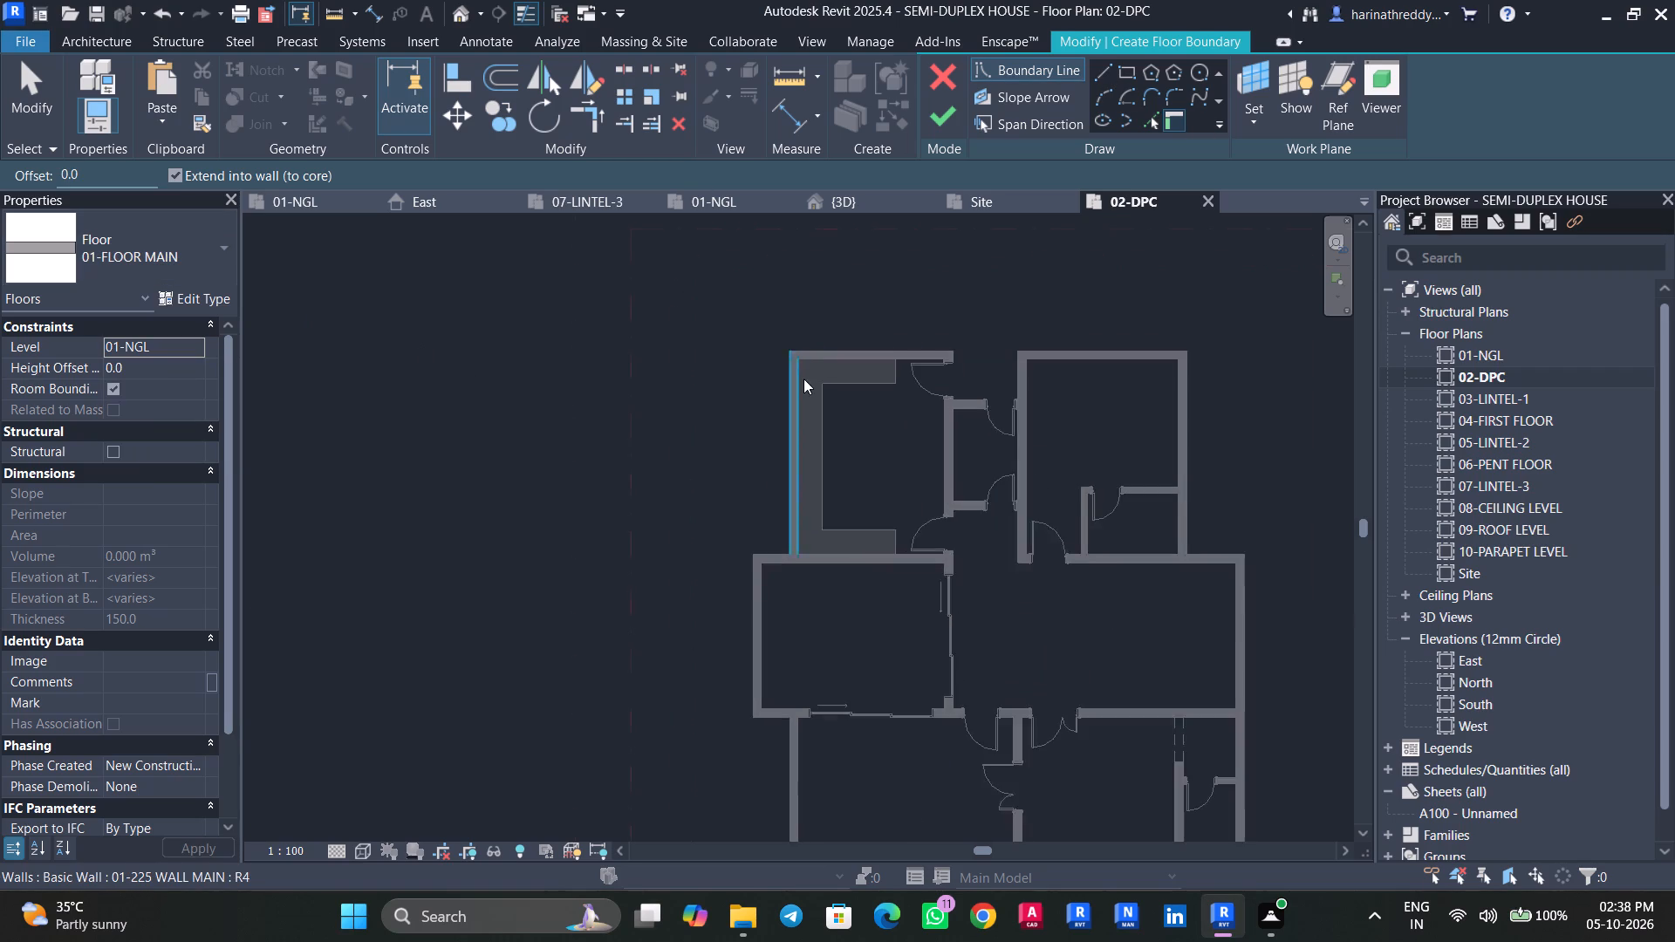
pyautogui.scroll(2, 803, 379)
pyautogui.moveTo(829, 384); pyautogui.dragTo(710, 465, button='middle')
pyautogui.click(1104, 70)
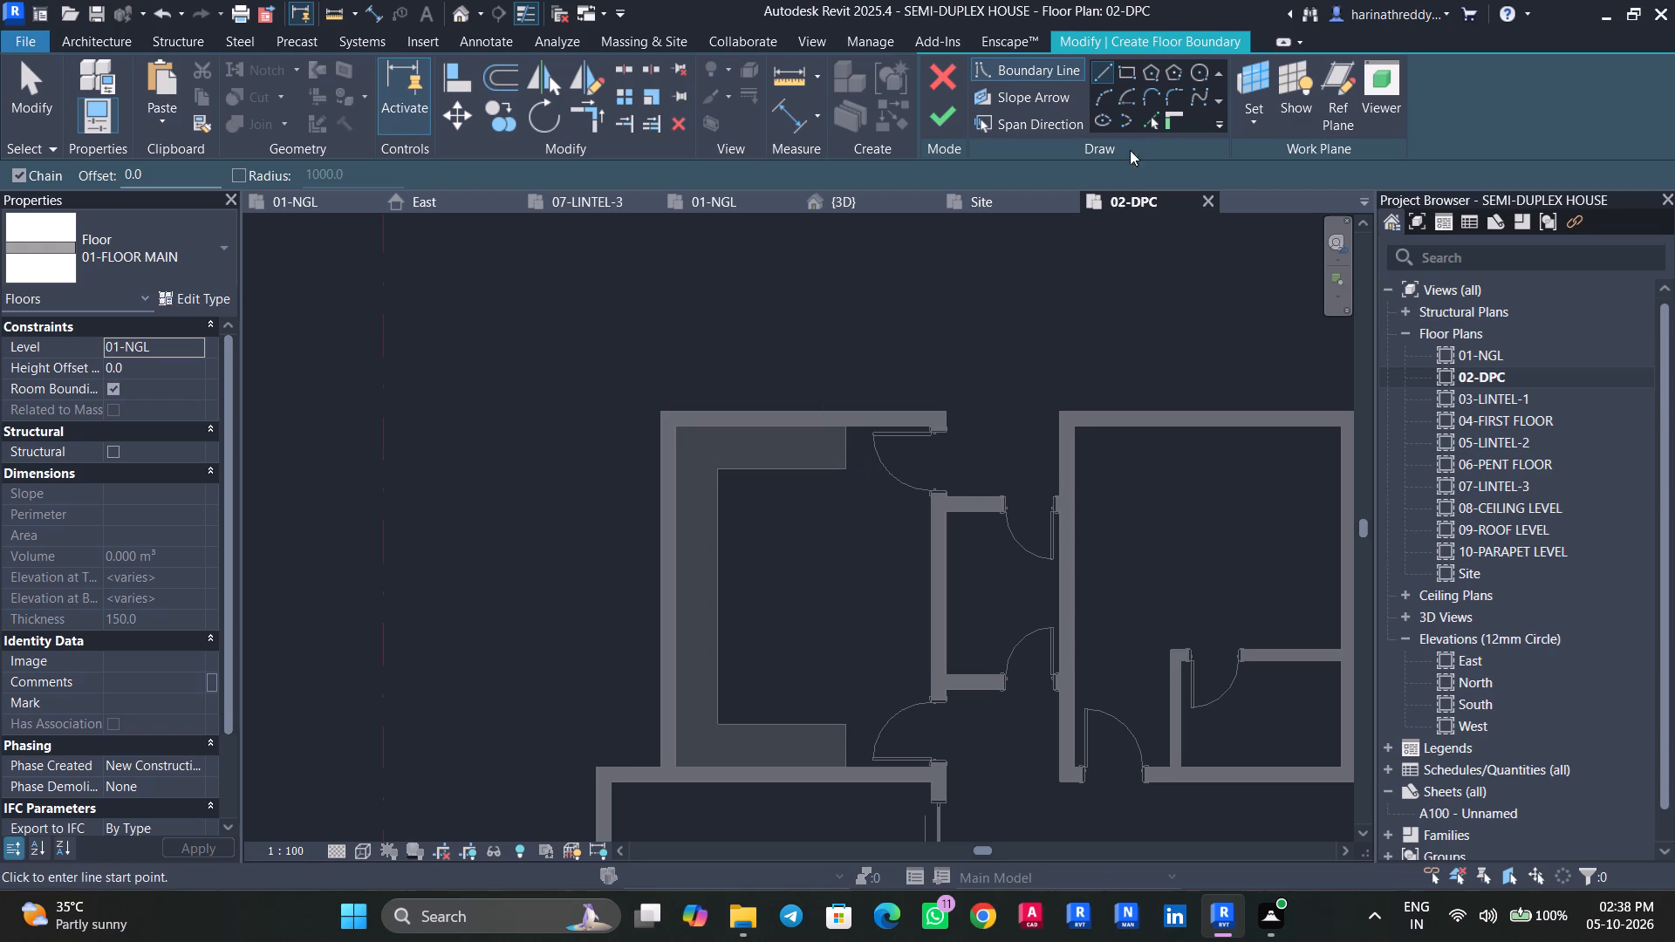
pyautogui.click(1148, 118)
pyautogui.click(749, 430)
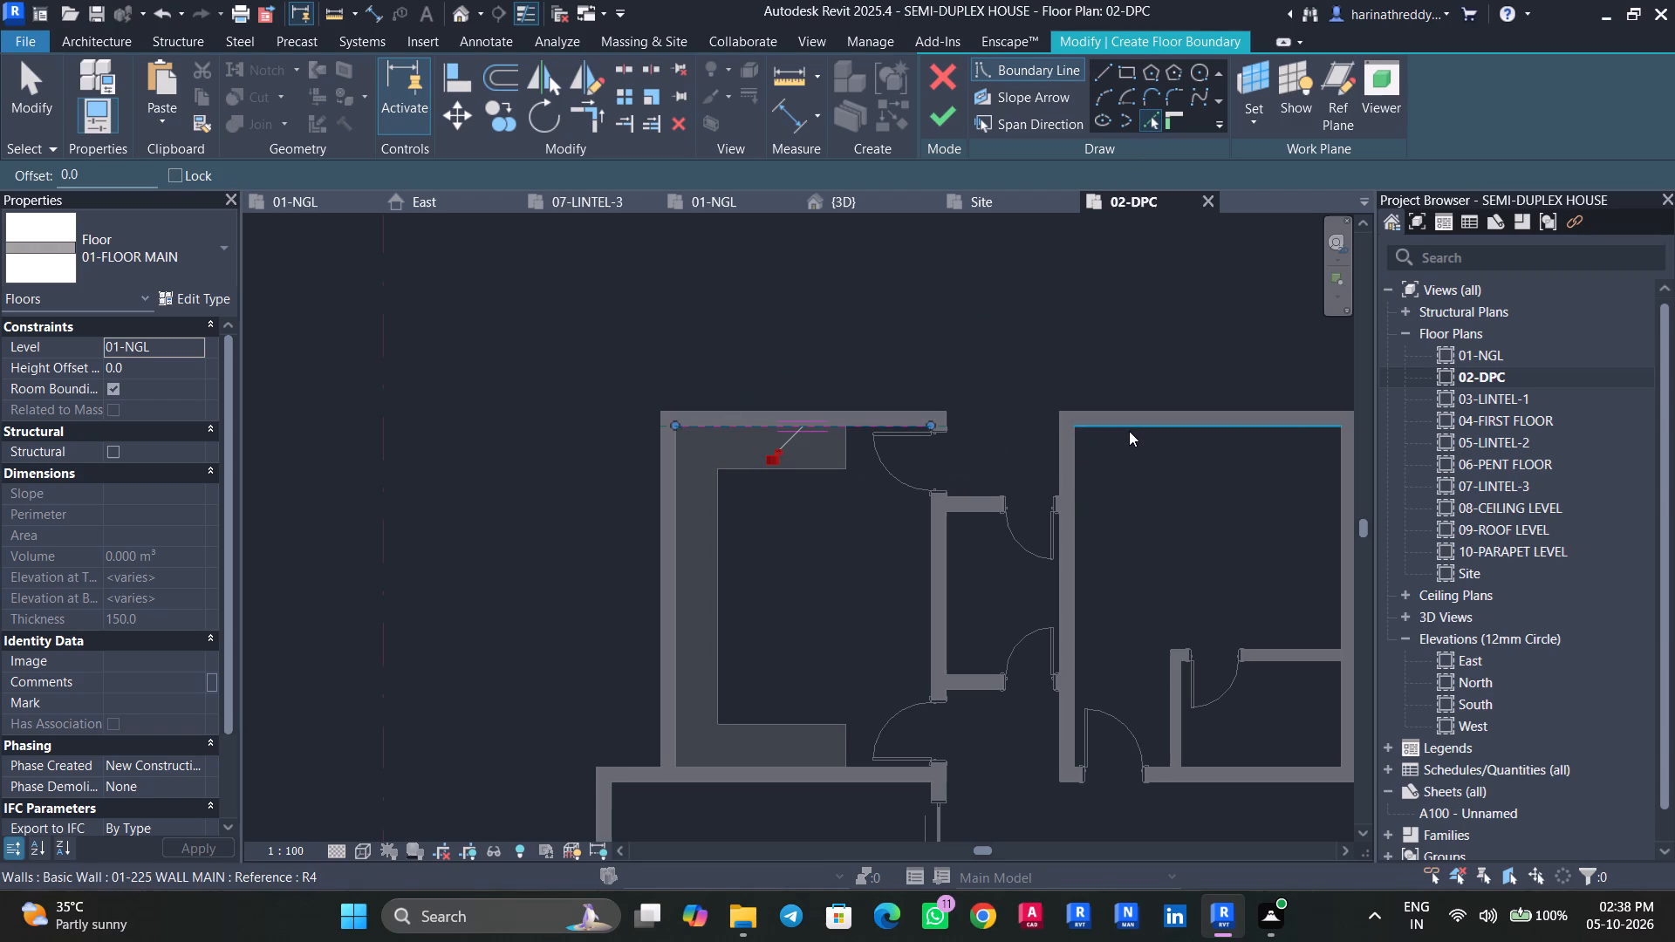
pyautogui.click(1129, 430)
pyautogui.moveTo(1168, 496); pyautogui.dragTo(908, 390, button='middle')
pyautogui.click(1079, 457)
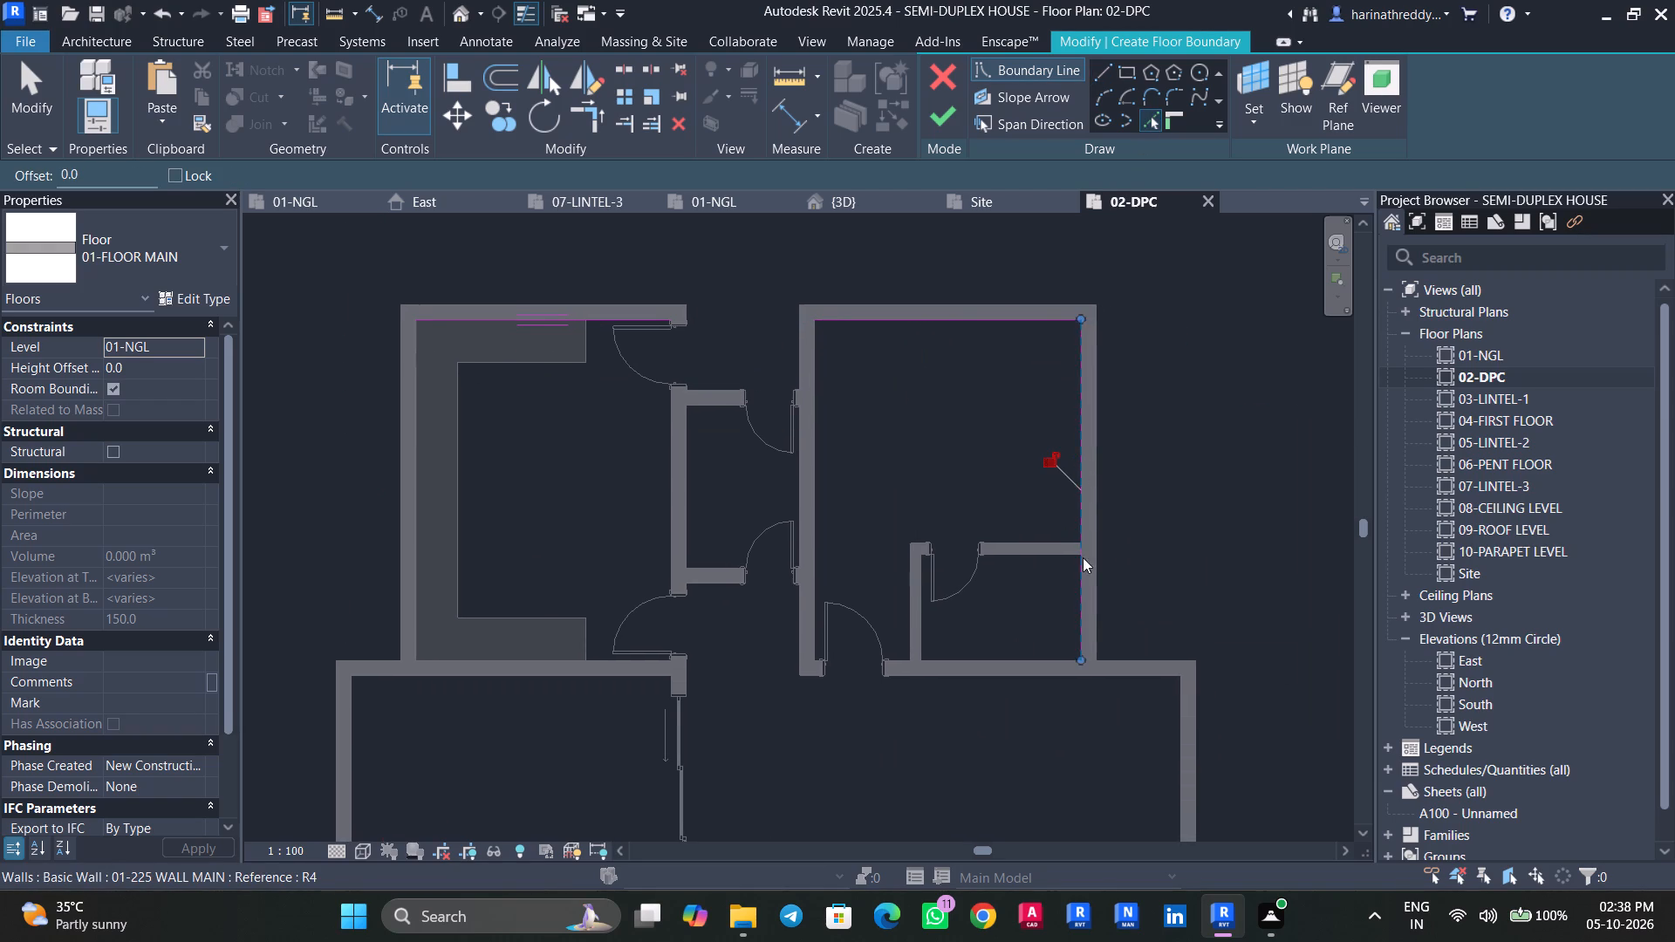
pyautogui.click(1149, 683)
pyautogui.moveTo(1125, 671); pyautogui.dragTo(1060, 436, button='middle')
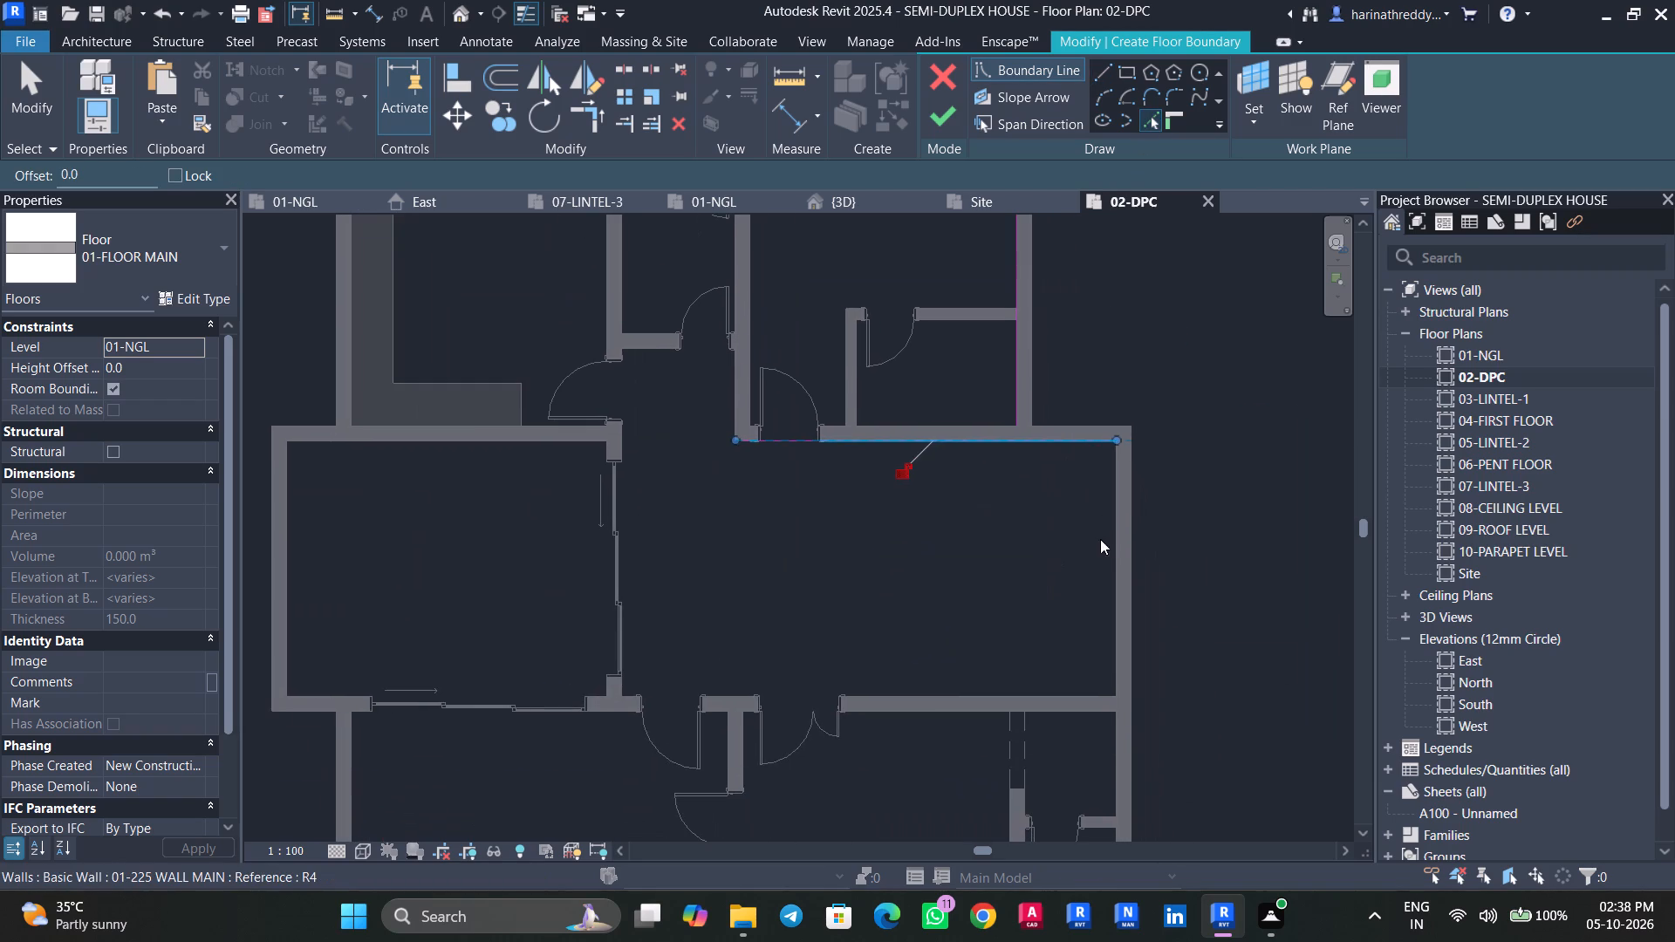
pyautogui.click(1111, 544)
pyautogui.moveTo(1059, 611); pyautogui.dragTo(1013, 379, button='middle')
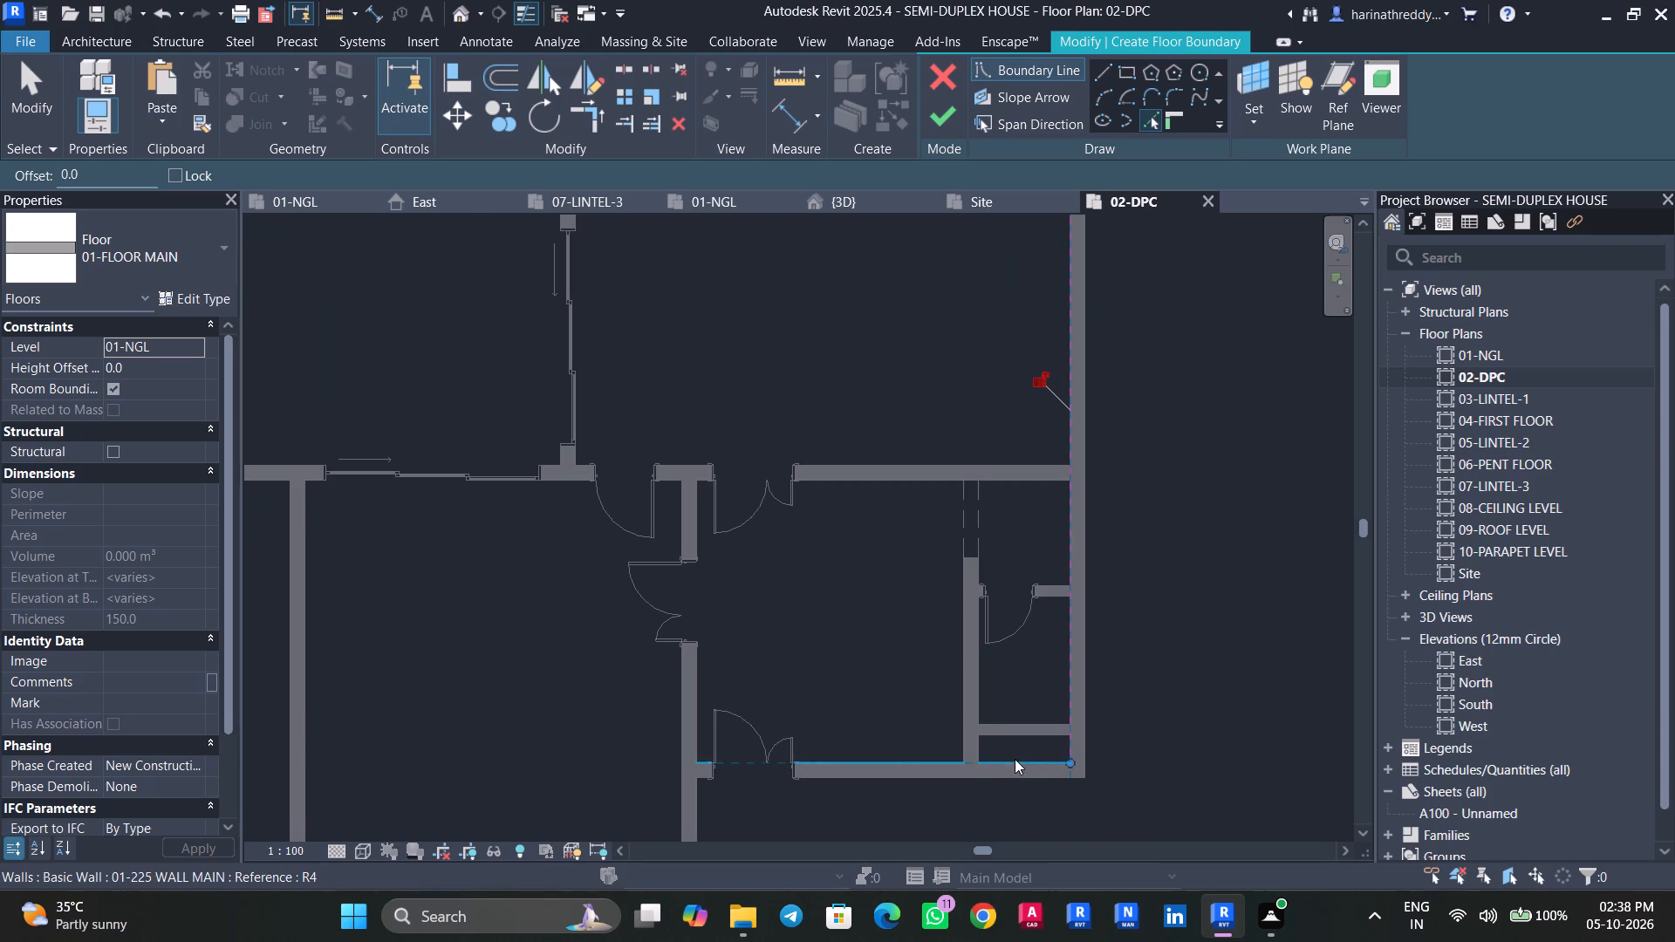
pyautogui.click(1015, 759)
# Pick the remaining boundary lines along the inner faces of the large south room, the west-central room and the northwest room.
pyautogui.moveTo(846, 723); pyautogui.dragTo(948, 497, button='middle')
pyautogui.click(780, 629)
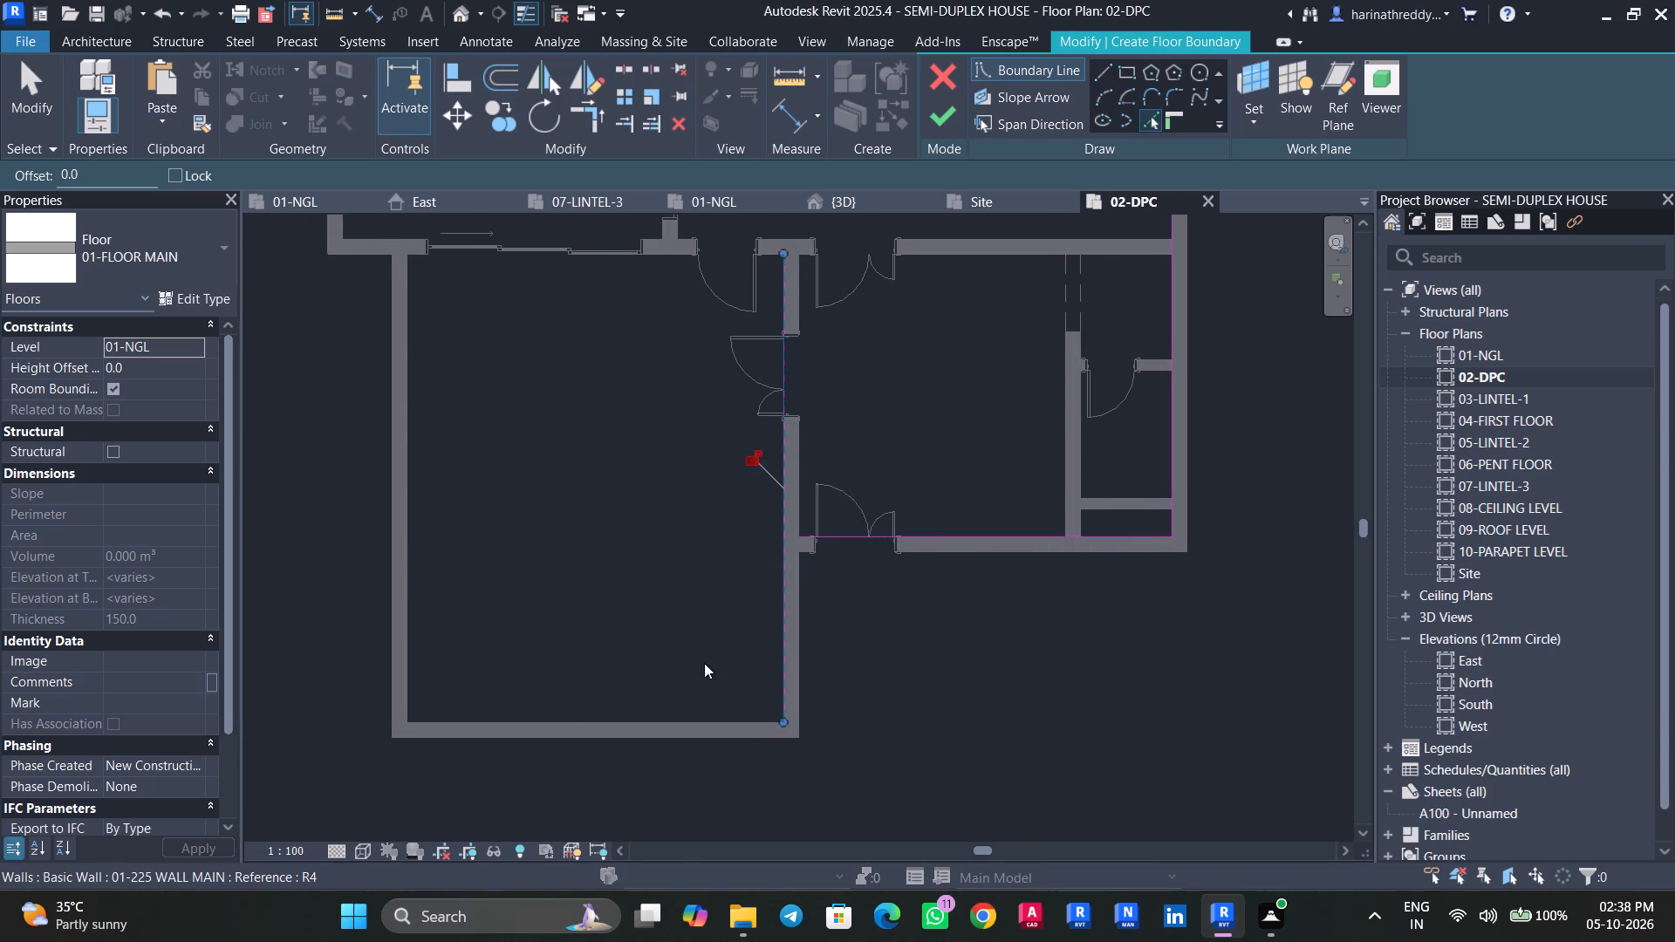
pyautogui.click(564, 718)
pyautogui.click(410, 615)
pyautogui.moveTo(485, 379); pyautogui.dragTo(554, 626, button='middle')
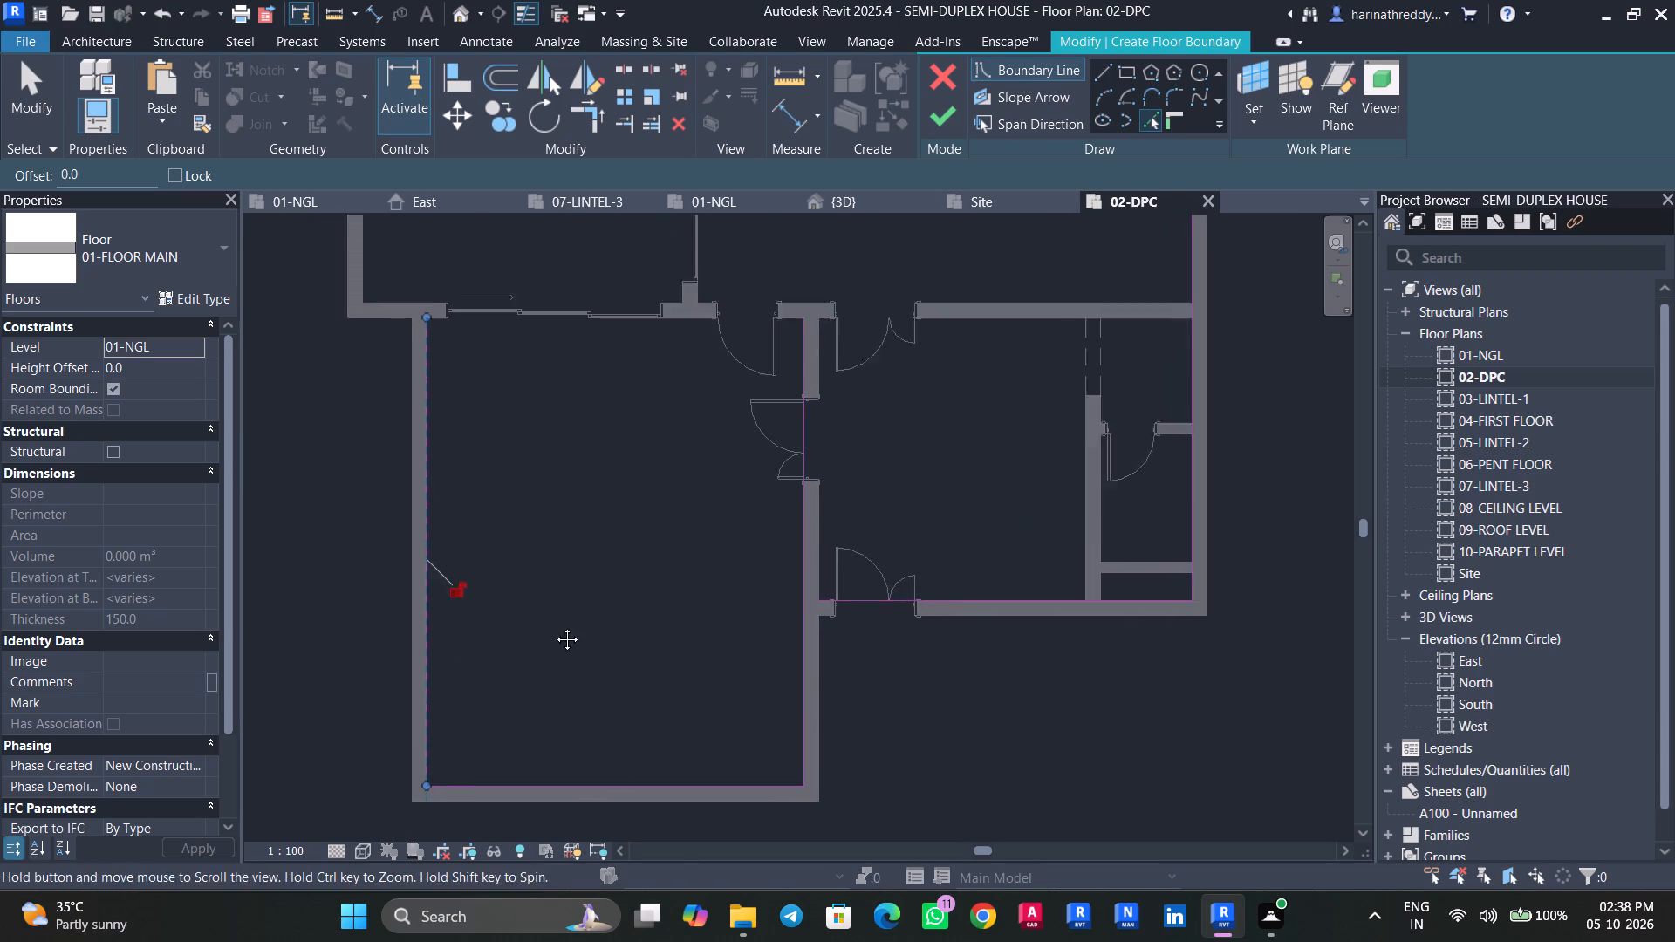
pyautogui.moveTo(554, 626); pyautogui.dragTo(601, 755, button='middle')
pyautogui.scroll(1, 571, 689)
pyautogui.click(465, 587)
pyautogui.click(441, 556)
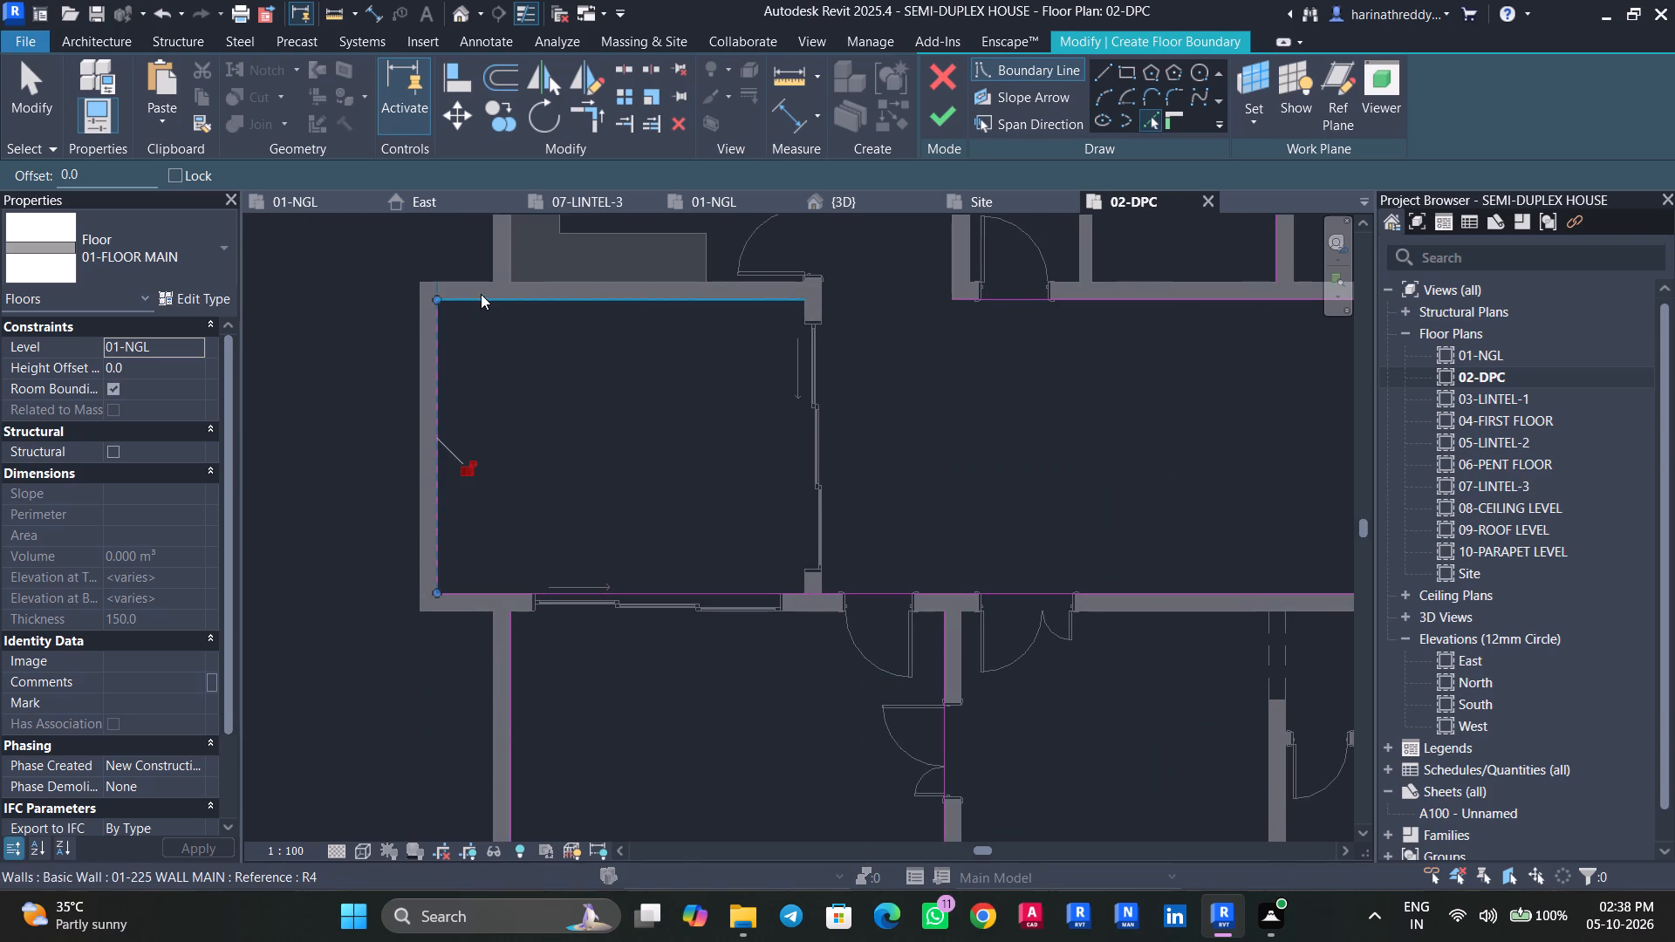
pyautogui.click(476, 303)
pyautogui.click(517, 246)
pyautogui.moveTo(549, 281); pyautogui.dragTo(573, 625, button='middle')
pyautogui.moveTo(614, 452); pyautogui.dragTo(614, 478, button='middle')
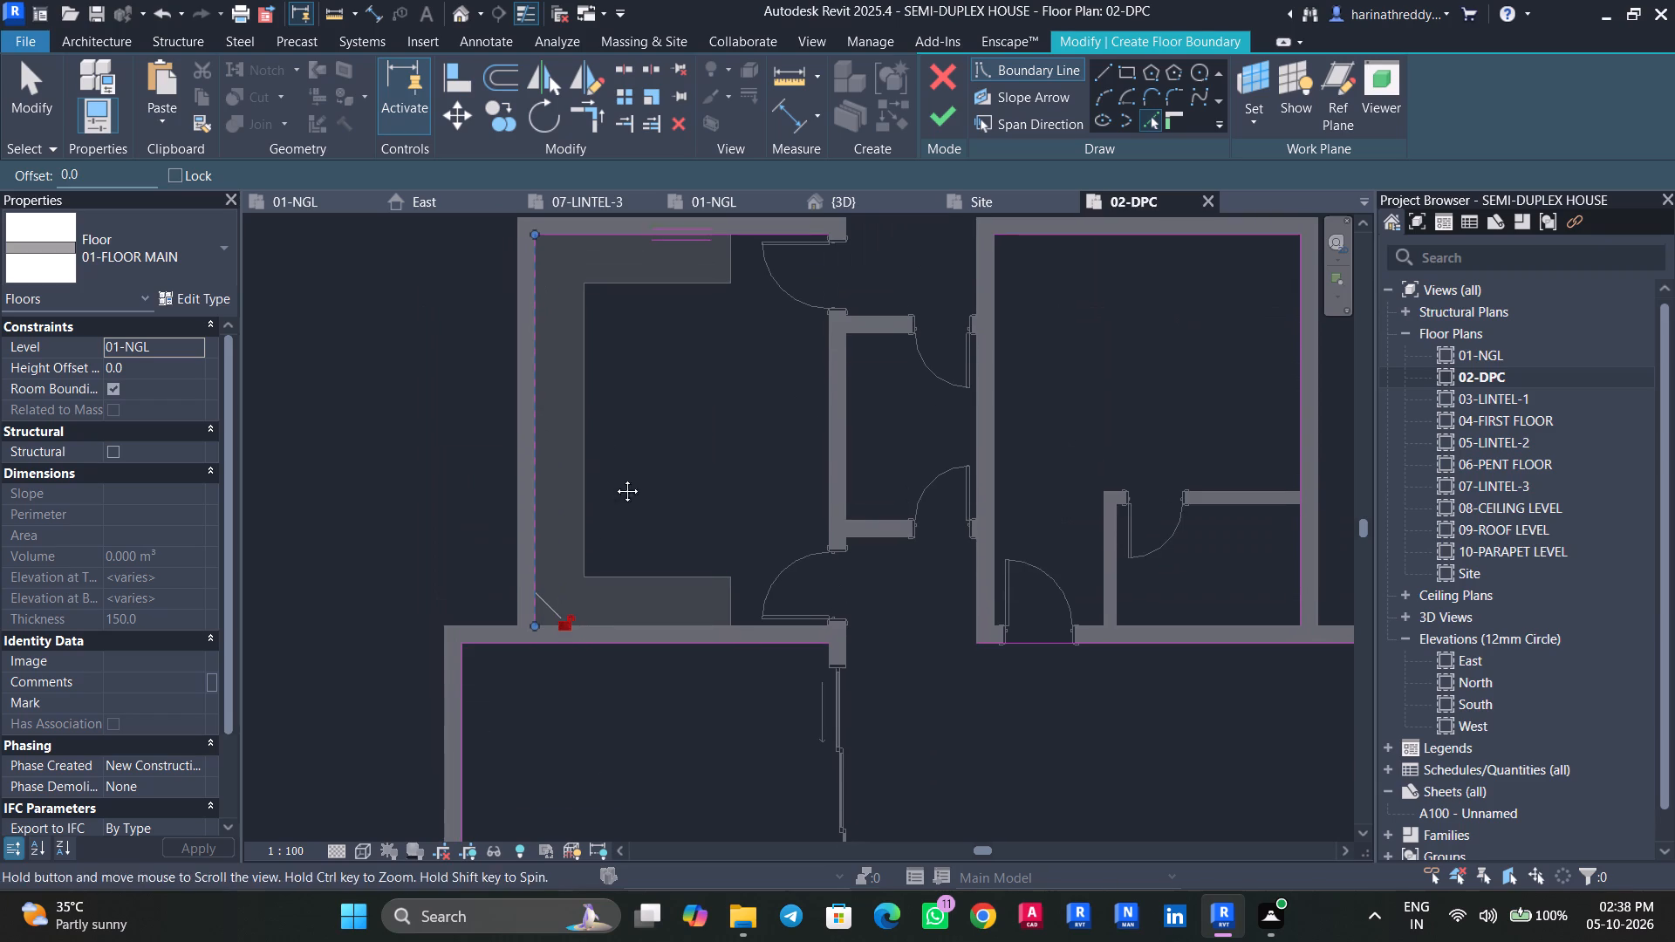
pyautogui.moveTo(614, 478); pyautogui.dragTo(589, 588, button='middle')
pyautogui.press('Escape')
pyautogui.press('Escape')
# Trim or extend the boundary lines into continuous corners along the plan's north, east and southeast sides.
pyautogui.press('t')
pyautogui.press('r')
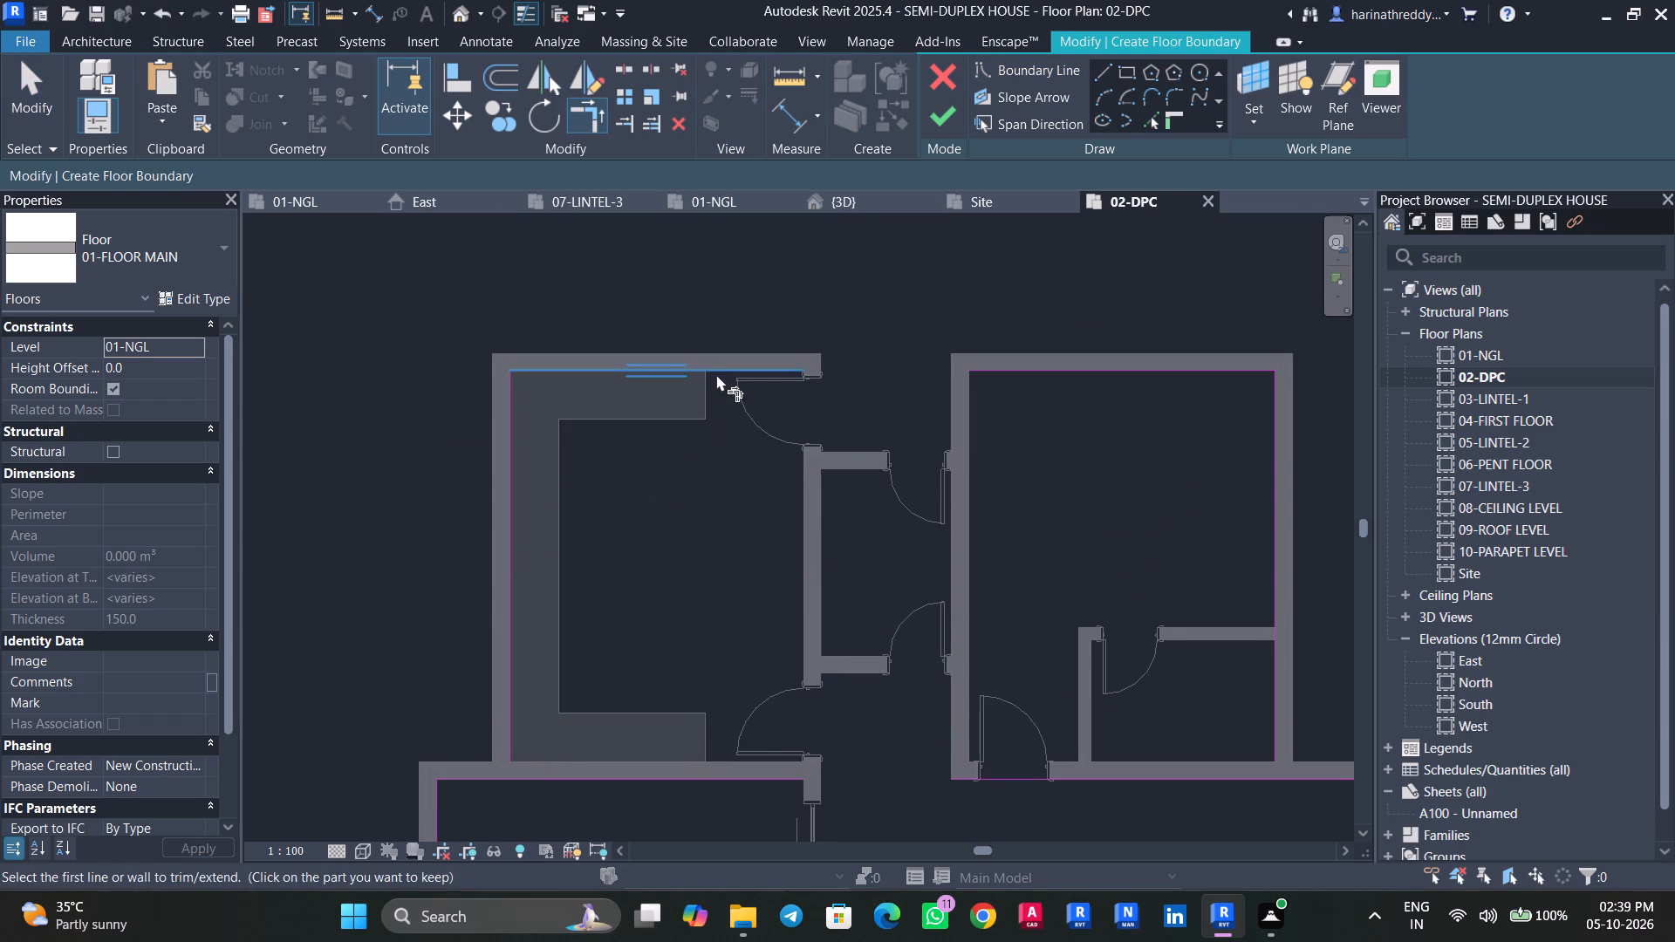
pyautogui.click(718, 369)
pyautogui.click(1024, 370)
pyautogui.moveTo(1080, 437); pyautogui.dragTo(899, 361, button='middle')
pyautogui.click(1084, 509)
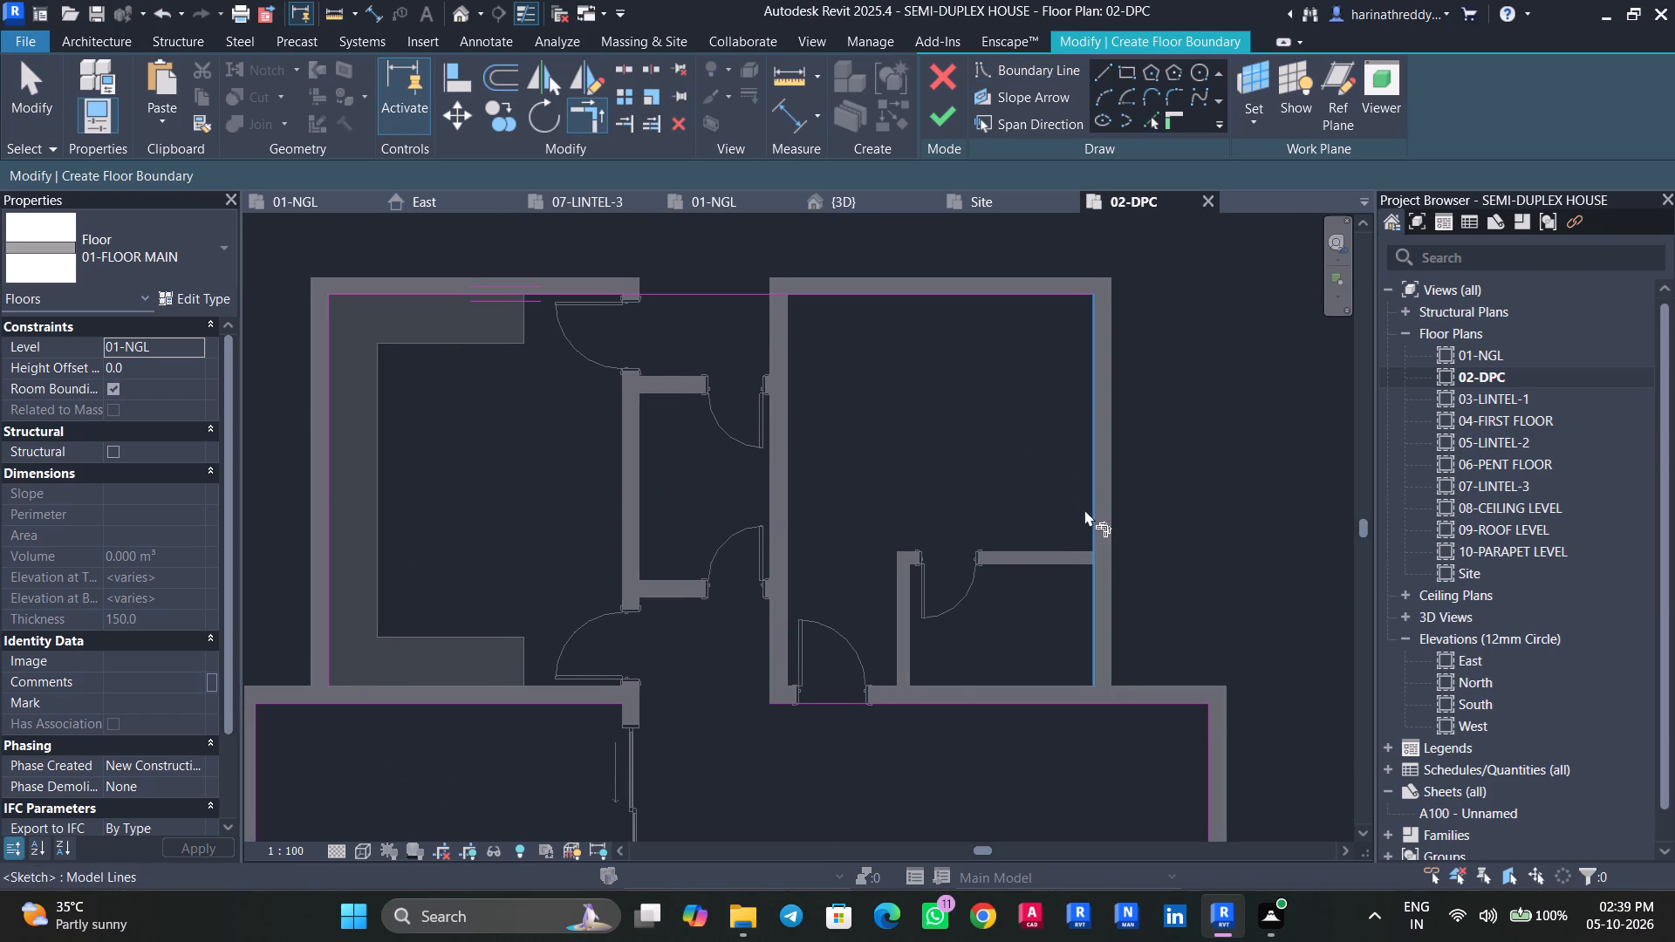
pyautogui.click(1147, 707)
pyautogui.moveTo(1125, 747); pyautogui.dragTo(1077, 350, button='middle')
pyautogui.click(1161, 536)
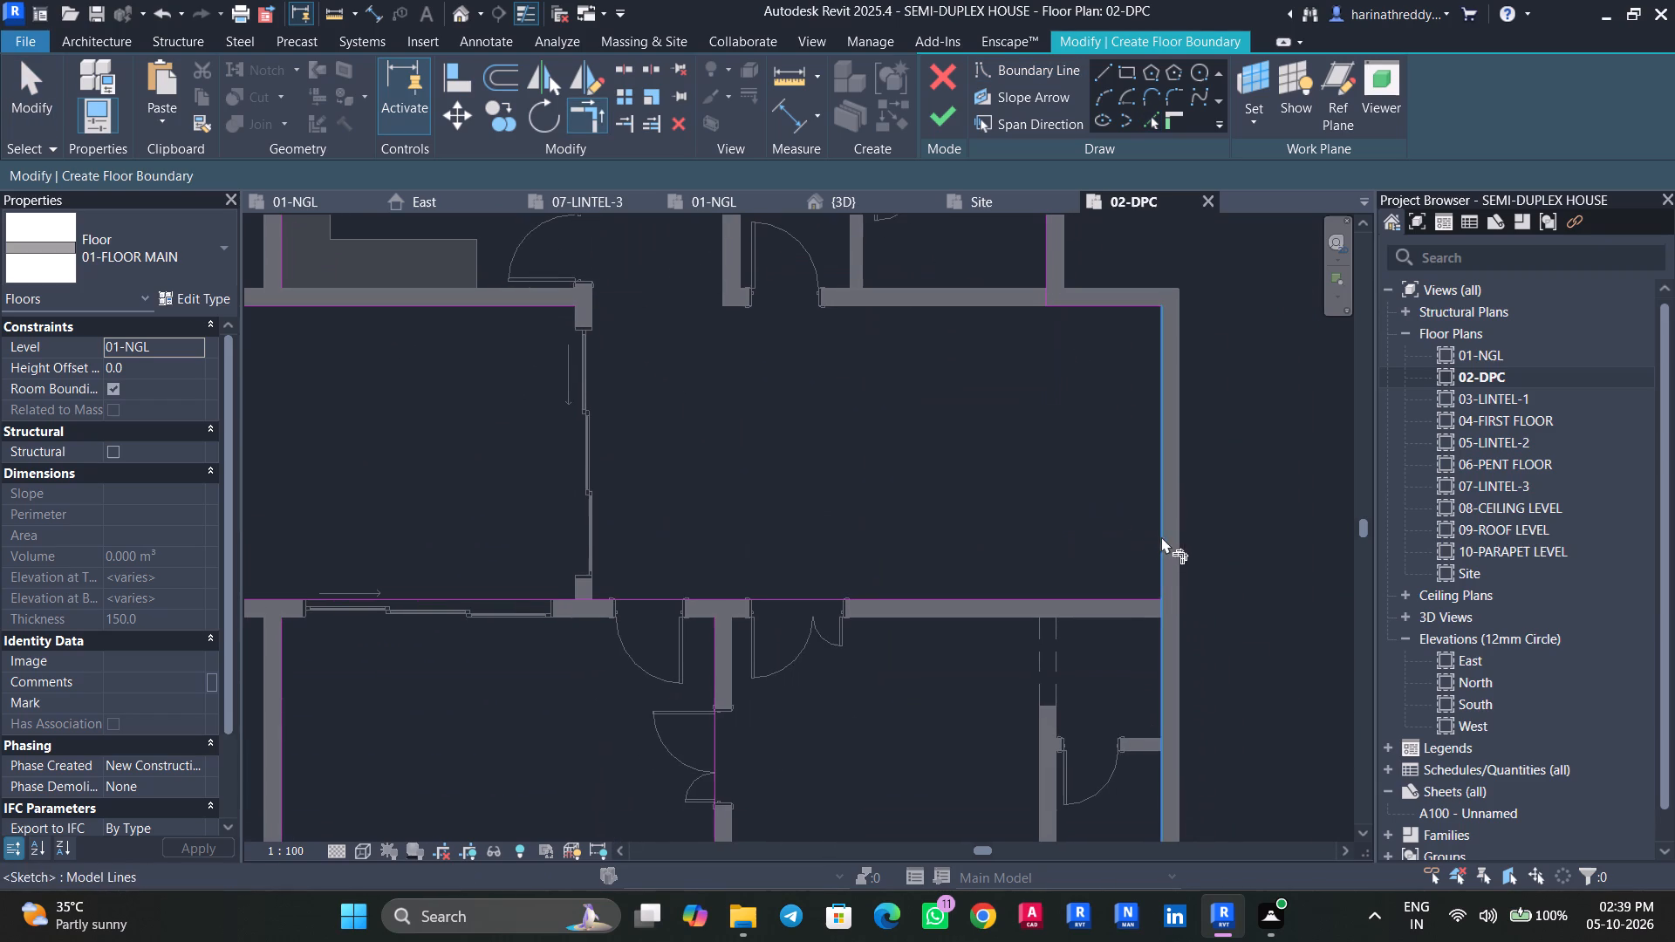
pyautogui.click(1162, 653)
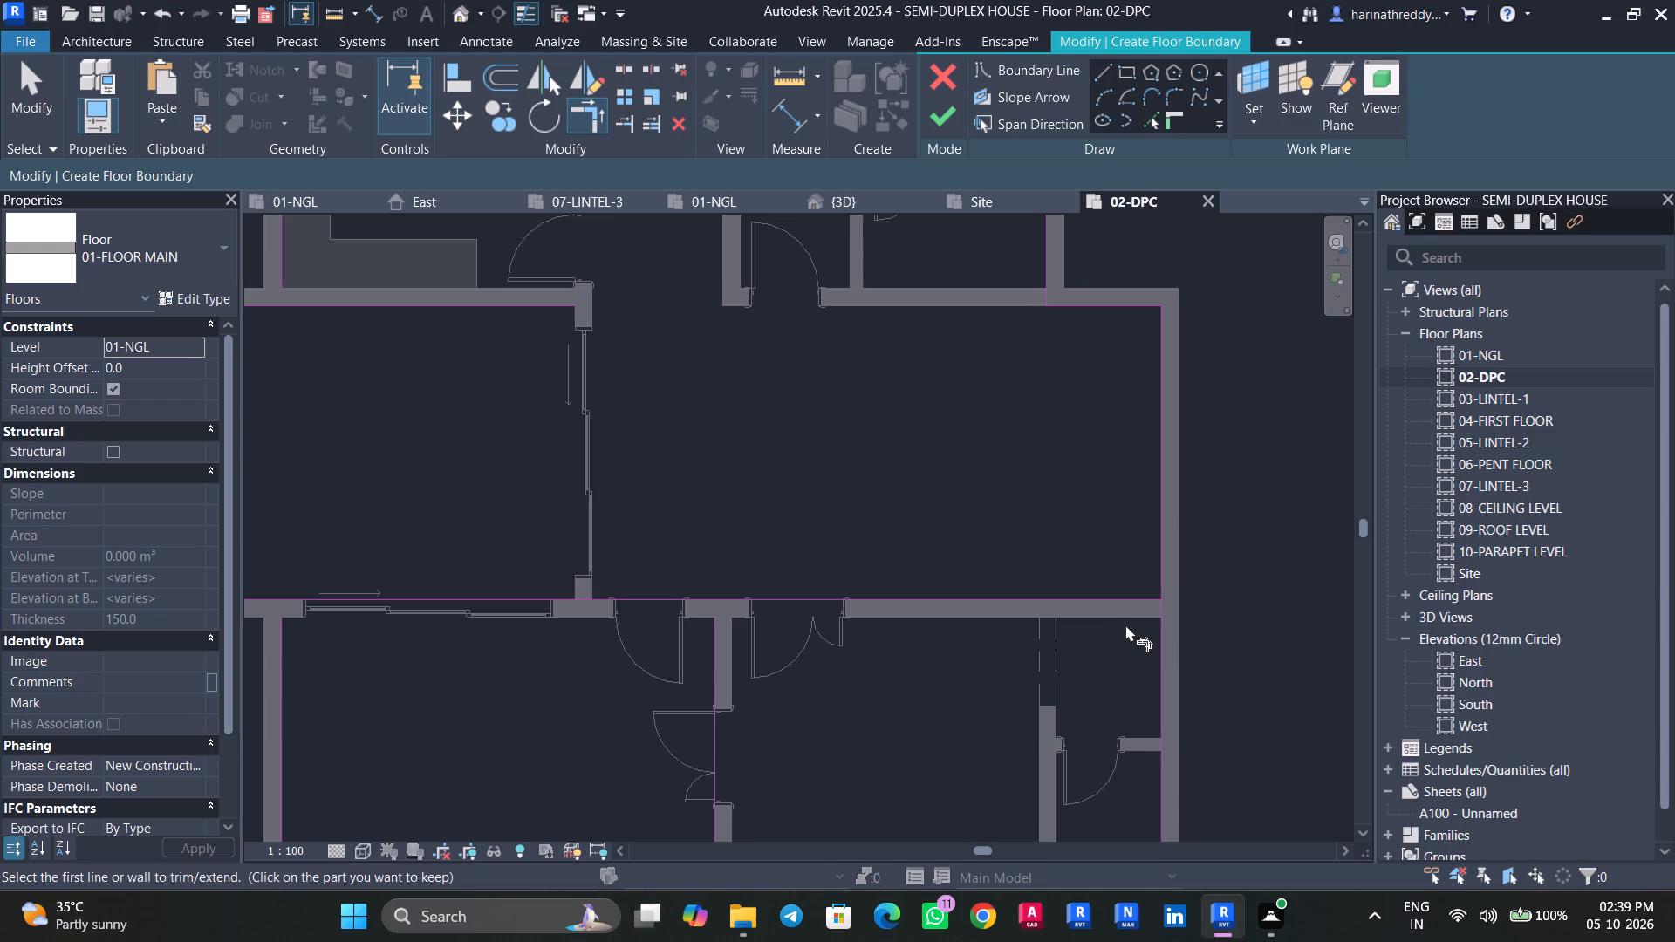
pyautogui.click(1159, 654)
pyautogui.moveTo(1111, 652); pyautogui.dragTo(1101, 298, button='middle')
pyautogui.scroll(1, 1101, 298)
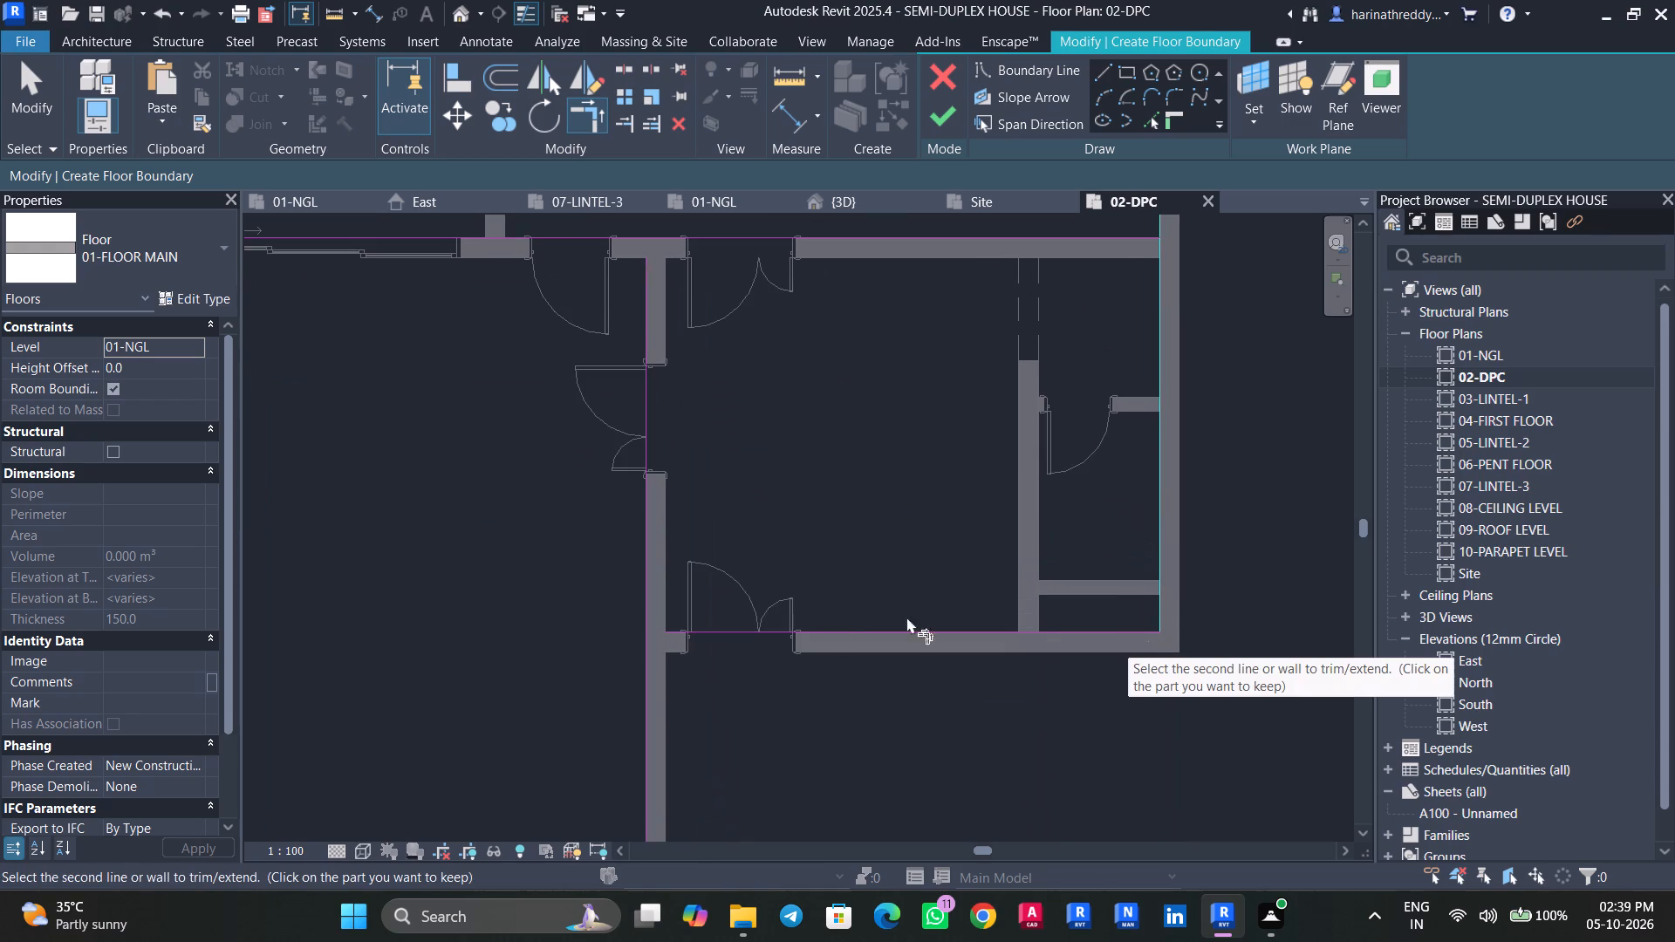
pyautogui.click(754, 631)
pyautogui.click(639, 646)
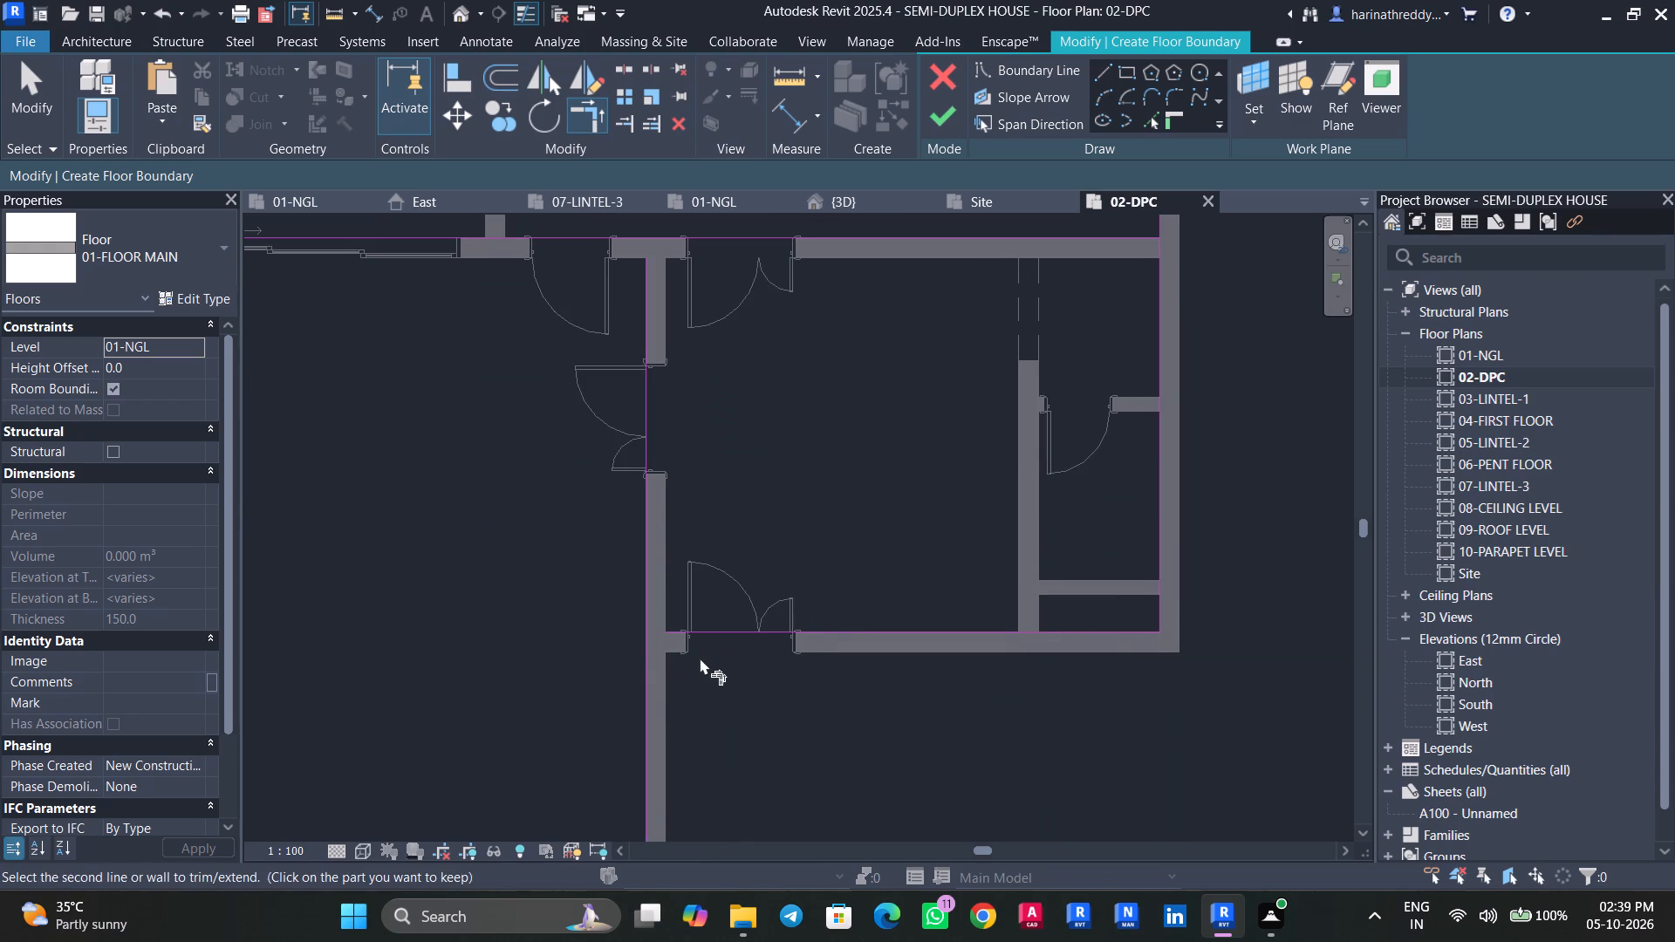
pyautogui.press('Escape')
pyautogui.press('Escape')
# Shorten the large south room's east boundary line to the southeast room and trim it into a corner with that room's south line.
pyautogui.click(643, 622)
pyautogui.moveTo(645, 255); pyautogui.dragTo(642, 547)
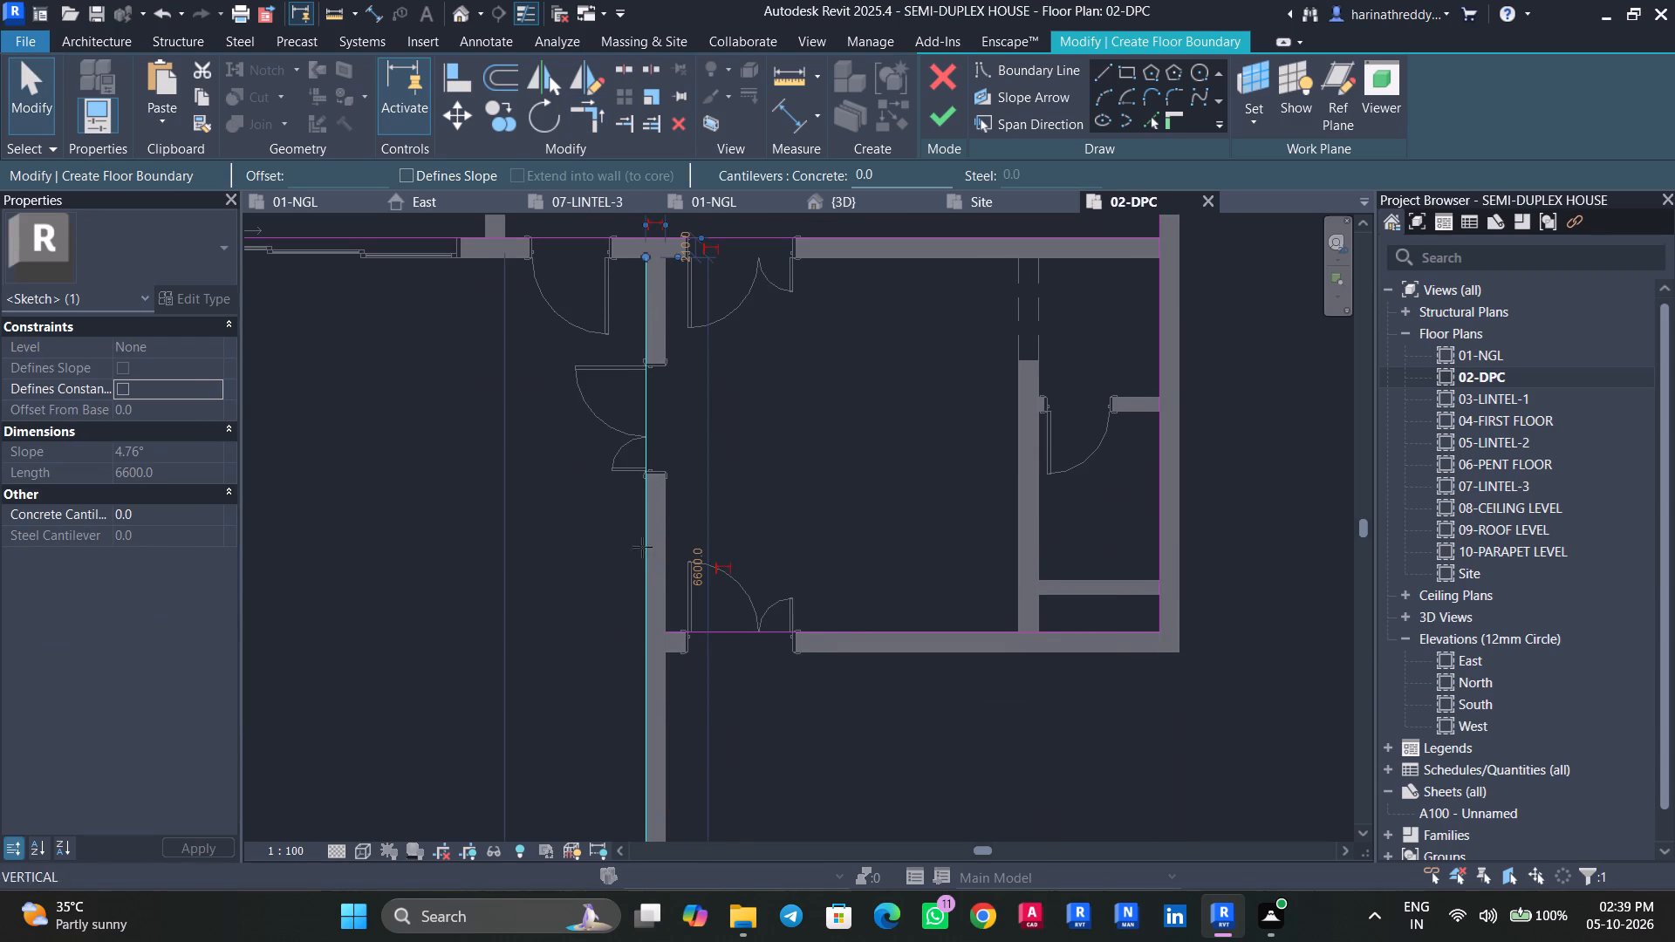
pyautogui.moveTo(642, 547); pyautogui.dragTo(646, 628)
pyautogui.press('Escape')
pyautogui.click(706, 634)
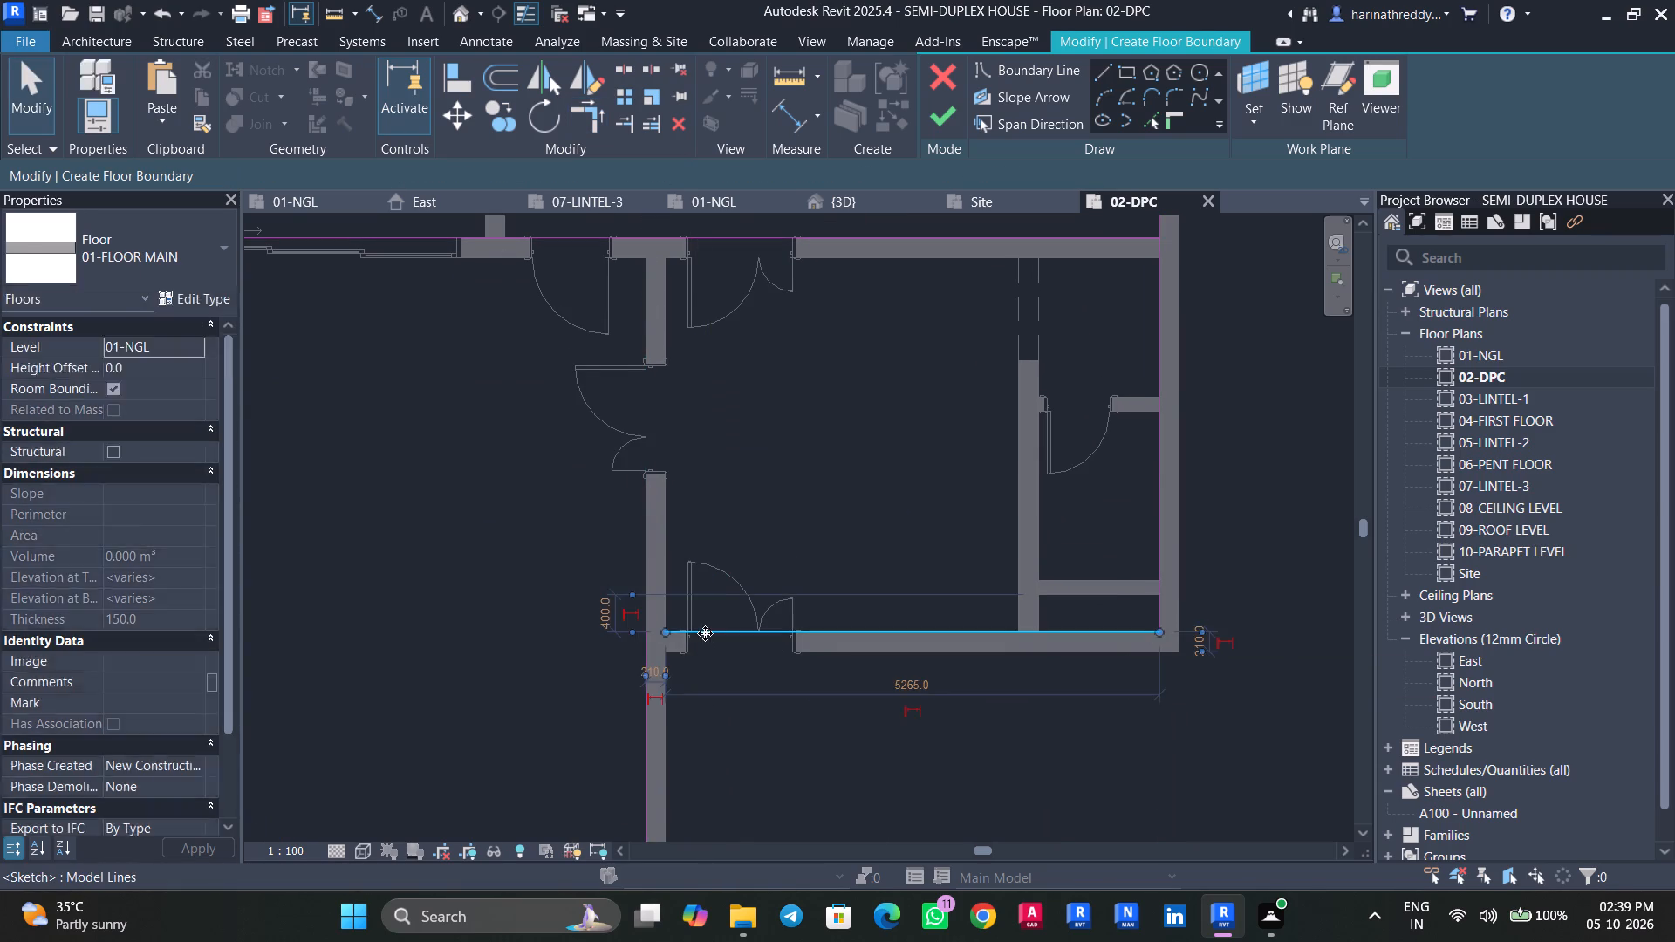
pyautogui.scroll(1, 679, 634)
pyautogui.scroll(-1, 679, 634)
pyautogui.scroll(1, 679, 634)
pyautogui.moveTo(658, 629); pyautogui.dragTo(600, 629)
pyautogui.press('Escape')
pyautogui.click(641, 646)
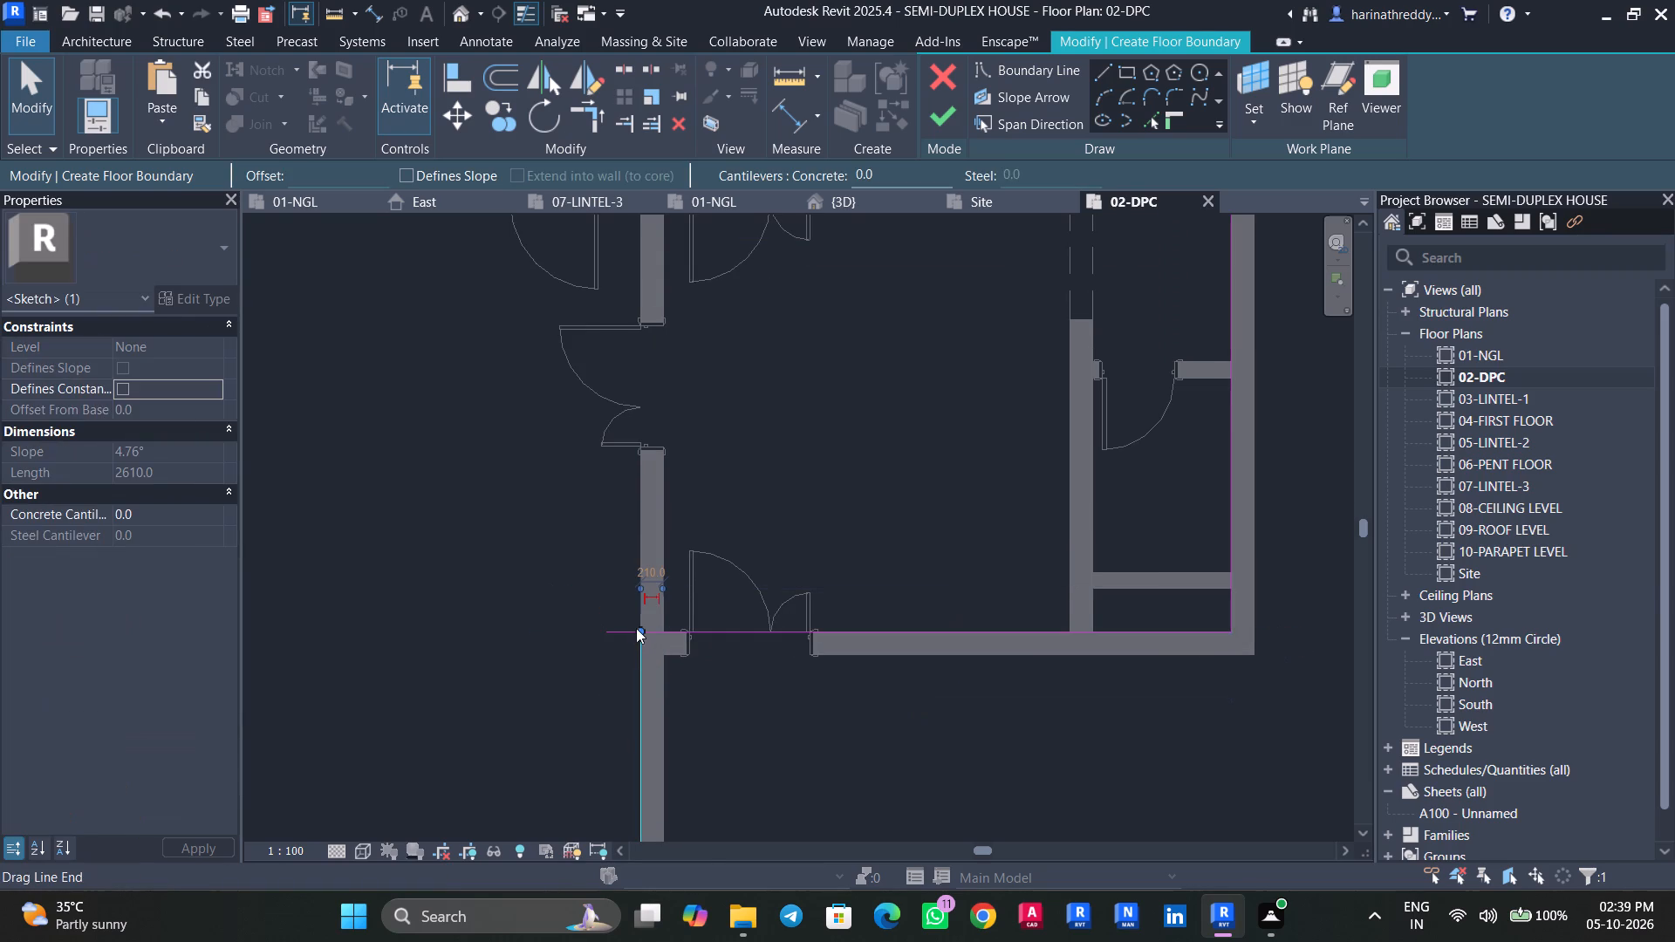
pyautogui.moveTo(637, 627); pyautogui.dragTo(638, 584)
pyautogui.press('Escape')
pyautogui.press('Escape')
pyautogui.press('t')
pyautogui.press('r')
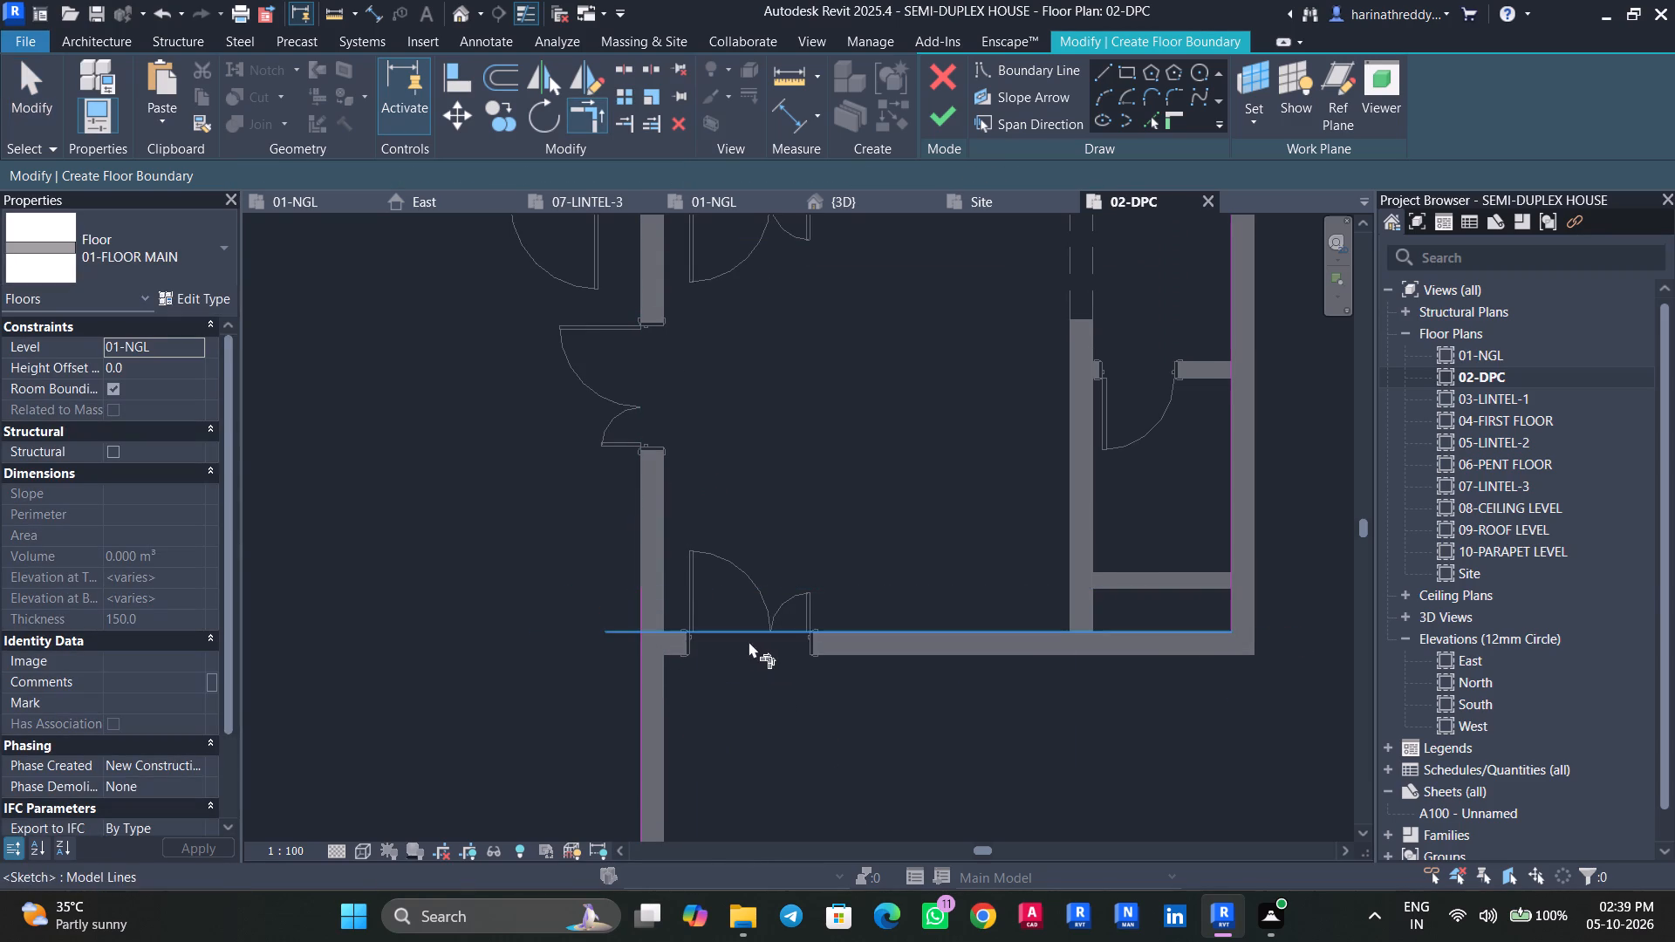
pyautogui.click(749, 641)
pyautogui.click(644, 662)
# Trim the large south room's west boundary line into a corner with the west-central room's south line.
pyautogui.scroll(-1, 688, 705)
pyautogui.scroll(1, 688, 705)
pyautogui.scroll(-4, 688, 705)
pyautogui.moveTo(687, 704); pyautogui.dragTo(916, 598, button='middle')
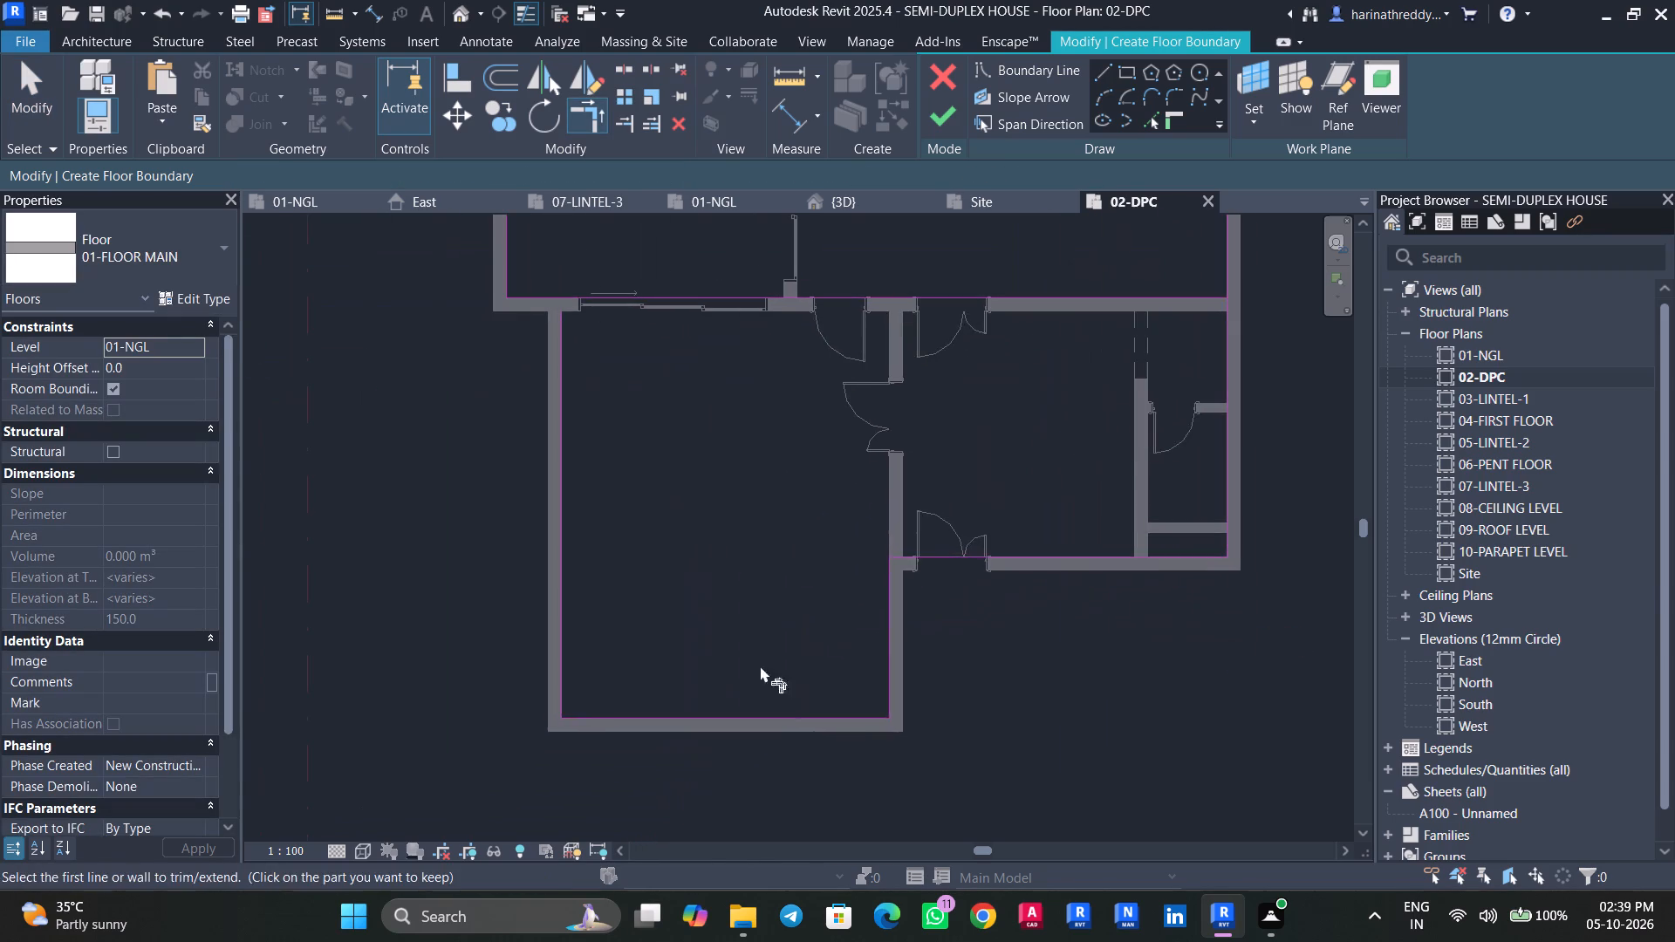
pyautogui.moveTo(702, 595); pyautogui.dragTo(788, 834, button='middle')
pyautogui.click(653, 612)
pyautogui.click(618, 539)
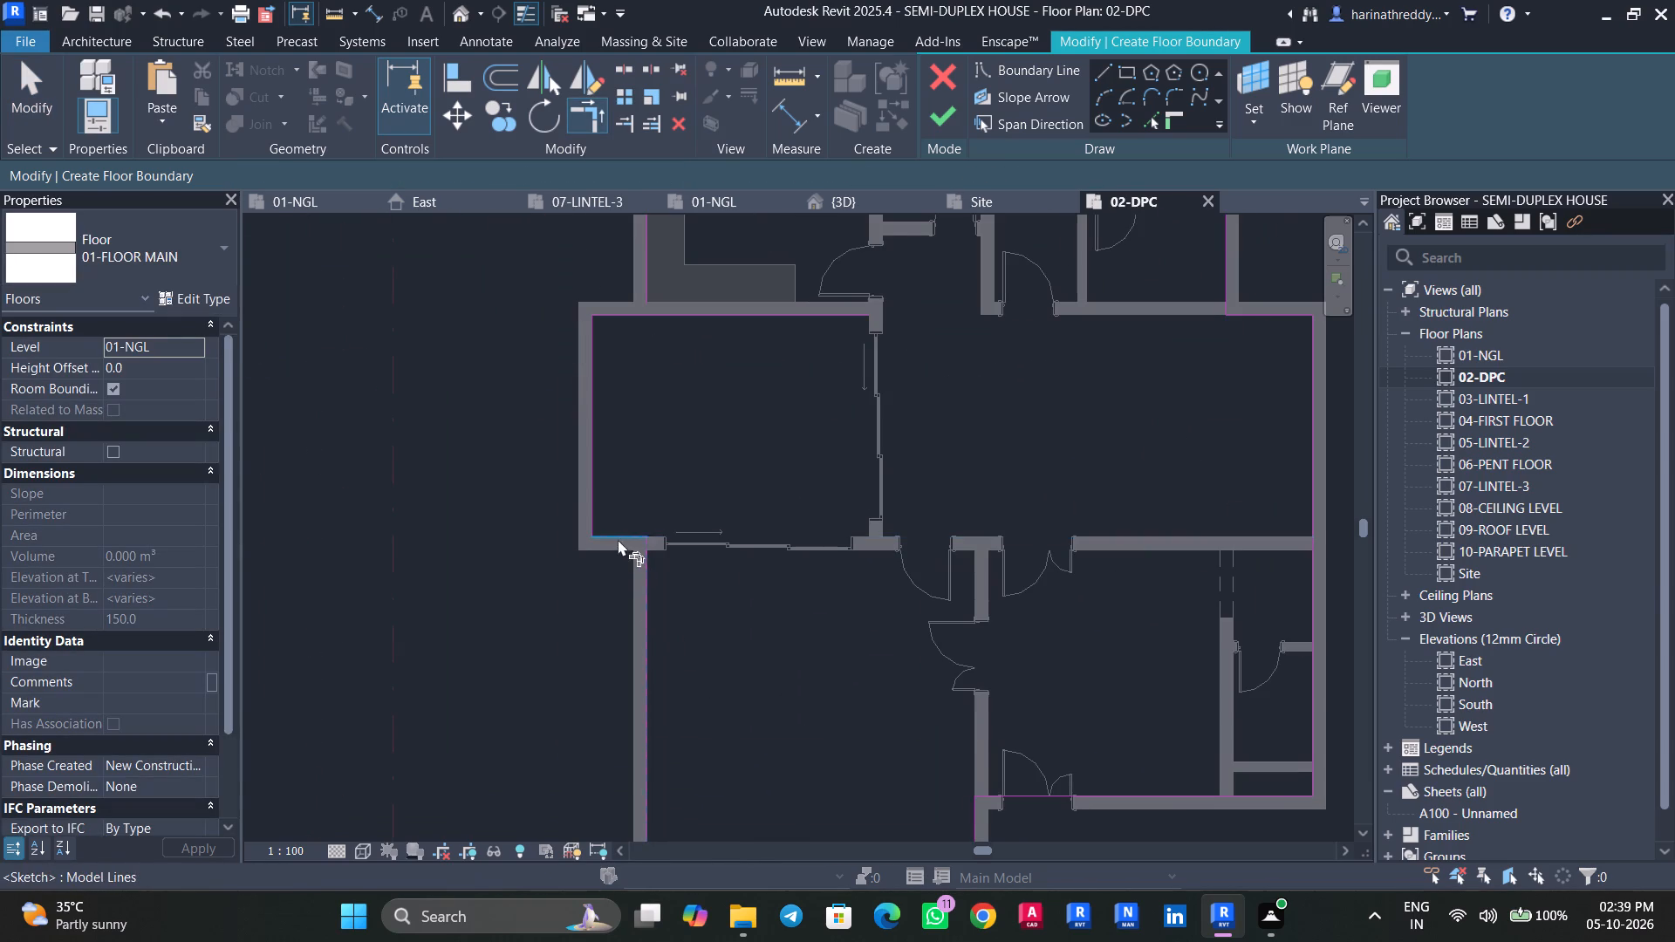
# Trim the west-central room's north boundary line into corners with its west line and the northwest room's west line.
pyautogui.moveTo(653, 454); pyautogui.dragTo(618, 640, button='middle')
pyautogui.click(546, 573)
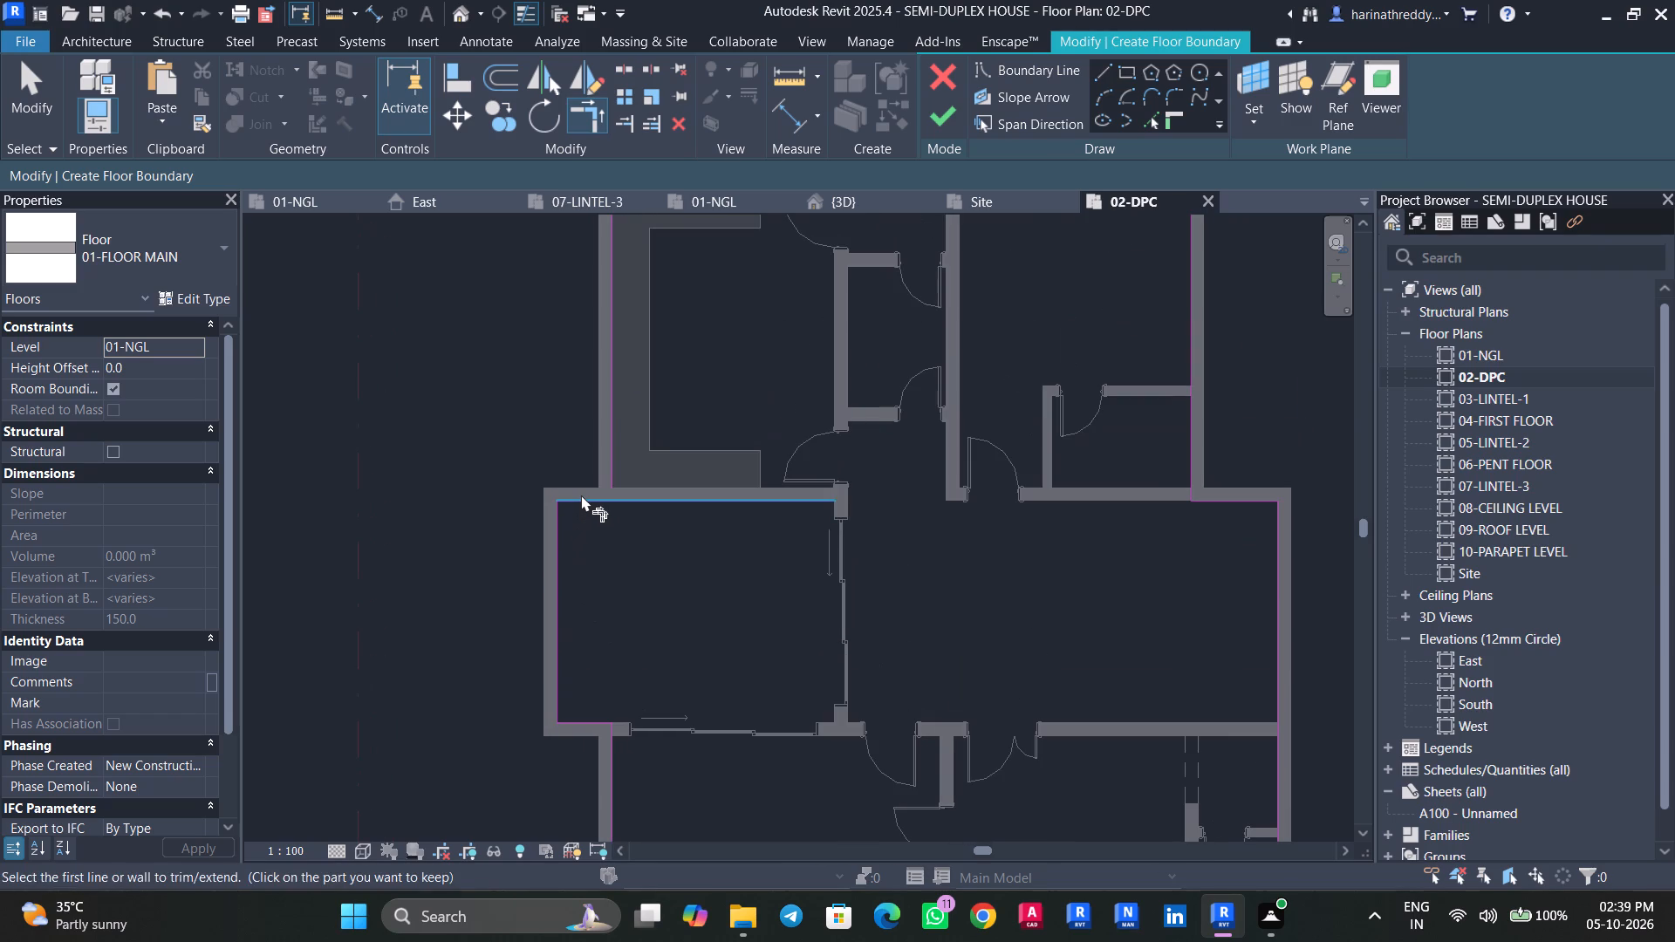
pyautogui.click(581, 495)
pyautogui.click(578, 499)
pyautogui.click(617, 455)
pyautogui.press('Escape')
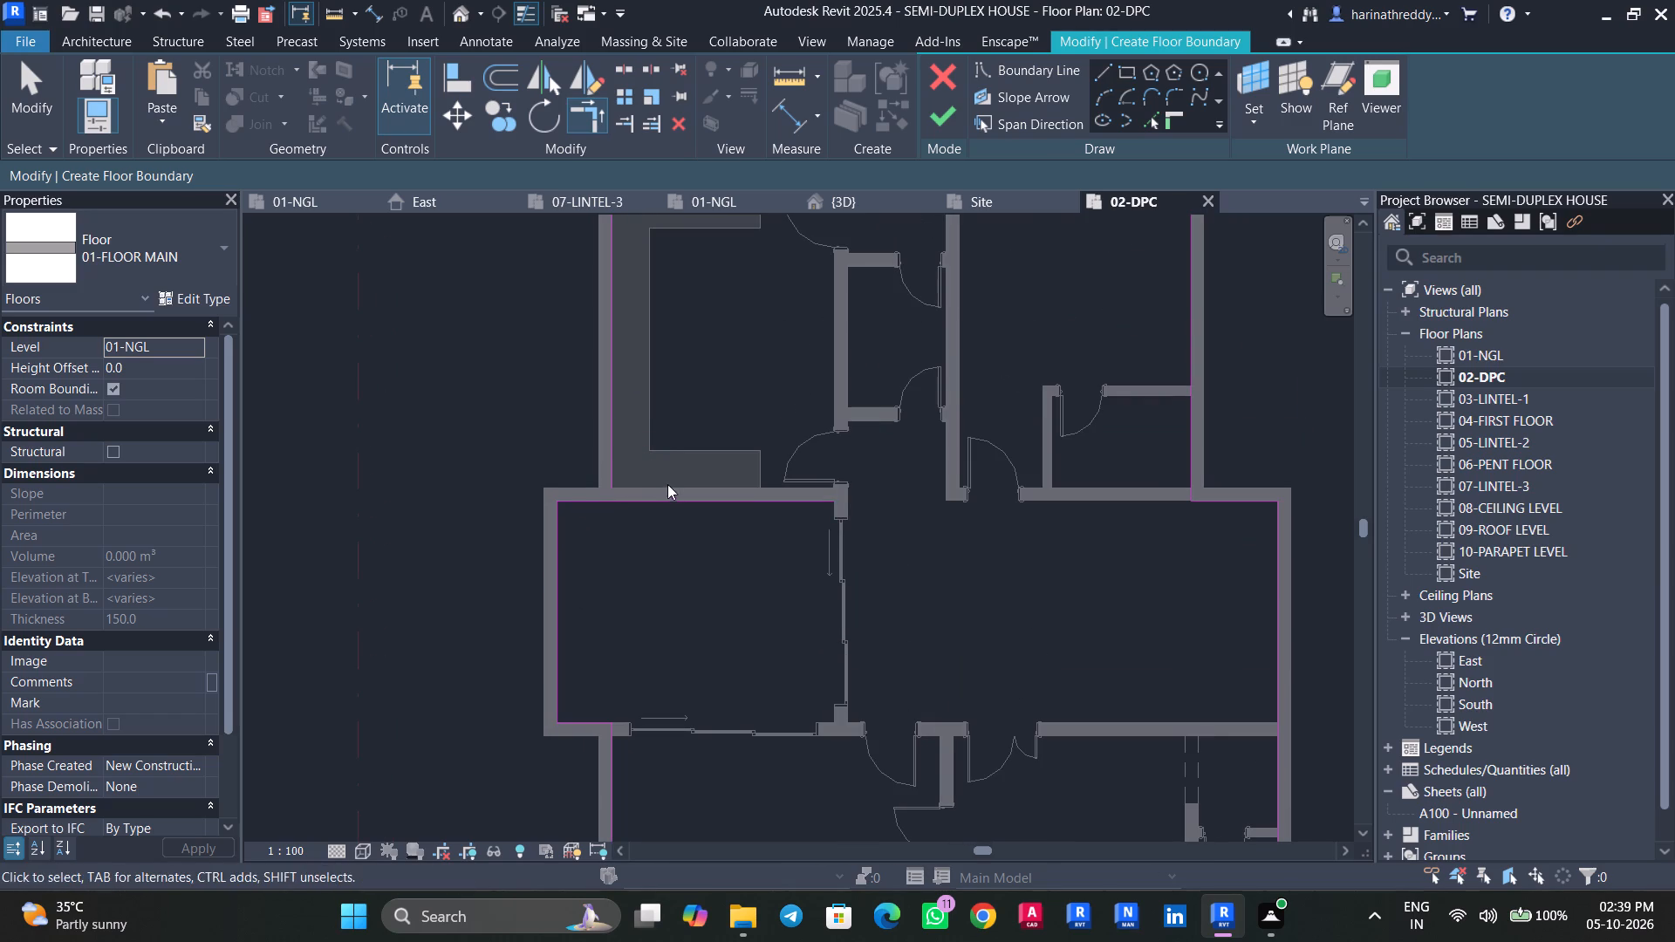
pyautogui.press('Escape')
pyautogui.scroll(2, 596, 508)
pyautogui.moveTo(602, 516); pyautogui.dragTo(635, 644, button='middle')
pyautogui.press('t')
pyautogui.press('r')
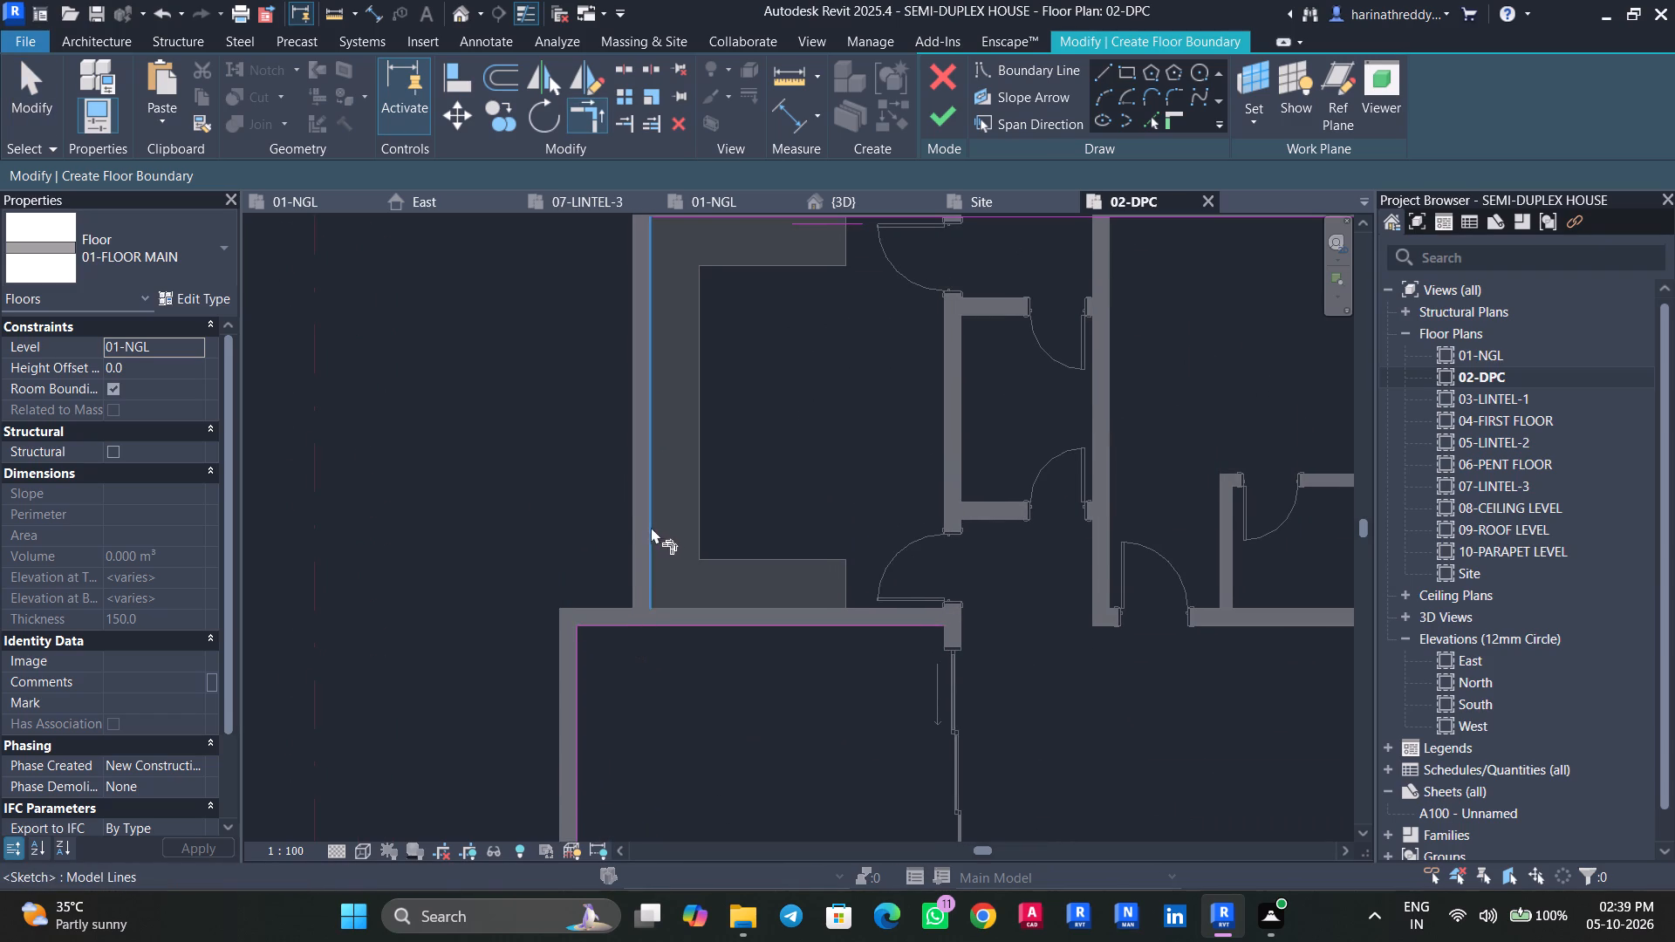
pyautogui.click(651, 527)
pyautogui.click(617, 631)
pyautogui.press('Escape')
pyautogui.press('Escape')
# Examine the whole floor boundary sketch for open corners around the house.
pyautogui.scroll(1, 717, 596)
pyautogui.scroll(-1, 717, 596)
pyautogui.moveTo(720, 535); pyautogui.dragTo(687, 710, button='middle')
pyautogui.scroll(-3, 684, 671)
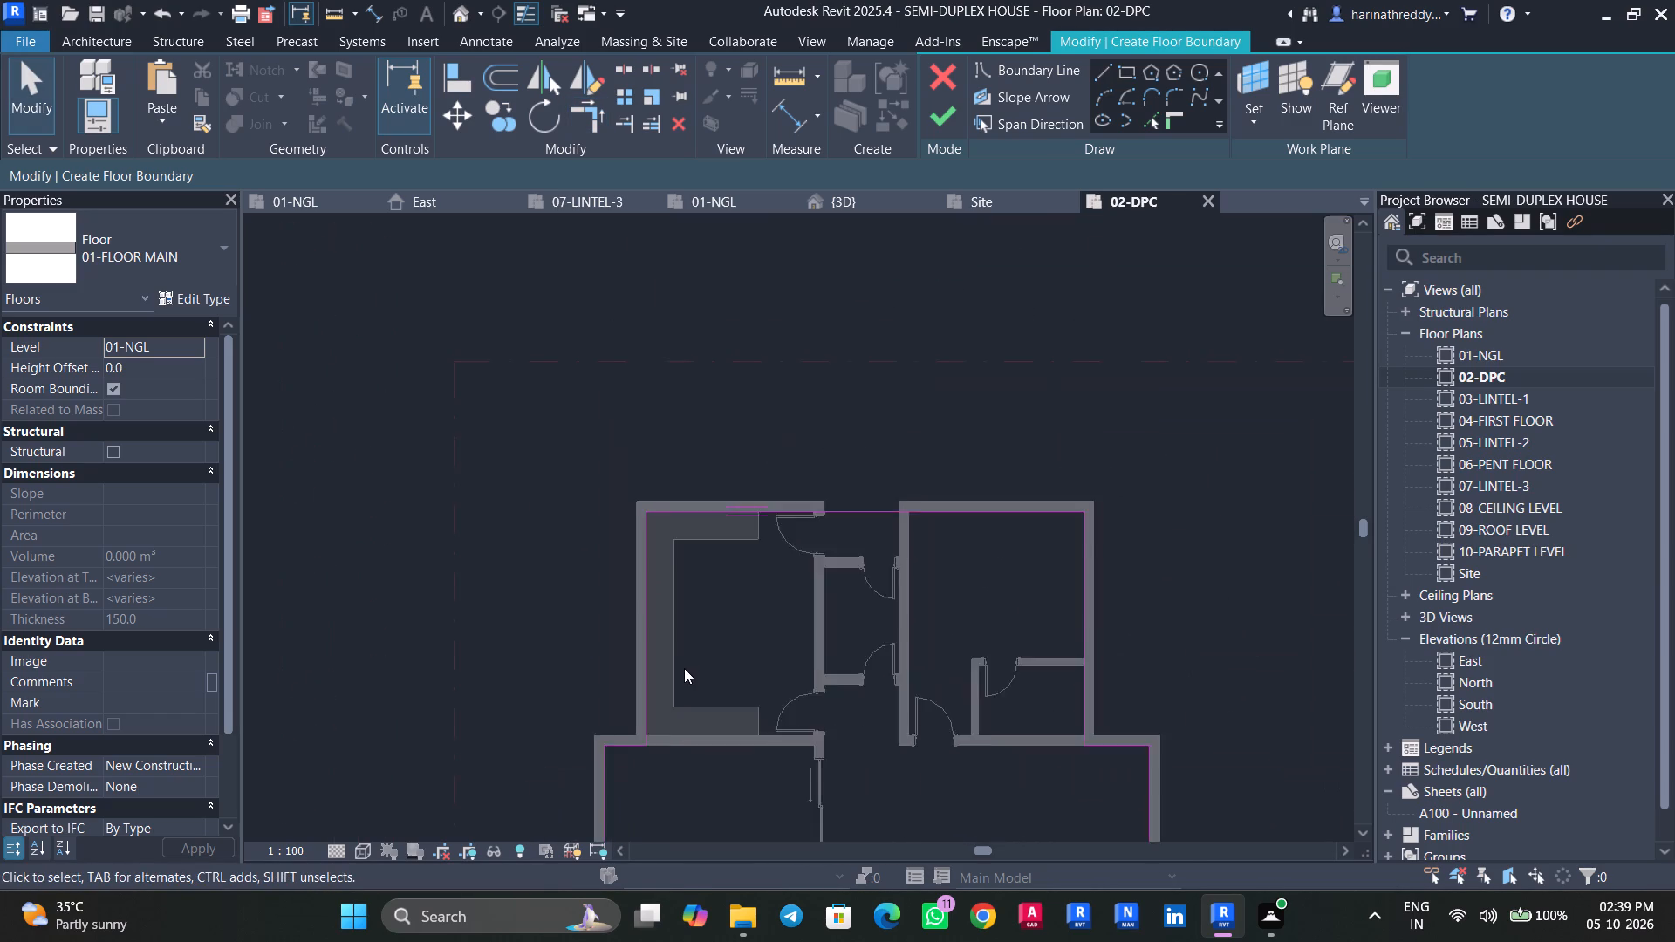
pyautogui.scroll(-4, 684, 668)
pyautogui.moveTo(758, 718); pyautogui.dragTo(840, 447, button='middle')
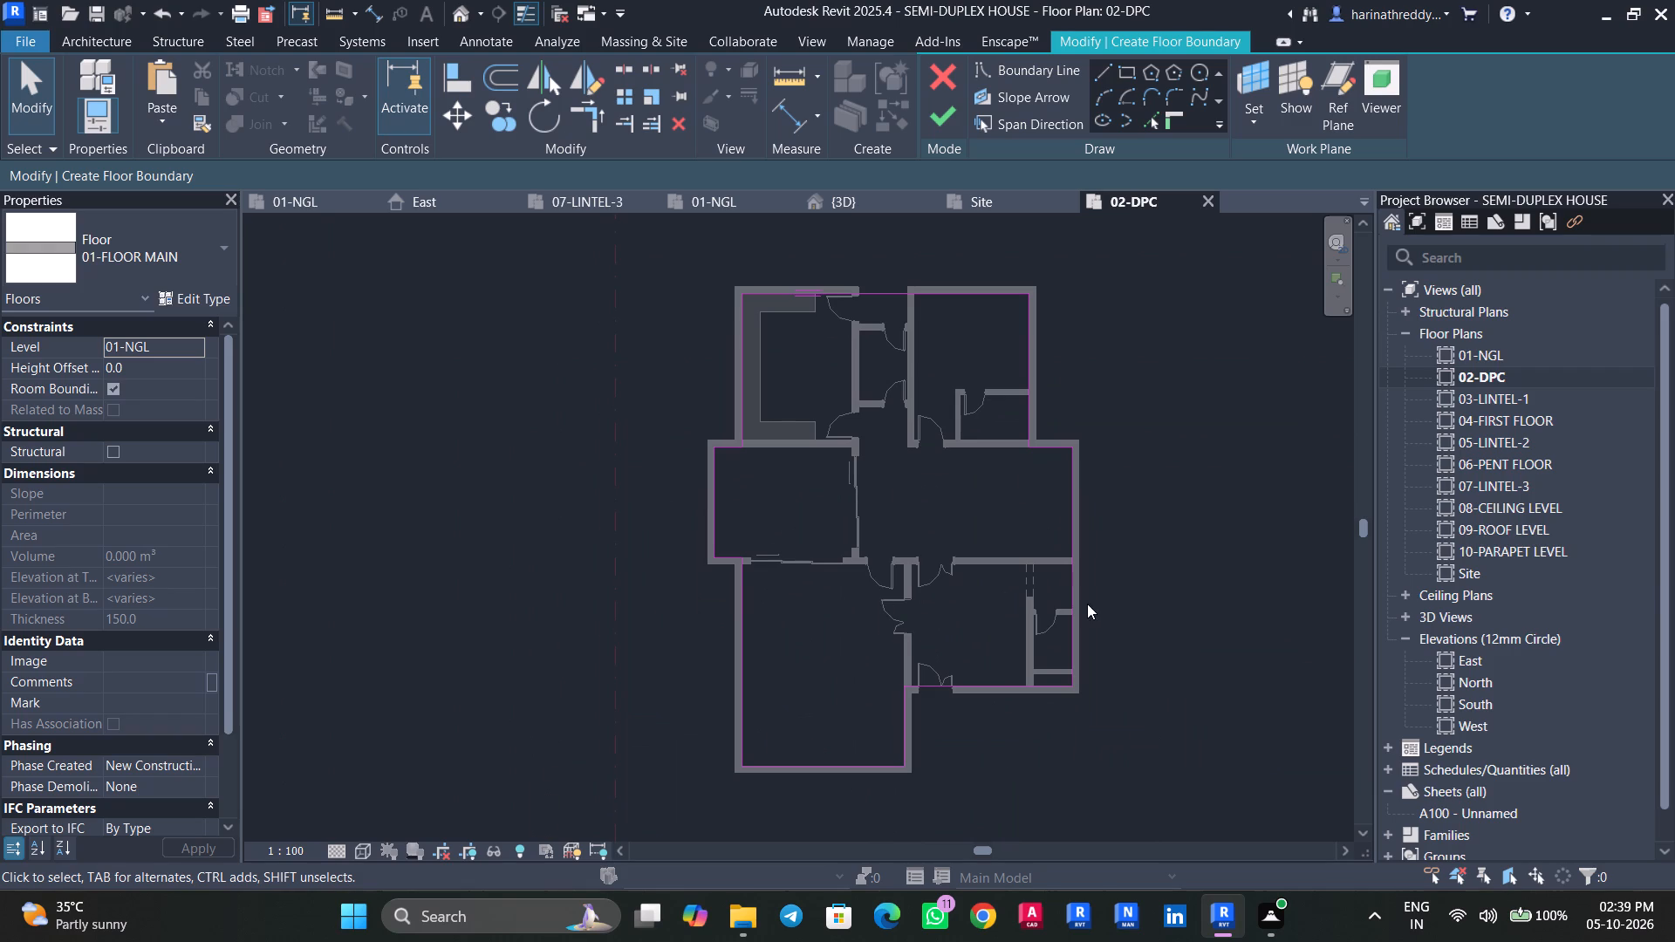
pyautogui.scroll(8, 1072, 544)
pyautogui.moveTo(988, 393); pyautogui.dragTo(988, 403, button='middle')
pyautogui.scroll(-1, 988, 403)
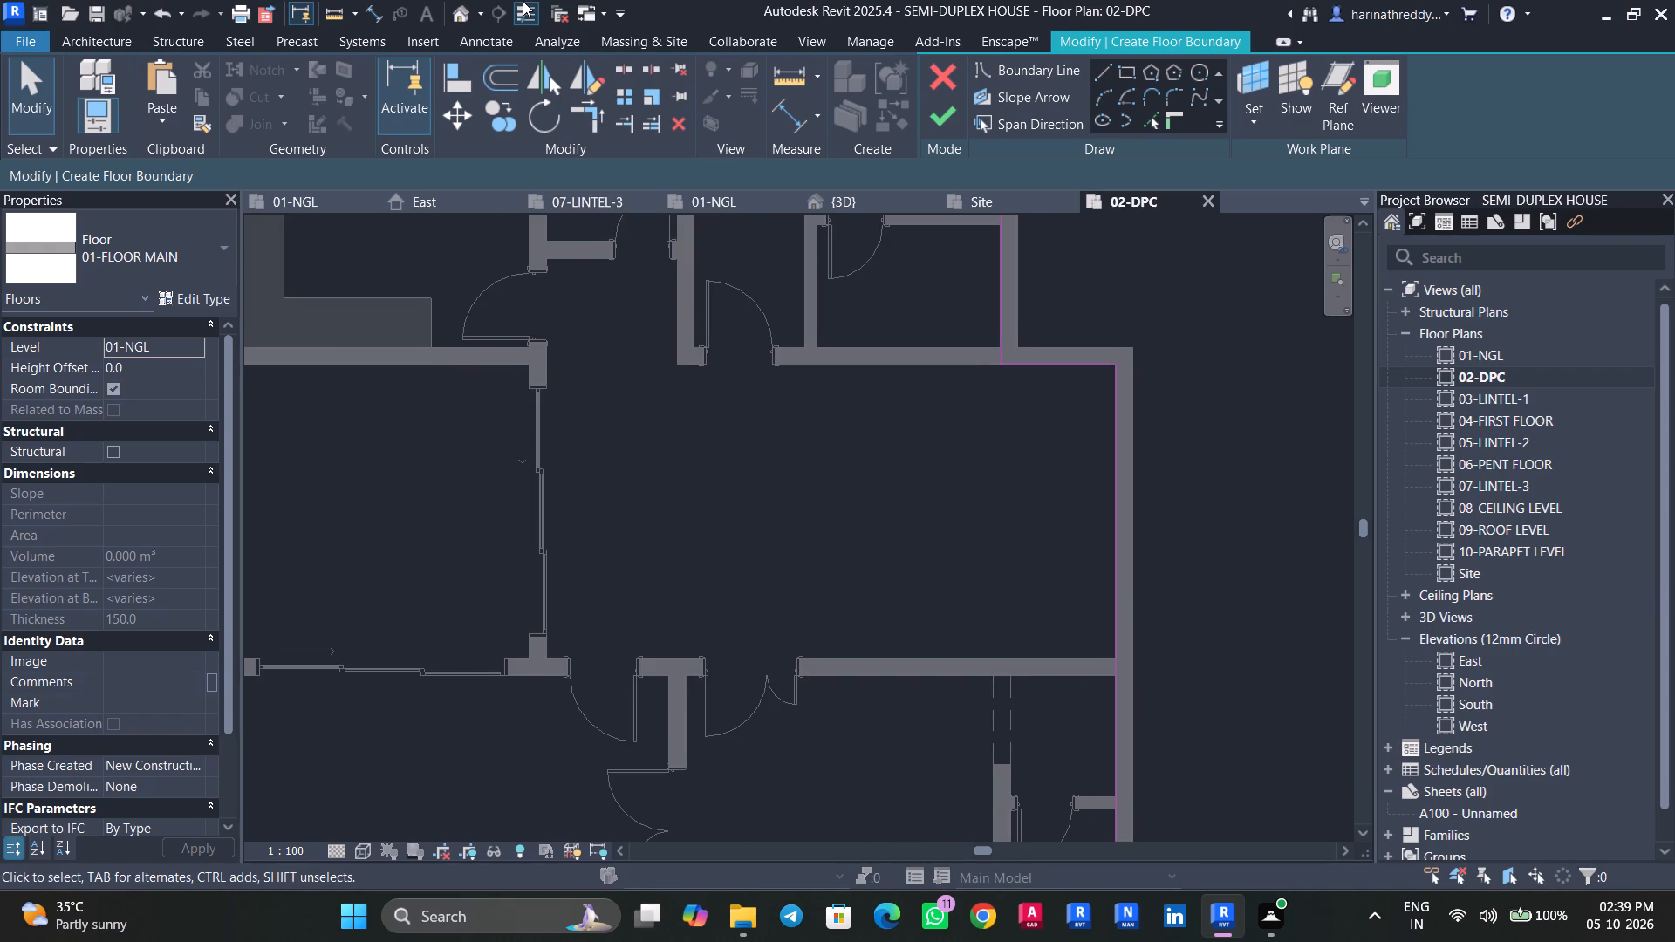
# Switch off the Thin Lines display.
pyautogui.click(523, 1)
pyautogui.click(527, 16)
pyautogui.scroll(-1, 811, 377)
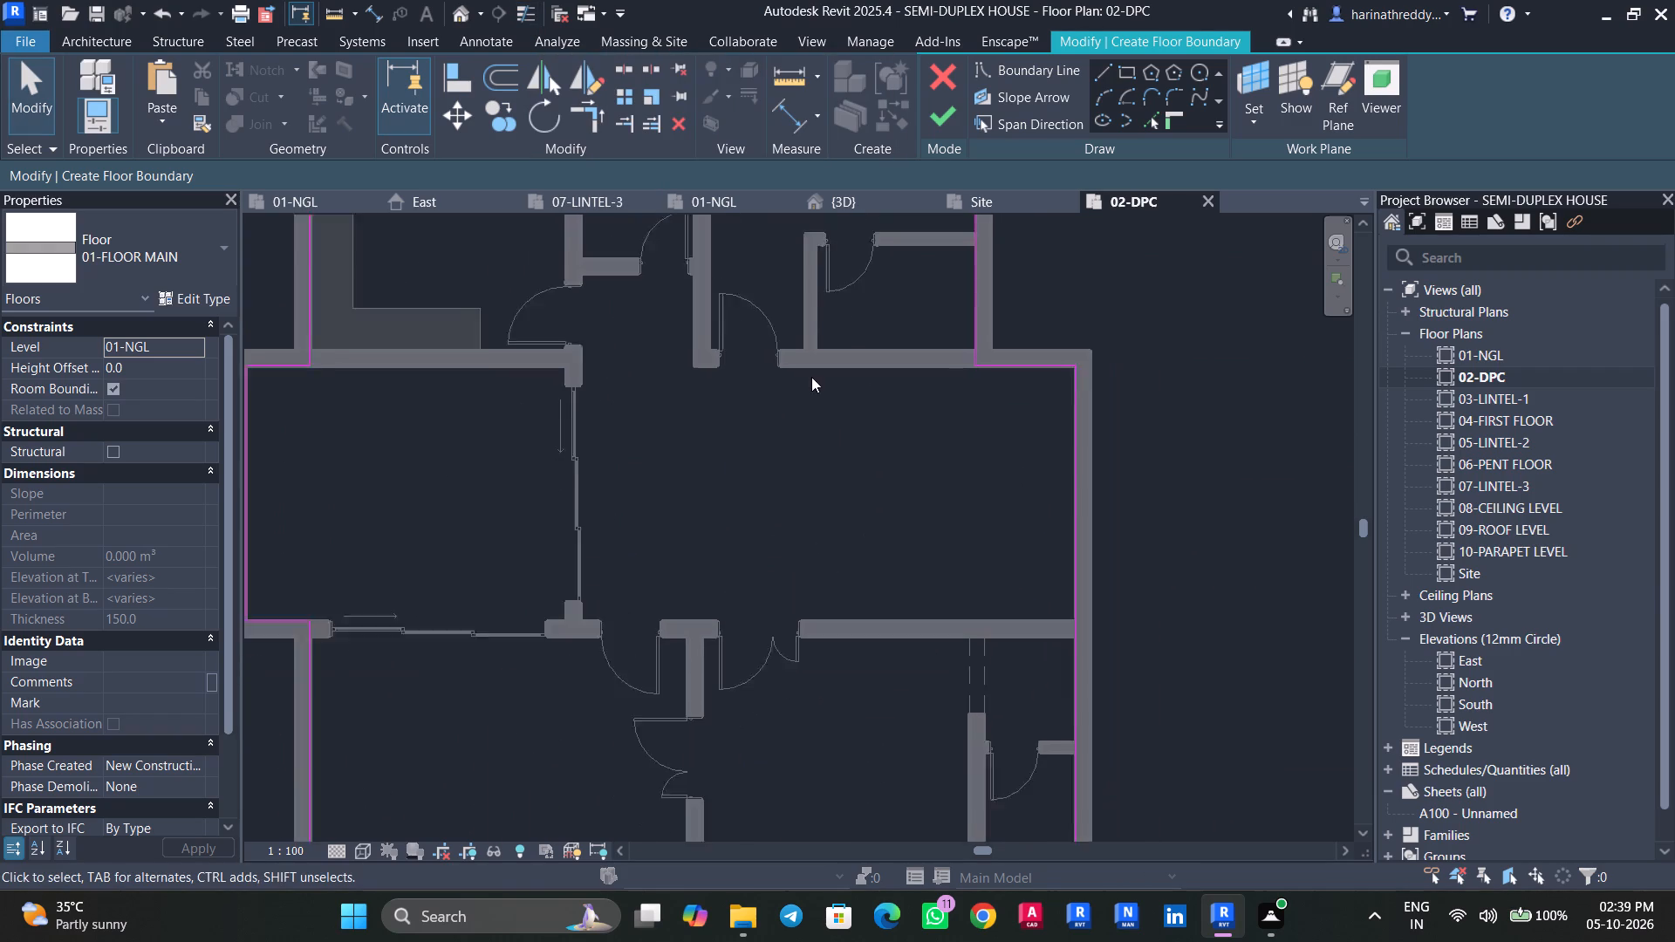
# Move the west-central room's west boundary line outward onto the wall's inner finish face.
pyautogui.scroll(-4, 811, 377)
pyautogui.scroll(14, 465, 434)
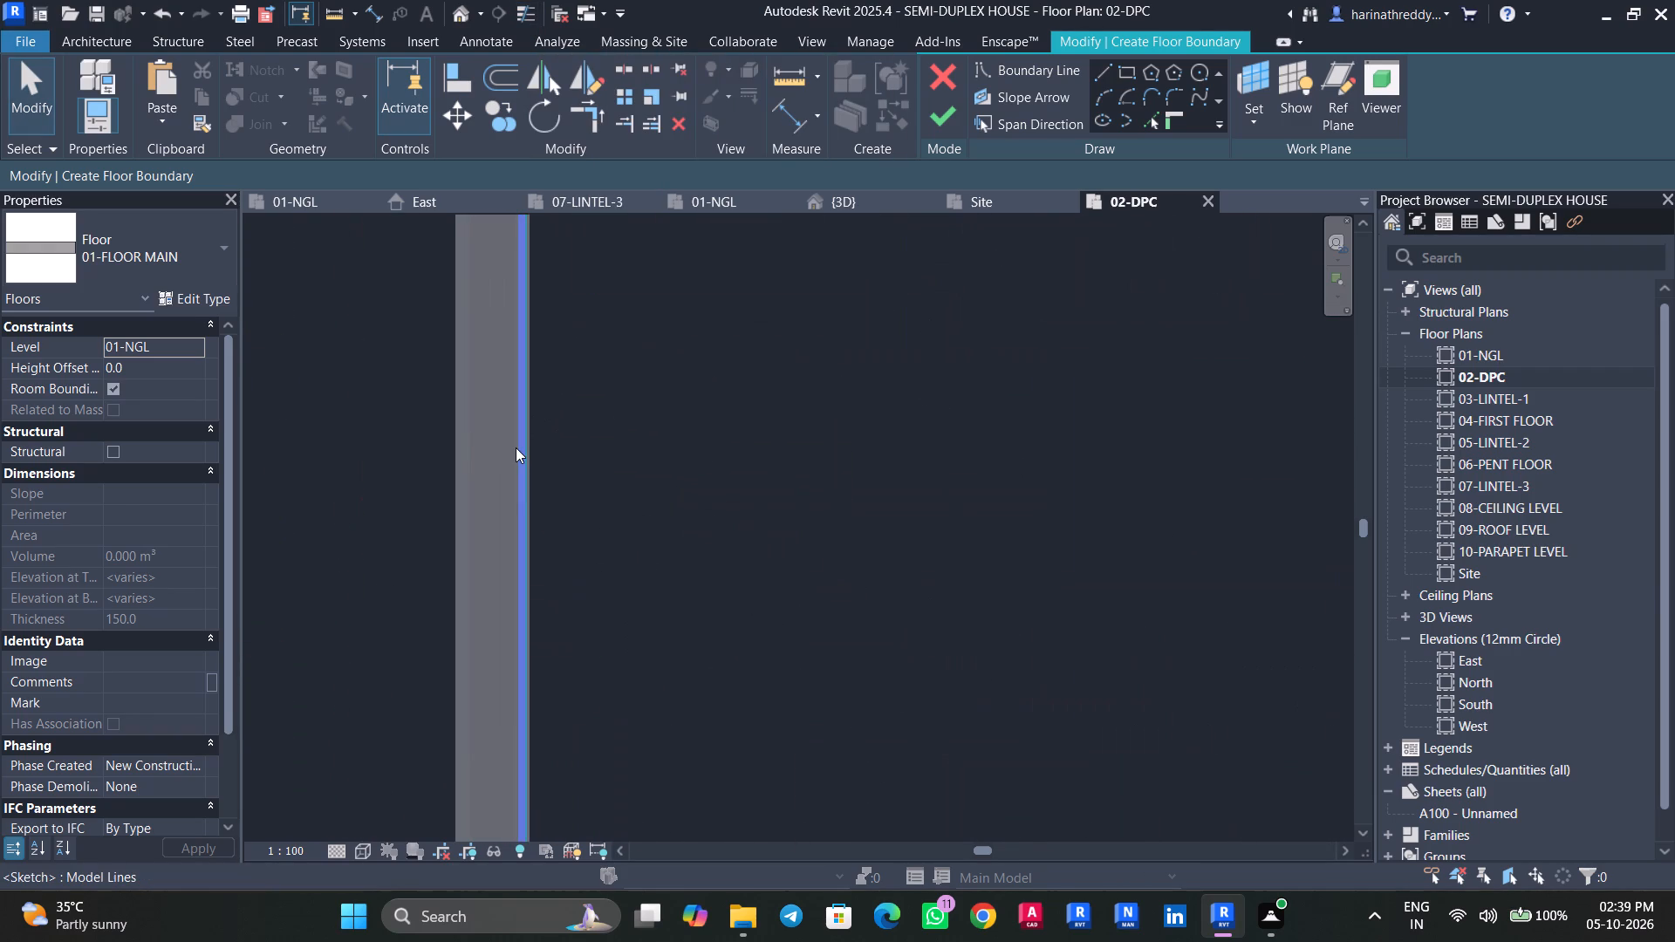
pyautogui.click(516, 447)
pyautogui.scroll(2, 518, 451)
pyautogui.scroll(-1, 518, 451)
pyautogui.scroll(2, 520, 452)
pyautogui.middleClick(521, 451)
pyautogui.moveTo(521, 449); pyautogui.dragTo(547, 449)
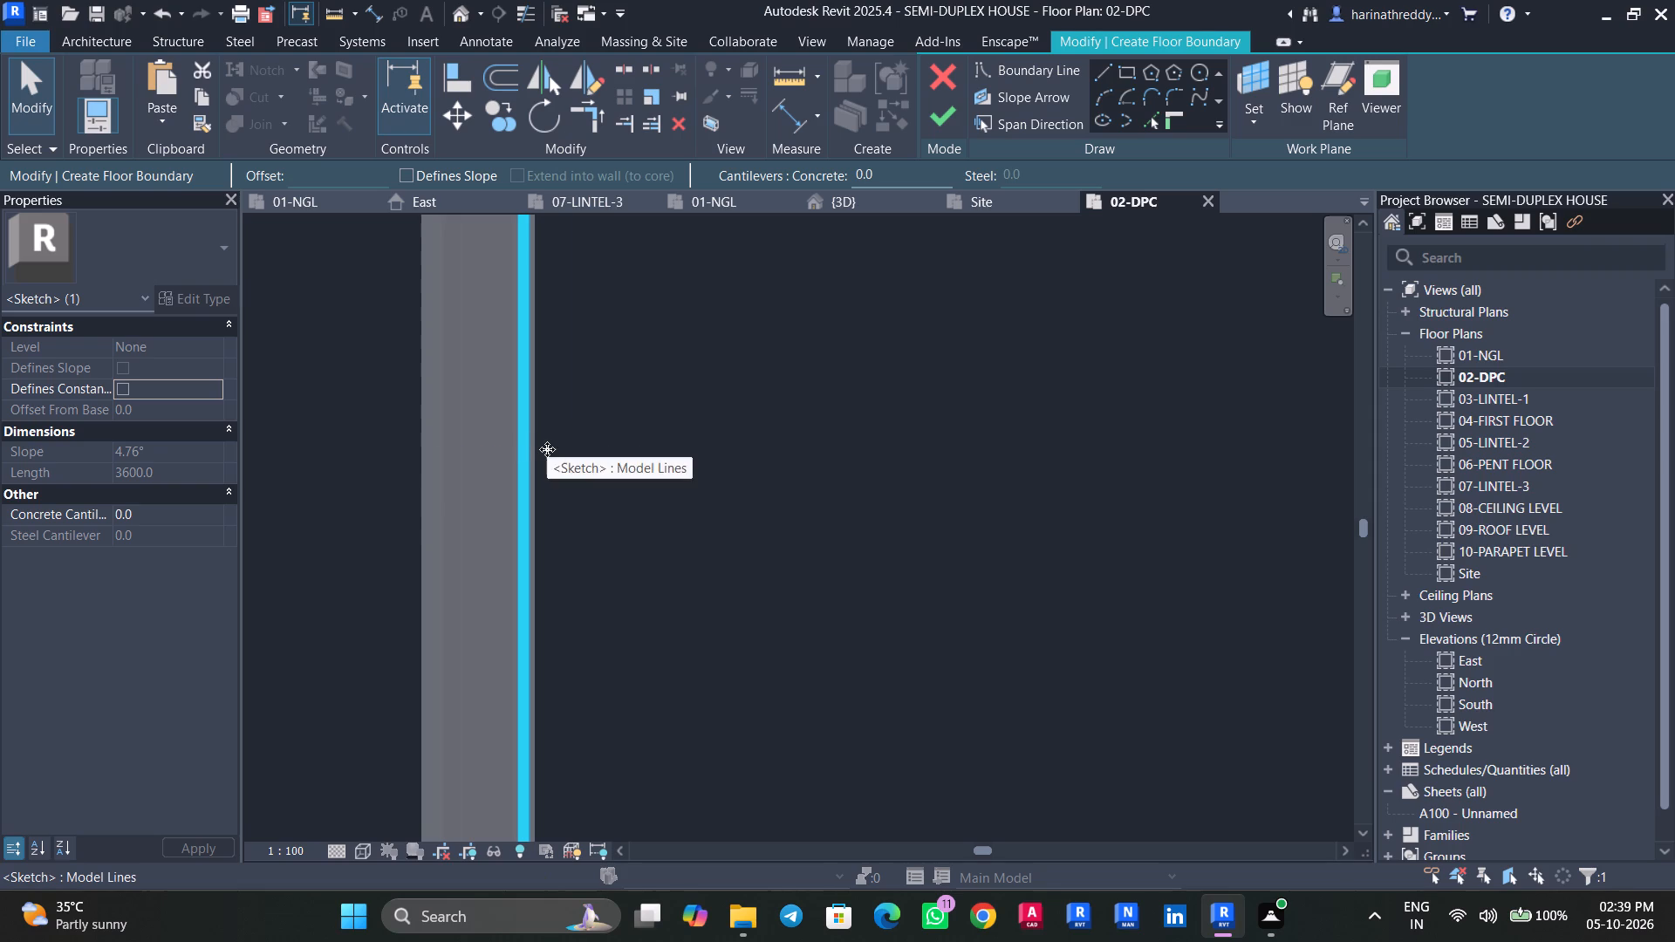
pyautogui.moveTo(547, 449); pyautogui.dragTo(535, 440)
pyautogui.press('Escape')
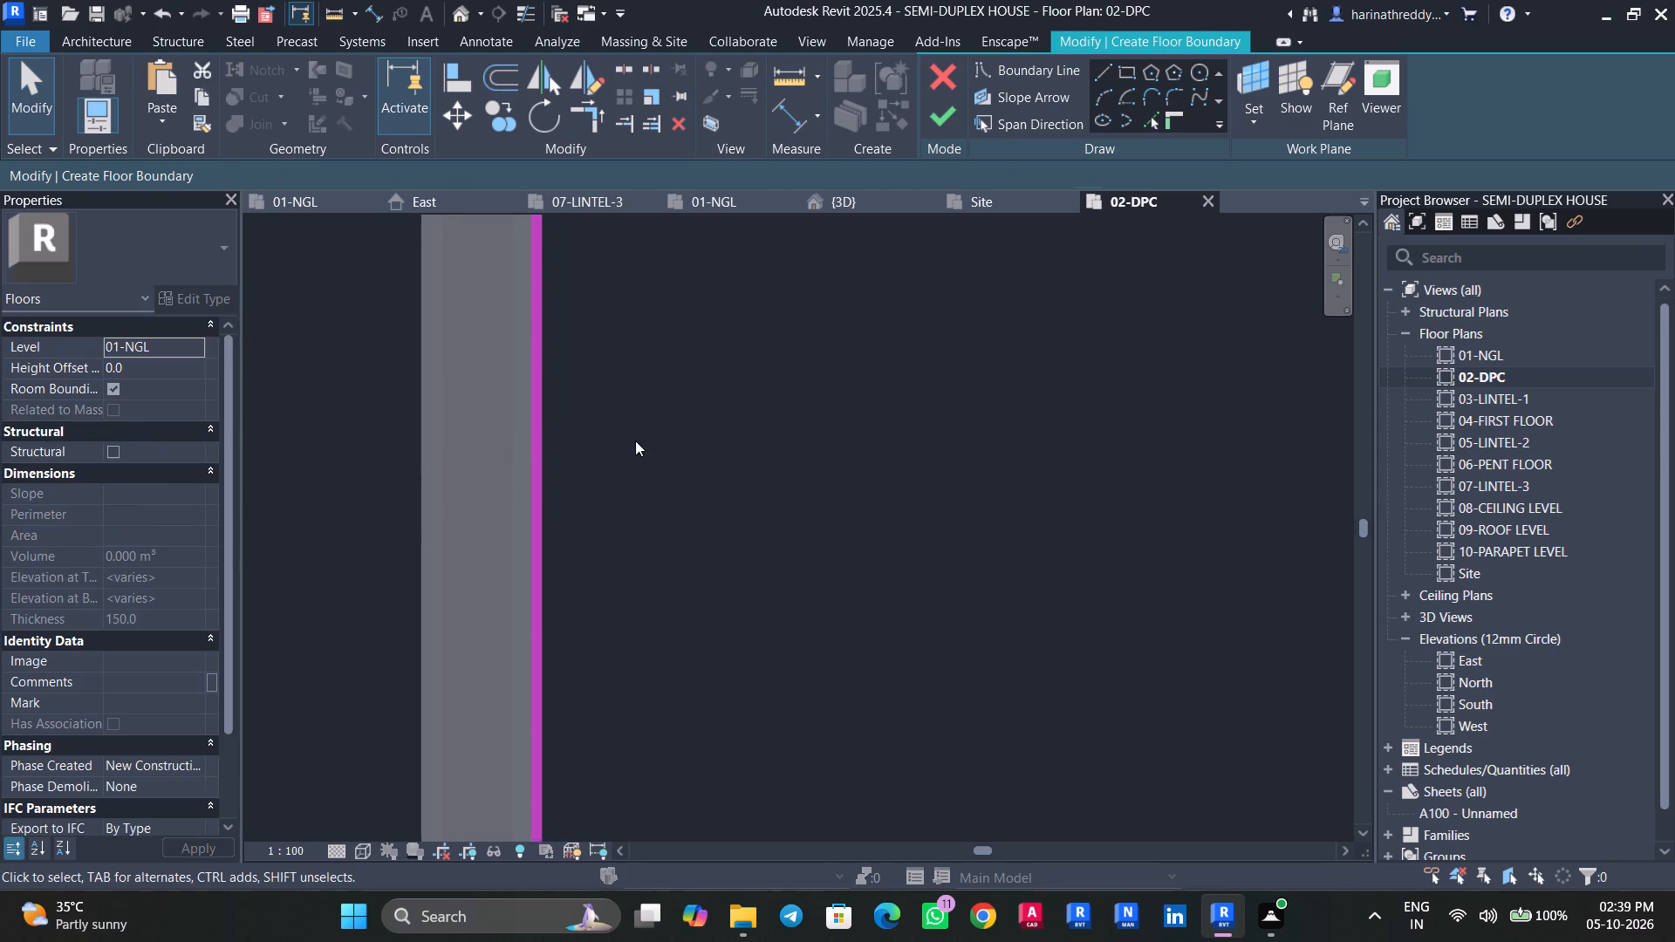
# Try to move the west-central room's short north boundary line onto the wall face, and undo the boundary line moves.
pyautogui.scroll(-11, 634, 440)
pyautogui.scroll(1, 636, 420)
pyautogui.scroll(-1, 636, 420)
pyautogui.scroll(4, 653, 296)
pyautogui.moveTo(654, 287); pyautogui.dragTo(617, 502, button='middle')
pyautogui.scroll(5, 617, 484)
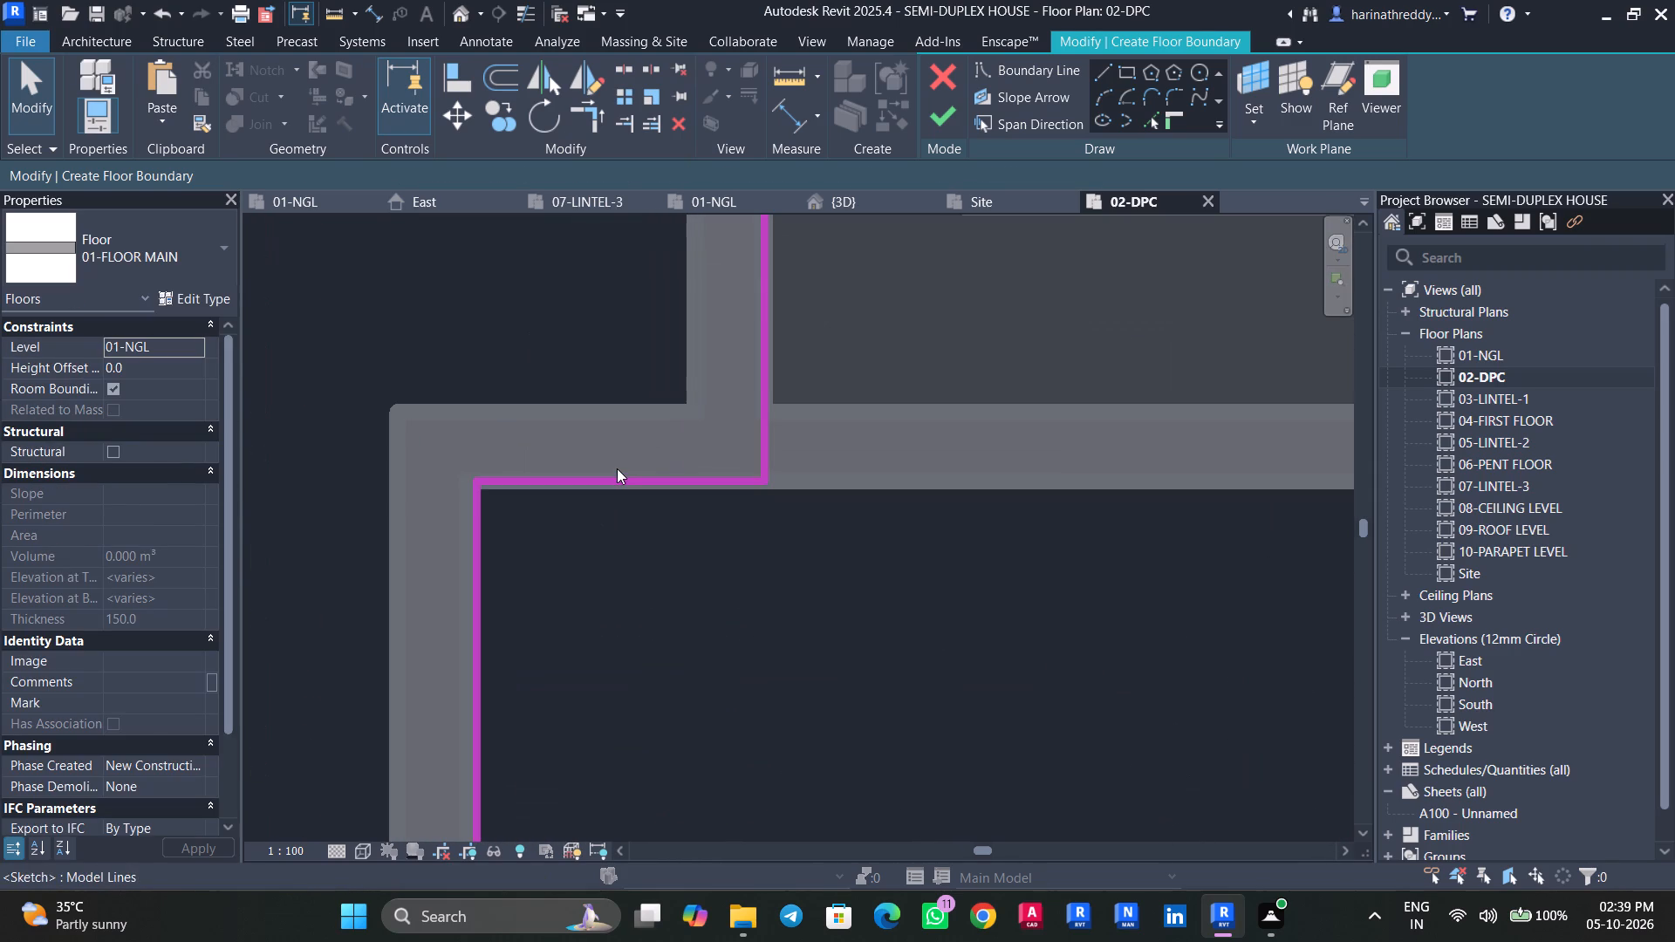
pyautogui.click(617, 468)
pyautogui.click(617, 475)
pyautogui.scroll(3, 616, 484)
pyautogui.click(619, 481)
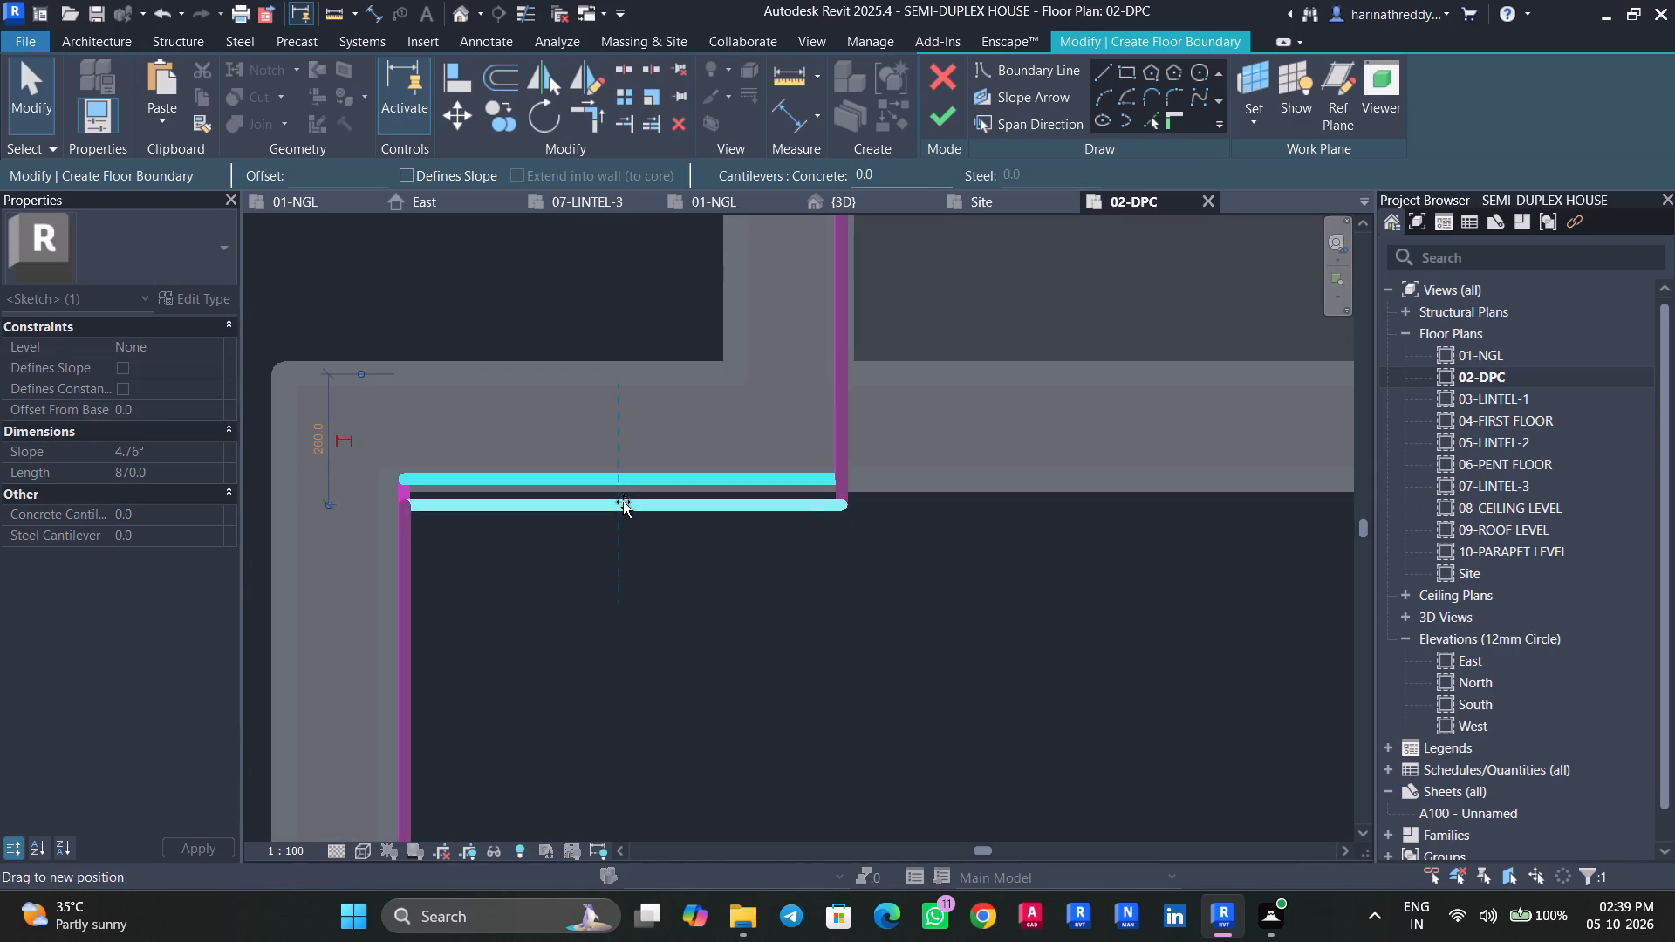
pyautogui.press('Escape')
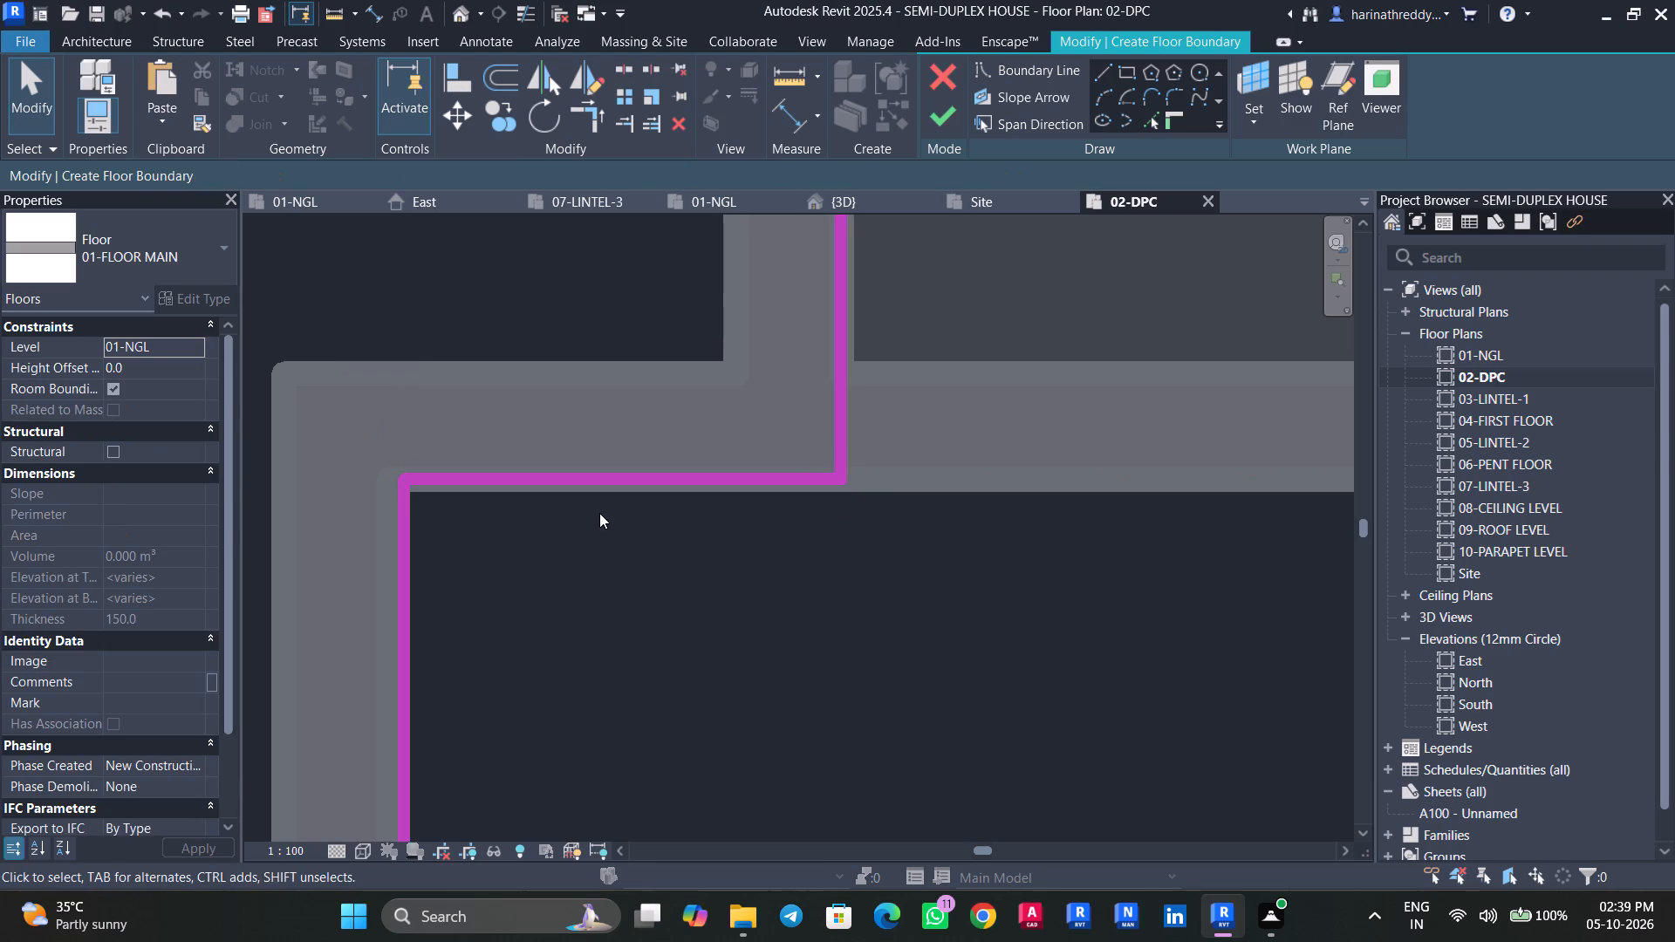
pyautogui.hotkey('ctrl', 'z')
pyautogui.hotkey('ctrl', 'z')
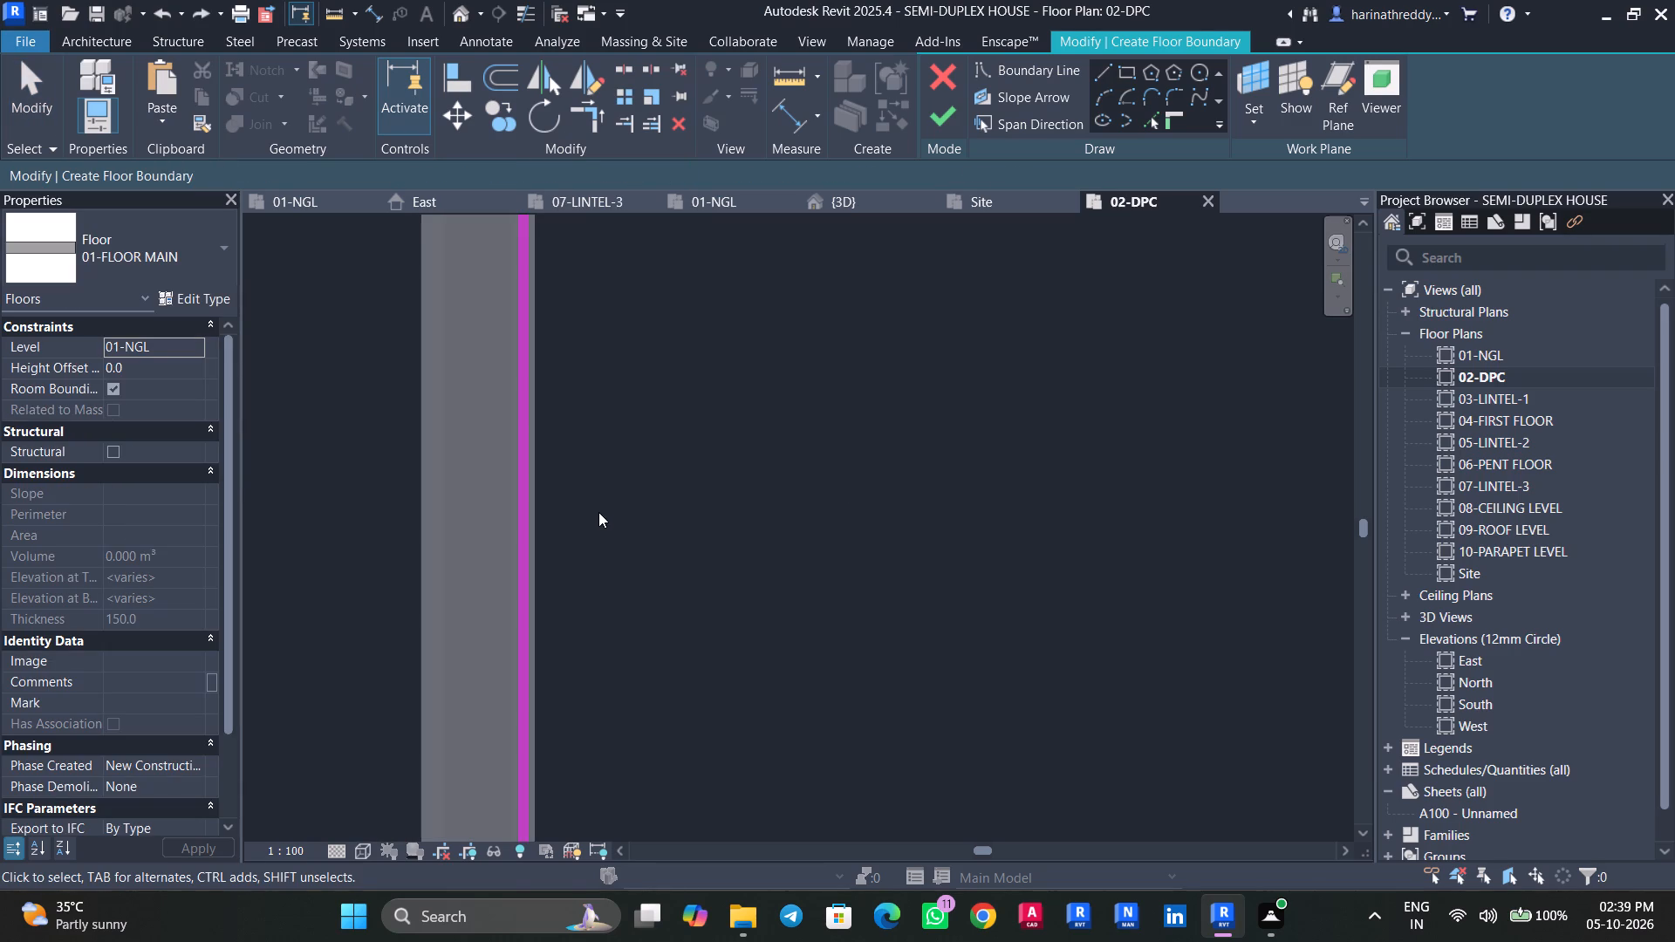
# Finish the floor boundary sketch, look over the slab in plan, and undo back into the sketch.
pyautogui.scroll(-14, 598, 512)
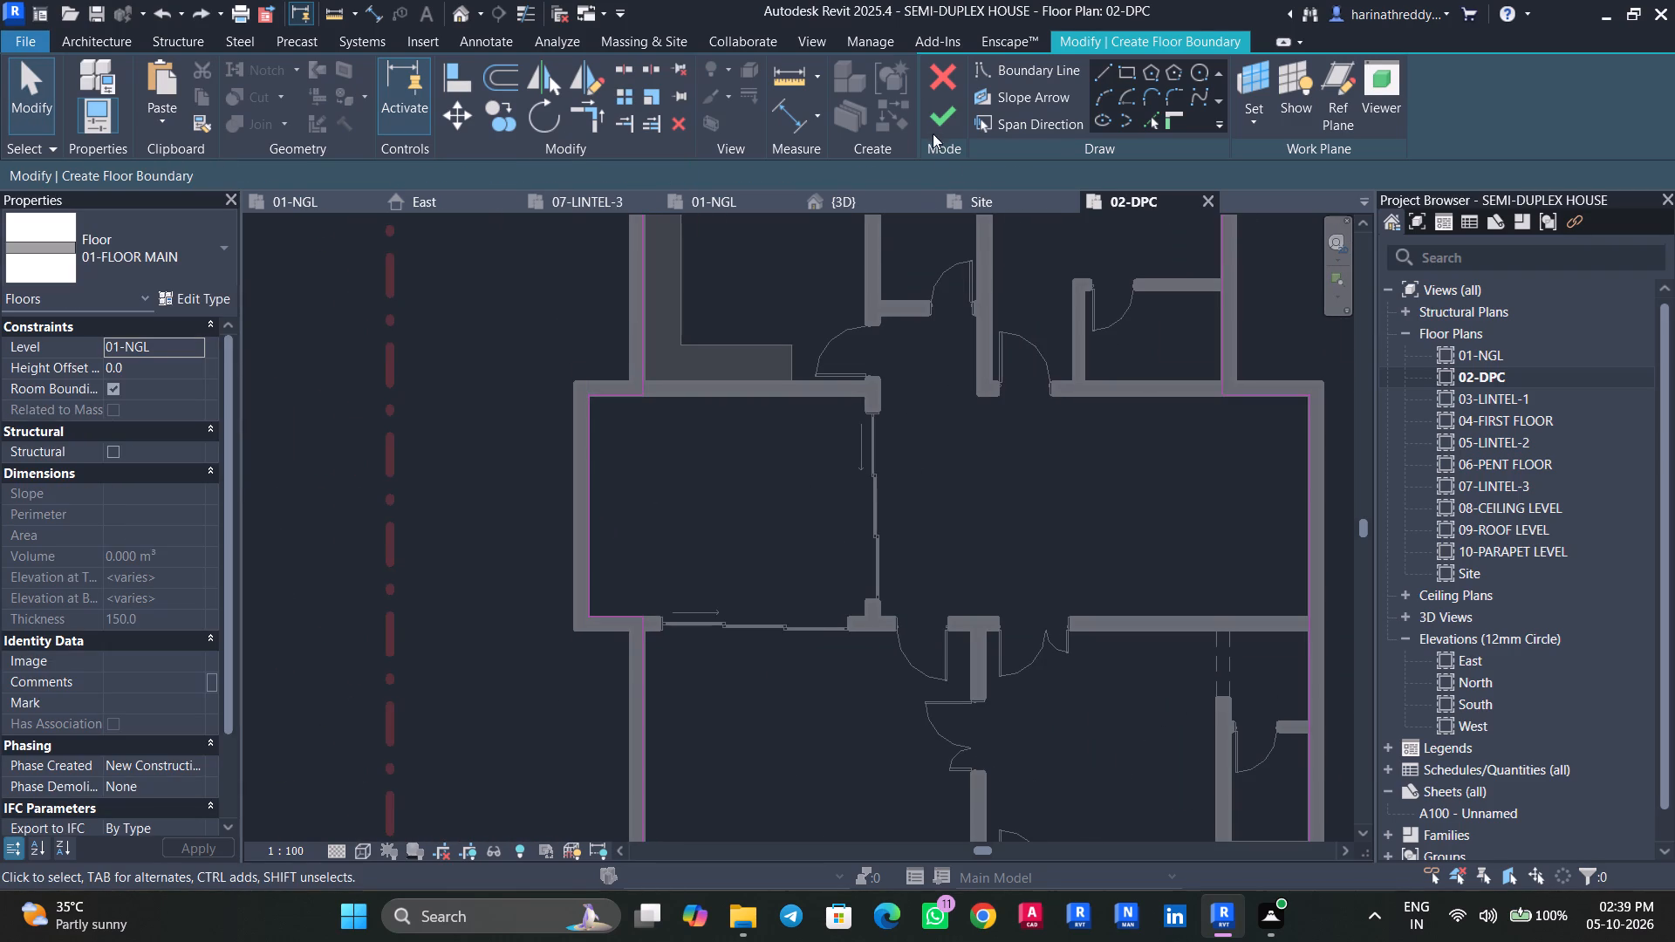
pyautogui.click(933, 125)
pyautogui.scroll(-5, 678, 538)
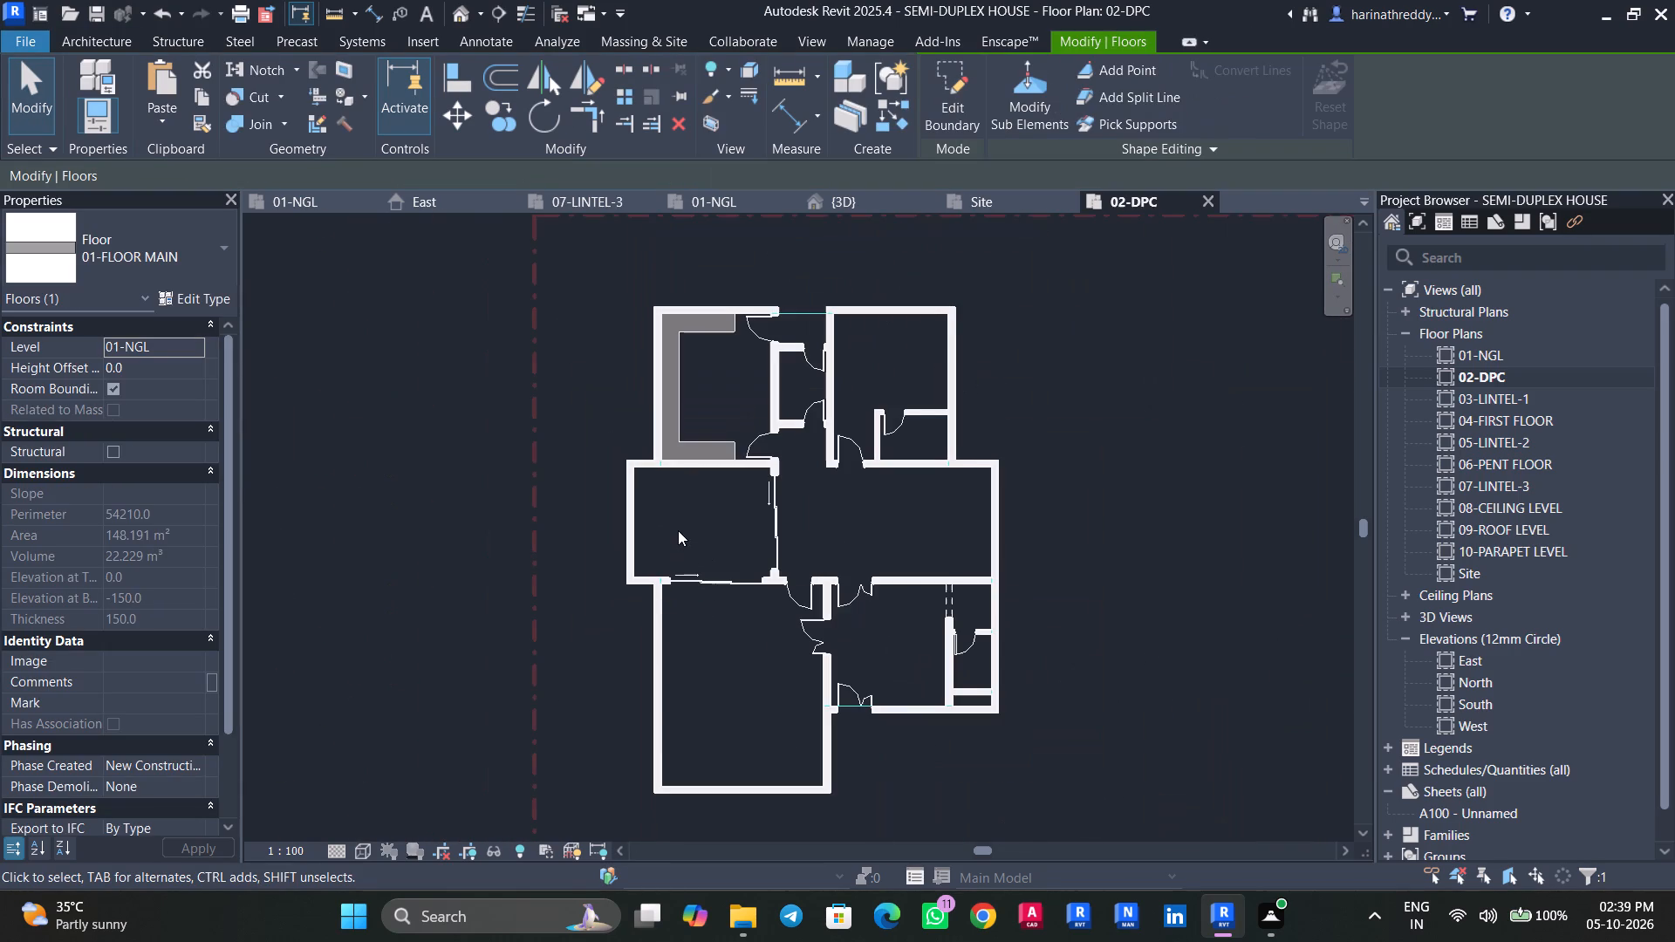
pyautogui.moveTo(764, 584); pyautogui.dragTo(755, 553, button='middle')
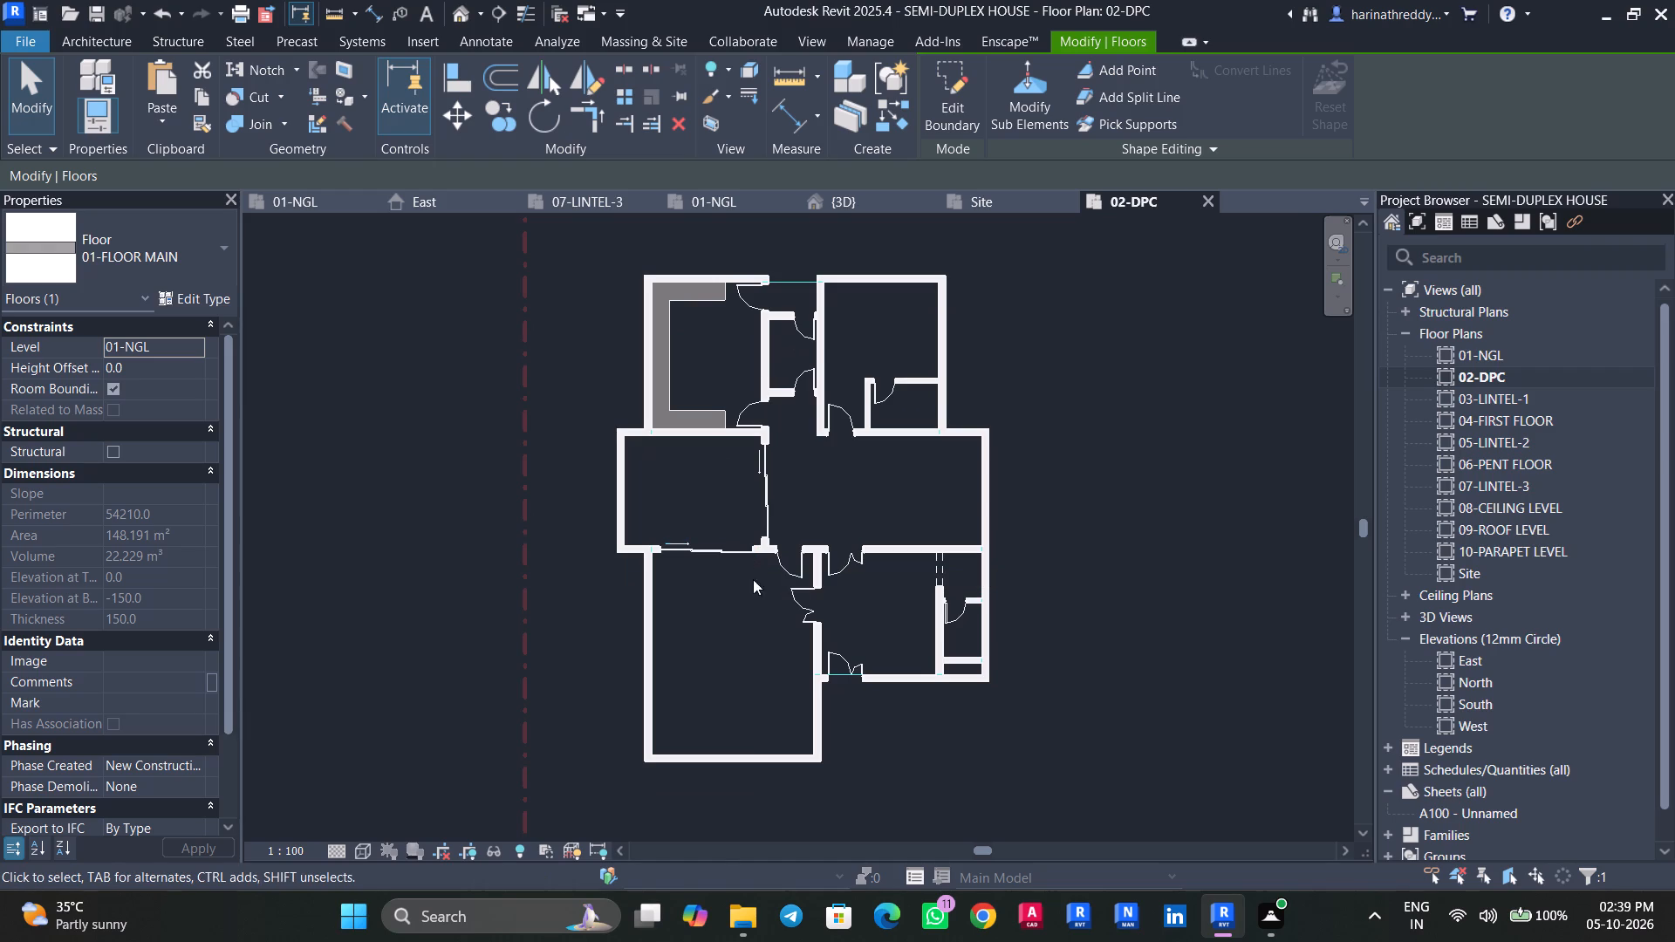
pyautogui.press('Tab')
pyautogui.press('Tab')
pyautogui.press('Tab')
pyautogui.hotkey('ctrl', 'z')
# Delete the boundary line along the southeast room's south wall.
pyautogui.moveTo(837, 646); pyautogui.dragTo(657, 370, button='middle')
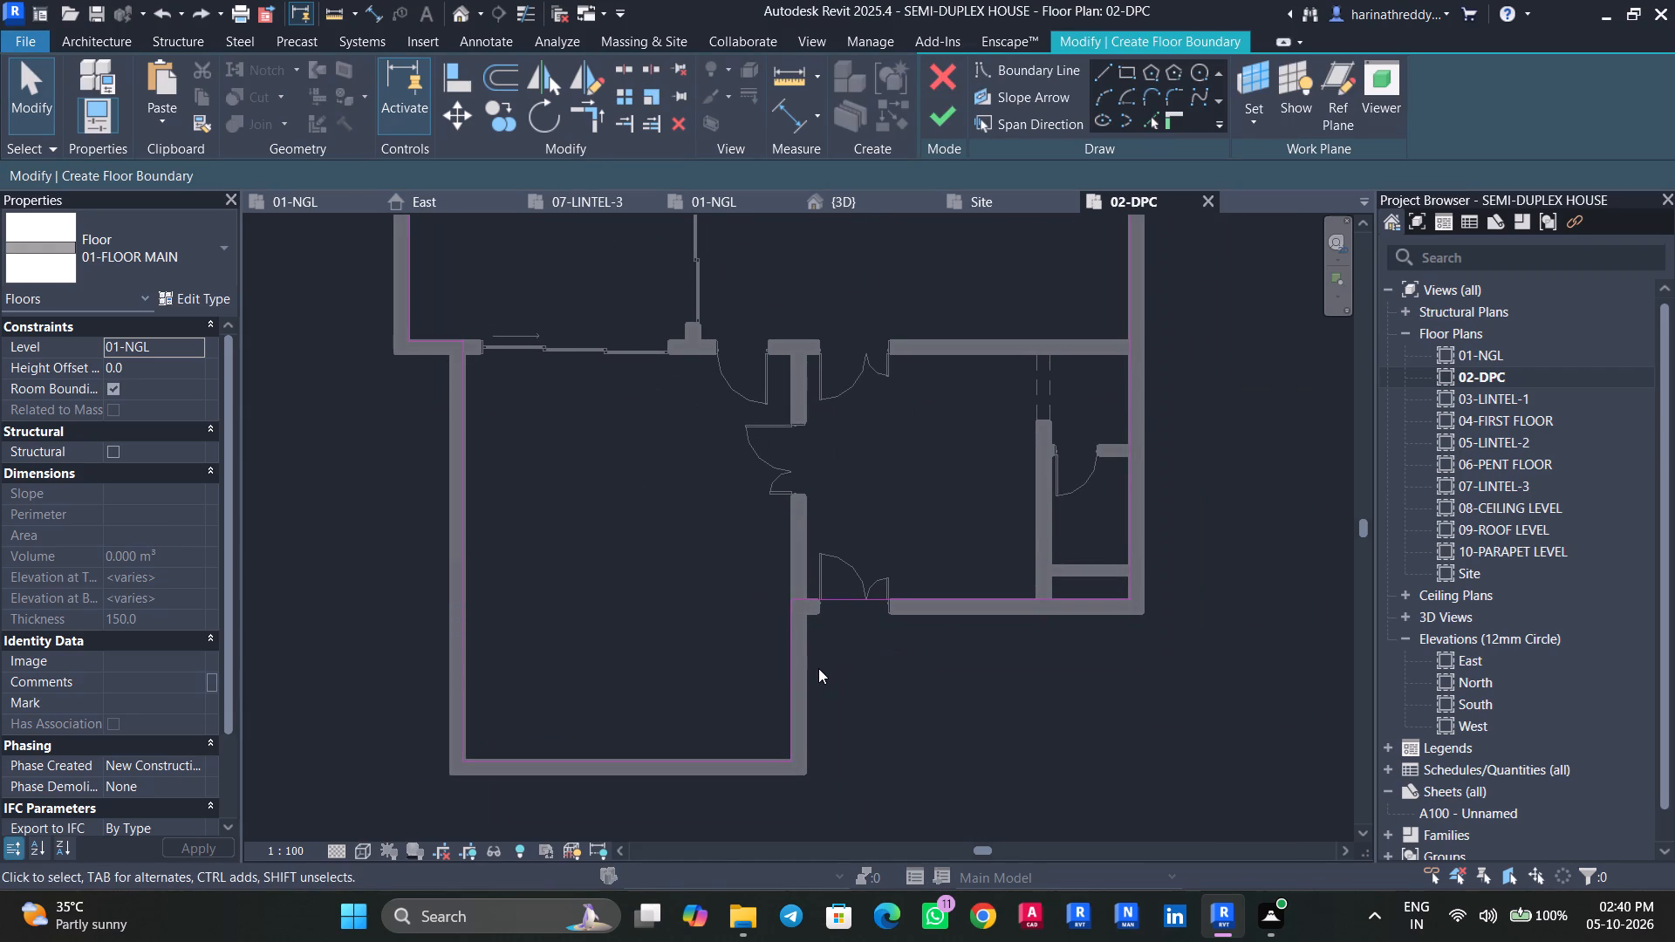
pyautogui.click(964, 604)
pyautogui.scroll(3, 964, 603)
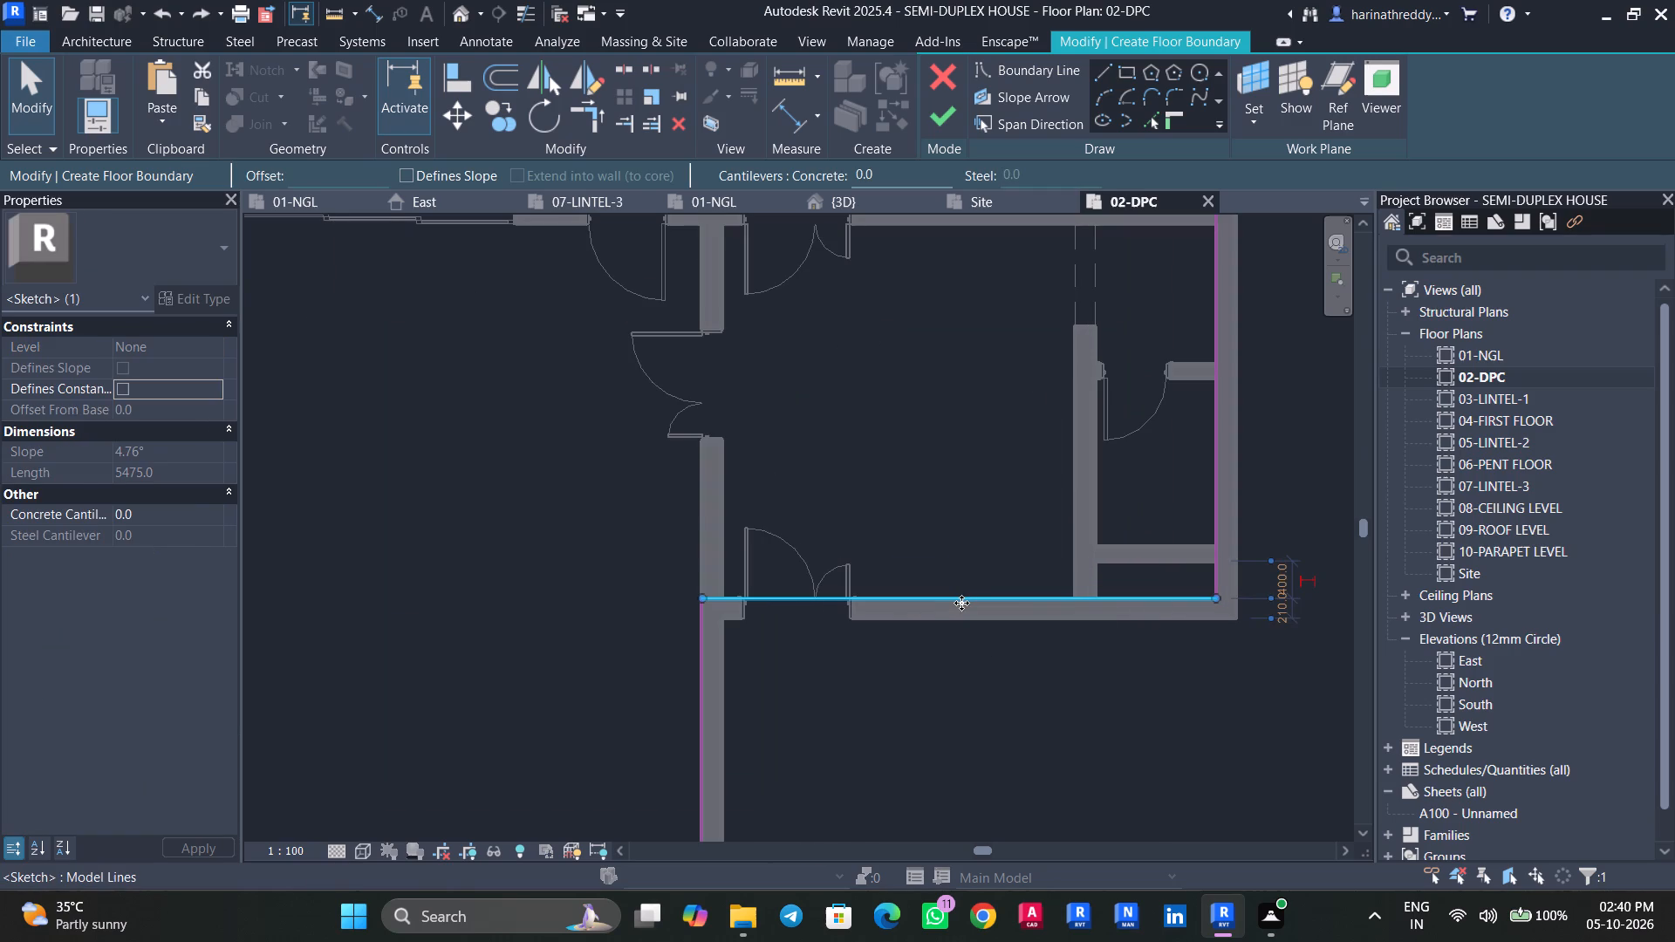
pyautogui.press('Delete')
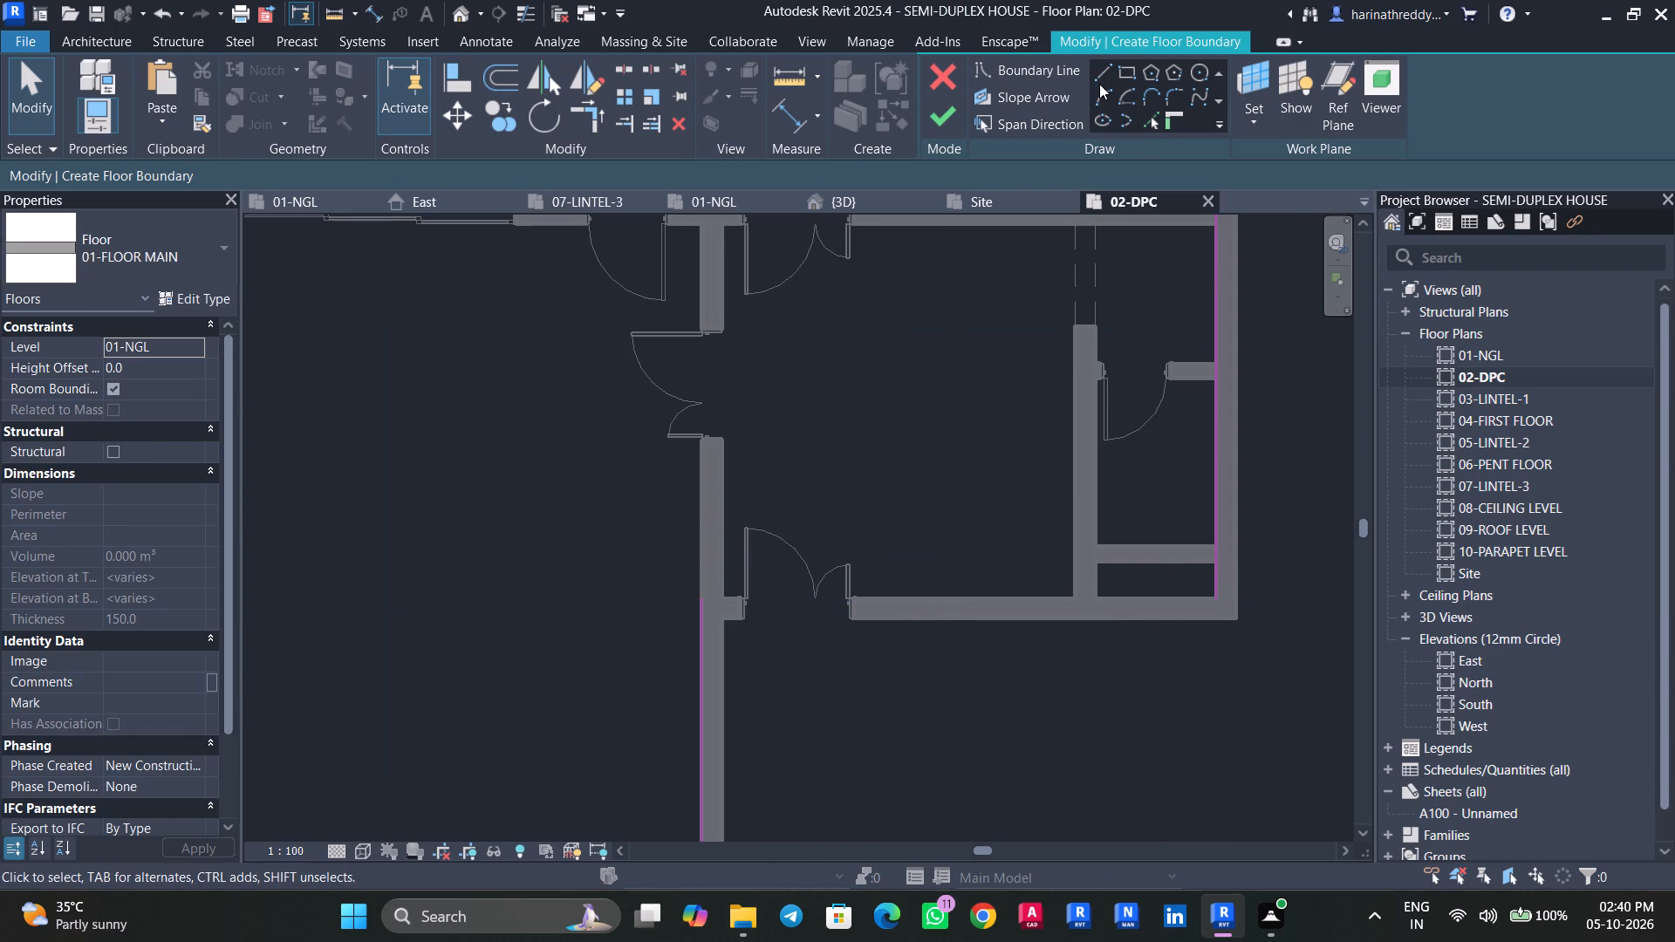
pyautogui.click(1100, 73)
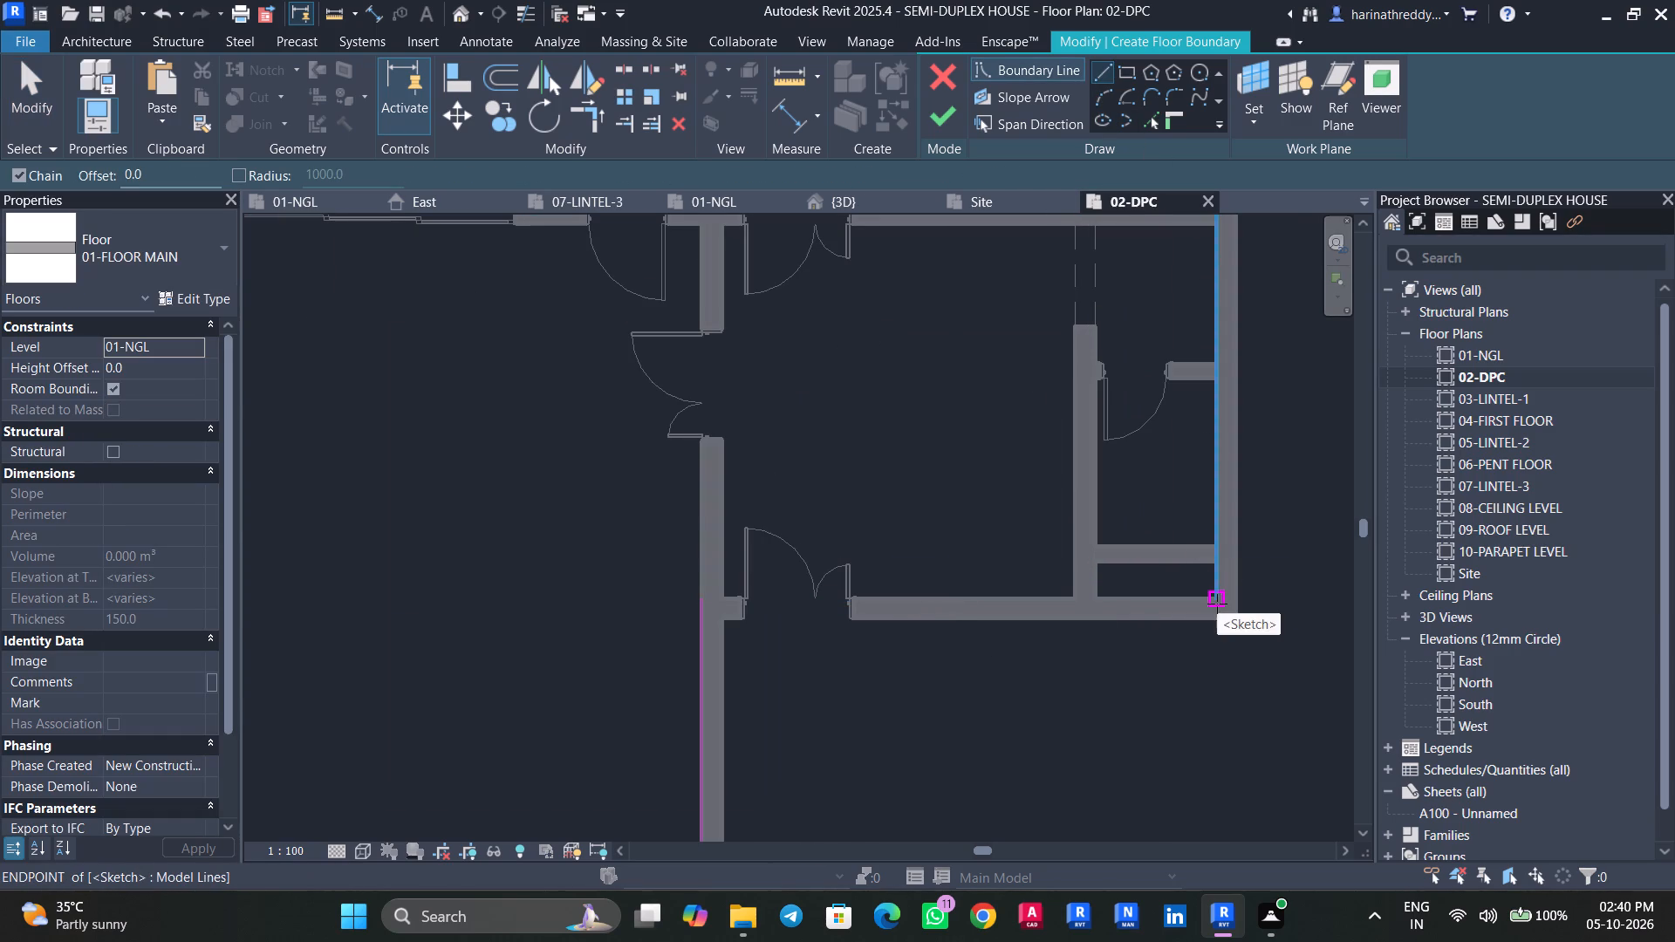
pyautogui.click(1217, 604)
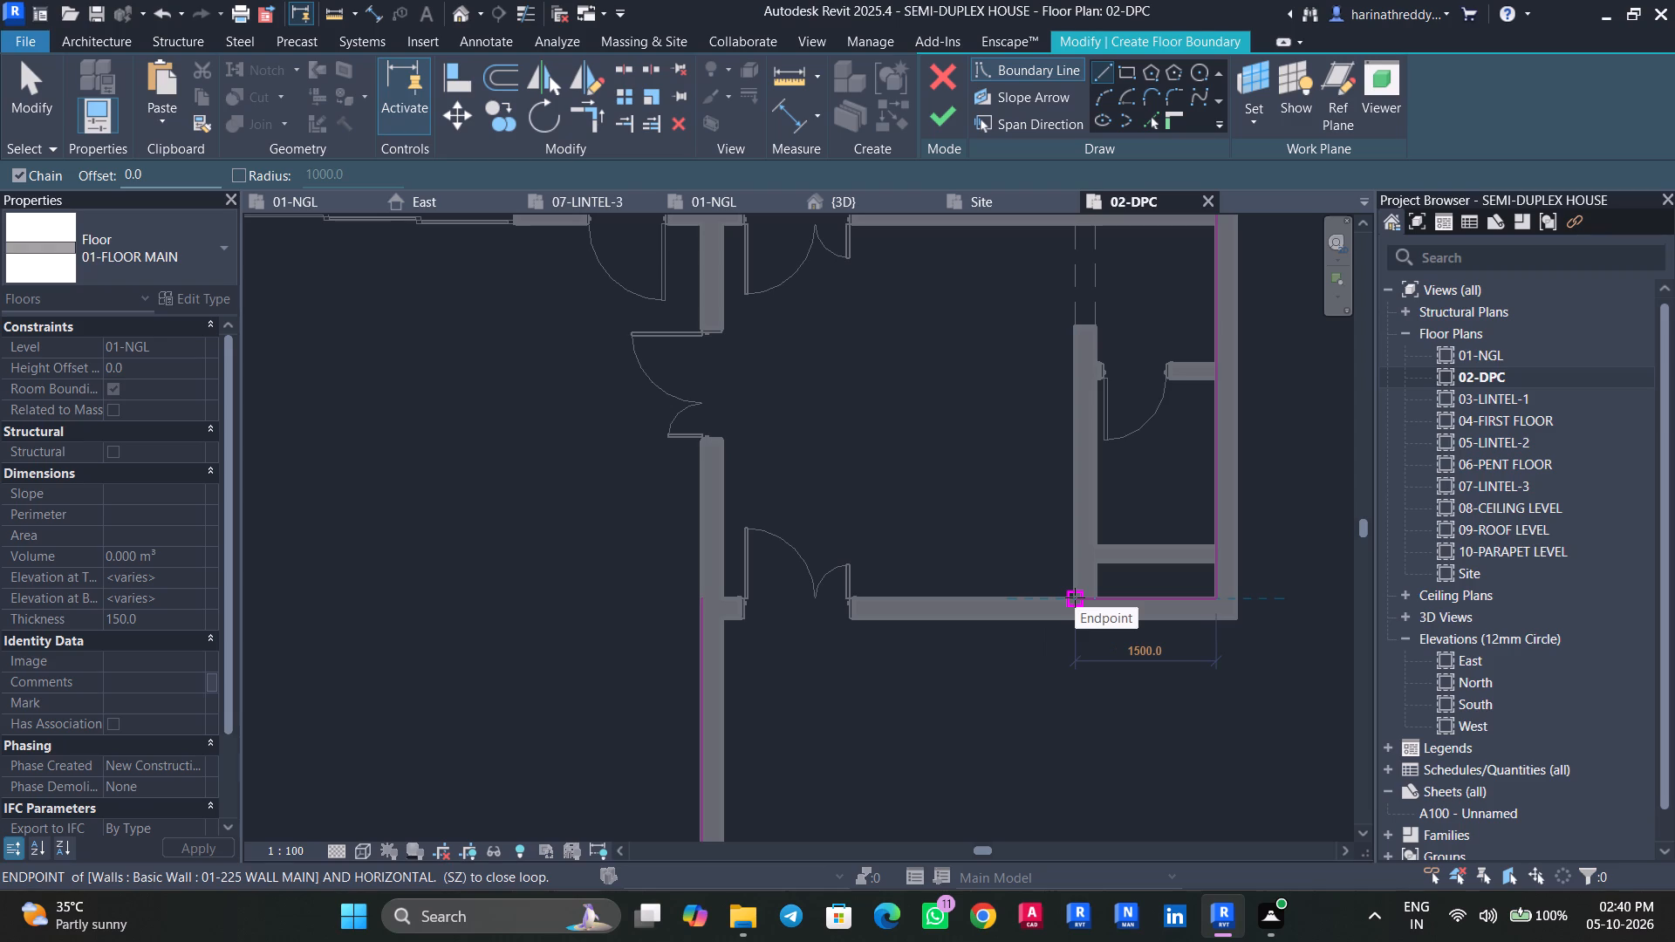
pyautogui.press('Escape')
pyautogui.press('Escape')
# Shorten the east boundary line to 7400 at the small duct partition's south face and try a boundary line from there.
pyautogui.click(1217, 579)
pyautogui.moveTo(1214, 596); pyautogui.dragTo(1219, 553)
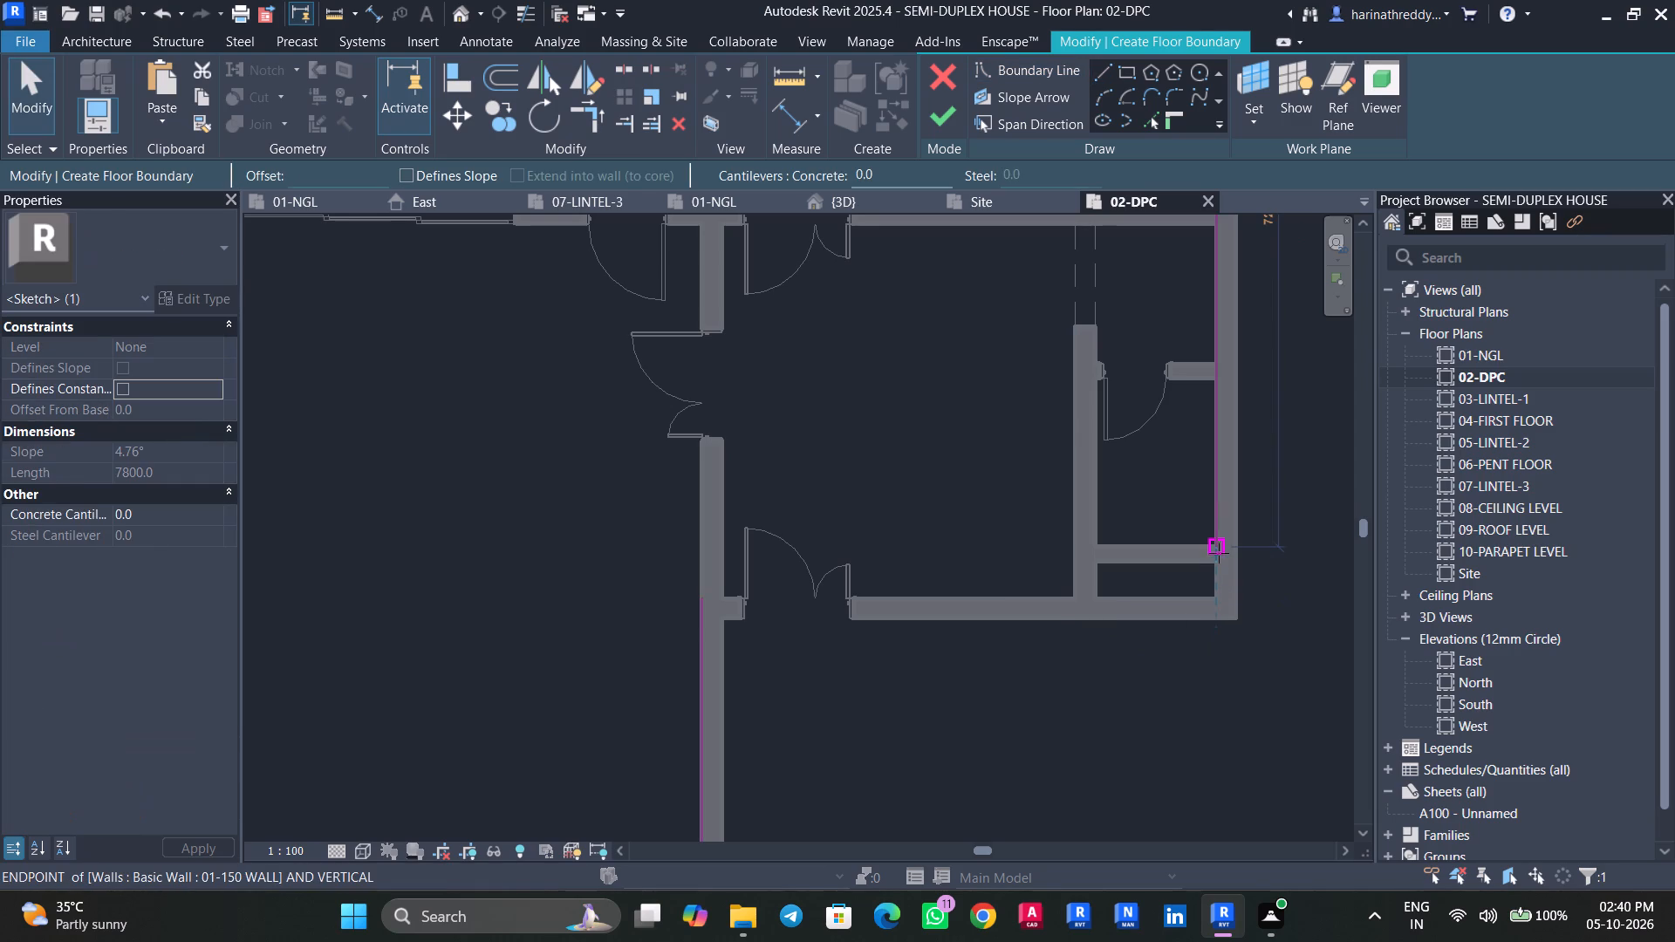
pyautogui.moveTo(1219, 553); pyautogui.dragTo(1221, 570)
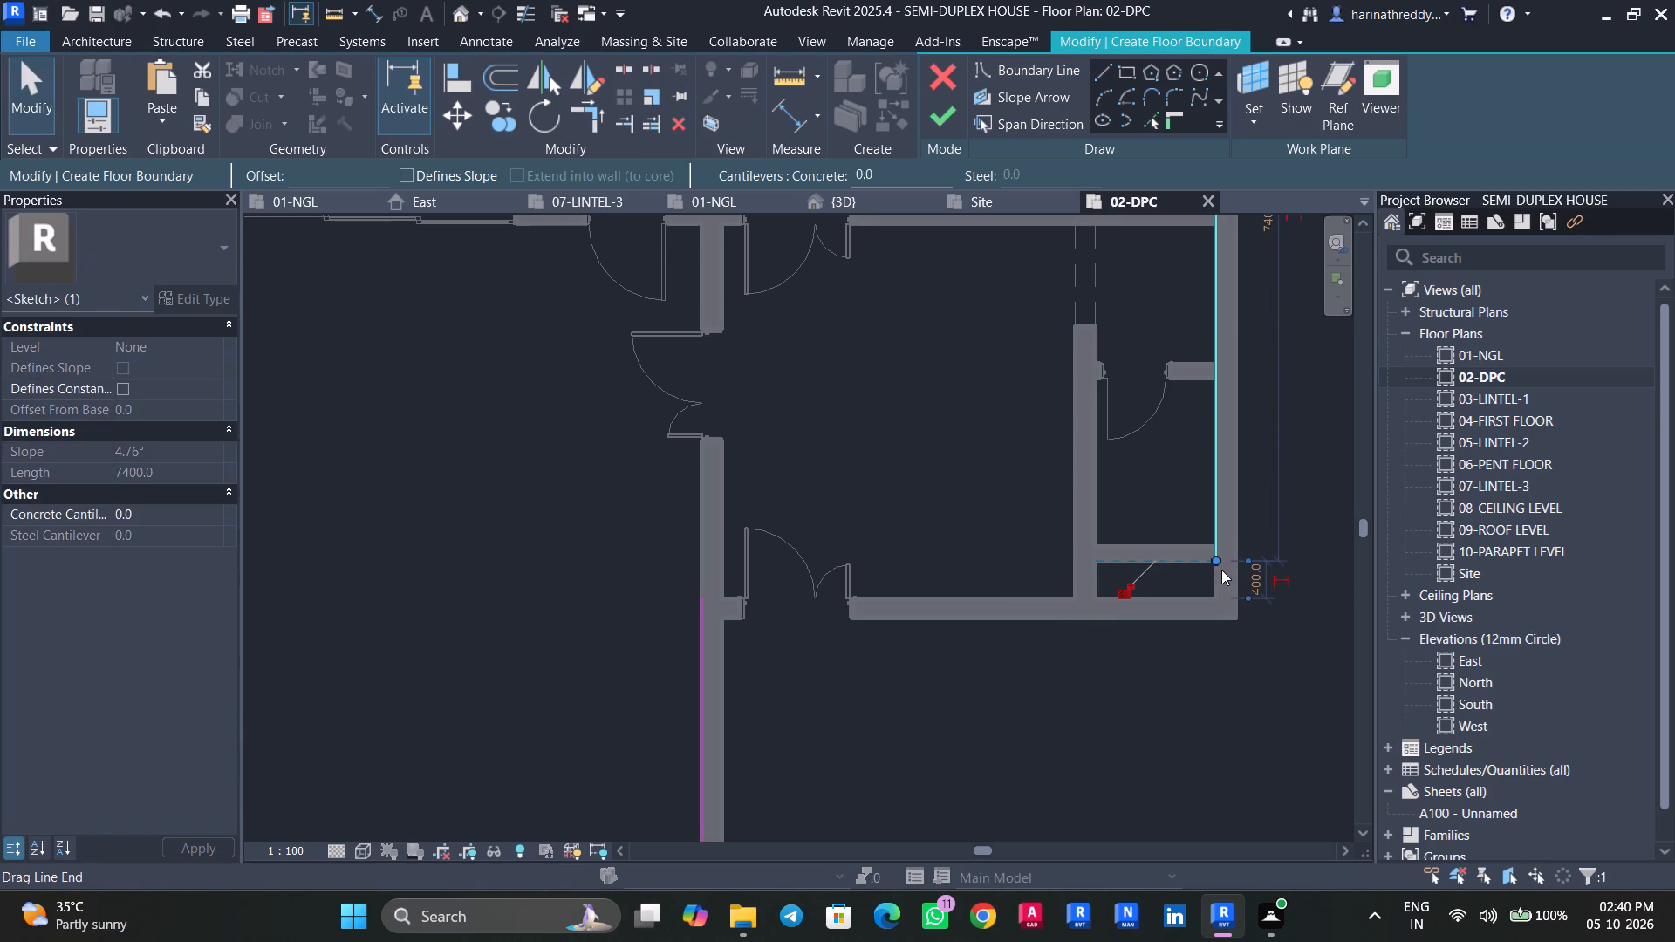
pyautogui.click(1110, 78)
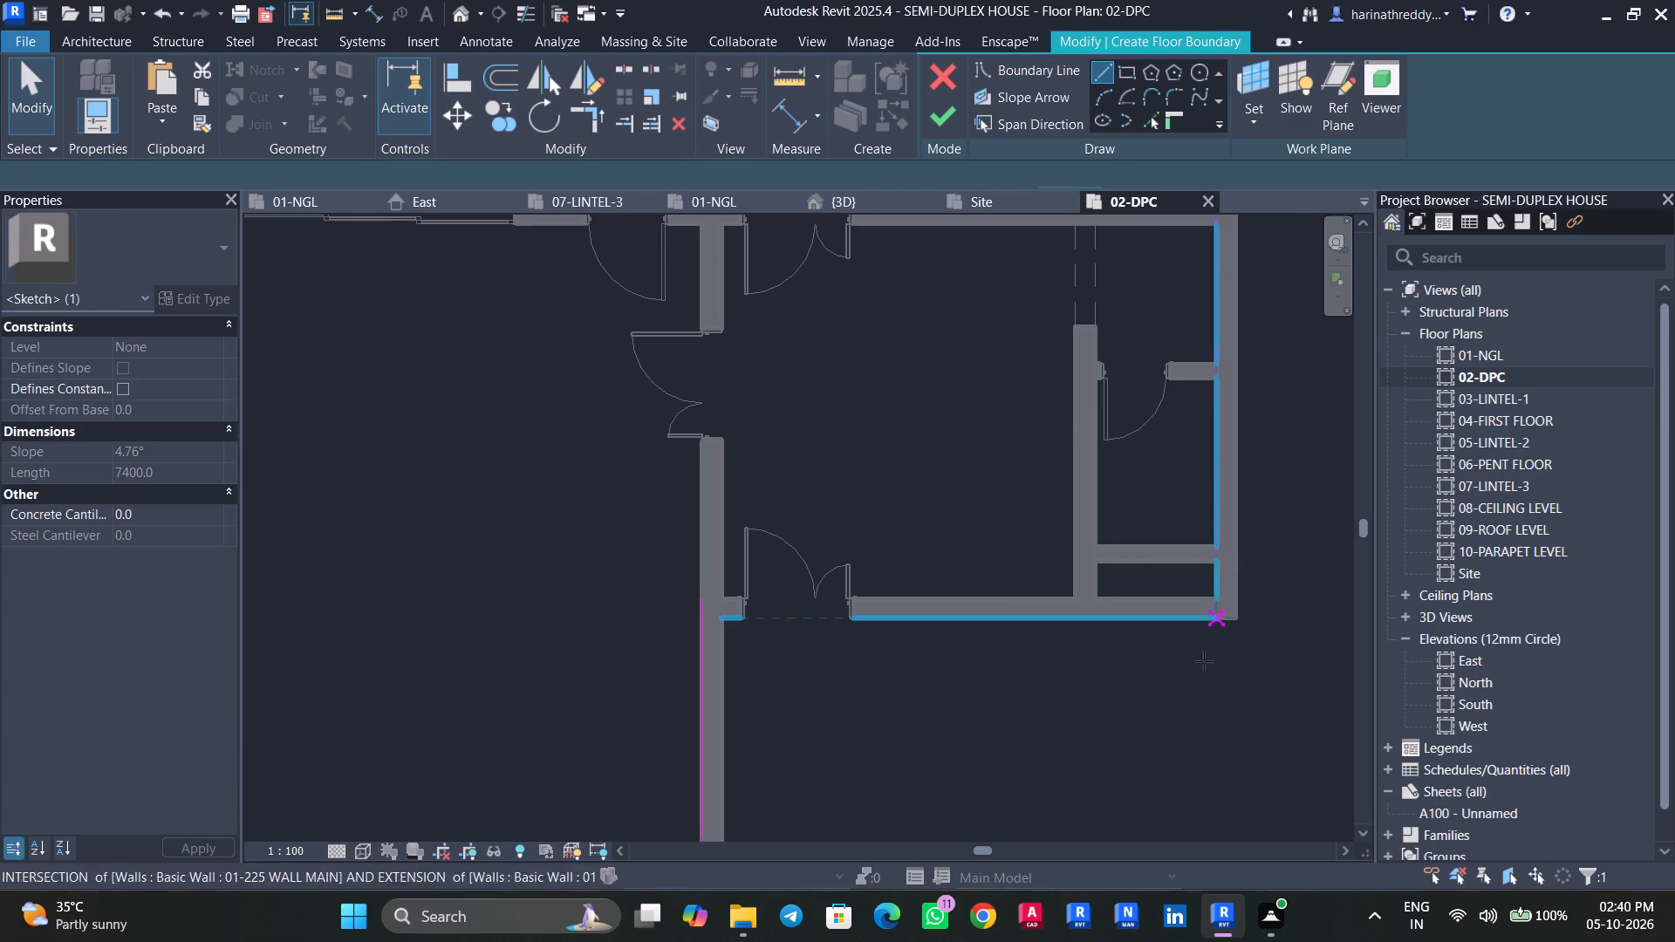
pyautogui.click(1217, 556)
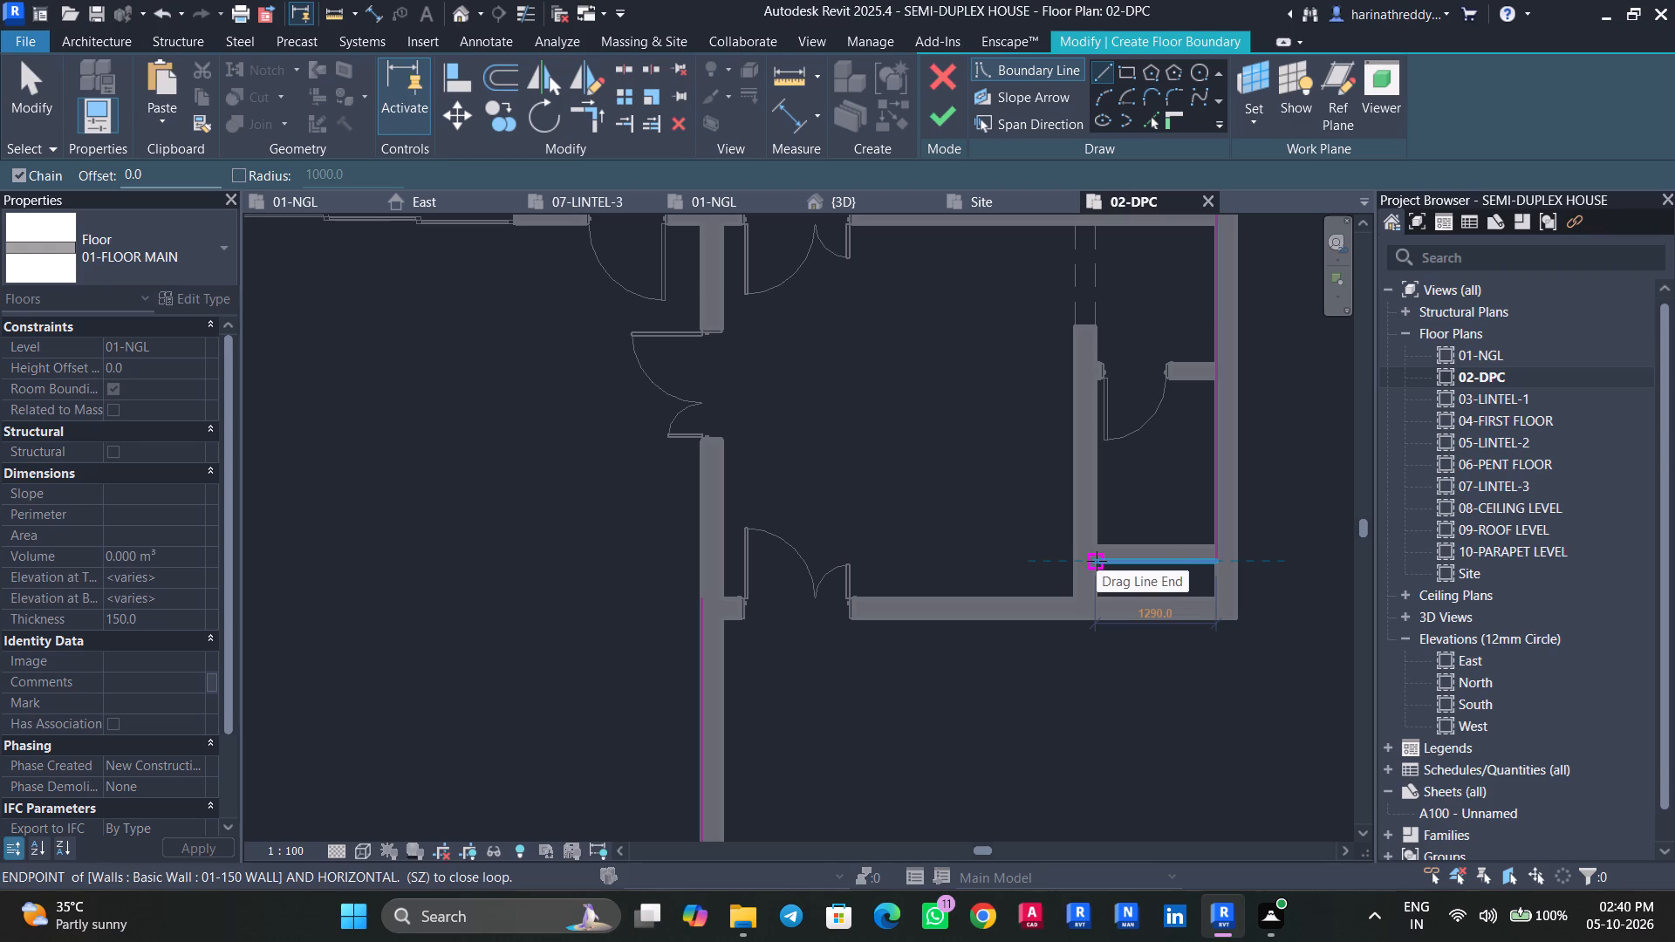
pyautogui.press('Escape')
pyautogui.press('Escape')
# Shorten the east boundary line to 7250, ending at the north face of the small duct partition.
pyautogui.scroll(4, 1184, 553)
pyautogui.click(1239, 559)
pyautogui.moveTo(1239, 563); pyautogui.dragTo(1240, 535)
pyautogui.scroll(2, 1234, 543)
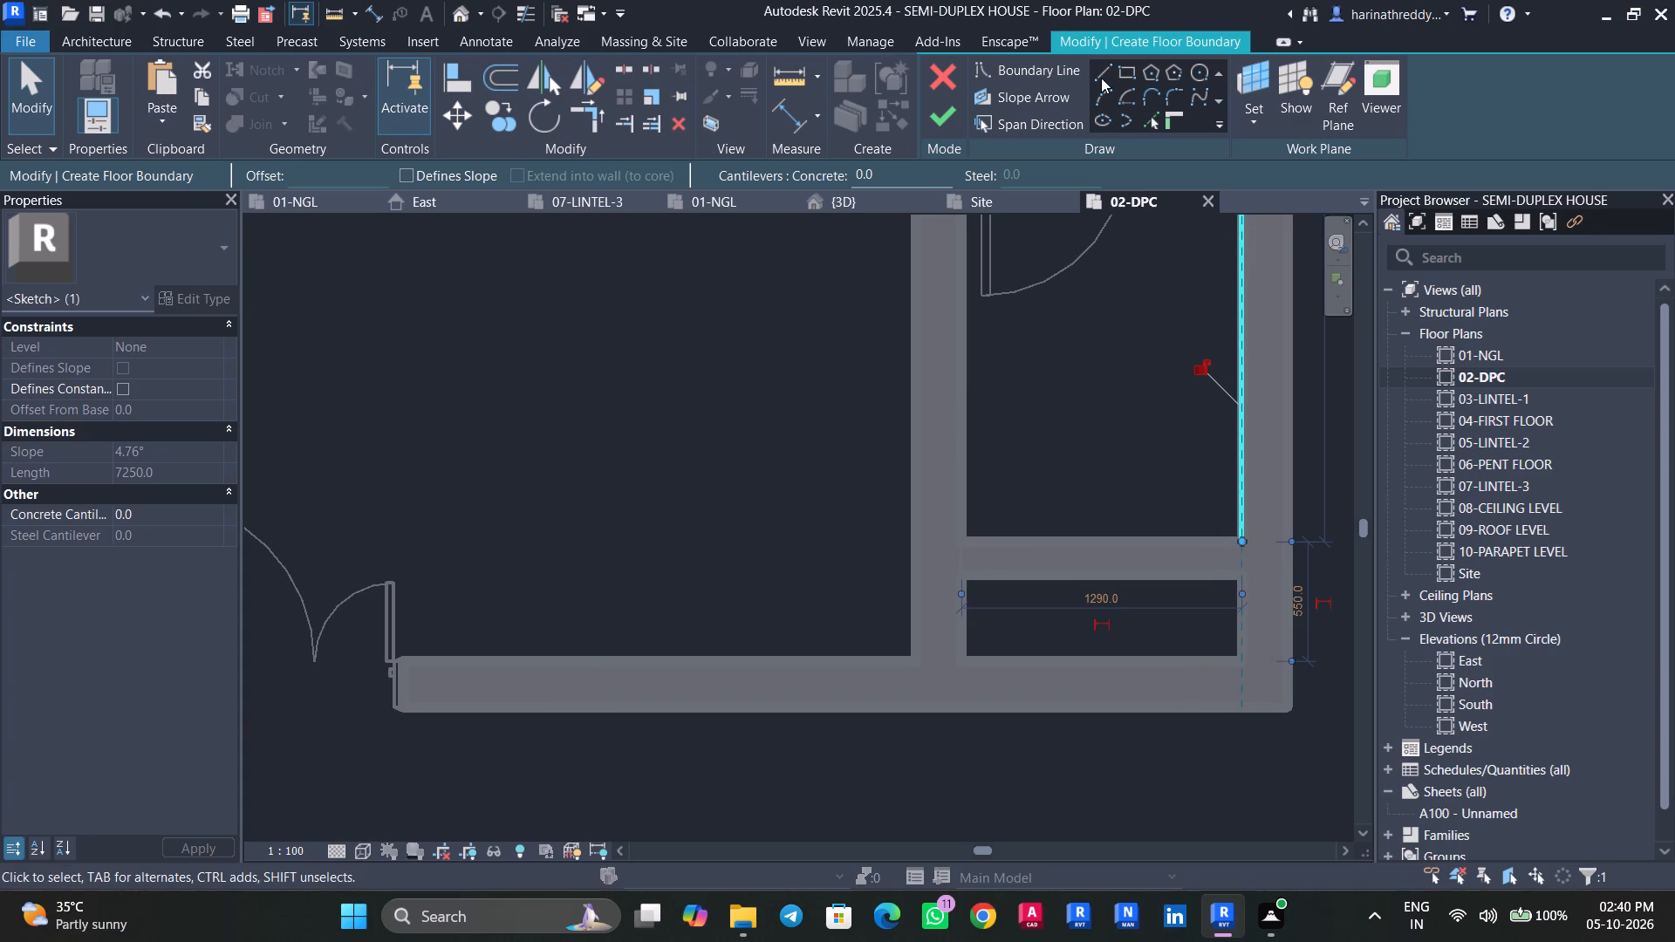
# Draw boundary lines 1500 west along the duct partition's north face, south to 1500 beyond the south wall, and west to the southwest room's boundary line.
pyautogui.click(1100, 75)
pyautogui.click(1246, 539)
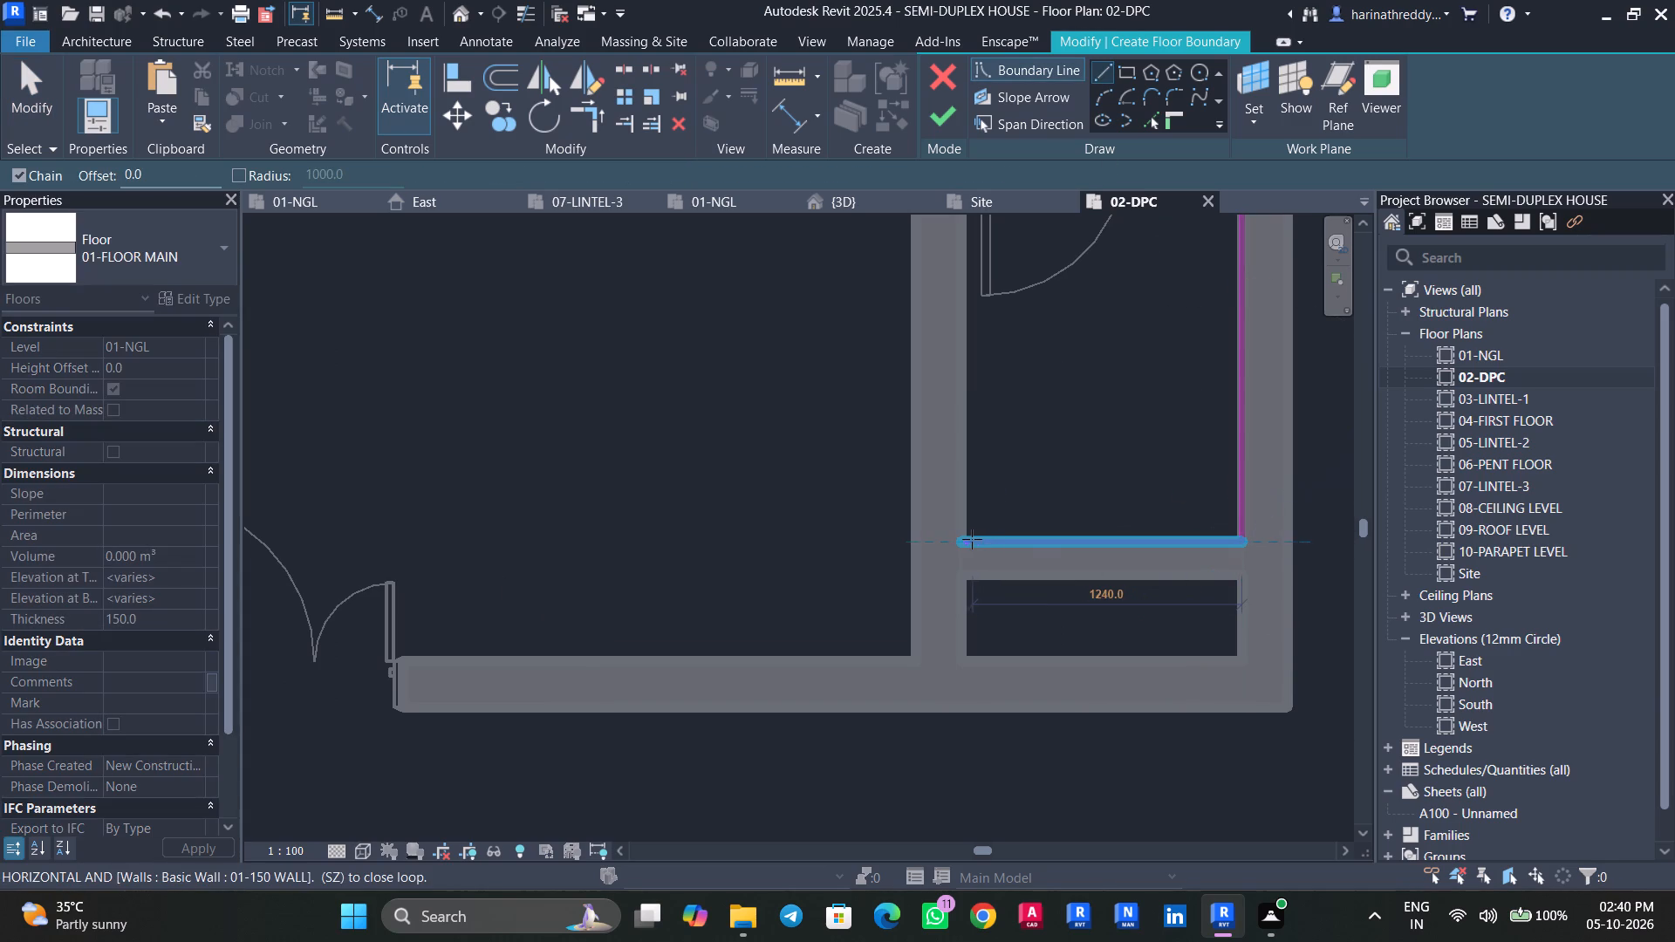
pyautogui.click(907, 541)
pyautogui.scroll(-2, 915, 782)
pyautogui.moveTo(914, 782); pyautogui.dragTo(916, 509, button='middle')
pyautogui.scroll(-2, 913, 638)
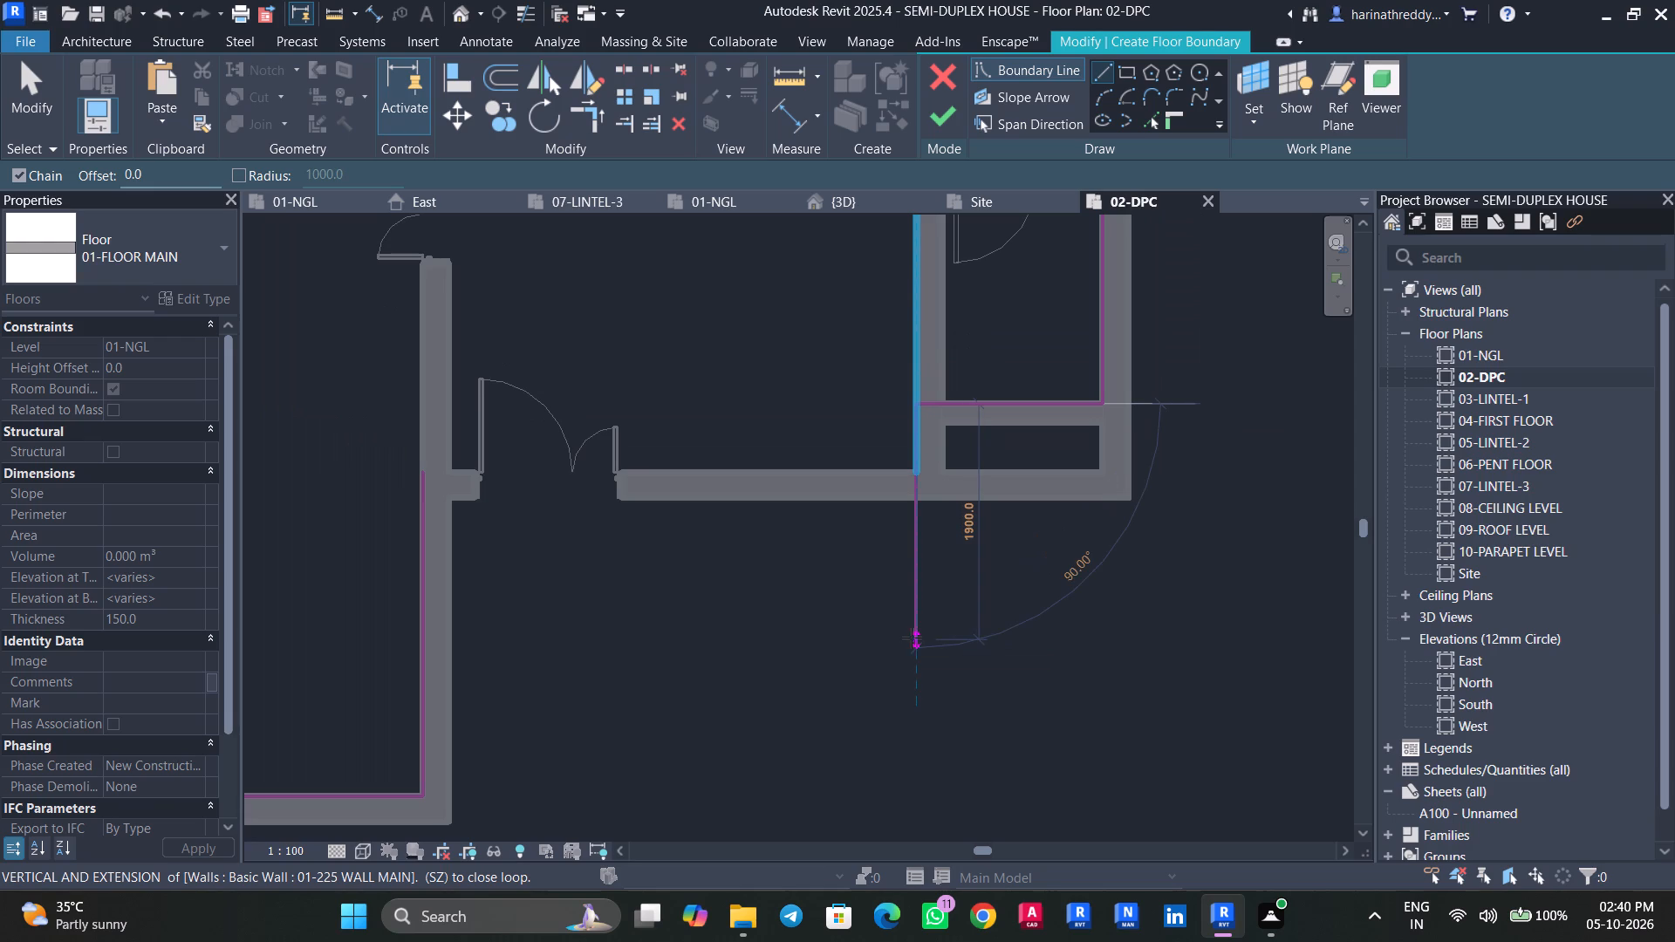
pyautogui.click(916, 502)
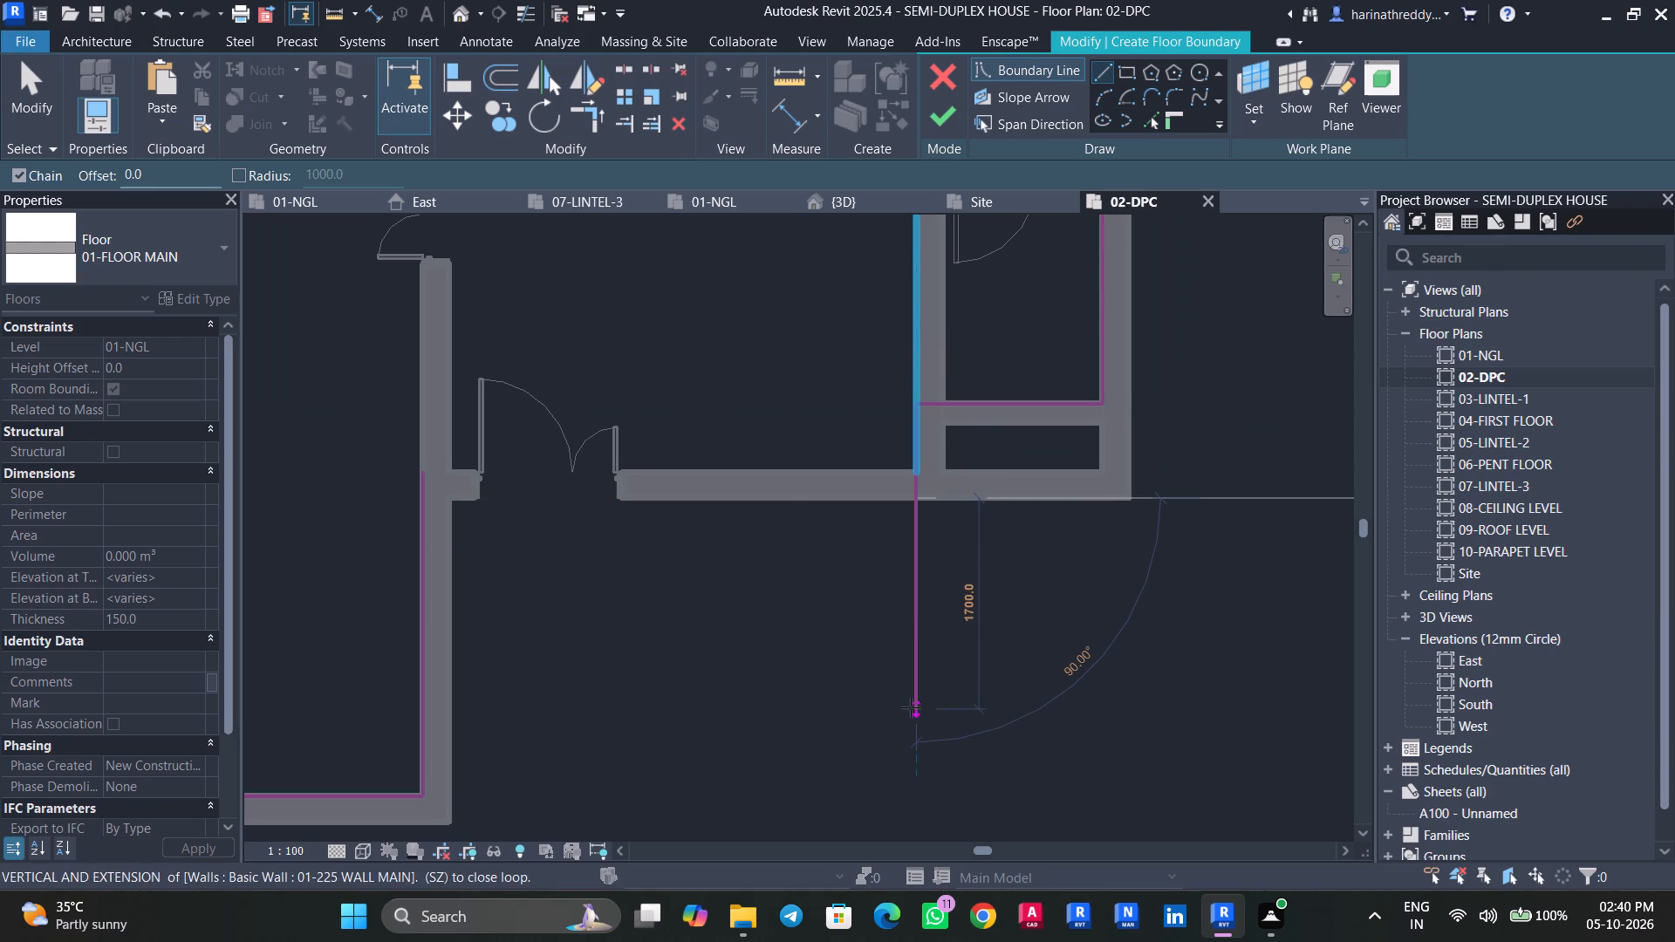
pyautogui.click(911, 686)
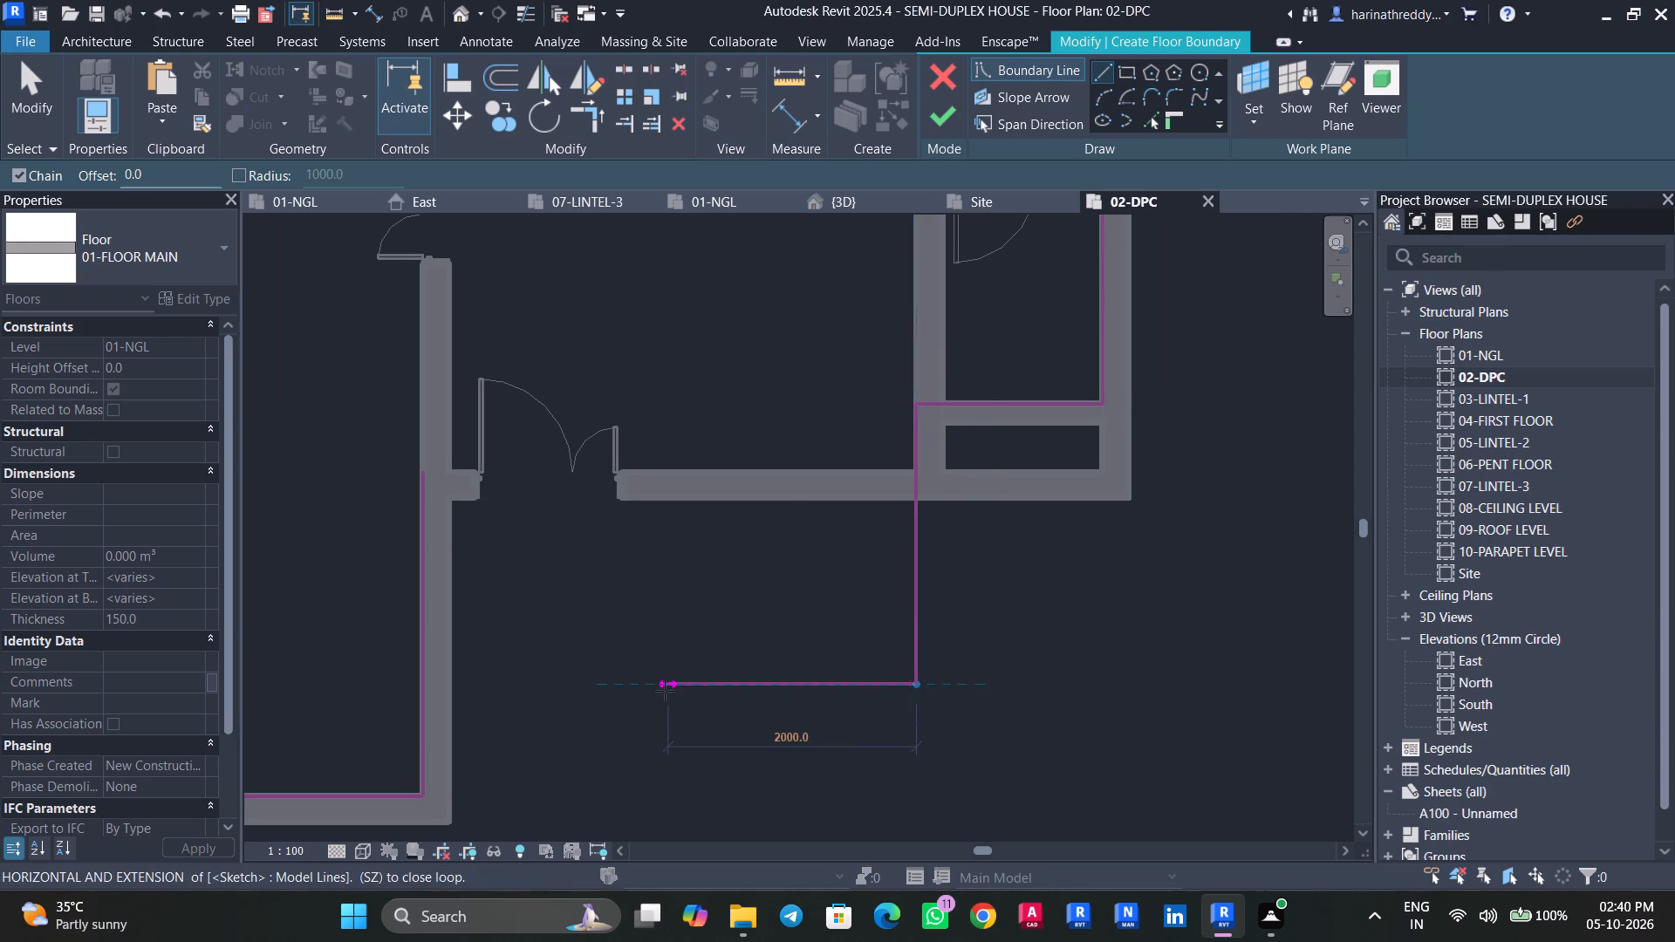
pyautogui.moveTo(665, 691); pyautogui.dragTo(913, 687, button='middle')
pyautogui.click(666, 685)
pyautogui.press('Escape')
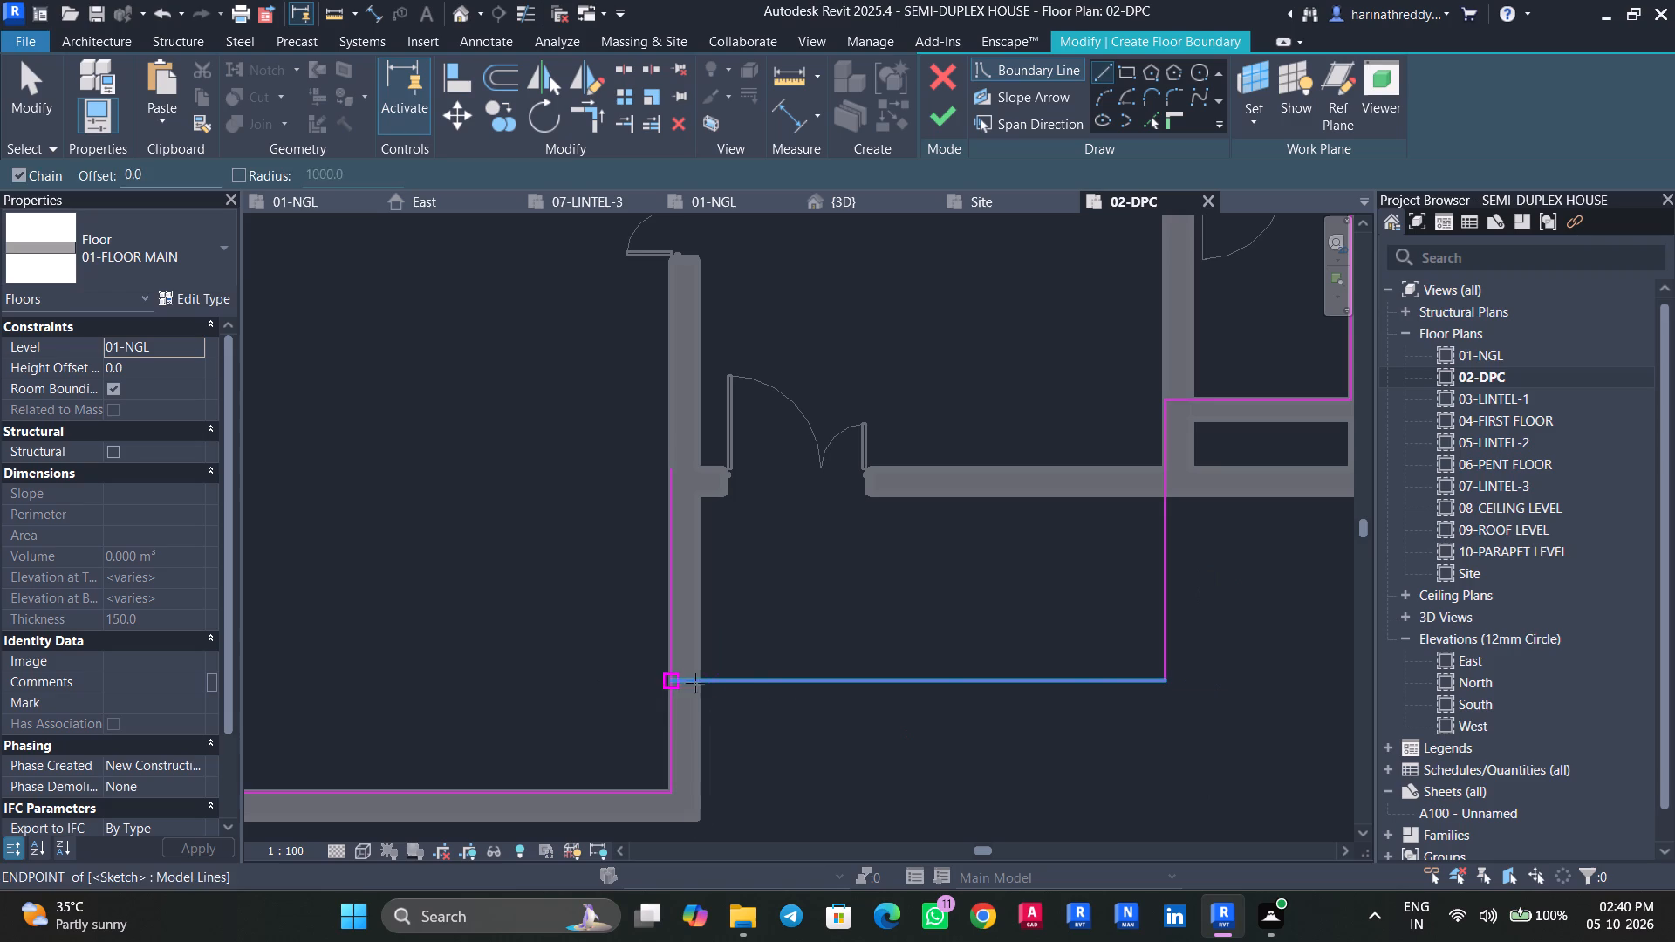
pyautogui.press('Escape')
# Trim the southwest room's east boundary line to a corner with the new south line and finish the floor boundary.
pyautogui.press('t')
pyautogui.press('r')
pyautogui.click(669, 754)
pyautogui.click(726, 679)
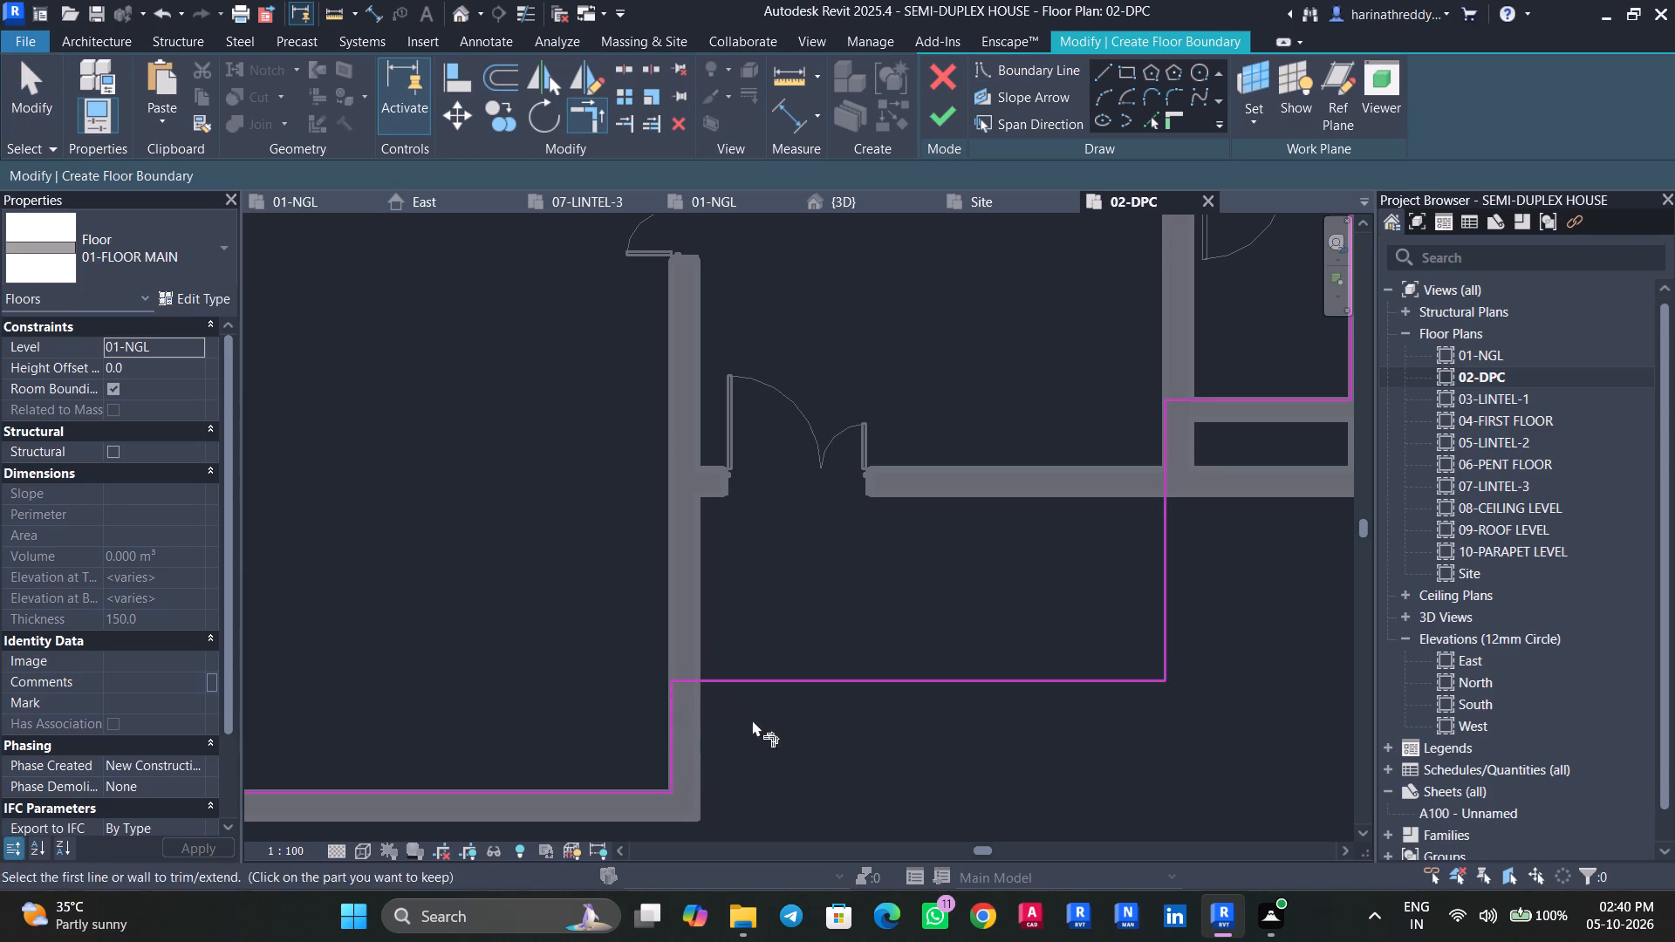
pyautogui.press('Escape')
pyautogui.press('Escape')
pyautogui.scroll(-7, 753, 719)
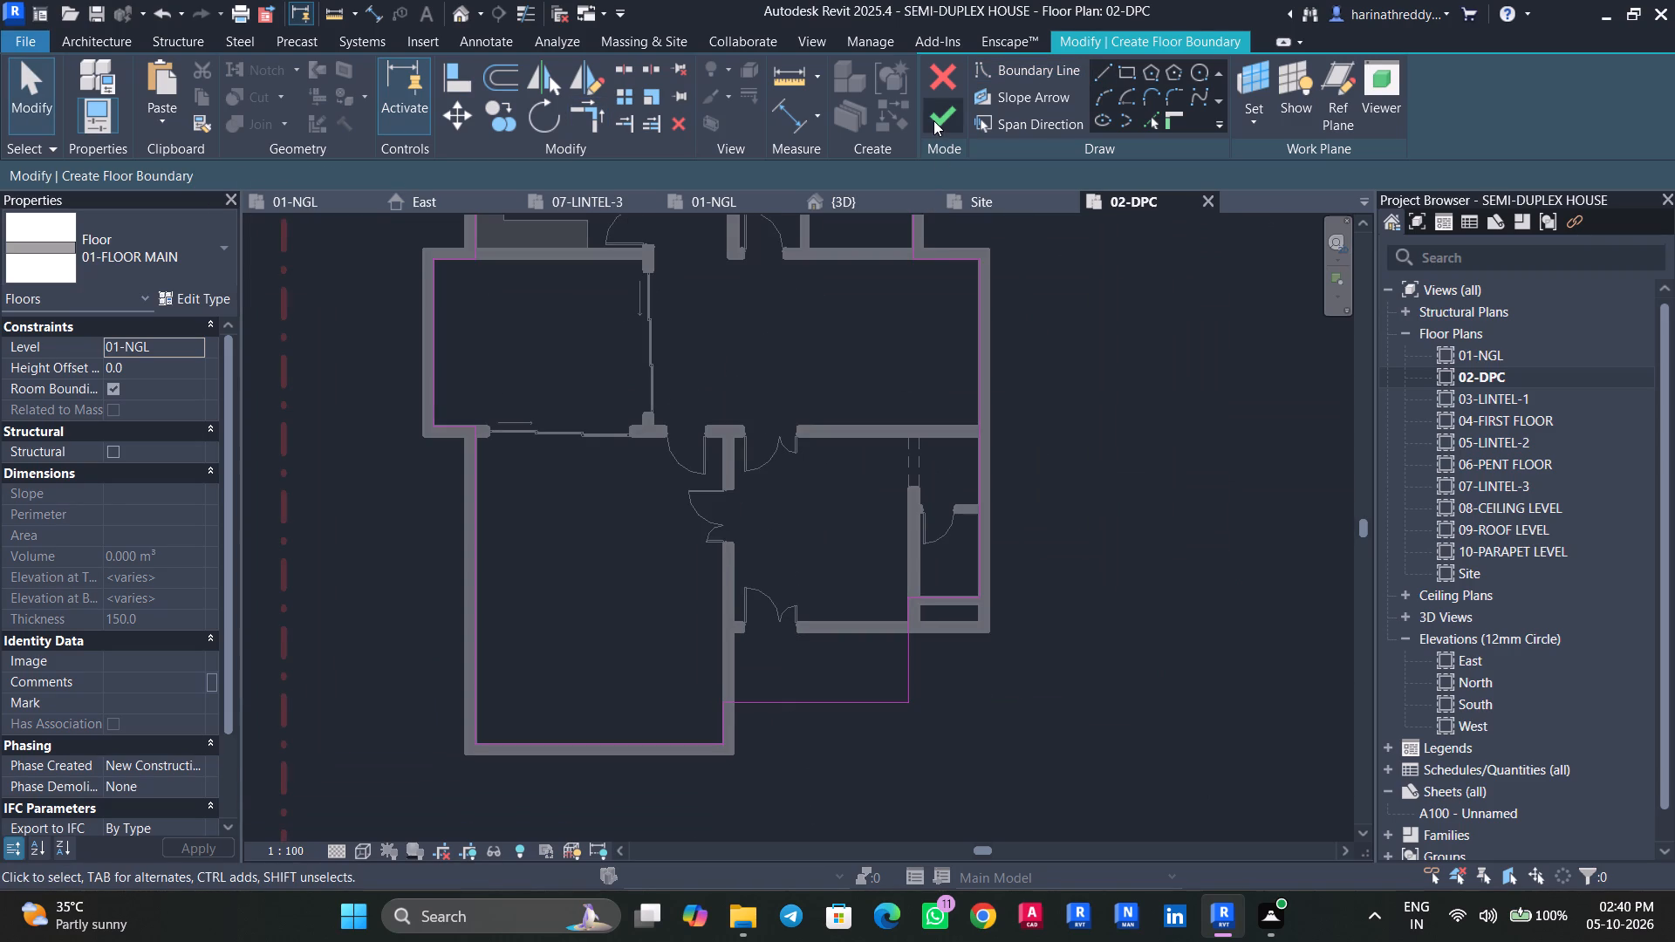
pyautogui.click(933, 120)
# Select the 01-FLOOR MAIN slab and examine its outline in the 02-DPC and 01-NGL floor plans.
pyautogui.moveTo(1082, 413); pyautogui.dragTo(1084, 583, button='middle')
pyautogui.scroll(-3, 1084, 583)
pyautogui.press('Escape')
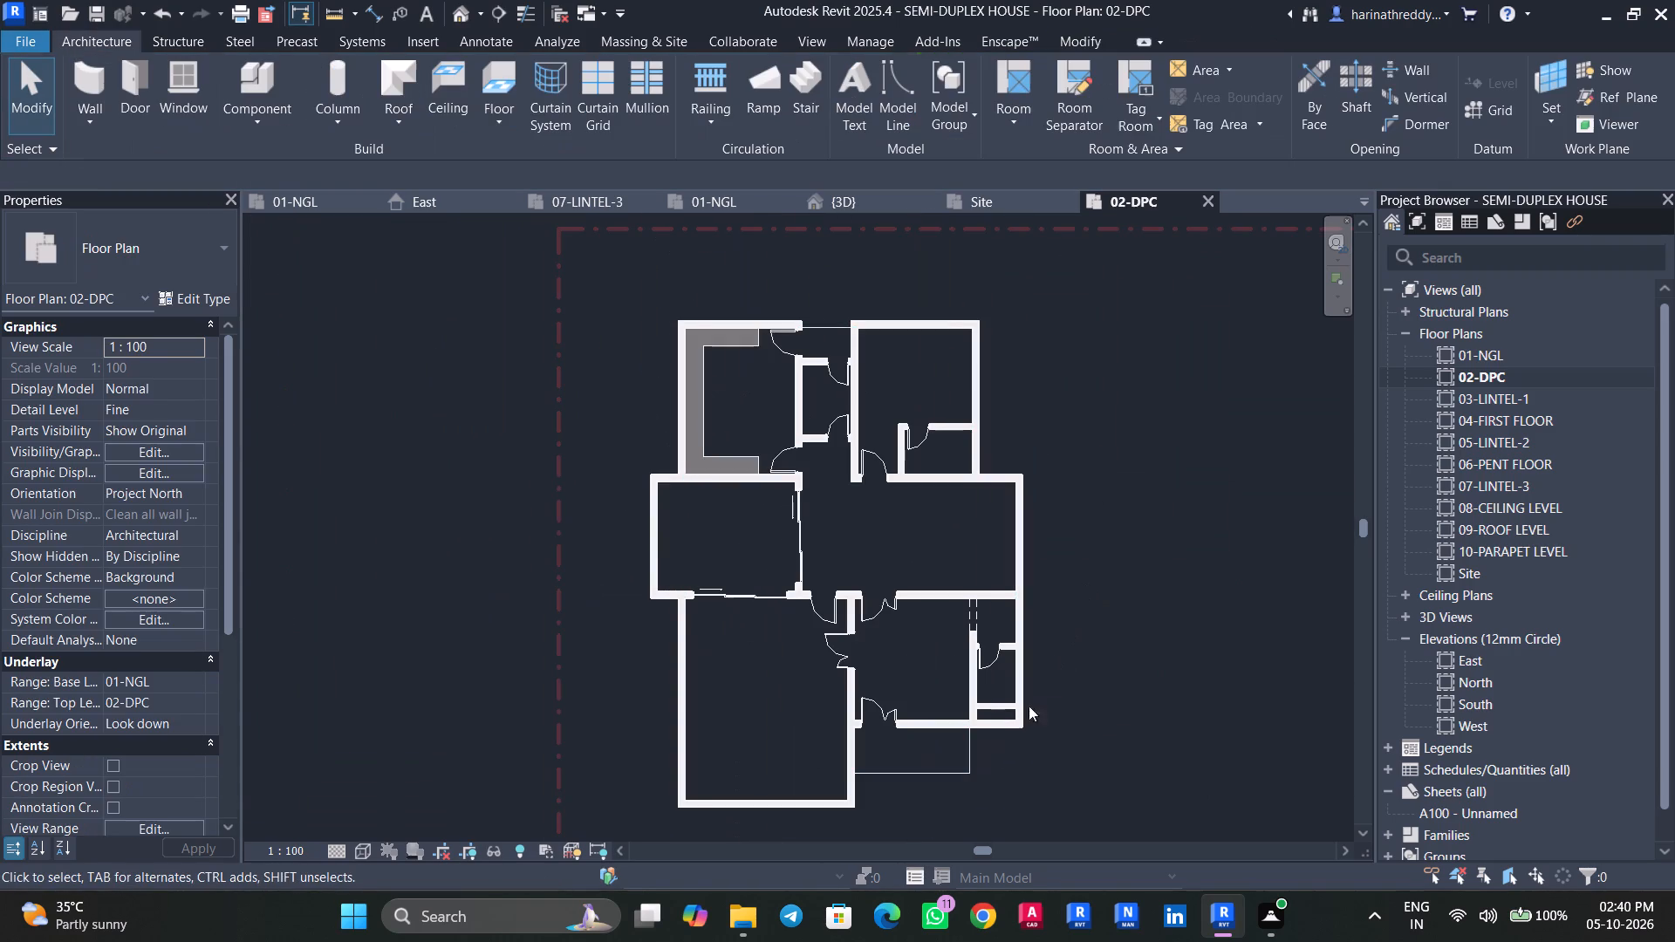
pyautogui.press('Escape')
pyautogui.click(956, 763)
pyautogui.press('Escape')
pyautogui.click(943, 772)
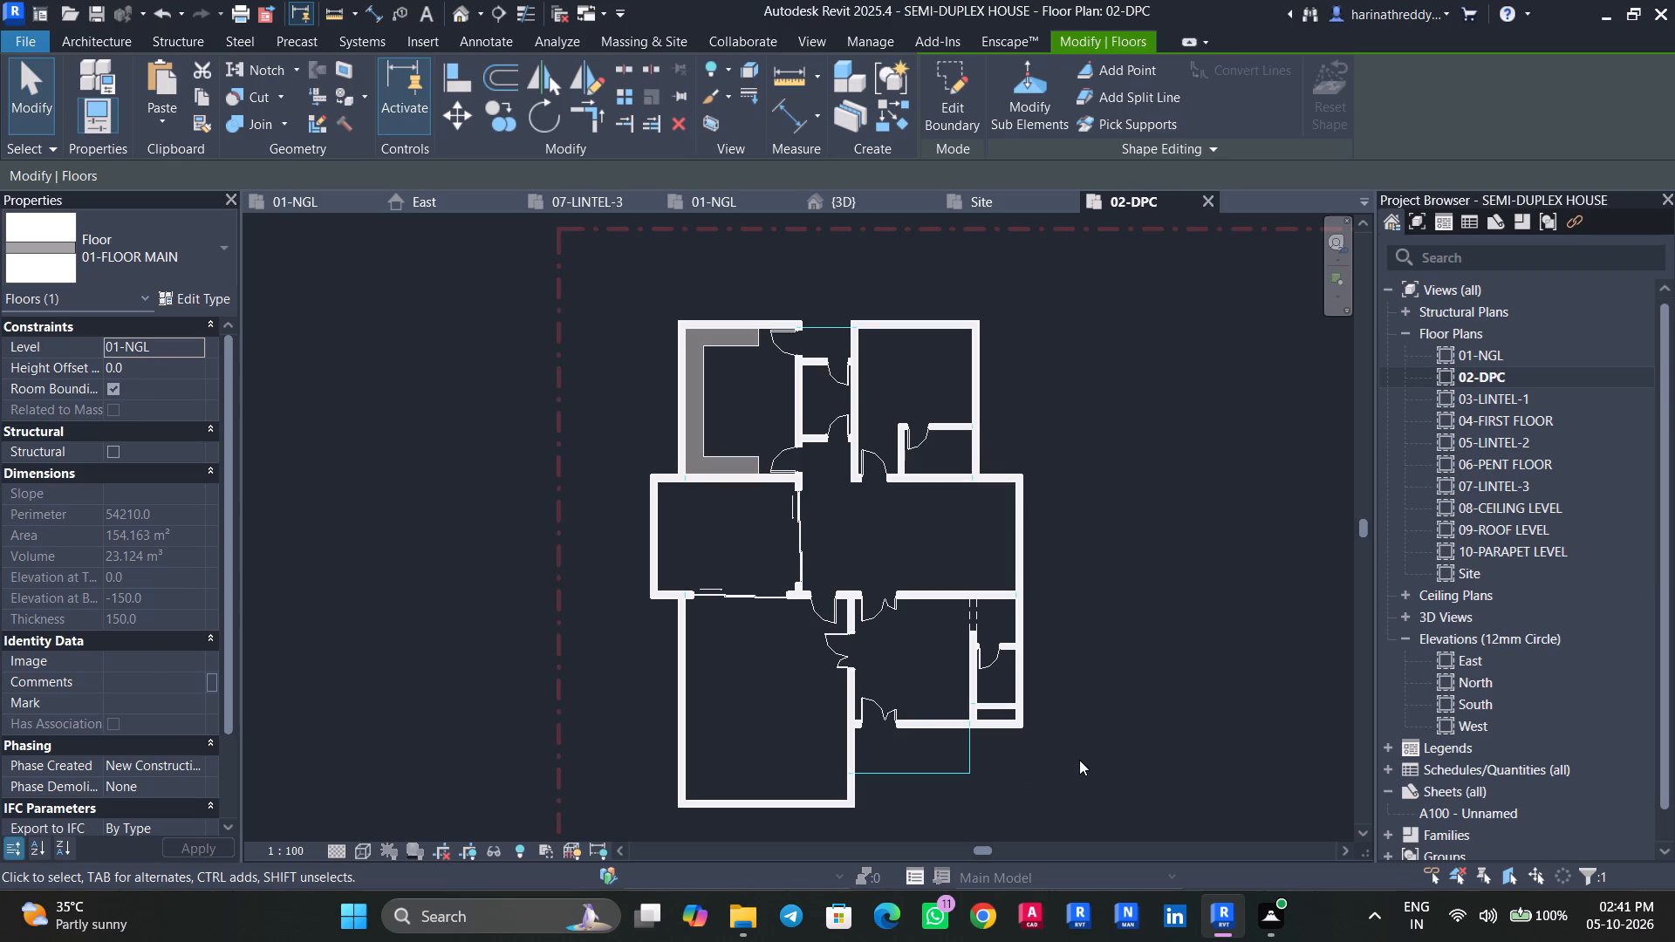
pyautogui.doubleClick(1514, 353)
pyautogui.scroll(-4, 941, 490)
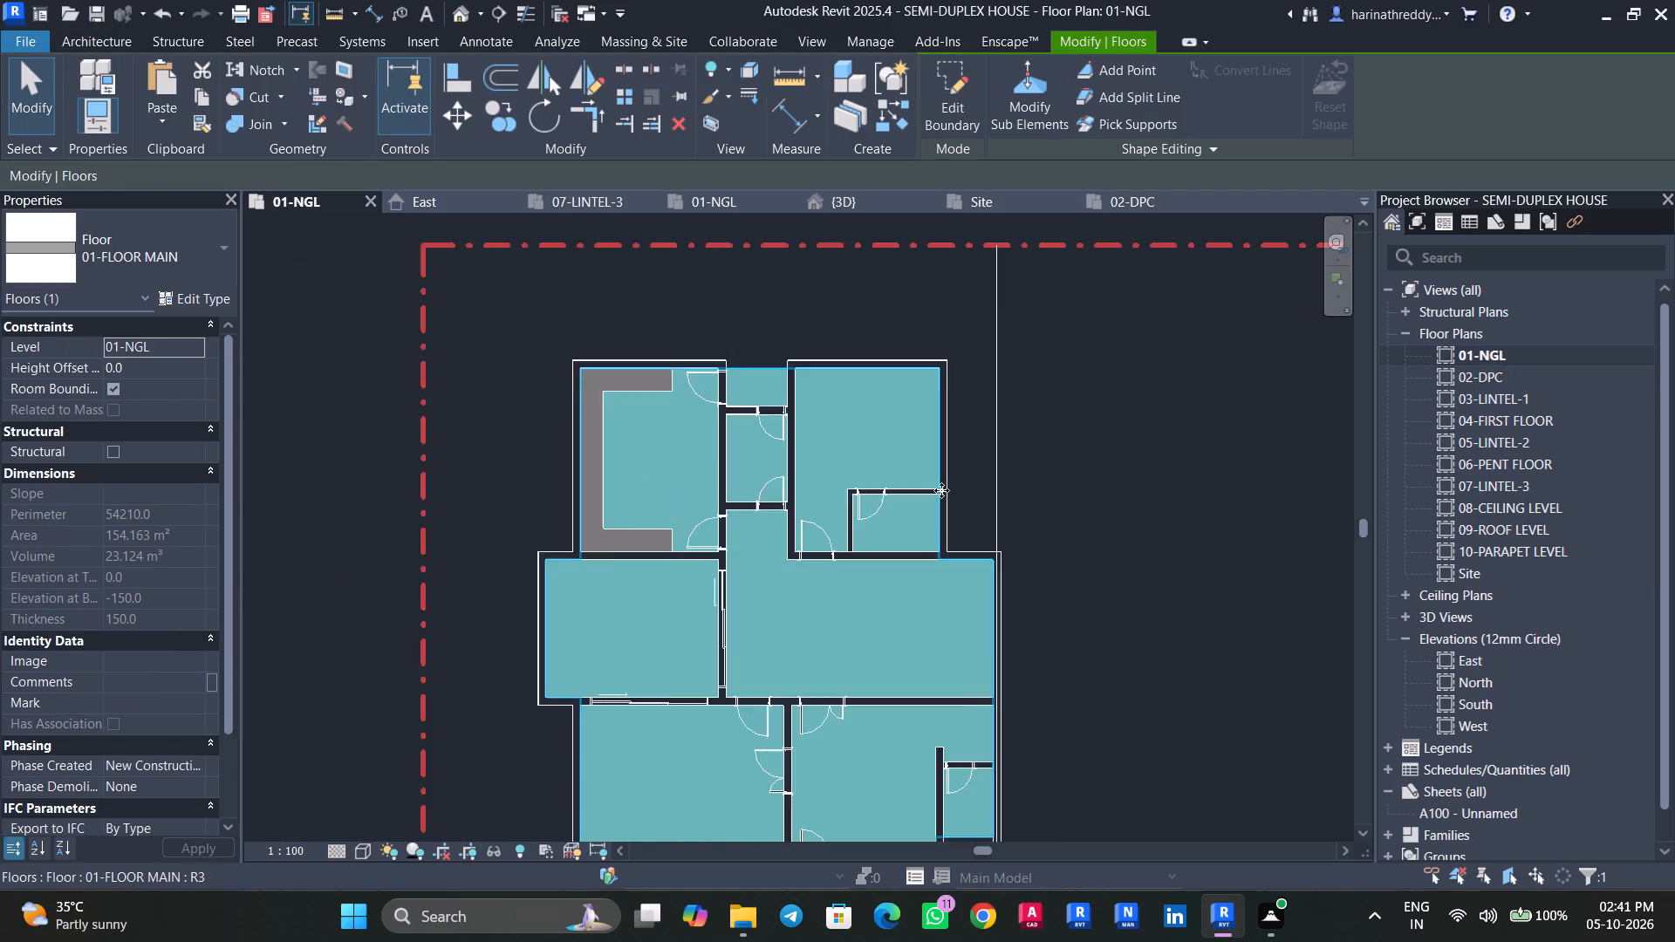
pyautogui.scroll(-3, 941, 490)
pyautogui.press('Escape')
pyautogui.press('Escape')
pyautogui.click(908, 574)
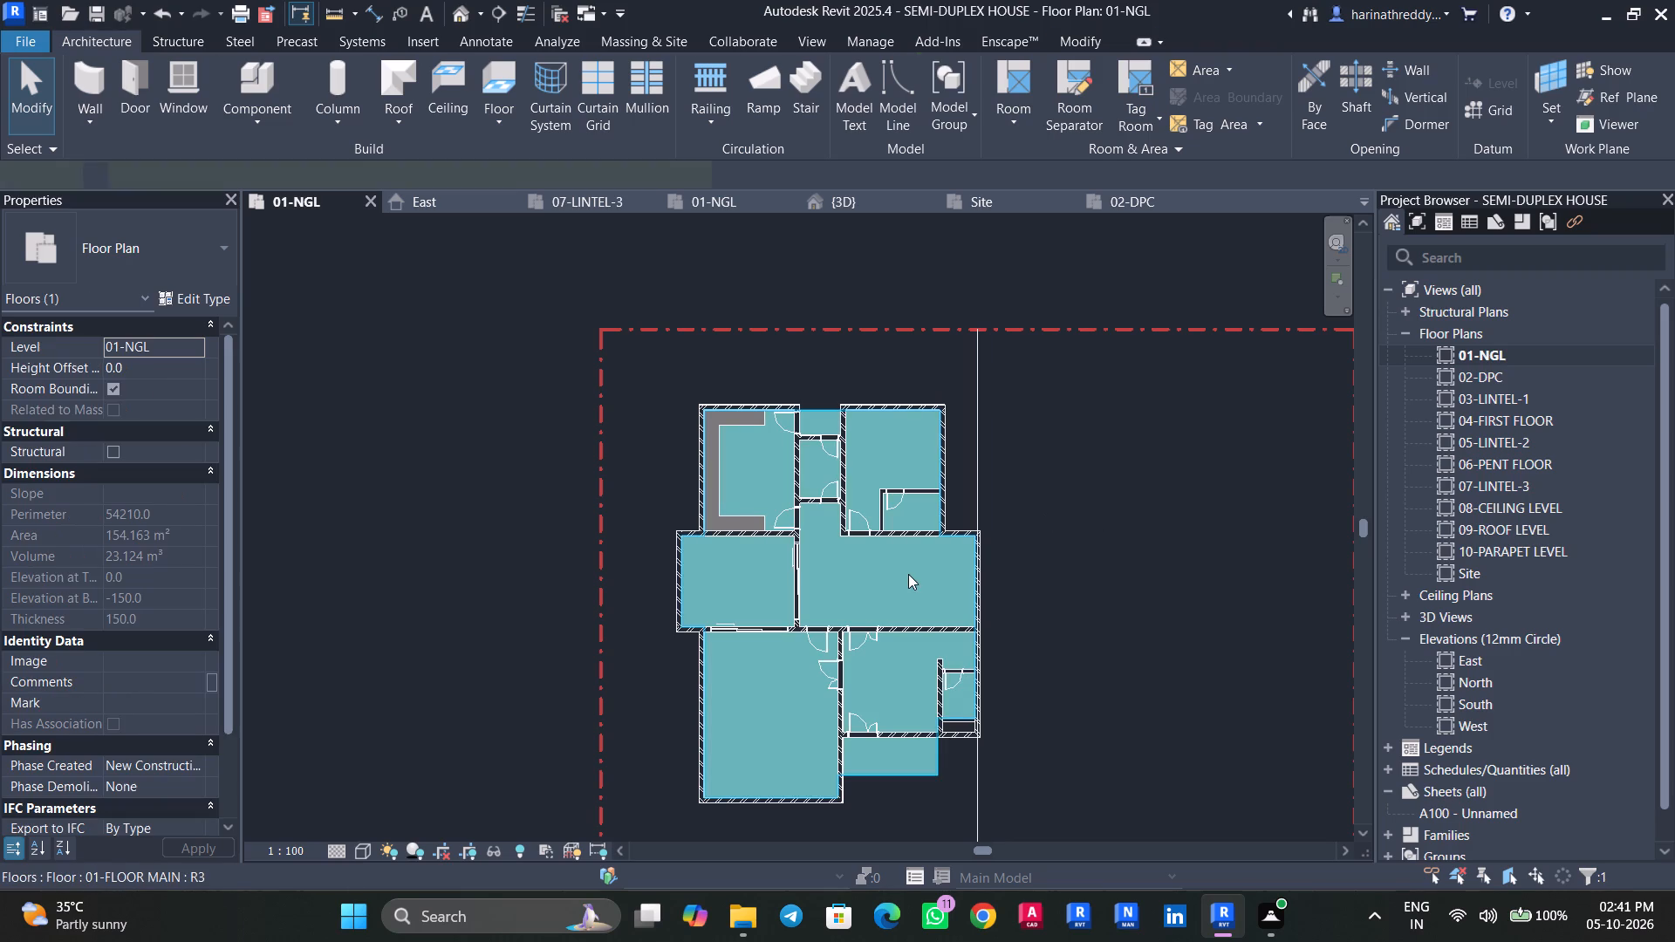
pyautogui.press('Escape')
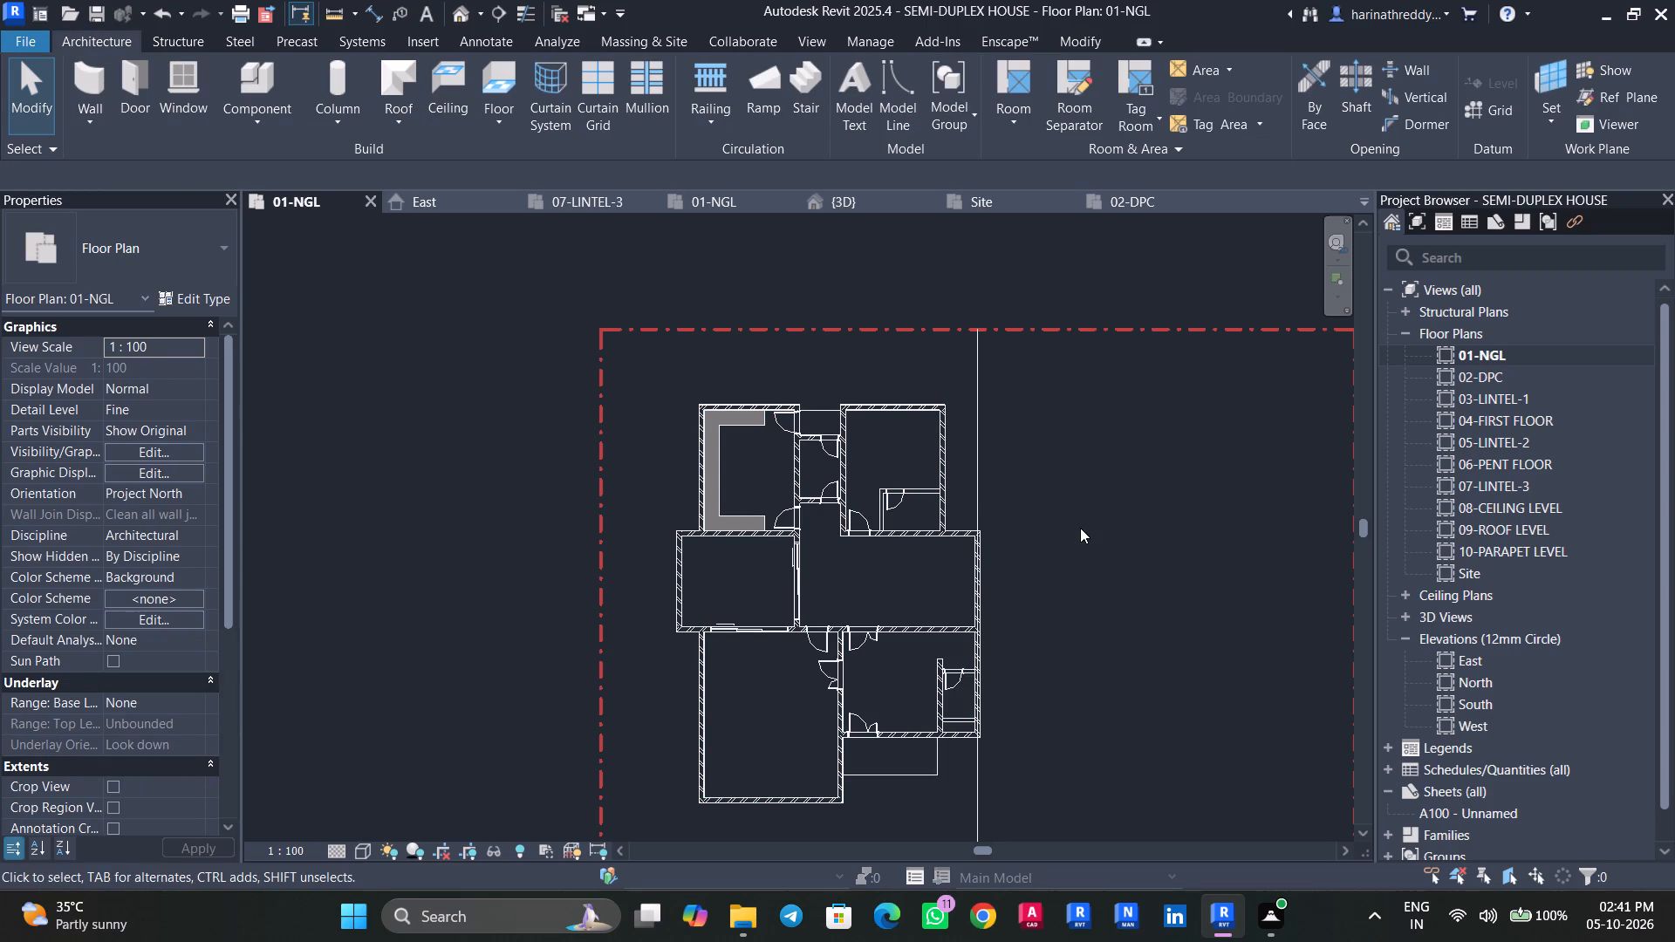
# Start a wall of type 01-225 WALL with its location line set to Finish Face: Exterior.
pyautogui.write('WA')
pyautogui.click(110, 268)
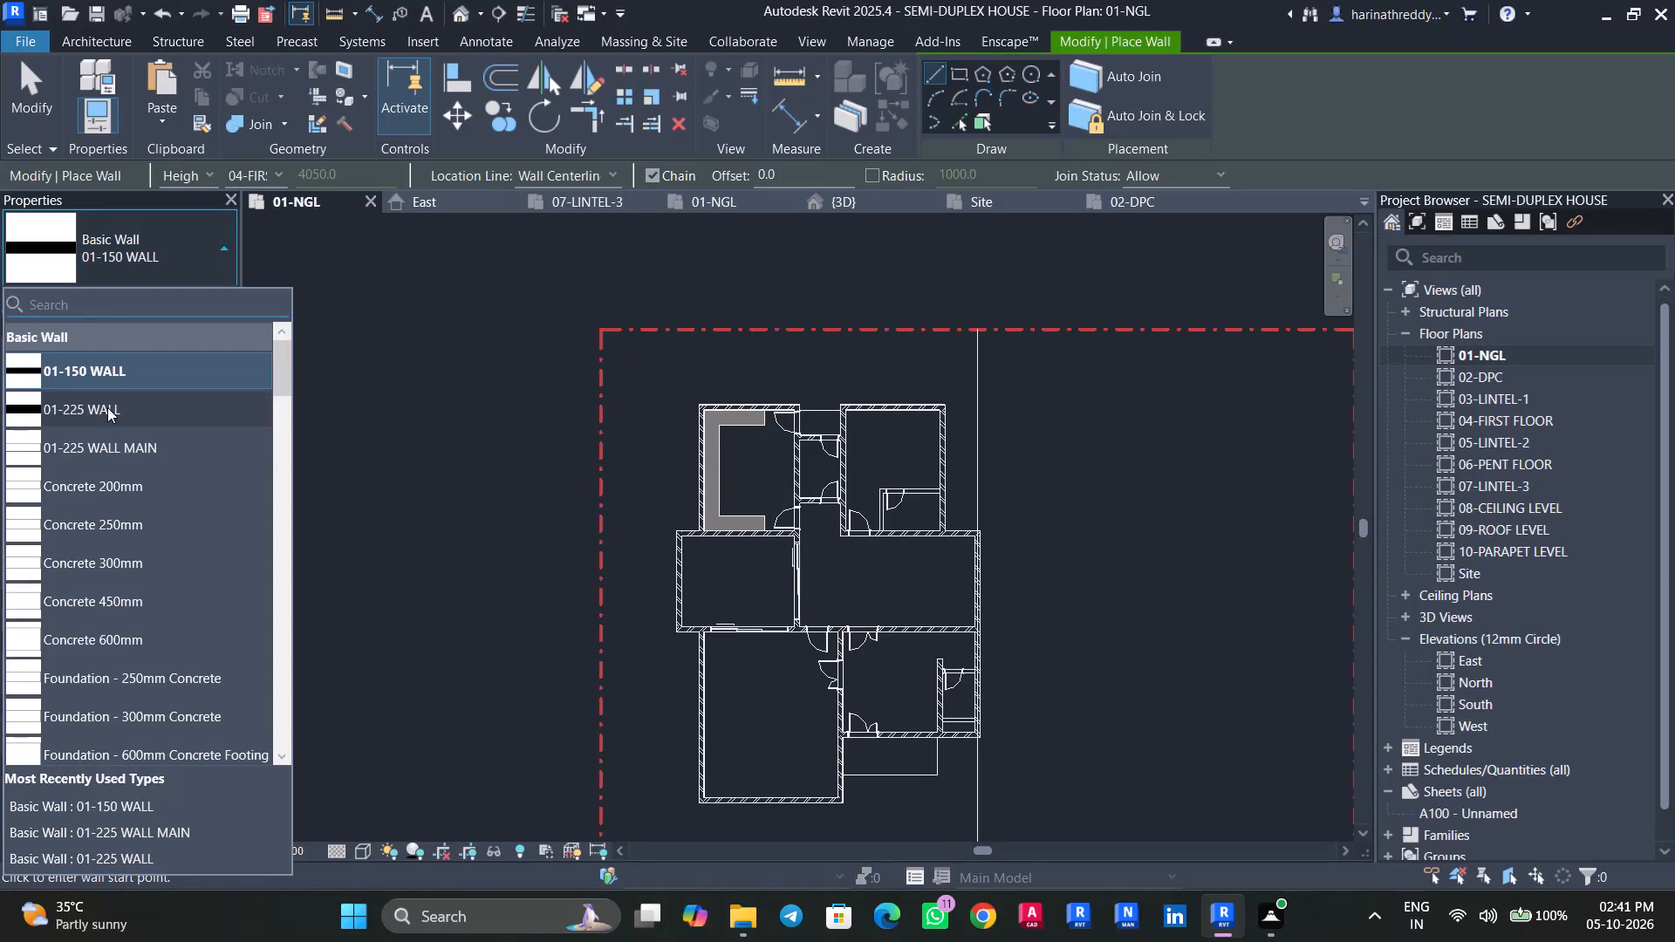
pyautogui.click(107, 407)
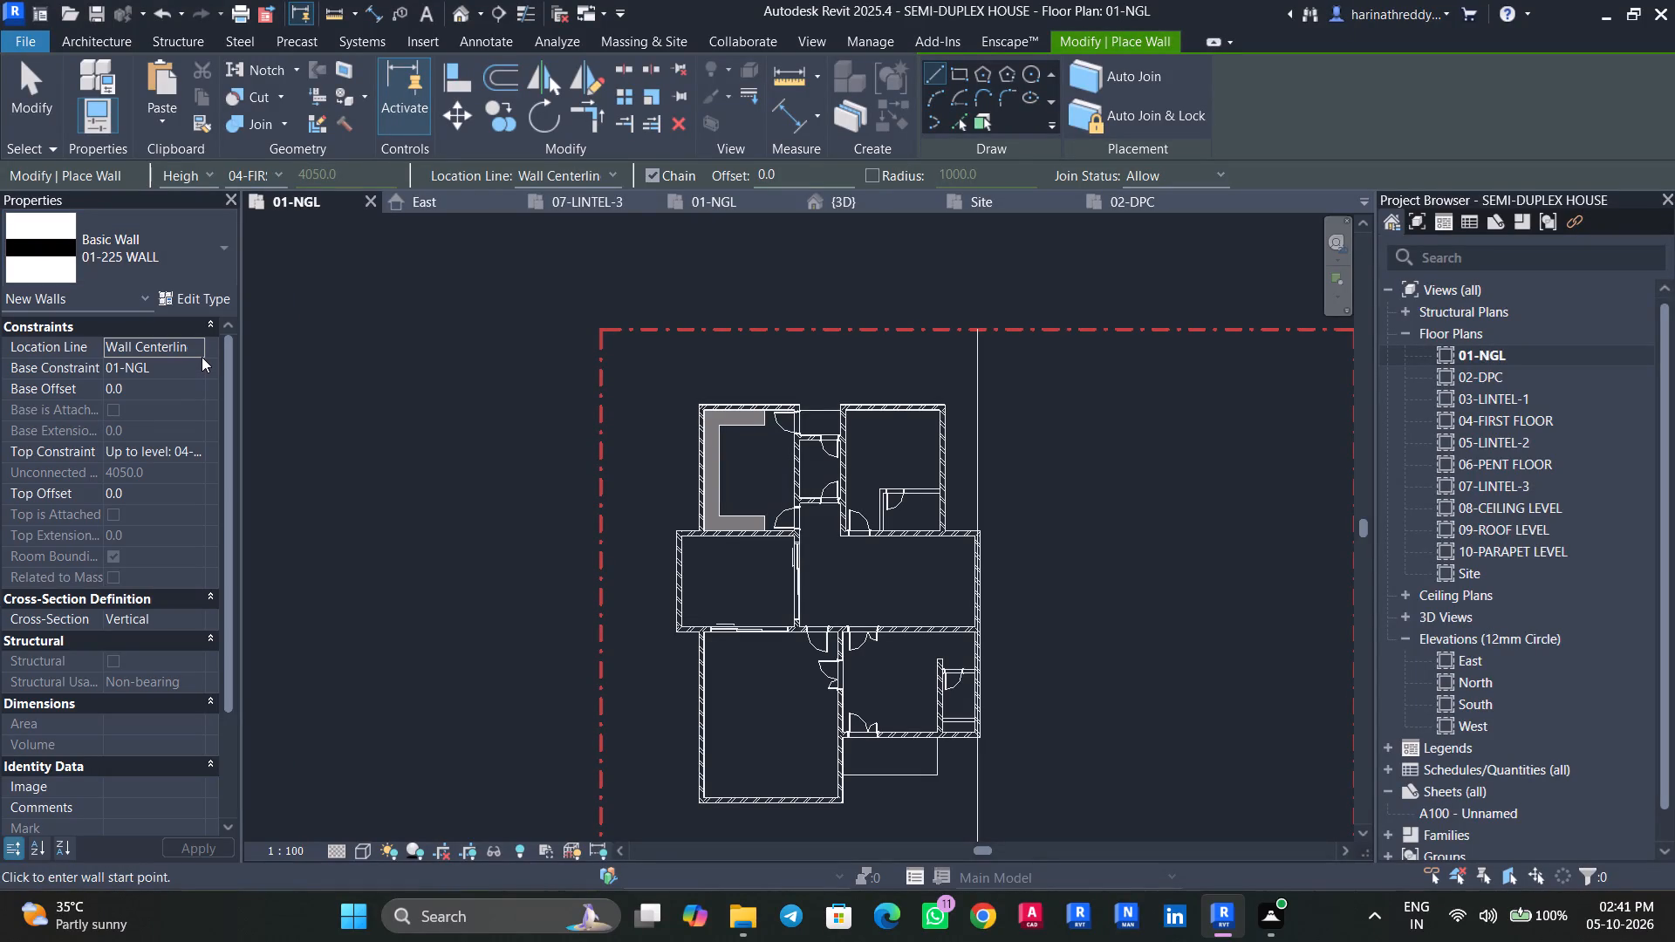
pyautogui.click(197, 340)
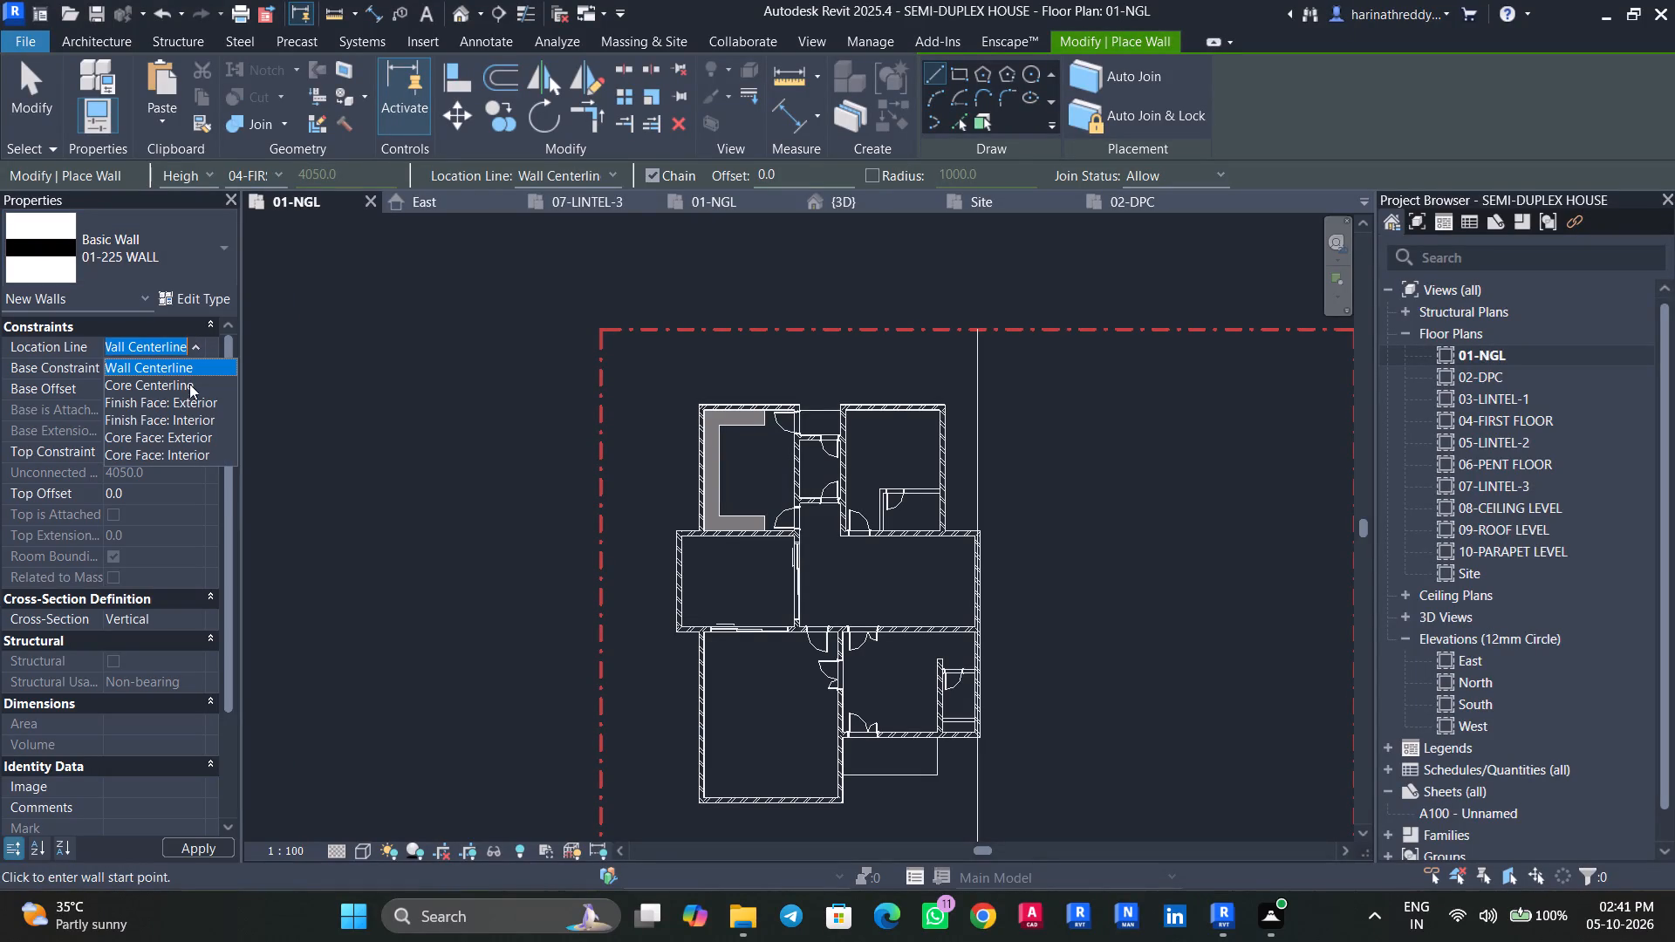
pyautogui.click(188, 402)
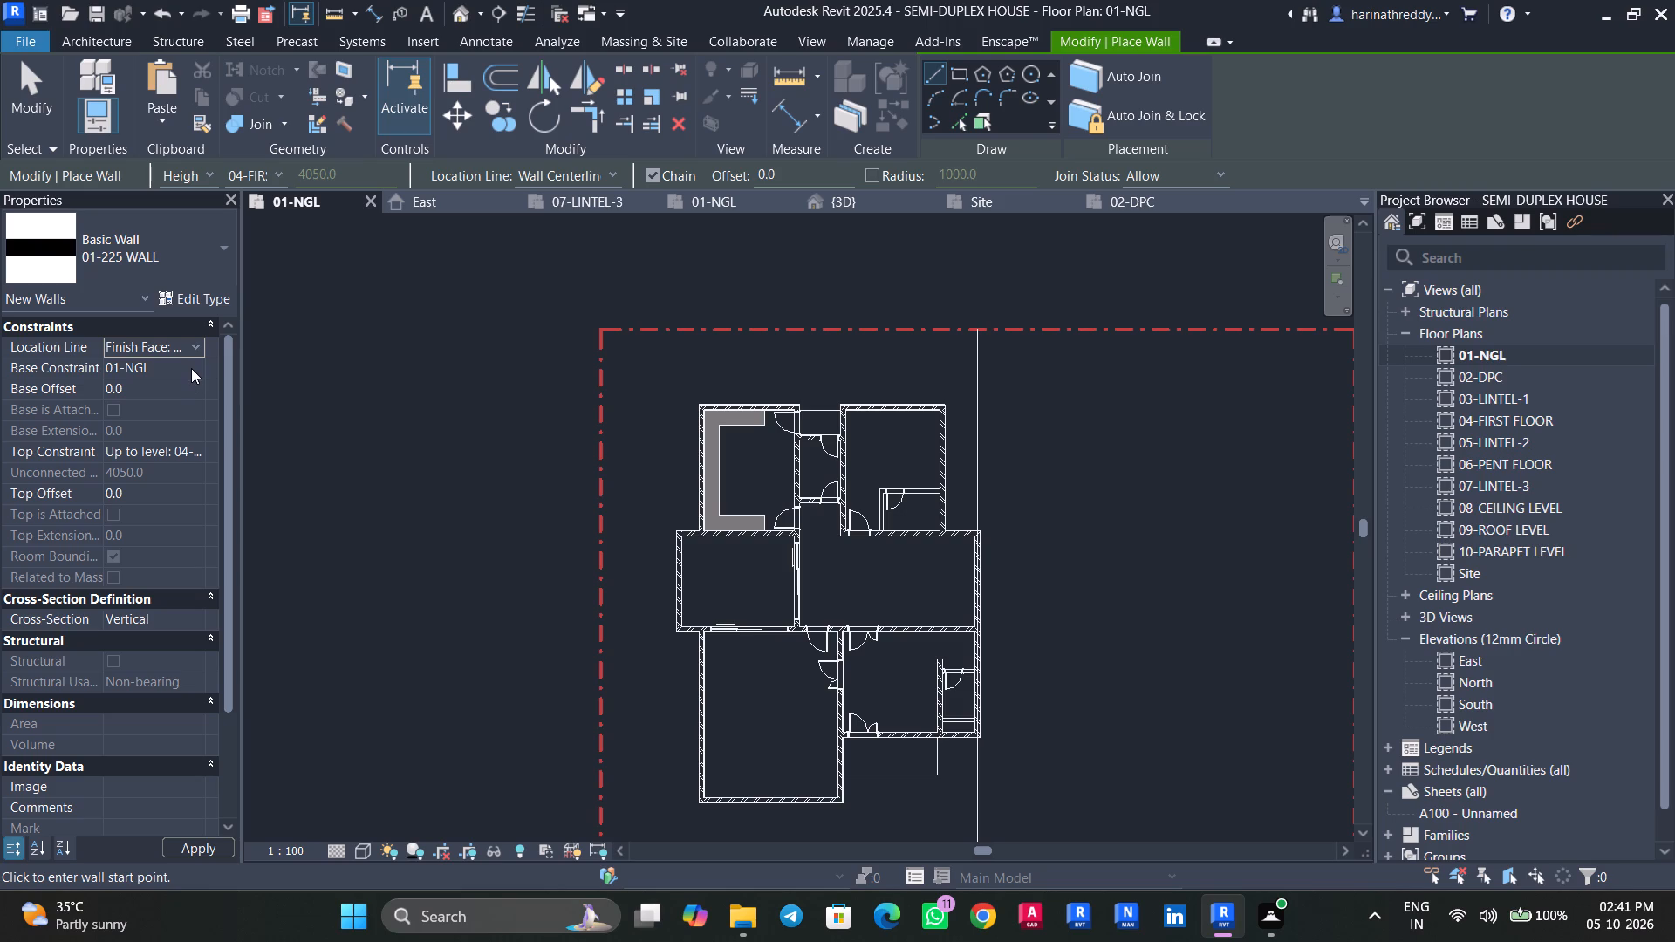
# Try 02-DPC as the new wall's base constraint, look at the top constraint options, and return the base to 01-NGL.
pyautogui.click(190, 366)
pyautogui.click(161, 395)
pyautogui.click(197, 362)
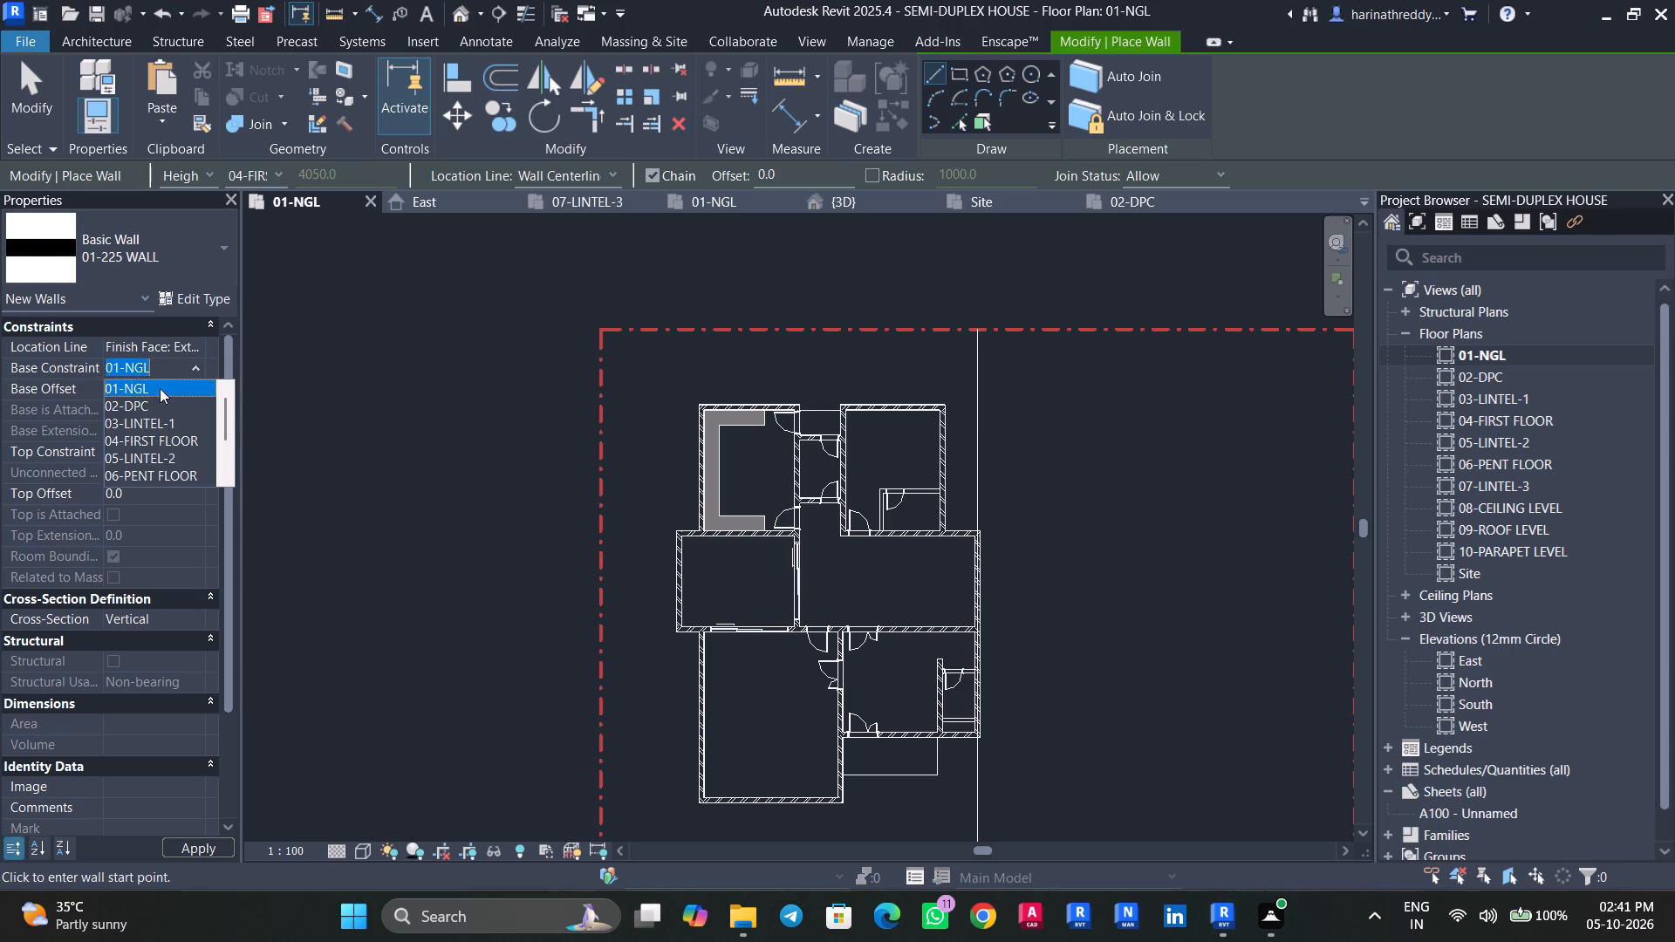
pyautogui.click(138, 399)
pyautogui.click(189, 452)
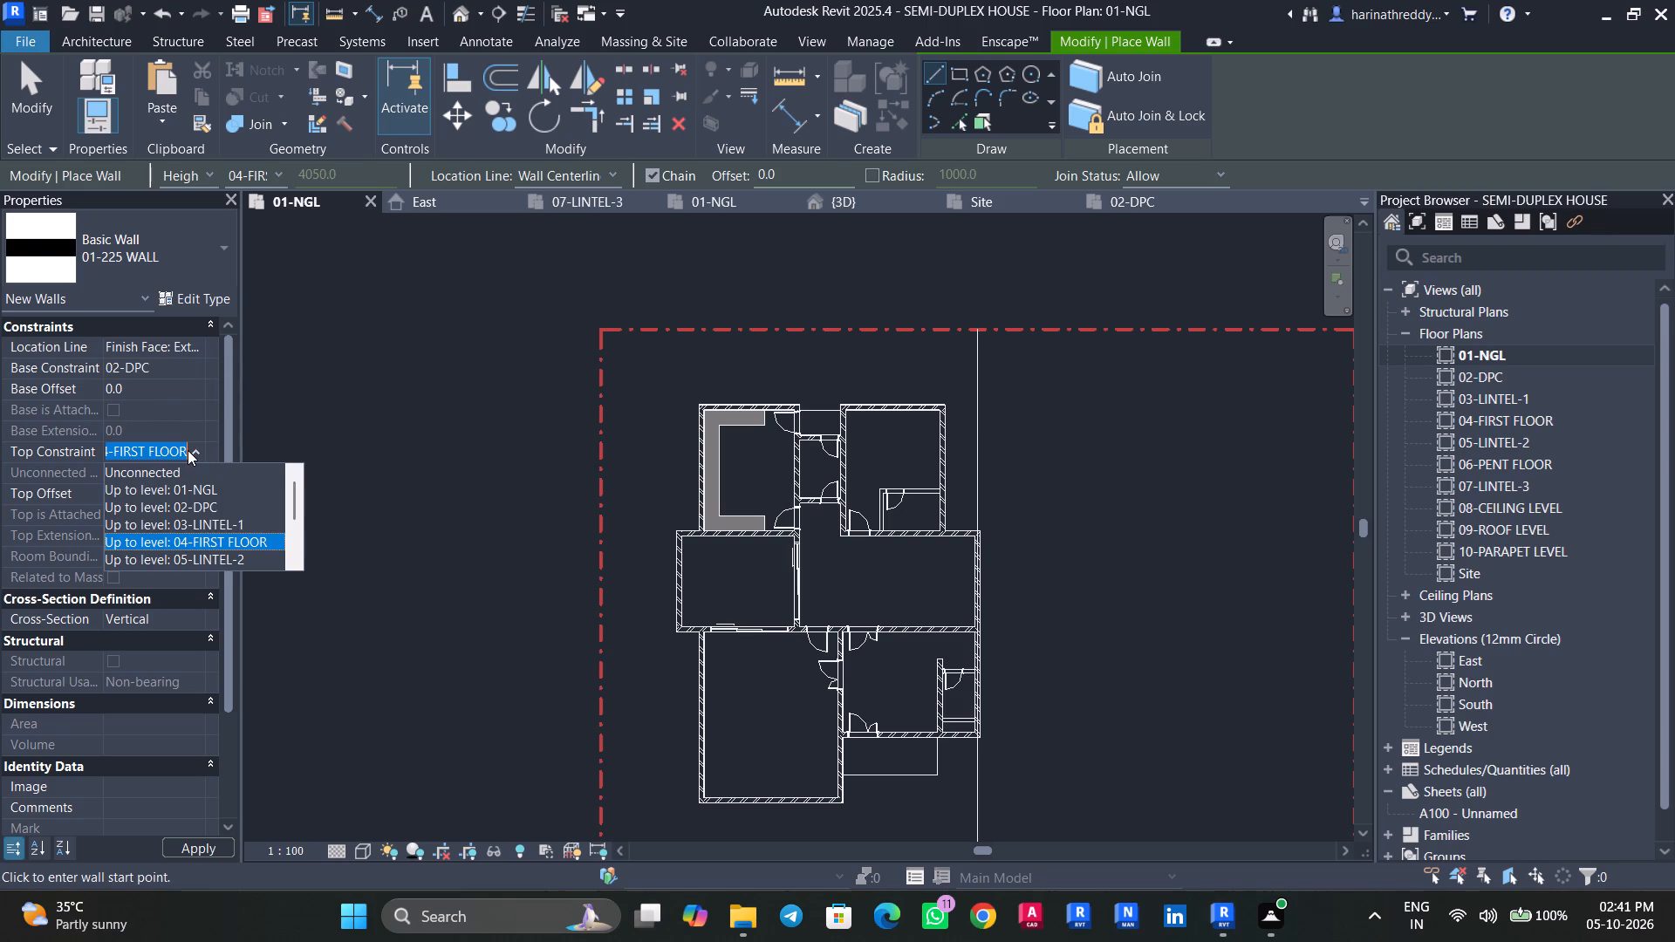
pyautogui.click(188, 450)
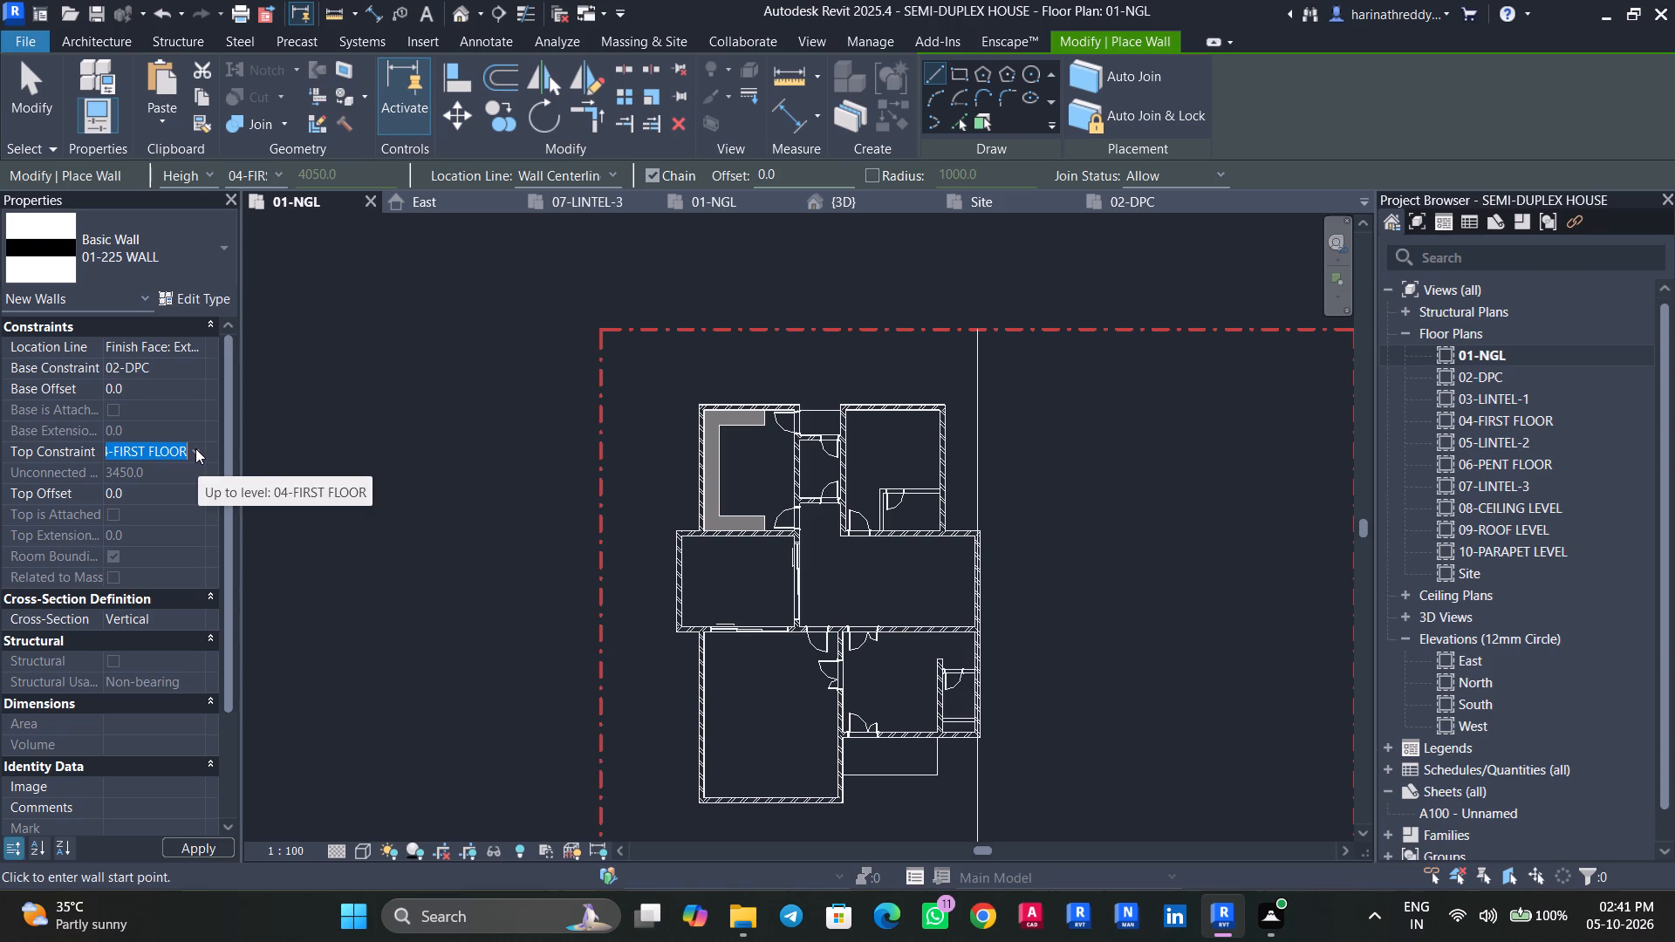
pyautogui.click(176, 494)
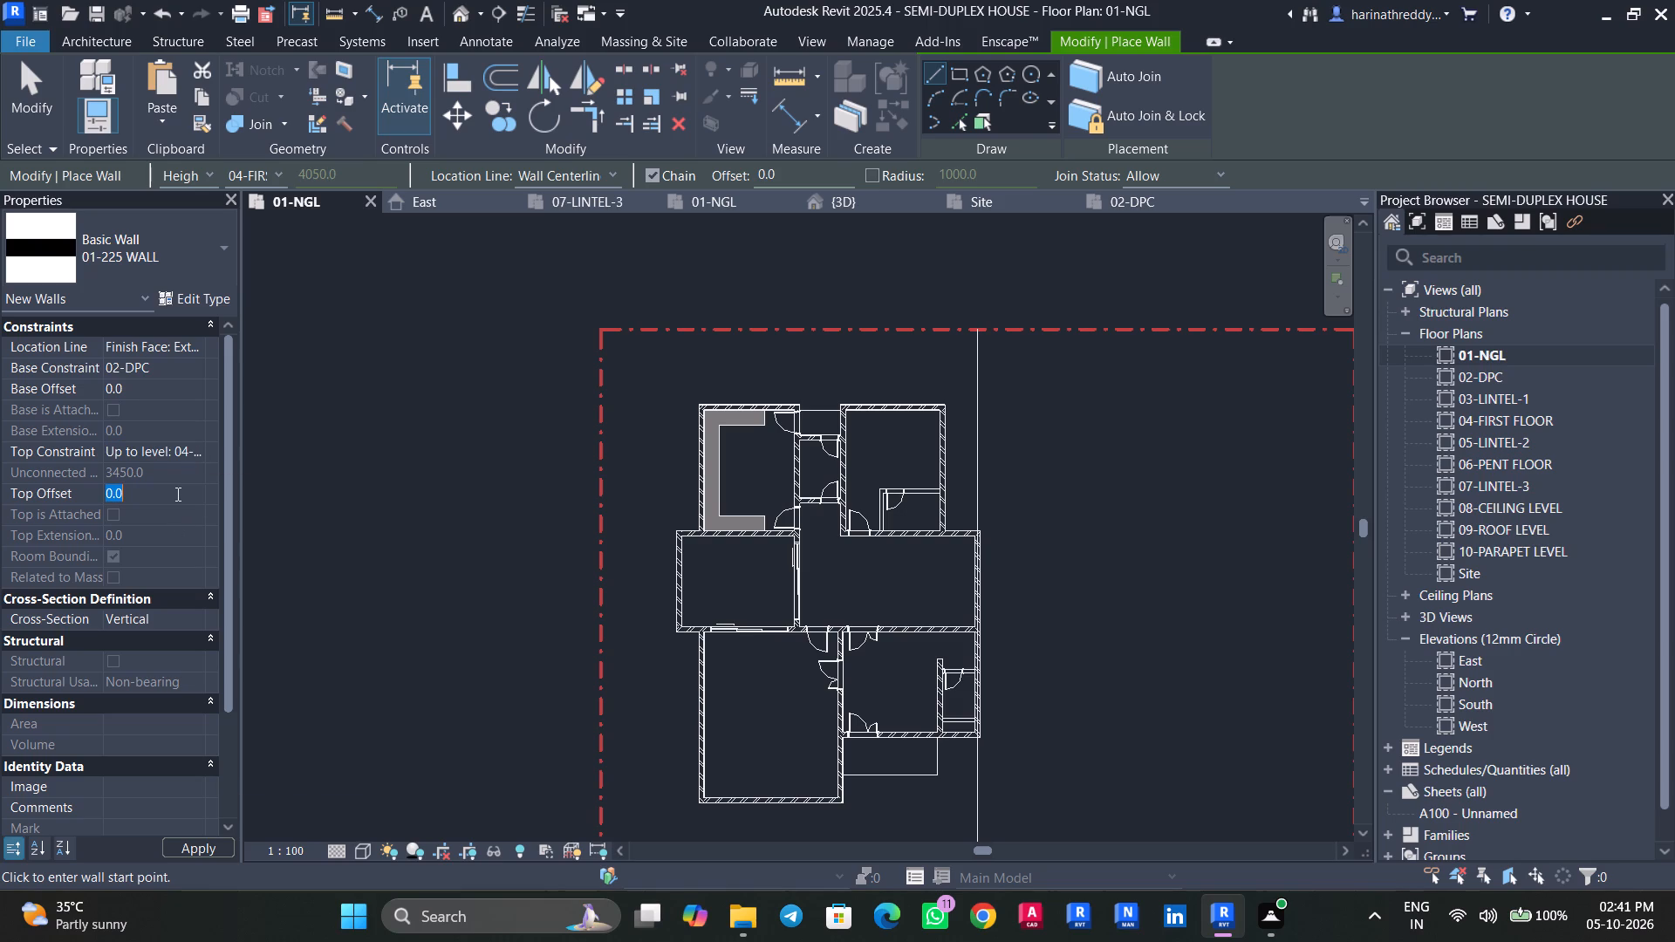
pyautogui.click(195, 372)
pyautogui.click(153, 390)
# Set the new wall's top constraint to level 02-DPC with a top offset of 75.
pyautogui.click(195, 454)
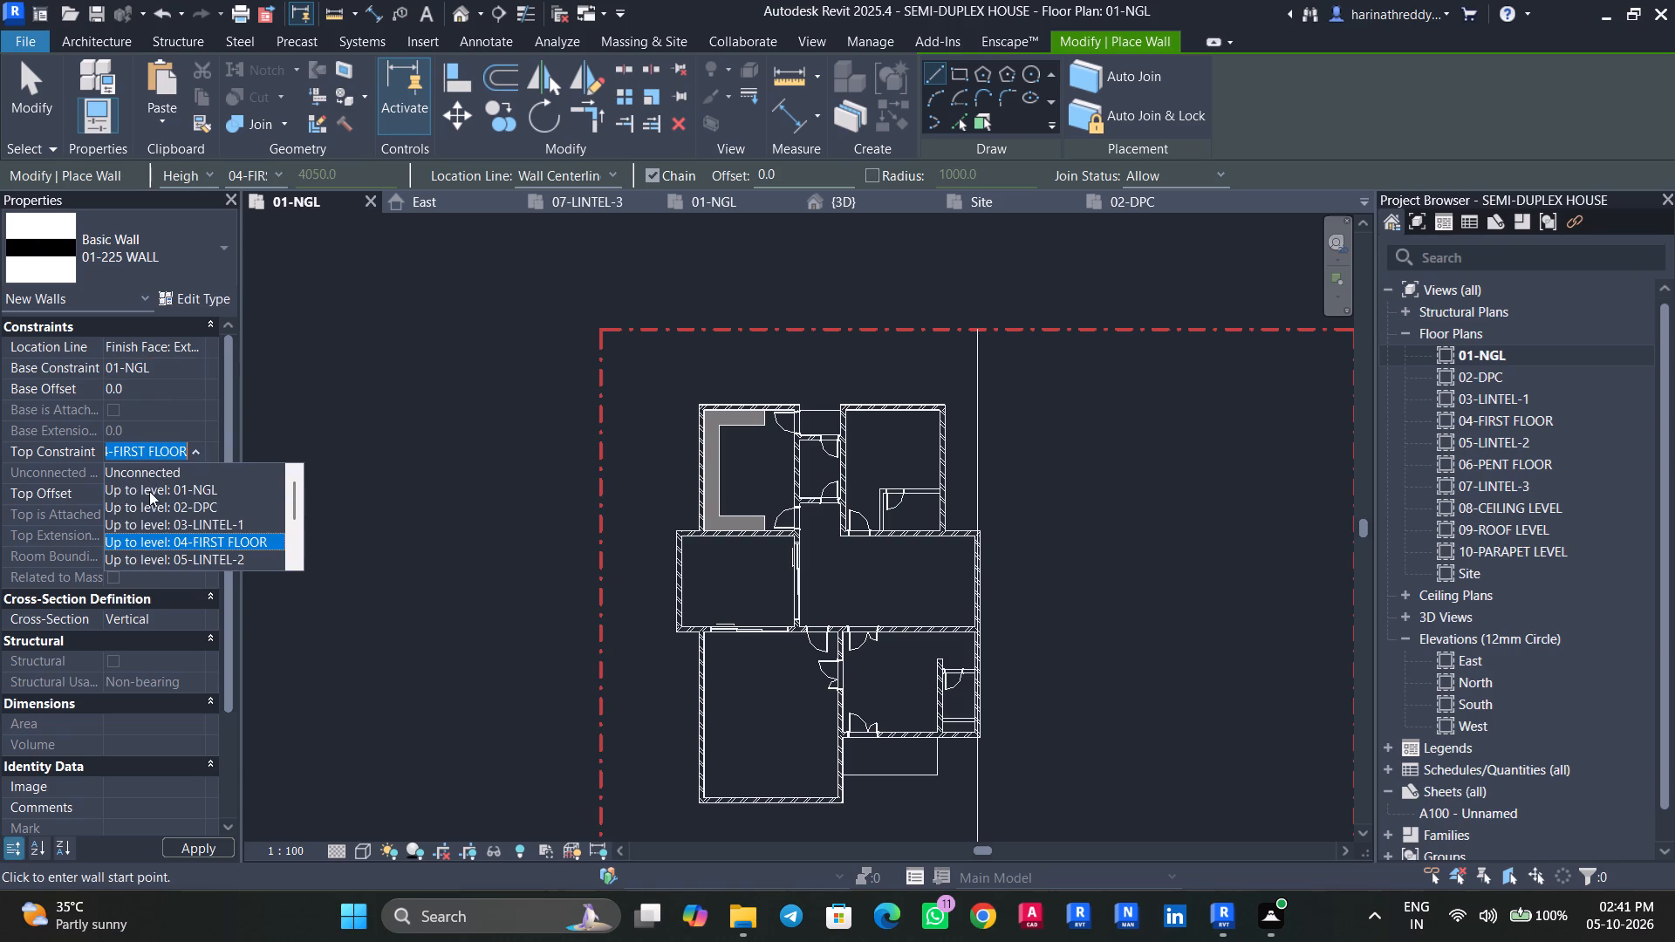
pyautogui.click(164, 507)
pyautogui.click(155, 494)
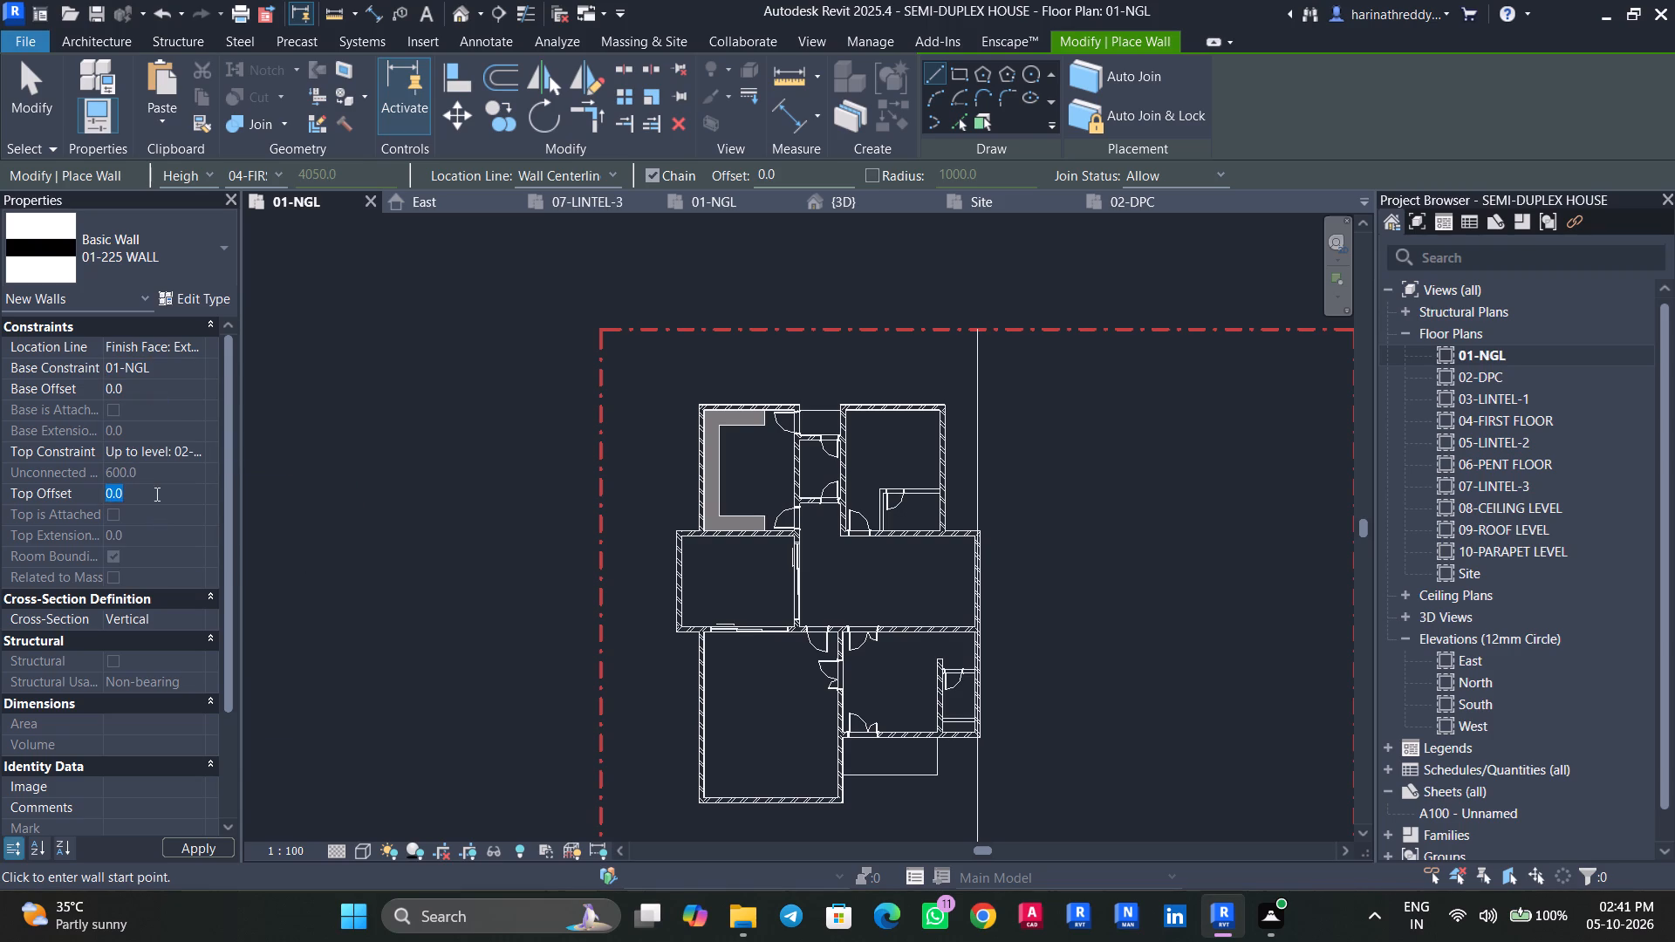
pyautogui.press('5')
pyautogui.write('MM')
pyautogui.press('Return')
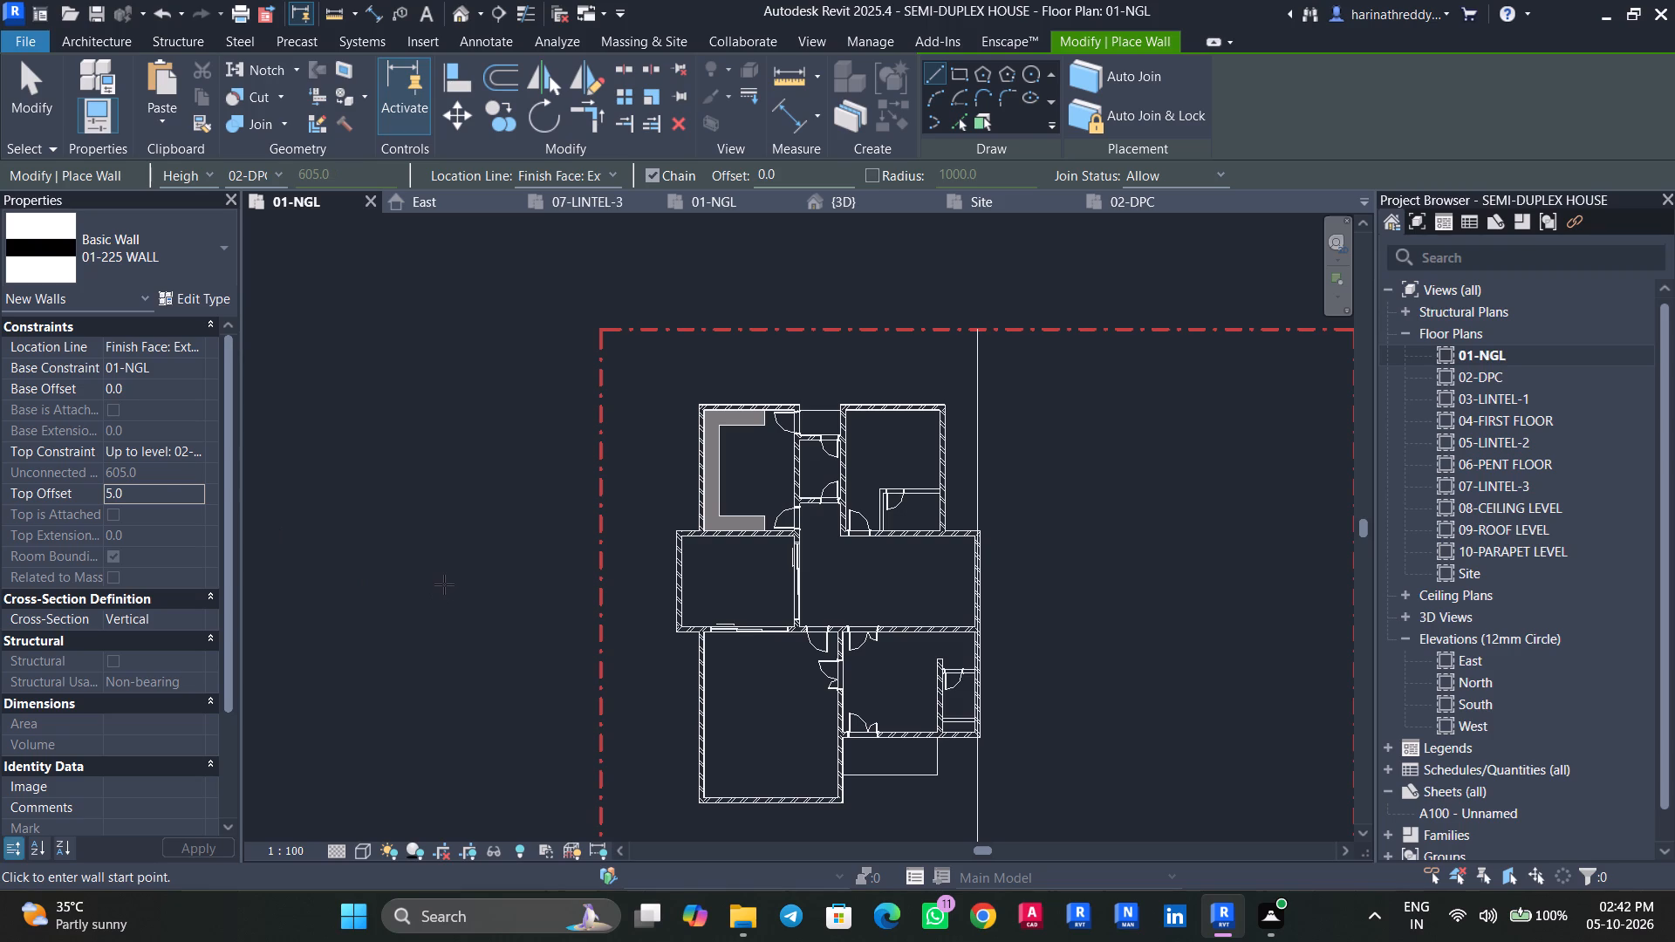
pyautogui.click(179, 498)
pyautogui.write('75')
pyautogui.press('Return')
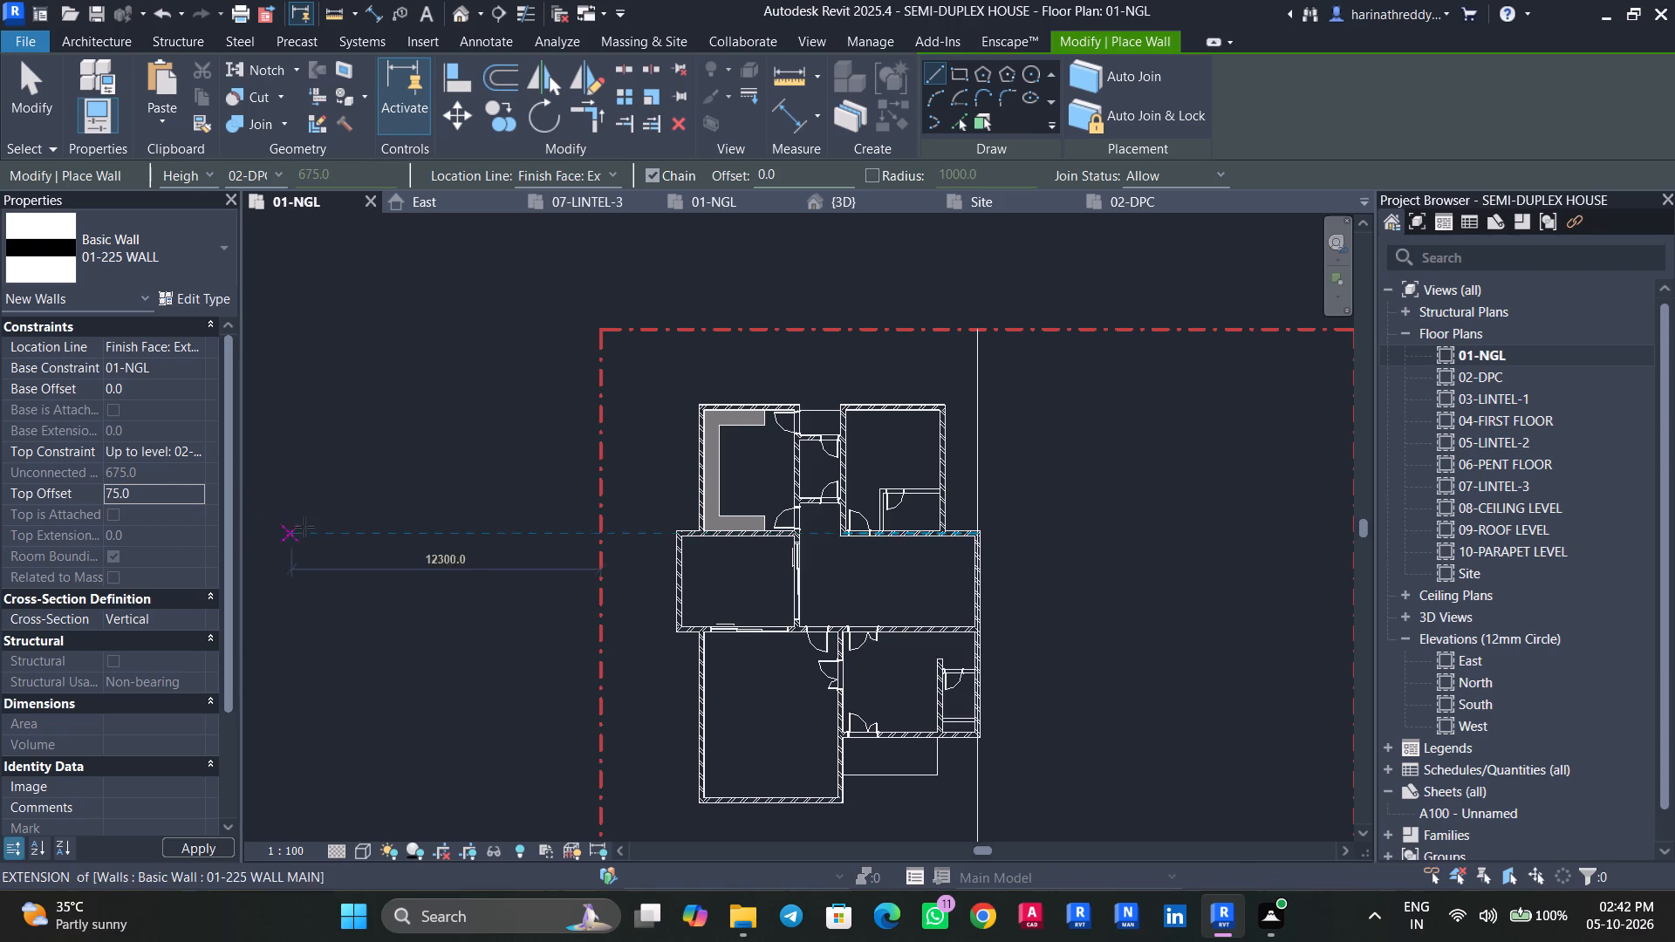
# Draw the wall 1500 long on the slab extension's east edge, from its southeast corner north to the house's south wall.
pyautogui.scroll(10, 915, 779)
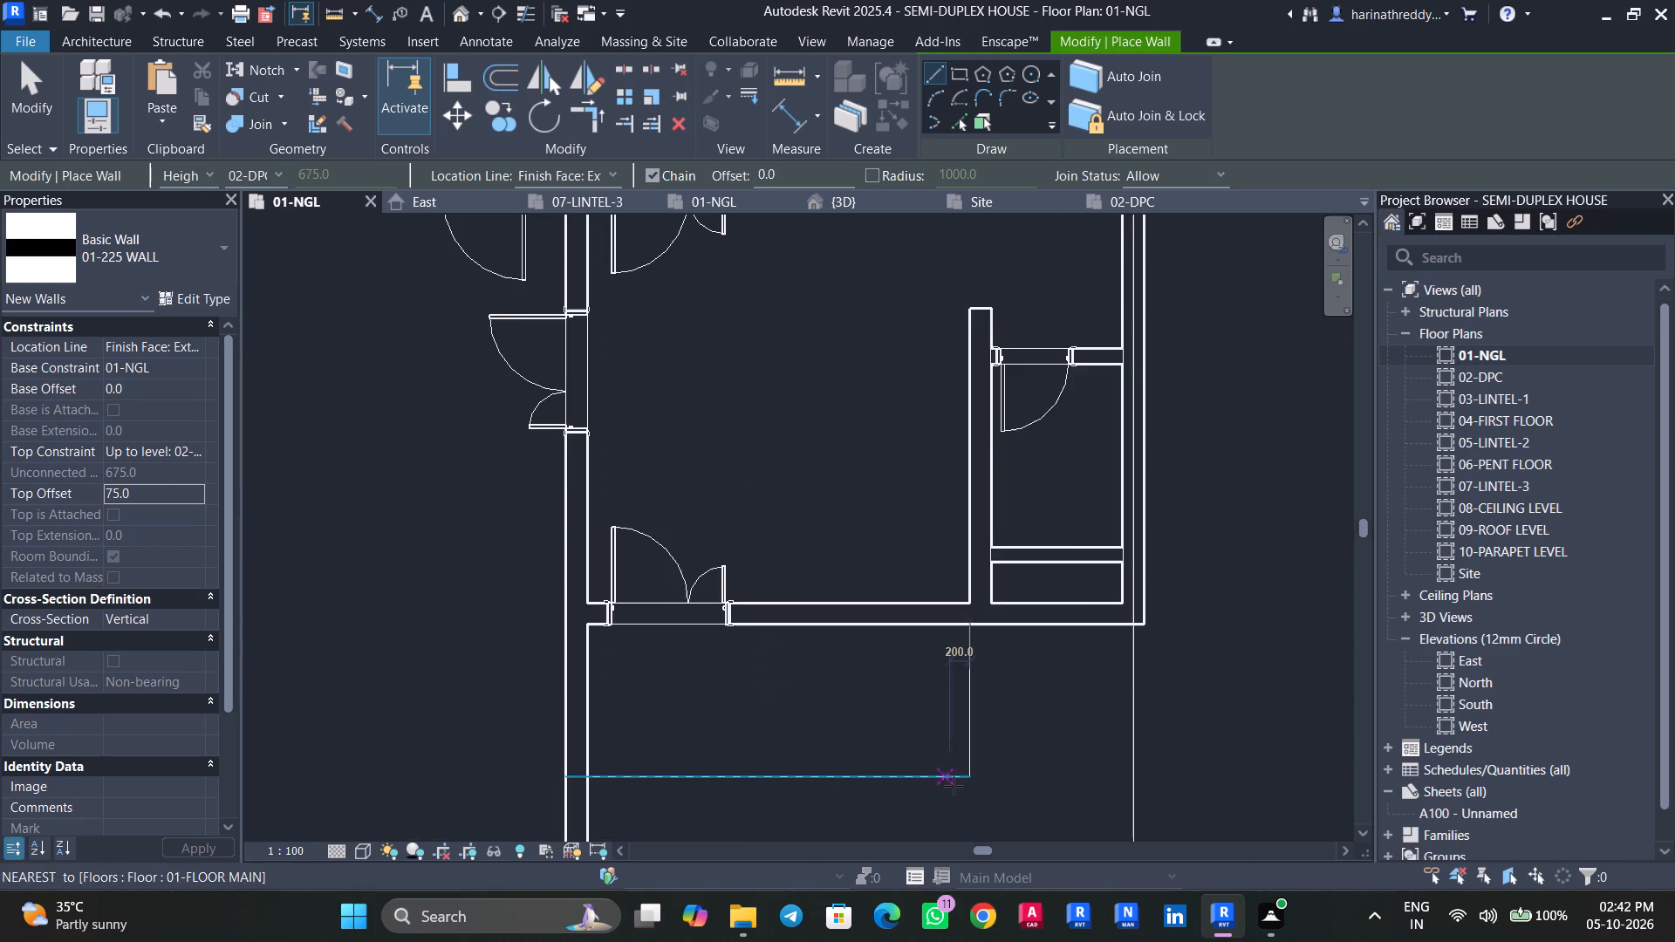
pyautogui.click(969, 776)
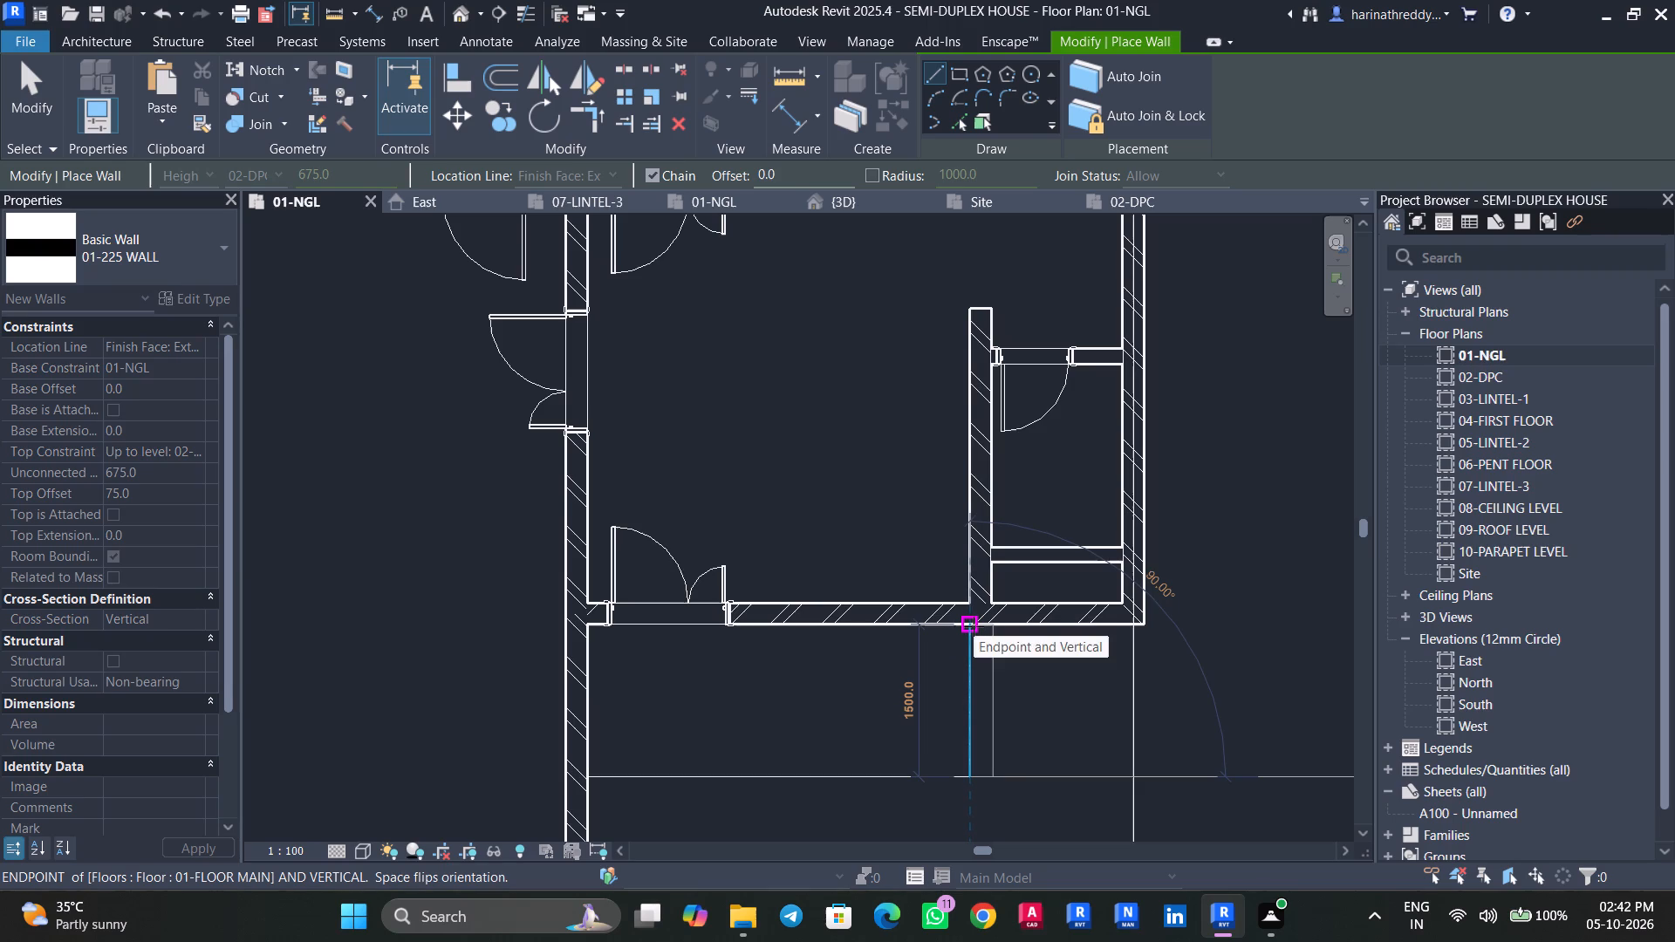
pyautogui.click(974, 626)
pyautogui.press('Escape')
pyautogui.press('Escape')
pyautogui.press('Escape')
pyautogui.scroll(-2, 1016, 693)
pyautogui.moveTo(1016, 693); pyautogui.dragTo(955, 630, button='middle')
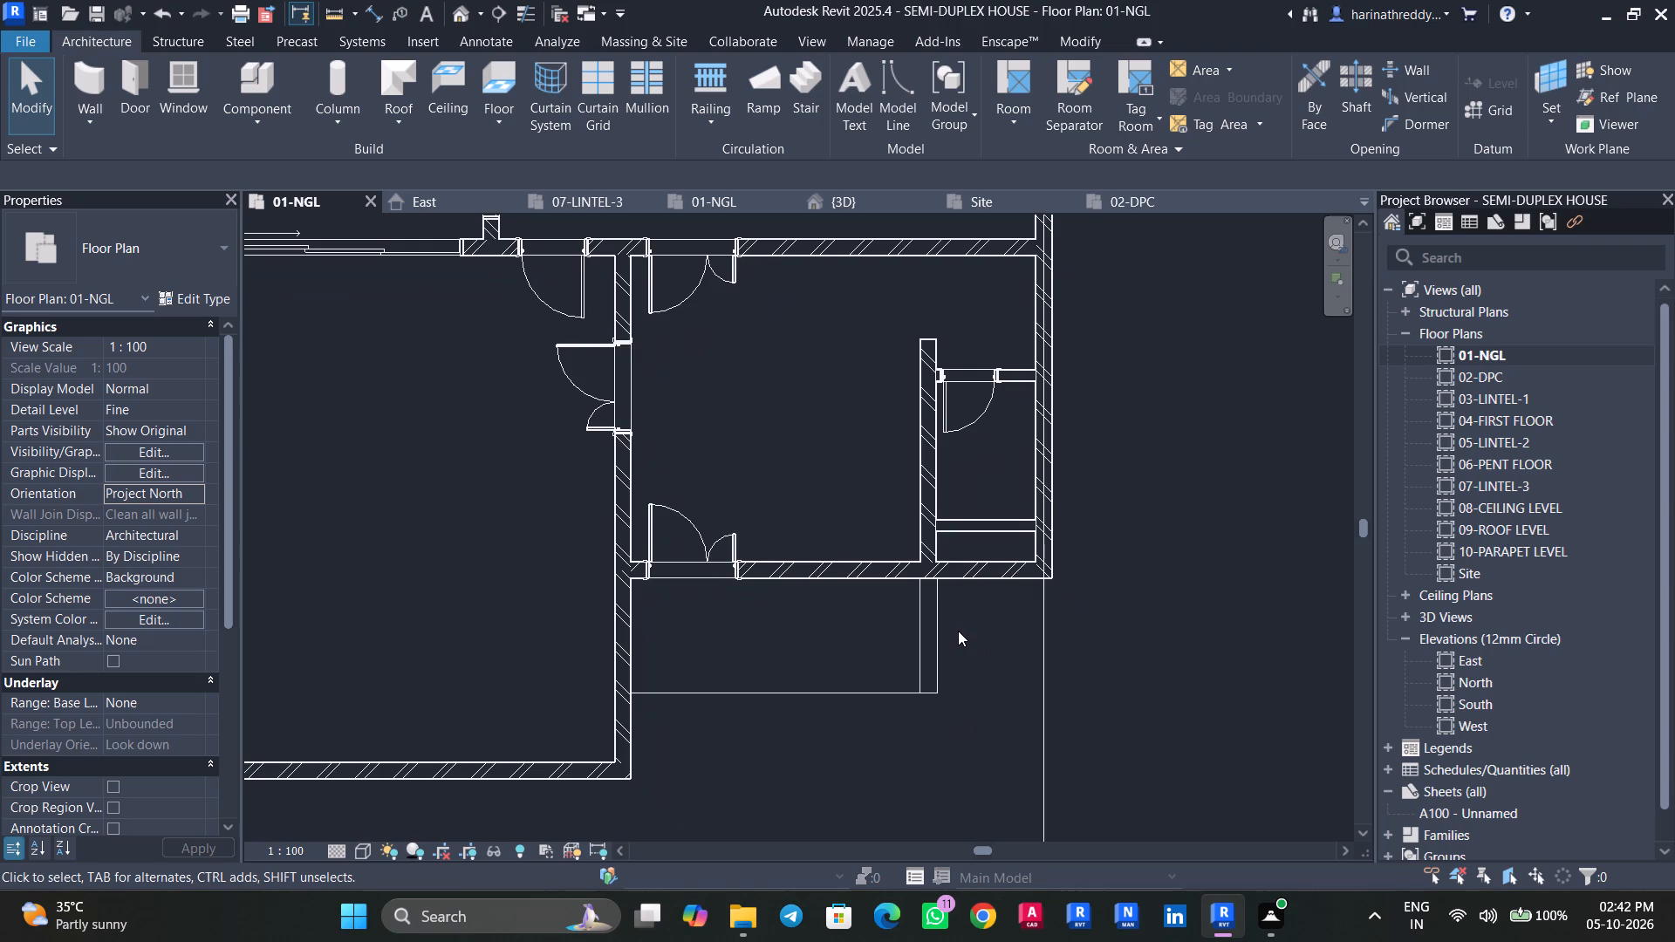
# On the 02-DPC plan, add a 1500 long 01-MINIMALIST RAILING along the centreline of the low sit-out wall.
pyautogui.doubleClick(1469, 377)
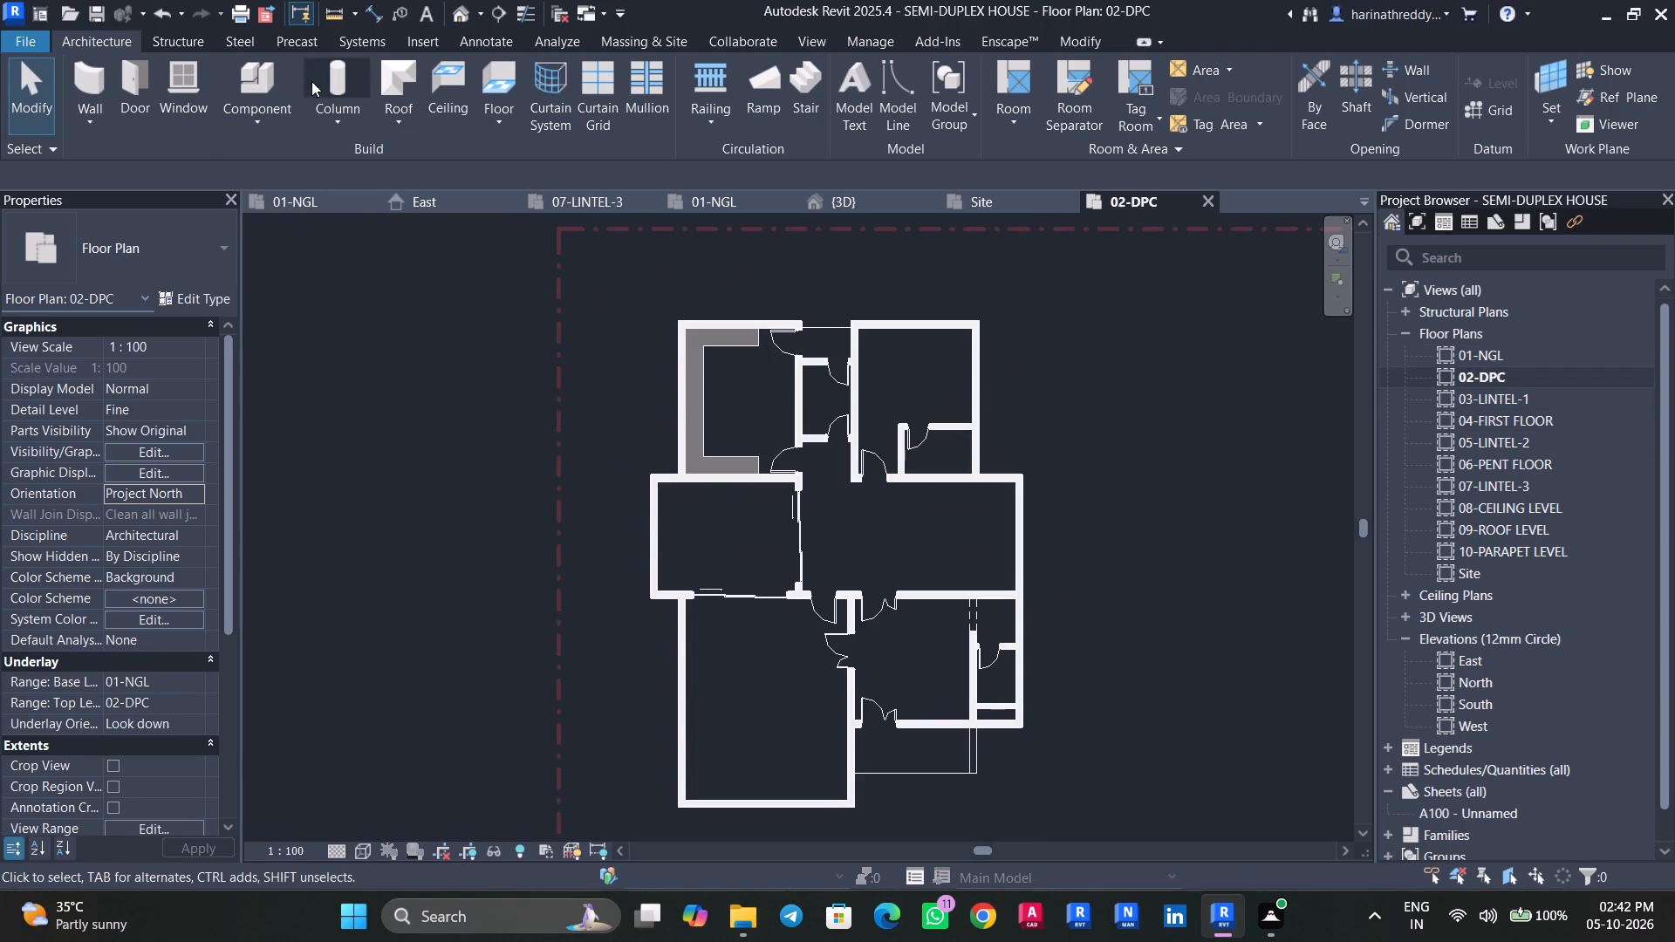
pyautogui.click(698, 88)
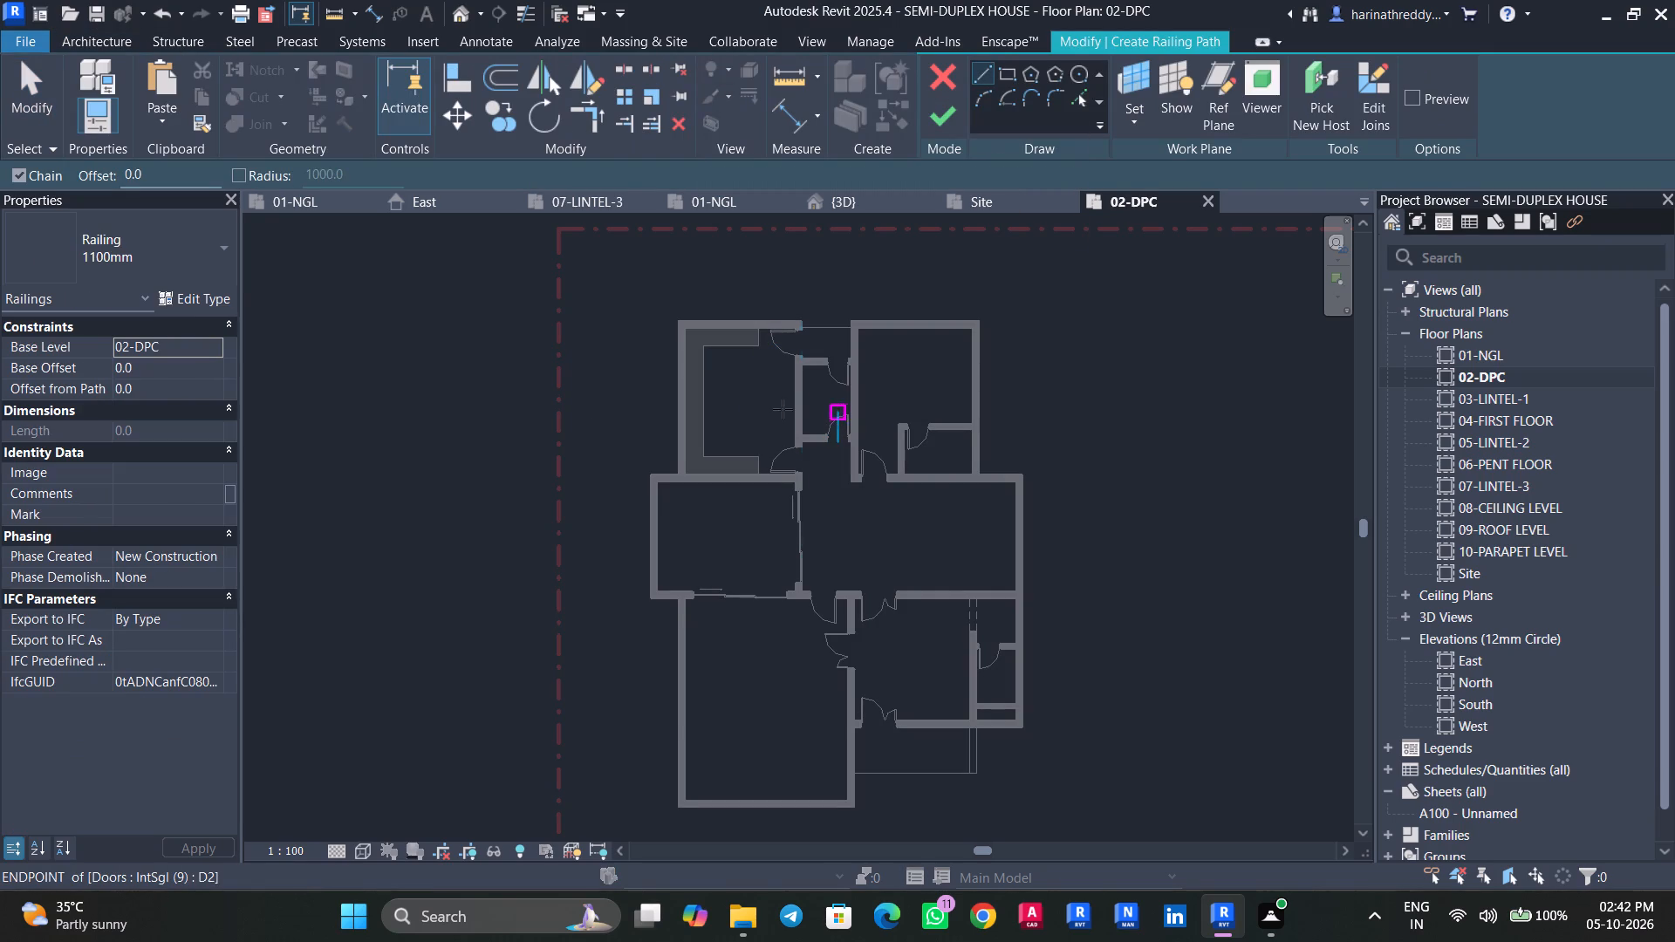
pyautogui.click(227, 244)
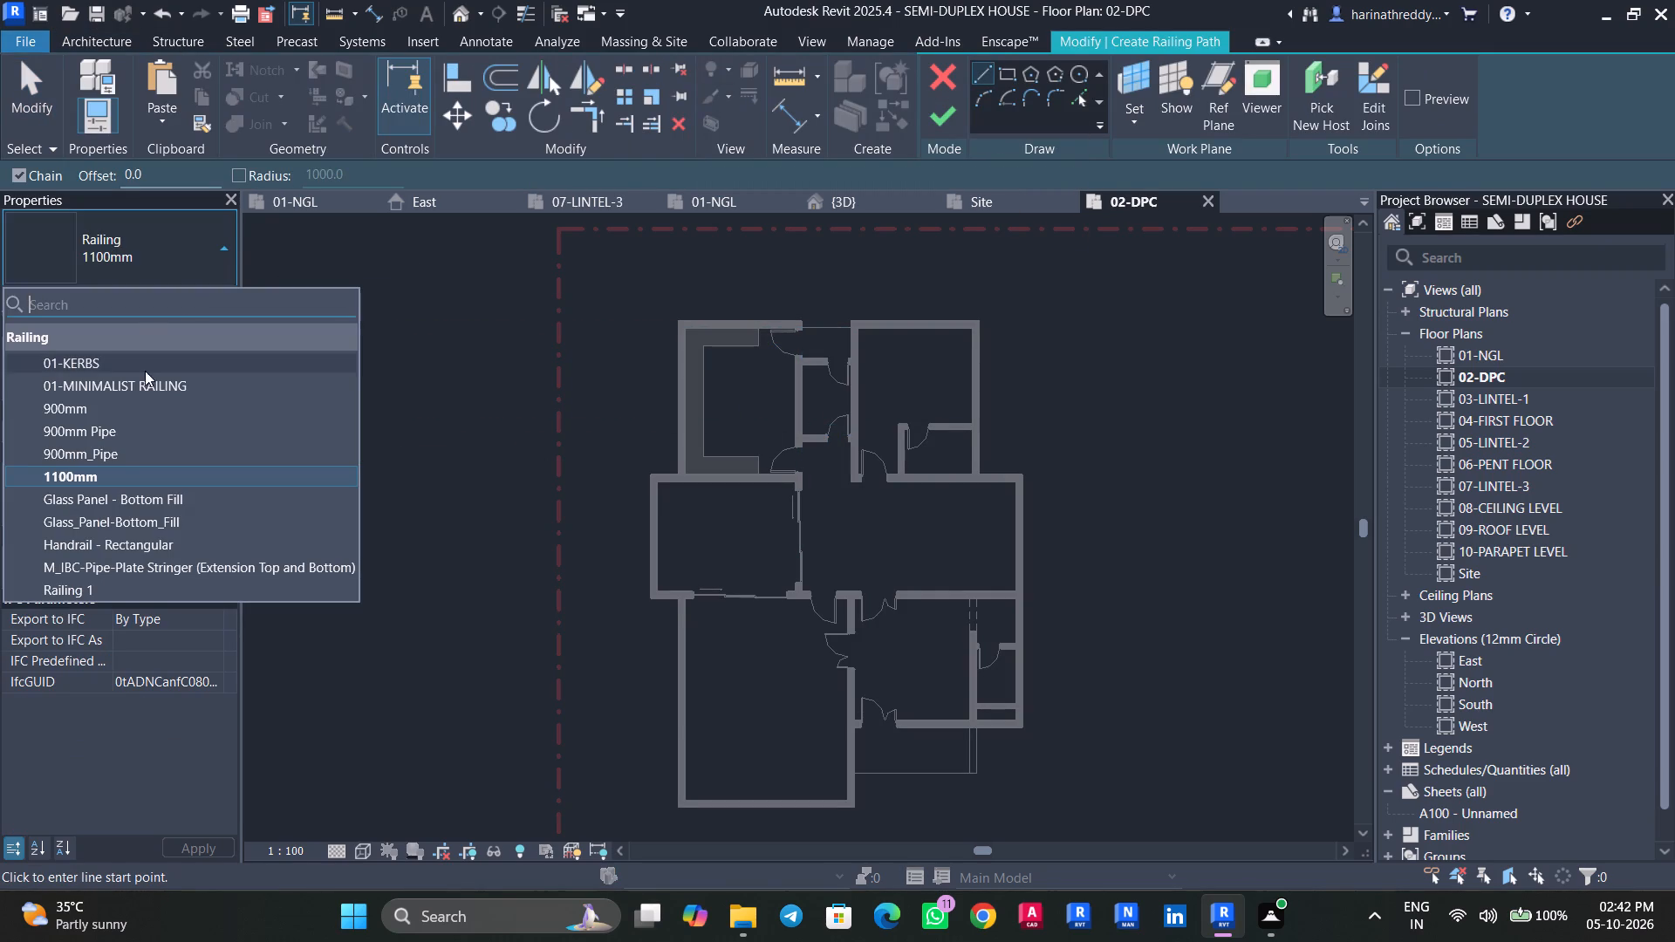
pyautogui.click(145, 388)
pyautogui.scroll(4, 922, 817)
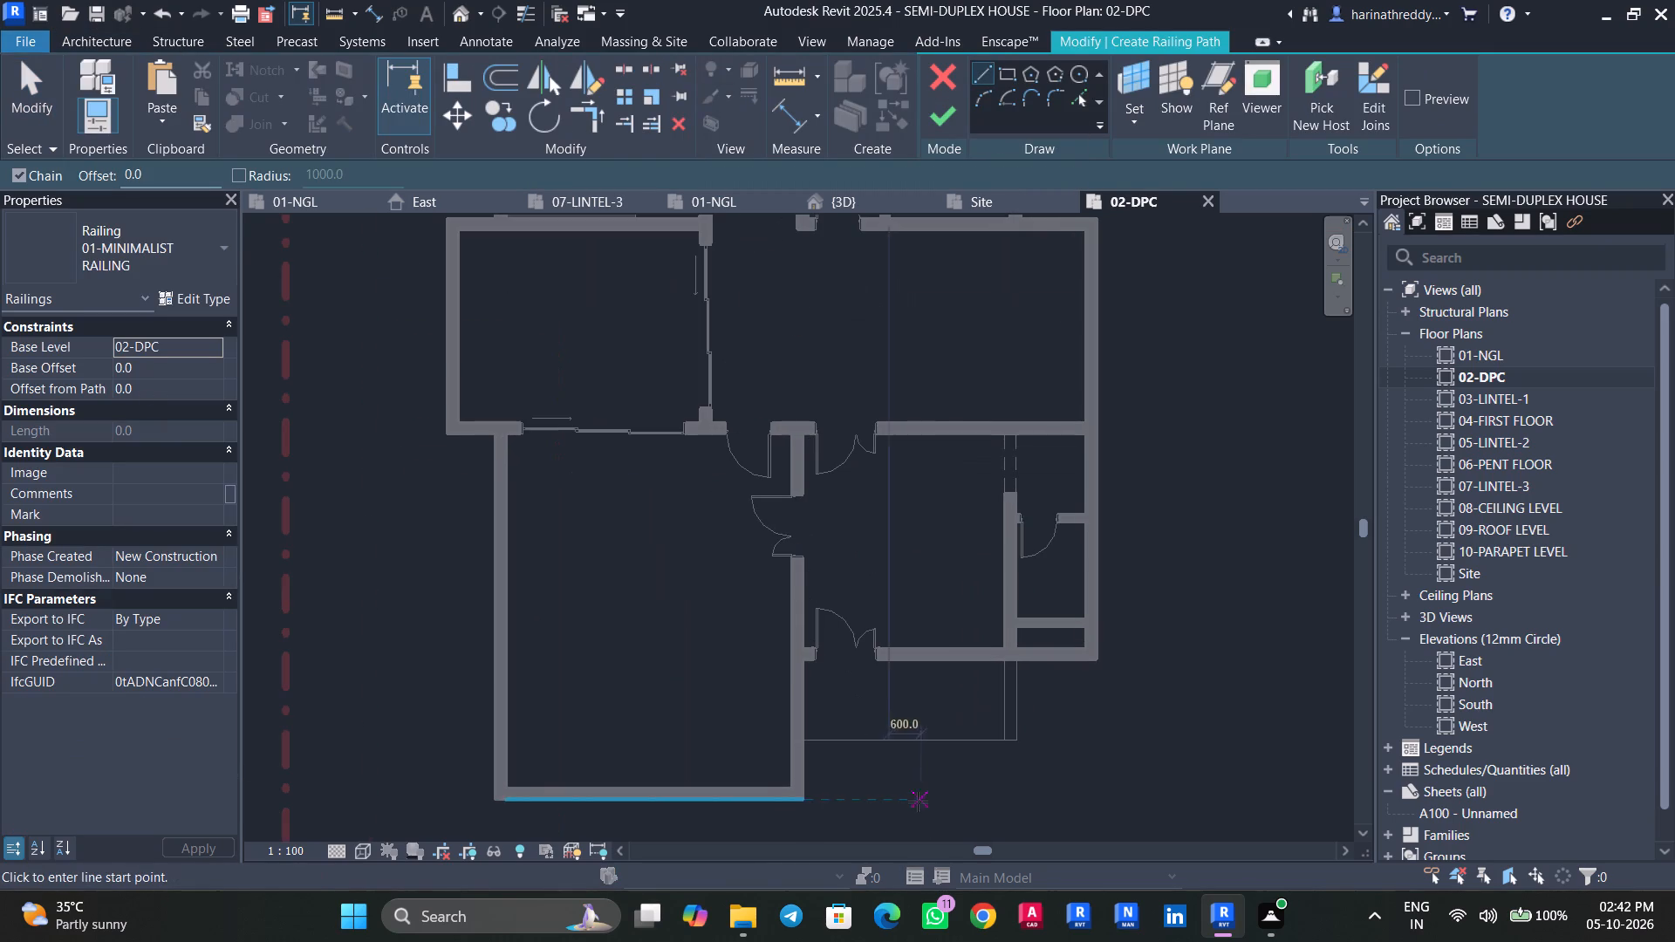
pyautogui.scroll(4, 917, 801)
pyautogui.click(1080, 556)
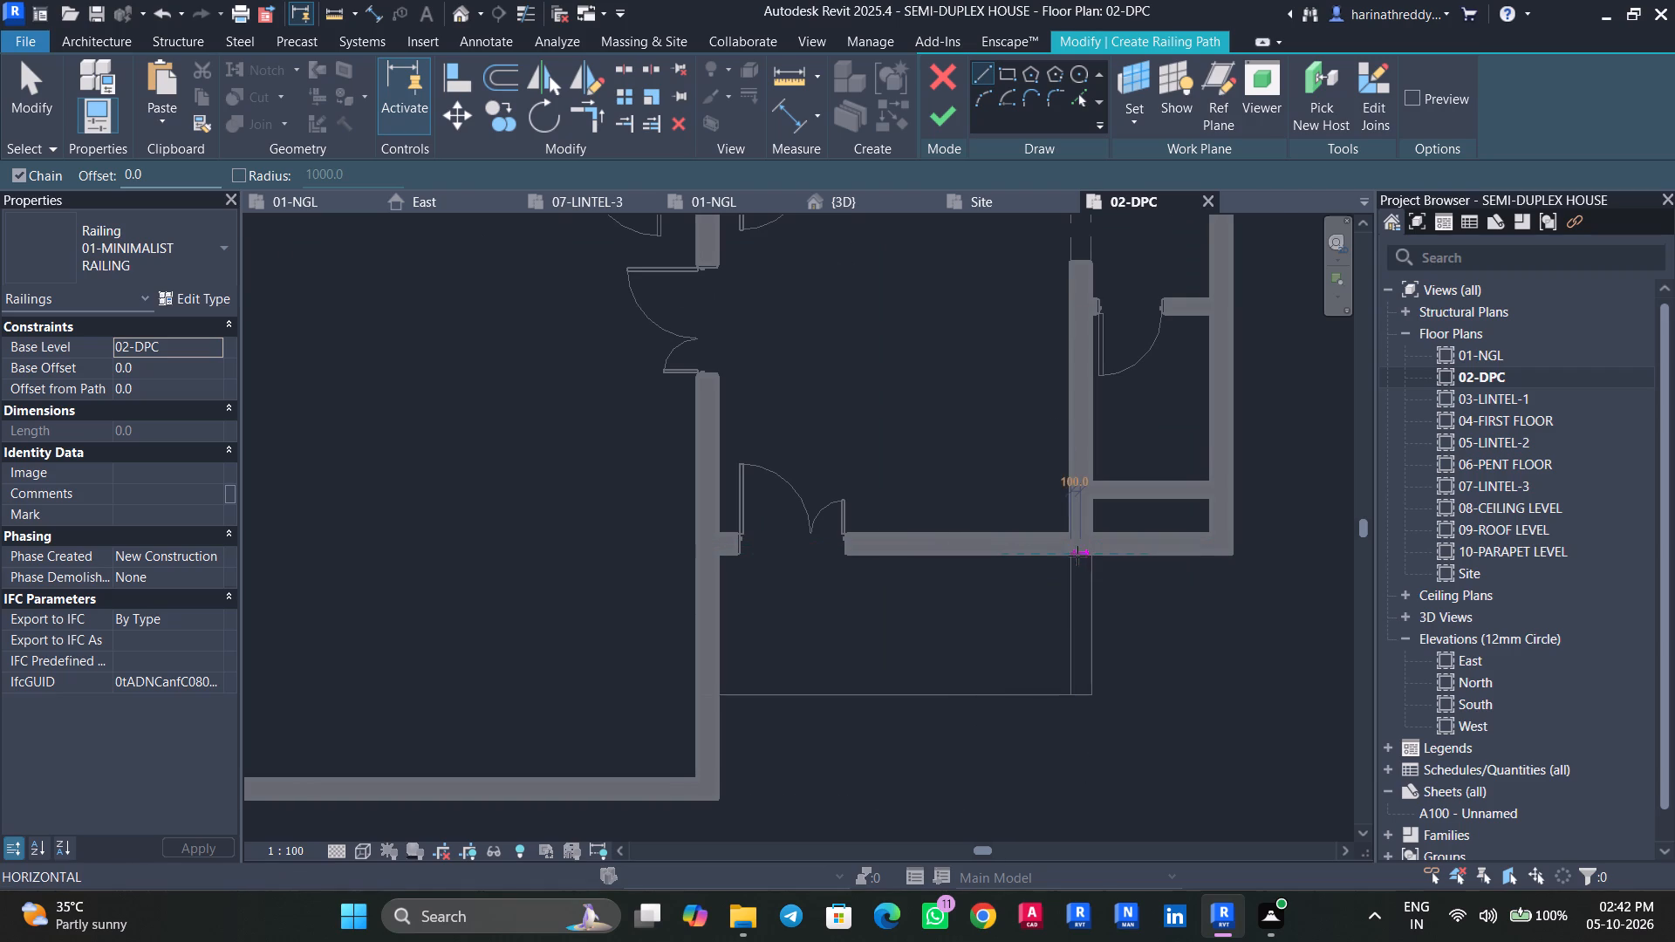
pyautogui.scroll(3, 1077, 556)
pyautogui.press('Escape')
pyautogui.click(1084, 556)
pyautogui.moveTo(1073, 706); pyautogui.dragTo(1072, 699, button='middle')
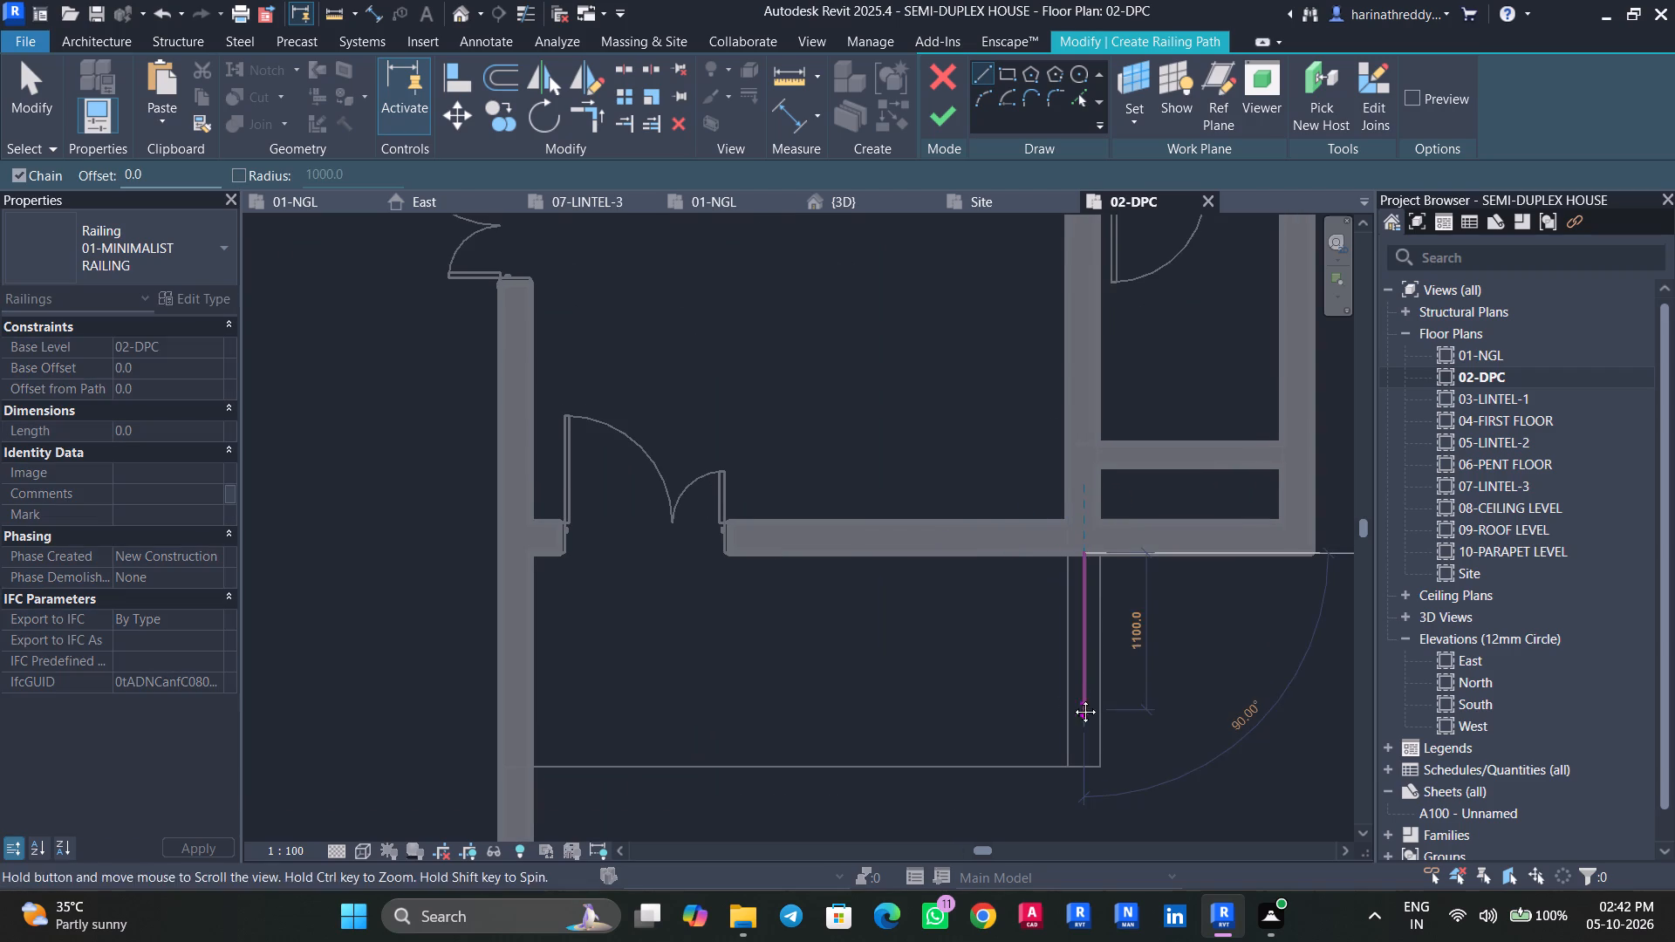
pyautogui.moveTo(1072, 699); pyautogui.dragTo(1071, 608, button='middle')
pyautogui.scroll(4, 1055, 625)
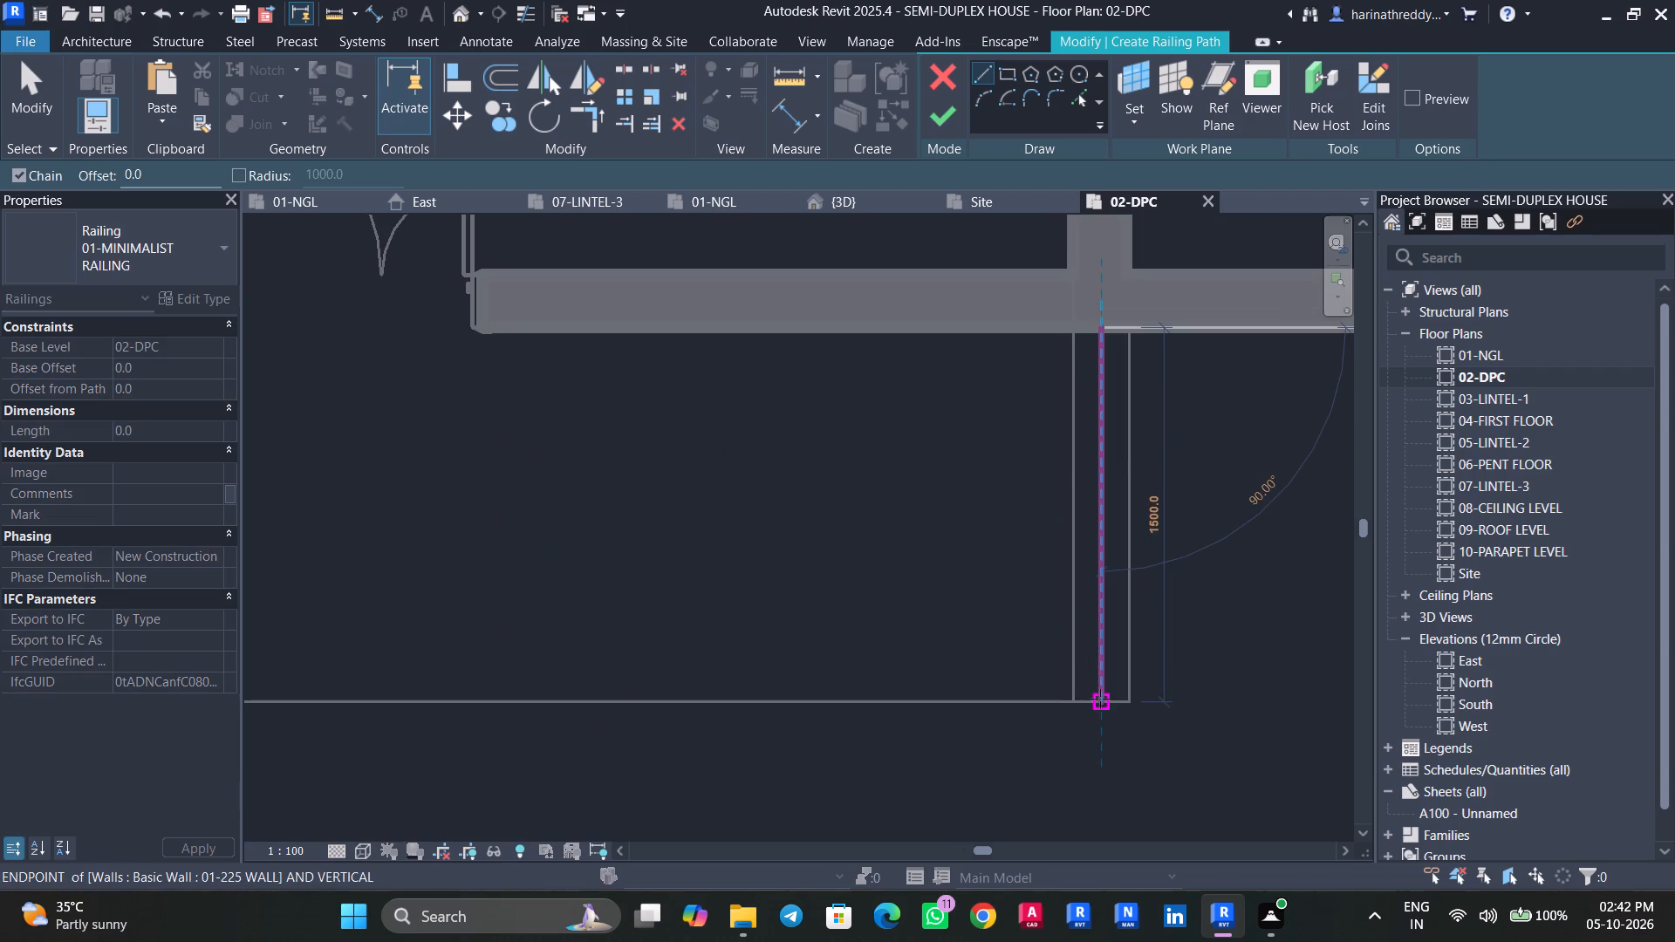
pyautogui.click(1100, 699)
pyautogui.press('Escape')
pyautogui.press('Escape')
pyautogui.scroll(-4, 973, 607)
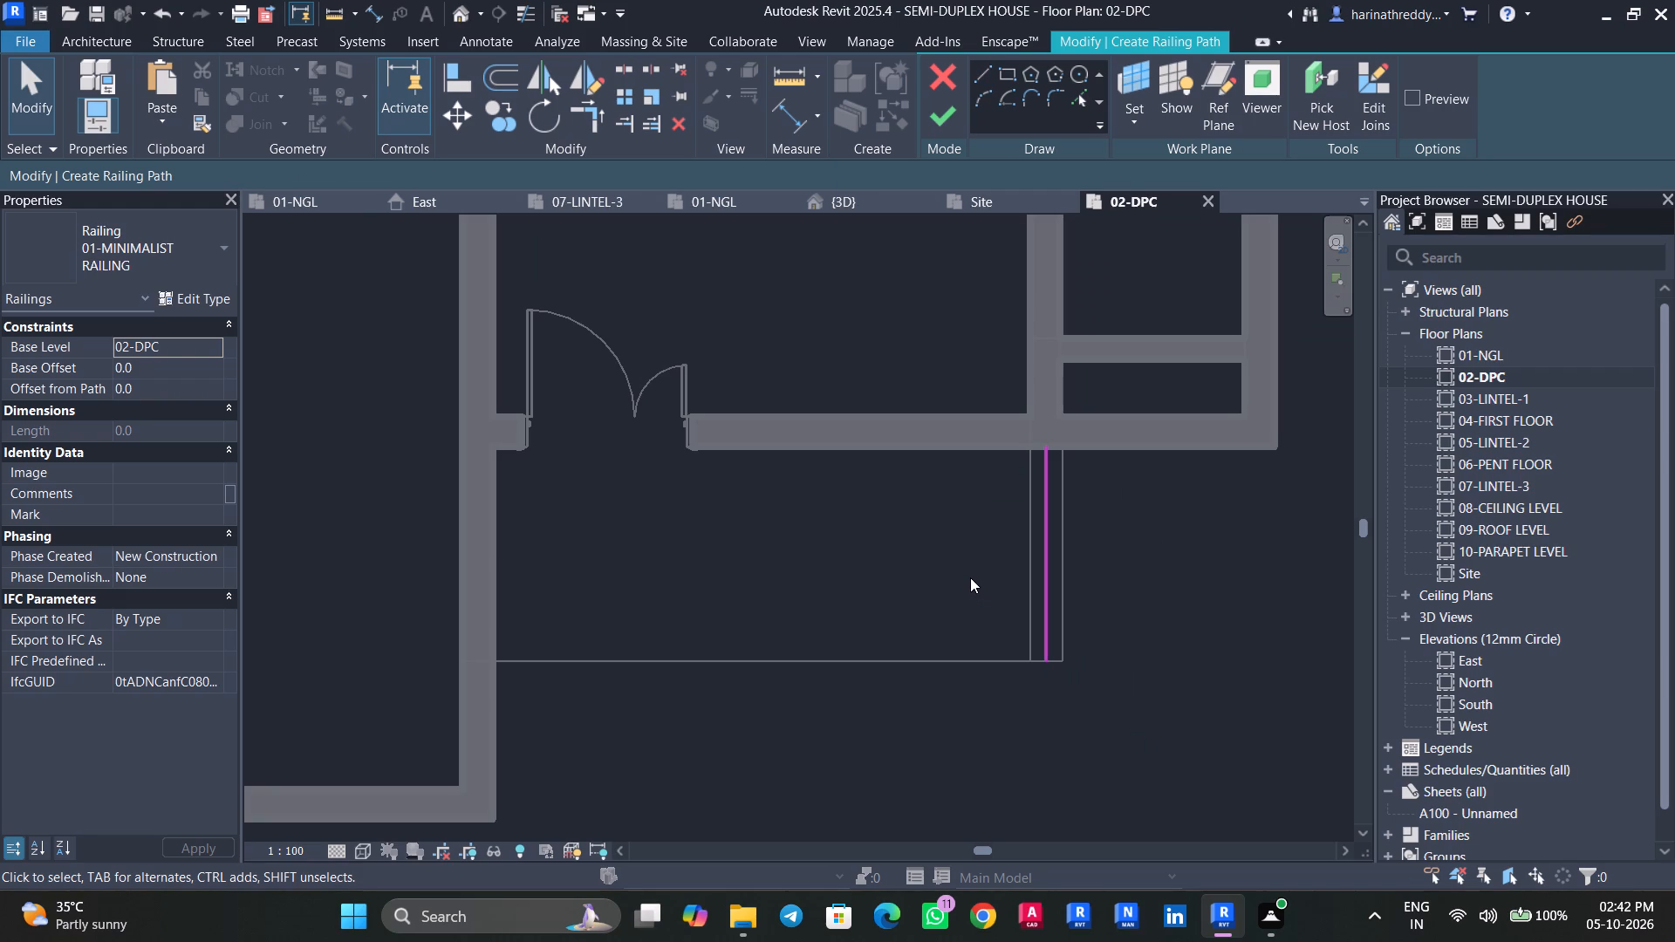
pyautogui.click(937, 123)
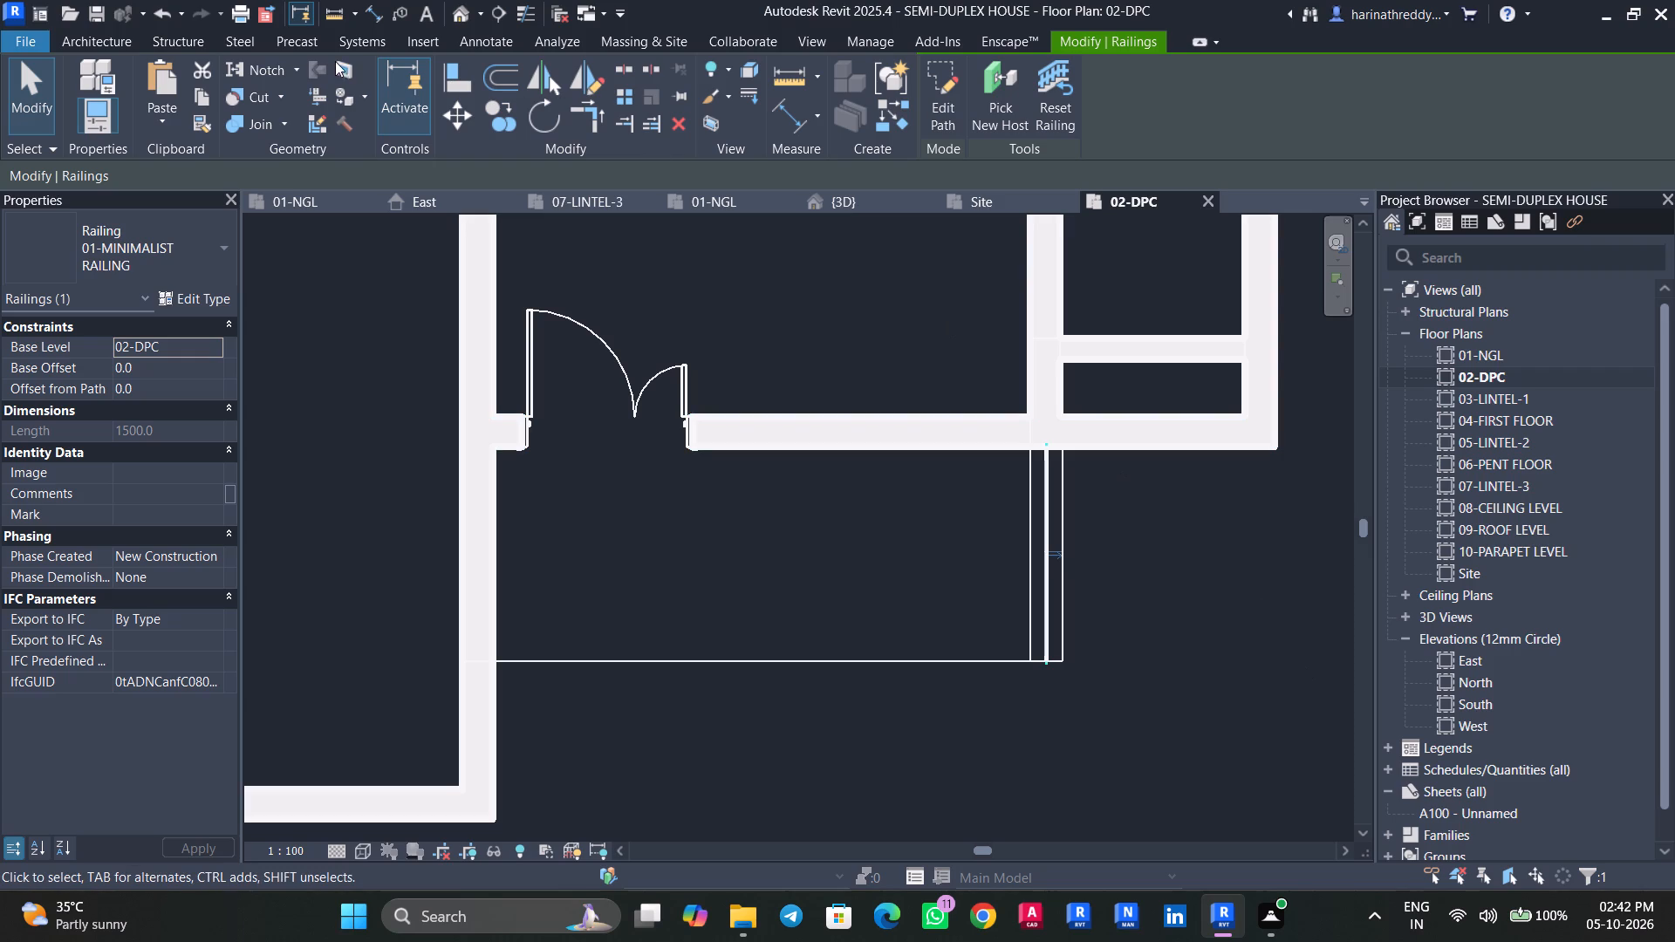
# Examine the new railing, the low wall and the sit-out's surroundings in the 3D view.
pyautogui.click(462, 15)
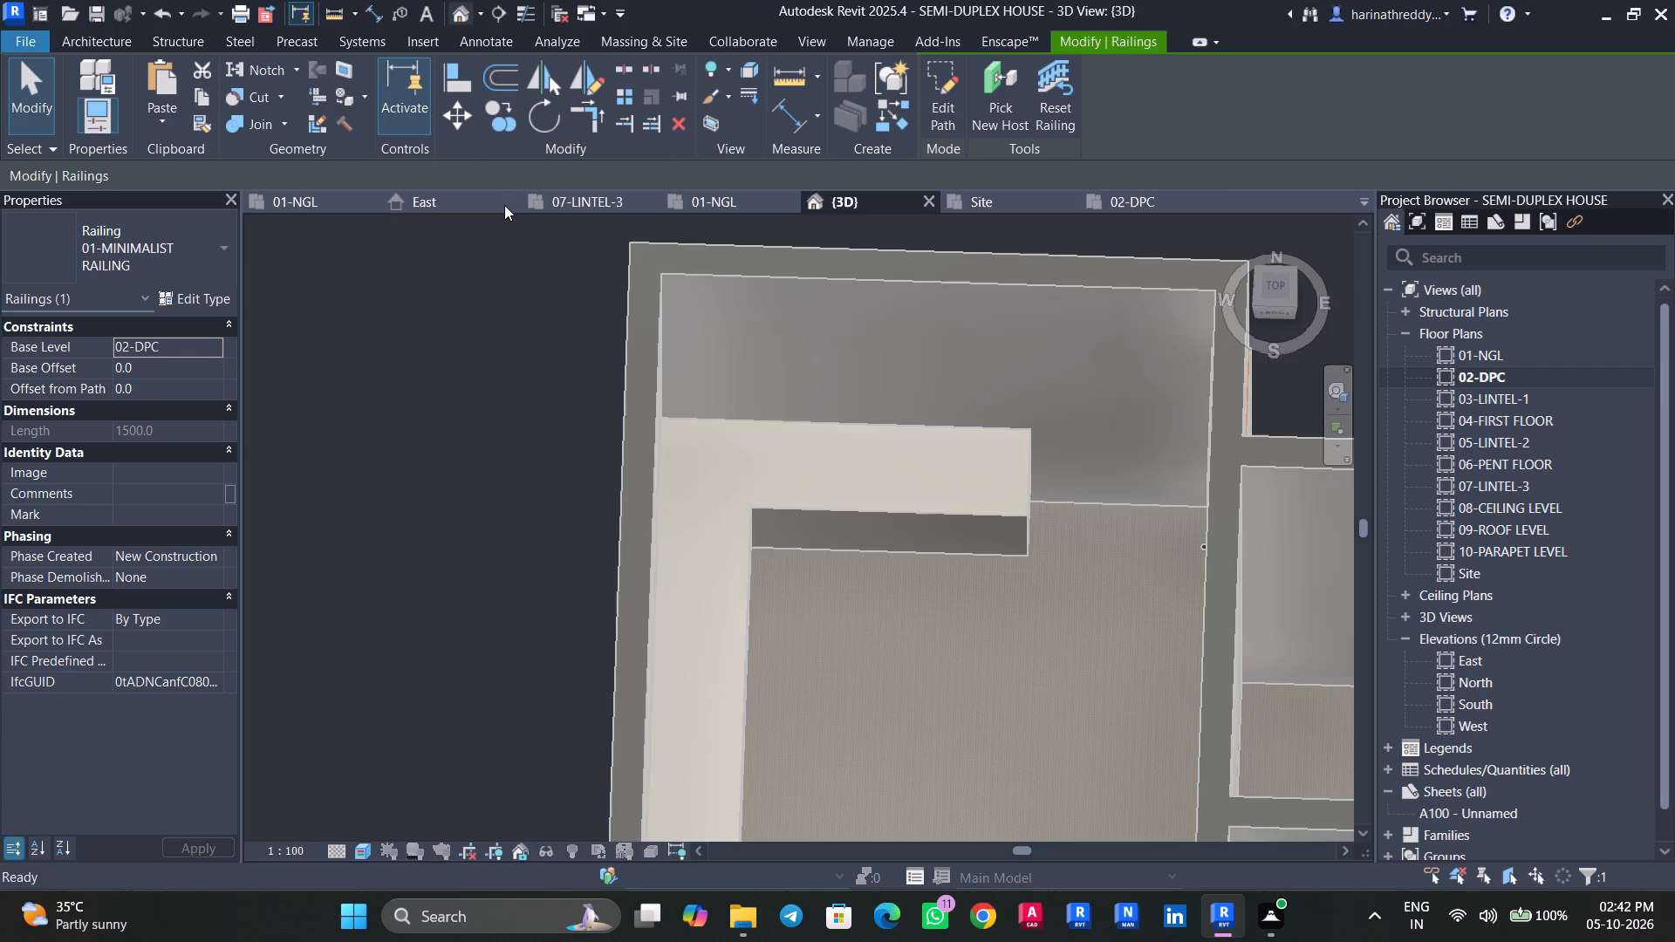
pyautogui.scroll(-17, 664, 514)
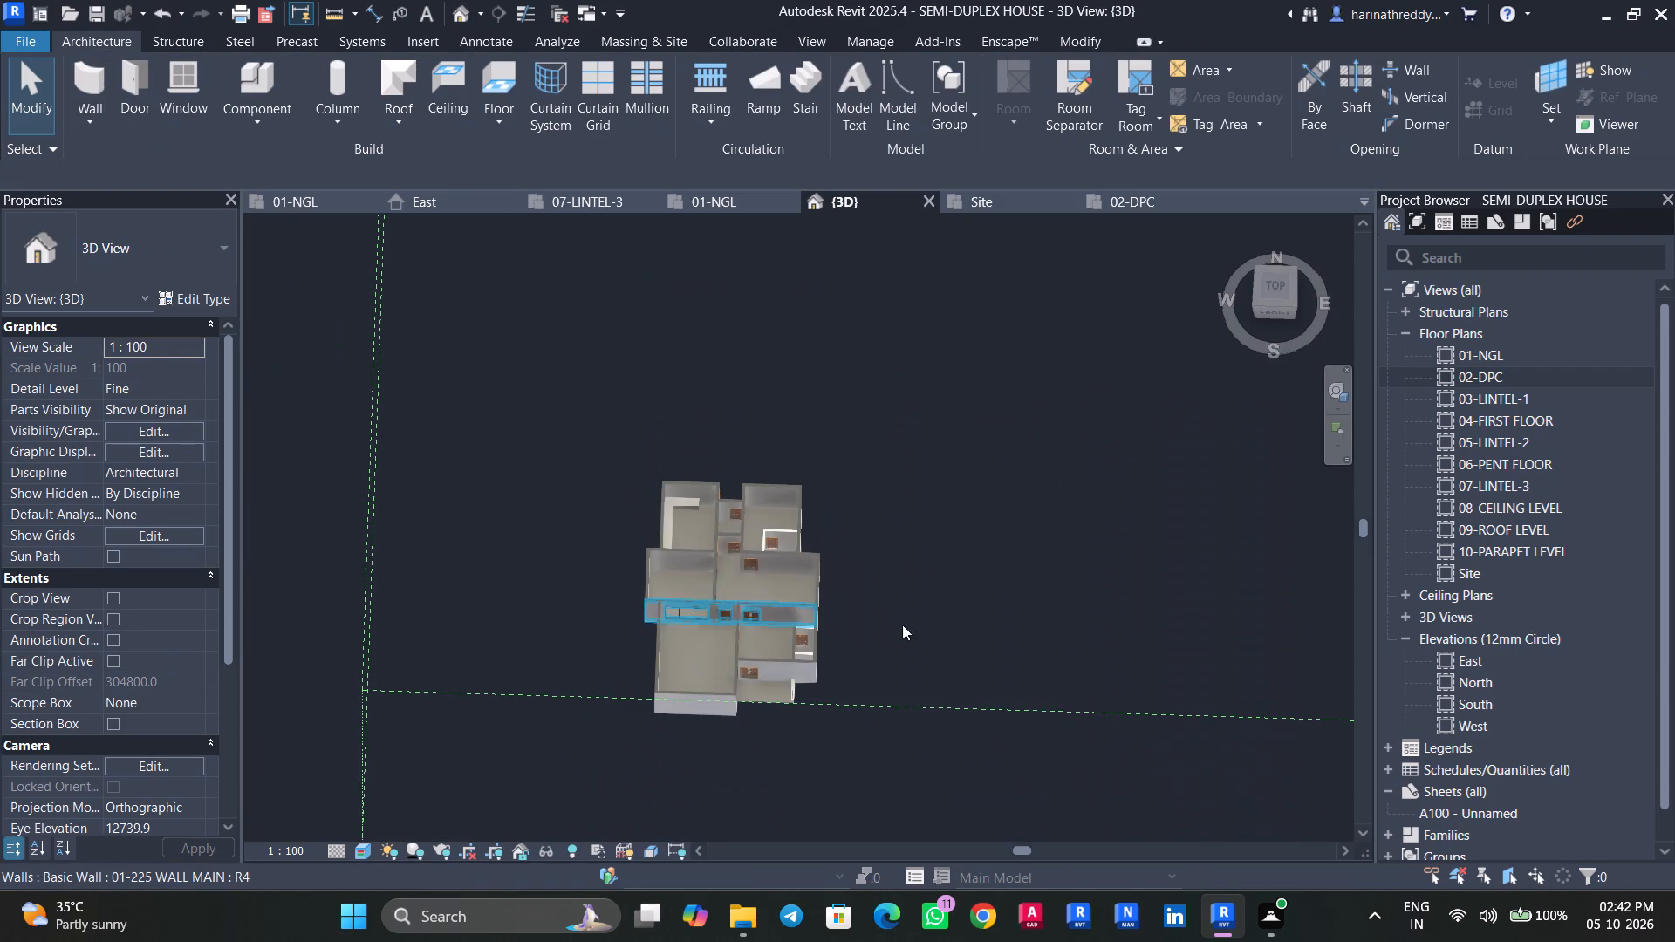
pyautogui.keyDown('shift'); pyautogui.moveTo(921, 625); pyautogui.dragTo(781, 481, button='middle'); pyautogui.keyUp('shift')
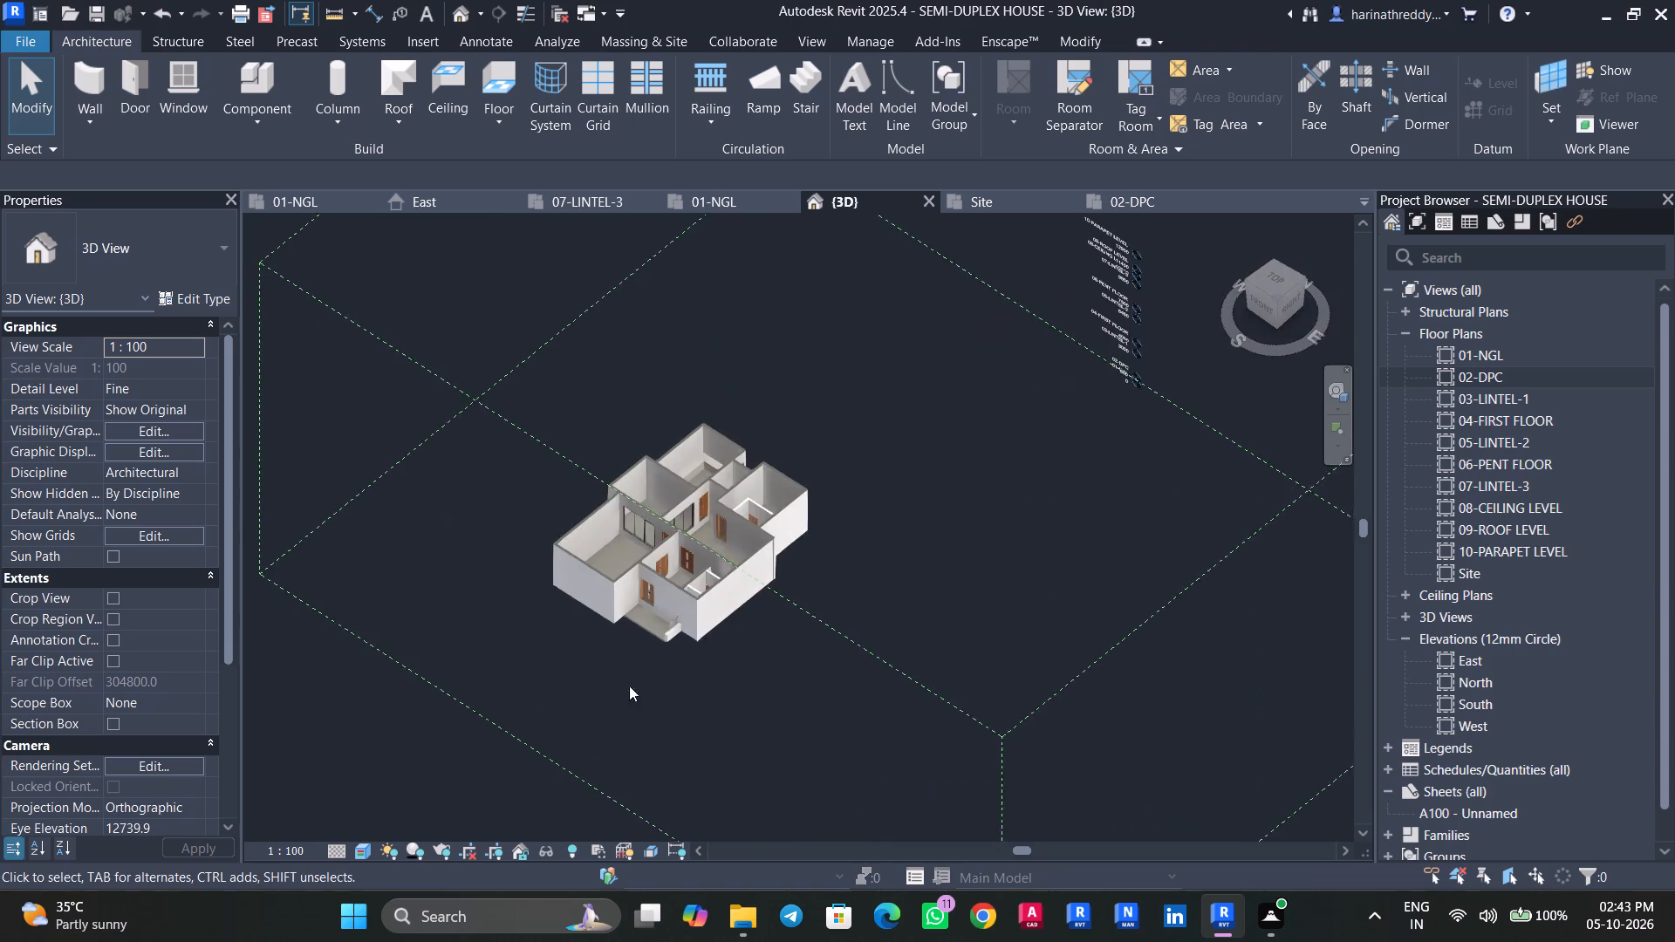
pyautogui.scroll(1, 647, 666)
pyautogui.scroll(-1, 648, 664)
pyautogui.scroll(12, 649, 662)
pyautogui.click(734, 544)
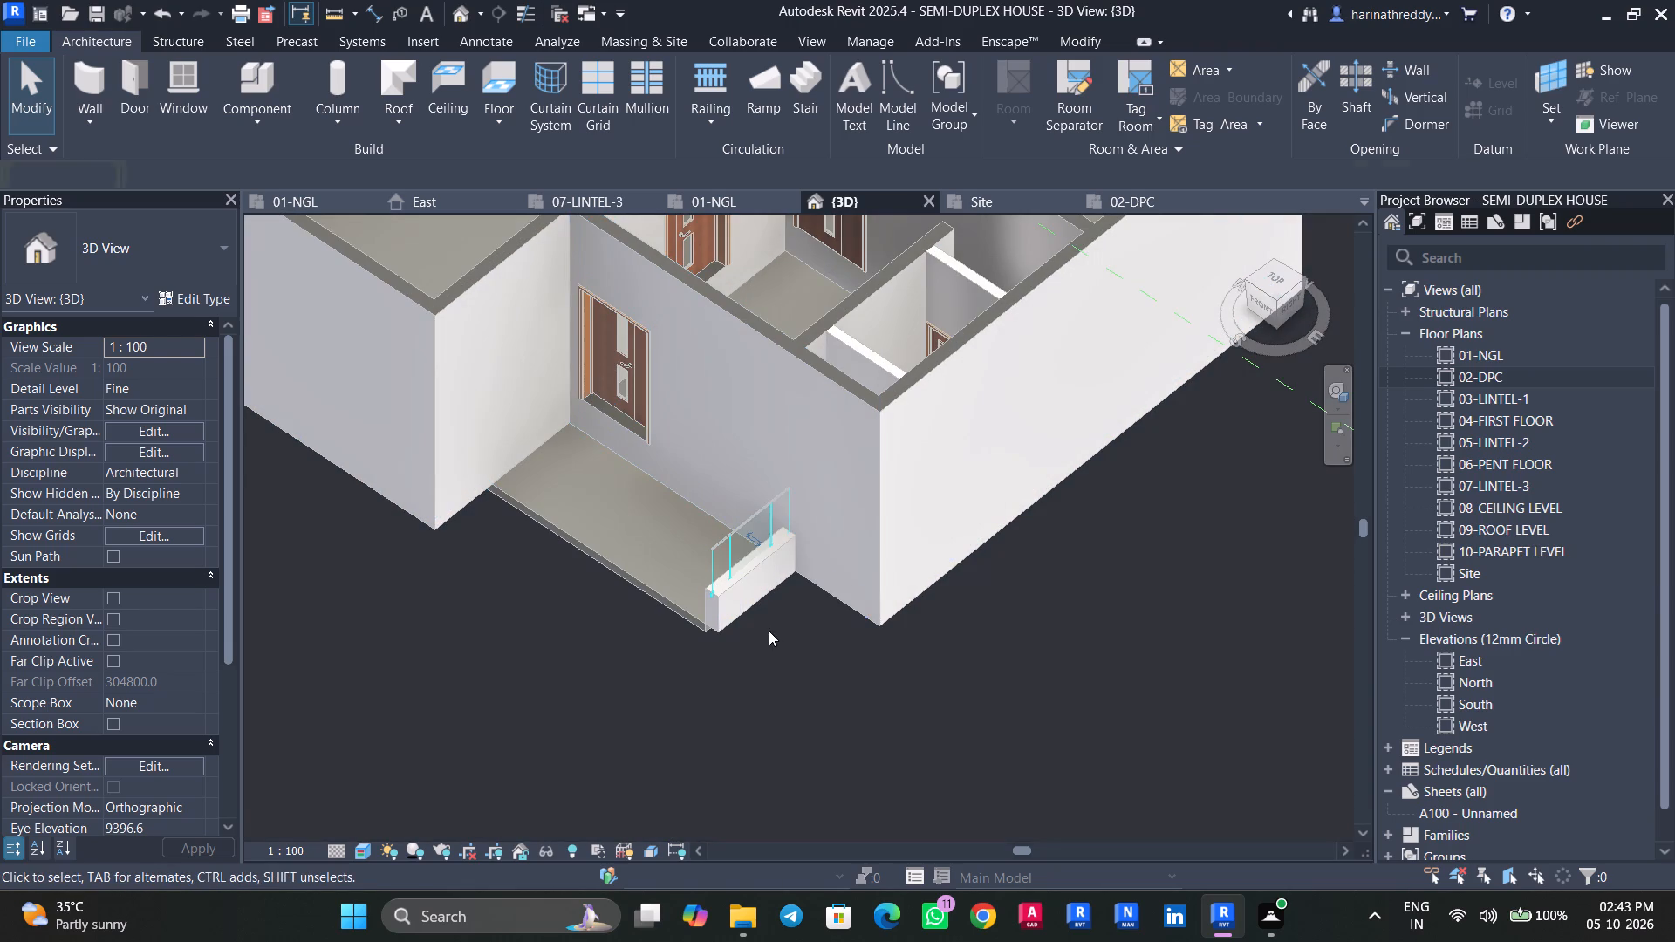
pyautogui.press('Escape')
pyautogui.keyDown('shift'); pyautogui.moveTo(787, 629); pyautogui.dragTo(821, 539, button='middle'); pyautogui.keyUp('shift')
pyautogui.scroll(8, 820, 548)
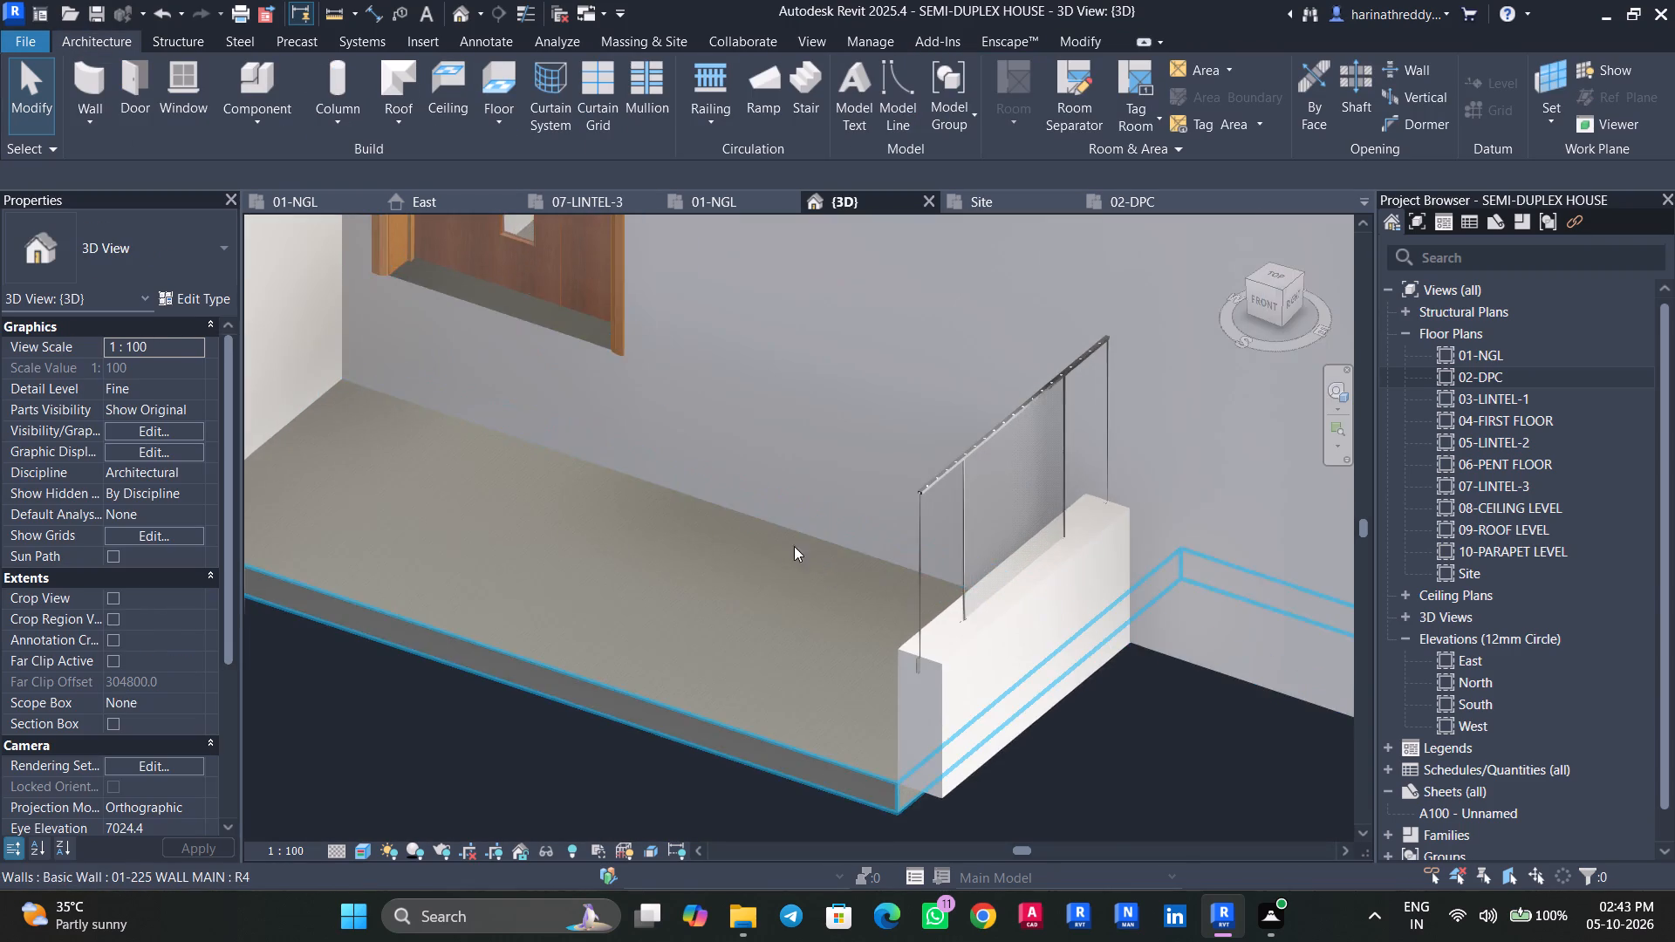
pyautogui.scroll(-14, 717, 546)
pyautogui.keyDown('shift'); pyautogui.moveTo(682, 549); pyautogui.dragTo(721, 489, button='middle'); pyautogui.keyUp('shift')
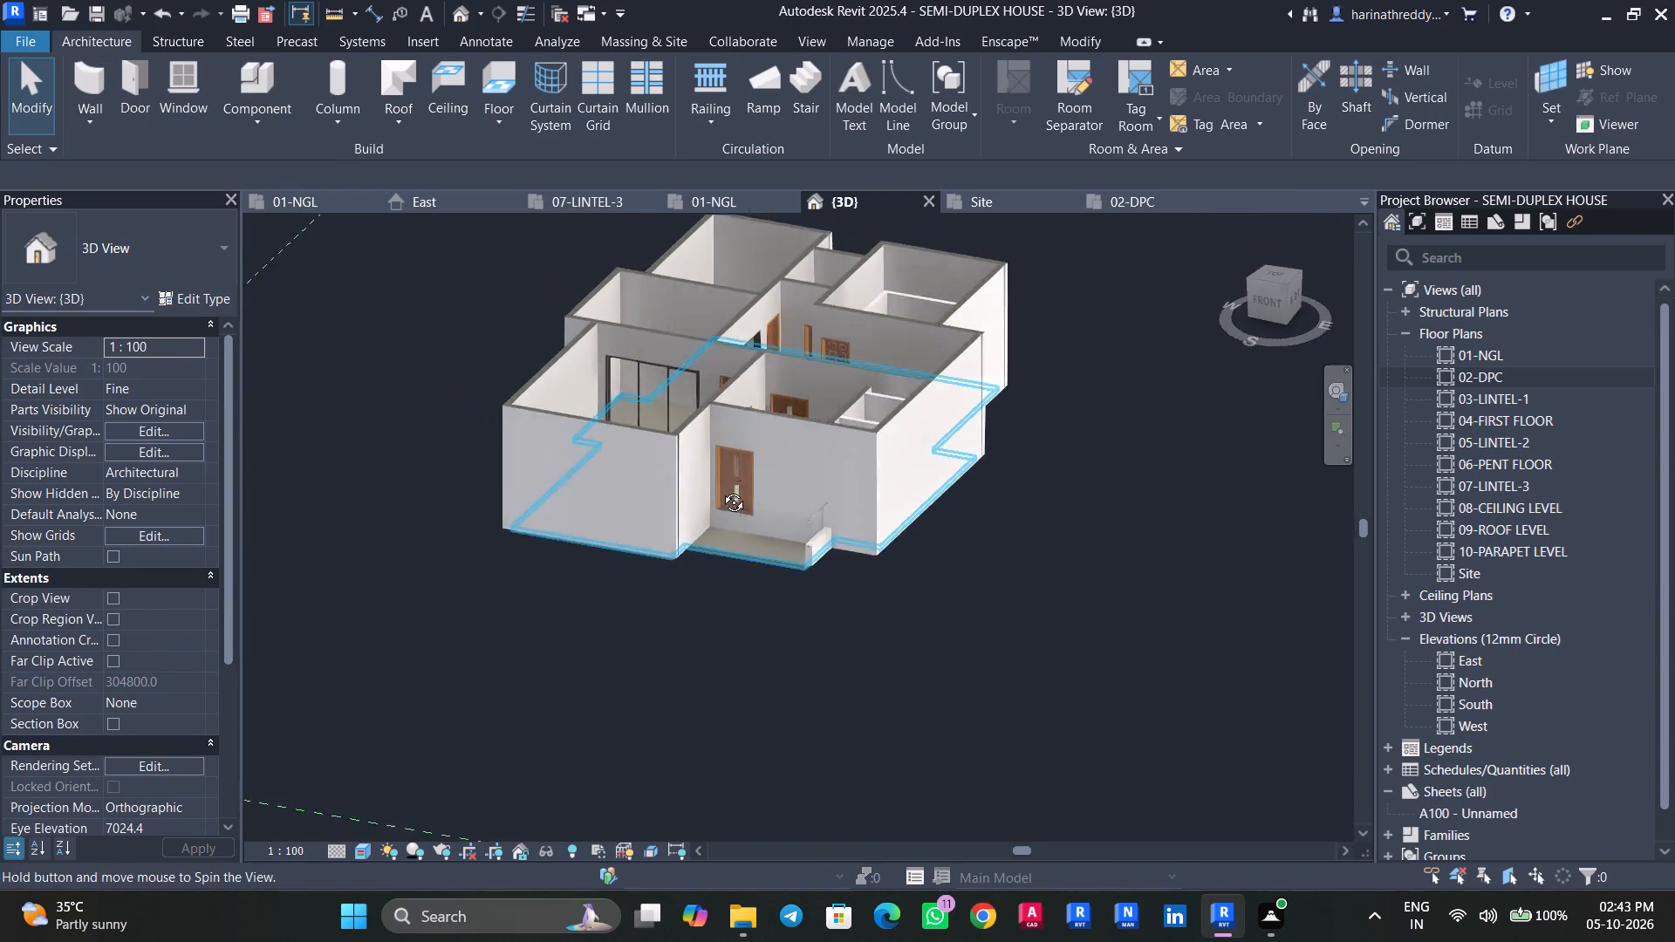
pyautogui.keyDown('shift'); pyautogui.moveTo(721, 489); pyautogui.dragTo(731, 432, button='middle'); pyautogui.keyUp('shift')
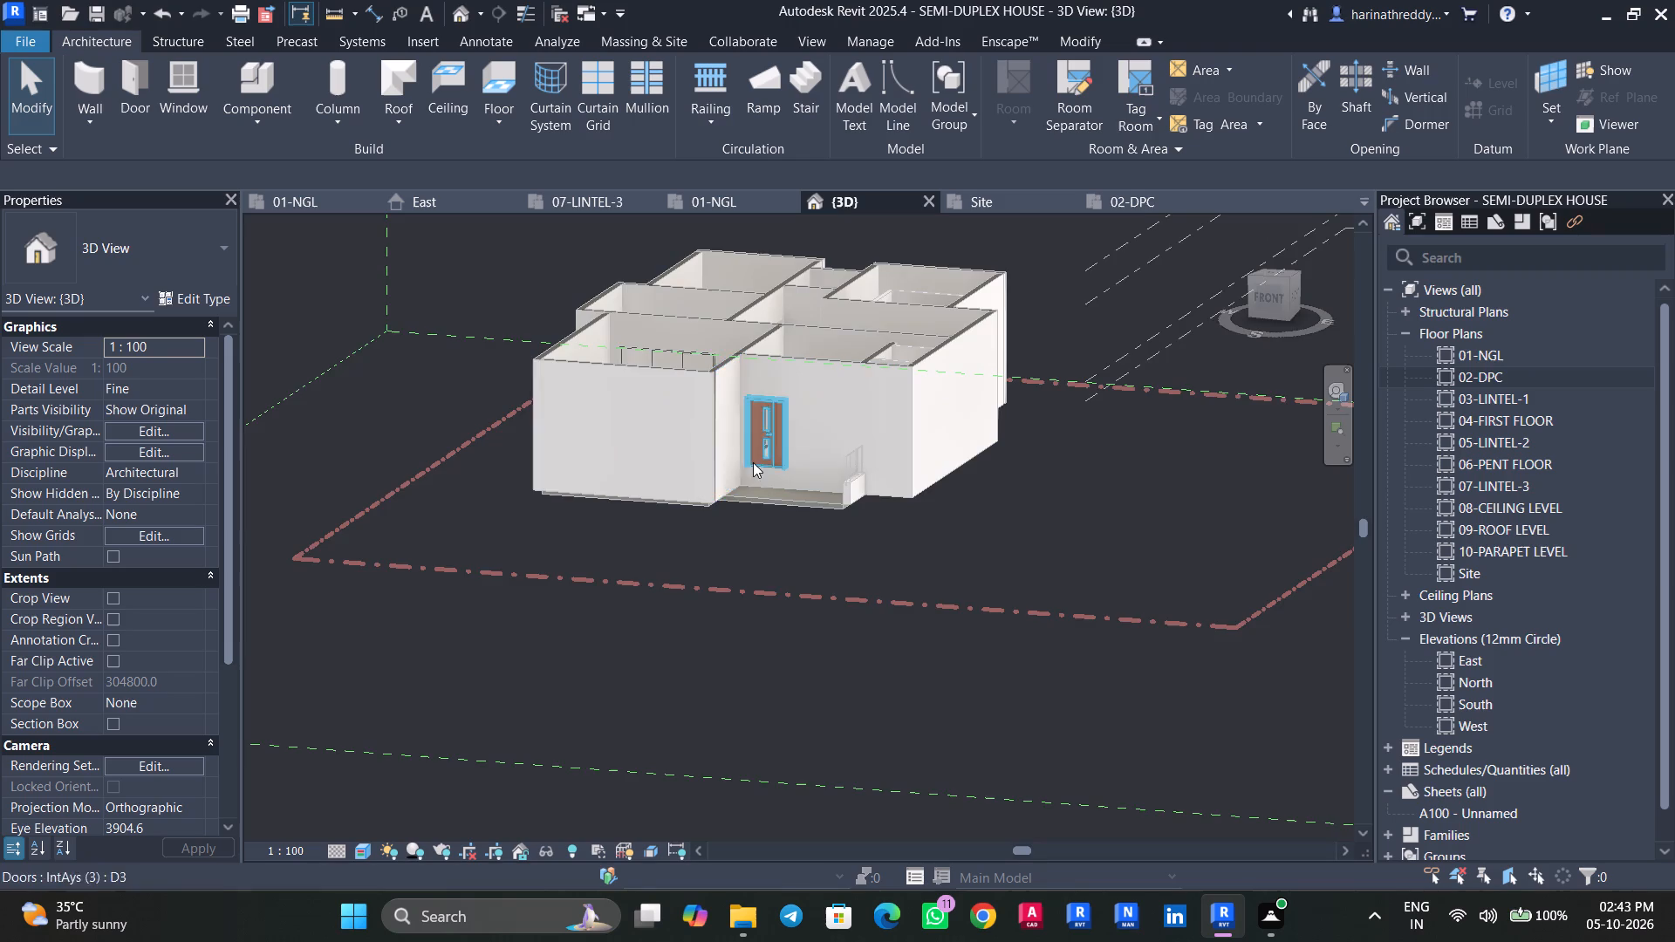
# Set the level of the D3 double door opening onto the sit-out to 01-NGL.
pyautogui.scroll(3, 753, 461)
pyautogui.click(769, 440)
pyautogui.keyDown('shift'); pyautogui.moveTo(785, 468); pyautogui.dragTo(794, 533, button='middle'); pyautogui.keyUp('shift')
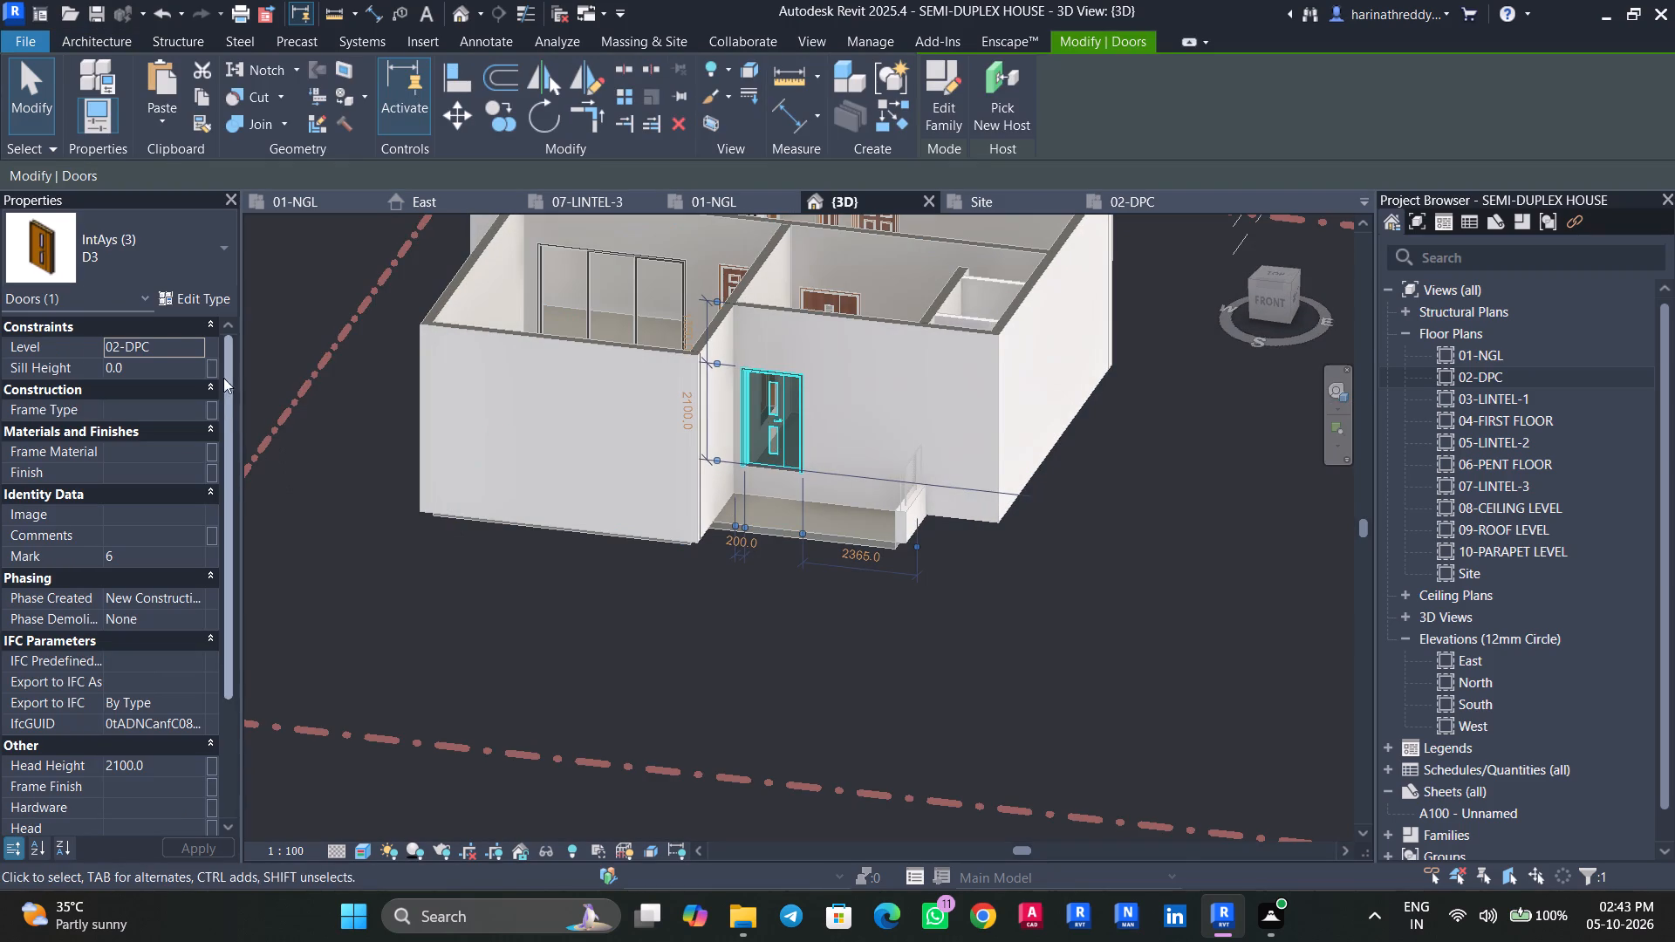
pyautogui.click(192, 342)
pyautogui.click(144, 370)
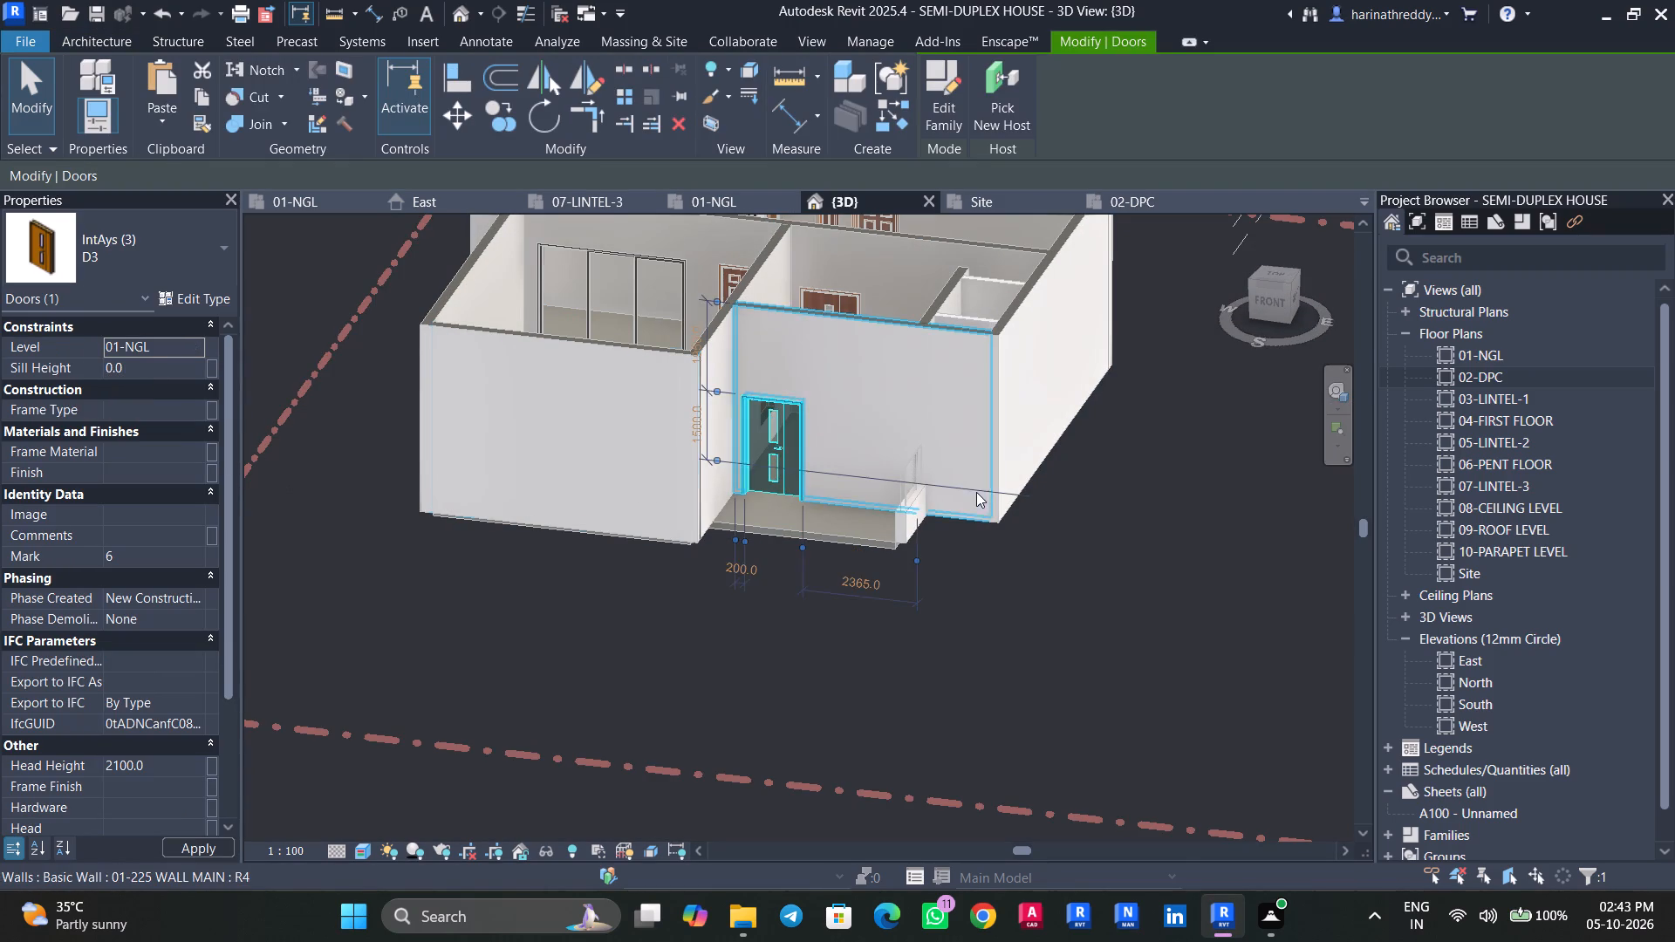
pyautogui.press('Escape')
pyautogui.press('Escape')
# Select all instances of the D3 double door and set their level to 01-NGL.
pyautogui.keyDown('shift'); pyautogui.moveTo(851, 502); pyautogui.dragTo(906, 647, button='middle'); pyautogui.keyUp('shift')
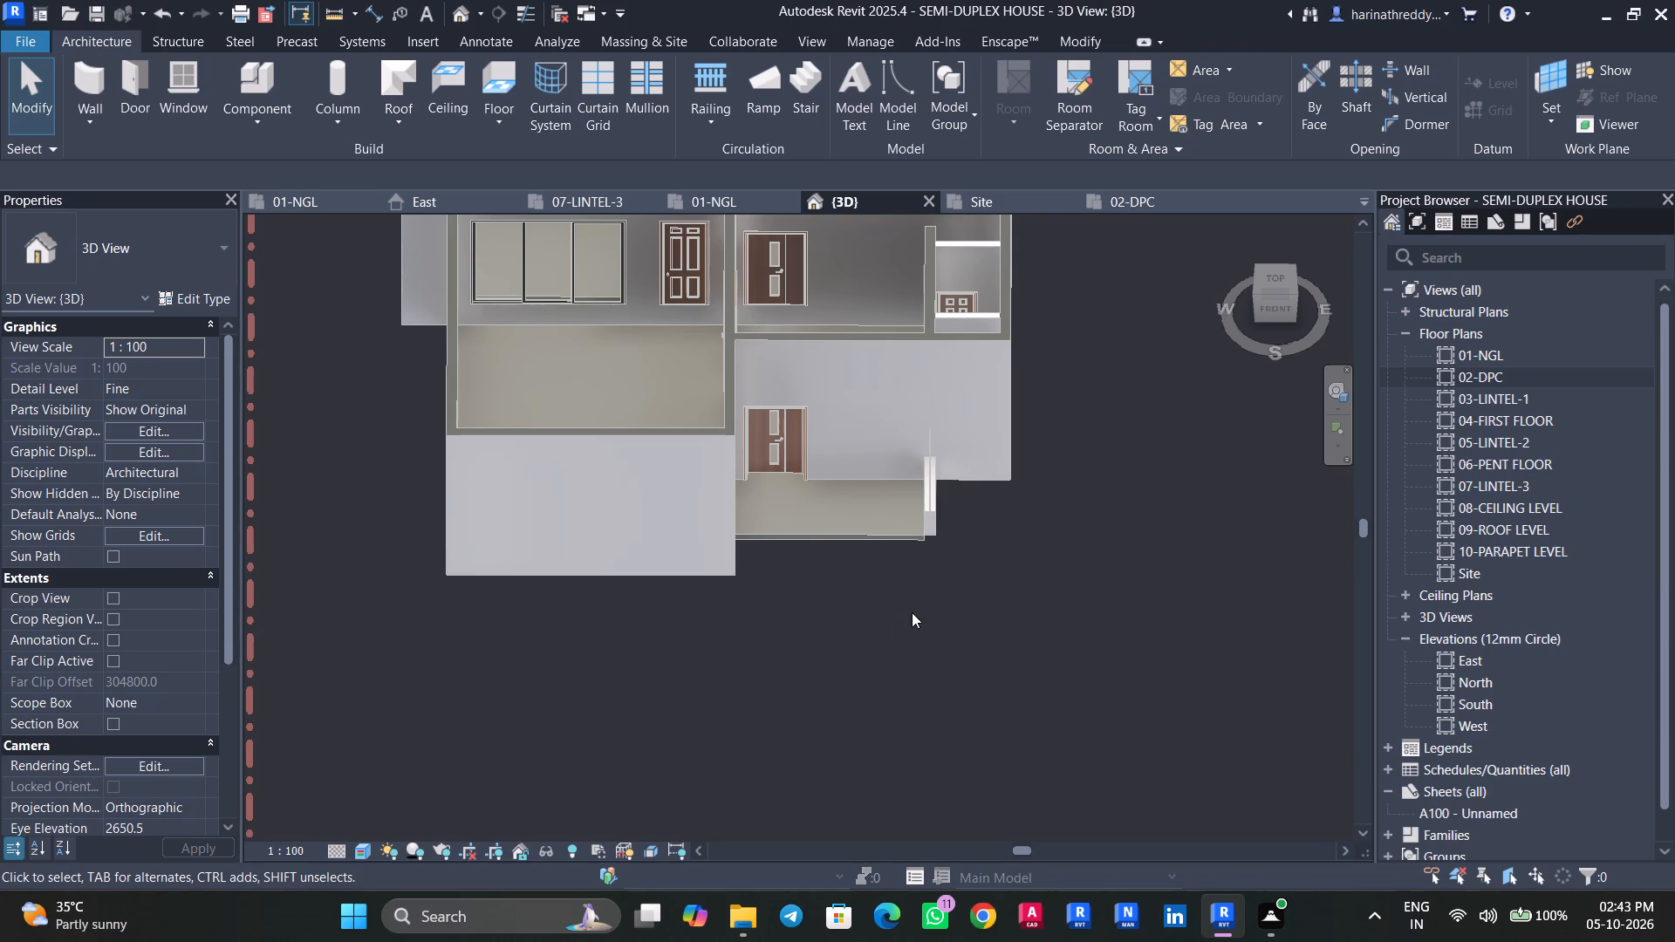
pyautogui.scroll(-3, 971, 570)
pyautogui.keyDown('shift'); pyautogui.moveTo(969, 563); pyautogui.dragTo(957, 548, button='middle'); pyautogui.keyUp('shift')
pyautogui.click(856, 381)
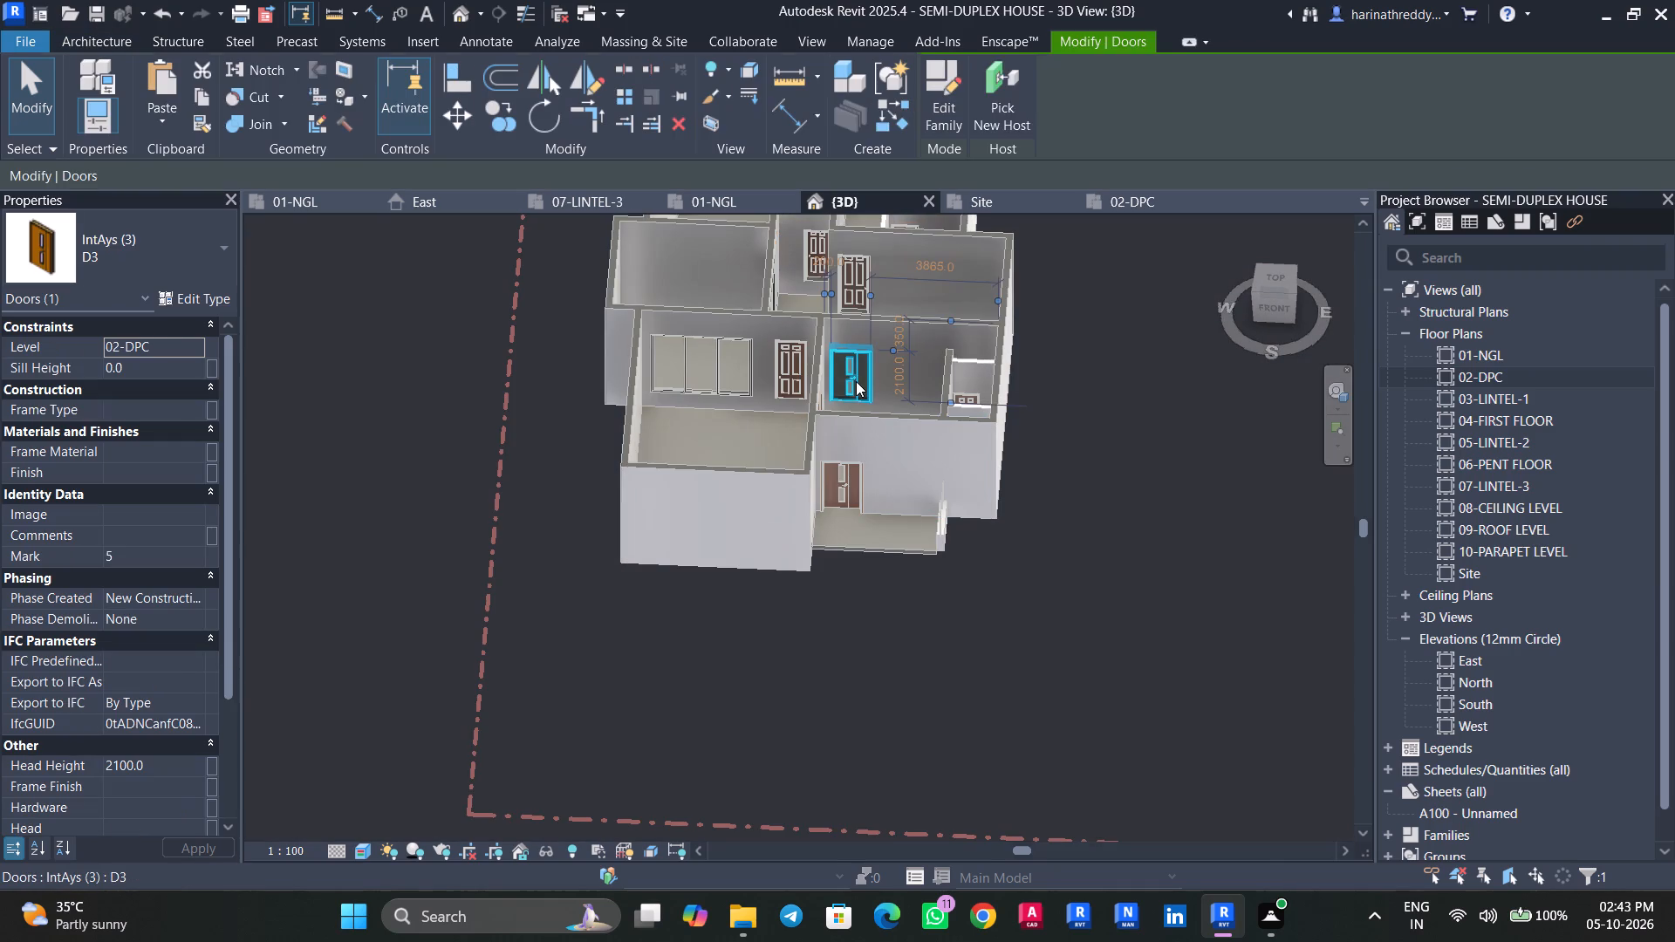
pyautogui.write('SA')
pyautogui.click(196, 342)
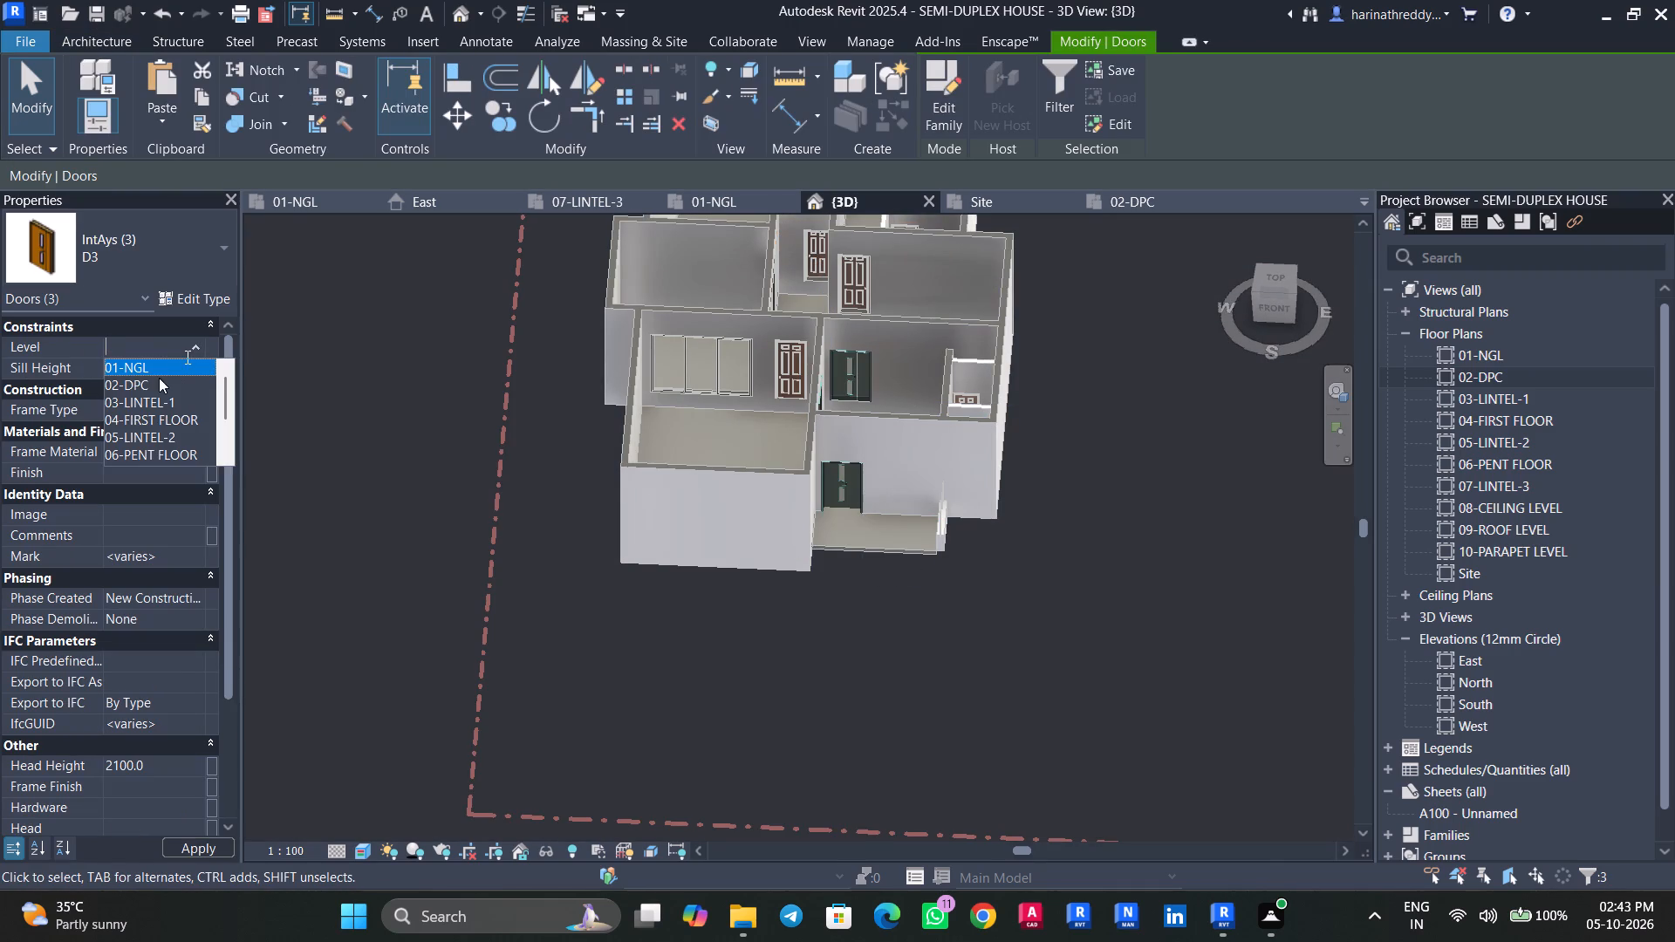
pyautogui.click(154, 369)
pyautogui.click(955, 604)
pyautogui.moveTo(991, 579); pyautogui.dragTo(946, 741, button='middle')
pyautogui.press('Escape')
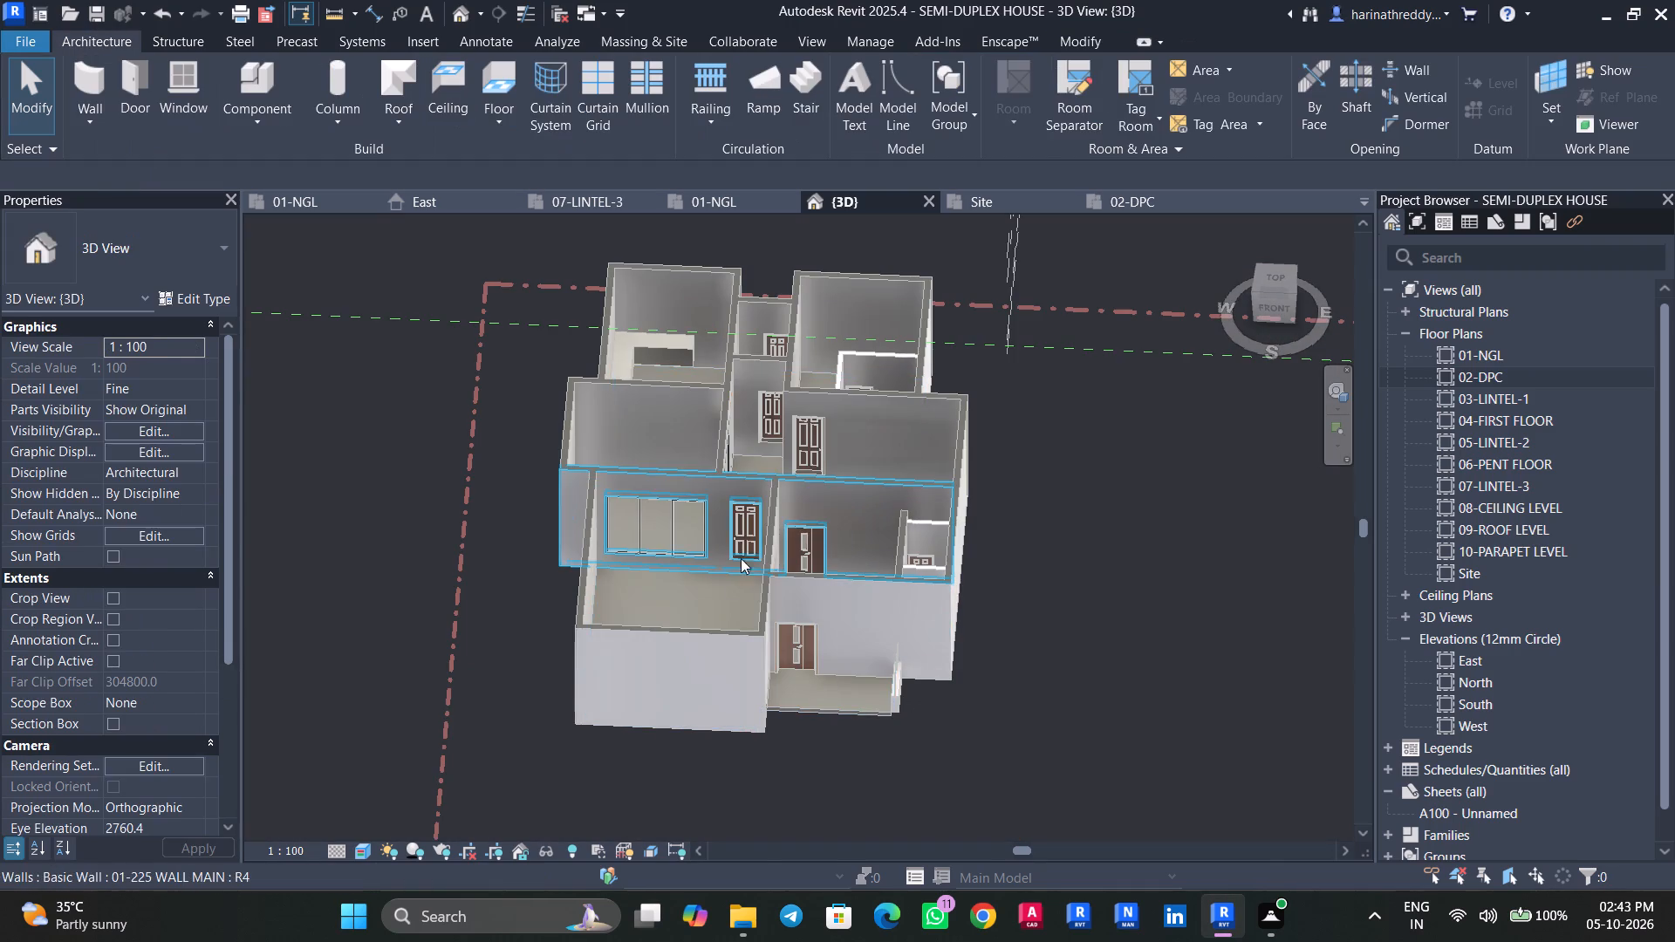
# Select all instances of the D1 single door and set their level to 01-NGL.
pyautogui.click(746, 544)
pyautogui.write('SA')
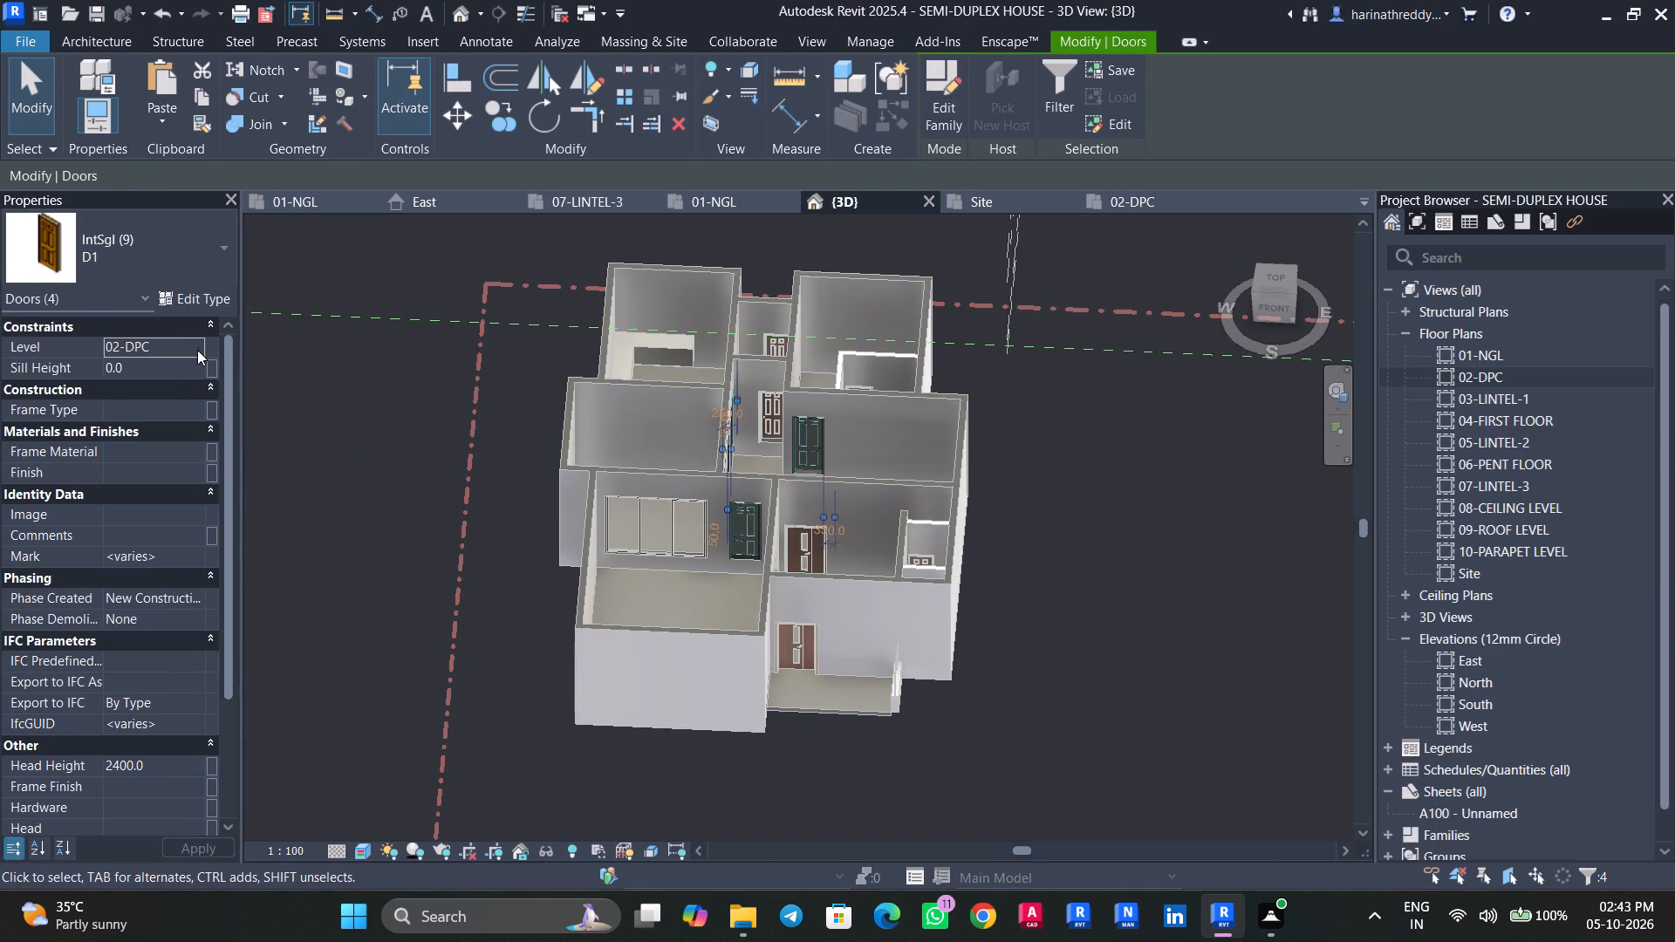
pyautogui.click(197, 347)
pyautogui.click(145, 361)
pyautogui.press('Escape')
pyautogui.press('Escape')
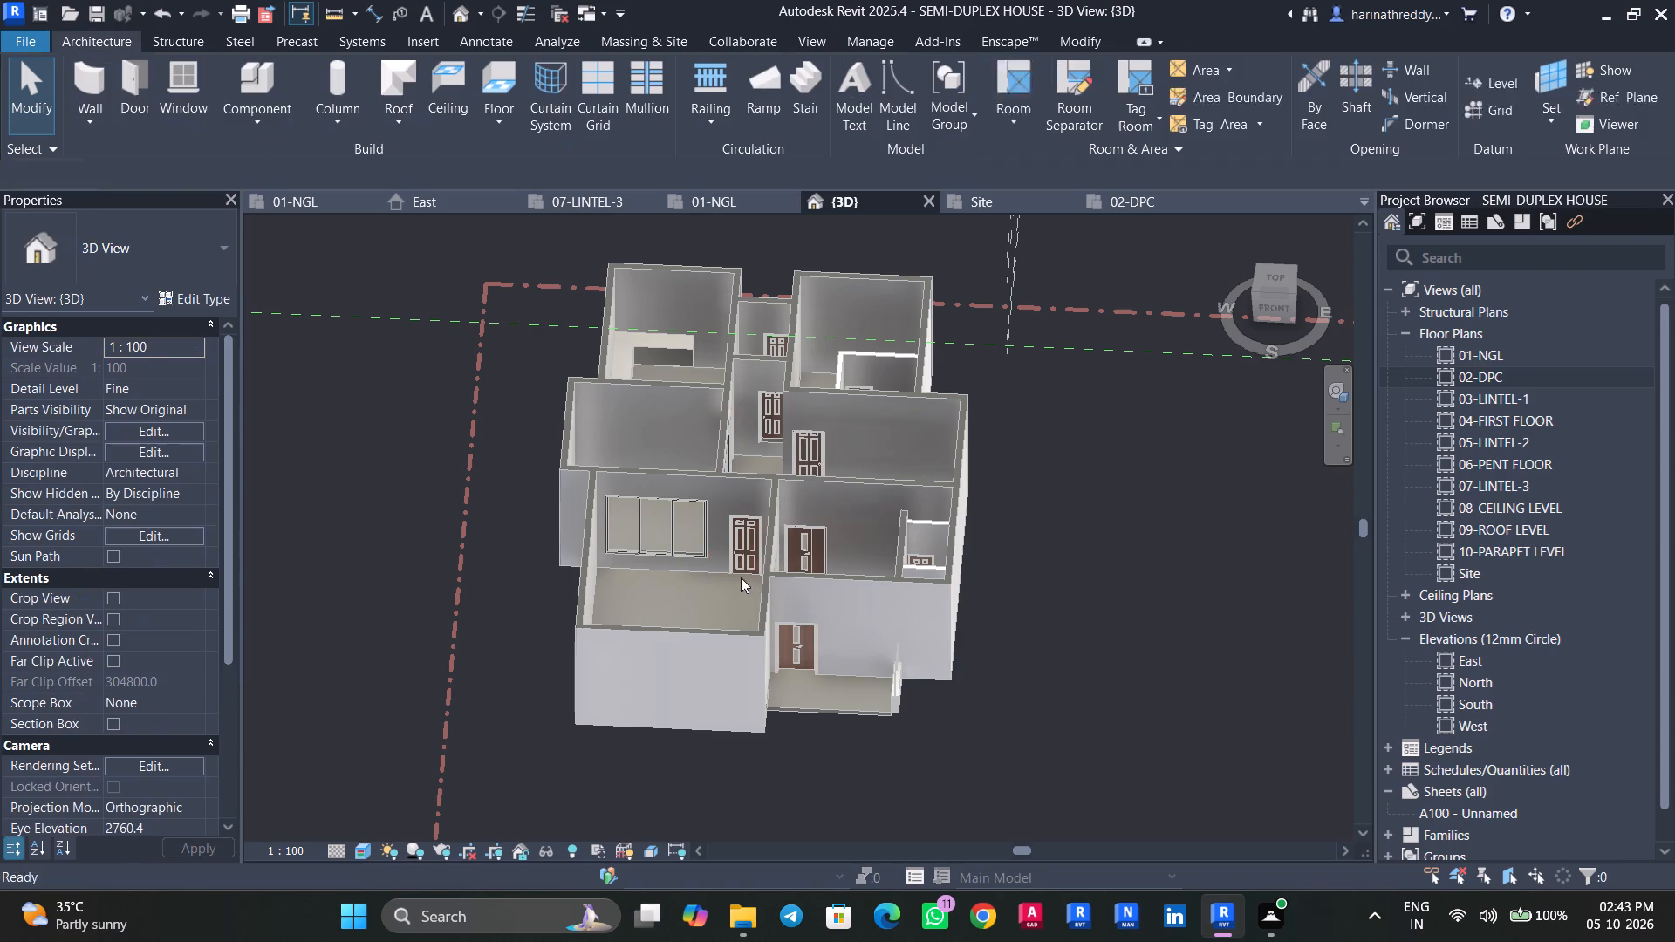
# Select all instances of the D4 three-panel sliding glass door and set their level to 01-NGL.
pyautogui.click(663, 536)
pyautogui.write('SA')
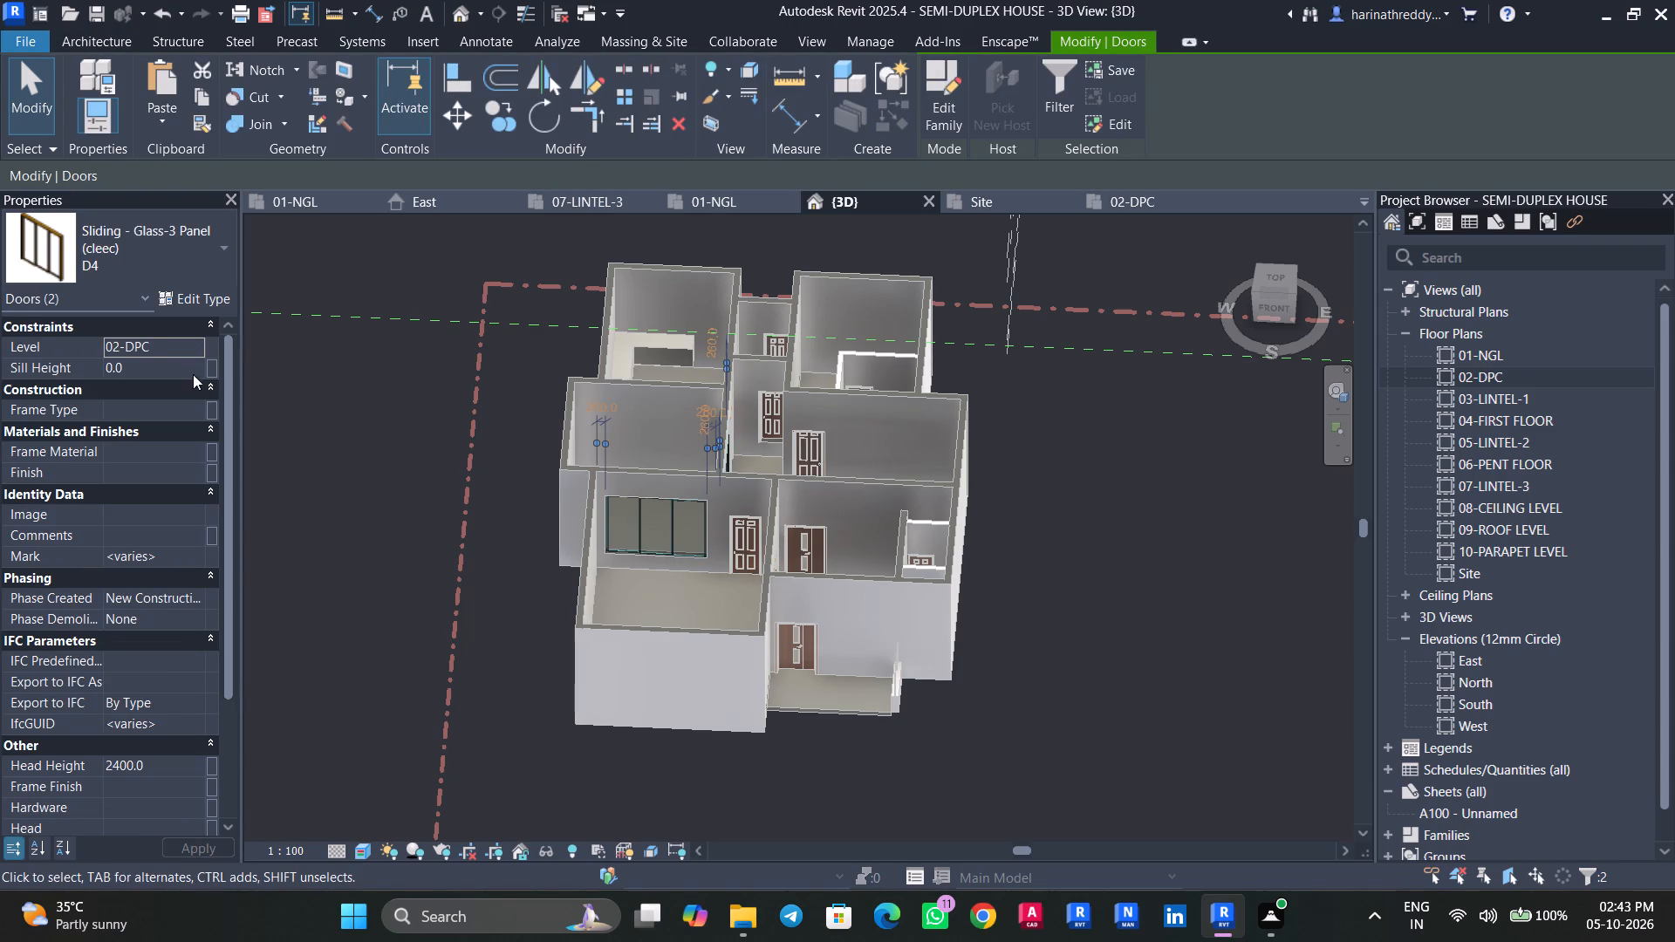
pyautogui.click(195, 347)
pyautogui.click(149, 365)
pyautogui.press('Escape')
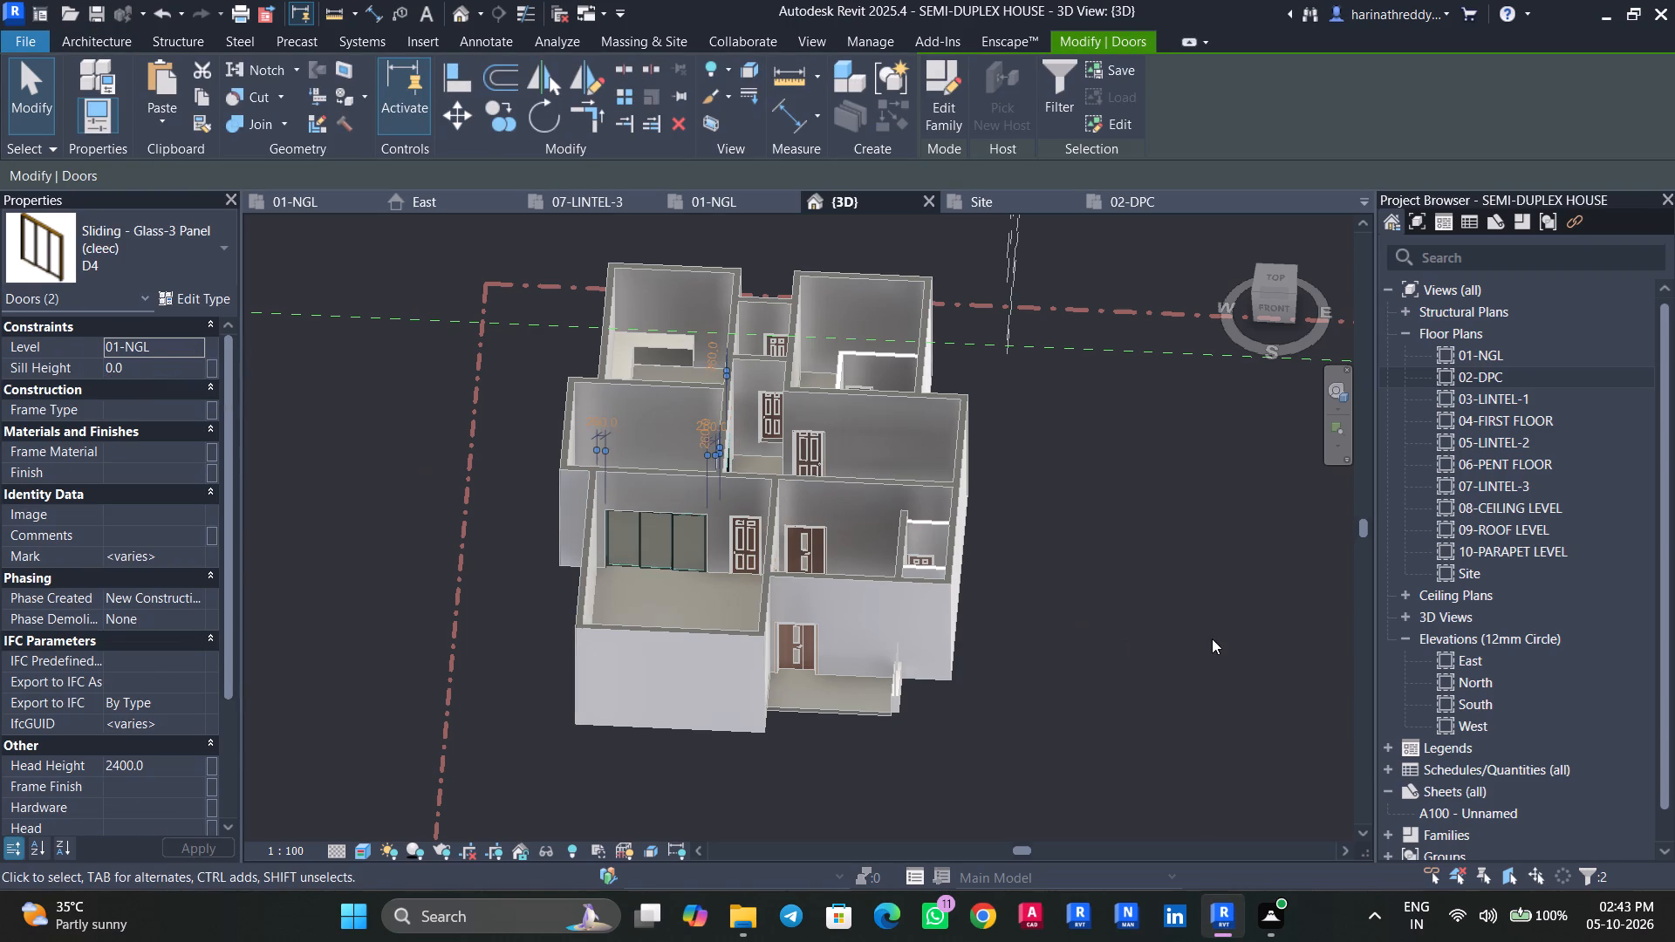
pyautogui.press('Escape')
# Select all instances of the D2 single door, starting from the rear passage door, and set their level to 01-NGL.
pyautogui.scroll(-3, 1172, 665)
pyautogui.keyDown('shift'); pyautogui.moveTo(1170, 669); pyautogui.dragTo(624, 720, button='middle'); pyautogui.keyUp('shift')
pyautogui.scroll(9, 1111, 772)
pyautogui.keyDown('shift'); pyautogui.moveTo(1038, 783); pyautogui.dragTo(969, 773, button='middle'); pyautogui.keyUp('shift')
pyautogui.keyDown('shift'); pyautogui.scroll(1, 968, 773); pyautogui.keyUp('shift')
pyautogui.click(823, 818)
pyautogui.moveTo(865, 807); pyautogui.dragTo(967, 376, button='middle')
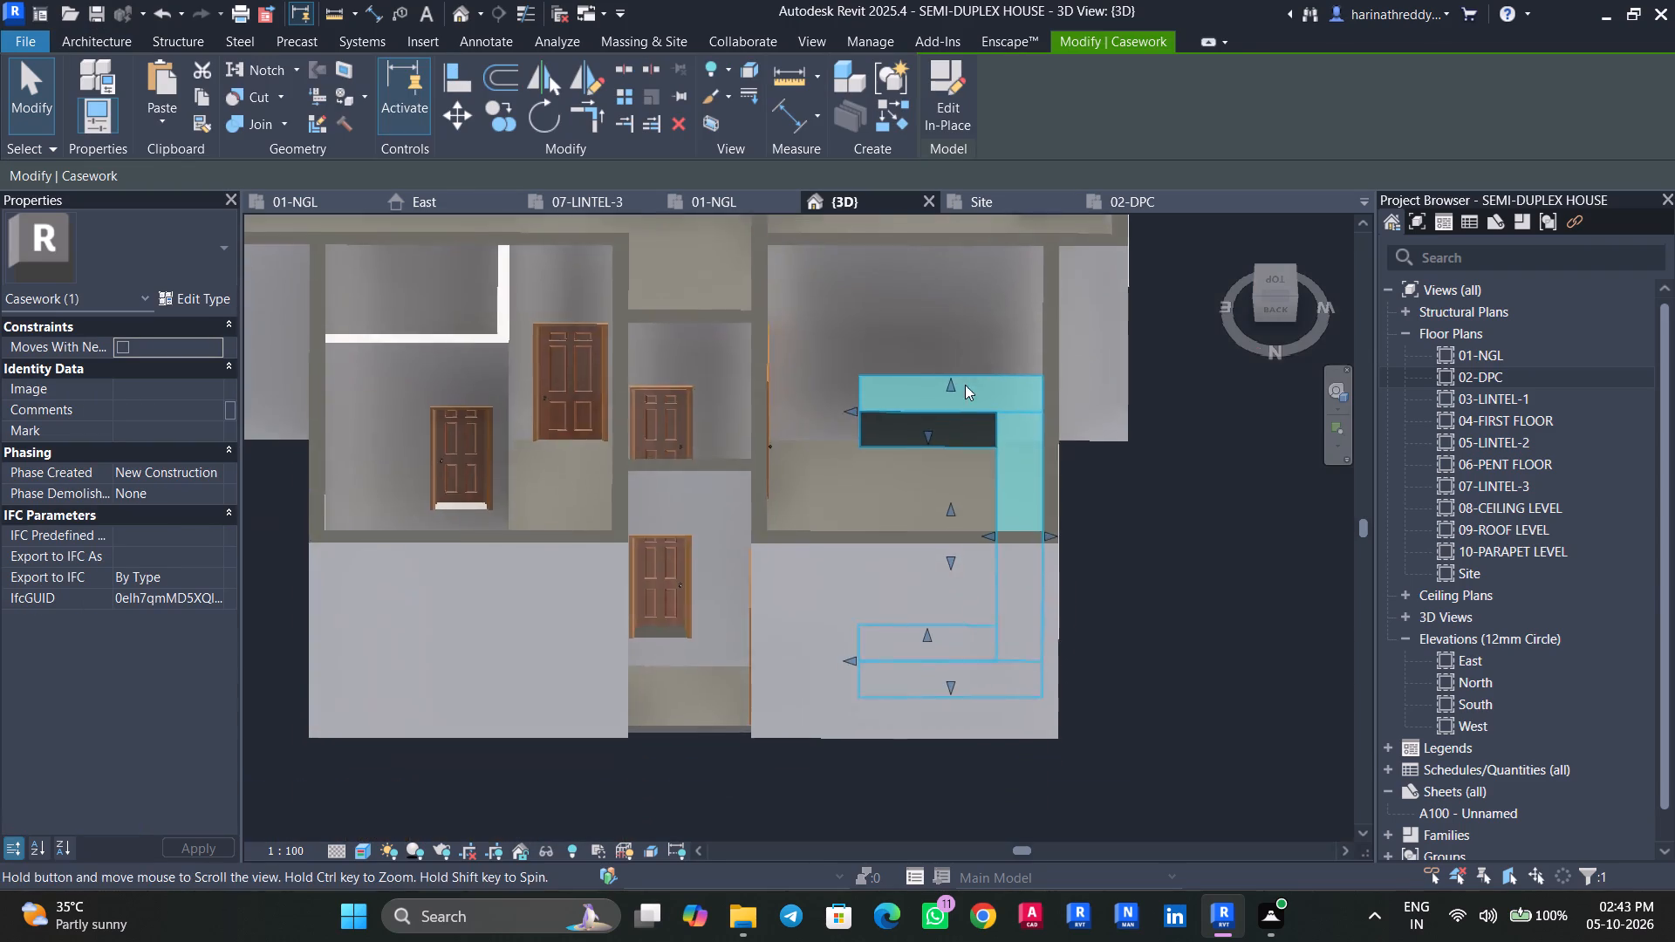
pyautogui.keyDown('shift'); pyautogui.moveTo(950, 502); pyautogui.dragTo(1271, 561, button='middle'); pyautogui.keyUp('shift')
pyautogui.scroll(1, 1271, 560)
pyautogui.press('Escape')
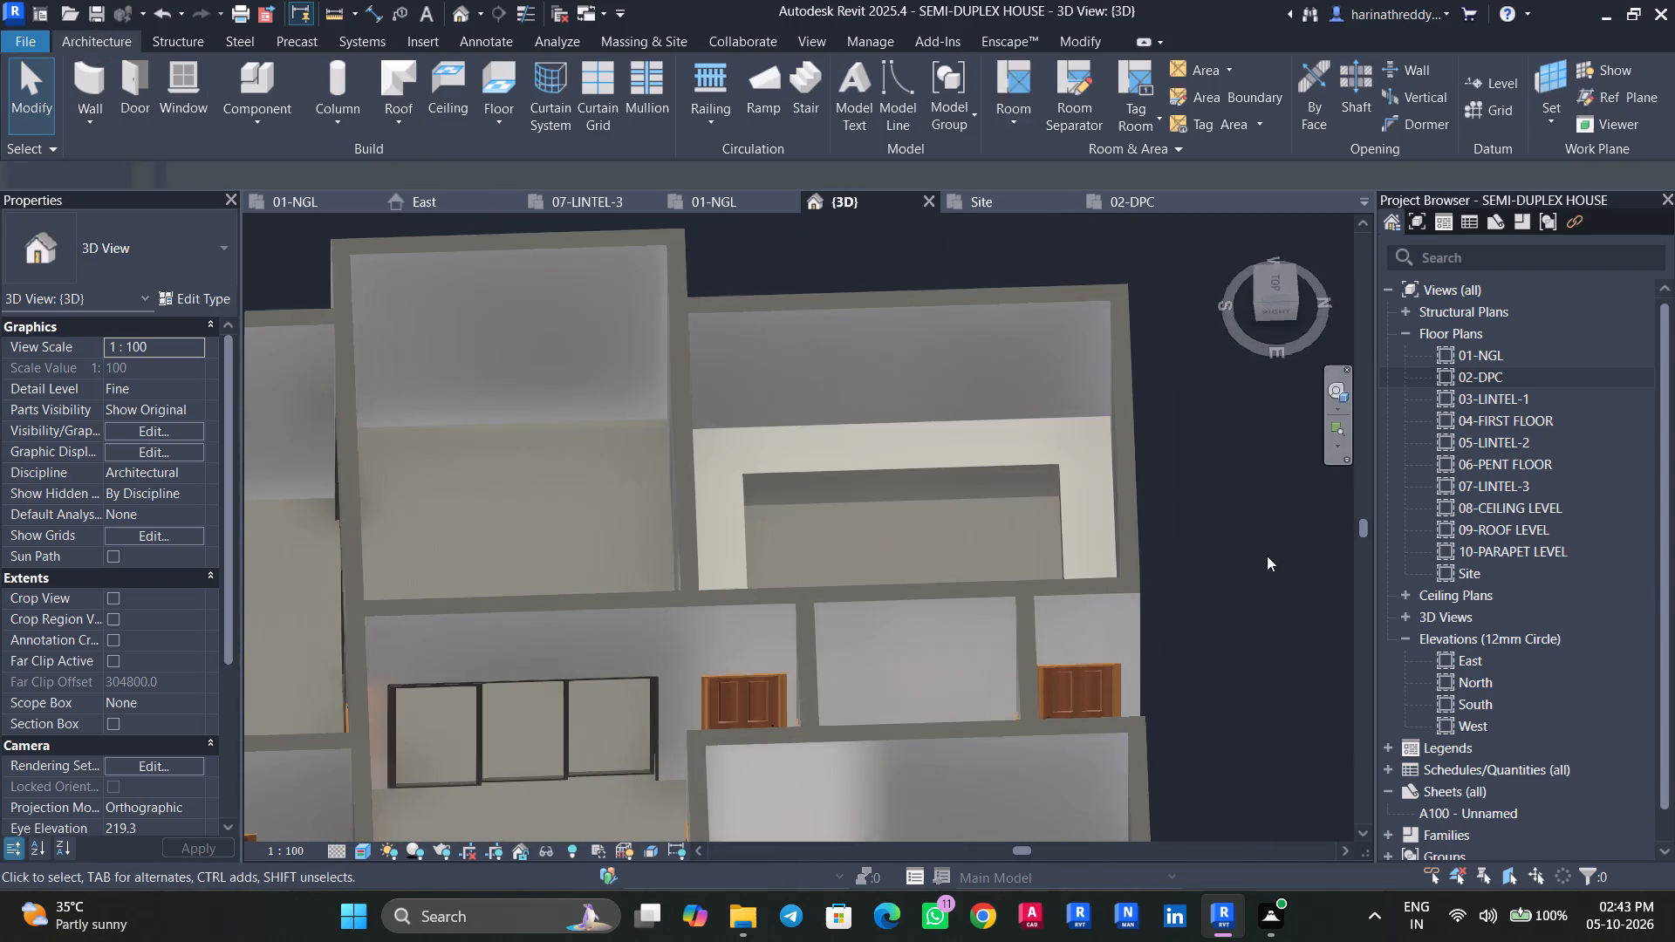
pyautogui.click(1093, 679)
pyautogui.keyDown('shift'); pyautogui.moveTo(1242, 691); pyautogui.dragTo(929, 597, button='middle'); pyautogui.keyUp('shift')
pyautogui.press('Escape')
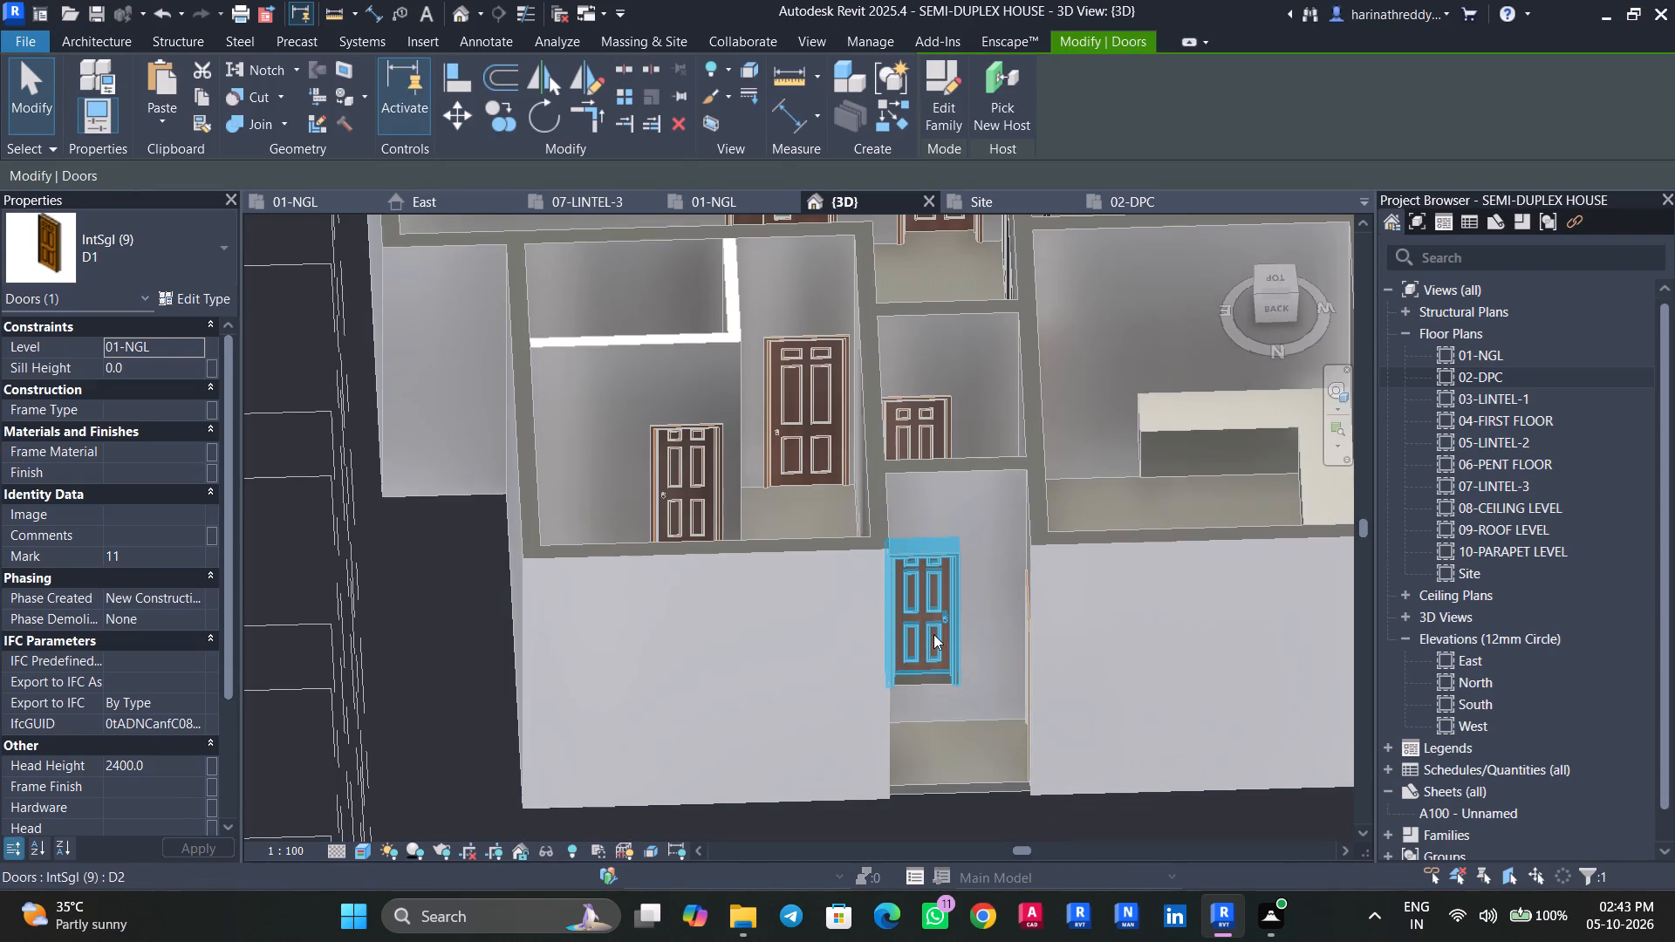
pyautogui.click(938, 634)
pyautogui.press('s')
pyautogui.press('a')
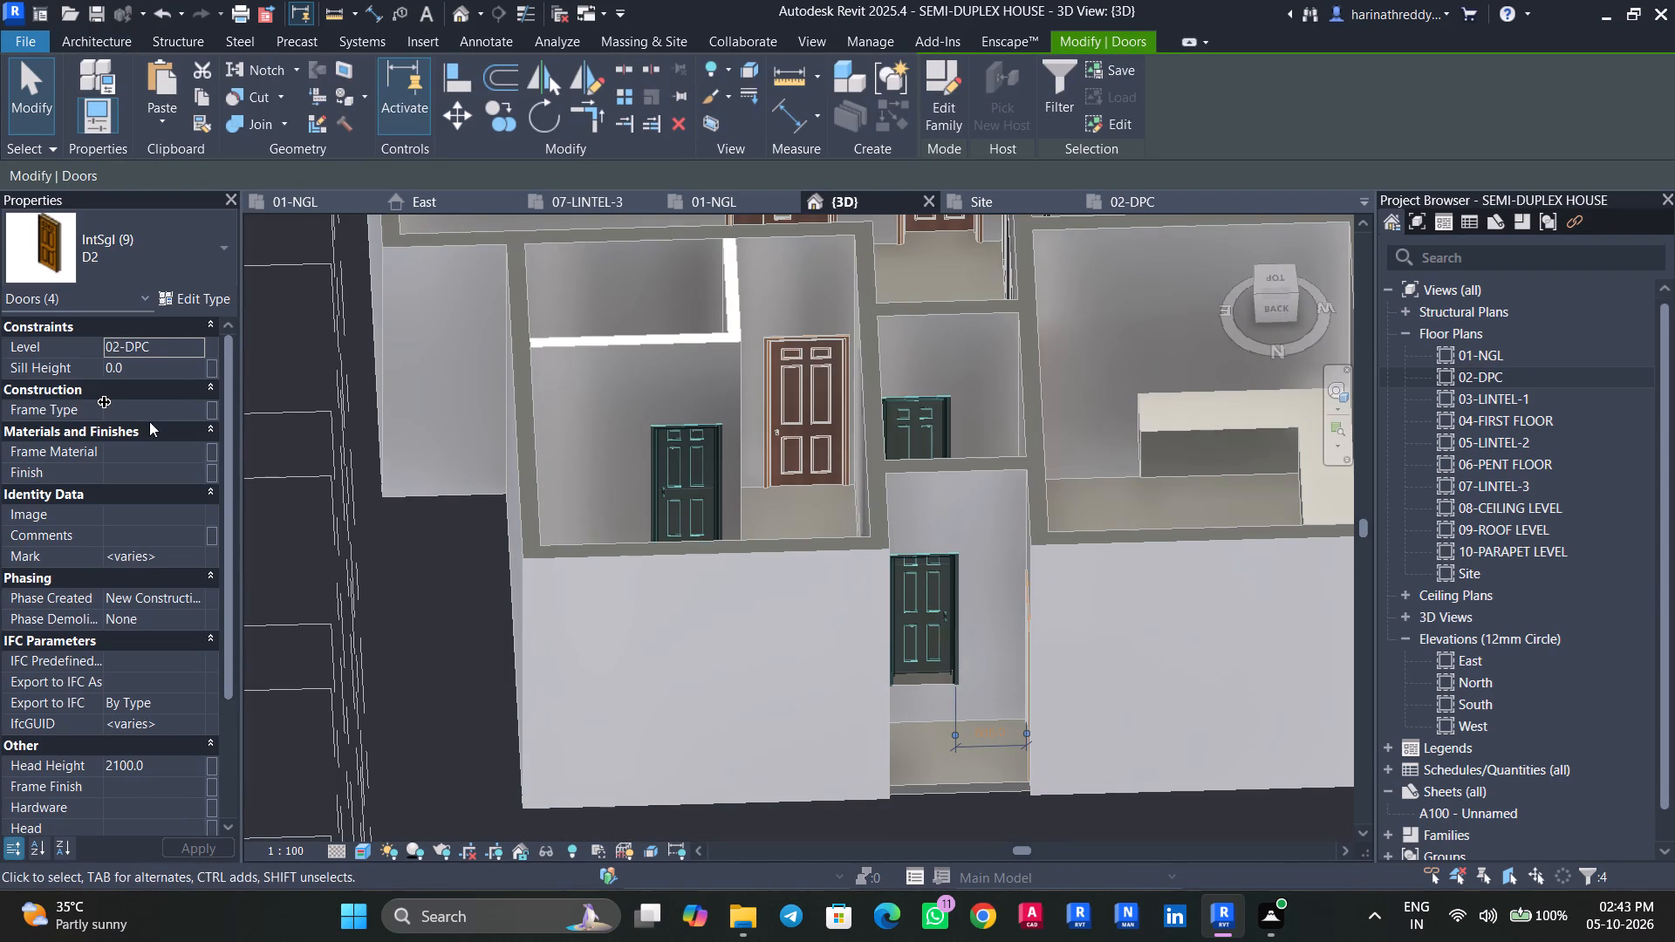
pyautogui.click(188, 350)
pyautogui.click(144, 365)
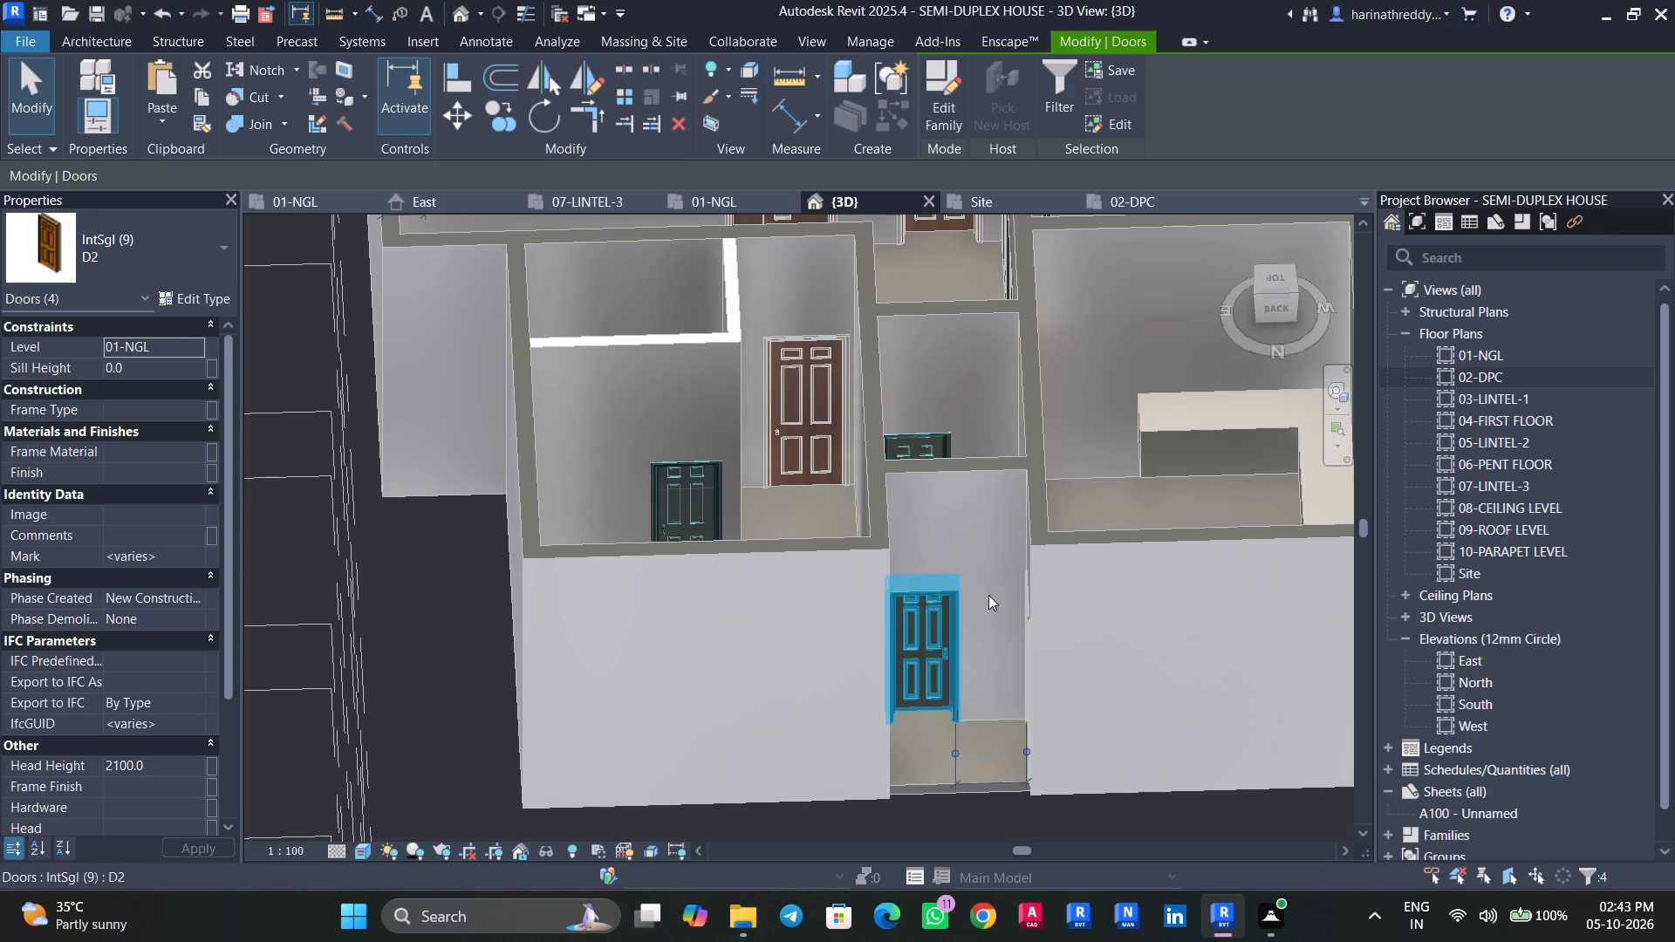
pyautogui.press('Escape')
pyautogui.press('Escape')
# Check how the doors sit relative to the floor around the whole house in 3D.
pyautogui.scroll(-3, 958, 650)
pyautogui.keyDown('shift'); pyautogui.moveTo(969, 672); pyautogui.dragTo(1149, 805, button='middle'); pyautogui.keyUp('shift')
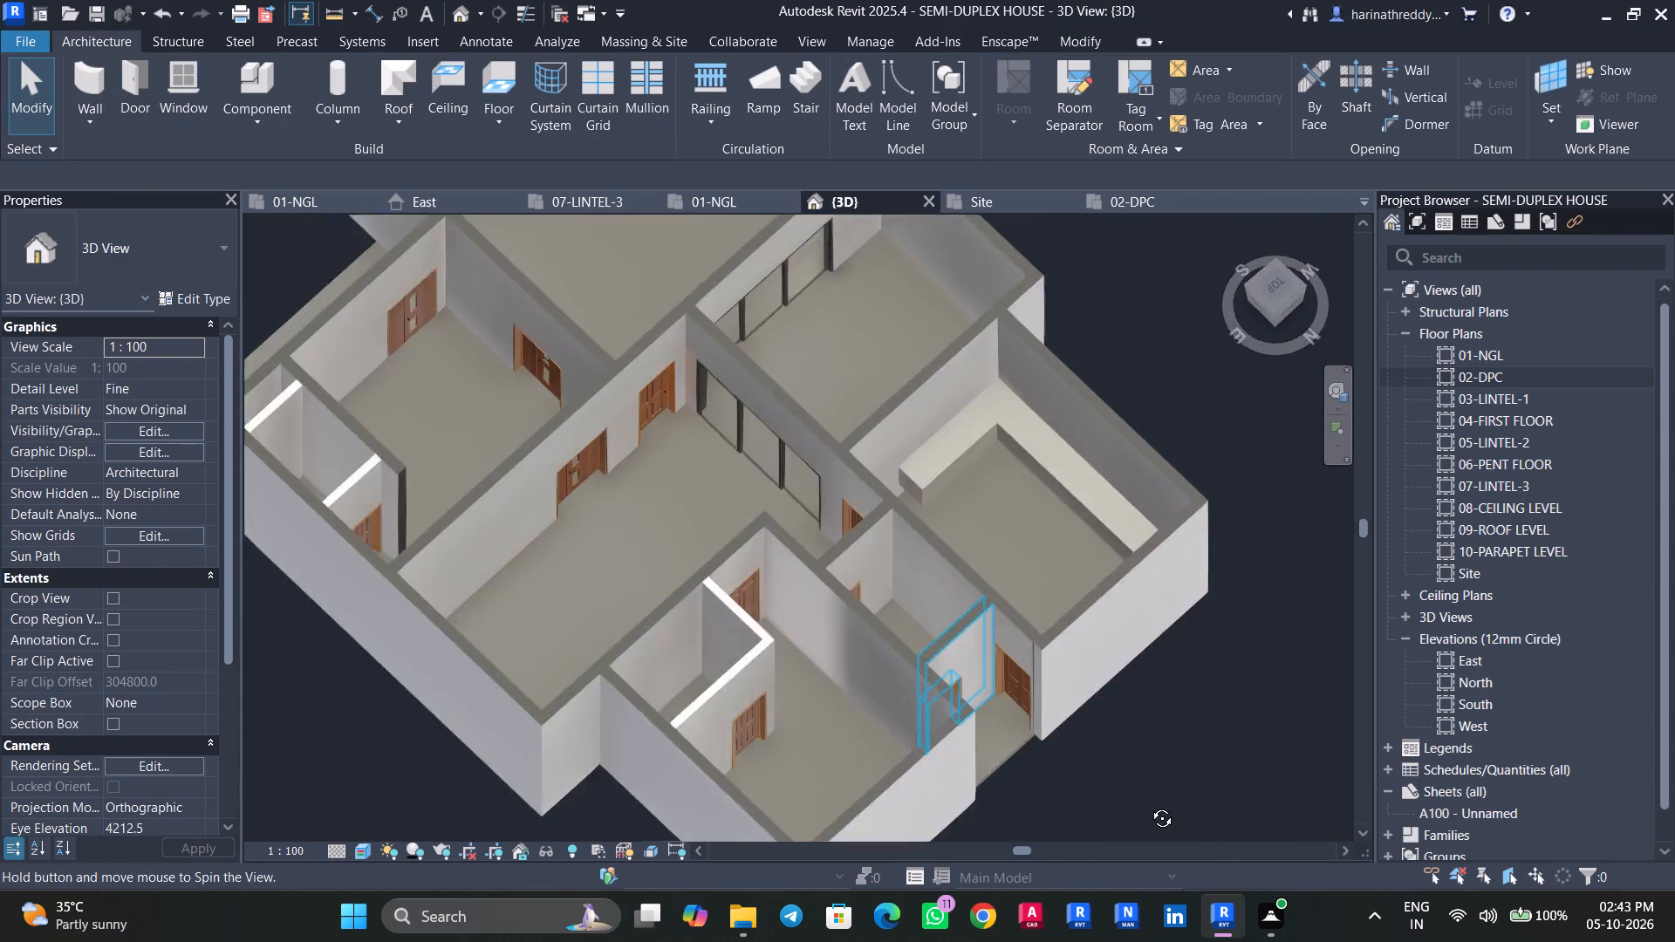
pyautogui.keyDown('shift'); pyautogui.moveTo(1149, 805); pyautogui.dragTo(1172, 805, button='middle'); pyautogui.keyUp('shift')
pyautogui.keyDown('shift'); pyautogui.scroll(1, 631, 597); pyautogui.keyUp('shift')
pyautogui.keyDown('shift'); pyautogui.moveTo(631, 597); pyautogui.dragTo(892, 495, button='middle'); pyautogui.keyUp('shift')
pyautogui.moveTo(919, 575); pyautogui.dragTo(766, 0, button='middle')
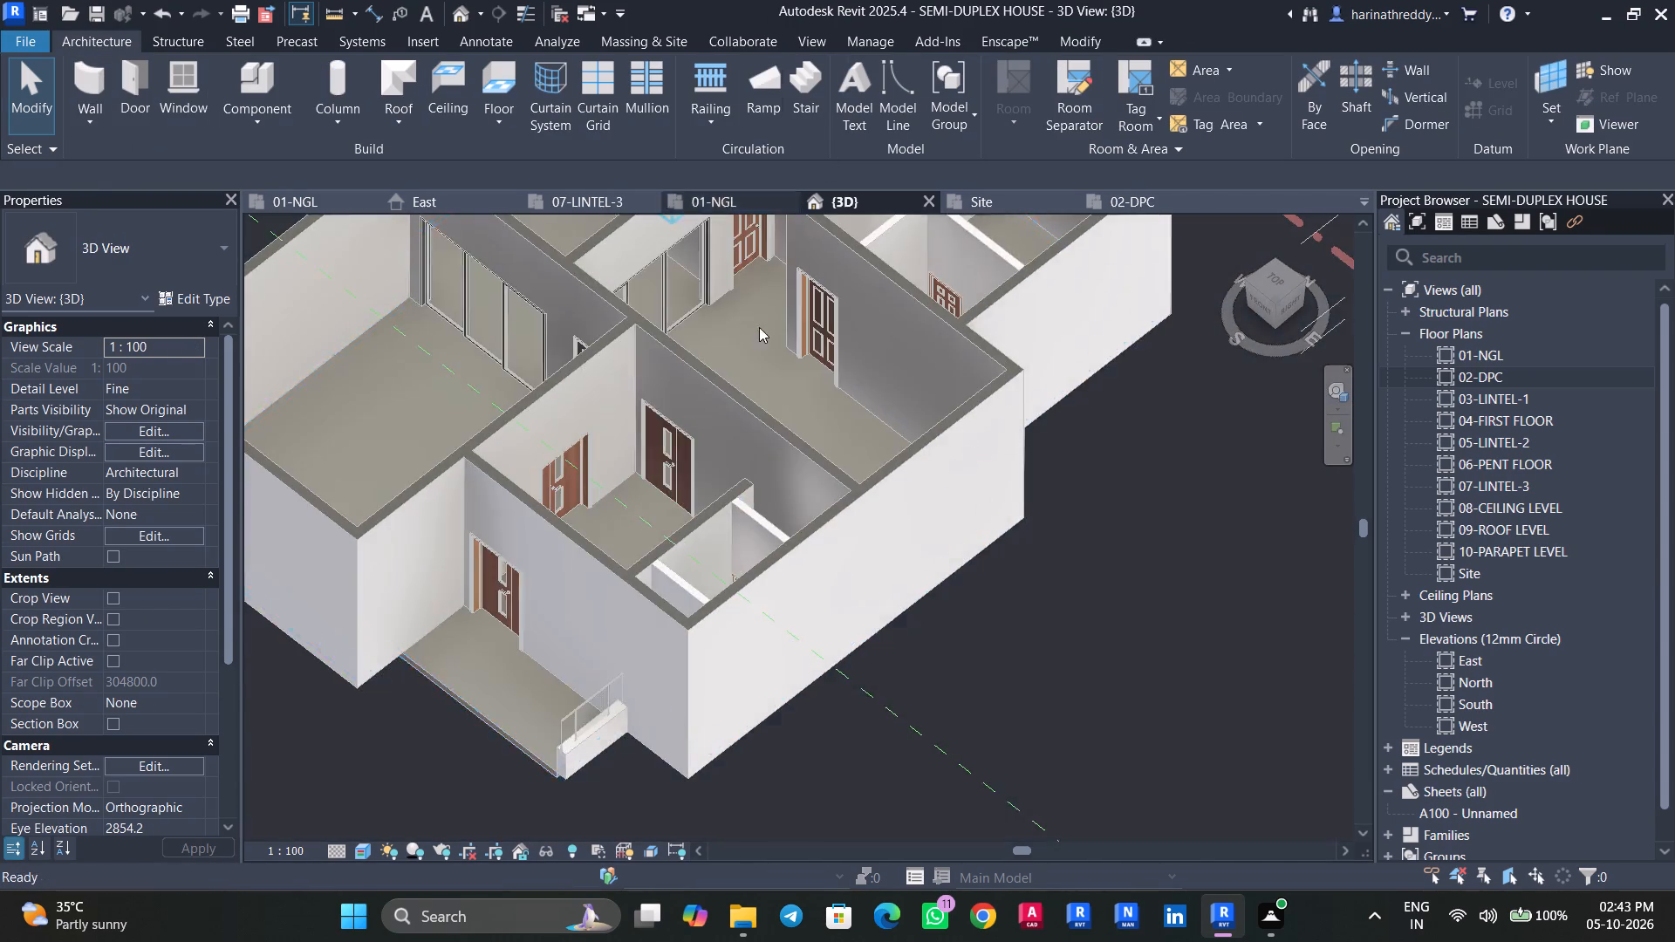
pyautogui.scroll(-7, 733, 419)
pyautogui.keyDown('shift'); pyautogui.moveTo(744, 546); pyautogui.dragTo(817, 413, button='middle'); pyautogui.keyUp('shift')
pyautogui.scroll(5, 762, 419)
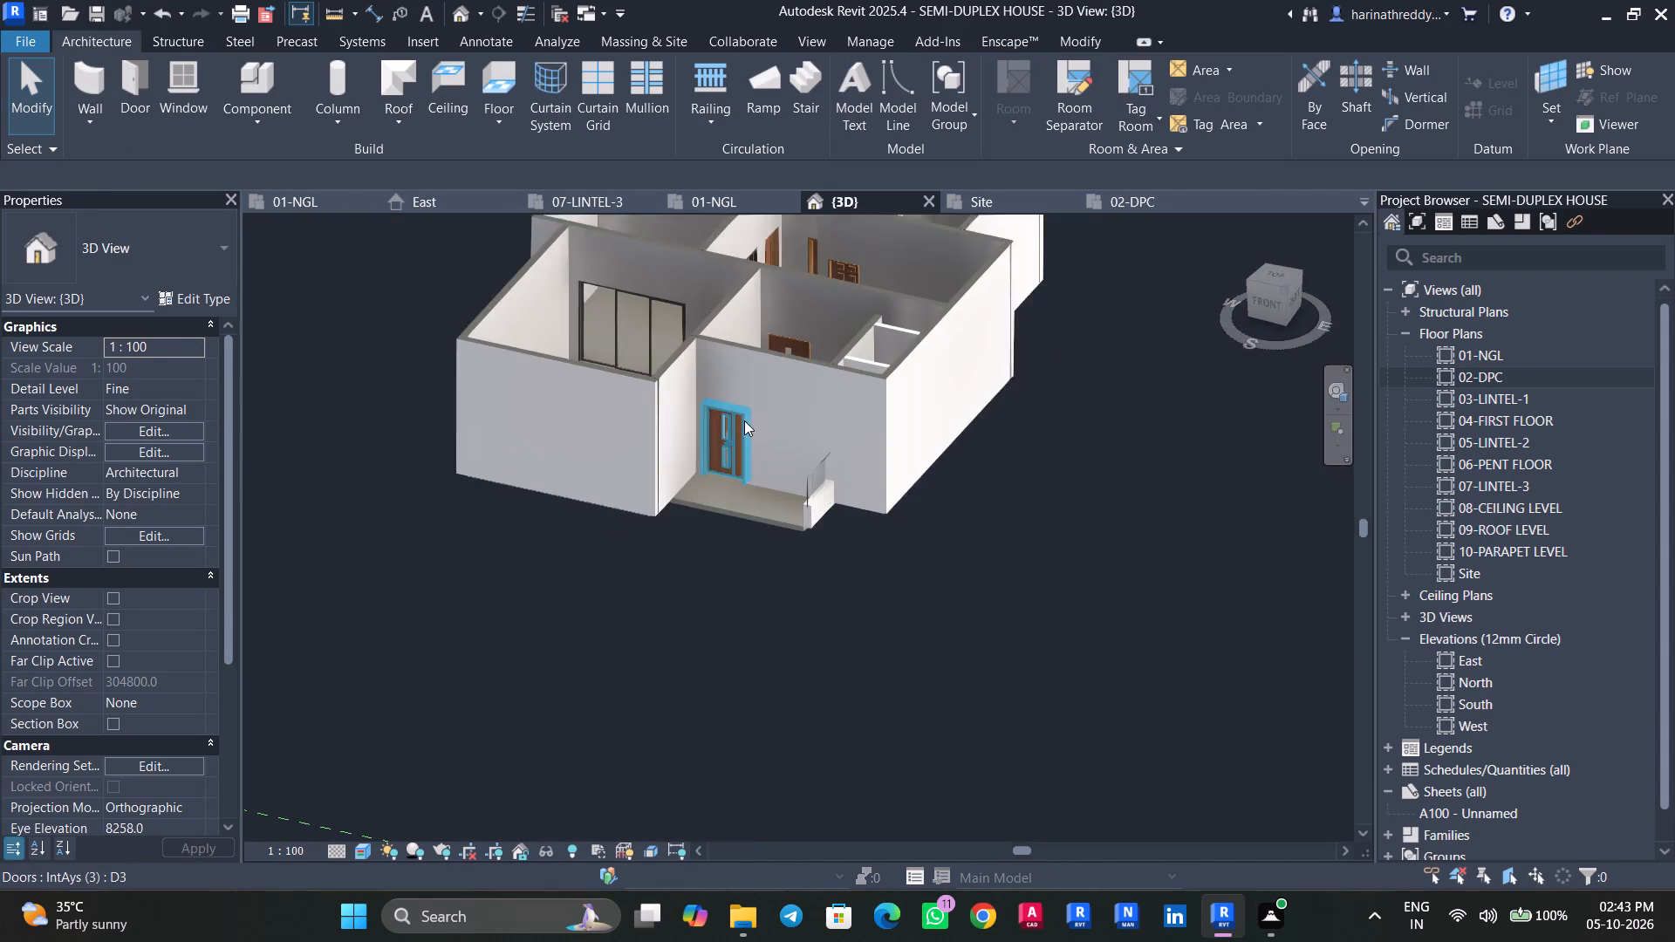
pyautogui.scroll(-8, 611, 518)
pyautogui.scroll(1, 612, 502)
pyautogui.scroll(-1, 612, 503)
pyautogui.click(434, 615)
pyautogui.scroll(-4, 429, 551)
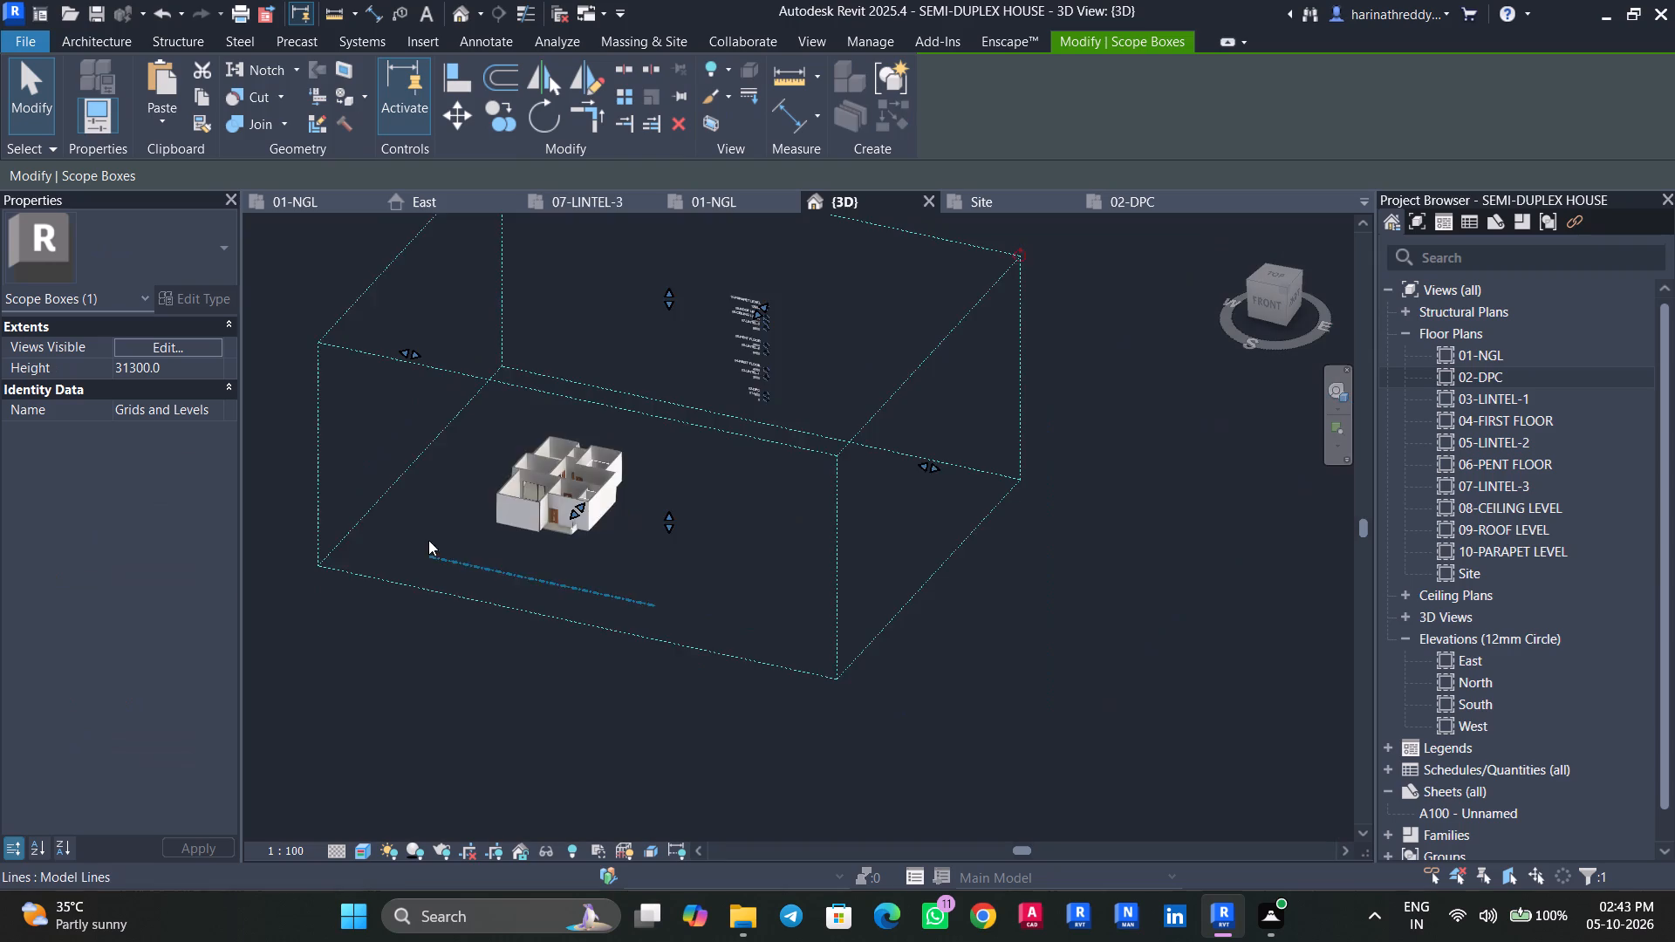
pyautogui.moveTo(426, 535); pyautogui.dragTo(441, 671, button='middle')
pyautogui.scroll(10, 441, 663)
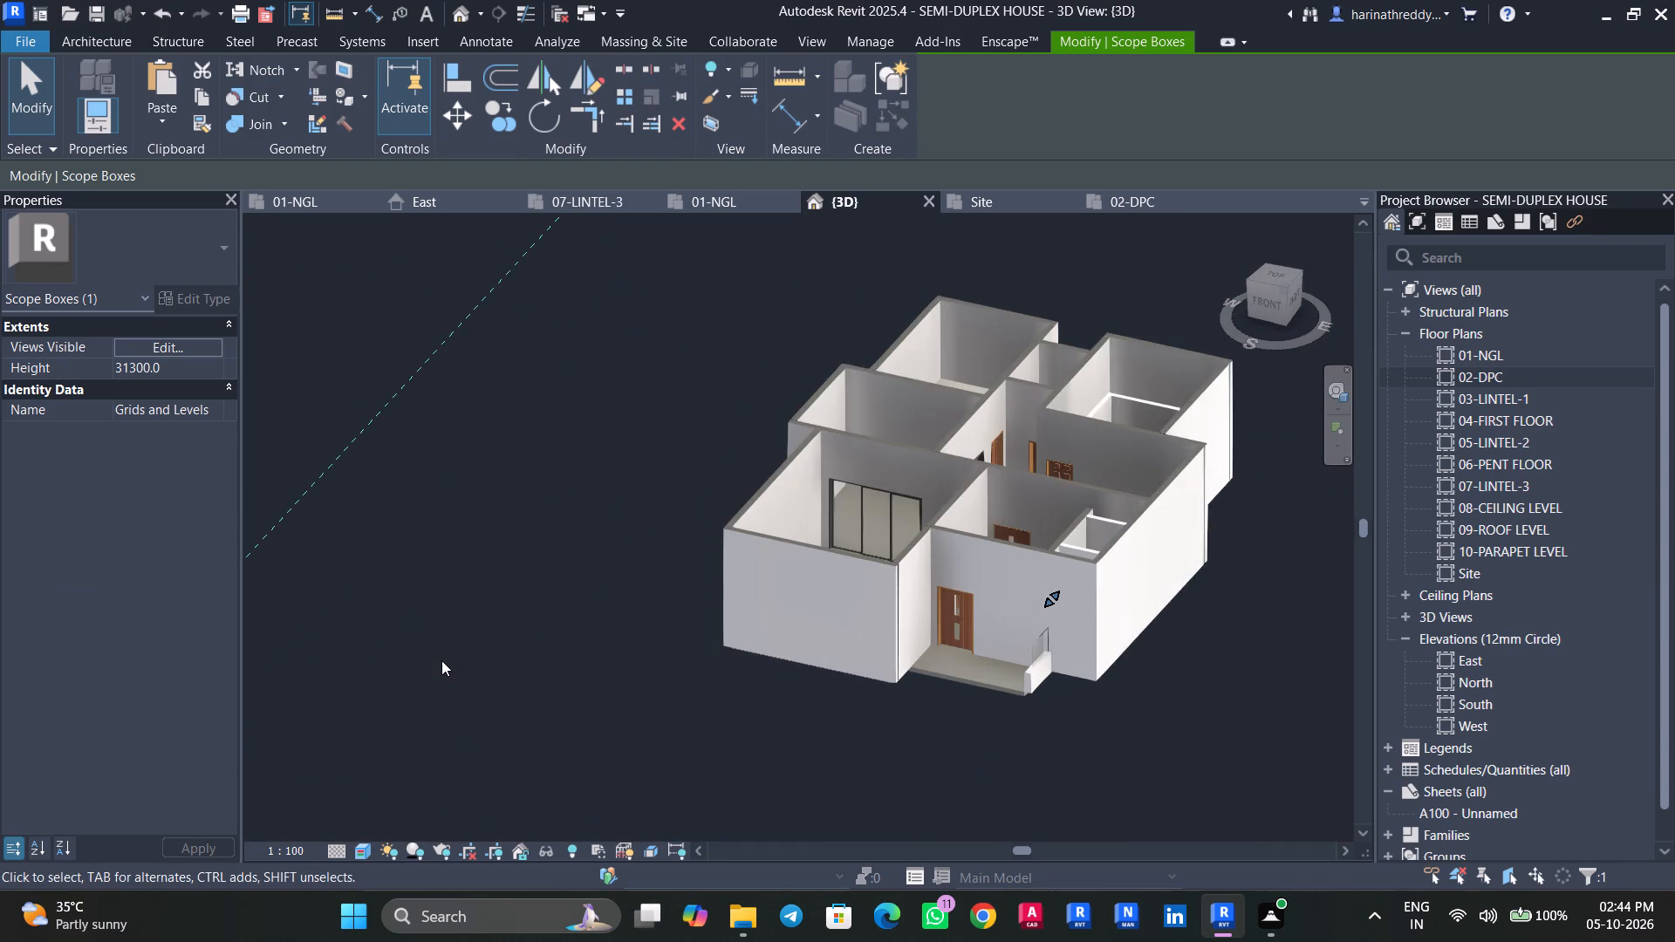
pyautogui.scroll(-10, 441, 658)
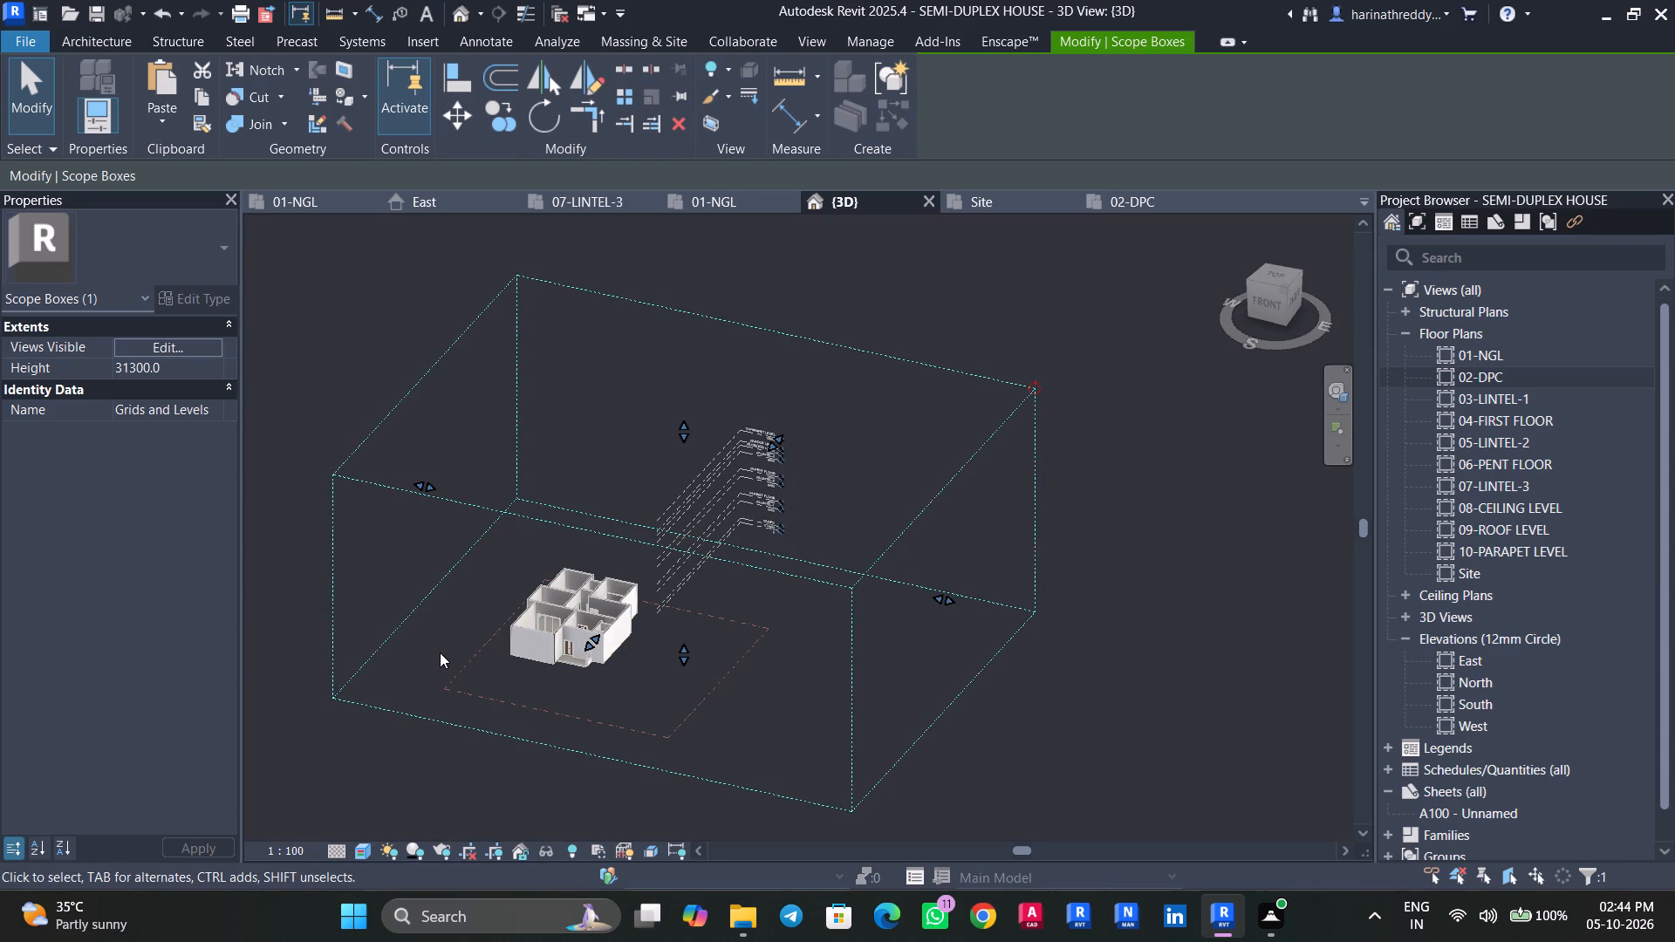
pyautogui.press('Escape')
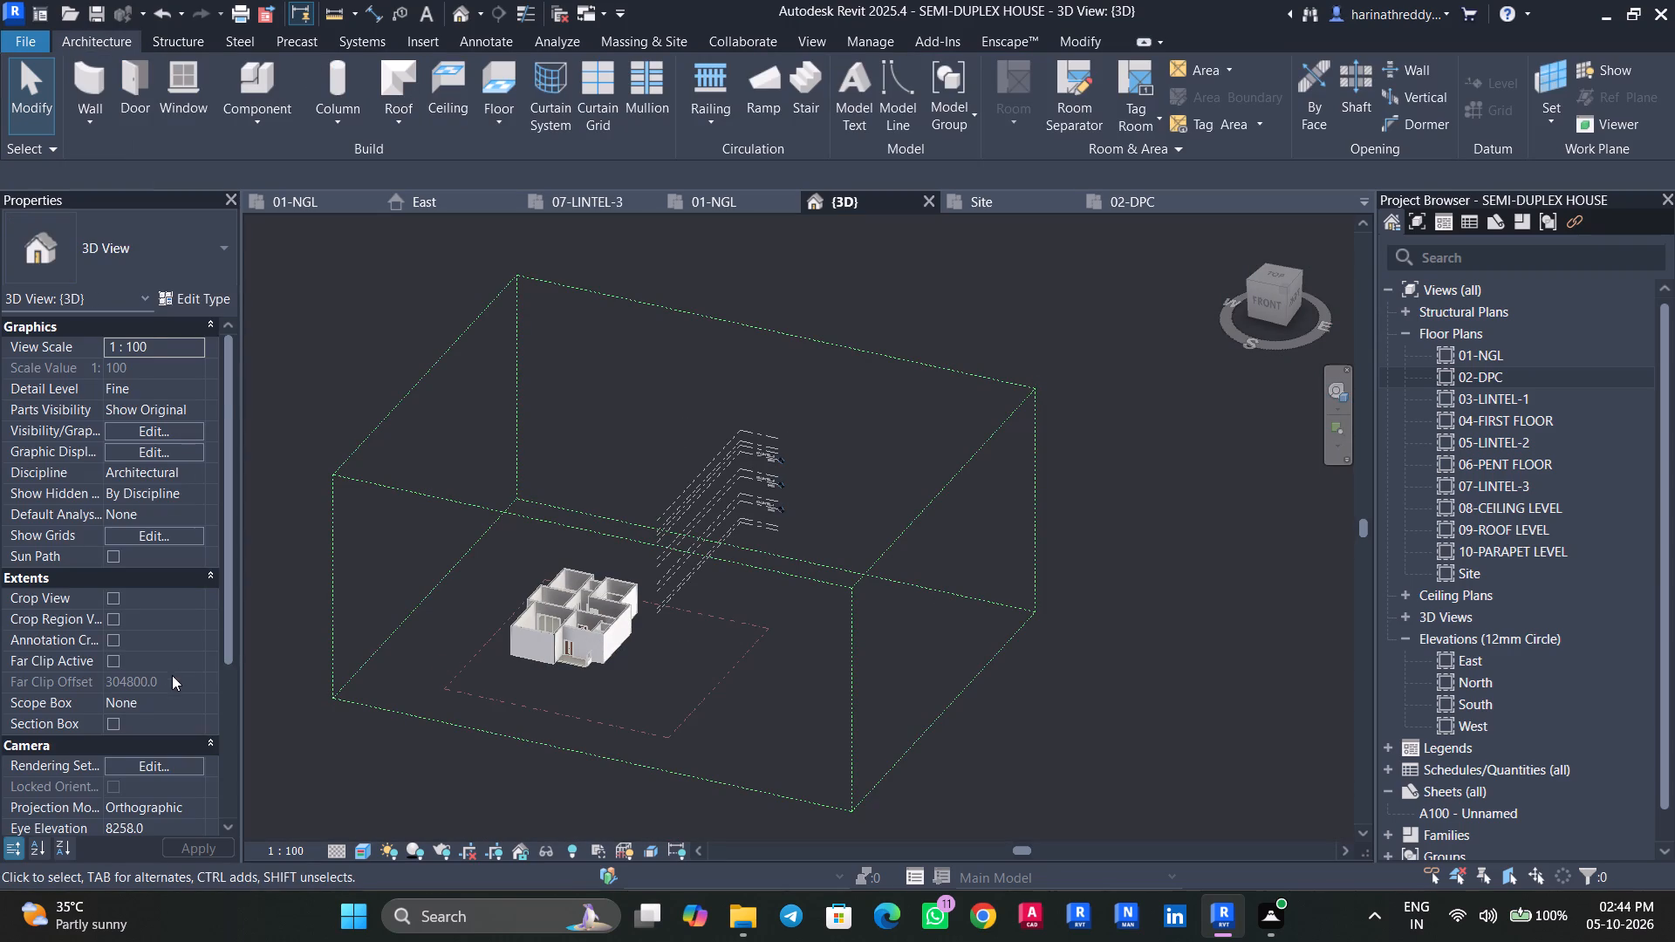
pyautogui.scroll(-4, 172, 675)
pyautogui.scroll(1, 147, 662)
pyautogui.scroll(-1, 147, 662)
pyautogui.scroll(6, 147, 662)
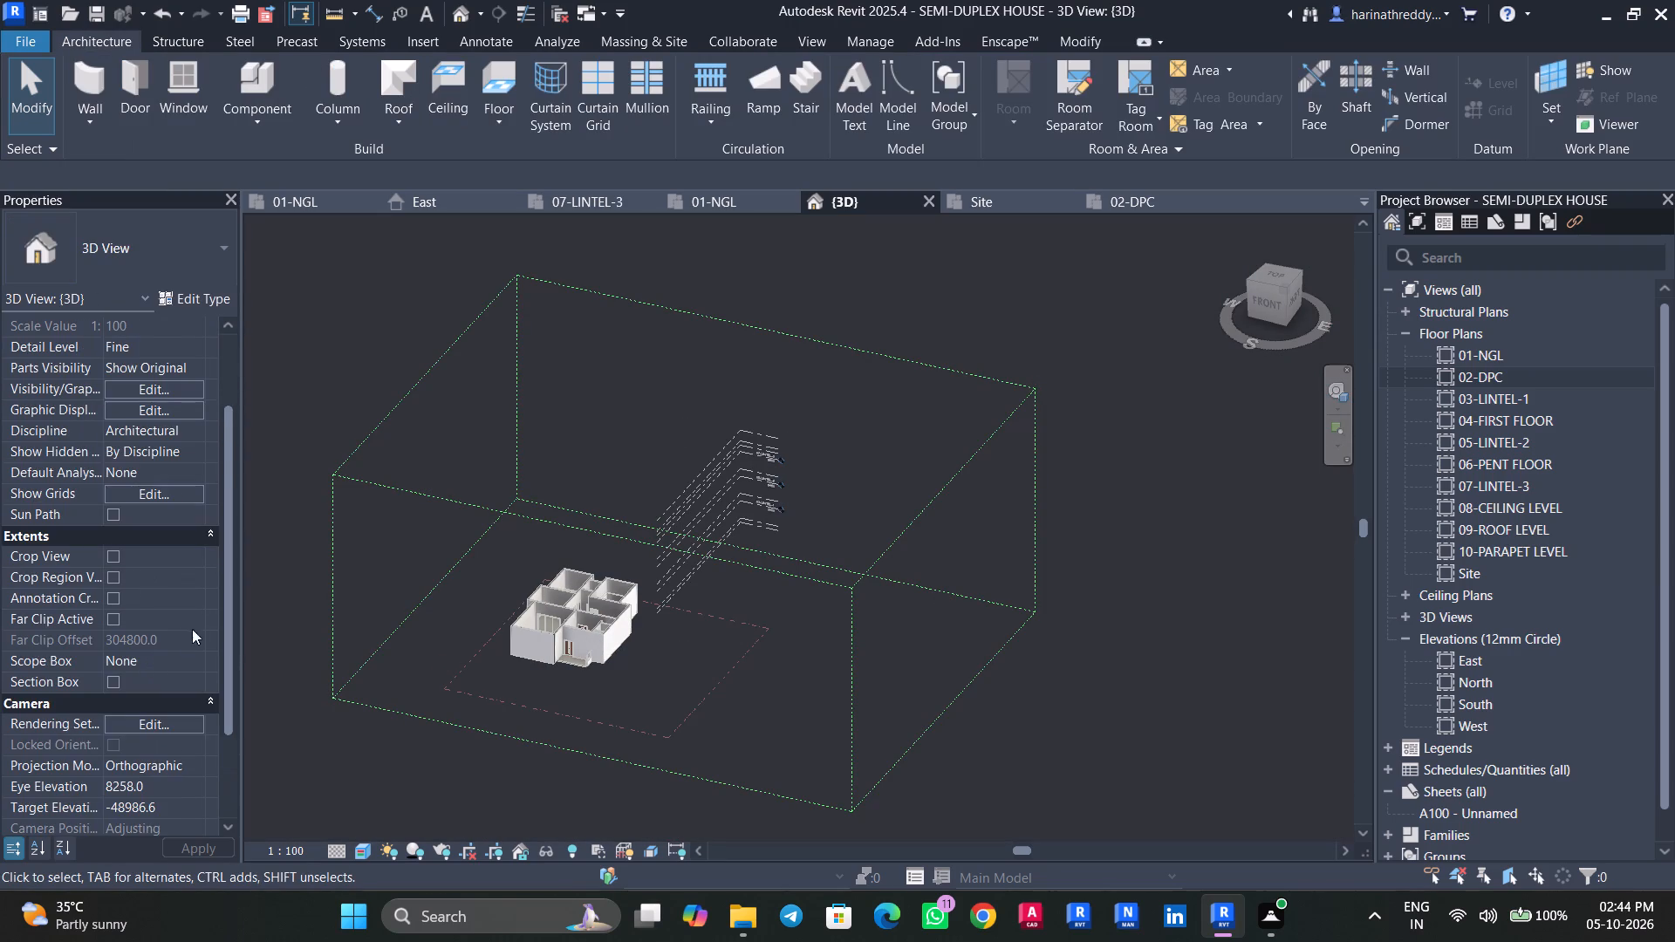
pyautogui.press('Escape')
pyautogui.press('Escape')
# Inspect the sit-out's entrance door, low wall and railing, plus the exterior walls and interior doors, from several angles in 3D.
pyautogui.scroll(14, 567, 633)
pyautogui.keyDown('shift'); pyautogui.moveTo(470, 577); pyautogui.dragTo(468, 592, button='middle'); pyautogui.keyUp('shift')
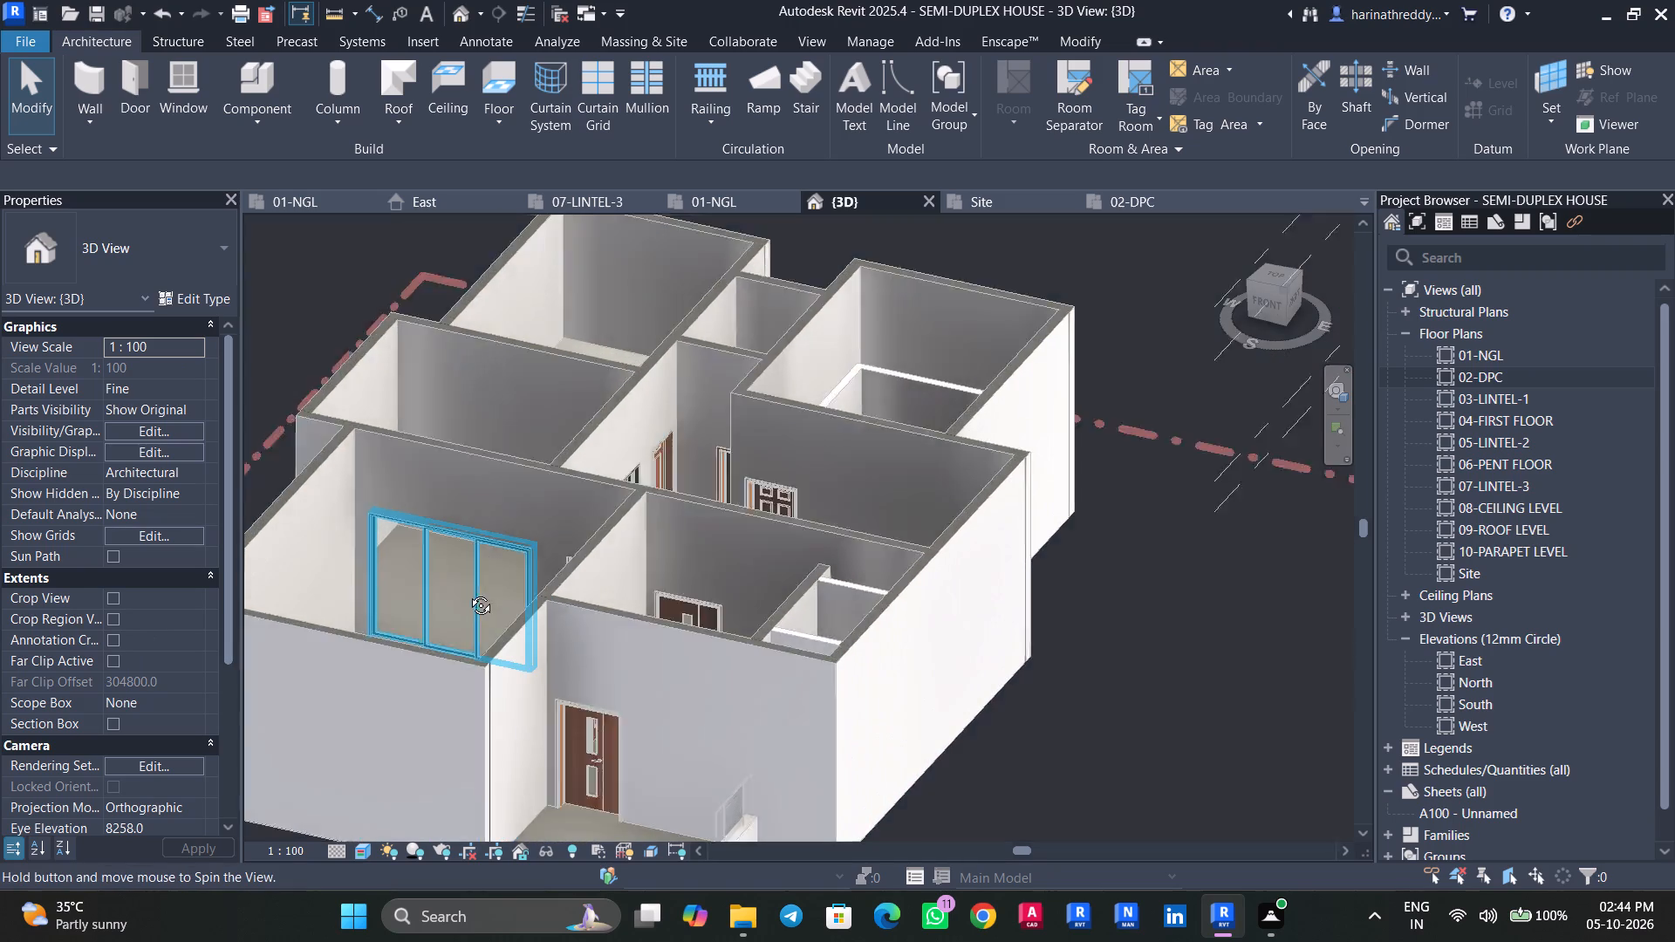
pyautogui.keyDown('shift'); pyautogui.moveTo(468, 592); pyautogui.dragTo(498, 526, button='middle'); pyautogui.keyUp('shift')
pyautogui.scroll(9, 681, 707)
pyautogui.moveTo(633, 732); pyautogui.dragTo(452, 581, button='middle')
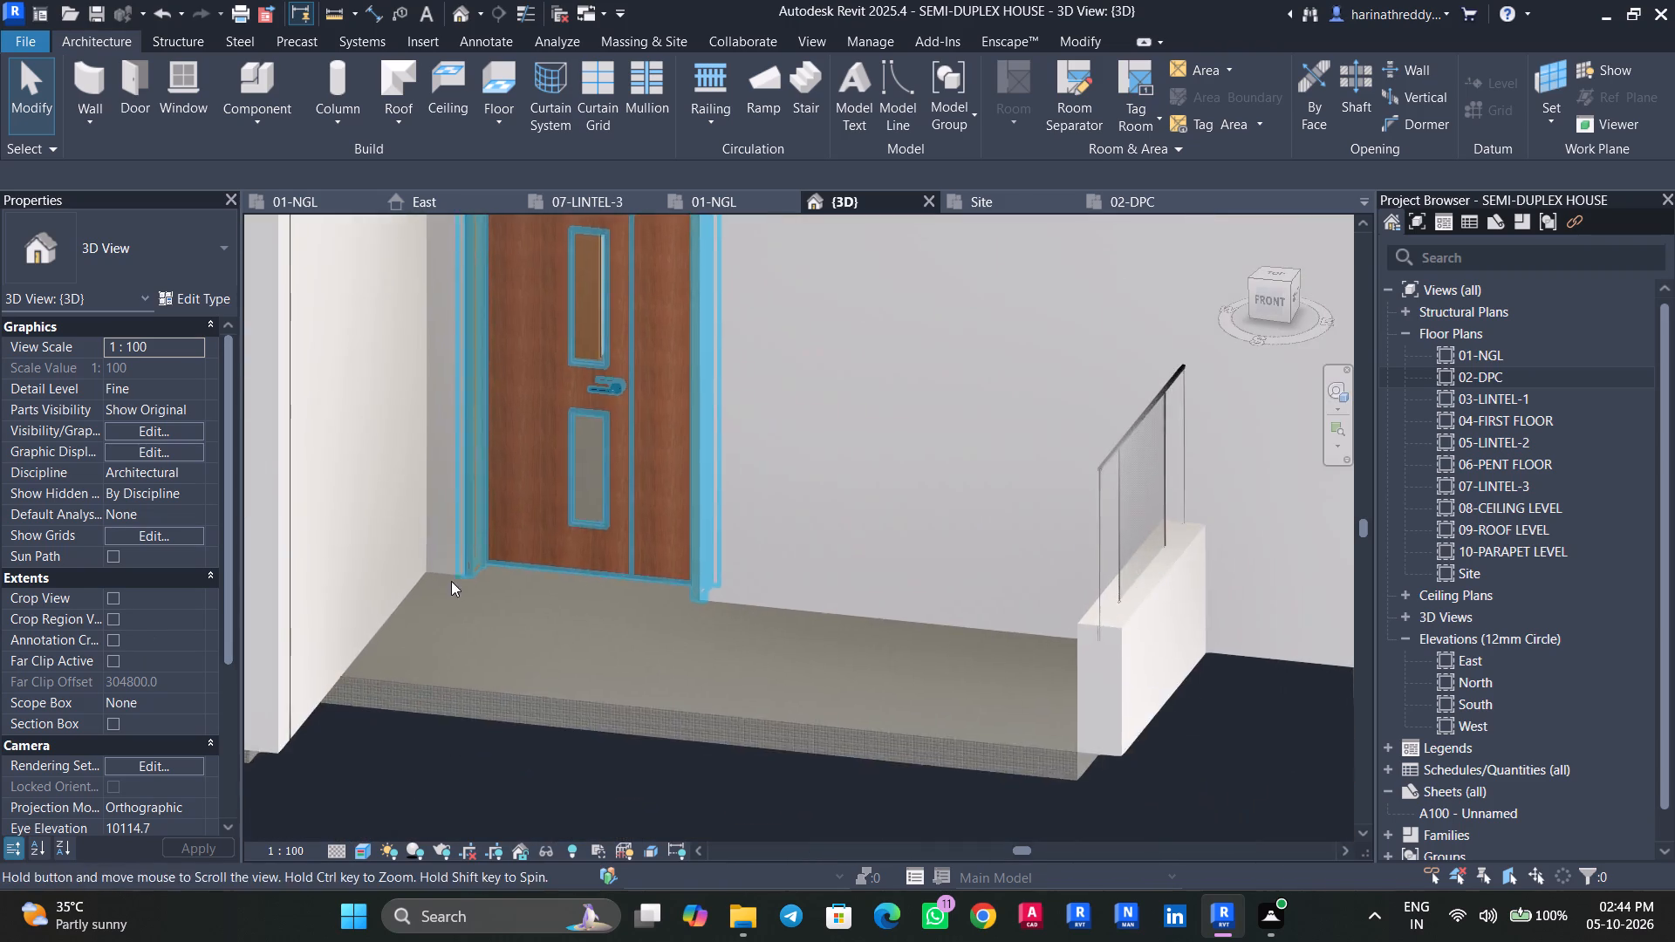
pyautogui.scroll(-3, 450, 588)
pyautogui.scroll(1, 462, 604)
pyautogui.keyDown('shift'); pyautogui.moveTo(783, 703); pyautogui.dragTo(657, 712, button='middle'); pyautogui.keyUp('shift')
pyautogui.scroll(-12, 655, 708)
pyautogui.keyDown('shift'); pyautogui.moveTo(652, 701); pyautogui.dragTo(795, 481, button='middle'); pyautogui.keyUp('shift')
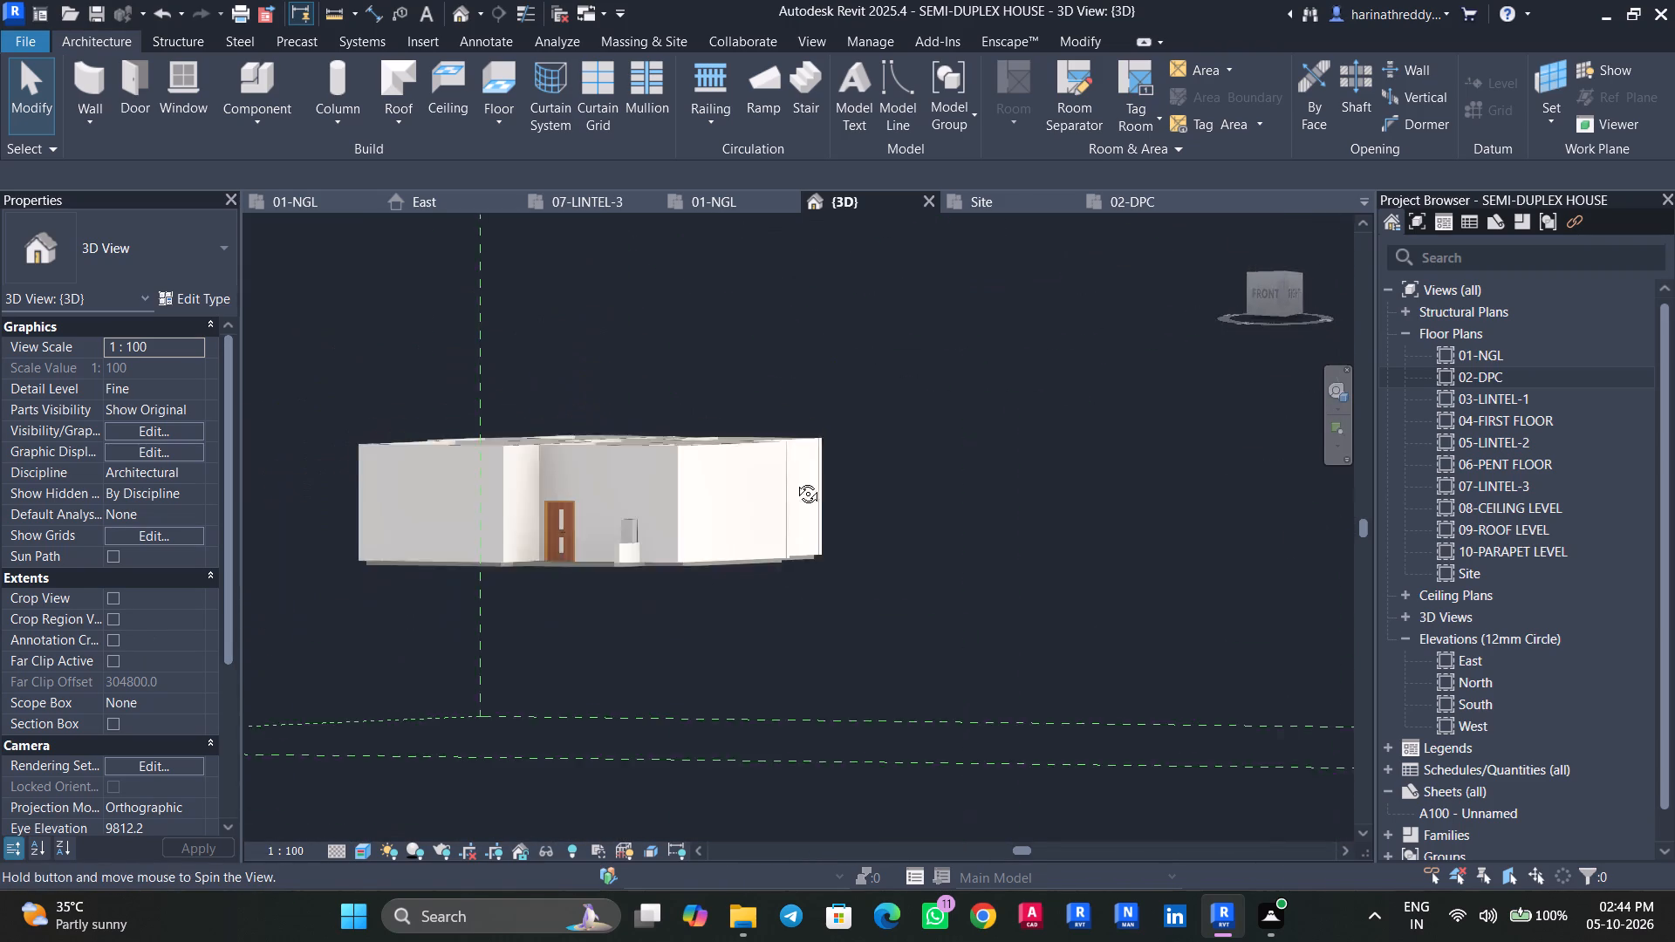
pyautogui.keyDown('shift'); pyautogui.moveTo(795, 481); pyautogui.dragTo(876, 373, button='middle'); pyautogui.keyUp('shift')
pyautogui.scroll(10, 716, 335)
pyautogui.keyDown('shift'); pyautogui.moveTo(700, 405); pyautogui.dragTo(807, 481, button='middle'); pyautogui.keyUp('shift')
pyautogui.scroll(1, 807, 484)
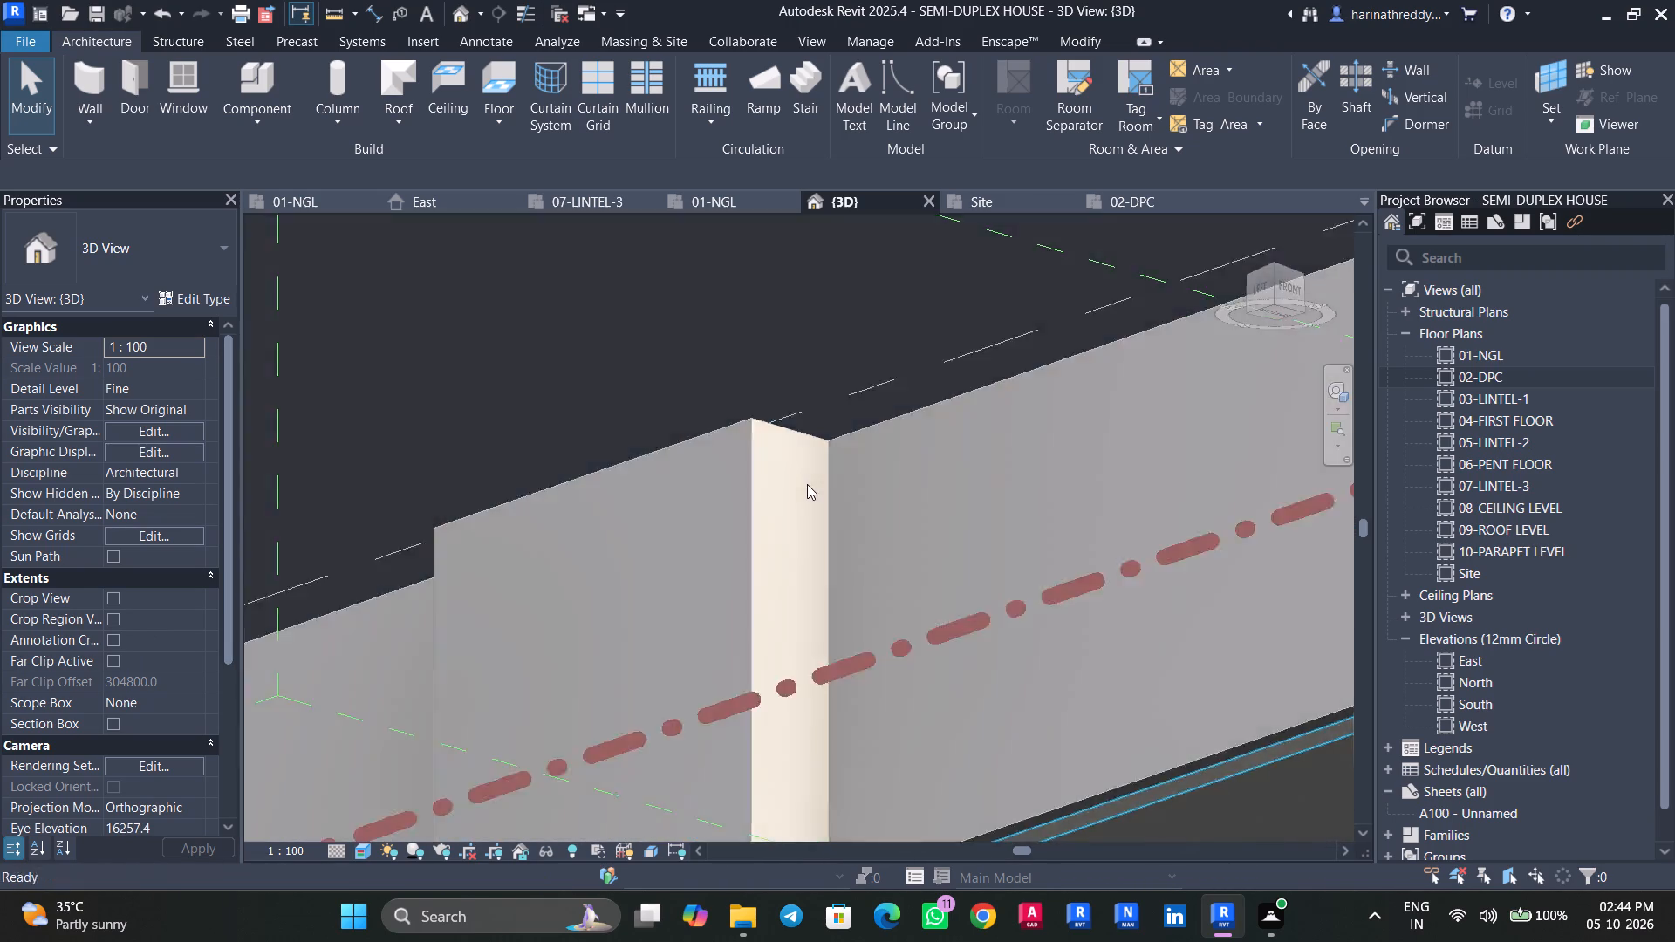
pyautogui.moveTo(807, 484); pyautogui.dragTo(558, 126, button='middle')
pyautogui.scroll(-9, 635, 235)
pyautogui.keyDown('shift'); pyautogui.moveTo(558, 383); pyautogui.dragTo(519, 506, button='middle'); pyautogui.keyUp('shift')
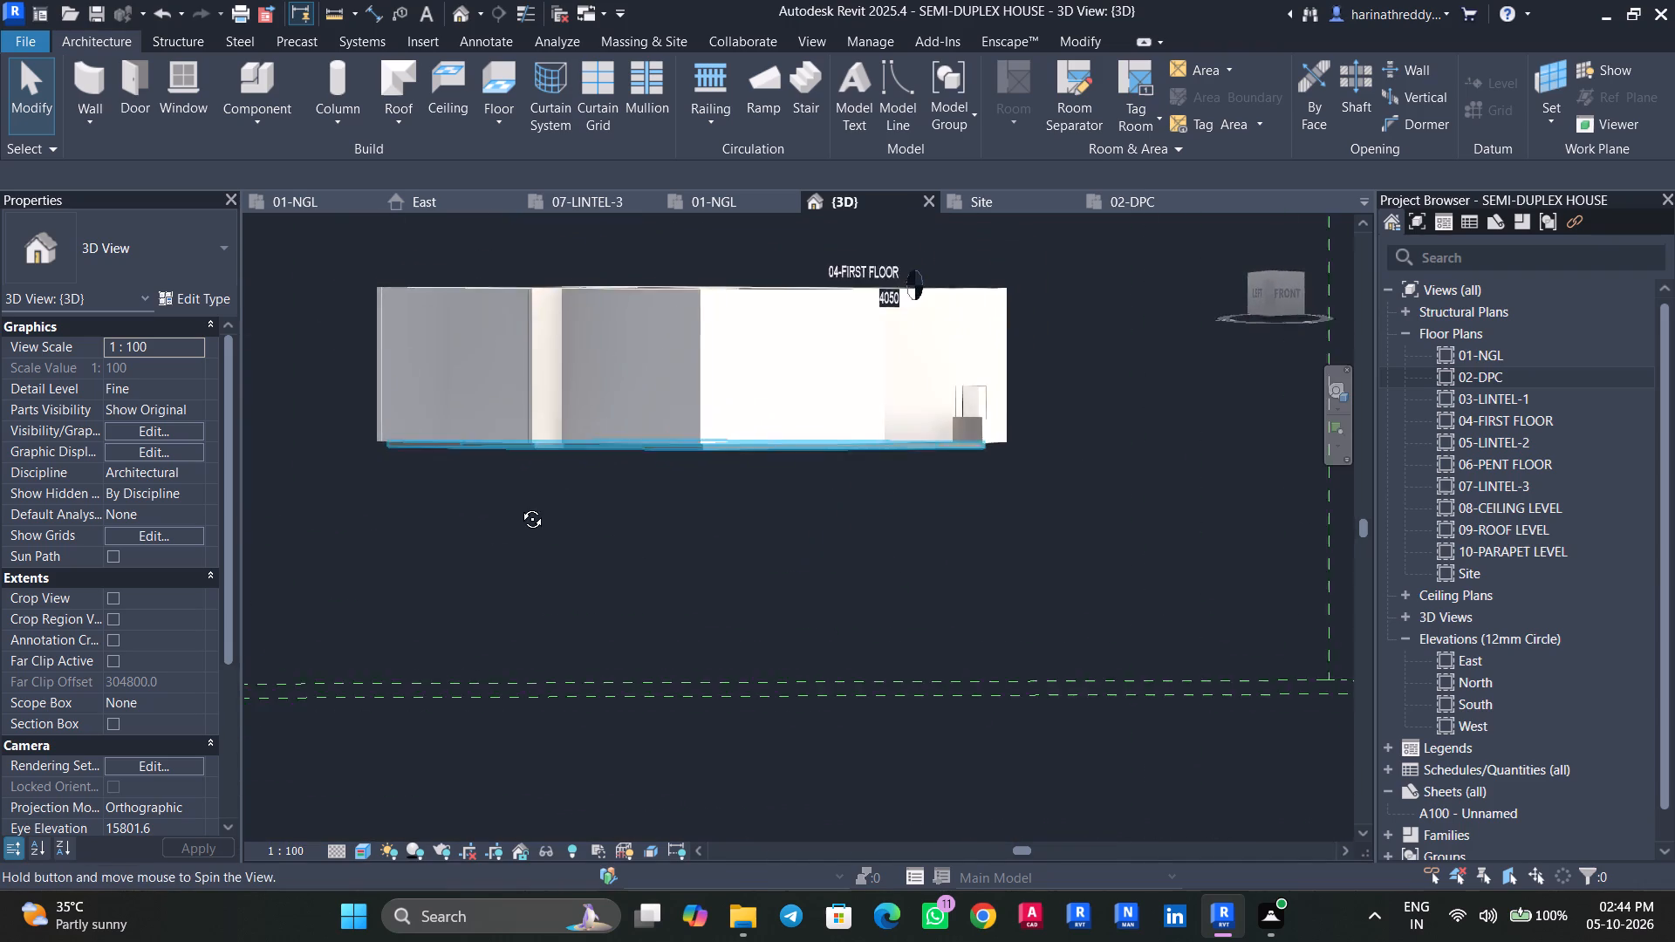
pyautogui.keyDown('shift'); pyautogui.moveTo(519, 506); pyautogui.dragTo(406, 684, button='middle'); pyautogui.keyUp('shift')
pyautogui.scroll(7, 659, 632)
pyautogui.keyDown('shift'); pyautogui.moveTo(598, 646); pyautogui.dragTo(566, 724, button='middle'); pyautogui.keyUp('shift')
pyautogui.scroll(-2, 566, 706)
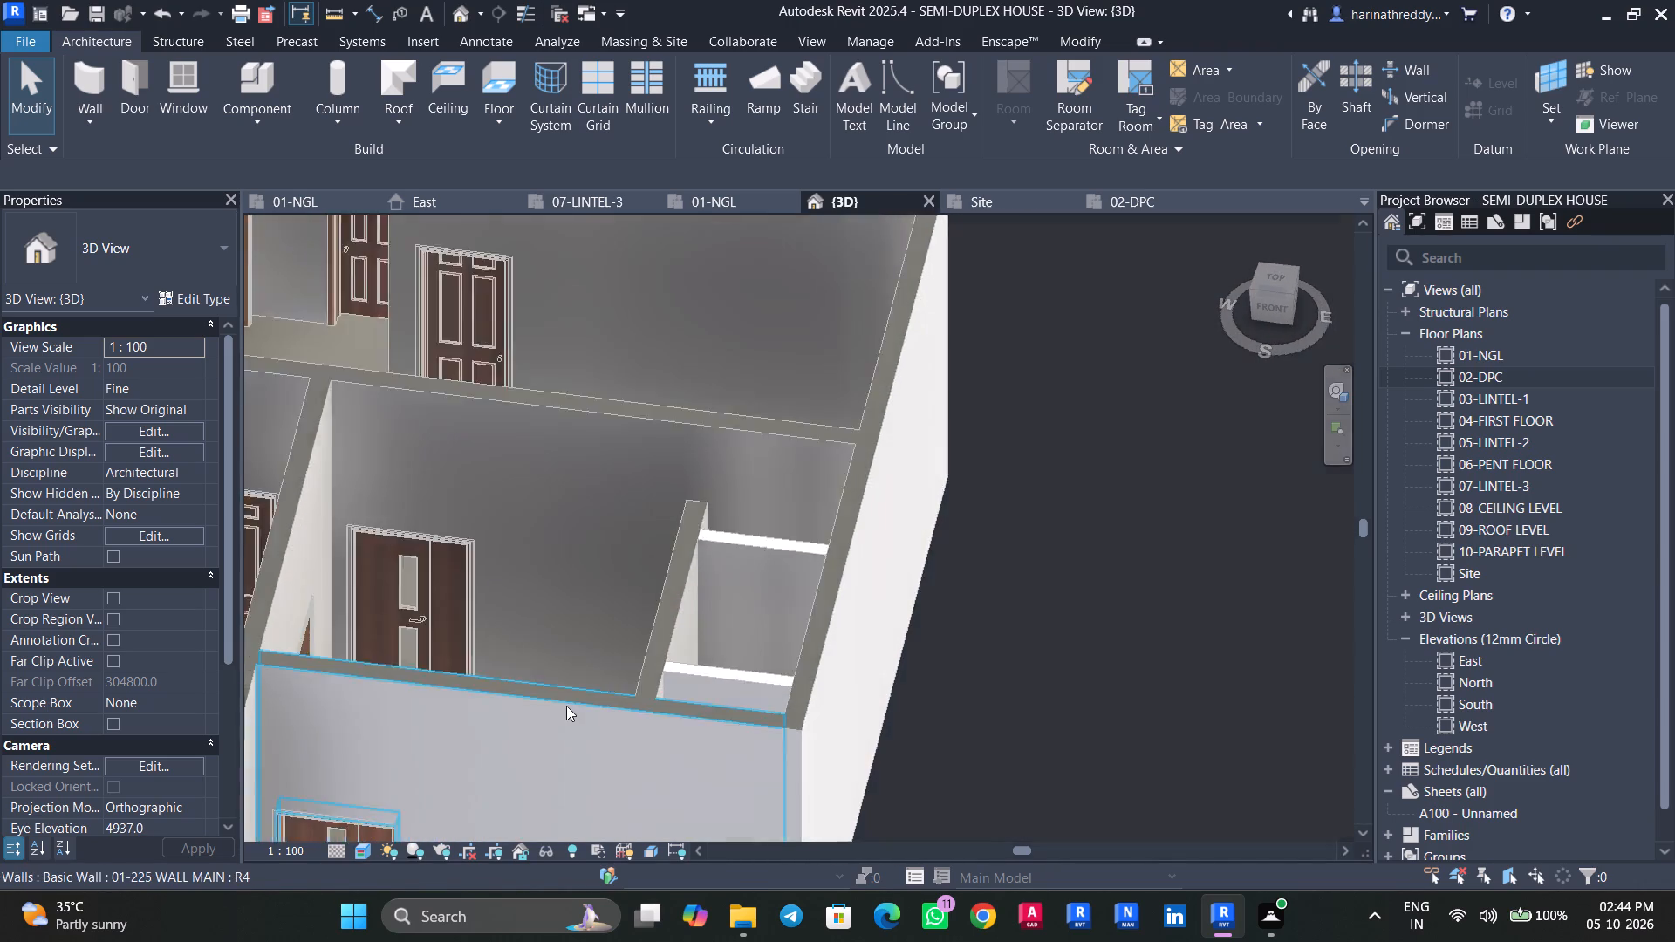
pyautogui.scroll(1, 566, 706)
pyautogui.scroll(-5, 566, 706)
pyautogui.moveTo(567, 683); pyautogui.dragTo(703, 638, button='middle')
pyautogui.keyDown('shift'); pyautogui.moveTo(691, 650); pyautogui.dragTo(897, 816, button='middle'); pyautogui.keyUp('shift')
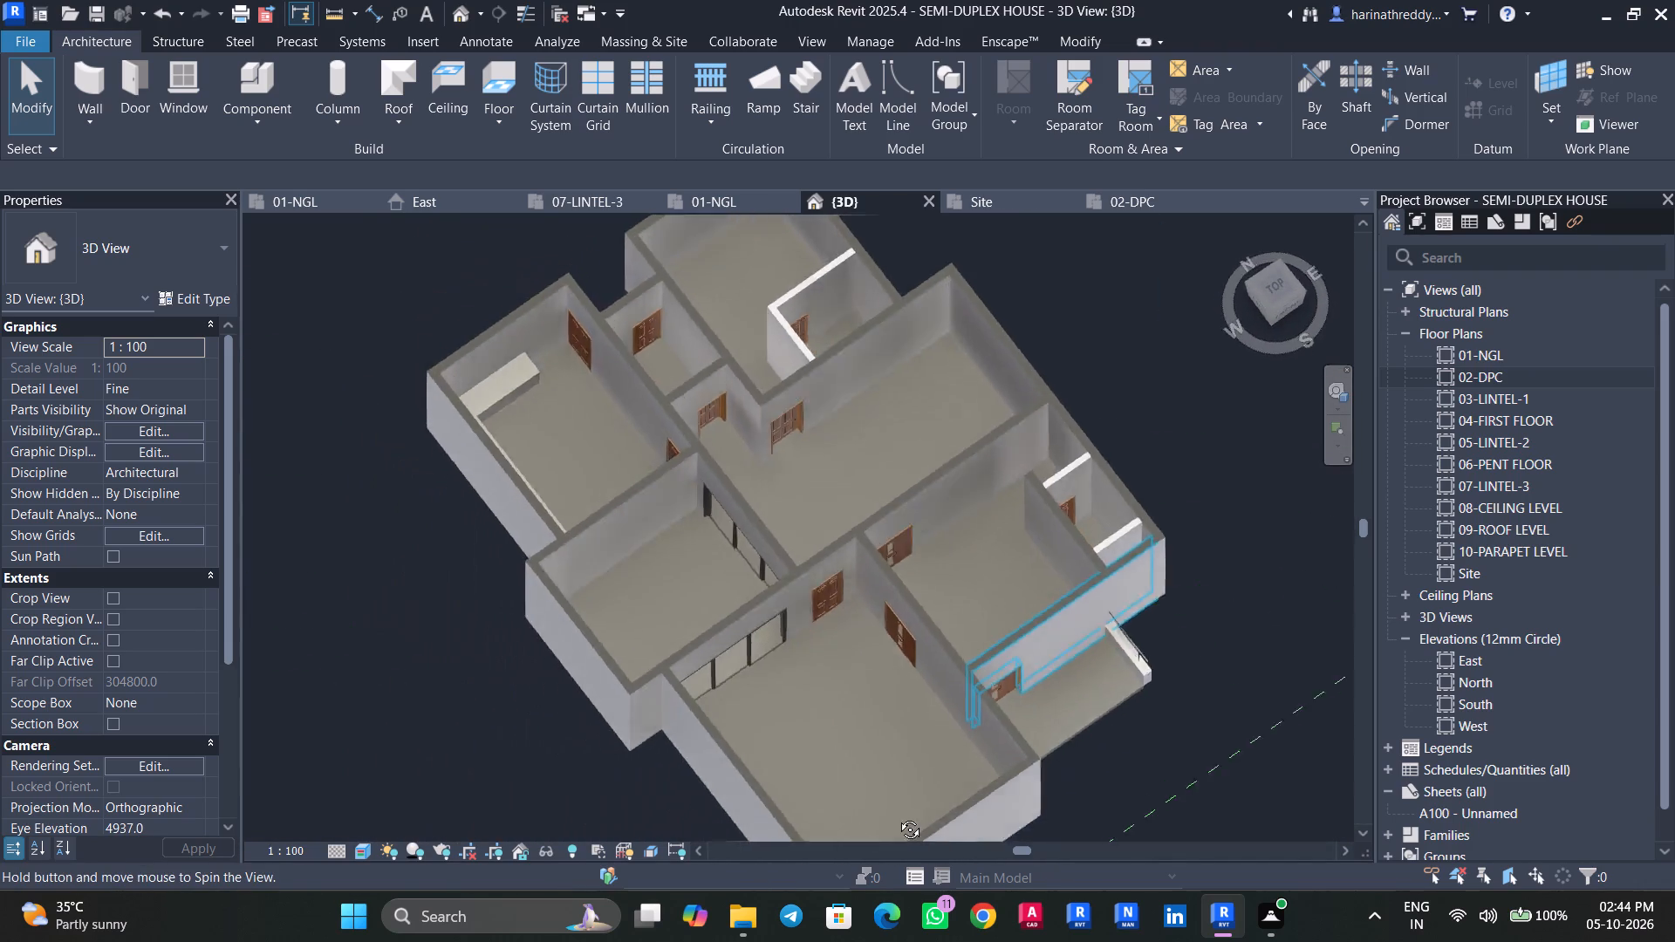
pyautogui.keyDown('shift'); pyautogui.moveTo(897, 816); pyautogui.dragTo(825, 795, button='middle'); pyautogui.keyUp('shift')
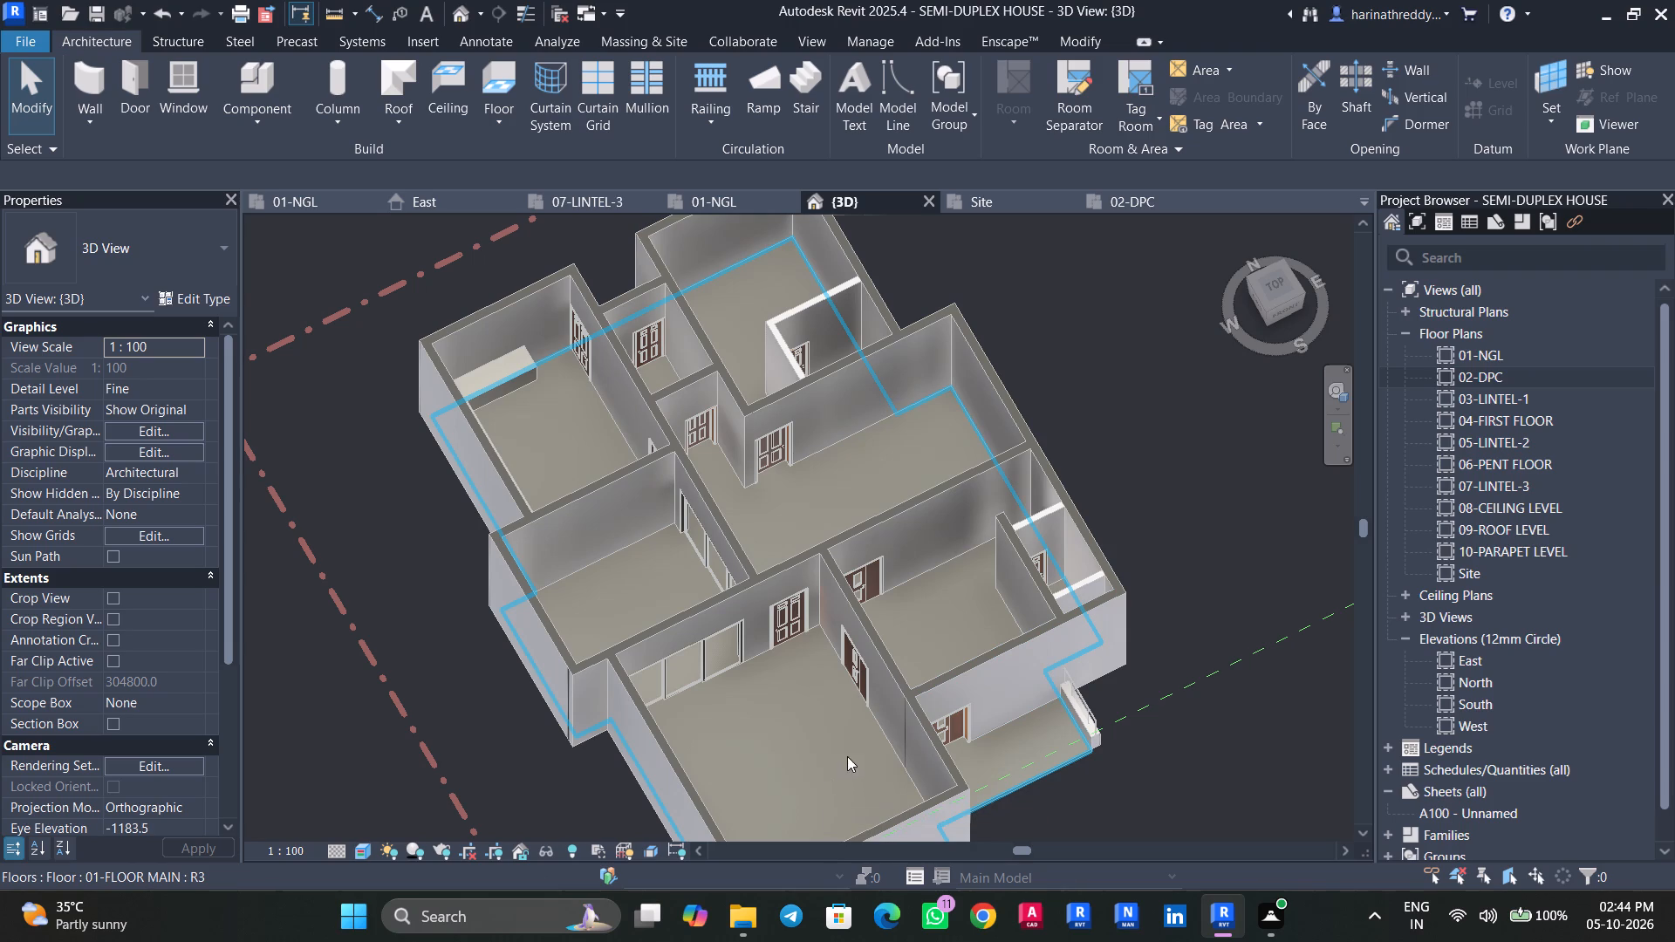
pyautogui.keyDown('shift'); pyautogui.moveTo(850, 737); pyautogui.dragTo(714, 577, button='middle'); pyautogui.keyUp('shift')
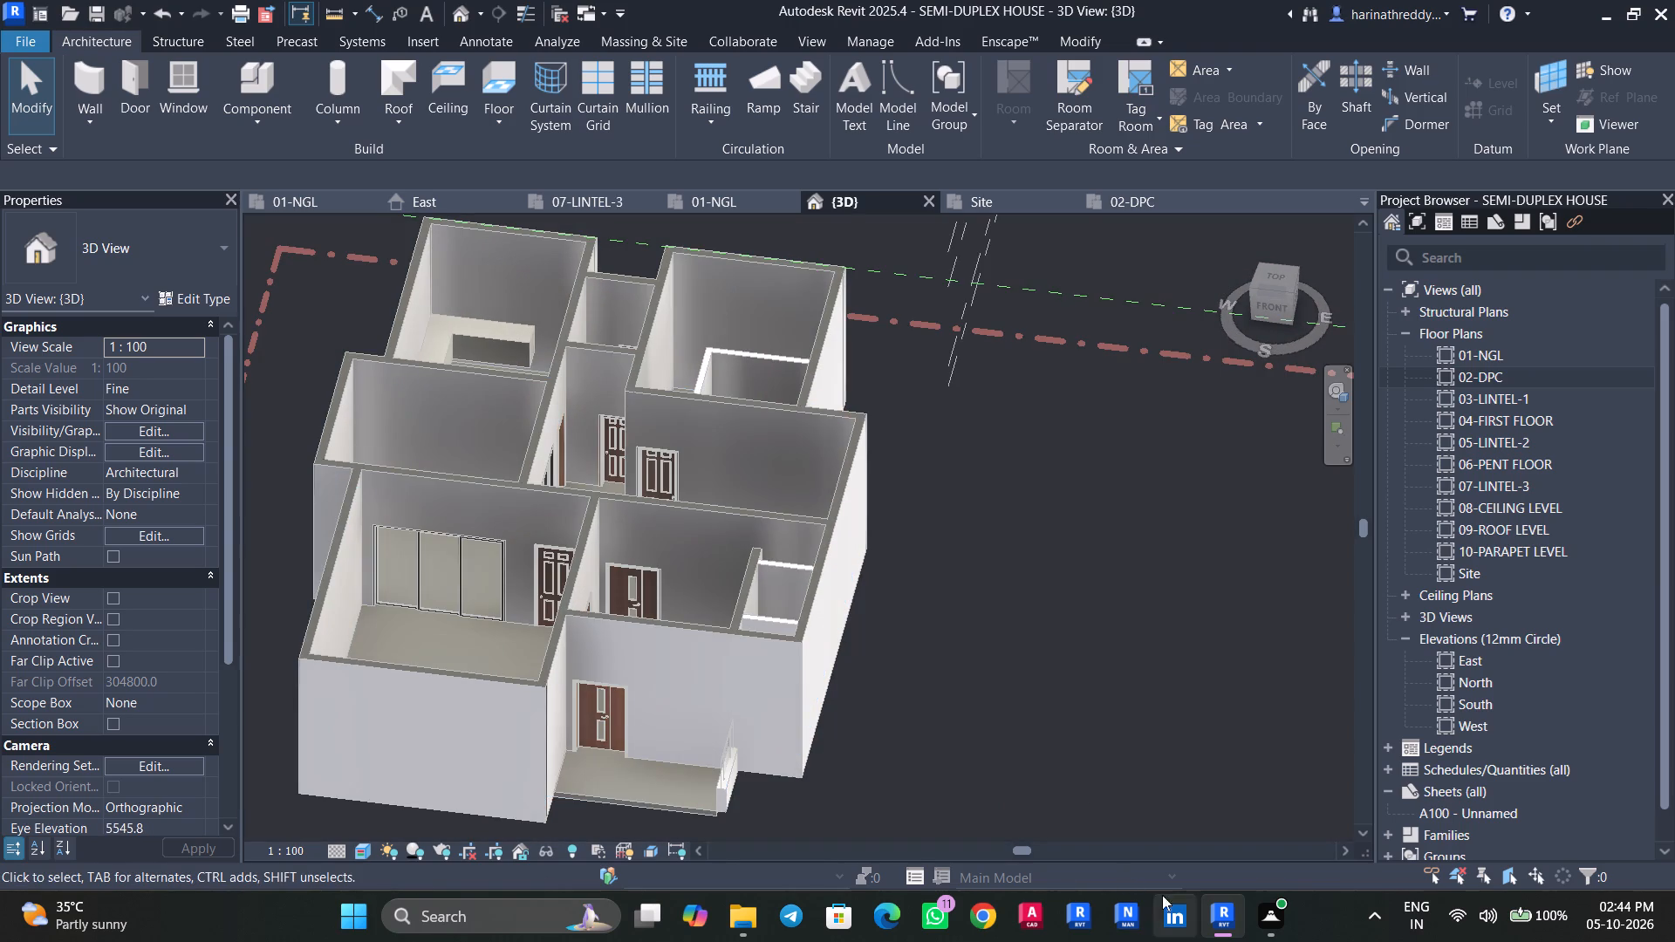
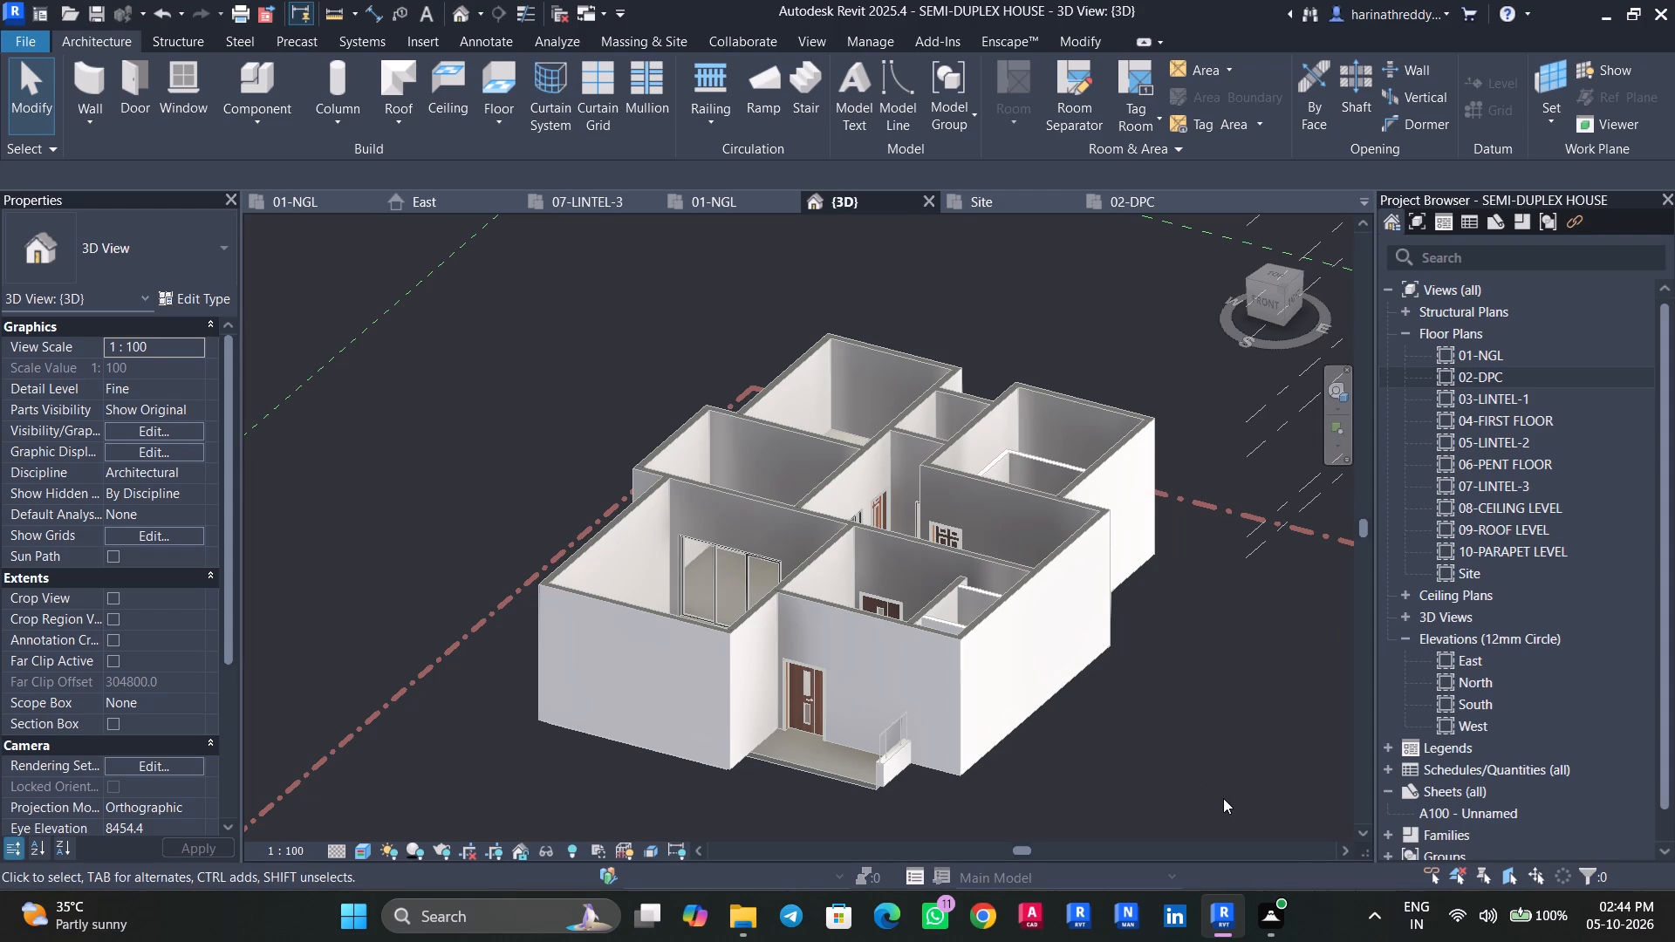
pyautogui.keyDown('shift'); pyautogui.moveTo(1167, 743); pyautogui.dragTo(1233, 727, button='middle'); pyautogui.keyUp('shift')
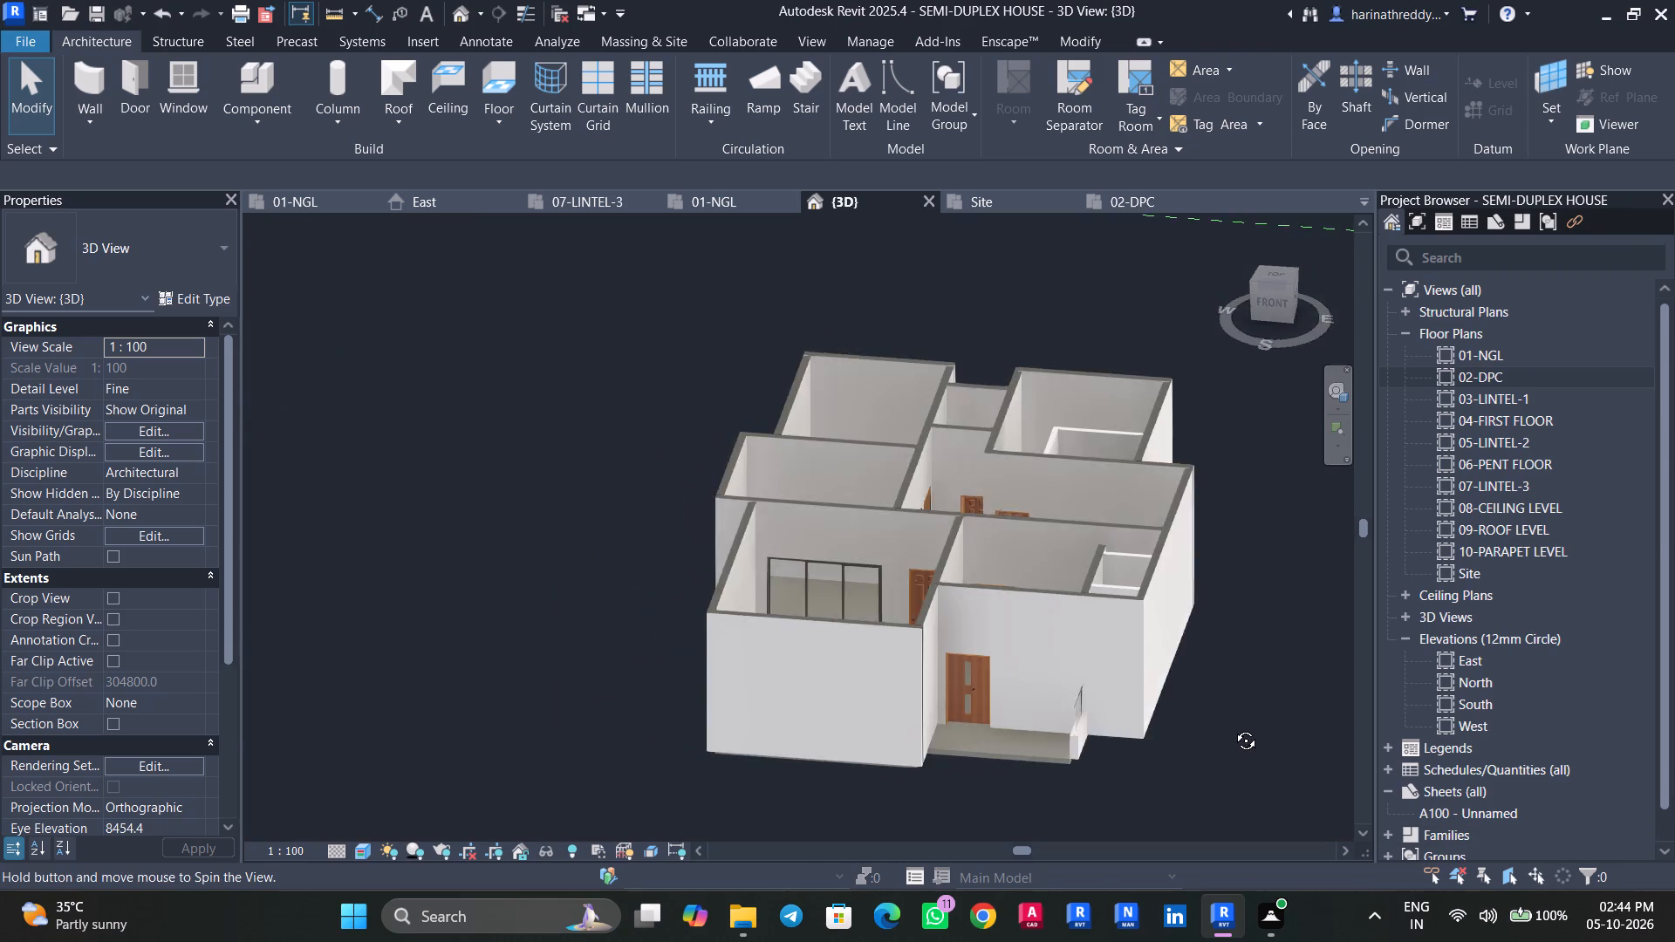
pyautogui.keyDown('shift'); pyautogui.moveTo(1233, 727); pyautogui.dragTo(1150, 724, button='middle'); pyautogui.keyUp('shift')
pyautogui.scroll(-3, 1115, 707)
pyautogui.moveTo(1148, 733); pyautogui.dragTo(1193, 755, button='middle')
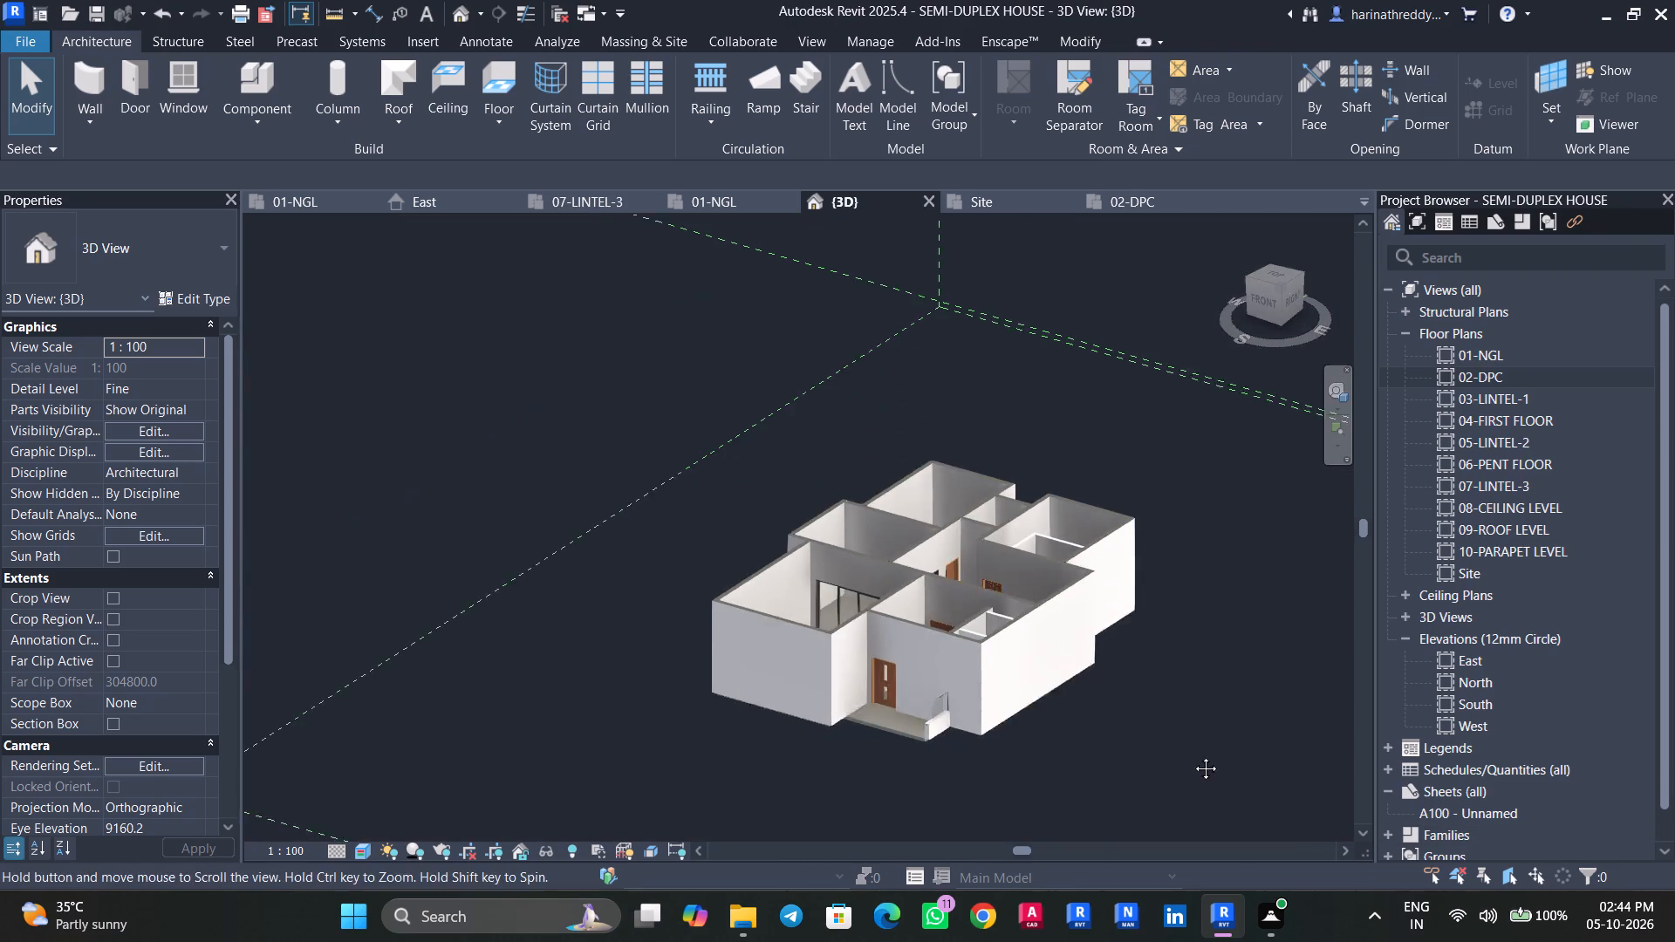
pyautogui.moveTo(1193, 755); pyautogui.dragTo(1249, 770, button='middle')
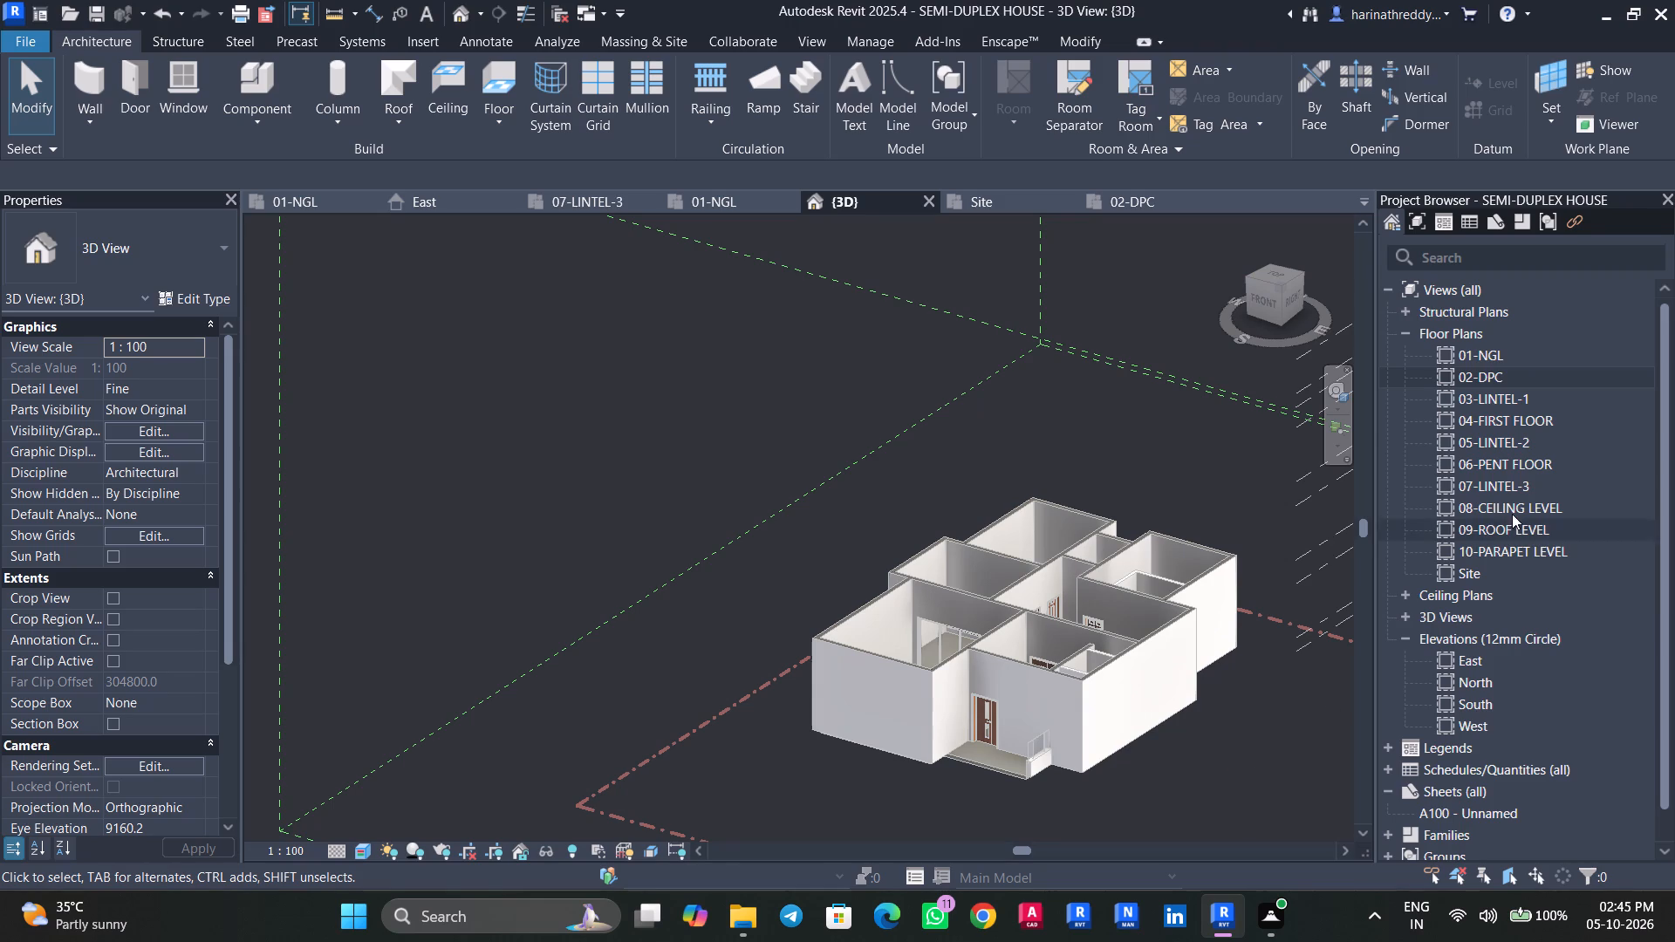
# Open the 02-DPC floor plan and start a component stair of the cast-in-place type M_Monolithic Stair.
pyautogui.doubleClick(1498, 376)
pyautogui.scroll(-4, 1119, 588)
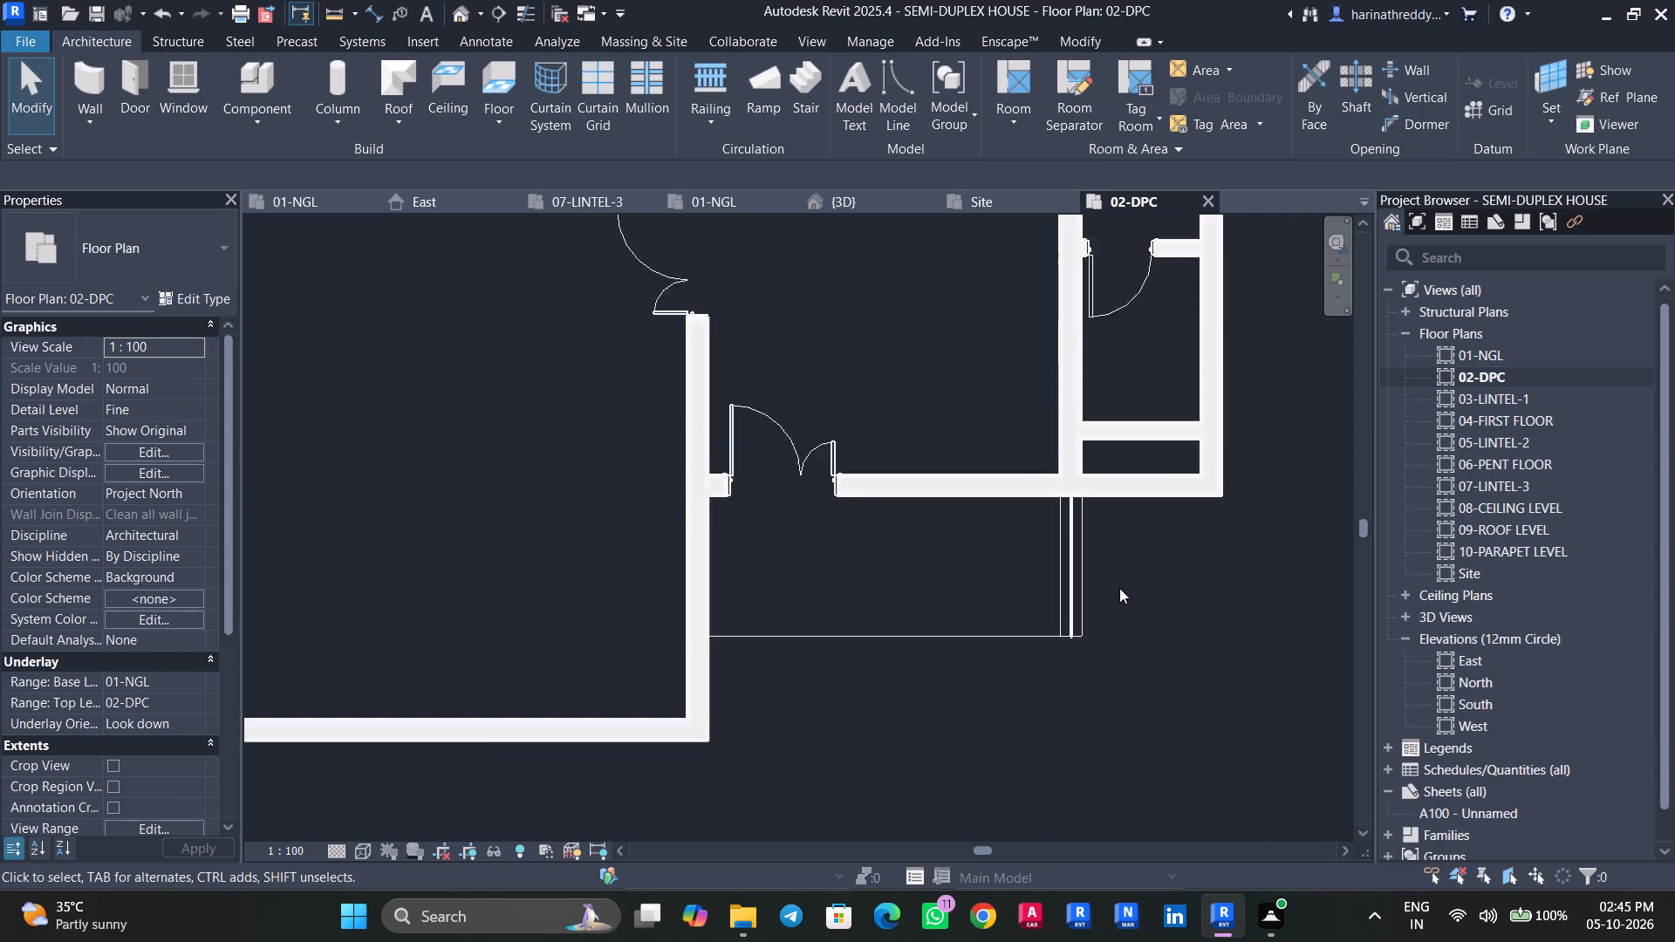
pyautogui.scroll(-9, 1119, 588)
pyautogui.moveTo(1125, 607); pyautogui.dragTo(1152, 707, button='middle')
pyautogui.scroll(7, 877, 468)
pyautogui.moveTo(970, 536); pyautogui.dragTo(944, 556, button='middle')
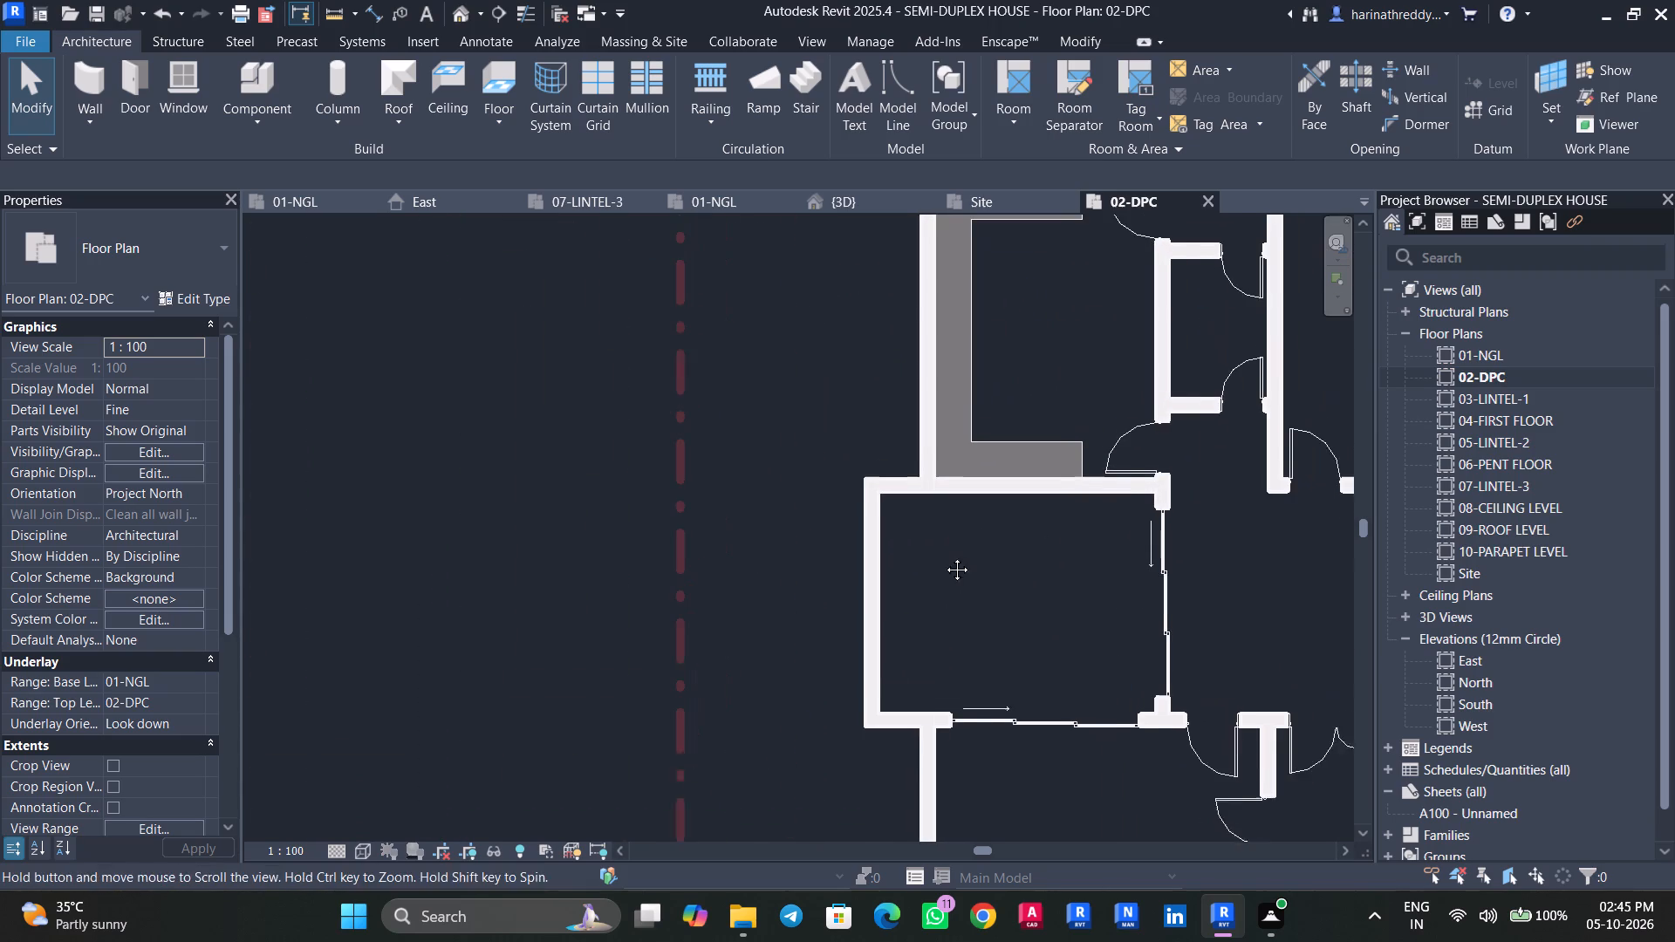
pyautogui.moveTo(944, 556); pyautogui.dragTo(940, 558, button='middle')
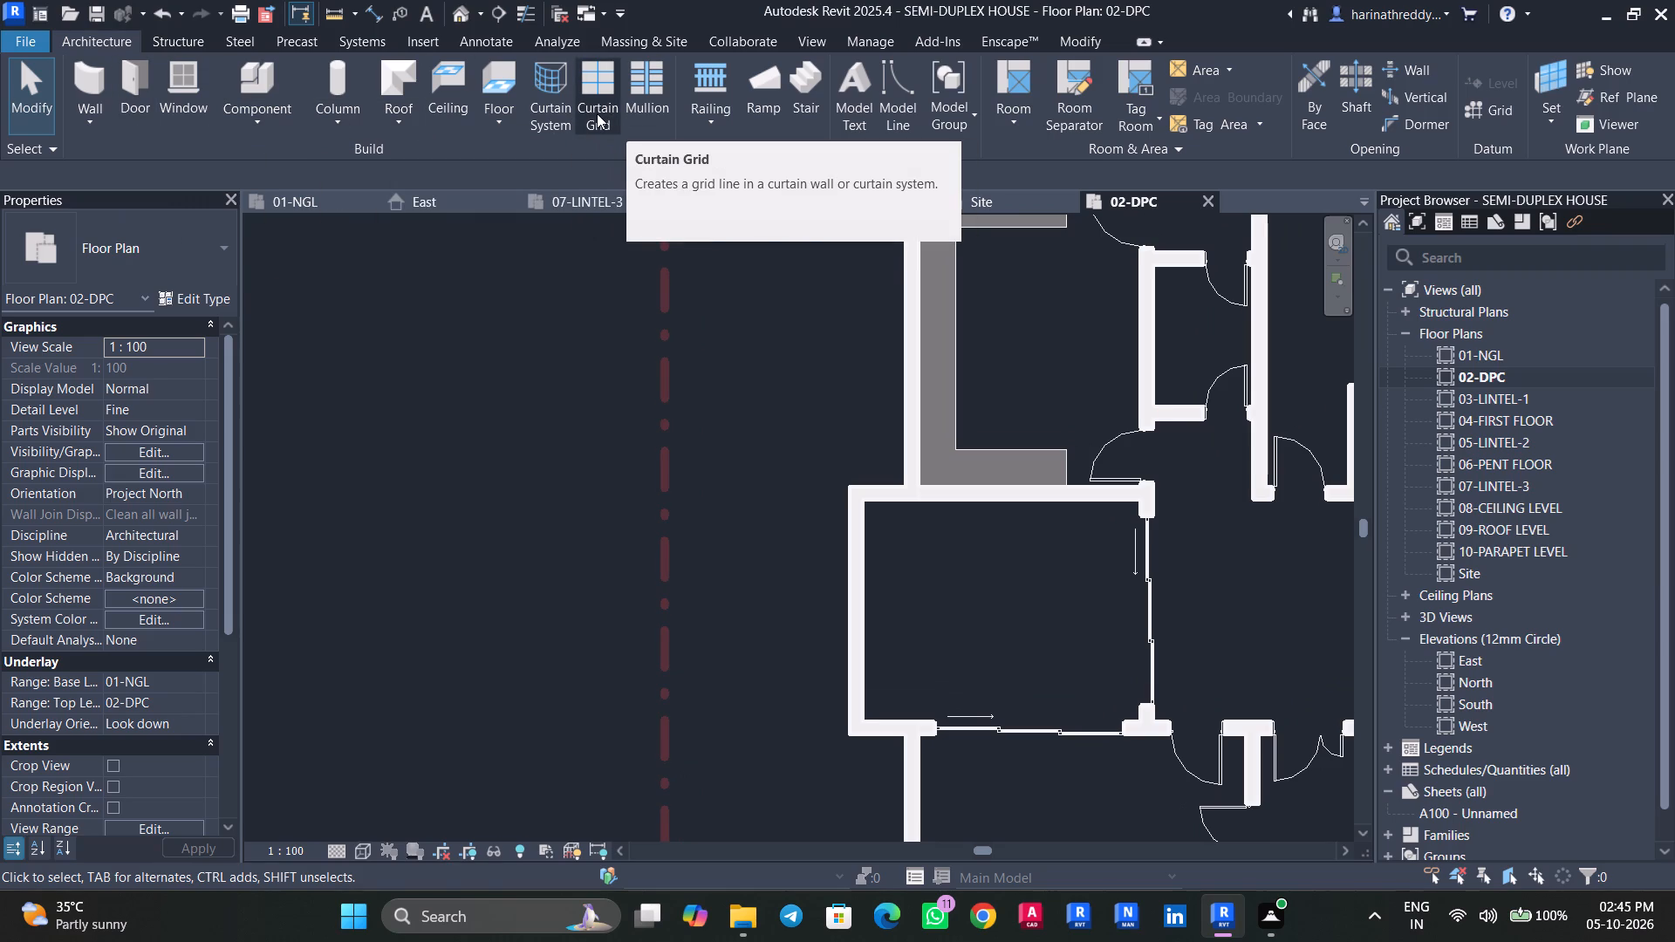
pyautogui.click(790, 110)
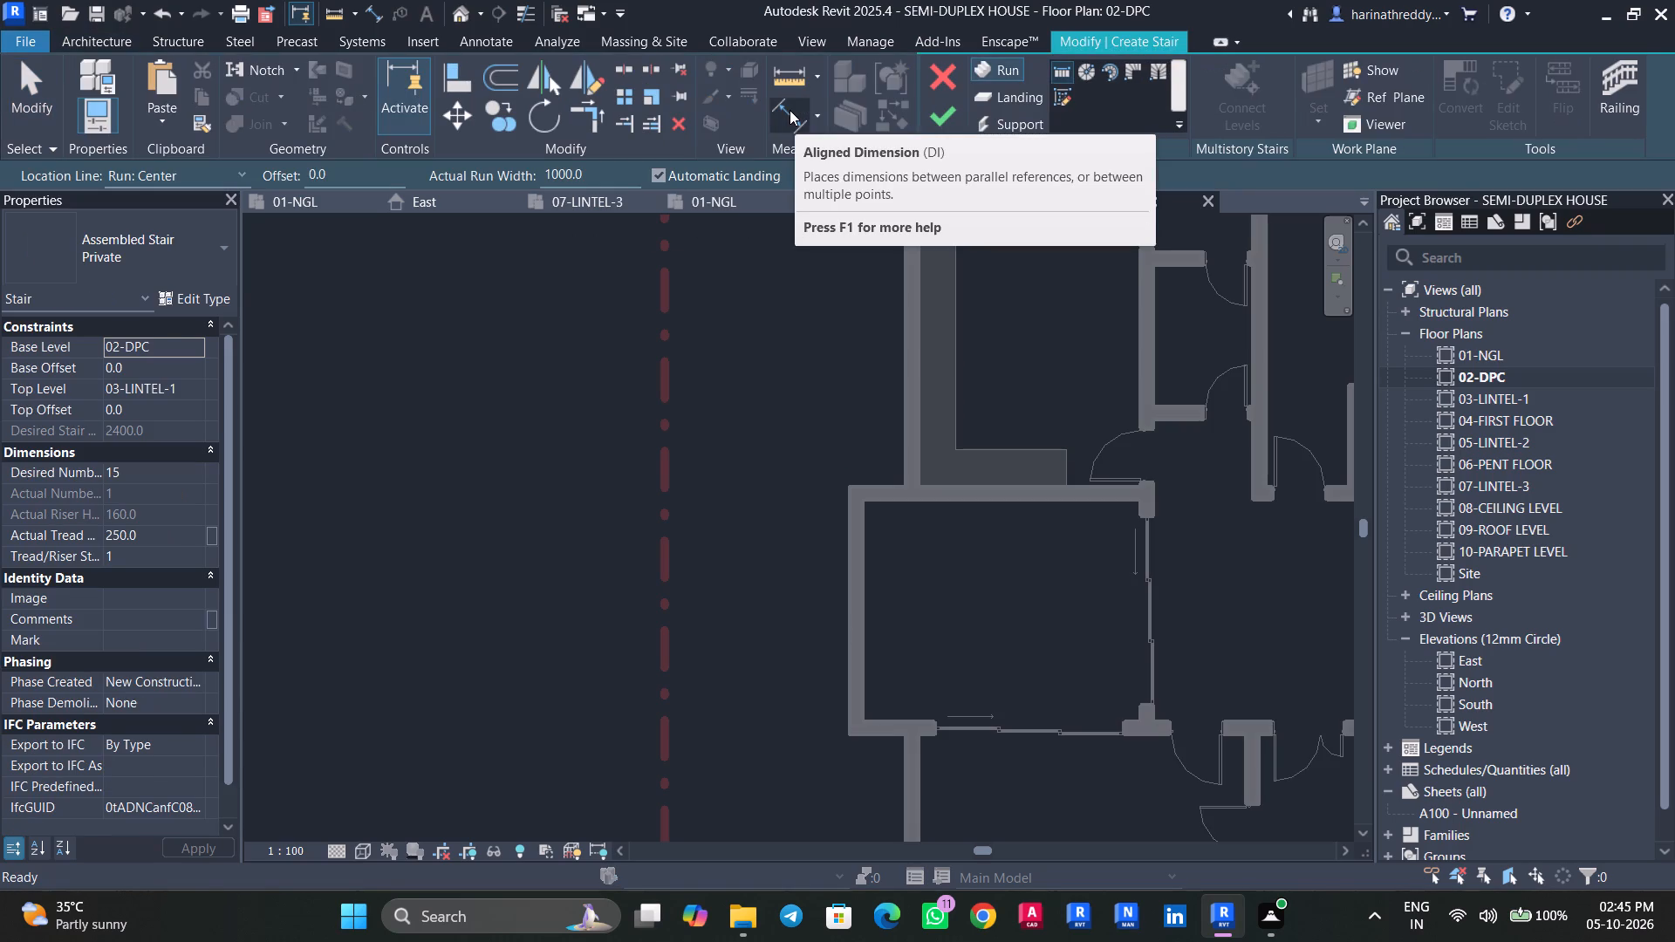
pyautogui.scroll(2, 980, 643)
pyautogui.scroll(-1, 980, 643)
pyautogui.scroll(2, 980, 643)
pyautogui.moveTo(980, 643); pyautogui.dragTo(812, 611, button='middle')
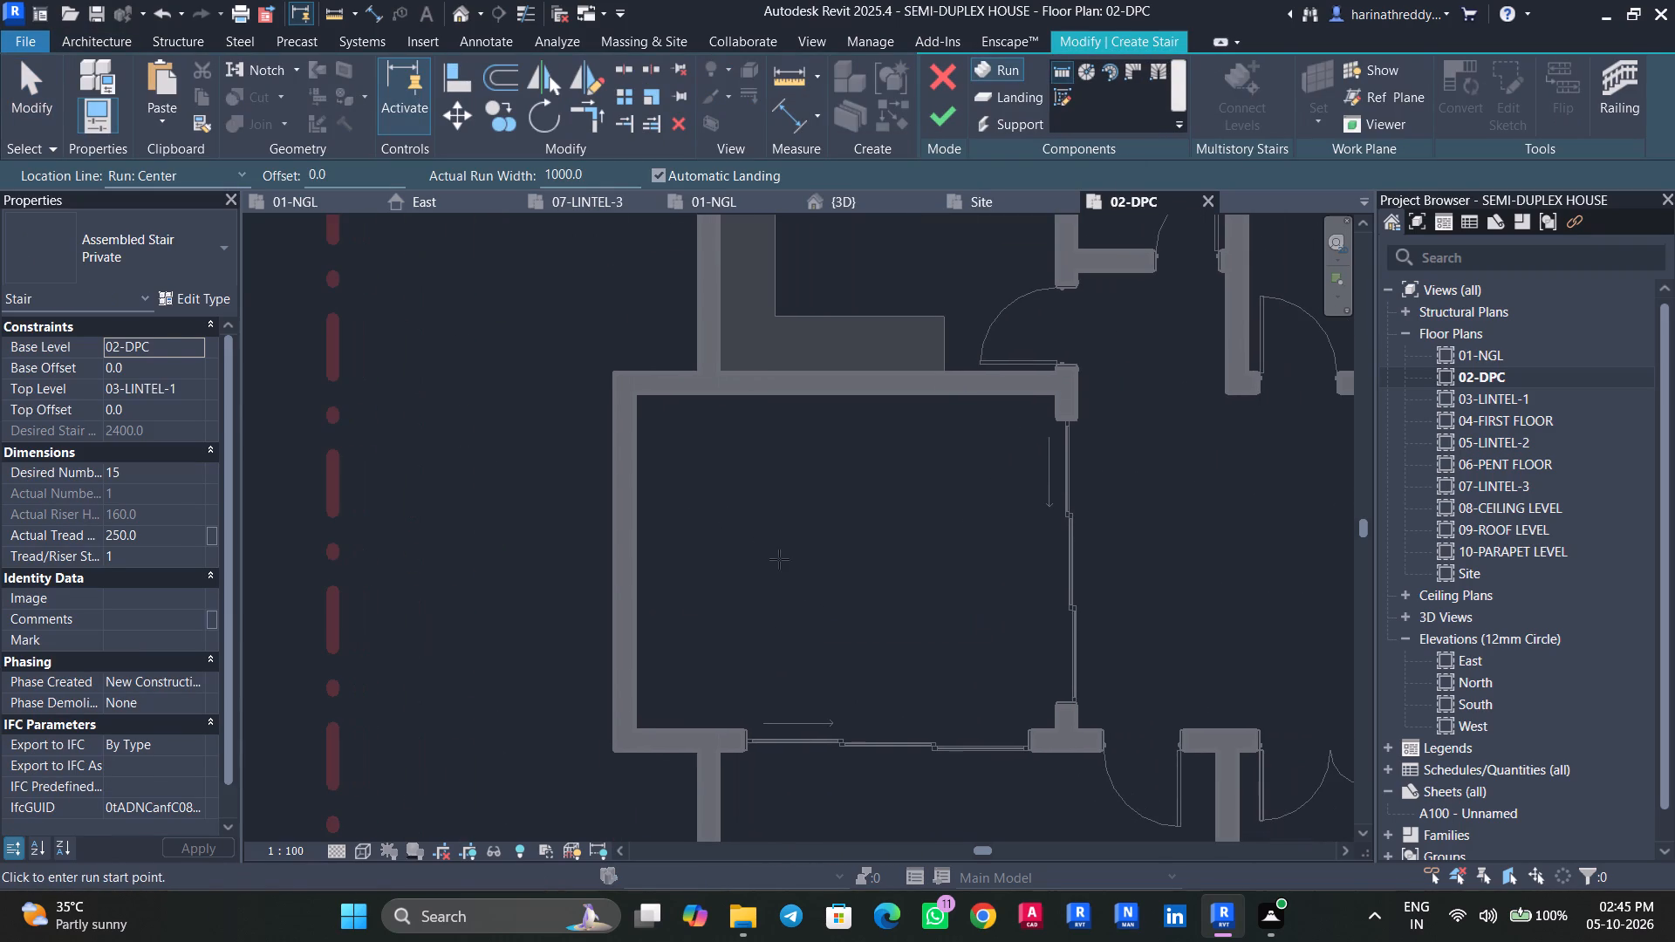
pyautogui.click(165, 249)
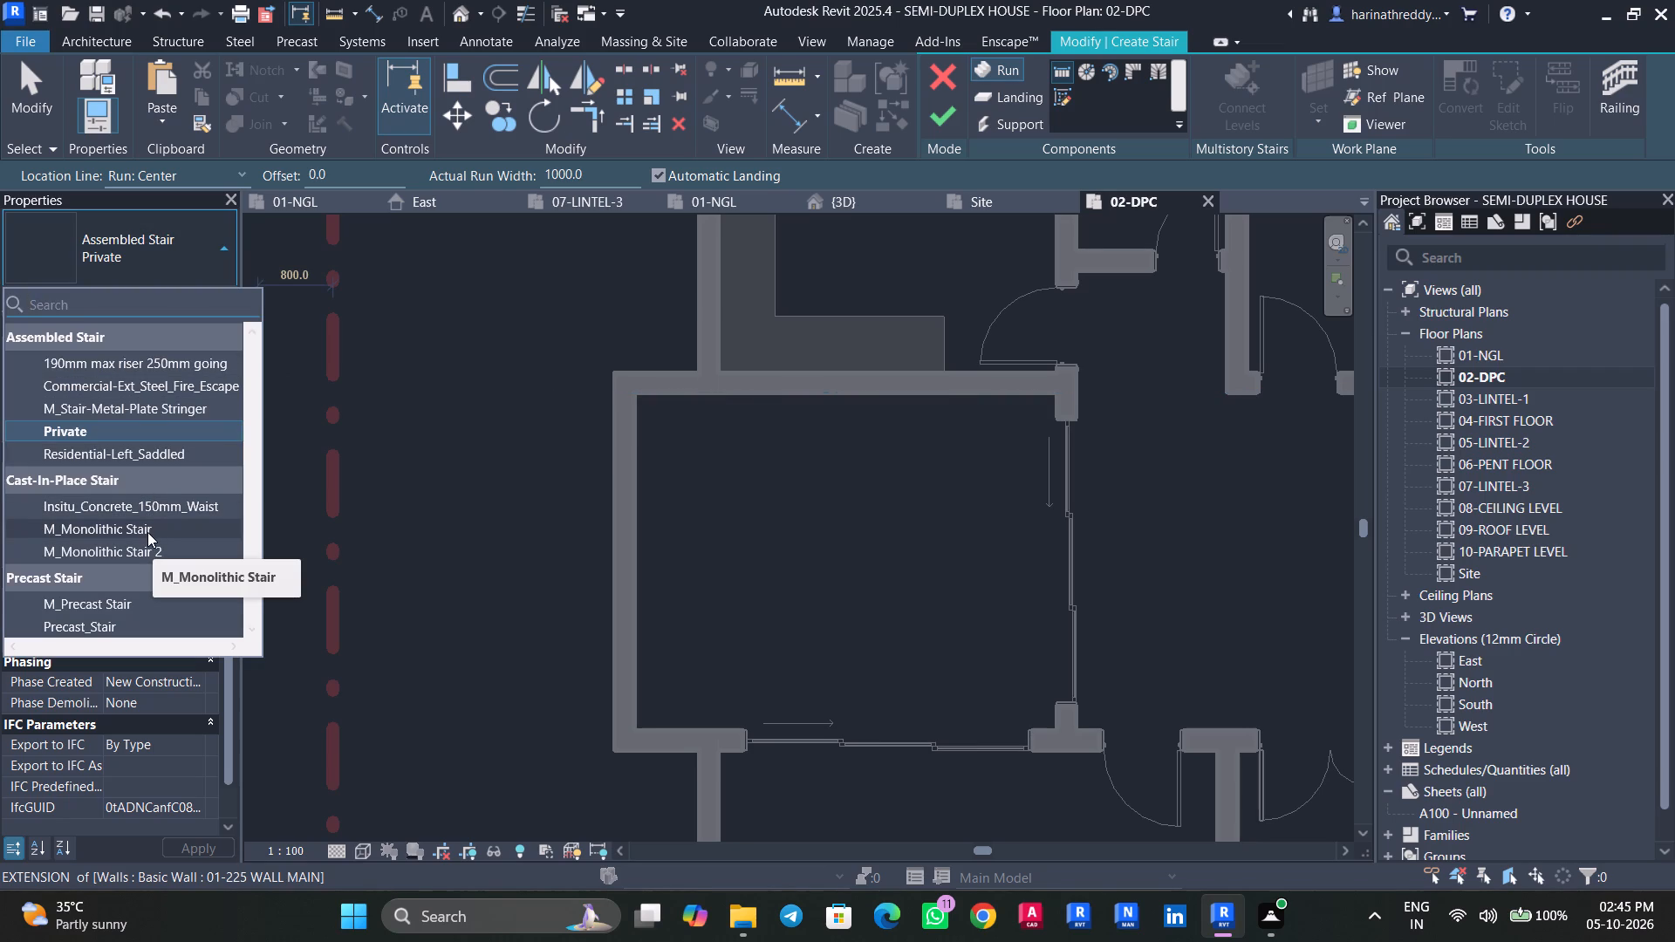
pyautogui.click(146, 526)
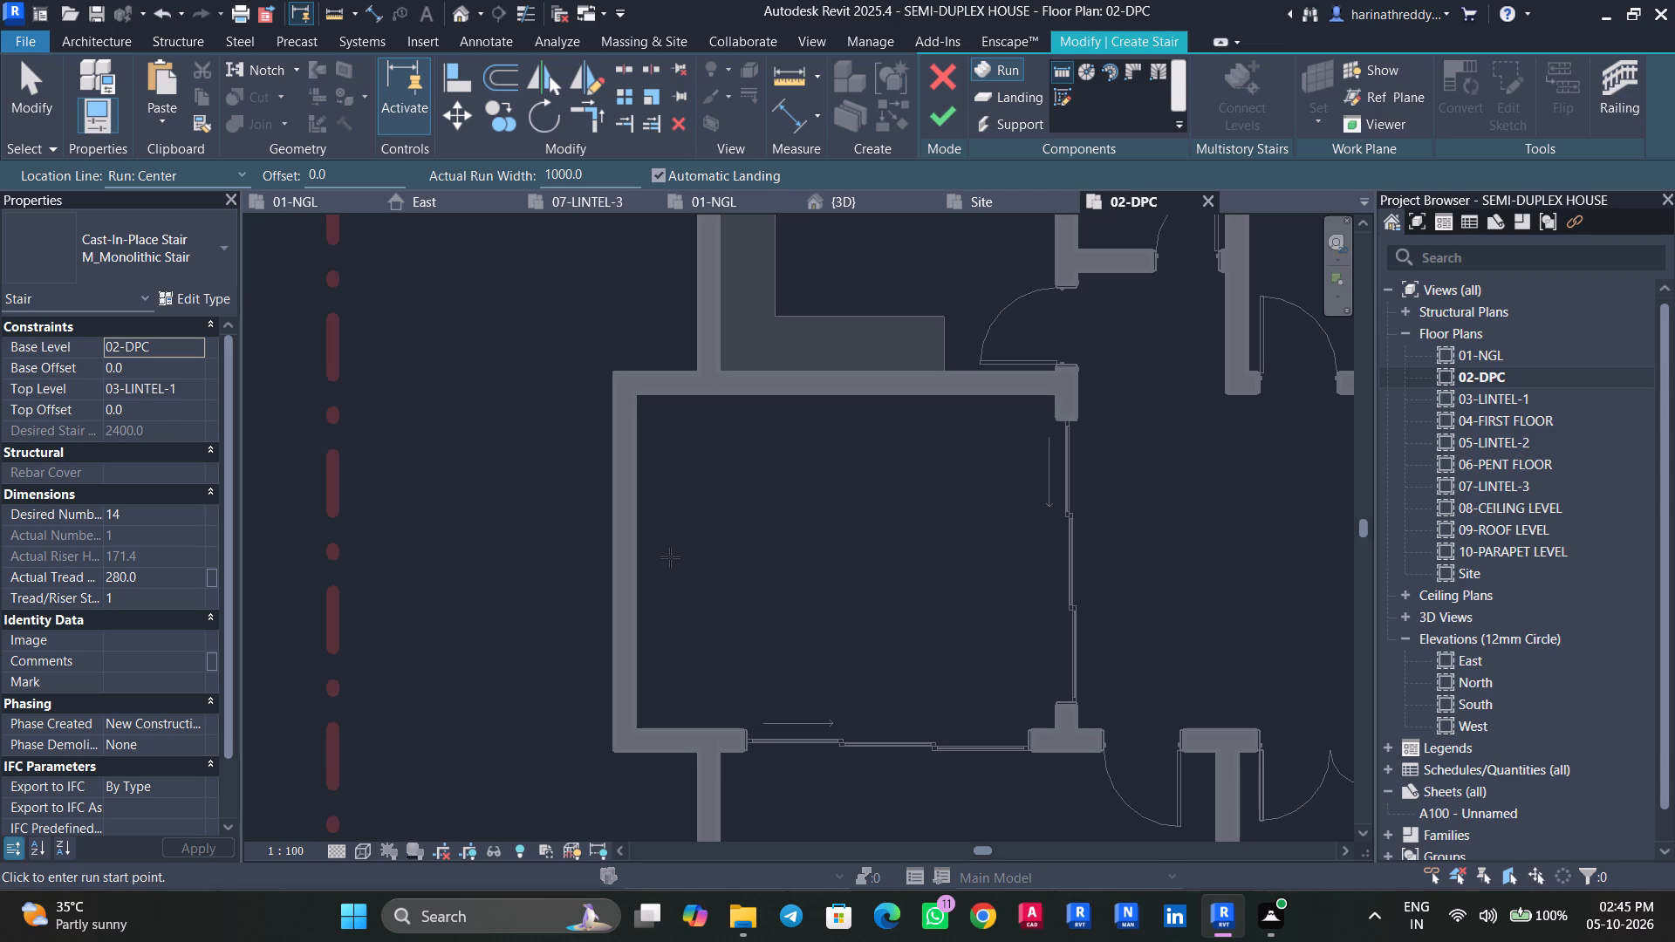
pyautogui.click(88, 247)
pyautogui.click(167, 533)
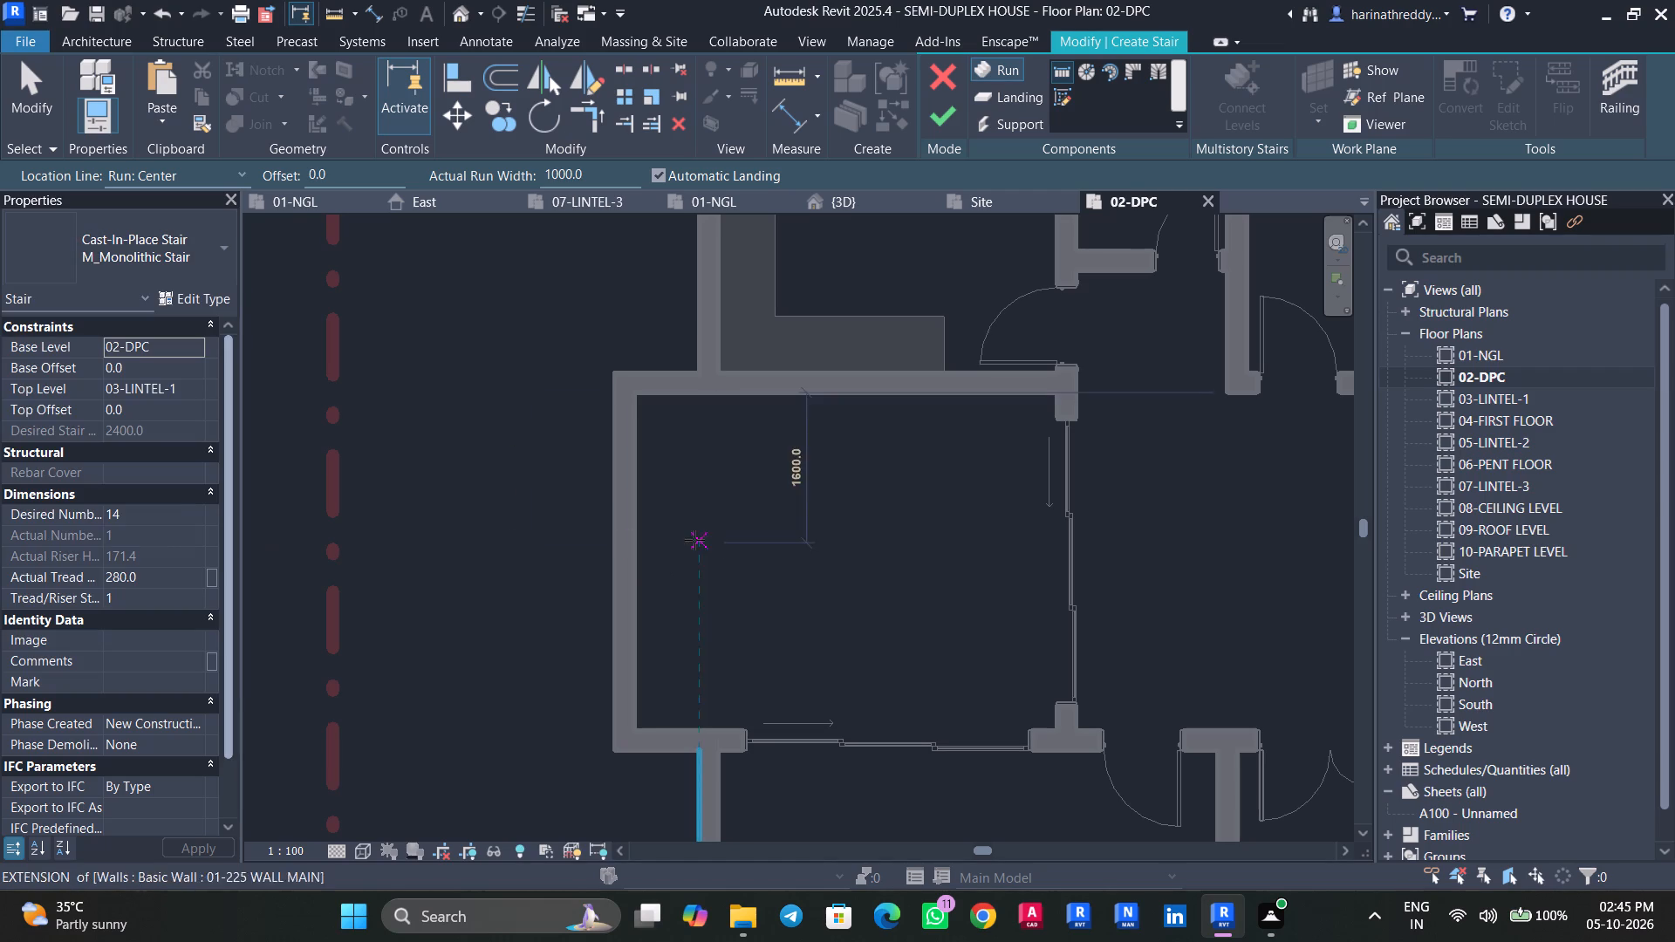
# Set the stair's top level to 04-FIRST FLOOR with 02-DPC as its base level.
pyautogui.scroll(2, 869, 552)
pyautogui.moveTo(869, 552); pyautogui.dragTo(844, 598, button='middle')
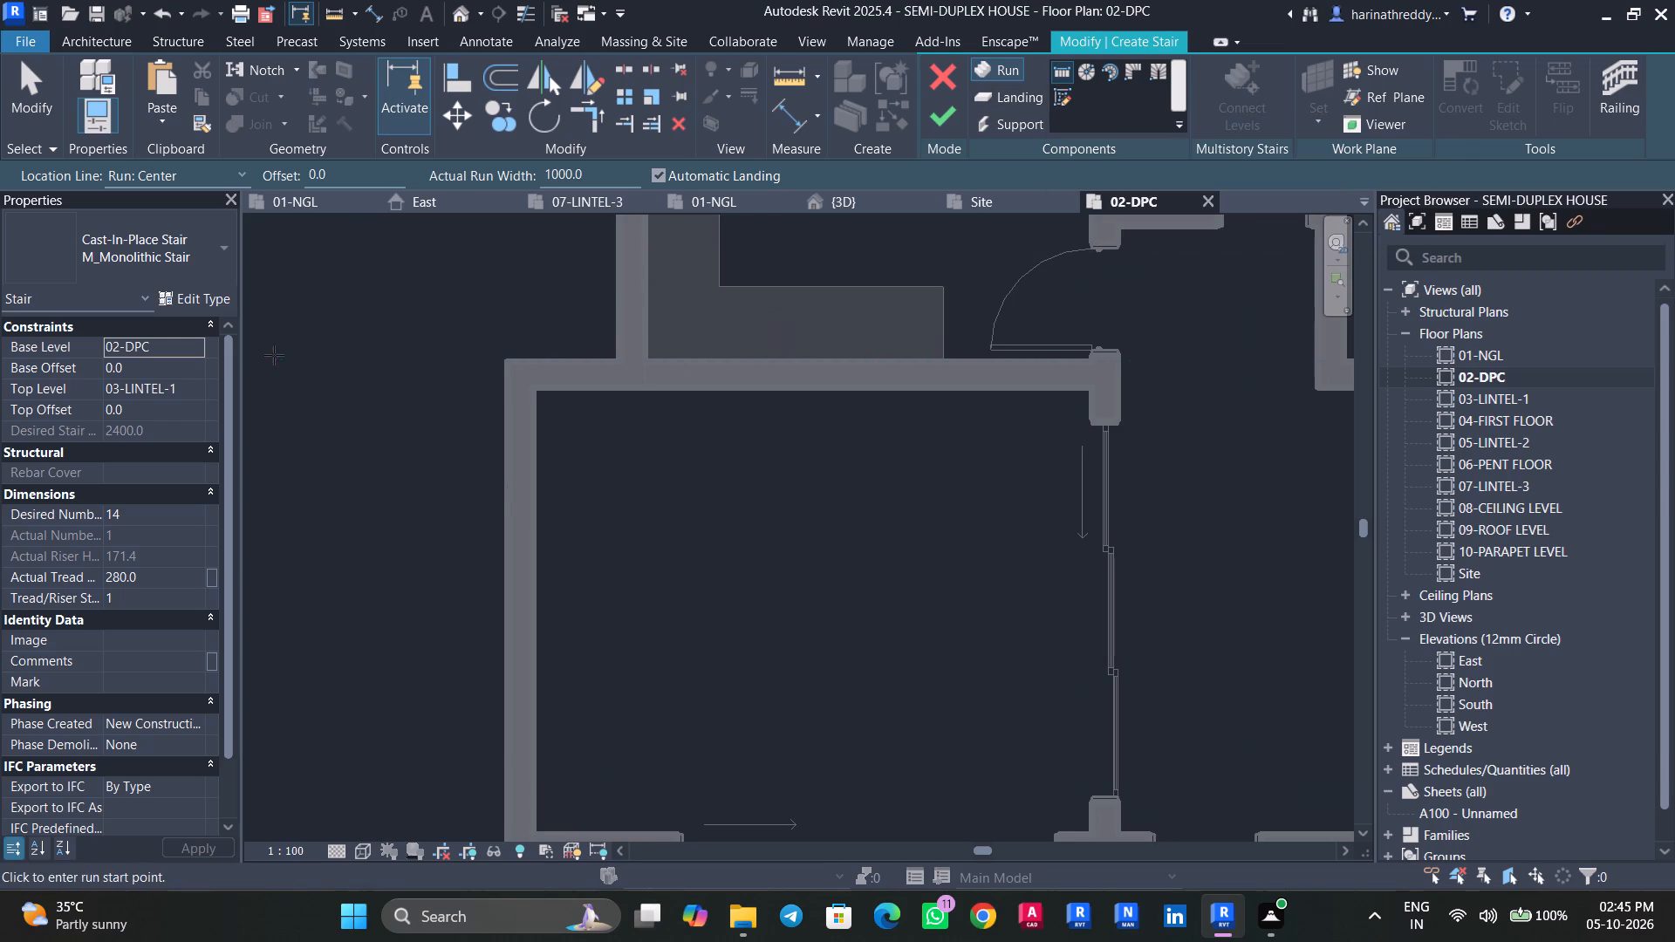
pyautogui.click(181, 342)
pyautogui.click(188, 344)
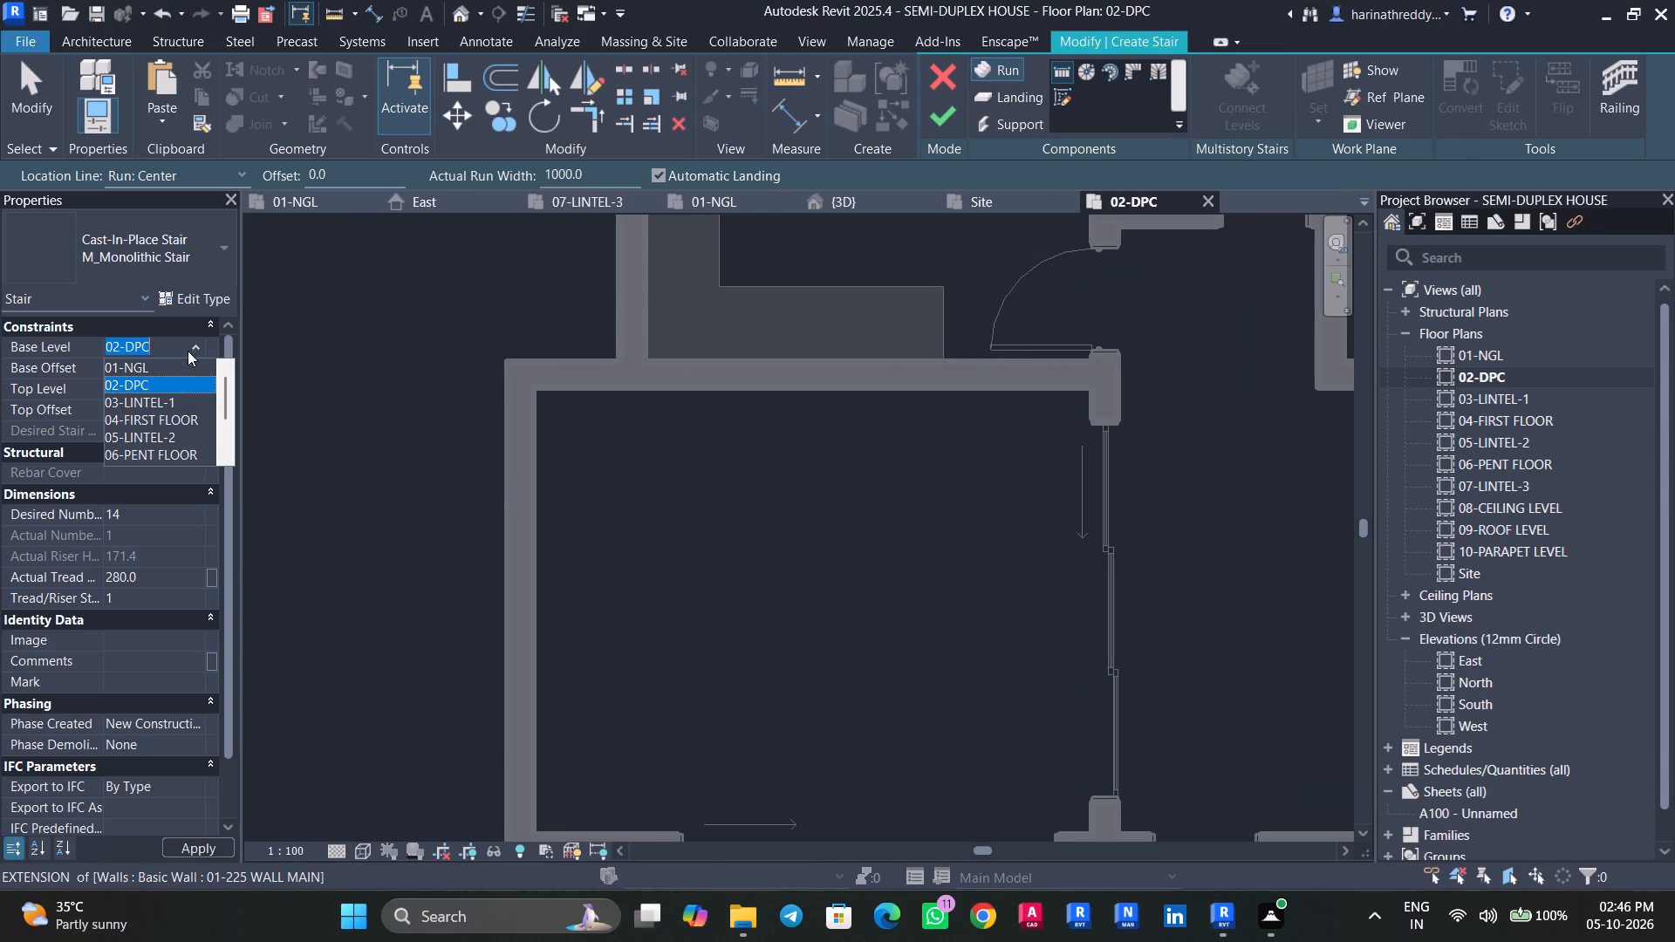
pyautogui.click(201, 343)
pyautogui.click(188, 390)
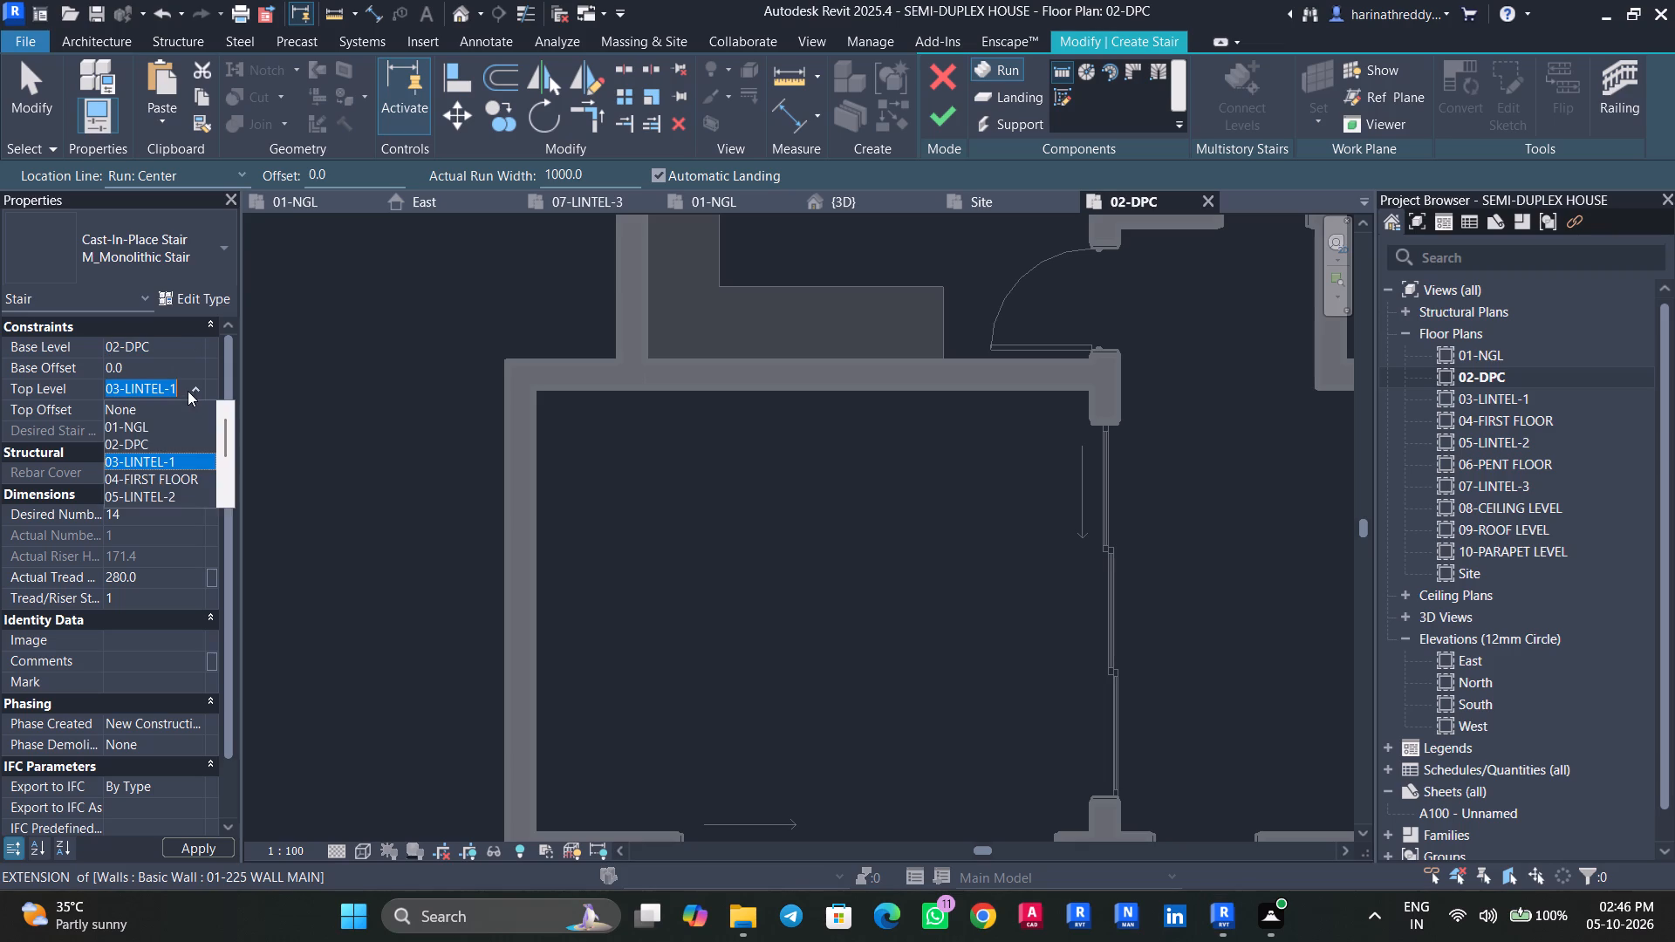
pyautogui.click(164, 481)
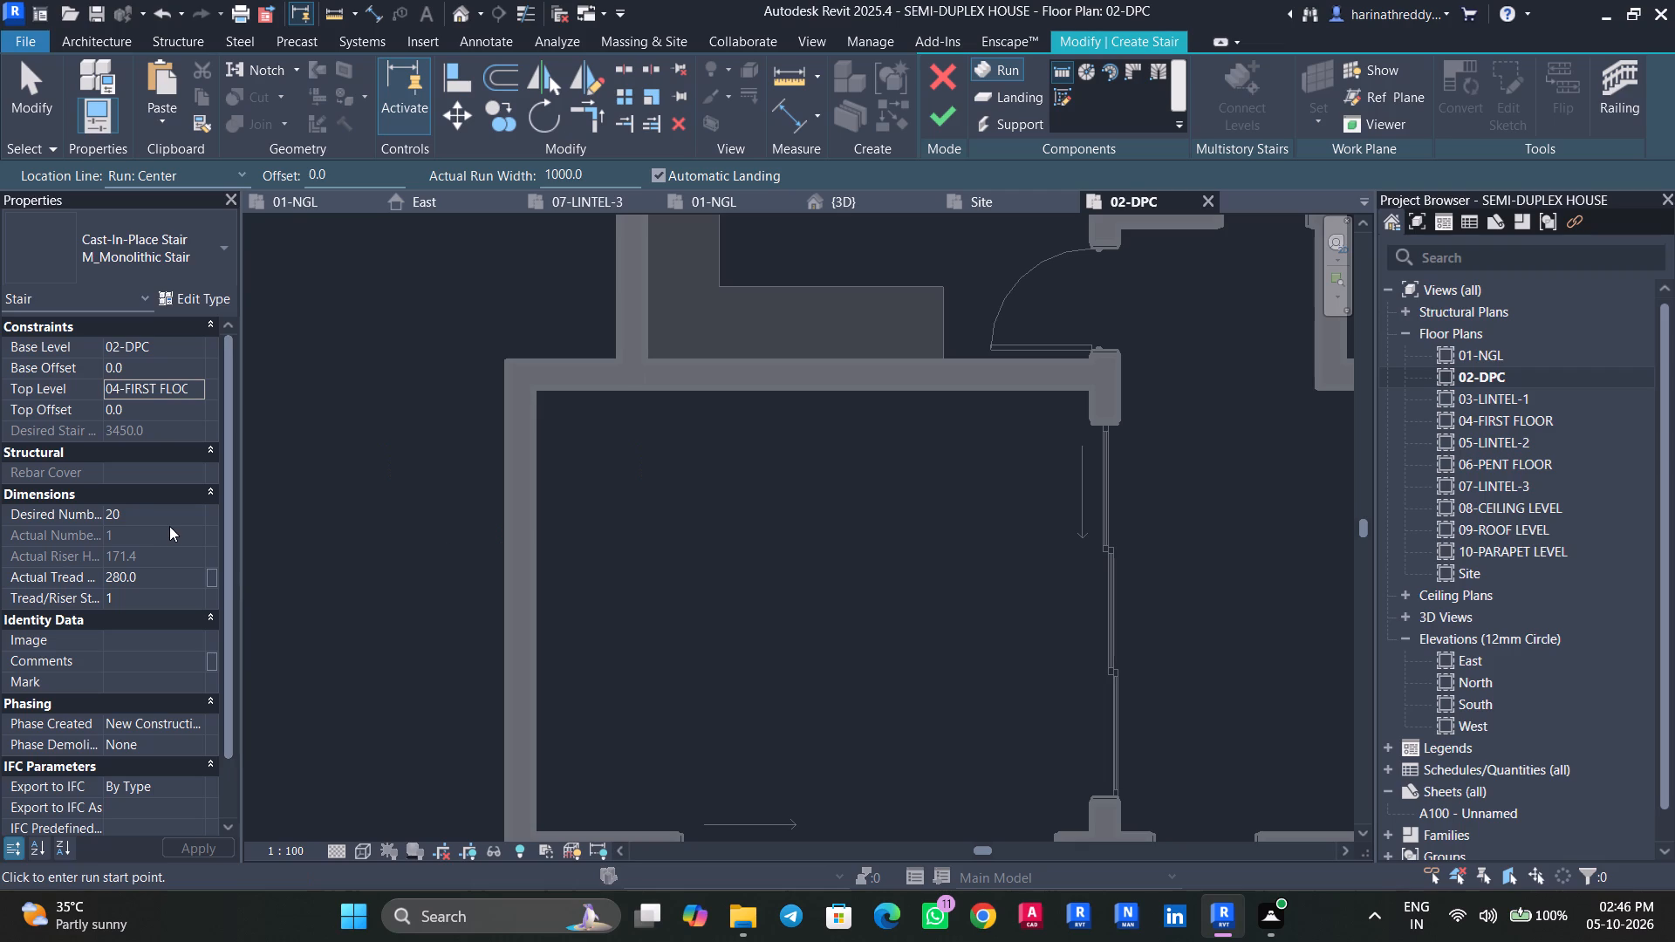
# Set the stair's desired number of risers to 23 and its actual tread depth to 300 mm.
pyautogui.click(171, 577)
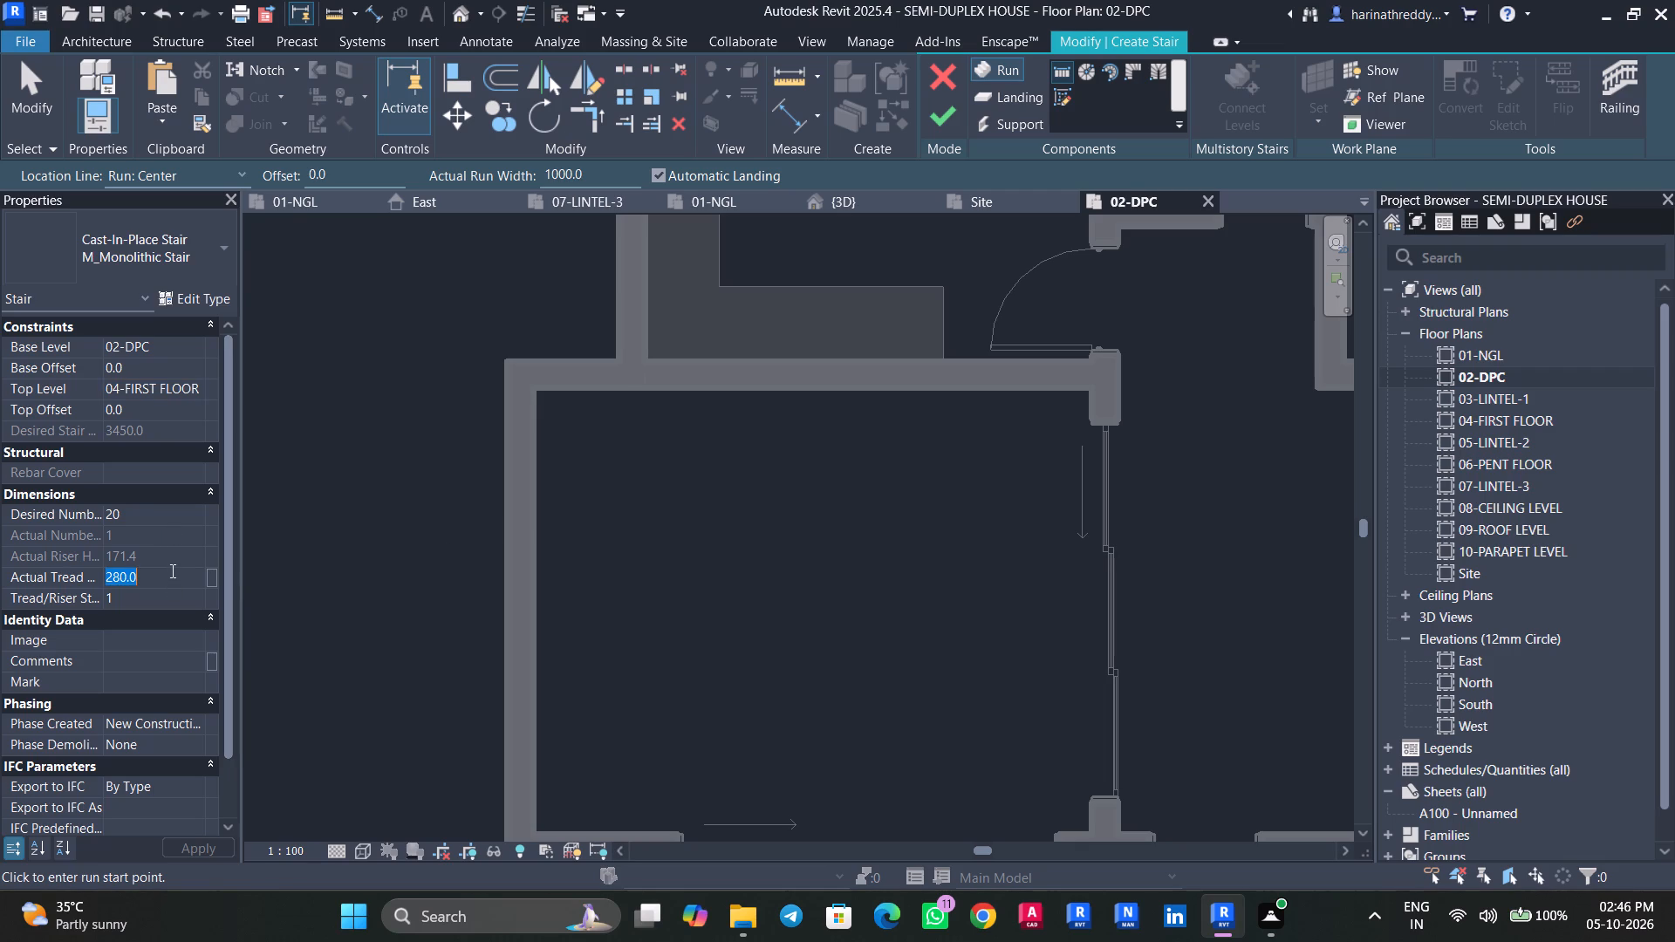
pyautogui.click(154, 517)
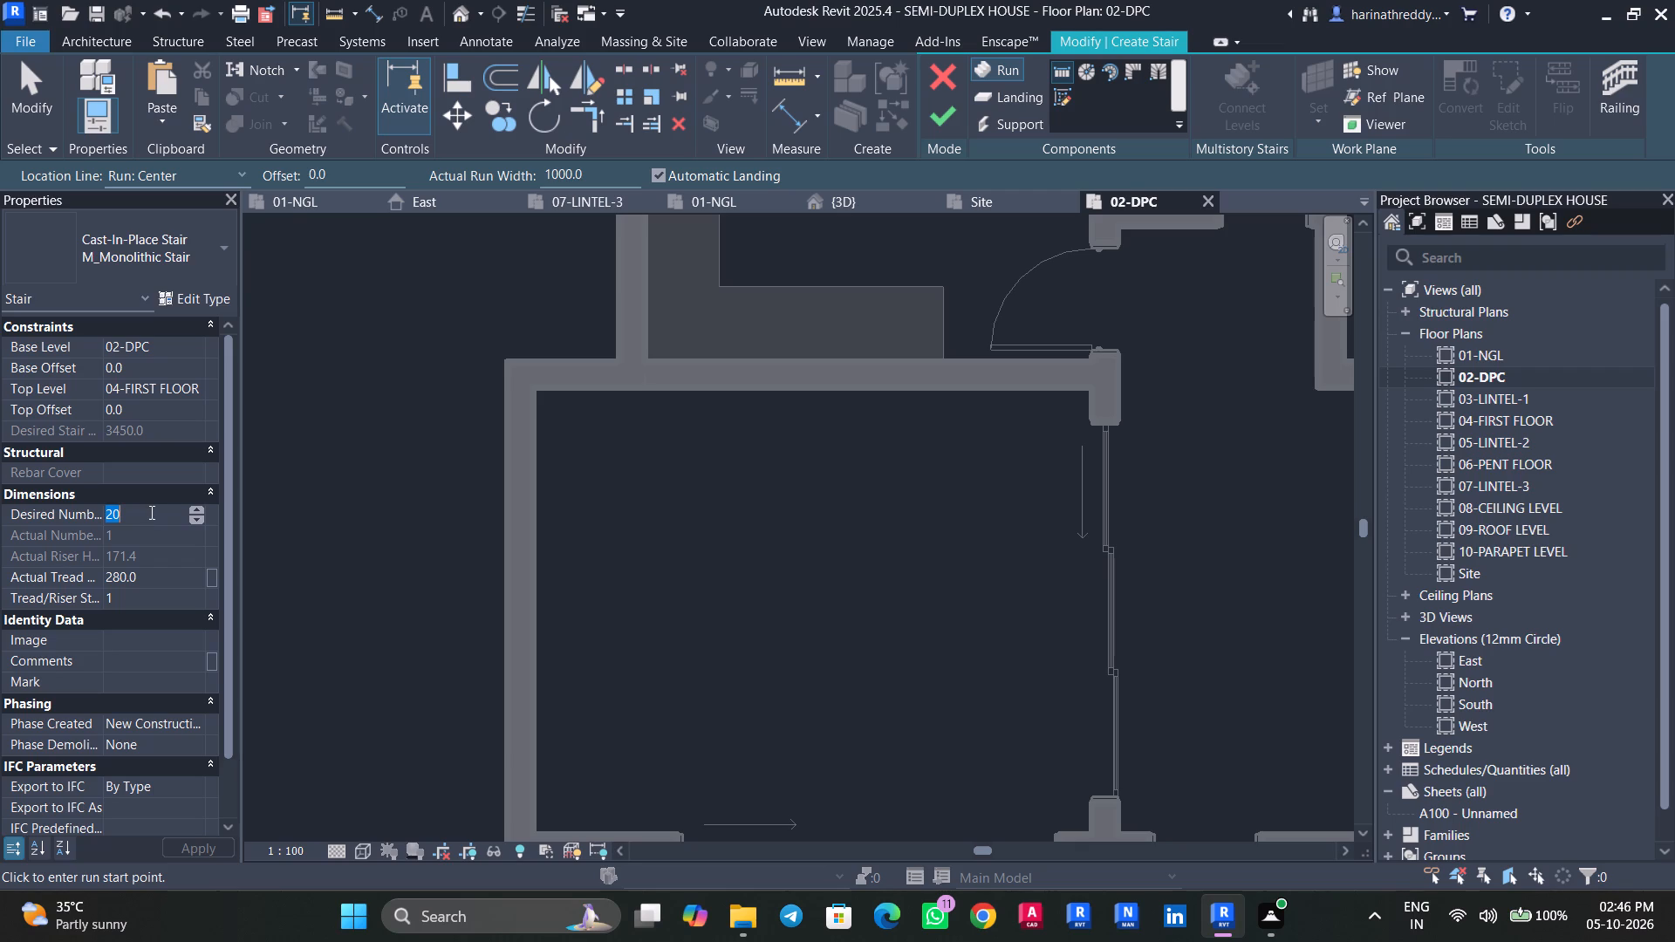
pyautogui.write('24')
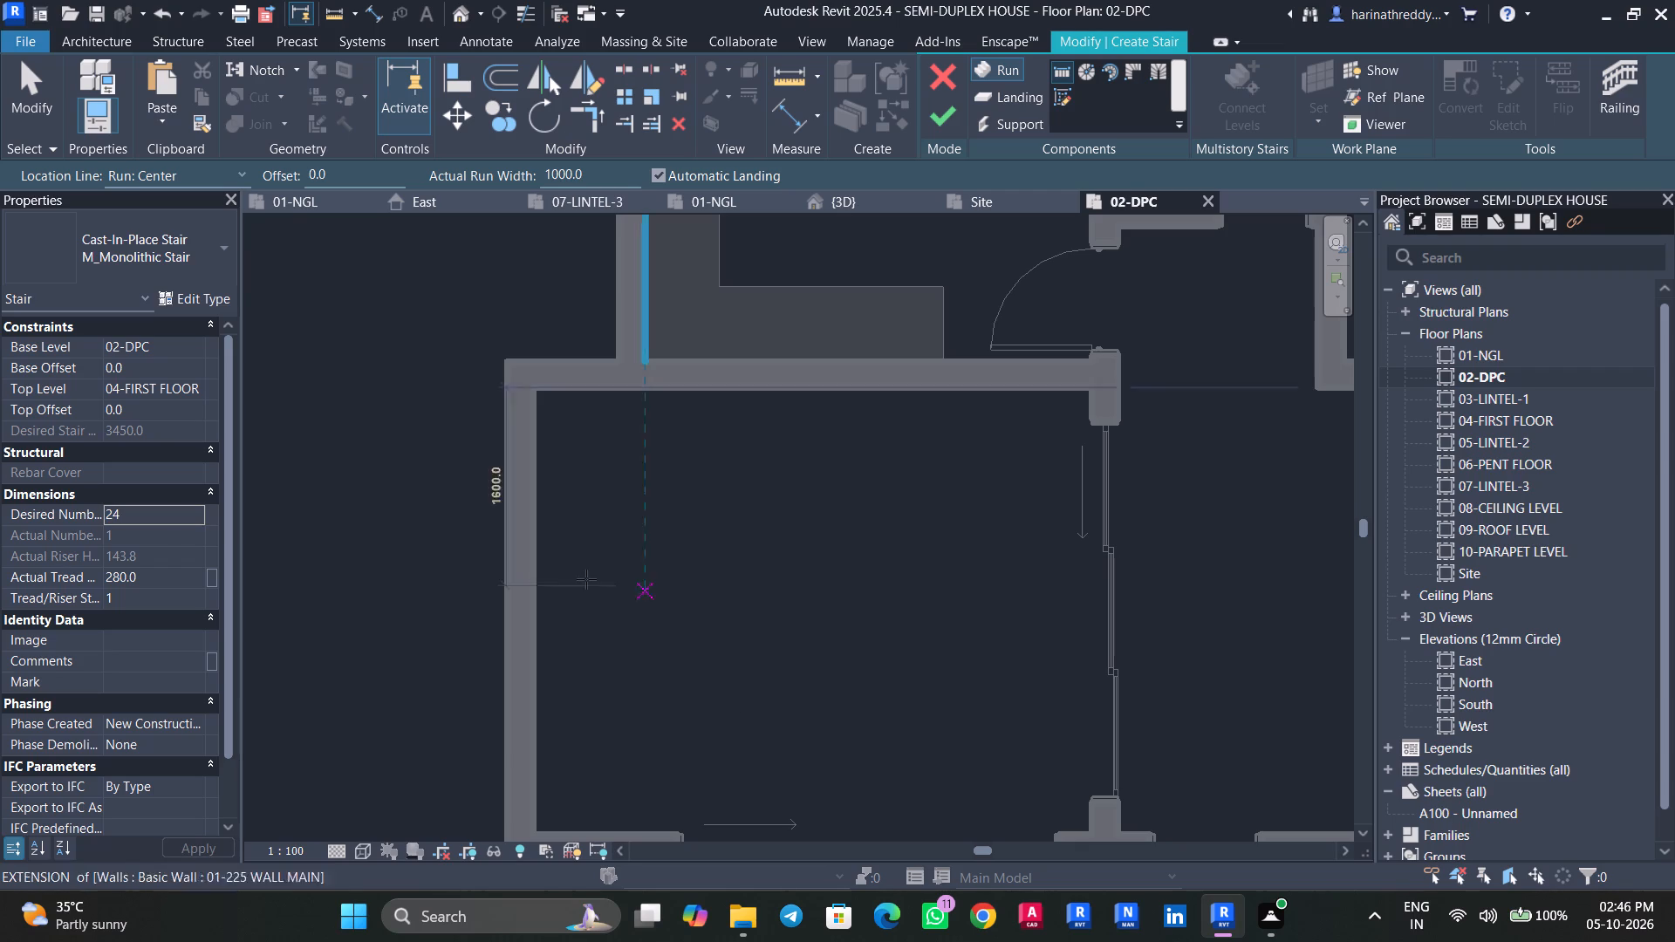
pyautogui.click(145, 513)
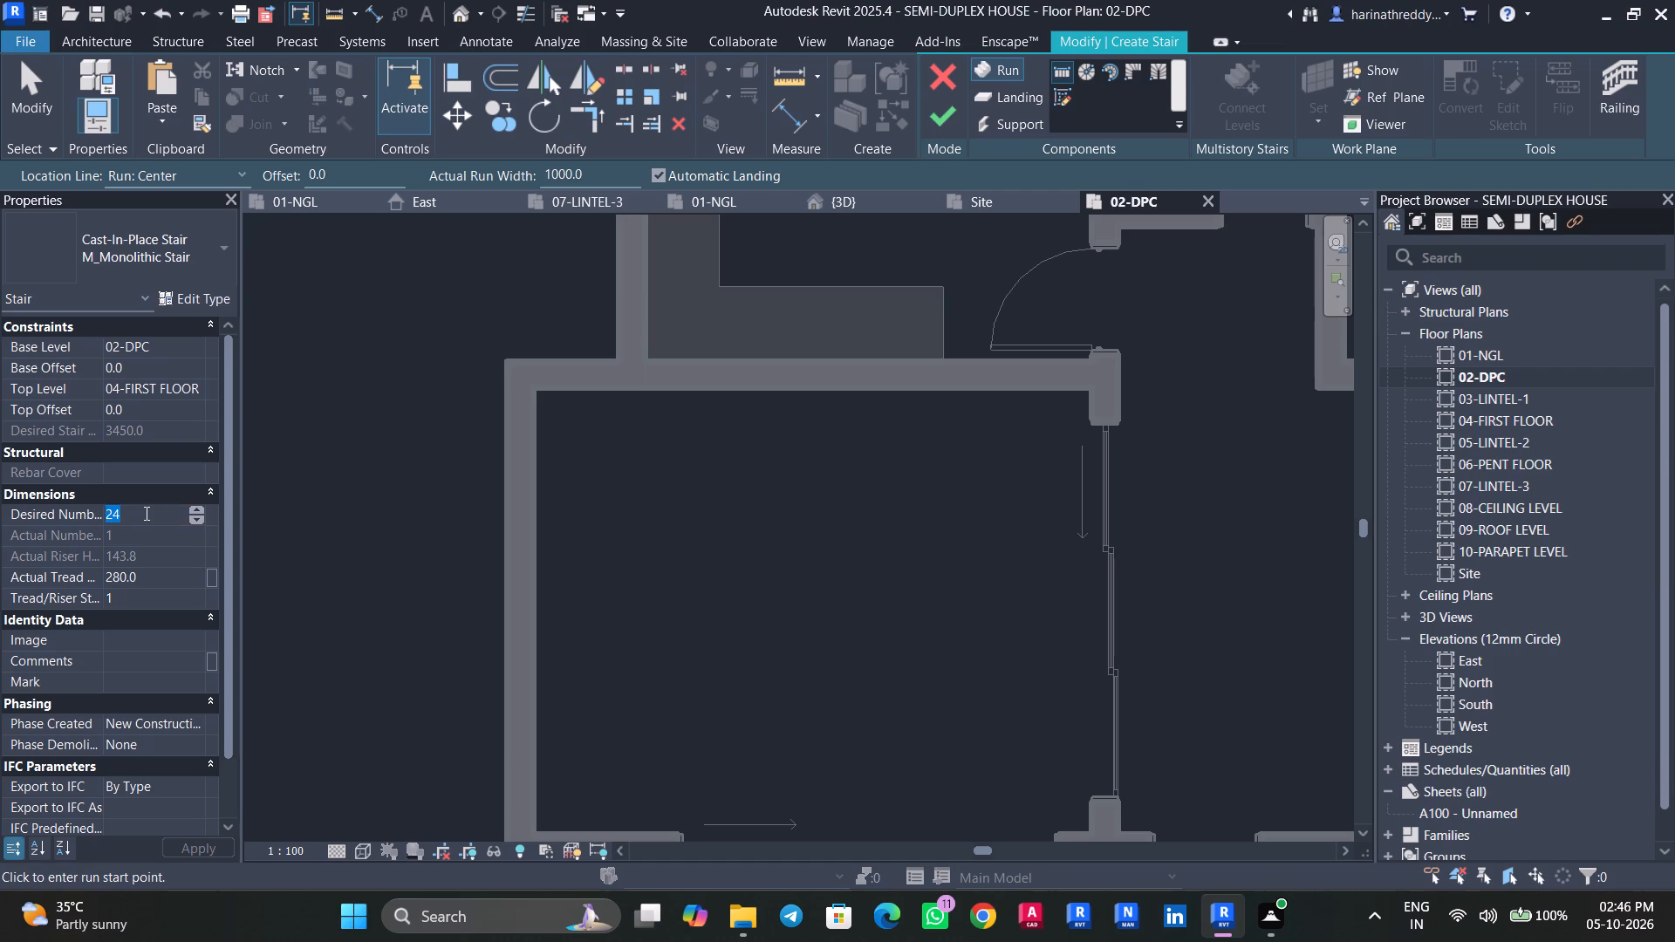
pyautogui.write('23')
pyautogui.click(154, 581)
pyautogui.write('300')
pyautogui.press('Return')
# Begin a sketched run and draw a 3000 mm boundary line westward along the hall's north wall from its inner northeast corner.
pyautogui.scroll(3, 747, 487)
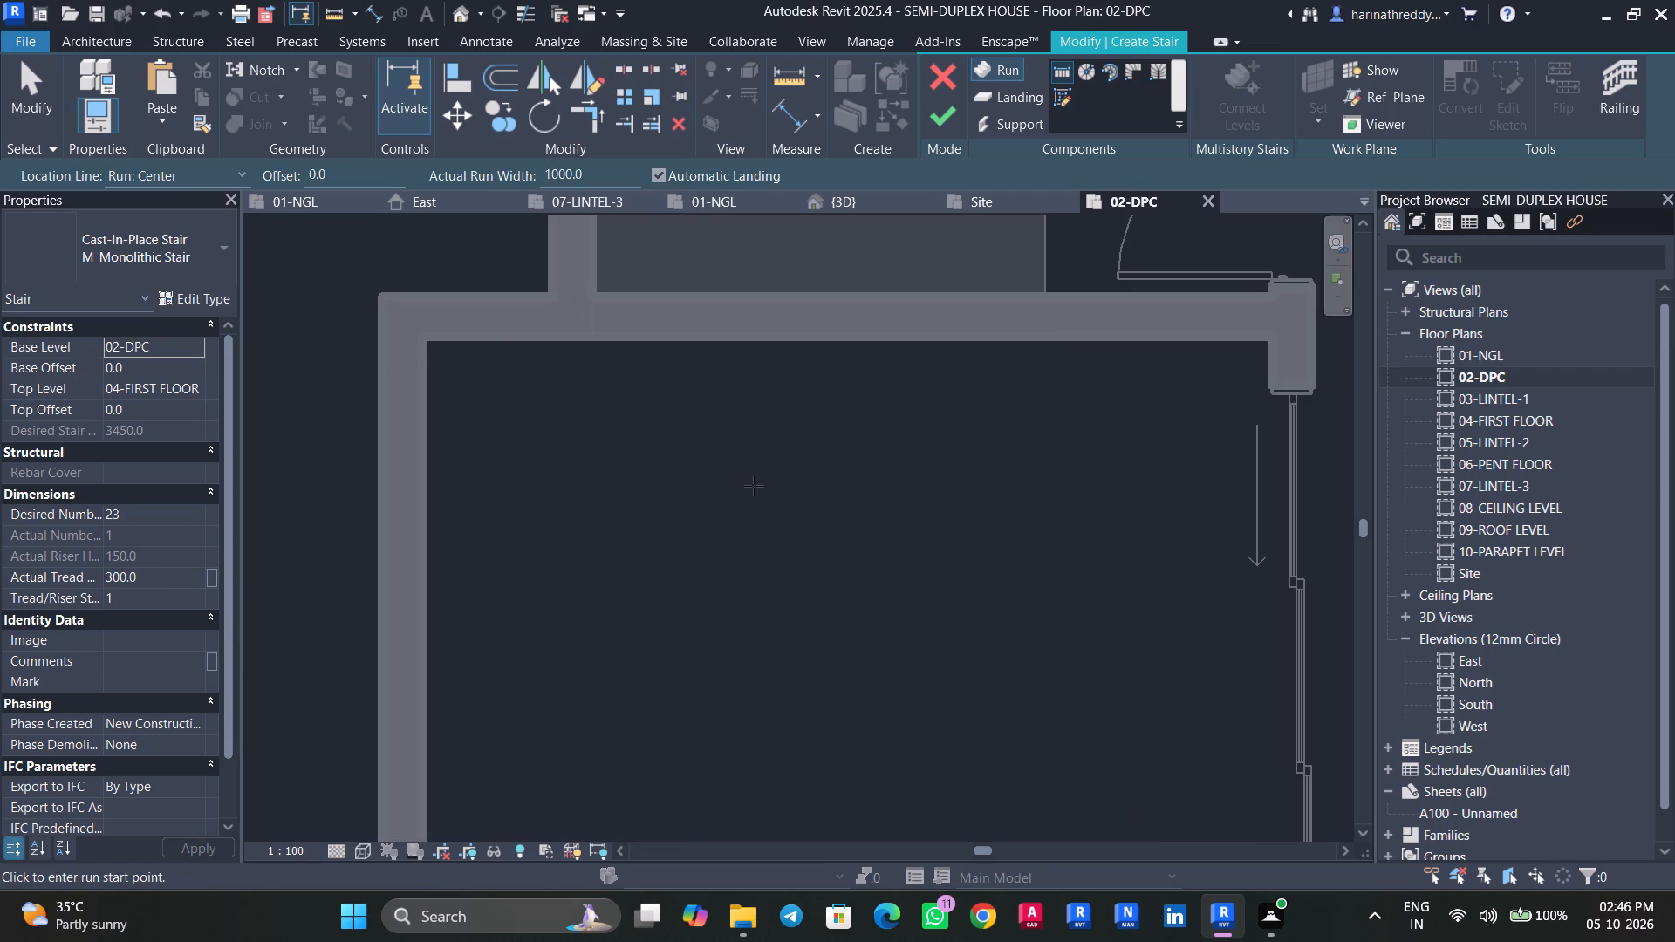
pyautogui.click(1058, 101)
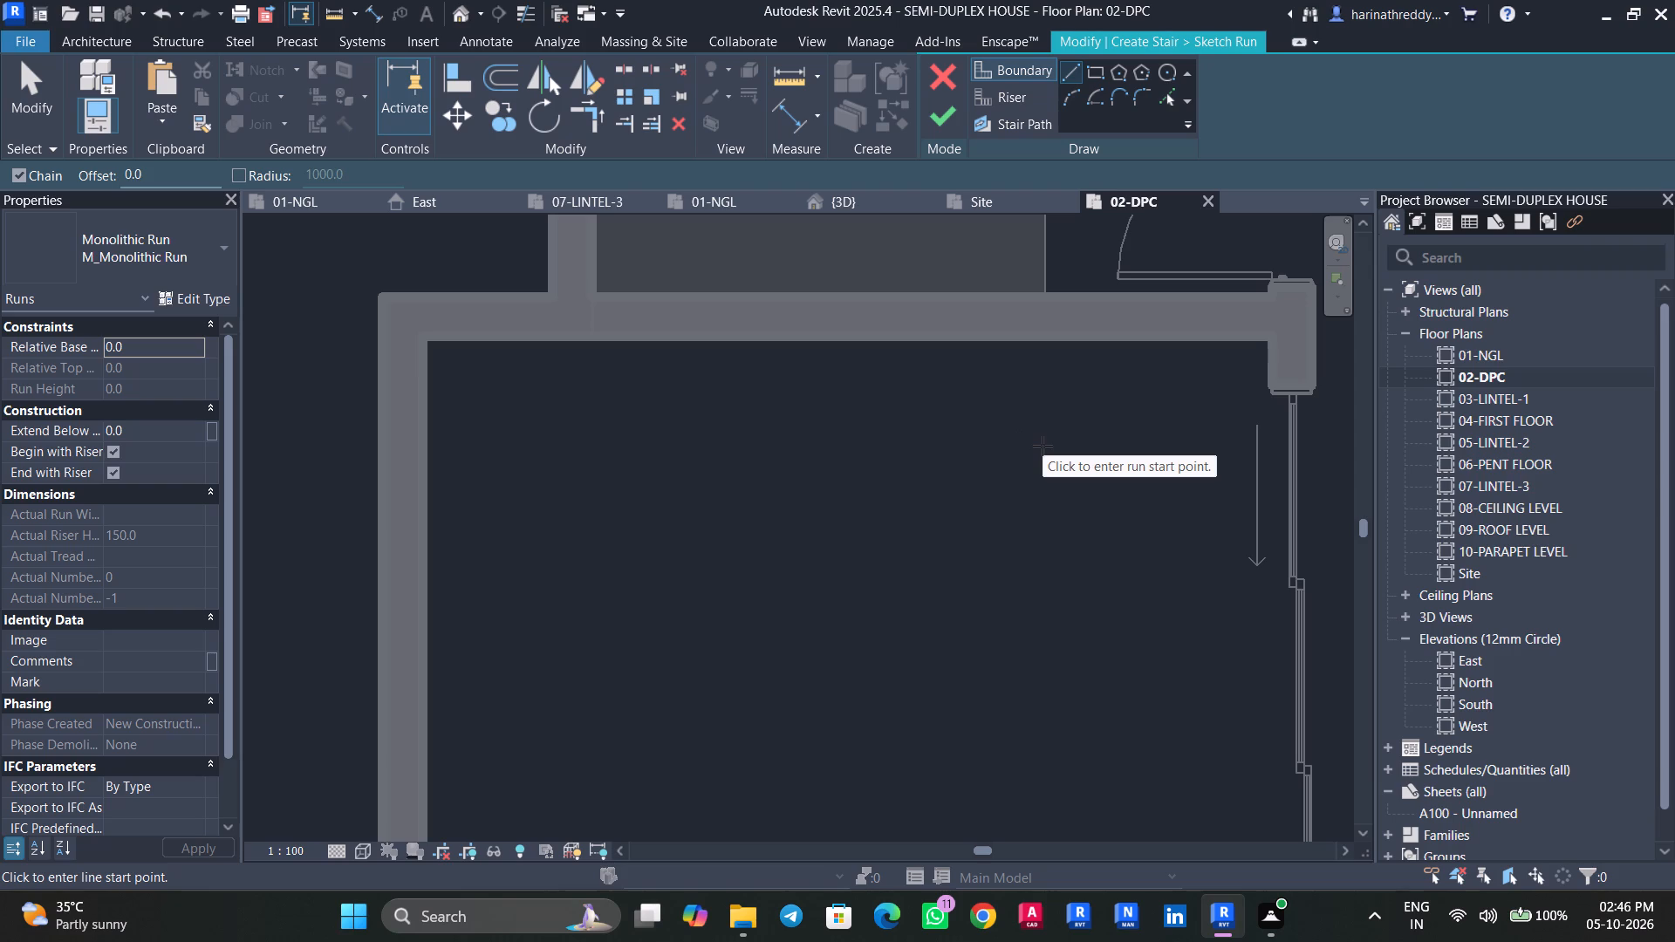
pyautogui.scroll(-6, 1182, 515)
pyautogui.moveTo(1201, 525); pyautogui.dragTo(700, 529, button='middle')
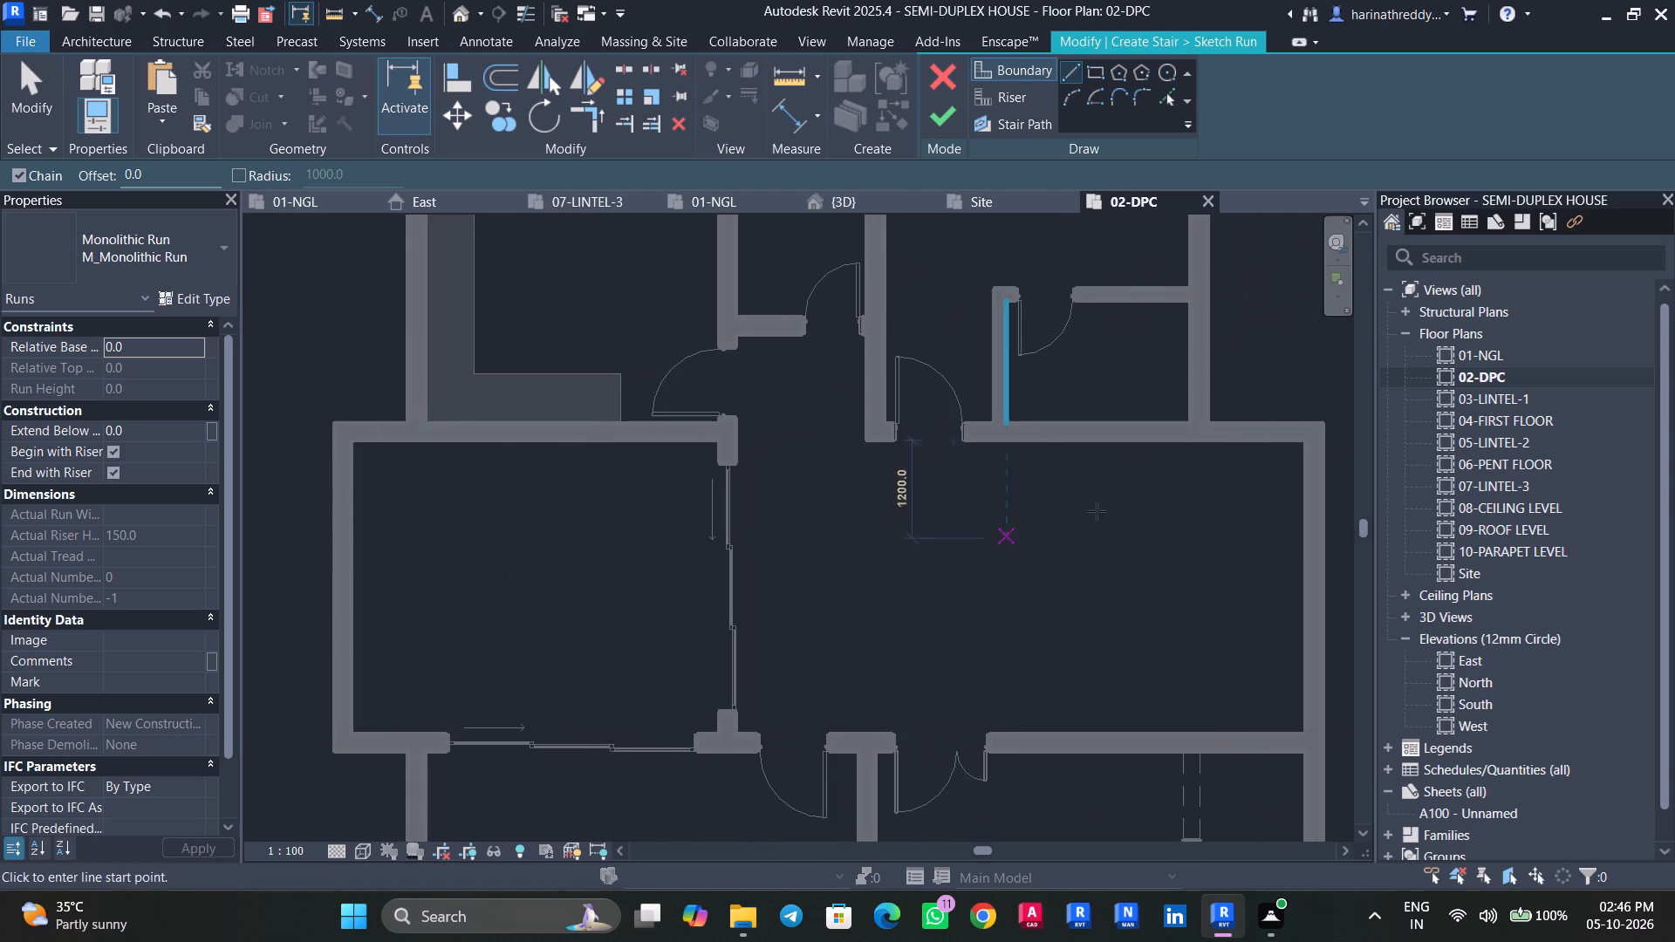
pyautogui.moveTo(1131, 498); pyautogui.dragTo(1025, 526, button='middle')
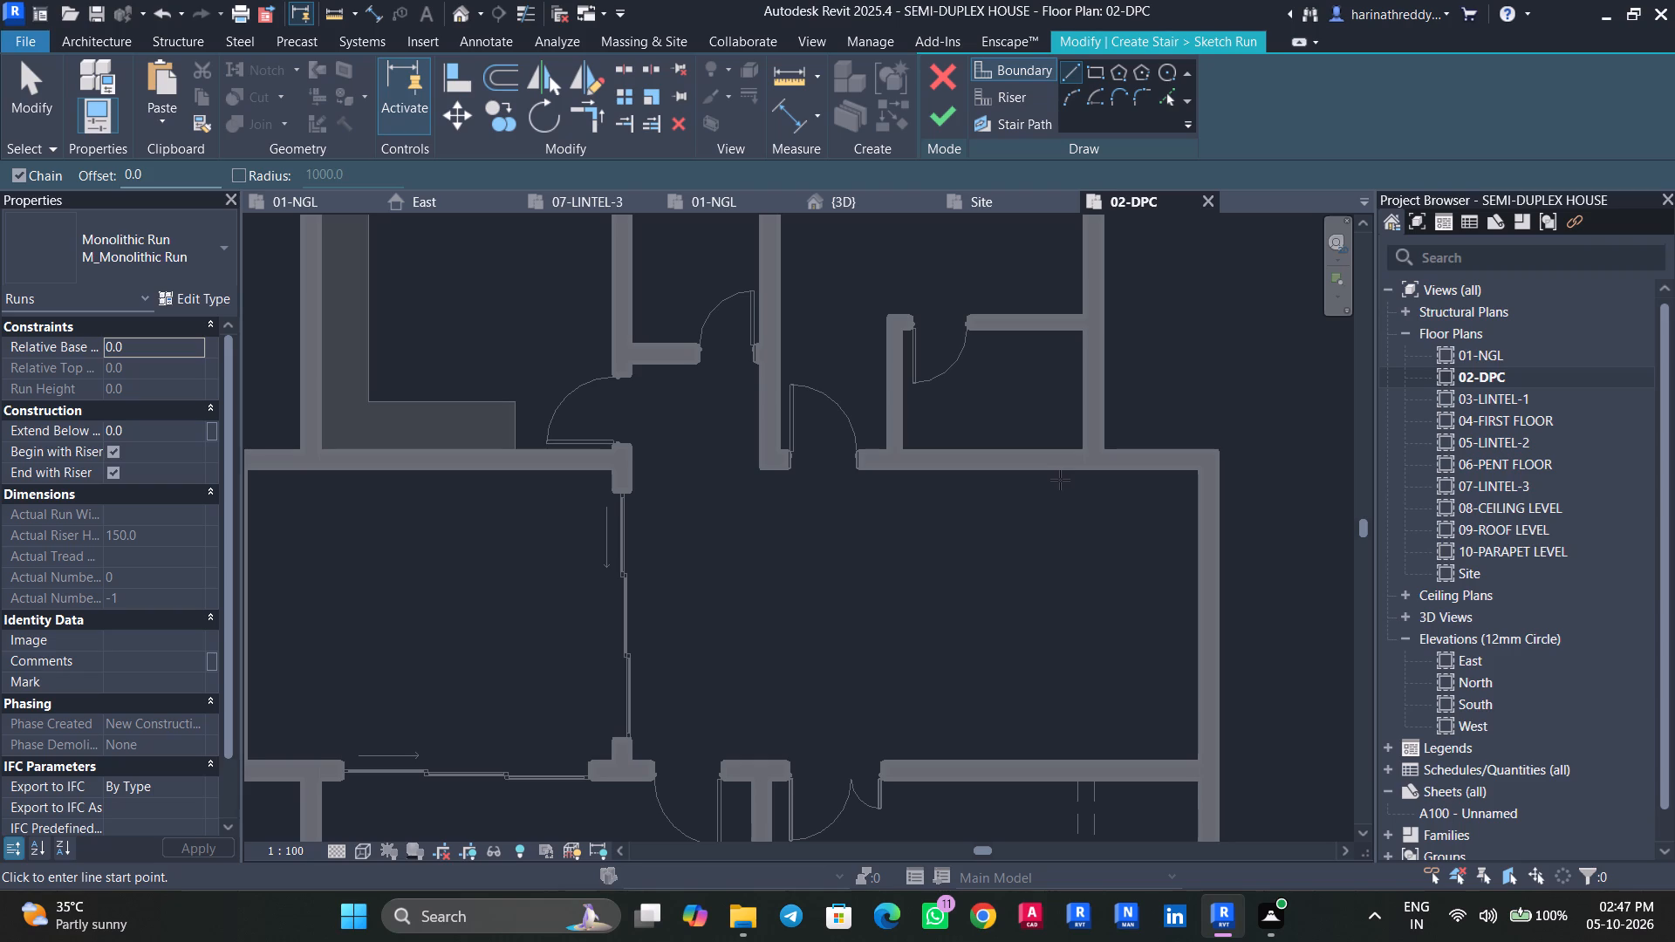
pyautogui.scroll(4, 1193, 478)
pyautogui.click(1202, 464)
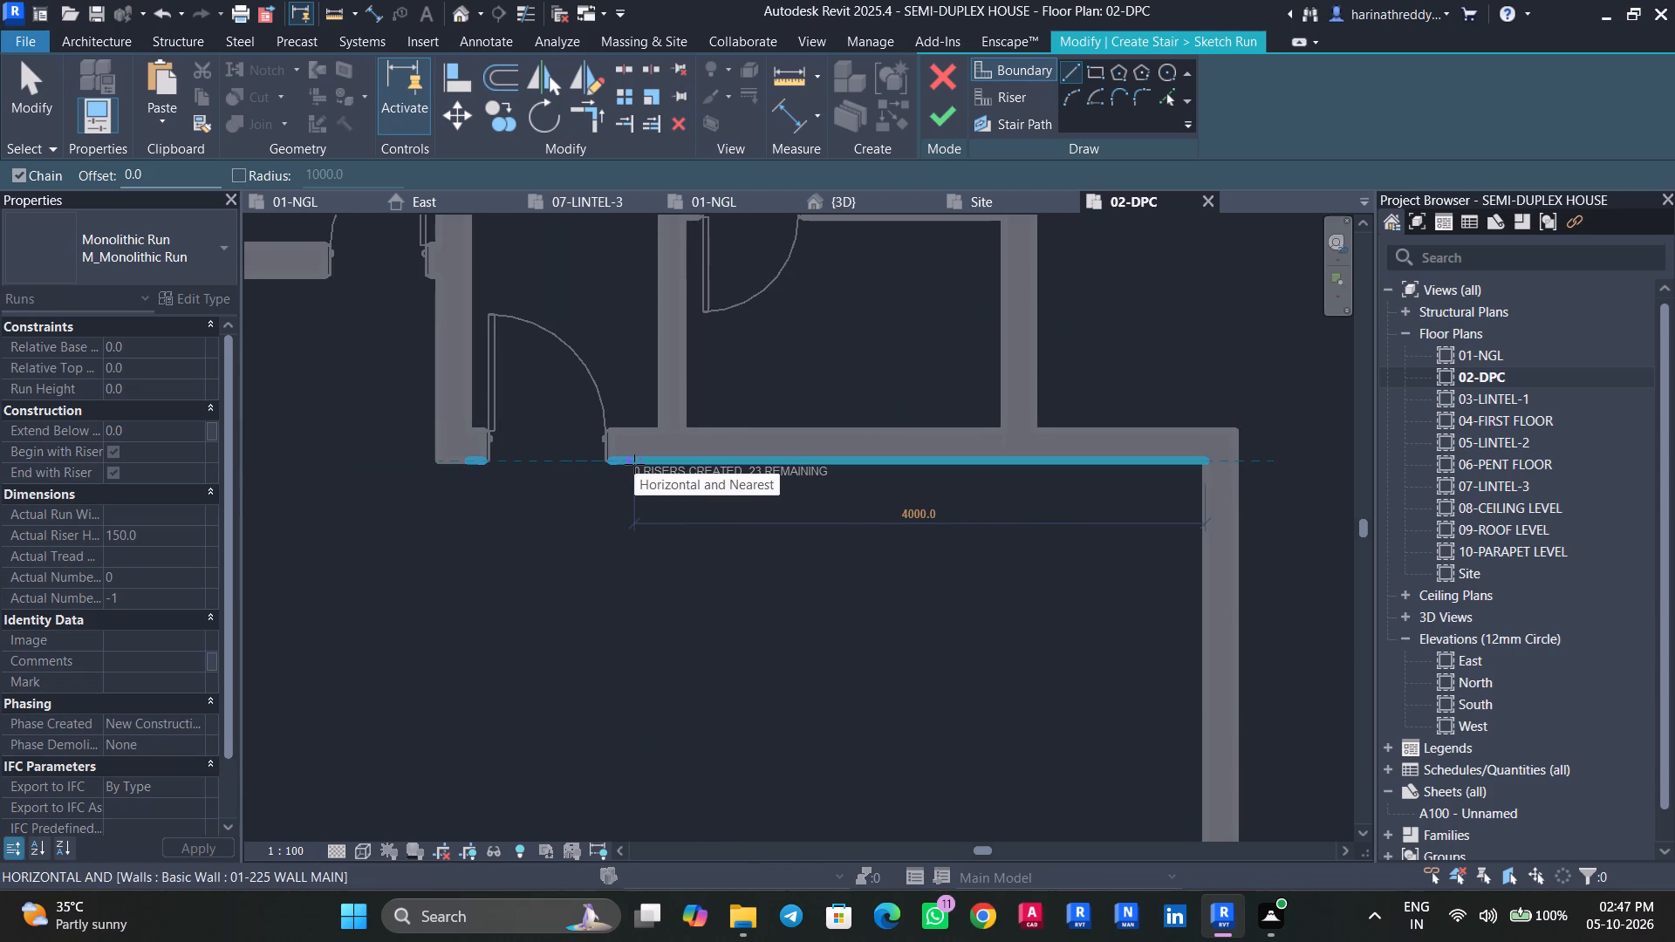
pyautogui.write('3000')
pyautogui.press('Return')
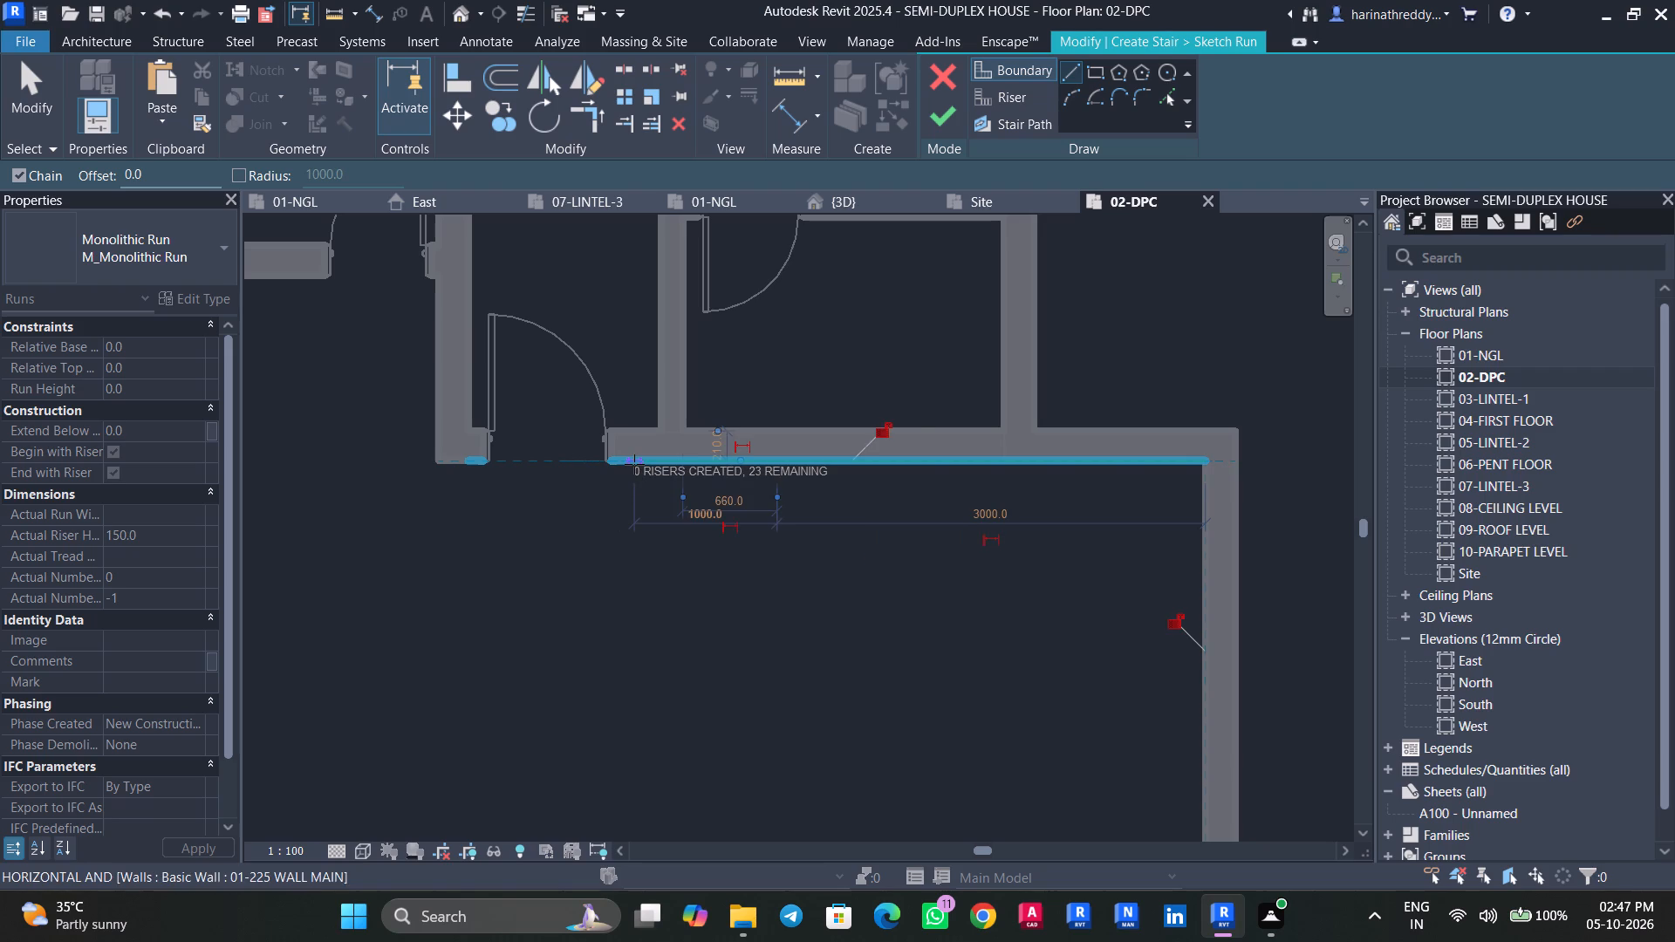
pyautogui.moveTo(777, 631); pyautogui.dragTo(749, 506, button='middle')
pyautogui.press('Escape')
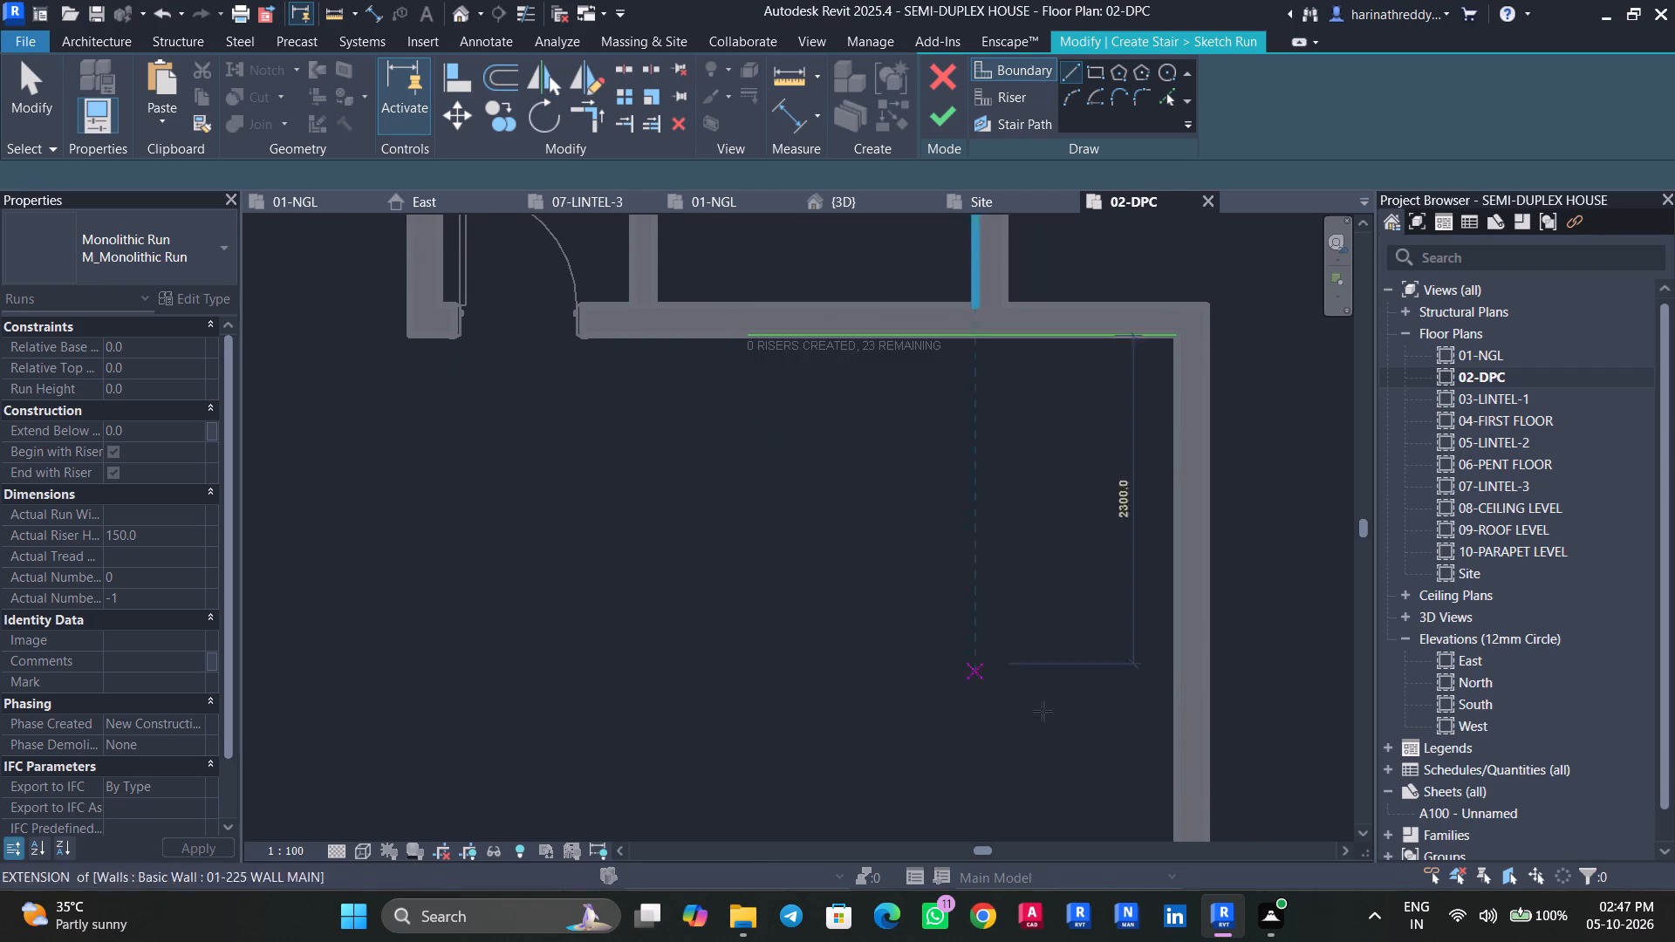
# Draw a 3000 mm boundary line westward along the hall's south wall from its inner southeast corner.
pyautogui.moveTo(983, 724); pyautogui.dragTo(971, 421, button='middle')
pyautogui.click(1157, 544)
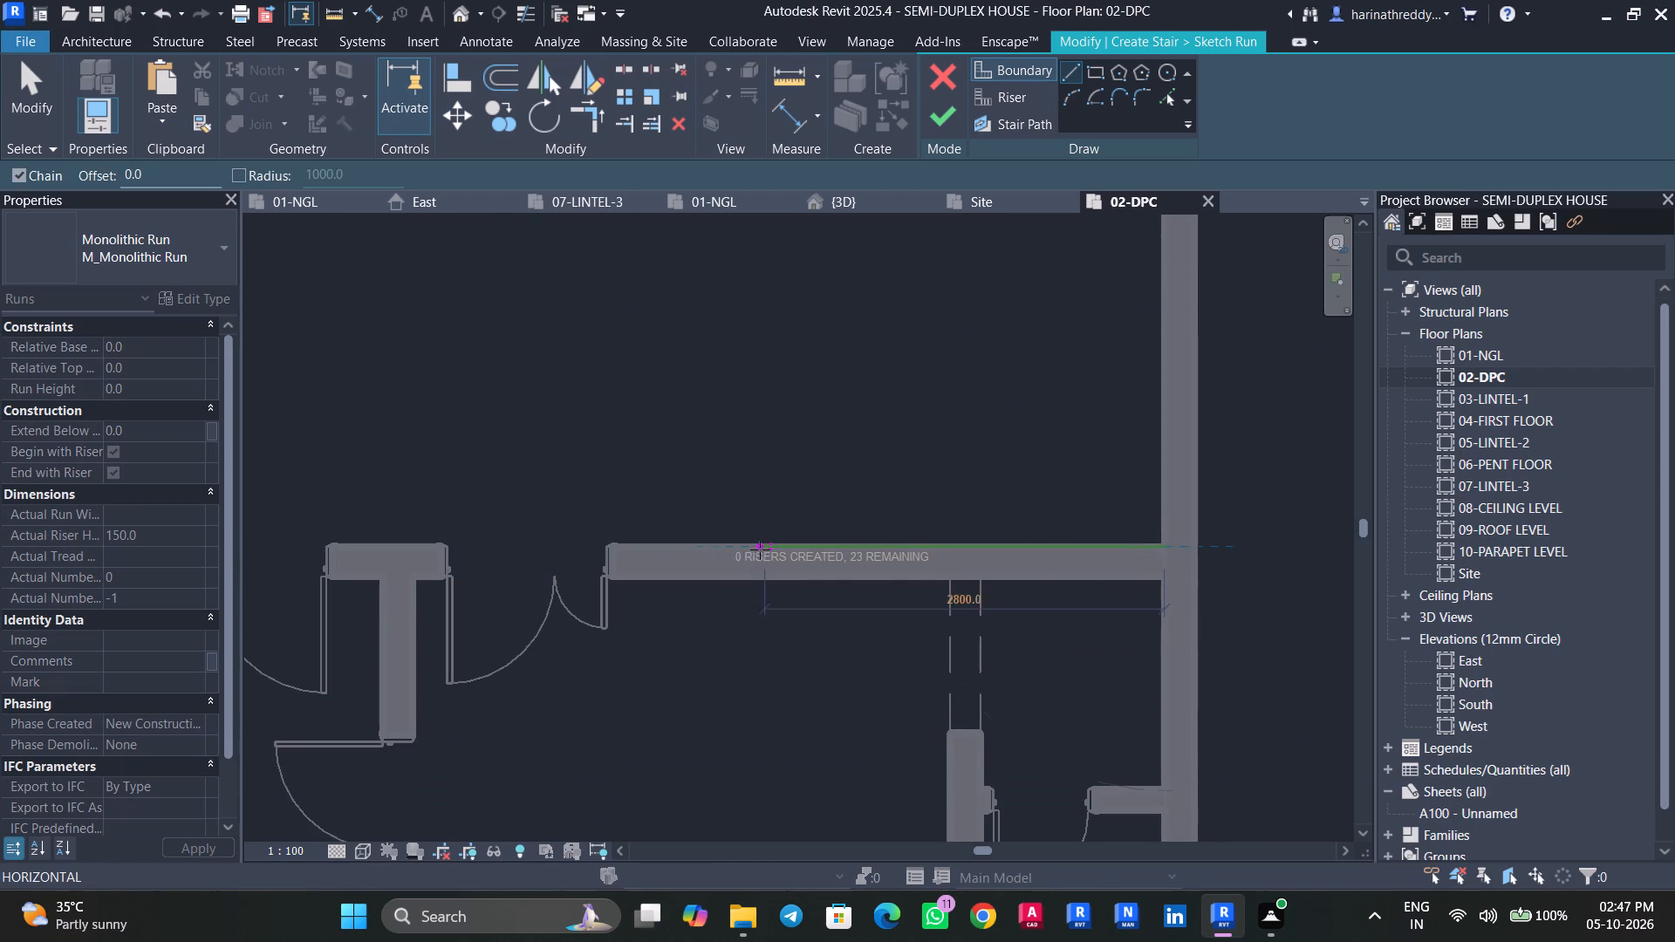
pyautogui.write('3000')
pyautogui.press('Return')
pyautogui.press('Escape')
# Join the east ends of the two boundary lines with a boundary line along the hall's east wall.
pyautogui.scroll(-1, 756, 454)
pyautogui.moveTo(754, 507); pyautogui.dragTo(746, 603, button='middle')
pyautogui.scroll(-4, 968, 349)
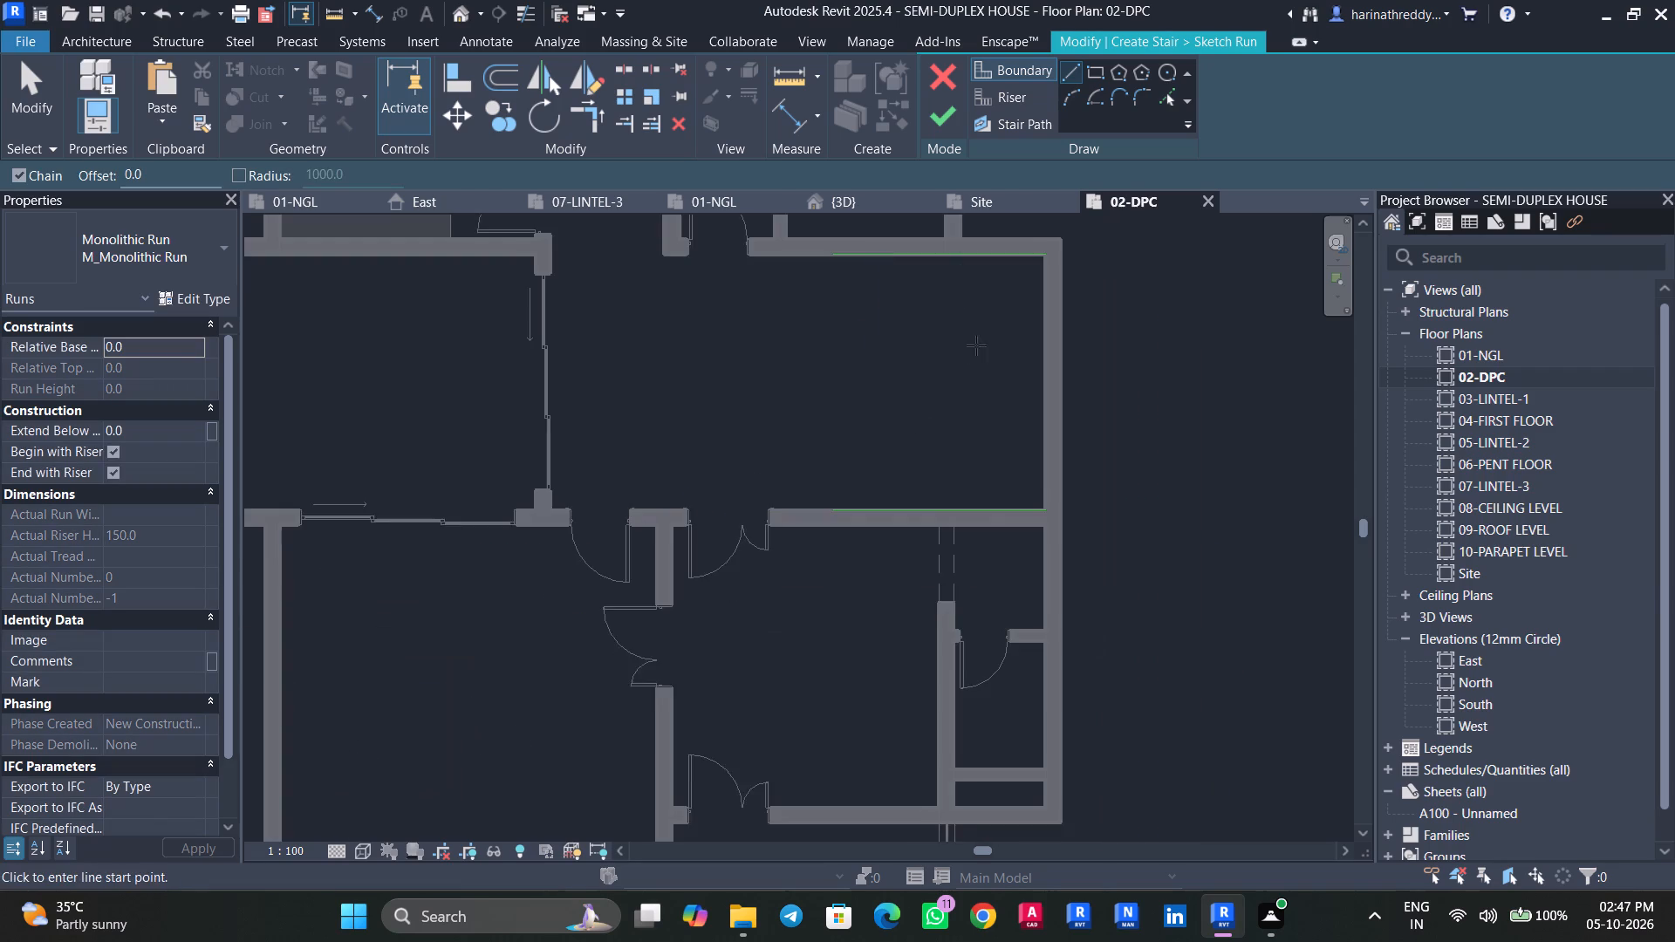
pyautogui.moveTo(985, 359); pyautogui.dragTo(979, 400, button='middle')
pyautogui.click(1036, 298)
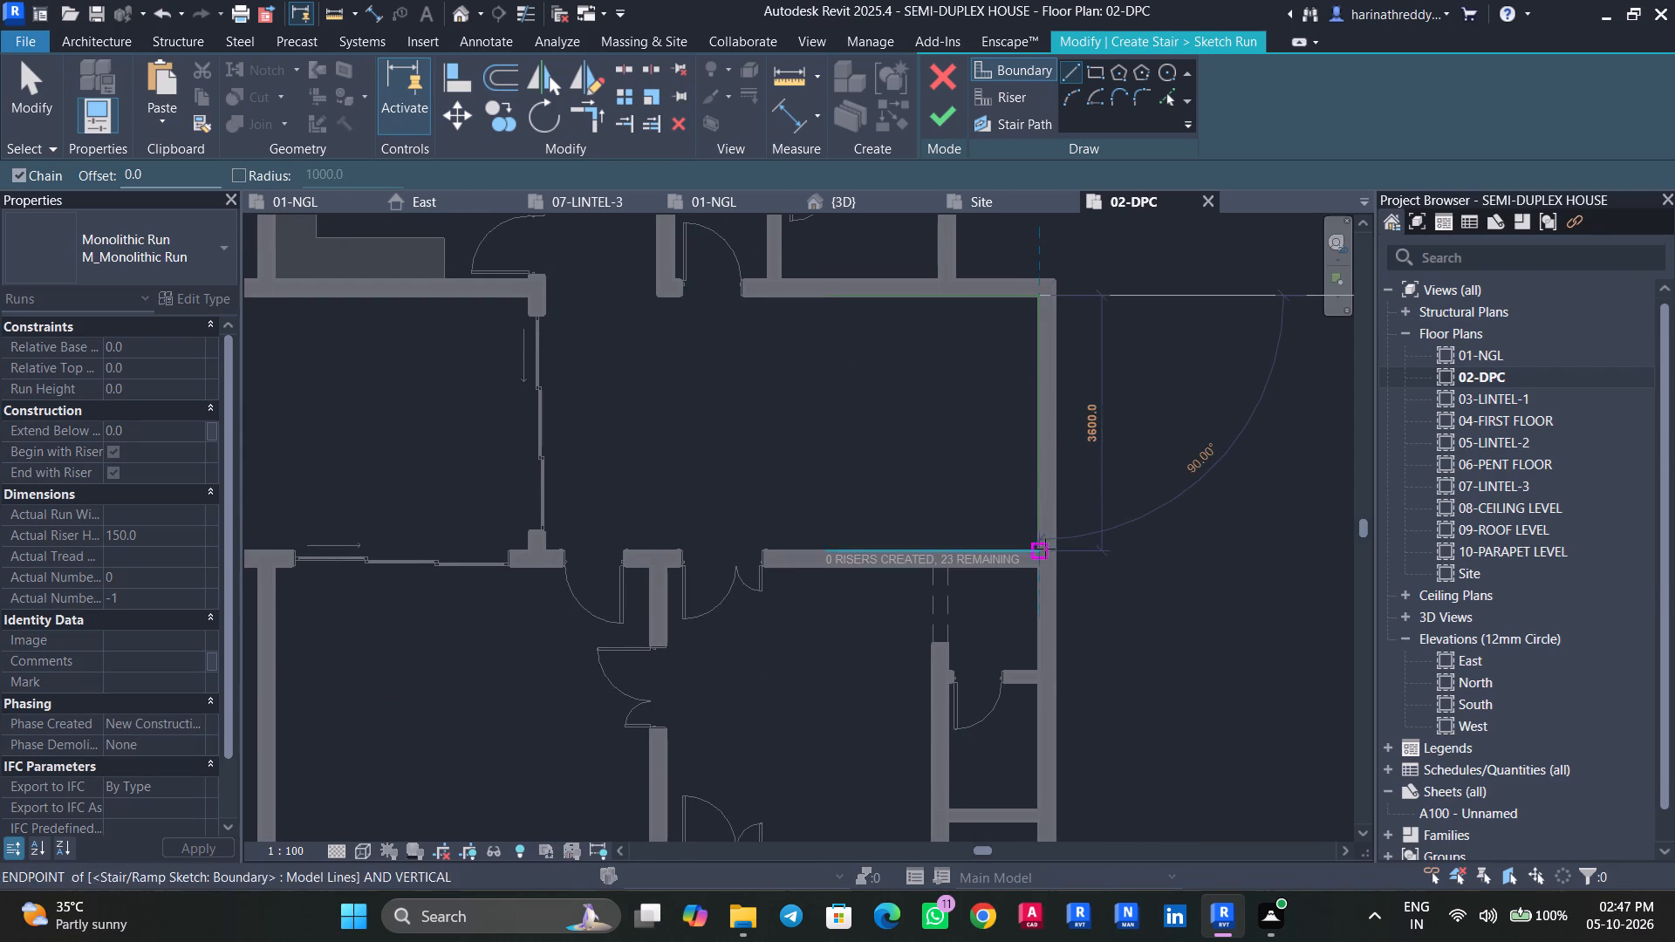
pyautogui.click(1045, 549)
pyautogui.press('Escape')
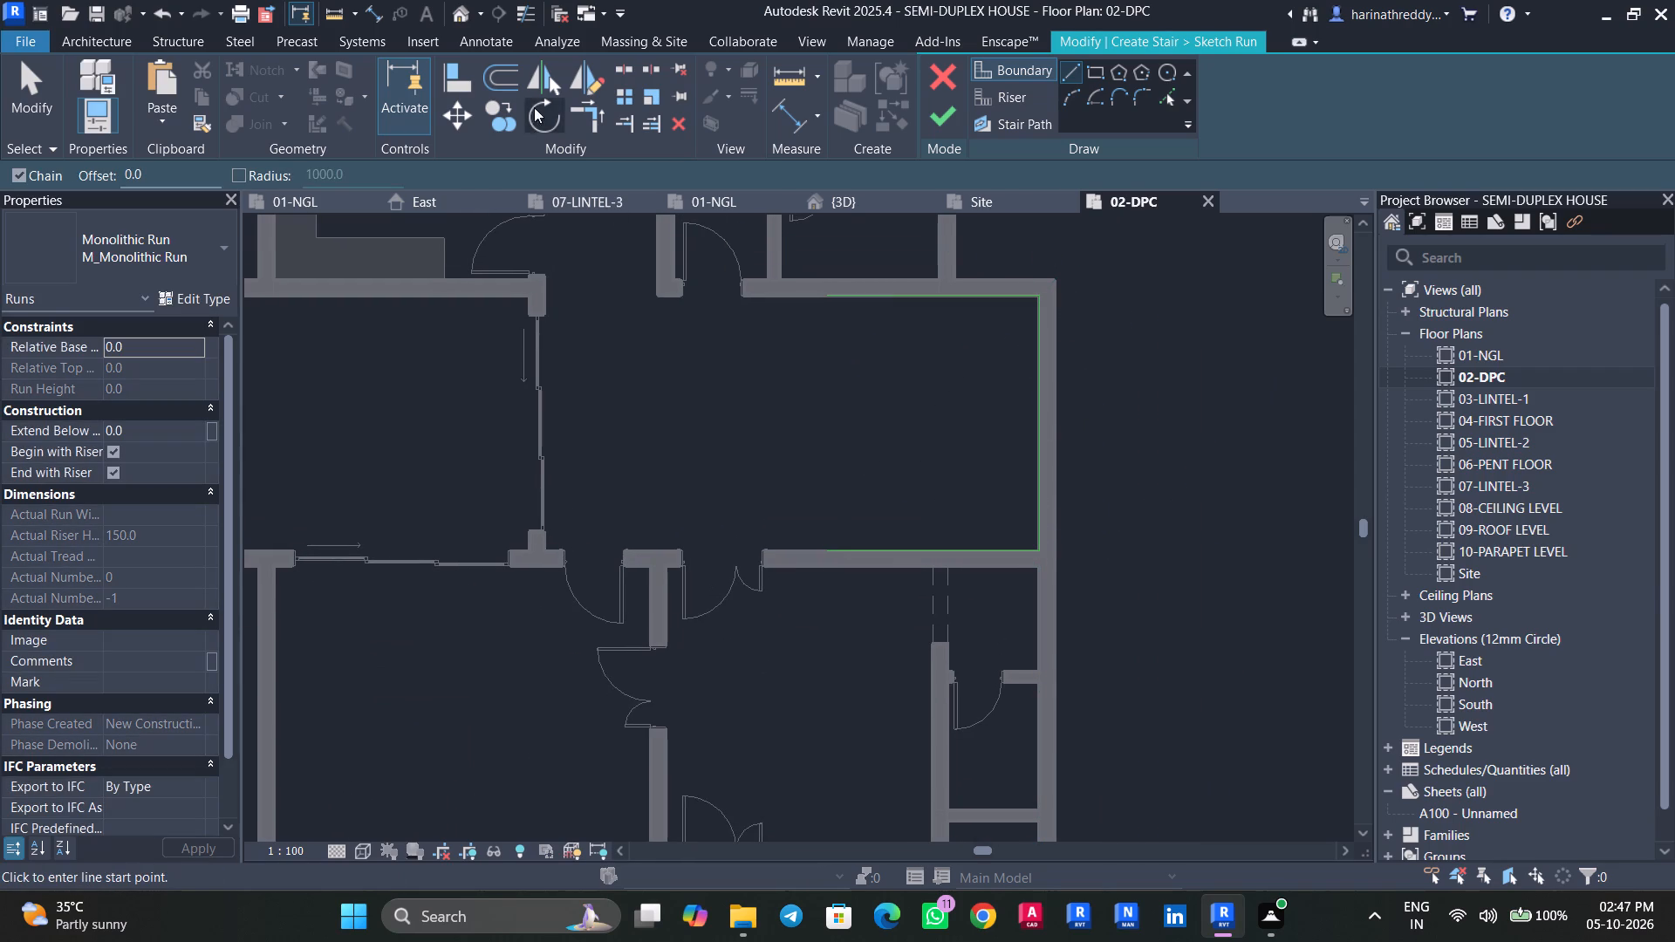
# Offset copies of the north, south and east boundary lines 1200 mm inward to outline the flight and landing widths.
pyautogui.click(510, 83)
pyautogui.moveTo(539, 174); pyautogui.dragTo(416, 173)
pyautogui.write('1200')
pyautogui.press('Return')
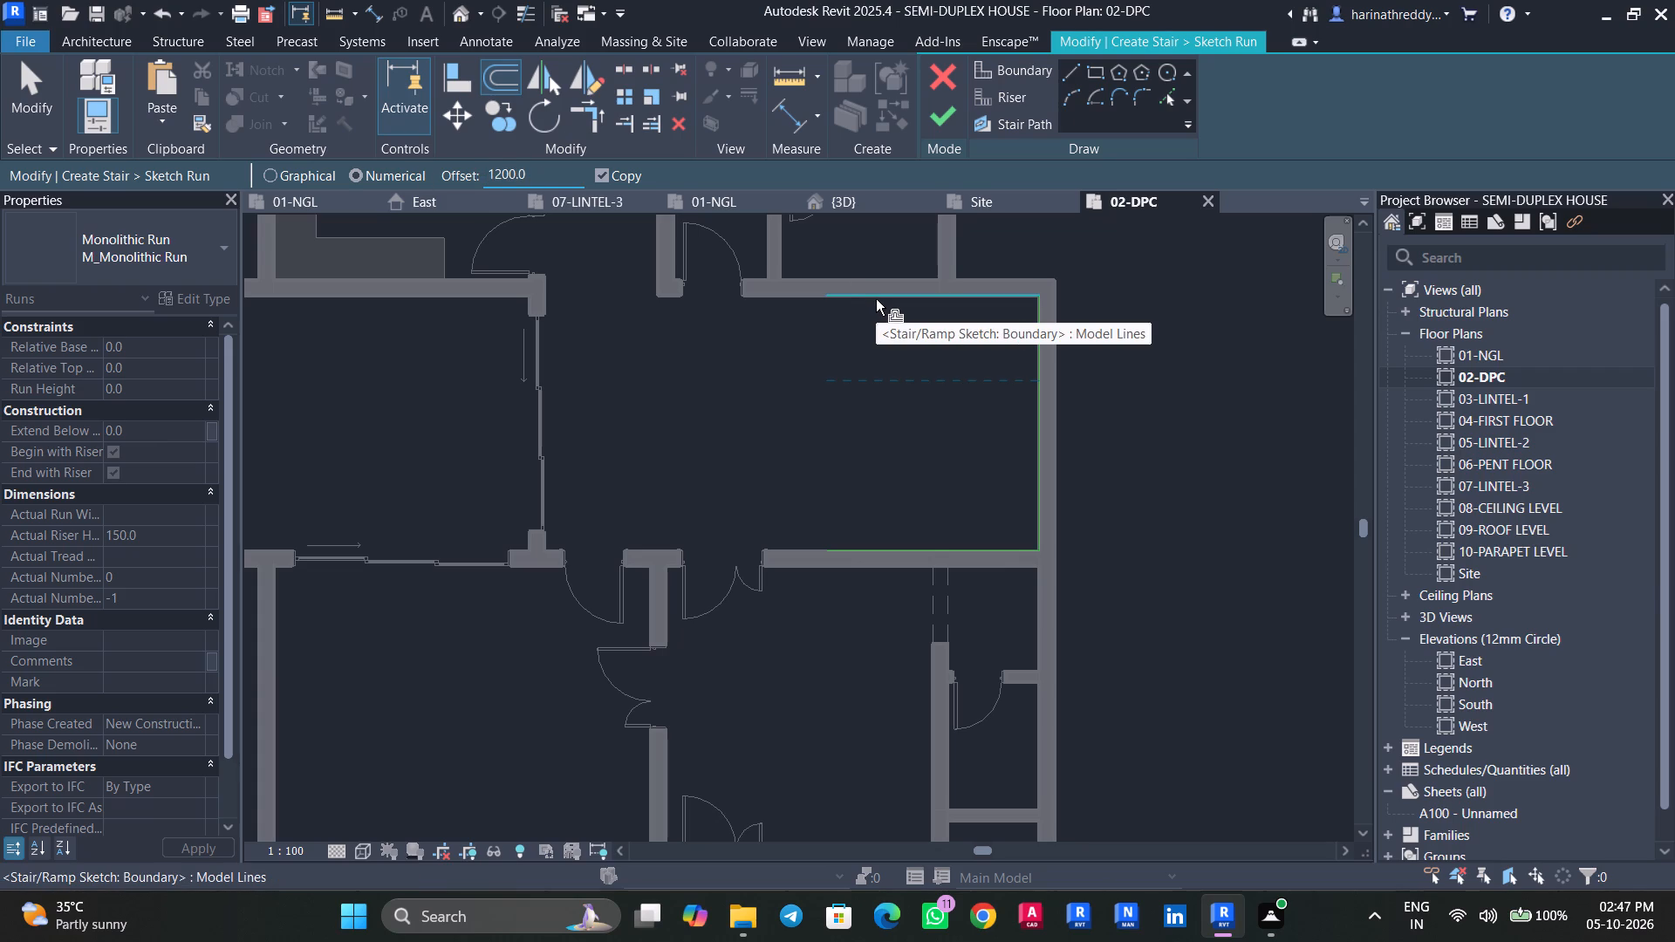
pyautogui.click(876, 299)
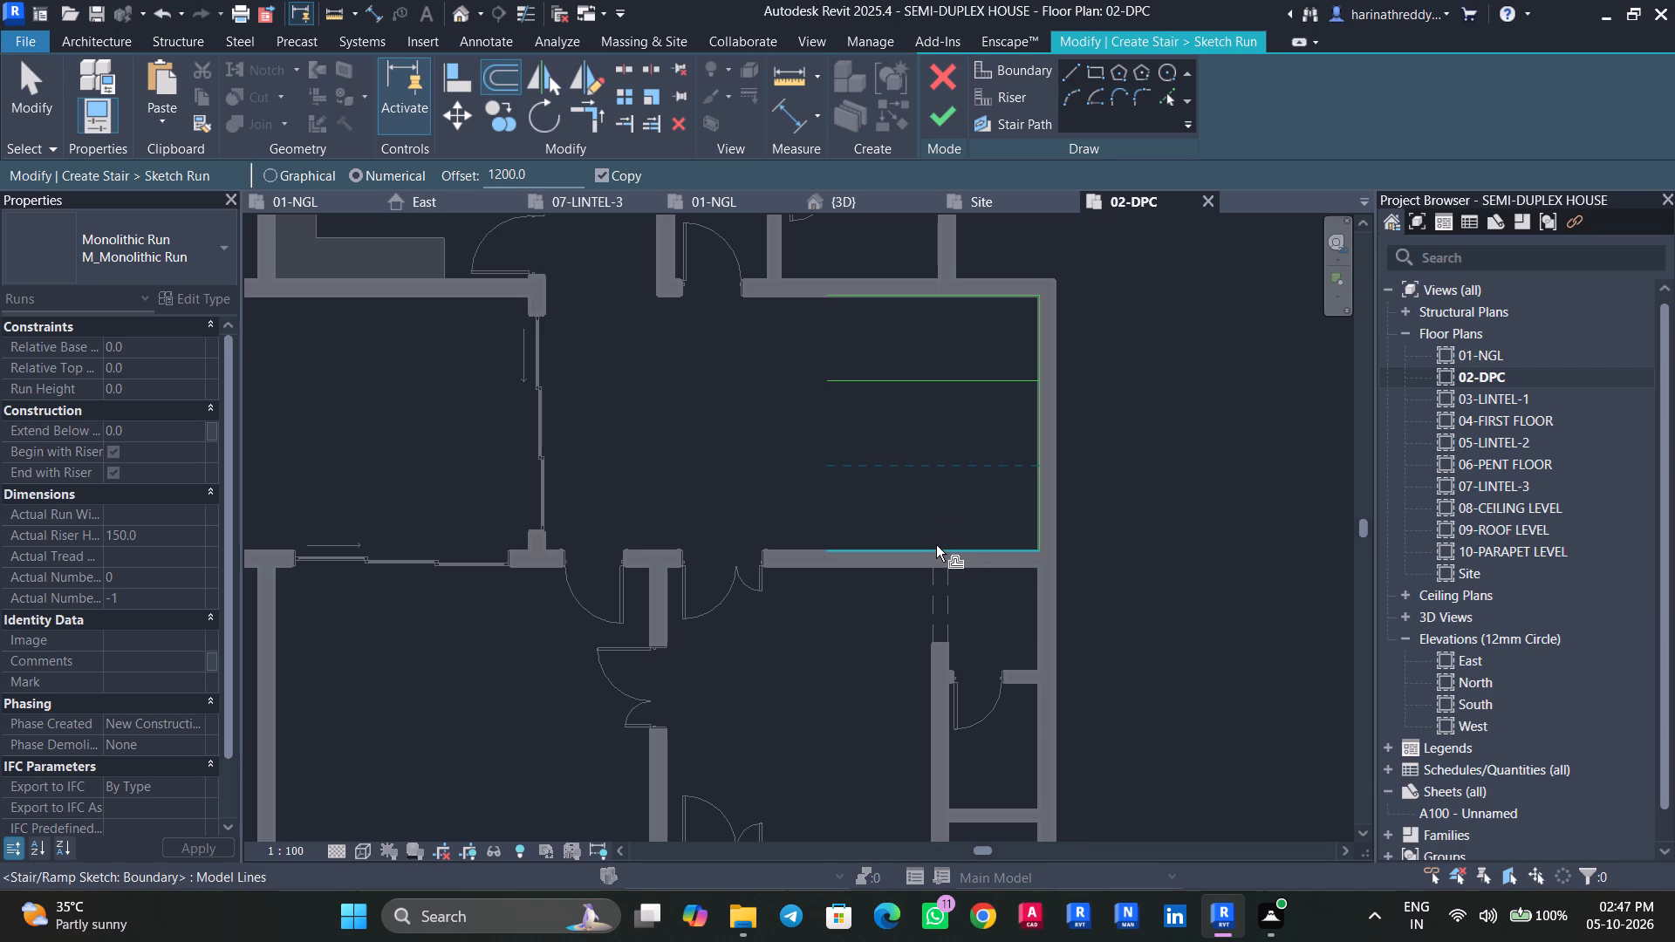
pyautogui.click(936, 545)
pyautogui.scroll(3, 872, 463)
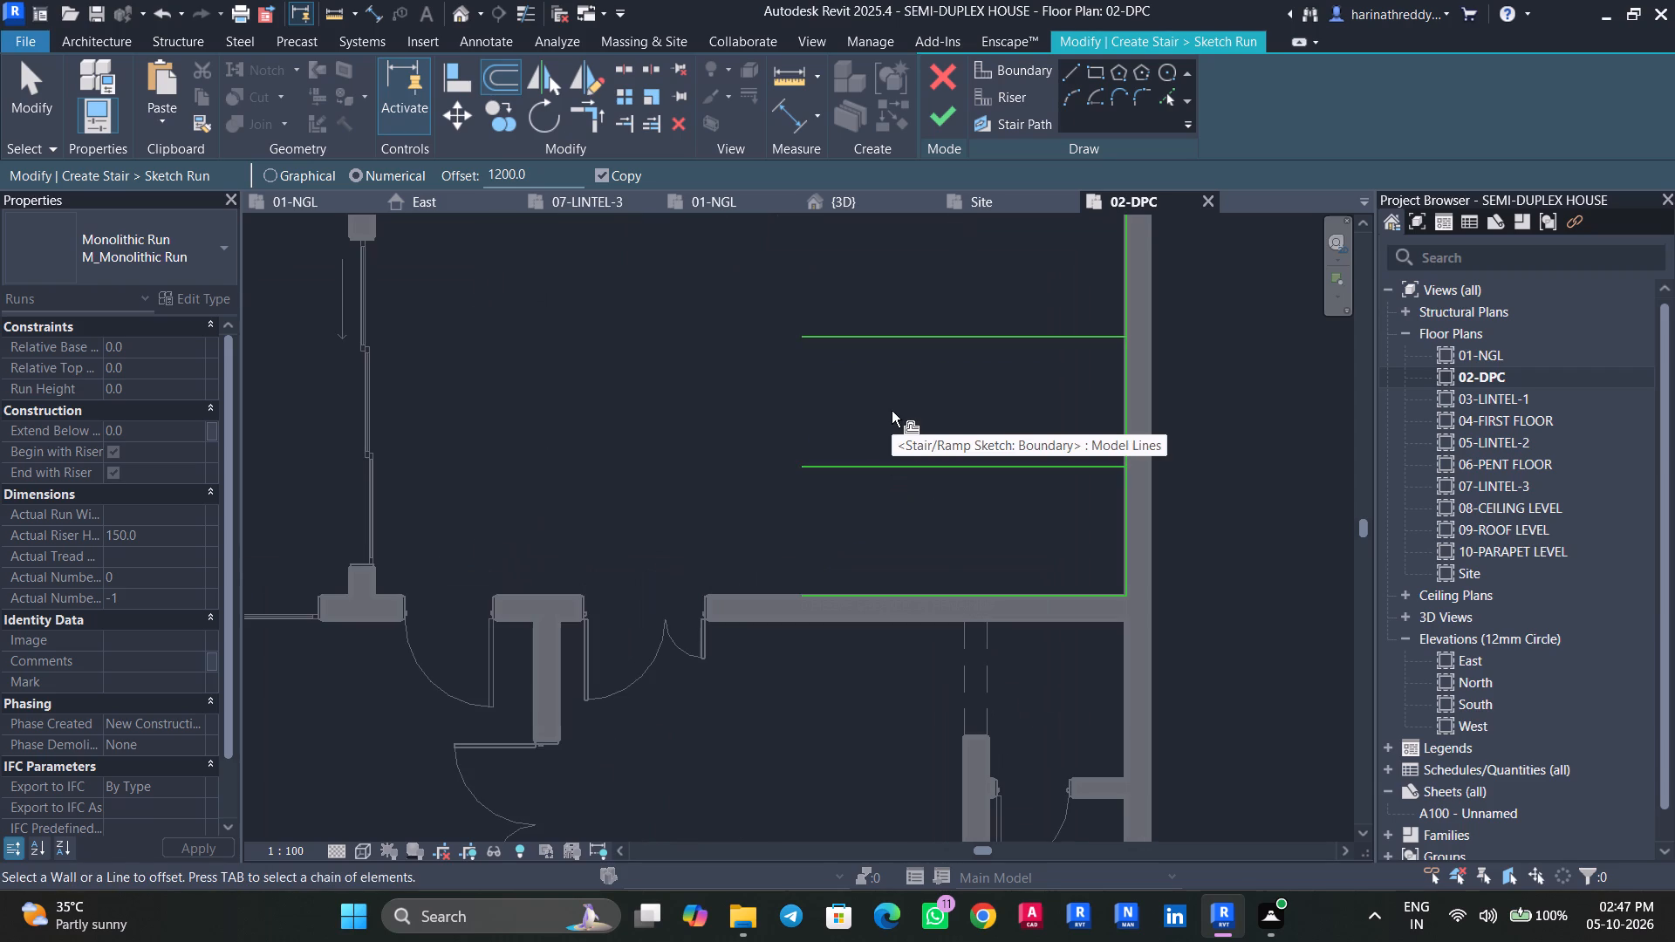
pyautogui.click(1117, 406)
pyautogui.press('Escape')
pyautogui.press('Escape')
pyautogui.moveTo(1056, 413); pyautogui.dragTo(1022, 475, button='middle')
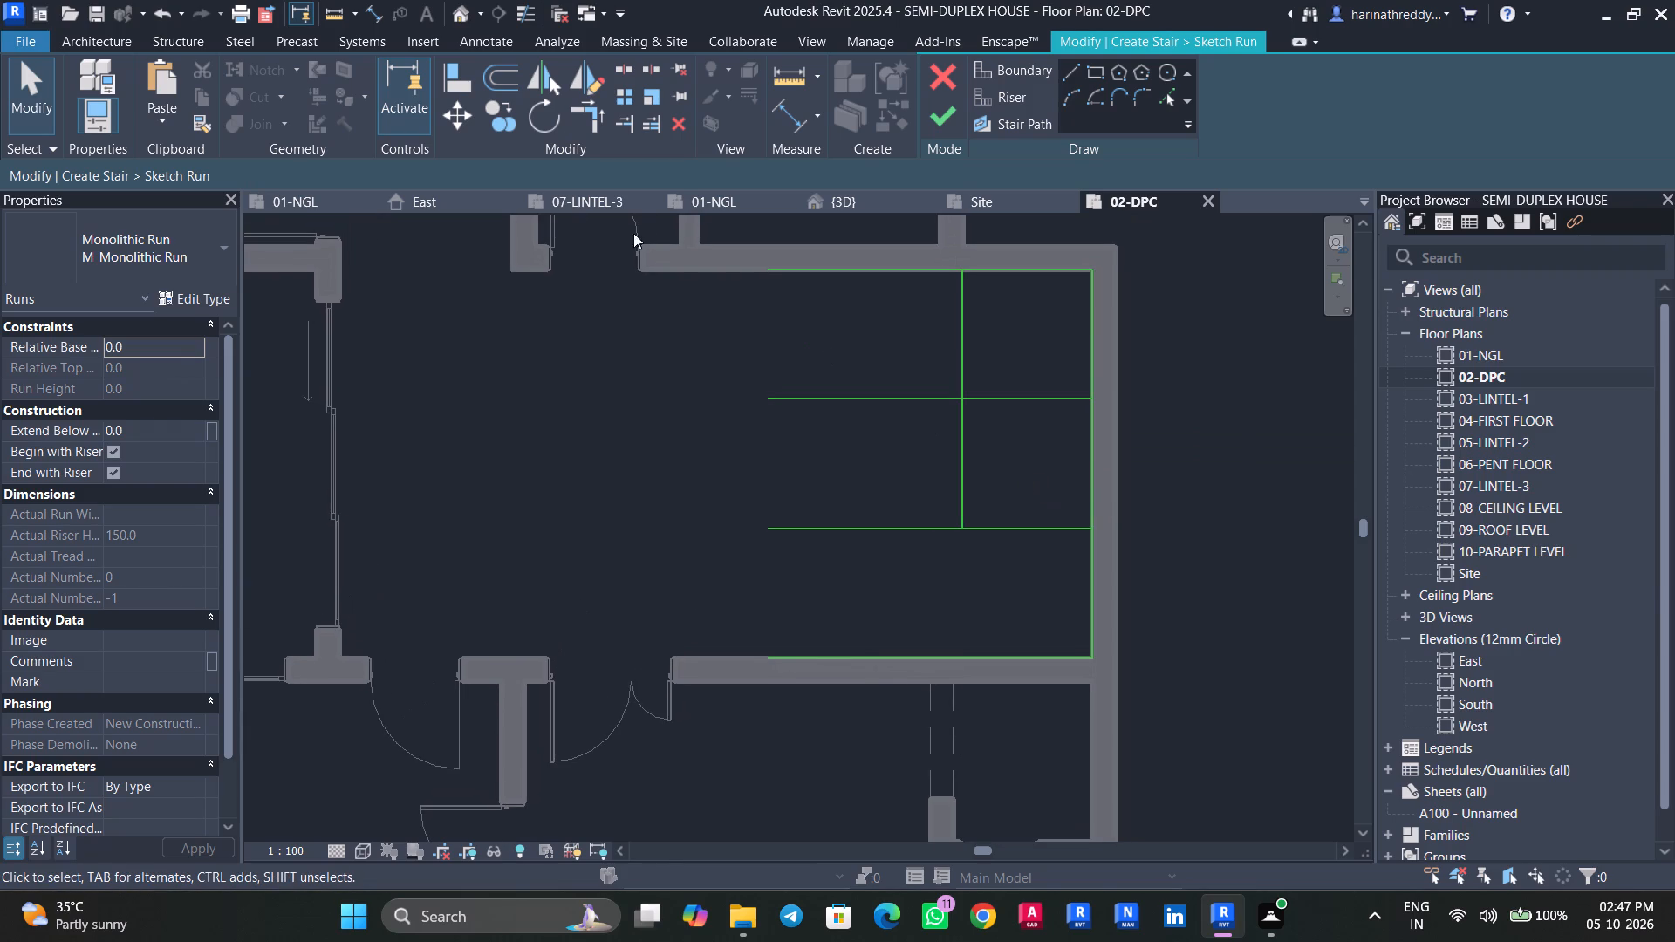
# Trim the three inner offset boundary lines at their two corners into a U-shape open to the west.
pyautogui.click(591, 119)
pyautogui.click(960, 463)
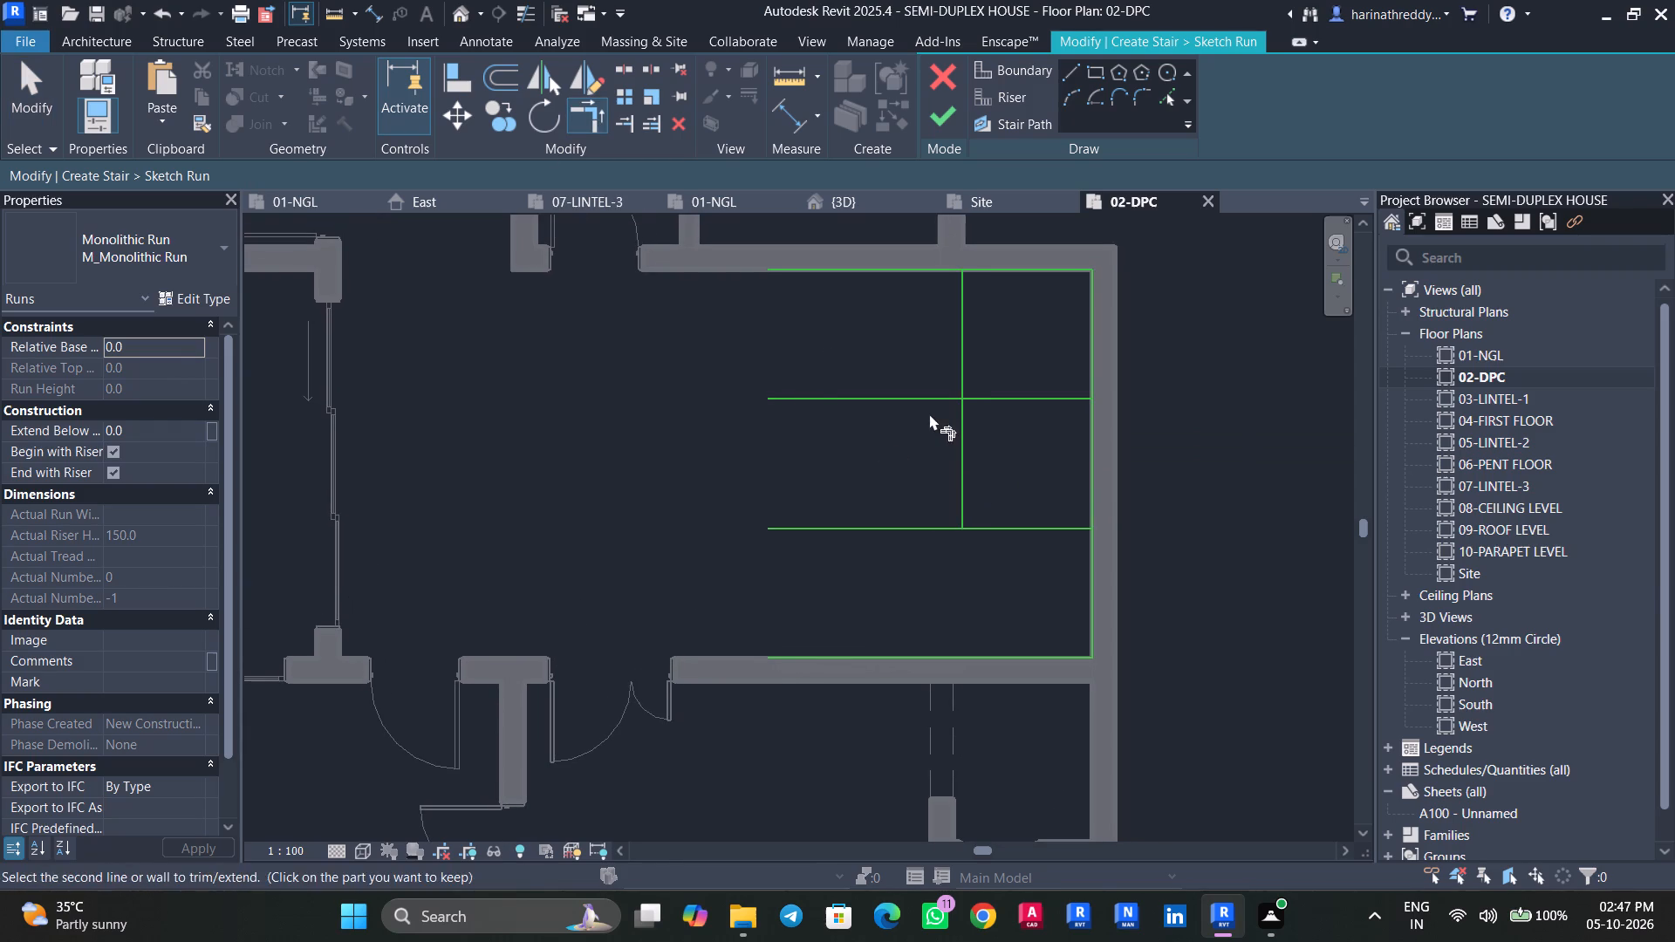
pyautogui.click(925, 405)
pyautogui.click(972, 454)
pyautogui.click(916, 528)
pyautogui.scroll(-2, 872, 499)
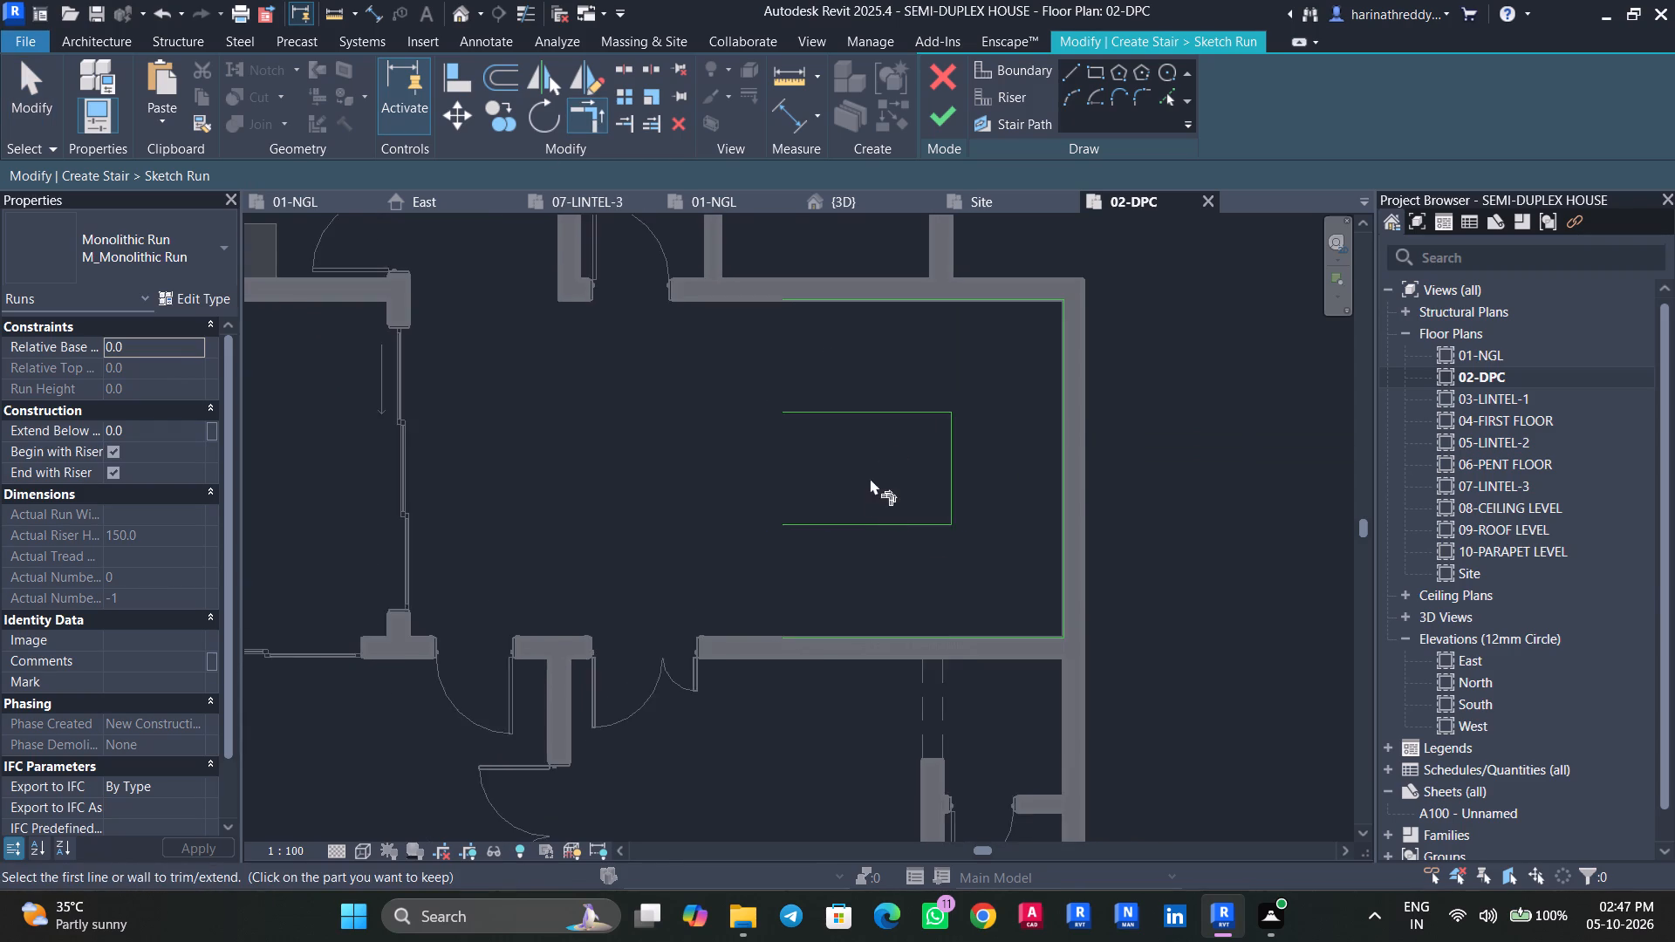
pyautogui.moveTo(870, 477); pyautogui.dragTo(864, 500, button='middle')
pyautogui.press('Escape')
pyautogui.scroll(2, 830, 491)
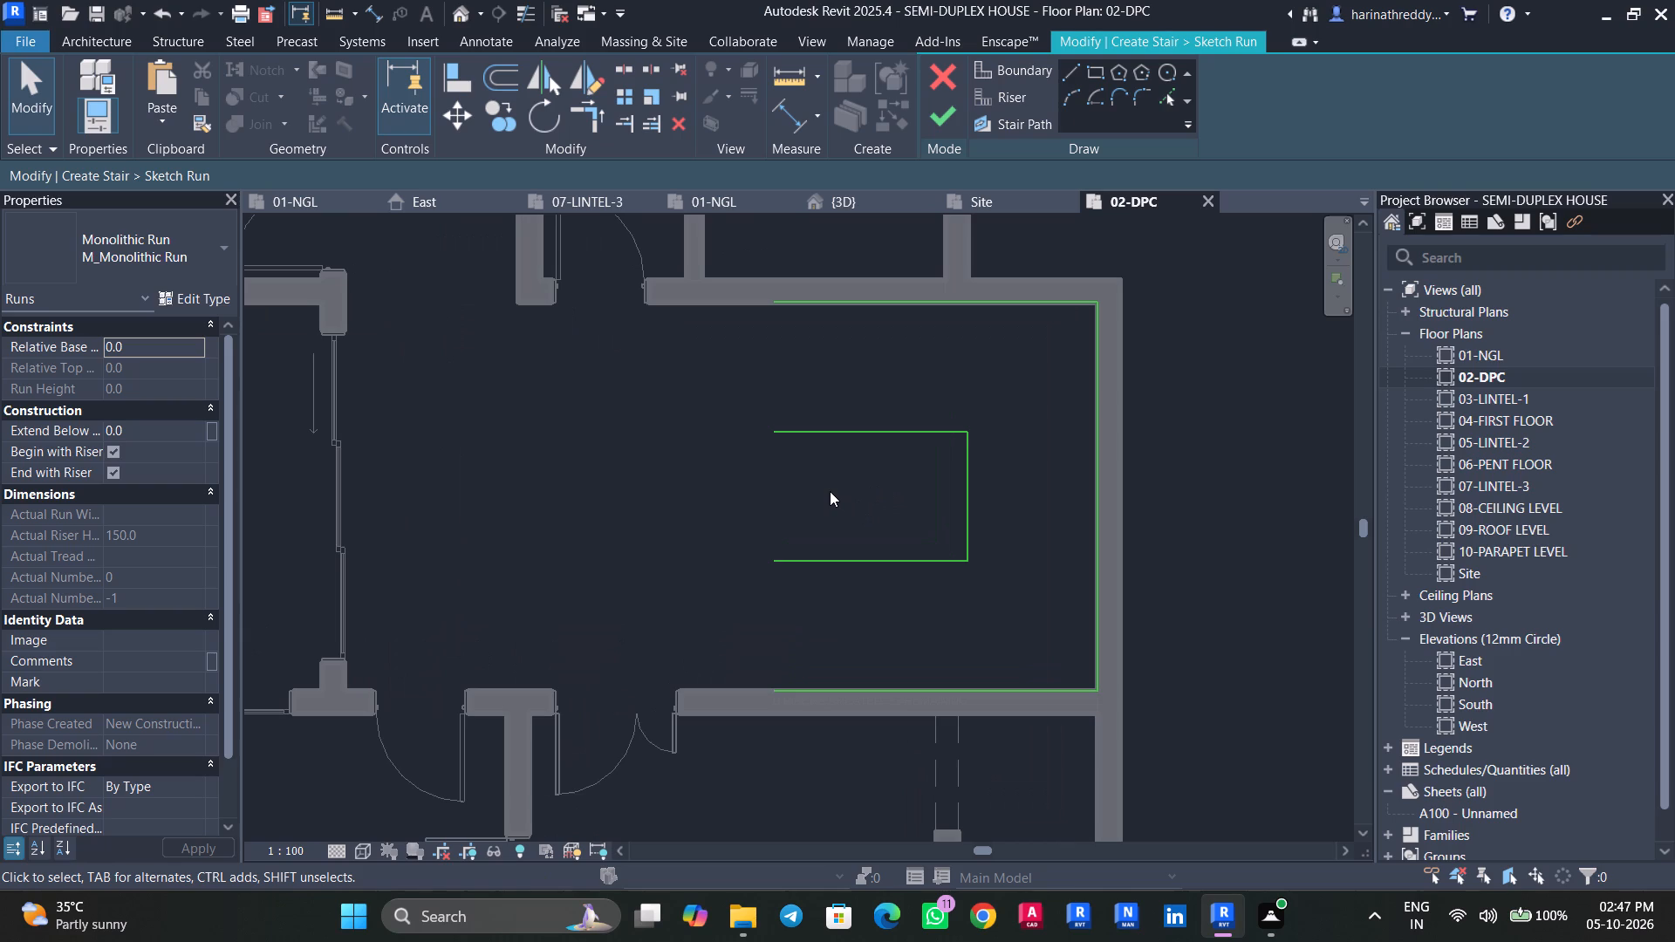
# Draw a riser line across the open west end of both the north and south flights.
pyautogui.click(1012, 92)
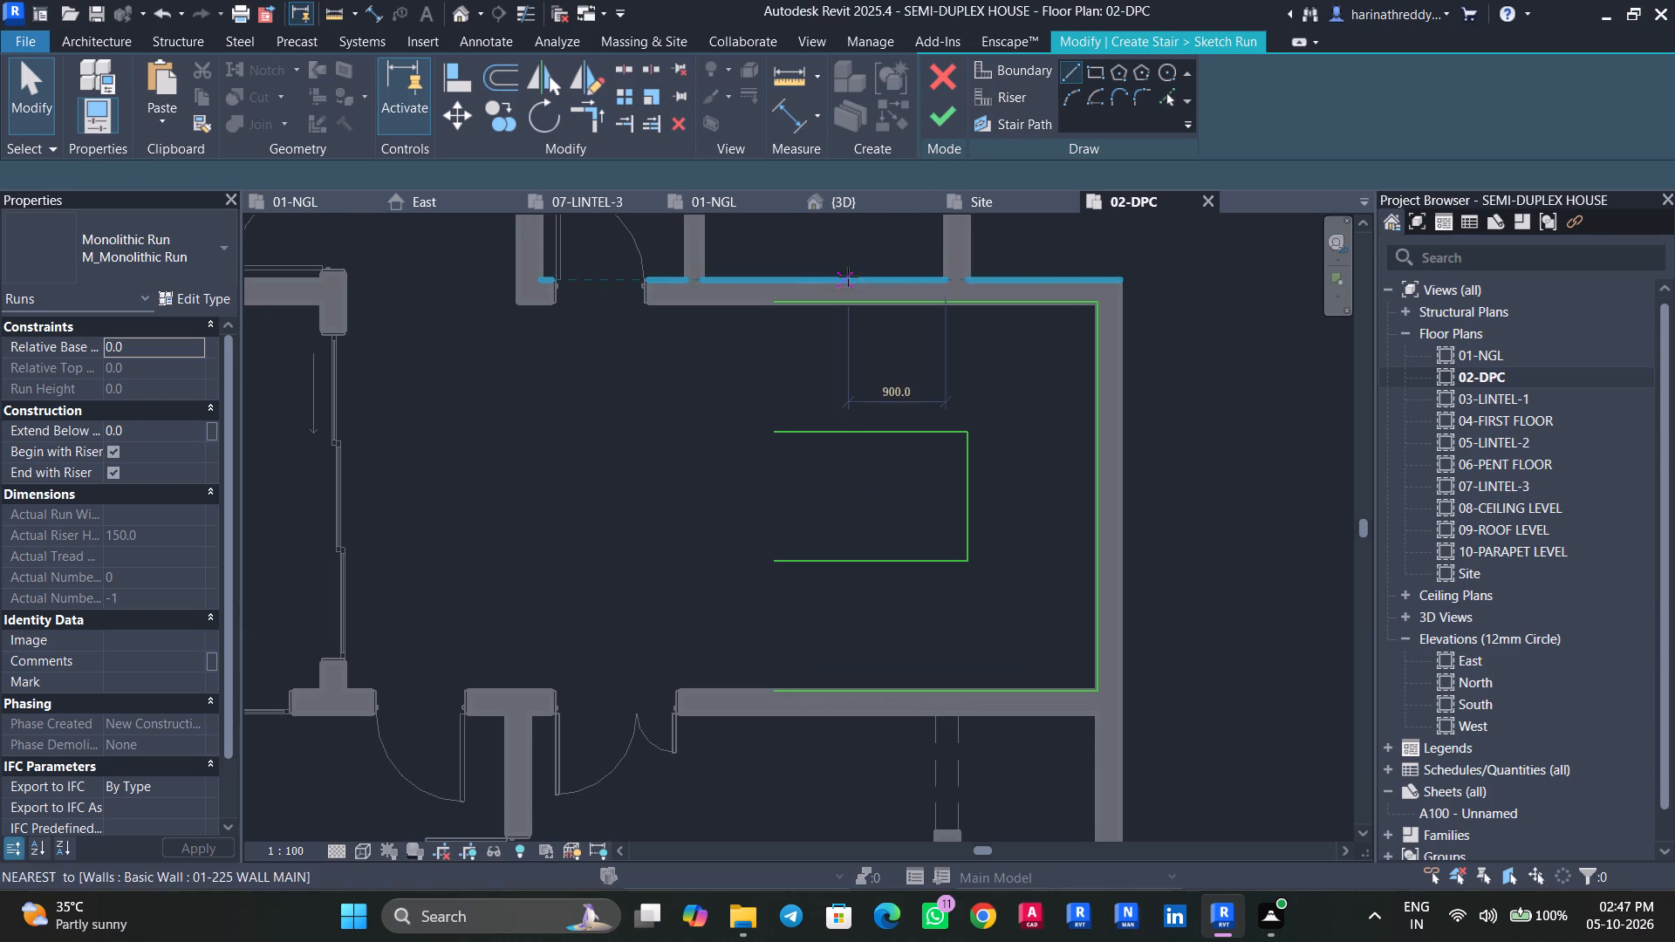
pyautogui.click(780, 303)
pyautogui.click(778, 424)
pyautogui.press('Escape')
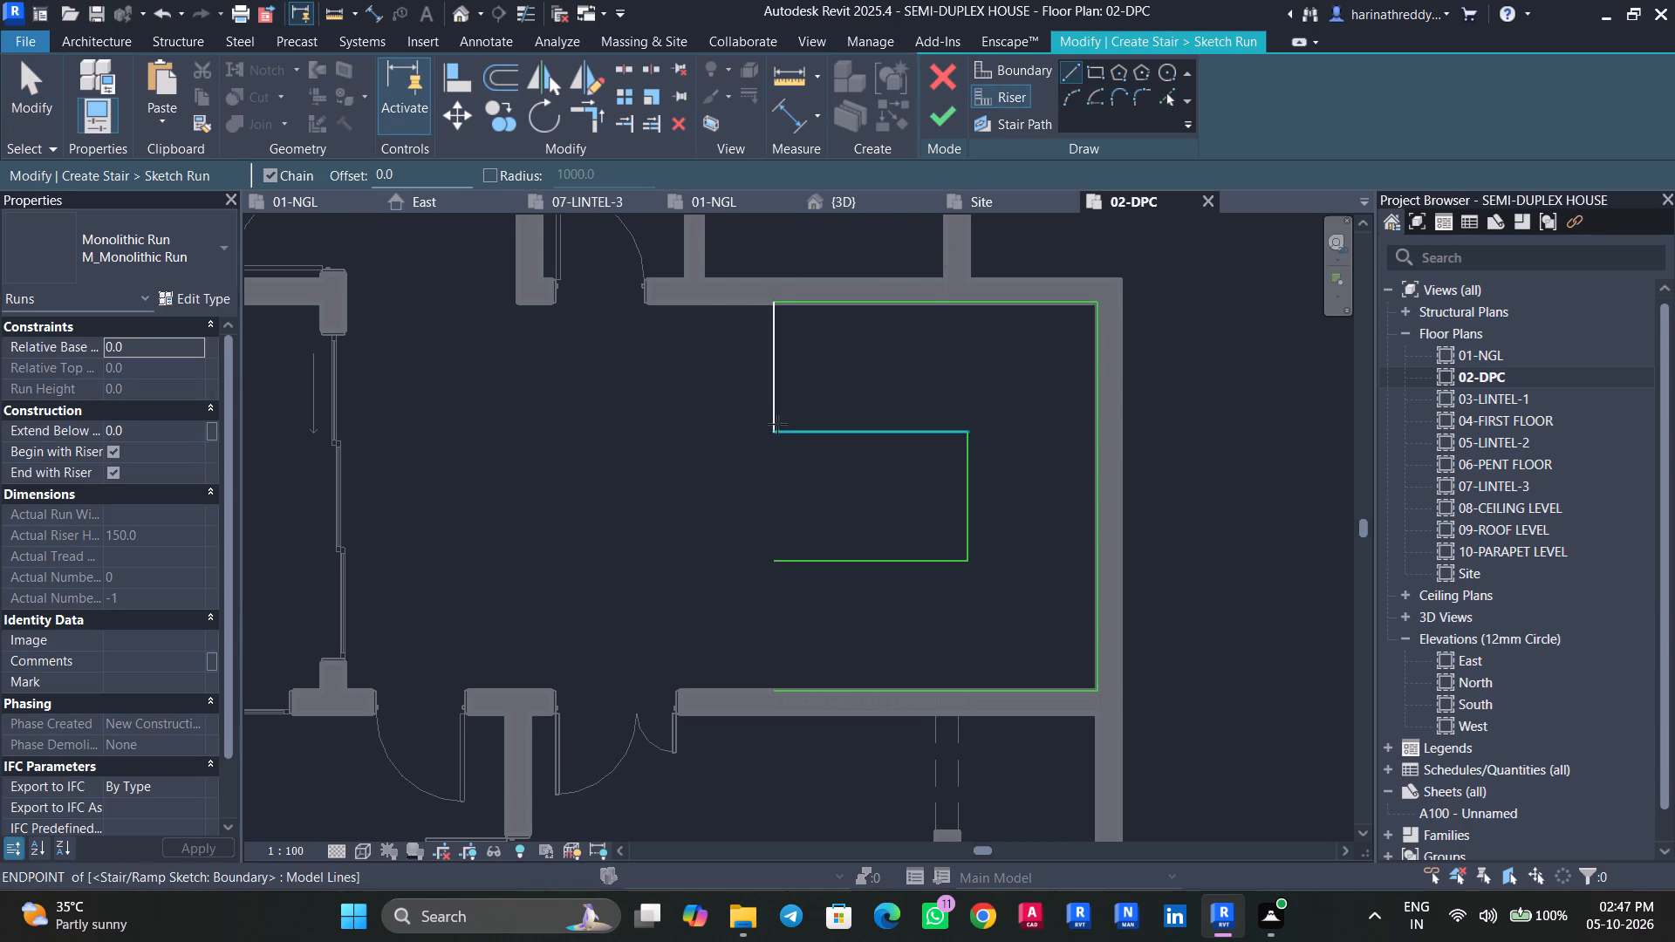
pyautogui.click(773, 558)
pyautogui.click(774, 690)
pyautogui.press('Escape')
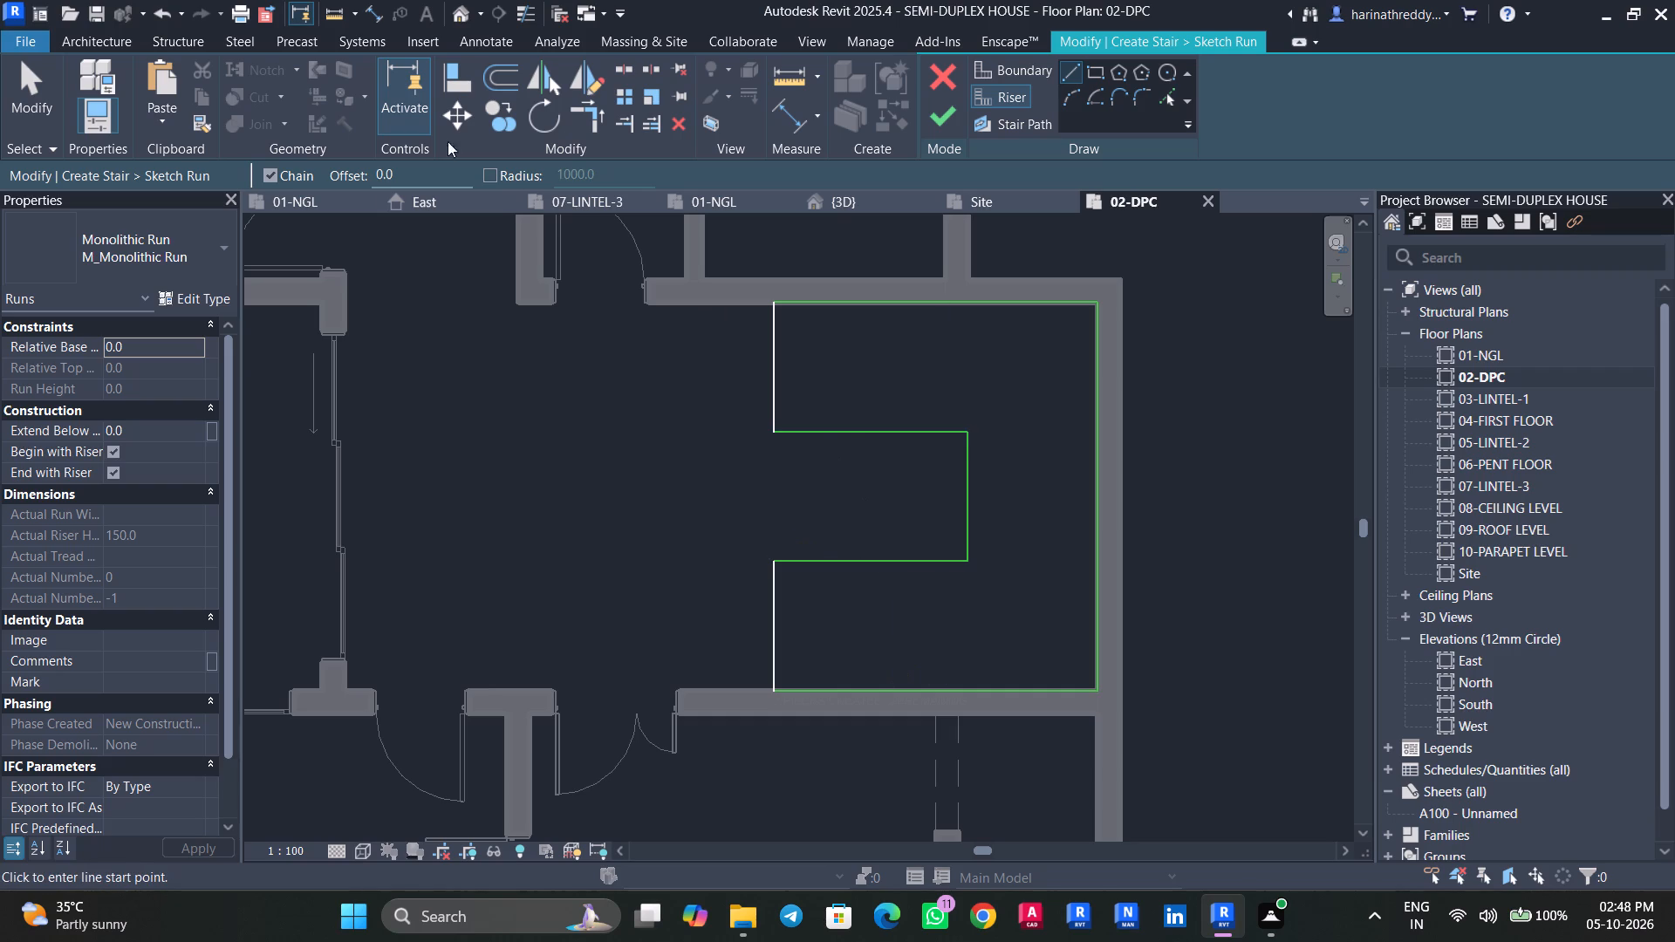
# Copy the south flight's west riser eastward at 300 mm offsets, adding six risers up to the inner landing corner.
pyautogui.click(498, 83)
pyautogui.moveTo(535, 178); pyautogui.dragTo(461, 178)
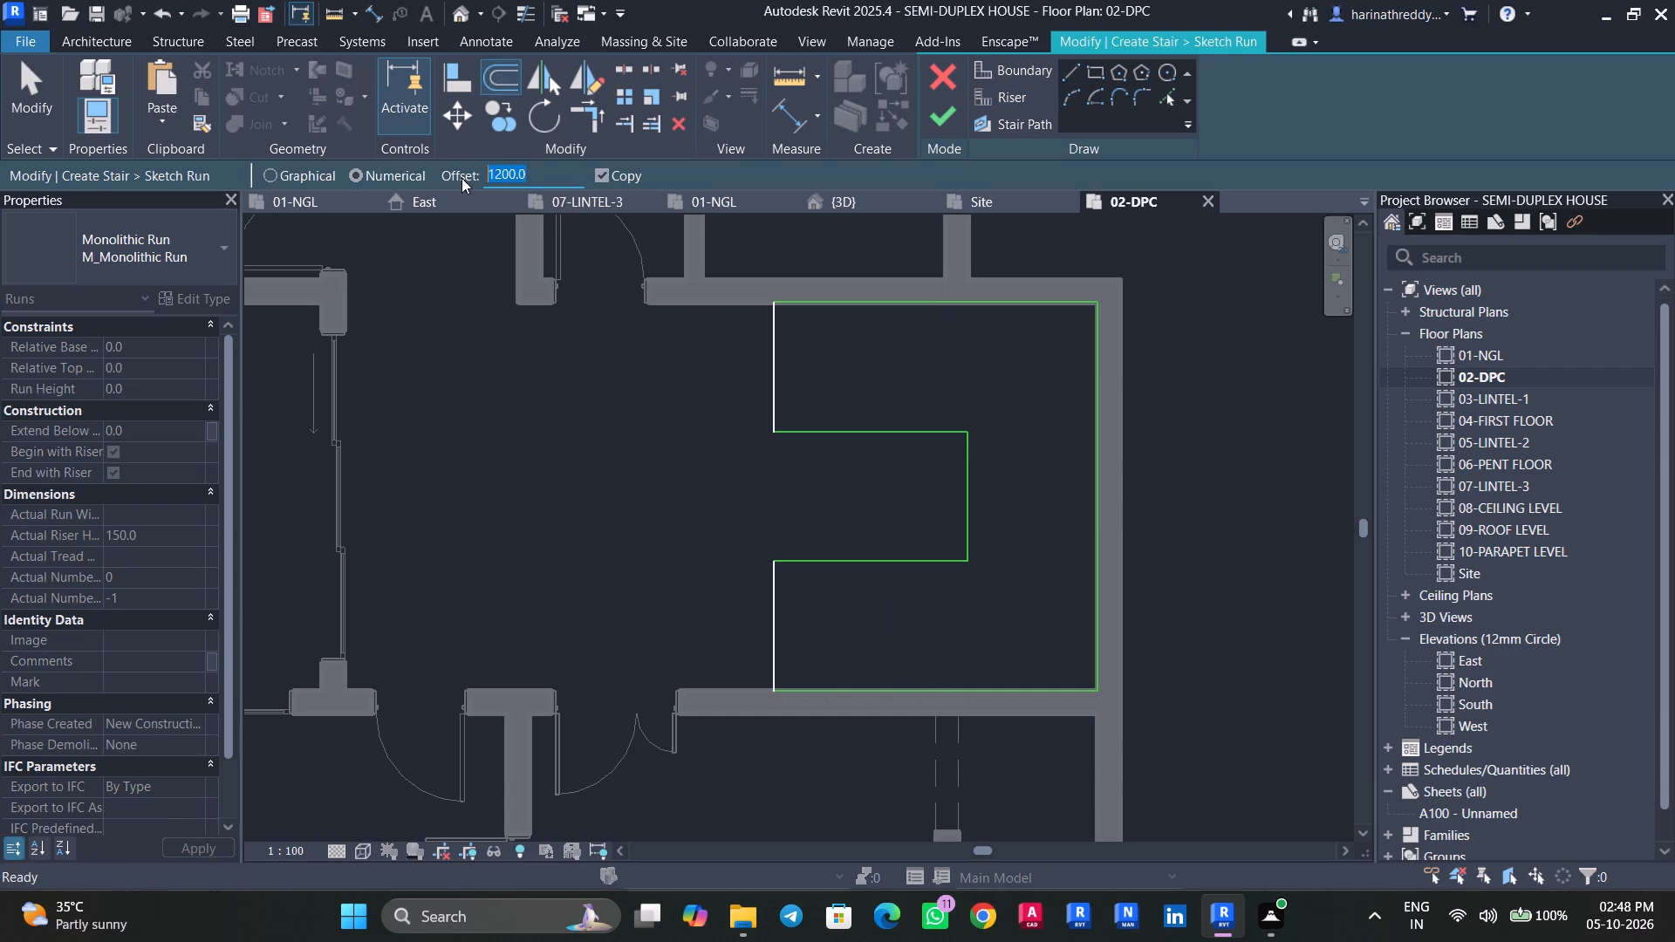
pyautogui.write('300')
pyautogui.press('Return')
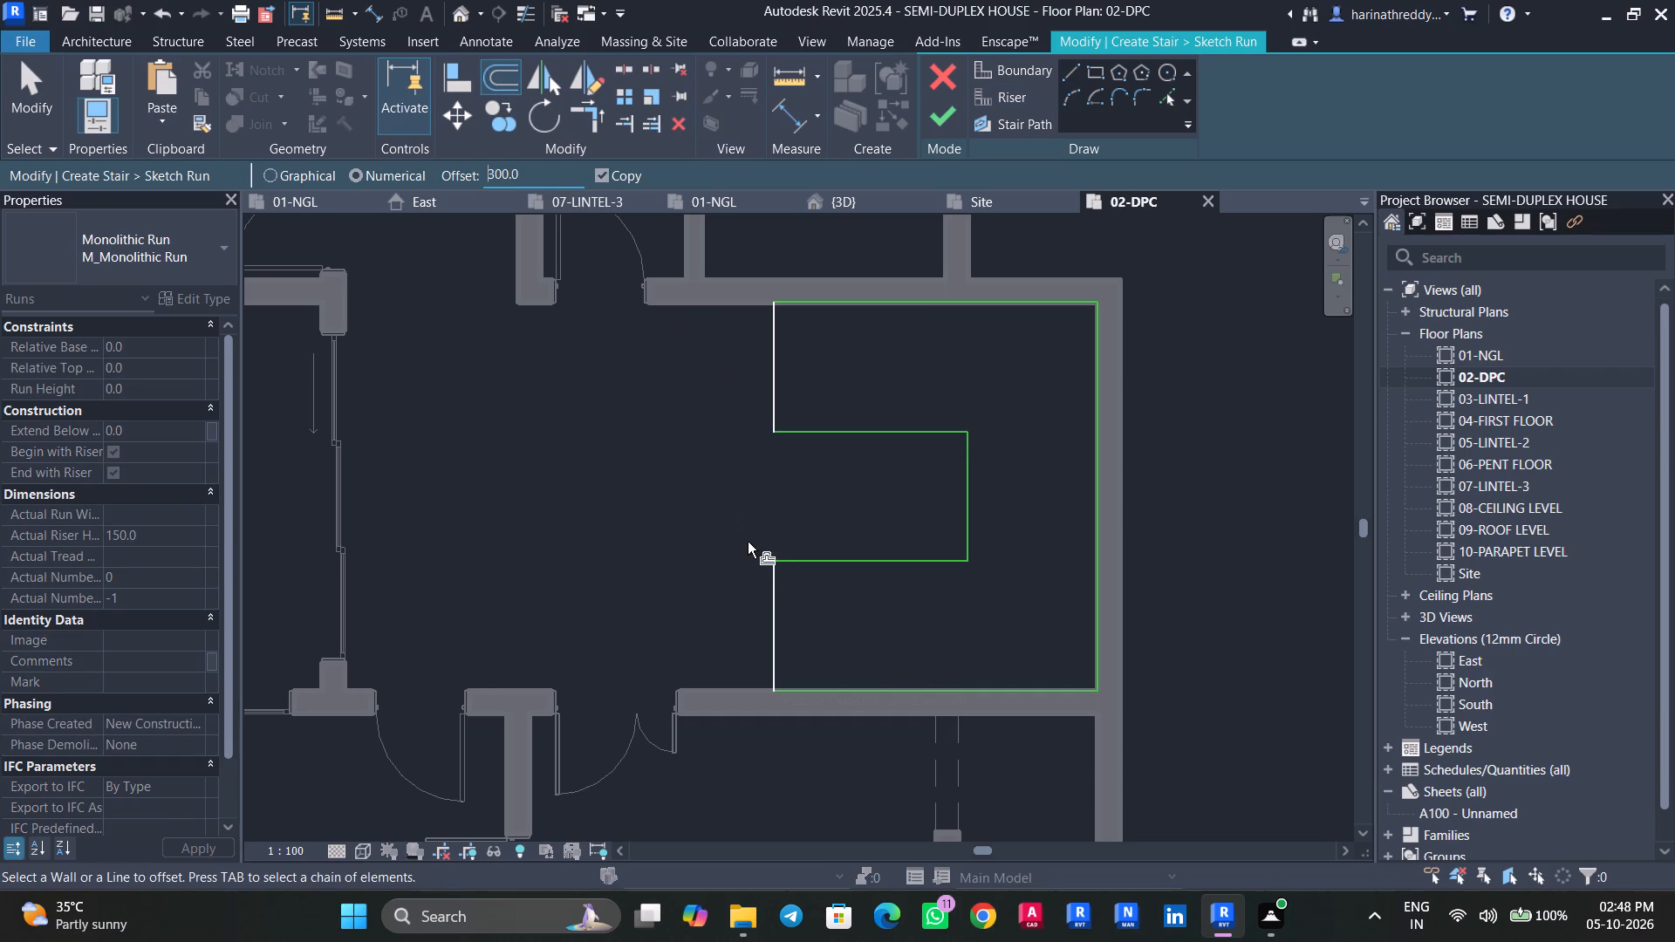
pyautogui.click(781, 608)
pyautogui.click(803, 608)
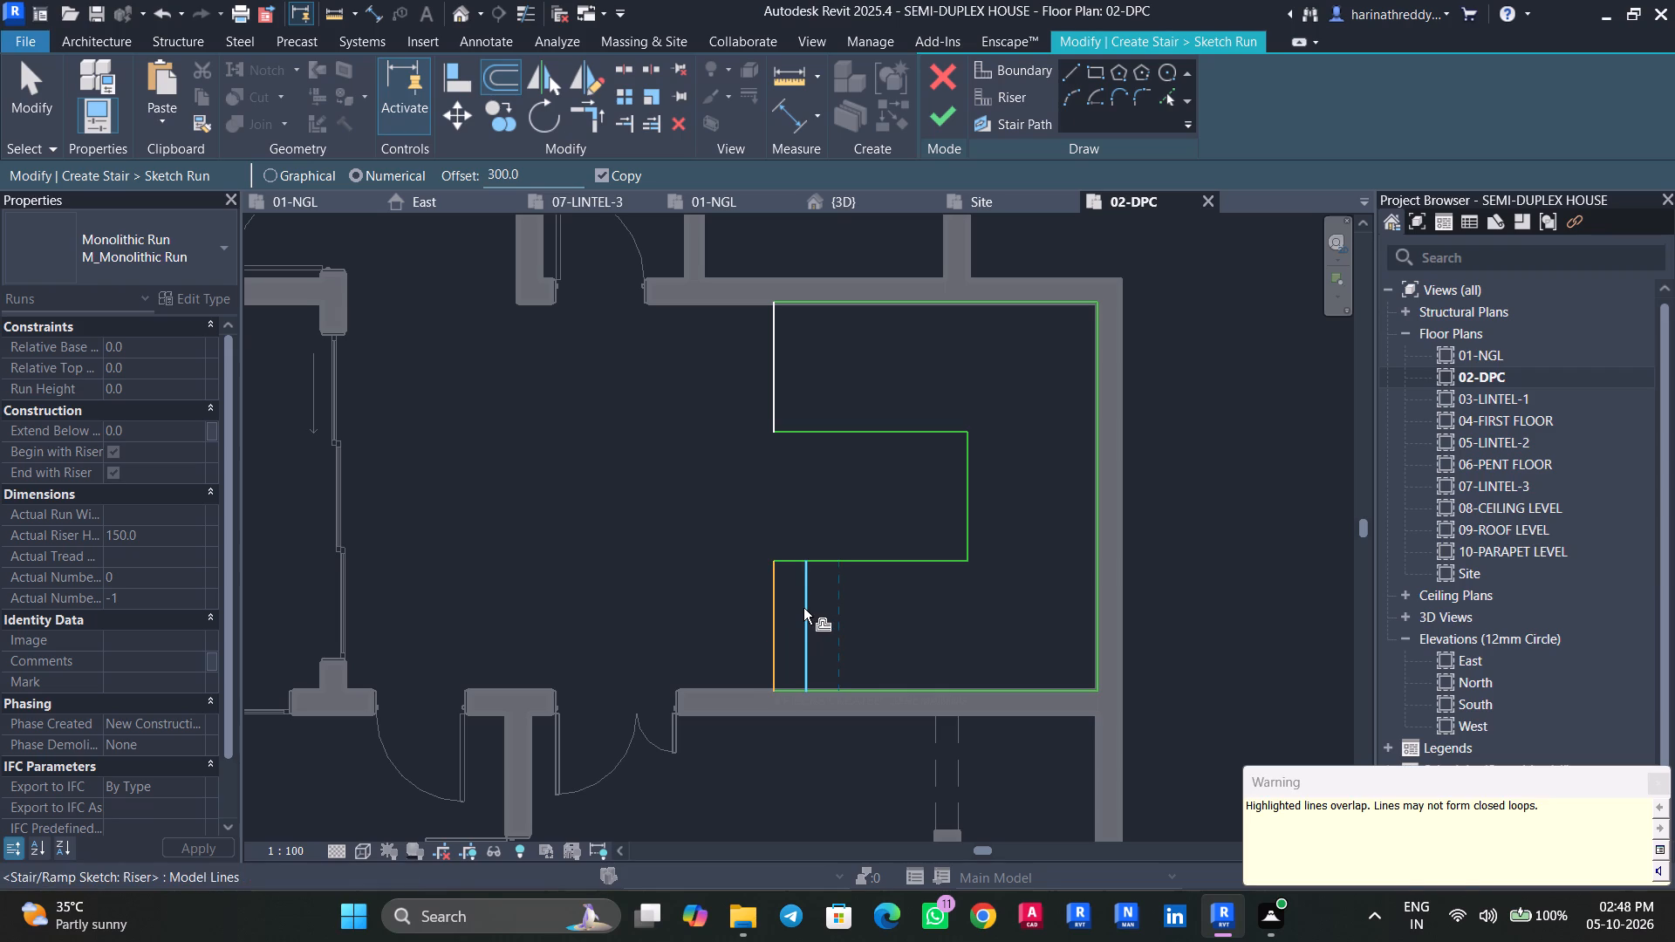
pyautogui.hotkey('ctrl', 'z')
pyautogui.press('Escape')
pyautogui.press('Escape')
pyautogui.click(502, 82)
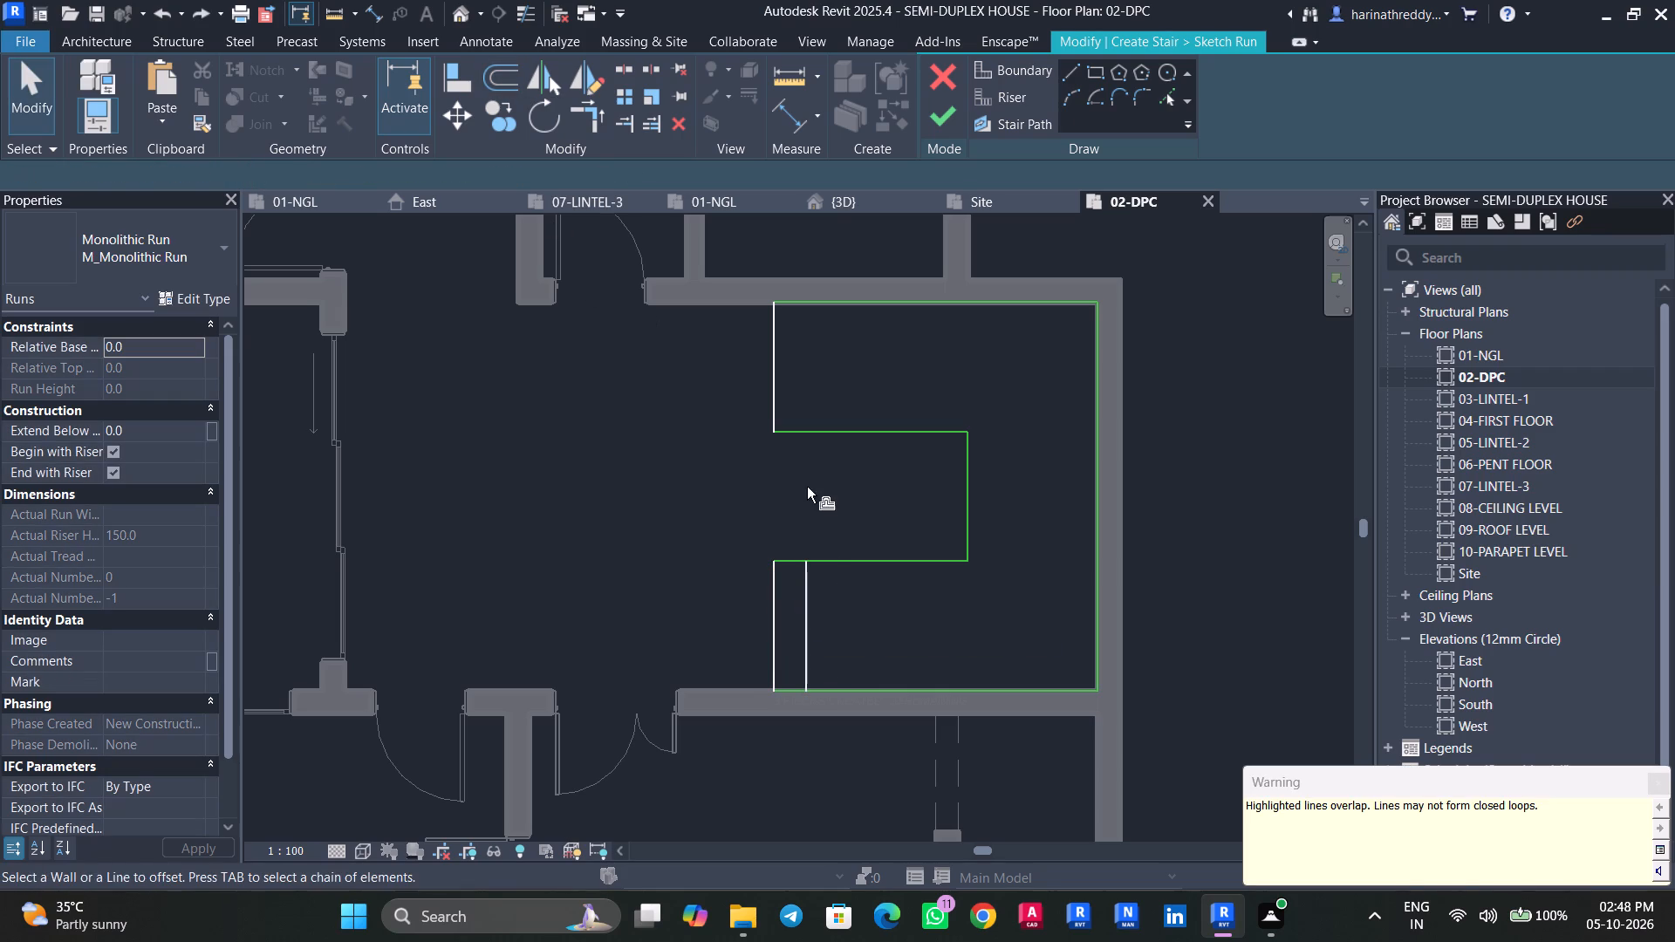
pyautogui.click(813, 606)
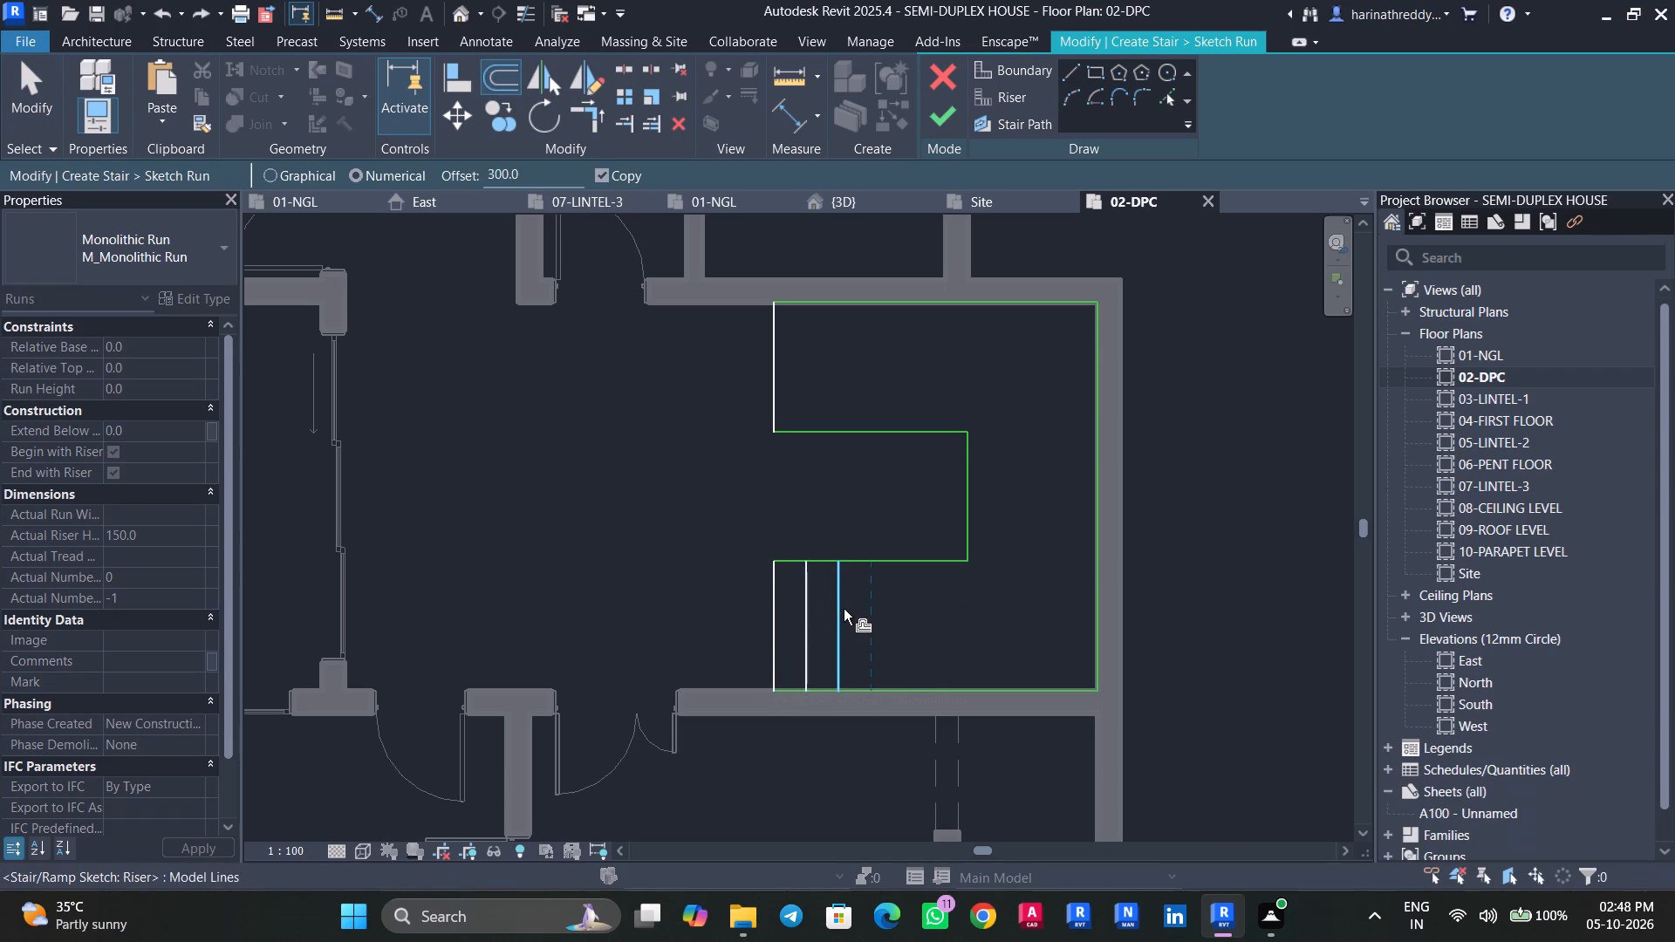
pyautogui.click(841, 610)
pyautogui.click(871, 619)
pyautogui.hotkey('ctrl', 'z')
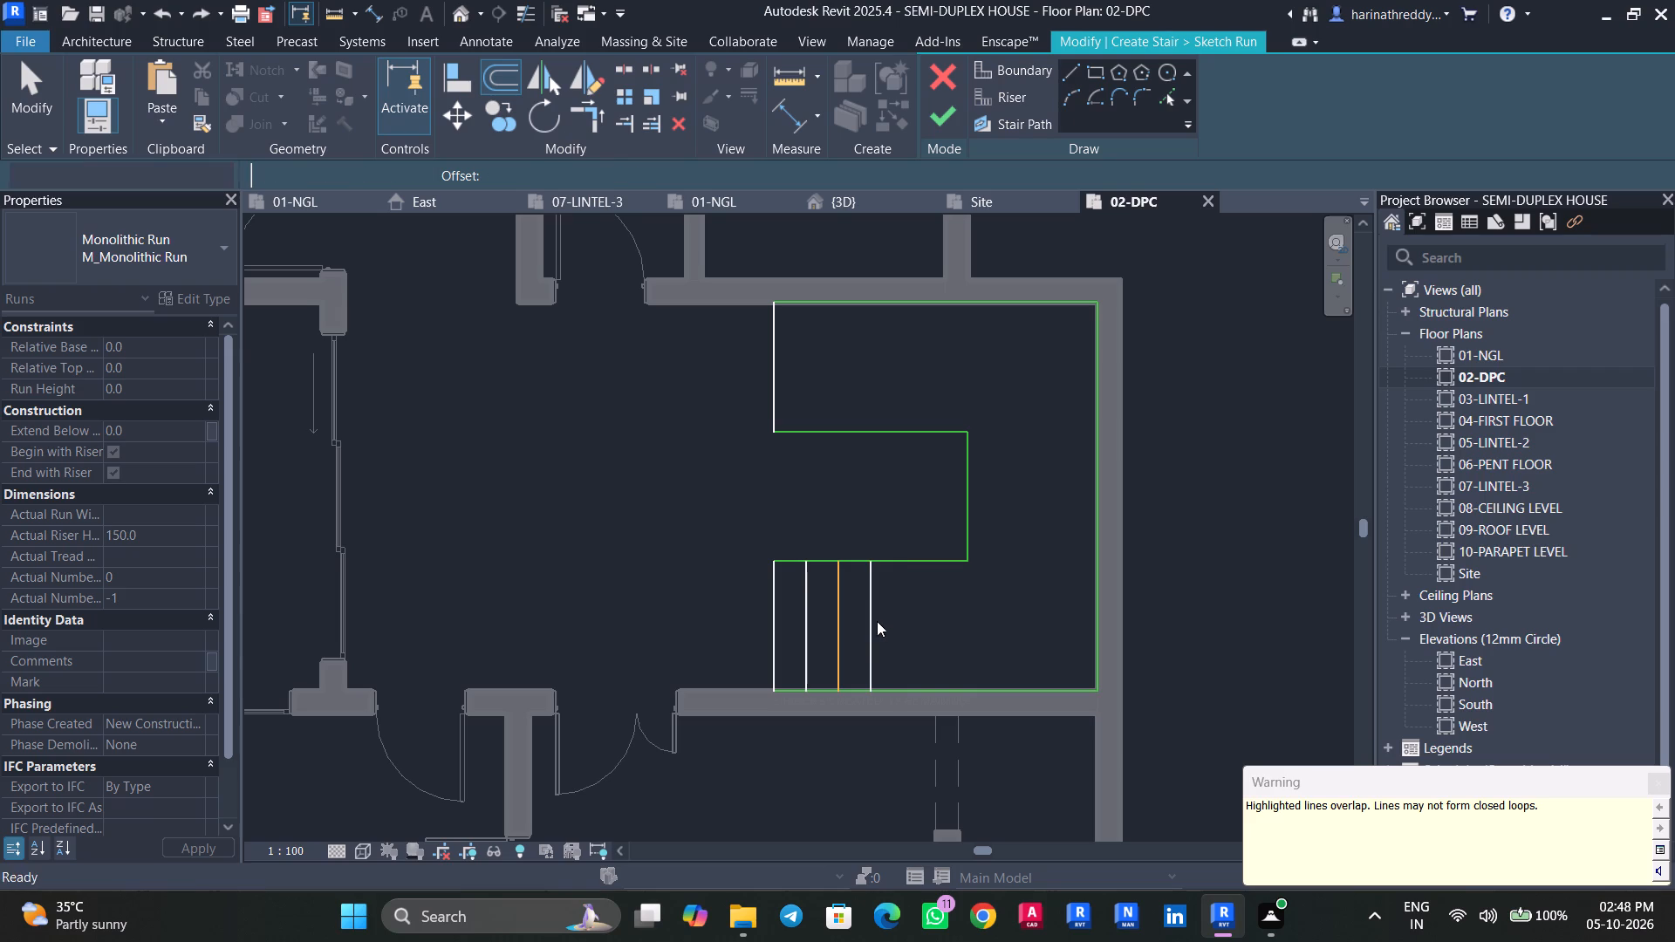
pyautogui.click(872, 619)
pyautogui.click(906, 616)
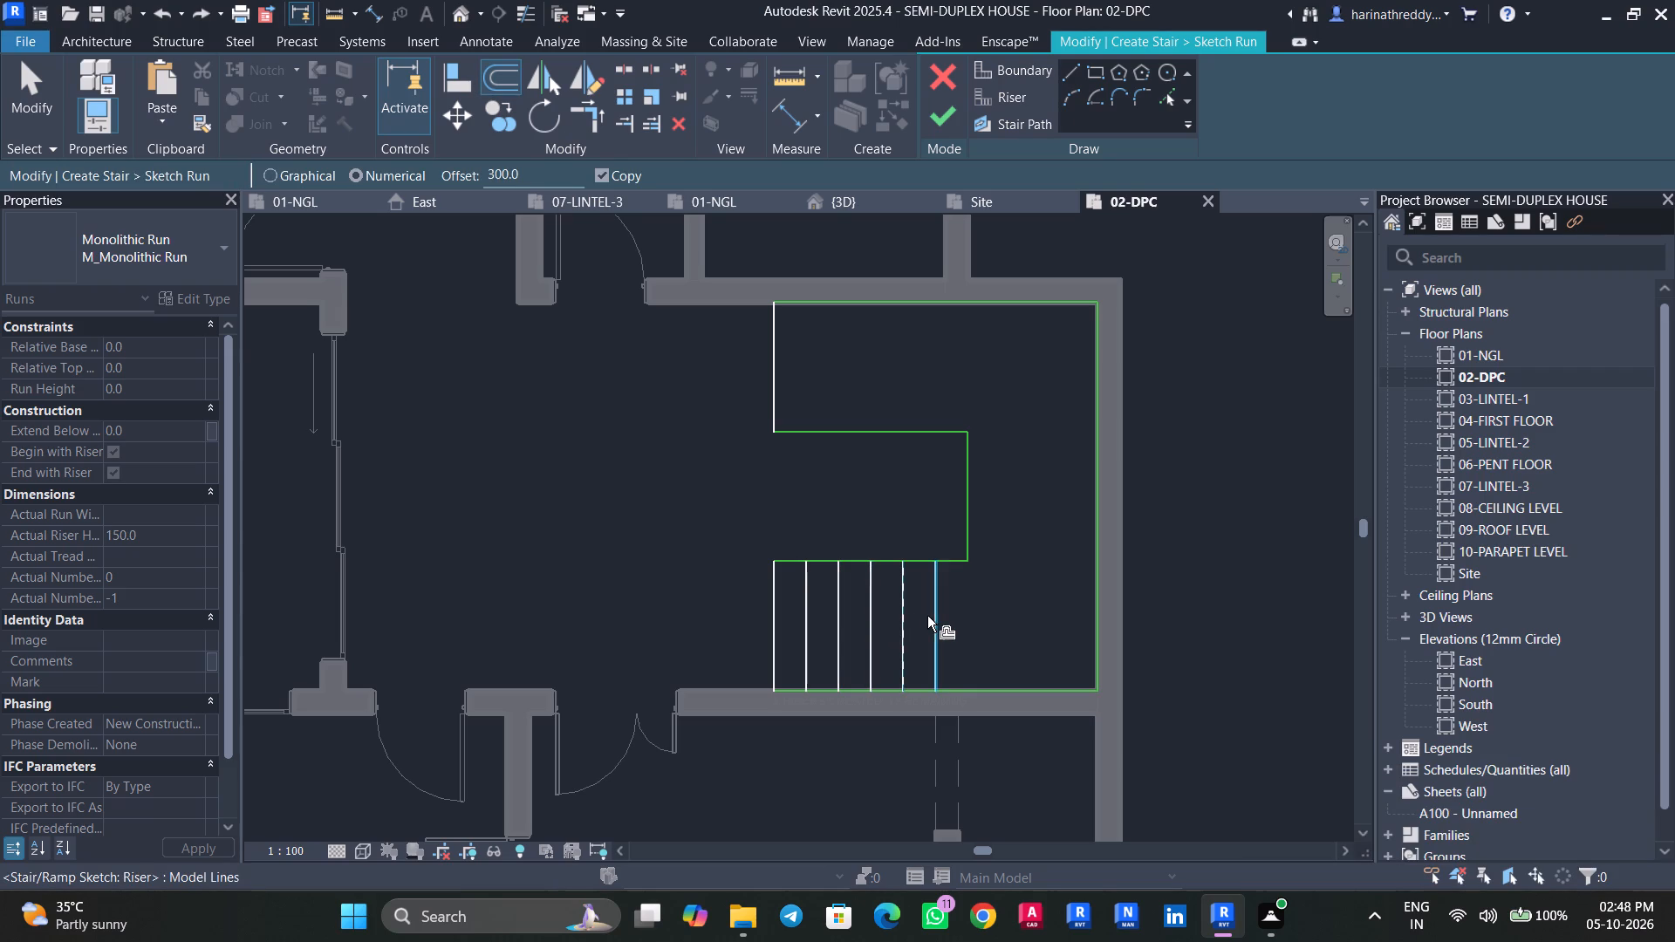
pyautogui.click(942, 615)
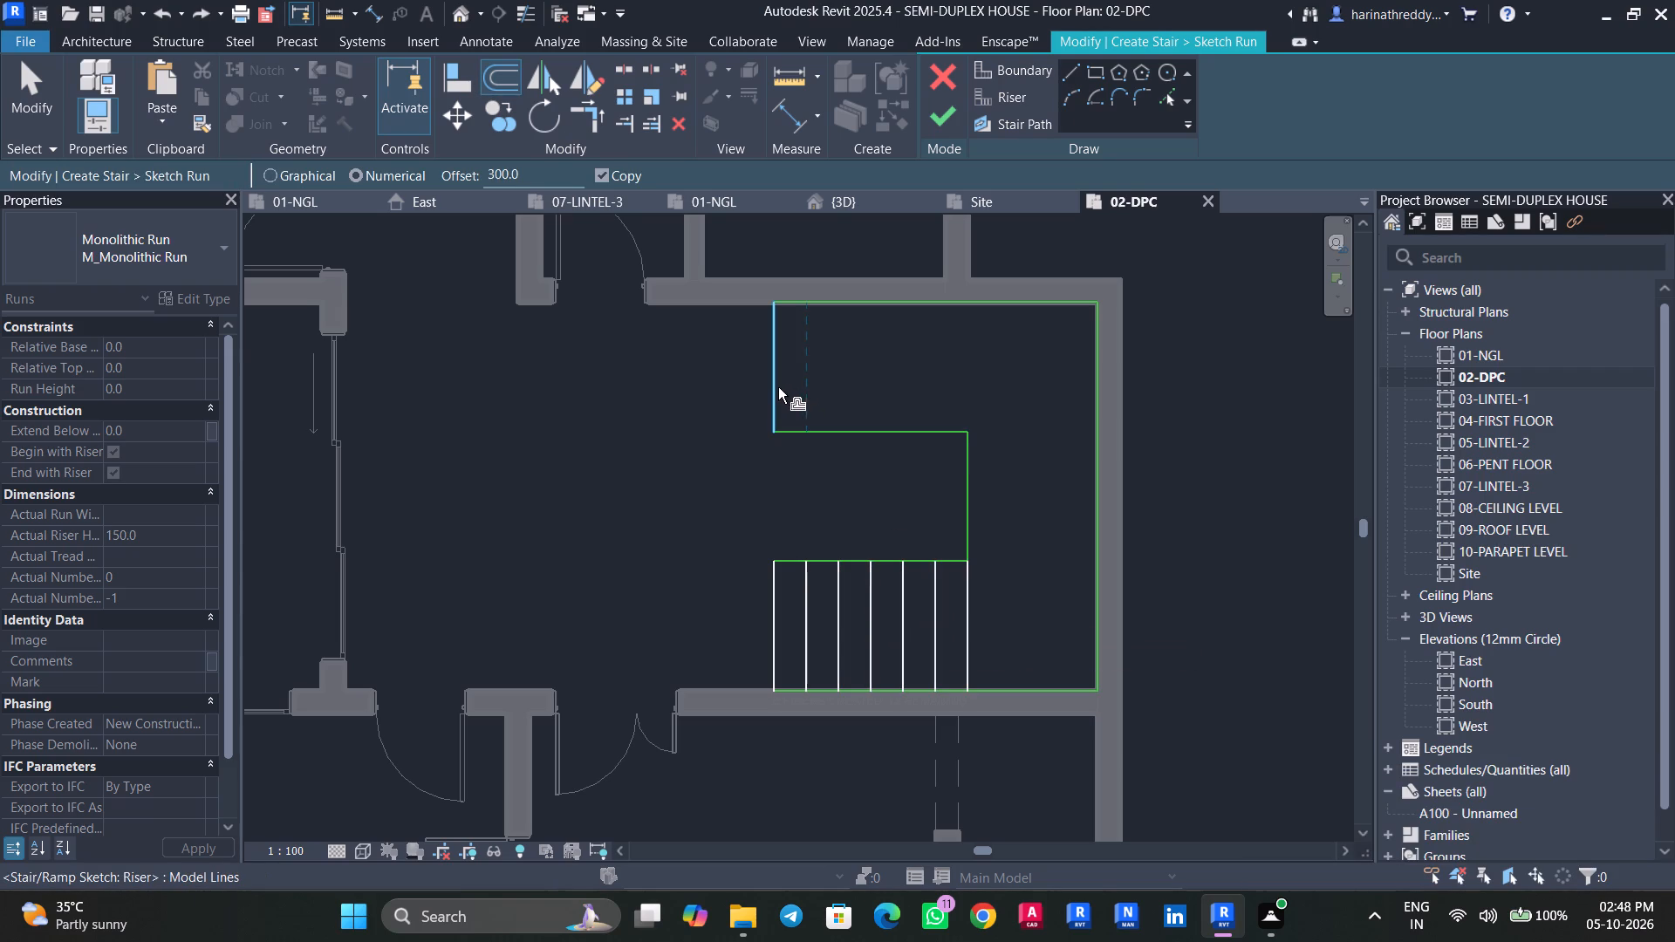
# Copy the north flight's west riser eastward at 300 mm offsets, adding six risers up to the inner landing corner.
pyautogui.click(778, 387)
pyautogui.click(808, 390)
pyautogui.click(843, 394)
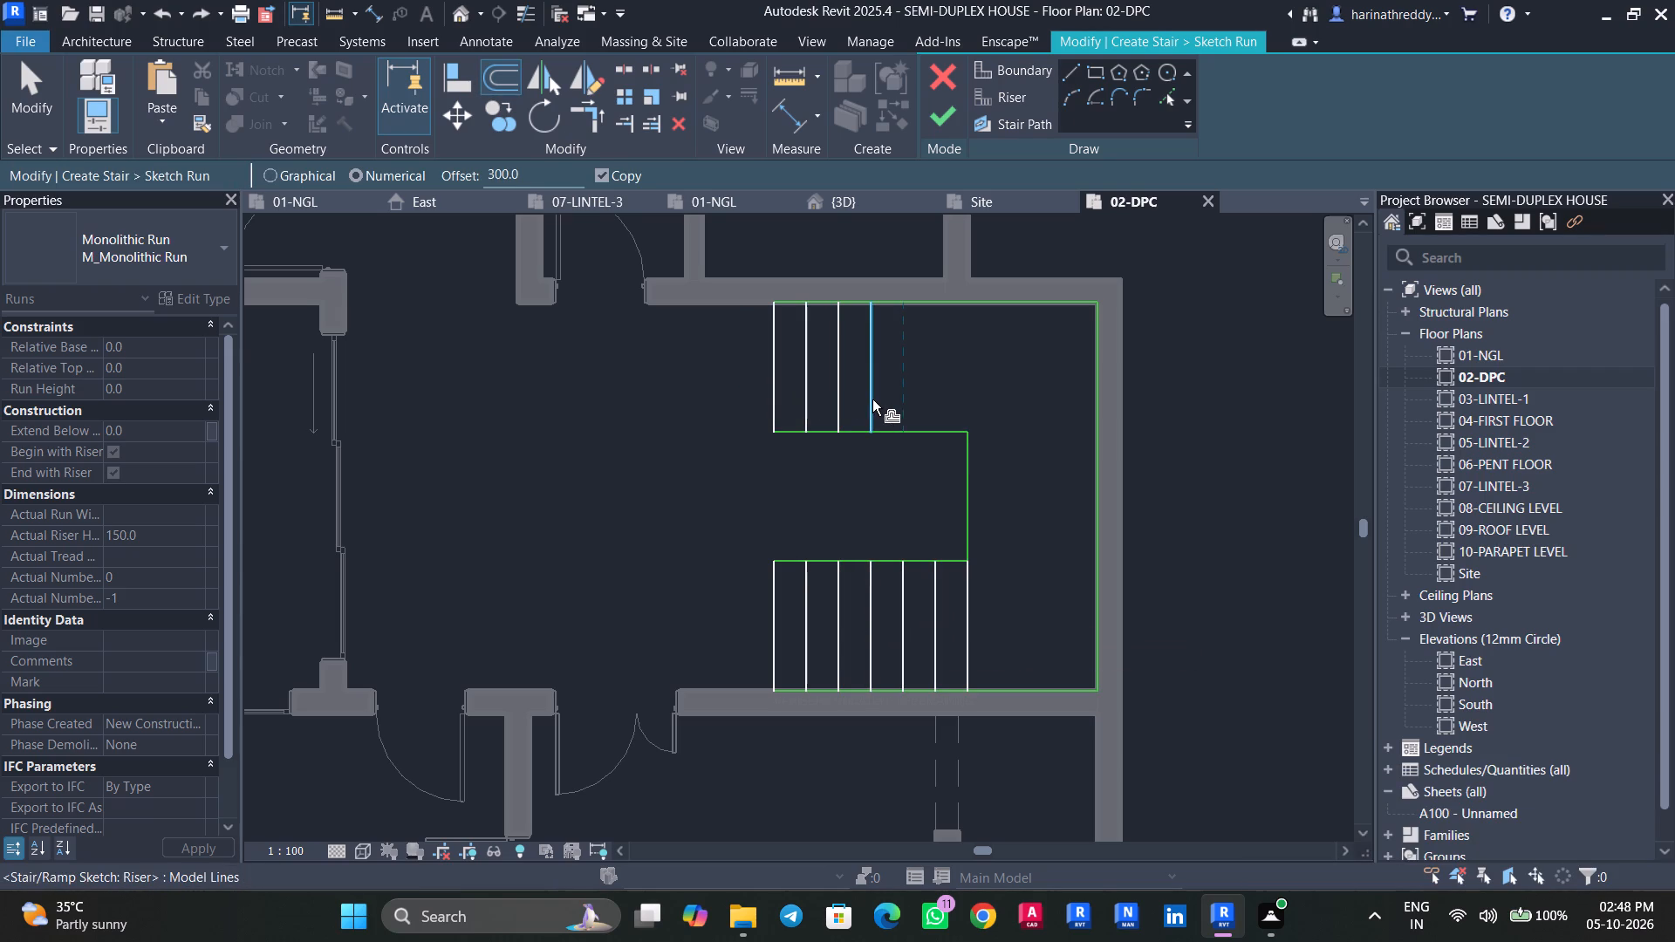
pyautogui.click(872, 399)
pyautogui.click(907, 403)
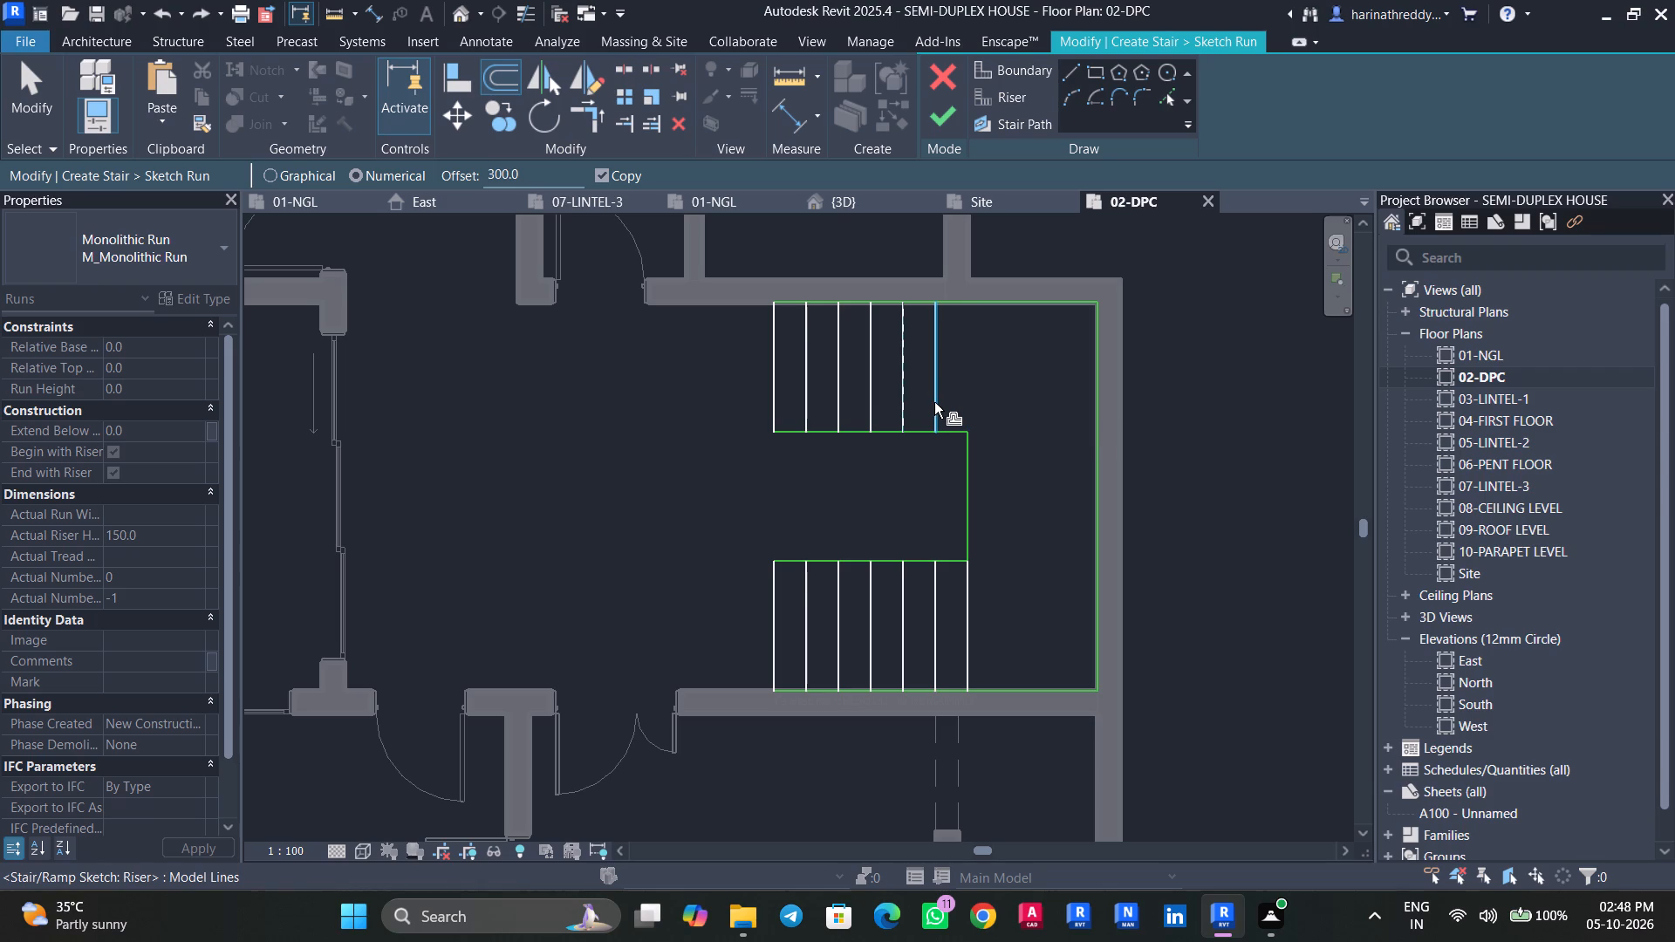
pyautogui.click(940, 402)
pyautogui.press('Escape')
pyautogui.press('Escape')
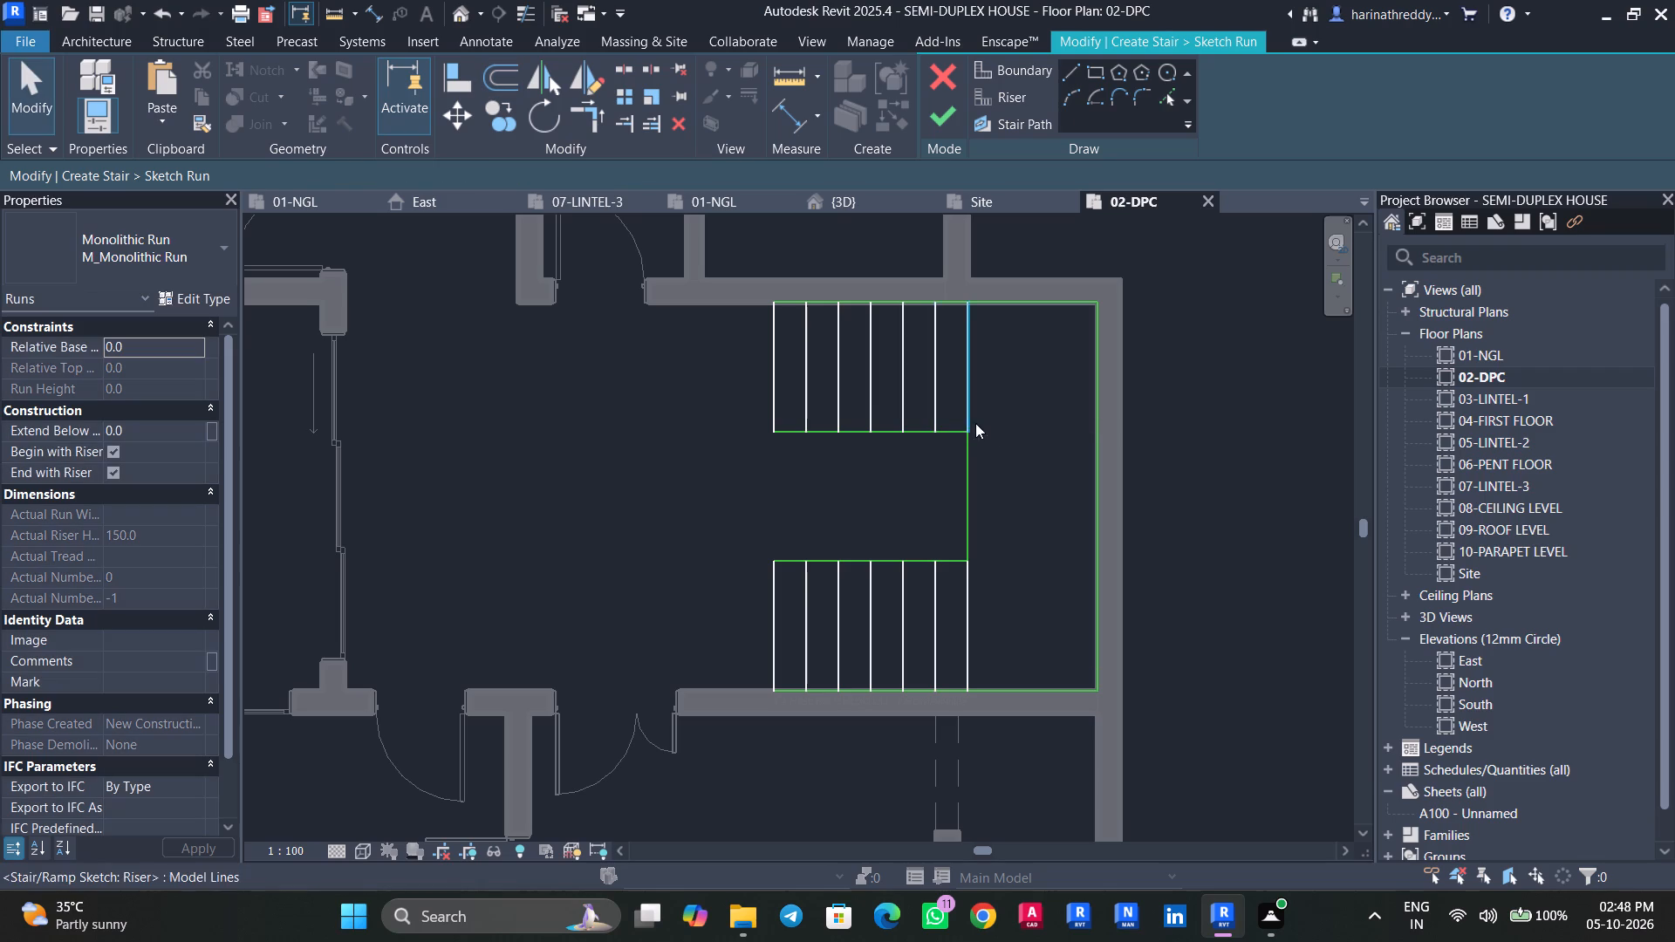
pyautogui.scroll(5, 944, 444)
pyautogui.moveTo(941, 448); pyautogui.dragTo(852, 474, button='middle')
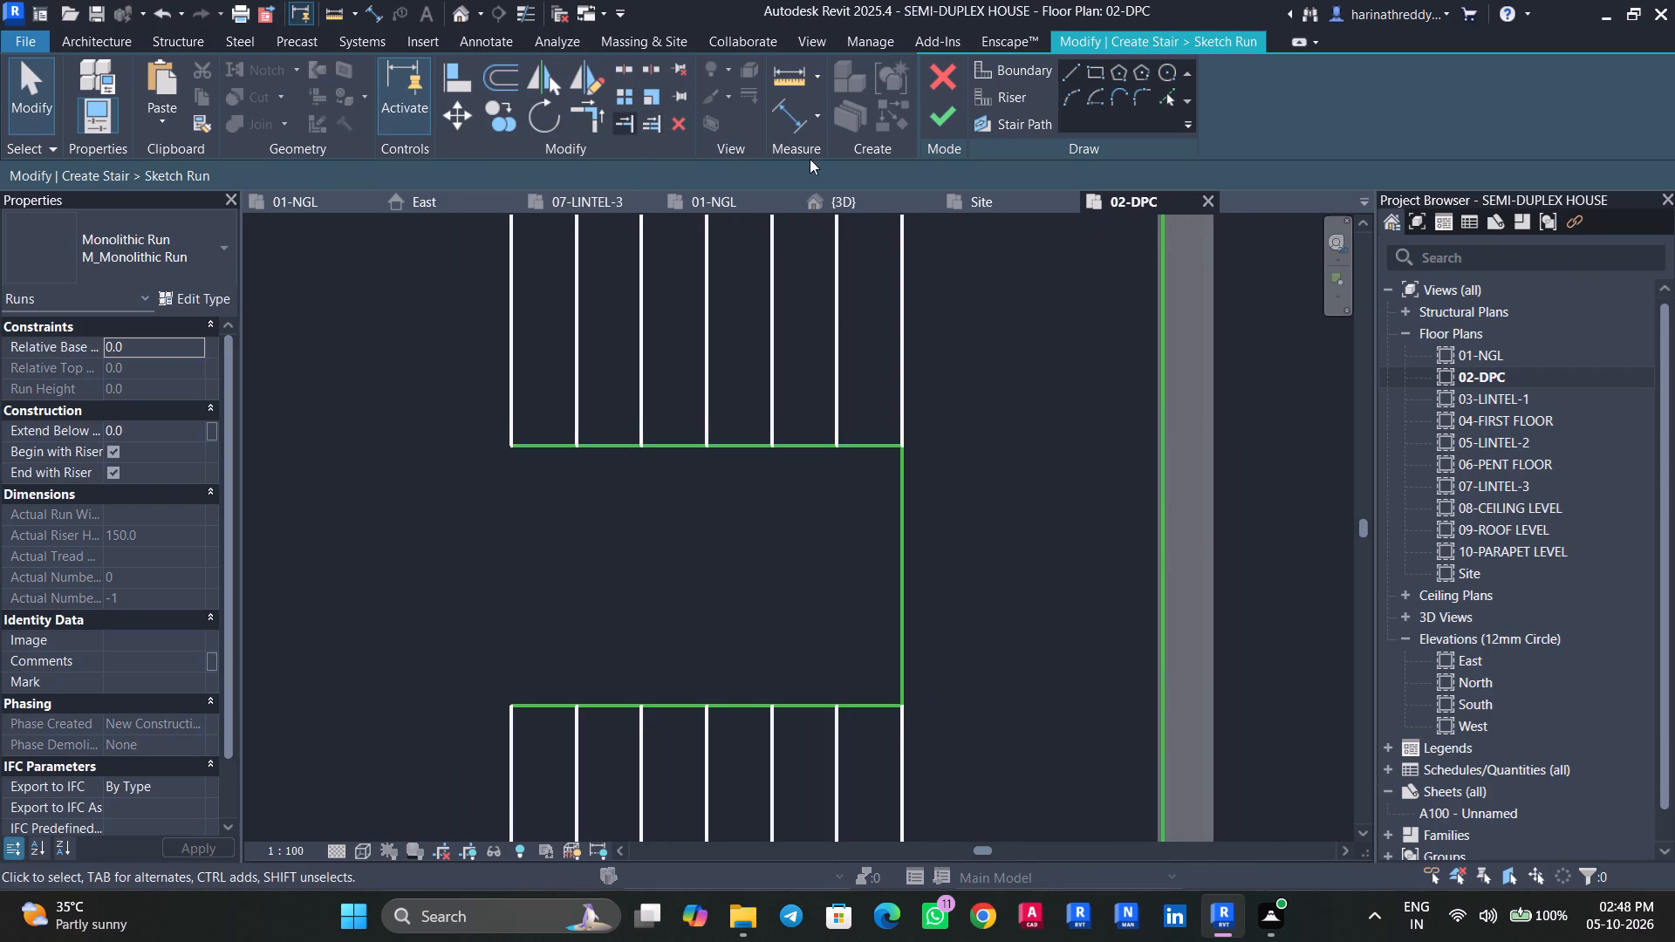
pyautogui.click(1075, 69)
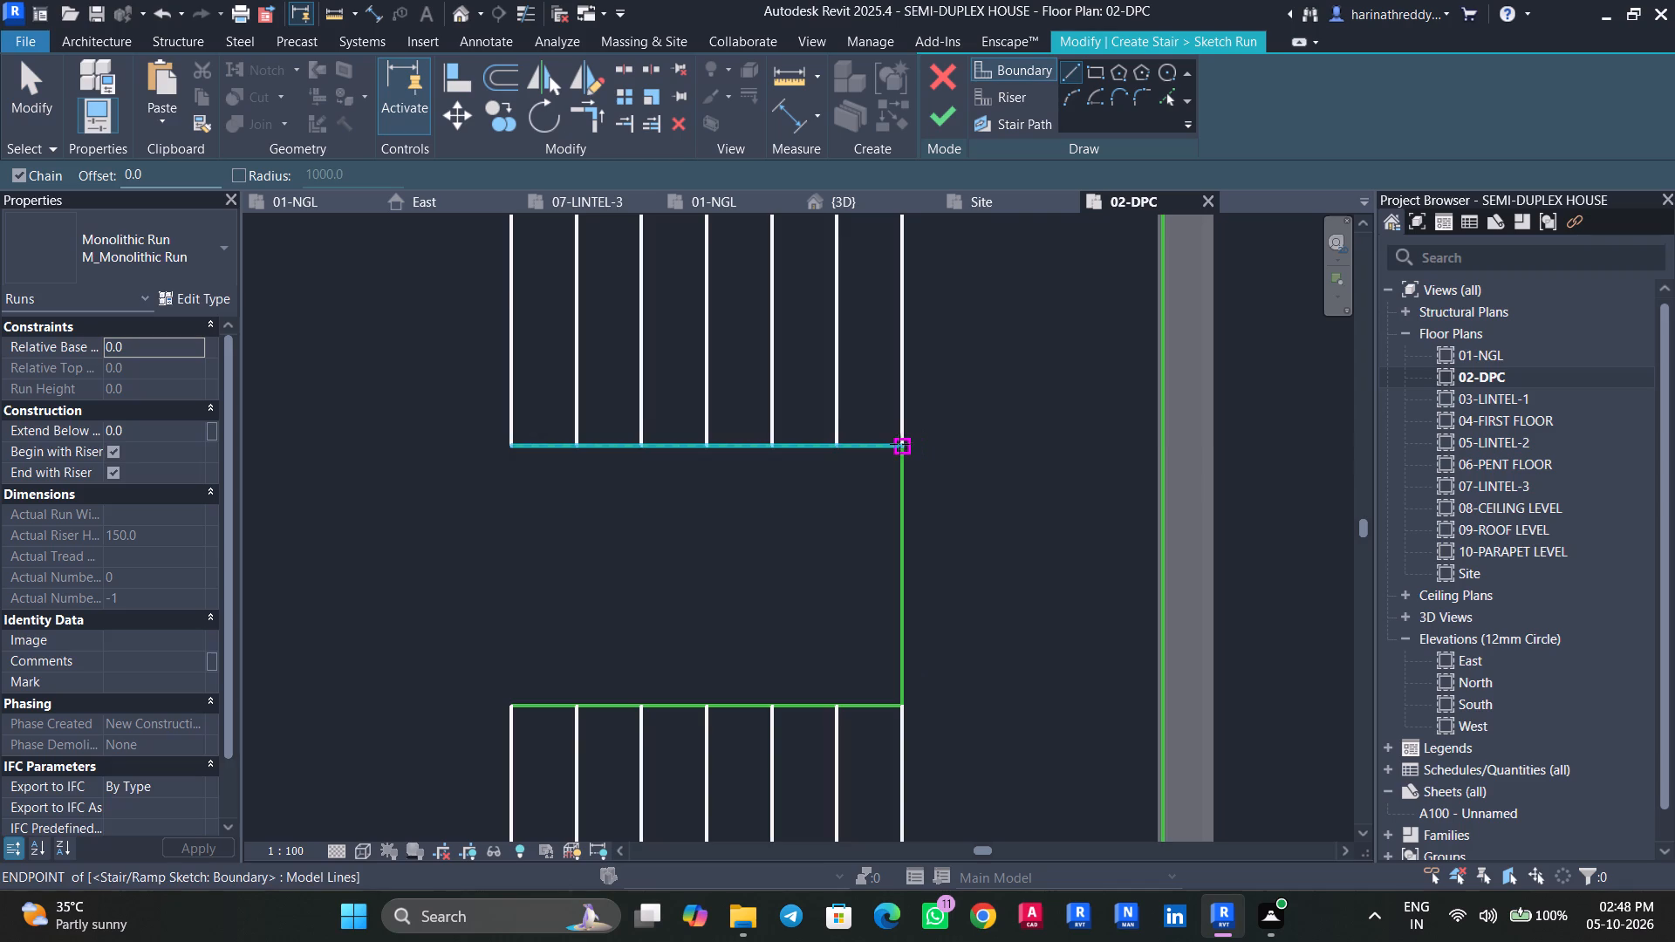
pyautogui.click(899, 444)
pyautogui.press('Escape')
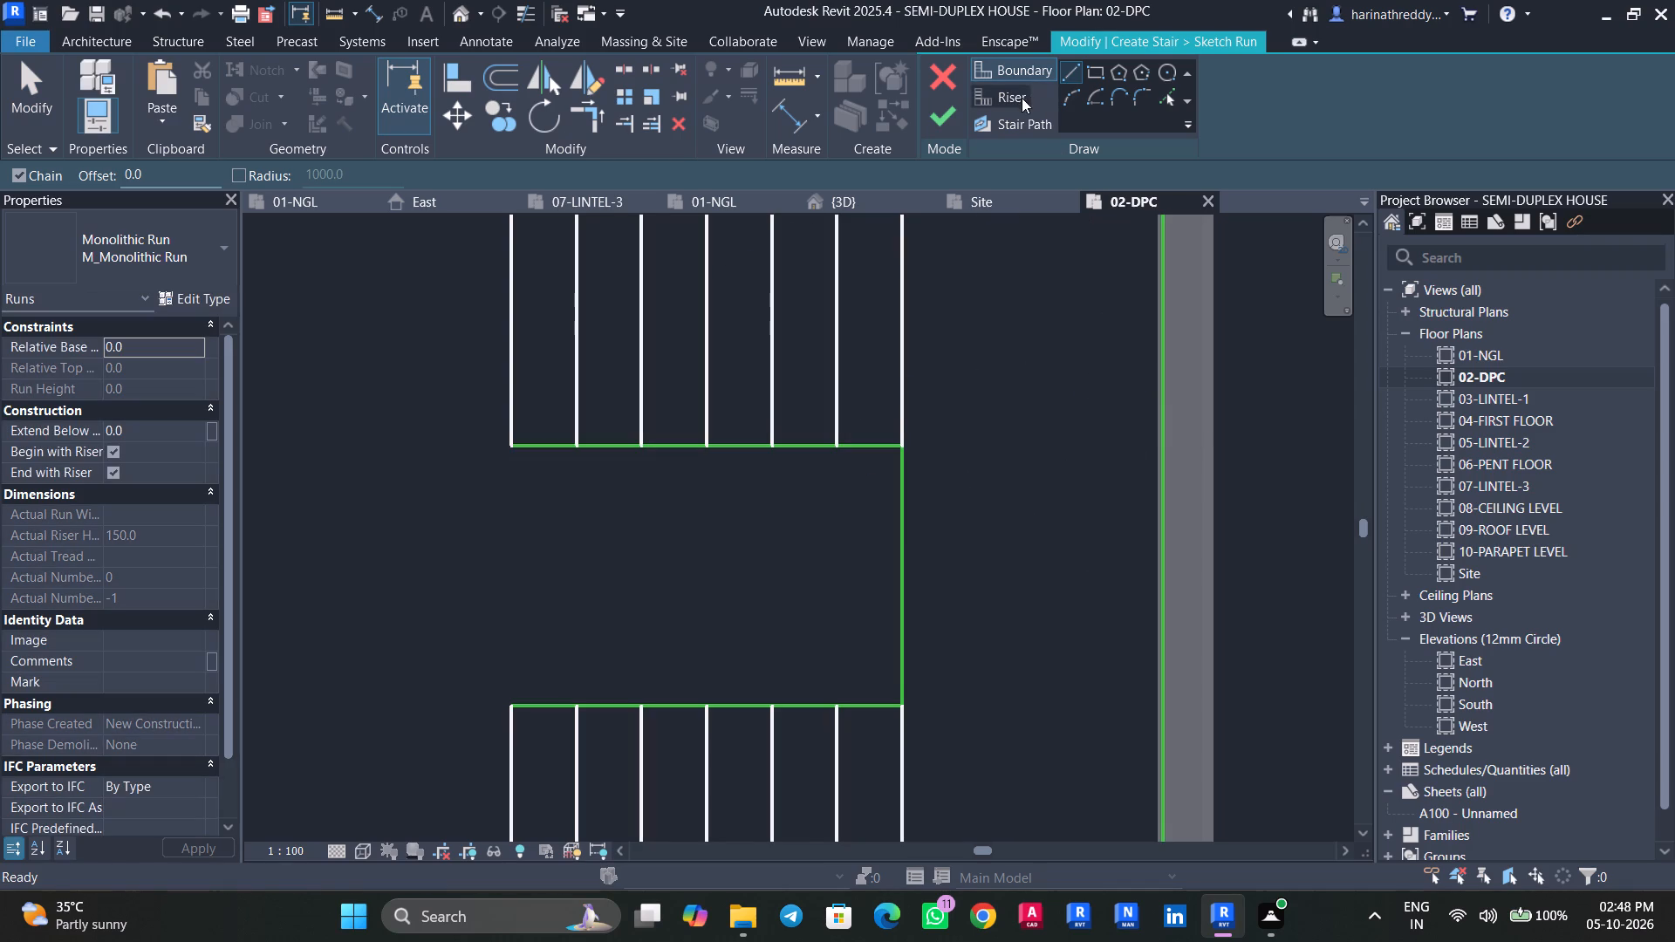
# Draw a 1200 mm riser line eastward from the inner boundary's northeast corner to the east boundary line.
pyautogui.click(1021, 98)
pyautogui.click(902, 450)
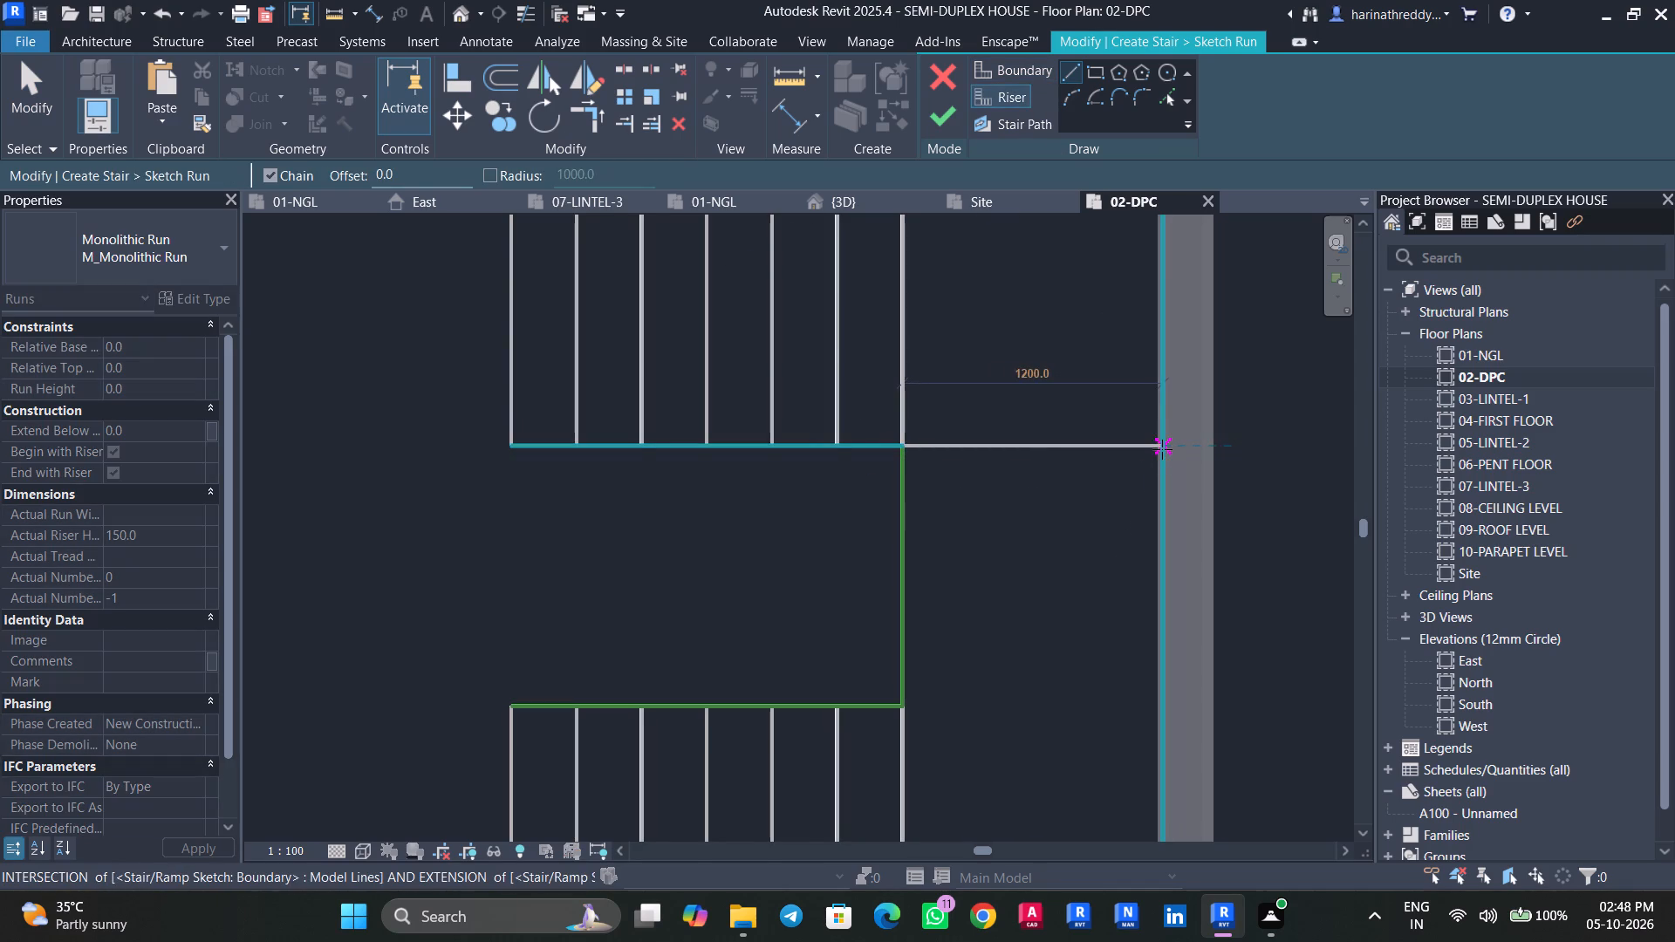
pyautogui.click(1160, 449)
pyautogui.press('Escape')
pyautogui.press('Escape')
# Copy the east flight's north riser southward at 300 mm offsets, adding four risers down to the inner boundary's southeast corner.
pyautogui.click(516, 82)
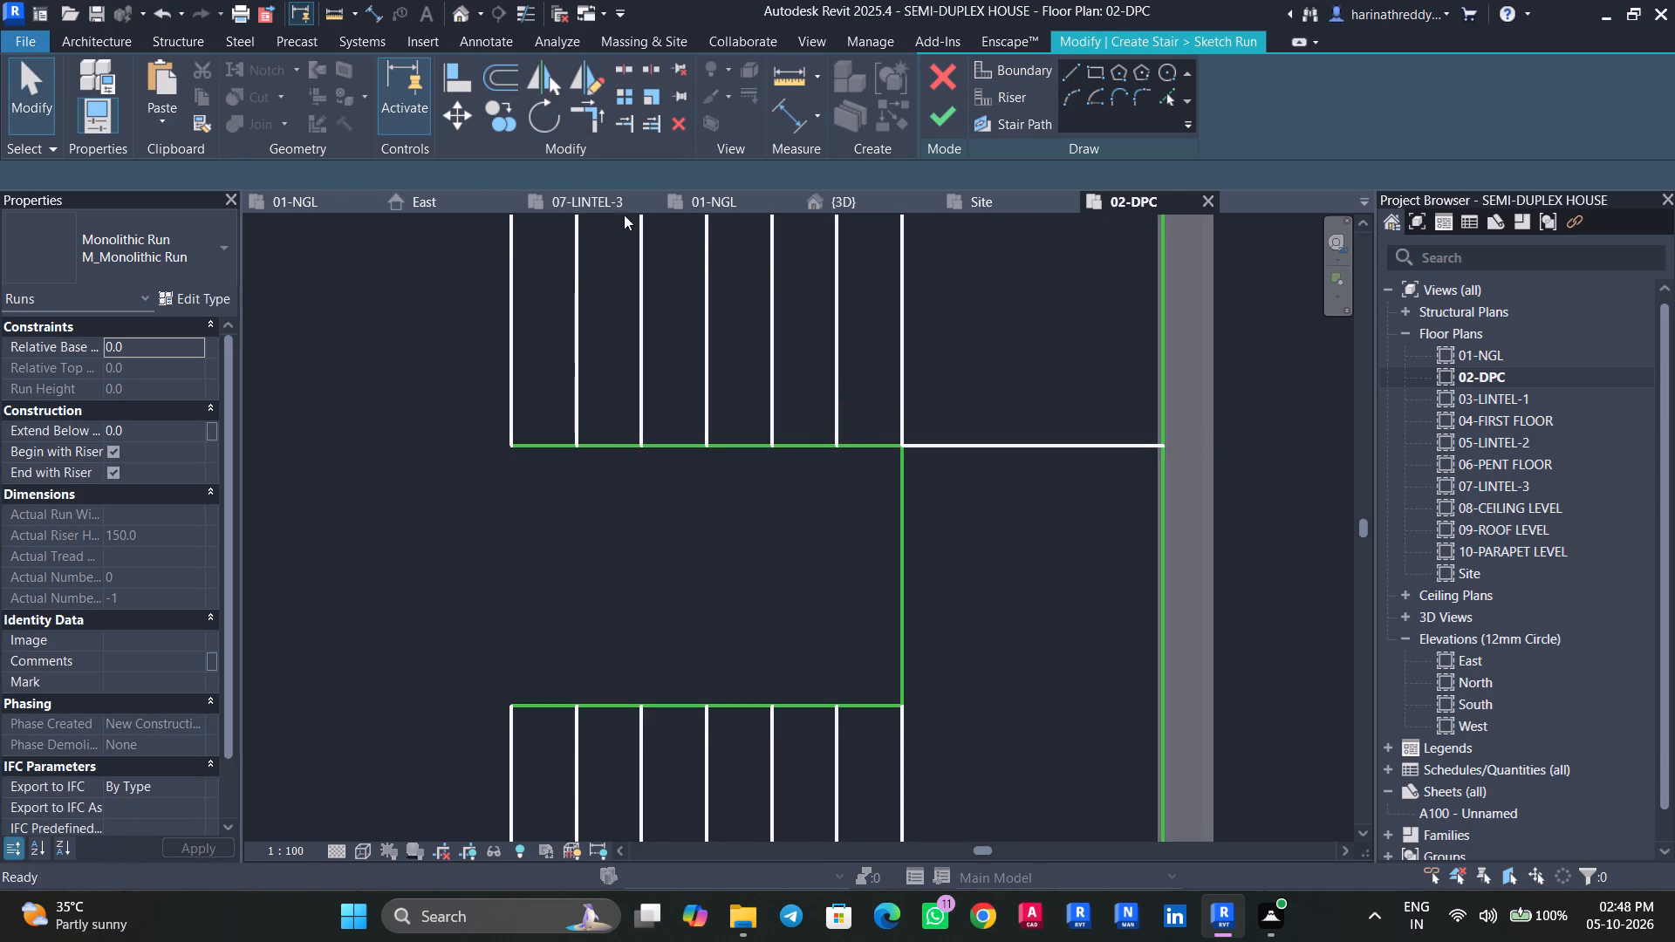
pyautogui.click(994, 451)
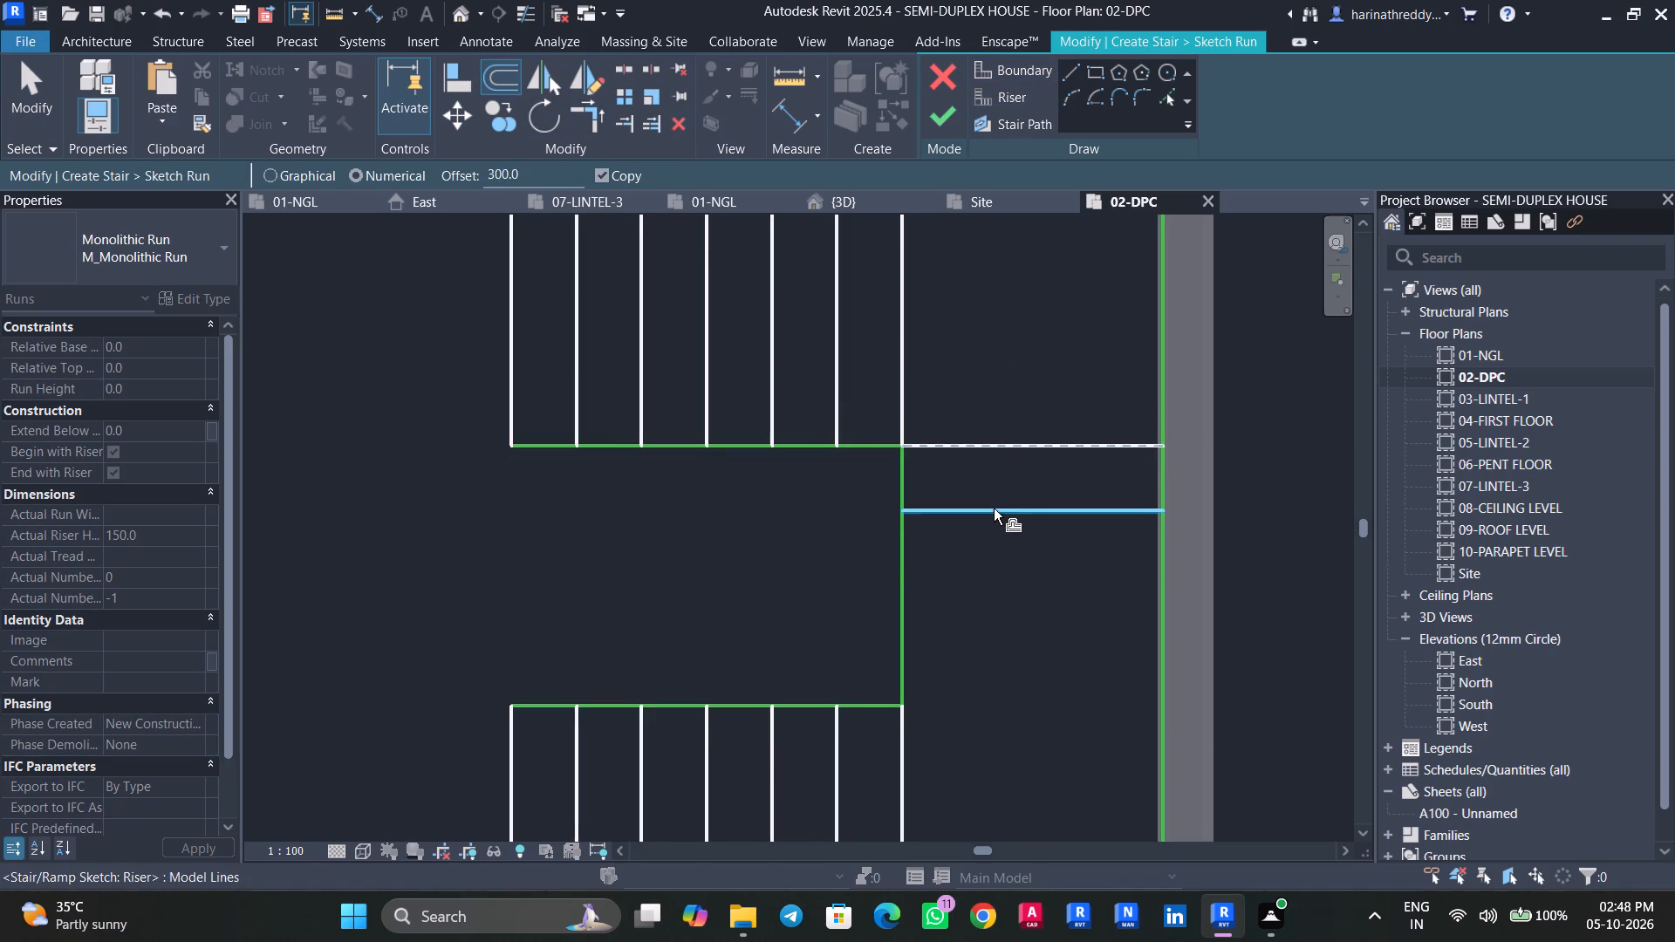
pyautogui.click(994, 509)
pyautogui.hotkey('ctrl', 'z')
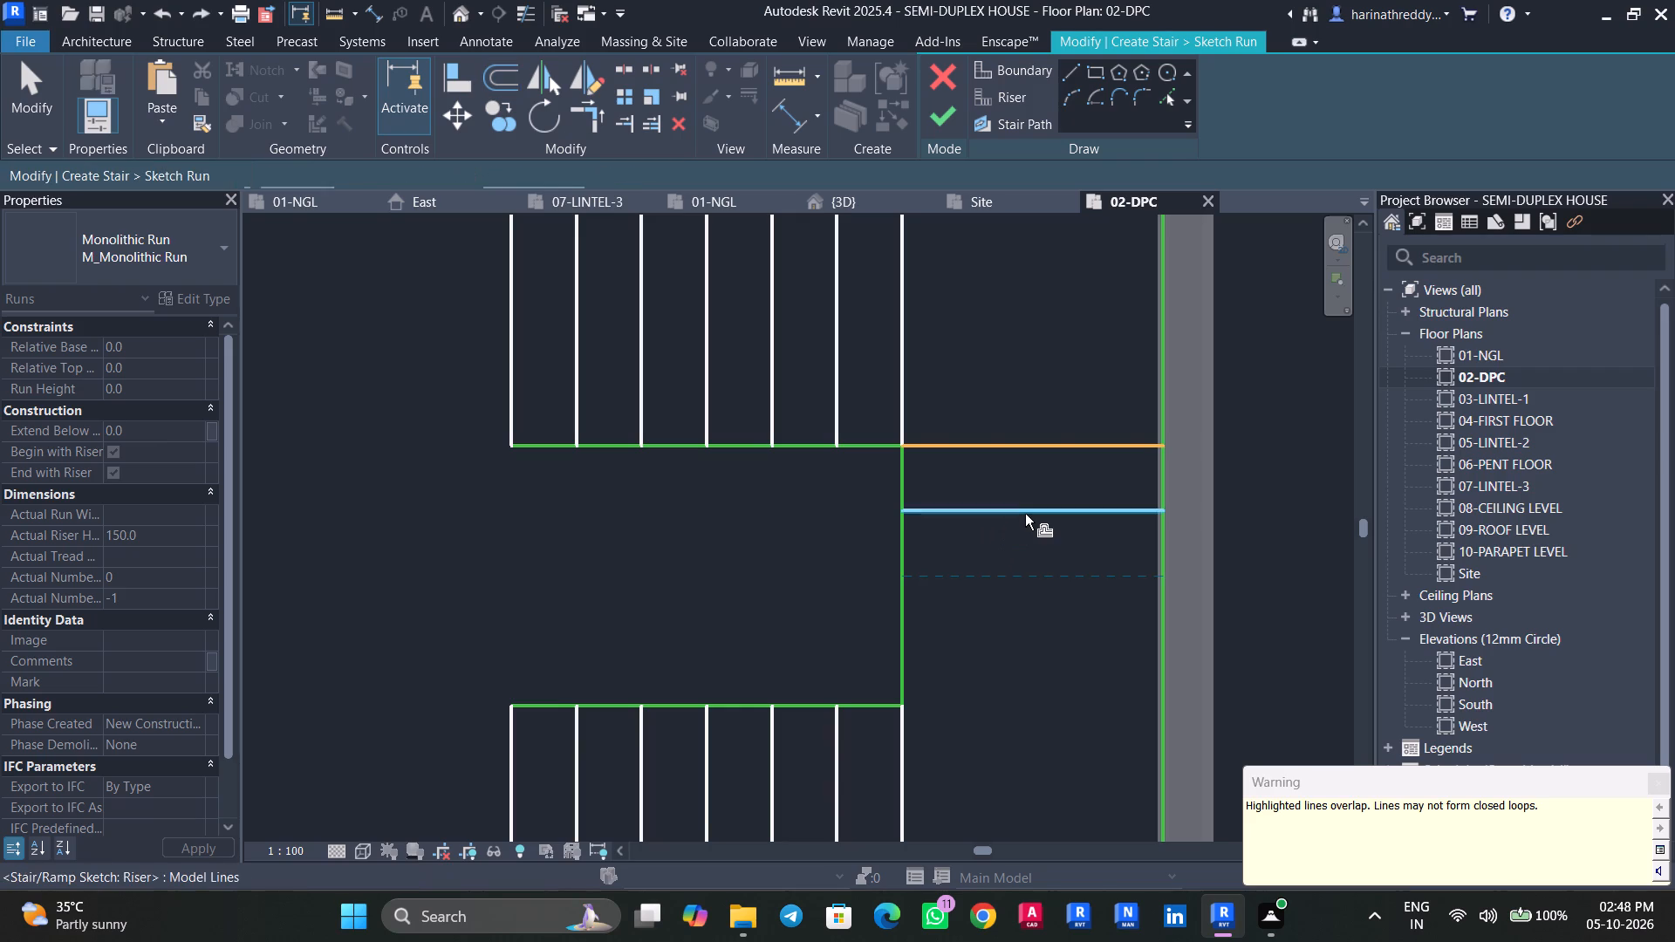
pyautogui.click(1025, 513)
pyautogui.click(1014, 582)
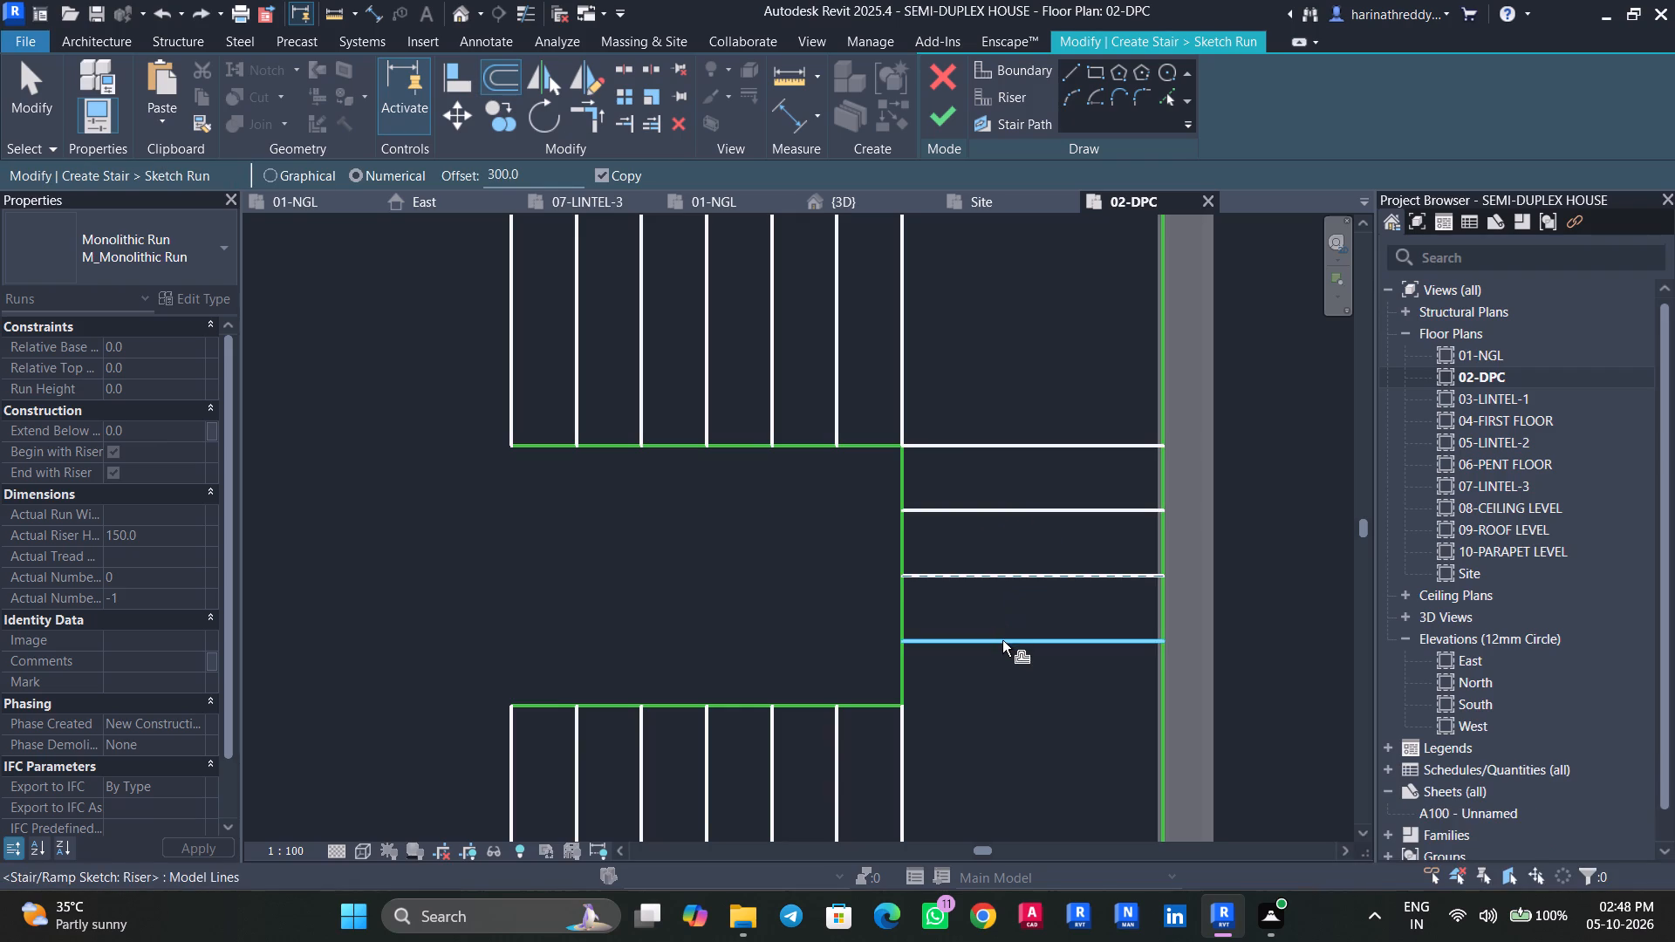
pyautogui.click(1009, 642)
pyautogui.press('Escape')
pyautogui.press('Escape')
pyautogui.press('Escape')
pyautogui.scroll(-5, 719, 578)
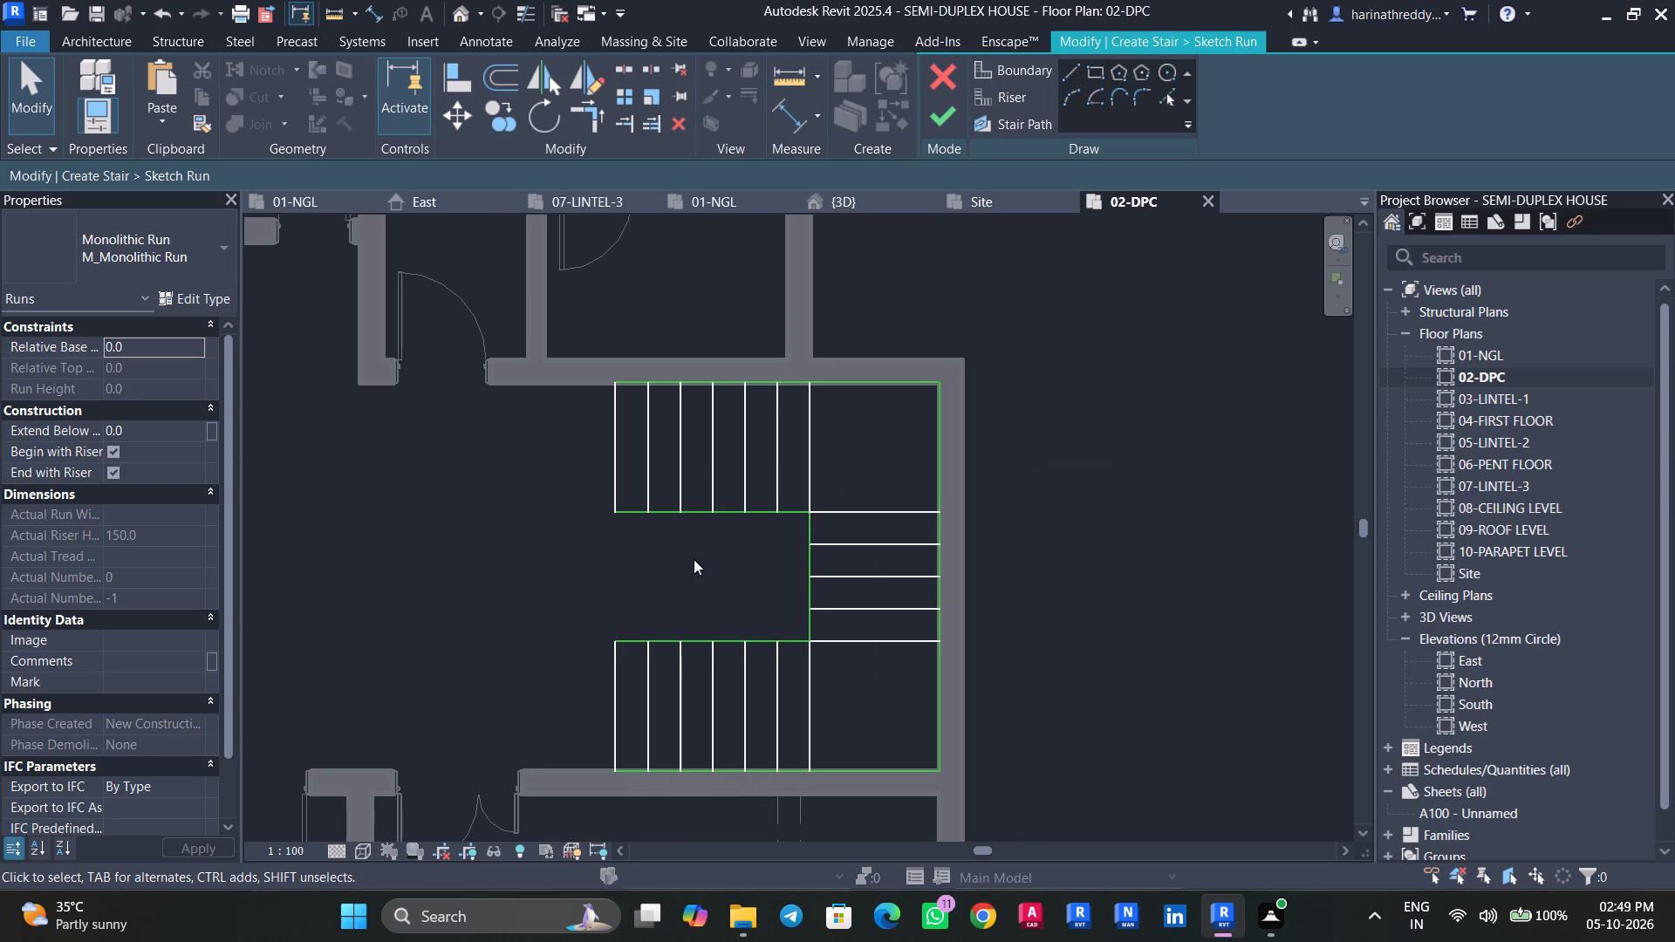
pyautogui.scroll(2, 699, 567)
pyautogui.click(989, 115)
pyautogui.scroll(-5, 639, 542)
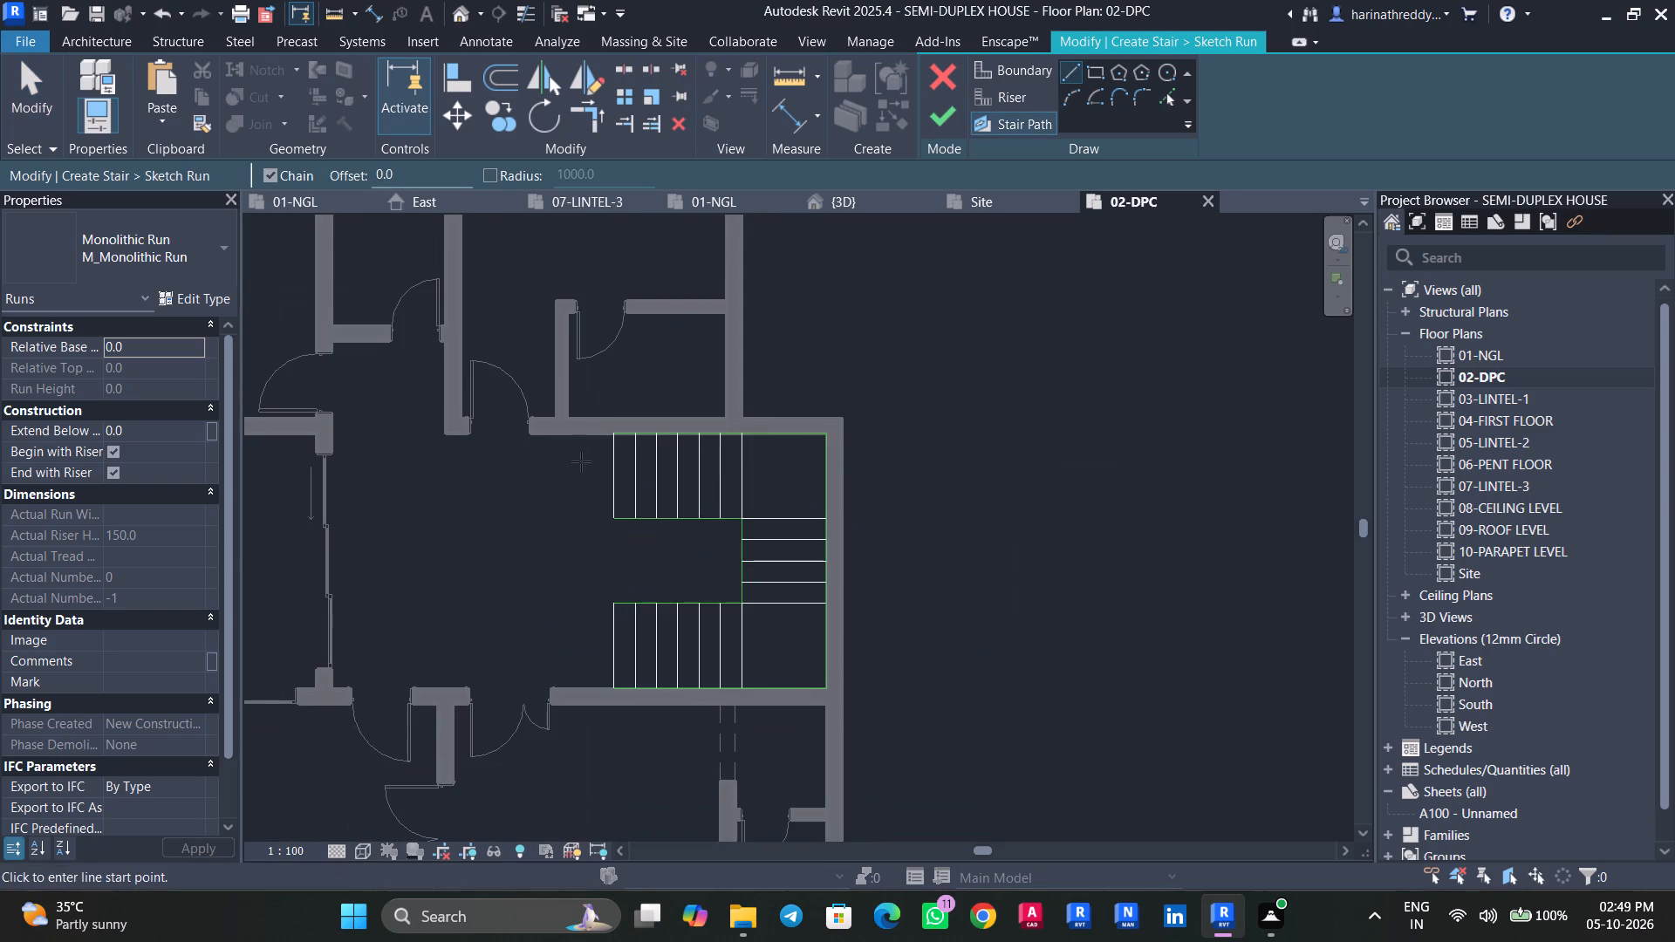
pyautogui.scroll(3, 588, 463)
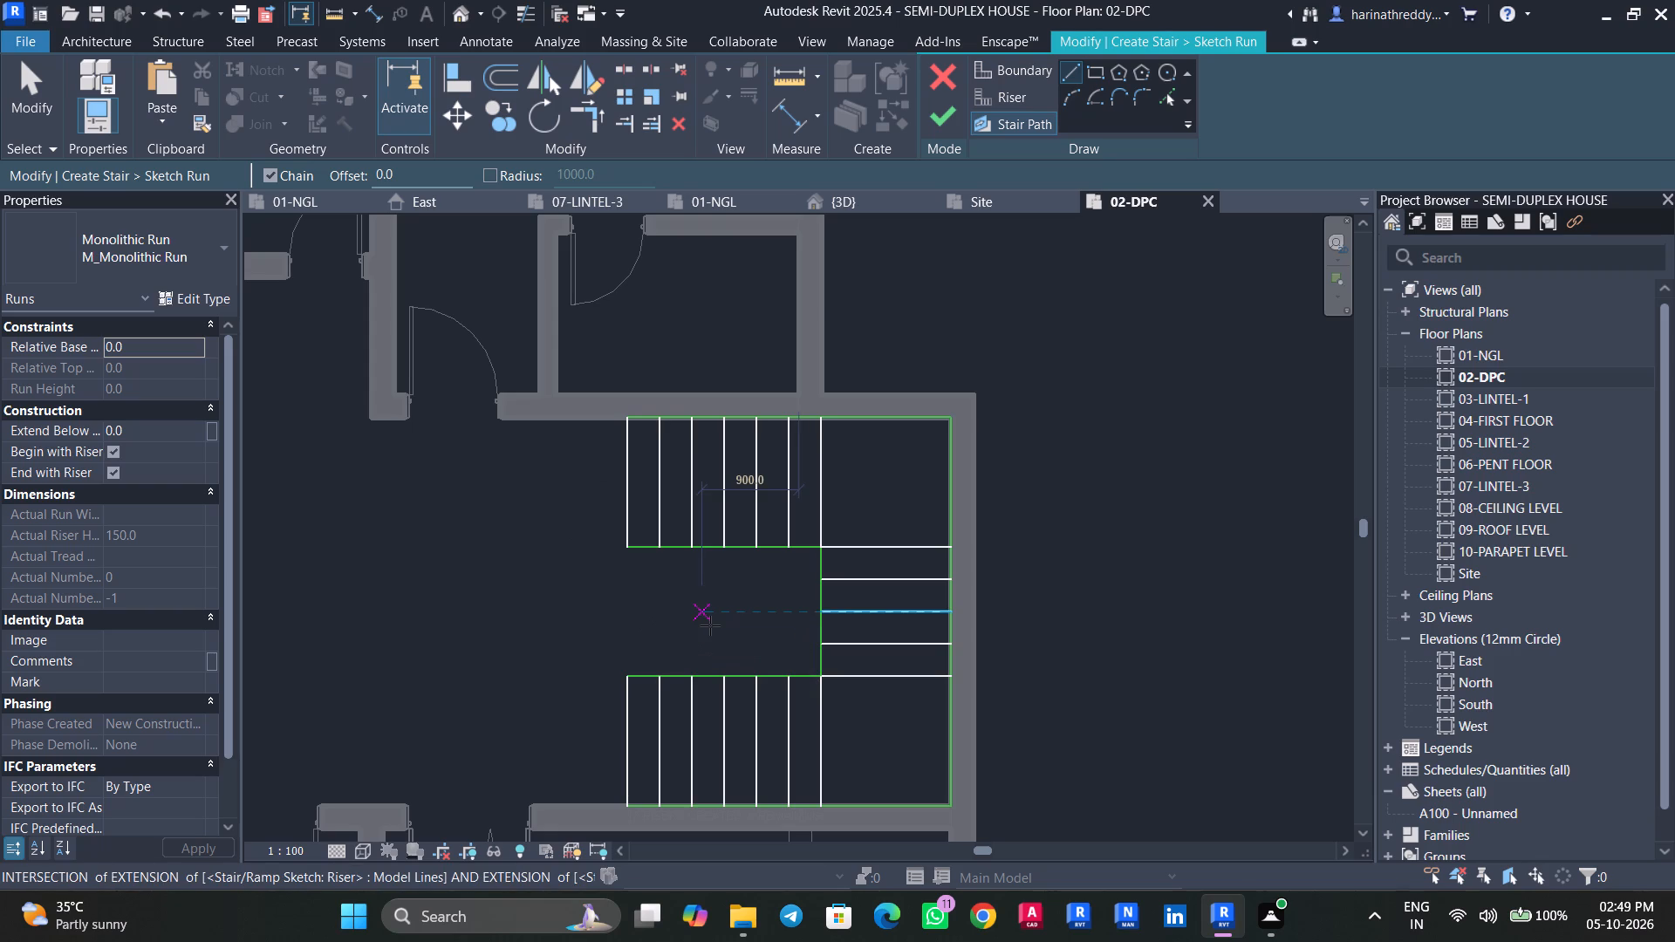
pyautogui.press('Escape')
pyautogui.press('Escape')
# Offset copies of the westernmost risers 300 mm westward, adding two more risers to each of the north and south flights.
pyautogui.scroll(-11, 679, 491)
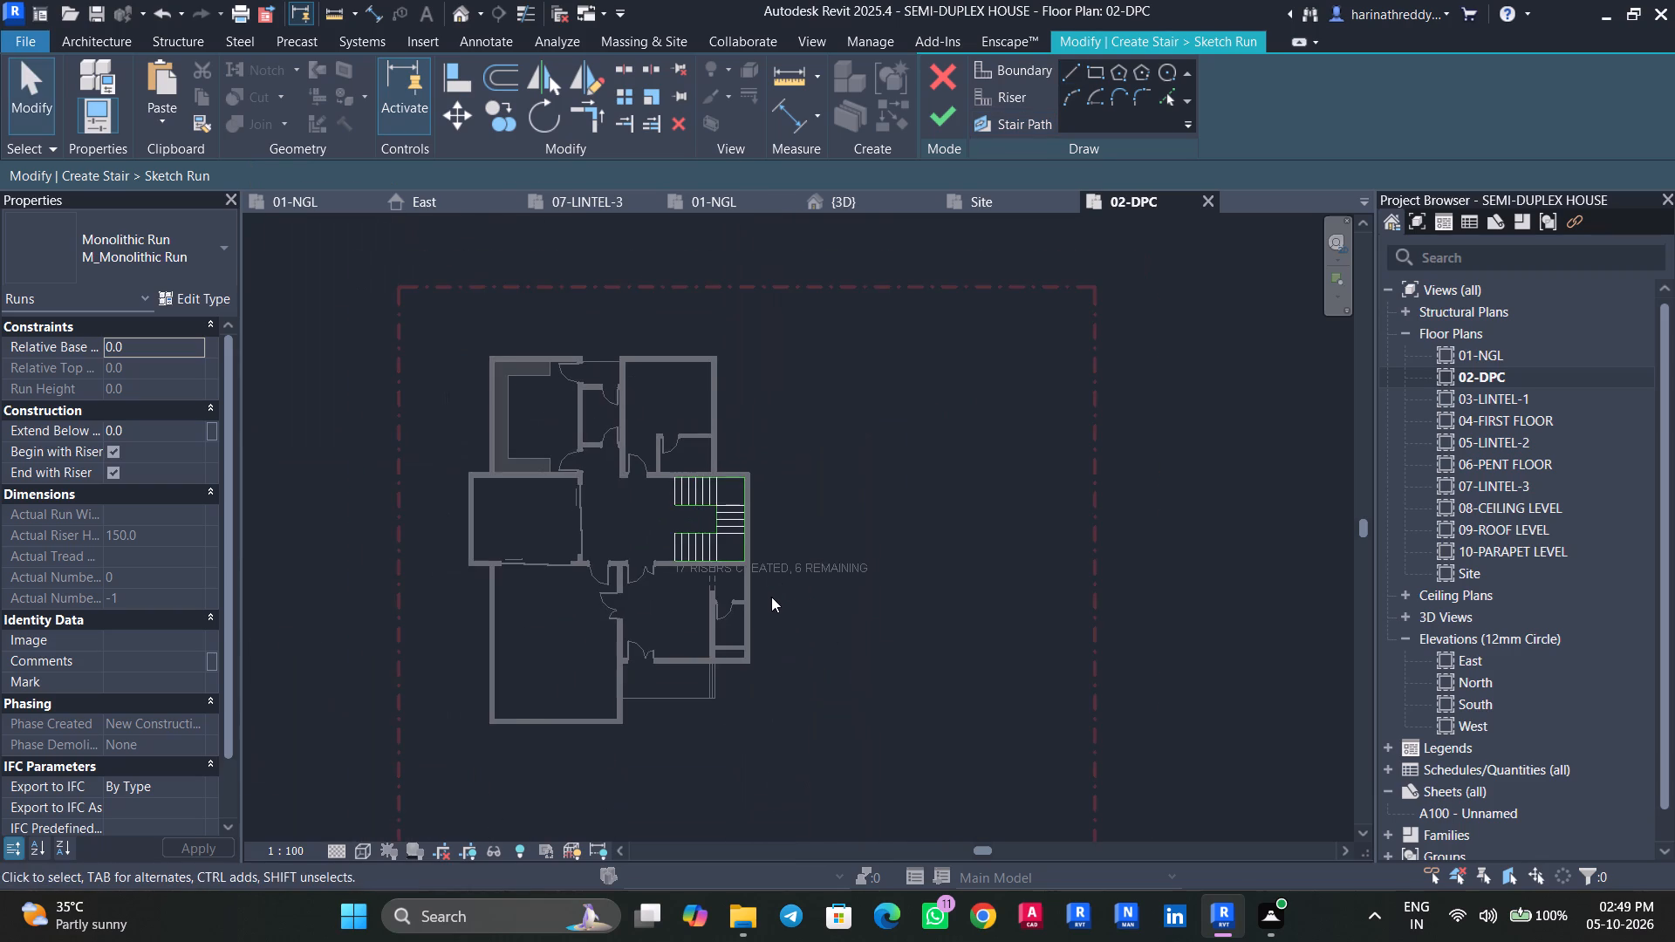
pyautogui.scroll(-1, 770, 597)
pyautogui.scroll(3, 679, 537)
pyautogui.scroll(-1, 680, 536)
pyautogui.scroll(1, 681, 536)
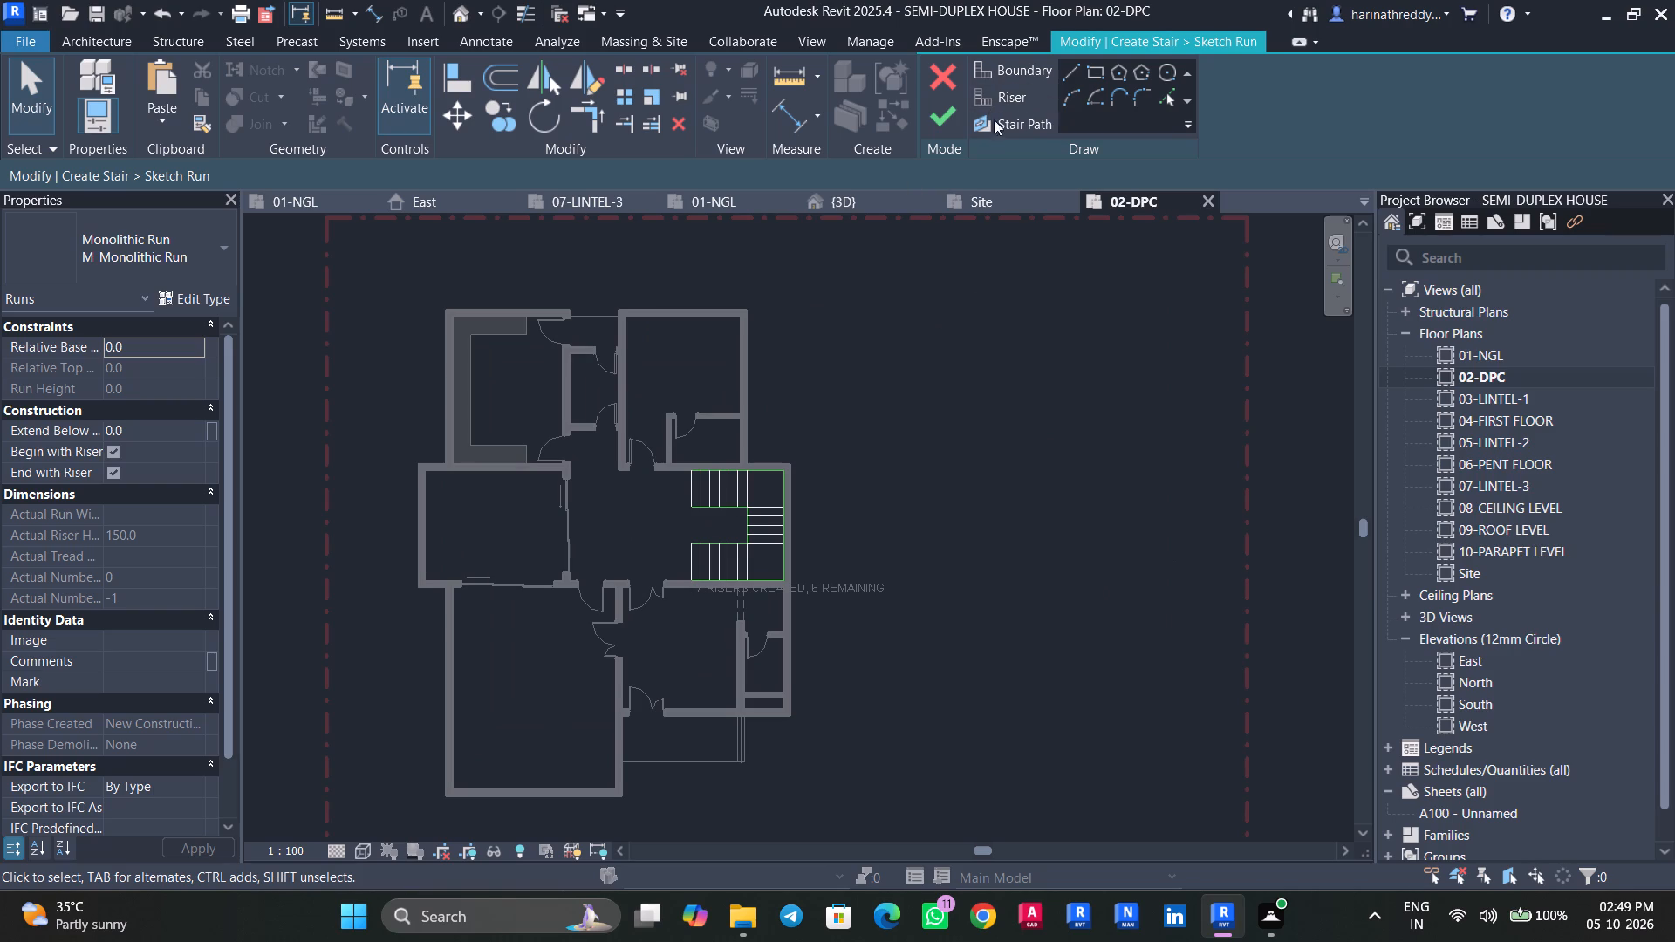
pyautogui.click(993, 101)
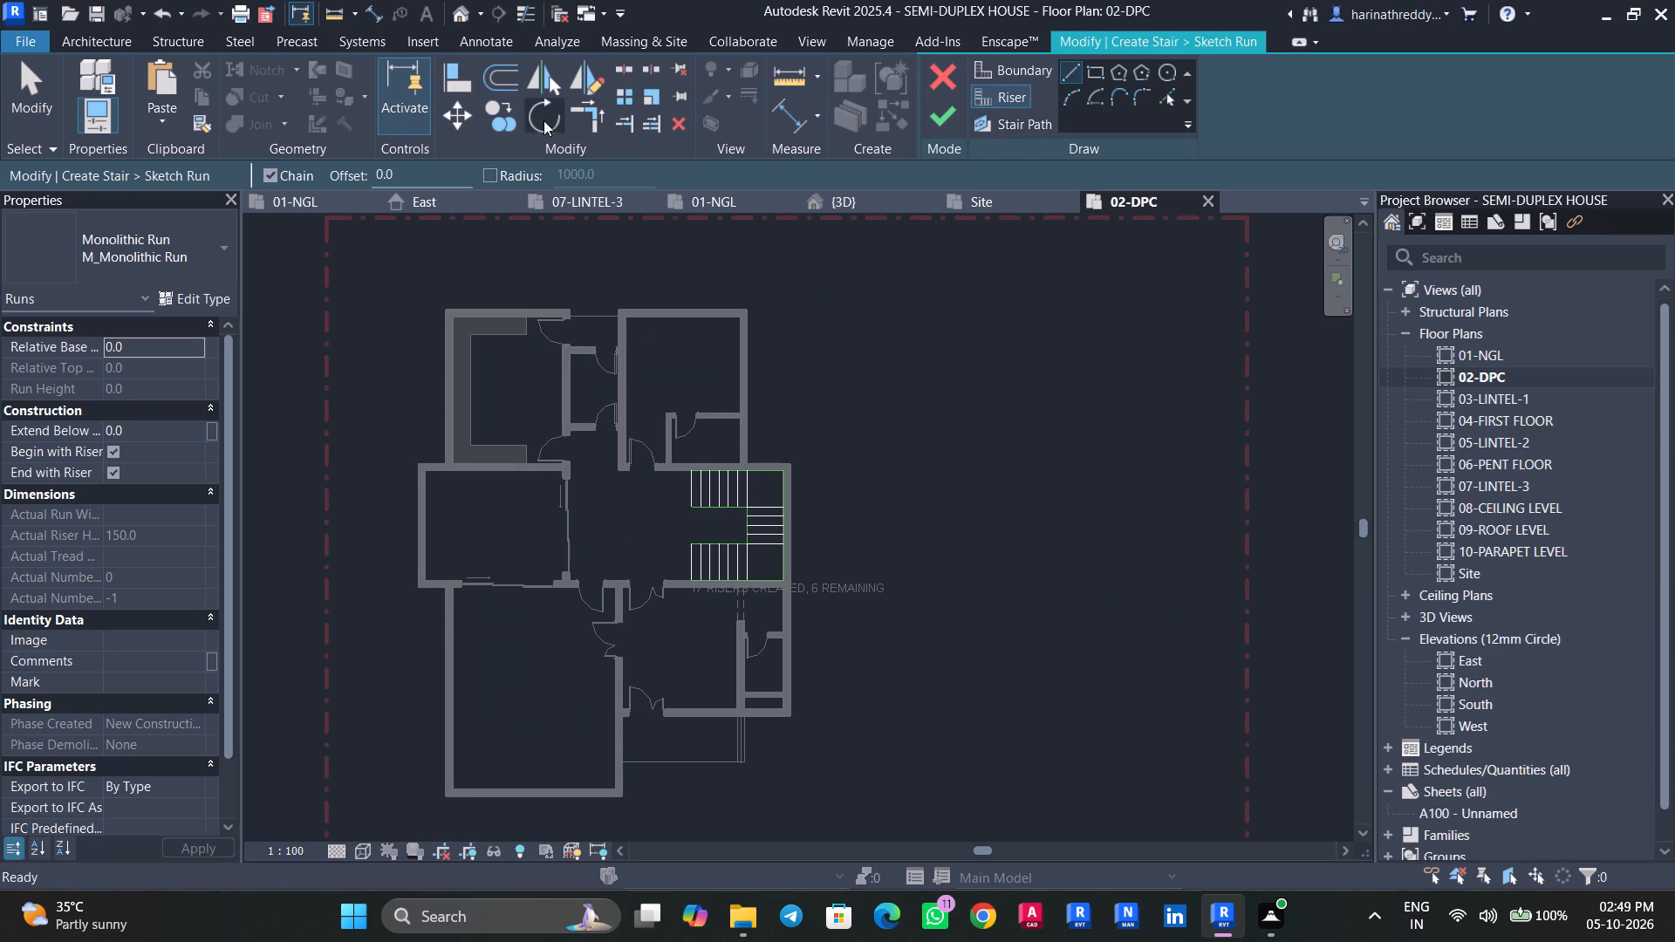
pyautogui.click(500, 83)
pyautogui.scroll(4, 698, 510)
pyautogui.scroll(-1, 691, 500)
pyautogui.scroll(4, 691, 499)
pyautogui.click(679, 468)
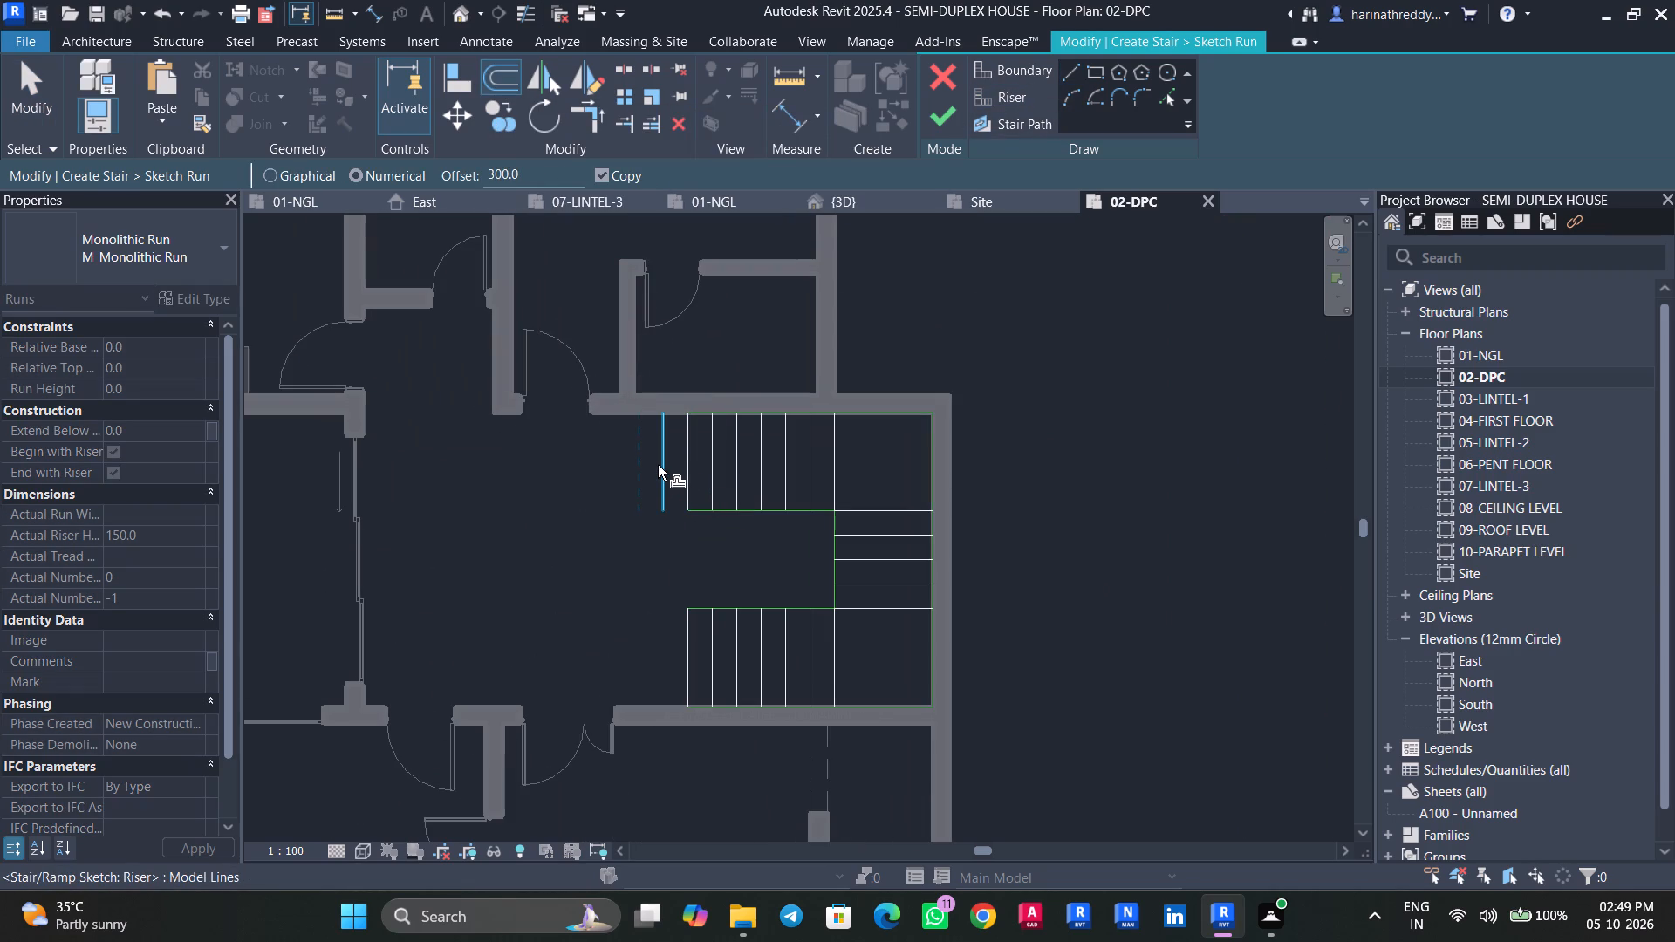
pyautogui.click(658, 465)
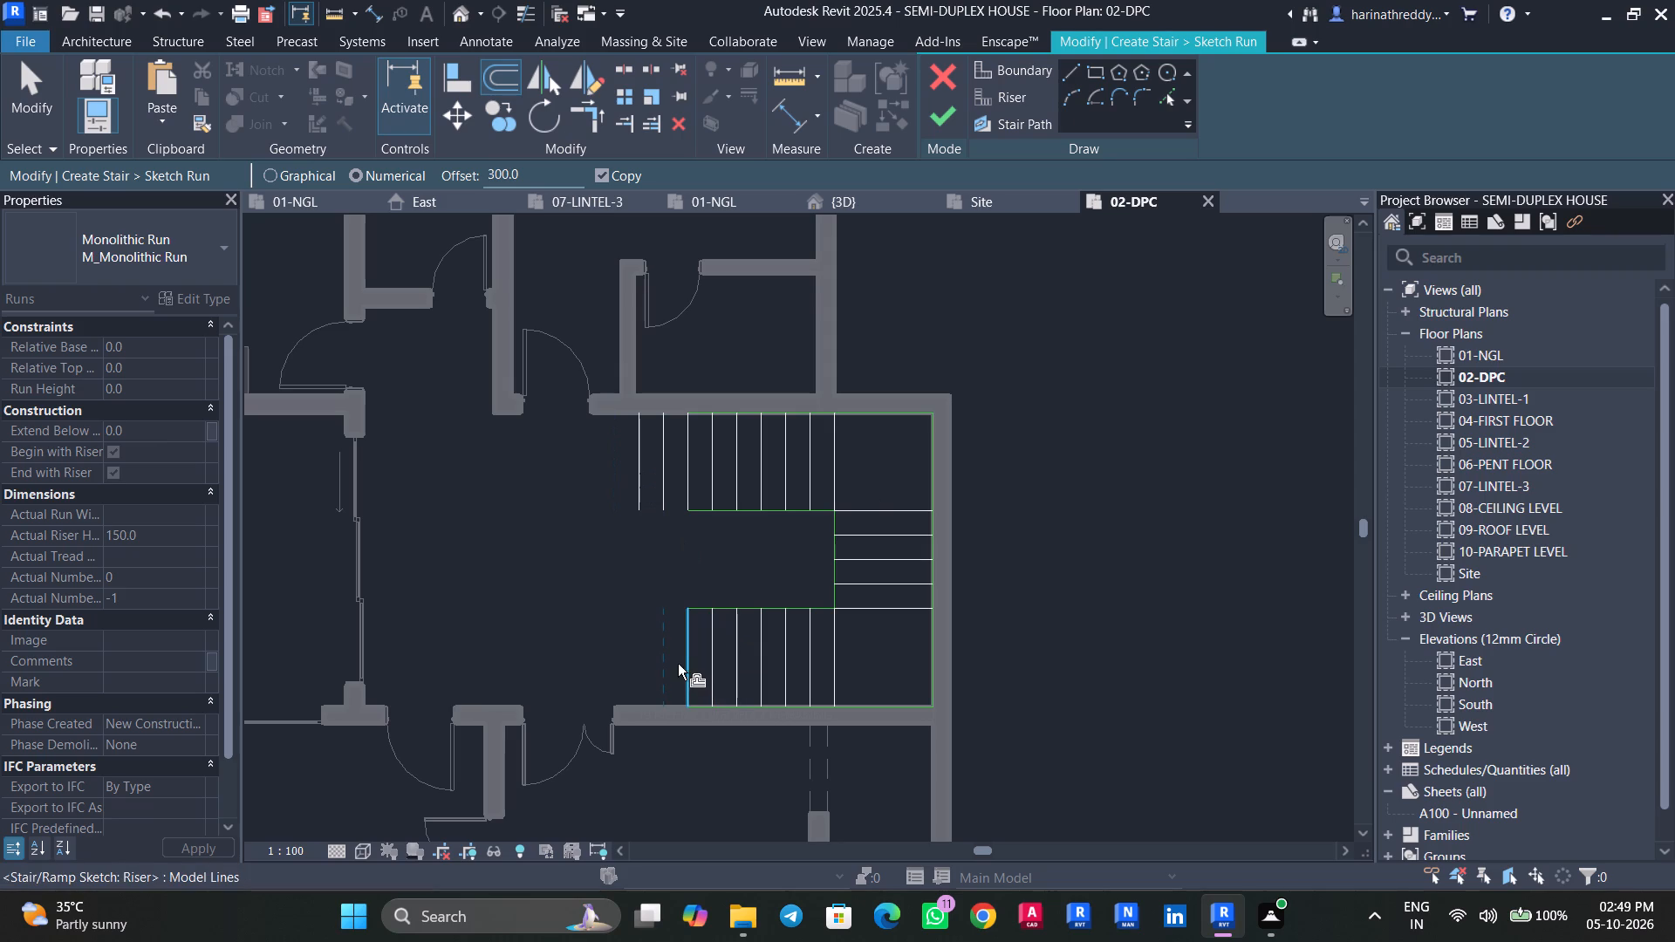
pyautogui.click(687, 664)
pyautogui.click(655, 666)
pyautogui.scroll(-6, 659, 661)
pyautogui.scroll(1, 660, 661)
pyautogui.scroll(-3, 660, 661)
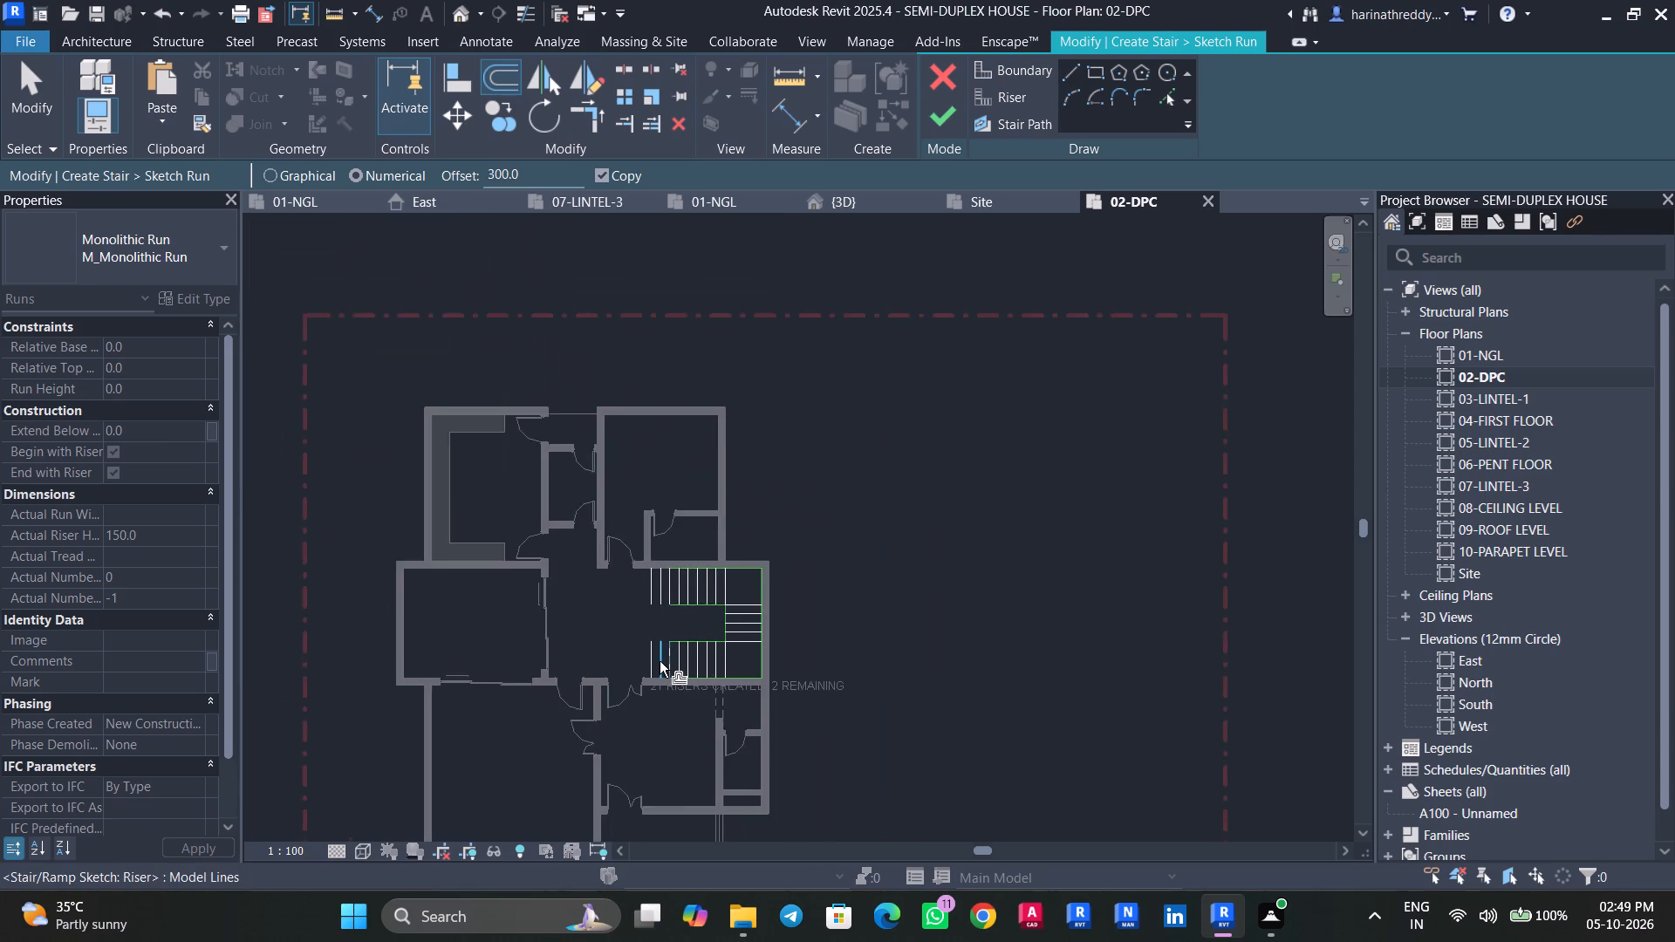
# Offset copies of the westernmost risers 300 mm westward, adding one more riser to each of the north and south flights.
pyautogui.scroll(4, 651, 651)
pyautogui.scroll(-1, 663, 585)
pyautogui.scroll(2, 663, 574)
pyautogui.click(646, 556)
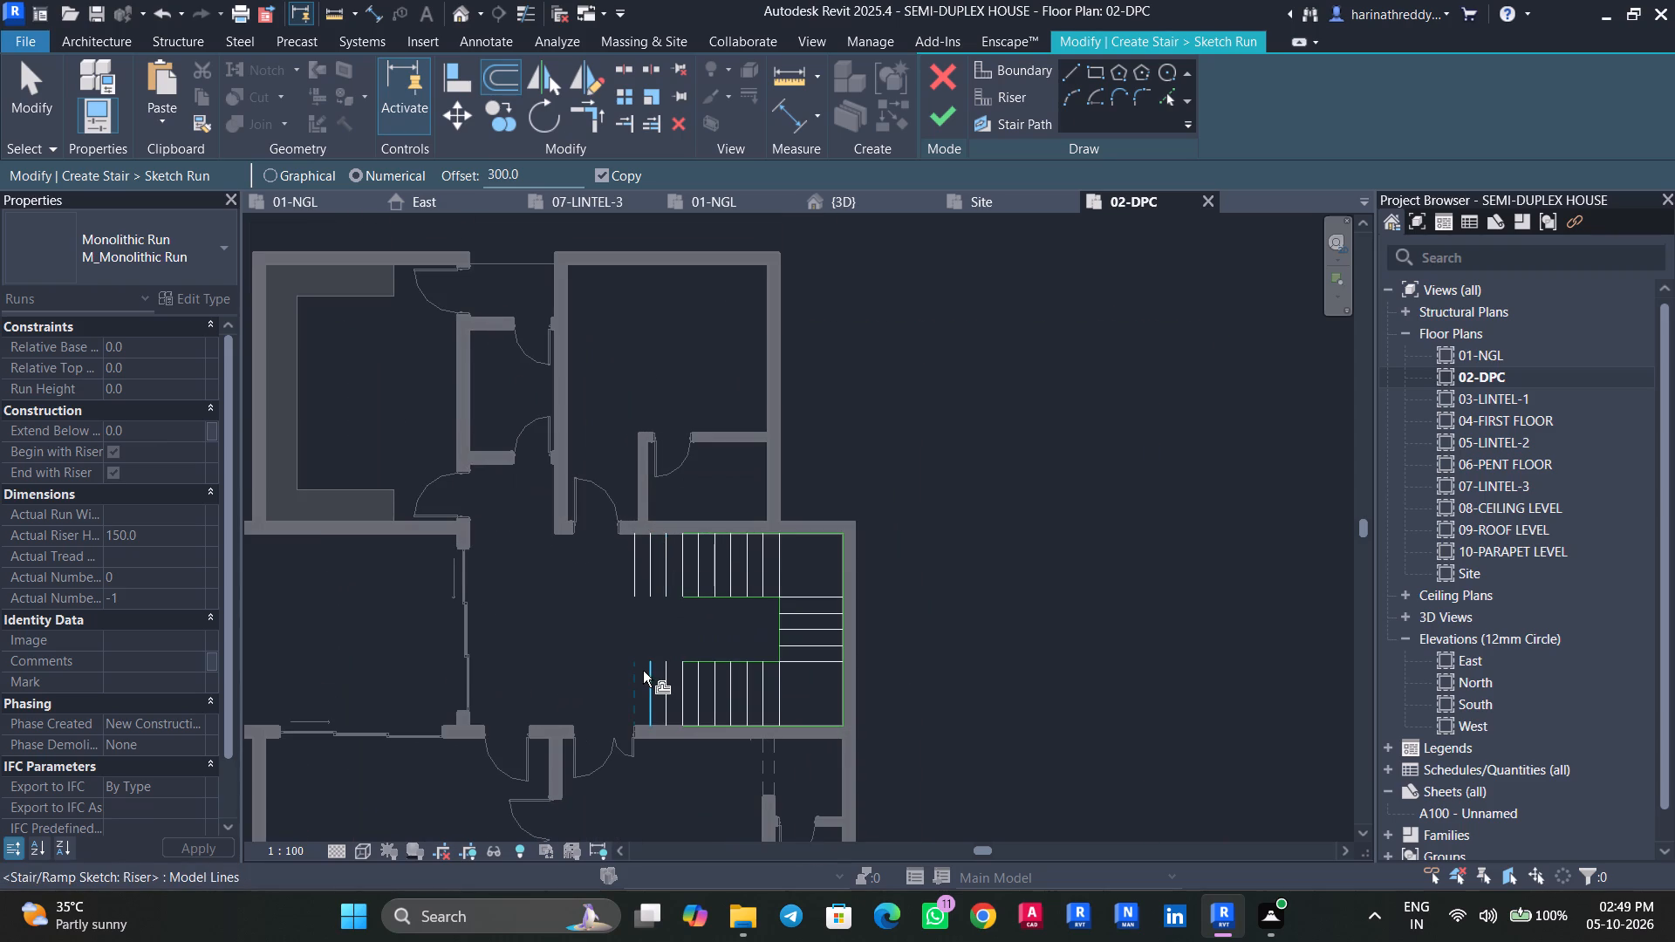
pyautogui.click(642, 673)
pyautogui.scroll(4, 642, 675)
pyautogui.press('Escape')
pyautogui.press('Escape')
# Stretch the inner boundary's south and north lines westward to the westernmost risers, making each 2700 mm long.
pyautogui.click(728, 650)
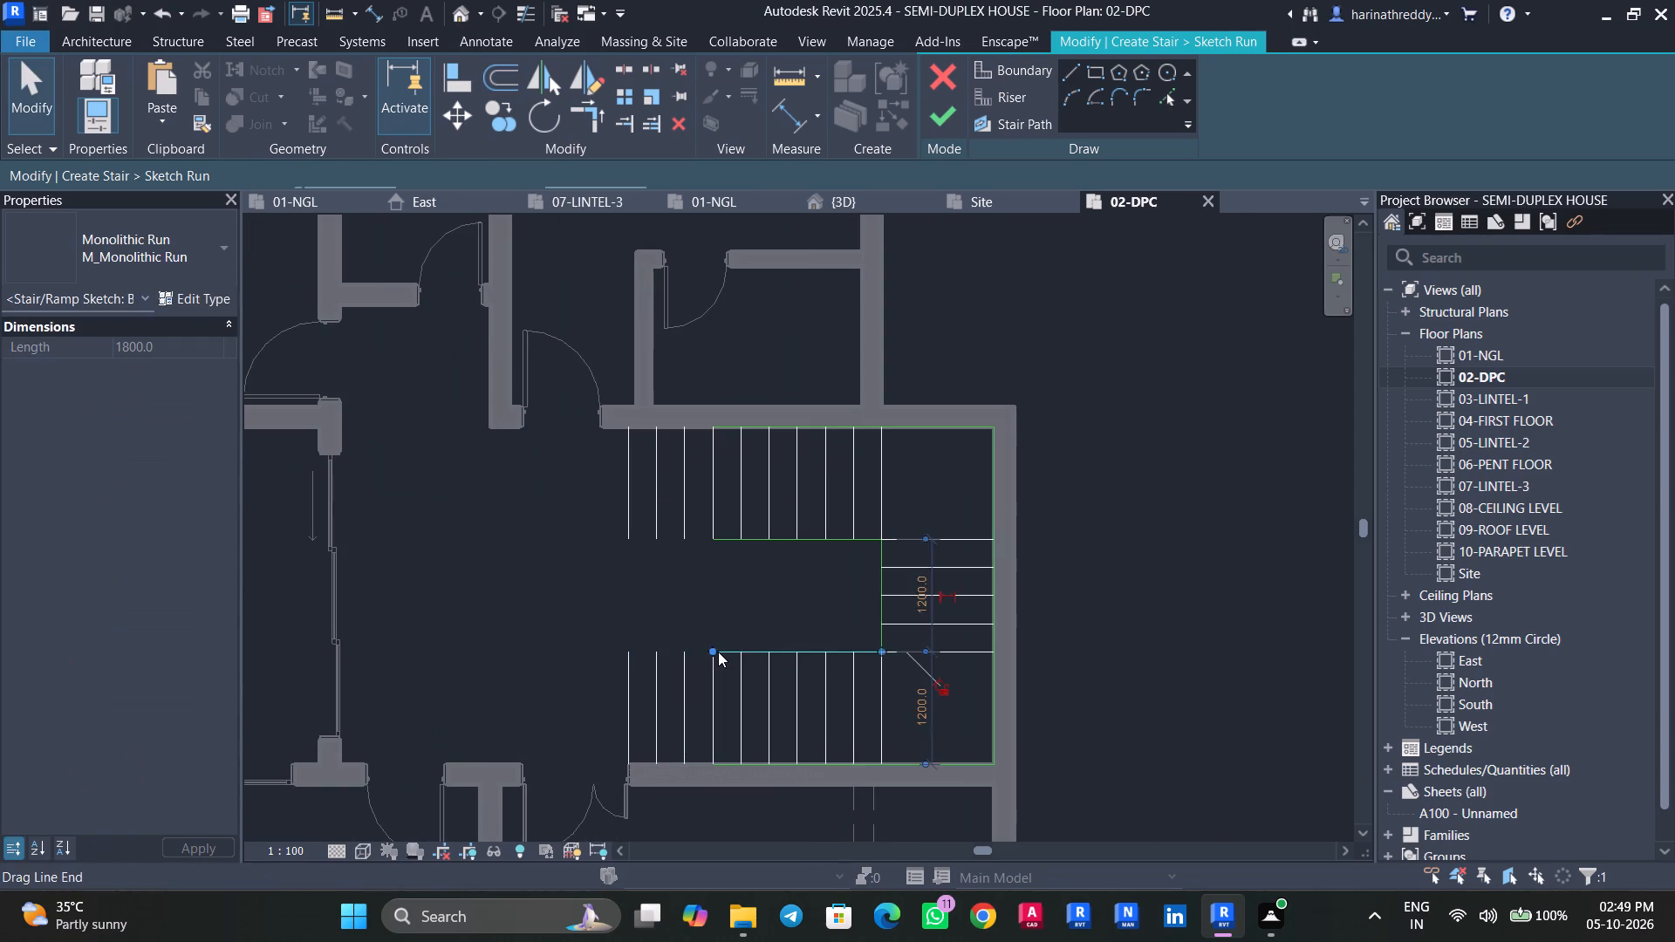
pyautogui.scroll(5, 718, 652)
pyautogui.moveTo(710, 652); pyautogui.dragTo(539, 652)
pyautogui.press('Escape')
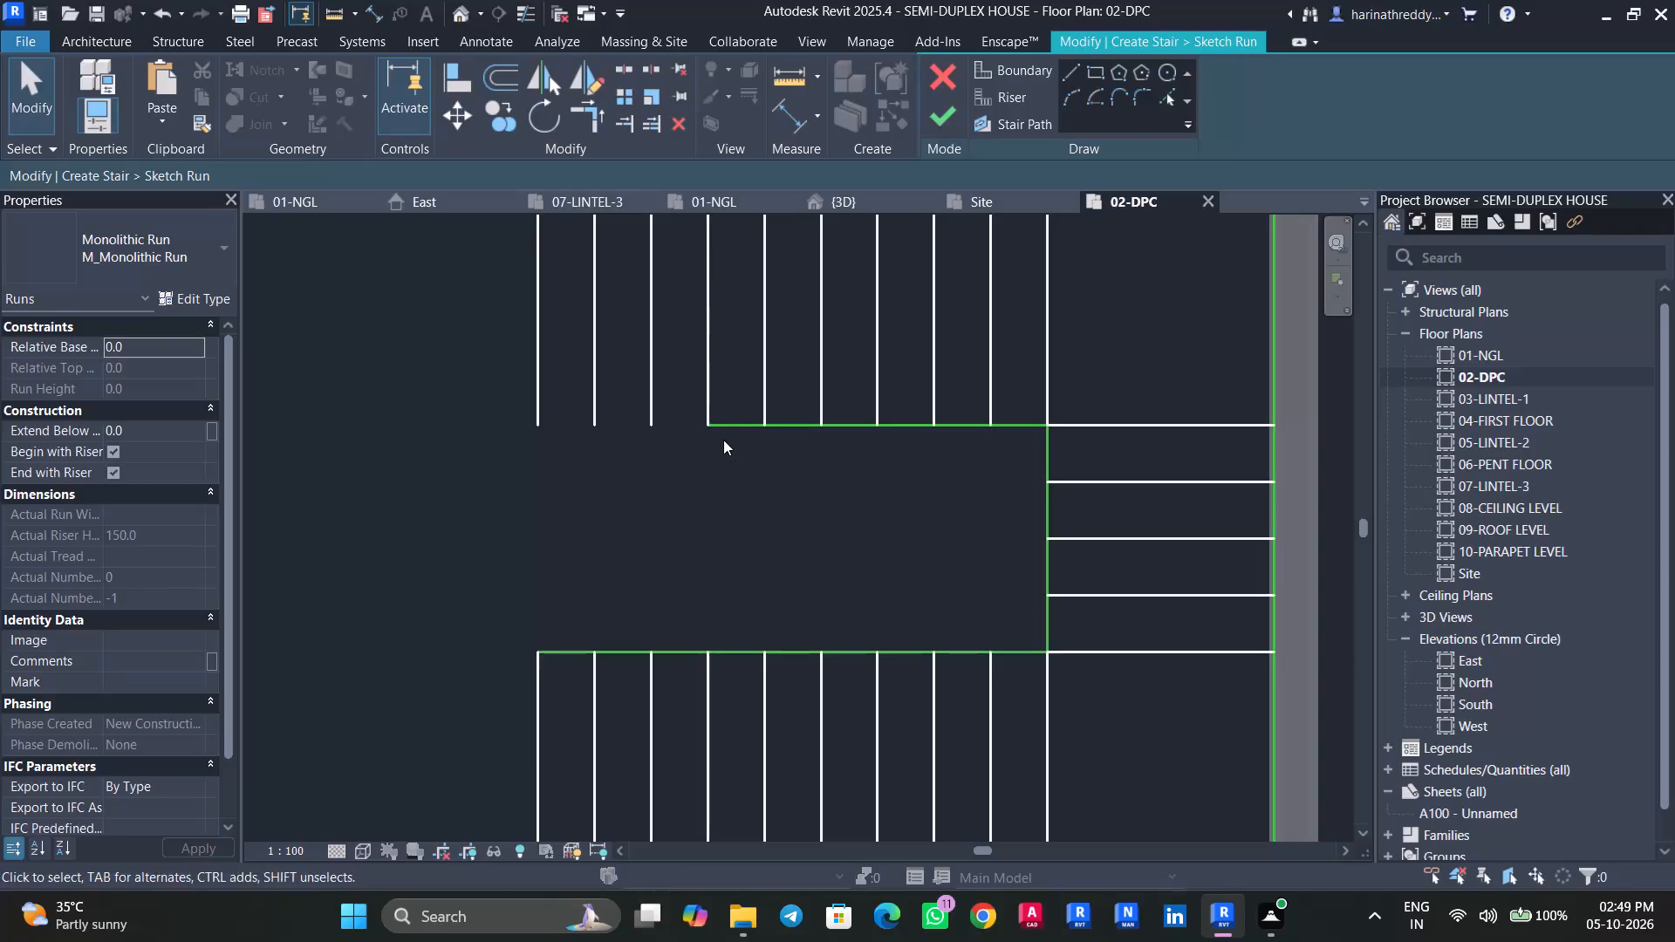
pyautogui.click(716, 429)
pyautogui.press('Escape')
pyautogui.click(727, 427)
pyautogui.moveTo(707, 426); pyautogui.dragTo(550, 424)
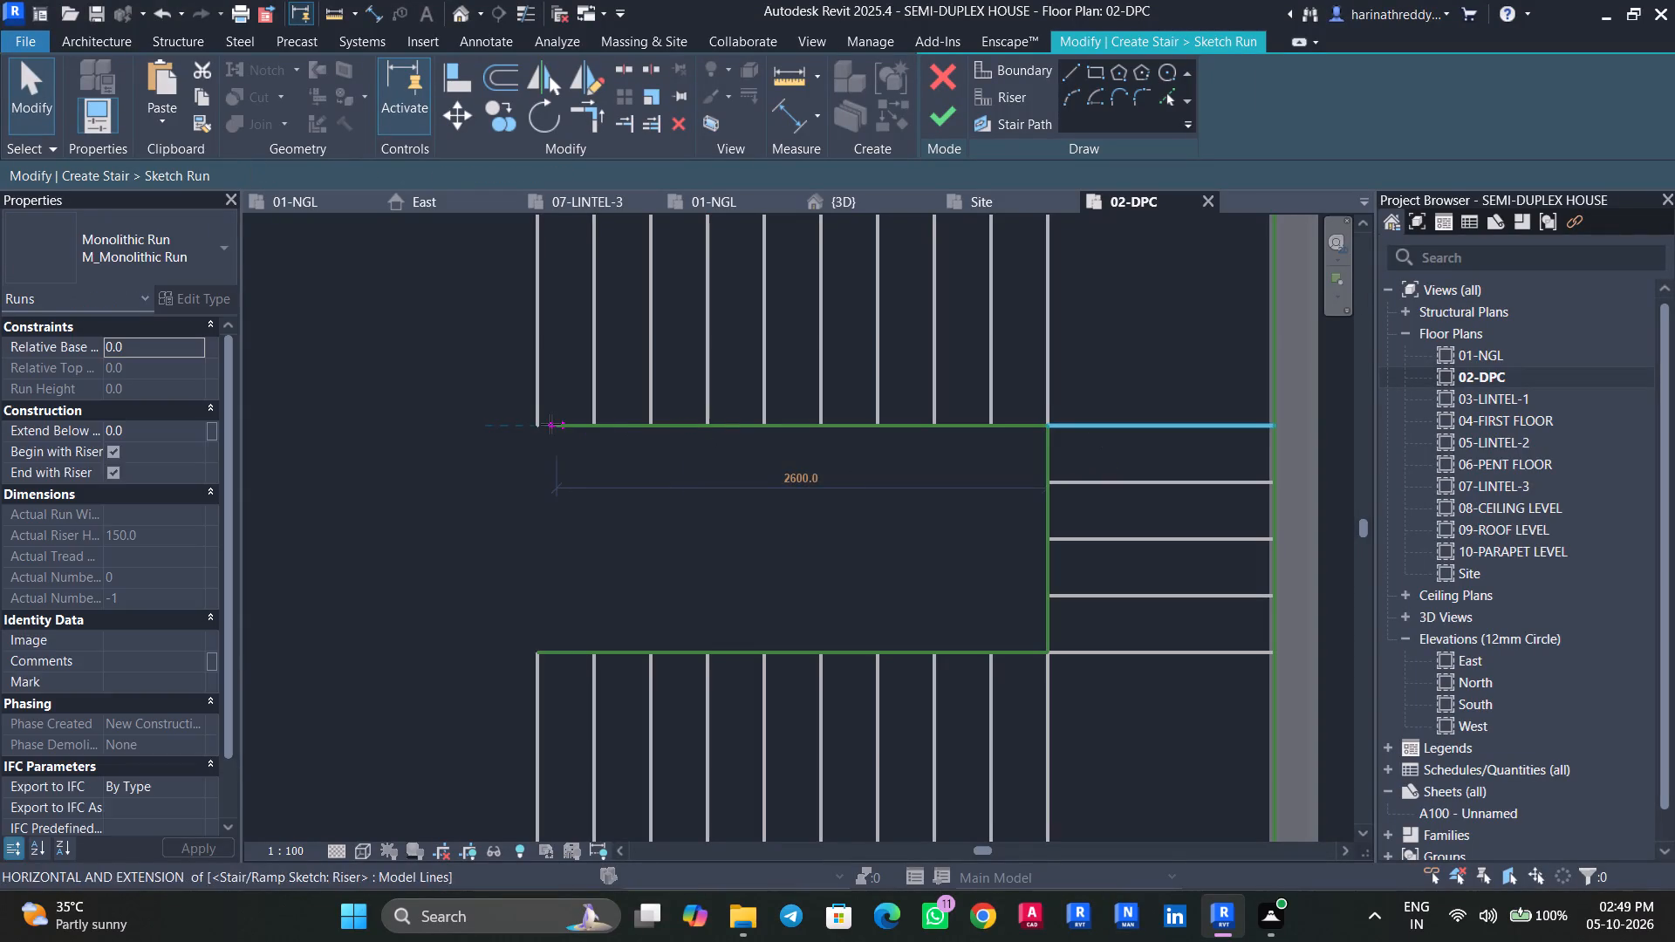
pyautogui.moveTo(550, 424); pyautogui.dragTo(538, 422)
pyautogui.press('Escape')
pyautogui.press('Escape')
# Delete the south flight's westernmost riser and shorten the inner boundary's south line to 2400 mm, ending at the next riser.
pyautogui.scroll(-3, 653, 507)
pyautogui.moveTo(653, 509); pyautogui.dragTo(742, 518, button='middle')
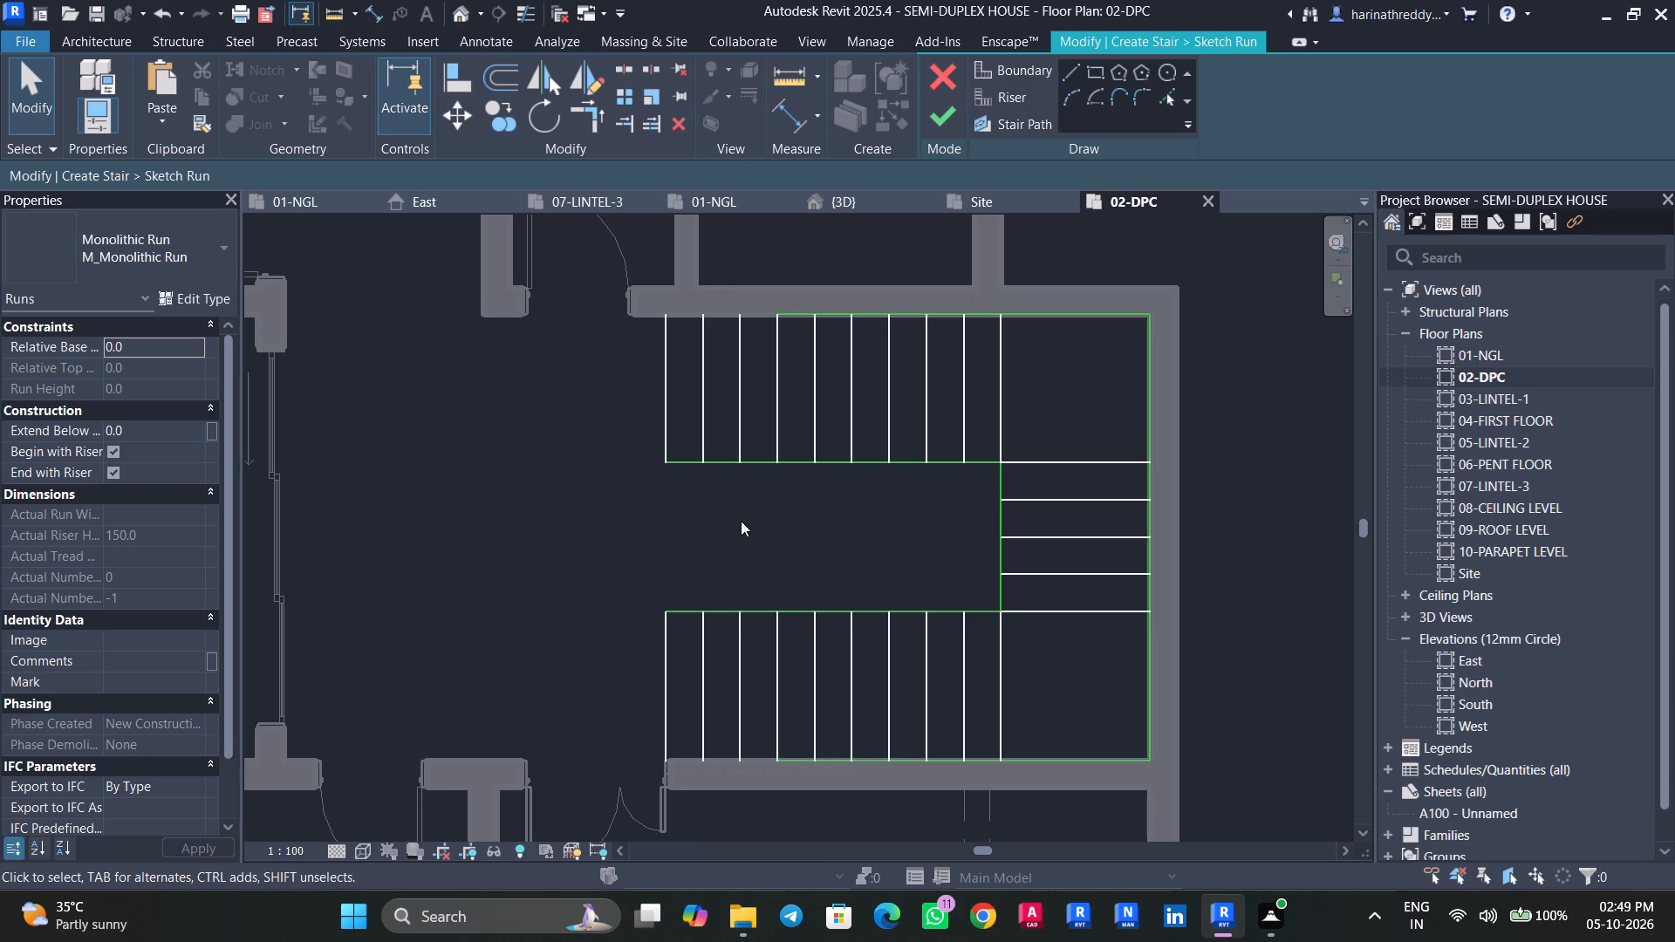
pyautogui.scroll(-14, 741, 526)
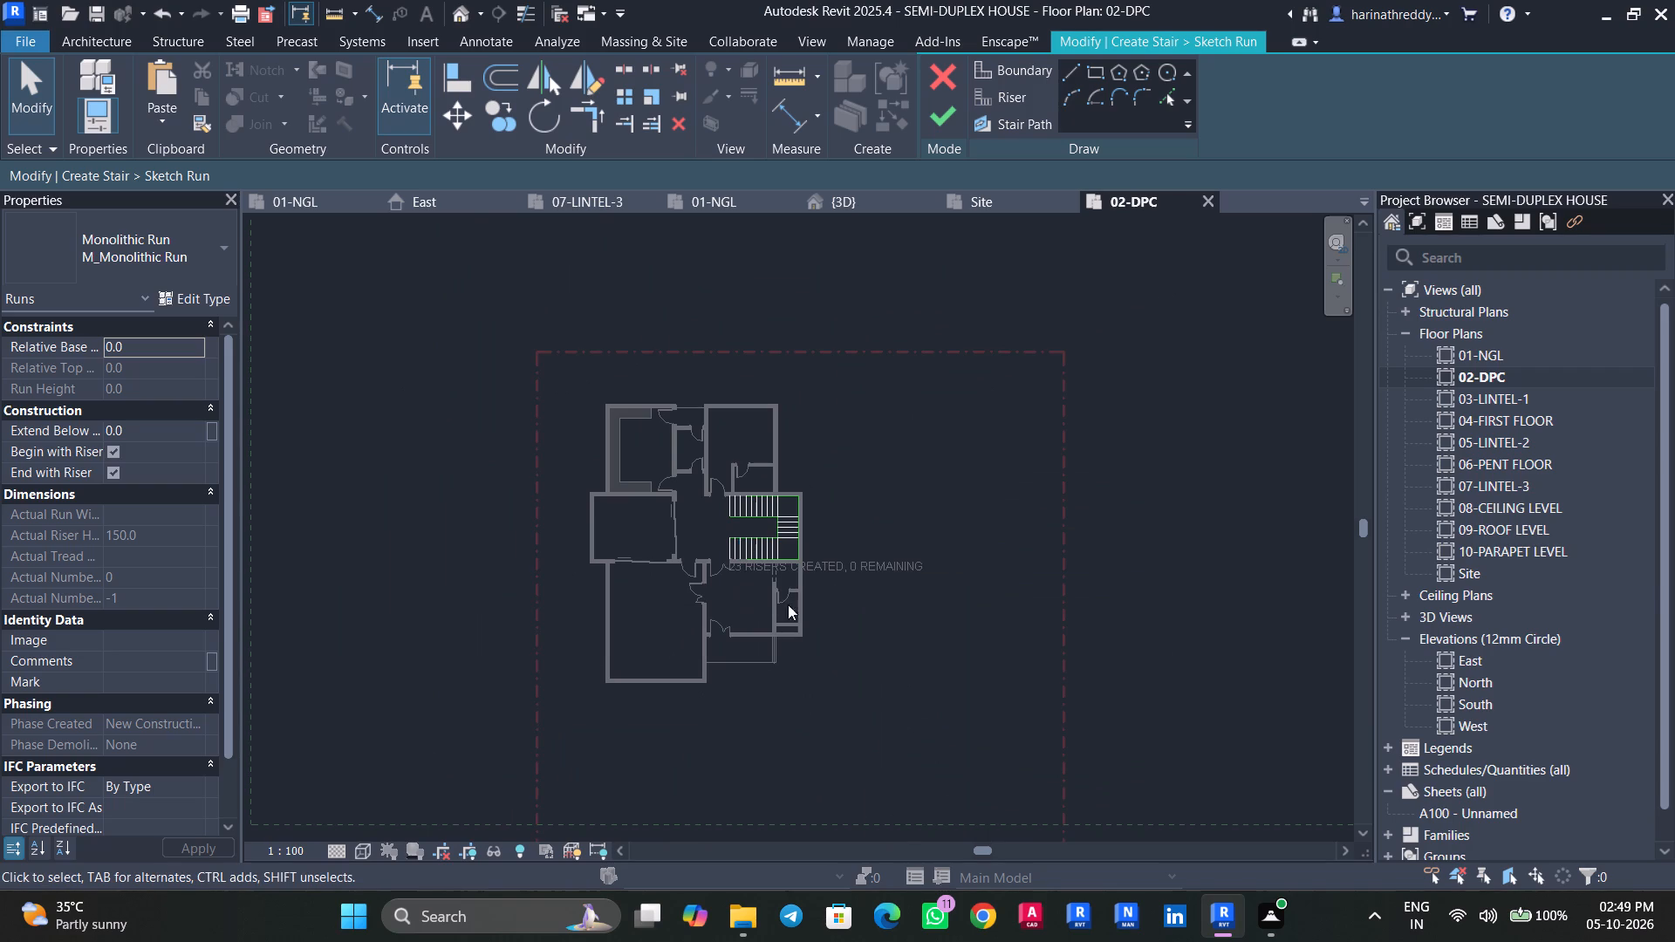
pyautogui.scroll(15, 745, 590)
pyautogui.moveTo(596, 536); pyautogui.dragTo(690, 631, button='middle')
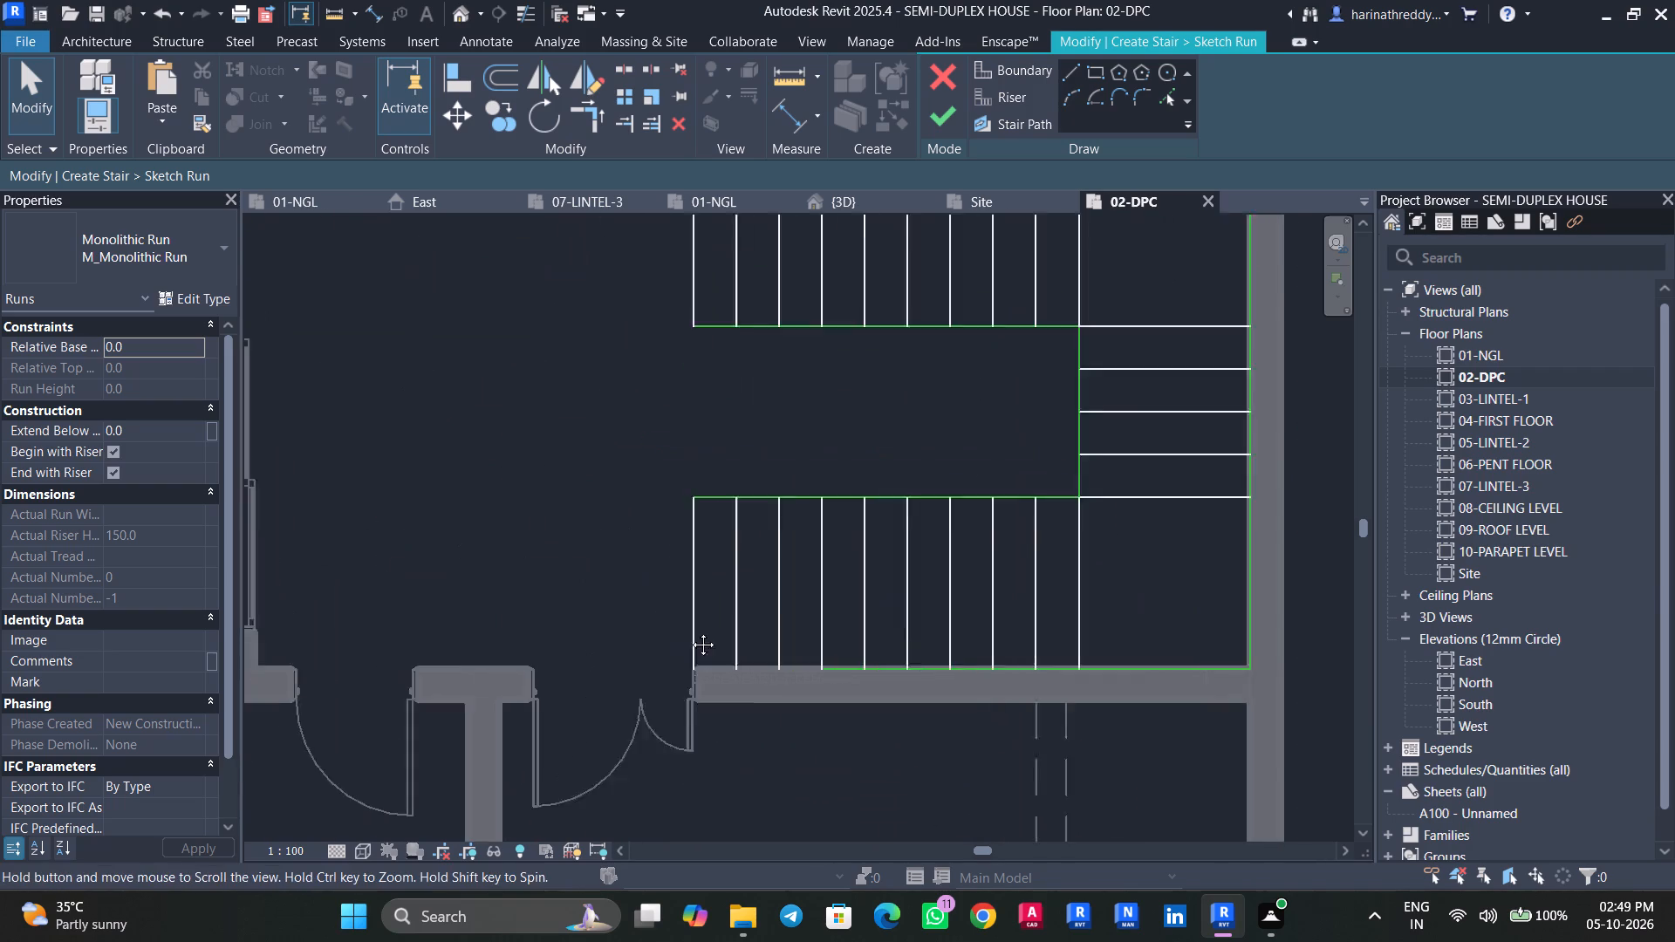
pyautogui.moveTo(690, 631); pyautogui.dragTo(732, 666, button='middle')
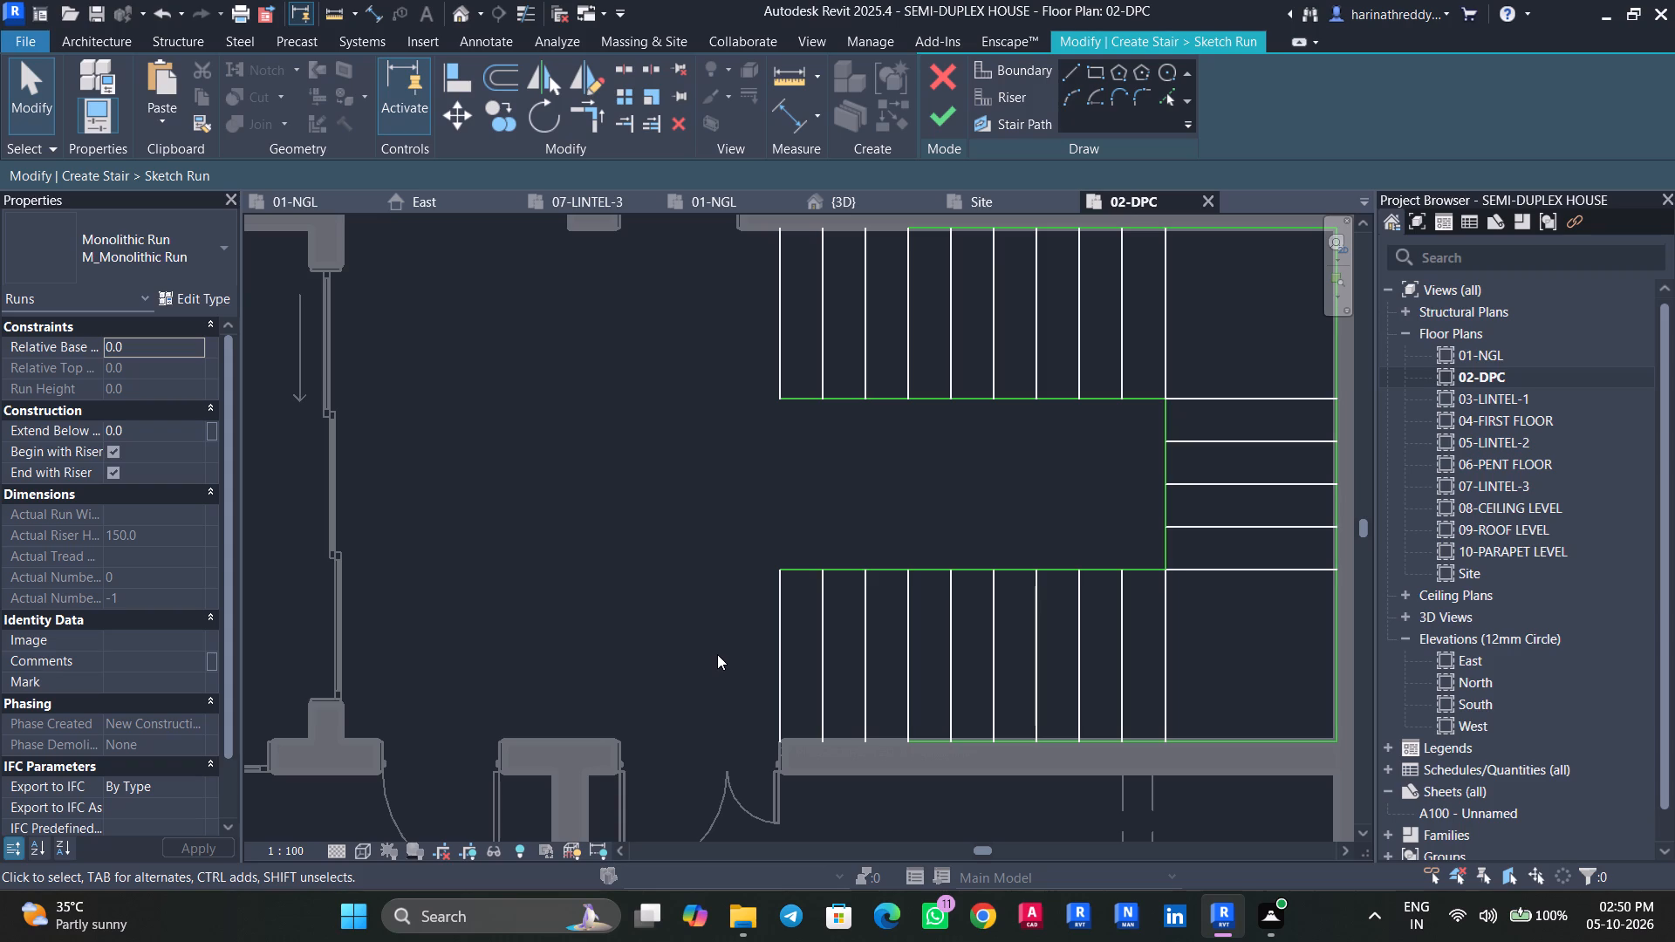
pyautogui.click(777, 661)
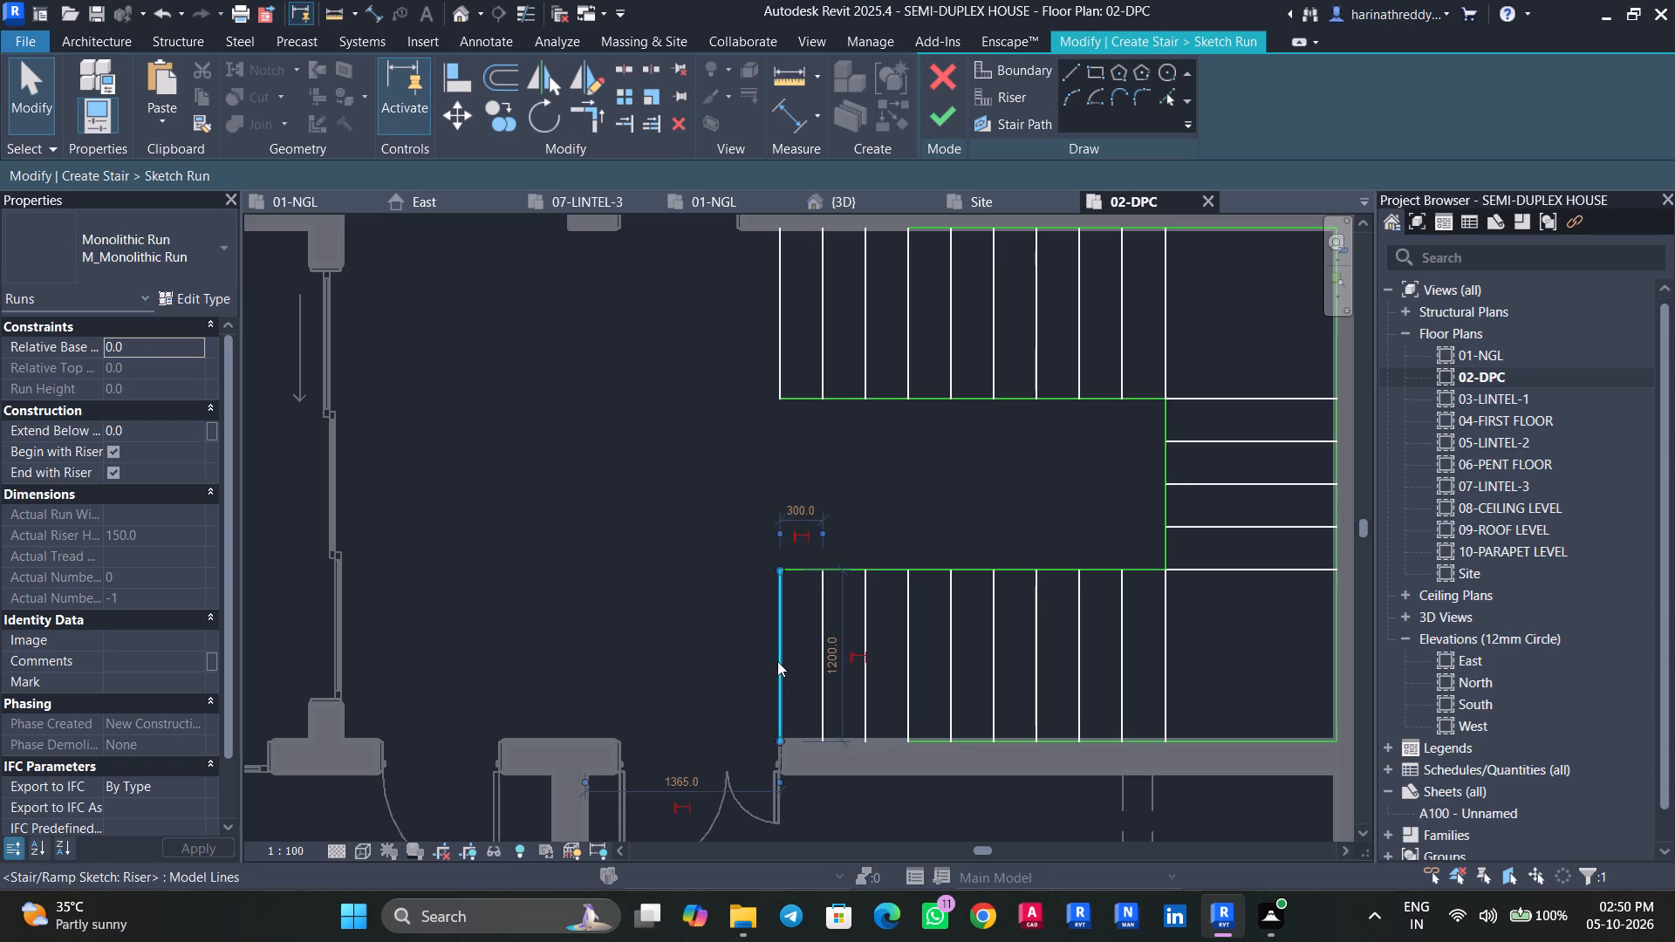
pyautogui.press('Delete')
pyautogui.click(789, 577)
pyautogui.moveTo(778, 569); pyautogui.dragTo(785, 568)
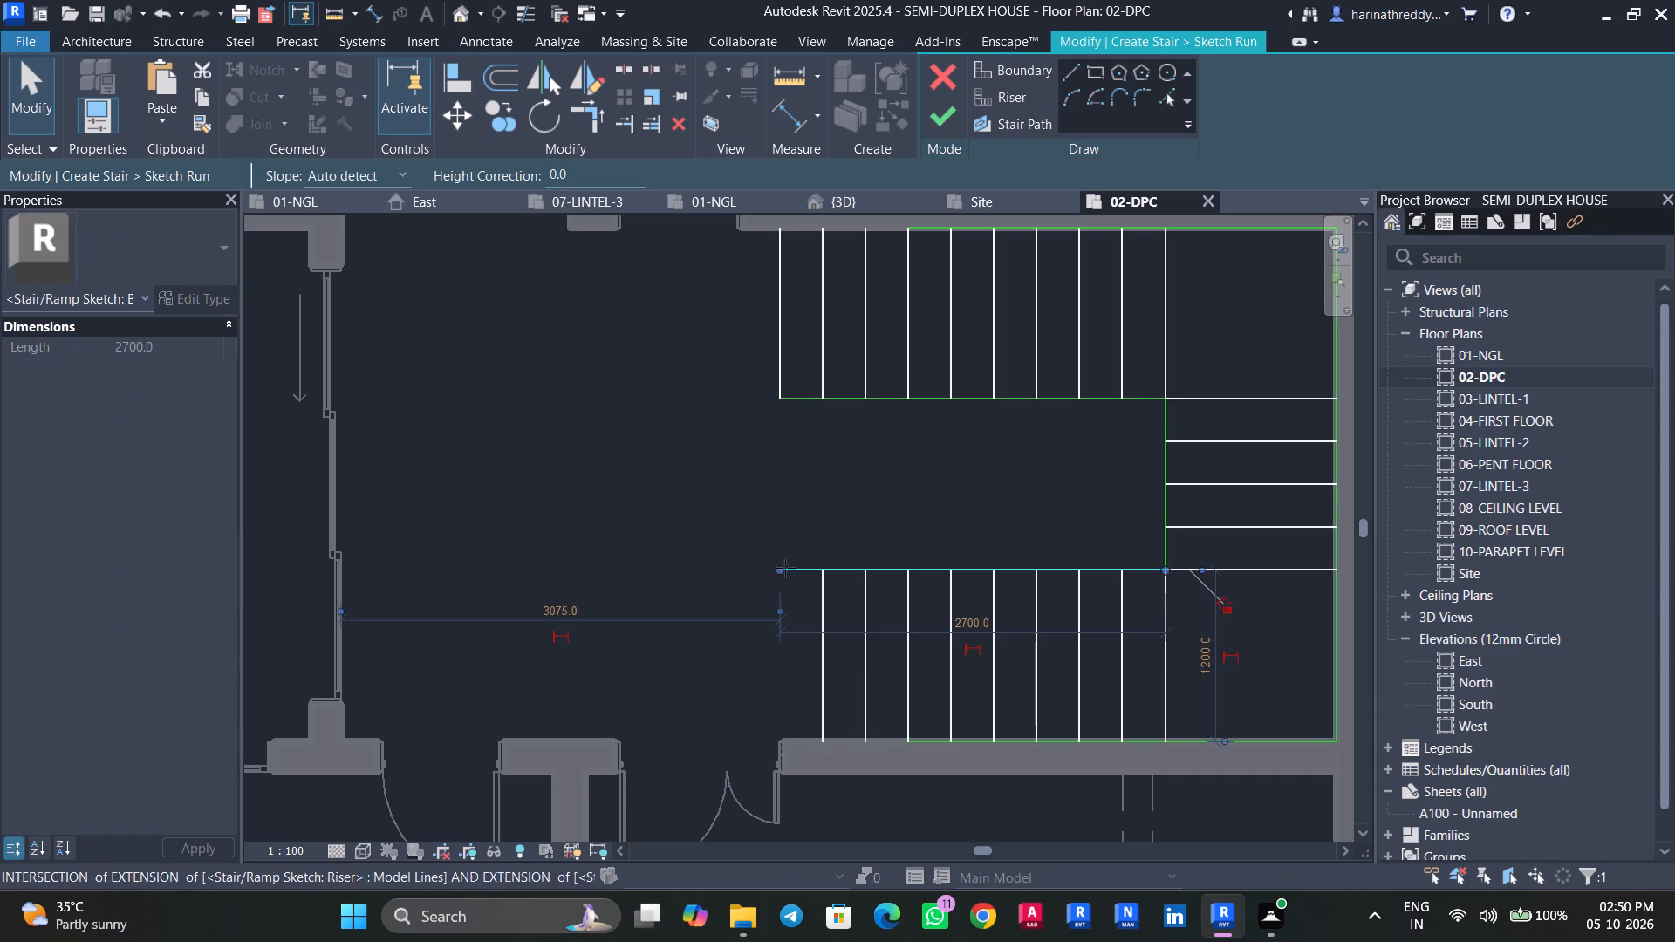
pyautogui.moveTo(785, 568); pyautogui.dragTo(819, 567)
pyautogui.press('Escape')
pyautogui.press('Escape')
# Move the south flight's nine risers 100 mm westward, and a further 50 mm in the same direction.
pyautogui.moveTo(1189, 625); pyautogui.dragTo(1142, 611, button='middle')
pyautogui.moveTo(1152, 616); pyautogui.dragTo(749, 627)
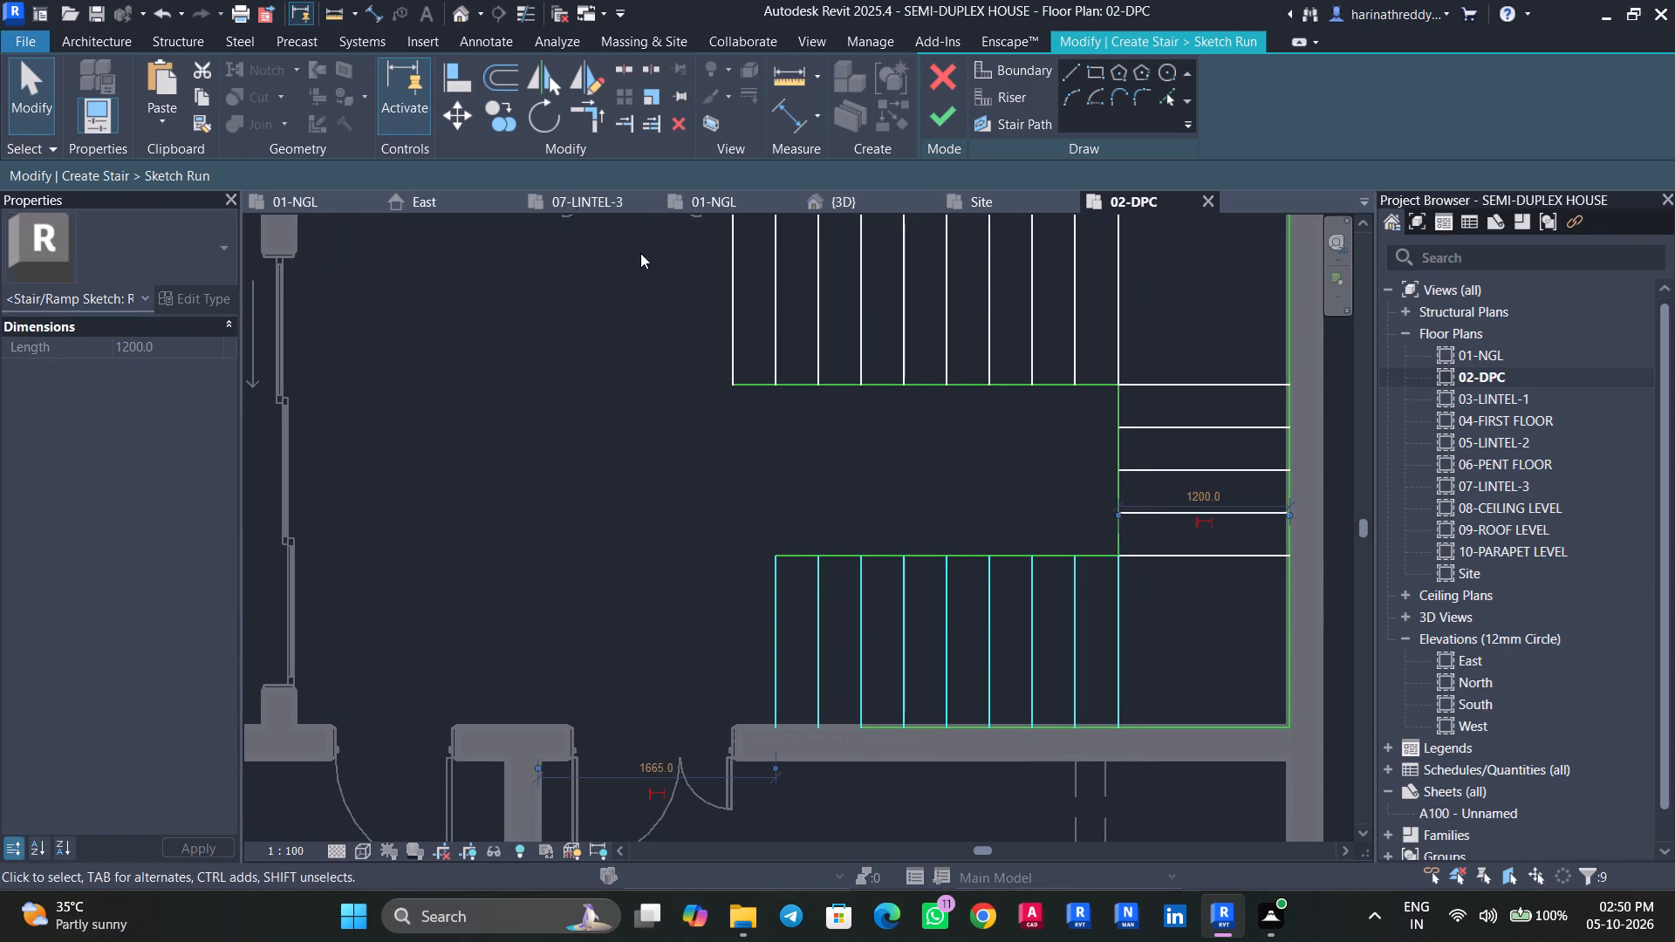
pyautogui.click(463, 117)
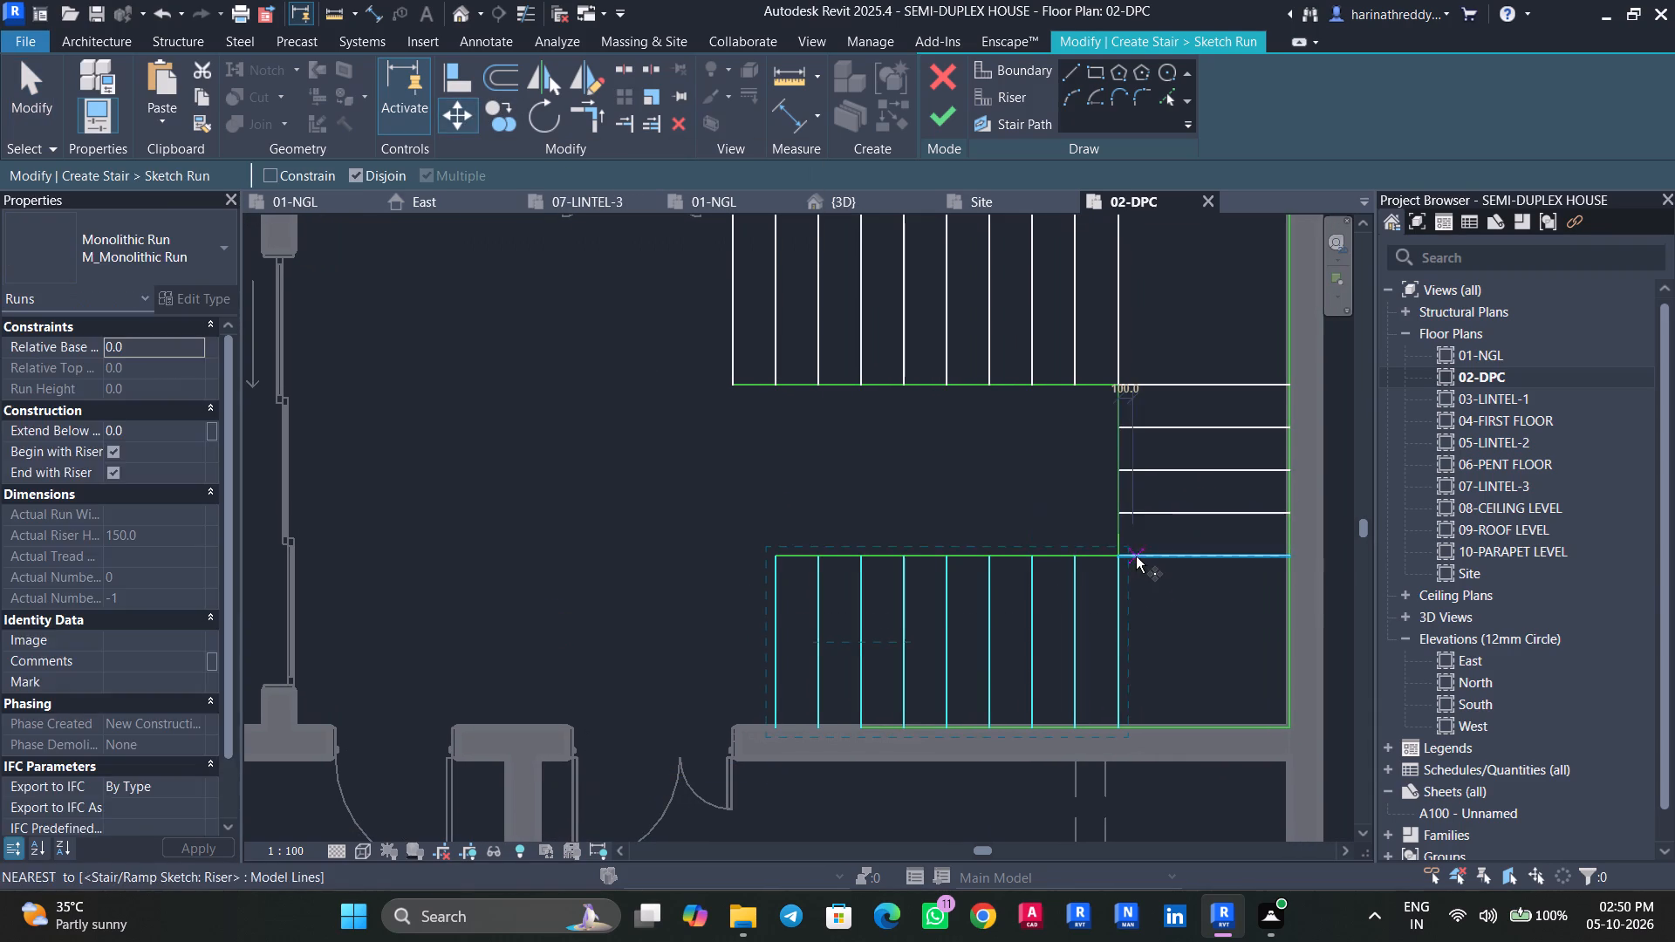
pyautogui.click(1120, 553)
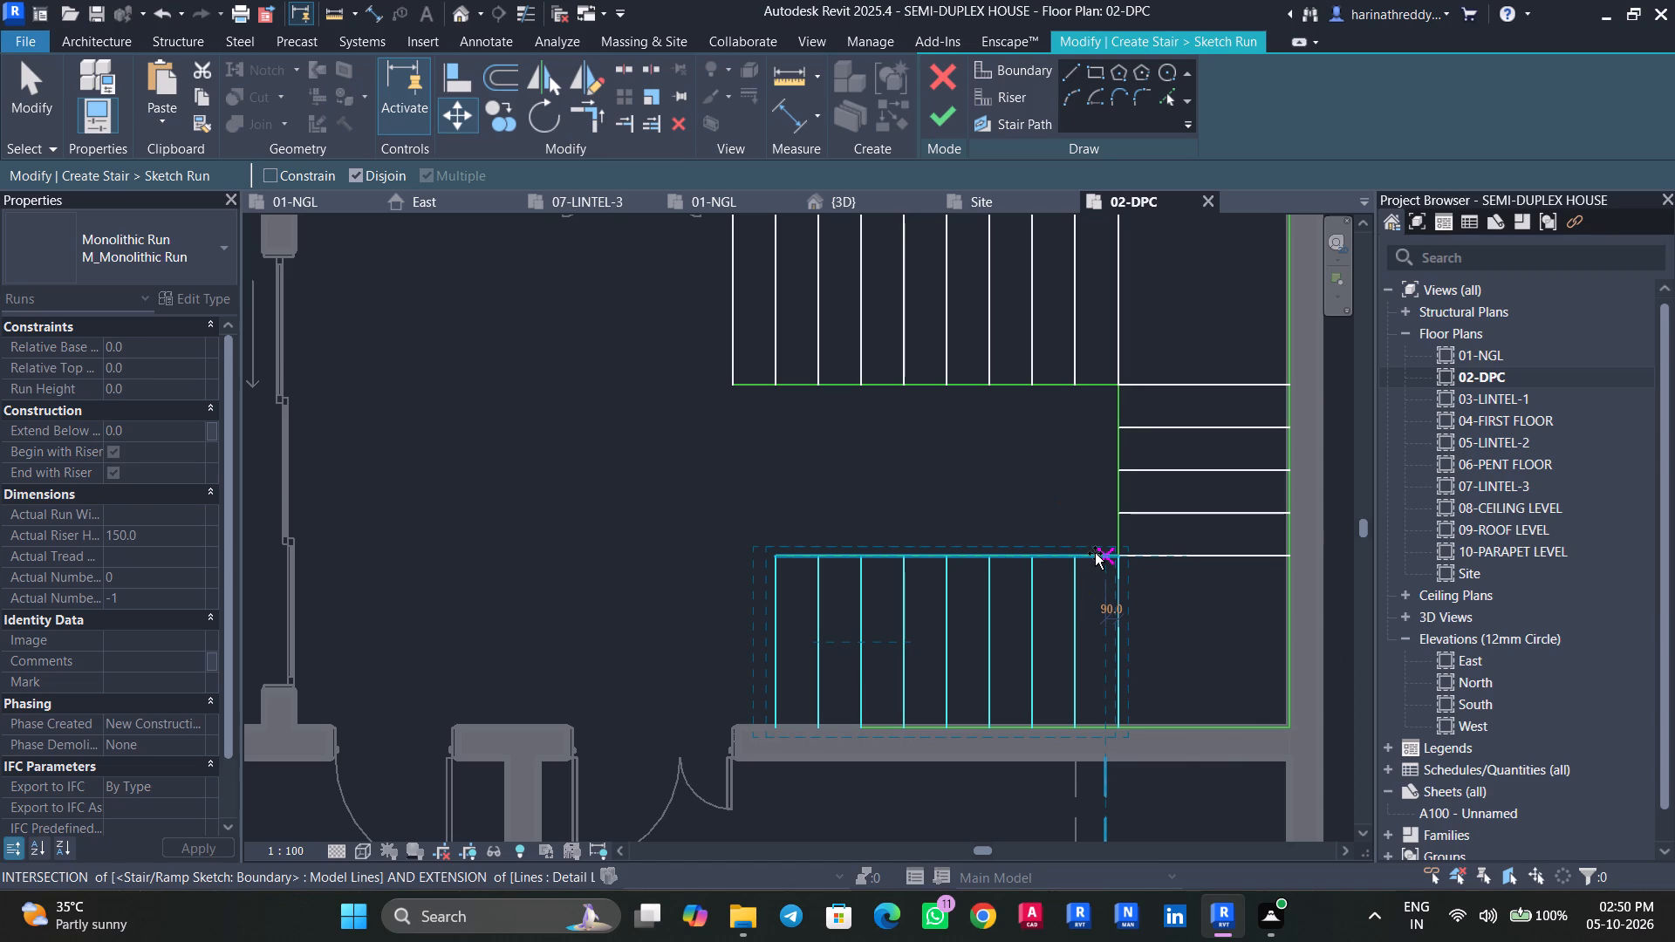
pyautogui.scroll(-1, 1095, 553)
pyautogui.scroll(3, 1095, 553)
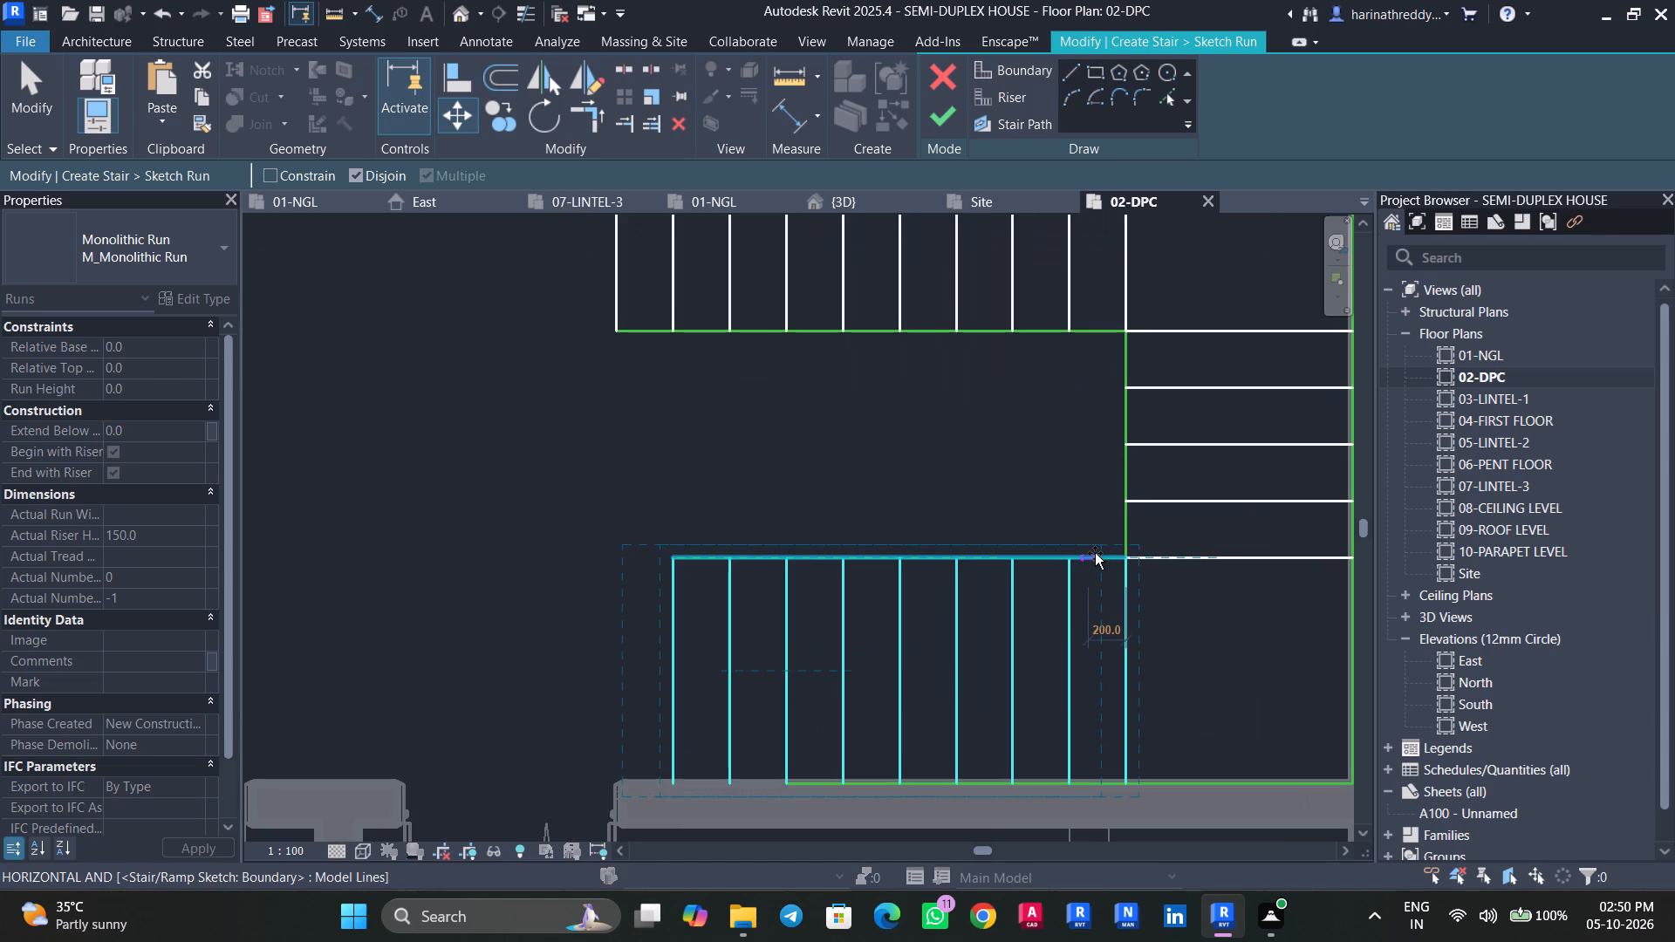
pyautogui.scroll(3, 1095, 553)
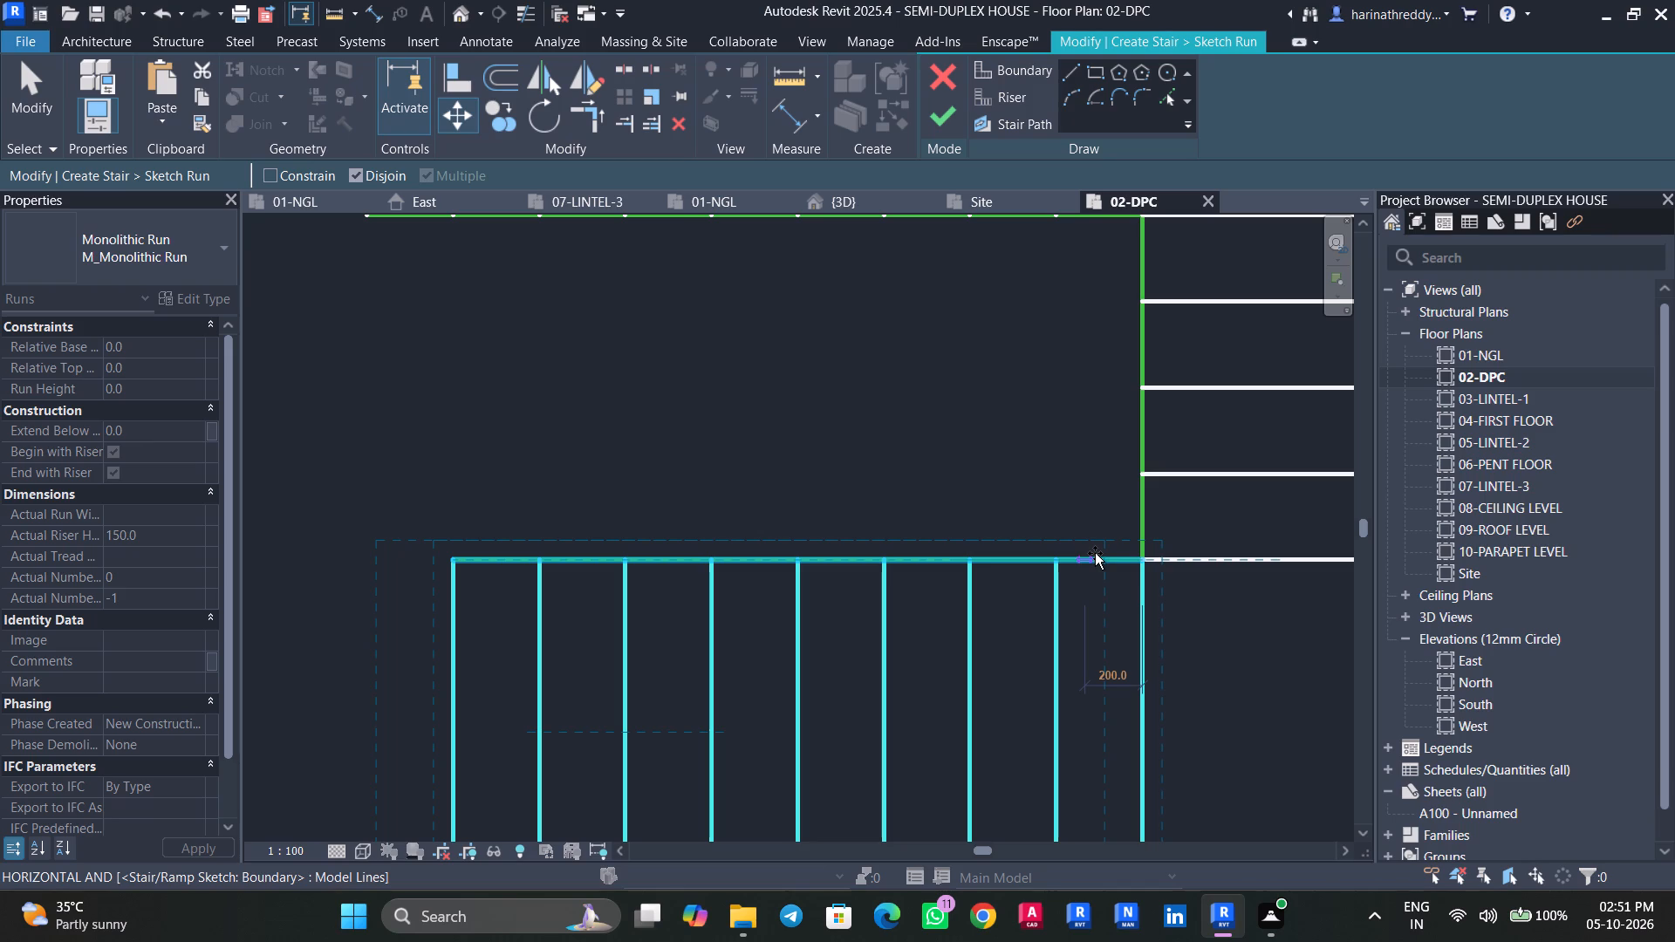
pyautogui.write('100')
pyautogui.press('Return')
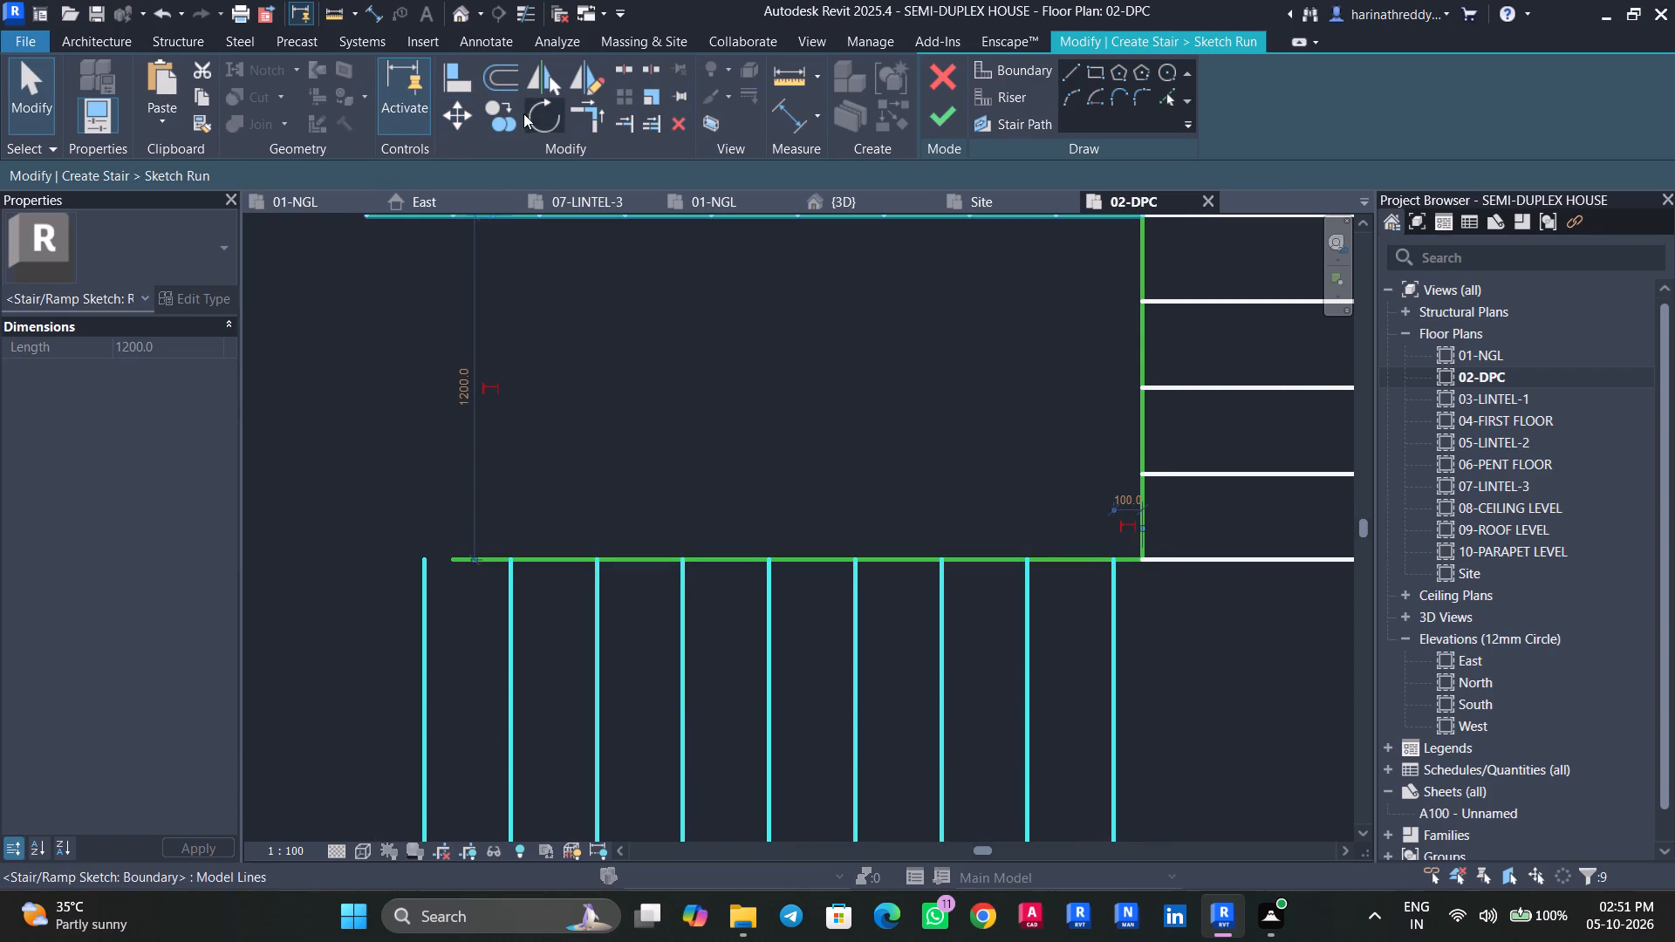
pyautogui.click(448, 126)
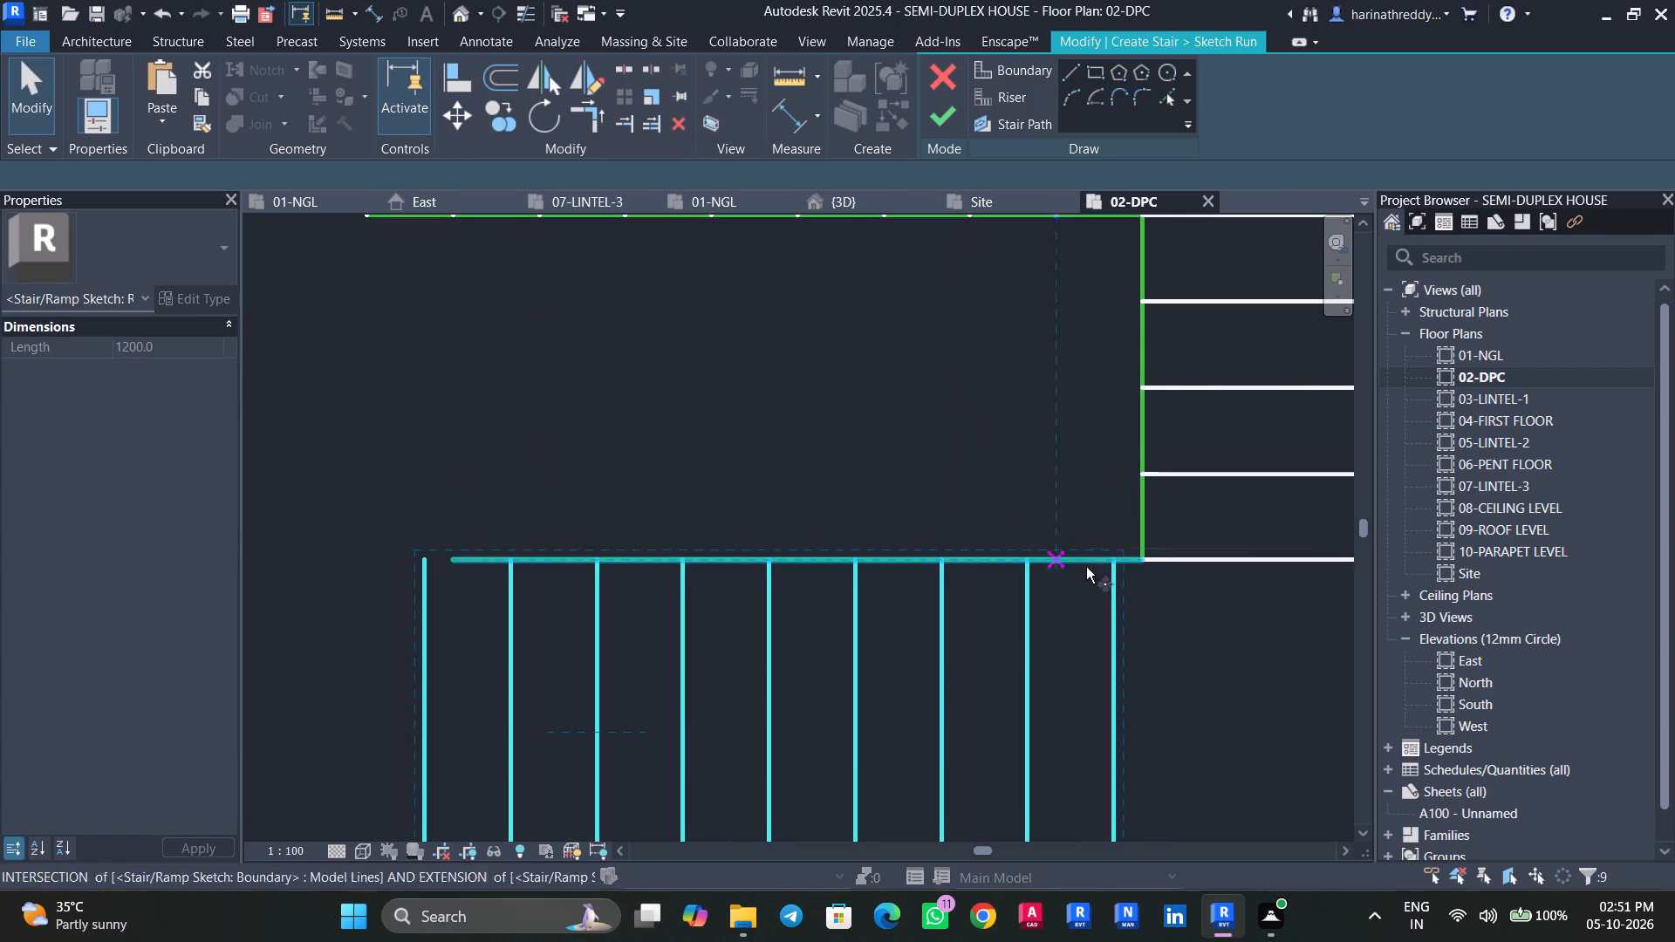
pyautogui.click(1110, 564)
pyautogui.write('50')
pyautogui.press('Return')
pyautogui.press('Escape')
pyautogui.press('Escape')
# Extend the inner boundary's south line 150 mm westward to meet the moved westernmost riser.
pyautogui.click(460, 561)
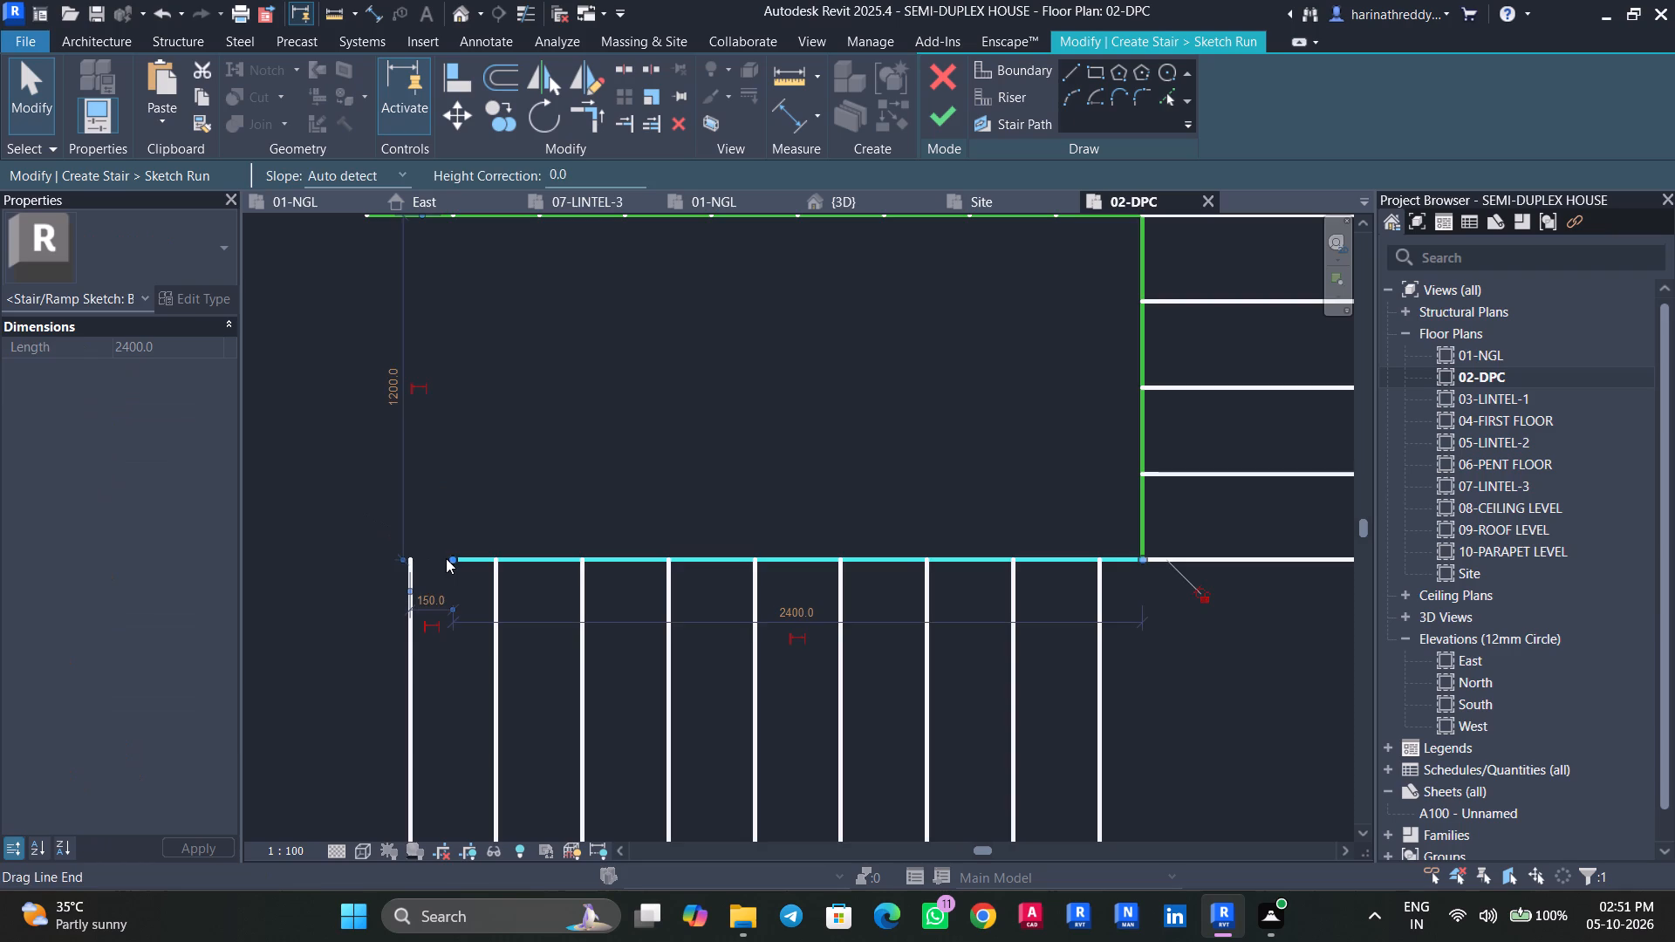
pyautogui.moveTo(451, 556); pyautogui.dragTo(403, 556)
pyautogui.press('Escape')
# Pull the south flight's easternmost riser about 220 mm back from the inner boundary and draw a stepped riser jog to the inner corner.
pyautogui.click(1087, 612)
pyautogui.click(1100, 587)
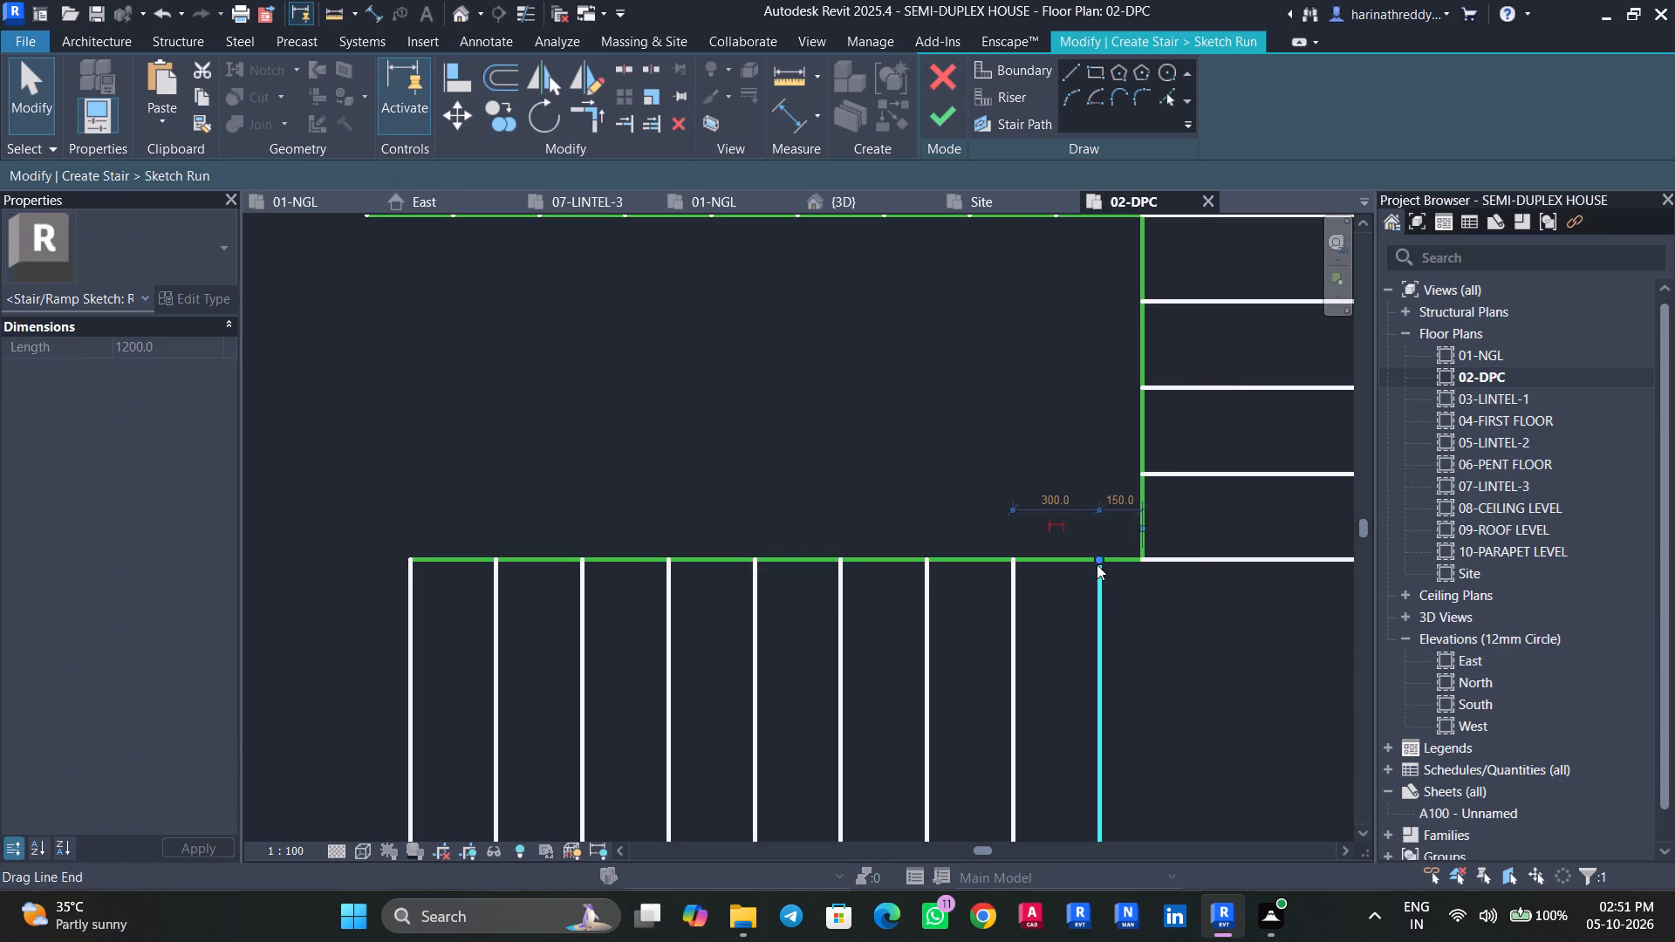
pyautogui.moveTo(1096, 562); pyautogui.dragTo(1099, 621)
pyautogui.press('Escape')
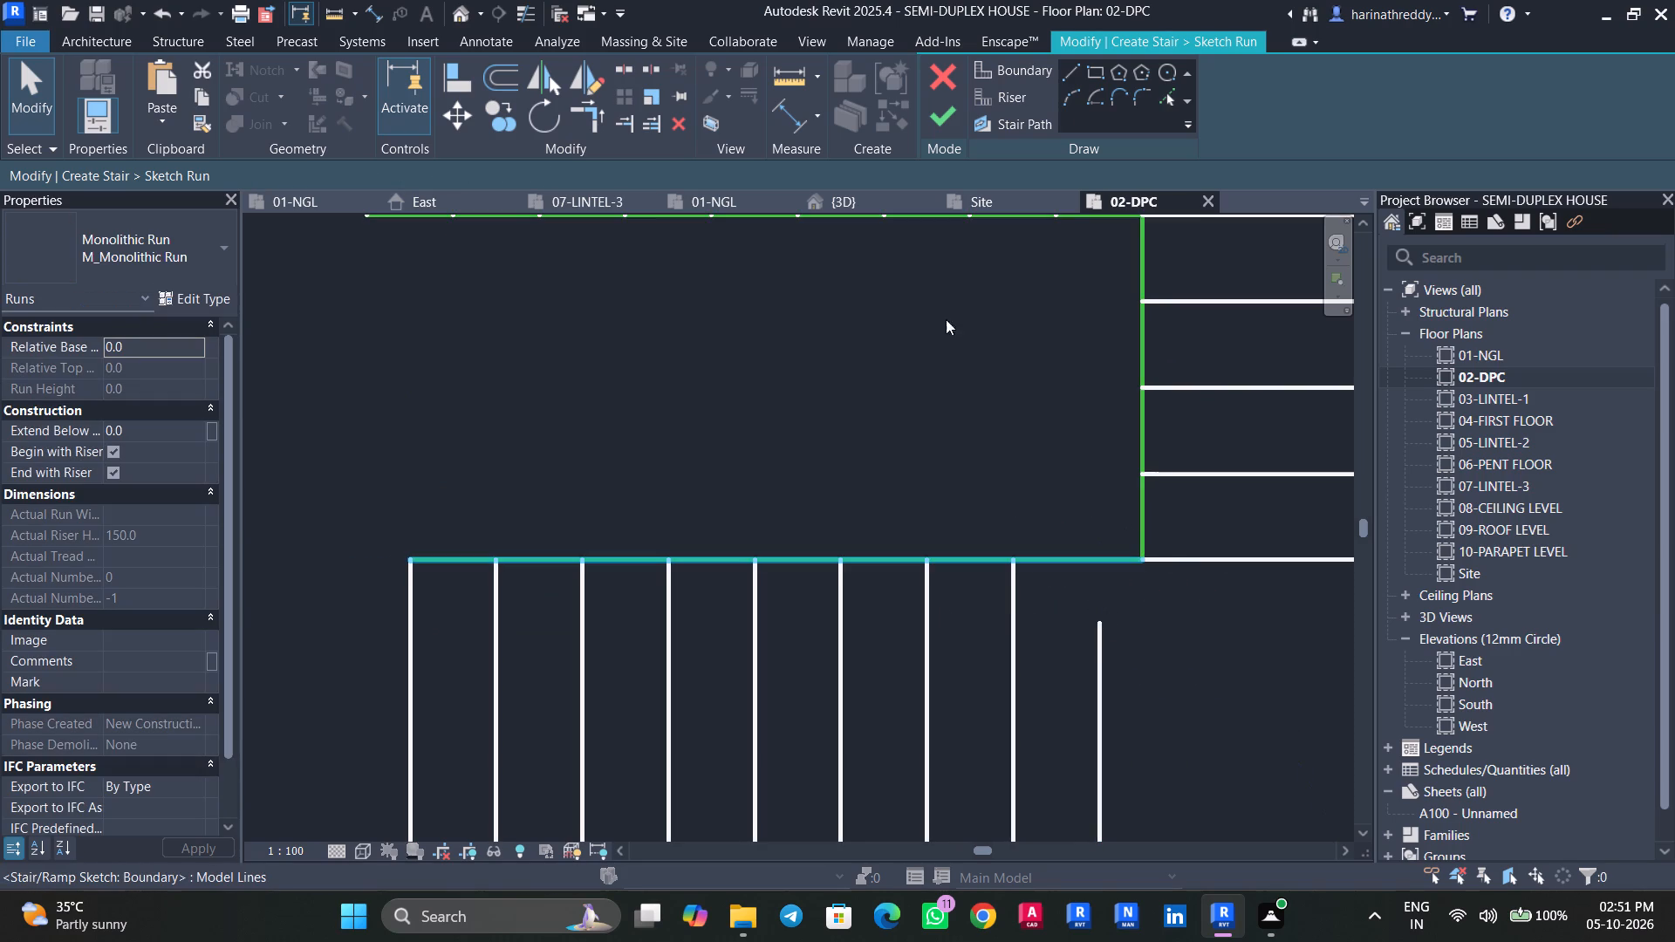
pyautogui.click(1023, 99)
pyautogui.click(1098, 627)
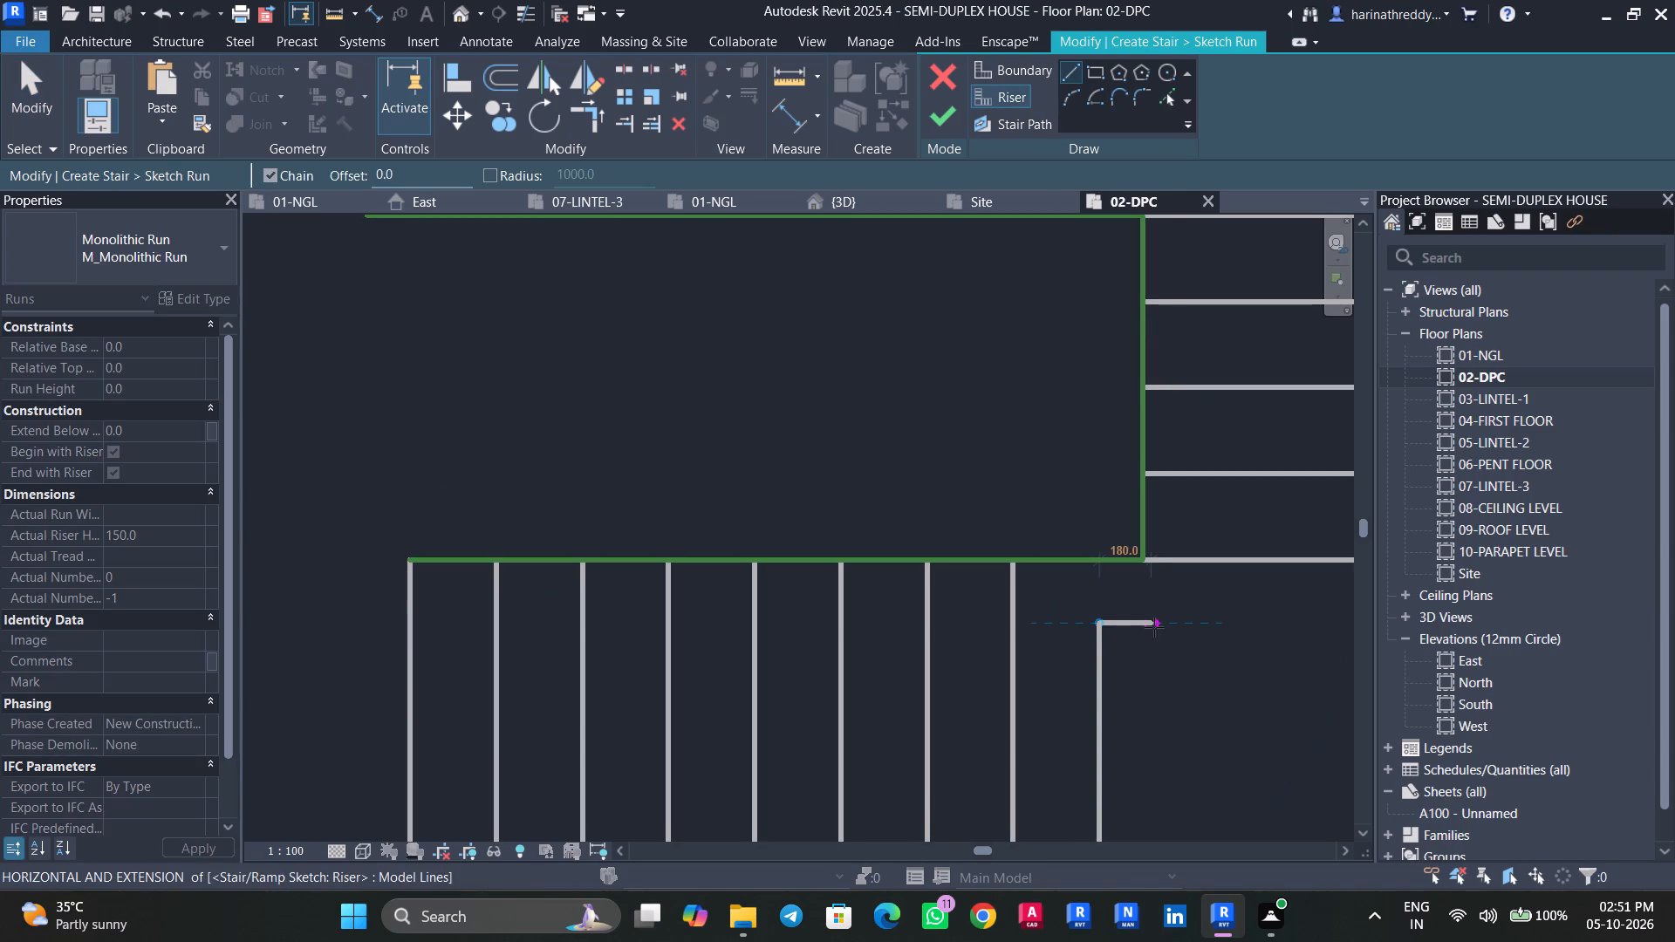
pyautogui.click(1146, 626)
pyautogui.click(1145, 560)
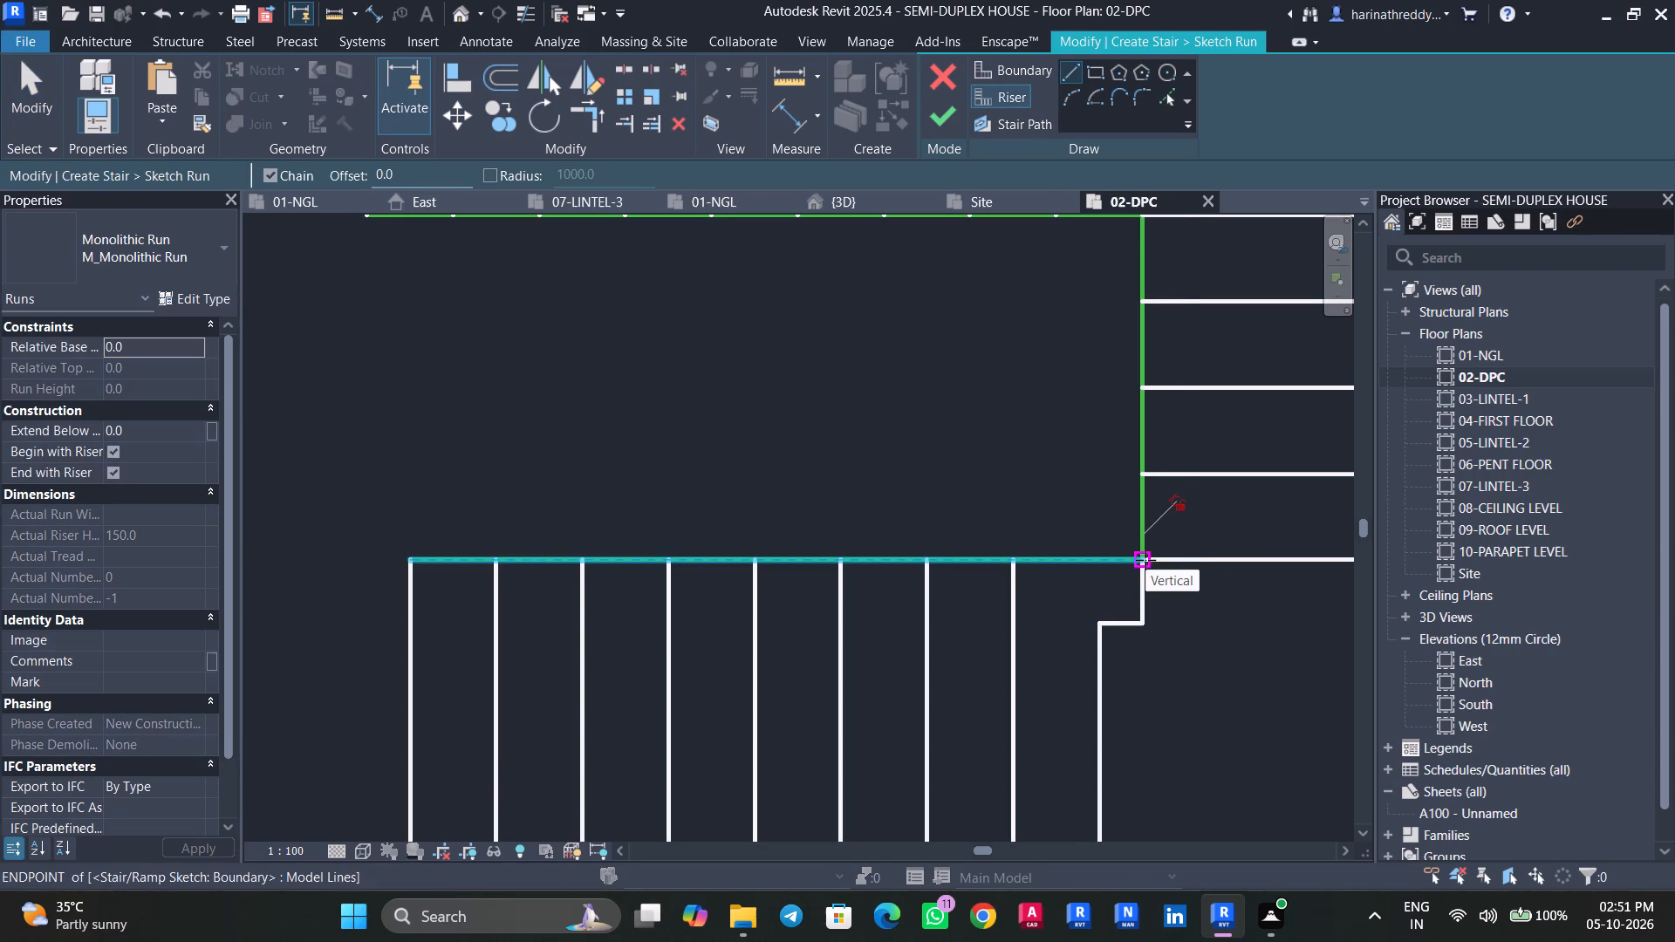
pyautogui.press('Escape')
pyautogui.press('Escape')
# Stretch the south flight's easternmost riser back north to the inner boundary line.
pyautogui.click(1098, 700)
pyautogui.moveTo(1099, 618); pyautogui.dragTo(1094, 571)
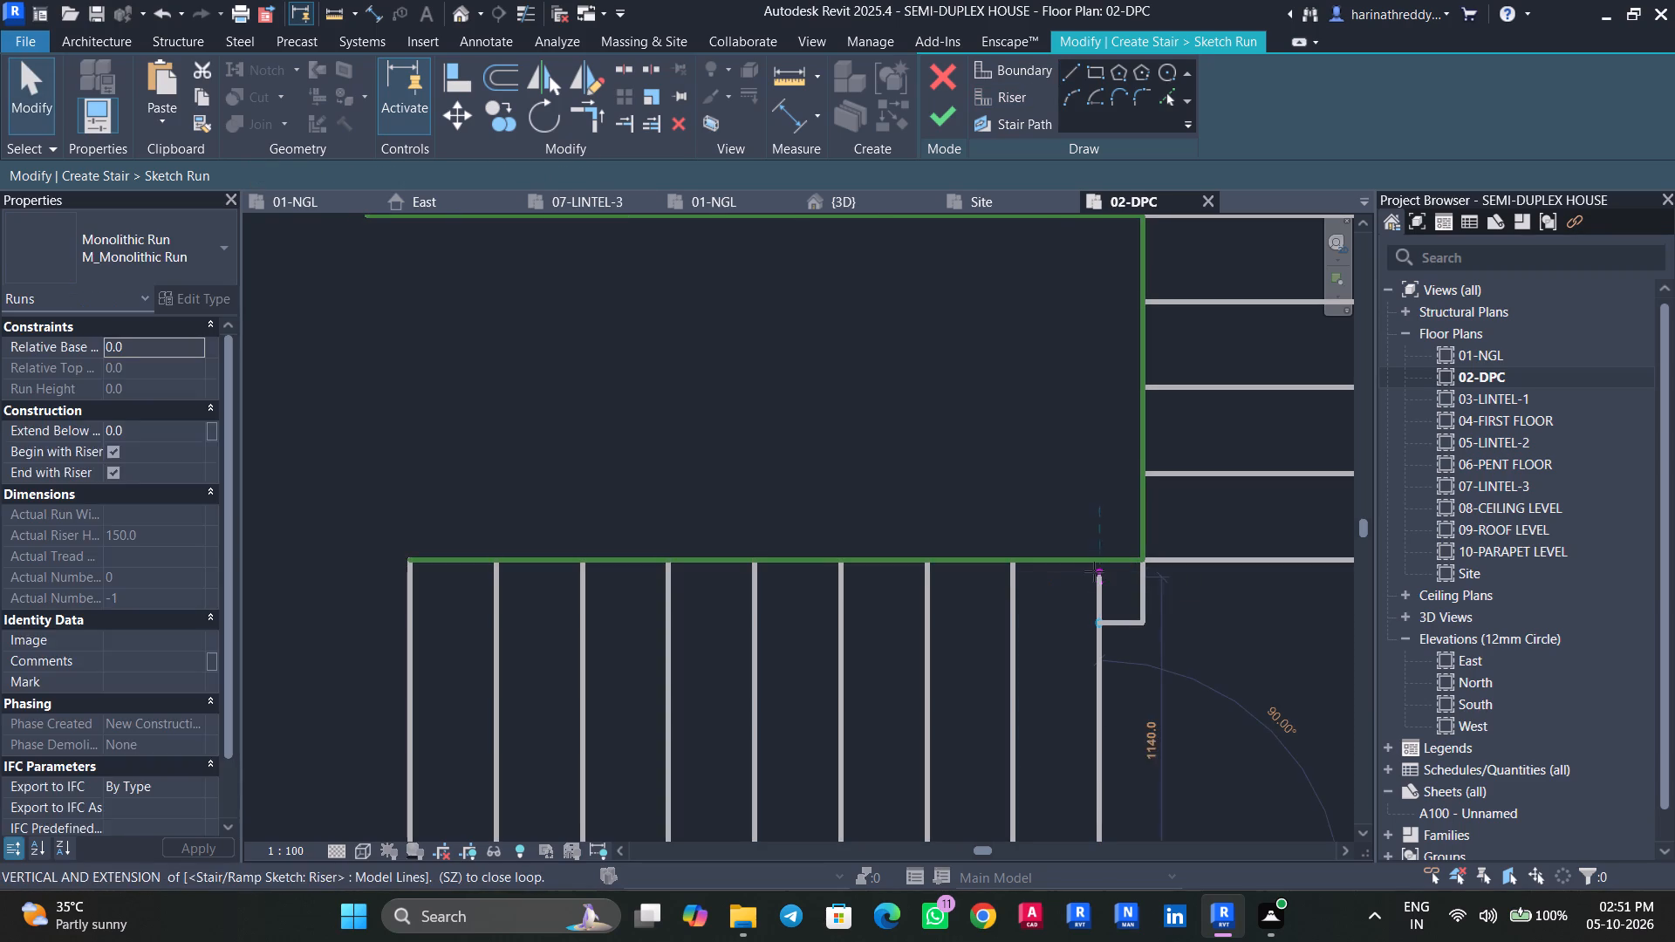
pyautogui.moveTo(1094, 571); pyautogui.dragTo(1094, 567)
pyautogui.press('Escape')
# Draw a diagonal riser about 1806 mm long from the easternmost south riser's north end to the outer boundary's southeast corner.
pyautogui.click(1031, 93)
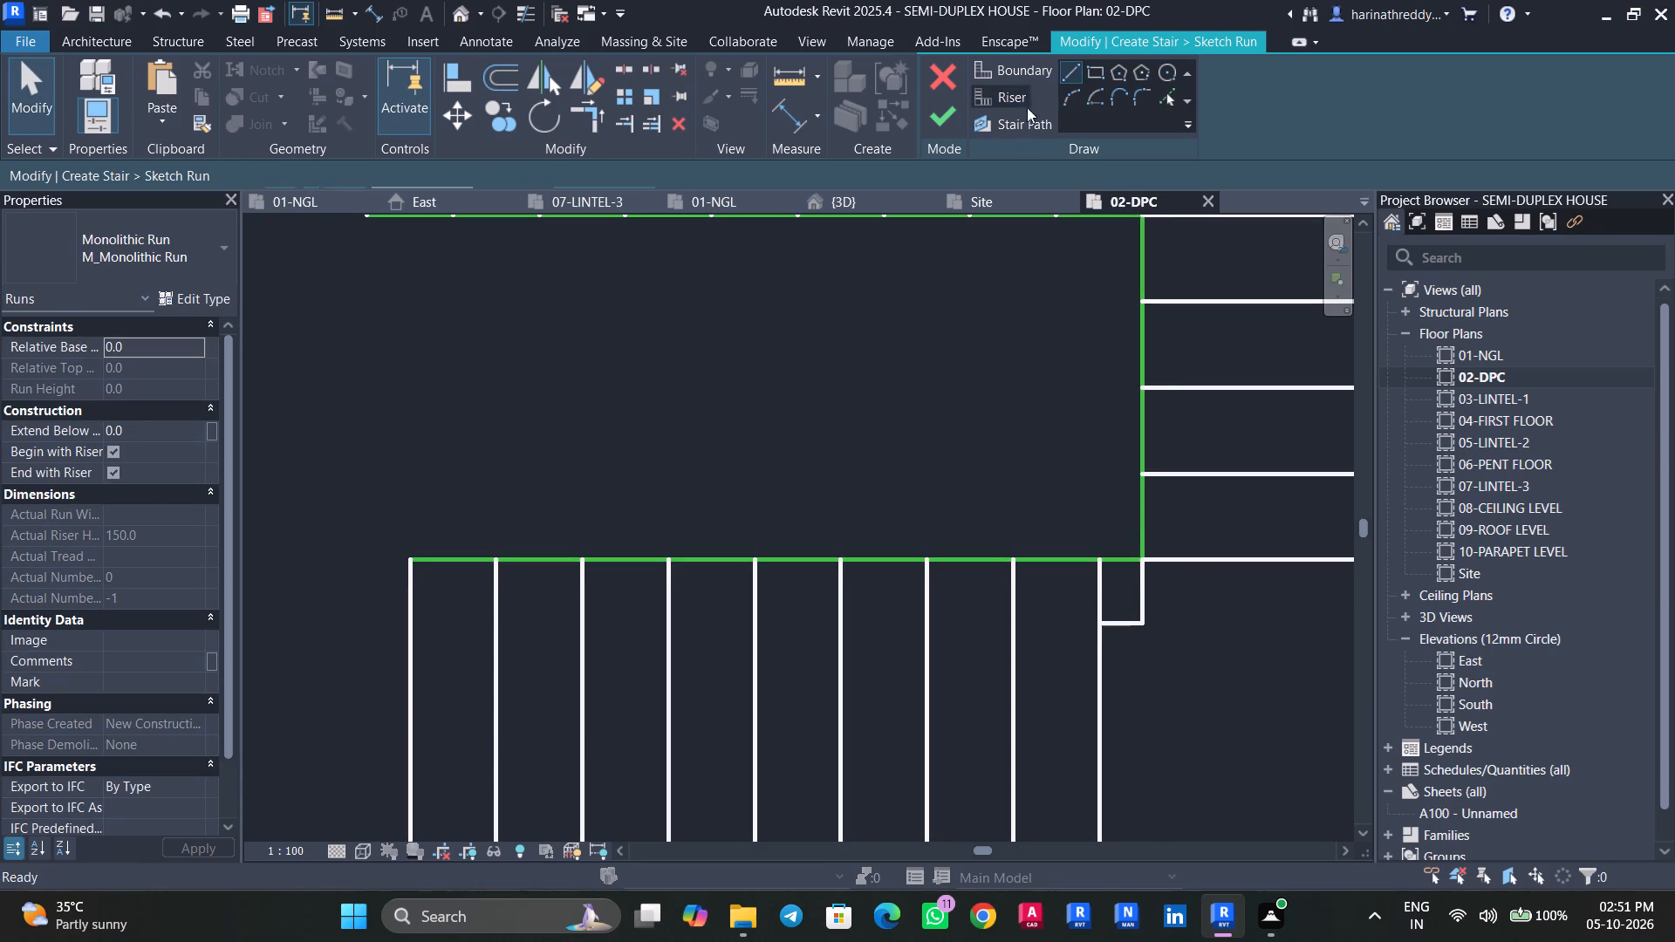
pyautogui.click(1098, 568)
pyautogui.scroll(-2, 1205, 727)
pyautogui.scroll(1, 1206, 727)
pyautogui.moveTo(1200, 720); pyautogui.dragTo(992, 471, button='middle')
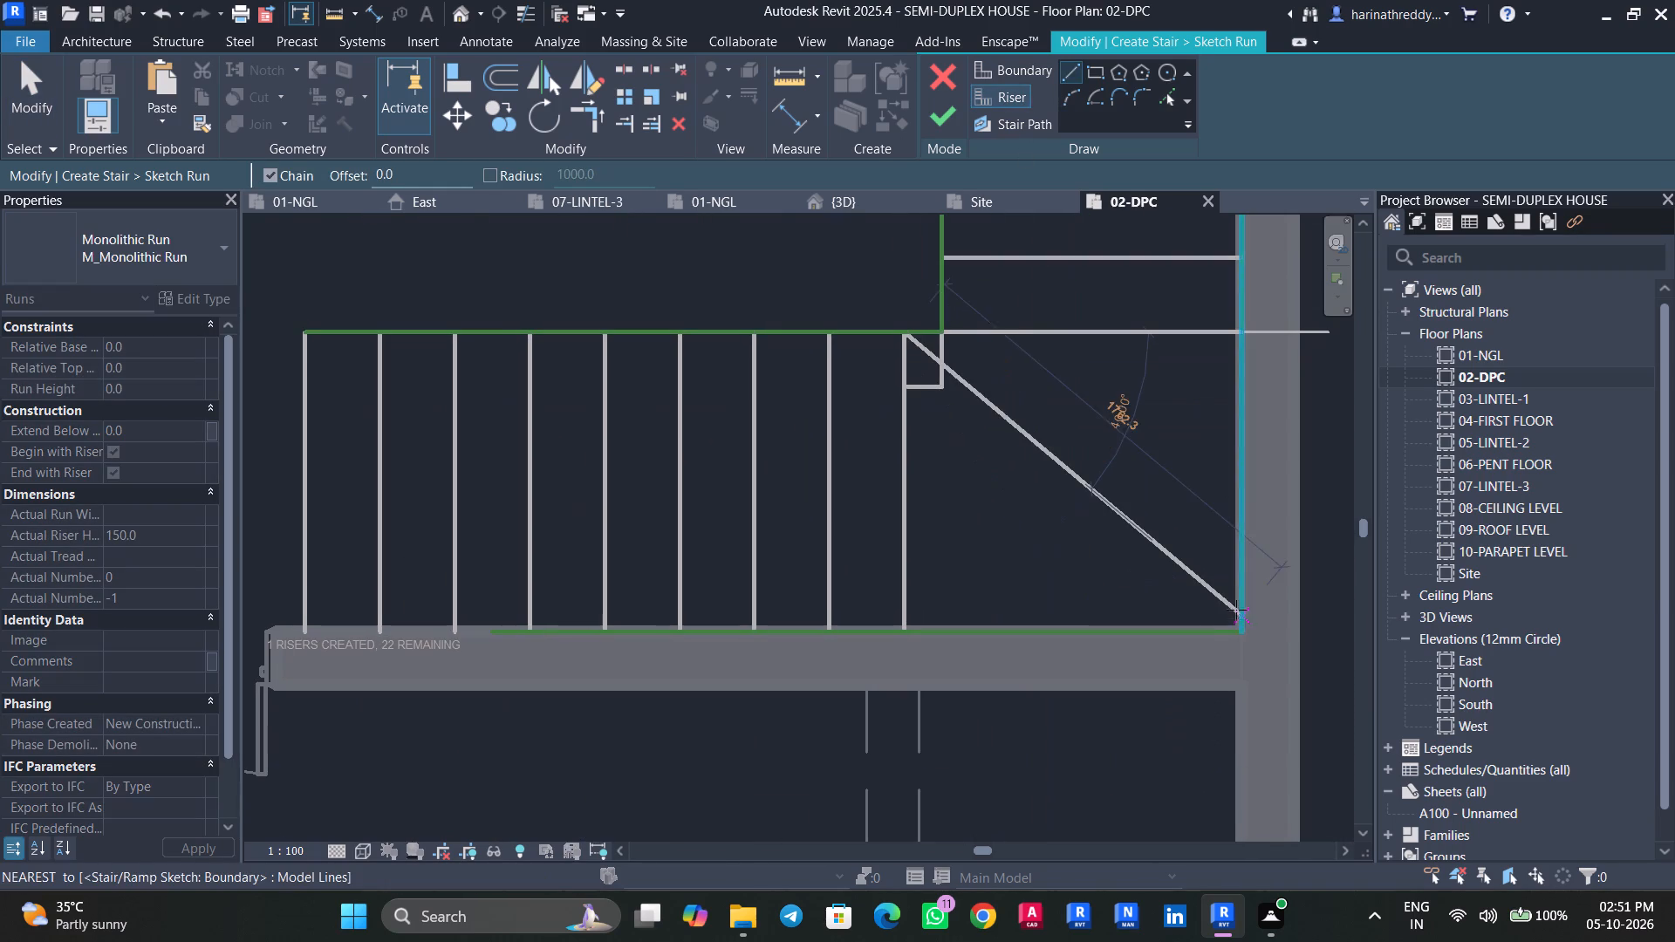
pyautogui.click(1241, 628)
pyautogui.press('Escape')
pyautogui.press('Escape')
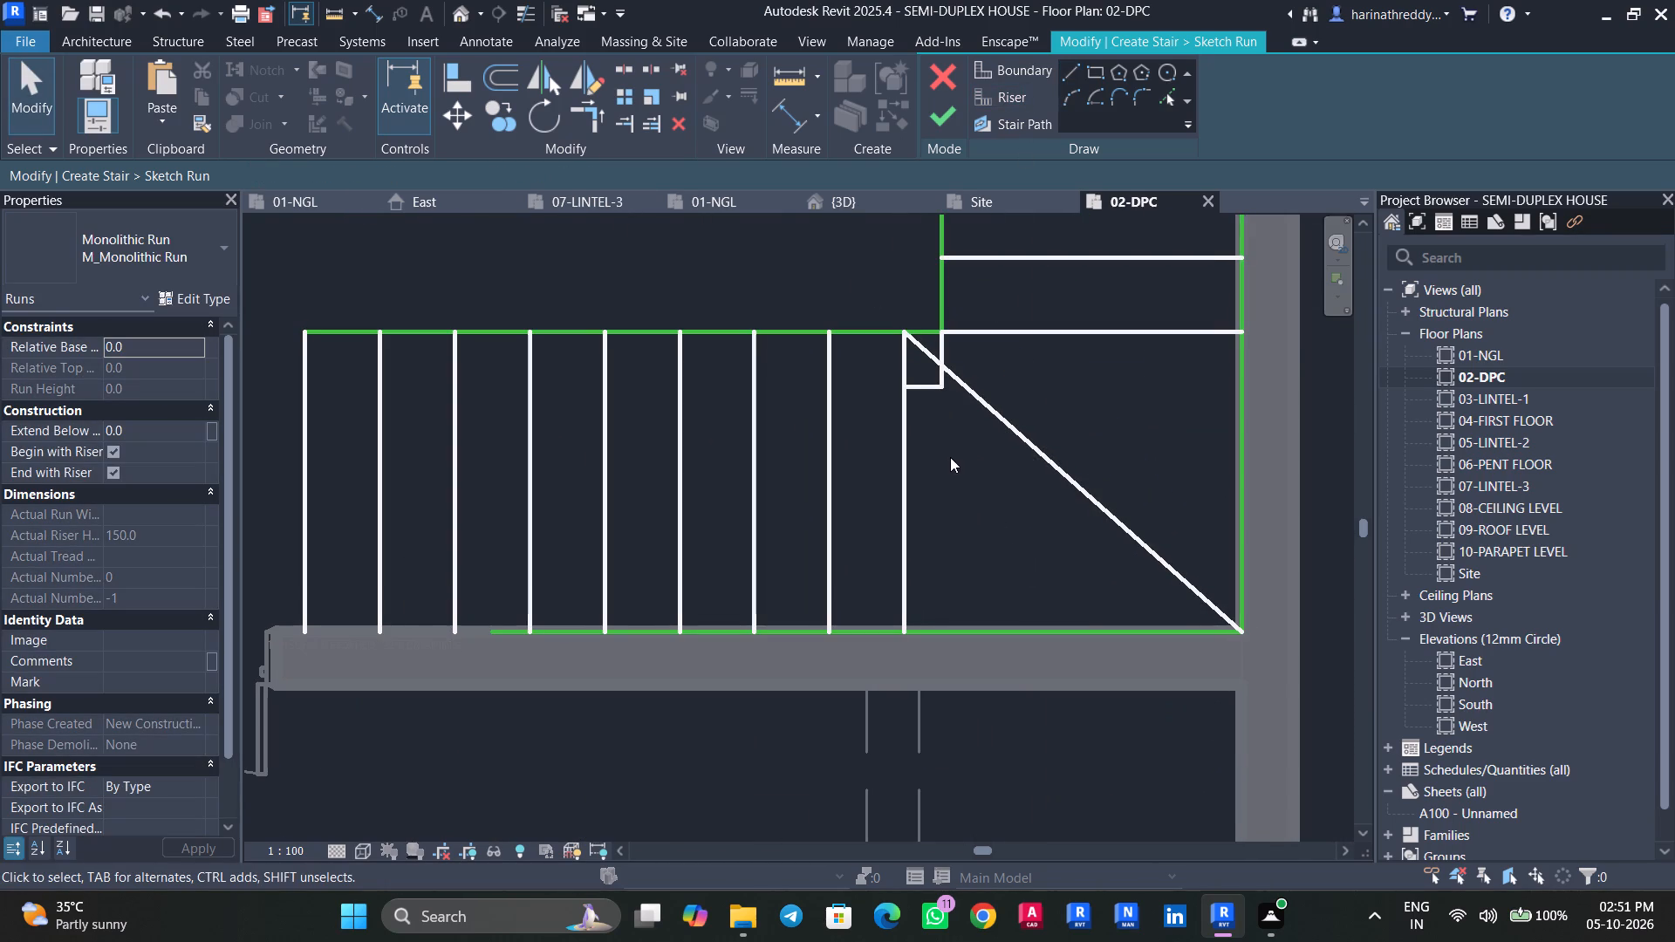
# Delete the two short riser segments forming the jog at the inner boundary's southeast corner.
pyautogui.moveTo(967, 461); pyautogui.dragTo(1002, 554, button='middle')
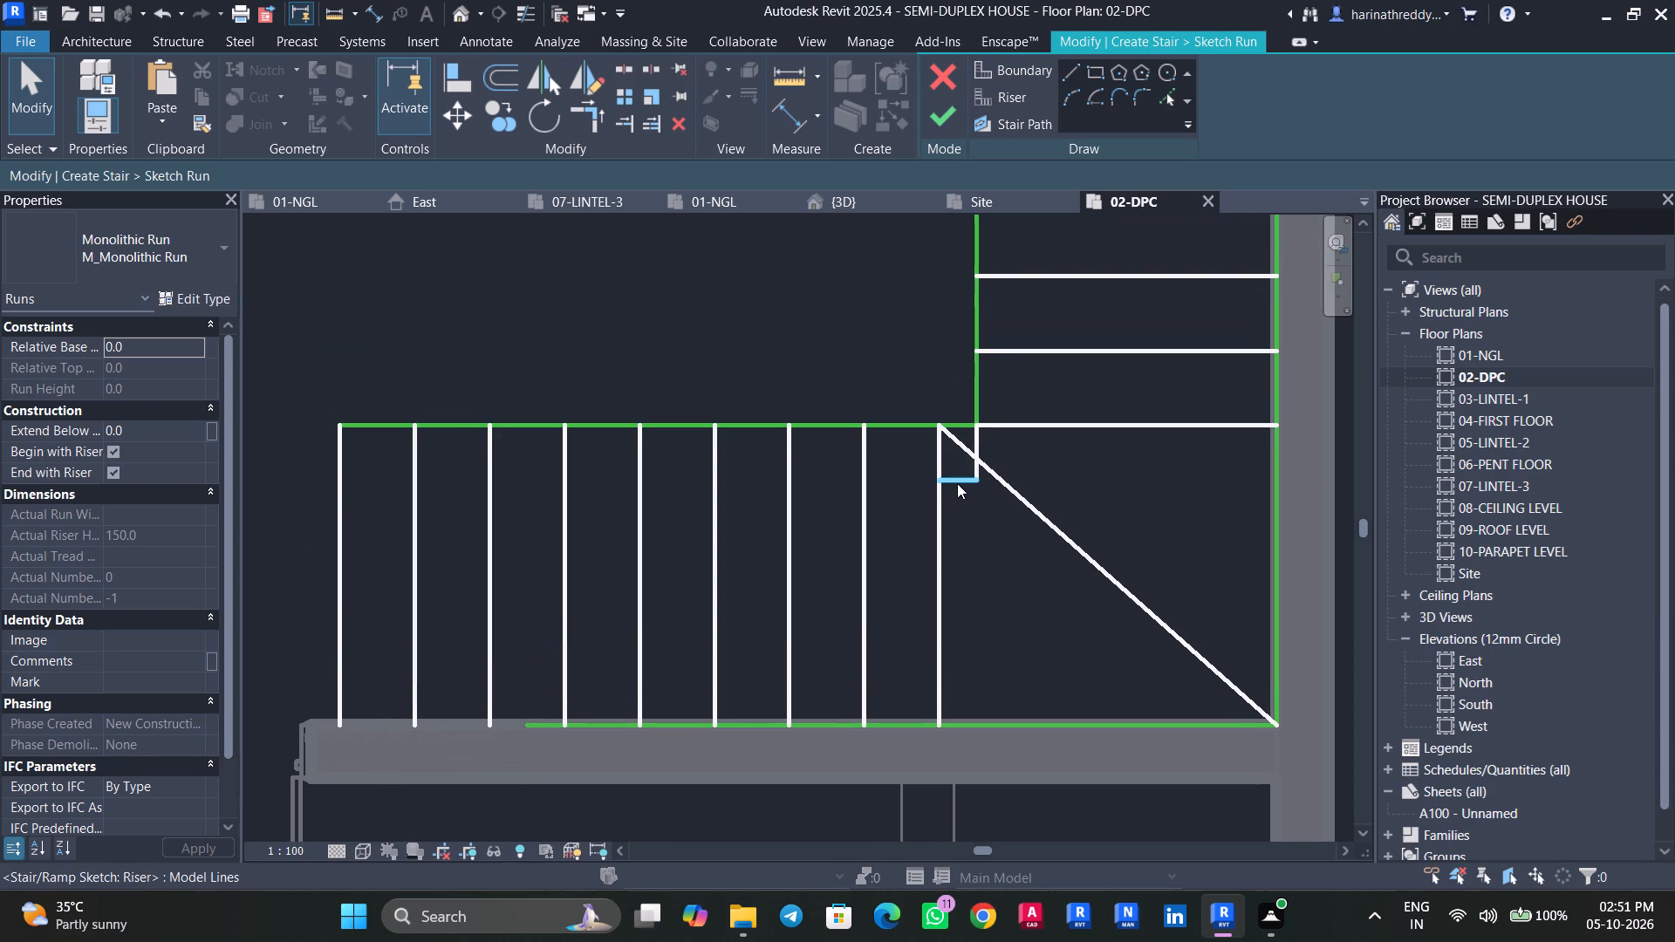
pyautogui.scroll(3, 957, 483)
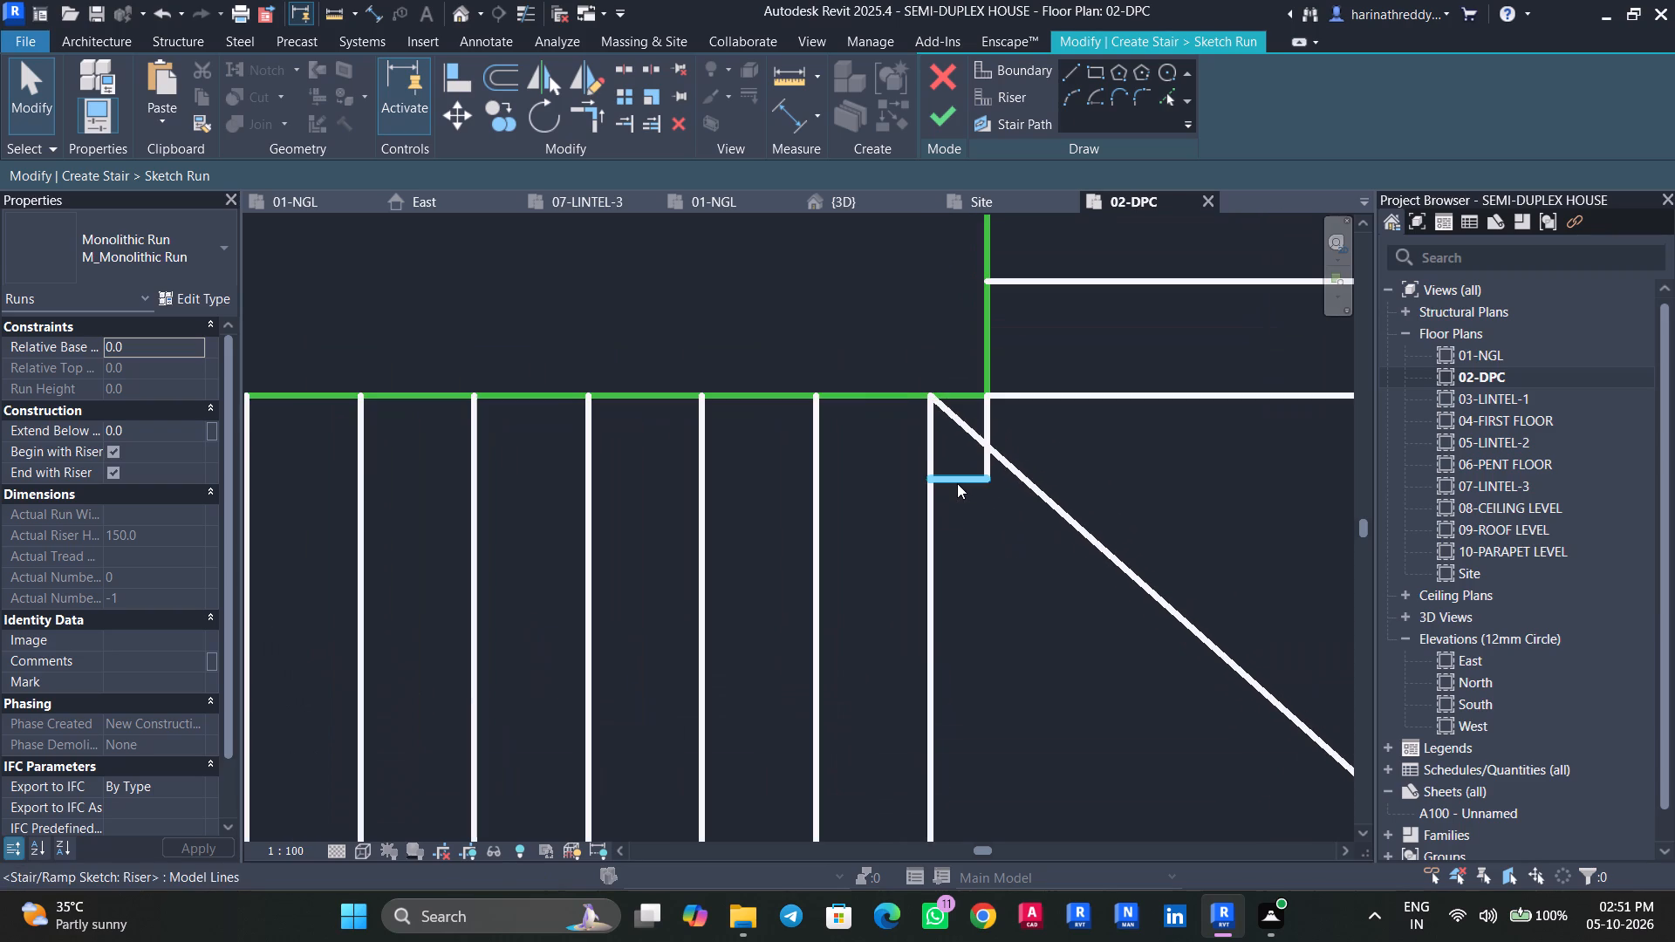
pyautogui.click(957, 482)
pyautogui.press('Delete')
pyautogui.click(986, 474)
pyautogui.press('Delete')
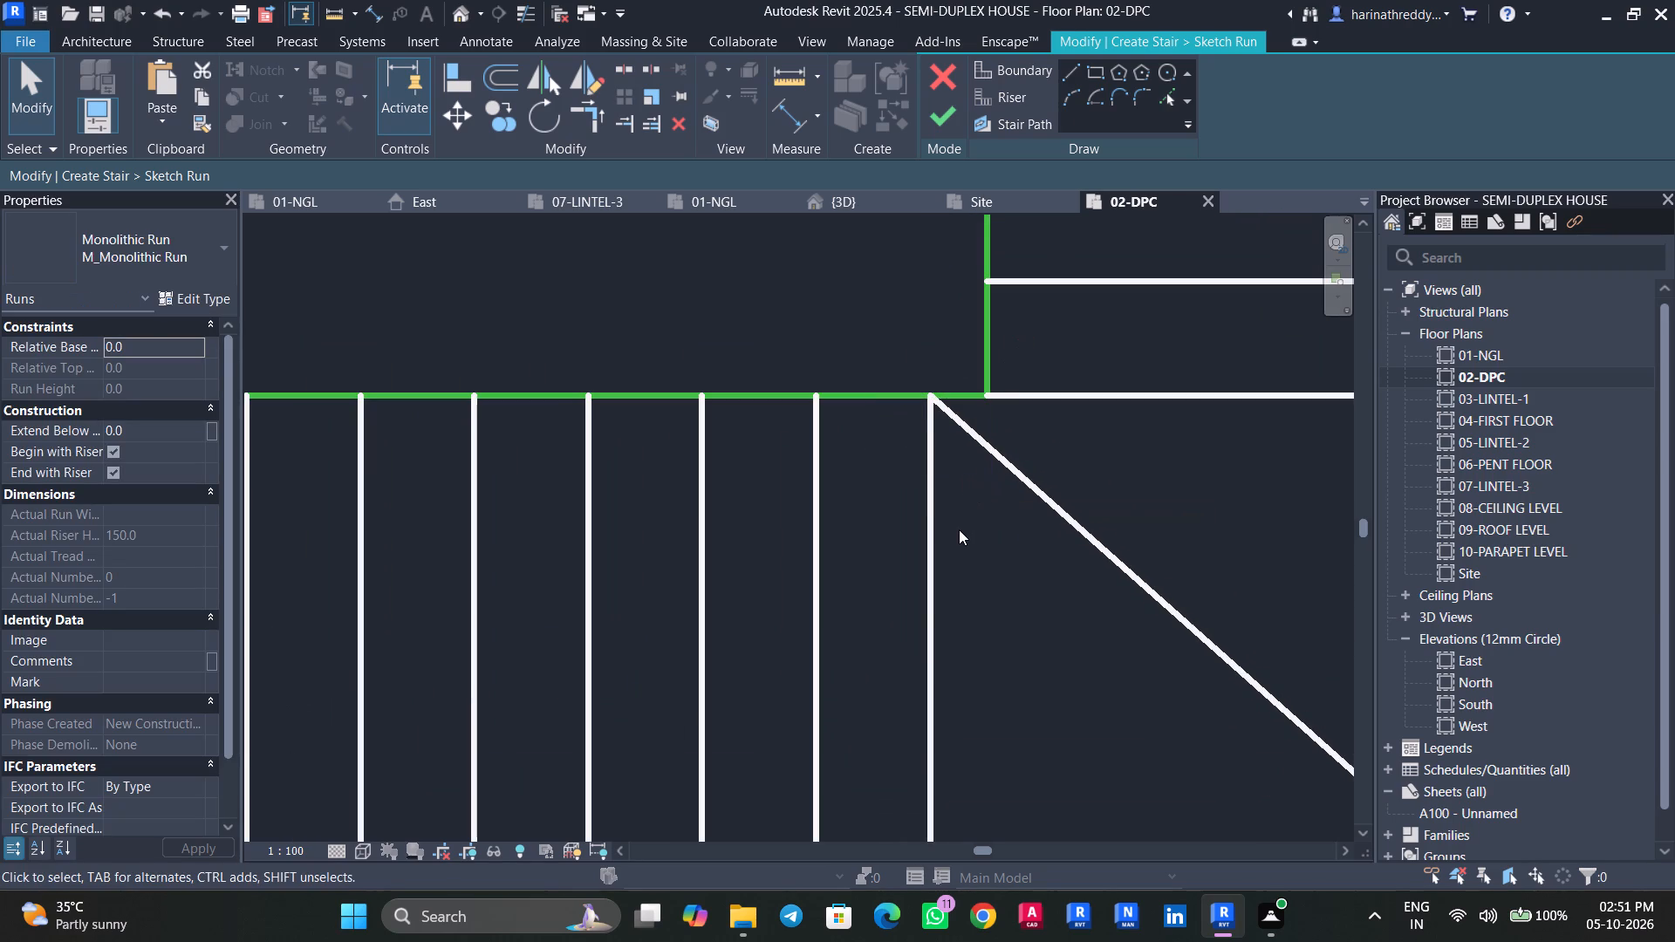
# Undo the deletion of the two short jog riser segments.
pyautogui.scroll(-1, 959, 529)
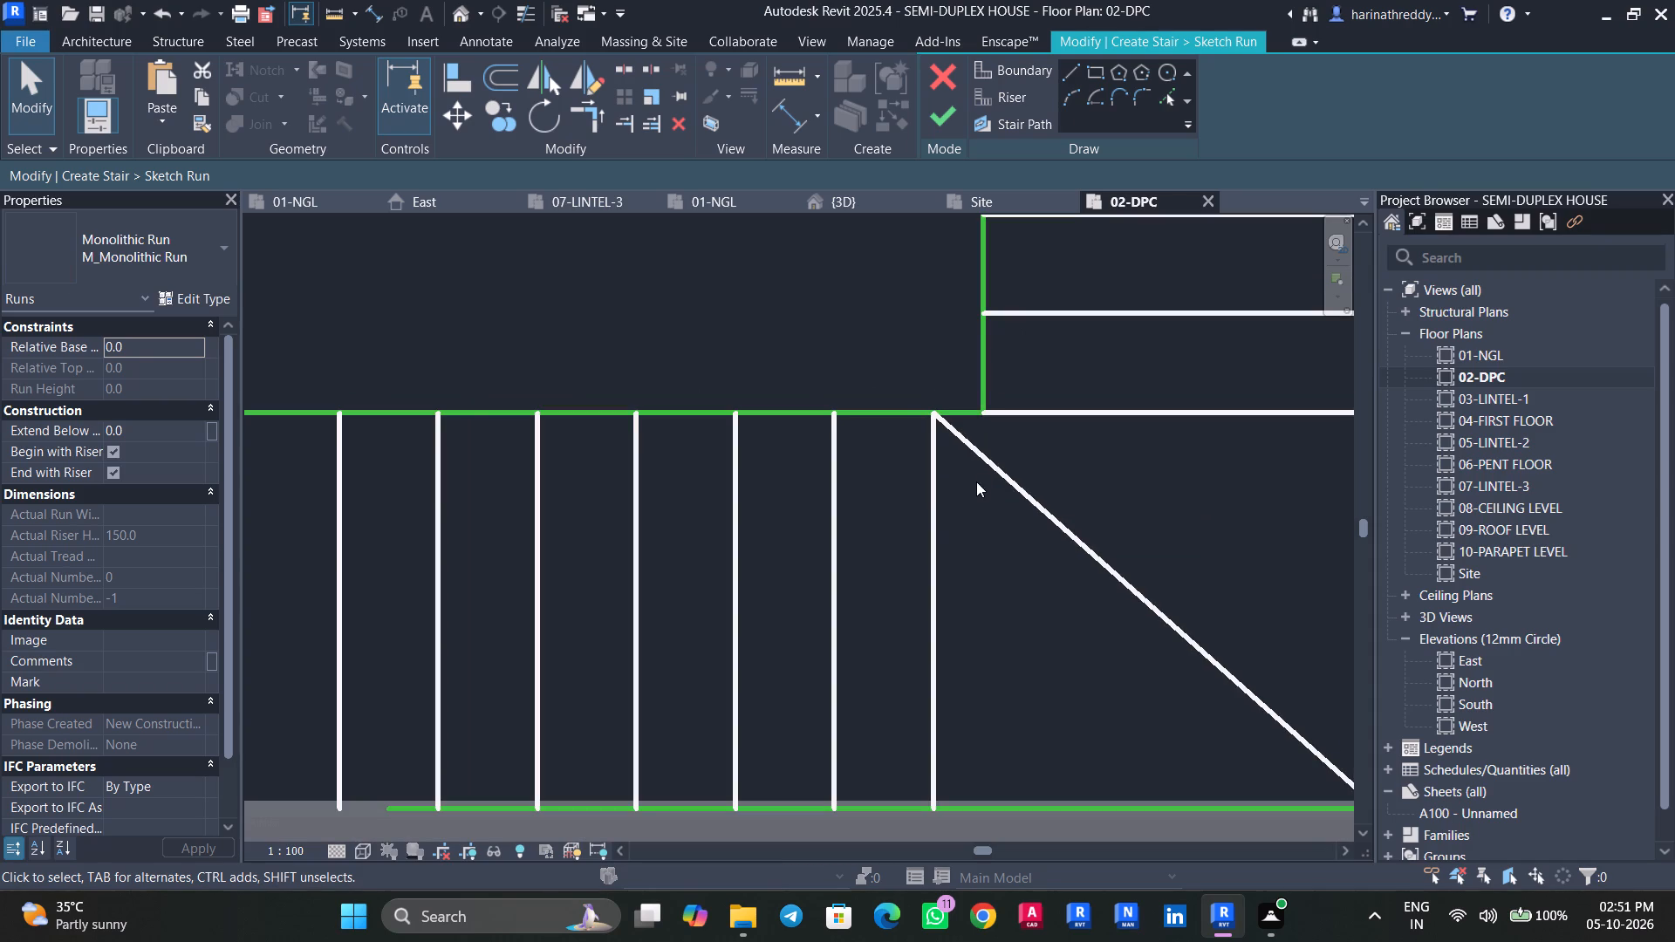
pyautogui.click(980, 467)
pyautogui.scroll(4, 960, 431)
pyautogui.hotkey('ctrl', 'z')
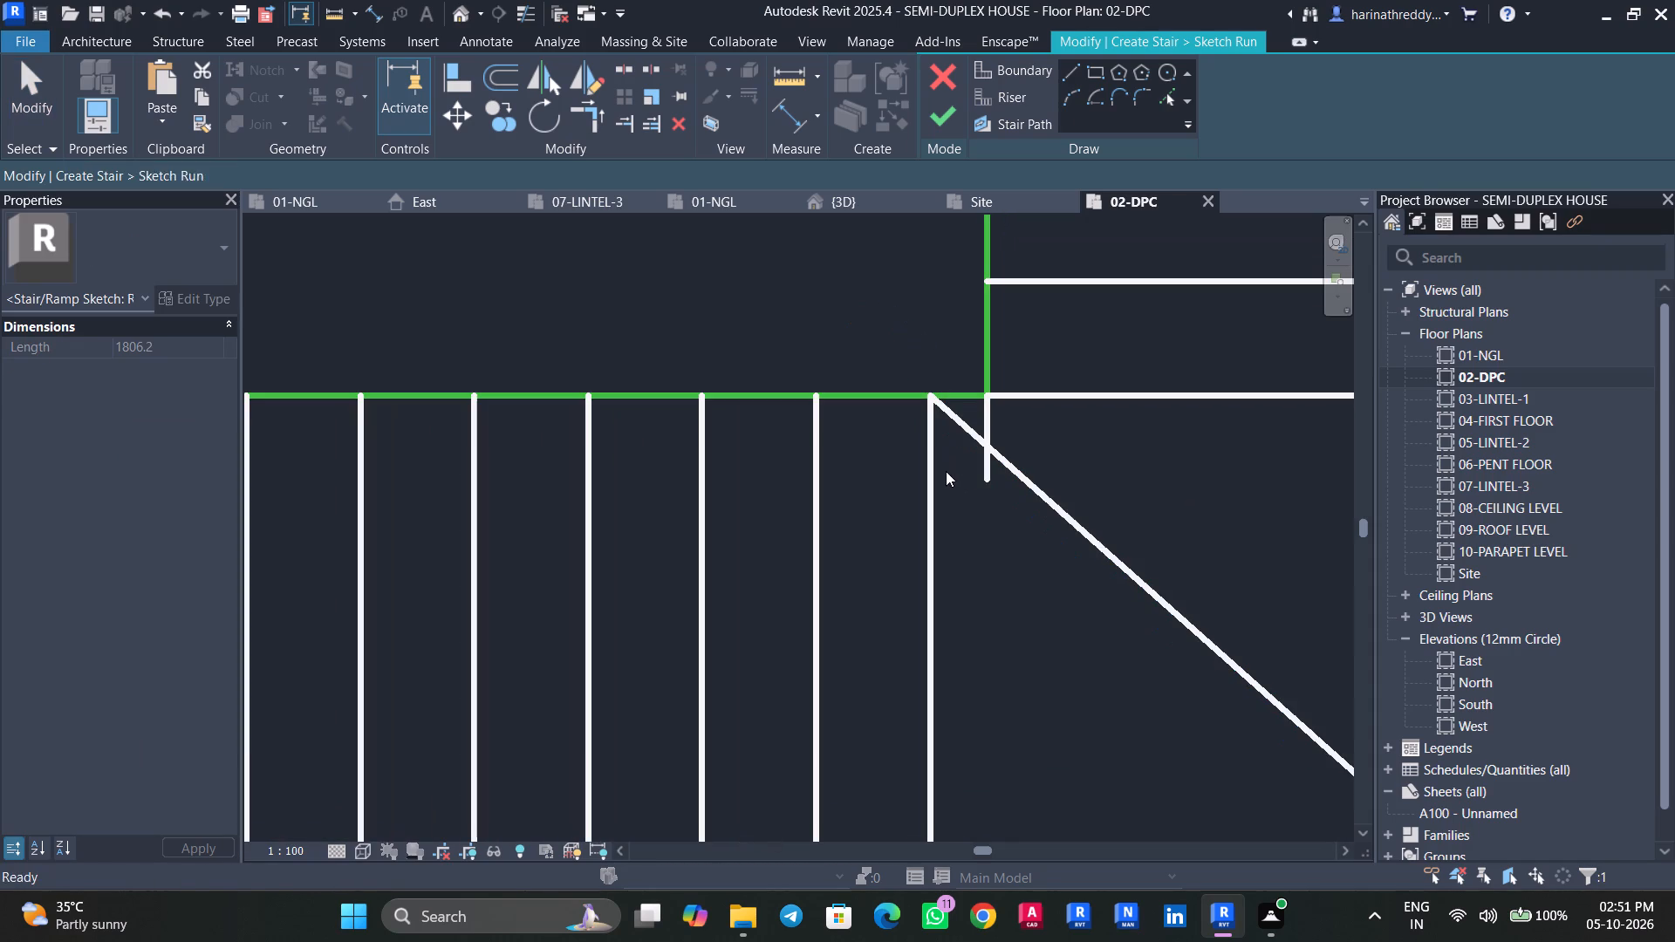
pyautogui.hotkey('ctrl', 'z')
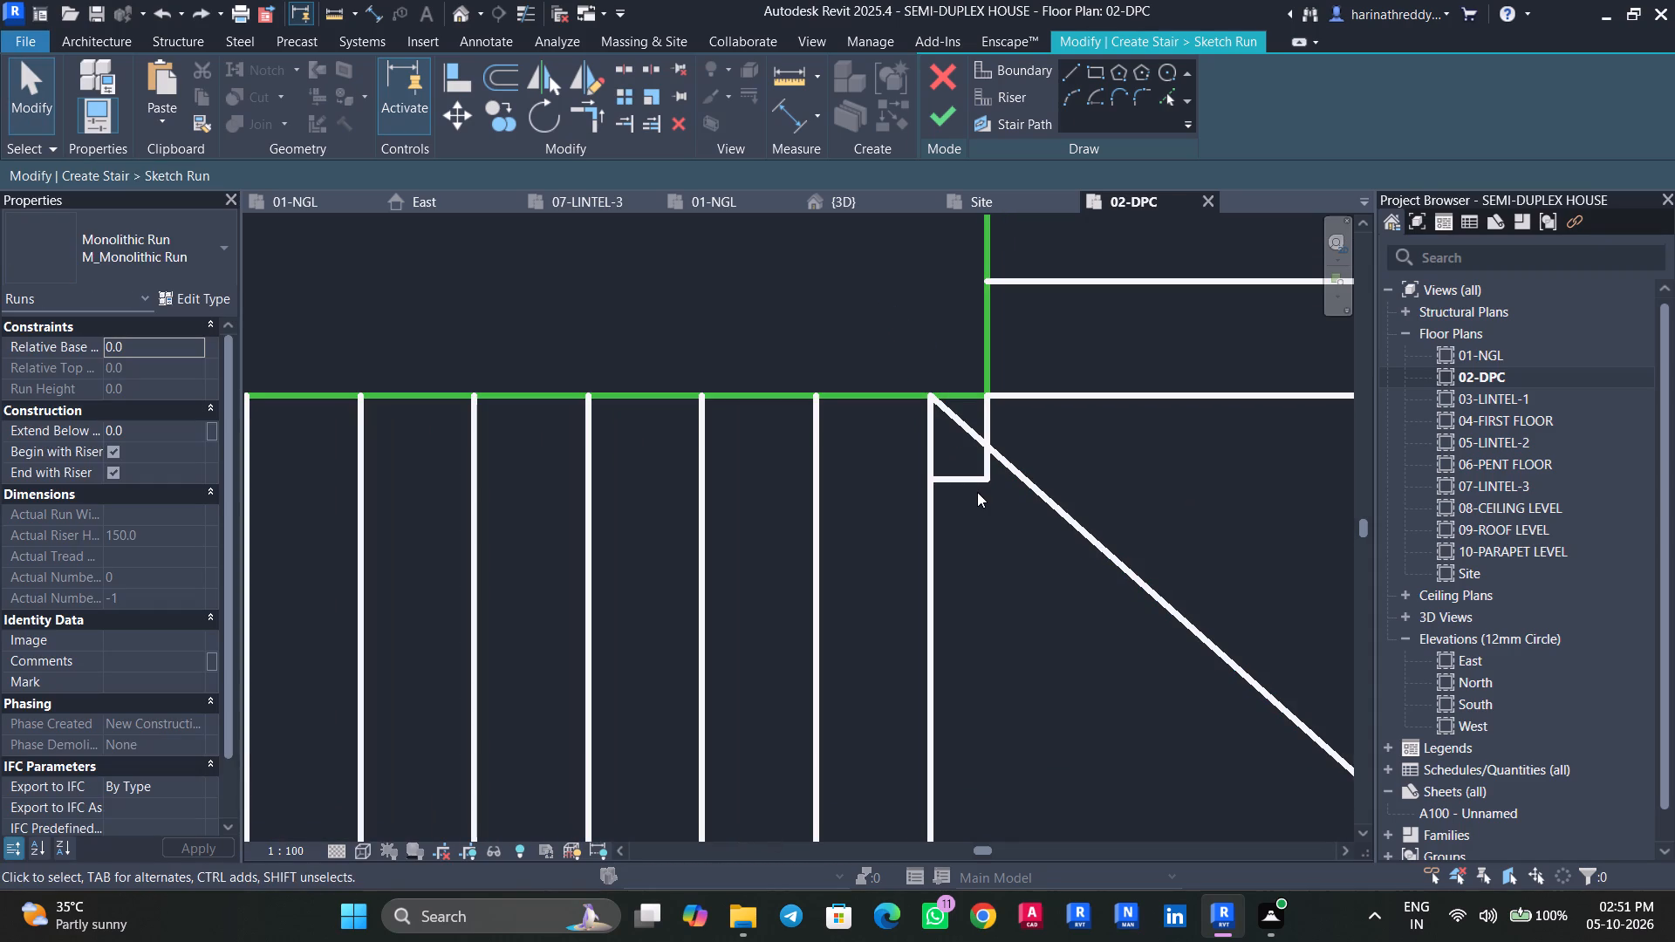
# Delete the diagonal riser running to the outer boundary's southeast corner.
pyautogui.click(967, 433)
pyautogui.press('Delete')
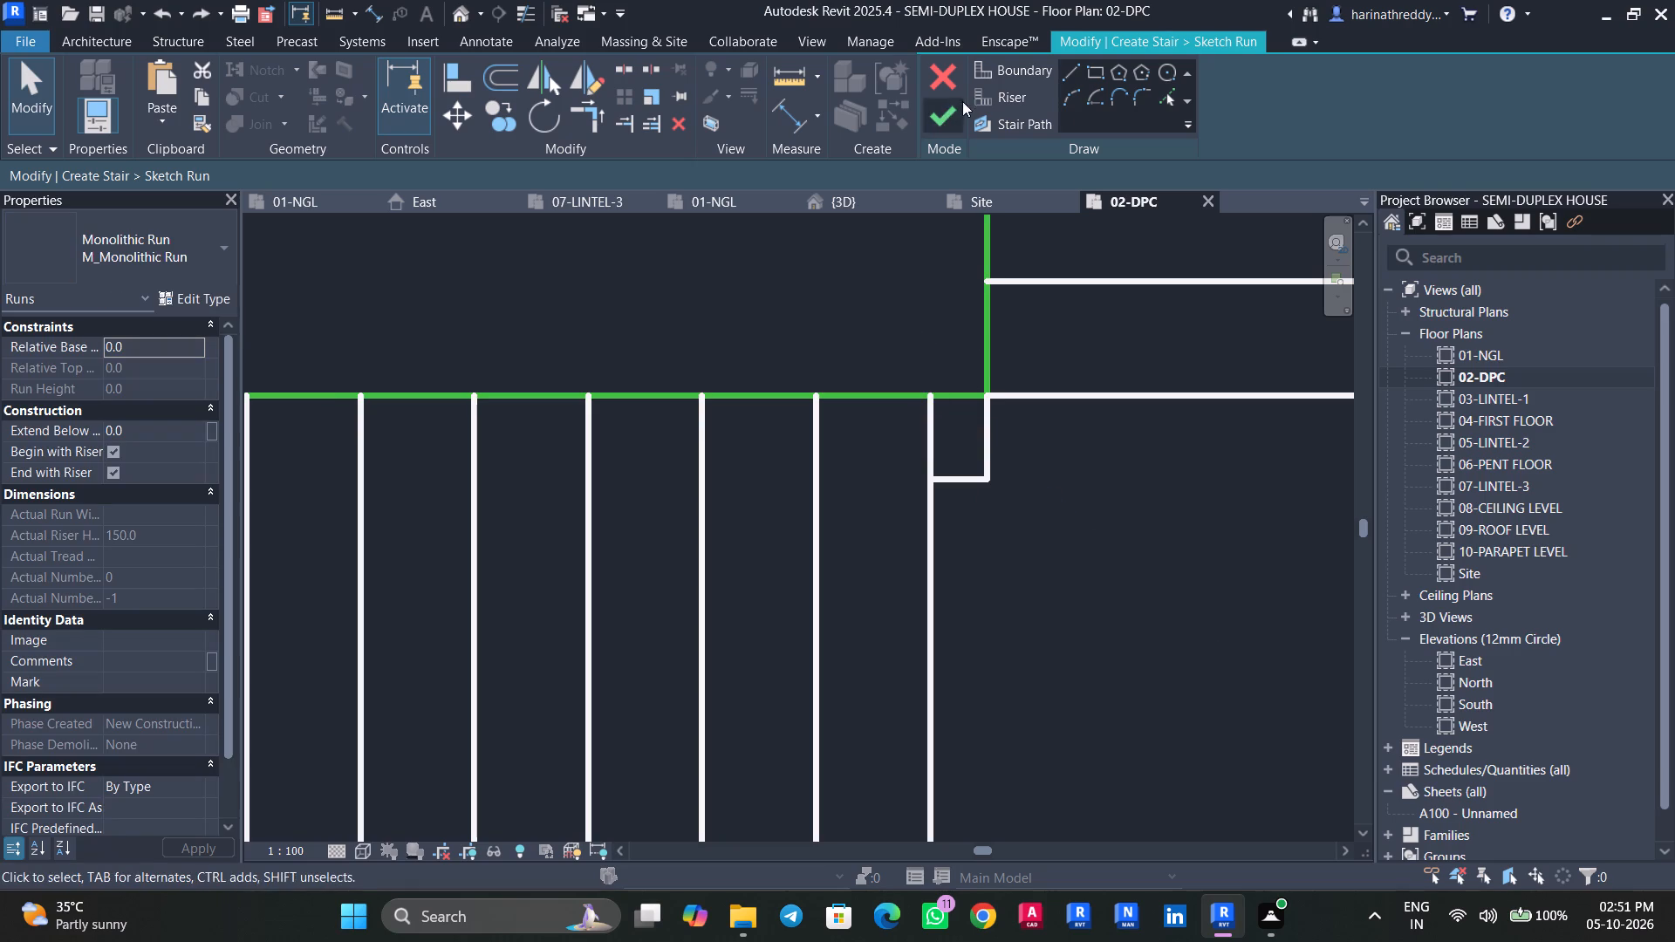
# Draw chained risers from the corner jog's bottom midpoint, 220 mm north to the inner boundary, and about 1751 mm diagonally to the outer boundary's southeast corner.
pyautogui.click(983, 102)
pyautogui.click(961, 478)
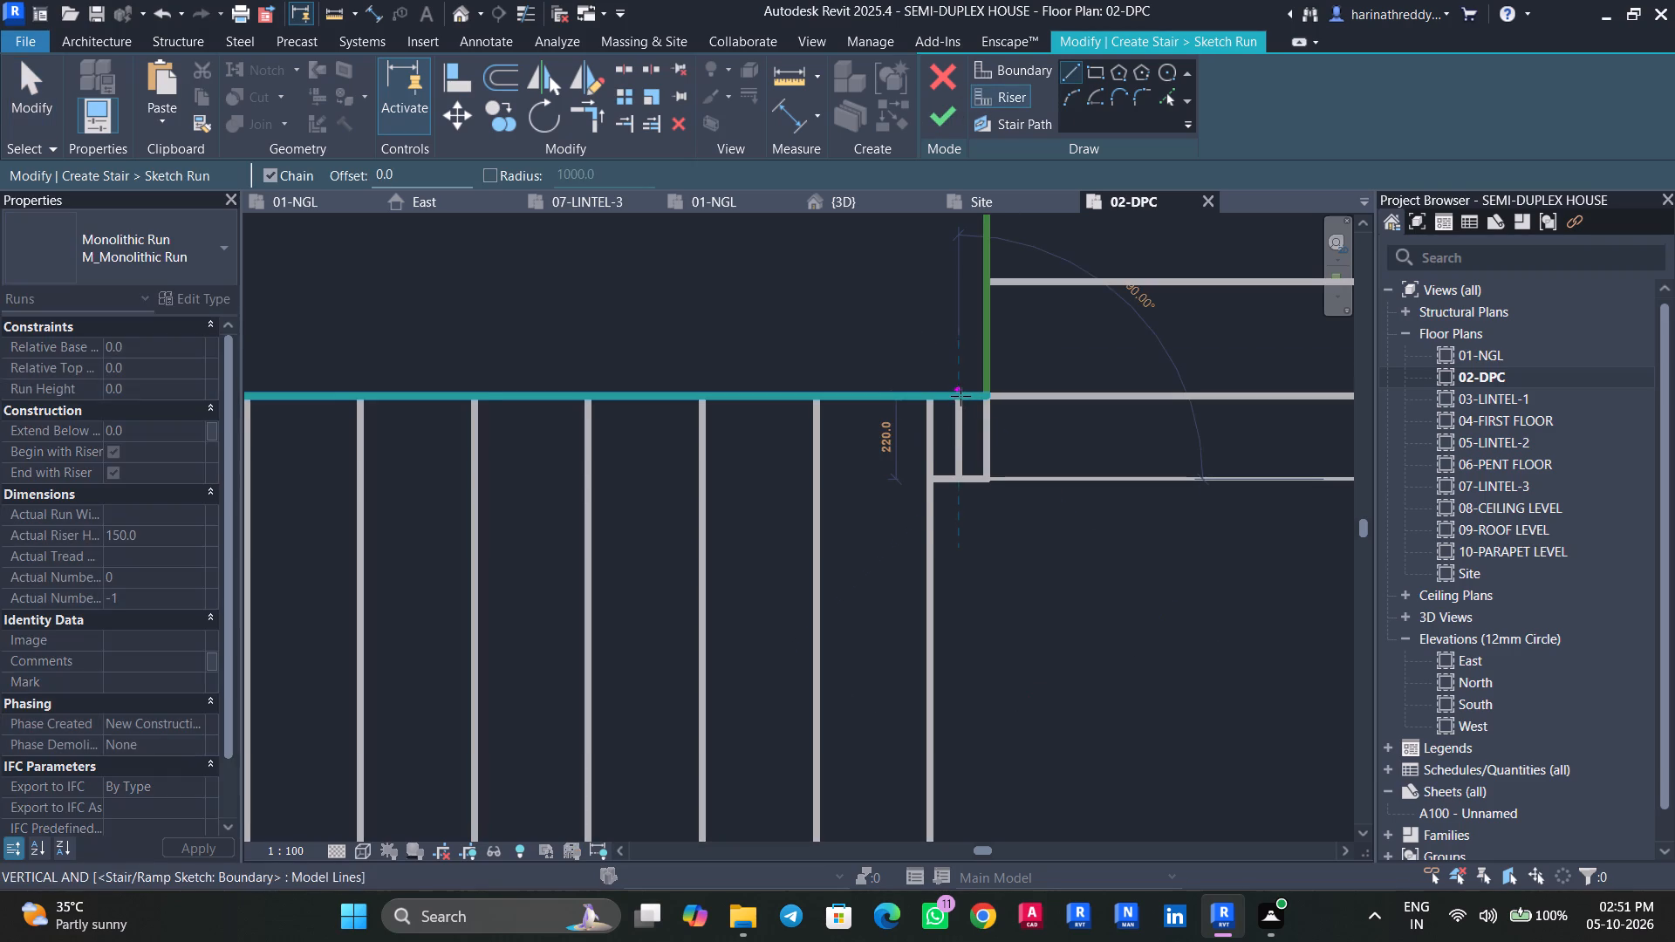
pyautogui.click(961, 396)
pyautogui.click(957, 394)
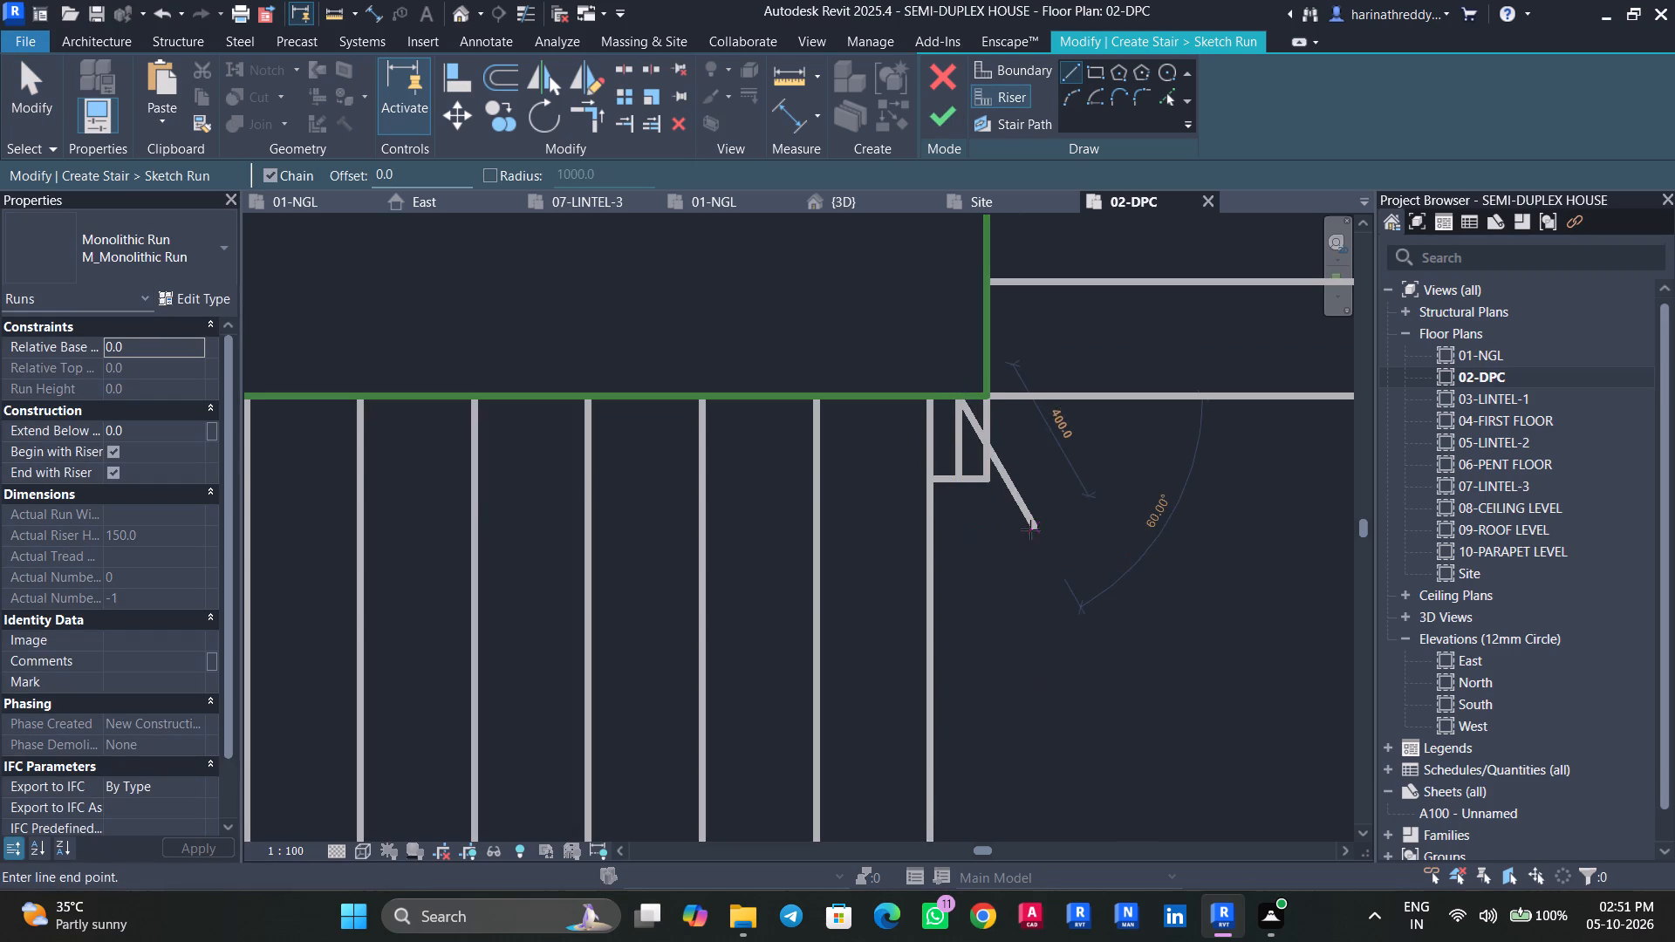
pyautogui.scroll(-4, 1032, 522)
pyautogui.moveTo(1034, 522); pyautogui.dragTo(963, 416, button='middle')
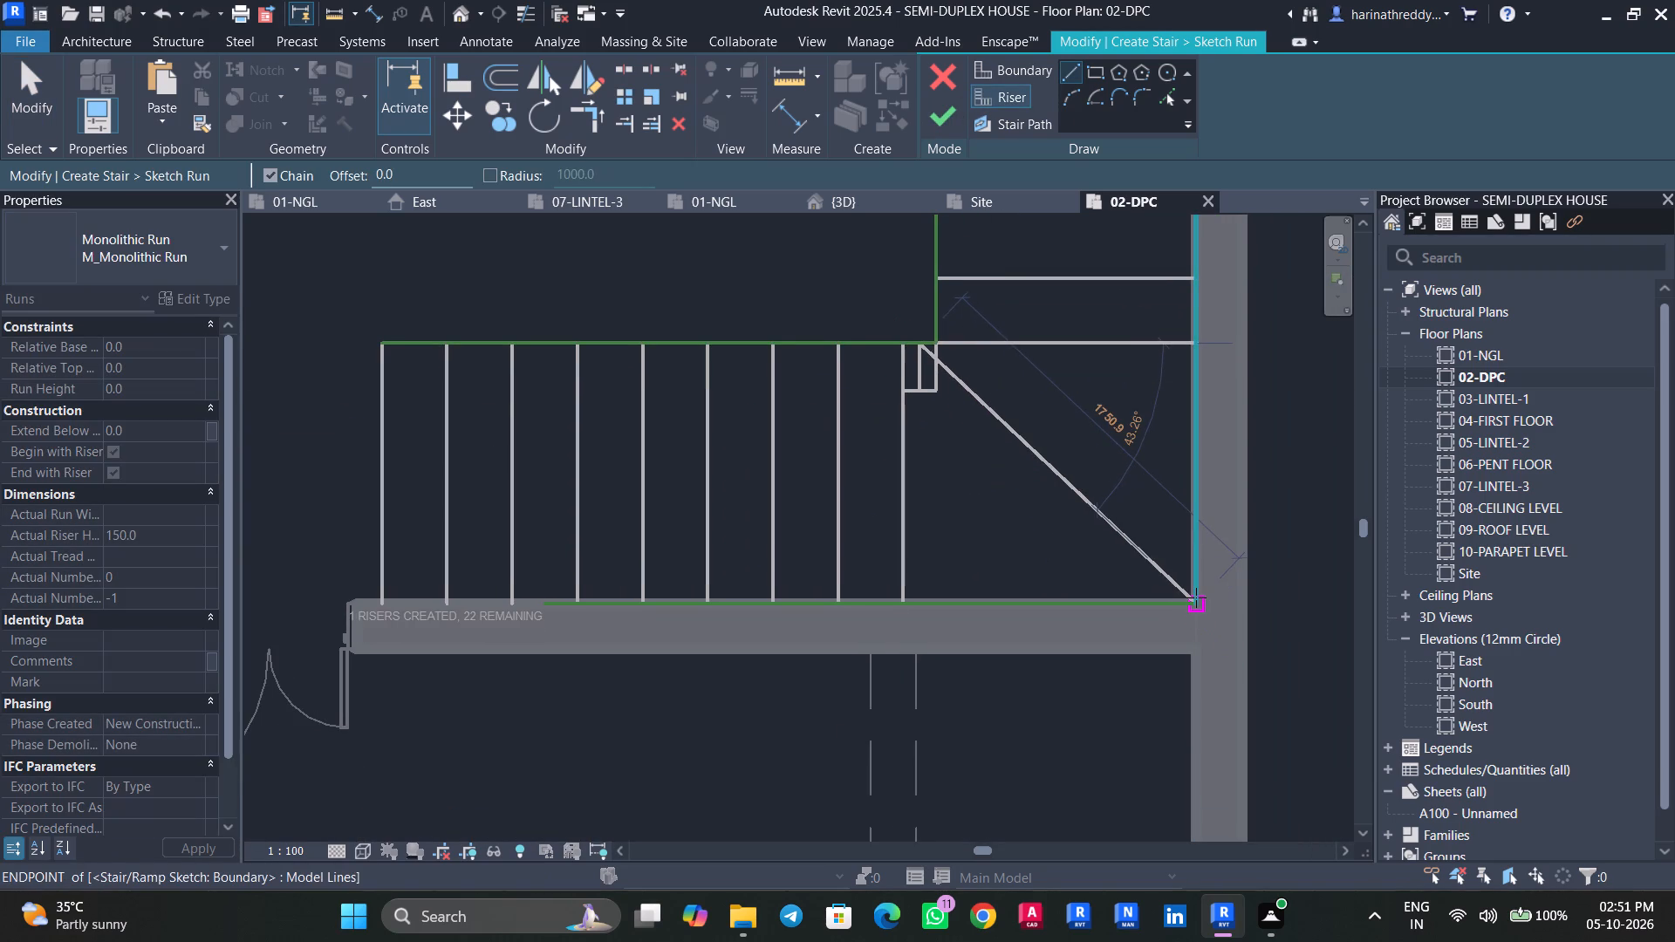
pyautogui.click(1196, 597)
pyautogui.press('Escape')
pyautogui.press('Escape')
pyautogui.press('Escape')
# Delete the three short riser segments forming the jog at the inner boundary's southeast corner, keeping the diagonal riser.
pyautogui.scroll(5, 947, 399)
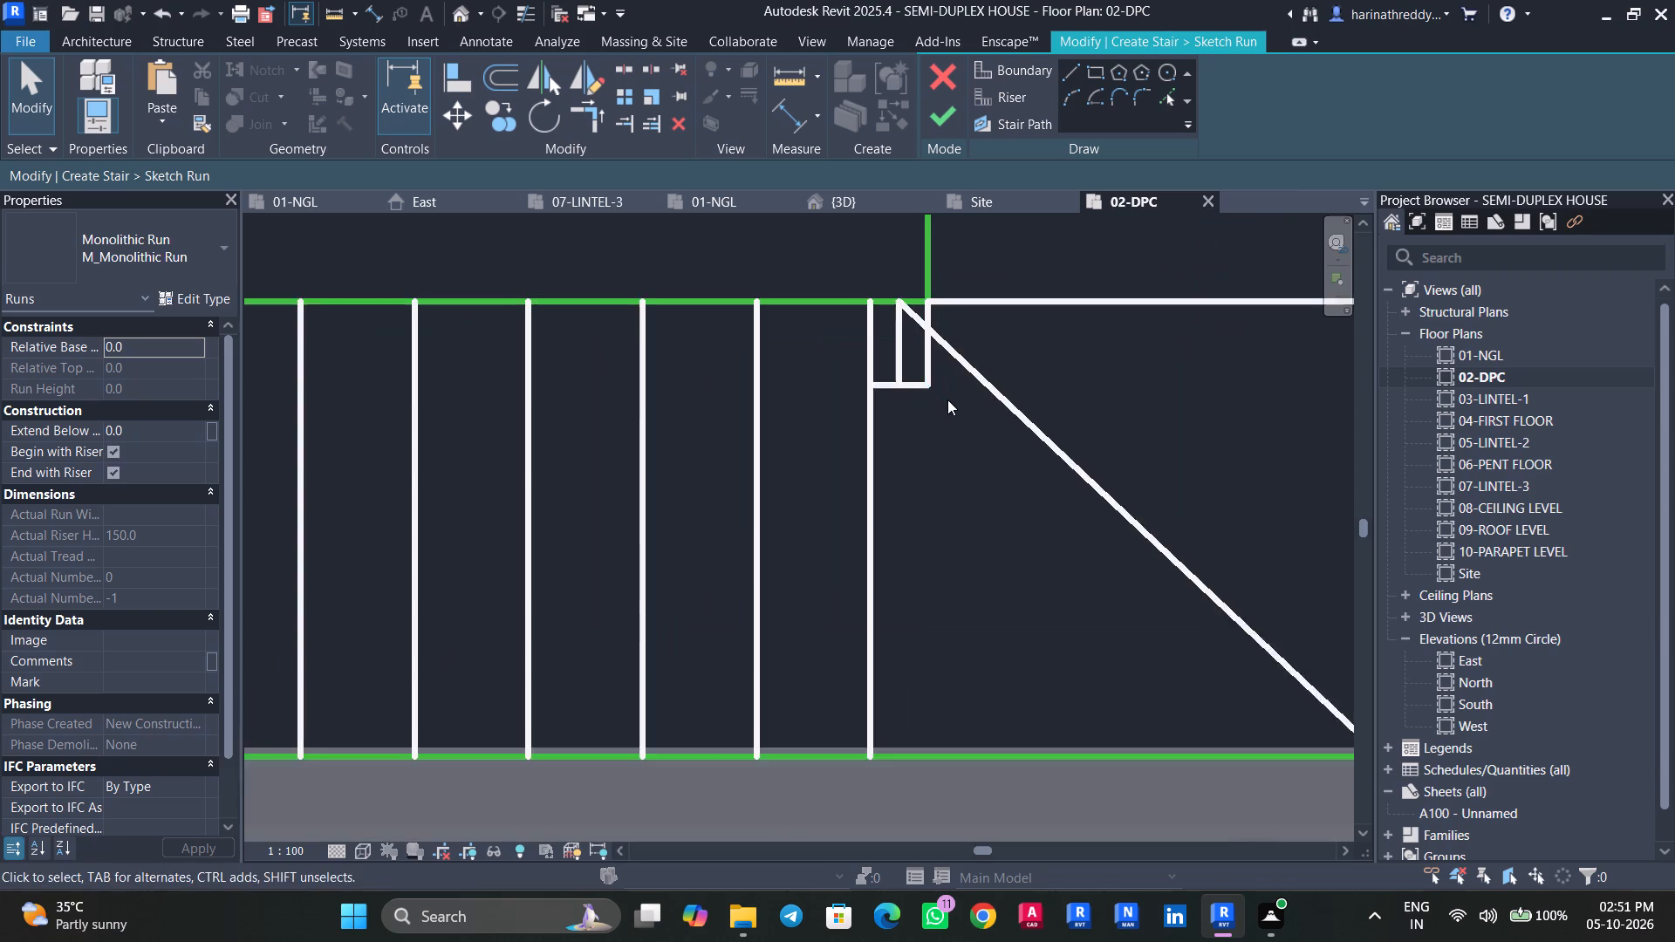
pyautogui.click(908, 386)
pyautogui.press('Delete')
pyautogui.click(925, 372)
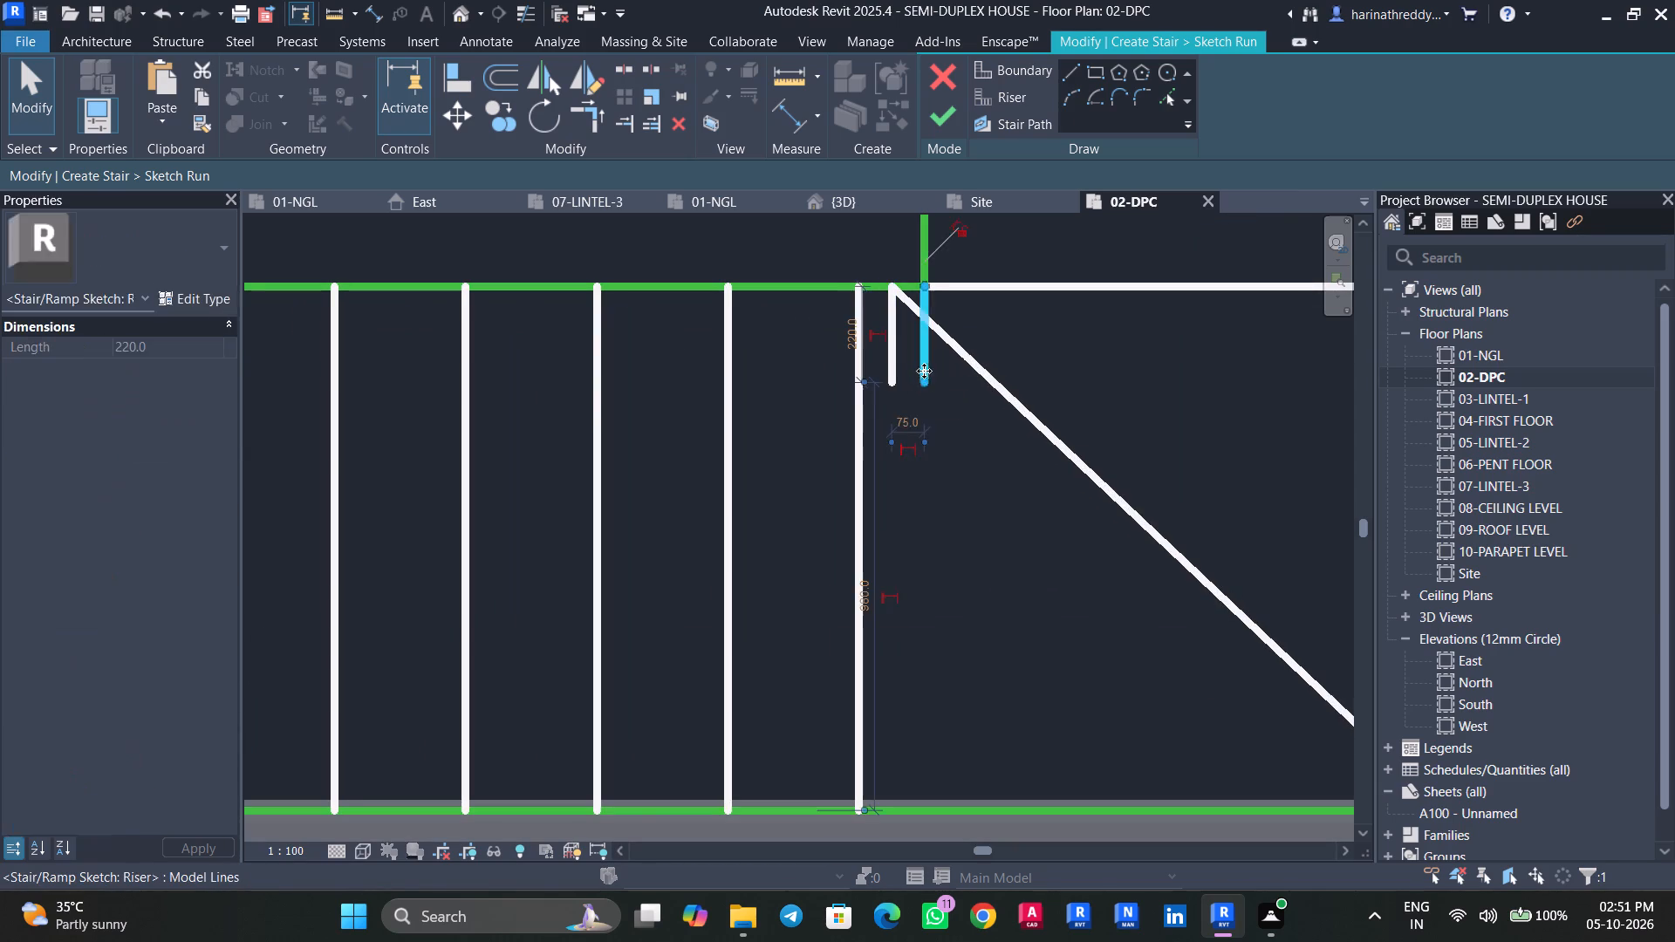
pyautogui.press('Delete')
pyautogui.click(889, 365)
pyautogui.press('Delete')
# Extend the outer boundary line along the south wall west to the south flight's westernmost riser, making it 3750 mm long.
pyautogui.scroll(-7, 922, 421)
pyautogui.scroll(1, 922, 422)
pyautogui.scroll(-5, 922, 422)
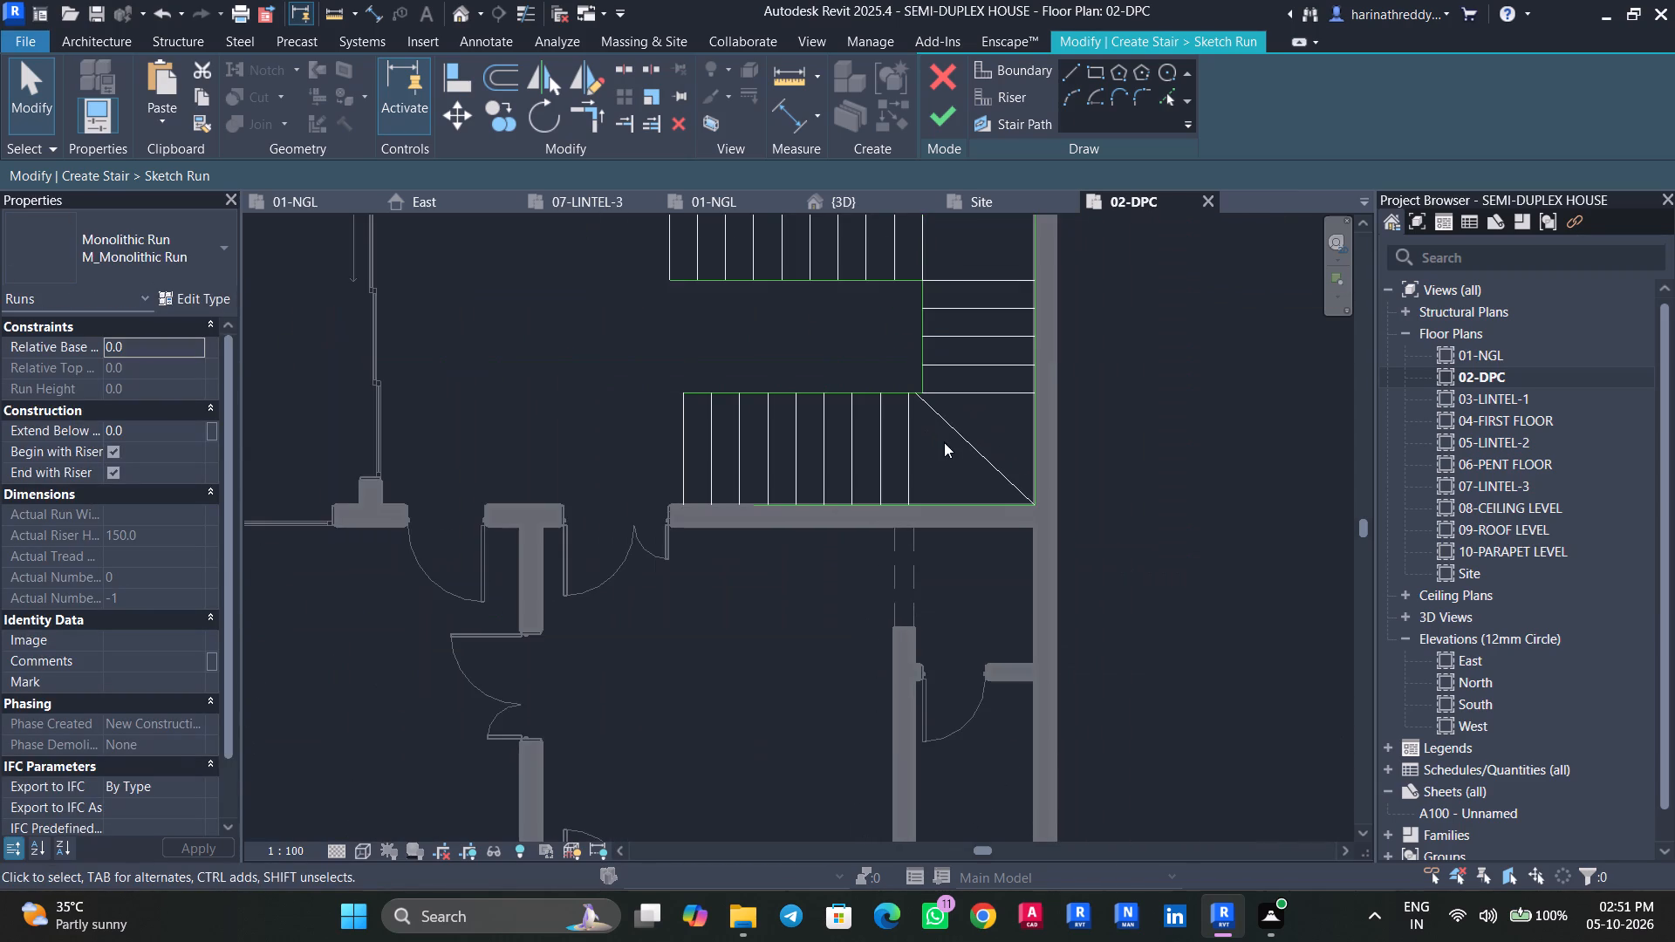
pyautogui.scroll(-4, 859, 448)
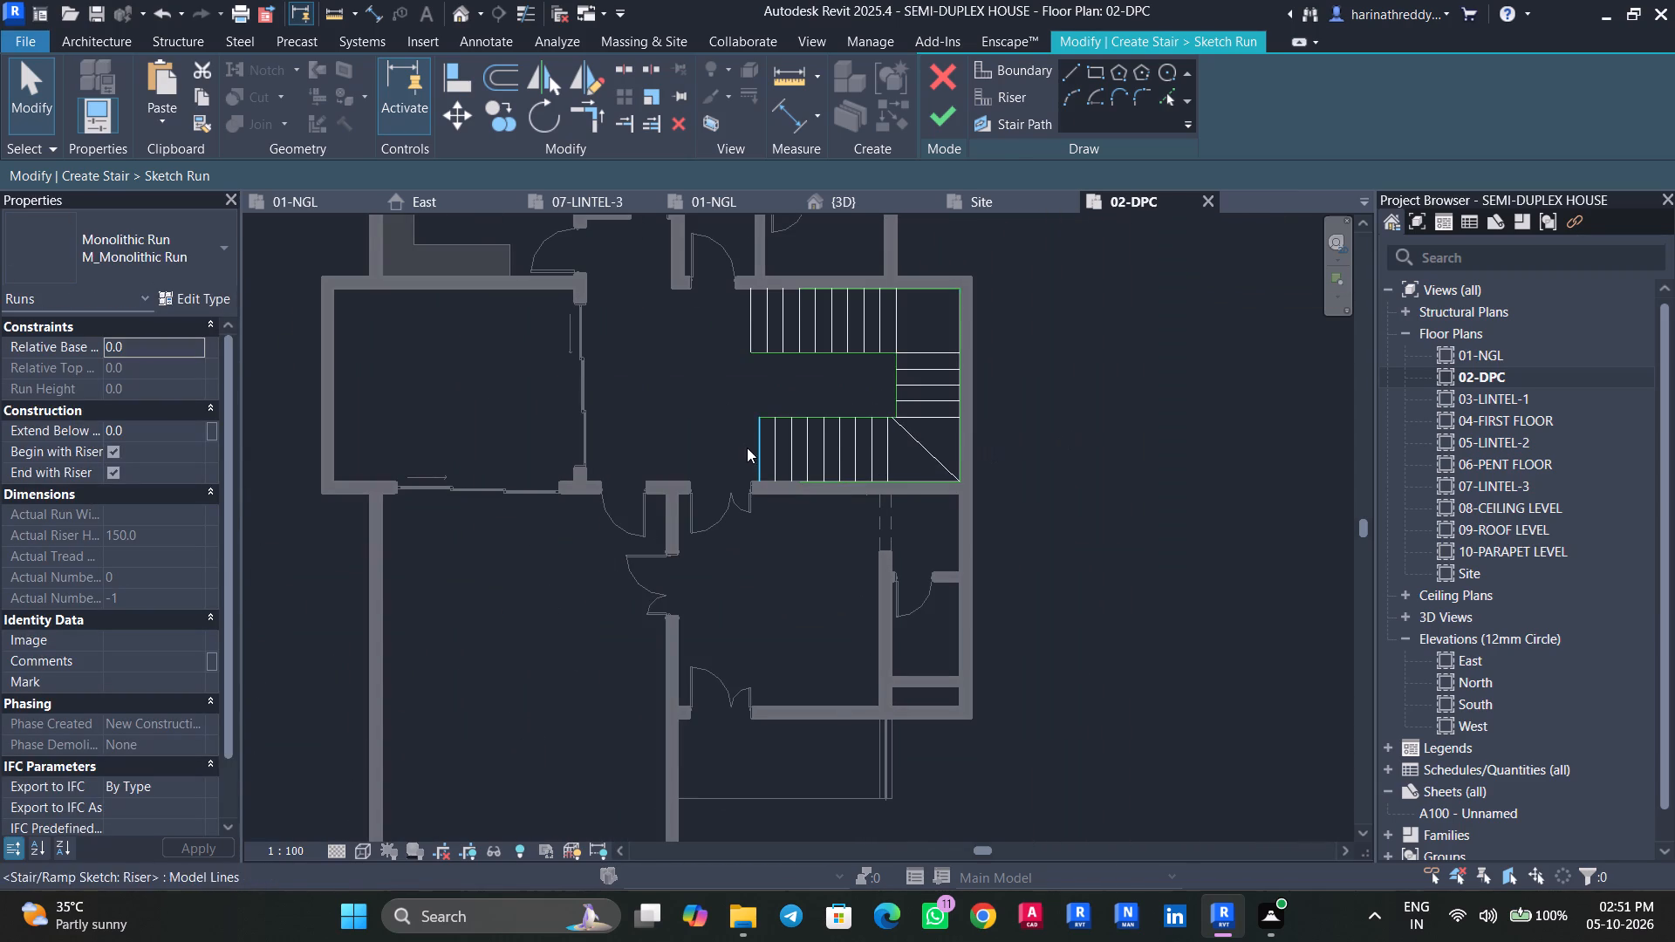
pyautogui.scroll(5, 747, 449)
pyautogui.click(918, 515)
pyautogui.moveTo(854, 513); pyautogui.dragTo(851, 513)
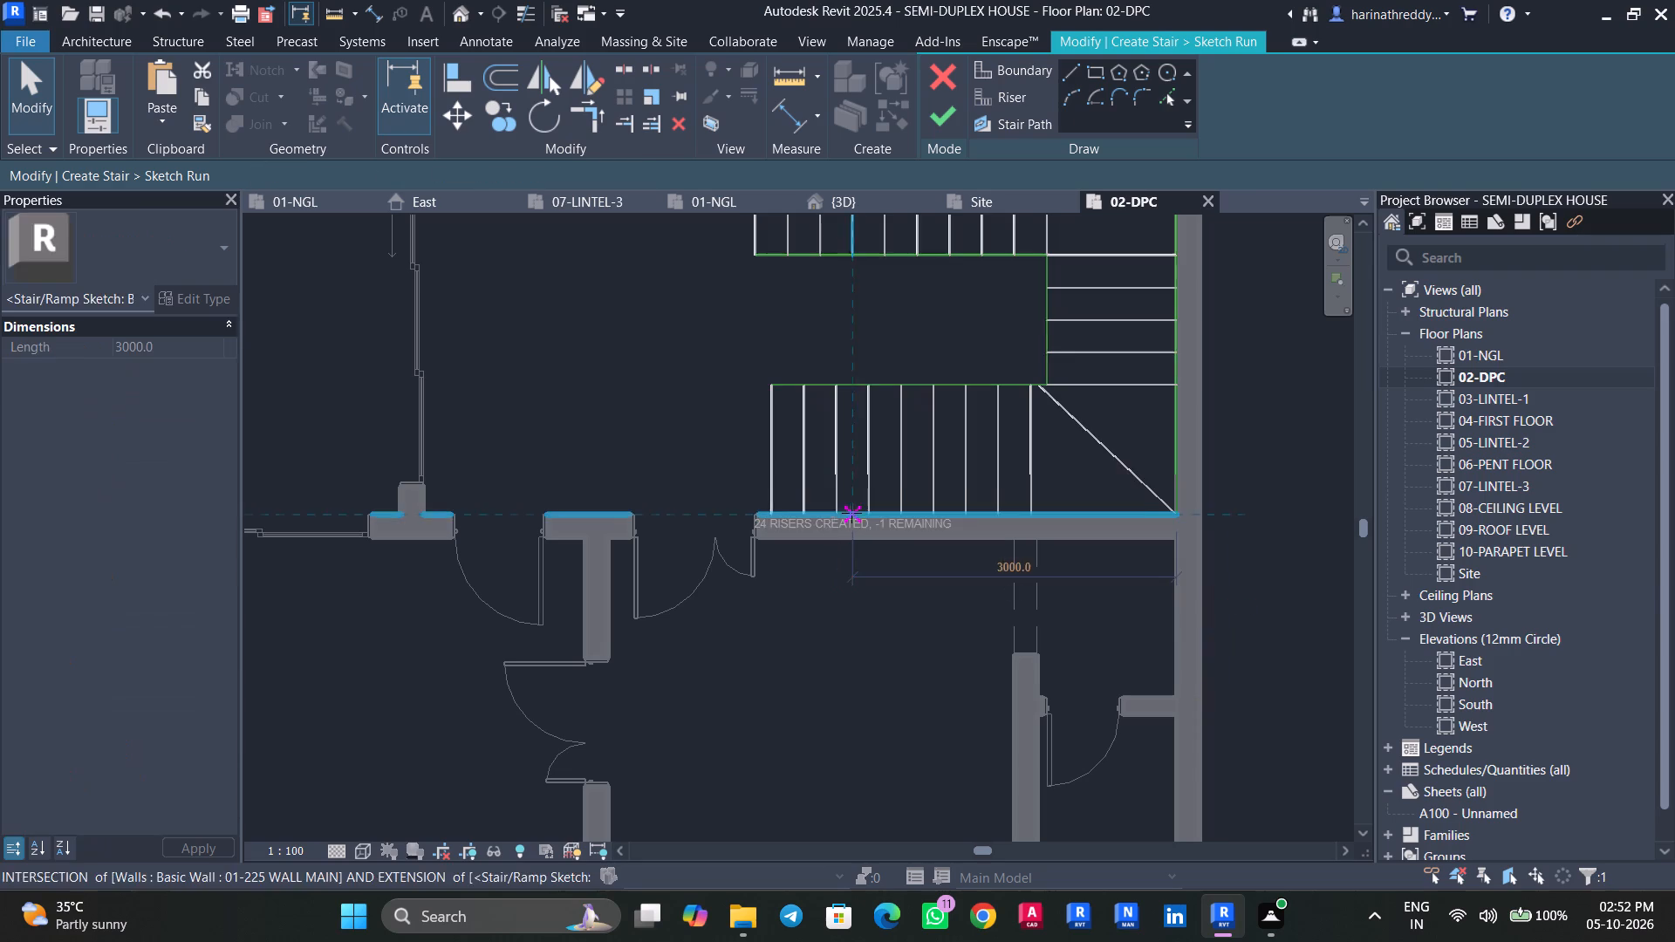
pyautogui.moveTo(851, 513); pyautogui.dragTo(766, 514)
pyautogui.press('Escape')
pyautogui.scroll(-4, 683, 413)
# Extend the outer boundary line along the north wall west to the north flight's westernmost riser.
pyautogui.moveTo(690, 428); pyautogui.dragTo(700, 509, button='middle')
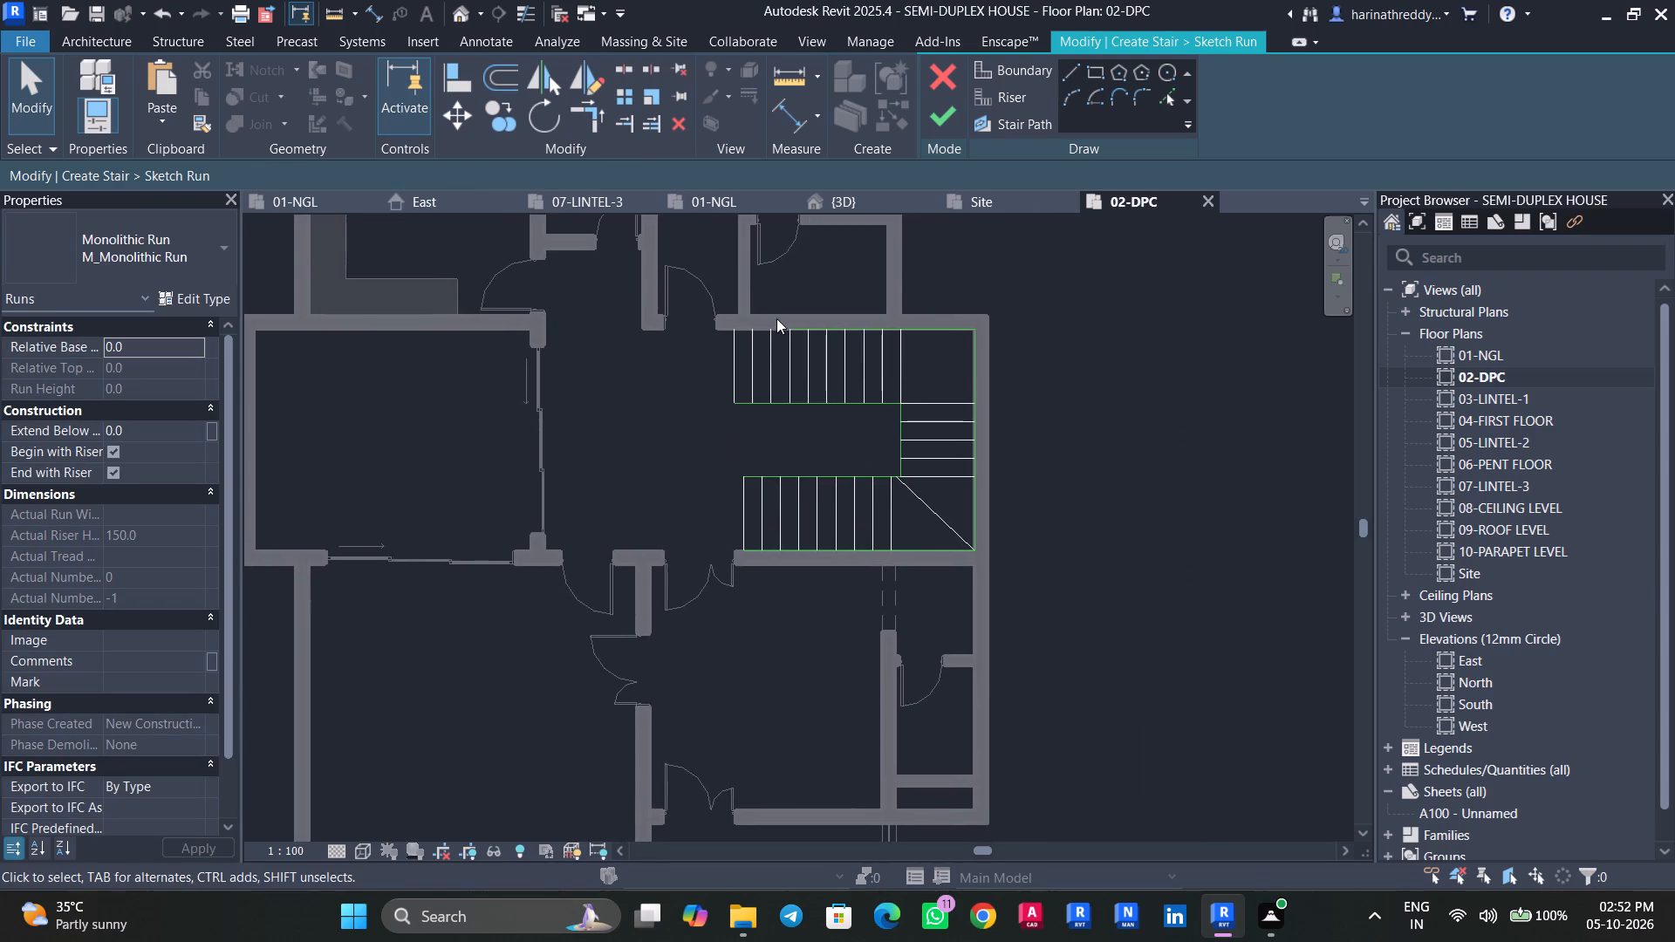
pyautogui.scroll(6, 776, 318)
pyautogui.click(831, 342)
pyautogui.moveTo(806, 338); pyautogui.dragTo(674, 345)
pyautogui.press('Escape')
# Delete the westernmost riser of the south flight.
pyautogui.scroll(-5, 603, 435)
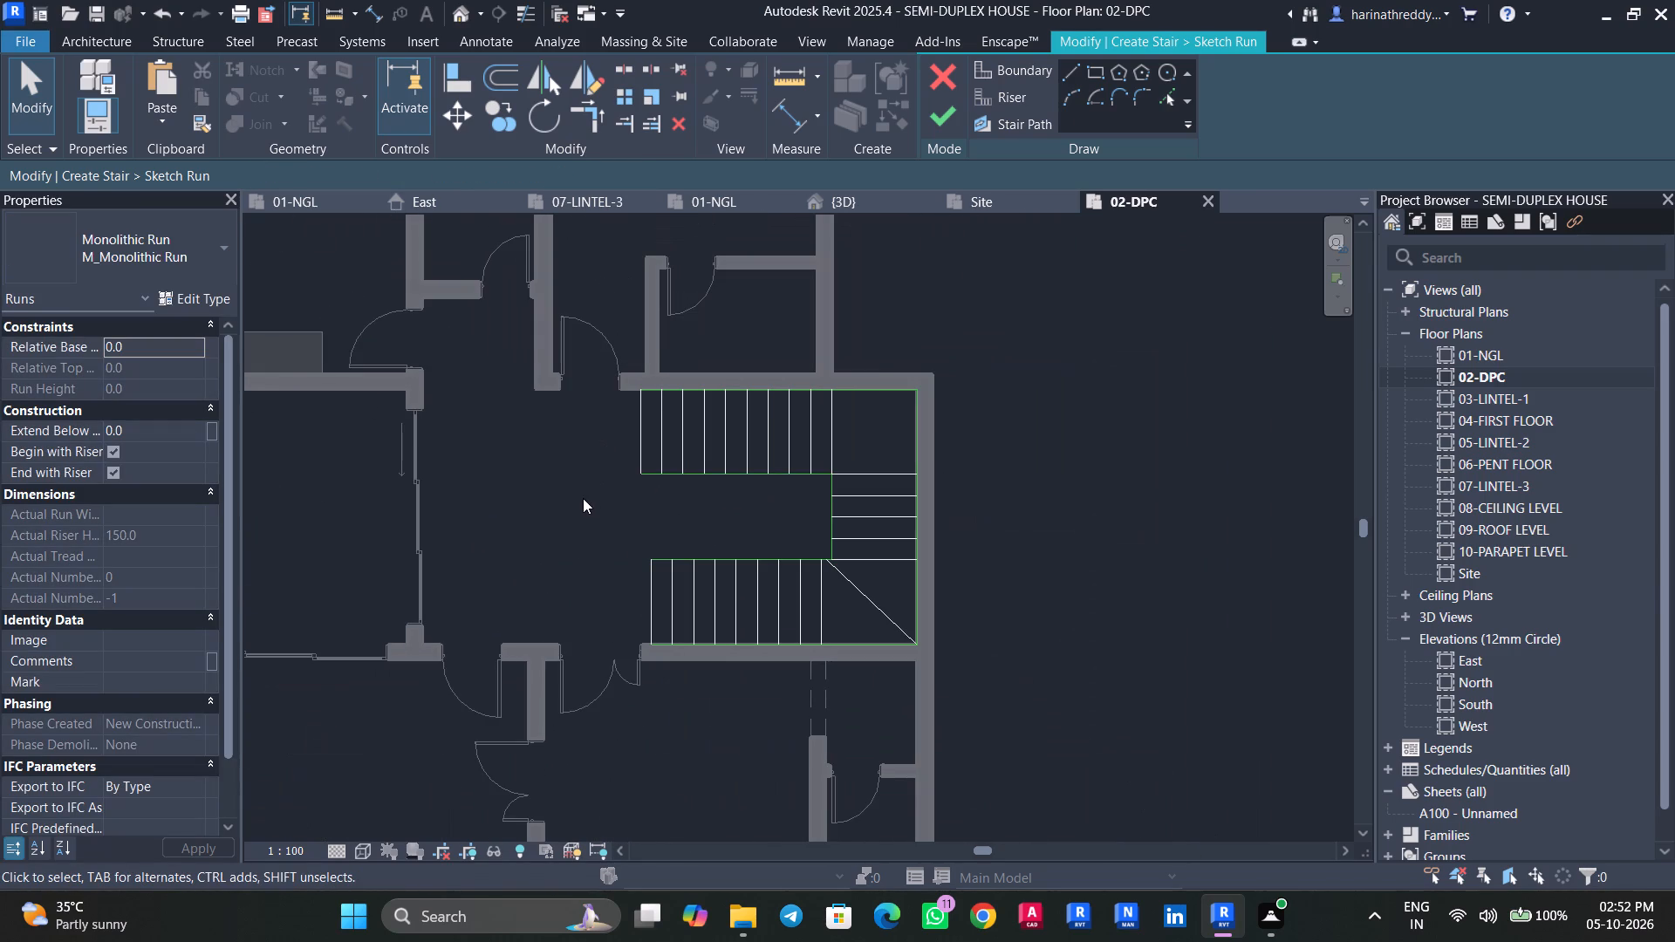
pyautogui.scroll(-9, 583, 498)
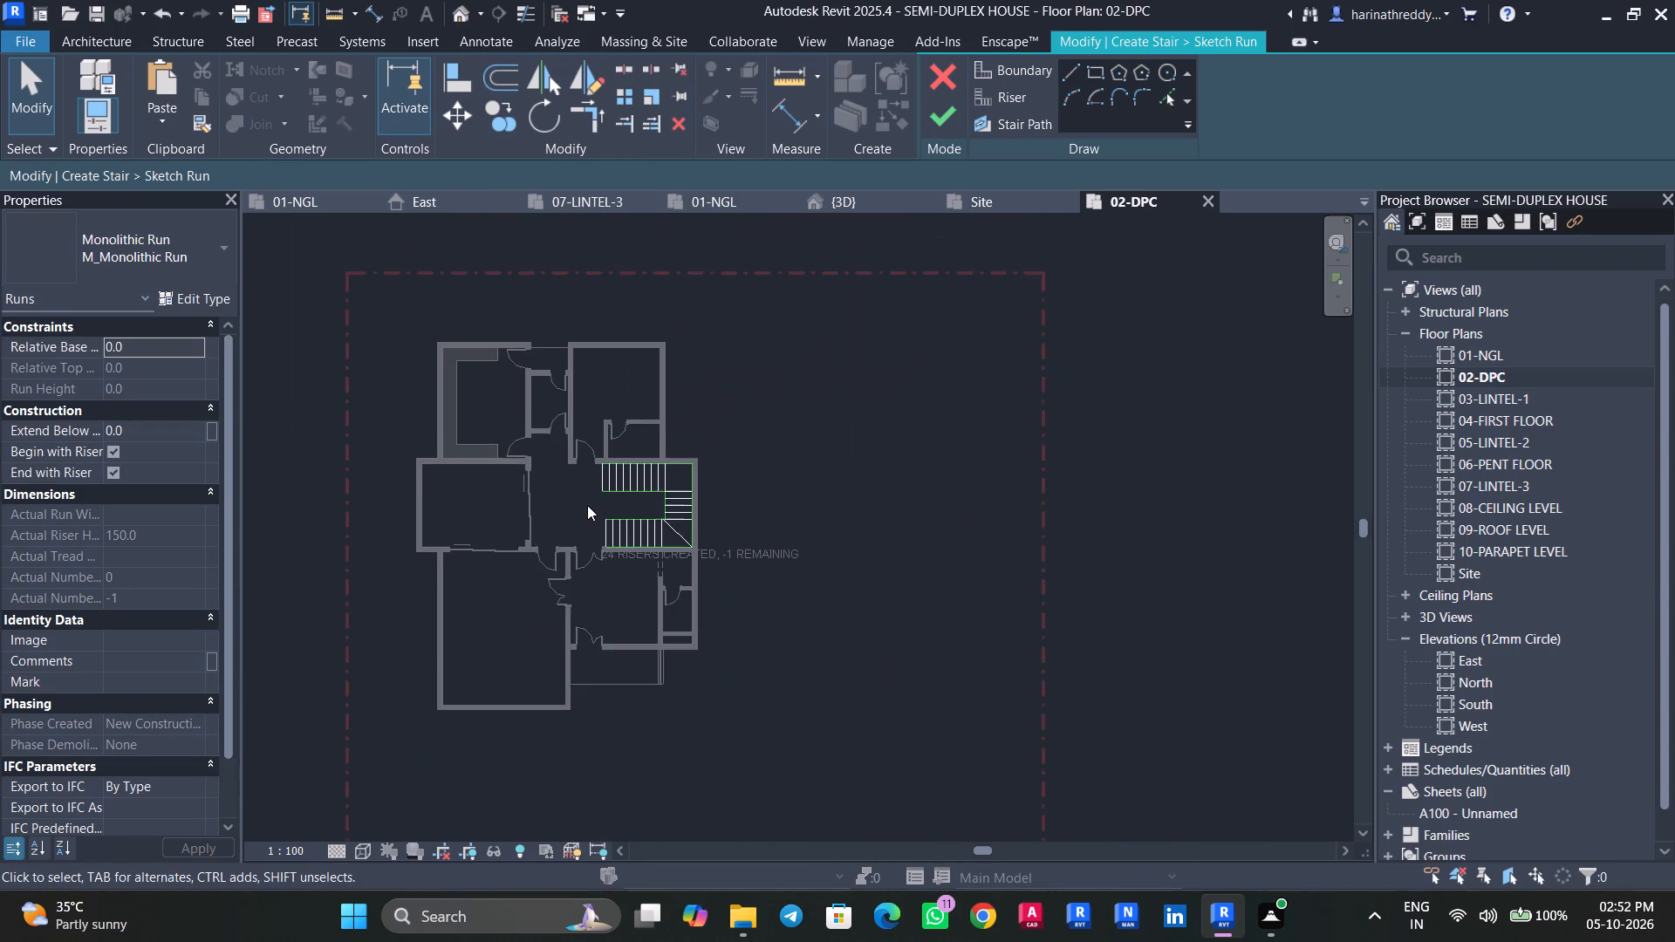
pyautogui.scroll(4, 588, 509)
pyautogui.scroll(-3, 588, 509)
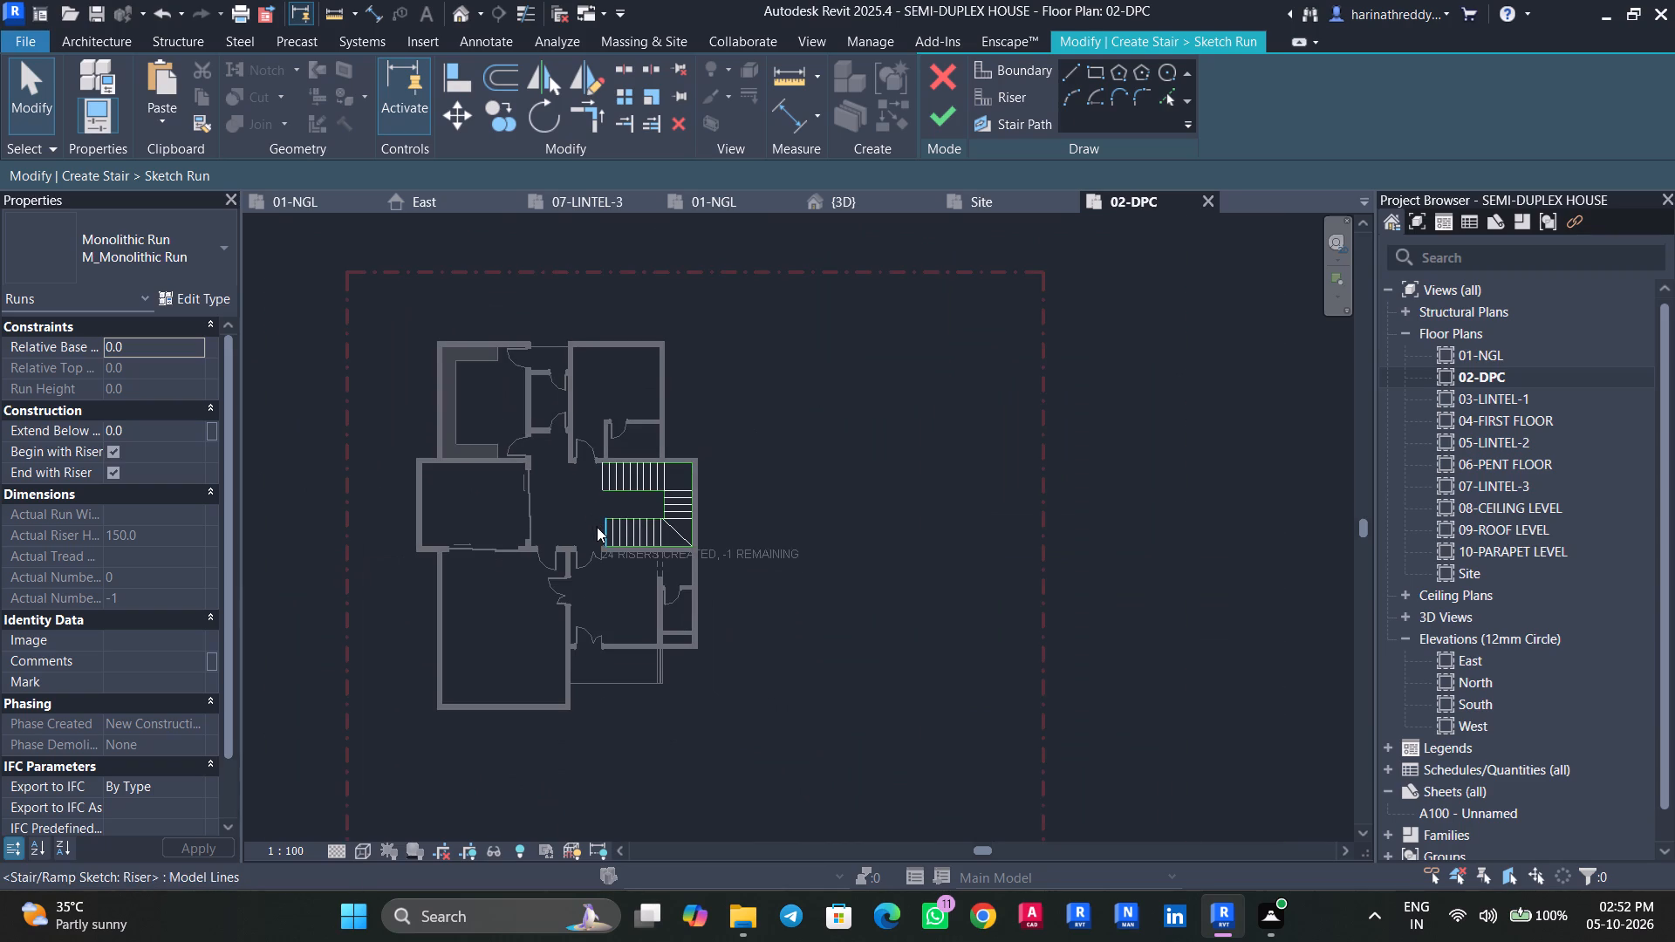
pyautogui.scroll(8, 604, 508)
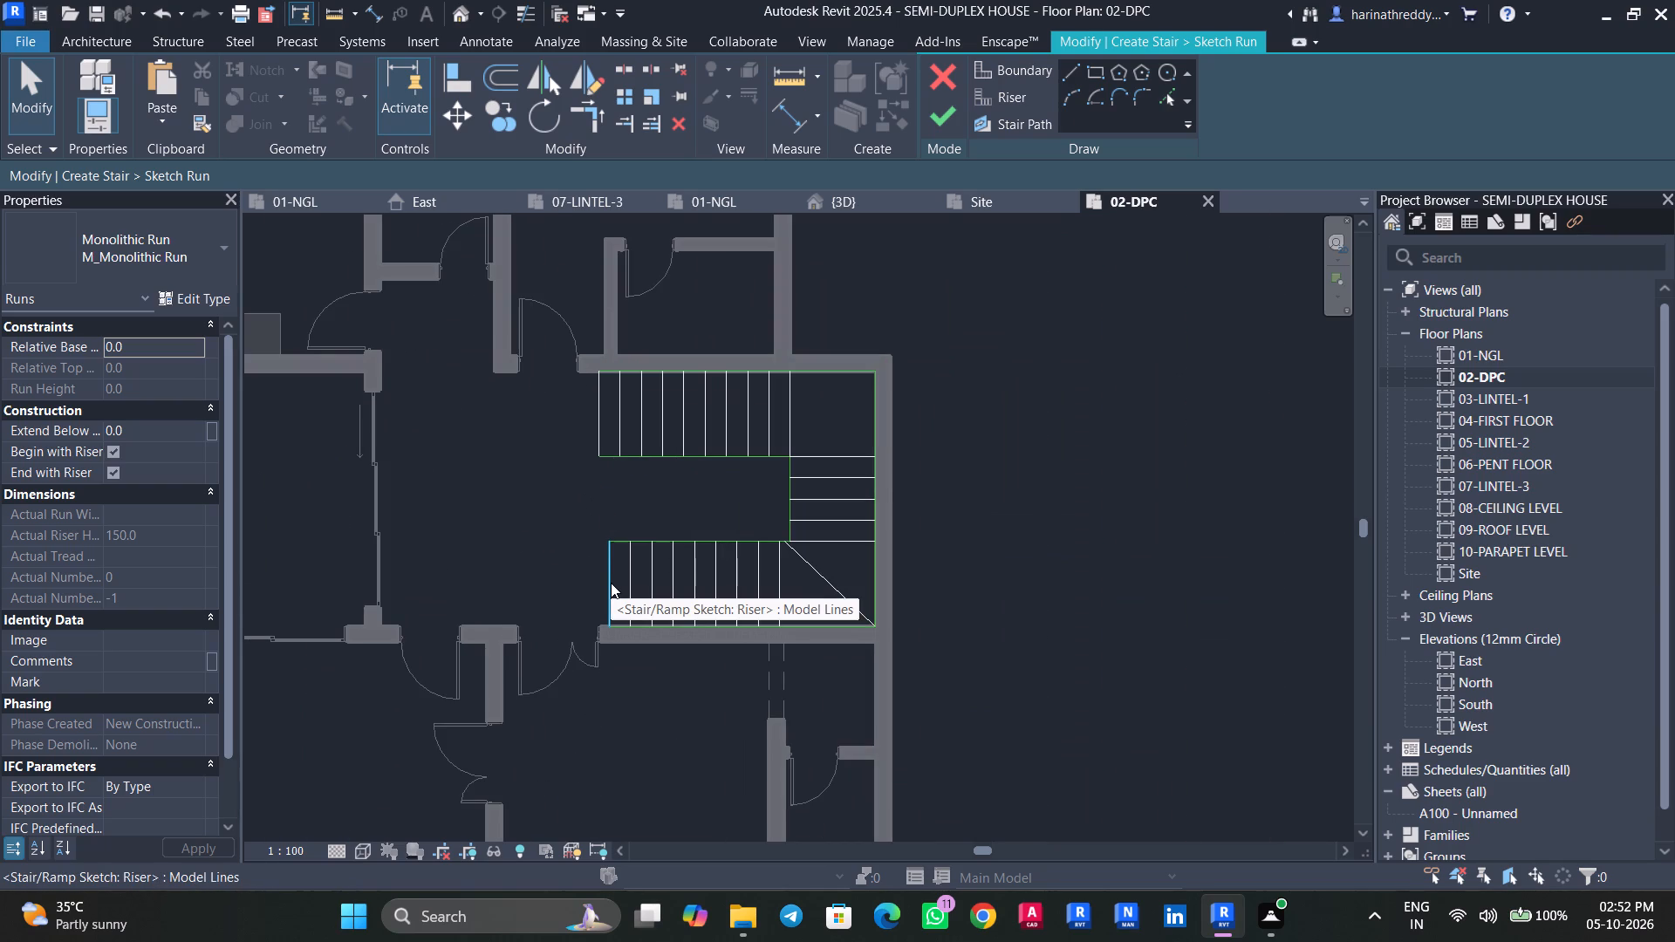
pyautogui.click(611, 583)
pyautogui.press('Delete')
# Shorten the south flight's inner and outer boundary lines so both end at its westernmost remaining riser.
pyautogui.click(619, 536)
pyautogui.scroll(4, 609, 541)
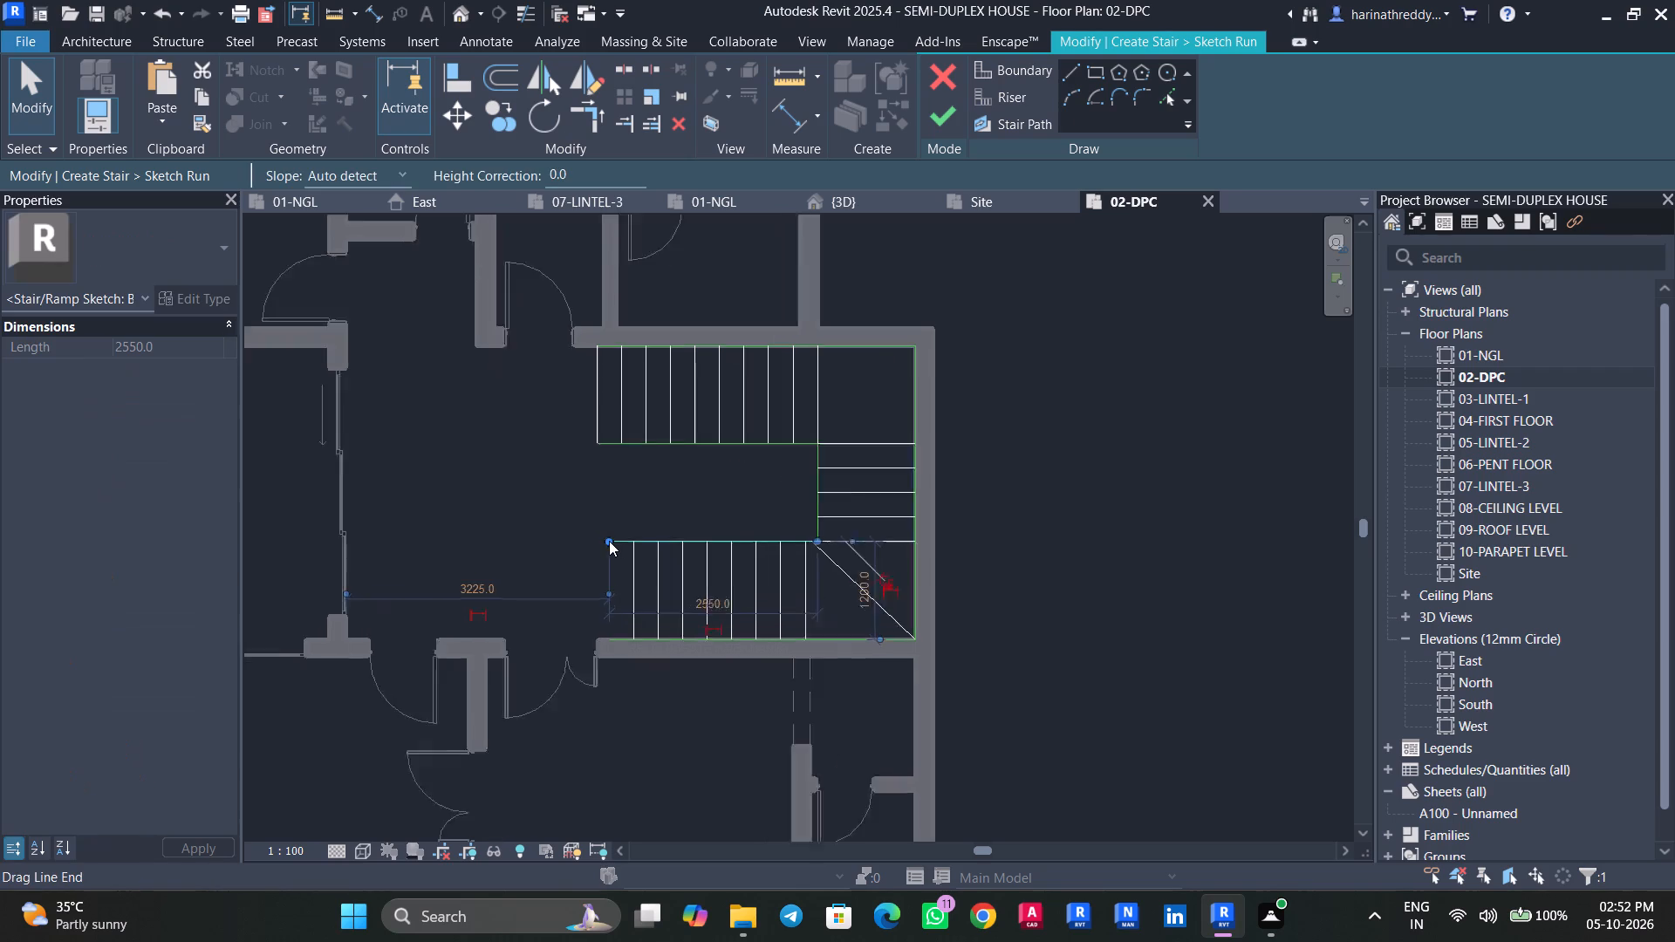
pyautogui.scroll(2, 609, 541)
pyautogui.moveTo(609, 542); pyautogui.dragTo(655, 549)
pyautogui.press('Escape')
pyautogui.click(619, 739)
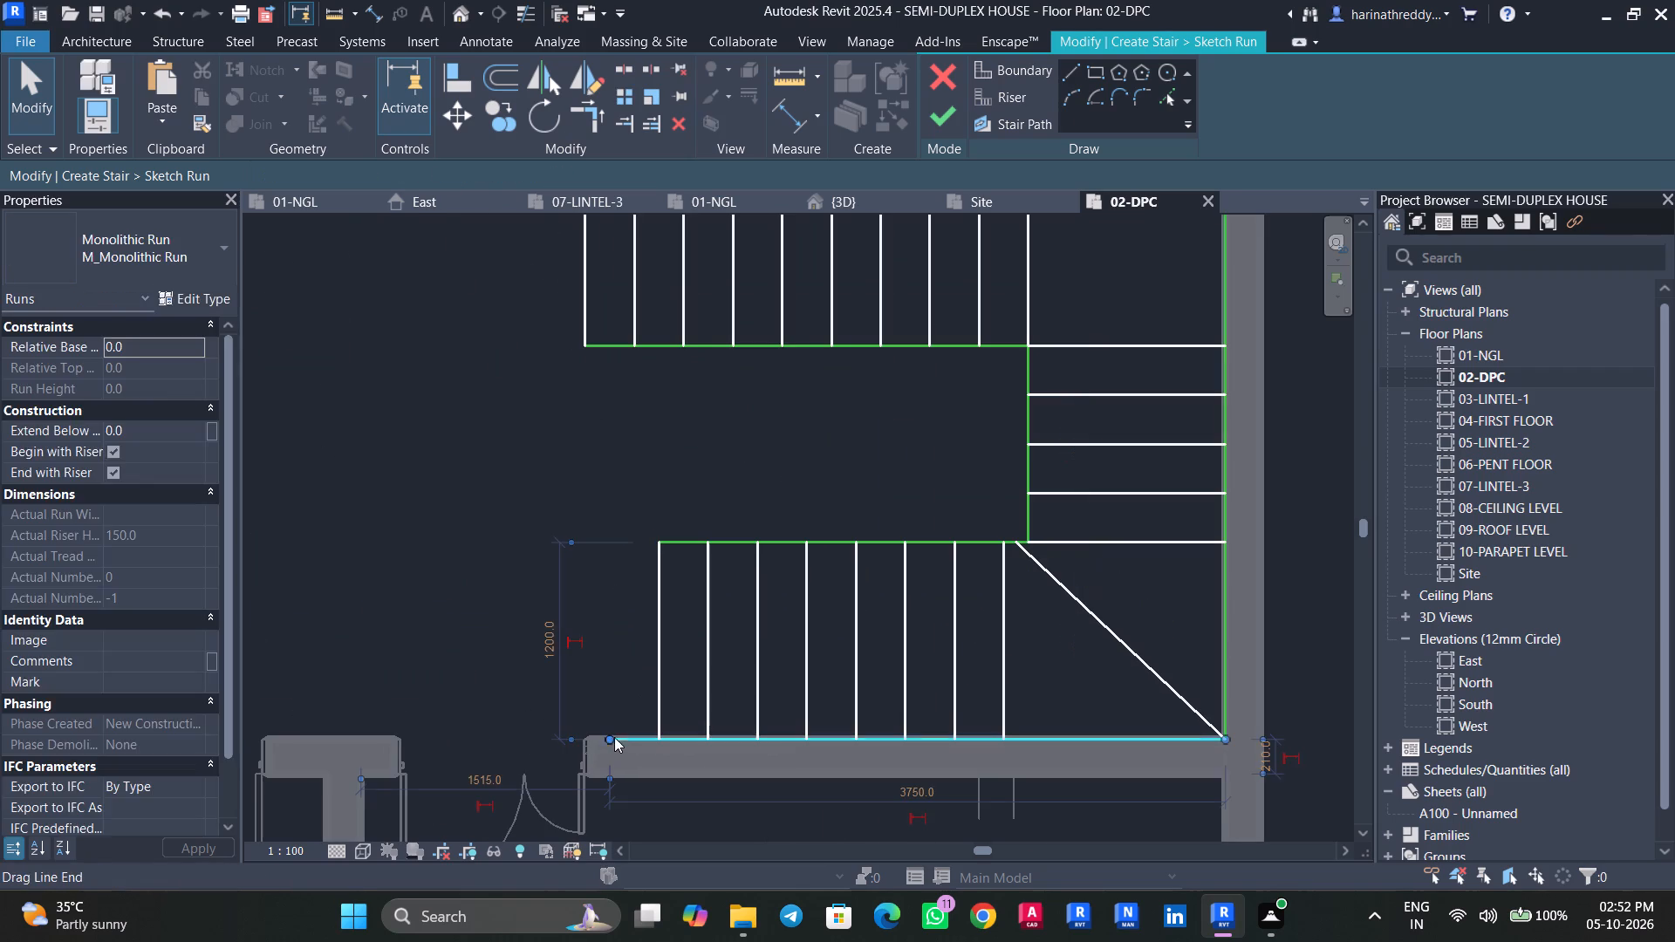
pyautogui.moveTo(608, 735); pyautogui.dragTo(654, 741)
pyautogui.press('Escape')
# Draw the stair path from the northwest riser's midpoint 3300 mm east, about 2435 mm south to the diagonal riser, and west to the south flight's end riser.
pyautogui.scroll(-13, 569, 670)
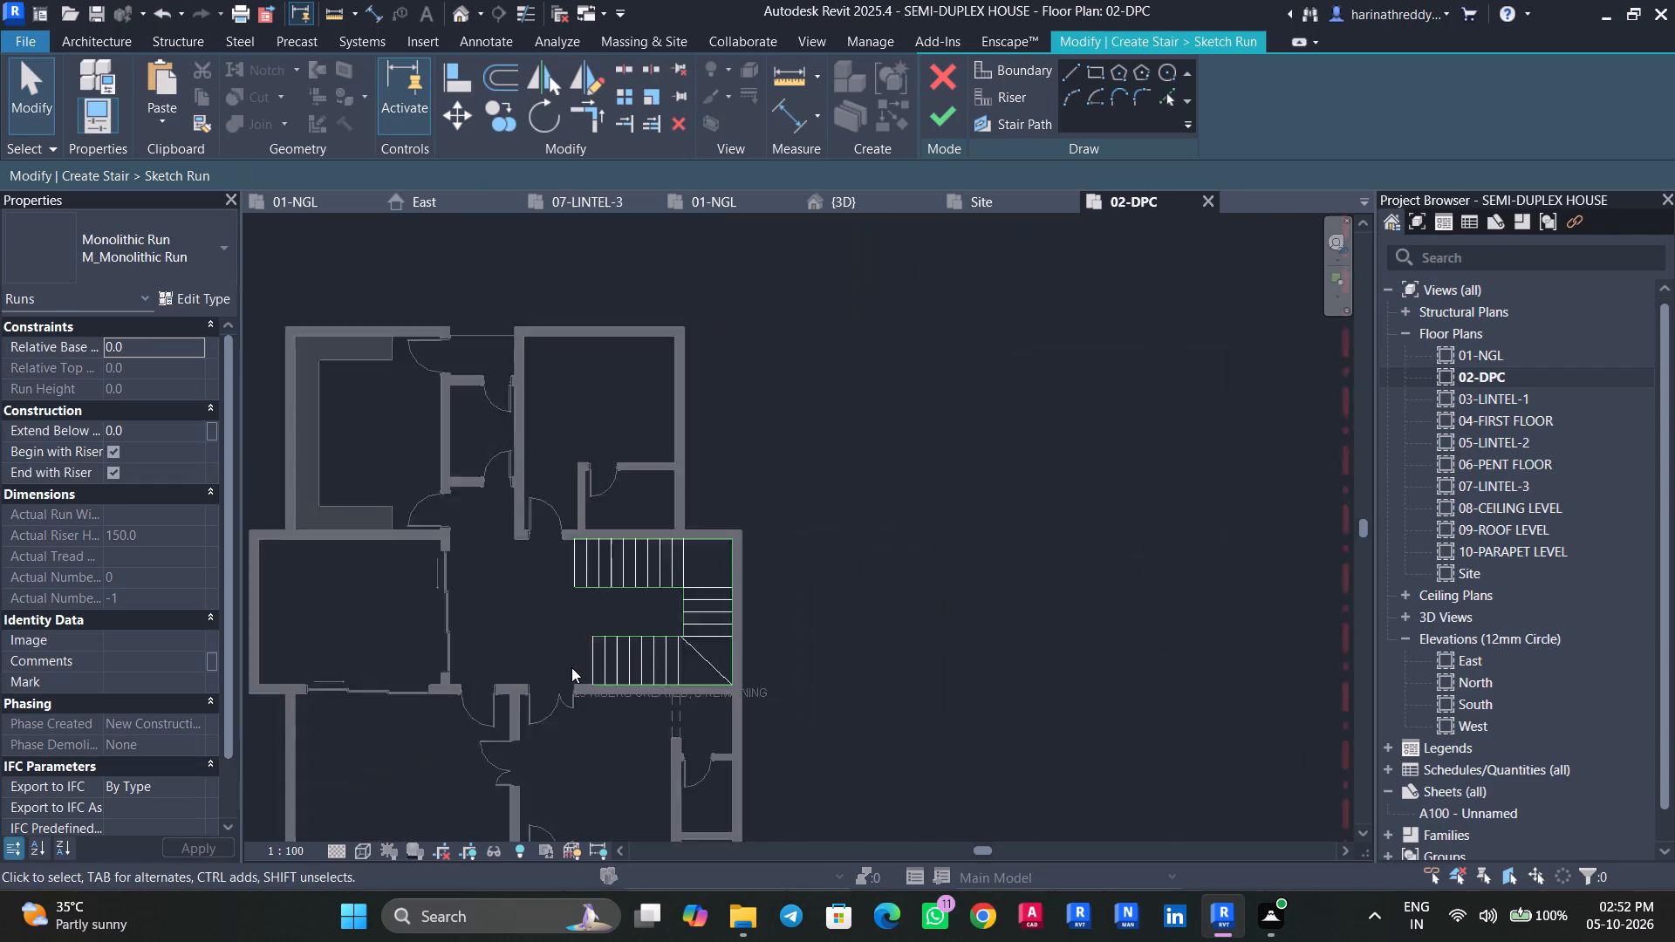
pyautogui.scroll(-2, 571, 667)
pyautogui.moveTo(641, 672); pyautogui.dragTo(721, 682, button='middle')
pyautogui.scroll(10, 660, 678)
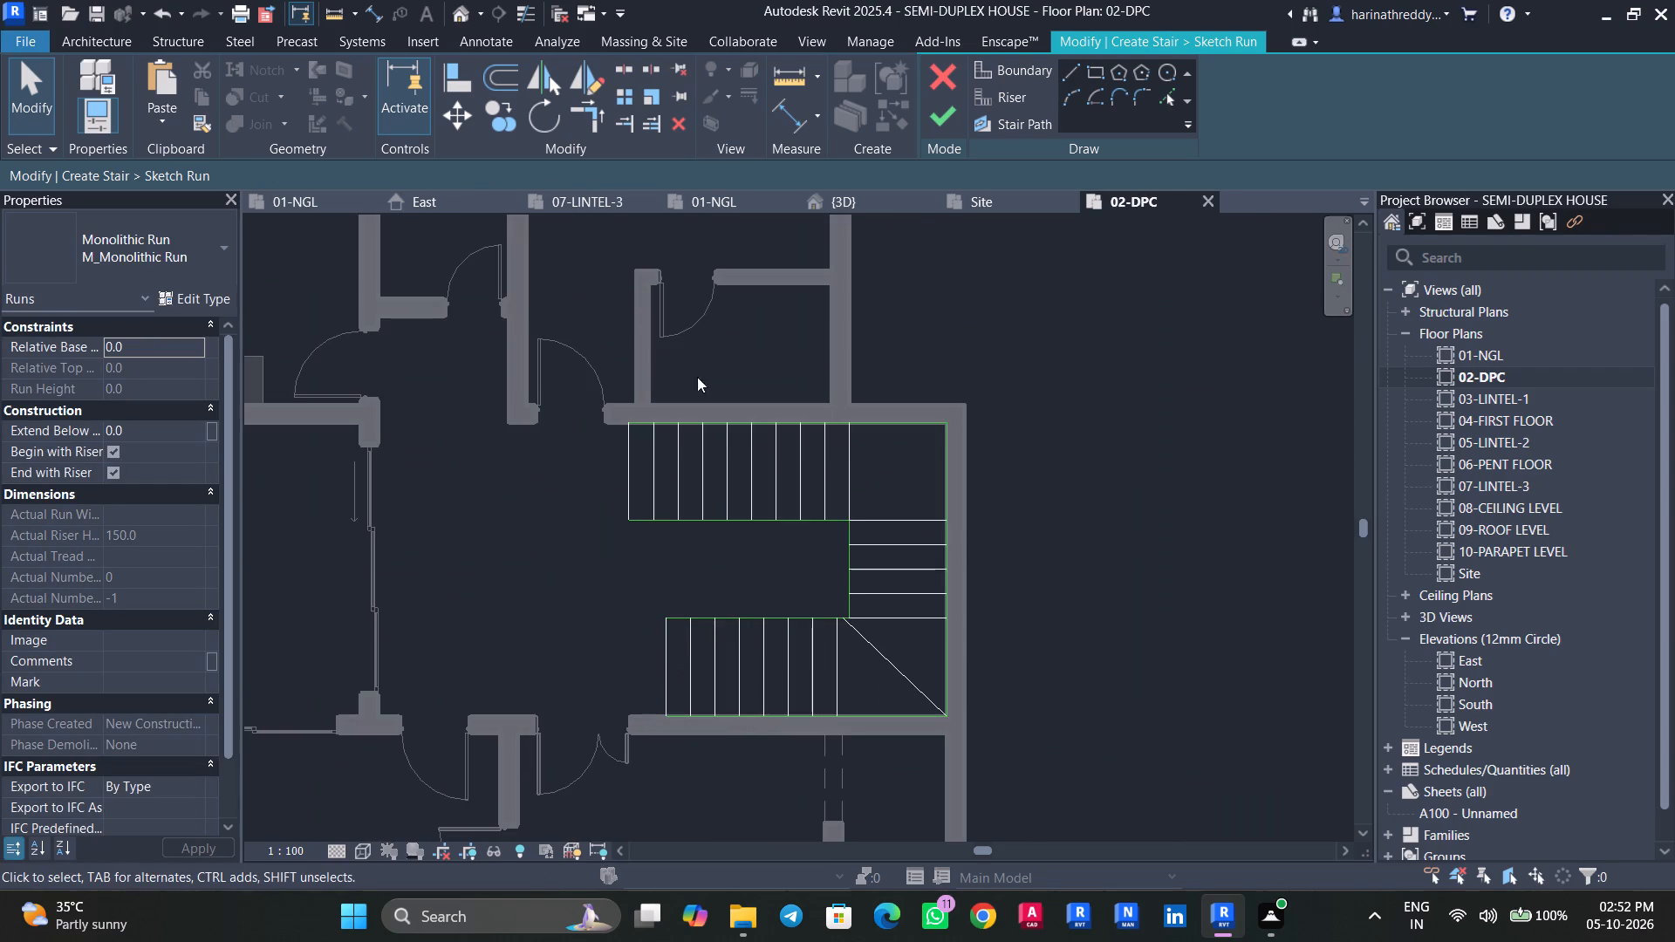
pyautogui.doubleClick(1010, 124)
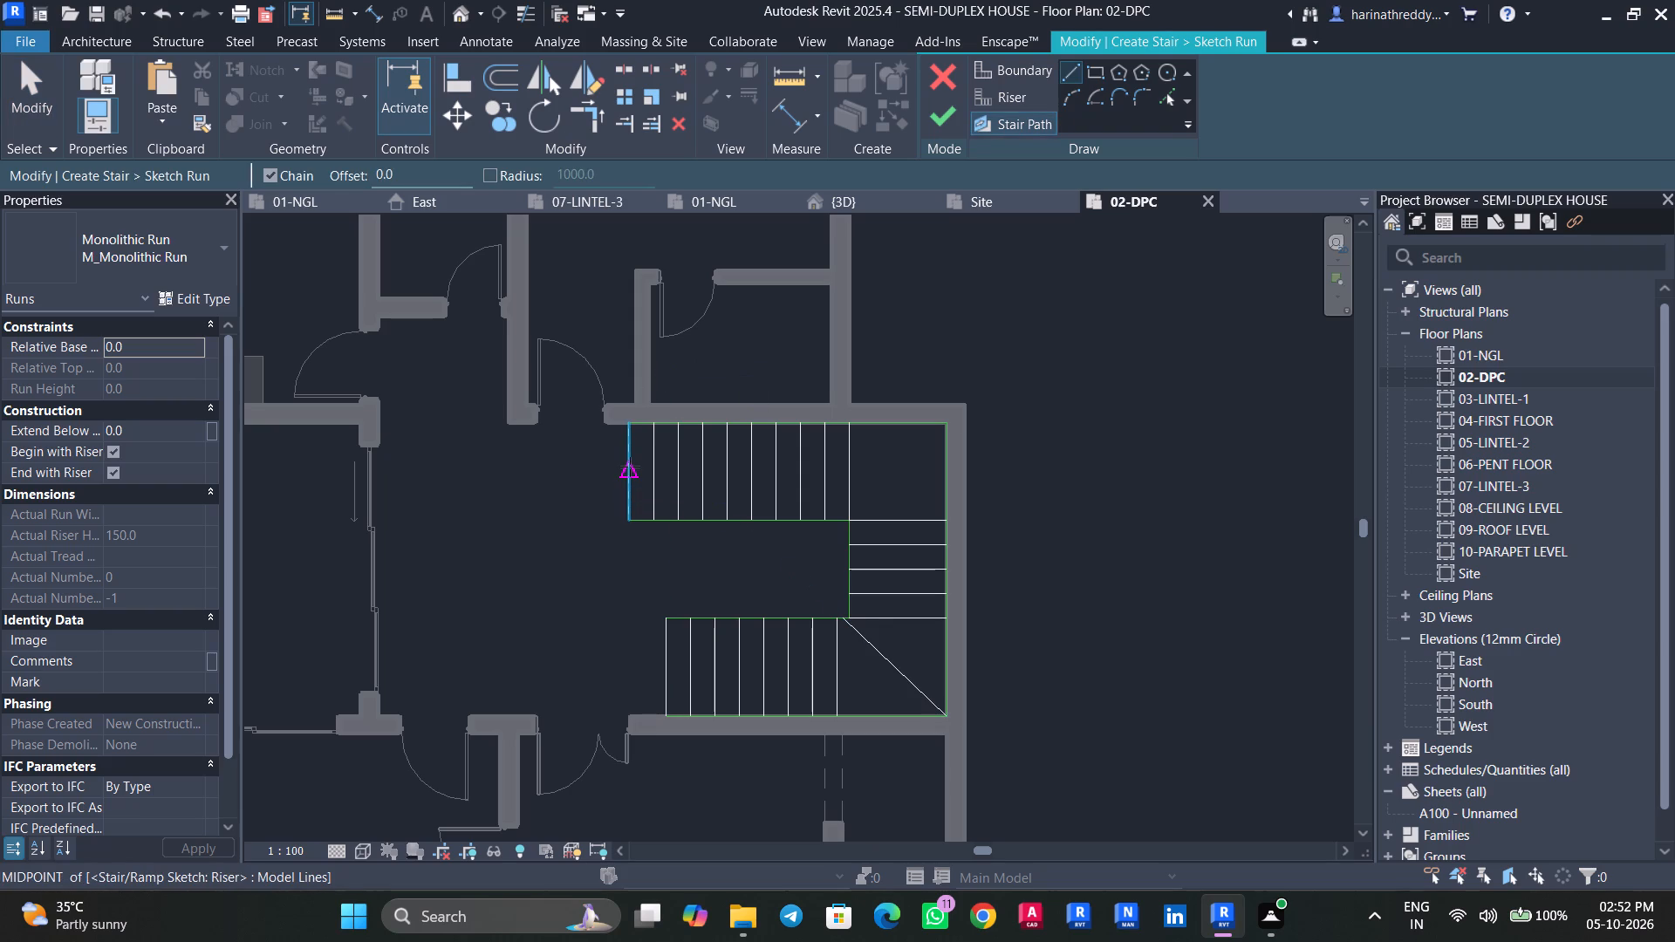
pyautogui.scroll(-1, 630, 467)
pyautogui.scroll(3, 630, 467)
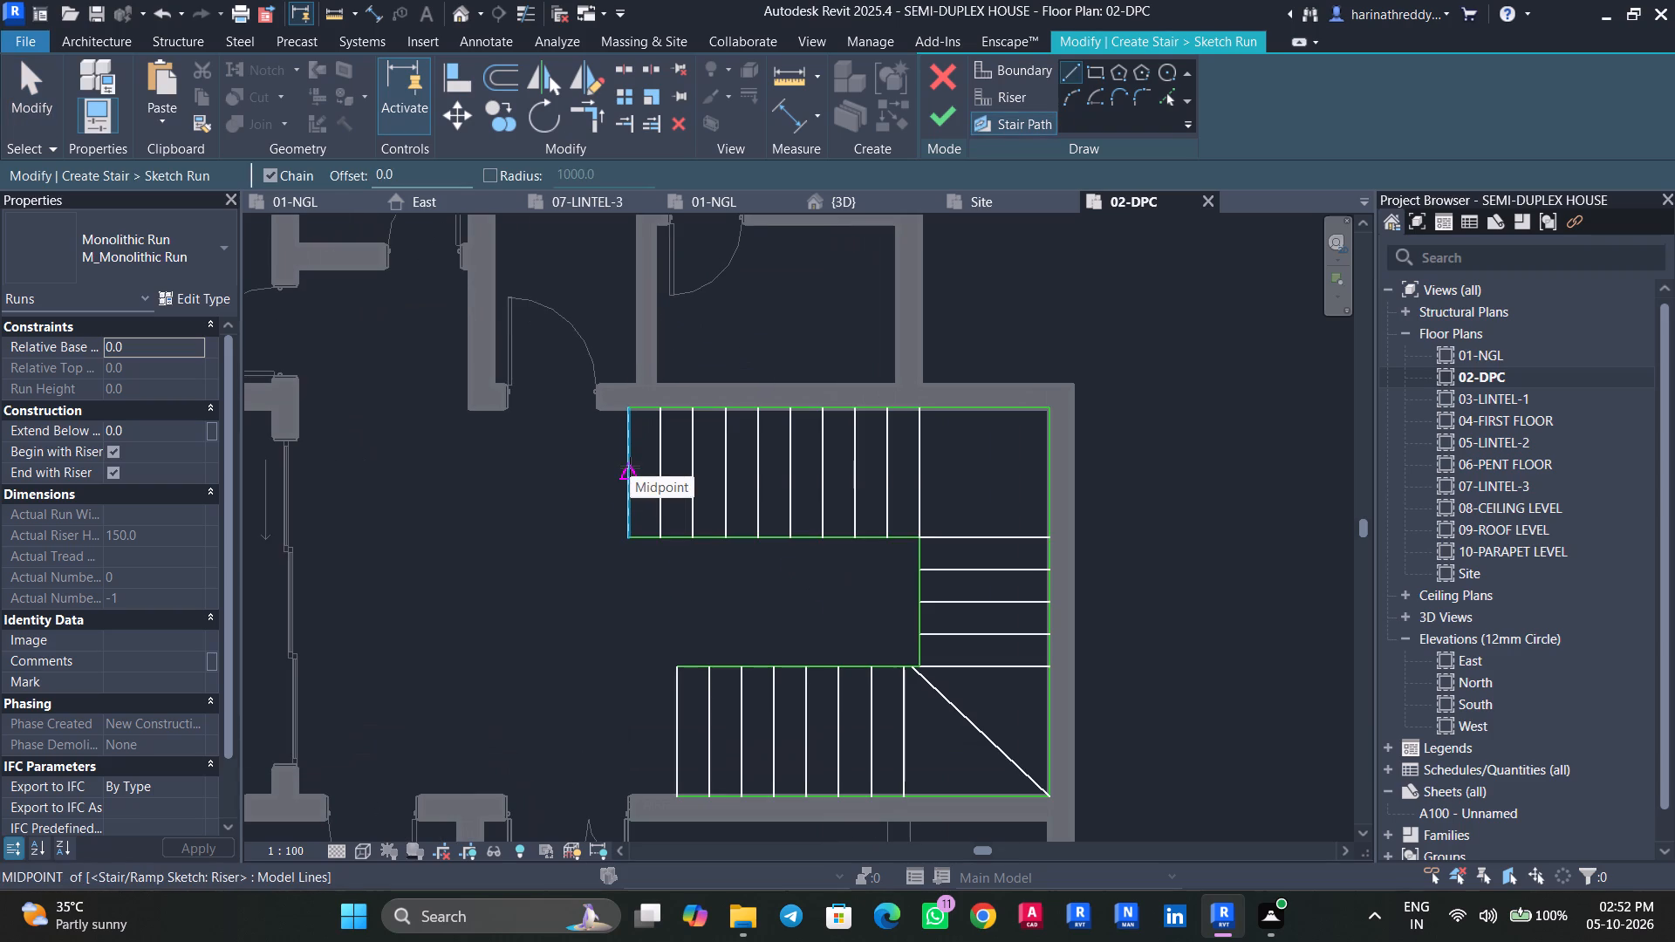
pyautogui.click(632, 476)
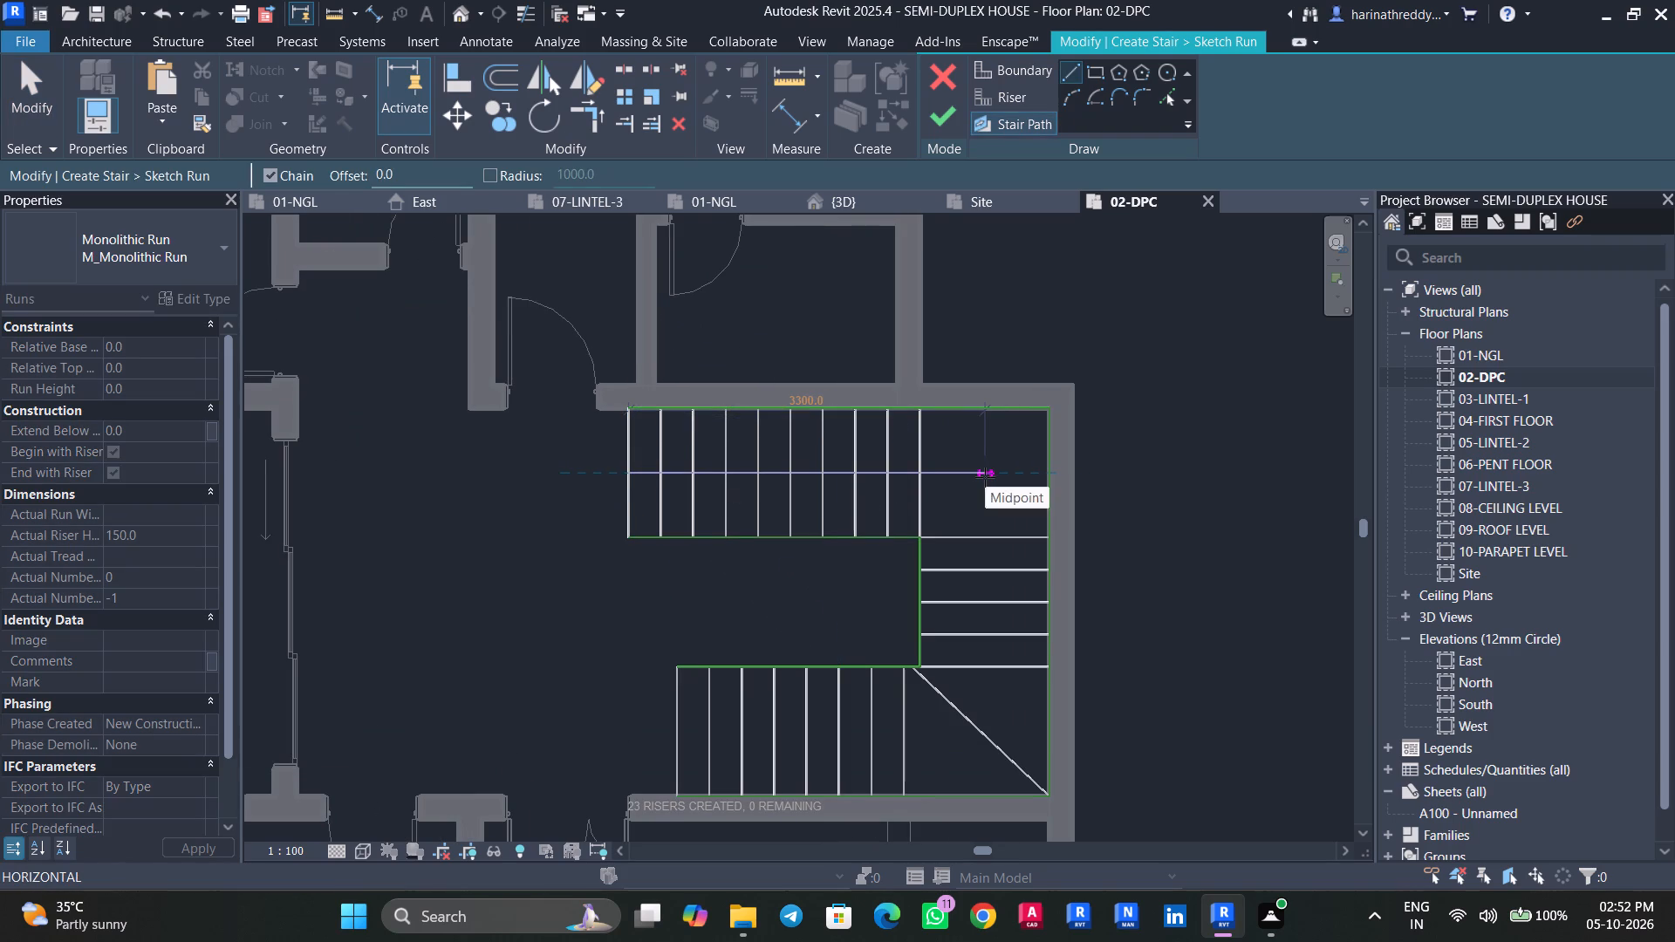
pyautogui.click(985, 477)
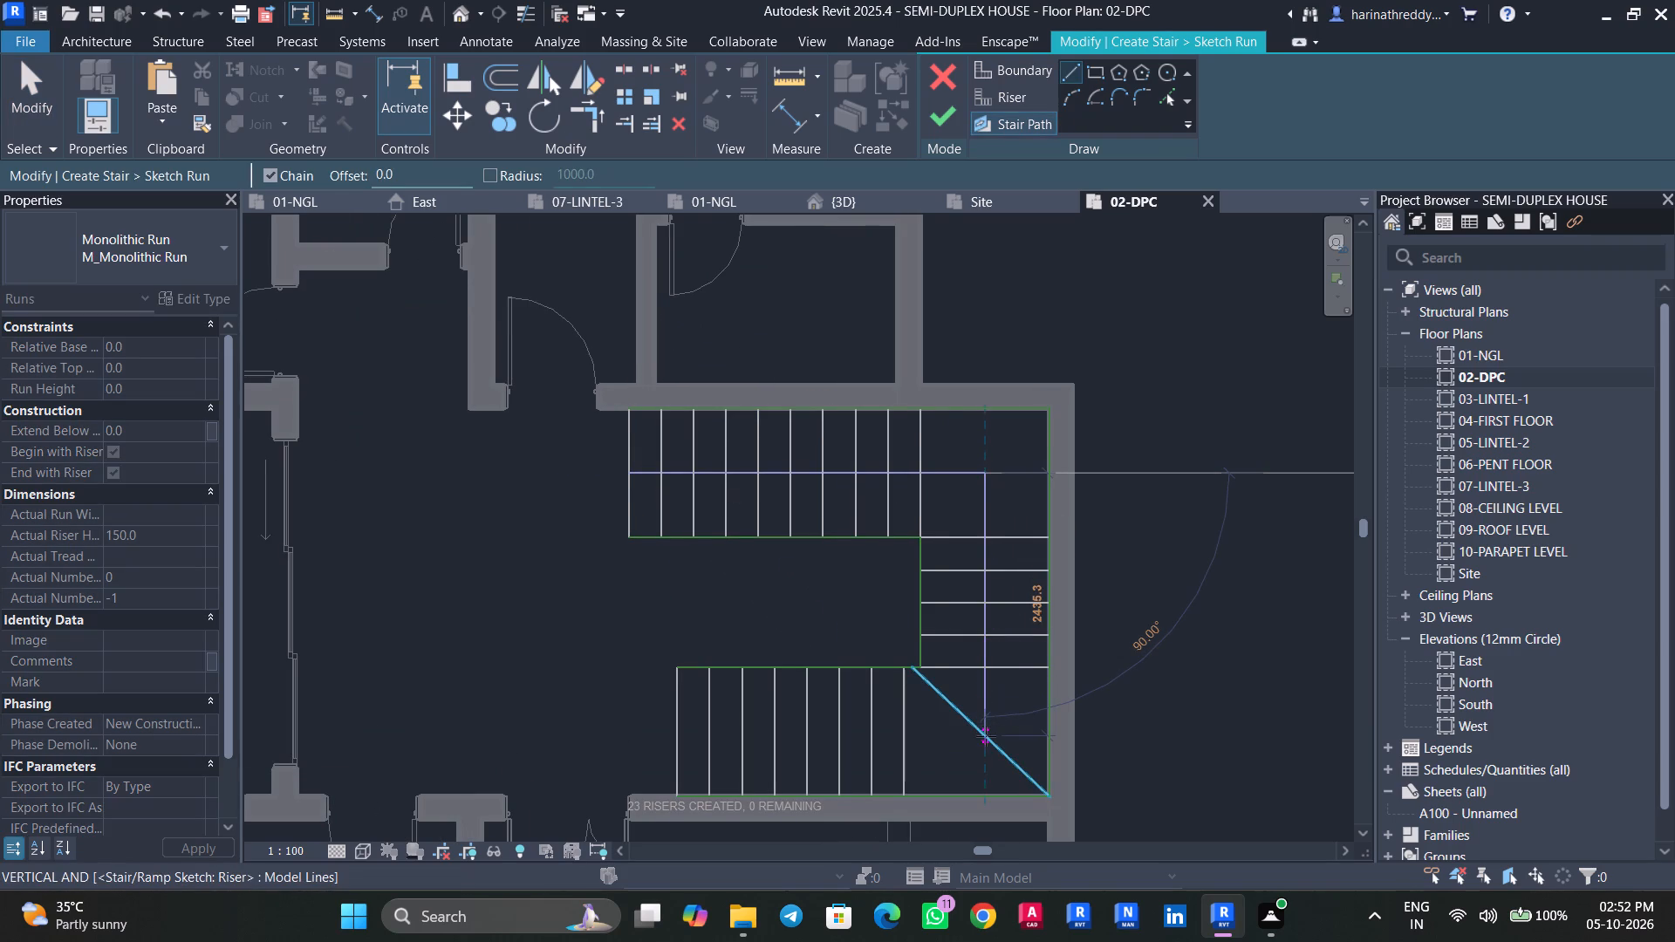
pyautogui.click(986, 736)
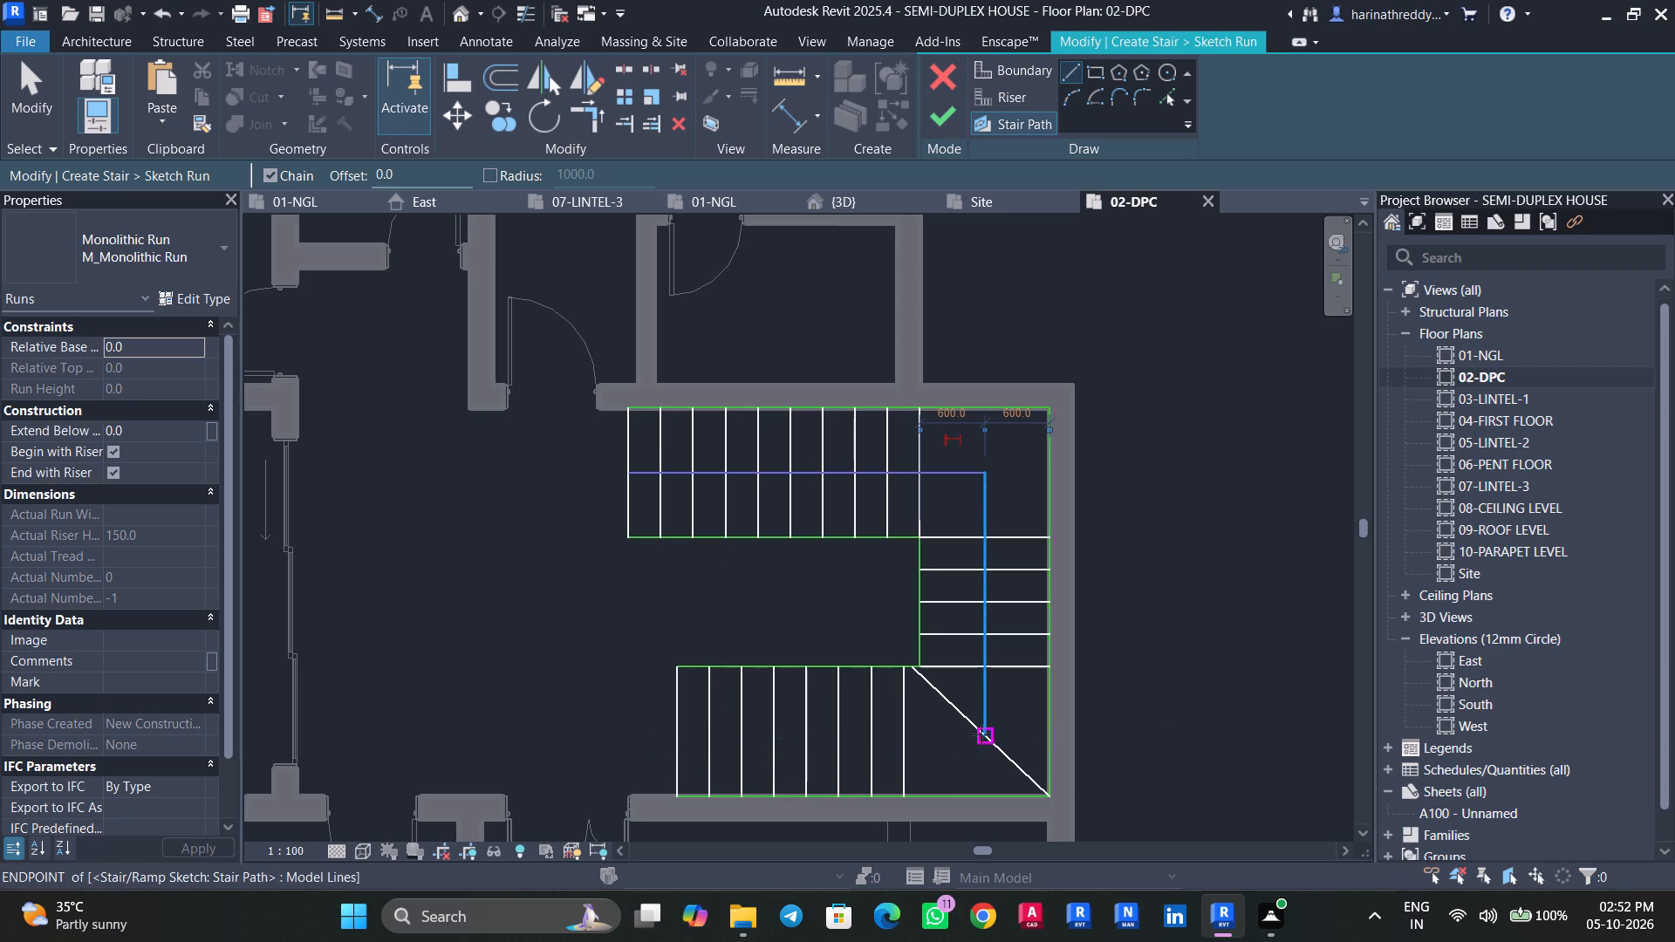
pyautogui.click(984, 734)
pyautogui.click(677, 731)
pyautogui.press('Escape')
pyautogui.press('Escape')
pyautogui.press('Escape')
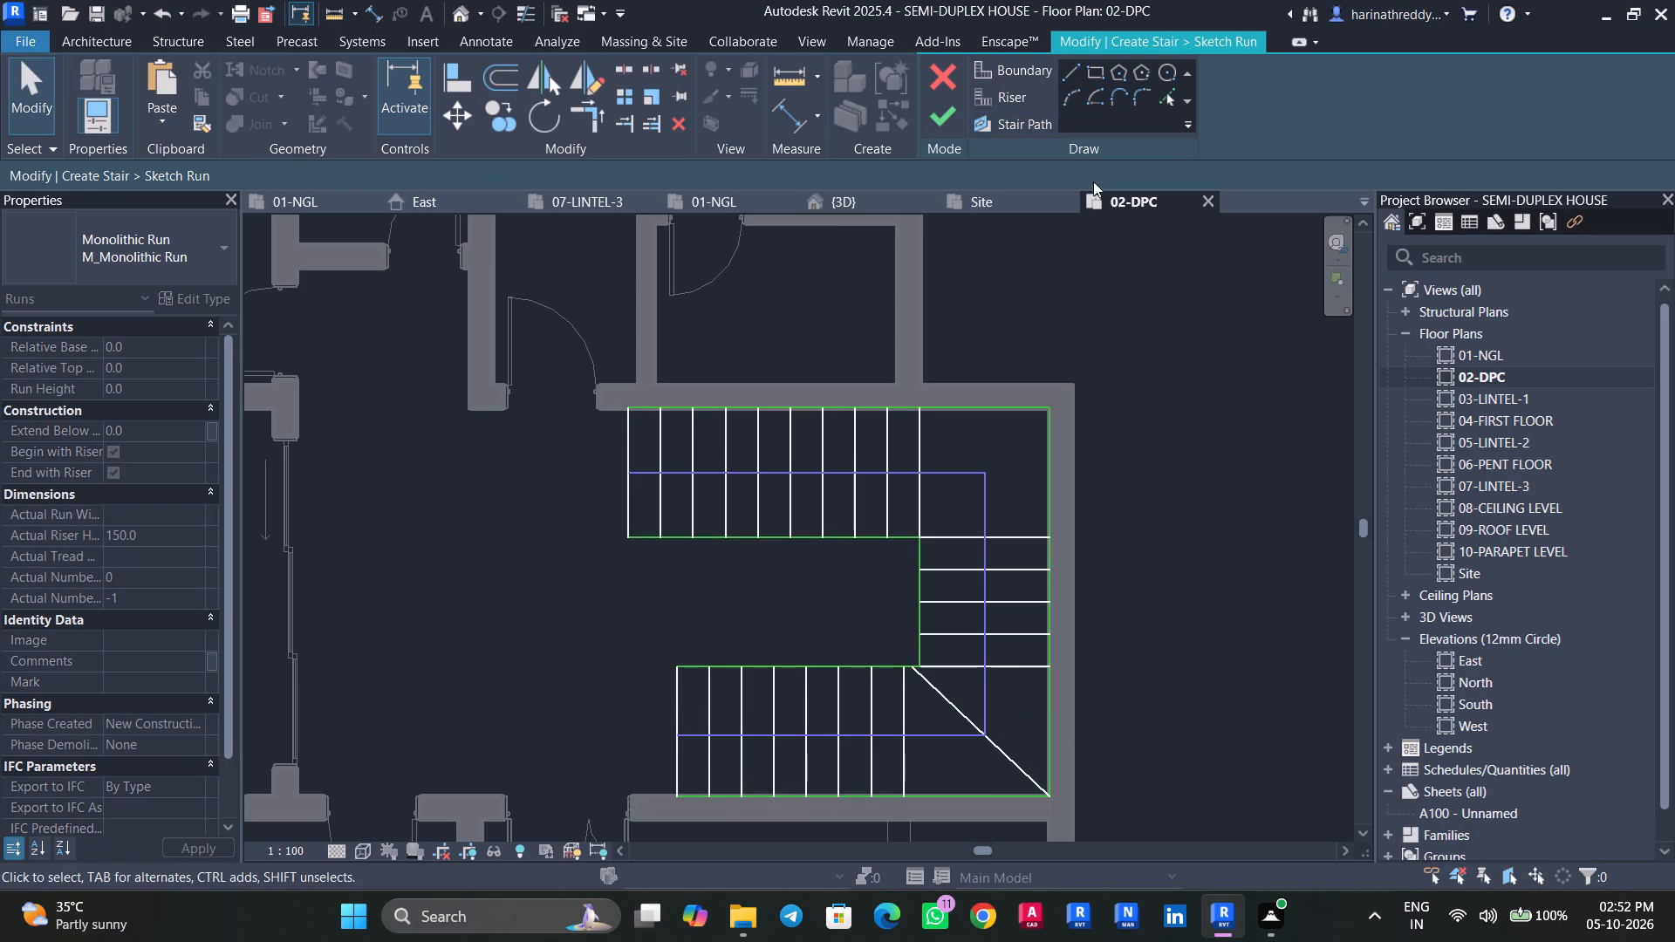
# Finish the run sketch, complete the monolithic stair, and dismiss the warning.
pyautogui.click(932, 113)
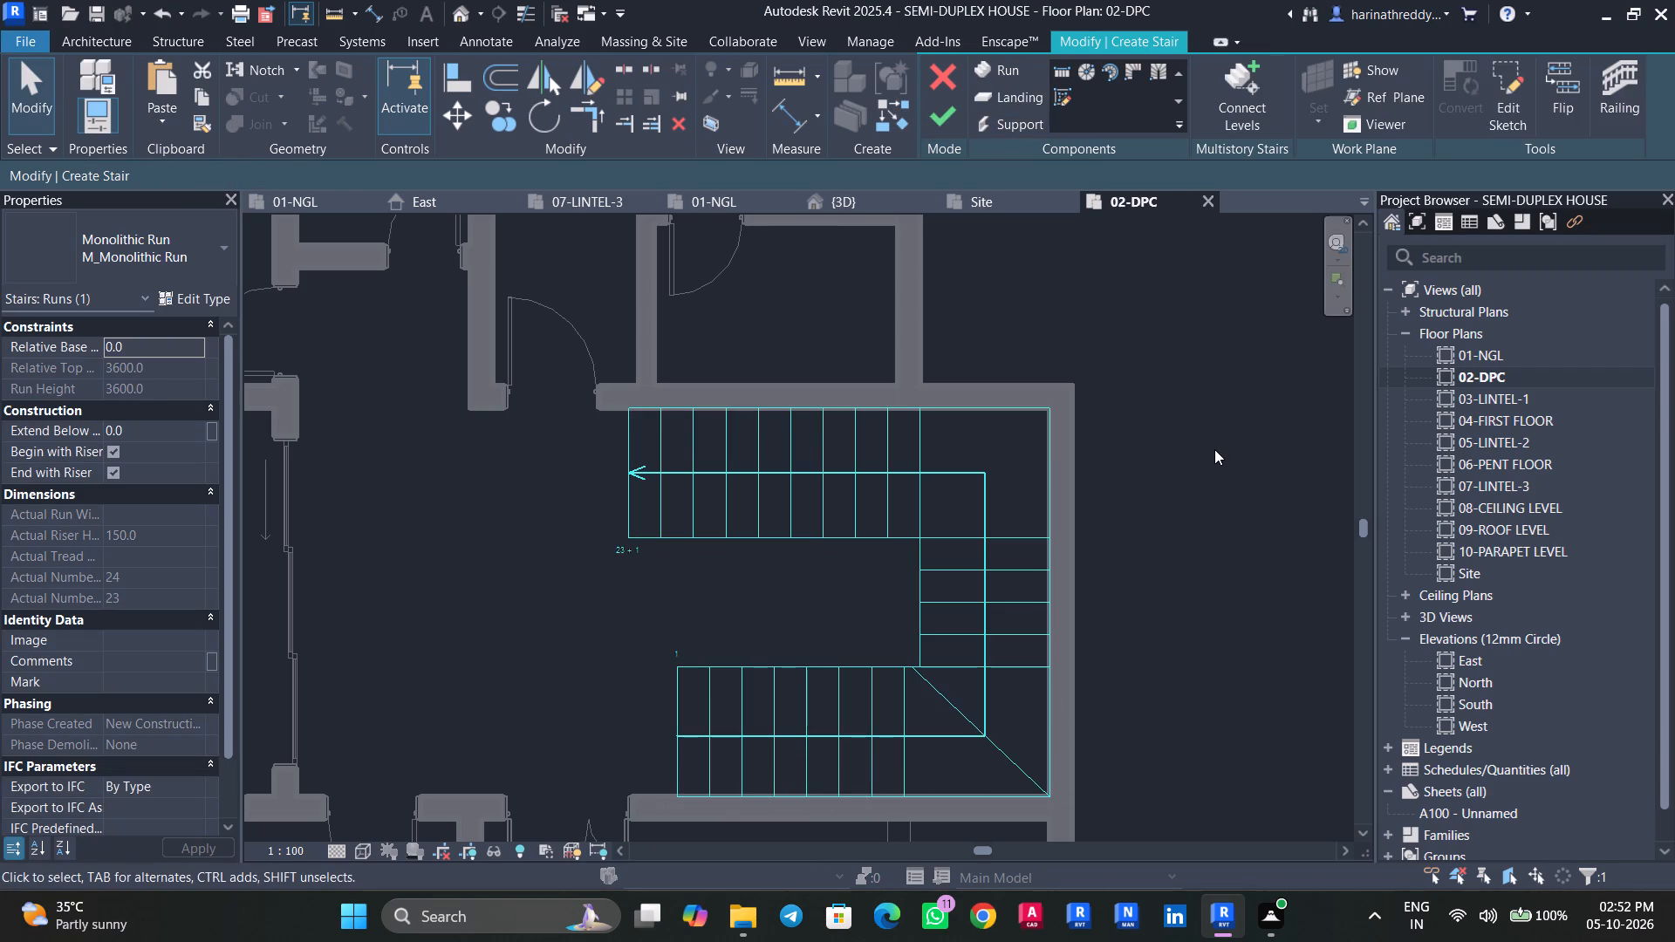
pyautogui.scroll(-14, 1224, 476)
pyautogui.moveTo(1251, 499); pyautogui.dragTo(1054, 537, button='middle')
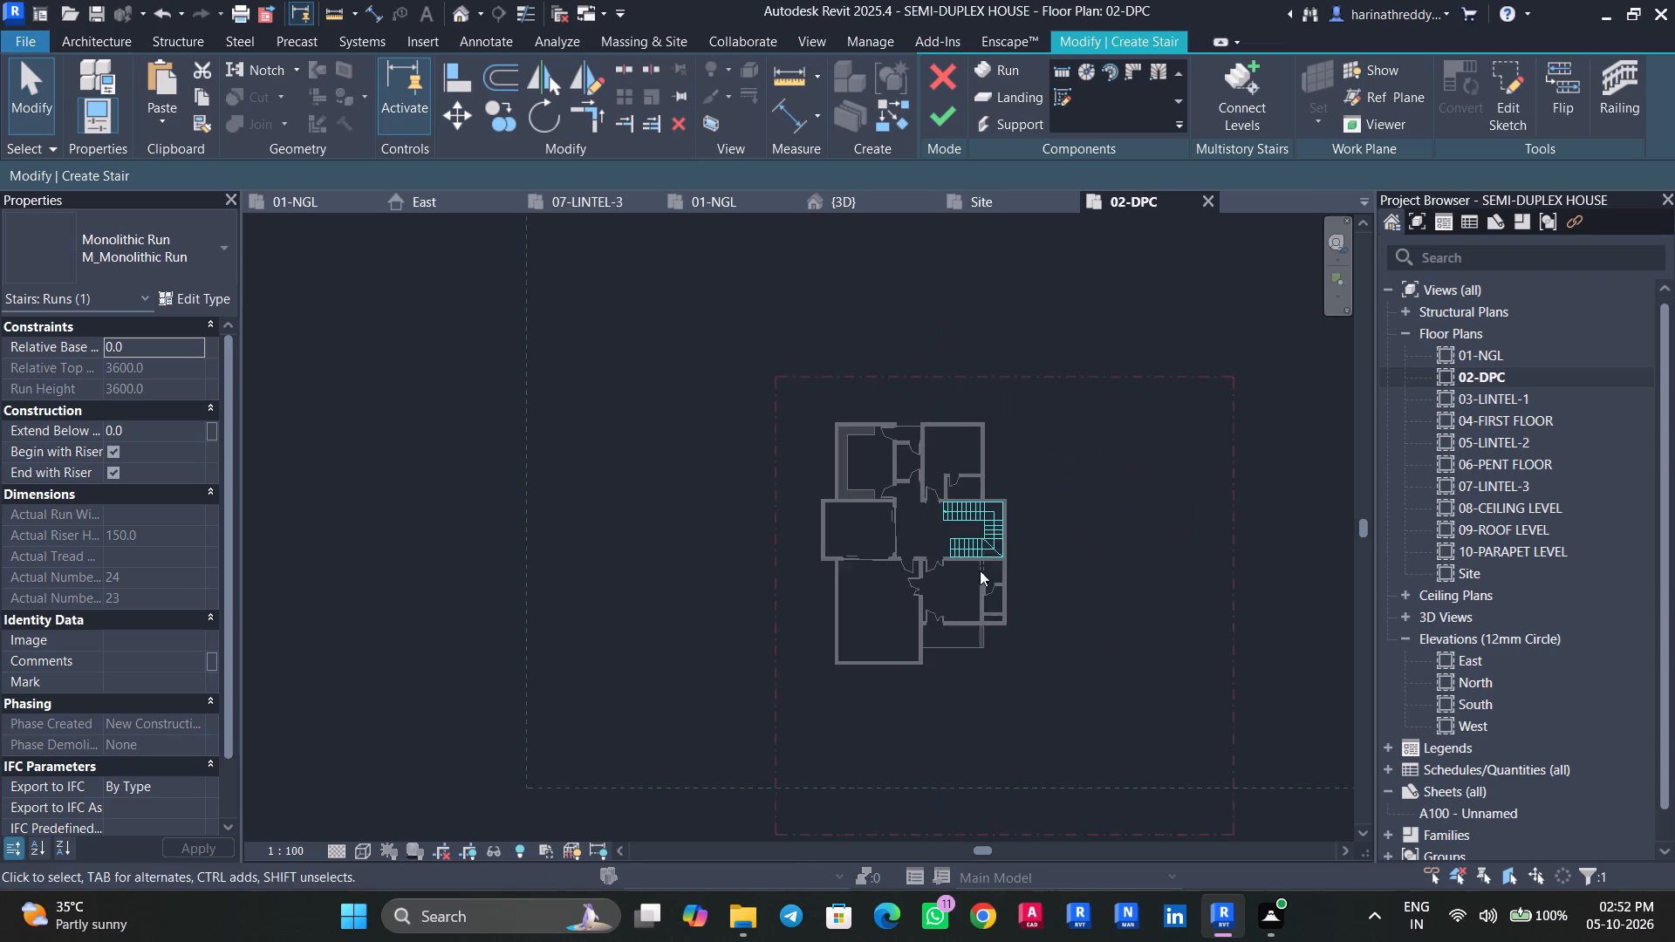
pyautogui.scroll(11, 970, 563)
pyautogui.scroll(5, 882, 412)
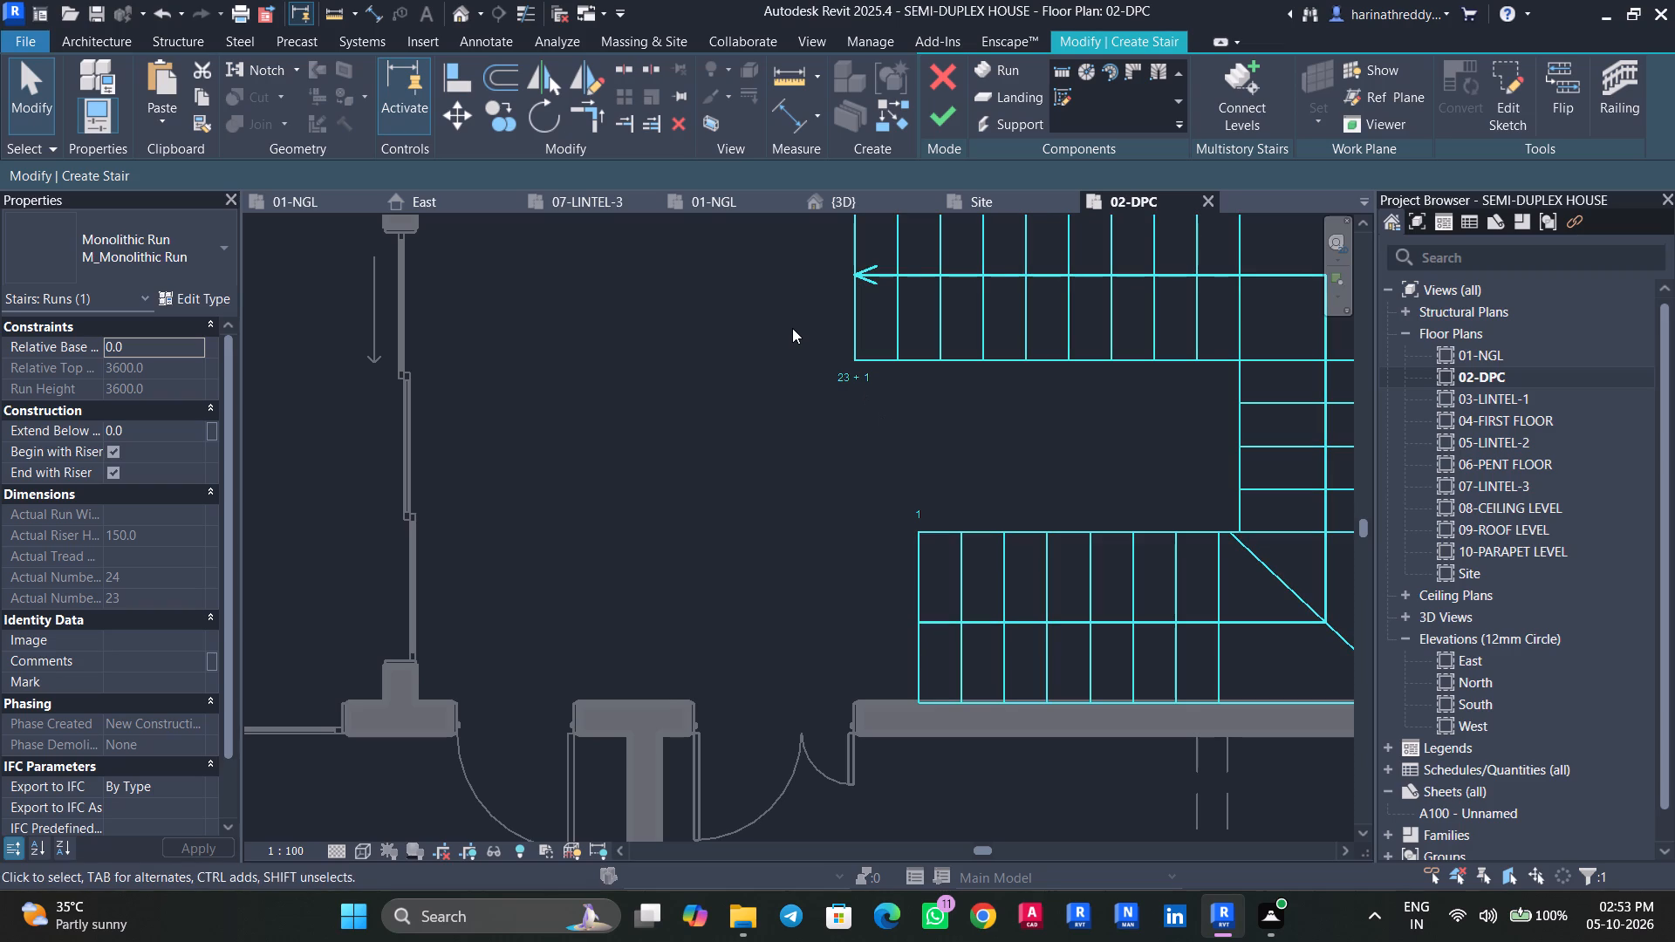
pyautogui.click(939, 99)
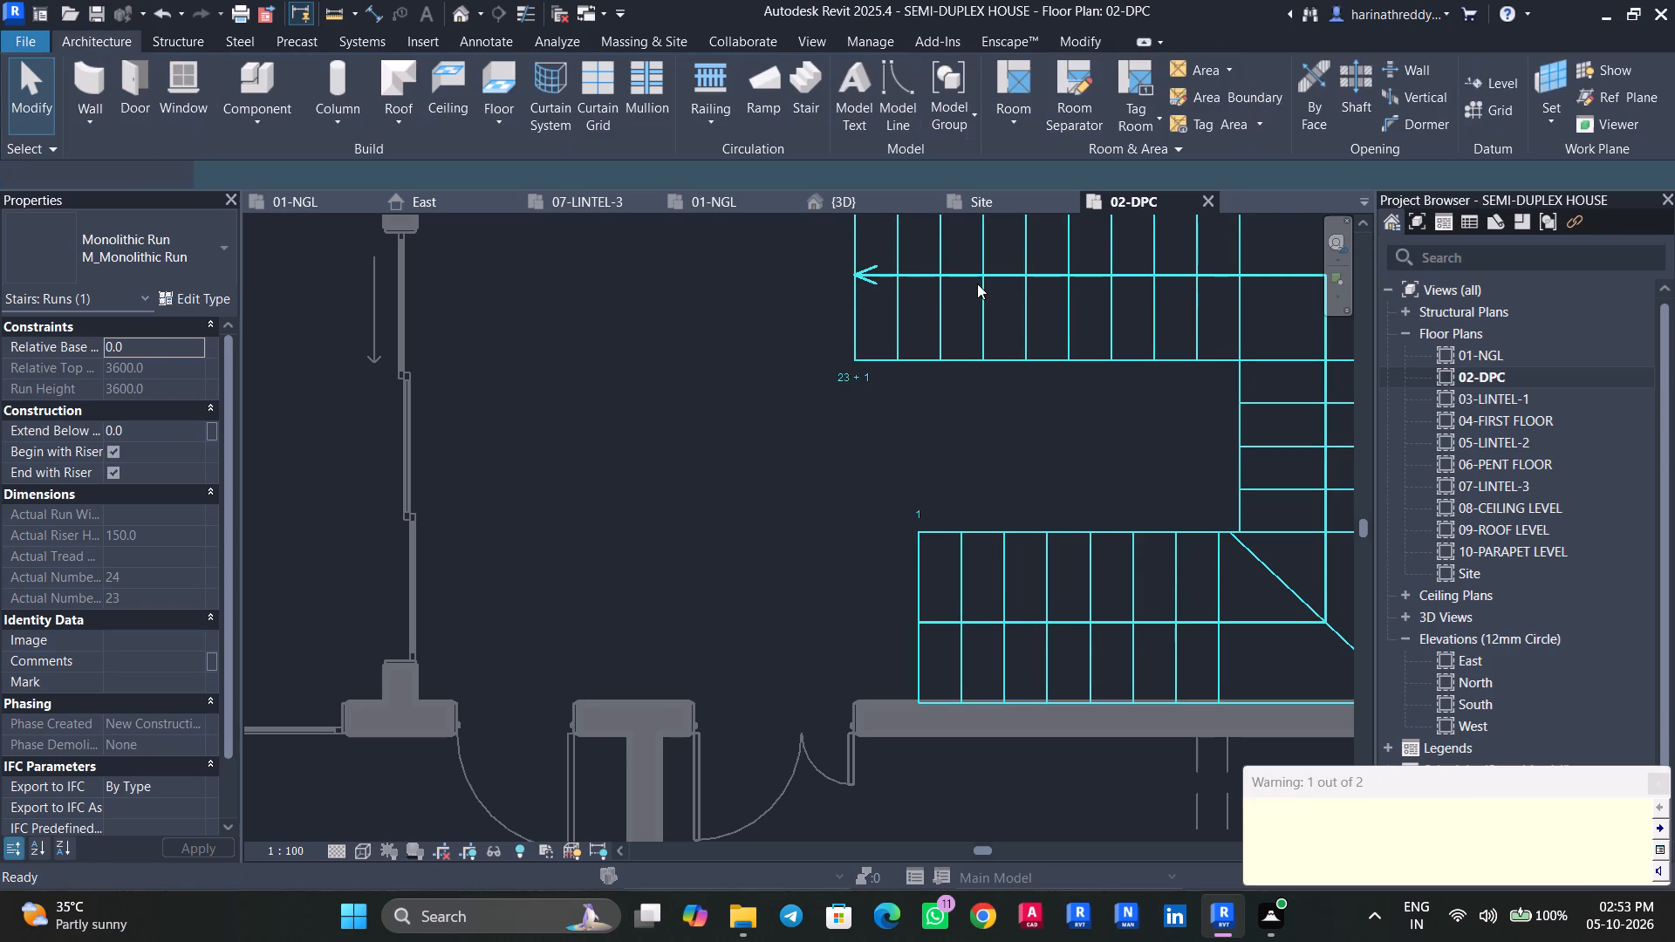
pyautogui.click(1656, 780)
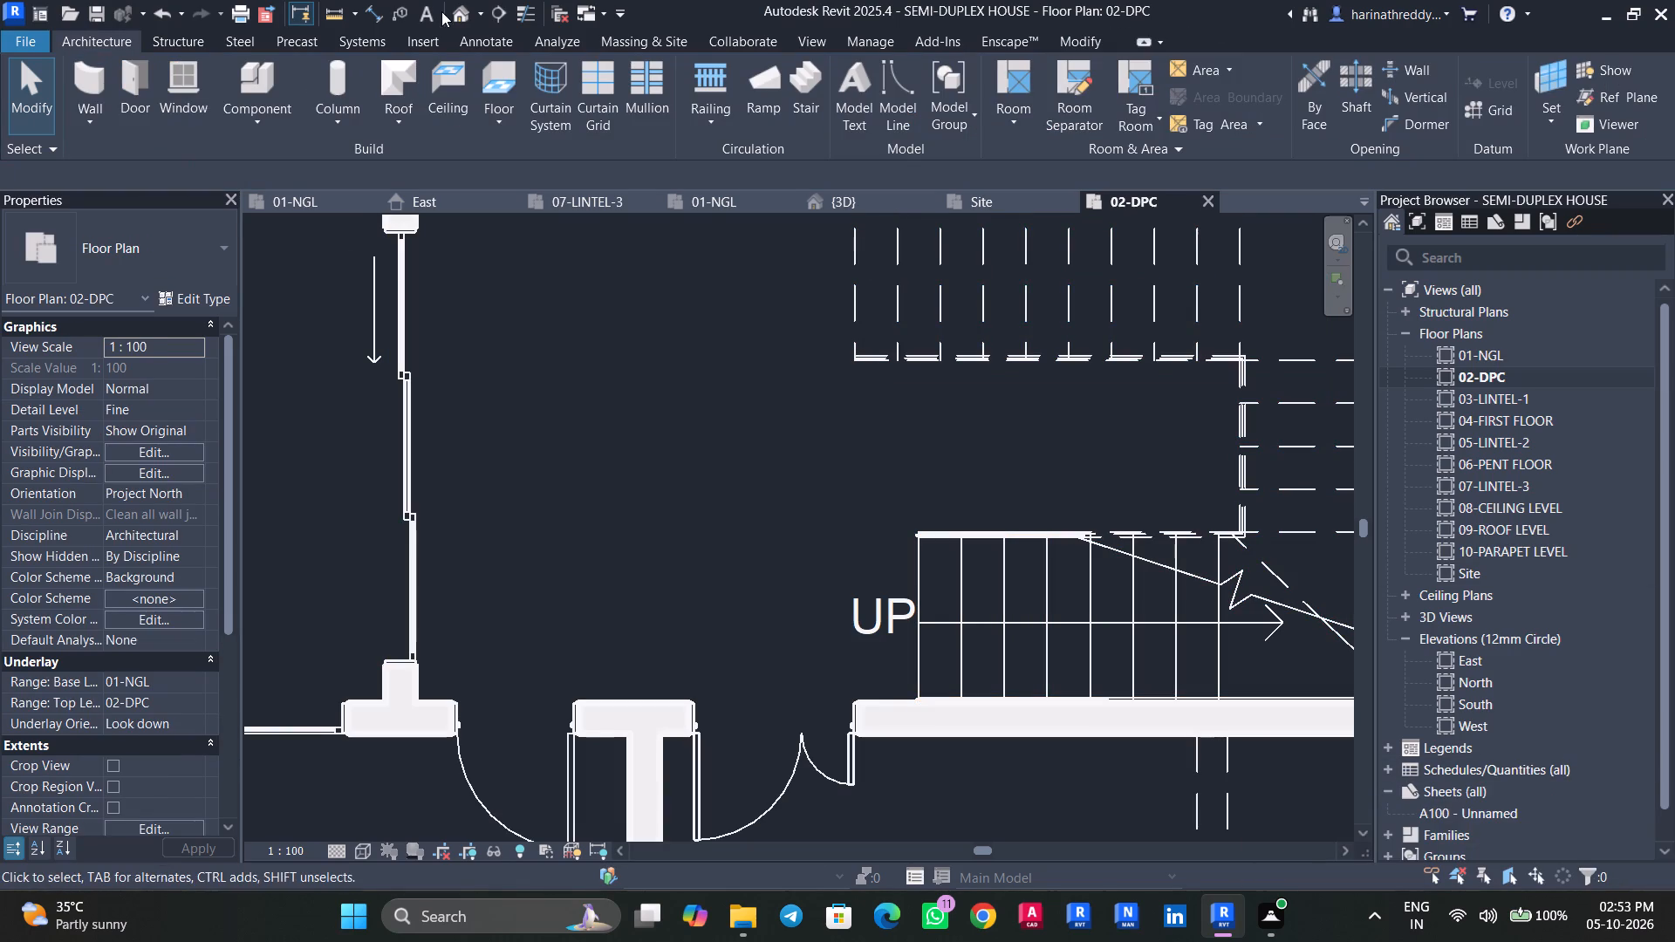
# Examine the finished stair, its diagonal corner riser and its railings from several angles in the 3D view.
pyautogui.click(467, 9)
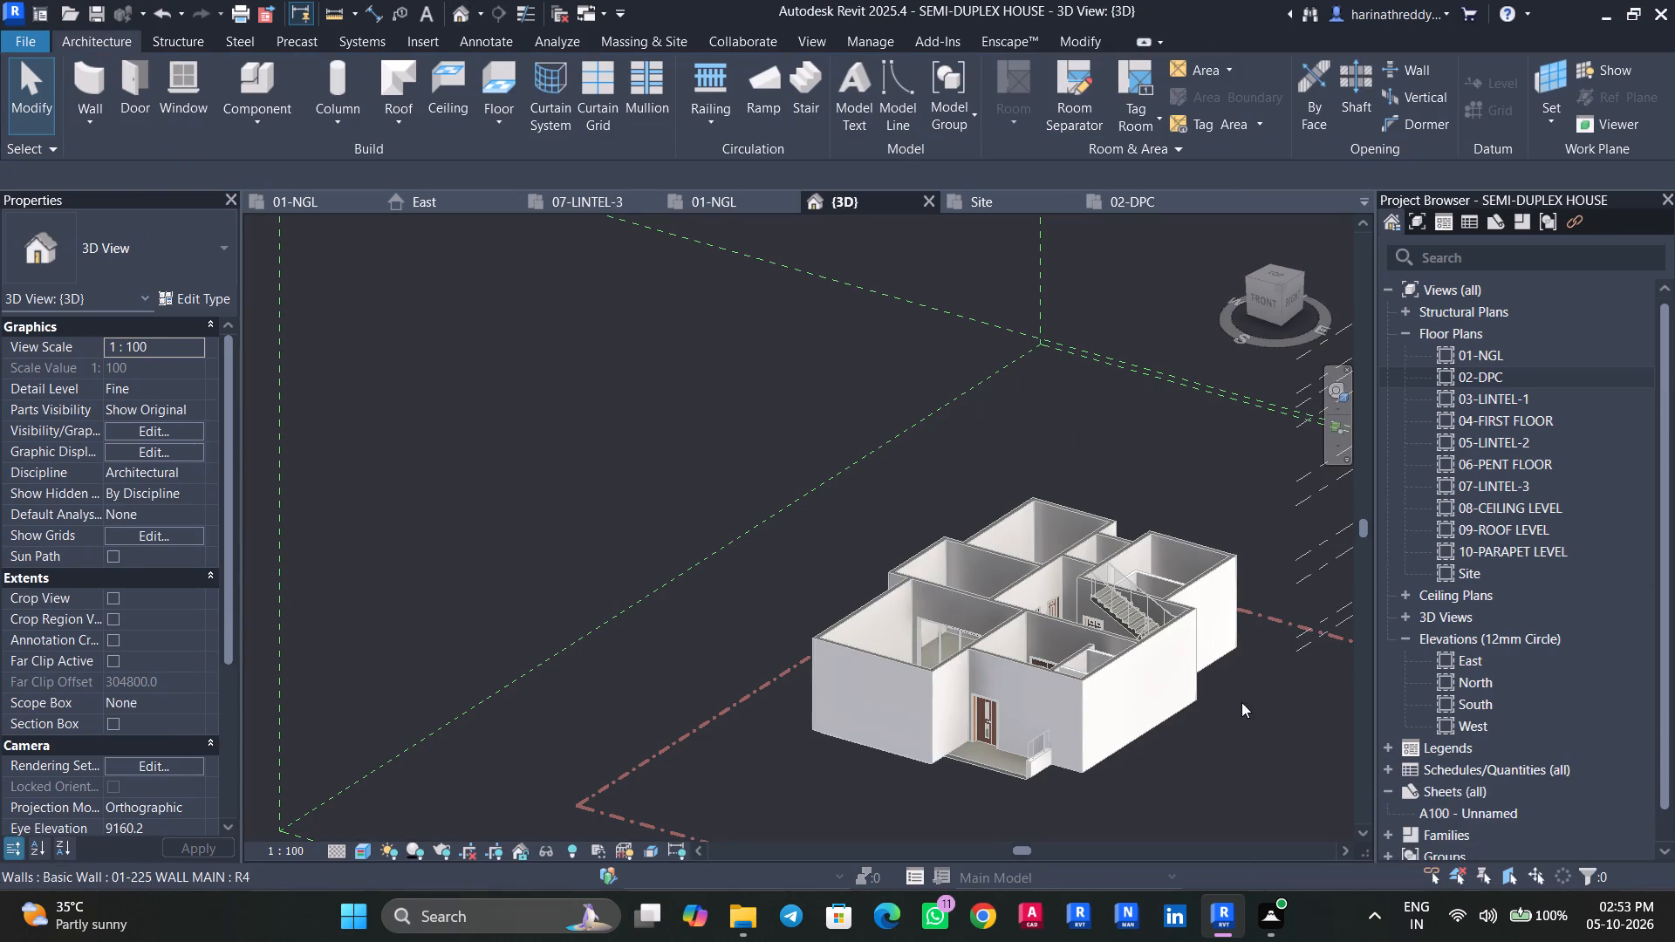
pyautogui.keyDown('shift'); pyautogui.moveTo(1181, 728); pyautogui.dragTo(1407, 854, button='middle'); pyautogui.keyUp('shift')
pyautogui.moveTo(1097, 712); pyautogui.dragTo(861, 699, button='middle')
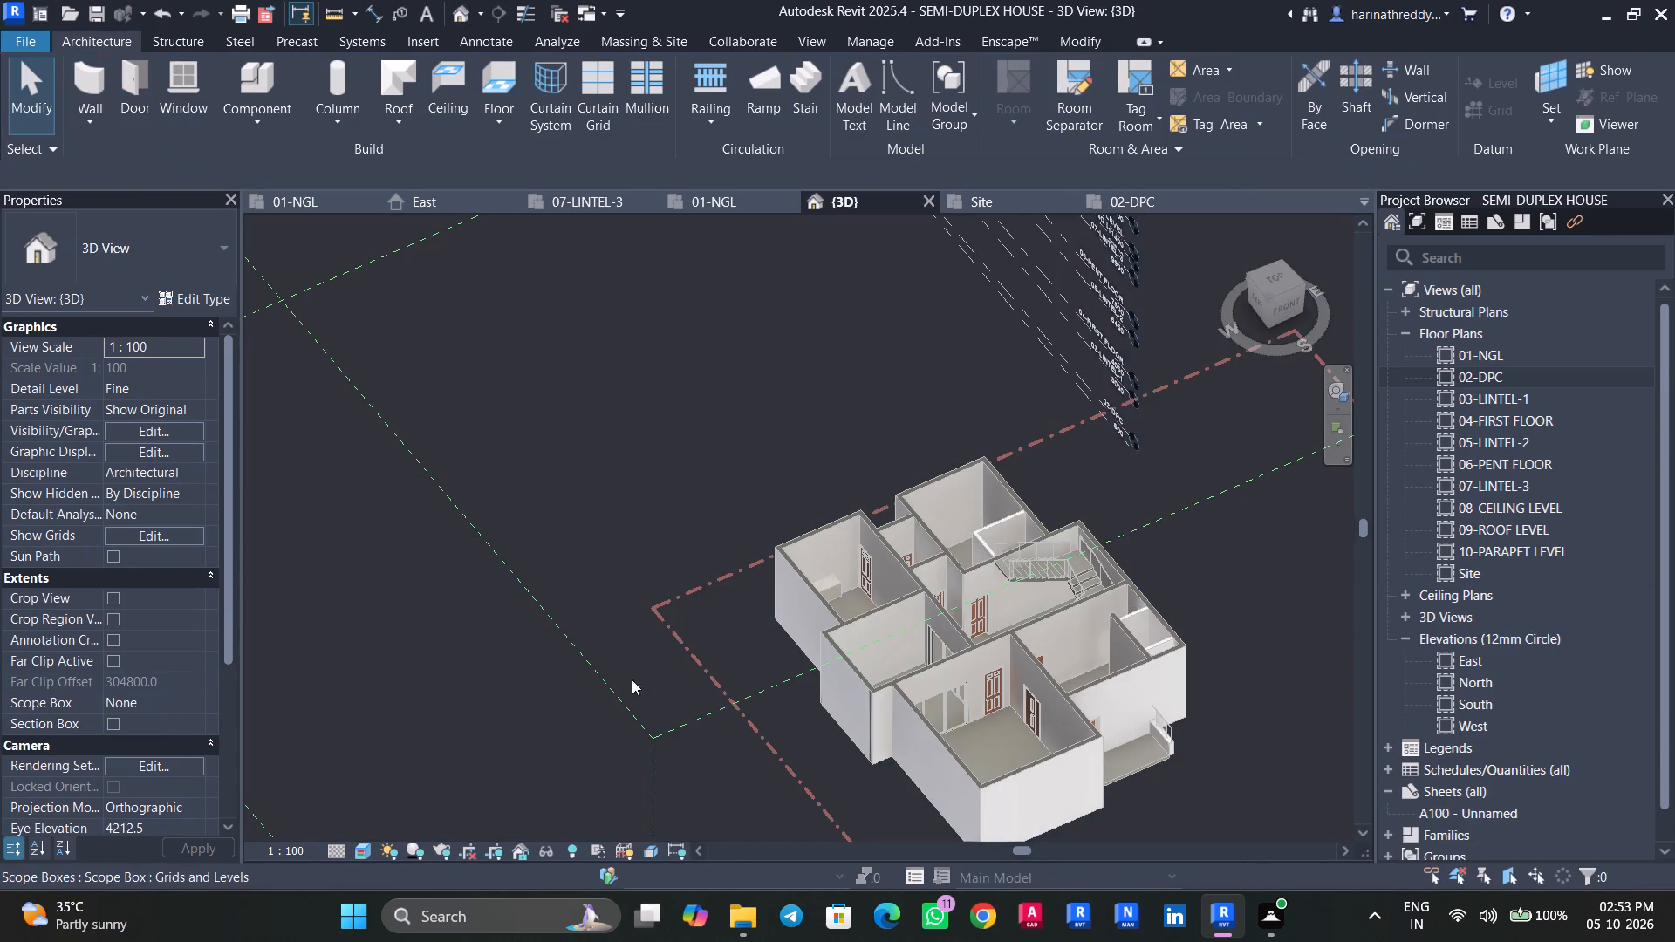
pyautogui.scroll(-3, 633, 652)
pyautogui.keyDown('shift'); pyautogui.moveTo(624, 693); pyautogui.dragTo(801, 816, button='middle'); pyautogui.keyUp('shift')
pyautogui.scroll(13, 892, 549)
pyautogui.scroll(-1, 892, 554)
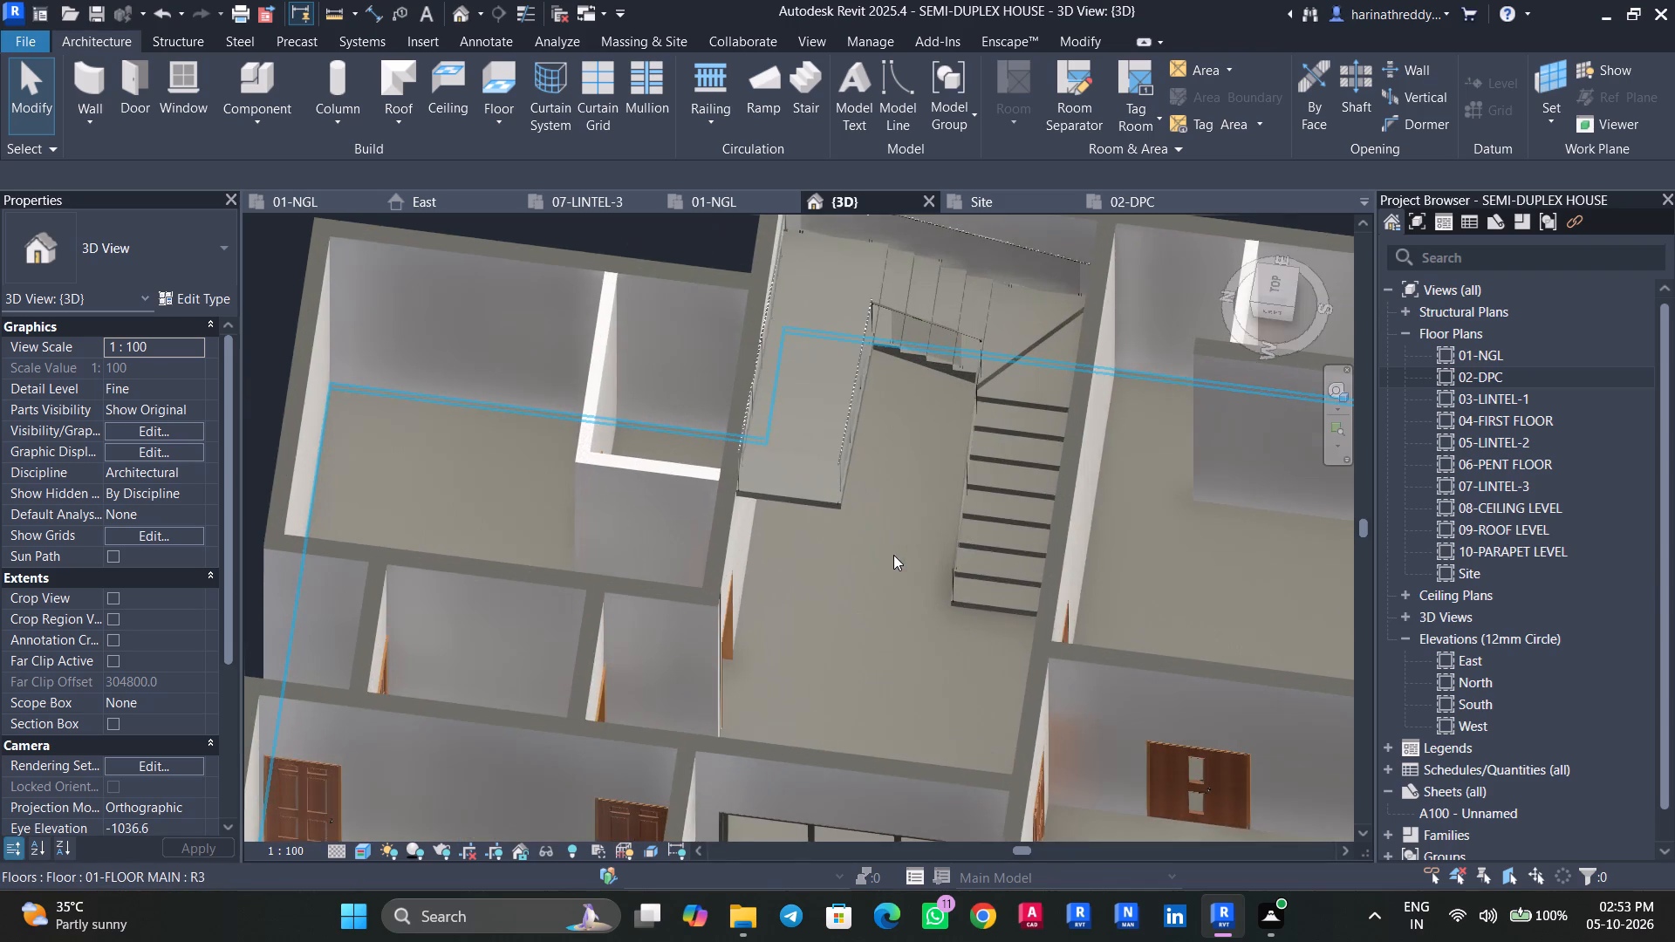
pyautogui.keyDown('shift'); pyautogui.moveTo(865, 595); pyautogui.dragTo(916, 499, button='middle'); pyautogui.keyUp('shift')
pyautogui.scroll(1, 914, 517)
pyautogui.moveTo(897, 492); pyautogui.dragTo(889, 671, button='middle')
pyautogui.scroll(4, 877, 390)
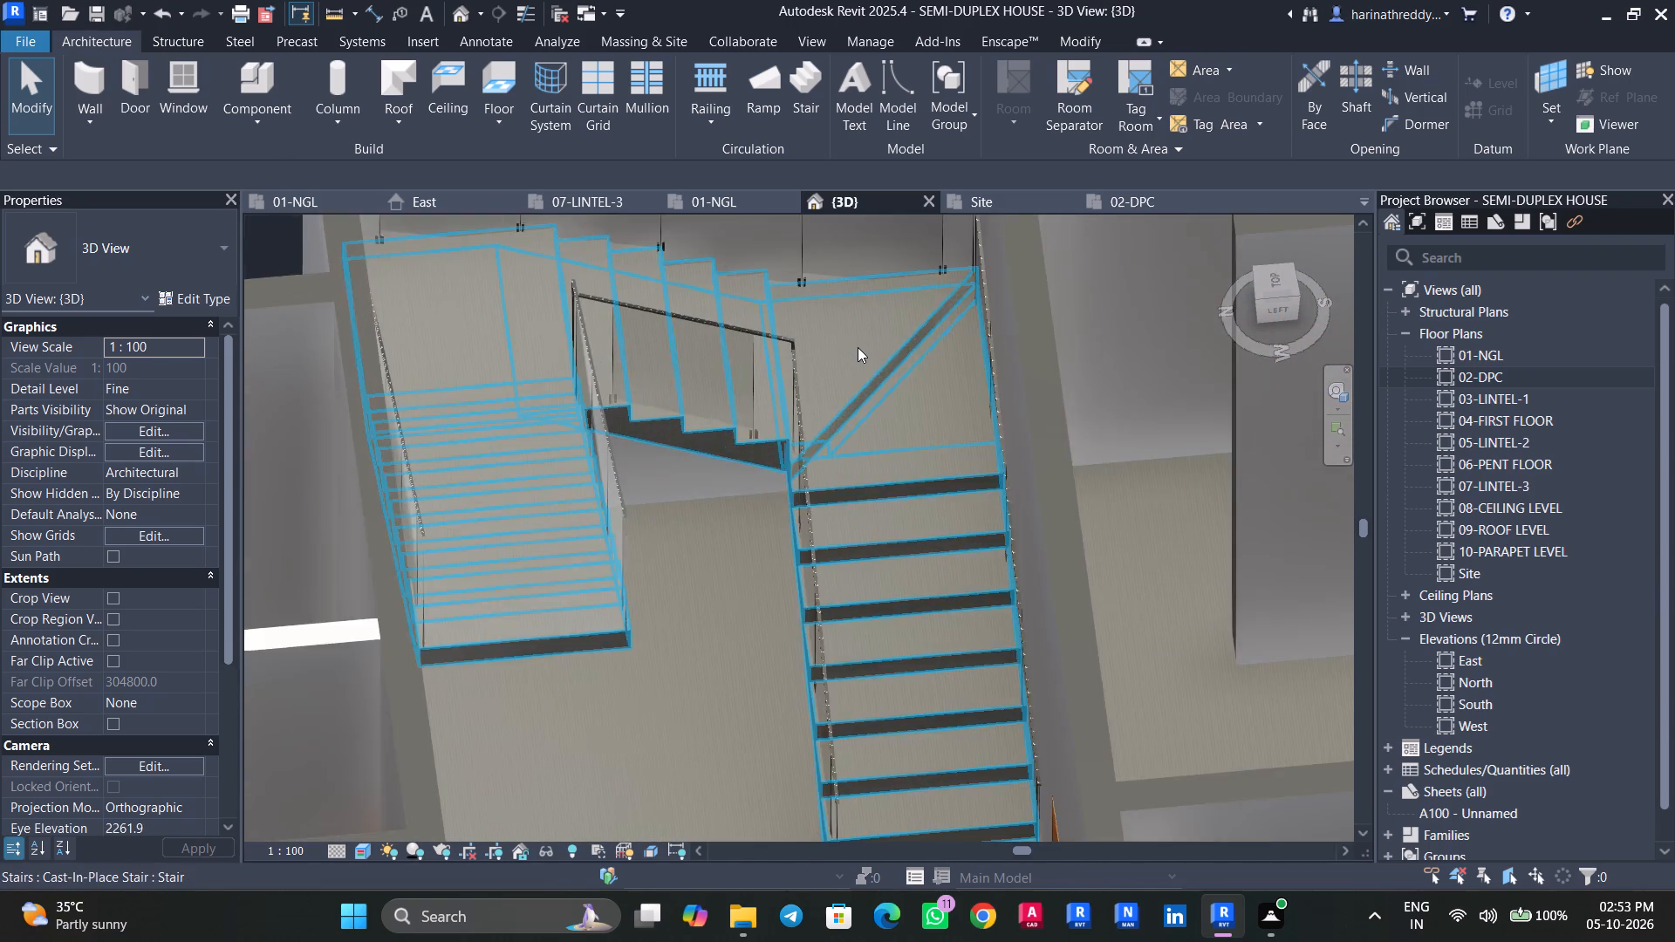
pyautogui.scroll(4, 858, 347)
pyautogui.press('Escape')
pyautogui.press('Escape')
pyautogui.scroll(-4, 966, 429)
pyautogui.scroll(1, 966, 429)
pyautogui.keyDown('shift'); pyautogui.moveTo(966, 429); pyautogui.dragTo(933, 406, button='middle'); pyautogui.keyUp('shift')
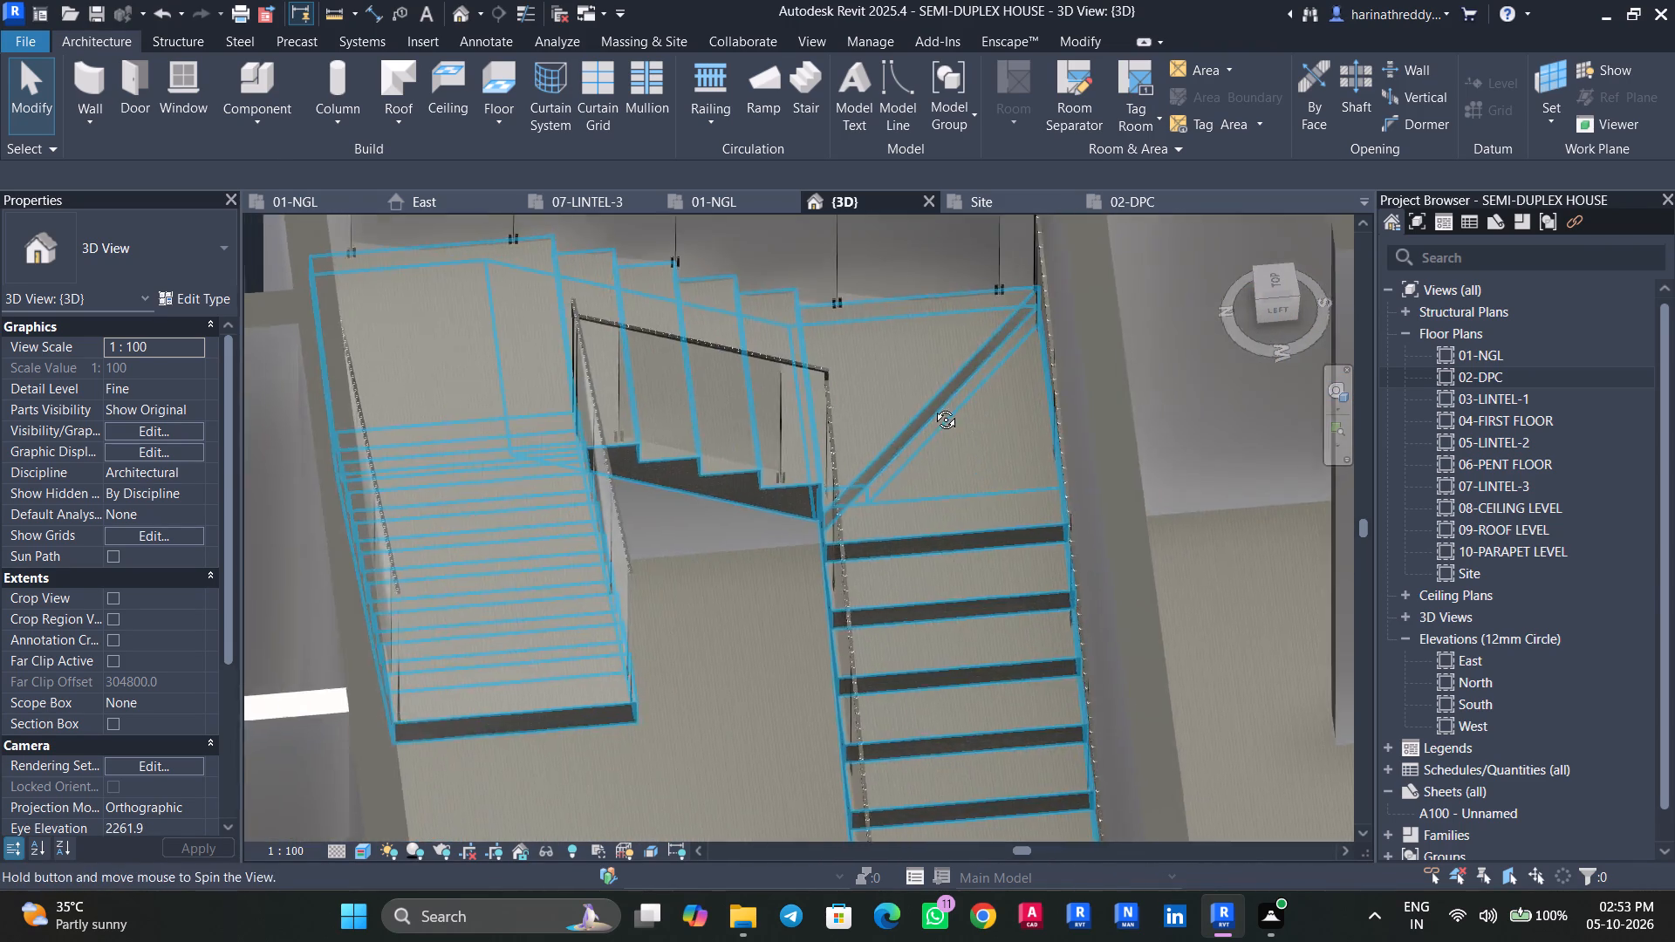
pyautogui.keyDown('shift'); pyautogui.moveTo(933, 406); pyautogui.dragTo(894, 356, button='middle'); pyautogui.keyUp('shift')
pyautogui.scroll(-6, 998, 597)
pyautogui.moveTo(980, 581); pyautogui.dragTo(980, 536, button='middle')
pyautogui.scroll(4, 979, 549)
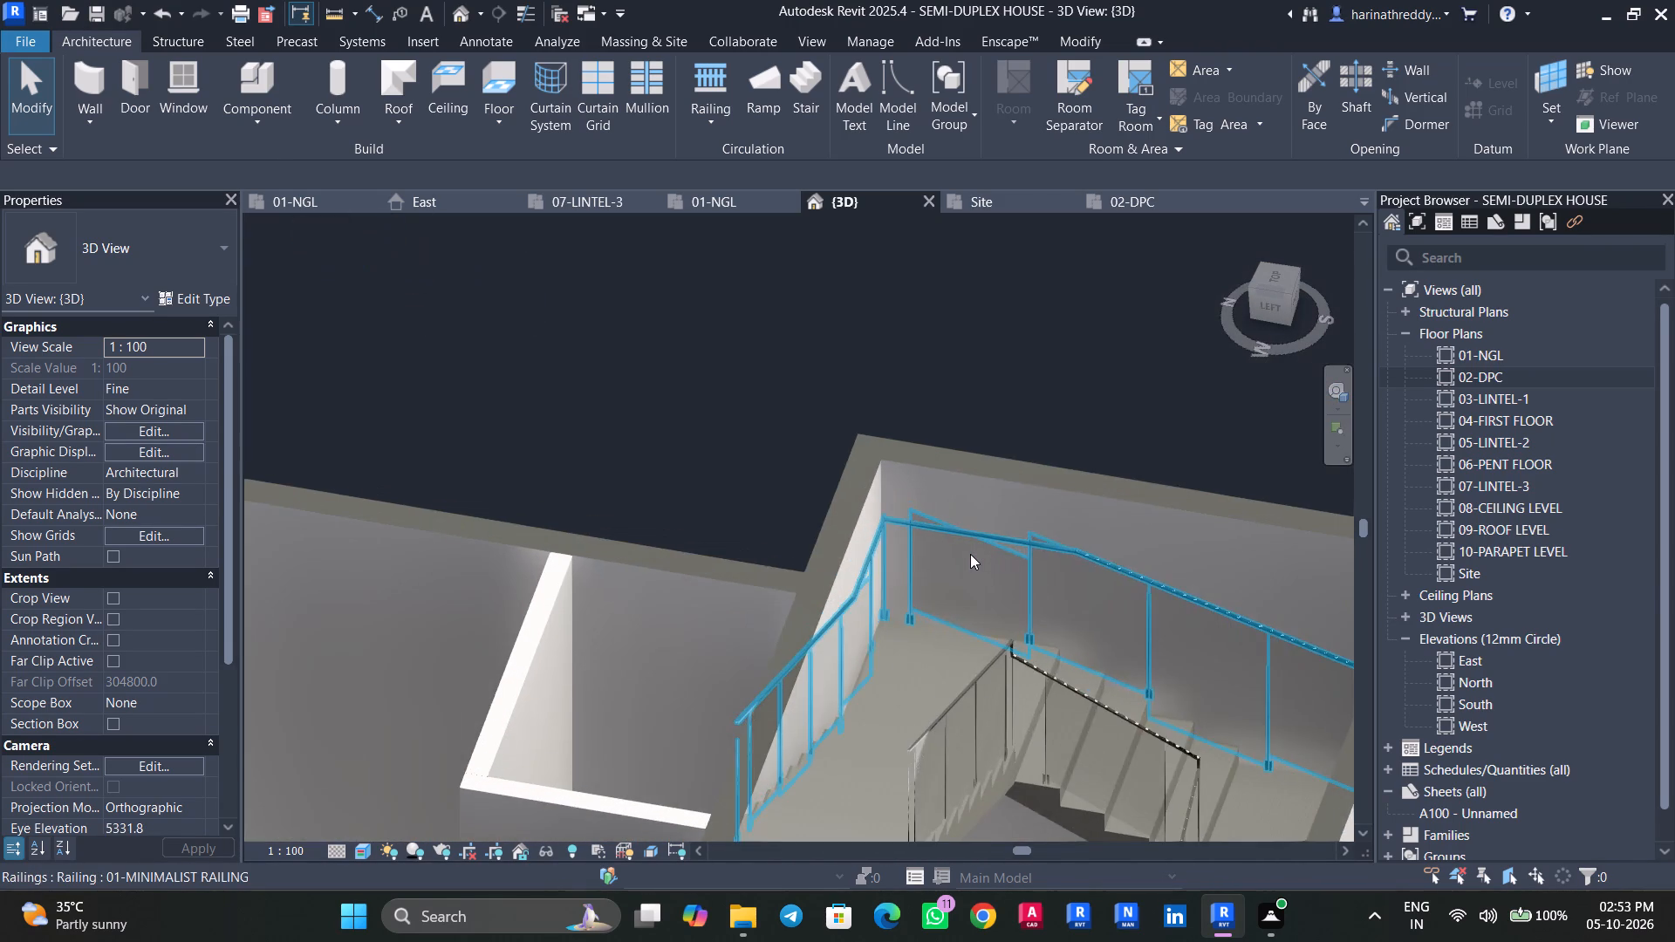
pyautogui.click(964, 563)
pyautogui.press('Escape')
pyautogui.keyDown('shift'); pyautogui.moveTo(1029, 604); pyautogui.dragTo(885, 656, button='middle'); pyautogui.keyUp('shift')
pyautogui.moveTo(905, 659); pyautogui.dragTo(706, 99, button='middle')
pyautogui.scroll(1, 708, 106)
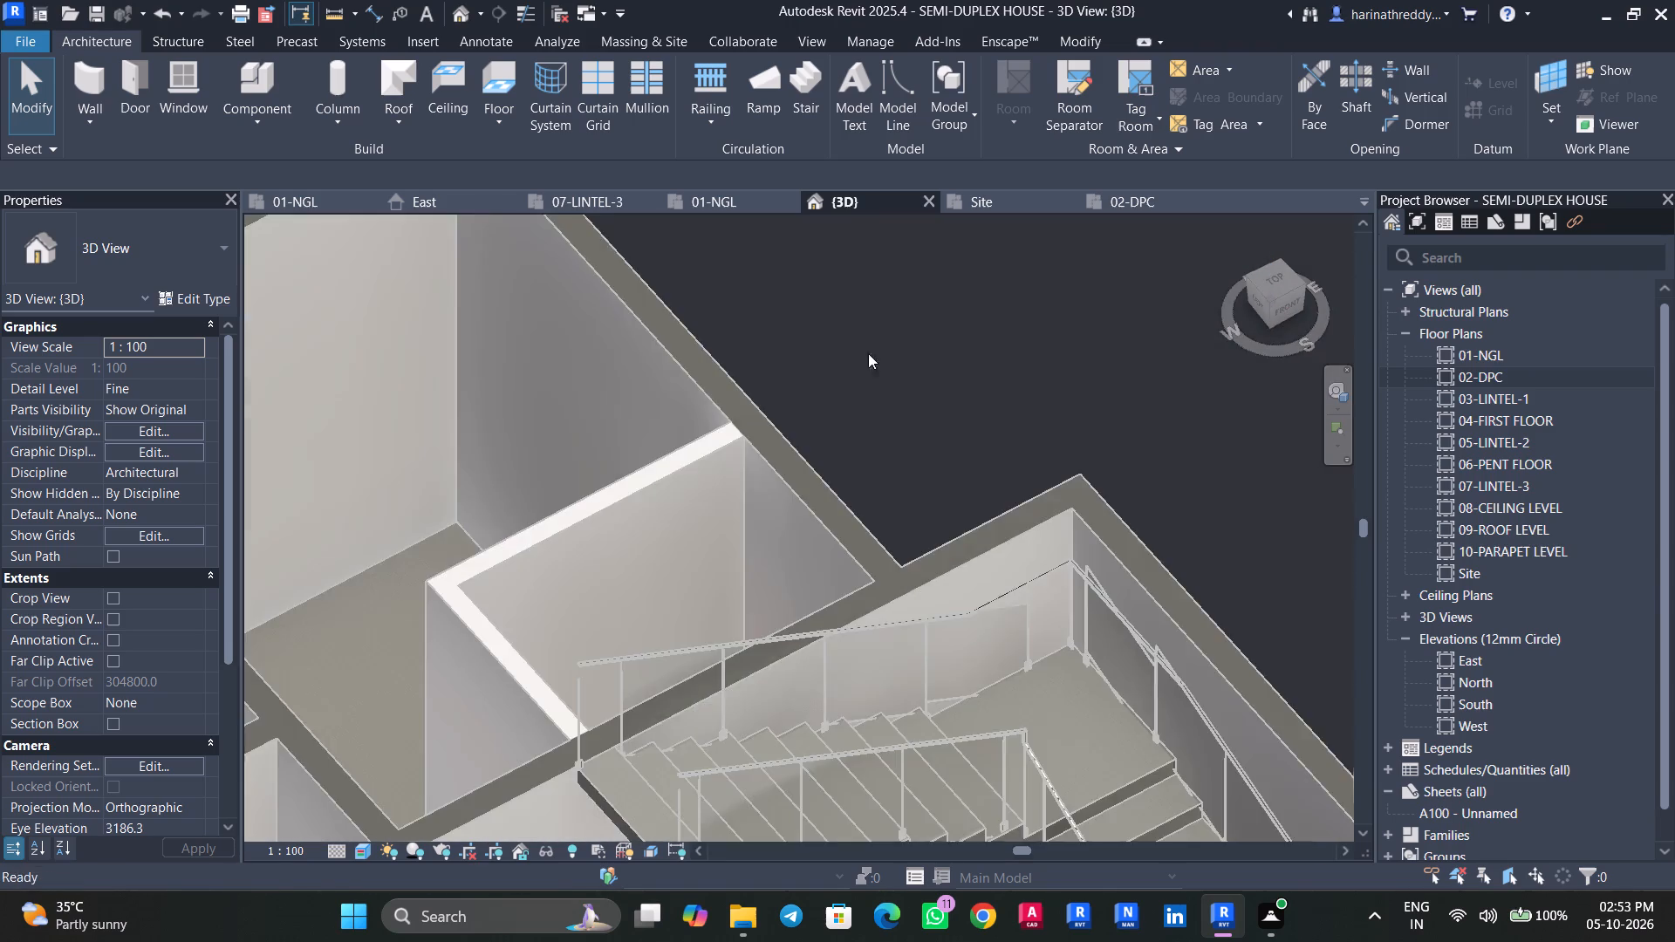
# Examine the stair's flights, landing corner and outer wall-side railing from several angles in the 3D view.
pyautogui.scroll(-5, 913, 369)
pyautogui.keyDown('shift'); pyautogui.moveTo(1243, 563); pyautogui.dragTo(1048, 553, button='middle'); pyautogui.keyUp('shift')
pyautogui.moveTo(1040, 587); pyautogui.dragTo(1204, 173, button='middle')
pyautogui.scroll(6, 816, 628)
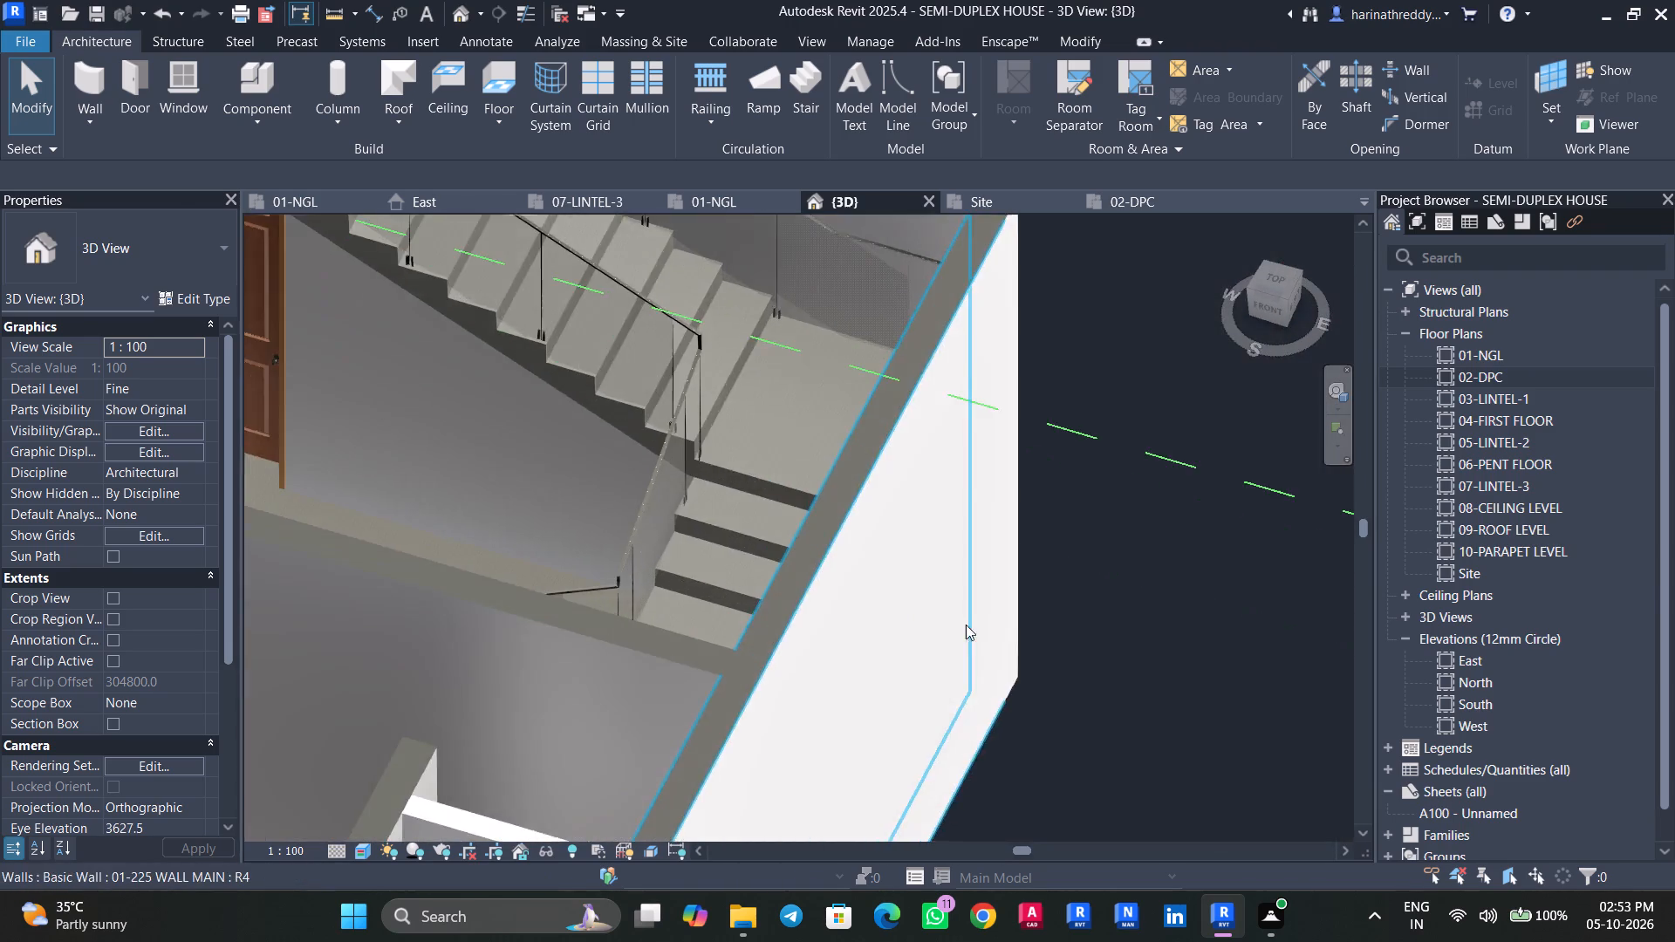
pyautogui.keyDown('shift'); pyautogui.moveTo(988, 625); pyautogui.dragTo(1146, 615, button='middle'); pyautogui.keyUp('shift')
pyautogui.moveTo(1119, 587); pyautogui.dragTo(962, 823, button='middle')
pyautogui.scroll(-11, 945, 725)
pyautogui.keyDown('shift'); pyautogui.scroll(1, 957, 707); pyautogui.keyUp('shift')
pyautogui.keyDown('shift'); pyautogui.moveTo(1030, 691); pyautogui.dragTo(1163, 686, button='middle'); pyautogui.keyUp('shift')
pyautogui.scroll(3, 1028, 370)
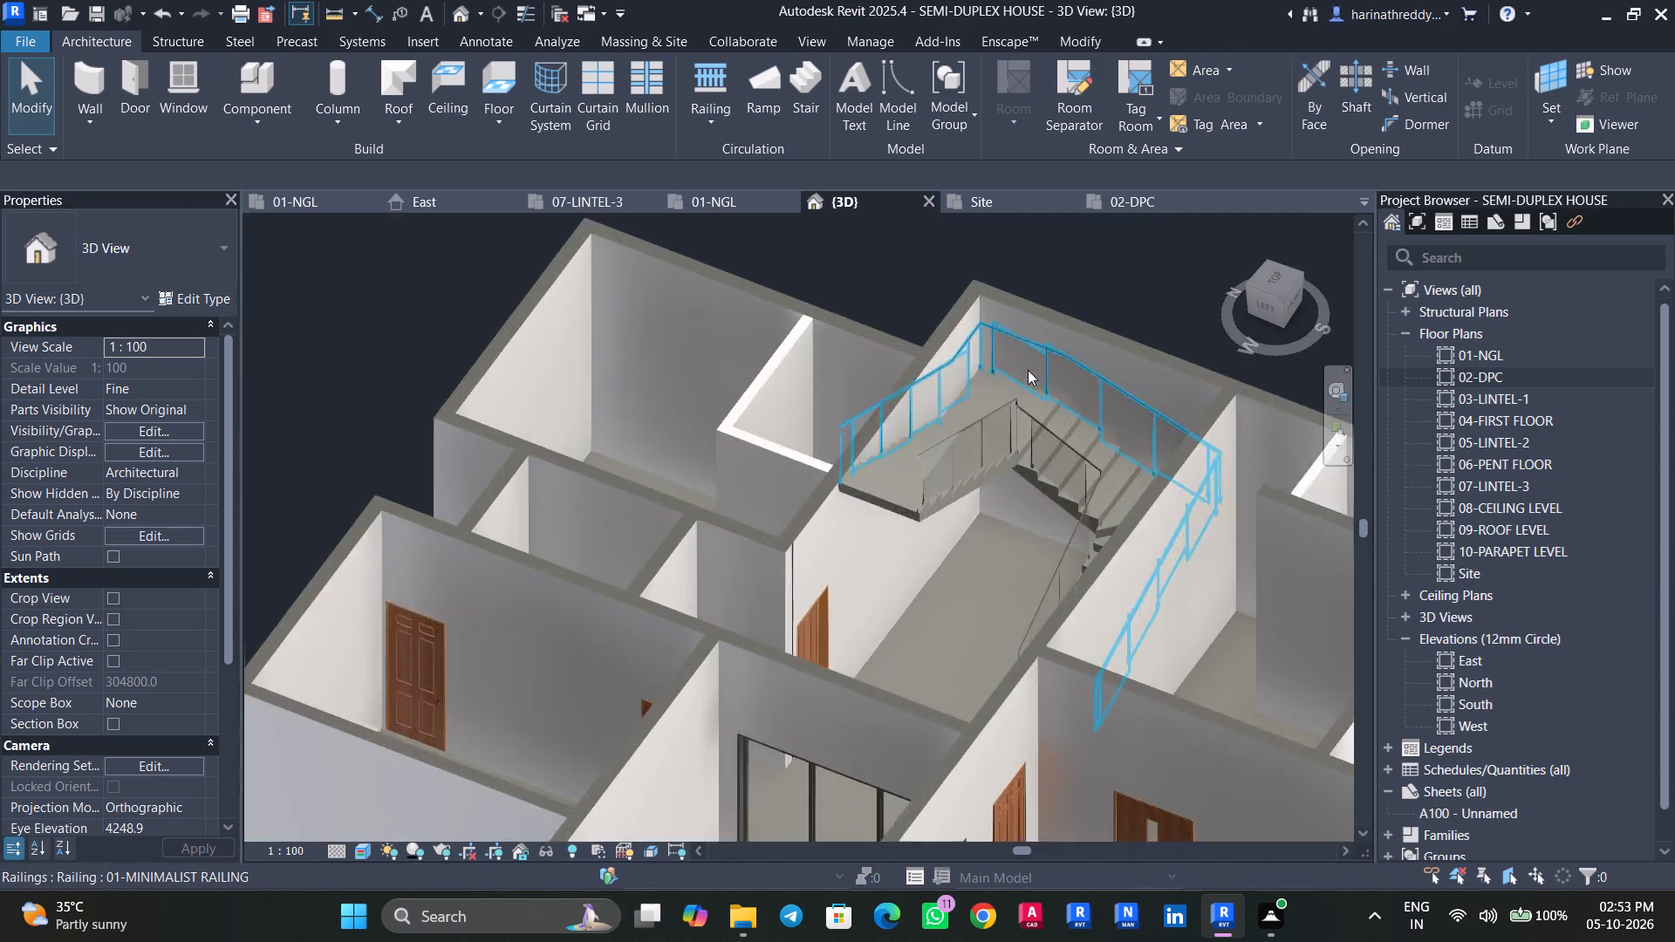
pyautogui.scroll(7, 1028, 370)
pyautogui.moveTo(1022, 367); pyautogui.dragTo(853, 615, button='middle')
pyautogui.scroll(4, 842, 585)
pyautogui.press('Escape')
pyautogui.press('Escape')
pyautogui.scroll(5, 692, 556)
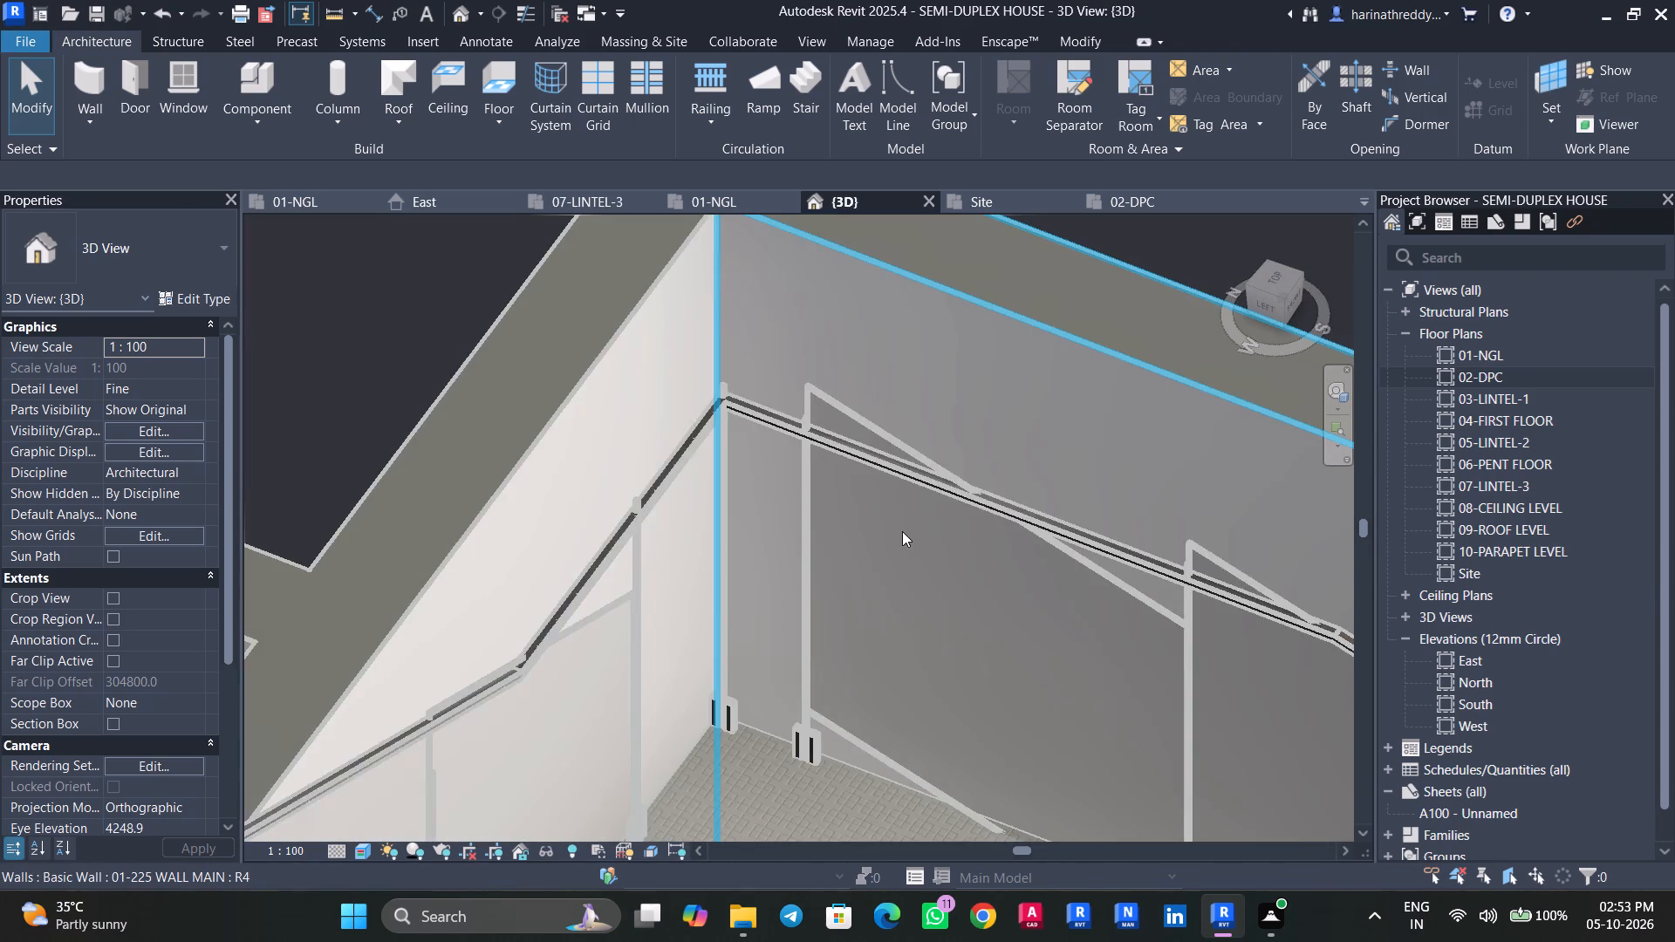
pyautogui.click(902, 531)
pyautogui.scroll(-10, 902, 531)
pyautogui.keyDown('shift'); pyautogui.moveTo(954, 665); pyautogui.dragTo(1040, 713, button='middle'); pyautogui.keyUp('shift')
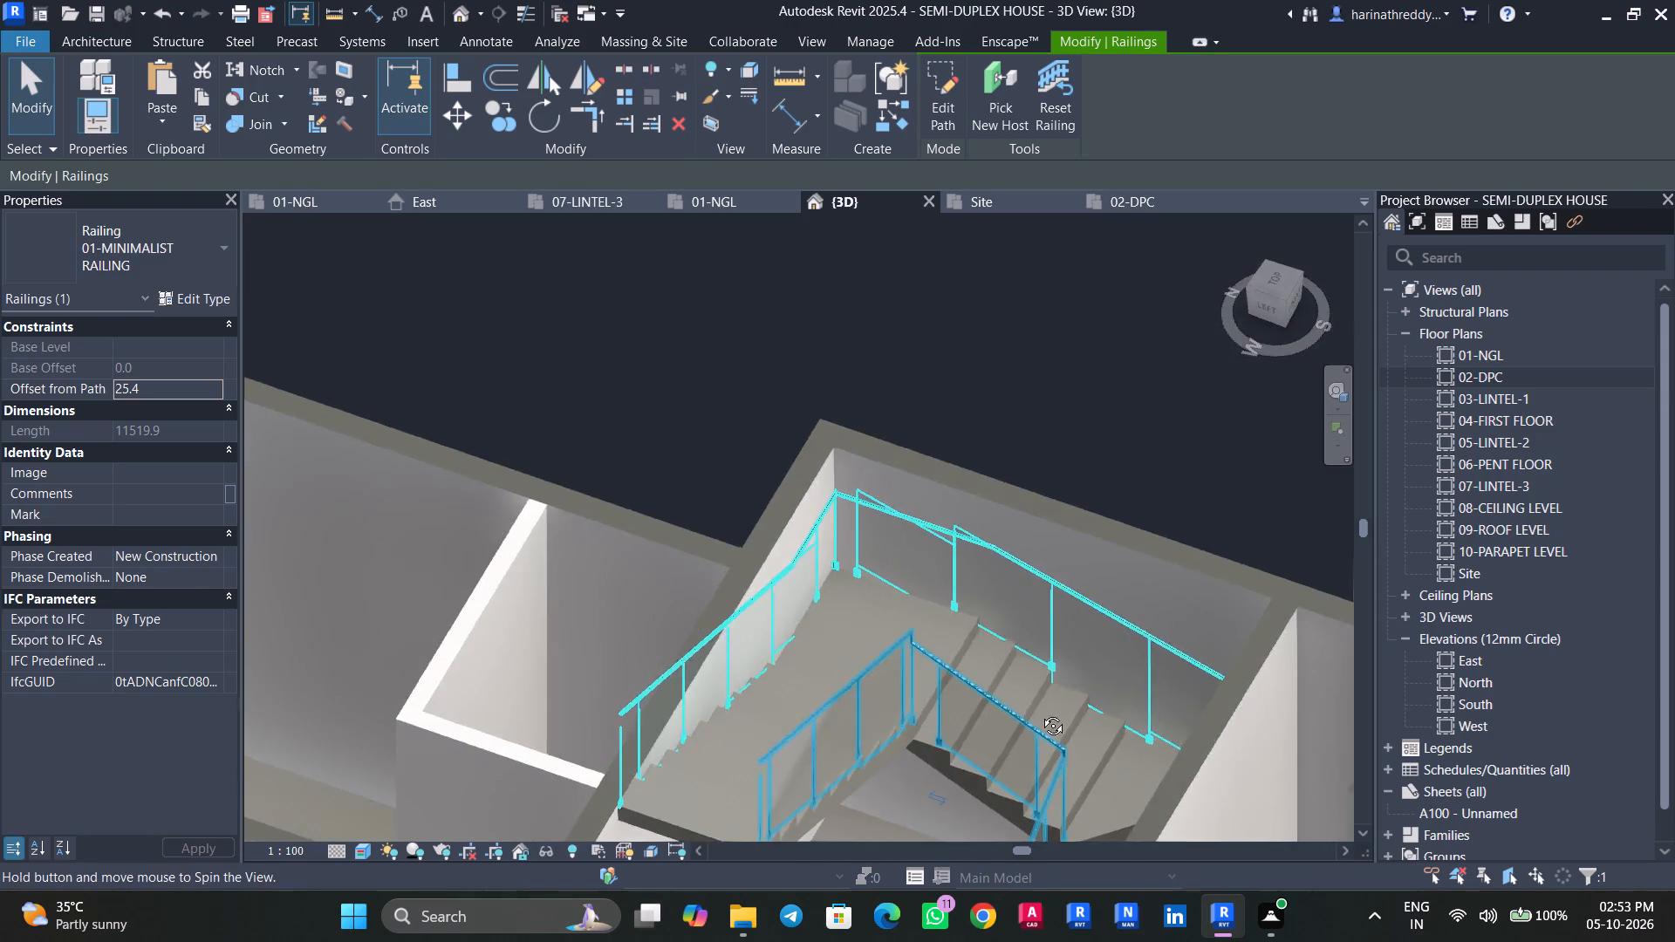
pyautogui.keyDown('shift'); pyautogui.moveTo(1040, 713); pyautogui.dragTo(1210, 736, button='middle'); pyautogui.keyUp('shift')
pyautogui.keyDown('shift'); pyautogui.middleClick(1210, 736); pyautogui.keyUp('shift')
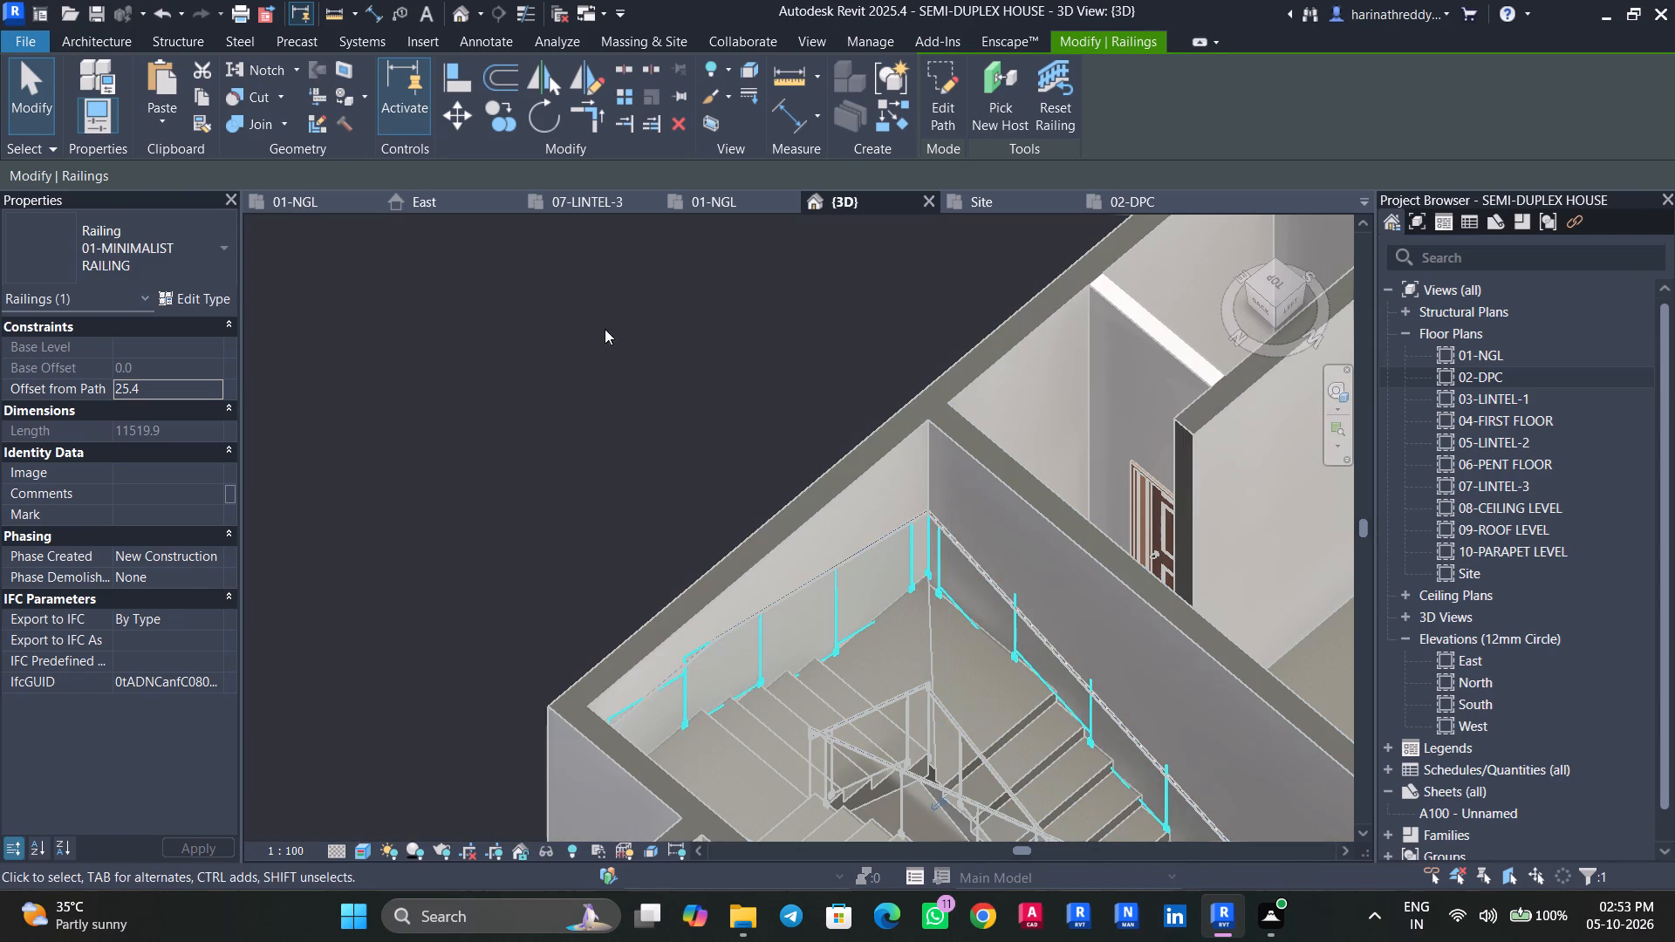
pyautogui.press('Escape')
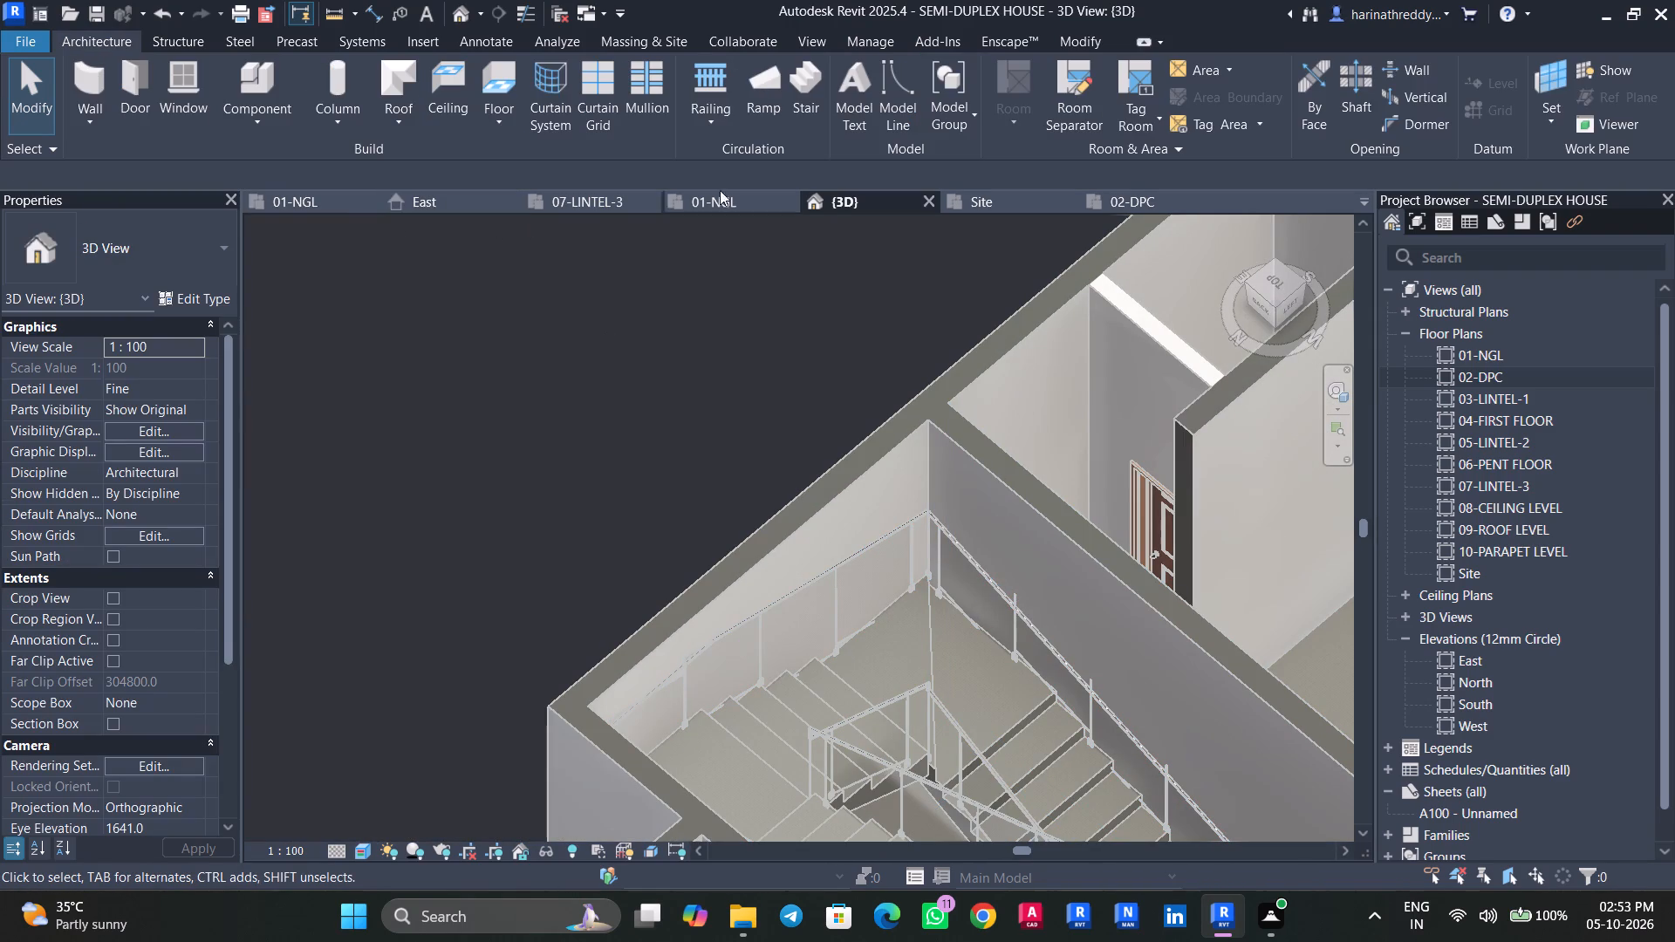
# Open the 02-DPC floor plan and put the U-shaped monolithic stair into edit mode.
pyautogui.doubleClick(1483, 373)
pyautogui.scroll(-3, 988, 574)
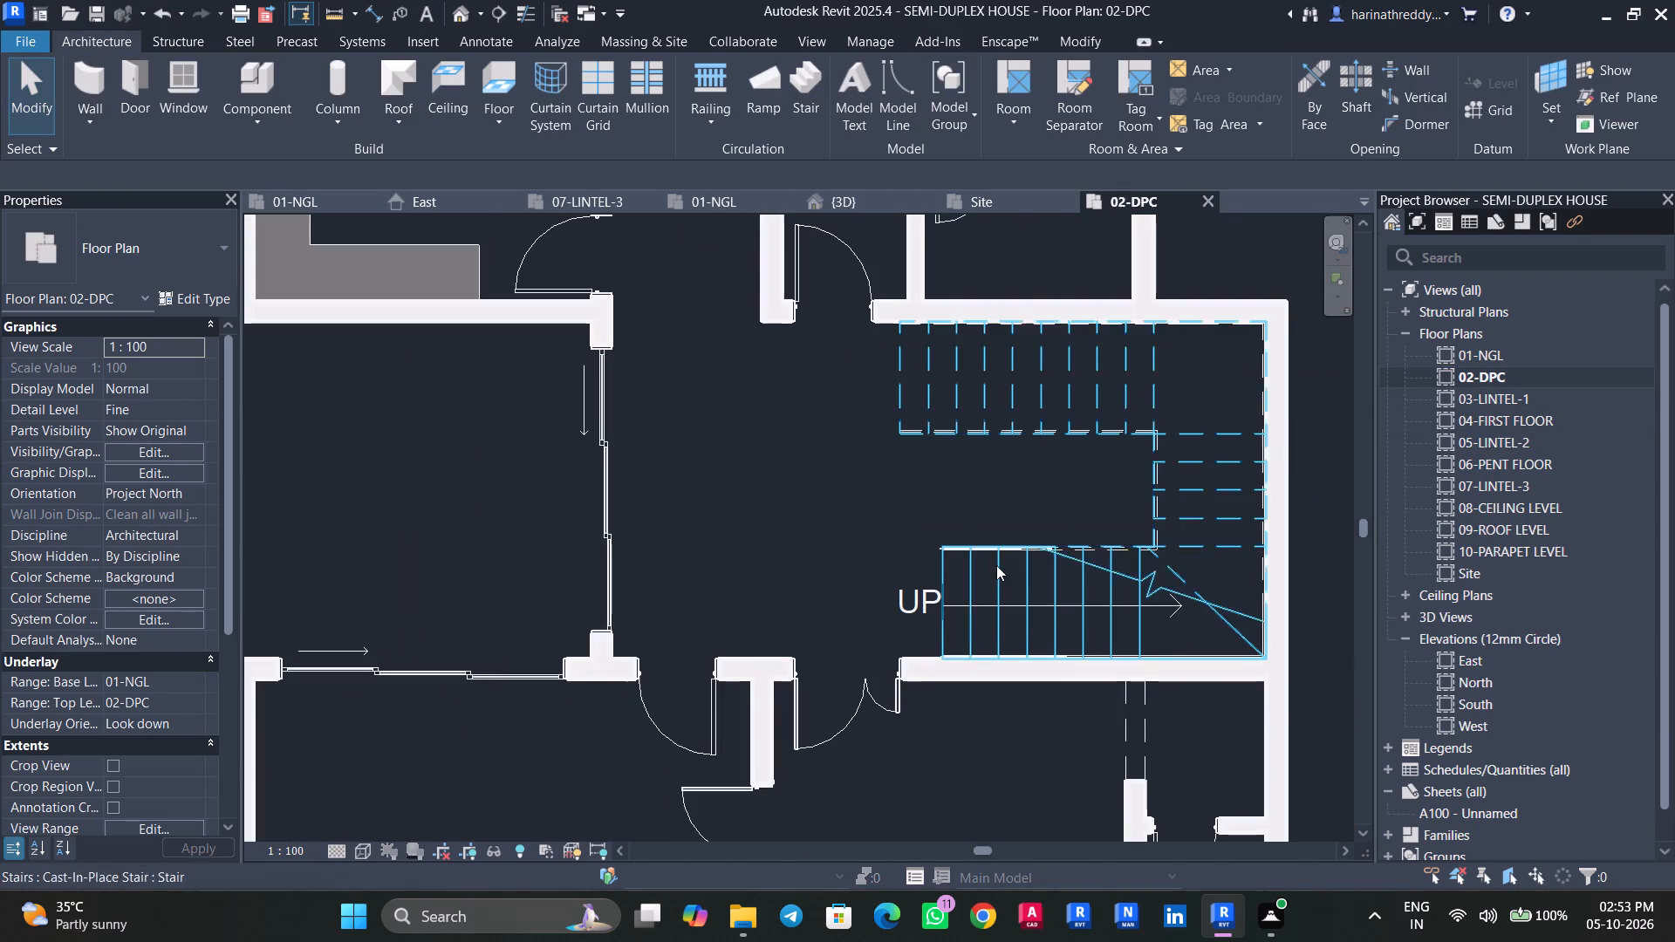
pyautogui.click(1000, 559)
pyautogui.press('Escape')
pyautogui.click(1043, 641)
pyautogui.press('Escape')
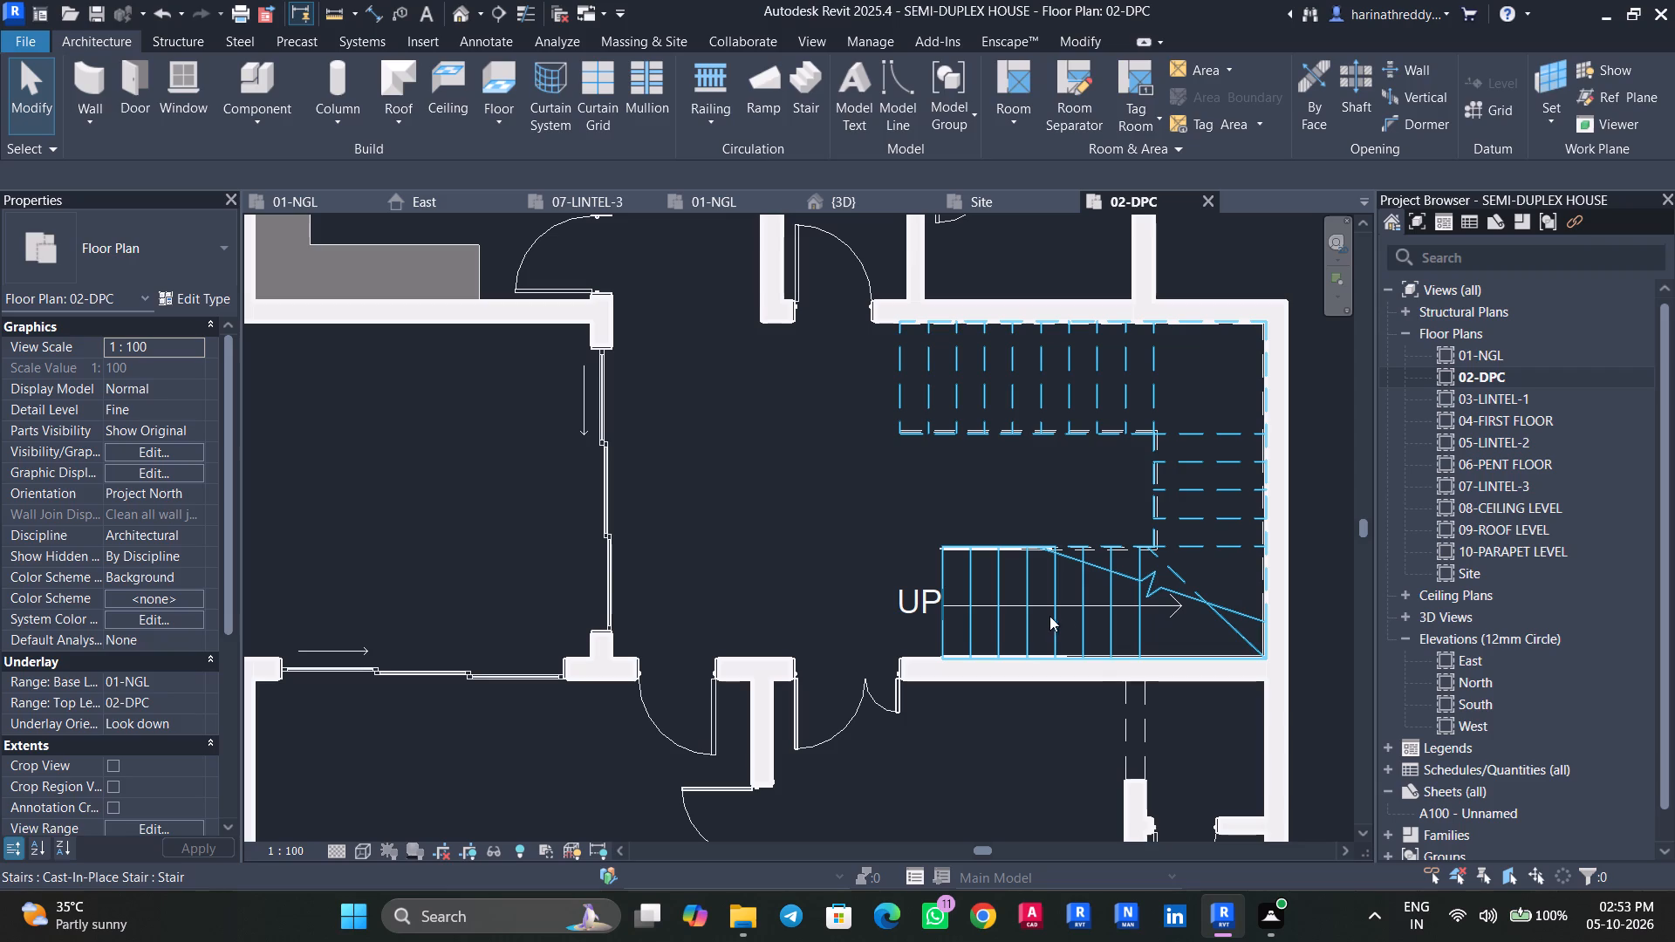
pyautogui.click(1063, 611)
pyautogui.click(947, 123)
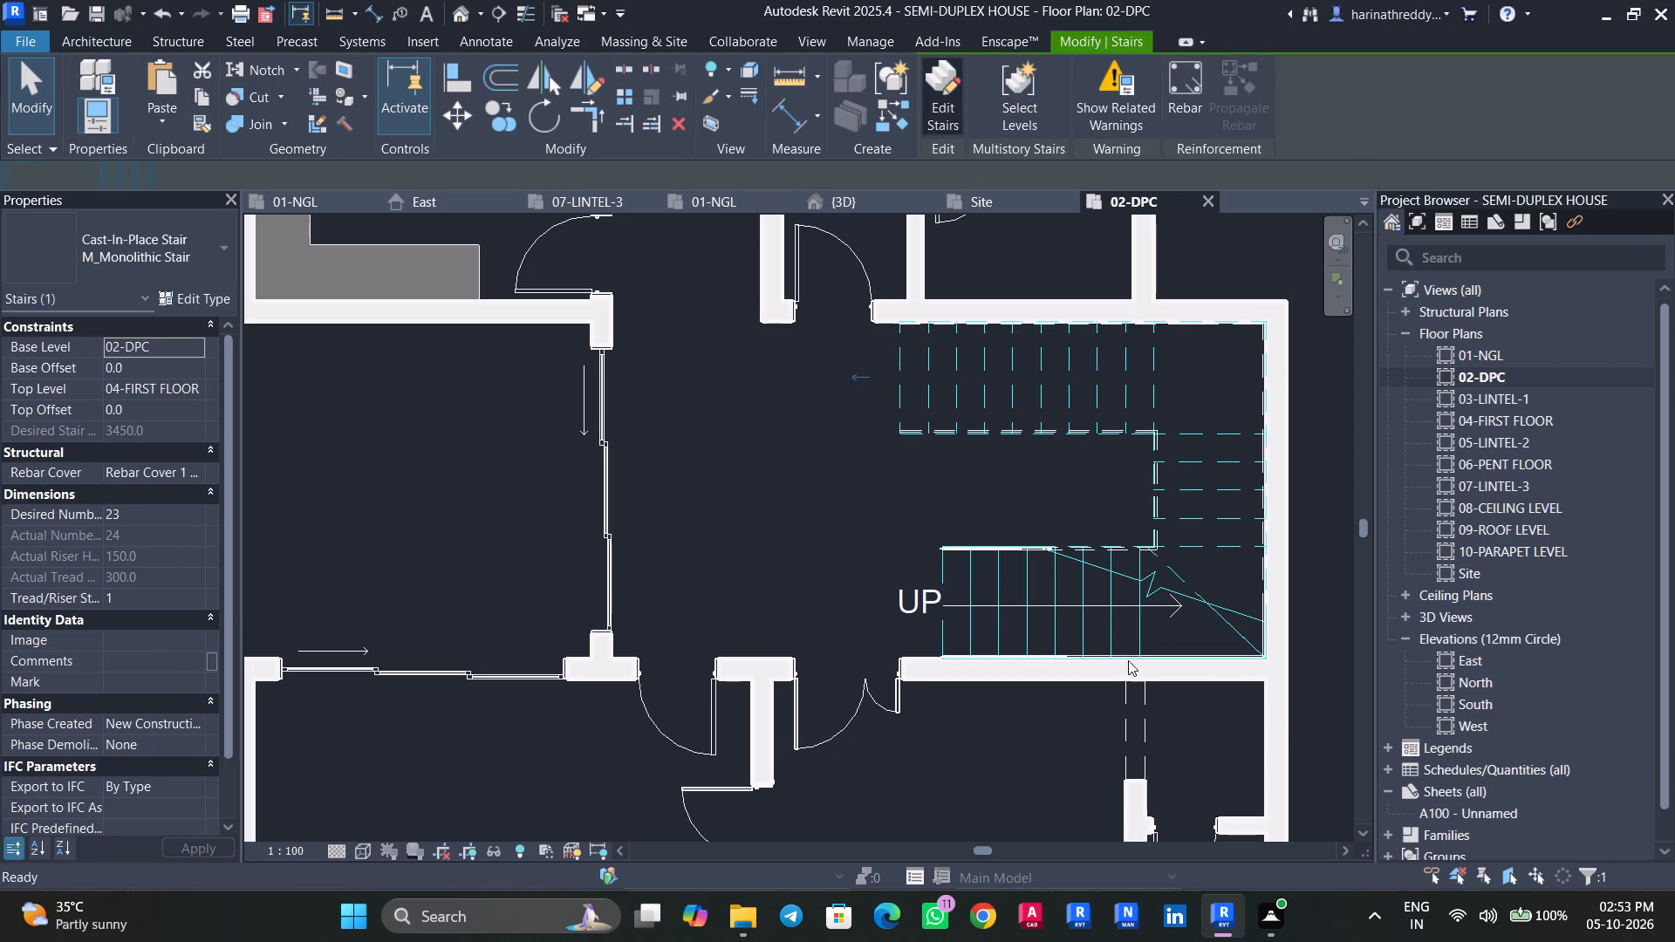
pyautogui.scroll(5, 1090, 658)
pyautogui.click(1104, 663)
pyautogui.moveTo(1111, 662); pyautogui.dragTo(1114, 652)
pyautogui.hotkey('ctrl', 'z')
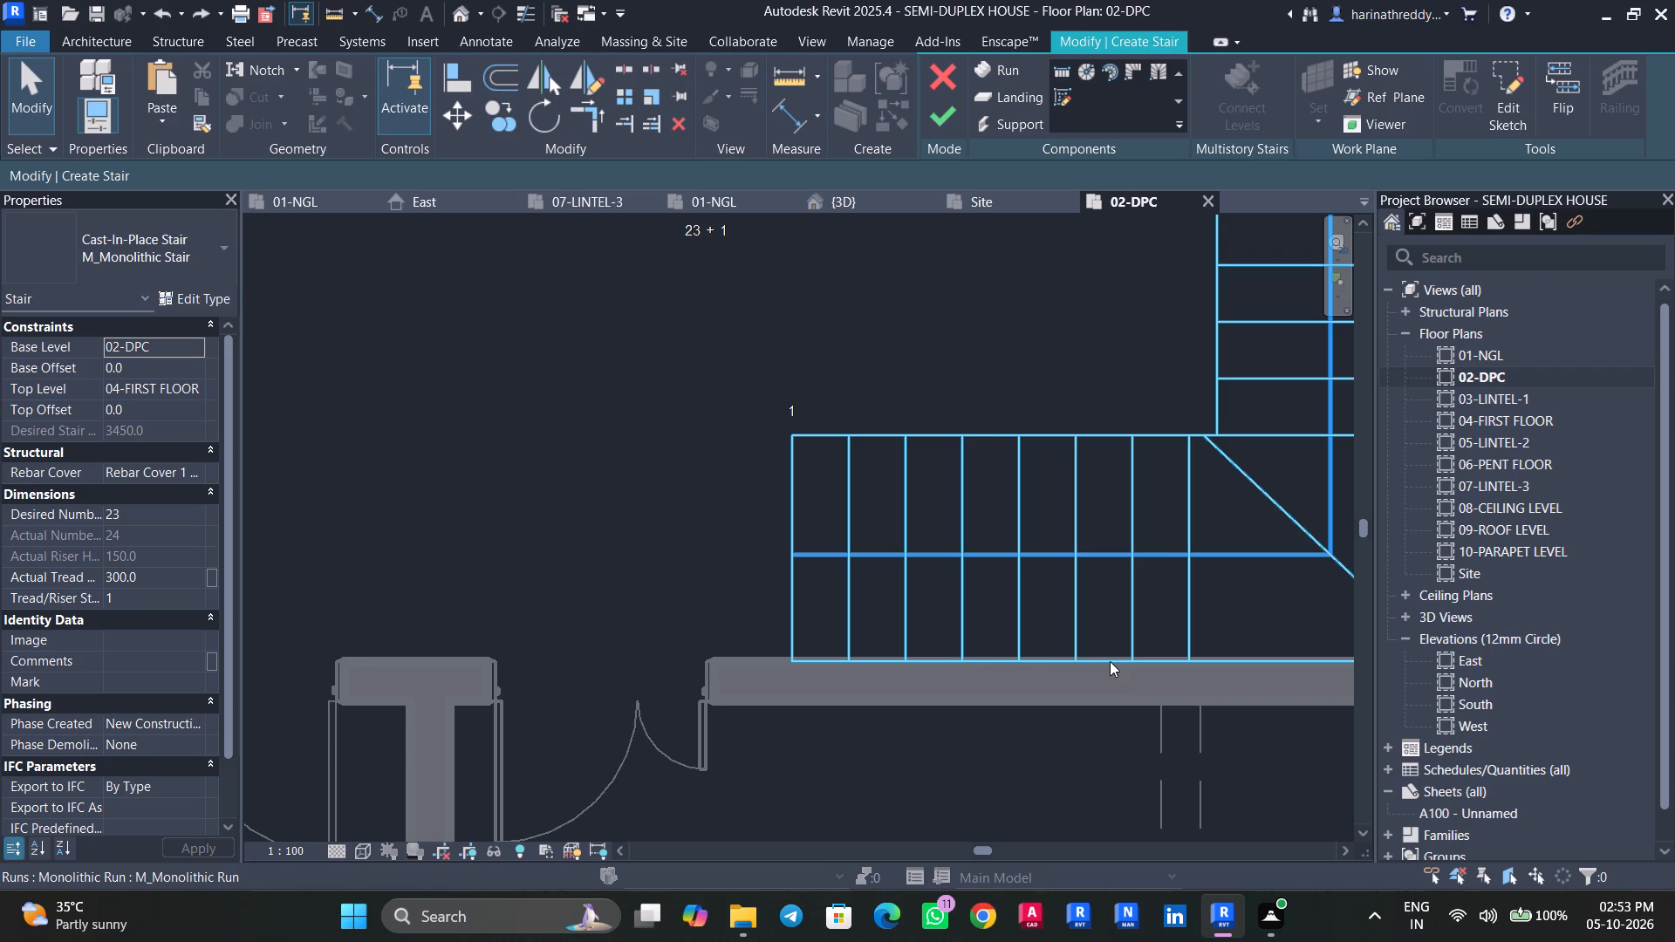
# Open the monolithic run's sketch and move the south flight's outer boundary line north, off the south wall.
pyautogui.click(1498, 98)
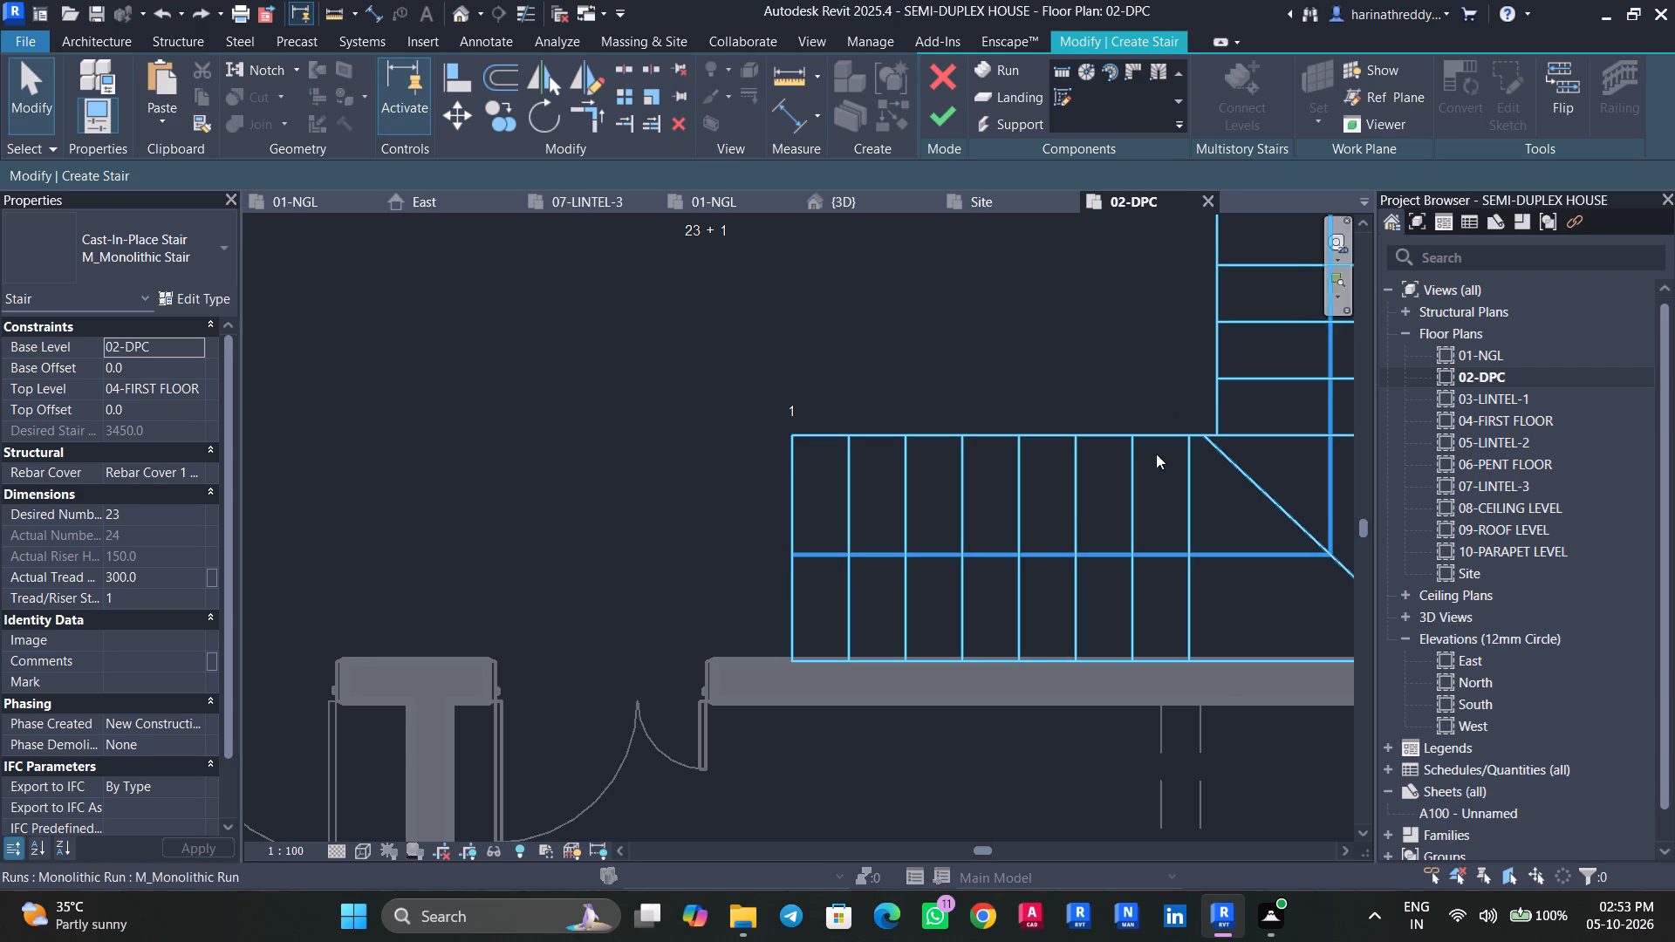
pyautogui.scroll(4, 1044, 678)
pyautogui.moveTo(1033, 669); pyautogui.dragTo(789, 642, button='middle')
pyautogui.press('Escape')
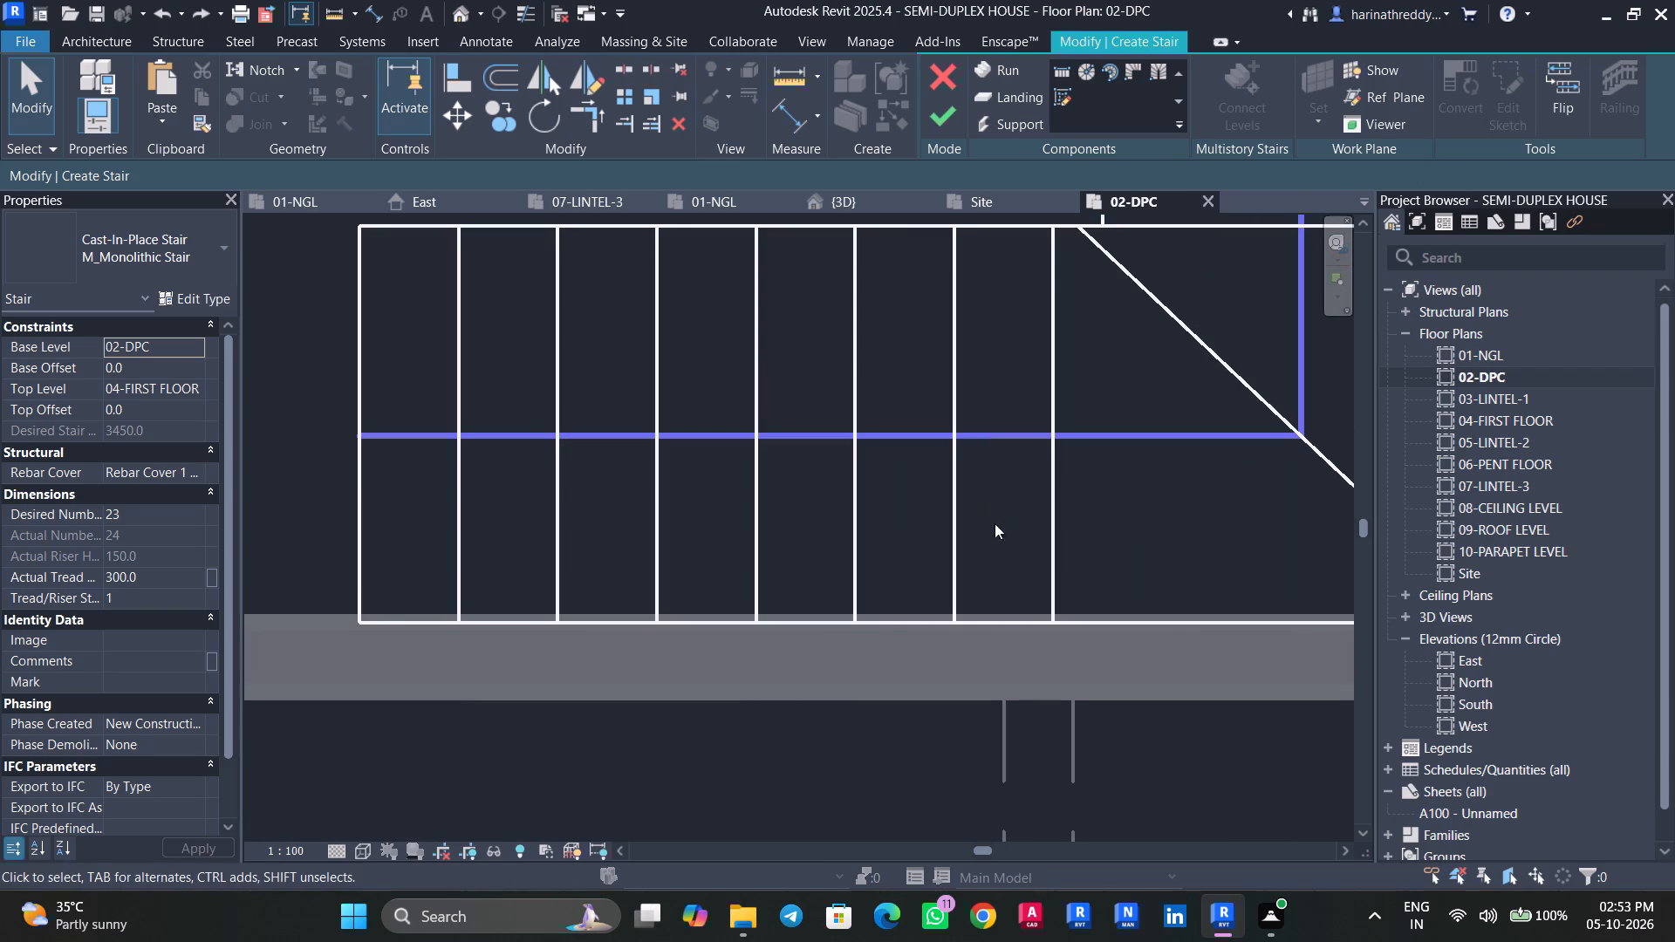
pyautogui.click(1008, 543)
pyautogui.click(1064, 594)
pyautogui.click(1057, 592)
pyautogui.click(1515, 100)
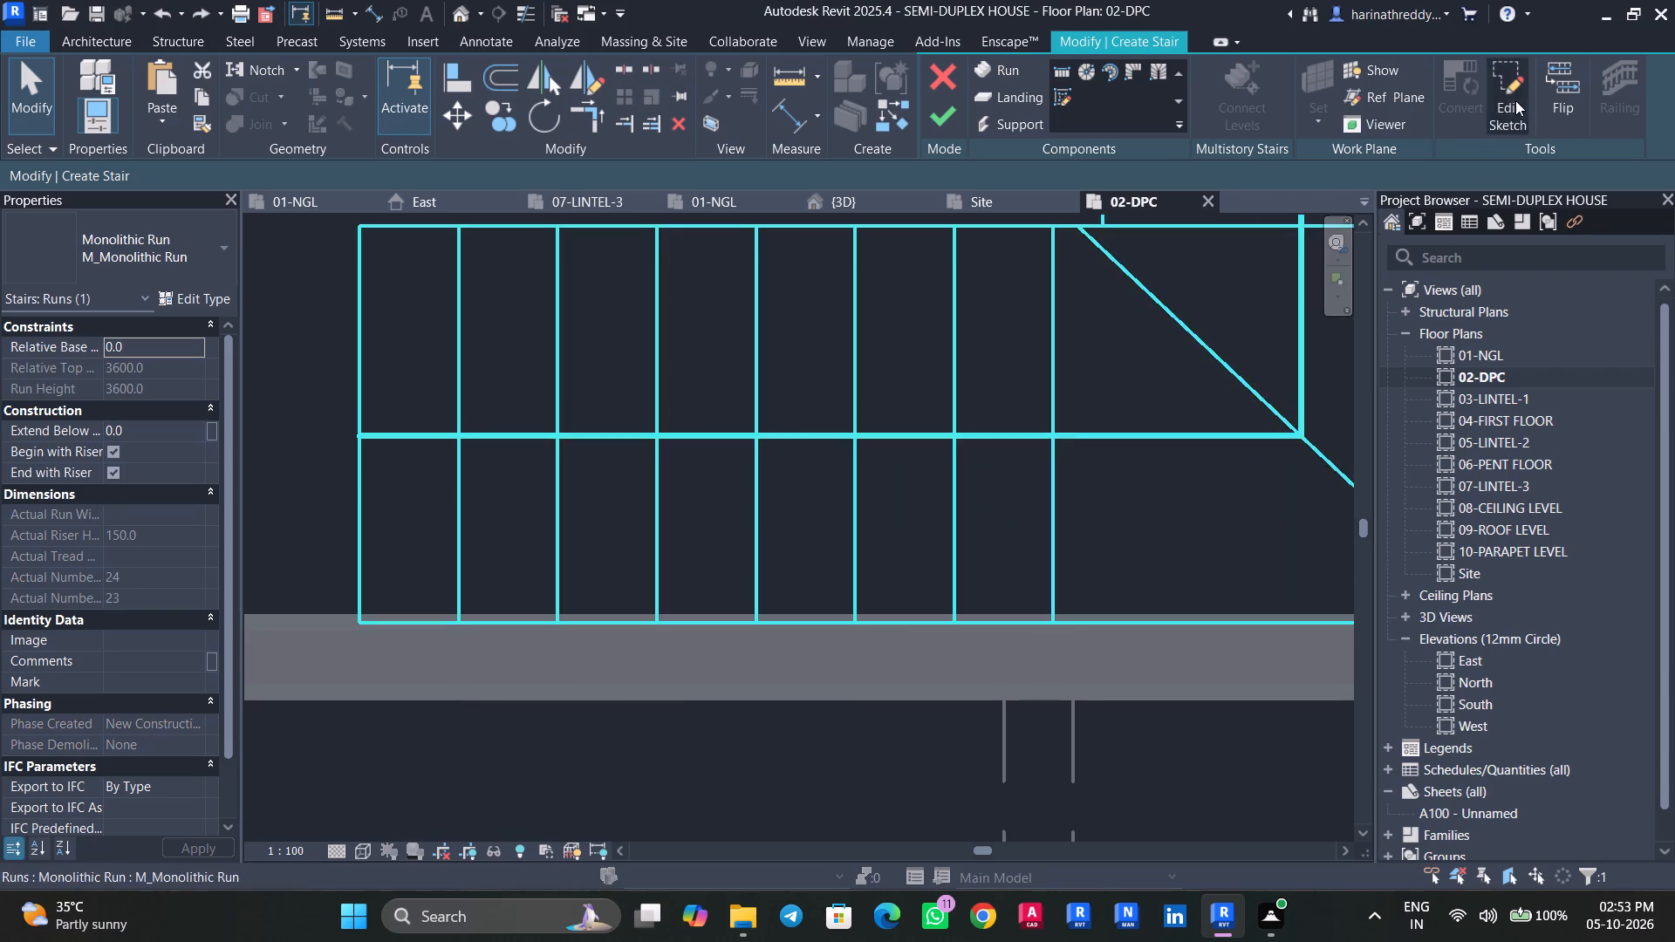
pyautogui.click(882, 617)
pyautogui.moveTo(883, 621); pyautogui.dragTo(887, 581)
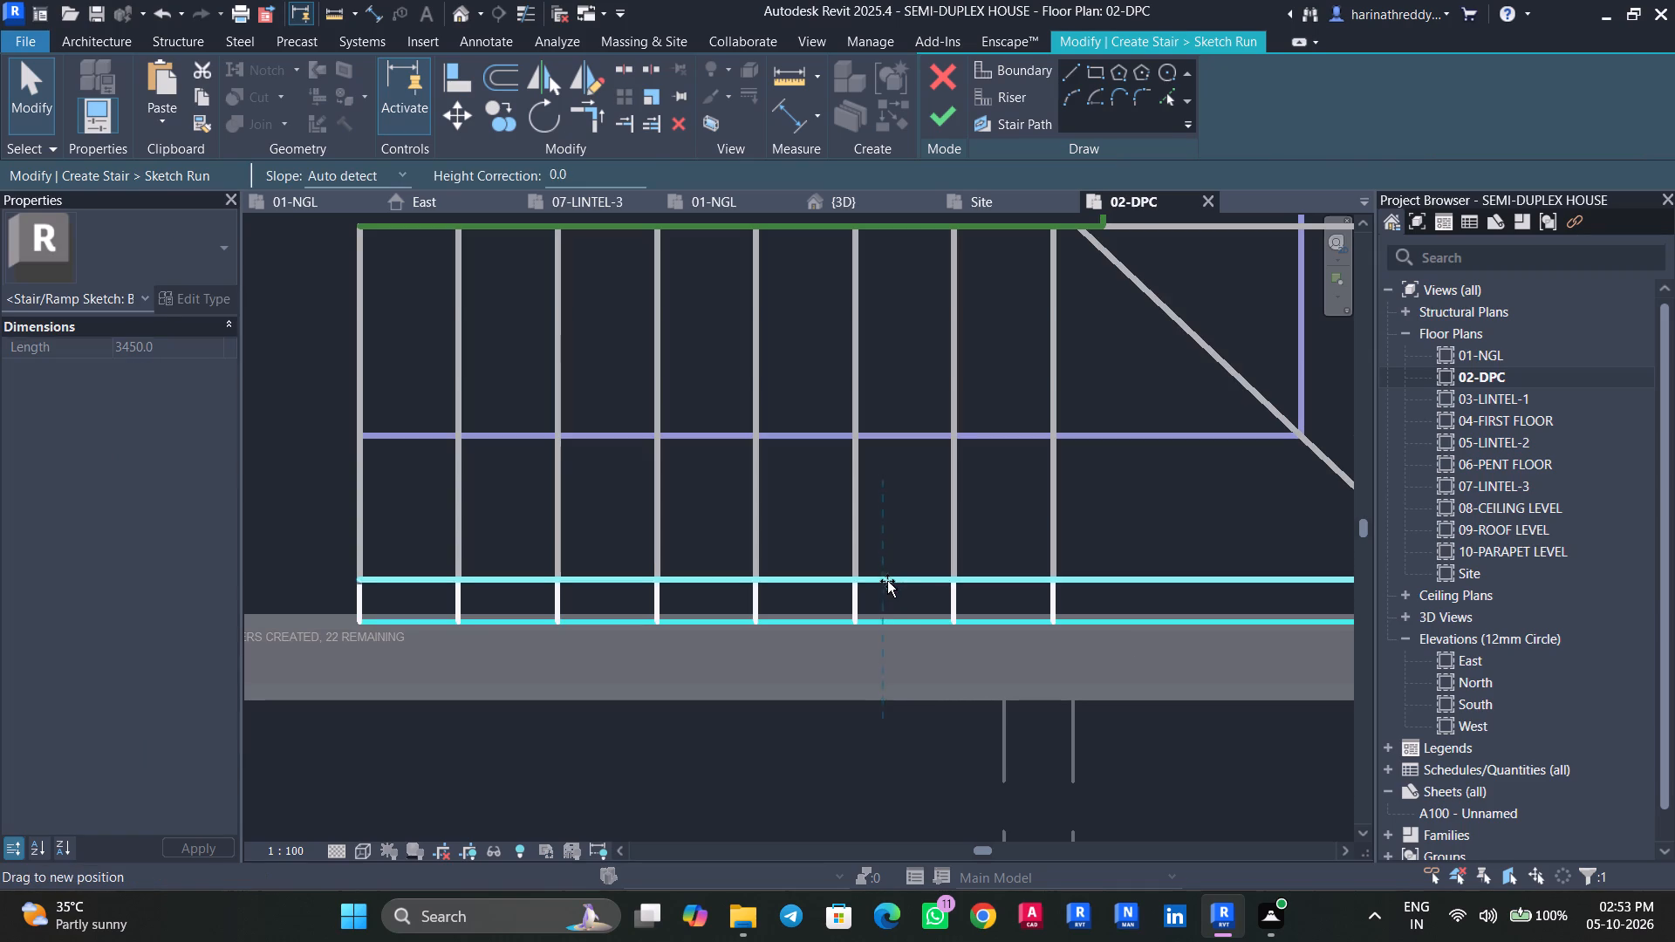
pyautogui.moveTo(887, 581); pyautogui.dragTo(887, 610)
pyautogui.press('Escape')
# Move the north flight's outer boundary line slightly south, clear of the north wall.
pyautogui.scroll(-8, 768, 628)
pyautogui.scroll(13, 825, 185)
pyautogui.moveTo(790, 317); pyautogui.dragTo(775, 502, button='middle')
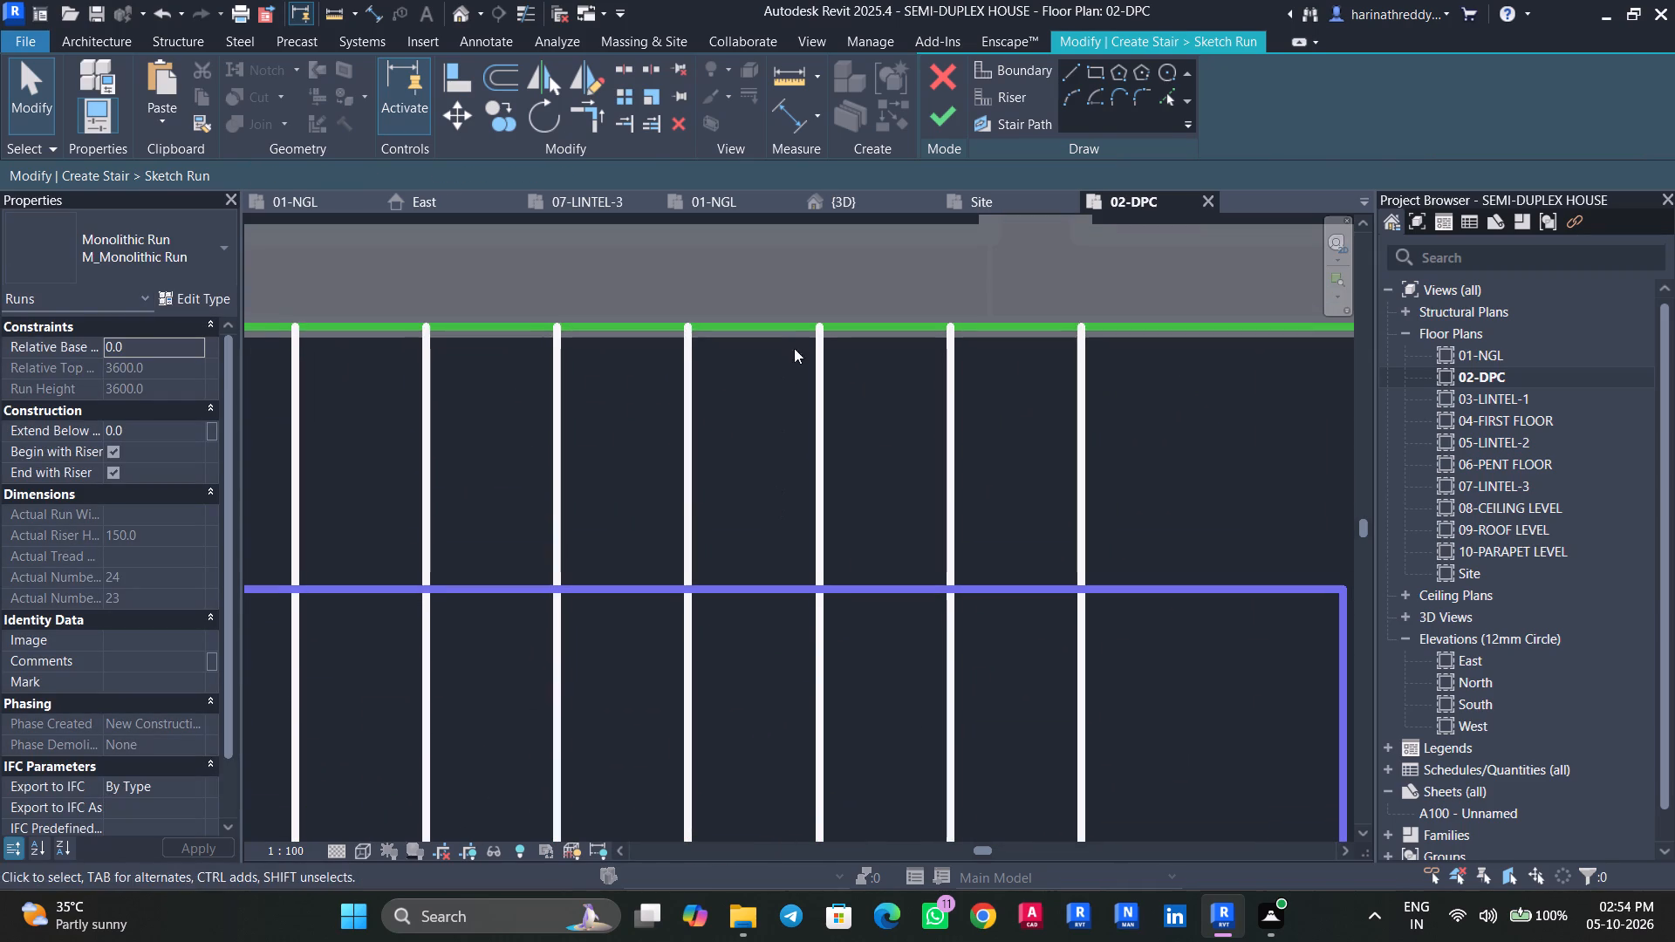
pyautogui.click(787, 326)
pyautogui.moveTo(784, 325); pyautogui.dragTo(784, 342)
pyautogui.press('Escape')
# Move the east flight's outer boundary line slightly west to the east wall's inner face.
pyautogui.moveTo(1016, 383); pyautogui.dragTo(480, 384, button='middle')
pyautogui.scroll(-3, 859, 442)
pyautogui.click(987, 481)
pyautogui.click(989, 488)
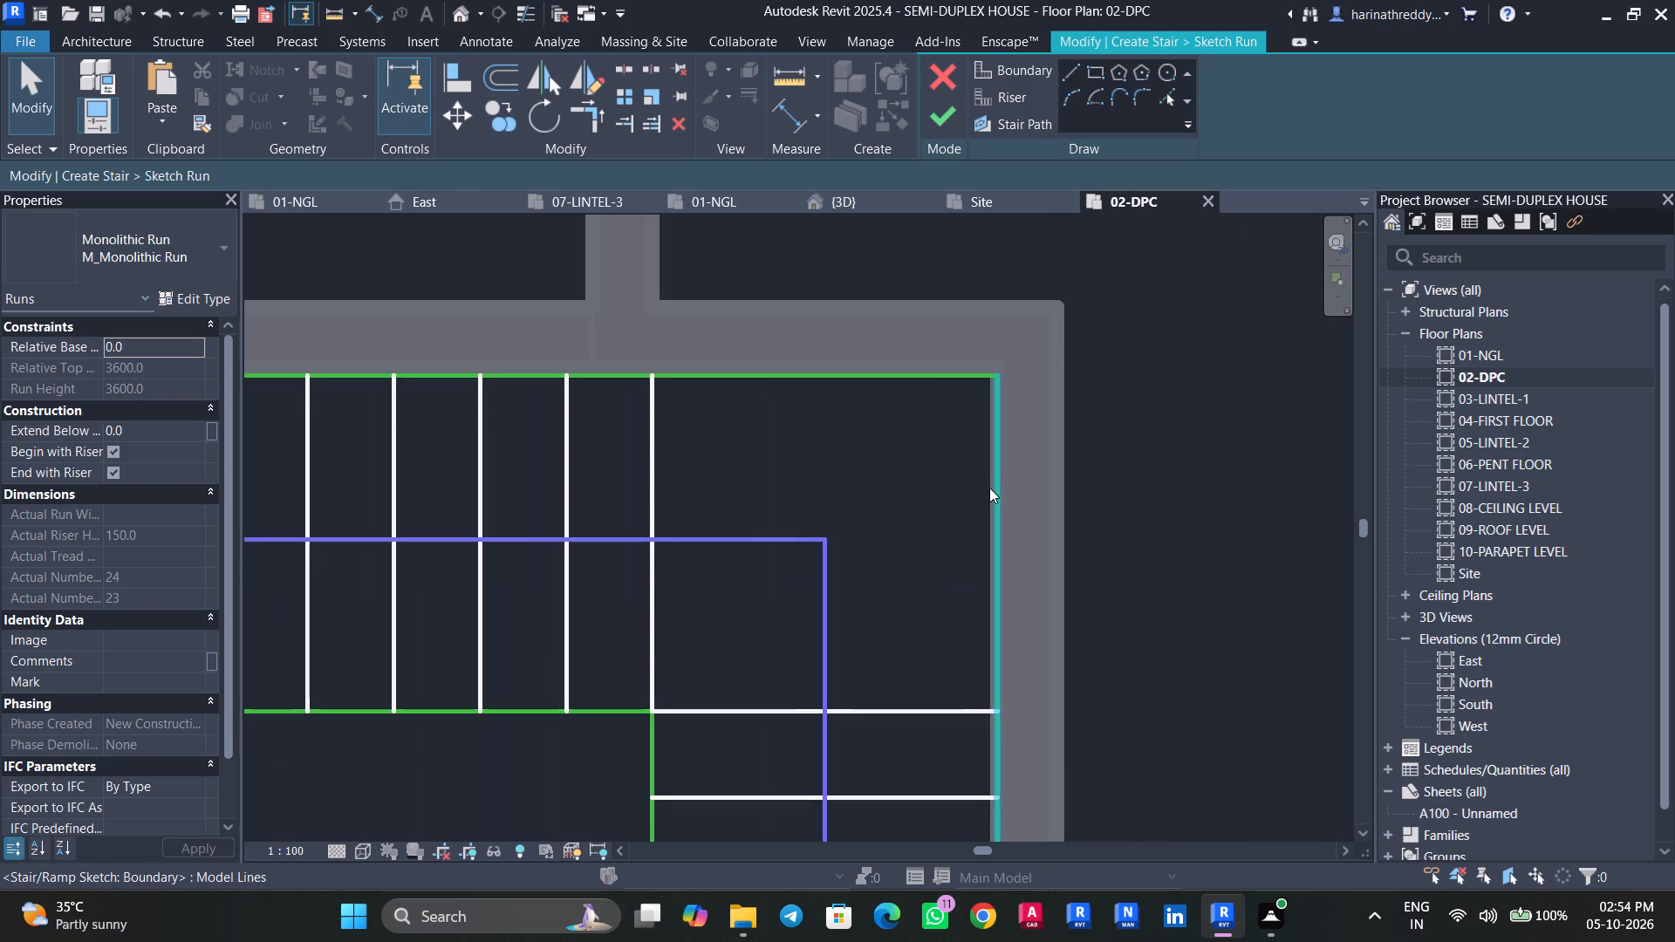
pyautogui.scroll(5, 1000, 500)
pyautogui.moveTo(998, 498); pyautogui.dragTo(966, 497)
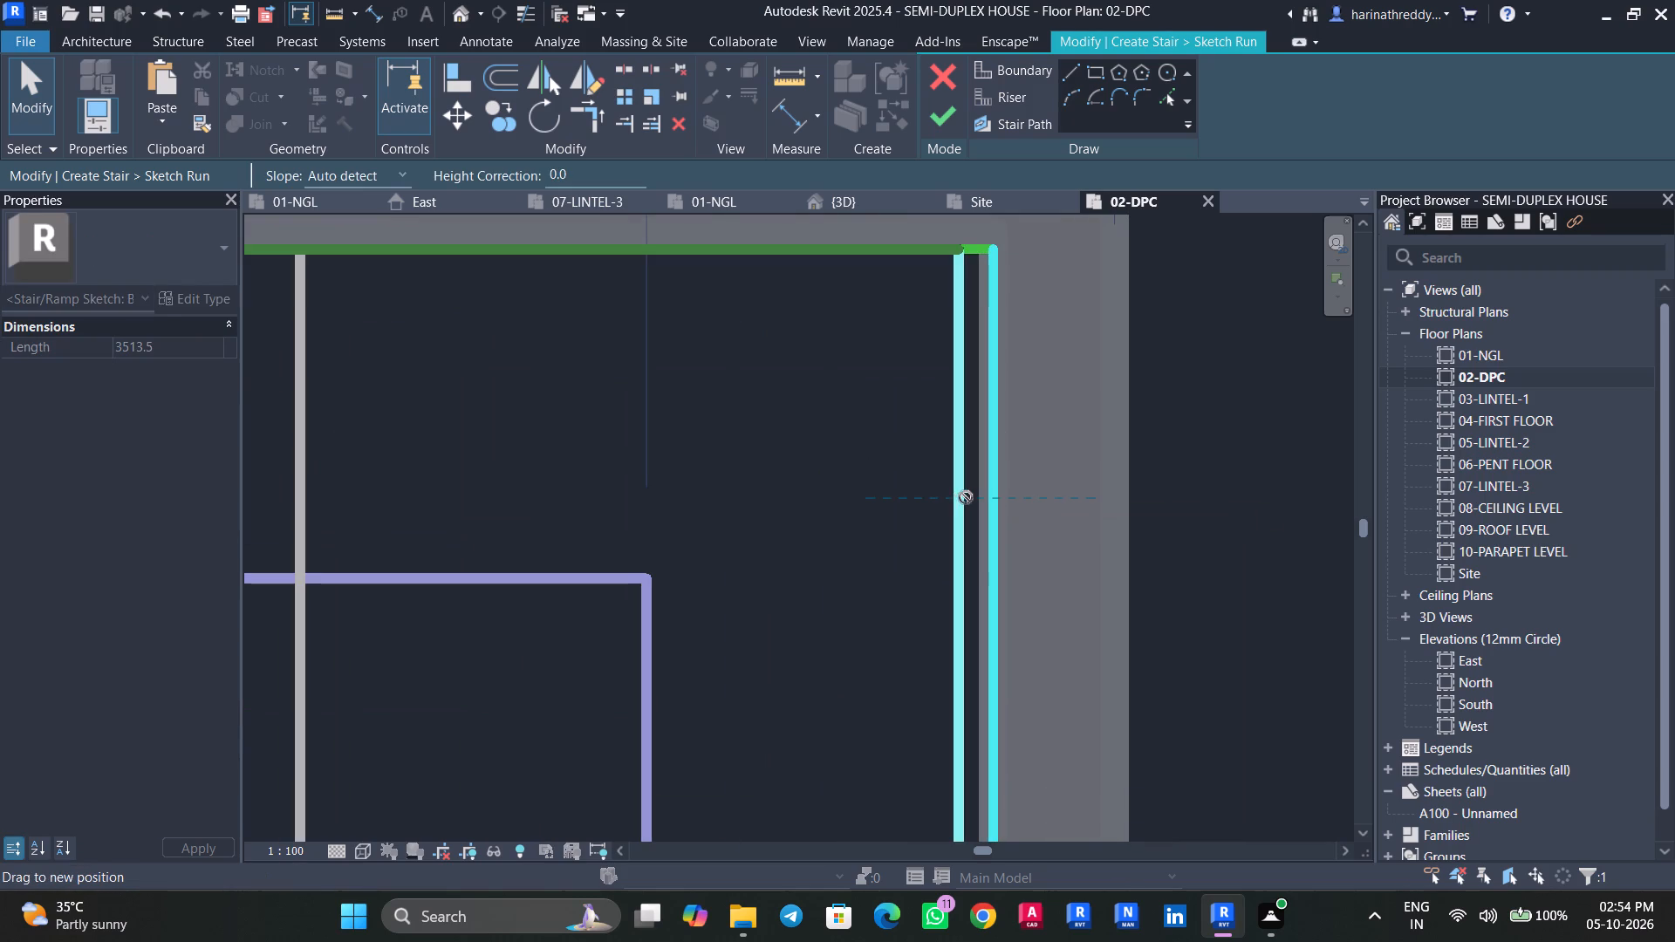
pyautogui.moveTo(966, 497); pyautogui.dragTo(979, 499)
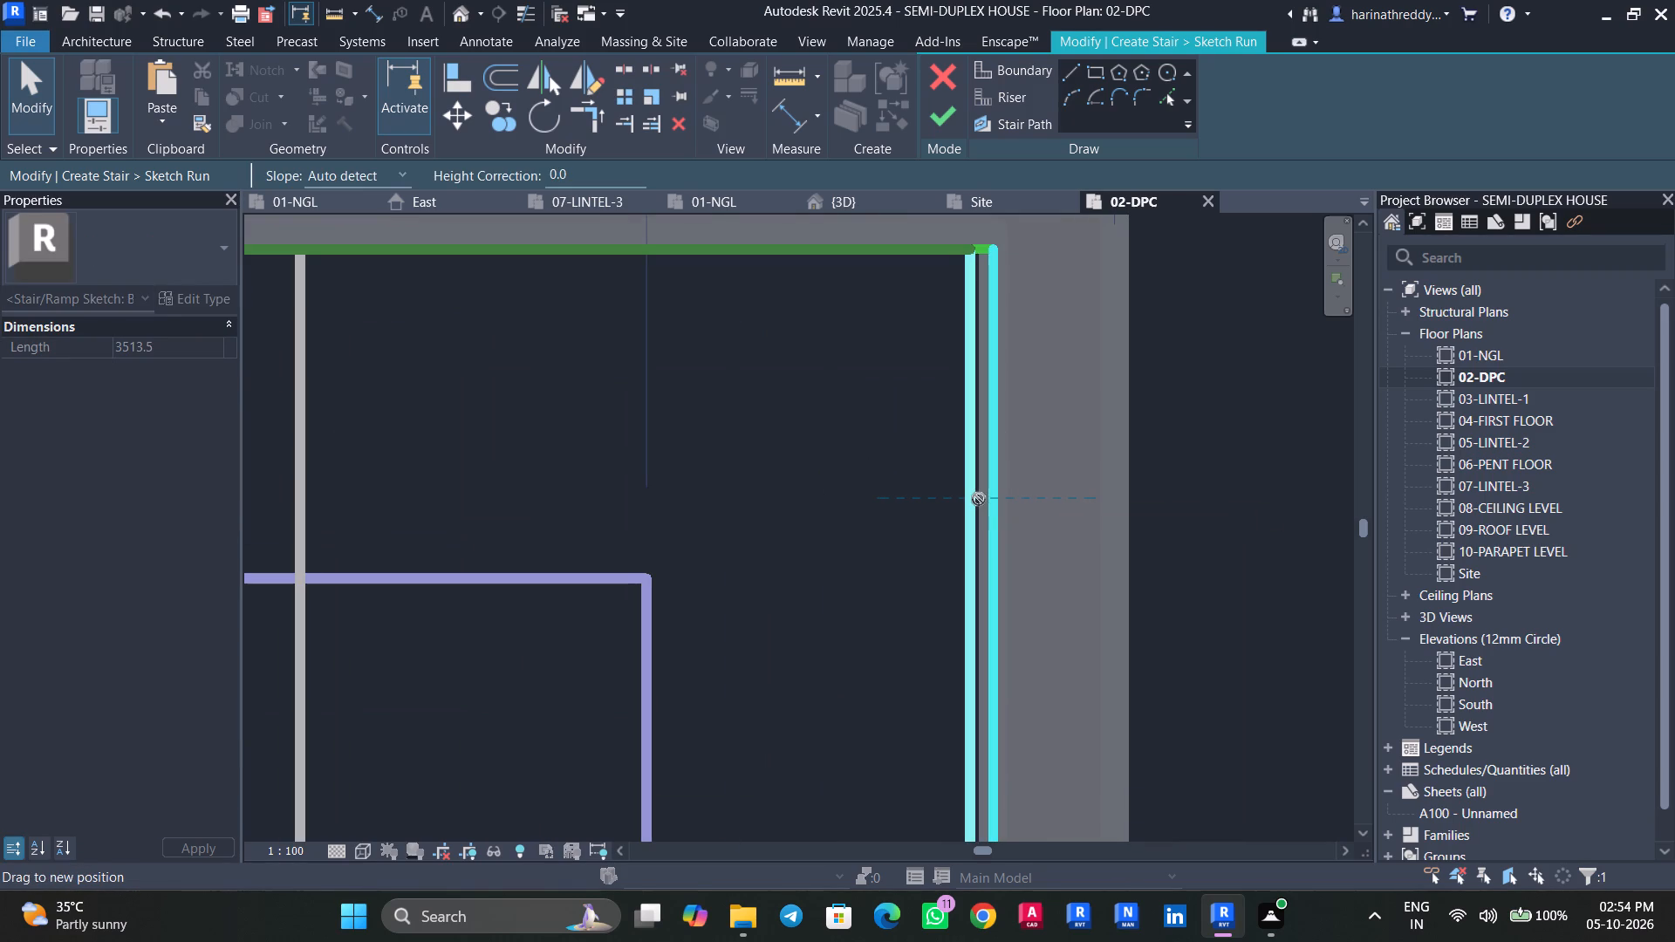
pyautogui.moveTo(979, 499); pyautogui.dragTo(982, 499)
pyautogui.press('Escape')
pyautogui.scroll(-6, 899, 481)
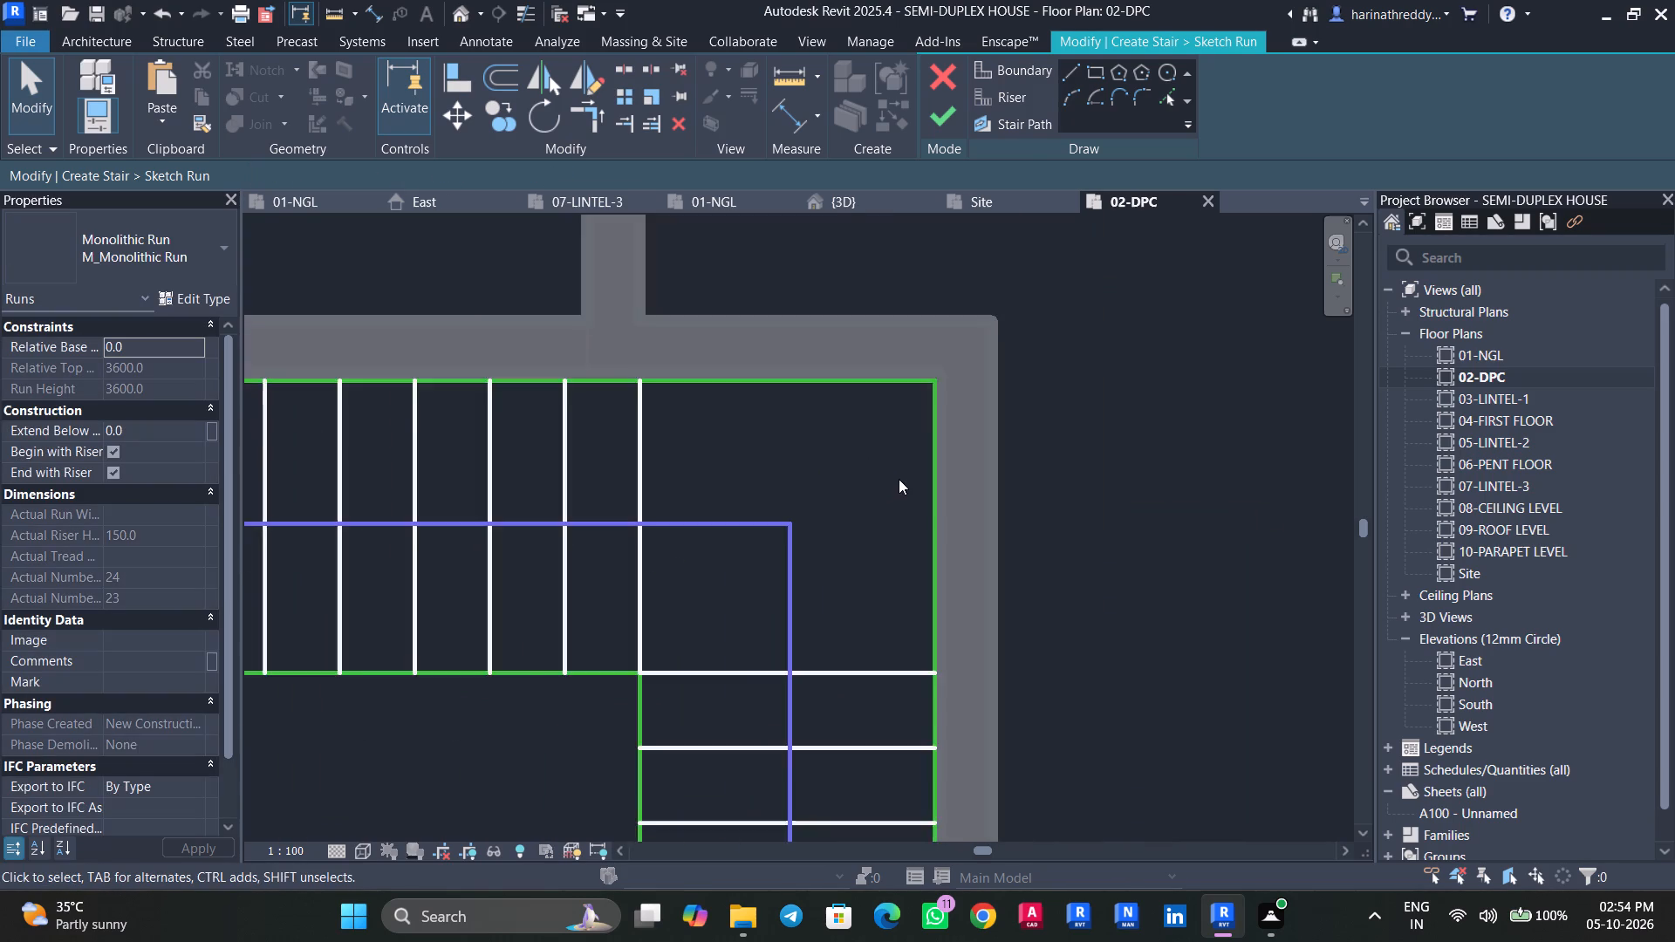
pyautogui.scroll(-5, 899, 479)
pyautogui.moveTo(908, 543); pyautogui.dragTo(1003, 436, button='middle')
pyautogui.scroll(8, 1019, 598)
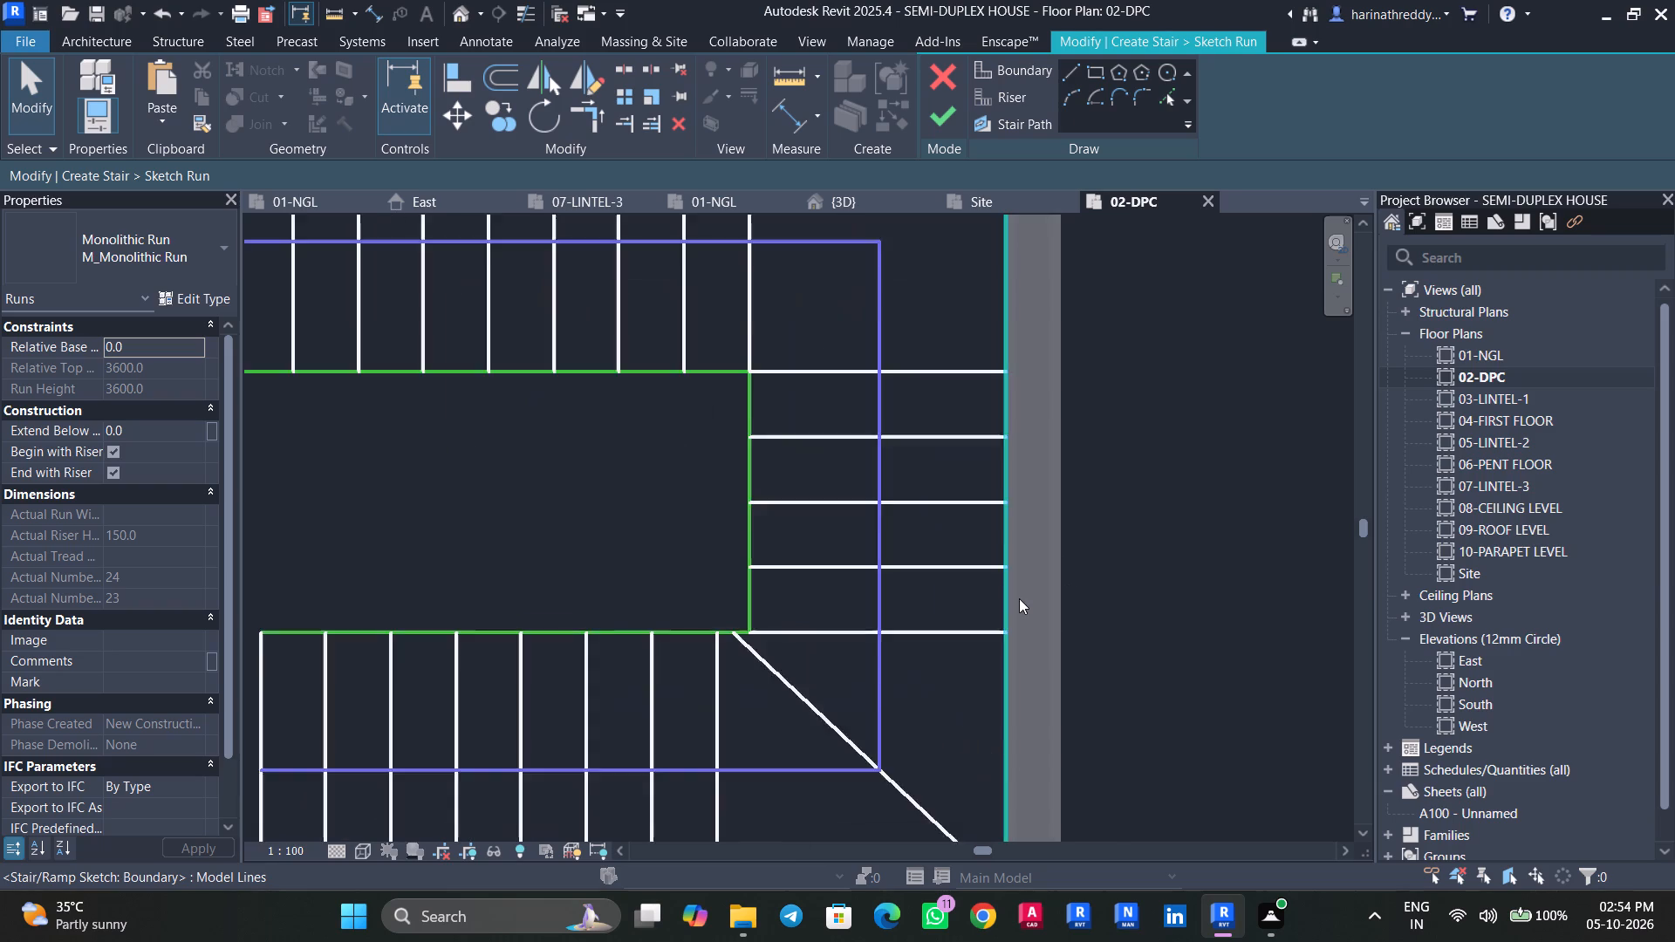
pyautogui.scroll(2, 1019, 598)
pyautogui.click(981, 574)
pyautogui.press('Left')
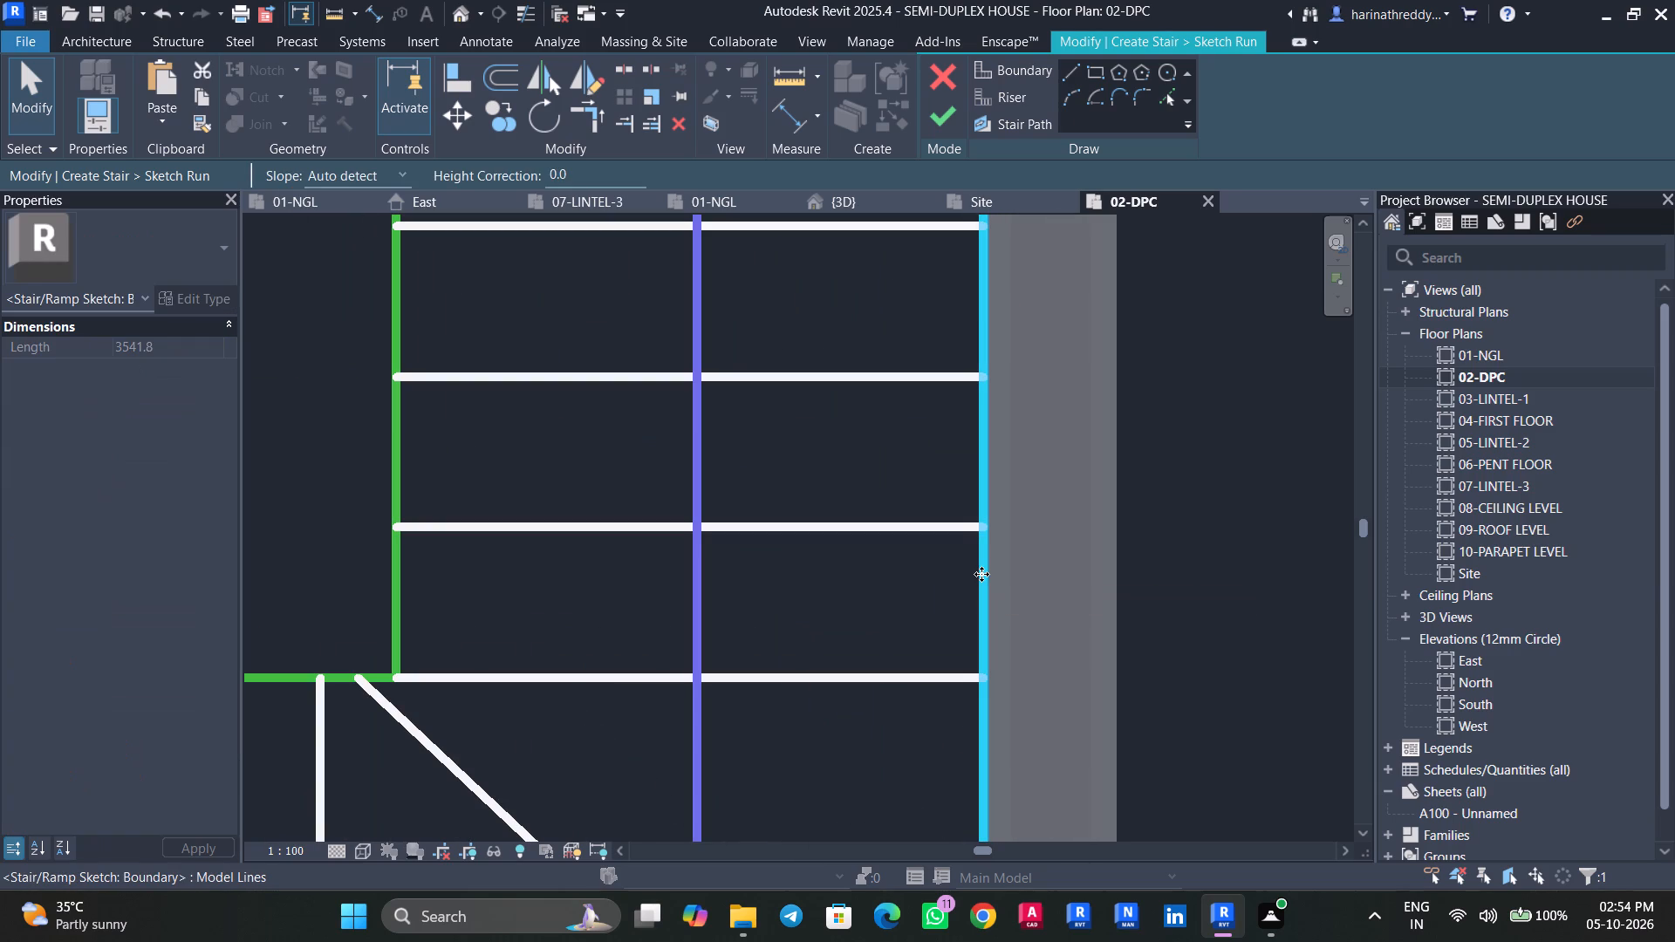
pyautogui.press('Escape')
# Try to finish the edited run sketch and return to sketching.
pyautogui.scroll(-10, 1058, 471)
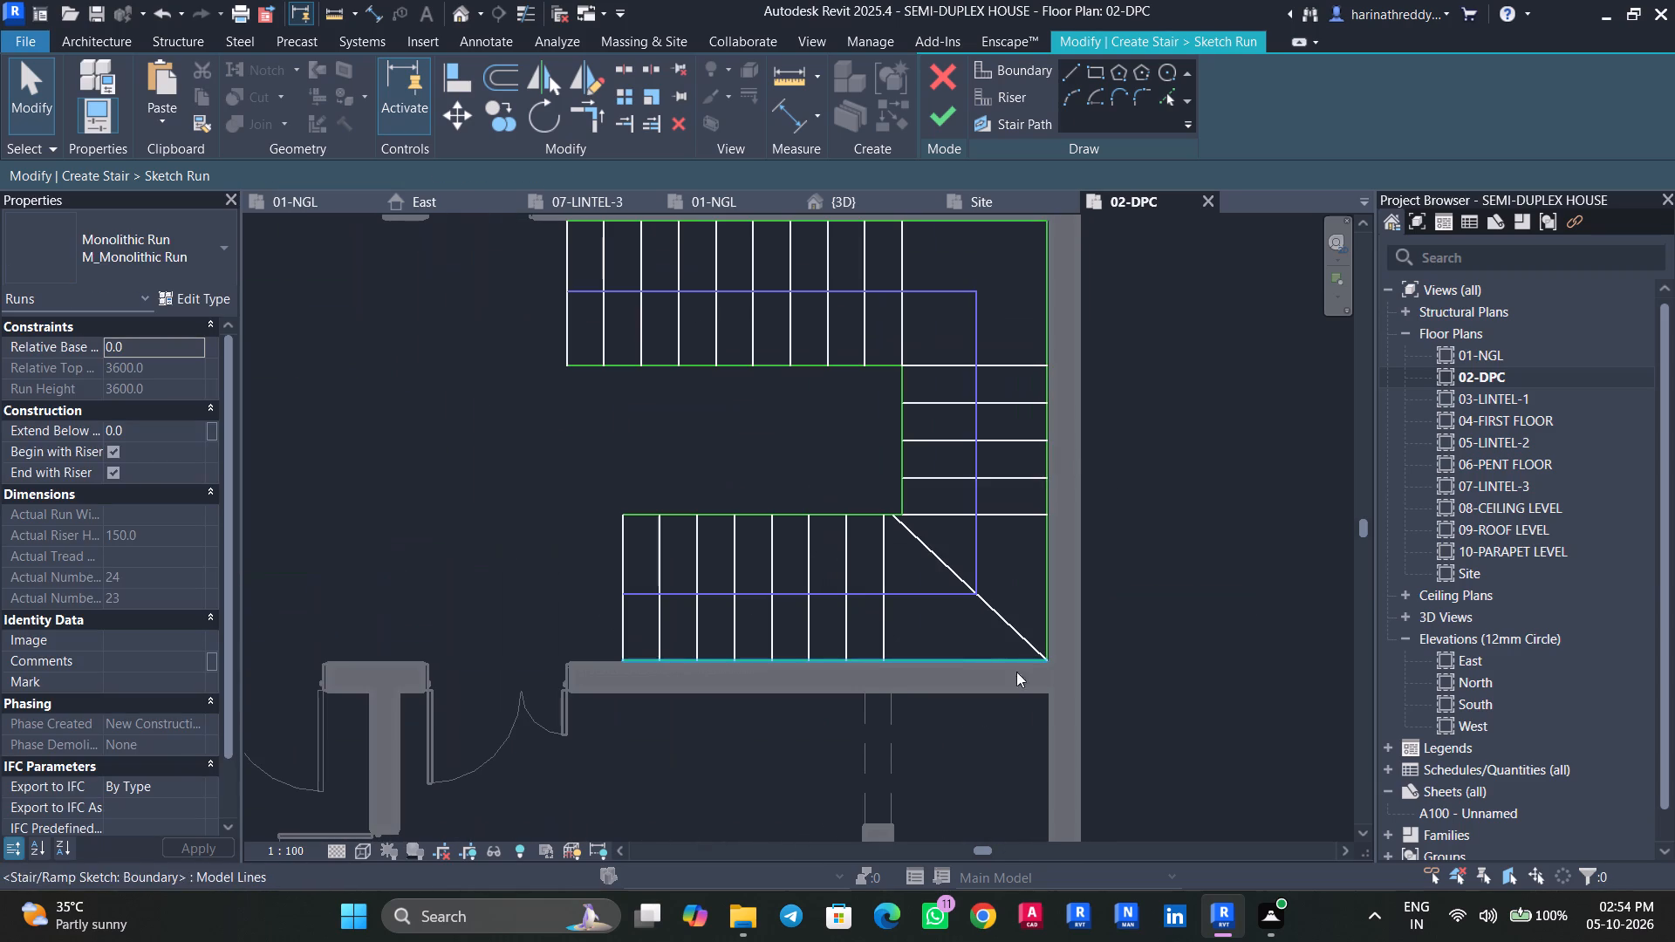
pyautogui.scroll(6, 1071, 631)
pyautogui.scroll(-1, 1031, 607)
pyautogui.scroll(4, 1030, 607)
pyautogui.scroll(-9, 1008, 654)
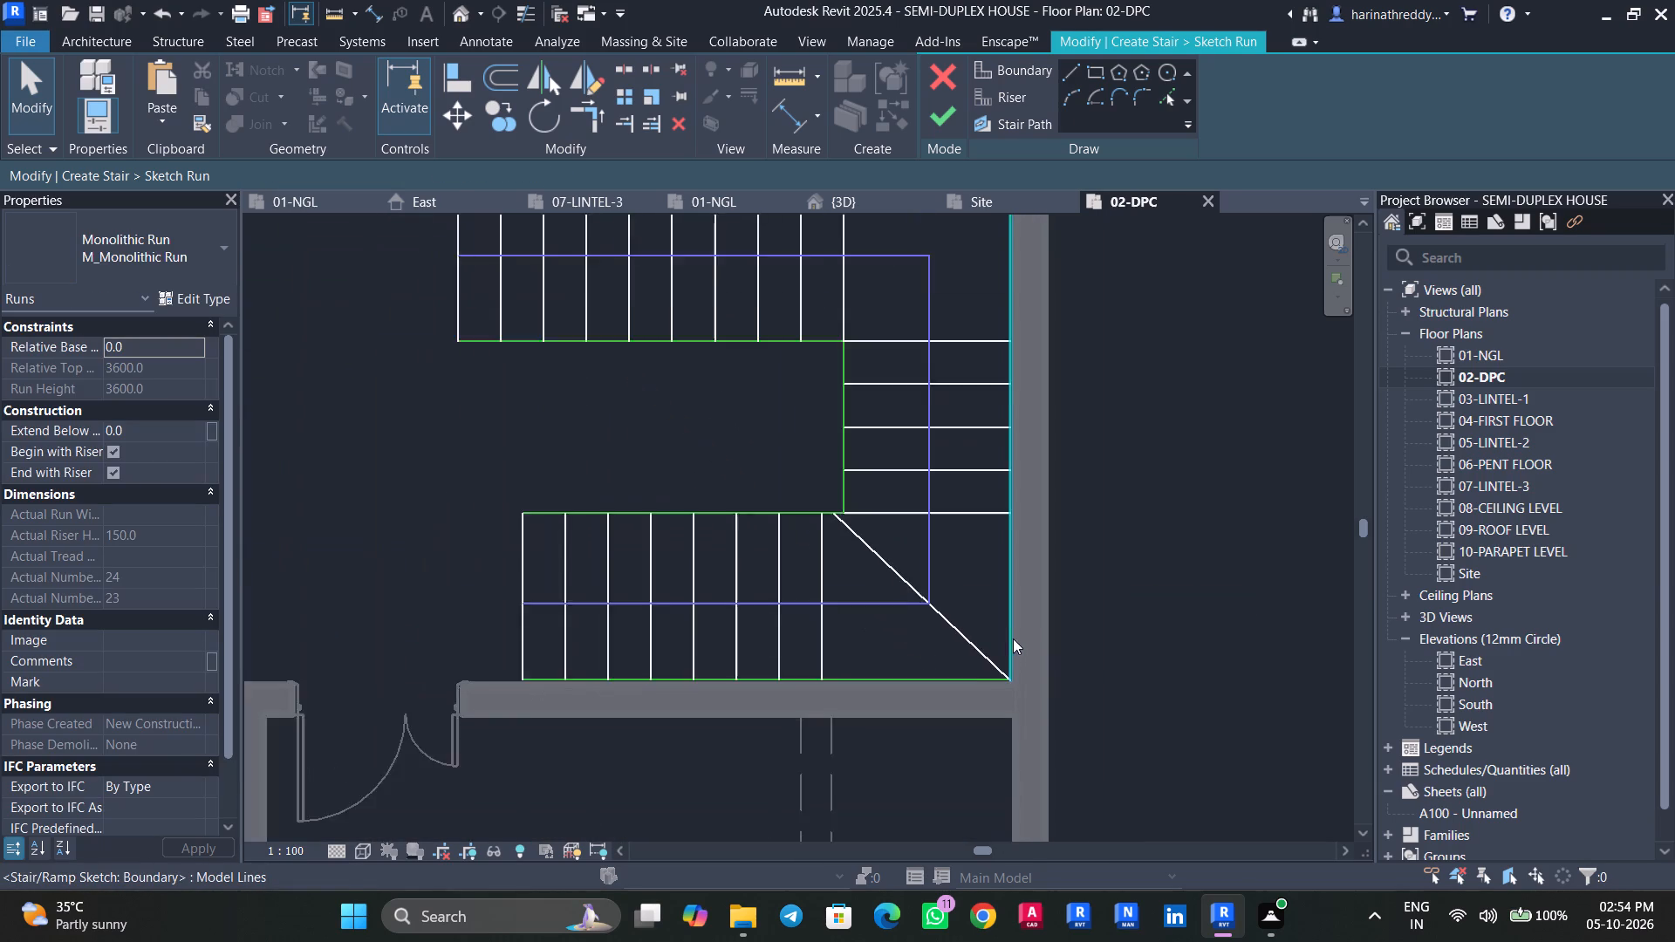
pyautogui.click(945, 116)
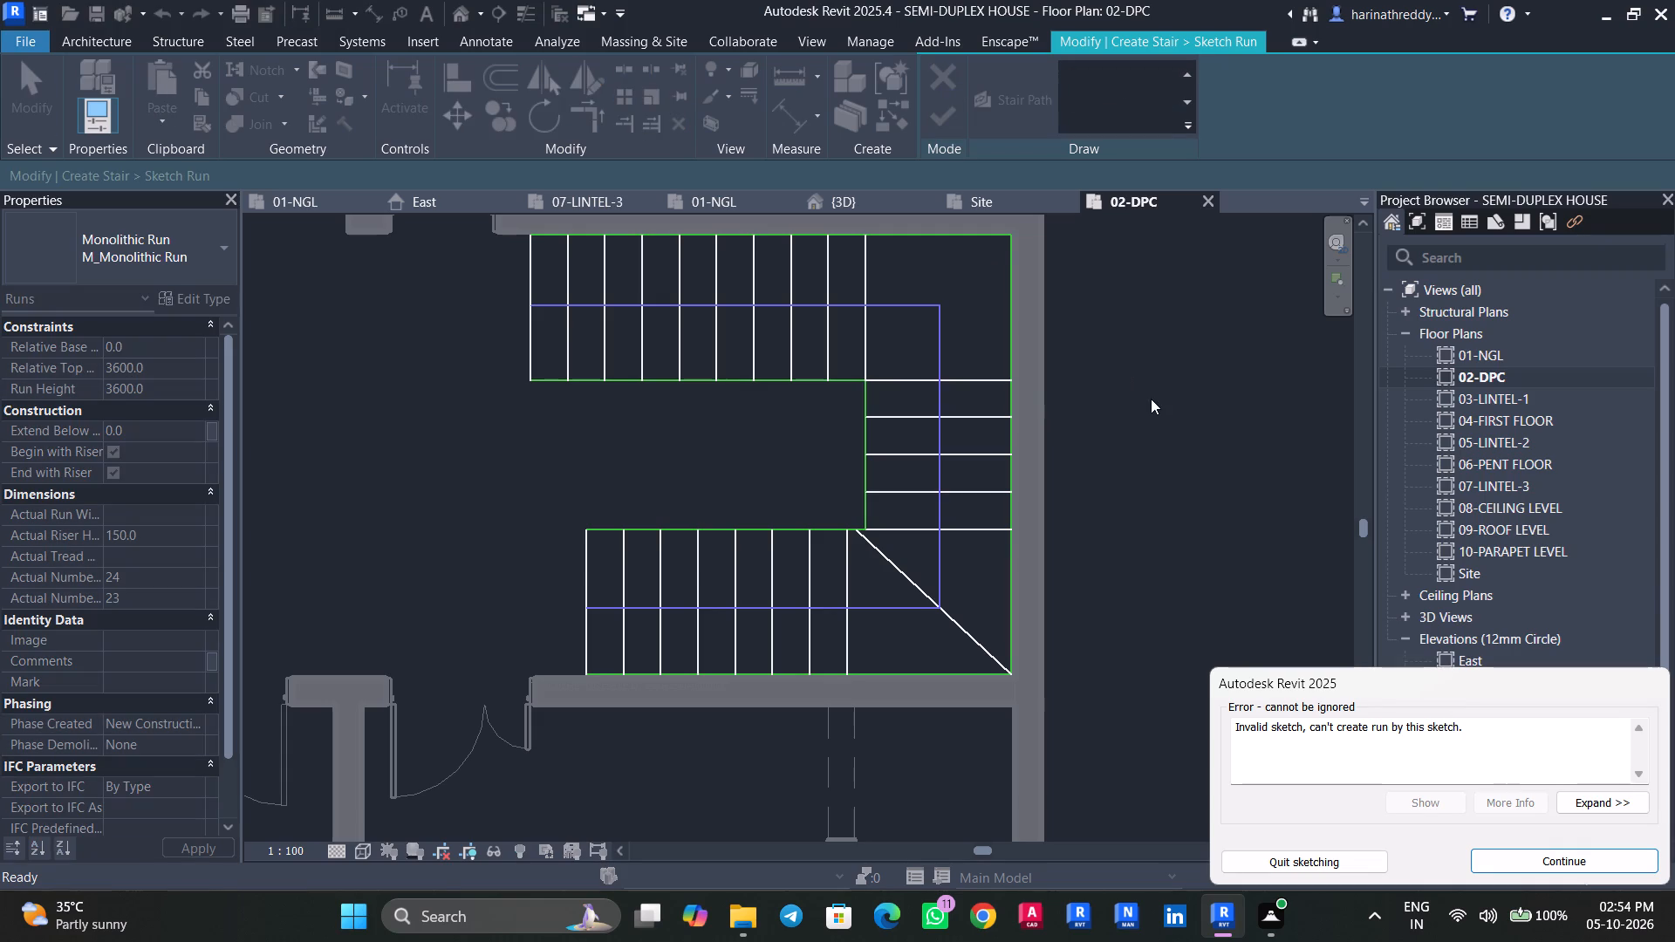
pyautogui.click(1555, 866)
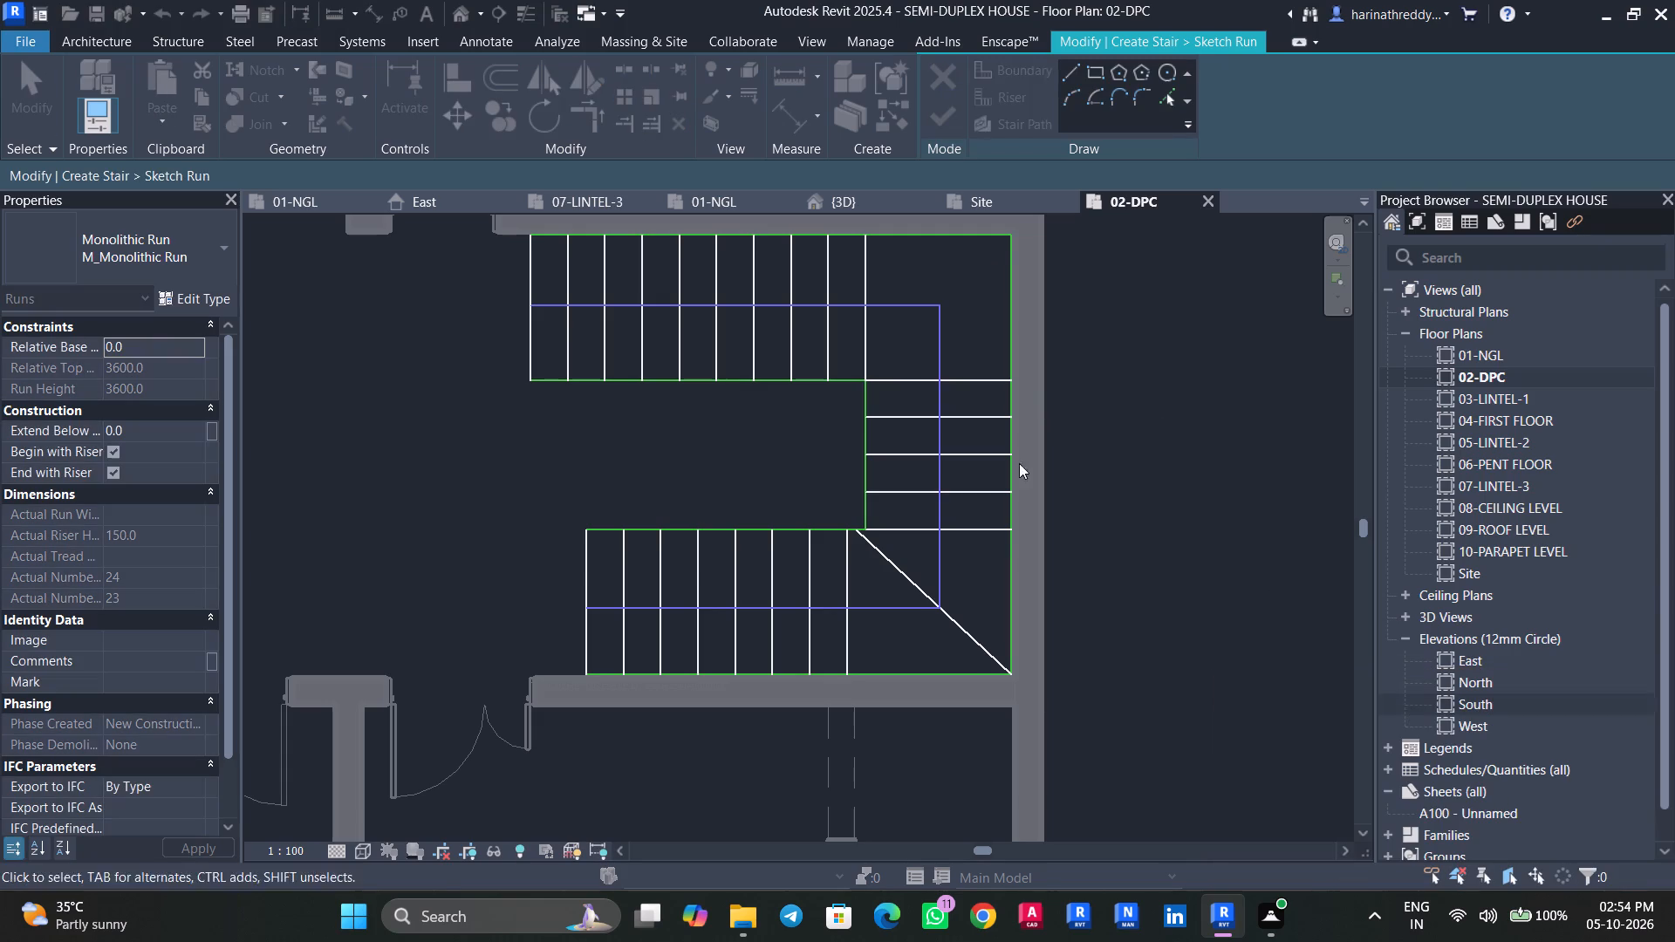
# Examine where the north flight's risers meet its outer boundary line, along to the northeast corner.
pyautogui.scroll(6, 913, 268)
pyautogui.moveTo(937, 319); pyautogui.dragTo(1278, 606, button='middle')
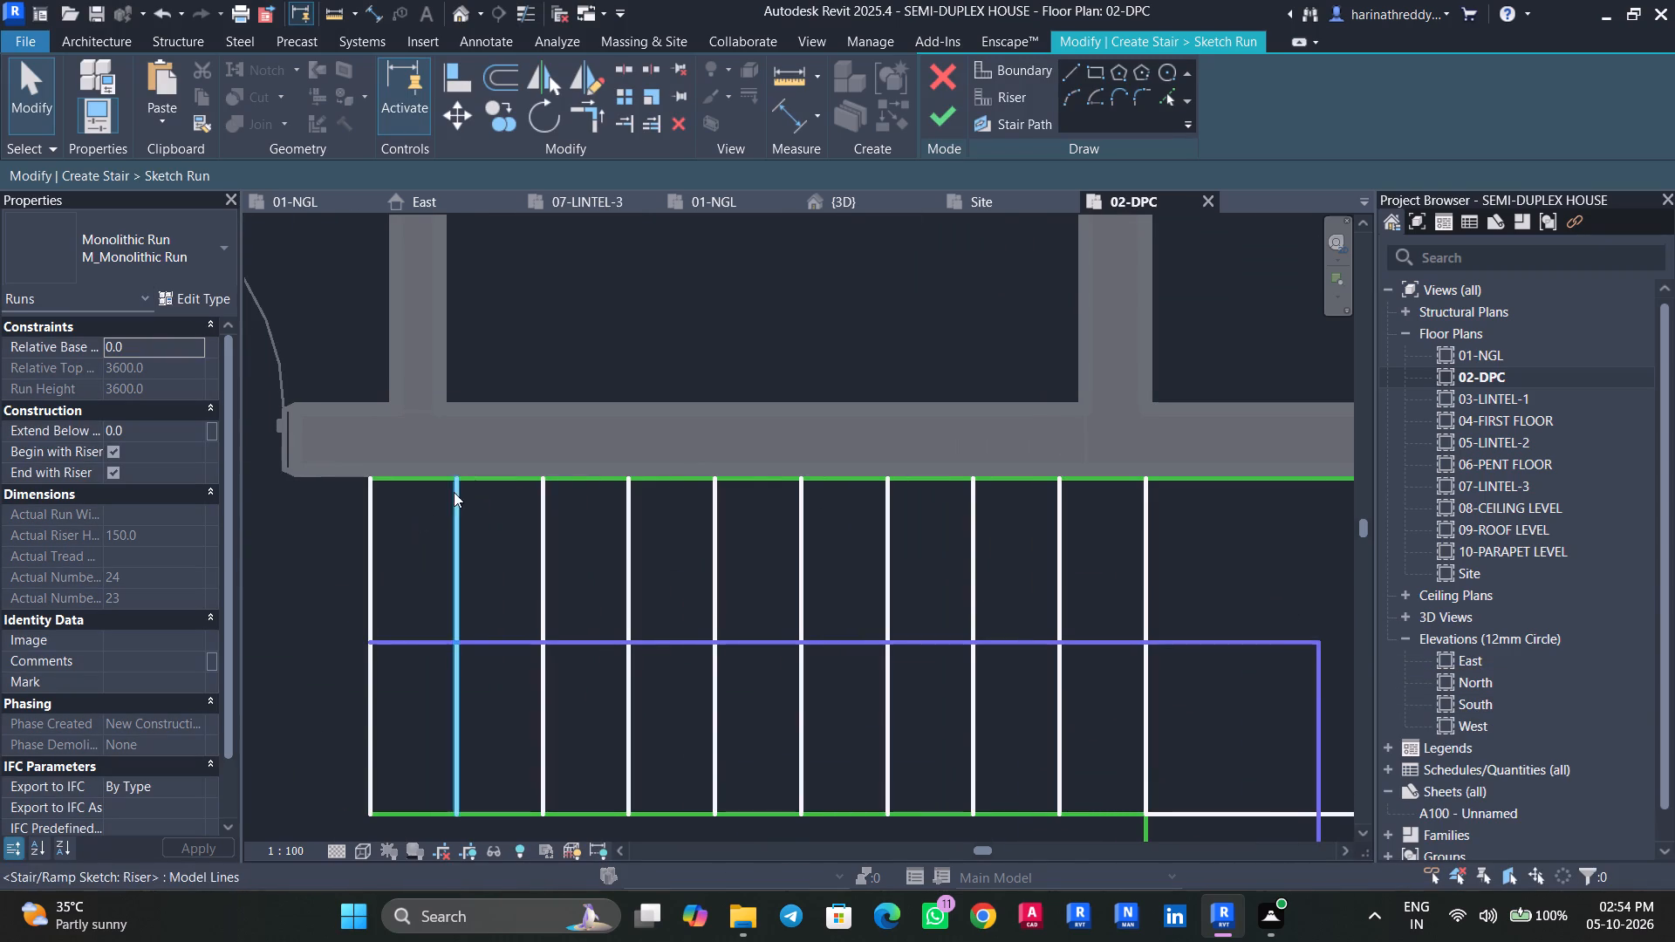
pyautogui.scroll(11, 460, 502)
pyautogui.press('Escape')
pyautogui.click(828, 476)
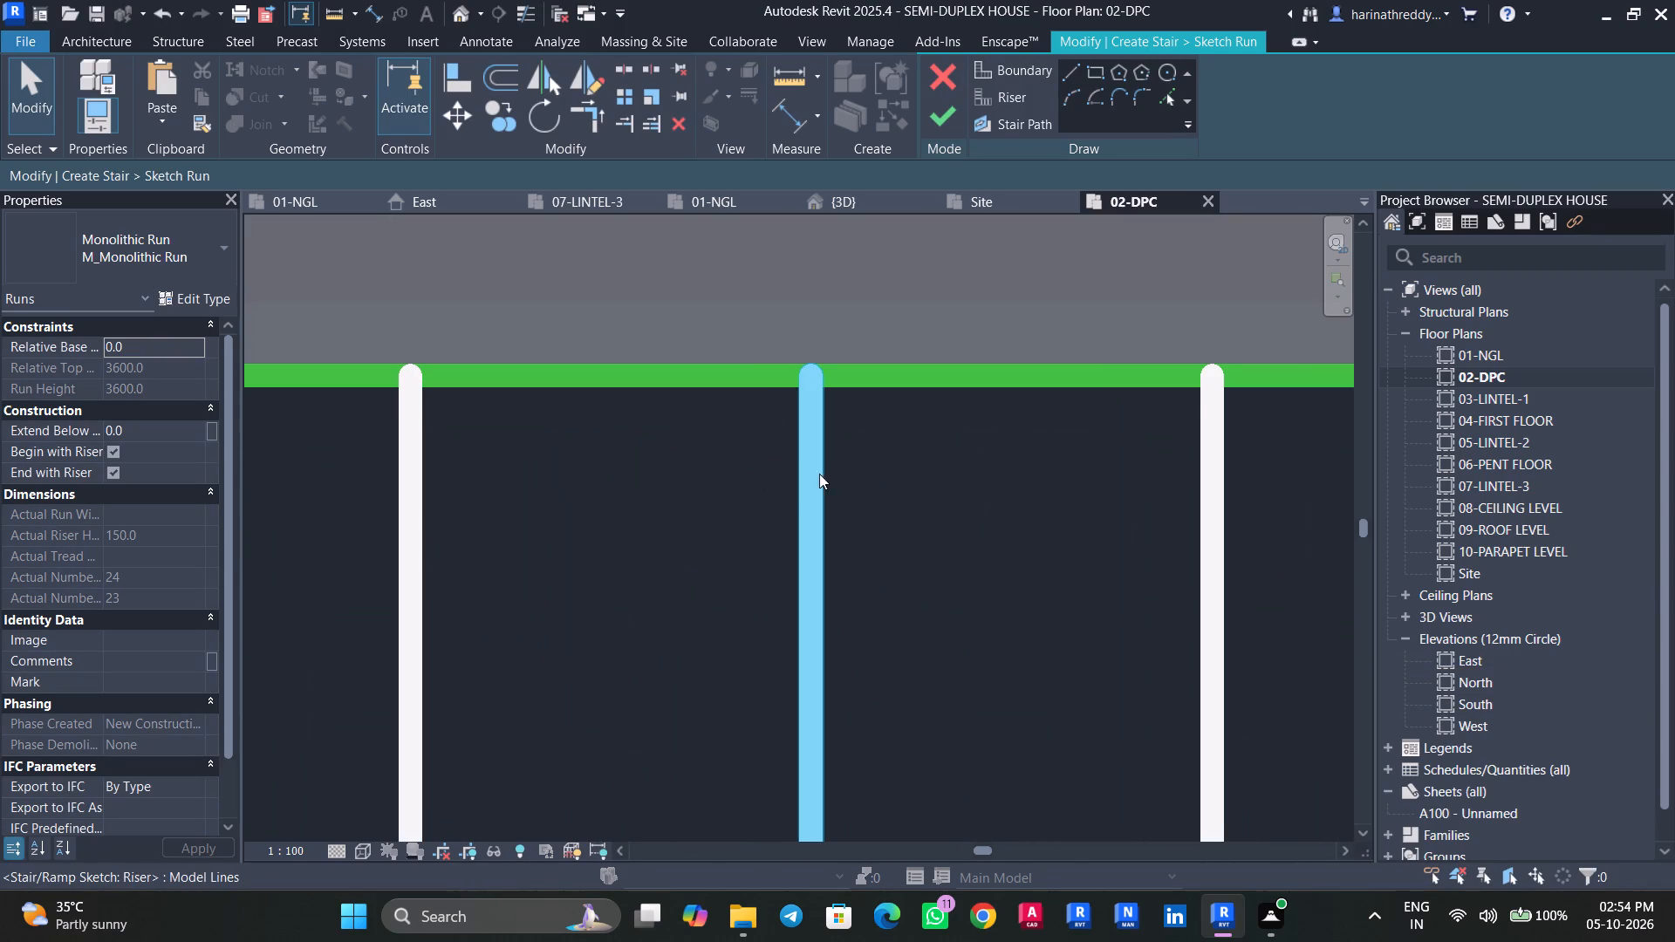
pyautogui.click(819, 474)
pyautogui.press('Escape')
pyautogui.scroll(-9, 849, 491)
pyautogui.moveTo(1099, 518); pyautogui.dragTo(628, 497, button='middle')
pyautogui.moveTo(1220, 505); pyautogui.dragTo(691, 520, button='middle')
pyautogui.scroll(4, 990, 499)
pyautogui.scroll(-3, 1047, 468)
pyautogui.scroll(1, 1047, 468)
pyautogui.scroll(-2, 1047, 468)
pyautogui.scroll(1, 1047, 468)
pyautogui.scroll(-3, 1046, 466)
# Examine the riser and boundary endpoints of the east and south flights, including both ends of the diagonal corner riser.
pyautogui.moveTo(1008, 605); pyautogui.dragTo(1013, 248, button='middle')
pyautogui.scroll(1, 1003, 512)
pyautogui.moveTo(1002, 520); pyautogui.dragTo(1020, 258, button='middle')
pyautogui.moveTo(1029, 528); pyautogui.dragTo(1058, 176, button='middle')
pyautogui.scroll(1, 1033, 392)
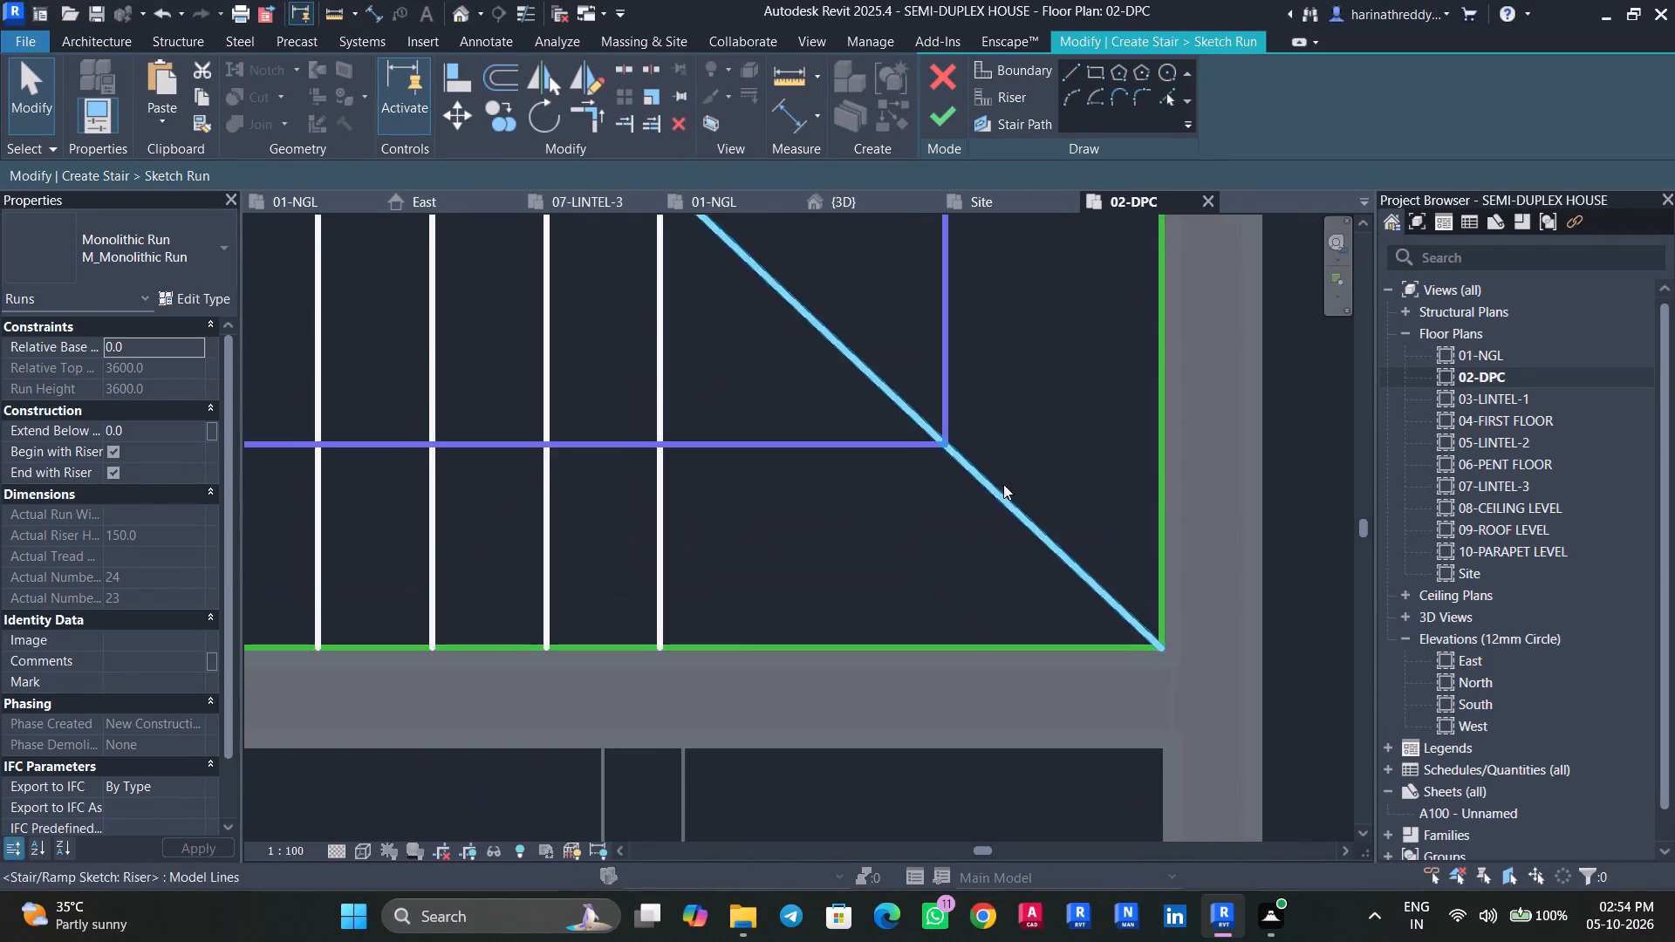
pyautogui.moveTo(1003, 484); pyautogui.dragTo(1058, 351, button='middle')
pyautogui.scroll(5, 1274, 506)
pyautogui.scroll(-3, 902, 529)
pyautogui.scroll(1, 910, 537)
pyautogui.scroll(-4, 918, 523)
pyautogui.moveTo(704, 566); pyautogui.dragTo(1231, 572, button='middle')
pyautogui.moveTo(643, 572); pyautogui.dragTo(866, 580, button='middle')
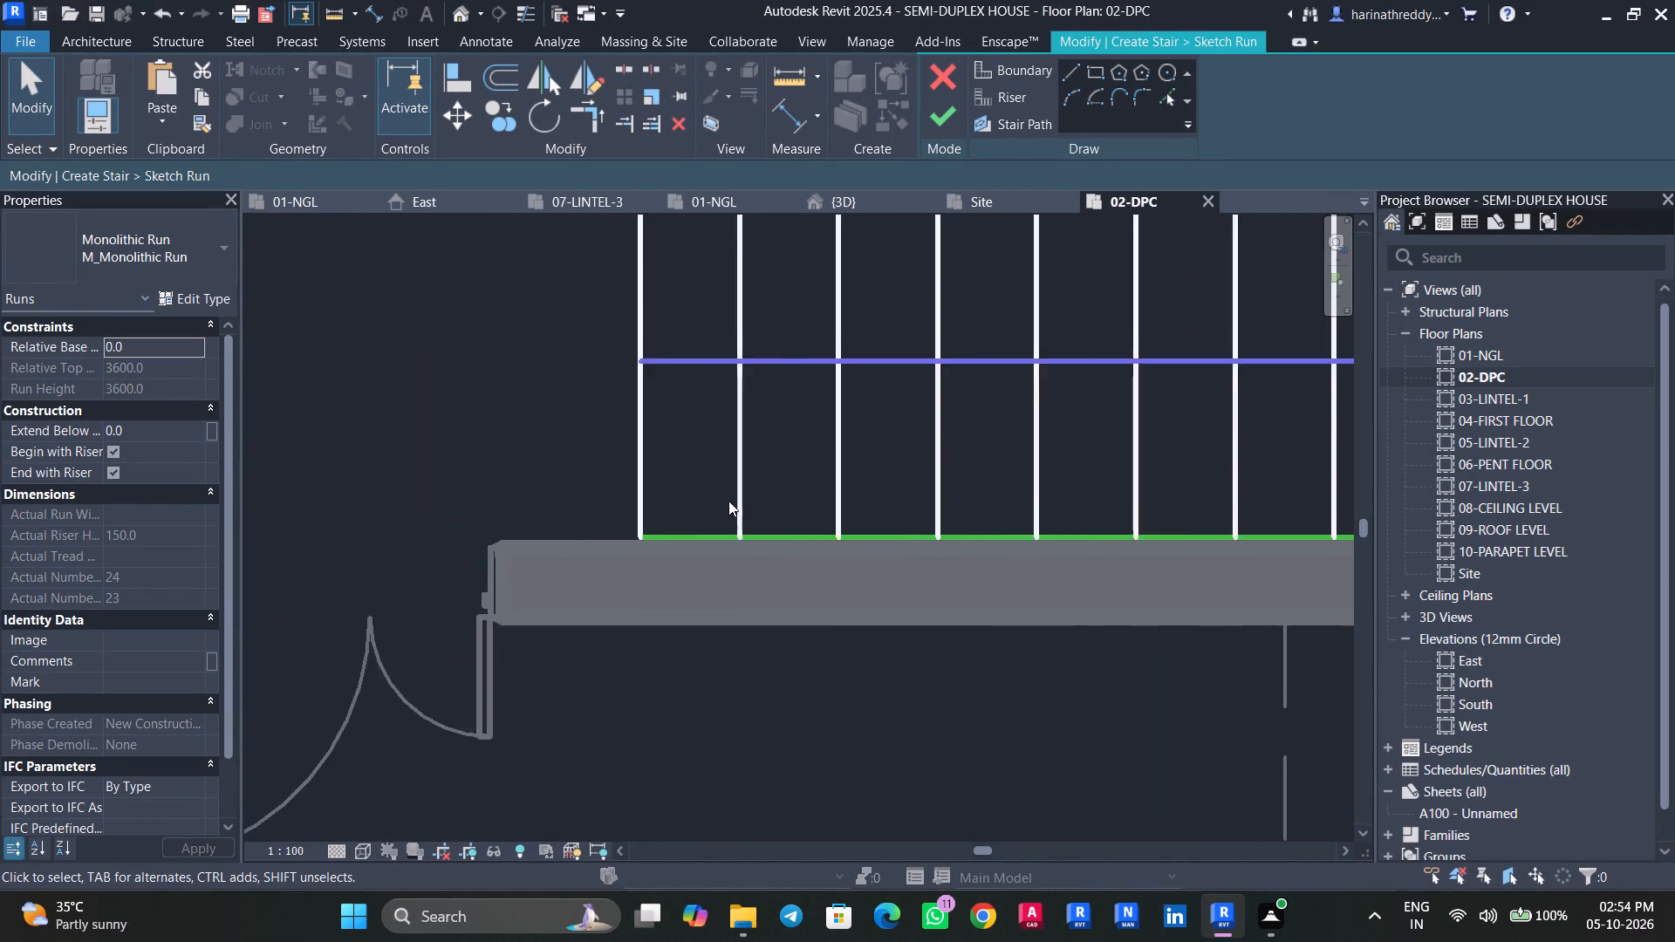
pyautogui.scroll(9, 728, 501)
pyautogui.click(557, 577)
pyautogui.scroll(-4, 557, 570)
pyautogui.scroll(1, 557, 570)
pyautogui.scroll(-5, 557, 570)
pyautogui.moveTo(595, 496); pyautogui.dragTo(543, 725, button='middle')
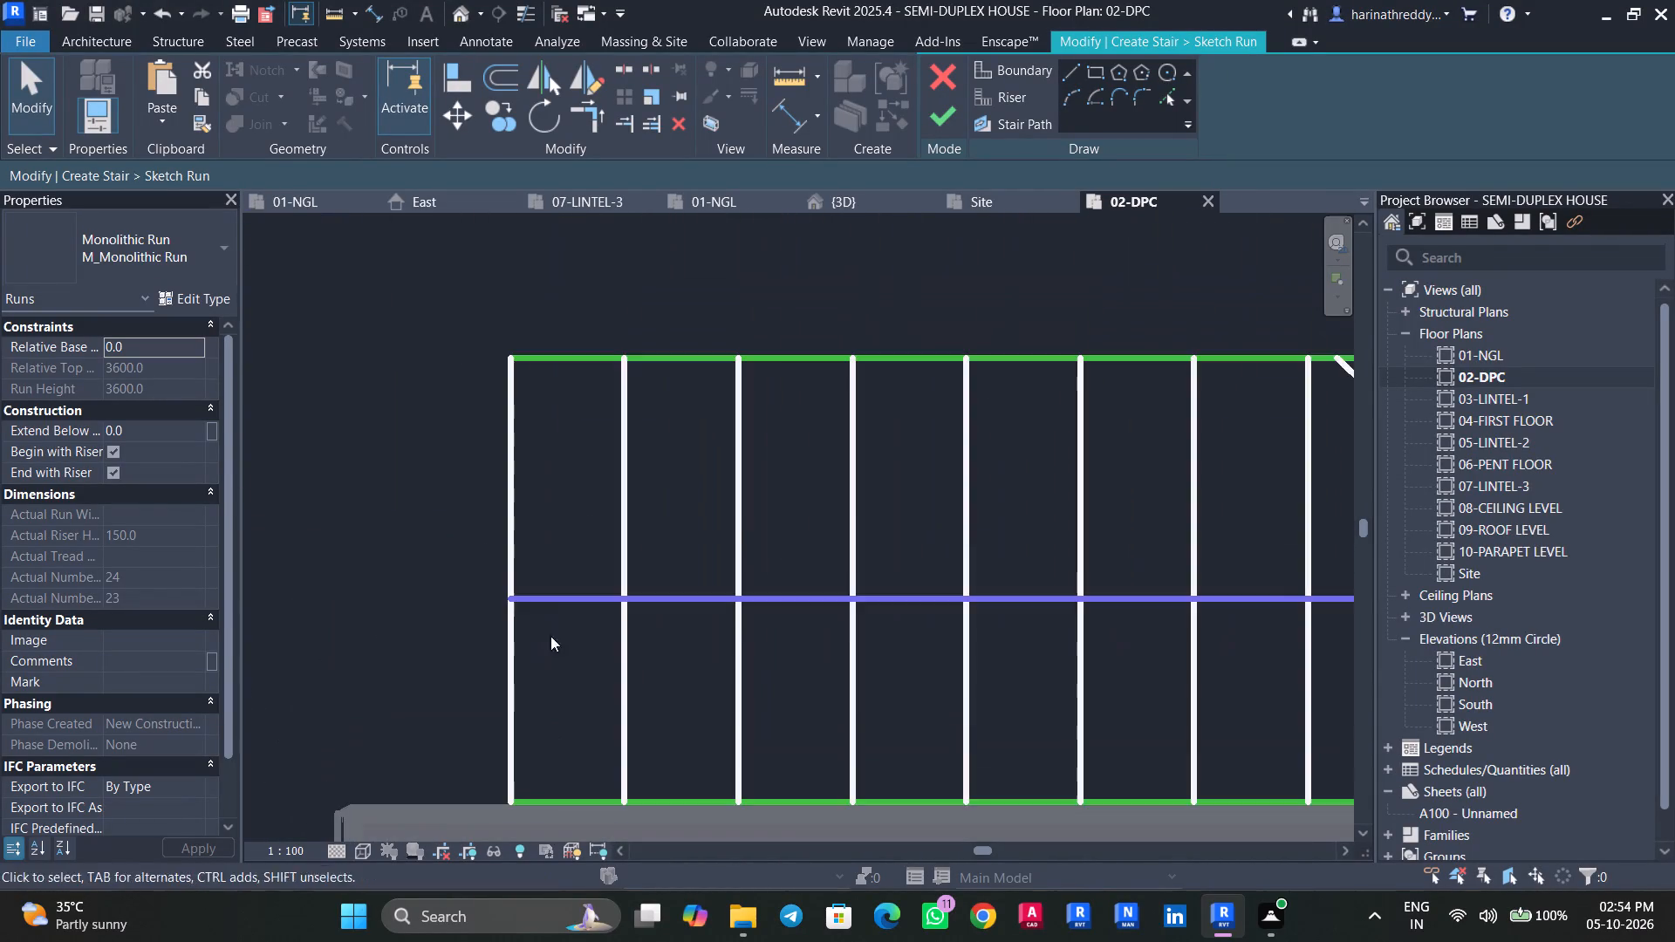
pyautogui.scroll(-4, 544, 566)
pyautogui.moveTo(852, 563); pyautogui.dragTo(596, 552, button='middle')
pyautogui.scroll(5, 844, 459)
pyautogui.scroll(3, 668, 460)
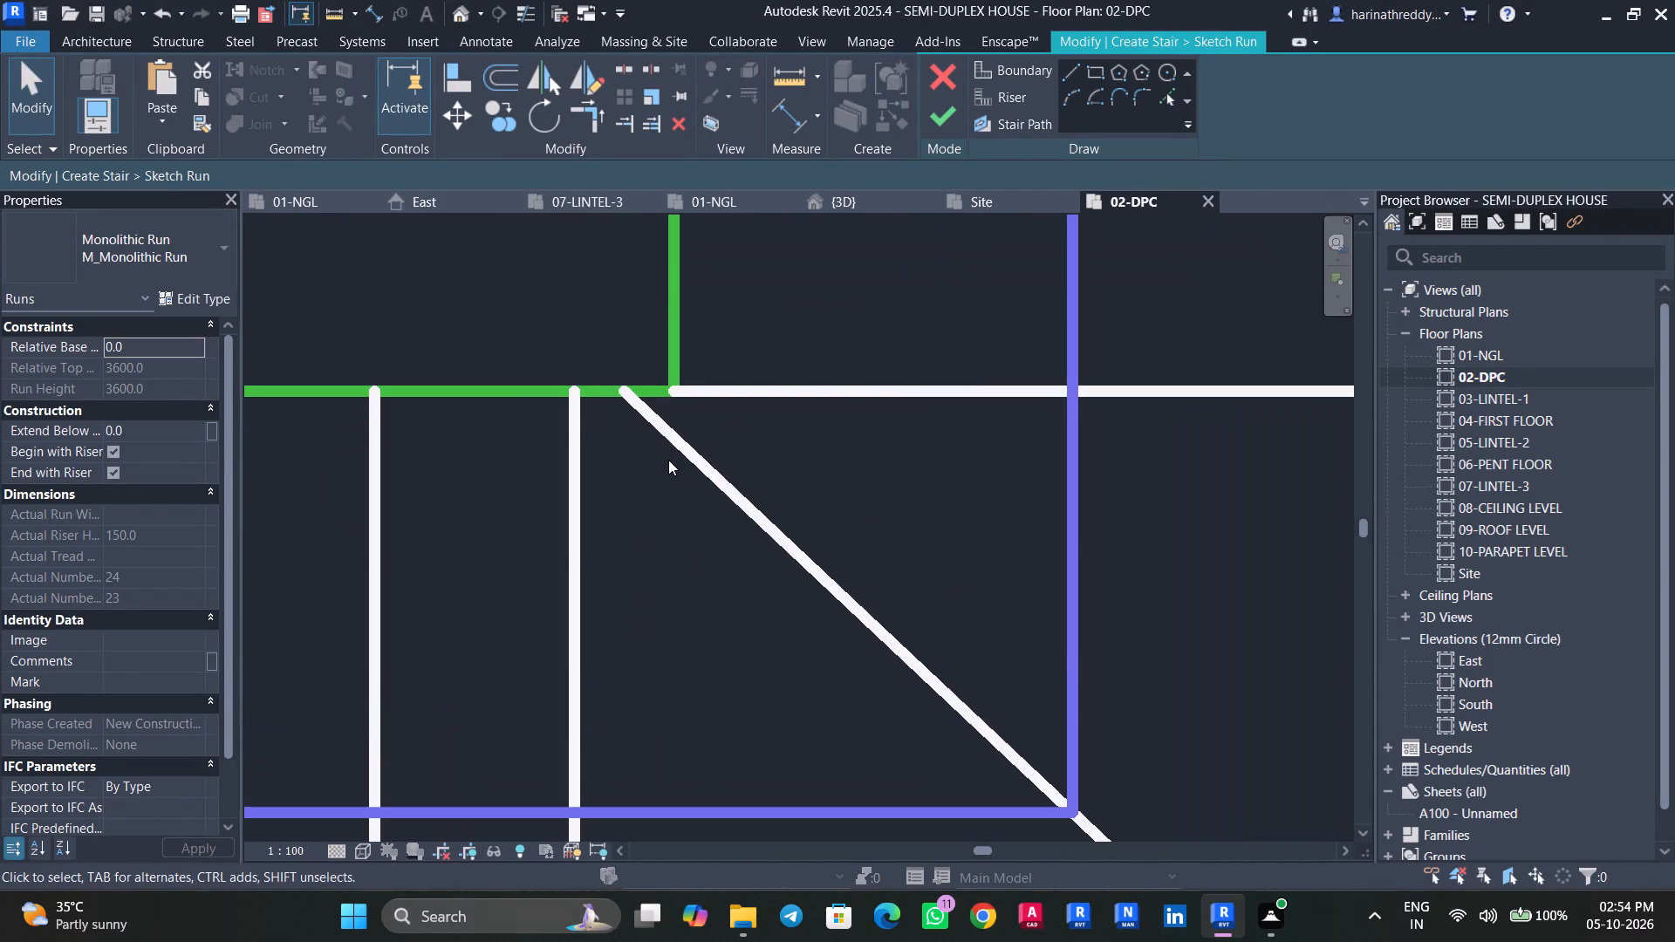
pyautogui.press('Escape')
pyautogui.scroll(9, 689, 422)
pyautogui.press('Escape')
pyautogui.click(598, 448)
pyautogui.scroll(-1, 598, 446)
pyautogui.scroll(1, 598, 446)
pyautogui.scroll(-2, 598, 446)
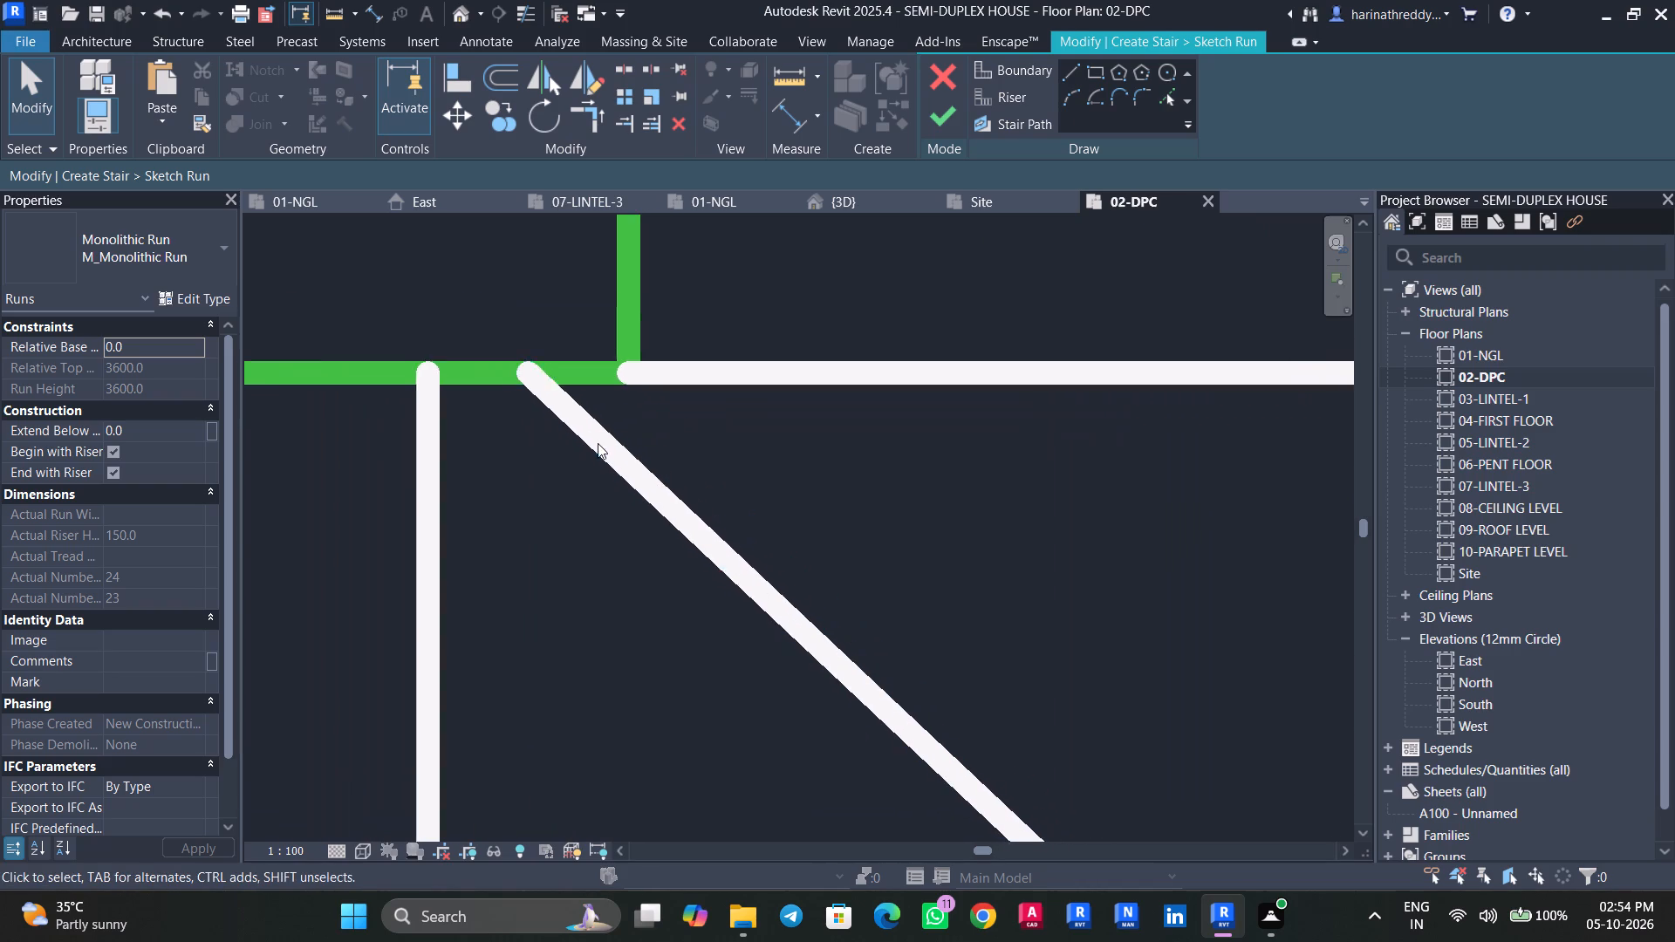
pyautogui.scroll(-16, 598, 443)
pyautogui.press('Escape')
pyautogui.press('Escape')
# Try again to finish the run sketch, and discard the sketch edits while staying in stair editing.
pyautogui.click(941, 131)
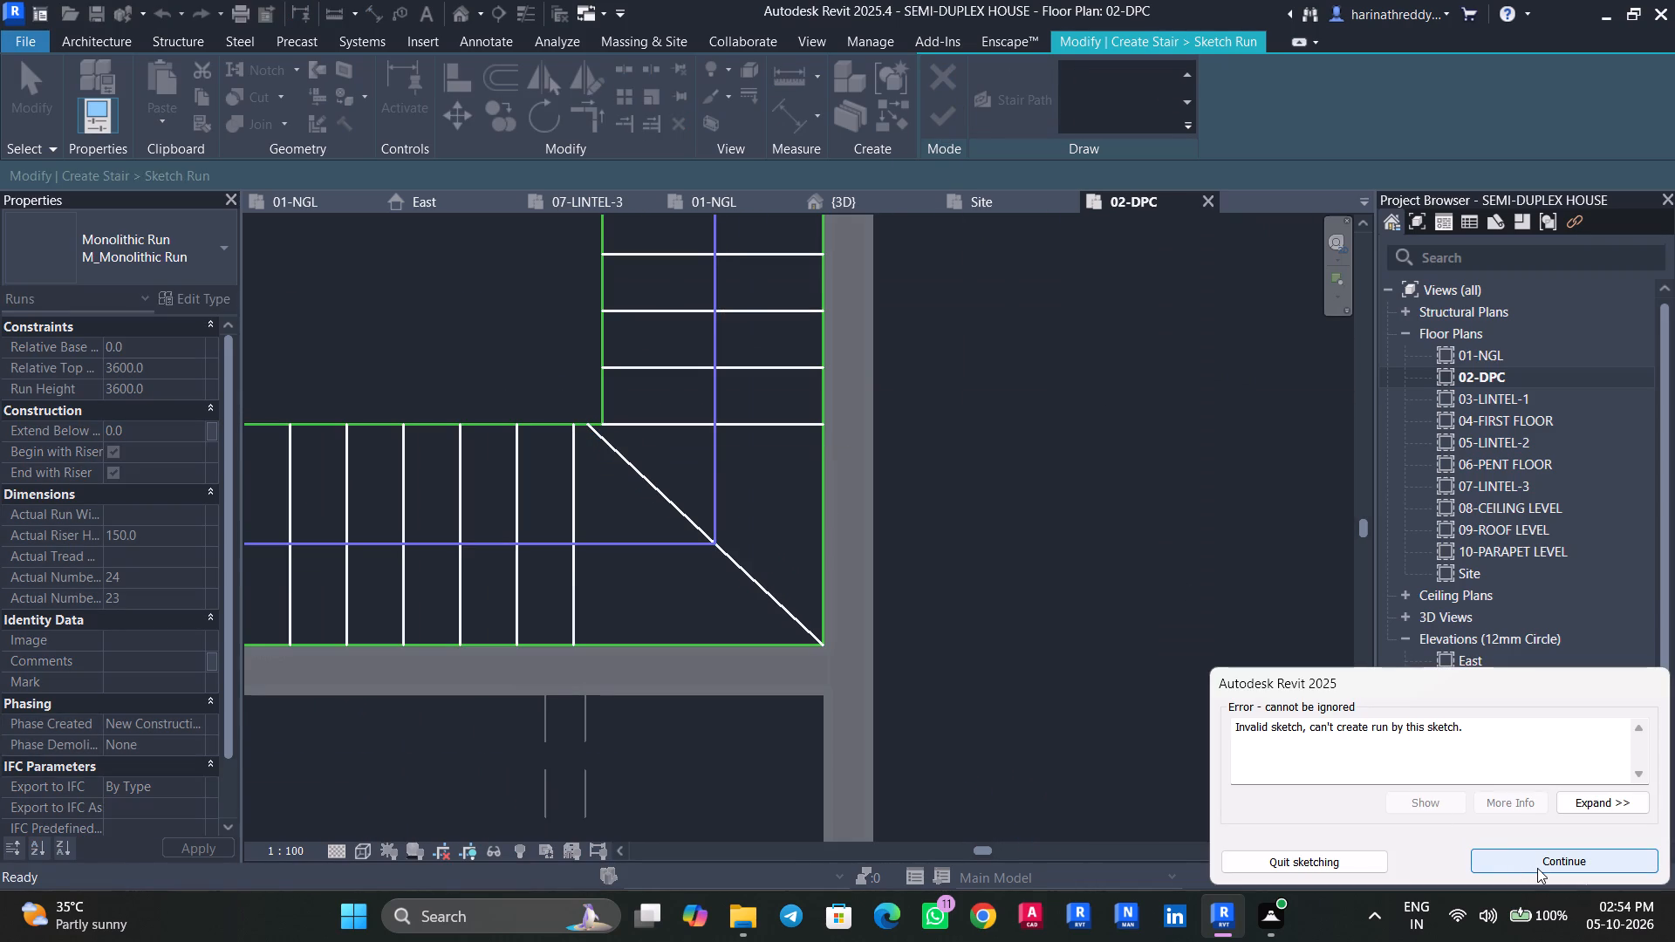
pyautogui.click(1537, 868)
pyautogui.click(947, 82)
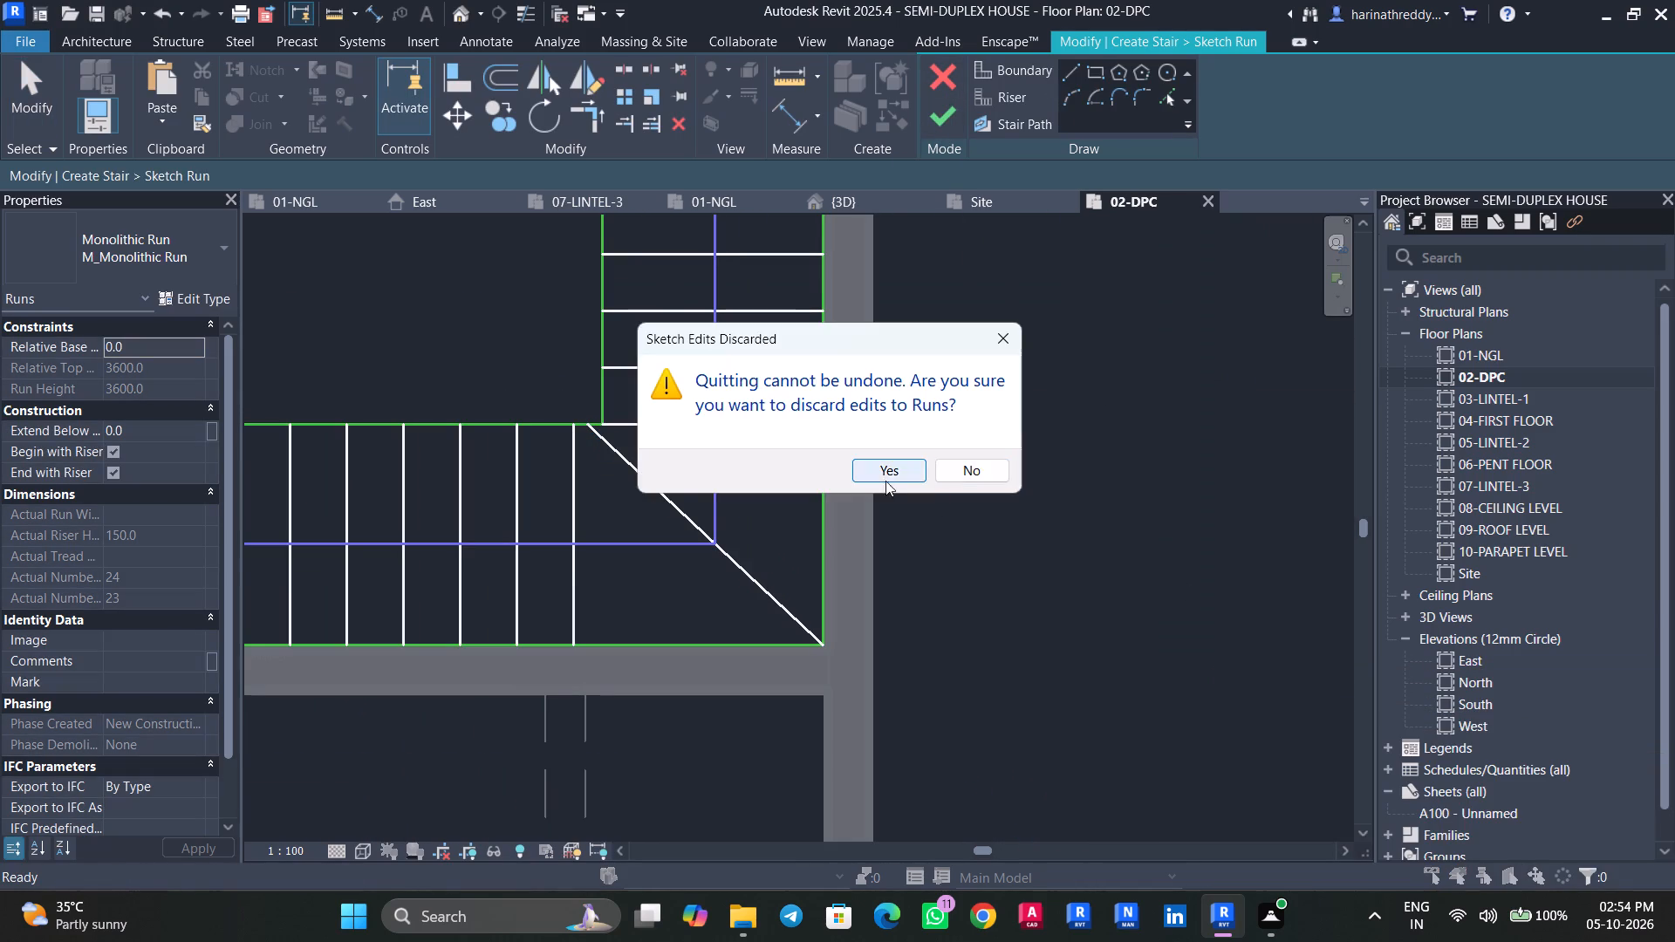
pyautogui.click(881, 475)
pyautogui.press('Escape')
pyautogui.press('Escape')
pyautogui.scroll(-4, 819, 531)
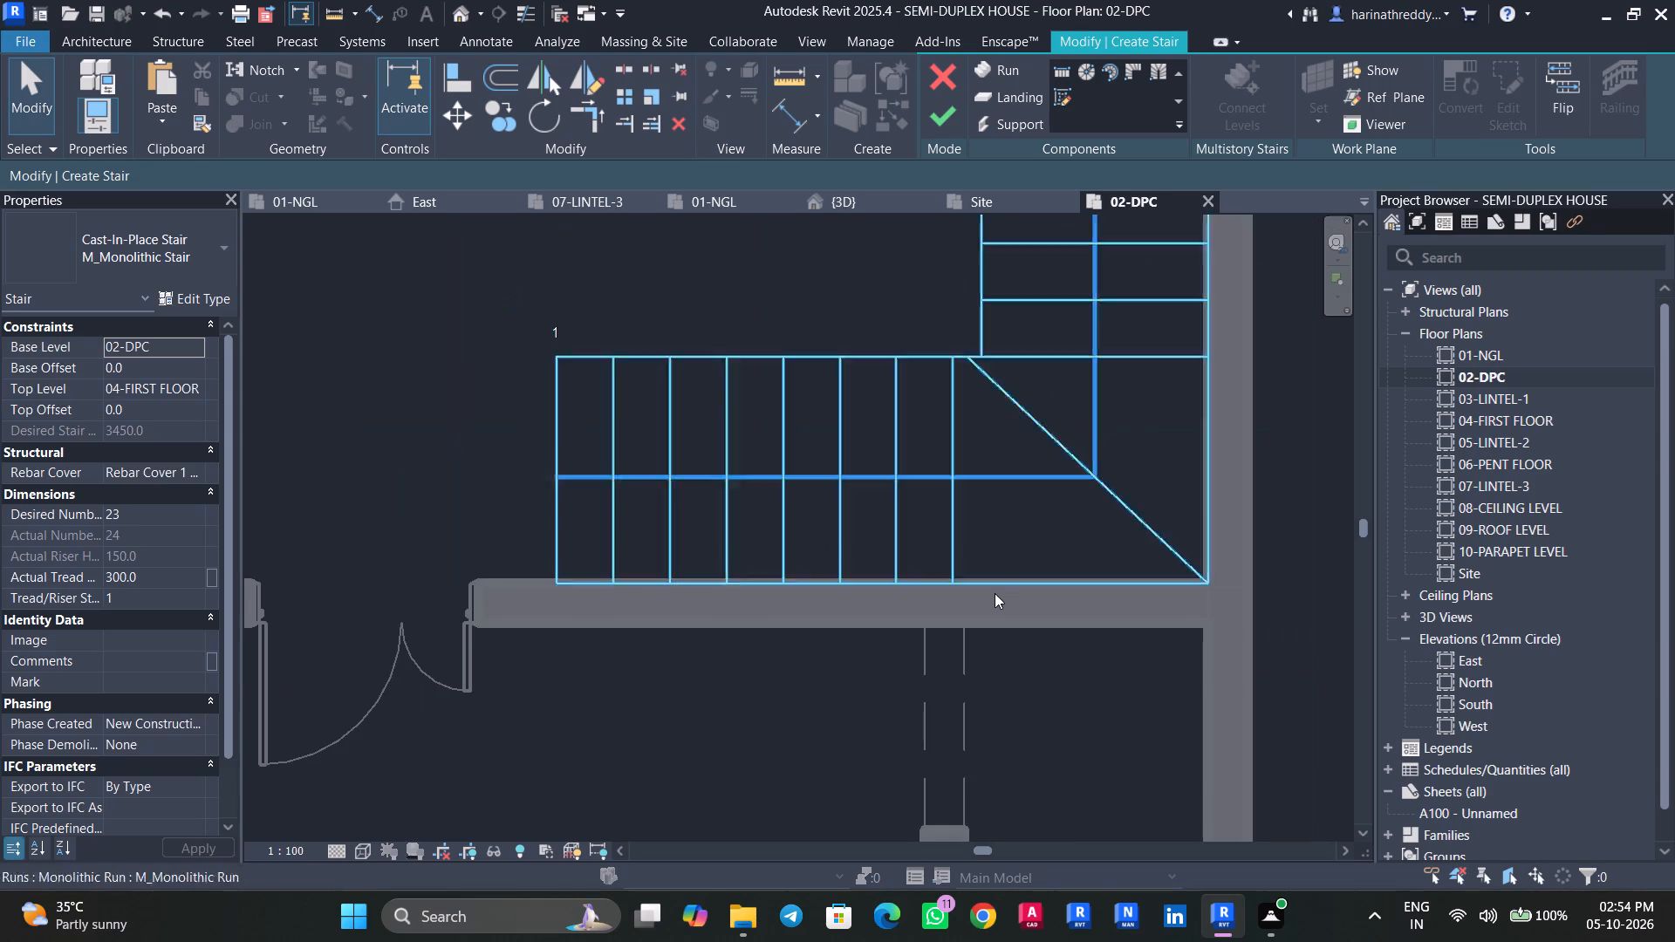
# Reopen the monolithic run's sketch and nudge the south outer boundary line slightly north, off the south wall.
pyautogui.click(995, 587)
pyautogui.scroll(-4, 982, 553)
pyautogui.moveTo(982, 552); pyautogui.dragTo(923, 677, button='middle')
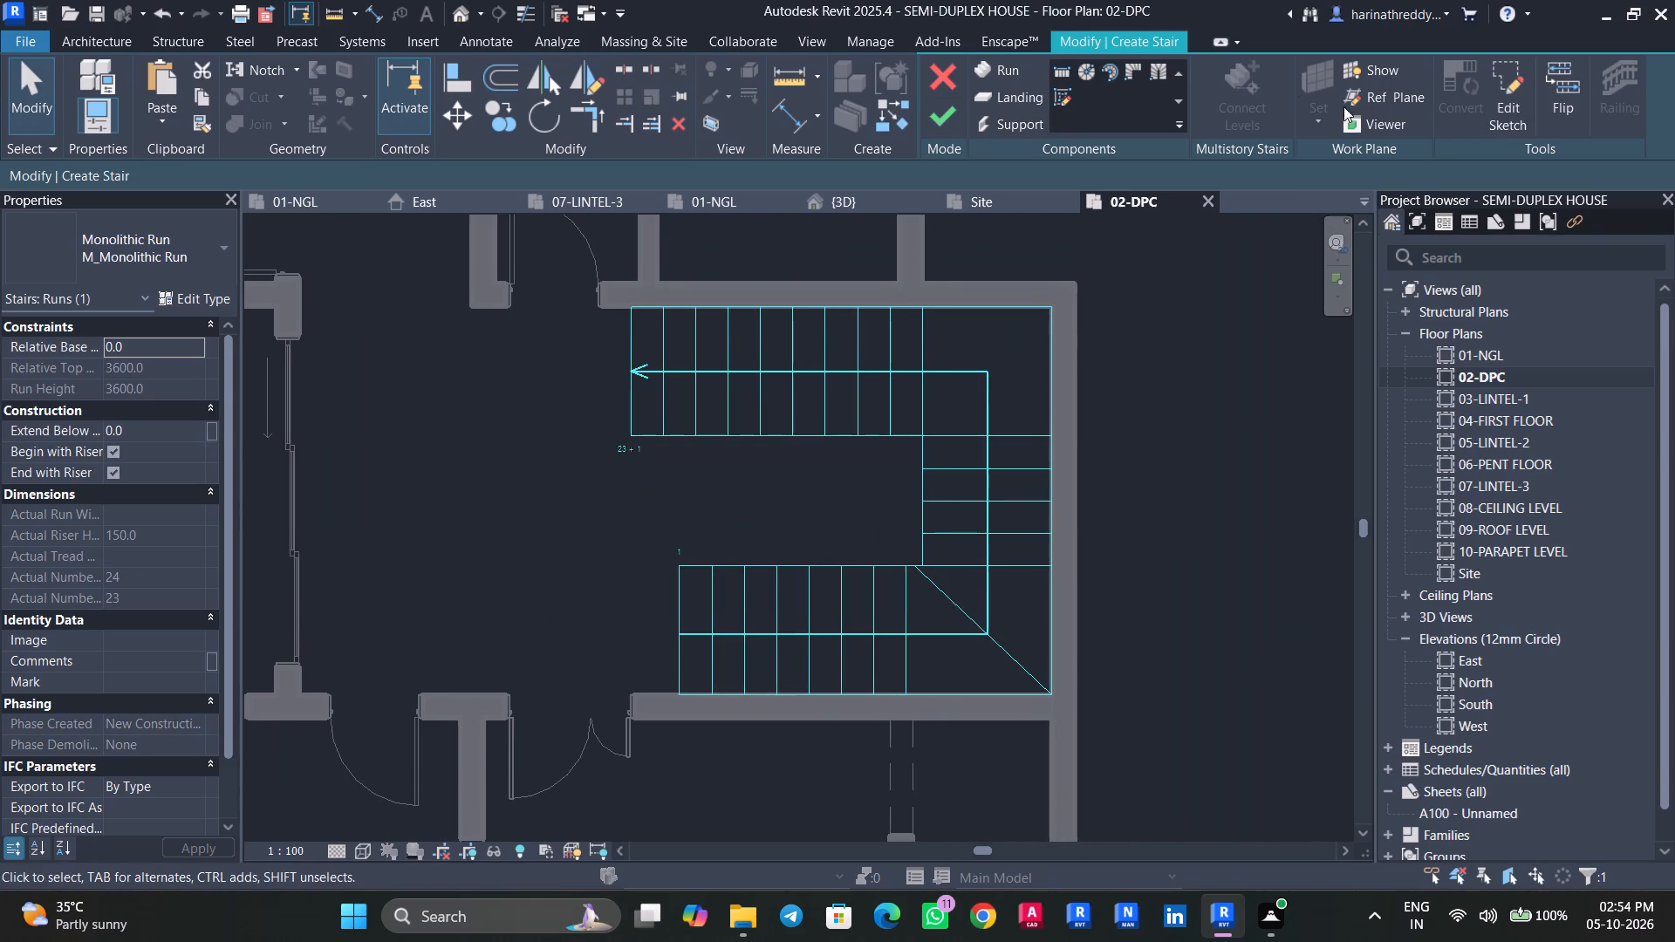
pyautogui.click(1535, 104)
pyautogui.click(1529, 102)
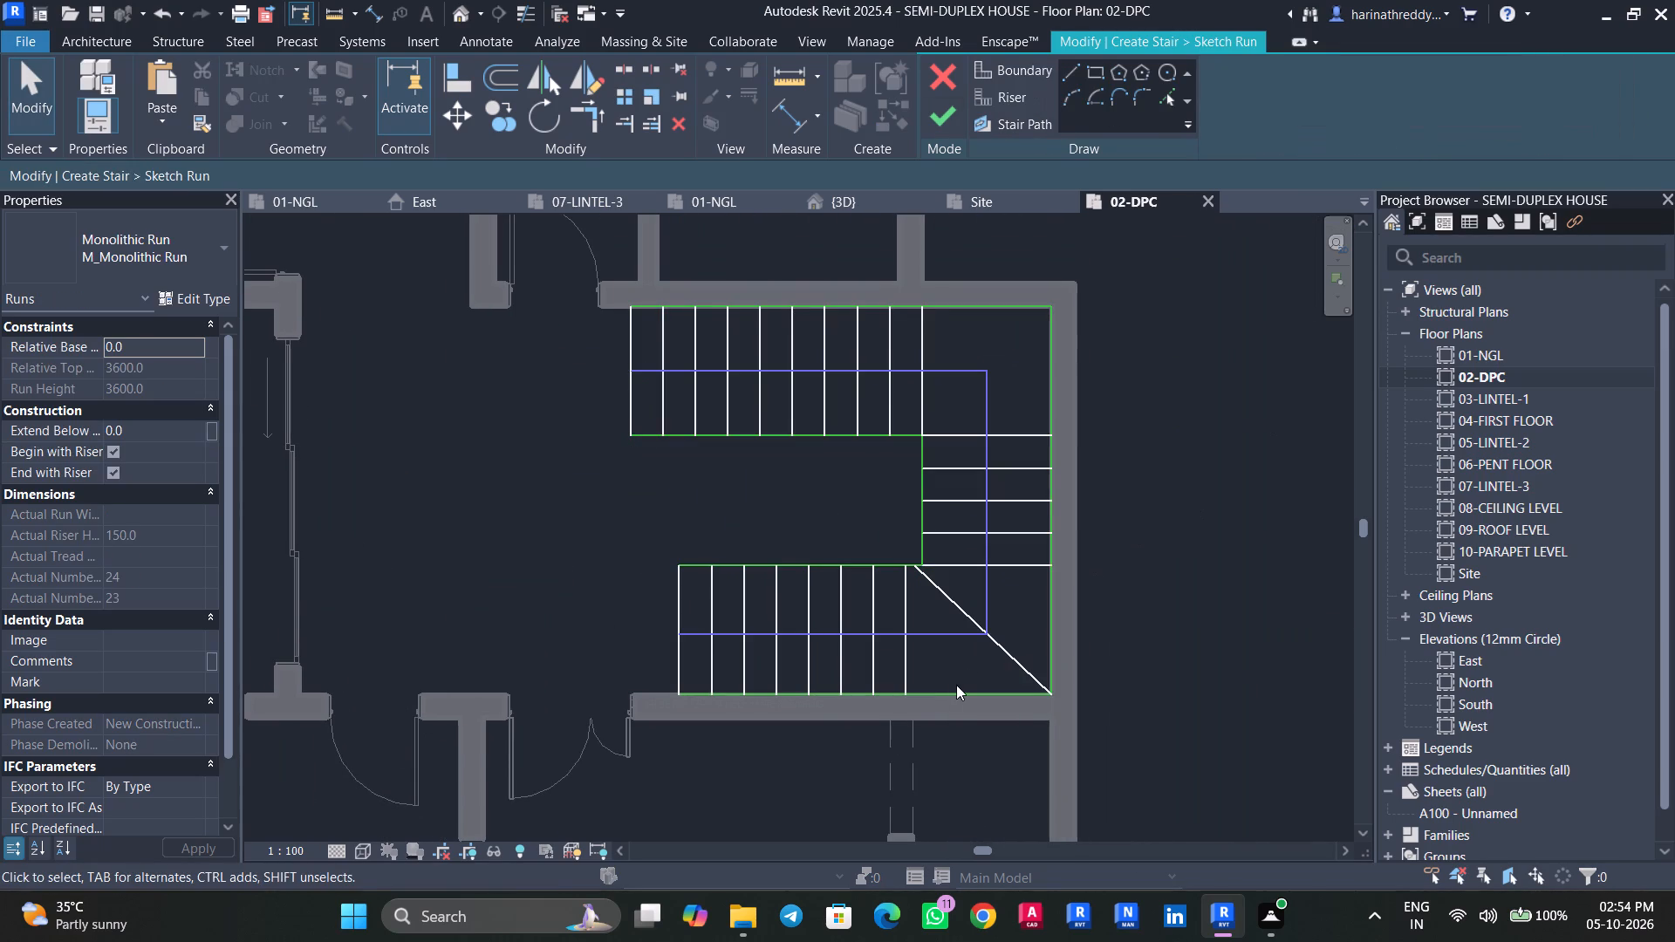
pyautogui.click(956, 685)
pyautogui.scroll(4, 956, 691)
pyautogui.click(959, 695)
pyautogui.scroll(3, 959, 695)
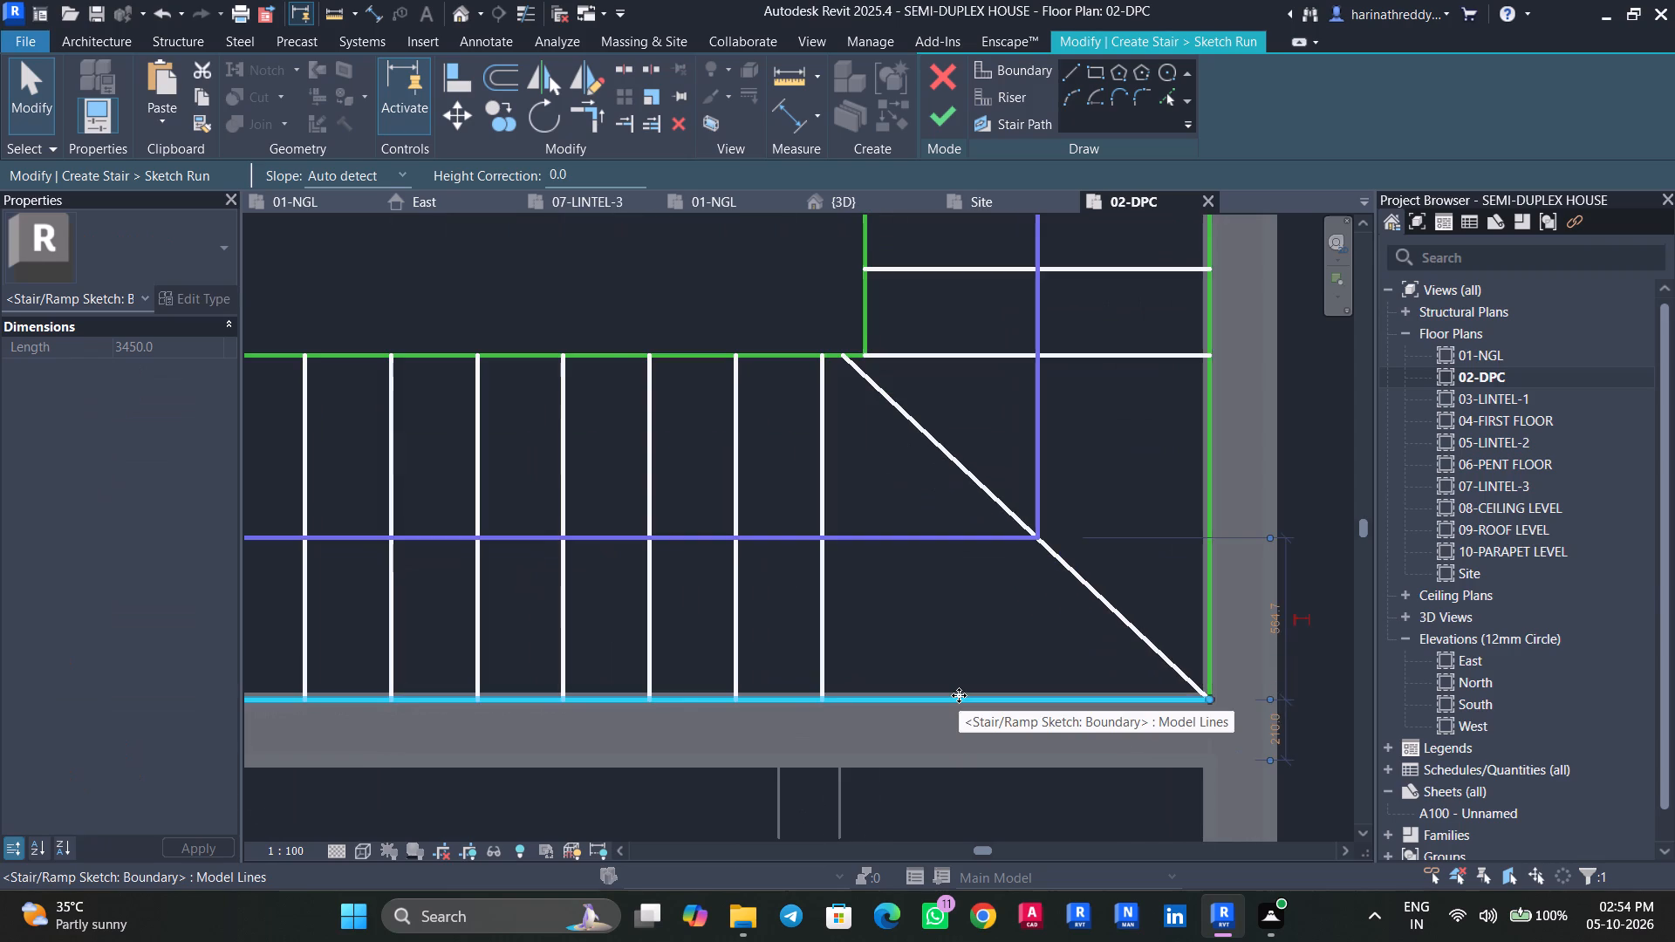
pyautogui.press('Up')
pyautogui.press('Up')
pyautogui.press('Down')
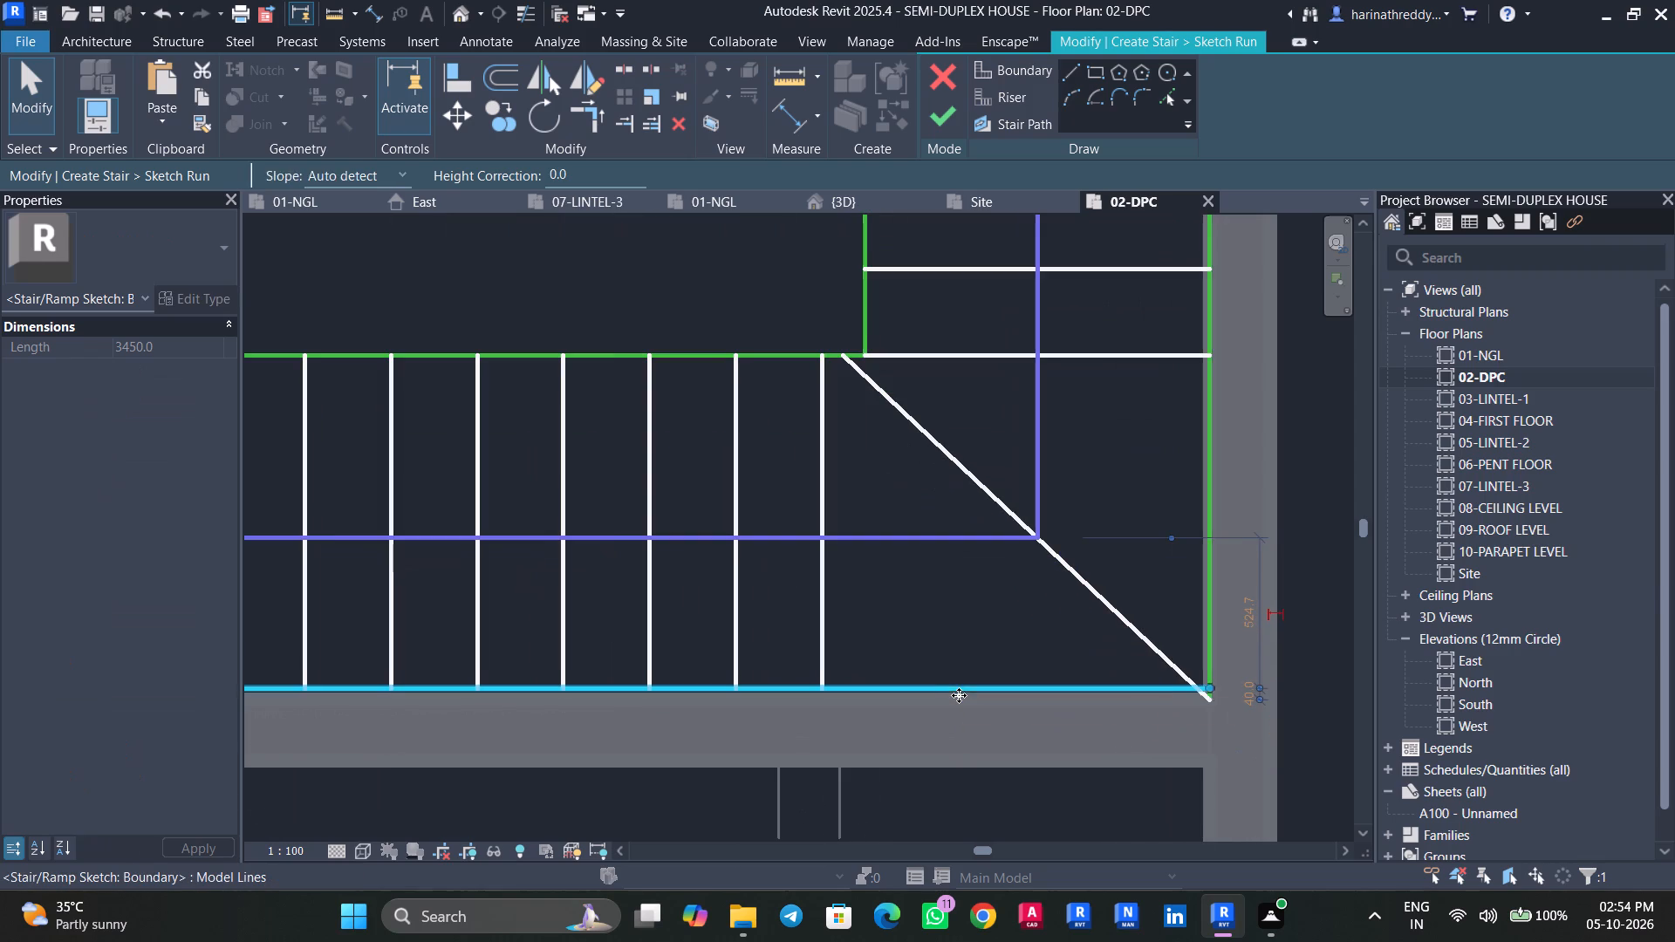
pyautogui.press('Up')
pyautogui.press('Escape')
pyautogui.press('Escape')
# Nudge the run's east outer boundary line slightly west, toward the inner face of the east wall.
pyautogui.click(1204, 580)
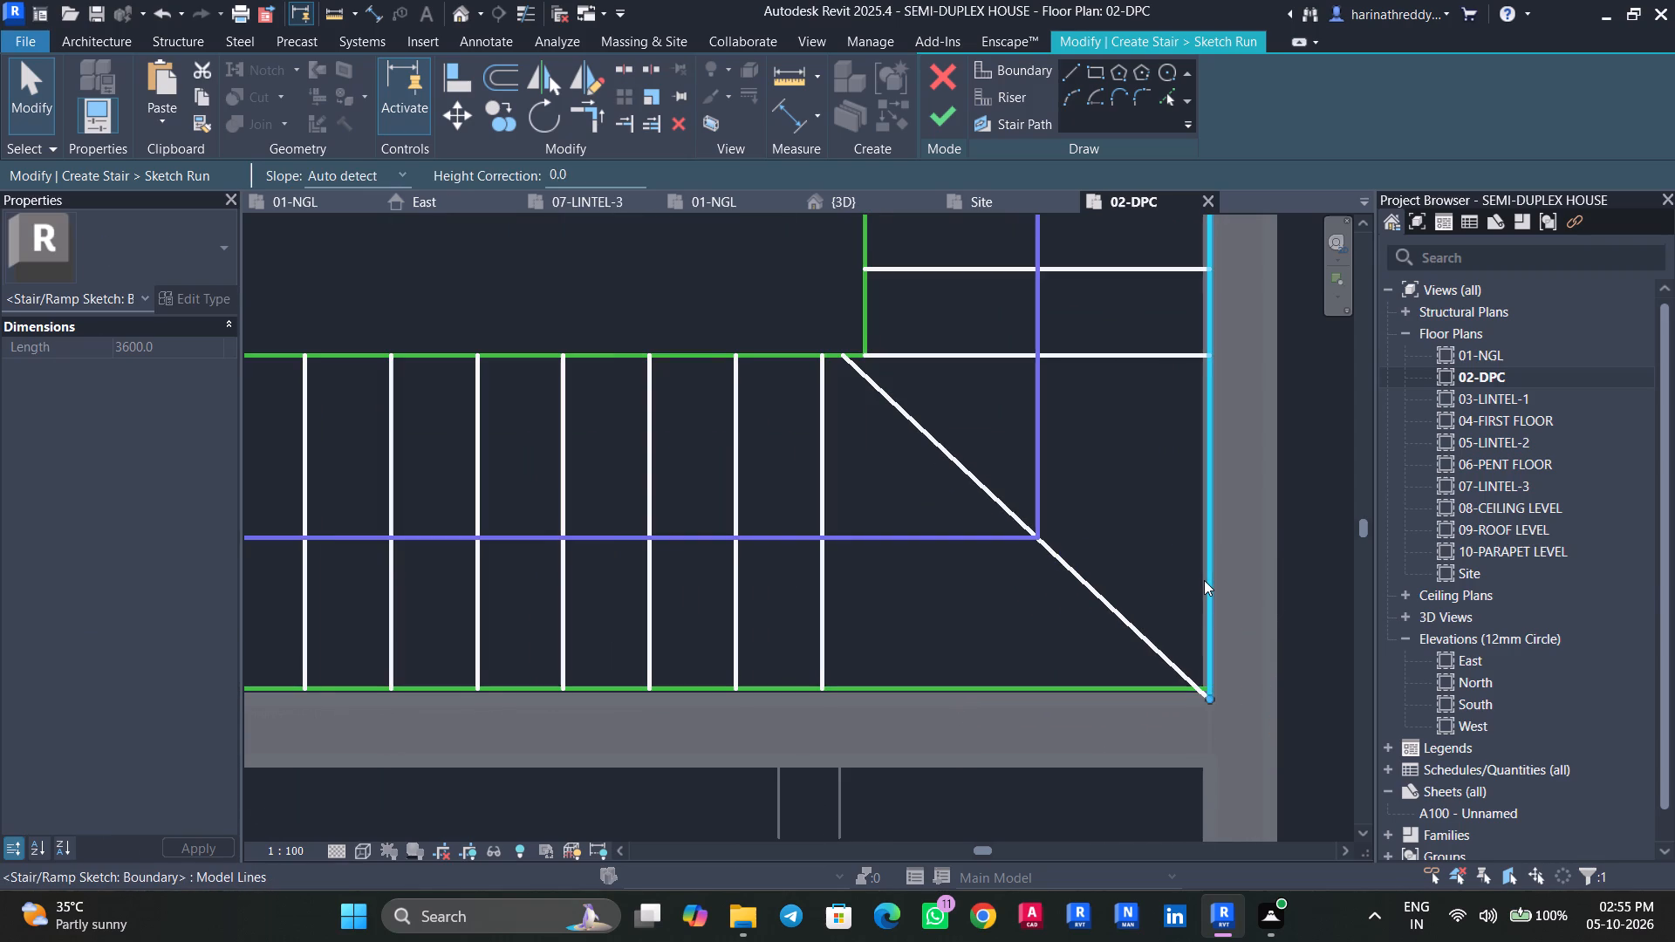
pyautogui.press('Left')
pyautogui.press('Left')
pyautogui.press('Right')
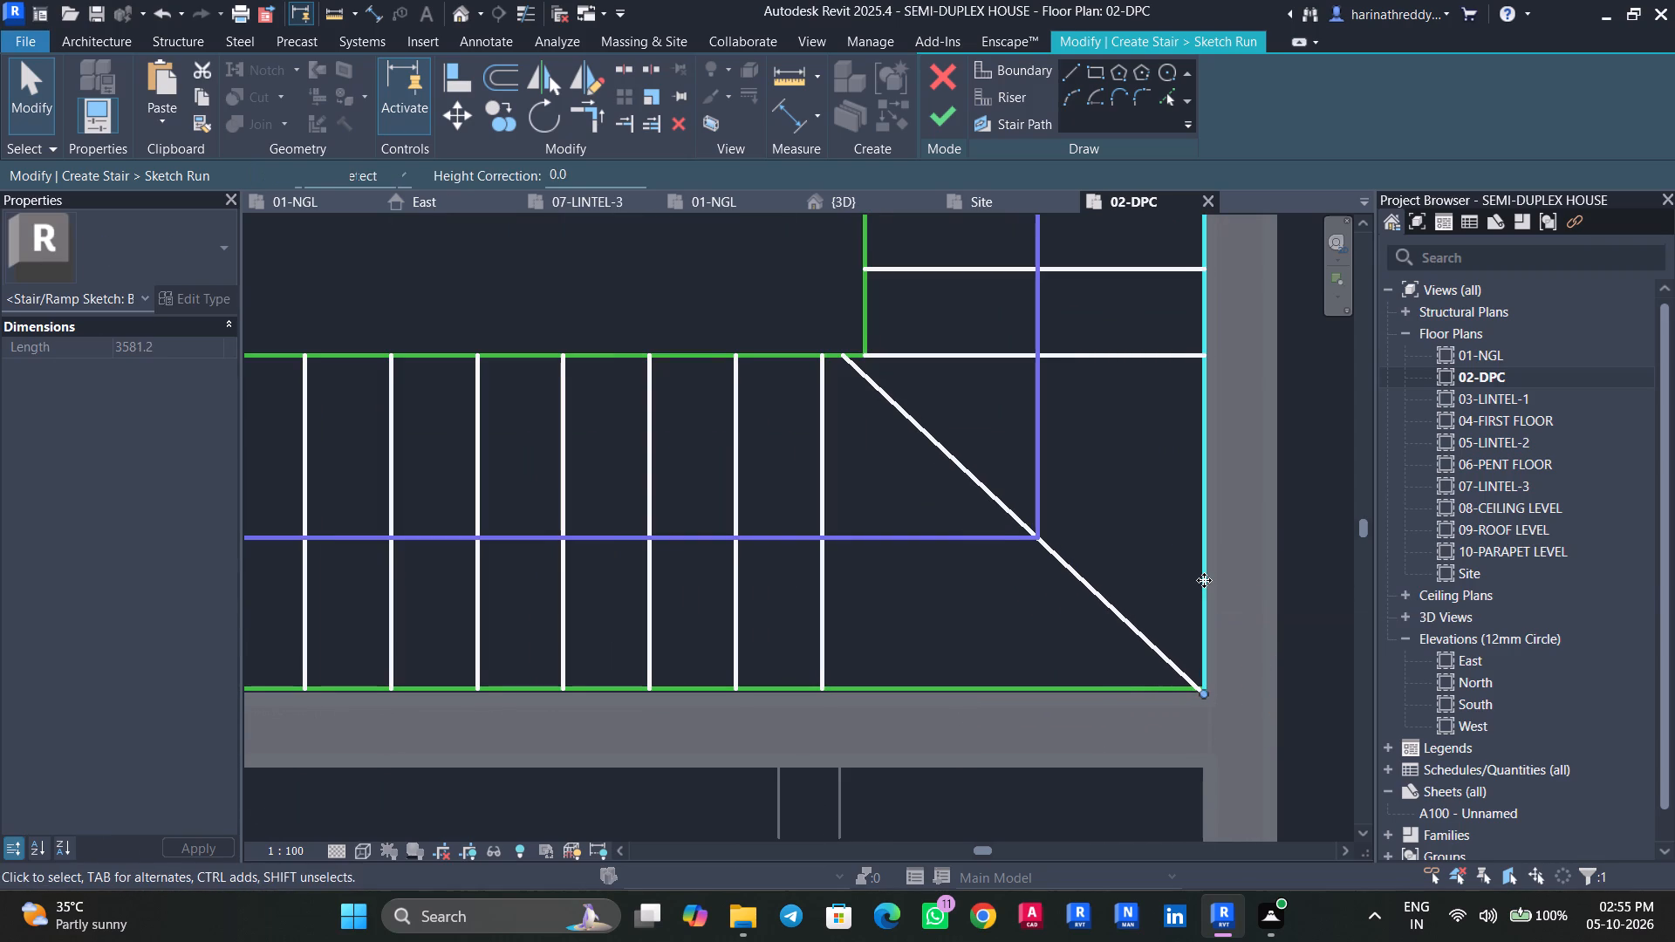
pyautogui.press('Escape')
# Trim the east and south outer boundary lines to each other to form a clean southeast corner.
pyautogui.scroll(14, 1197, 683)
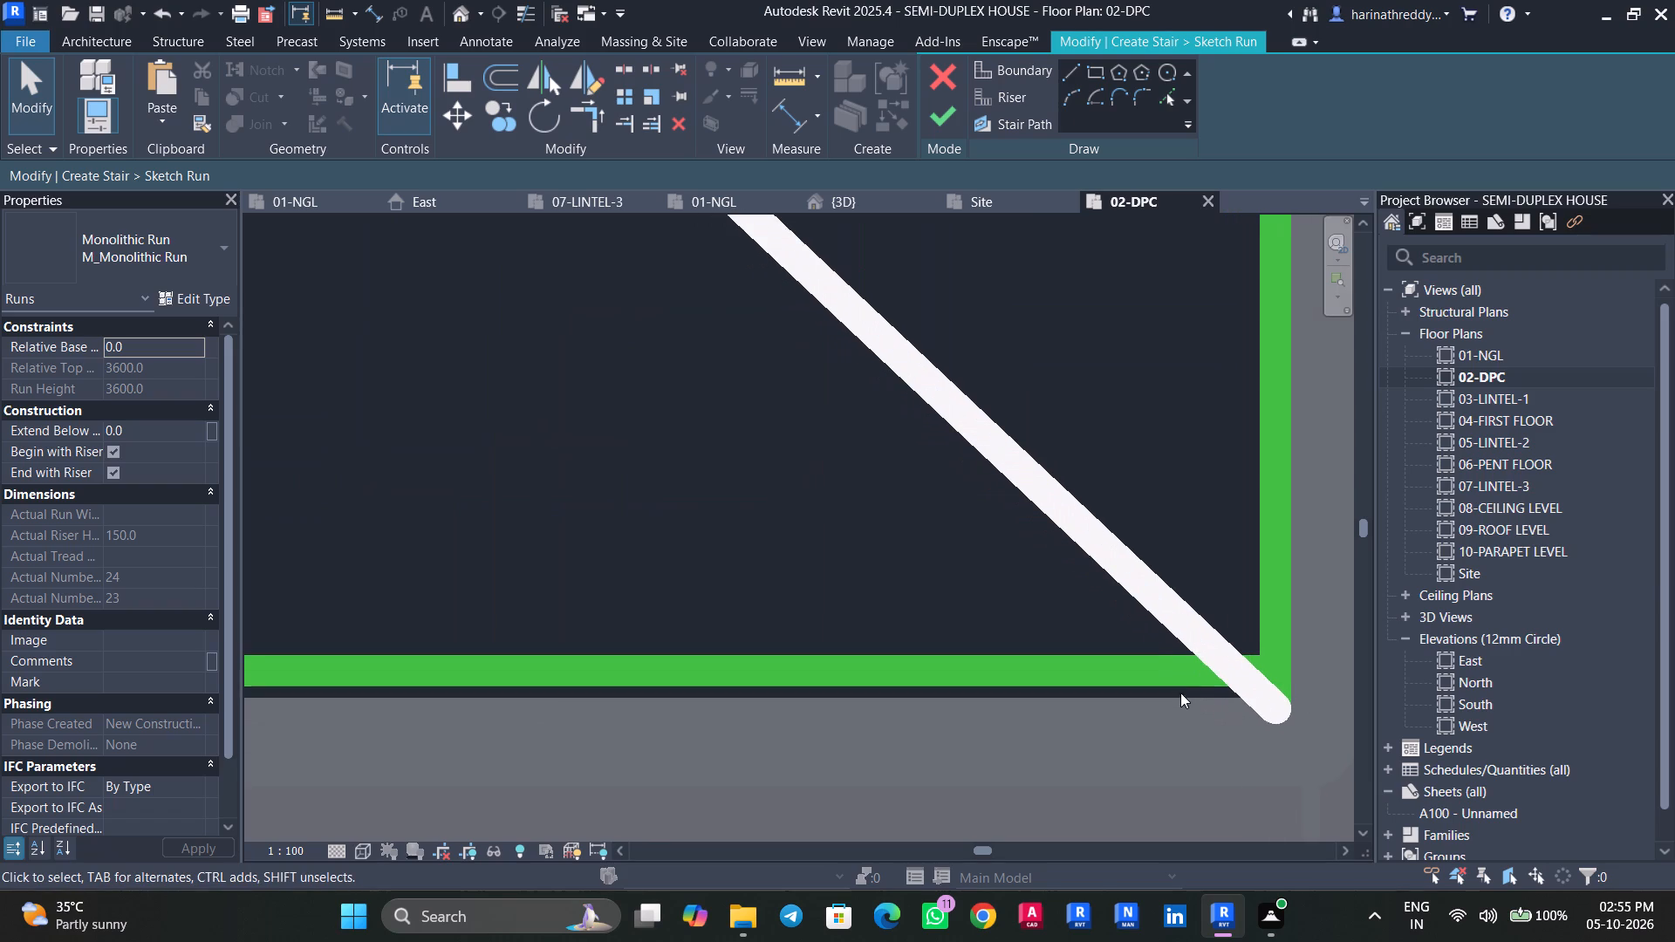
pyautogui.press('t')
pyautogui.press('r')
pyautogui.click(1307, 576)
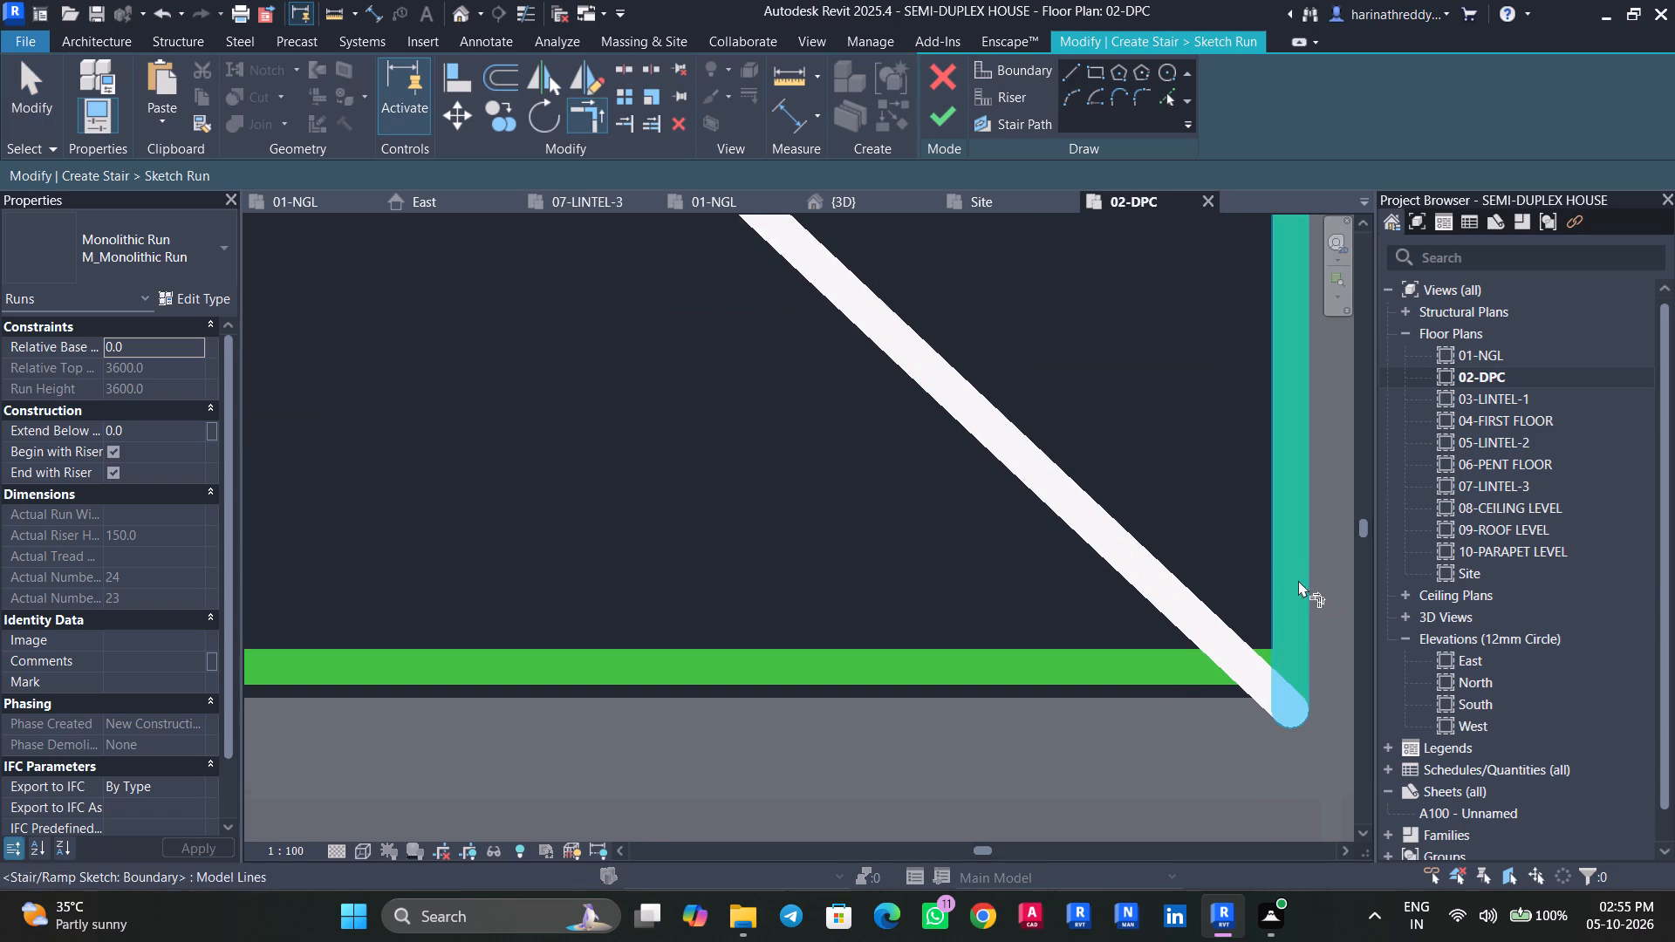
pyautogui.click(1298, 580)
pyautogui.click(1135, 673)
pyautogui.scroll(-4, 1097, 678)
pyautogui.press('Escape')
pyautogui.press('Escape')
# Pull the outer end of the diagonal riser back to the southeast corner of the boundary.
pyautogui.click(1193, 693)
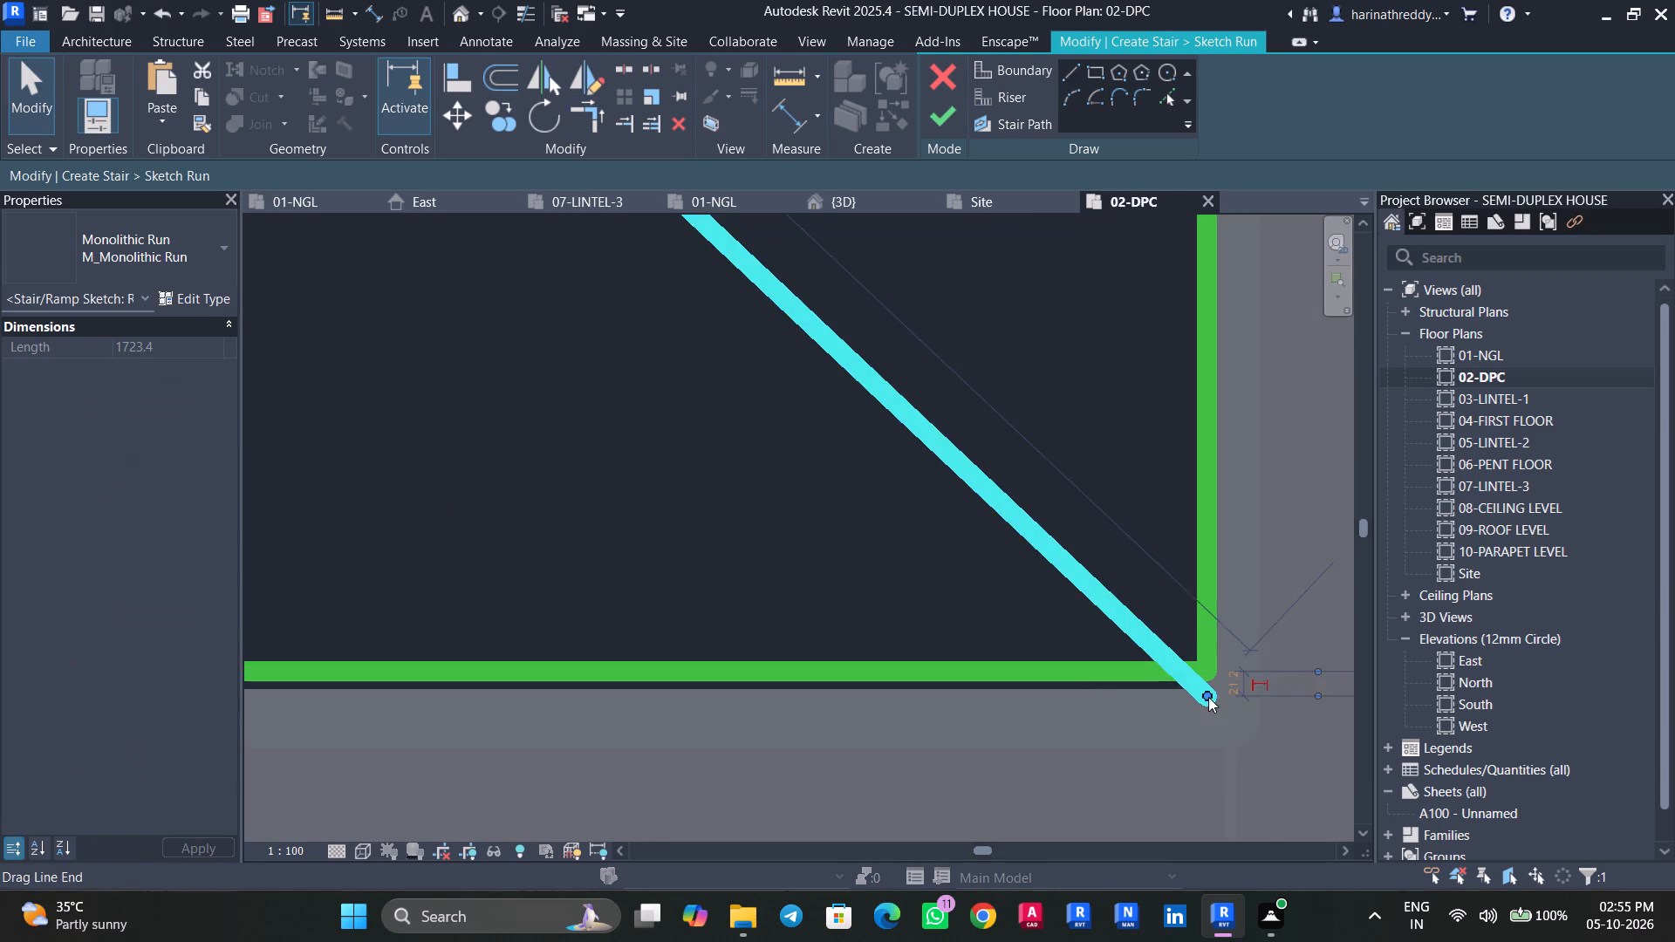
pyautogui.scroll(4, 1208, 697)
pyautogui.moveTo(1209, 694); pyautogui.dragTo(1166, 650)
pyautogui.press('Escape')
# Nudge the north flight's outer boundary line slightly south, clear of the north wall.
pyautogui.scroll(-20, 1146, 510)
pyautogui.moveTo(1163, 509); pyautogui.dragTo(1231, 688, button='middle')
pyautogui.scroll(12, 800, 685)
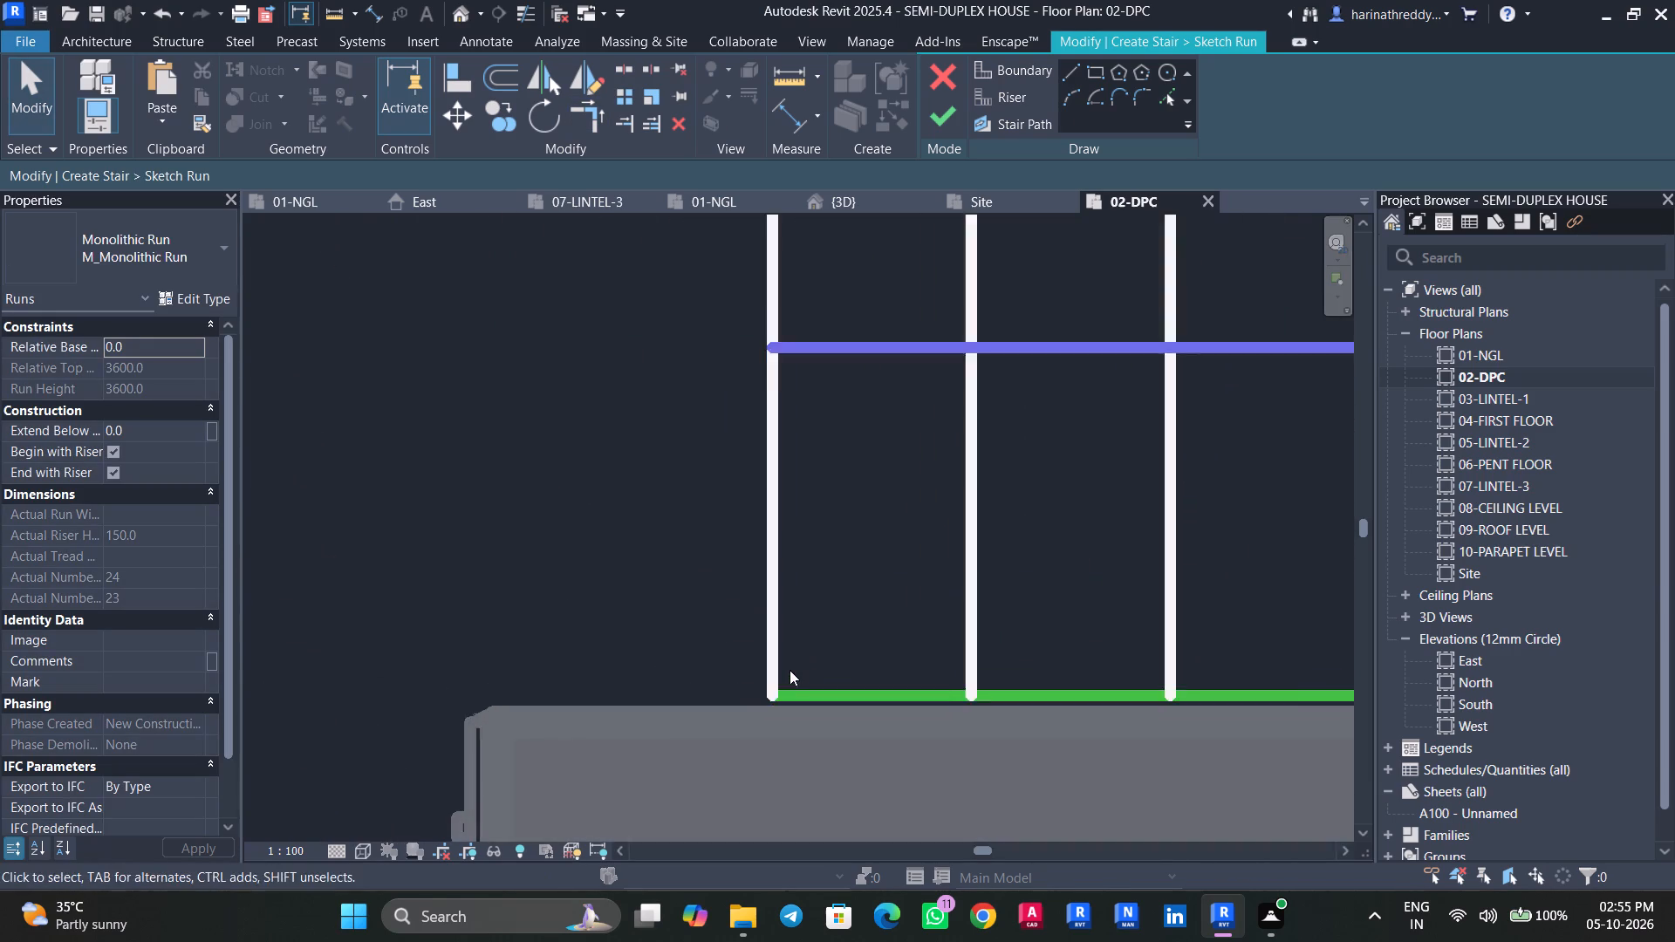
pyautogui.scroll(-11, 790, 670)
pyautogui.moveTo(862, 331); pyautogui.dragTo(820, 666, button='middle')
pyautogui.scroll(7, 783, 576)
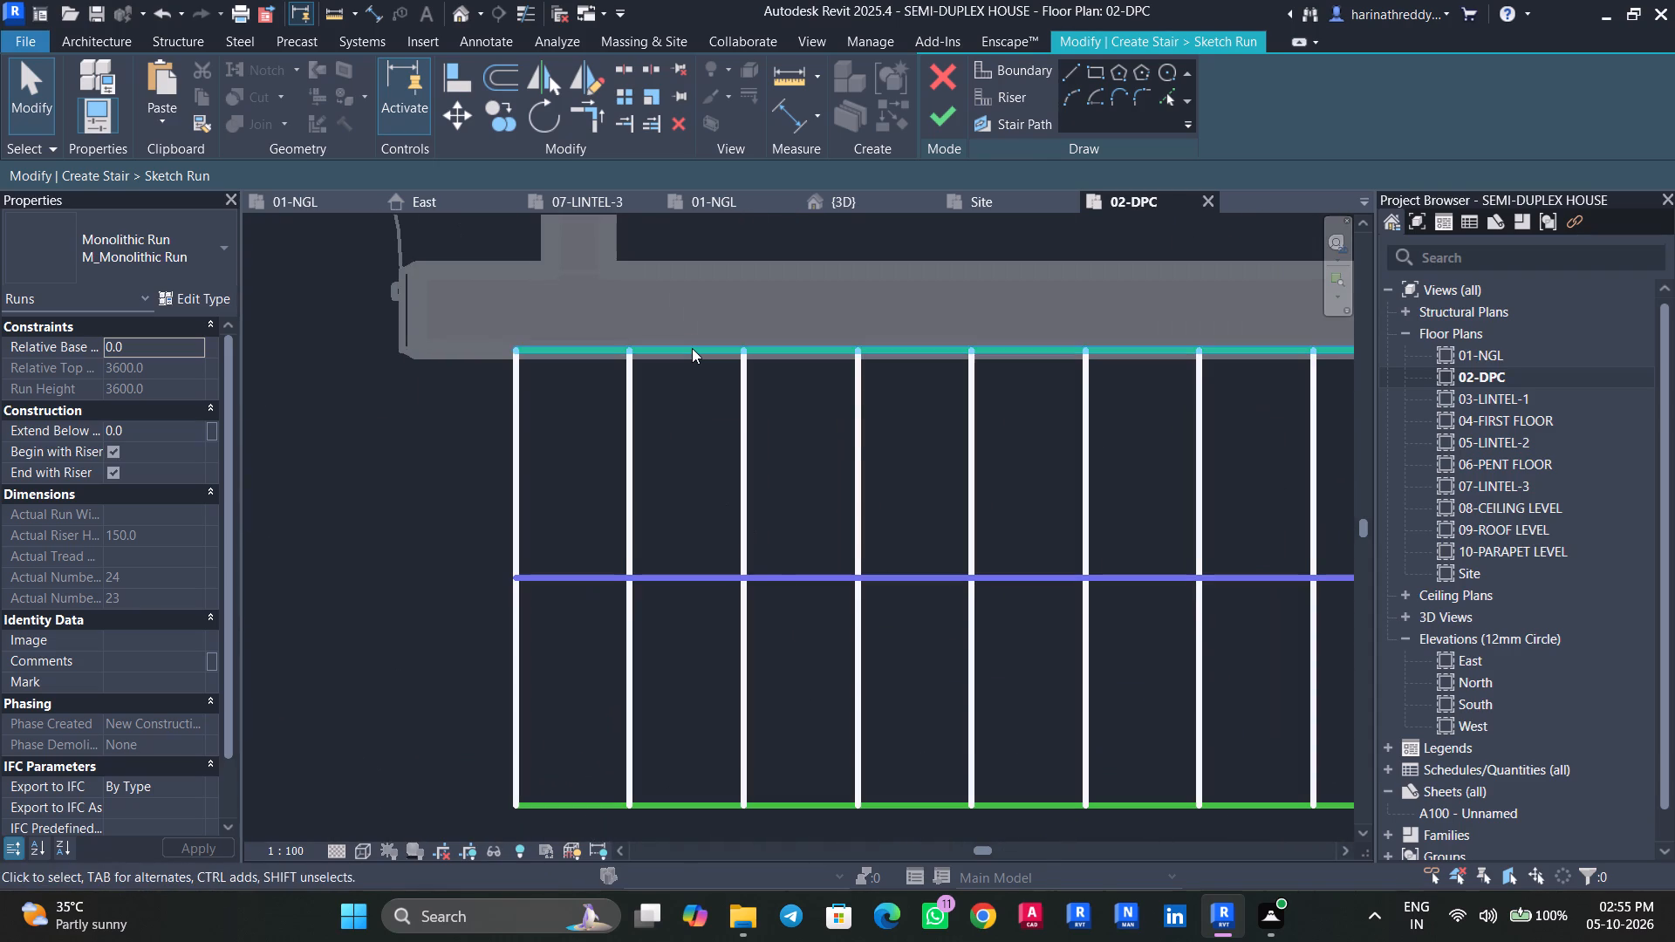
pyautogui.click(692, 348)
pyautogui.press('Down')
pyautogui.press('Down')
pyautogui.press('Down')
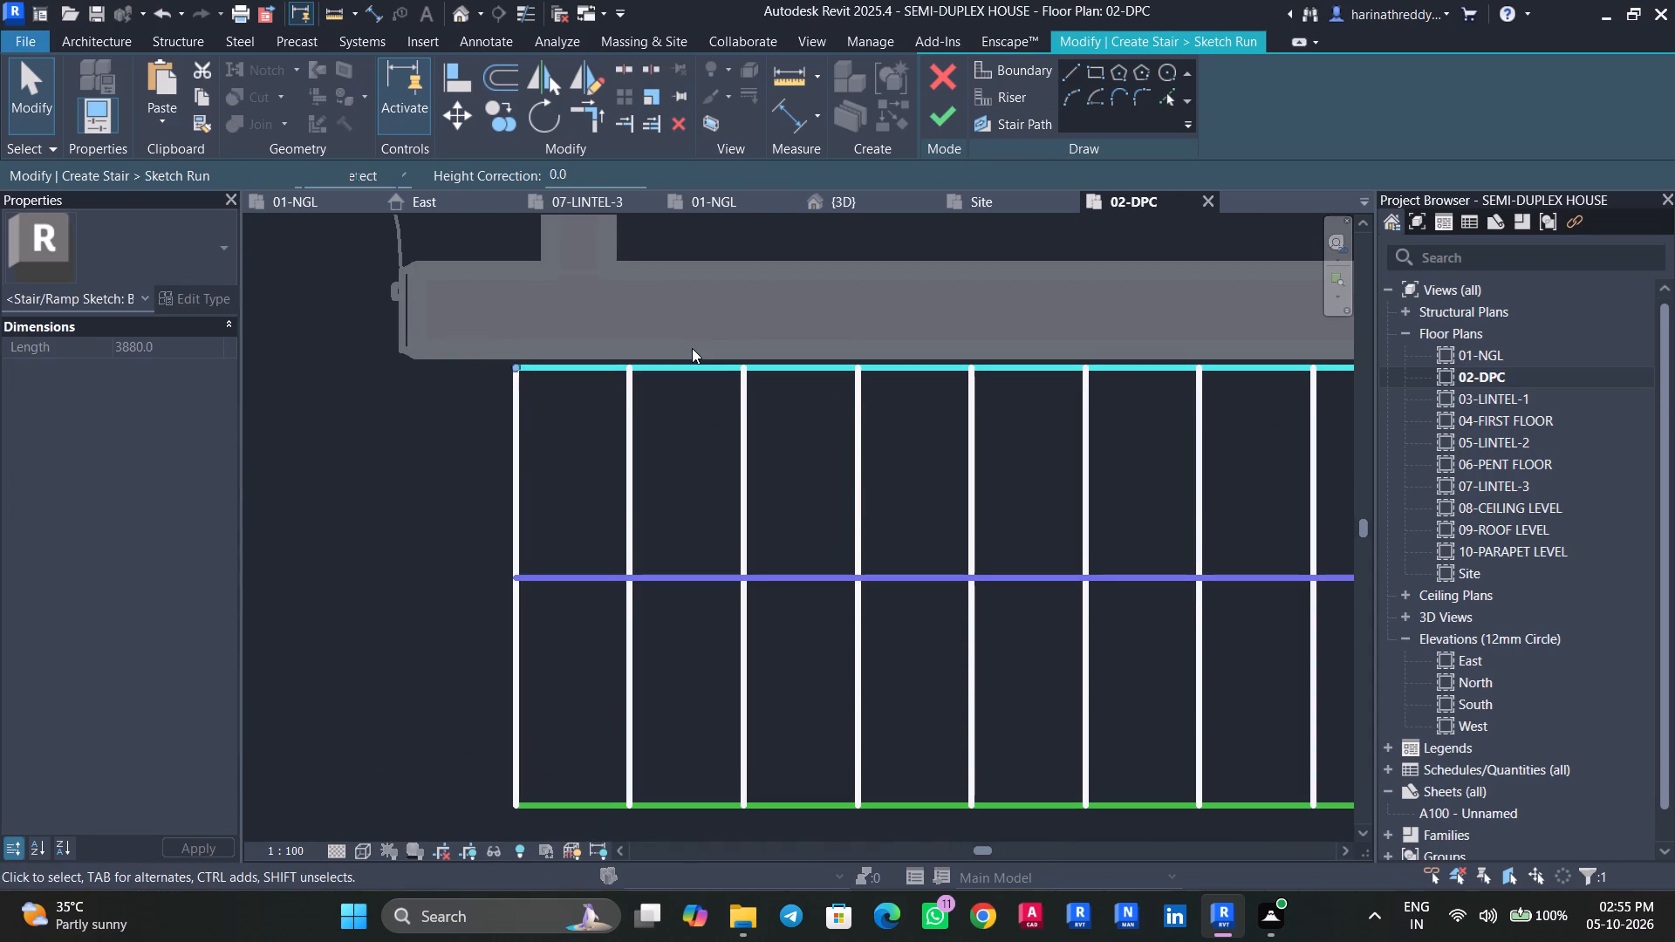
pyautogui.press('Up')
pyautogui.press('Escape')
# Nudge the south outer boundary line slightly back south so it sits against the south wall's face.
pyautogui.scroll(-6, 690, 357)
pyautogui.scroll(4, 1244, 624)
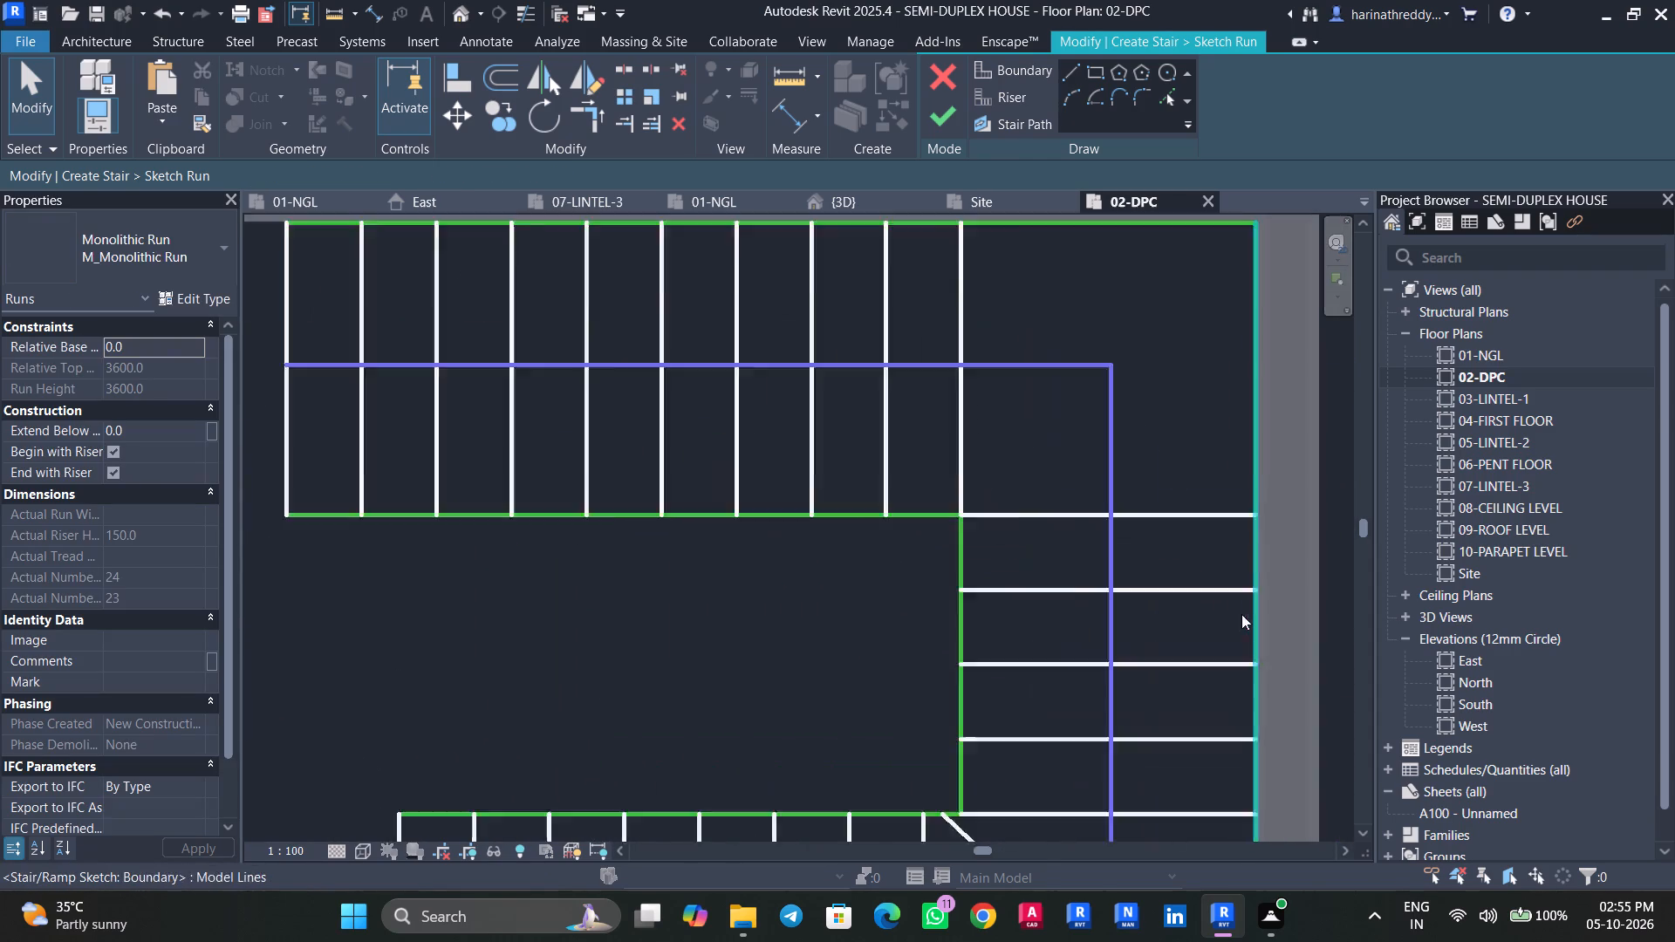
pyautogui.scroll(1, 1241, 614)
pyautogui.moveTo(1172, 468); pyautogui.dragTo(1082, 95, button='middle')
pyautogui.moveTo(1114, 652); pyautogui.dragTo(1084, 201, button='middle')
pyautogui.scroll(1, 1112, 643)
pyautogui.scroll(10, 1084, 460)
pyautogui.click(1136, 506)
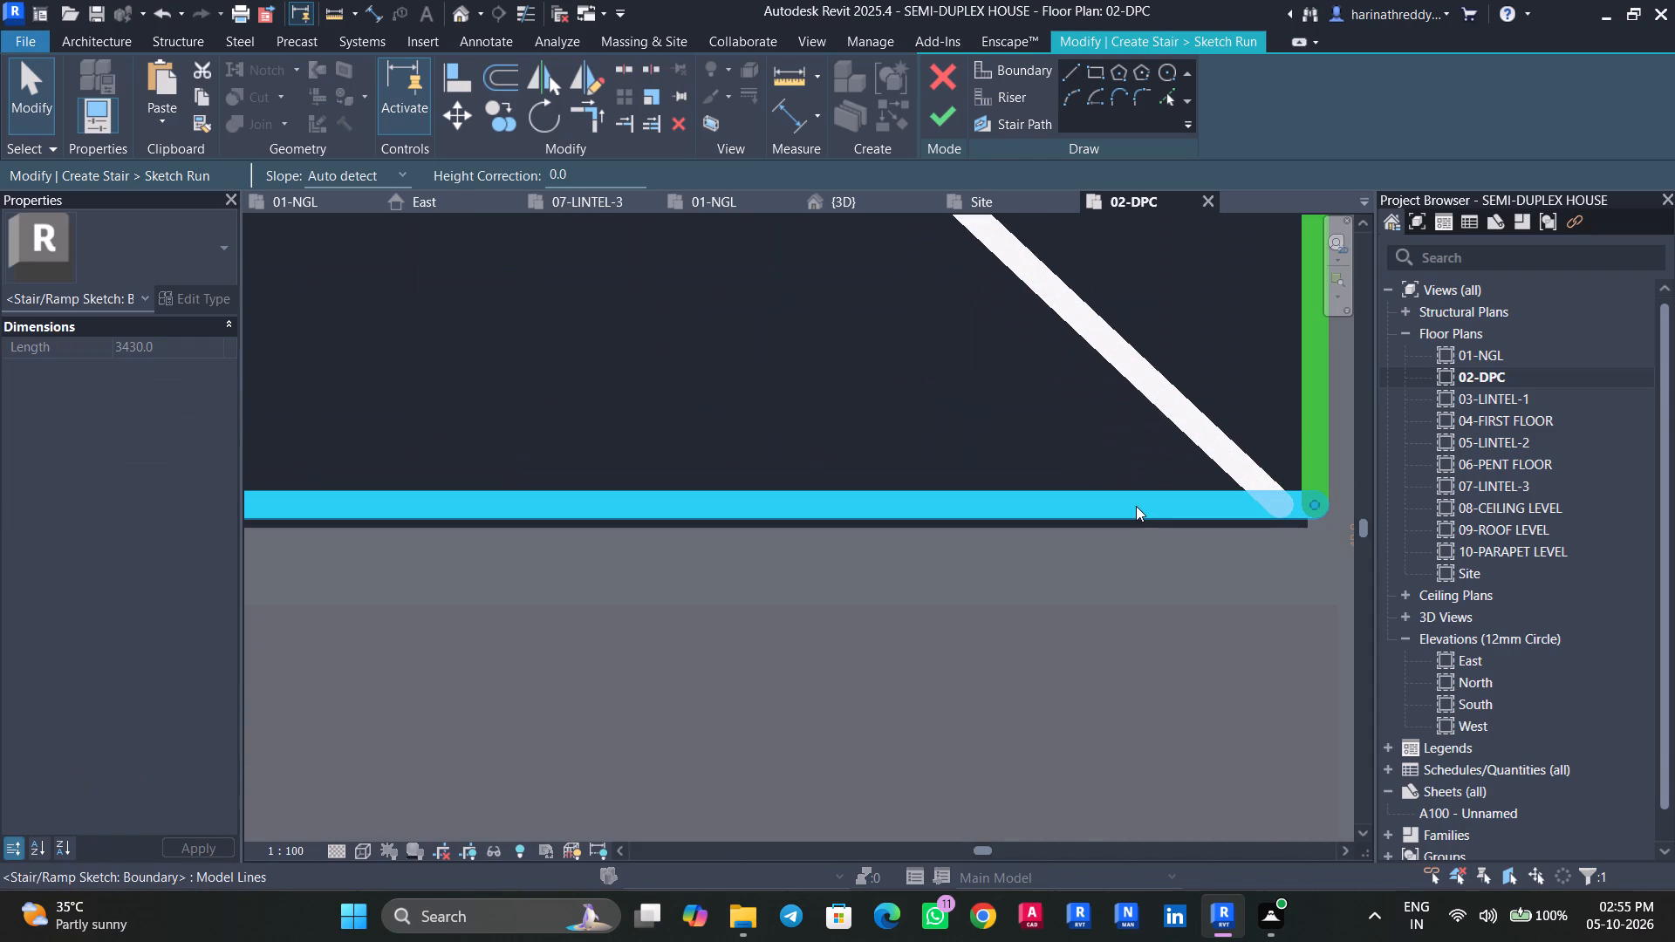
pyautogui.press('Down')
pyautogui.press('Down')
pyautogui.press('Escape')
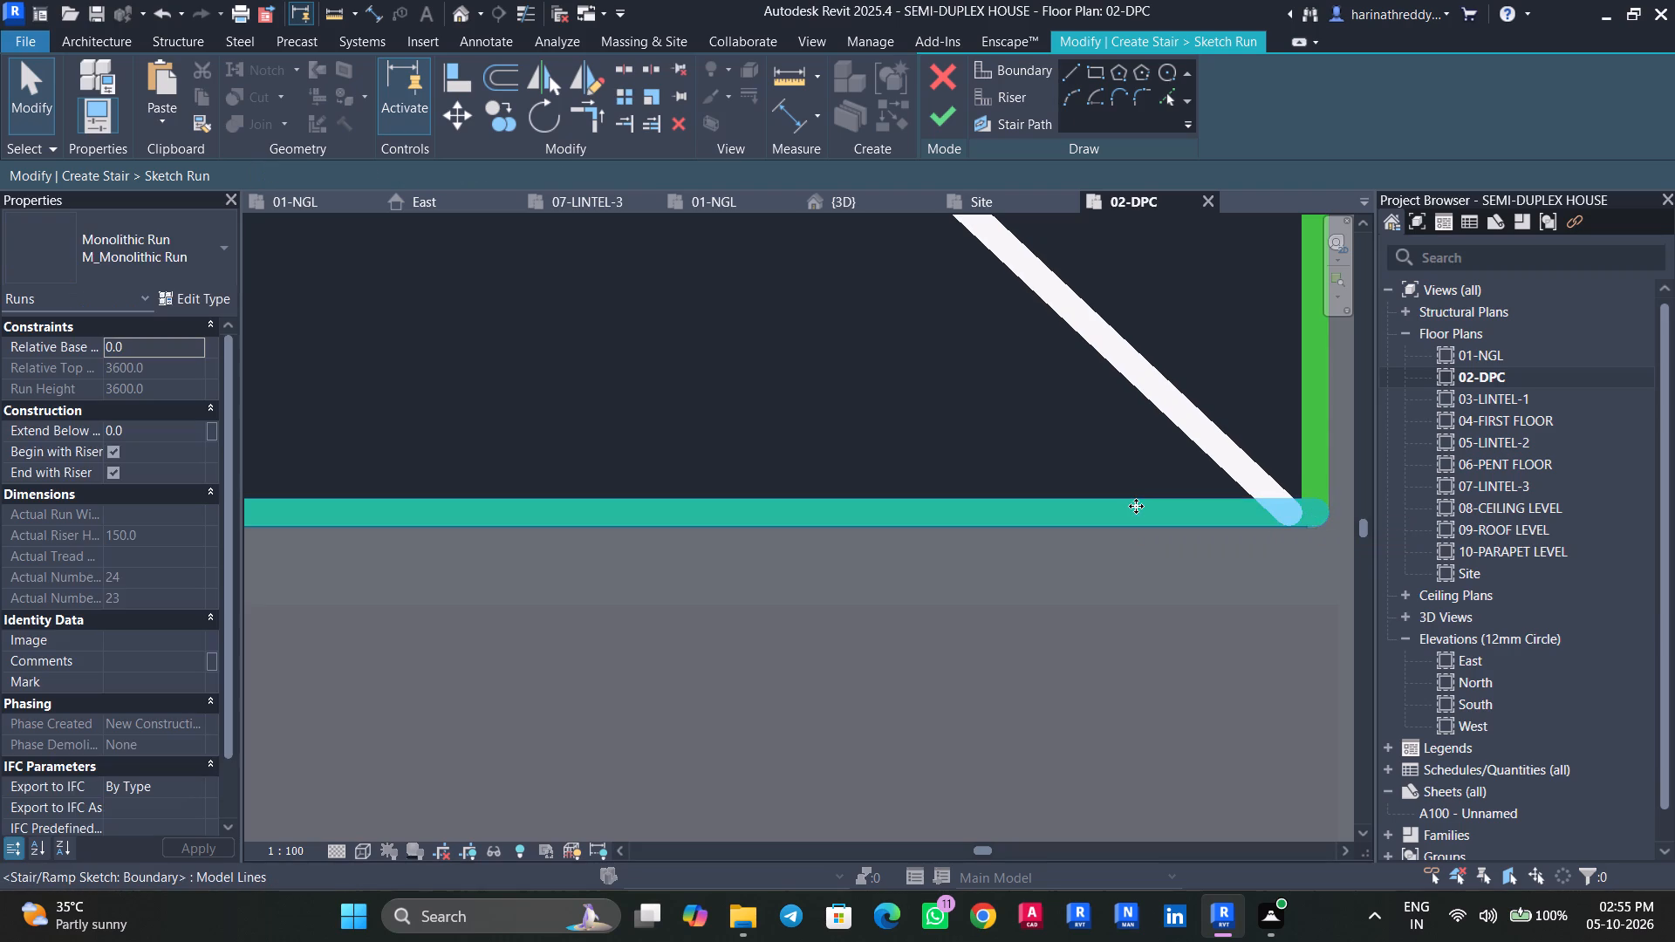
# Finish the run sketch and complete the stair edit from the 3D view.
pyautogui.scroll(-8, 1124, 482)
pyautogui.click(933, 129)
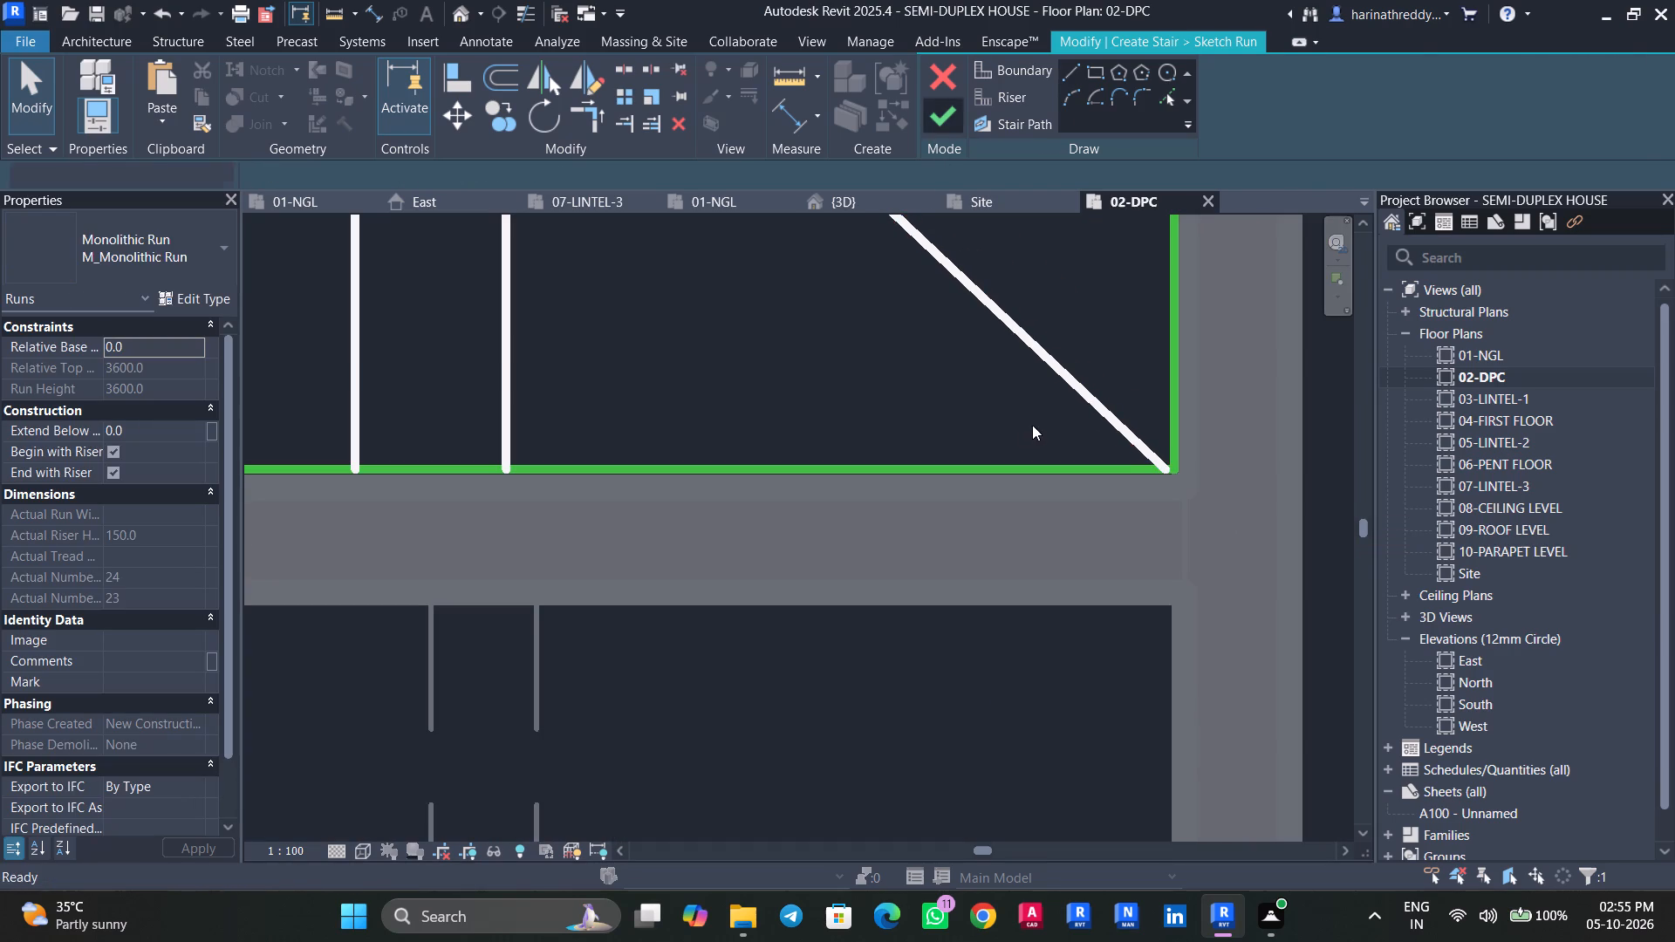
pyautogui.click(449, 20)
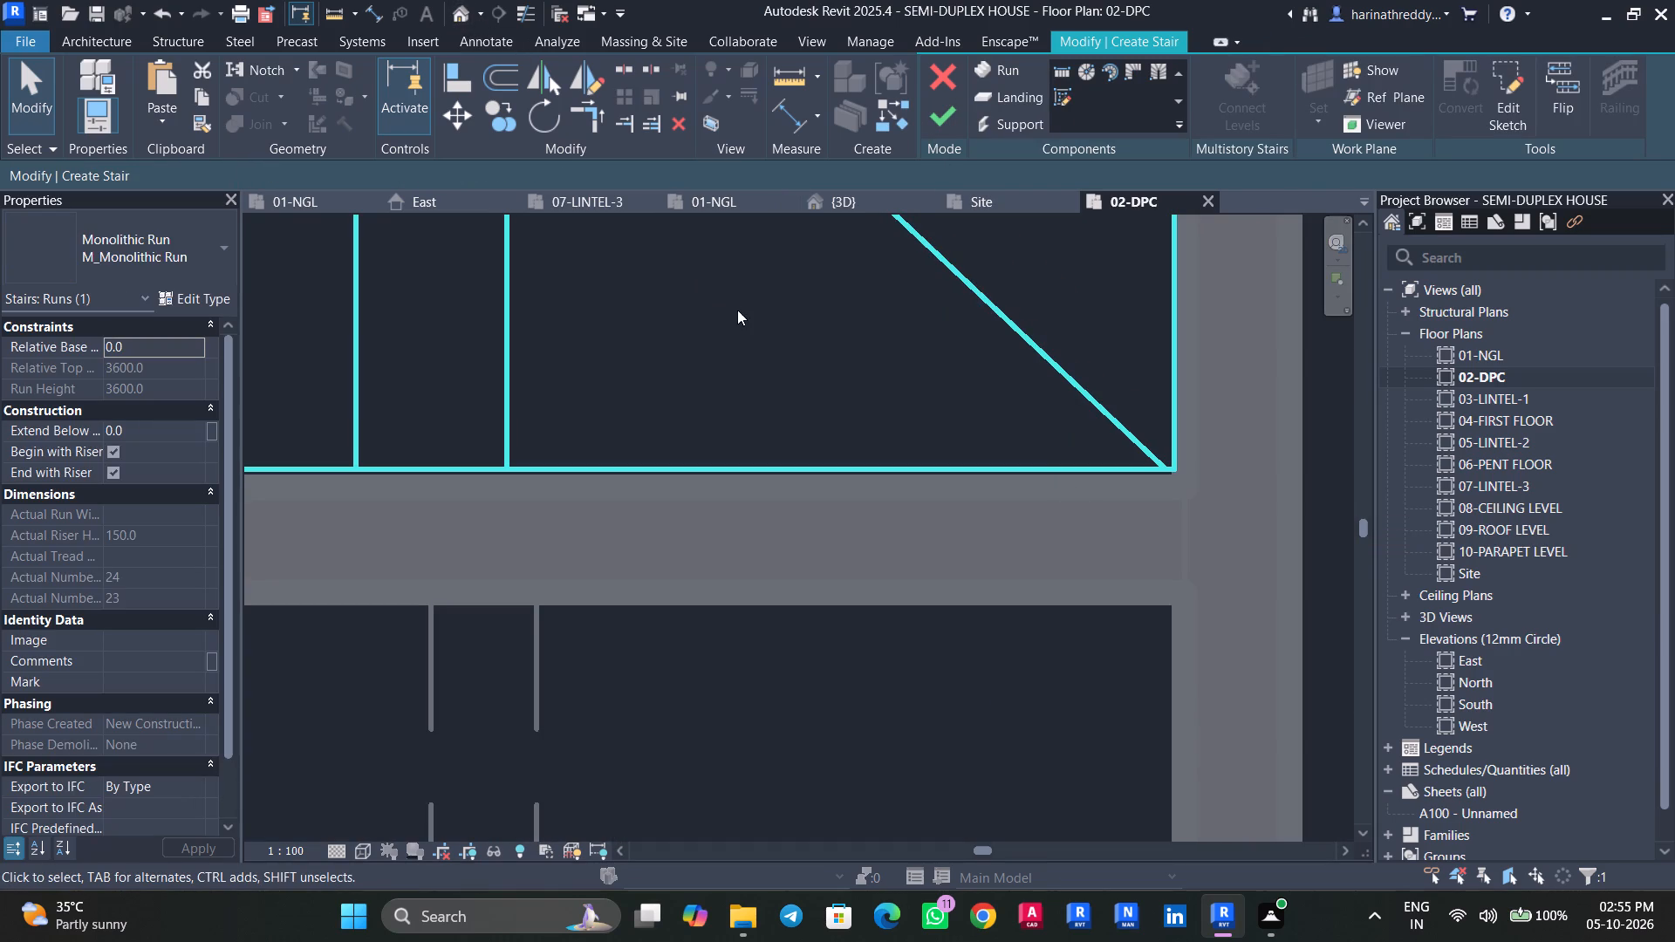
pyautogui.click(460, 16)
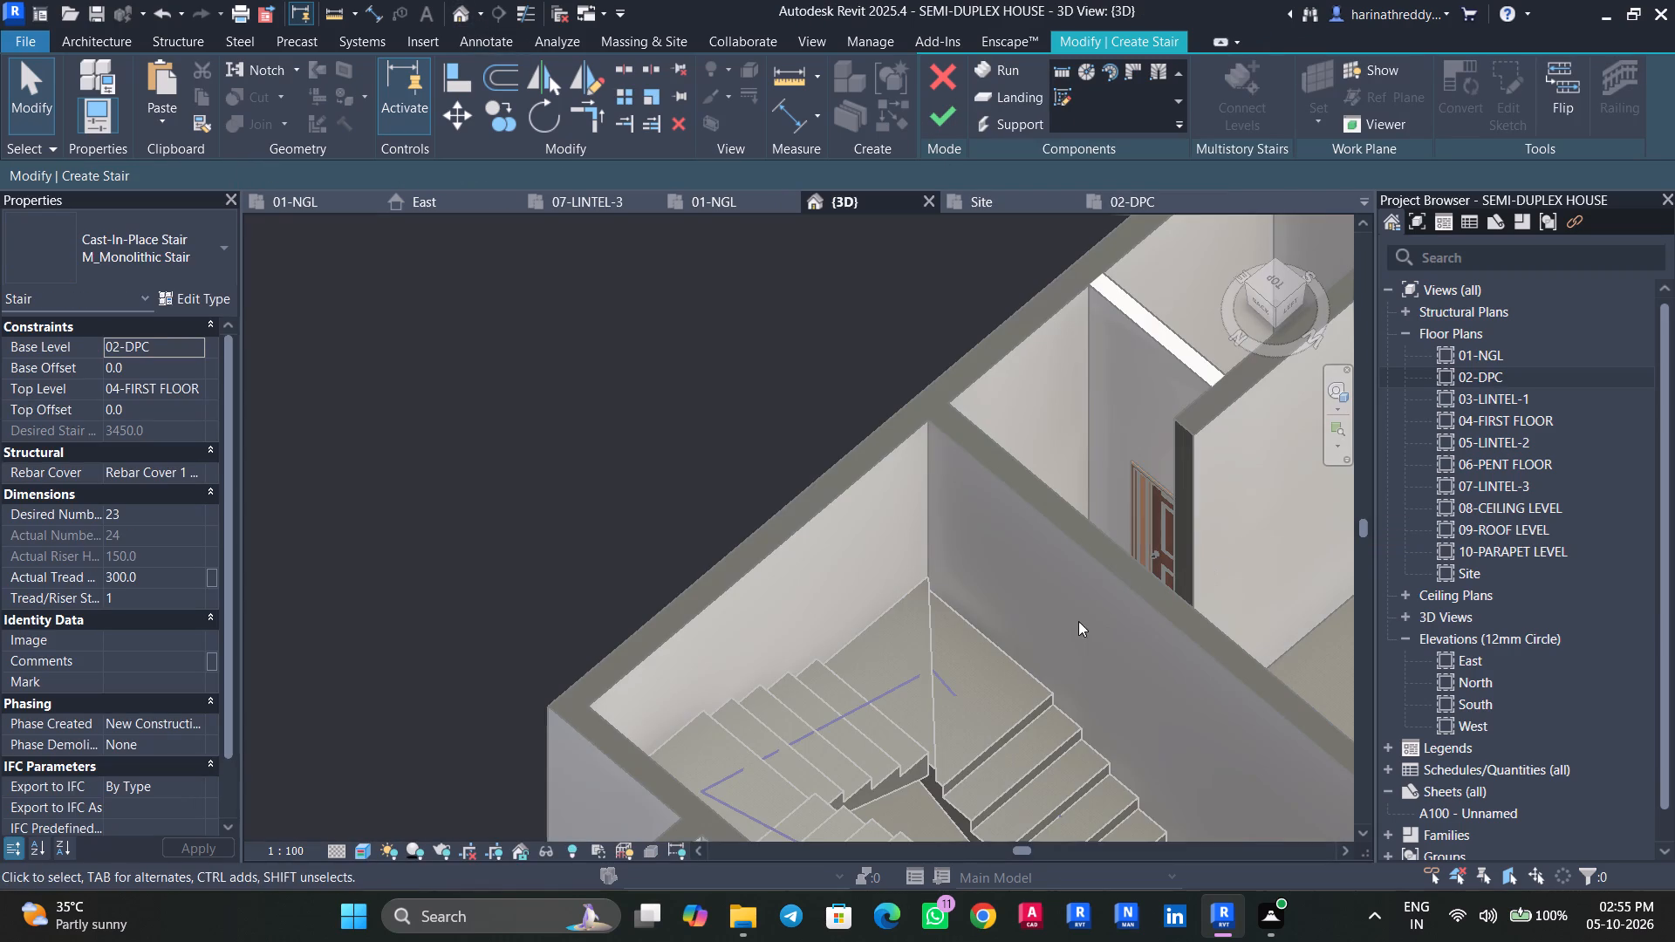
pyautogui.keyDown('shift'); pyautogui.moveTo(1081, 639); pyautogui.dragTo(810, 548, button='middle'); pyautogui.keyUp('shift')
pyautogui.keyDown('shift'); pyautogui.scroll(-1, 810, 545); pyautogui.keyUp('shift')
pyautogui.click(934, 127)
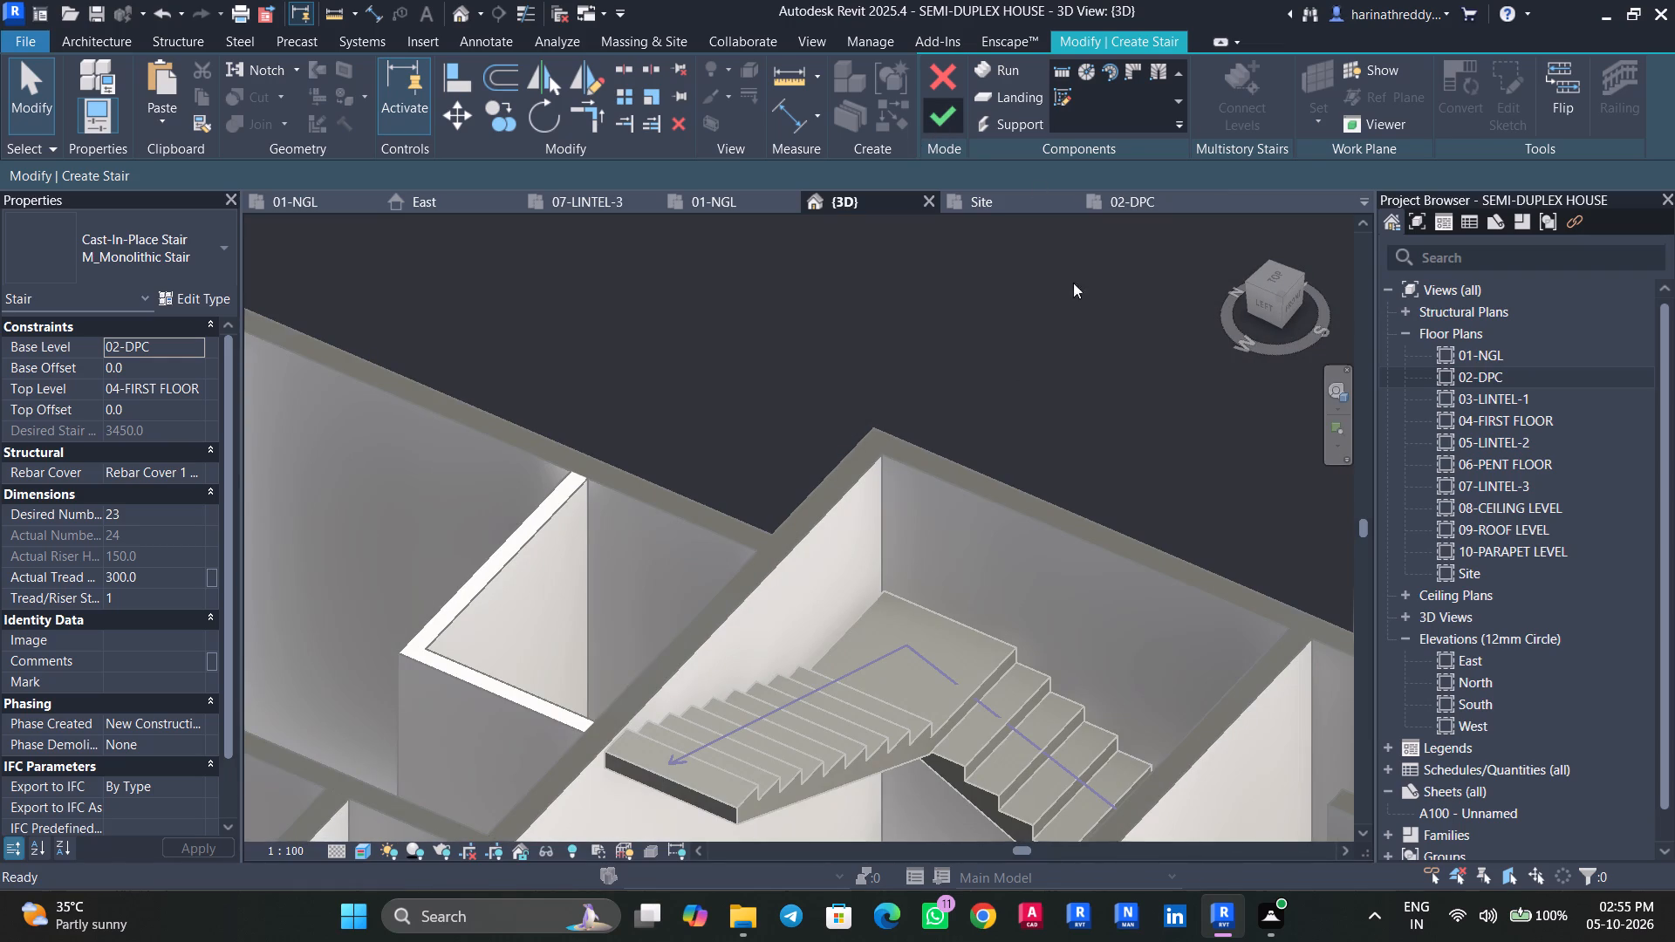
pyautogui.press('Escape')
pyautogui.press('Escape')
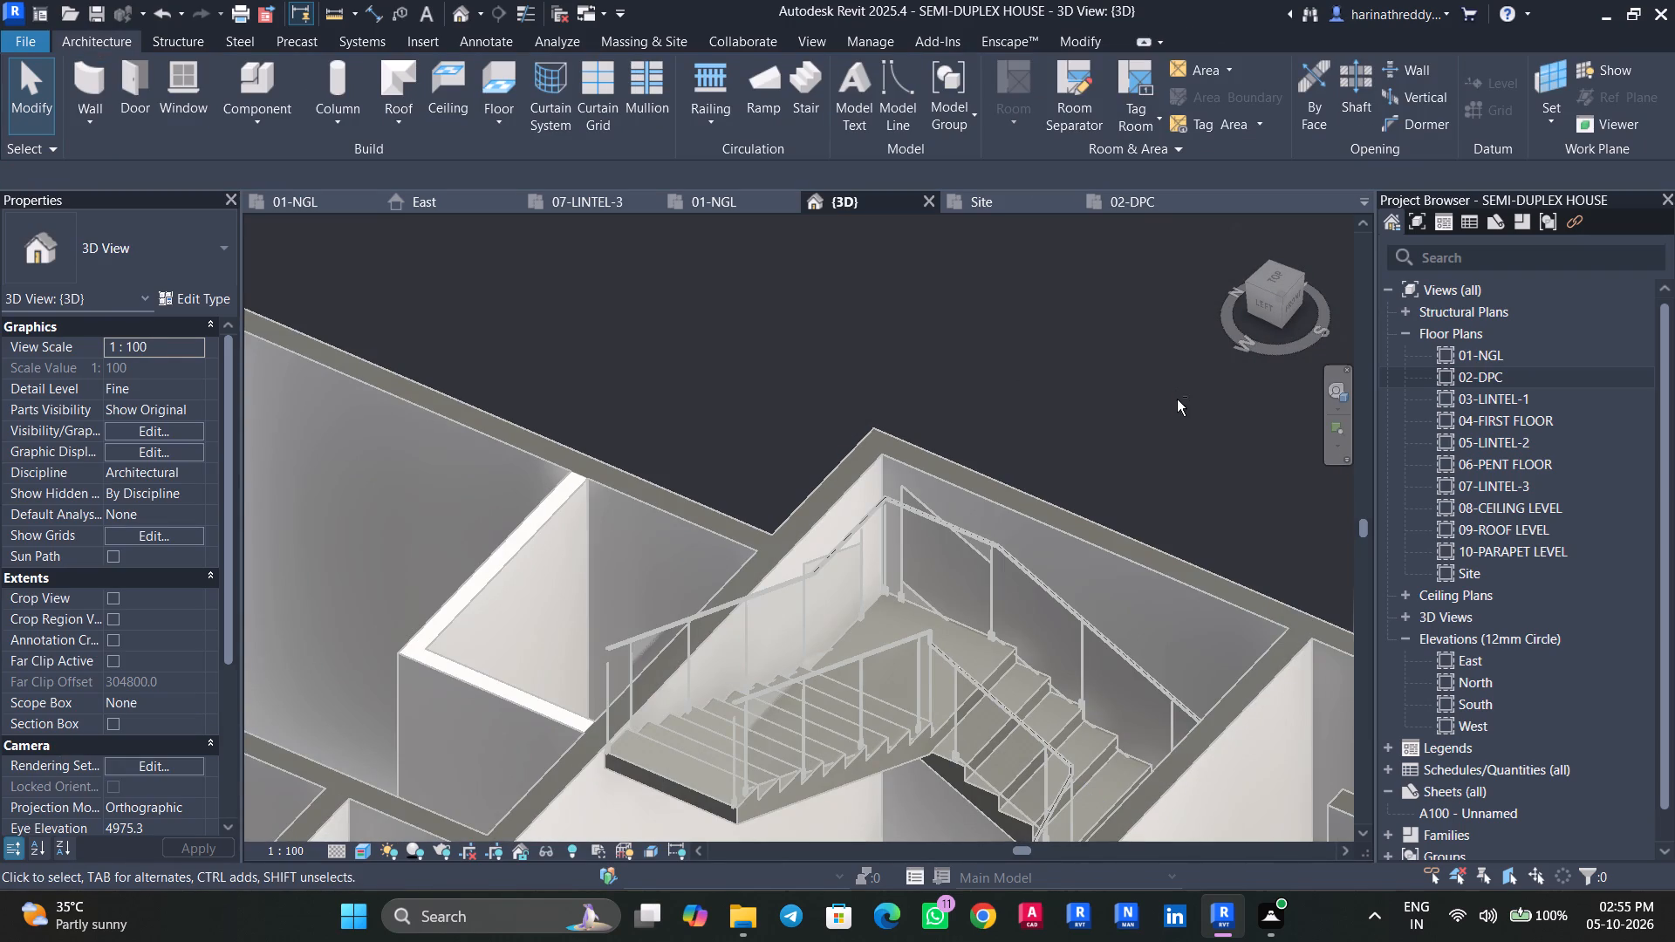
# Examine the rebuilt stair and its railings along the walls and inner side, within the whole house in 3D.
pyautogui.keyDown('shift'); pyautogui.moveTo(1179, 400); pyautogui.dragTo(1401, 461, button='middle'); pyautogui.keyUp('shift')
pyautogui.scroll(6, 1003, 629)
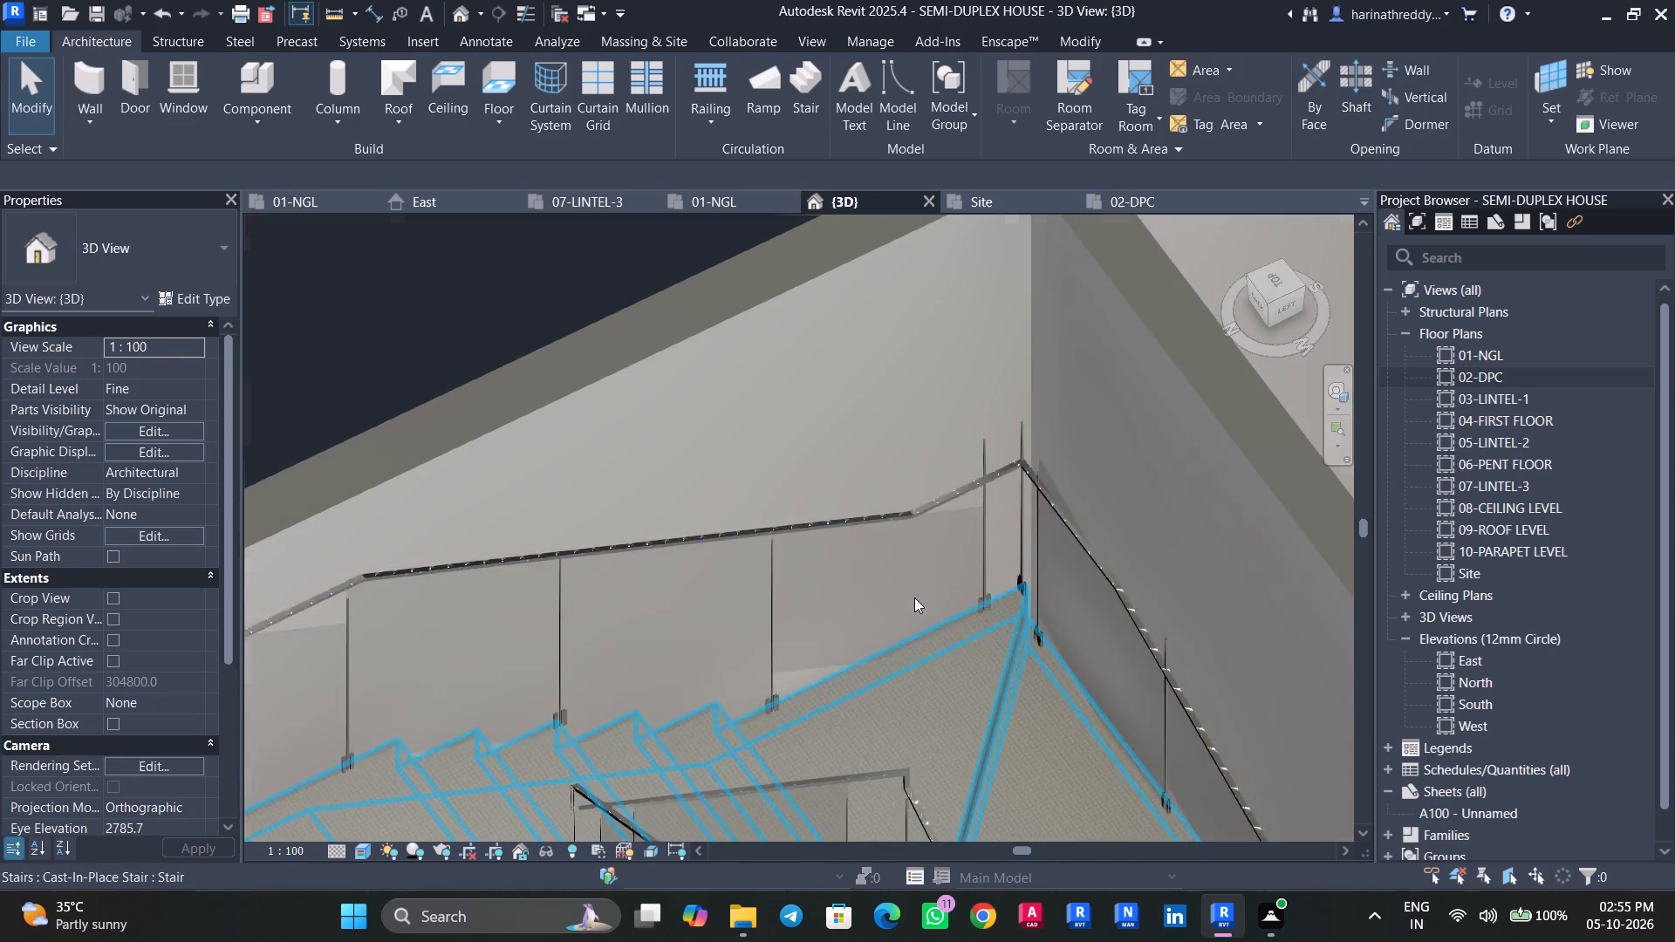
pyautogui.click(913, 592)
pyautogui.scroll(-8, 913, 592)
pyautogui.press('Escape')
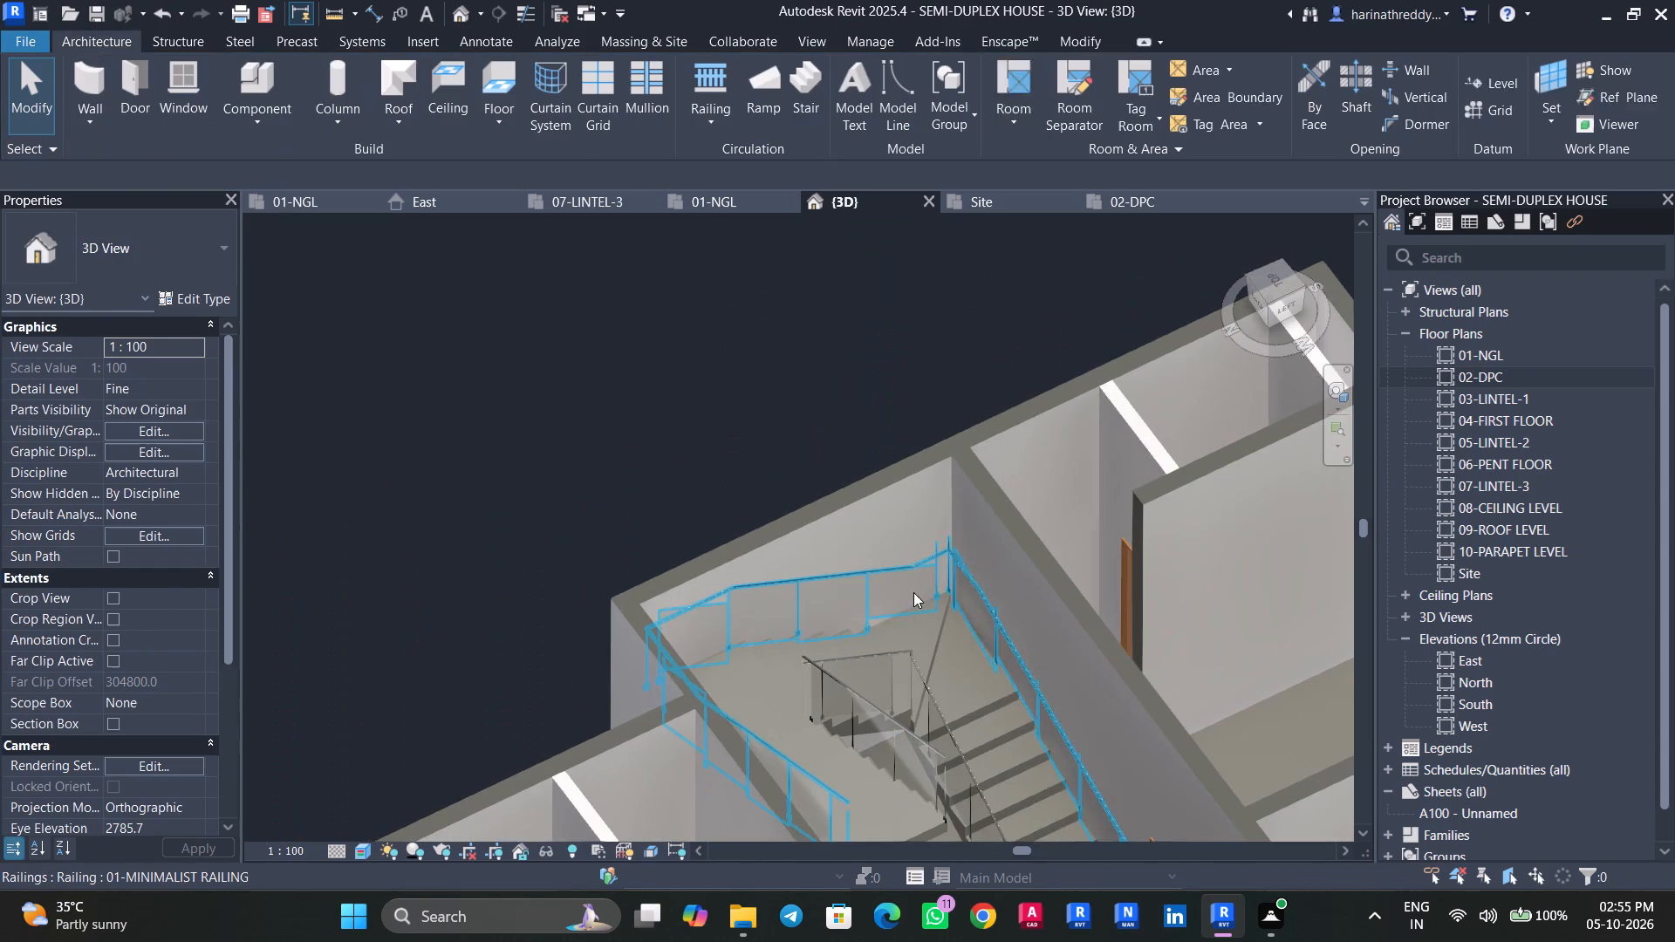
pyautogui.press('Escape')
pyautogui.scroll(-1, 745, 446)
pyautogui.keyDown('shift'); pyautogui.moveTo(744, 441); pyautogui.dragTo(461, 422, button='middle'); pyautogui.keyUp('shift')
pyautogui.scroll(-4, 1038, 447)
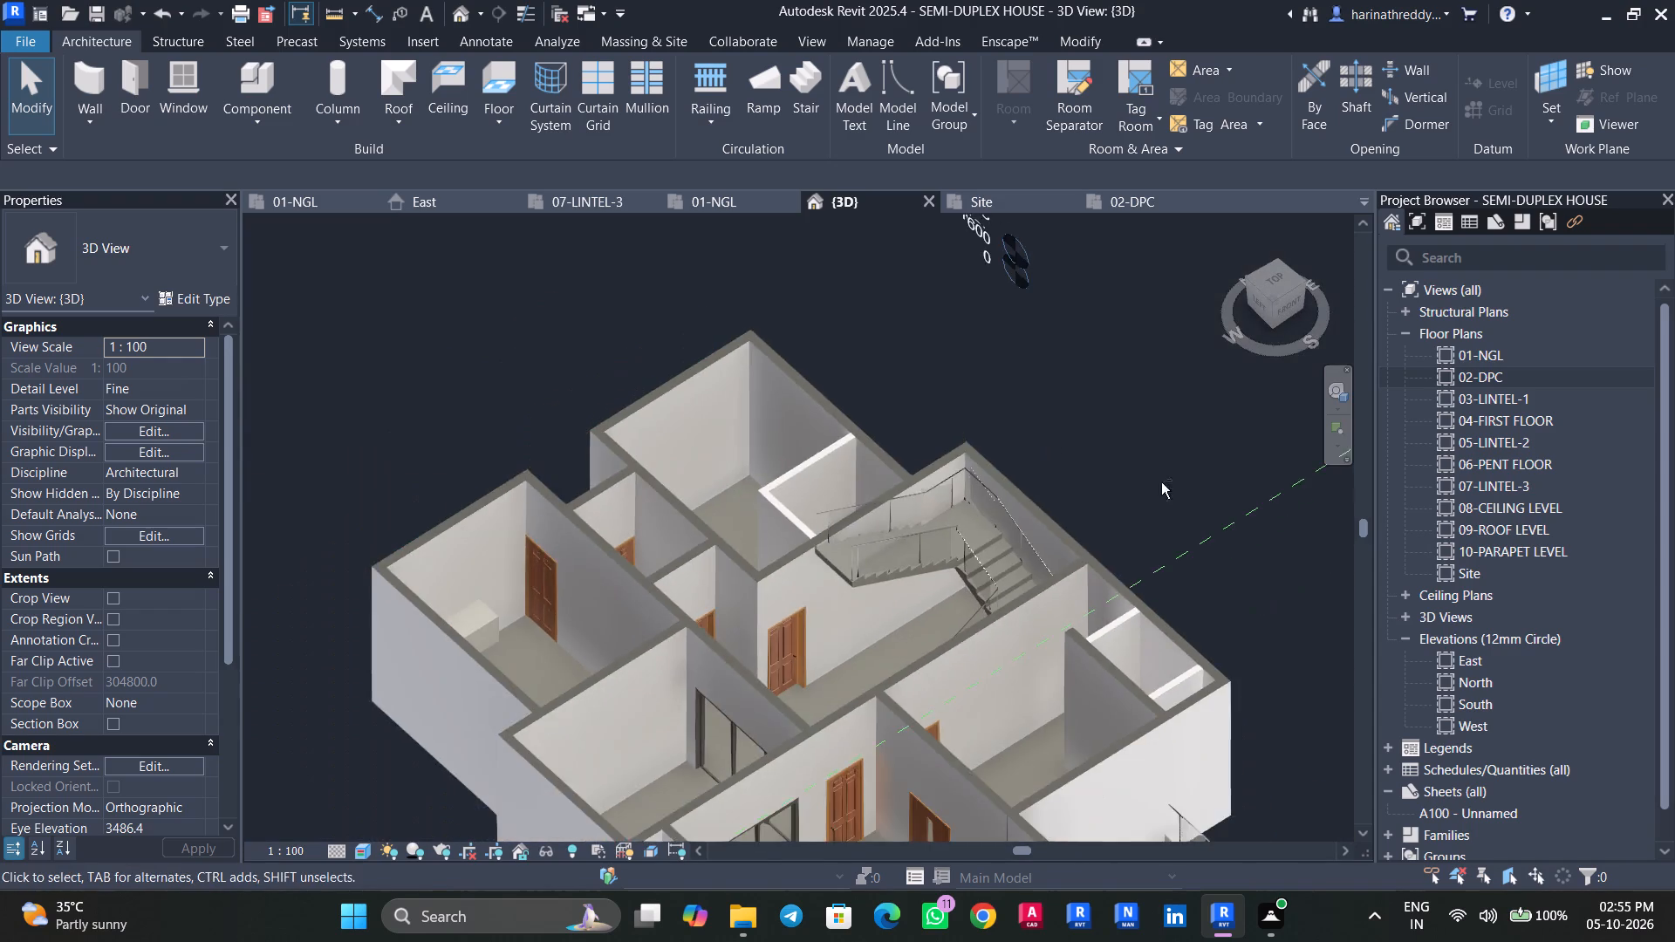
pyautogui.keyDown('shift'); pyautogui.moveTo(1160, 483); pyautogui.dragTo(753, 449, button='middle'); pyautogui.keyUp('shift')
pyautogui.keyDown('shift'); pyautogui.moveTo(1179, 785); pyautogui.dragTo(1306, 743, button='middle'); pyautogui.keyUp('shift')
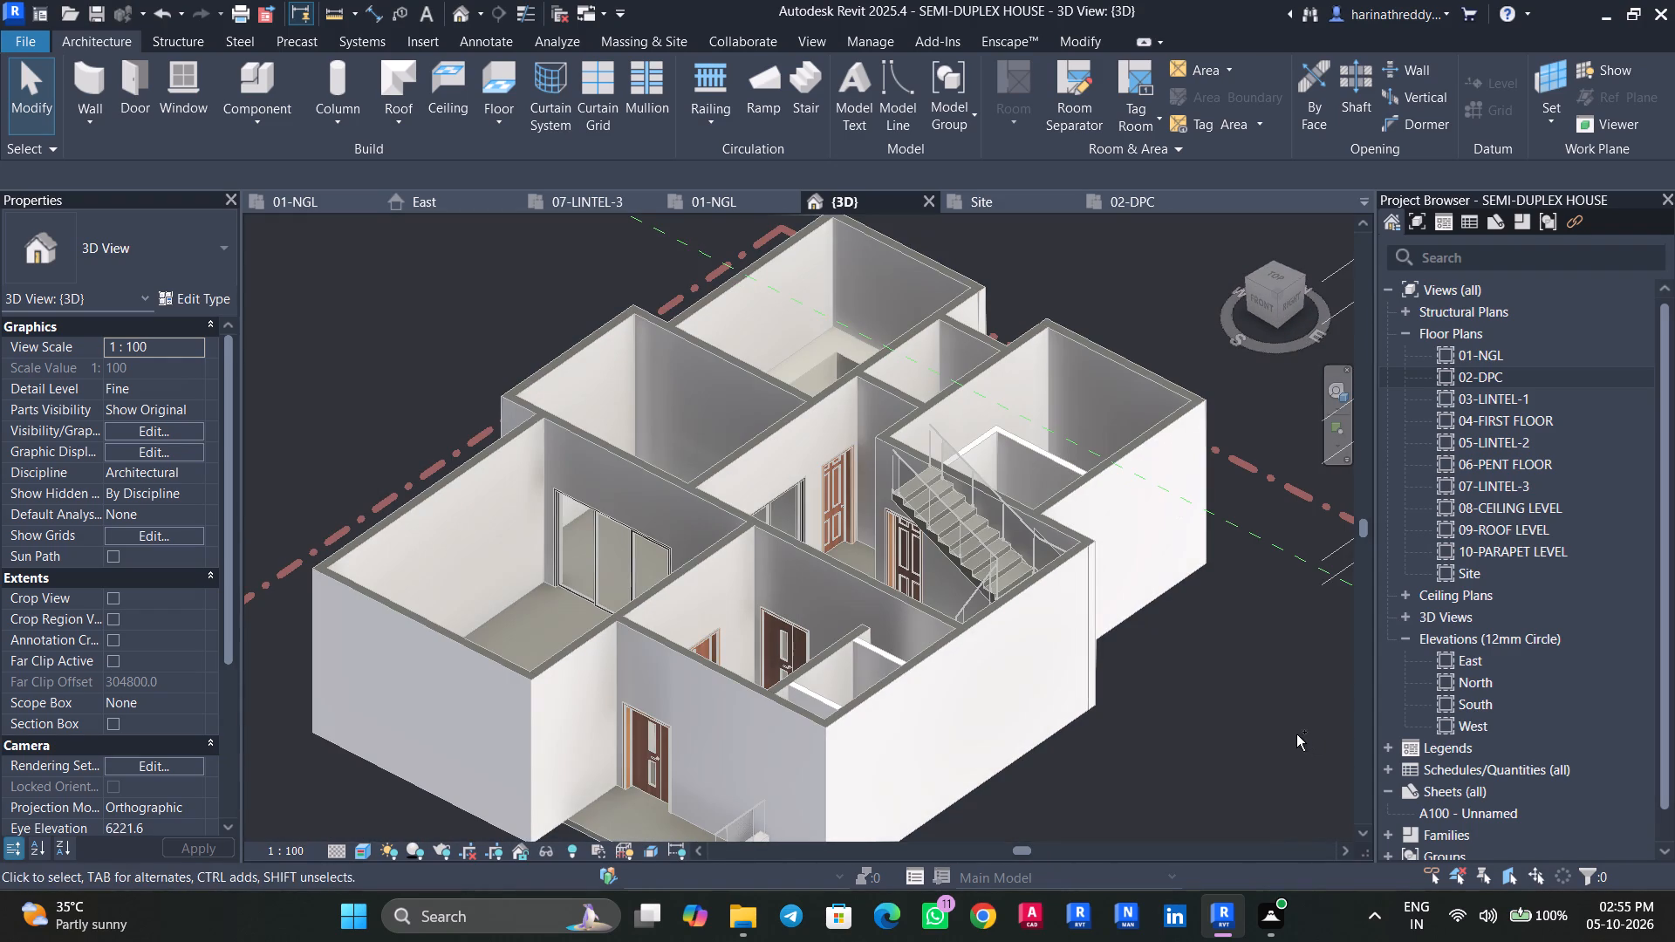
# Save the project.
pyautogui.hotkey('ctrl', 's')
# On the 02-DPC plan, switch the inner stair railing type's top rail off and on again, resetting it to 50x50mm_Rectangular.
pyautogui.doubleClick(1487, 384)
pyautogui.scroll(-4, 954, 427)
pyautogui.moveTo(978, 444); pyautogui.dragTo(1170, 747, button='middle')
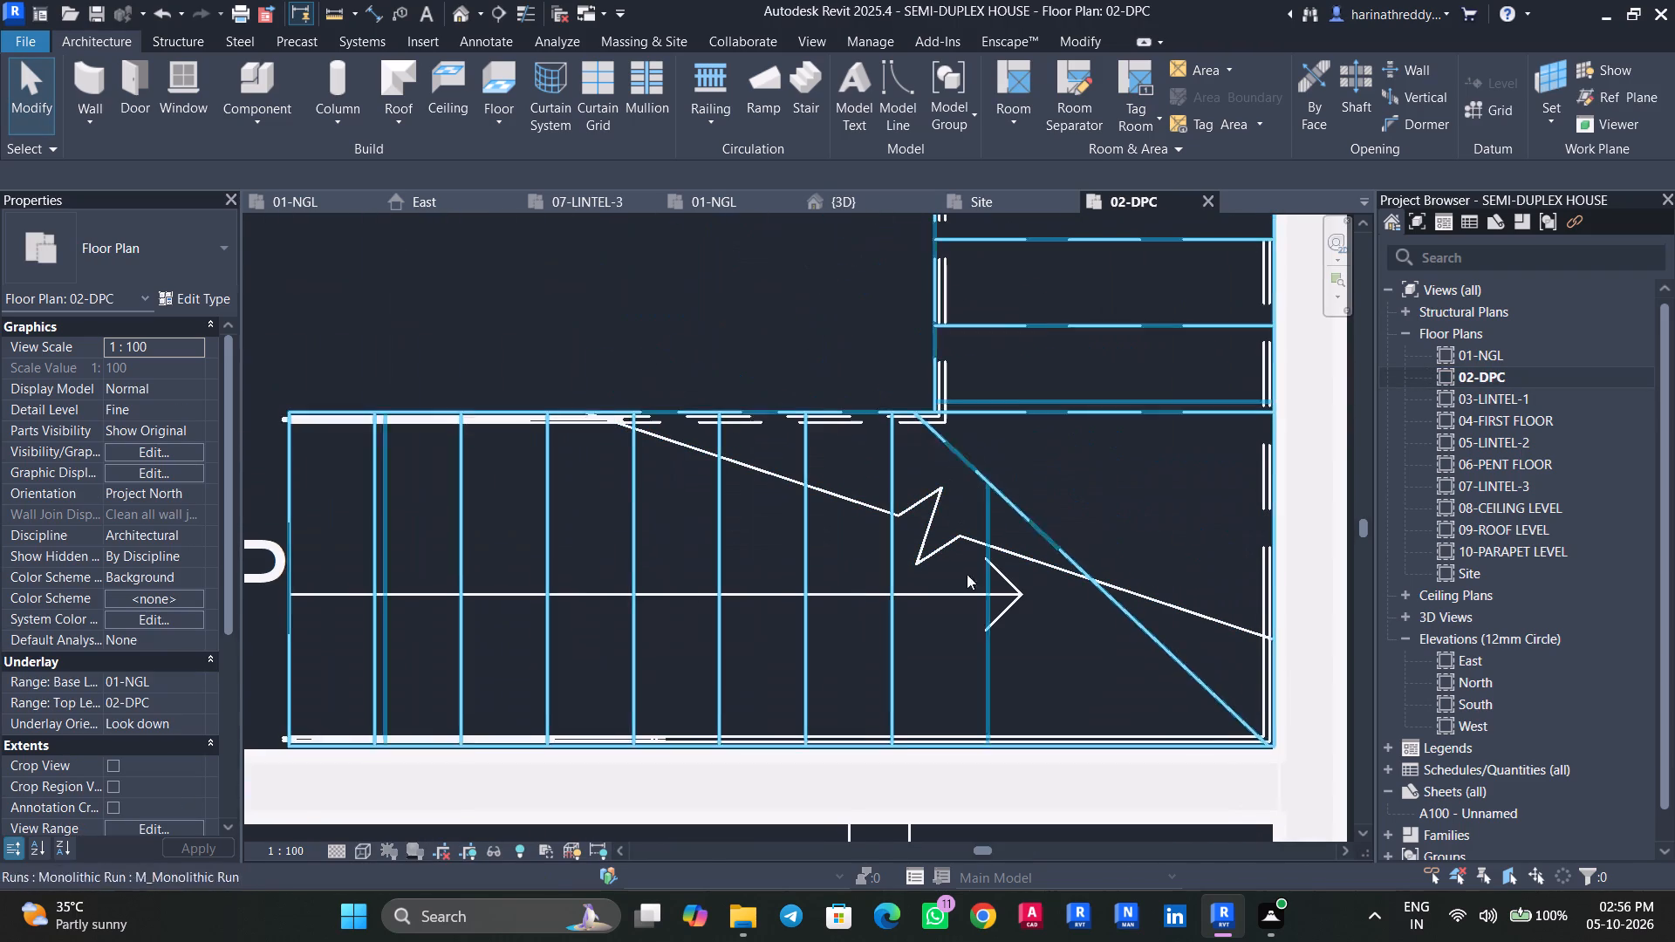
pyautogui.click(817, 423)
pyautogui.scroll(-6, 812, 430)
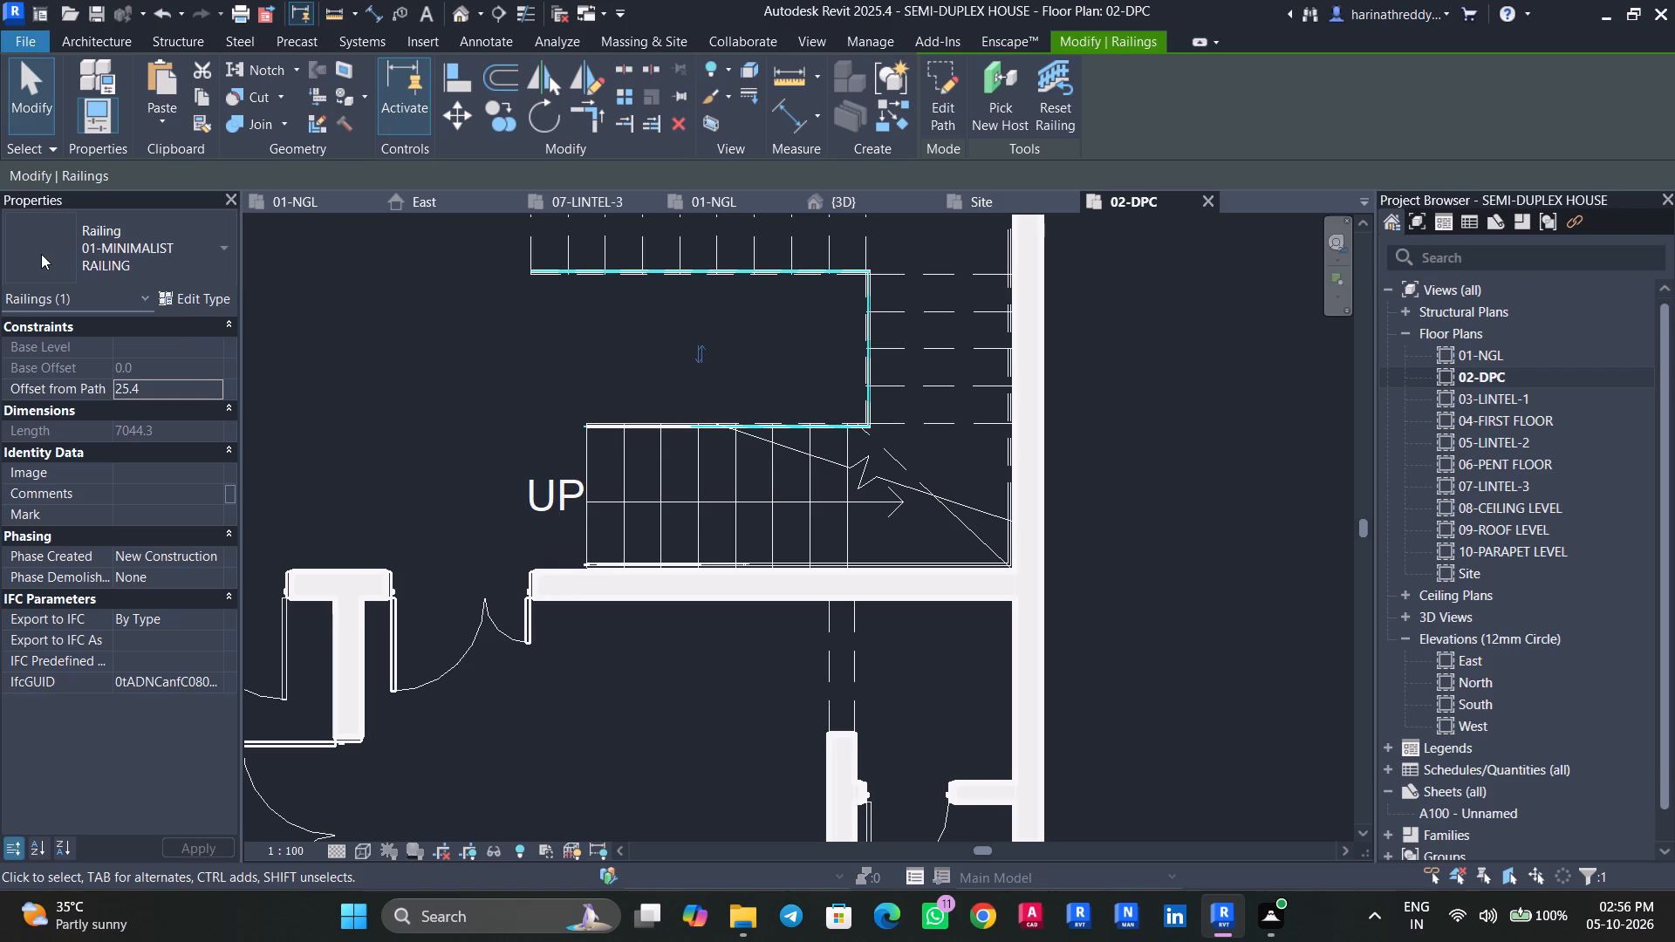
pyautogui.click(190, 295)
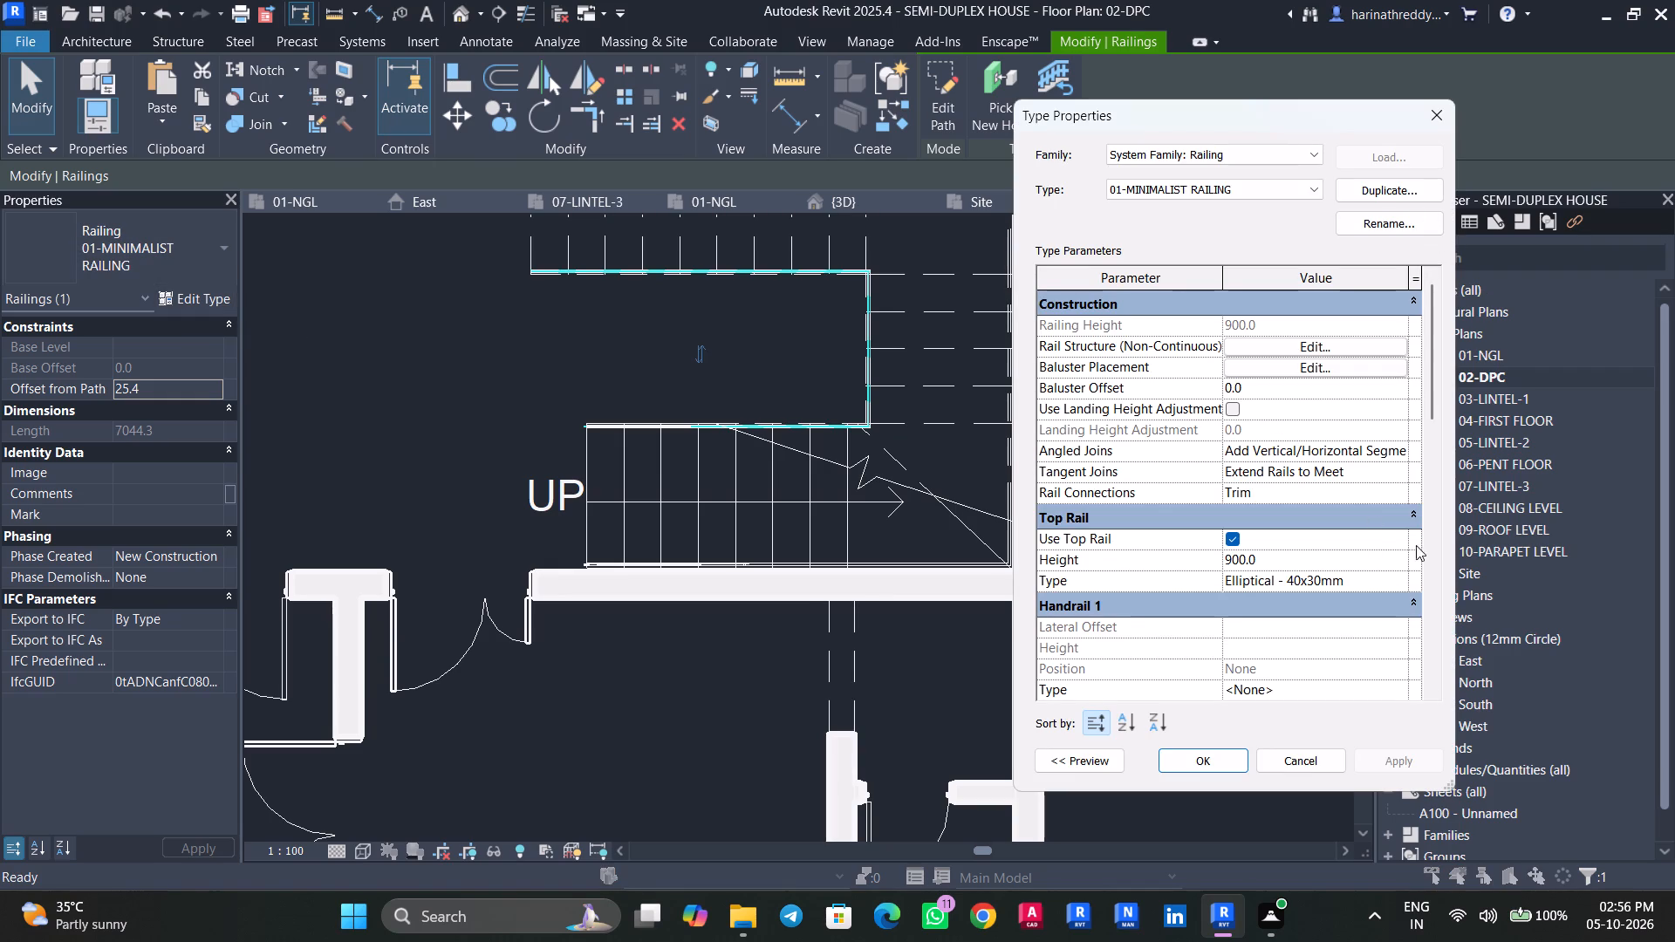
pyautogui.click(1231, 536)
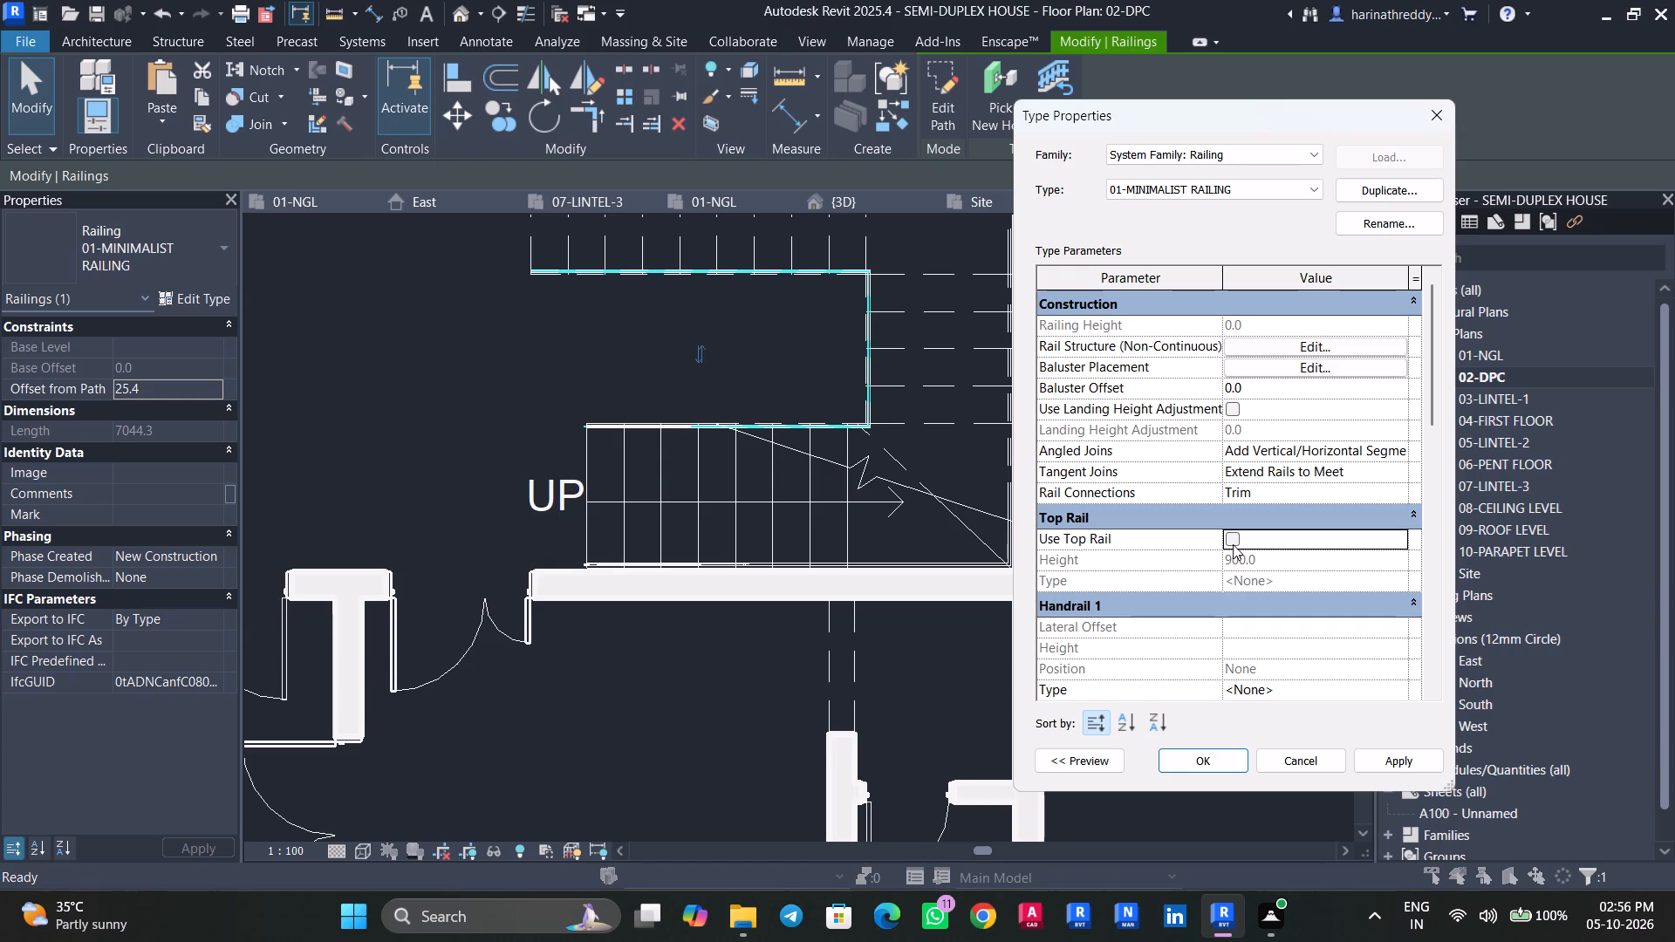
pyautogui.click(1231, 543)
# Edit the 50x50mm_Rectangular top rail type and apply the Profiles_Handrail_Square : 20mm profile.
pyautogui.click(1417, 595)
pyautogui.click(1407, 584)
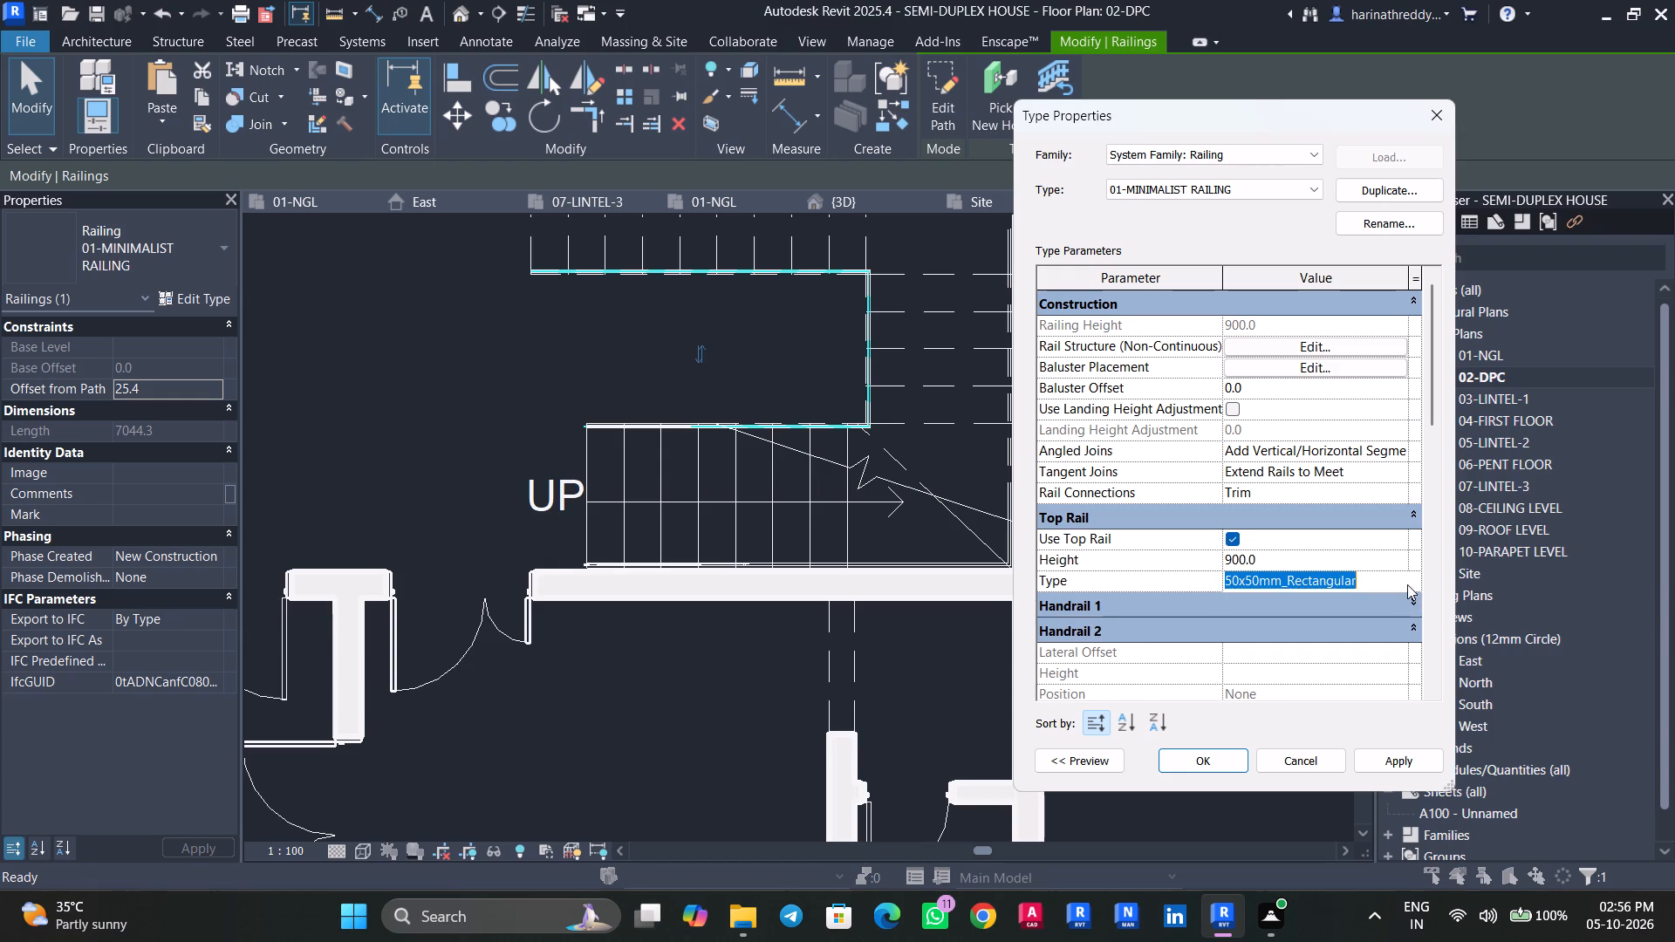
pyautogui.click(1406, 580)
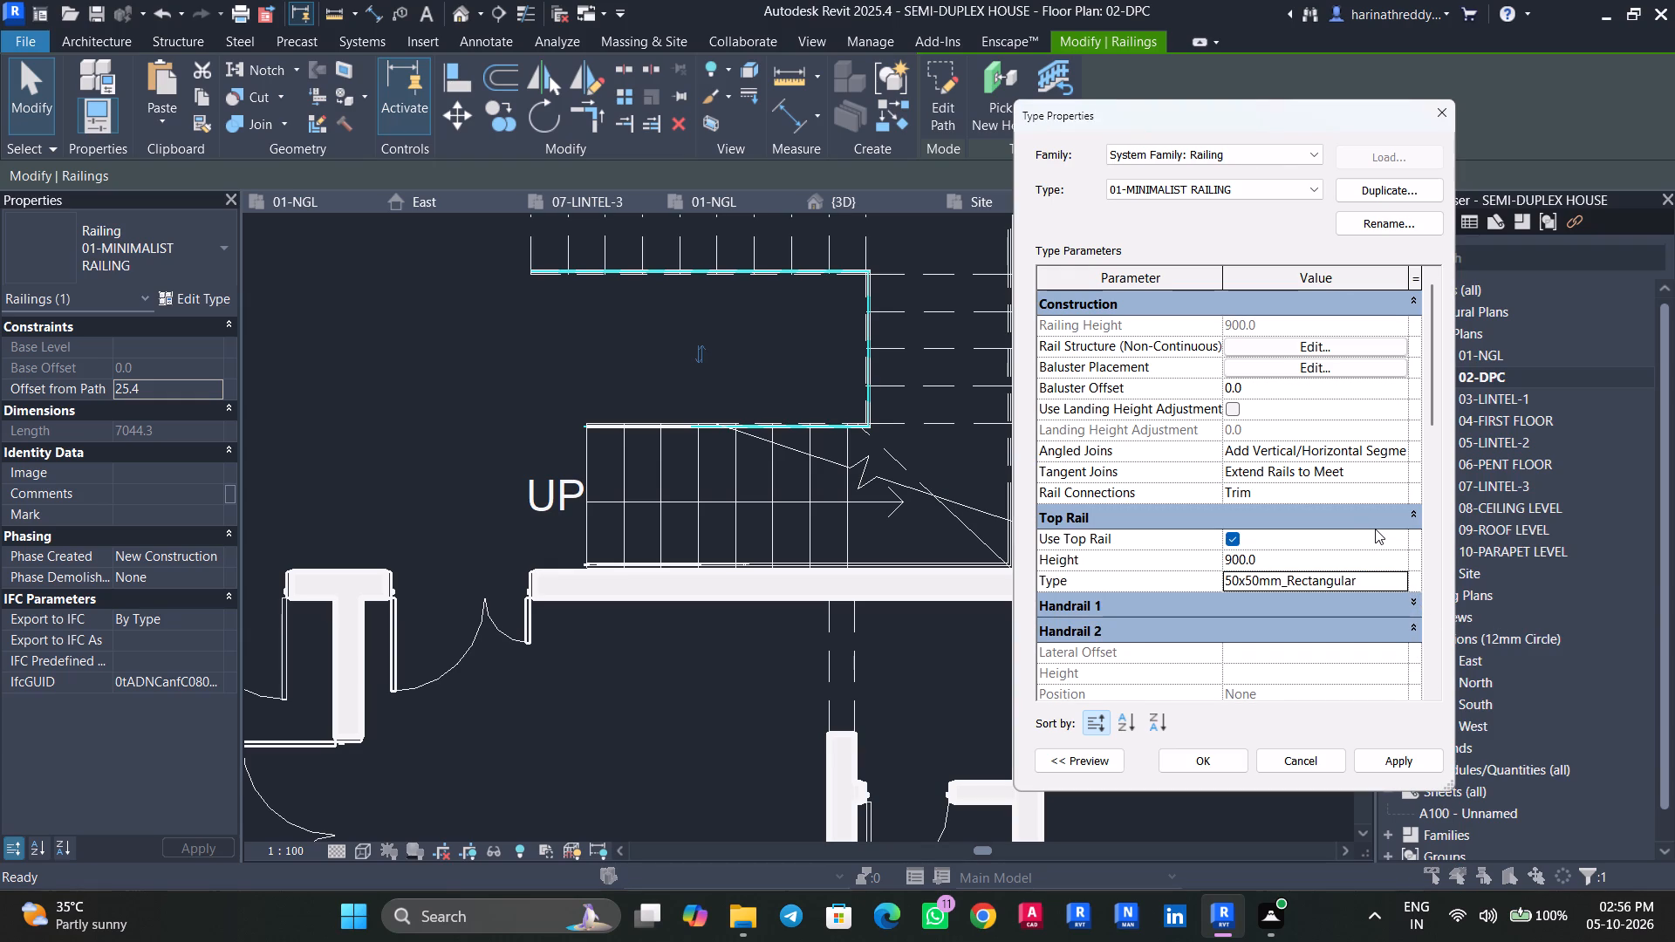
pyautogui.click(1404, 386)
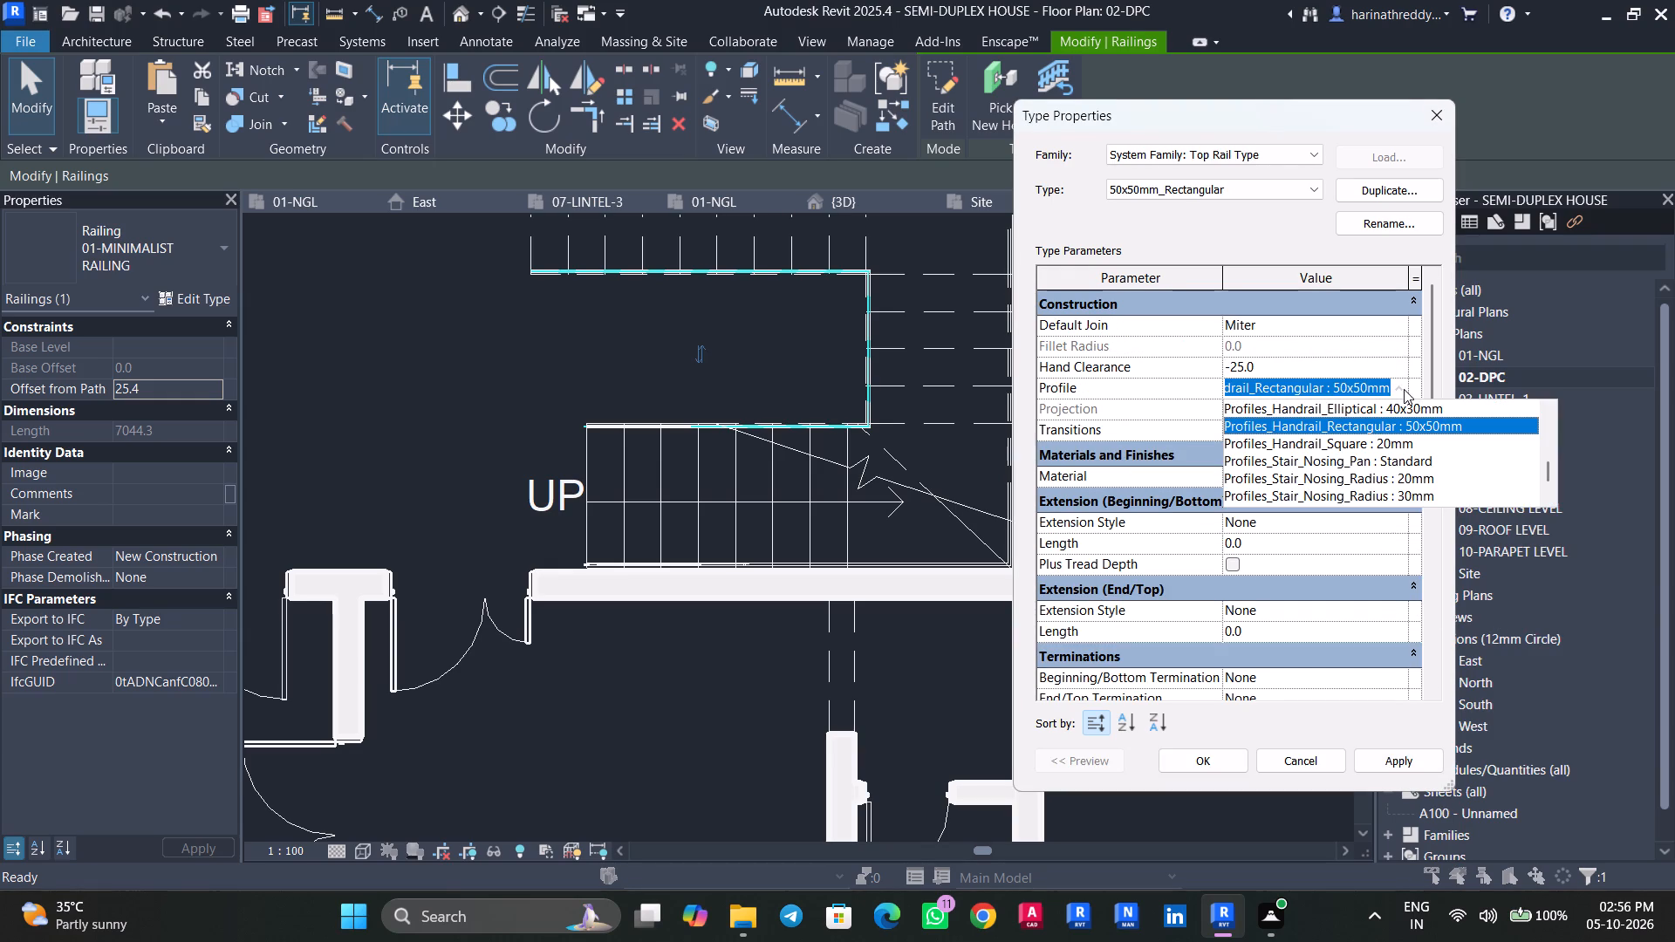
pyautogui.click(1356, 447)
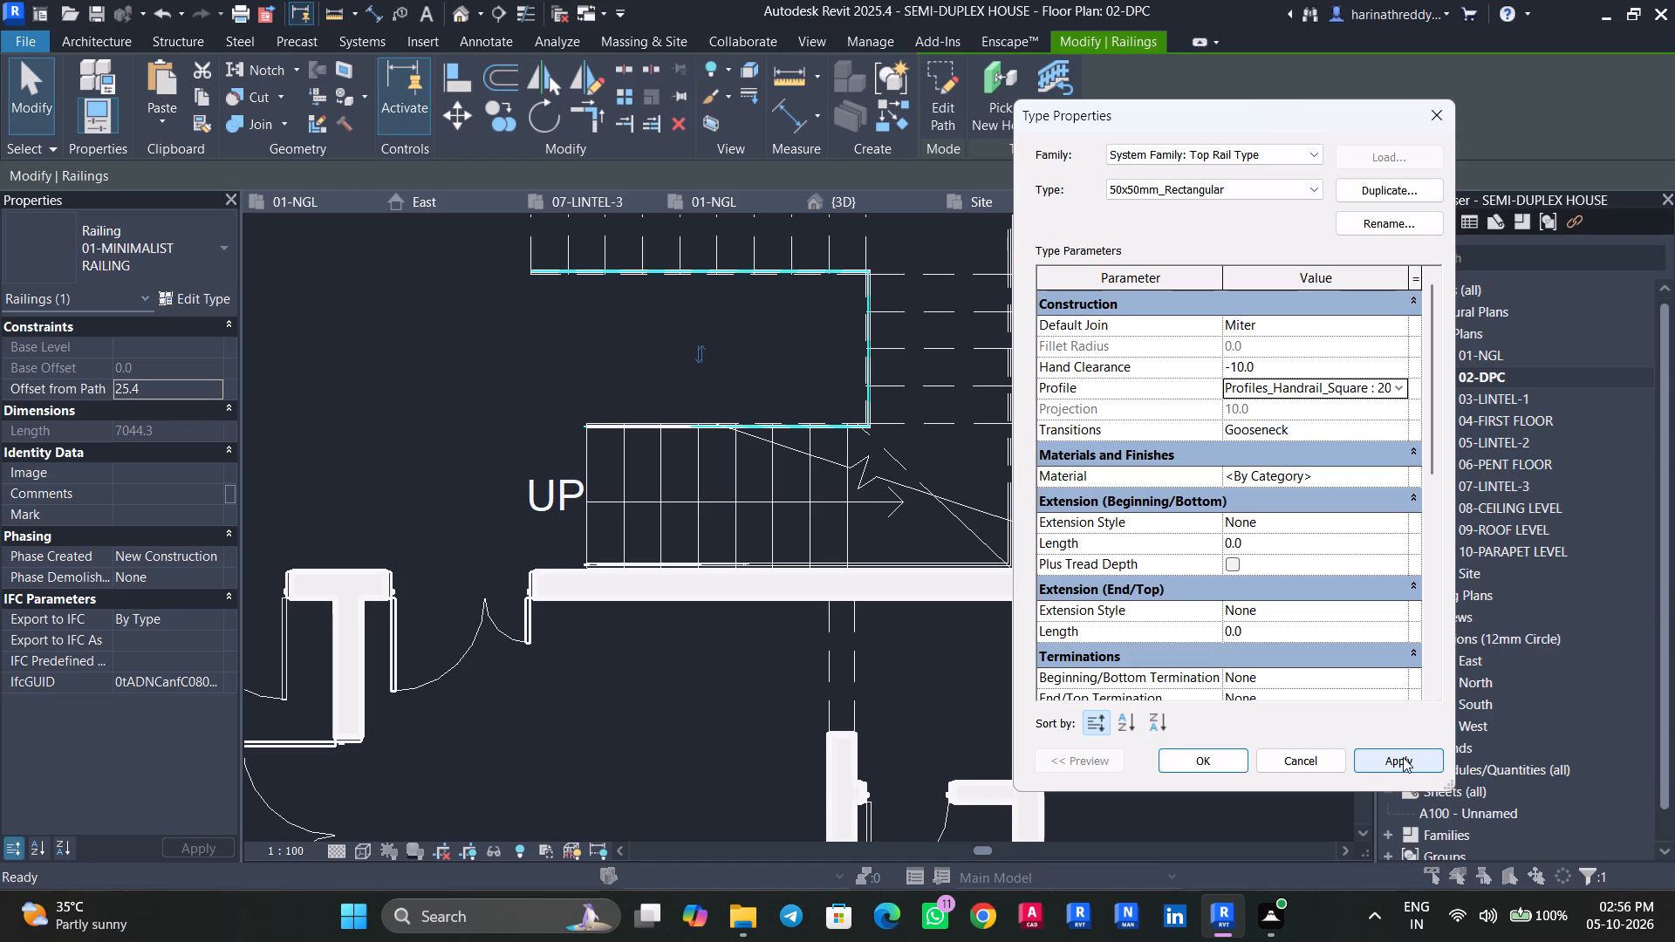
pyautogui.click(1390, 767)
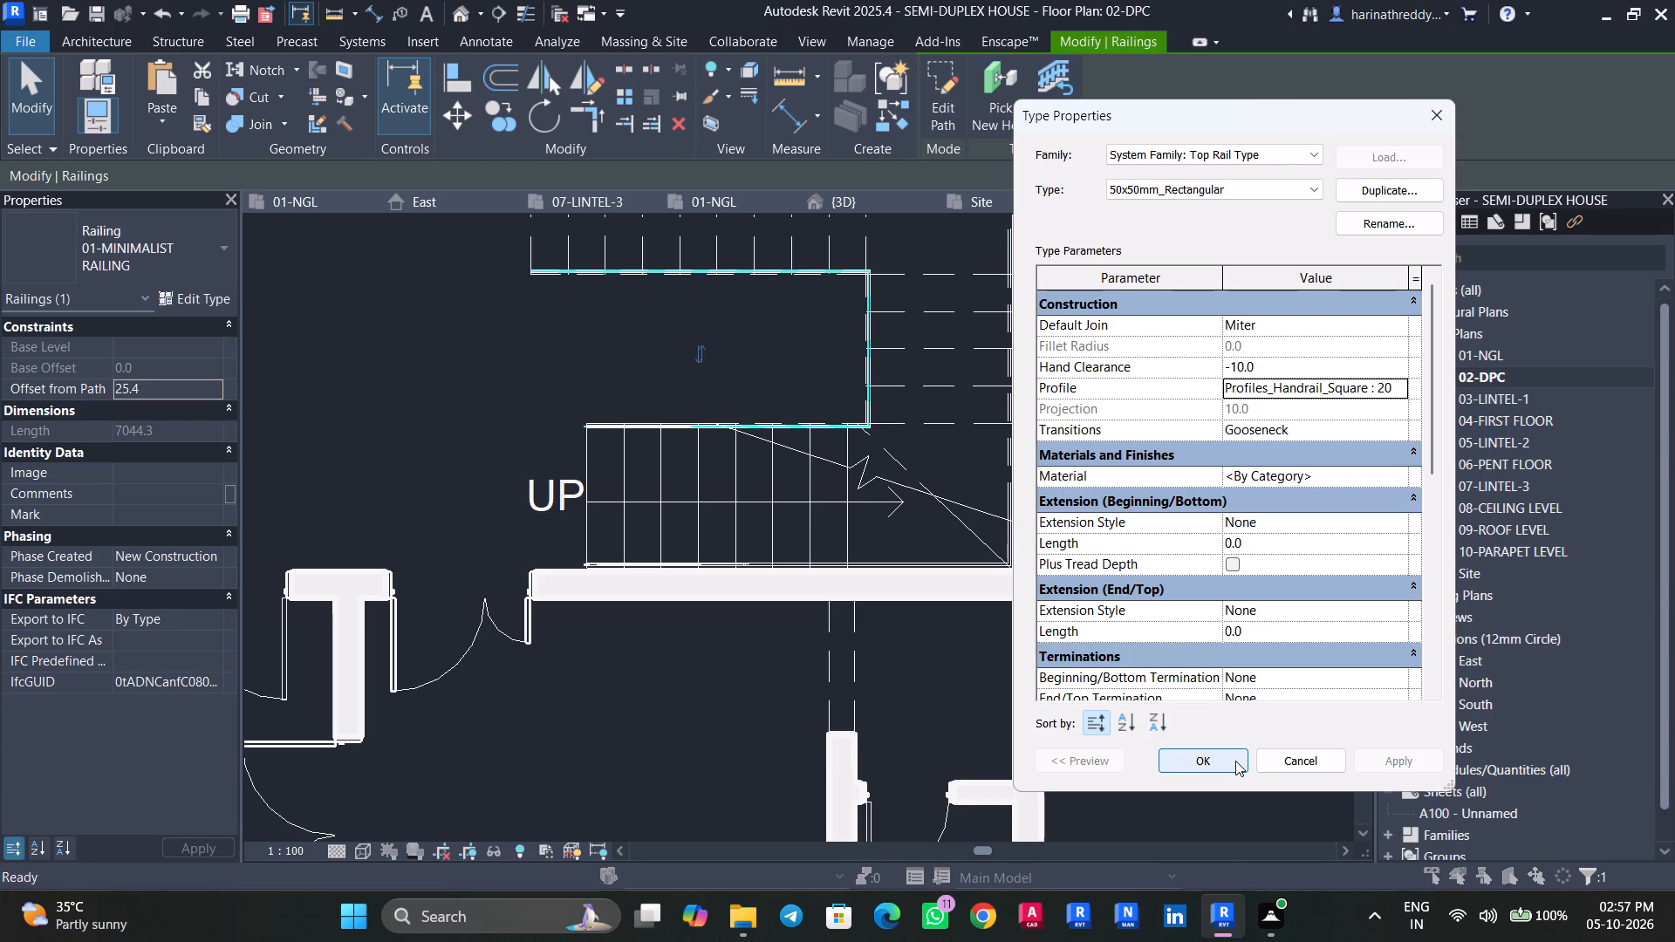
# Assign the Aluminium material to the 50x50mm_Rectangular top rail type and apply the changes to the 01-MINIMALIST RAILING type.
pyautogui.click(1398, 476)
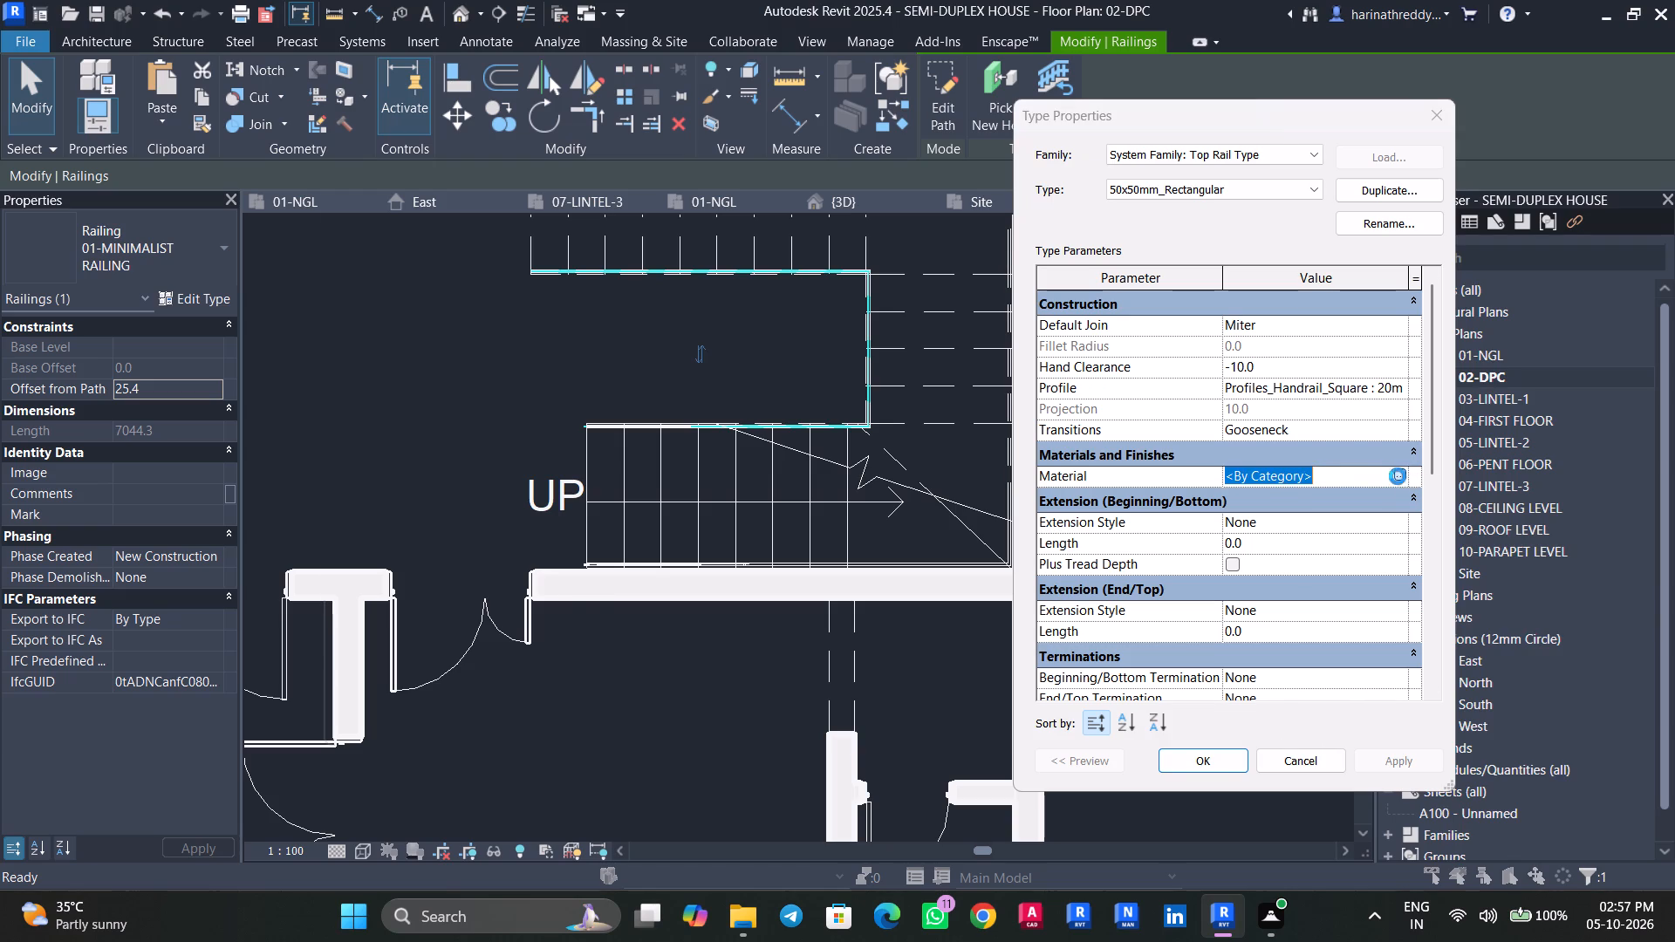
pyautogui.click(1175, 718)
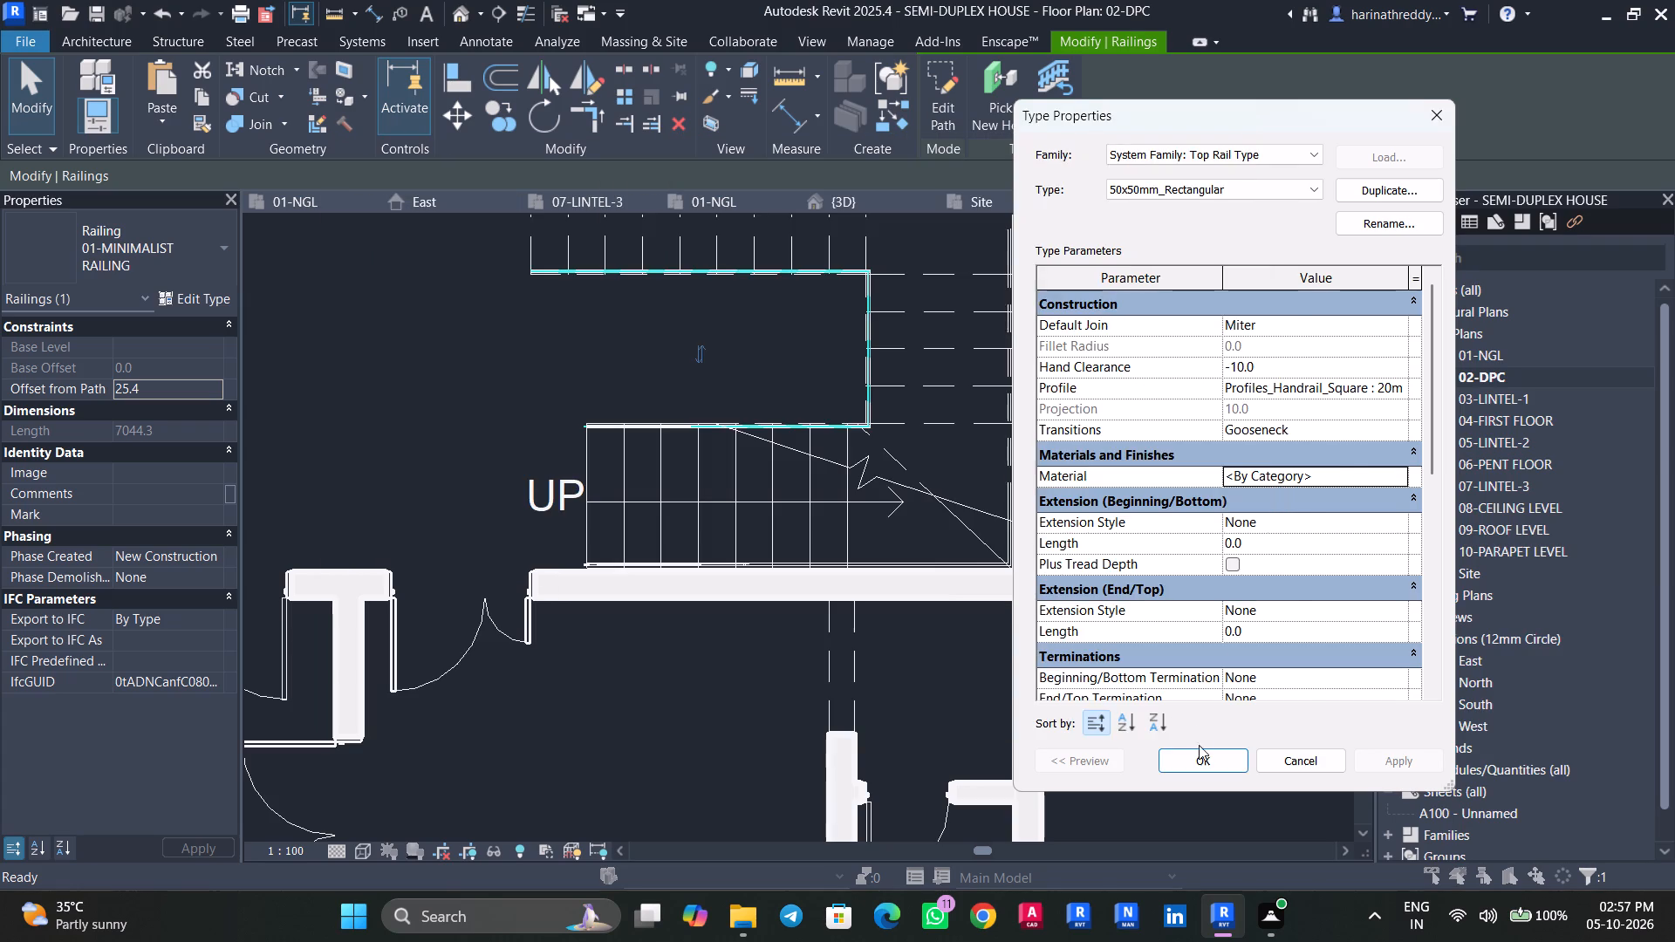
pyautogui.click(1206, 751)
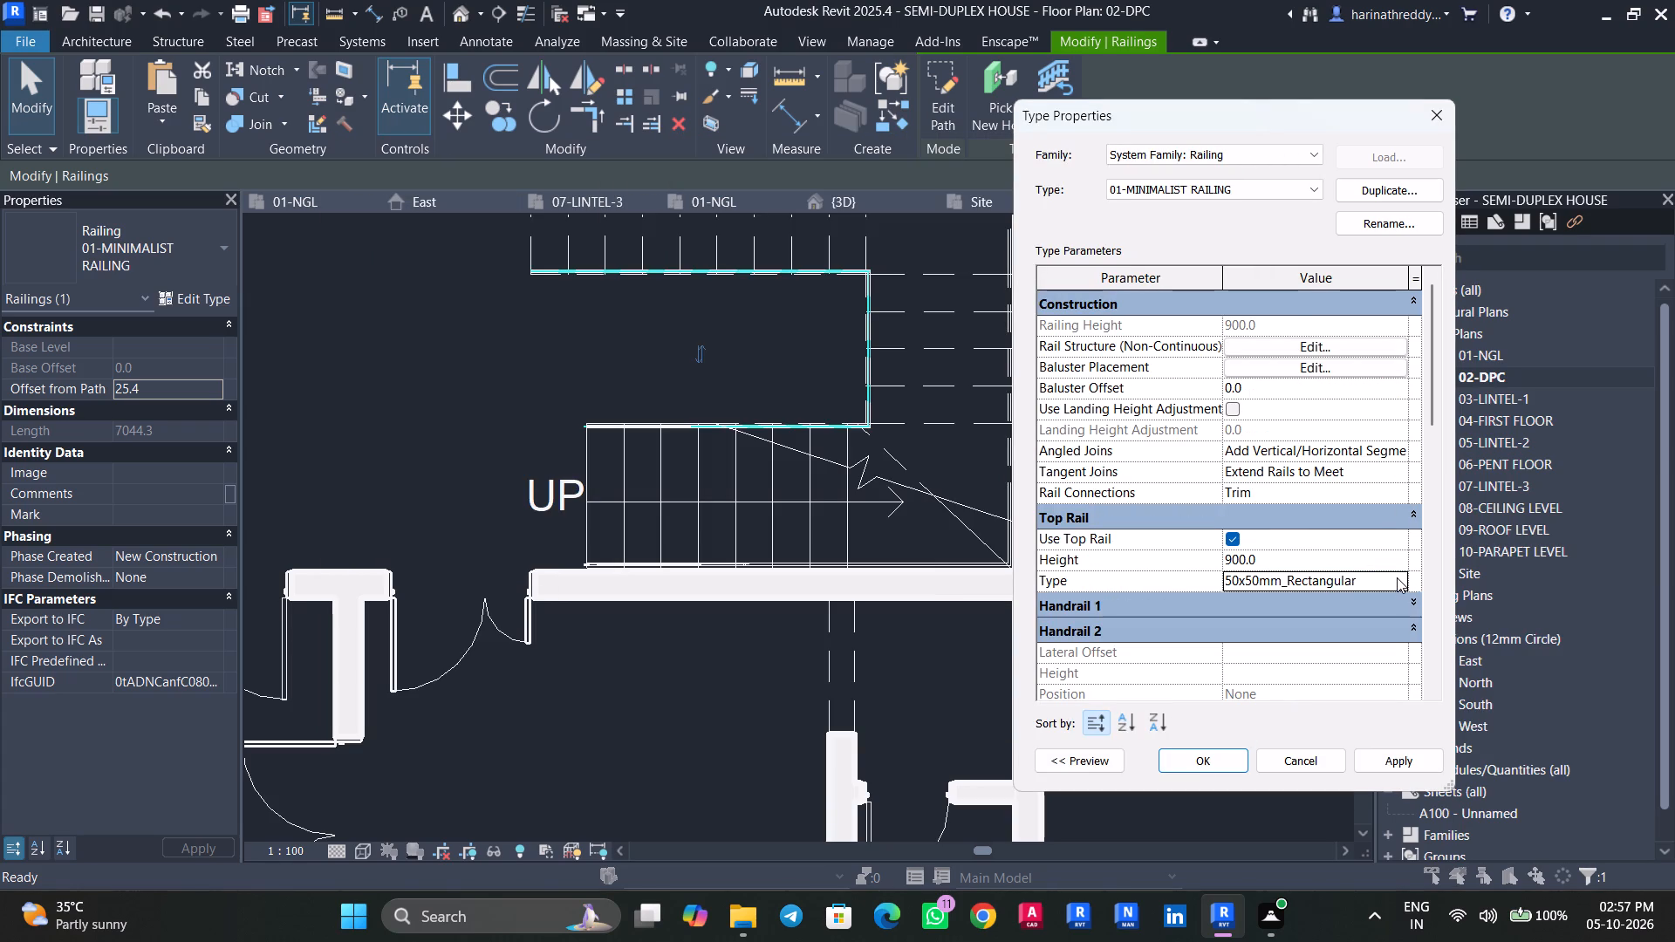
pyautogui.scroll(-2, 1334, 536)
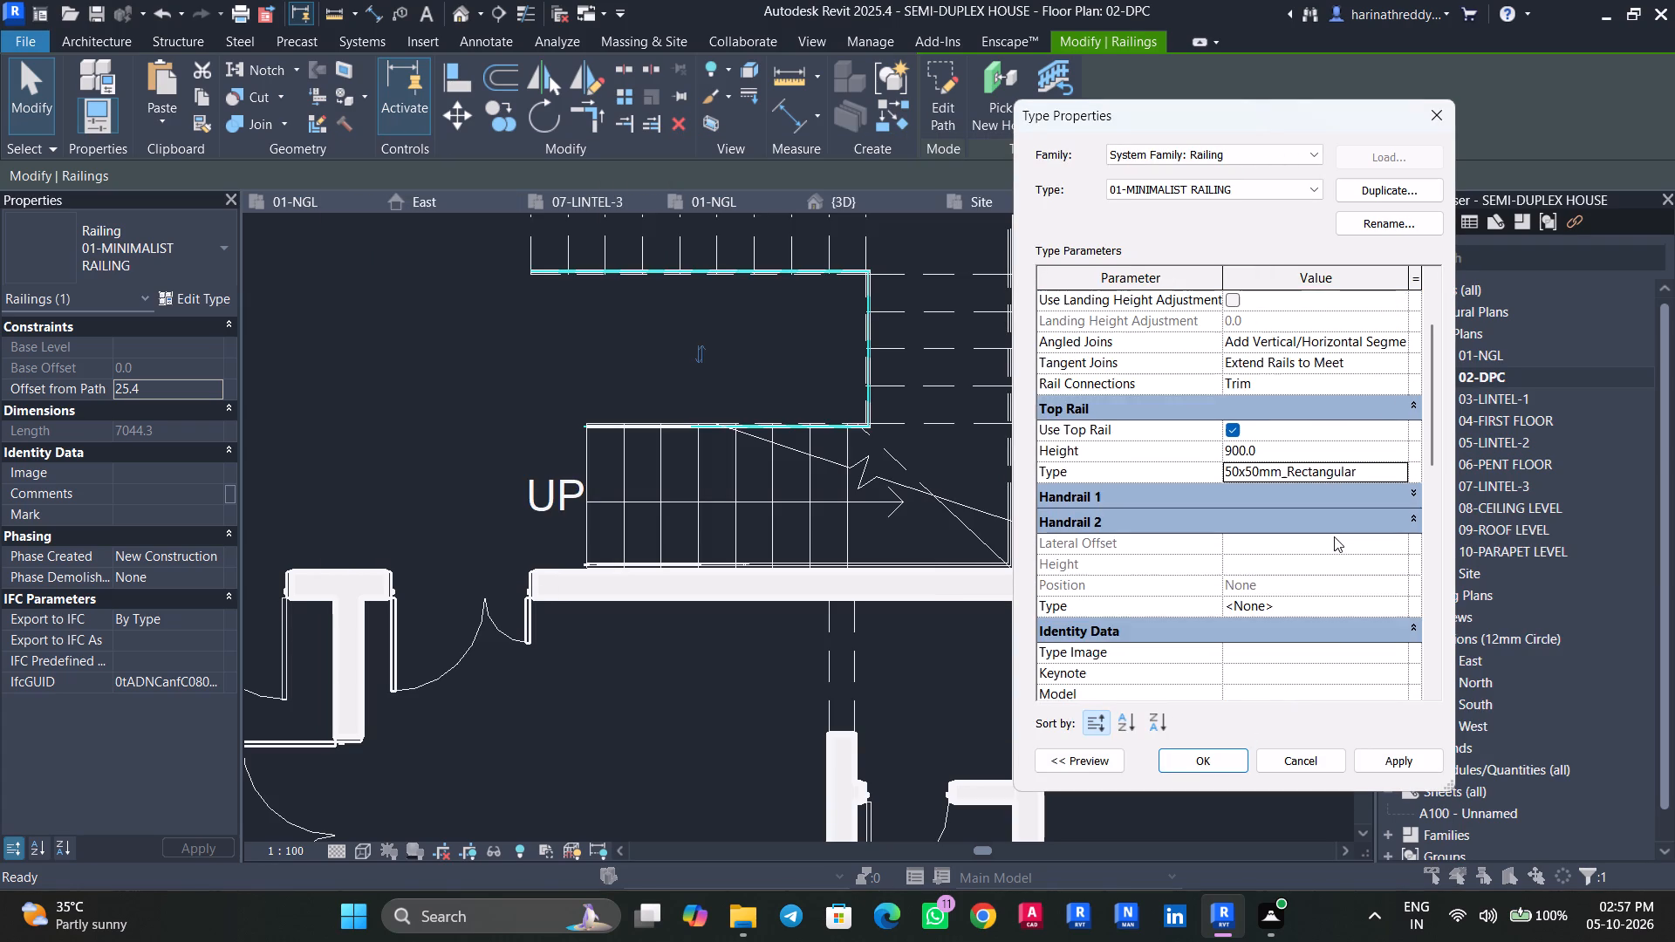
pyautogui.scroll(8, 1335, 570)
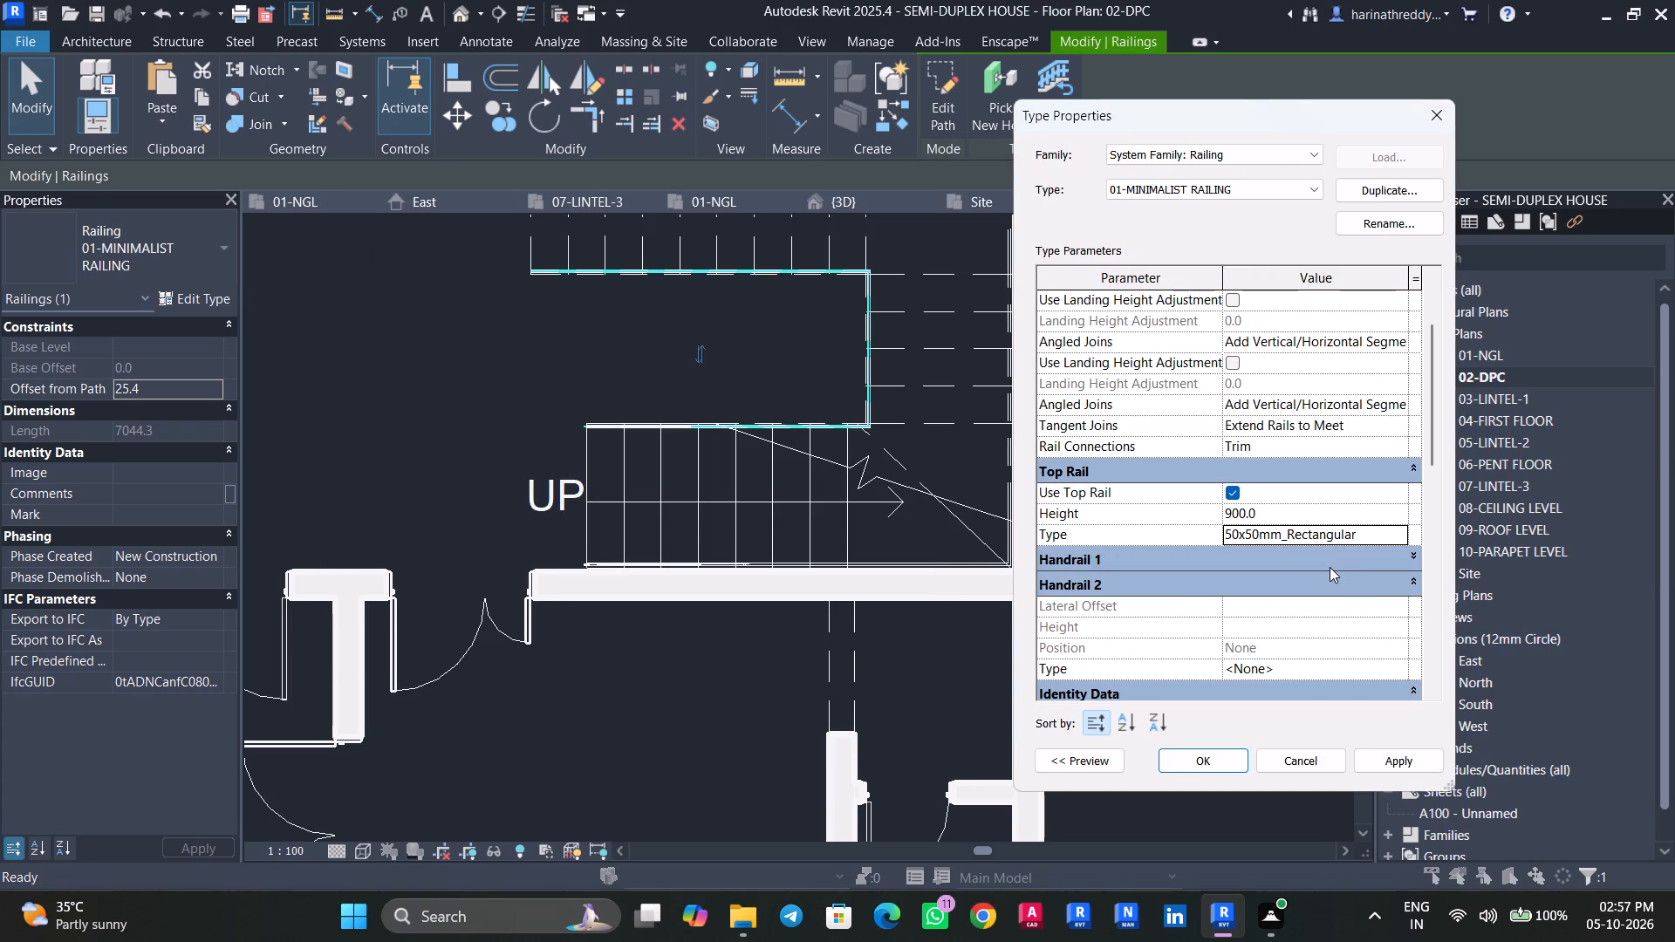
pyautogui.click(1409, 576)
pyautogui.click(1403, 578)
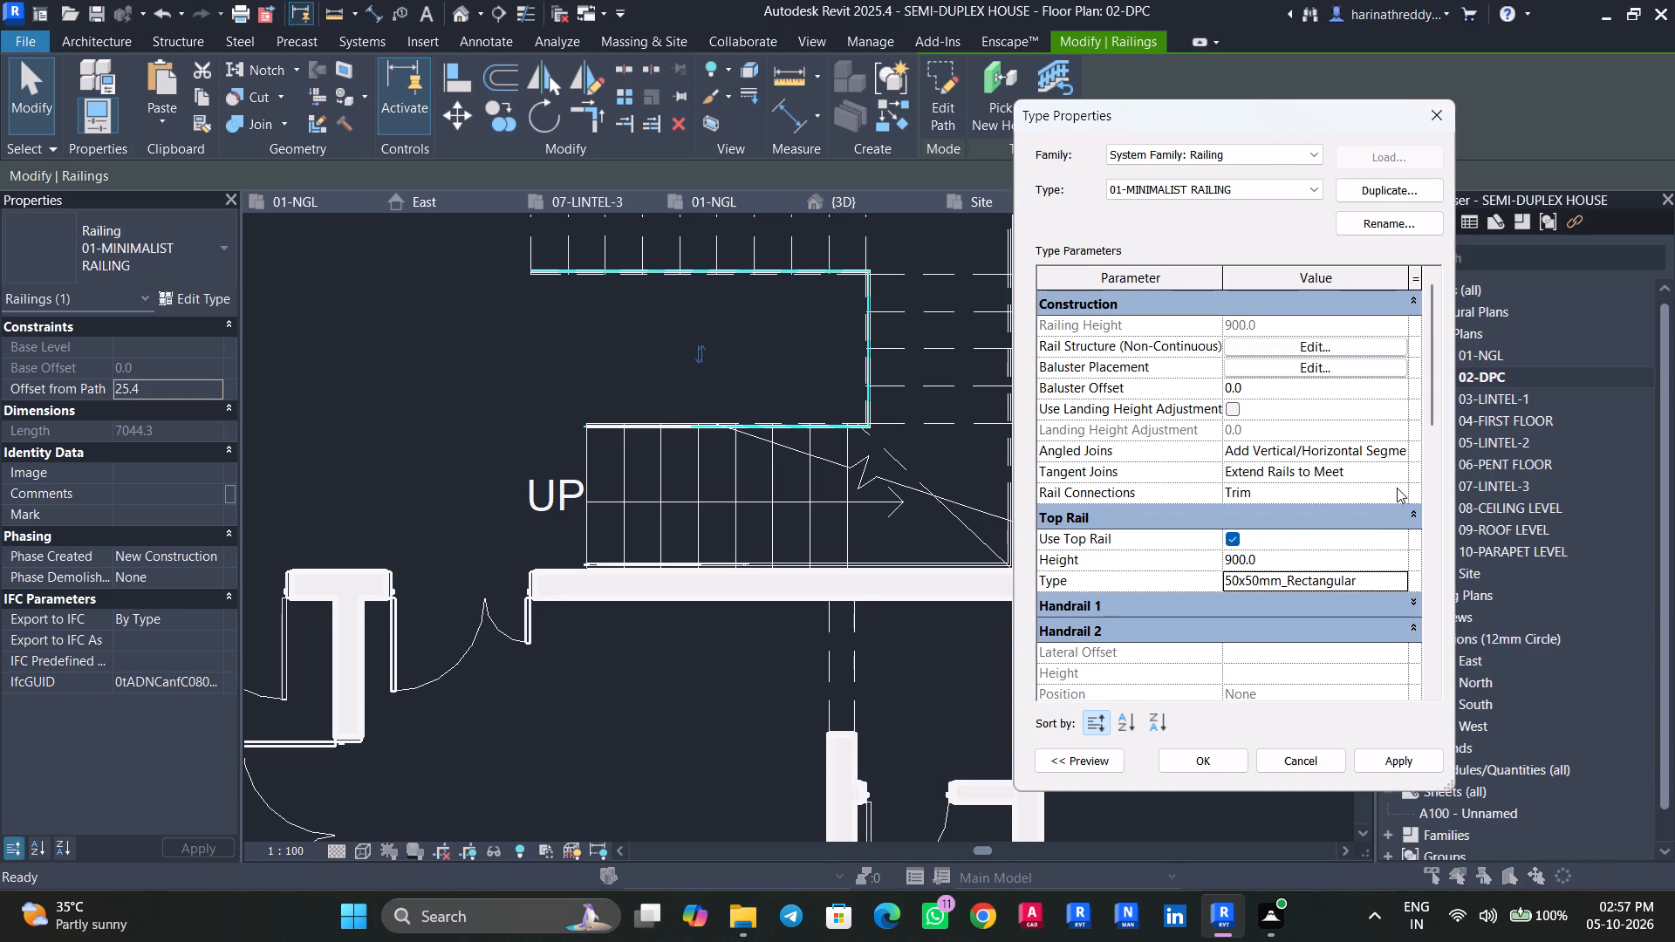
pyautogui.click(1404, 476)
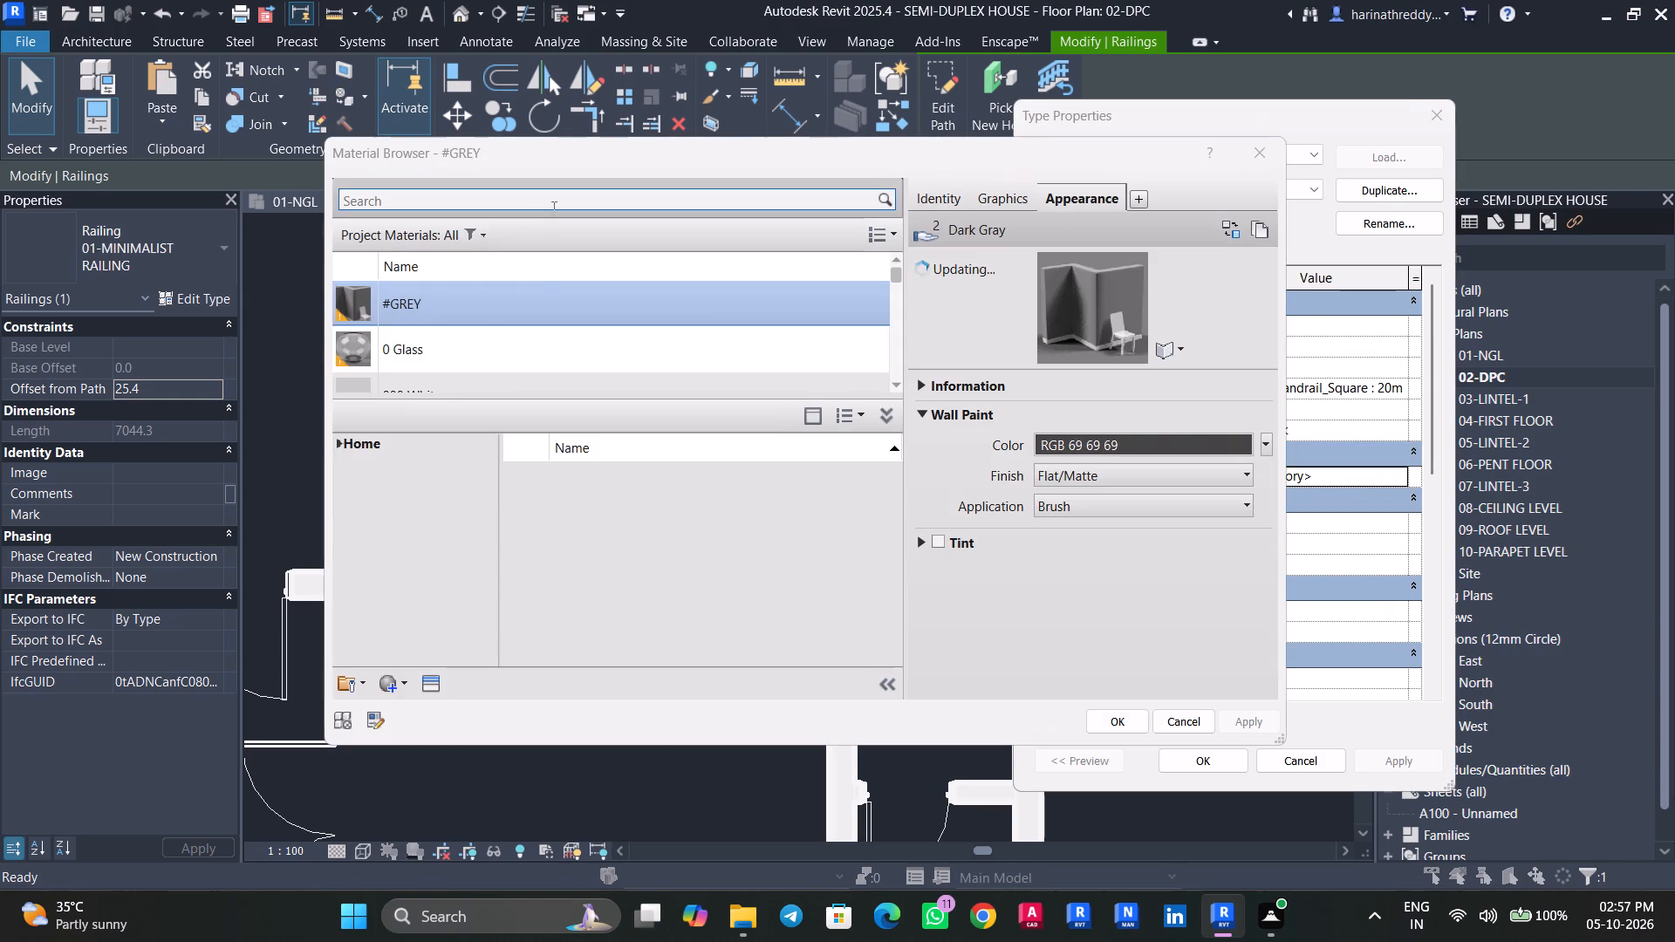
pyautogui.click(551, 202)
pyautogui.write('ALUMINIUM')
pyautogui.press('Return')
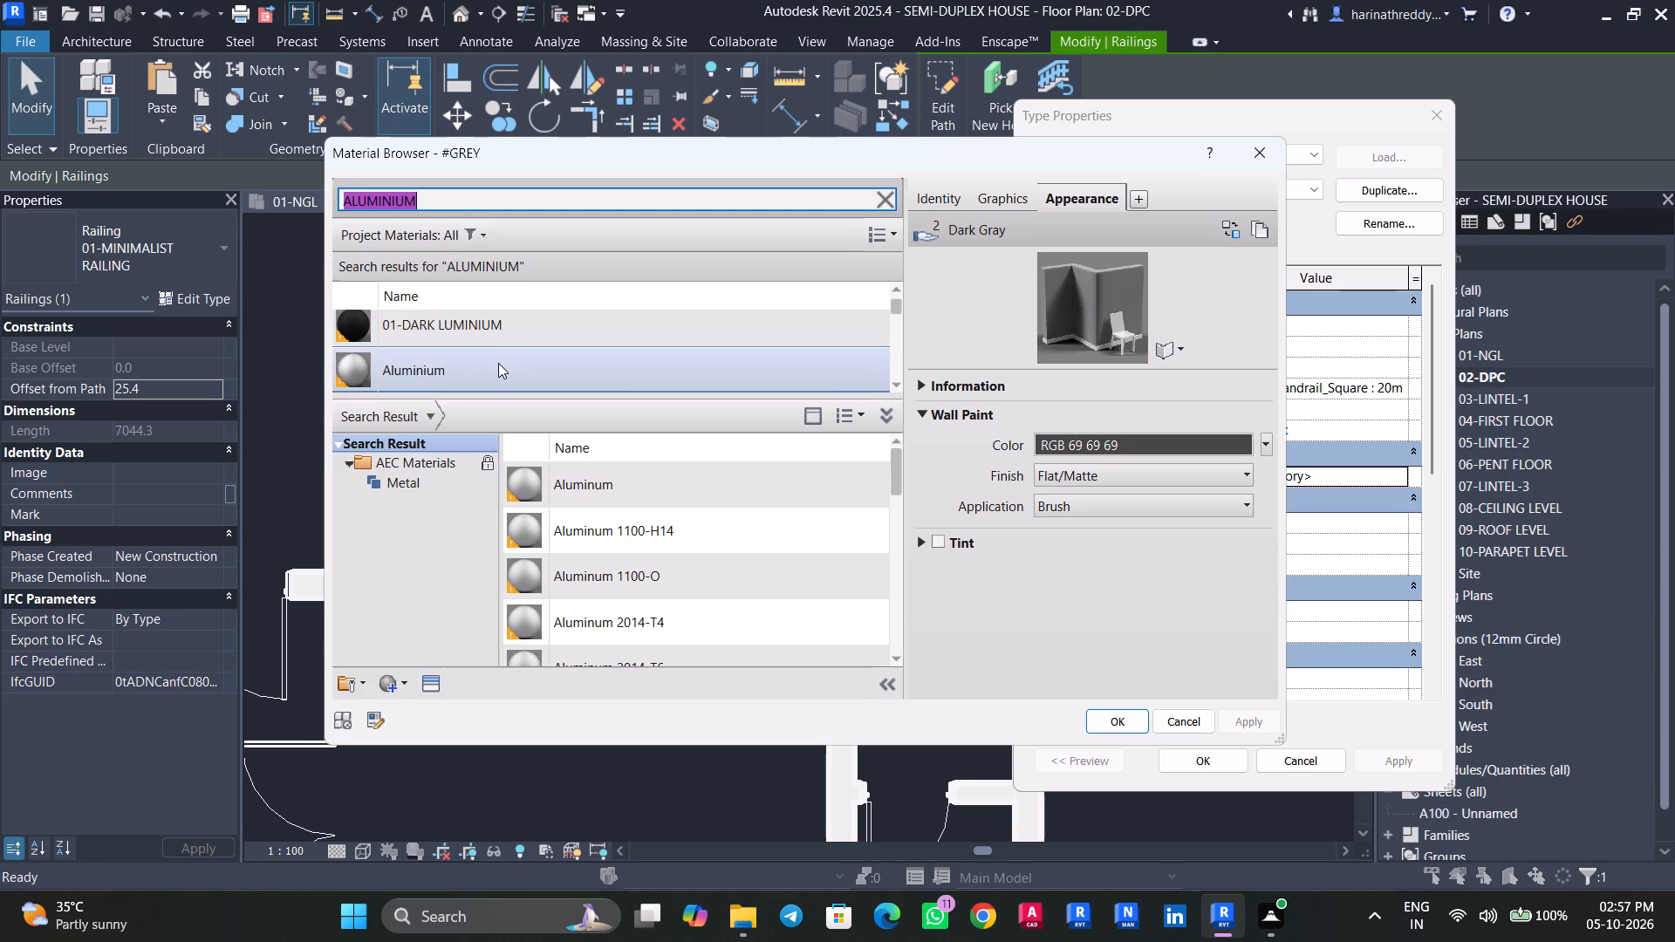
pyautogui.click(498, 363)
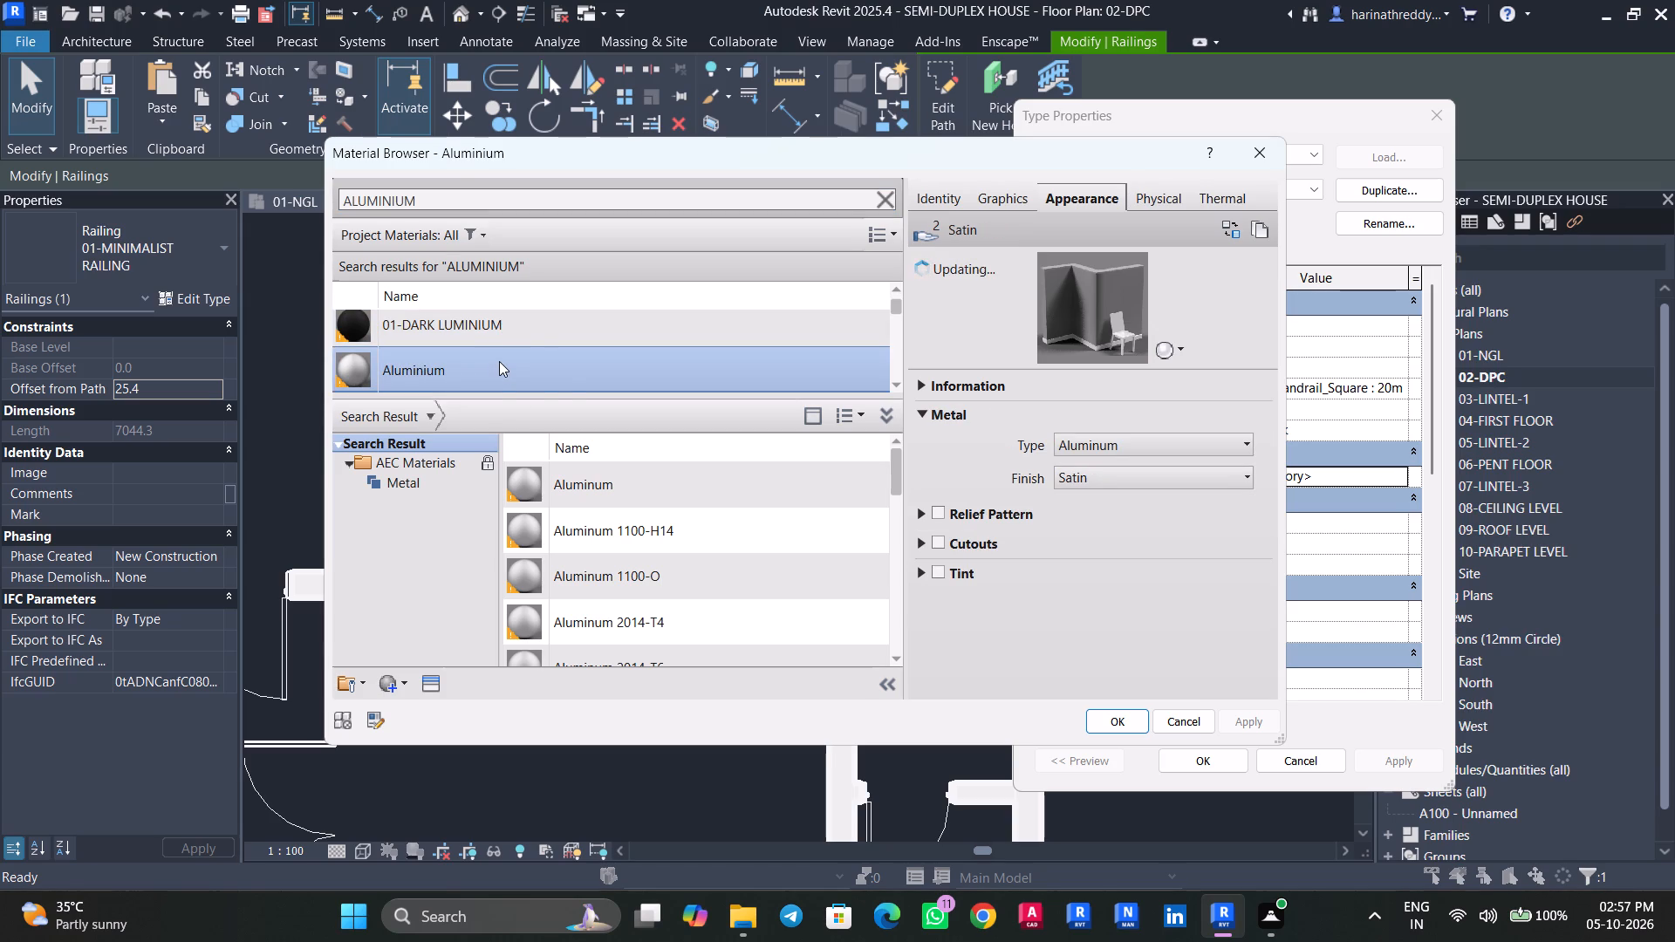
pyautogui.scroll(-9, 499, 361)
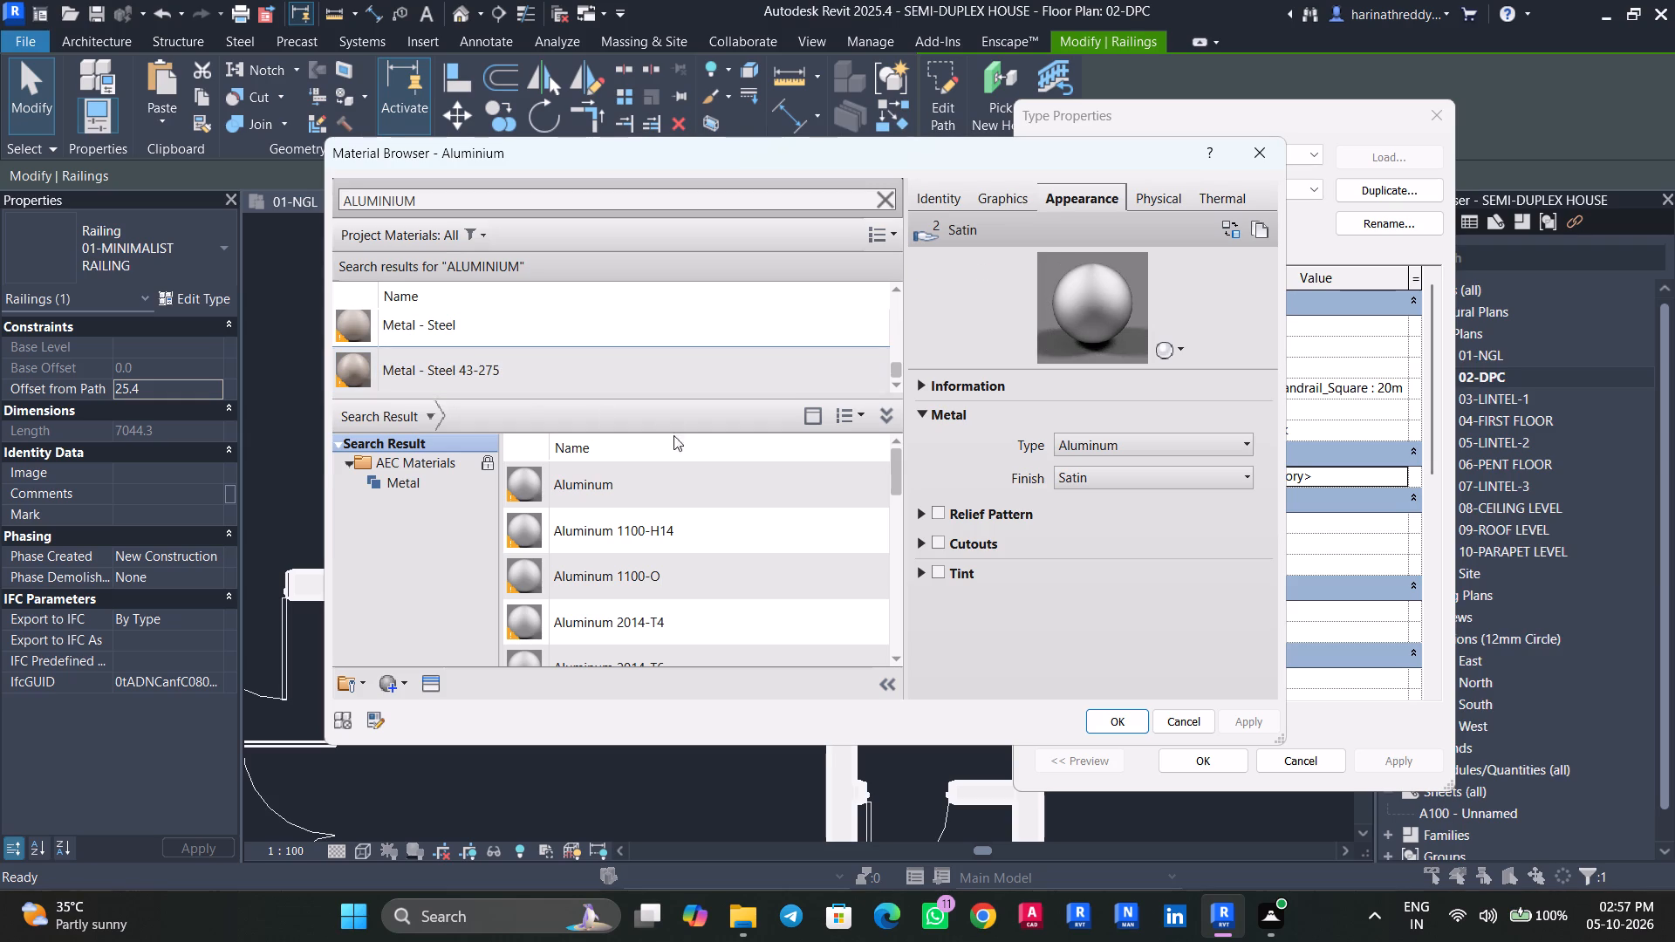
pyautogui.click(1117, 715)
pyautogui.click(1396, 761)
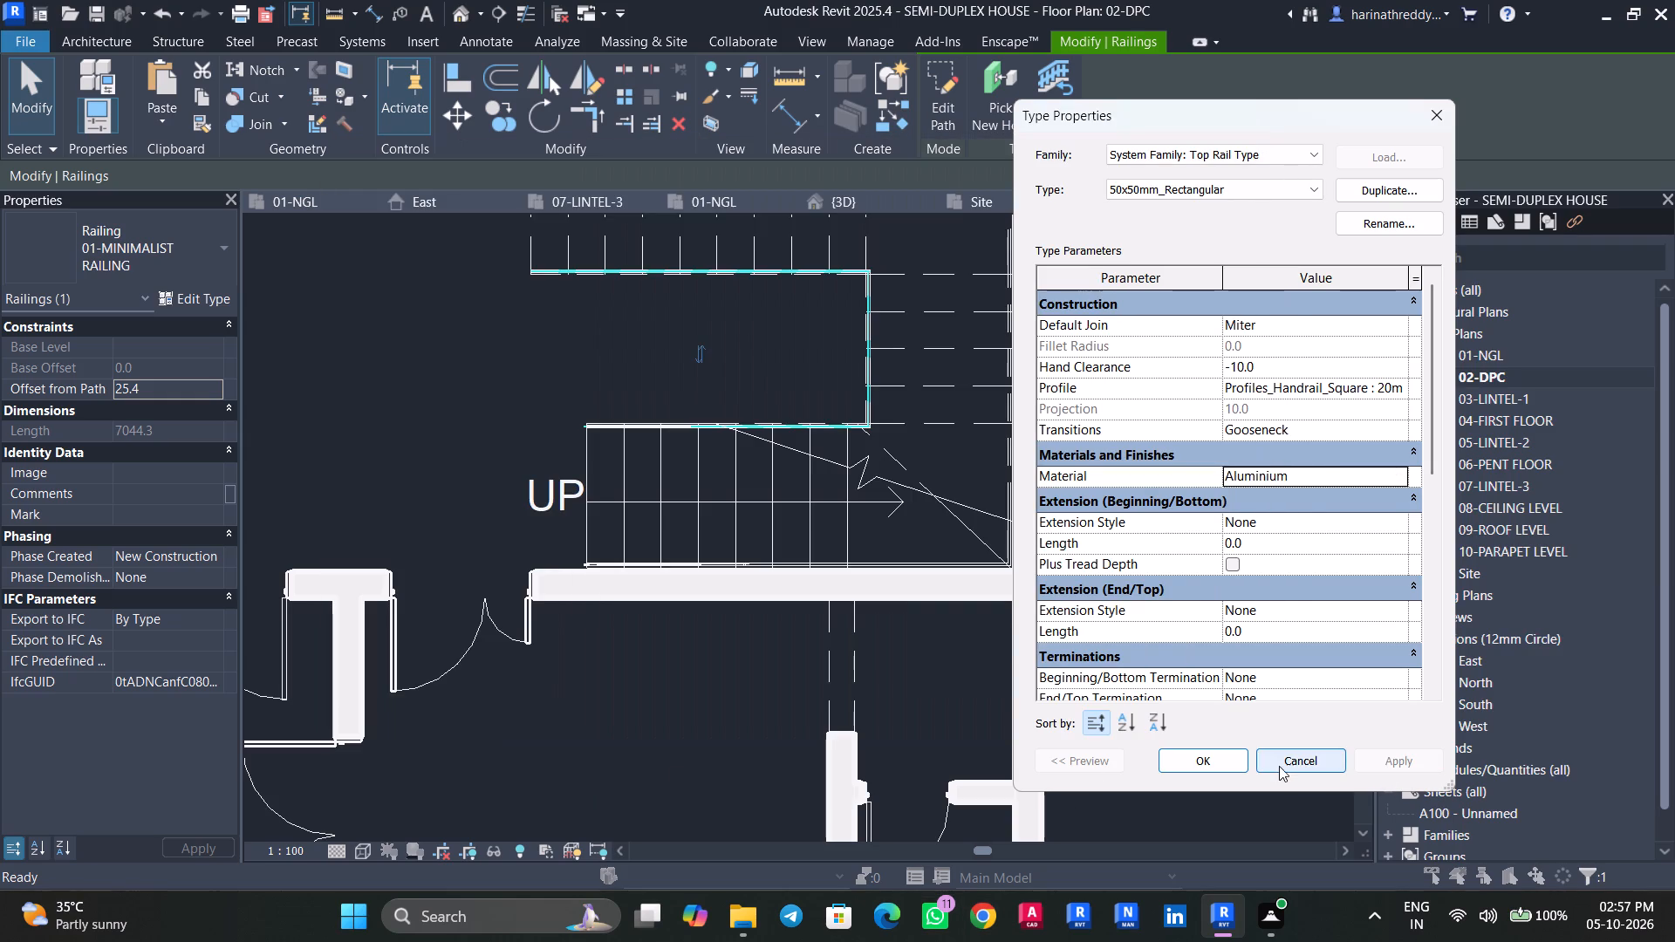
pyautogui.click(1214, 766)
pyautogui.click(1398, 754)
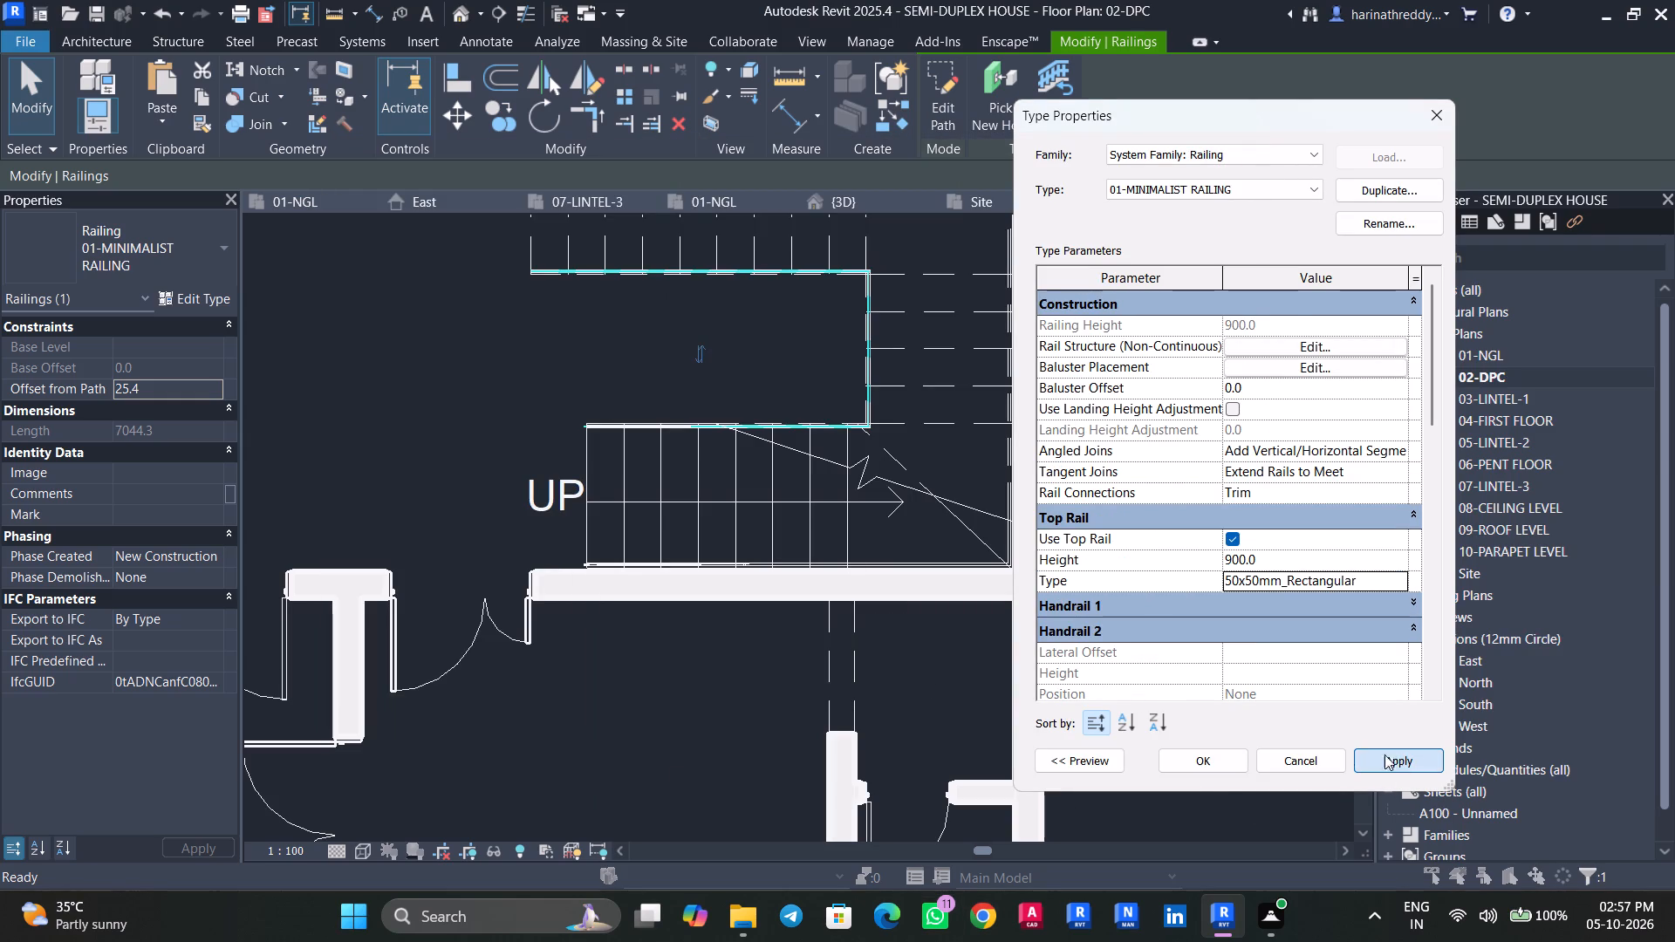
pyautogui.click(1320, 528)
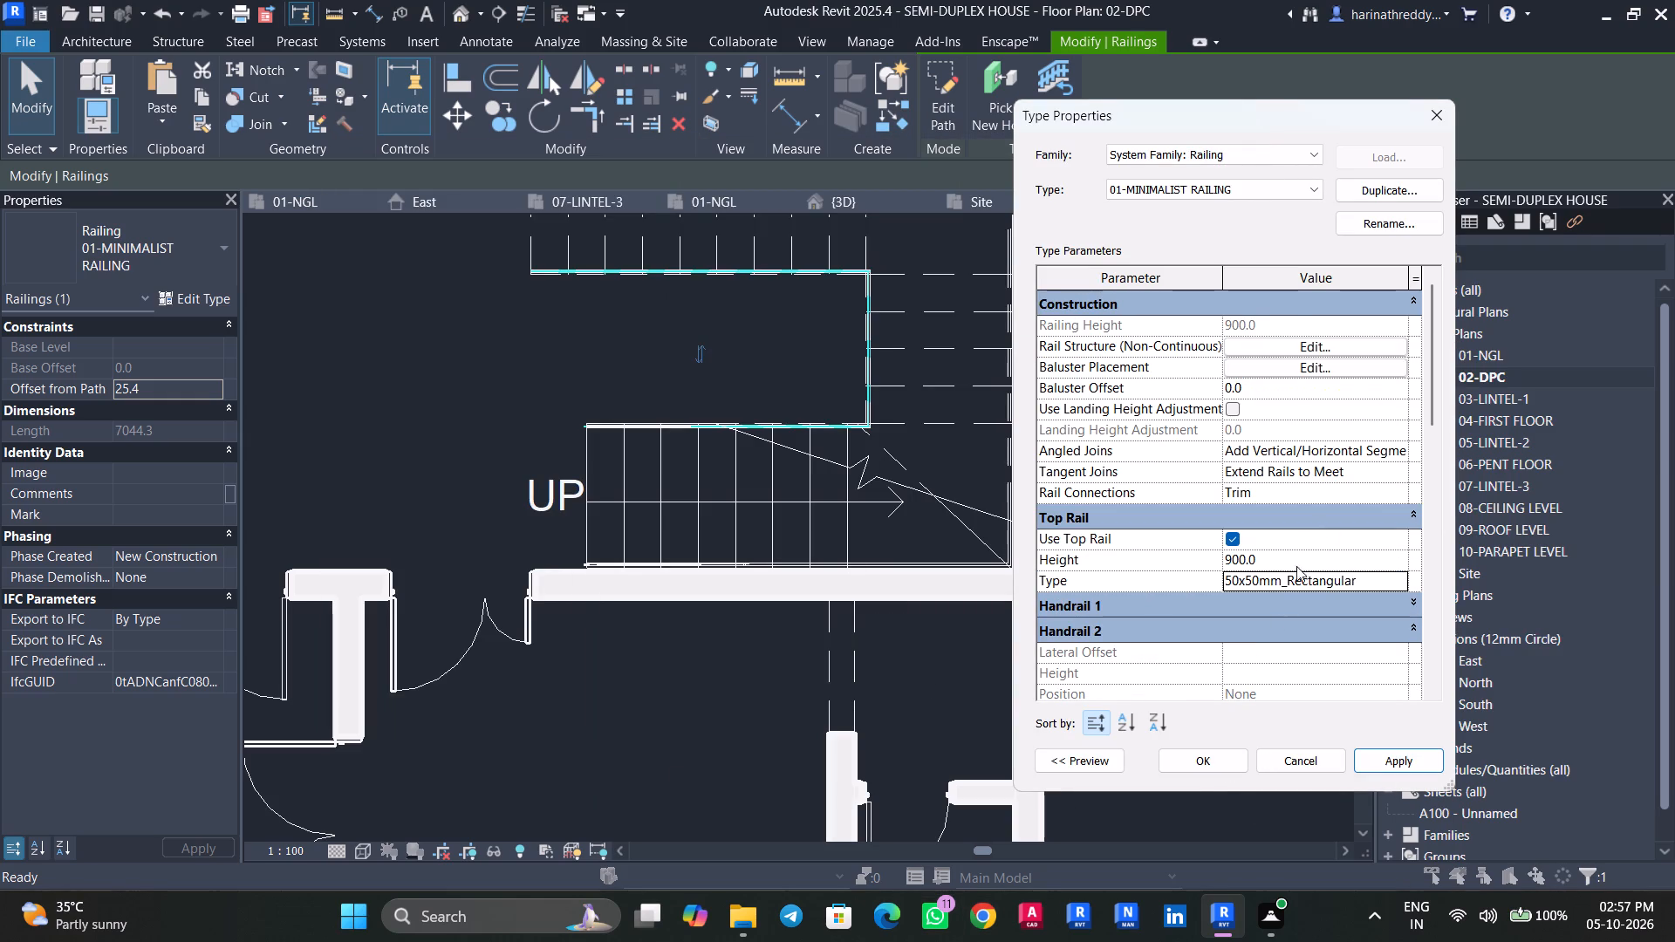
pyautogui.click(1186, 759)
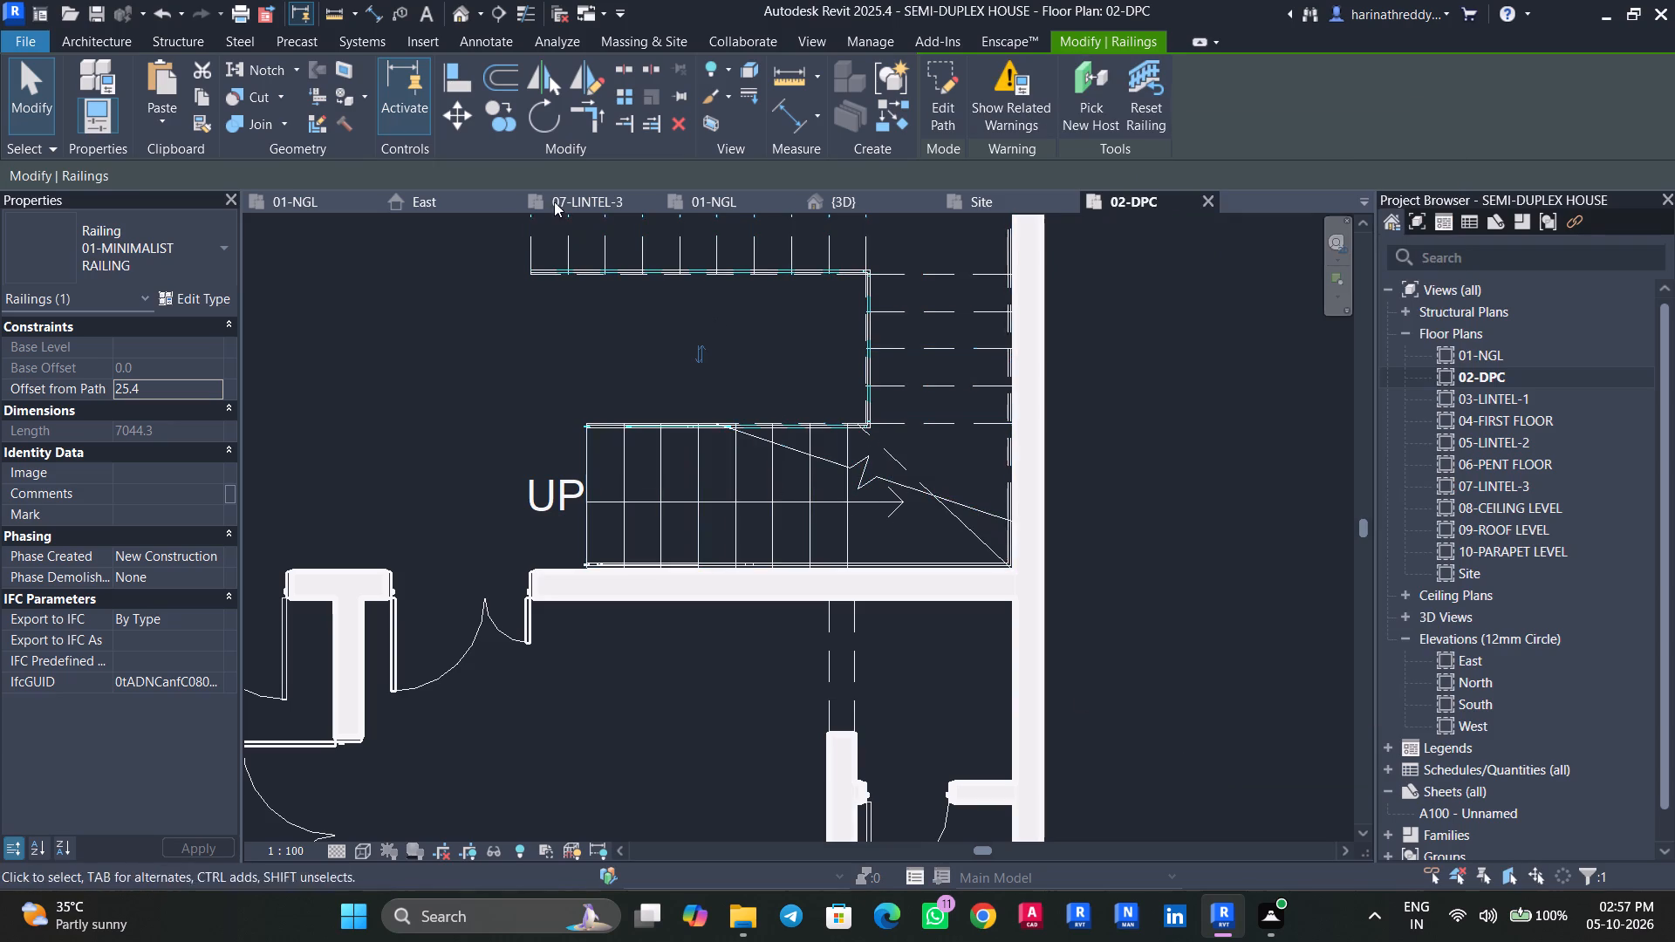
# Examine the restyled top rail and posts of the stair's wall-side and inner railings in 3D, especially at the wall corners.
pyautogui.click(459, 22)
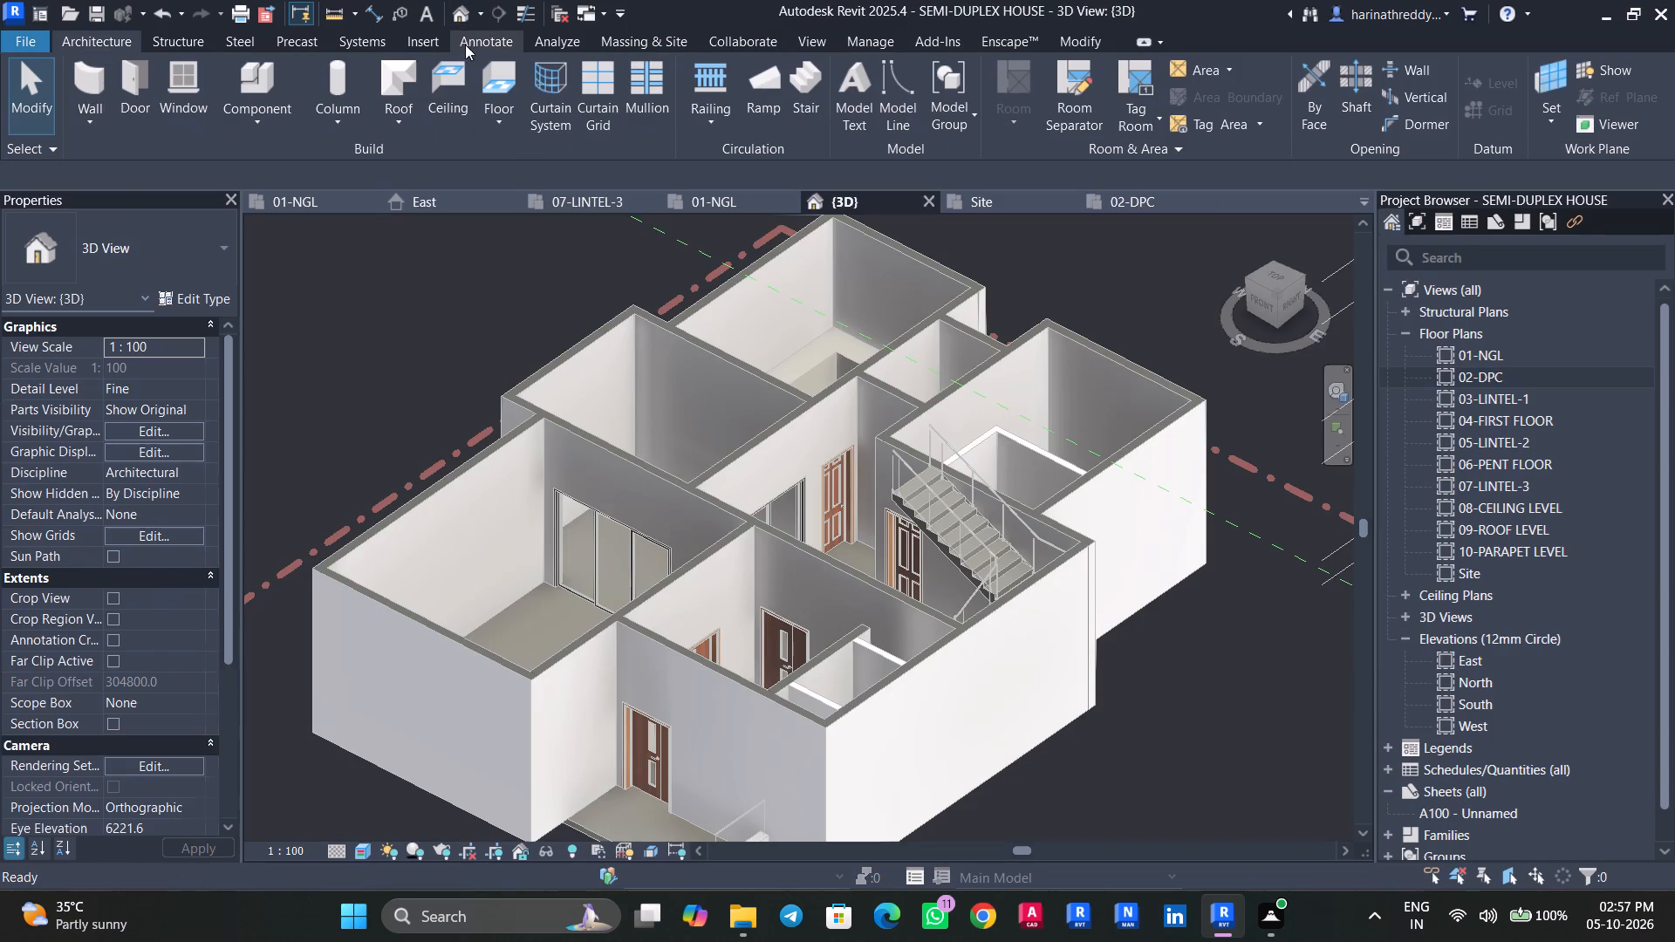
pyautogui.scroll(1, 961, 394)
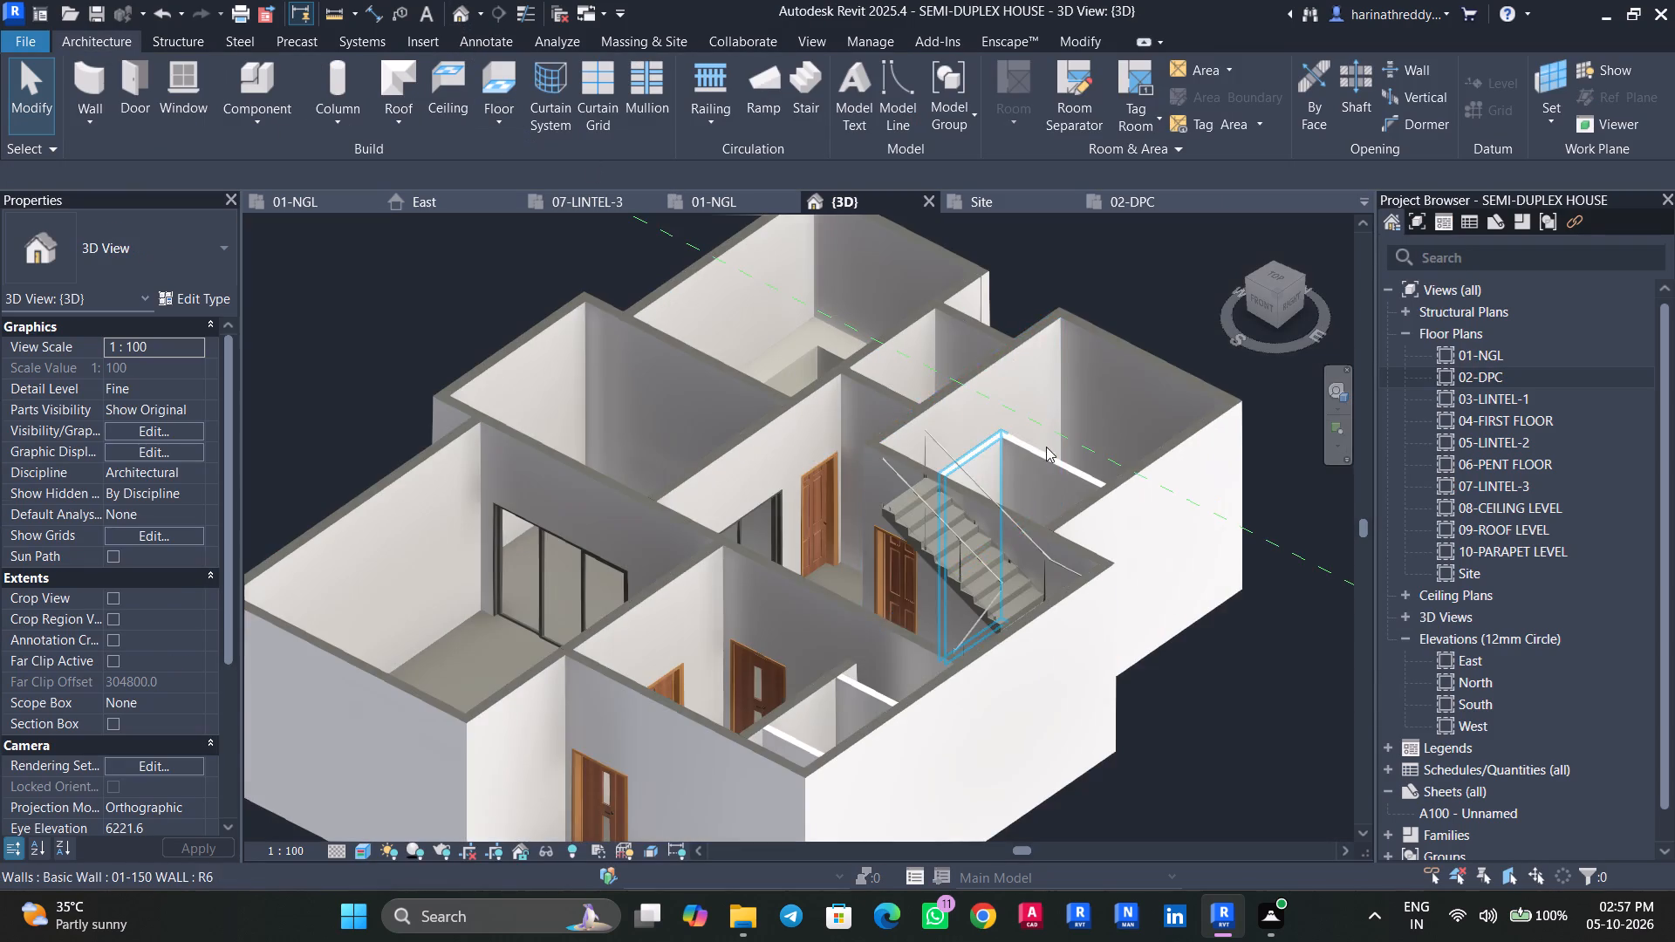
pyautogui.scroll(-4, 1244, 542)
pyautogui.keyDown('shift'); pyautogui.moveTo(1147, 798); pyautogui.dragTo(1459, 790, button='middle'); pyautogui.keyUp('shift')
pyautogui.scroll(14, 1032, 544)
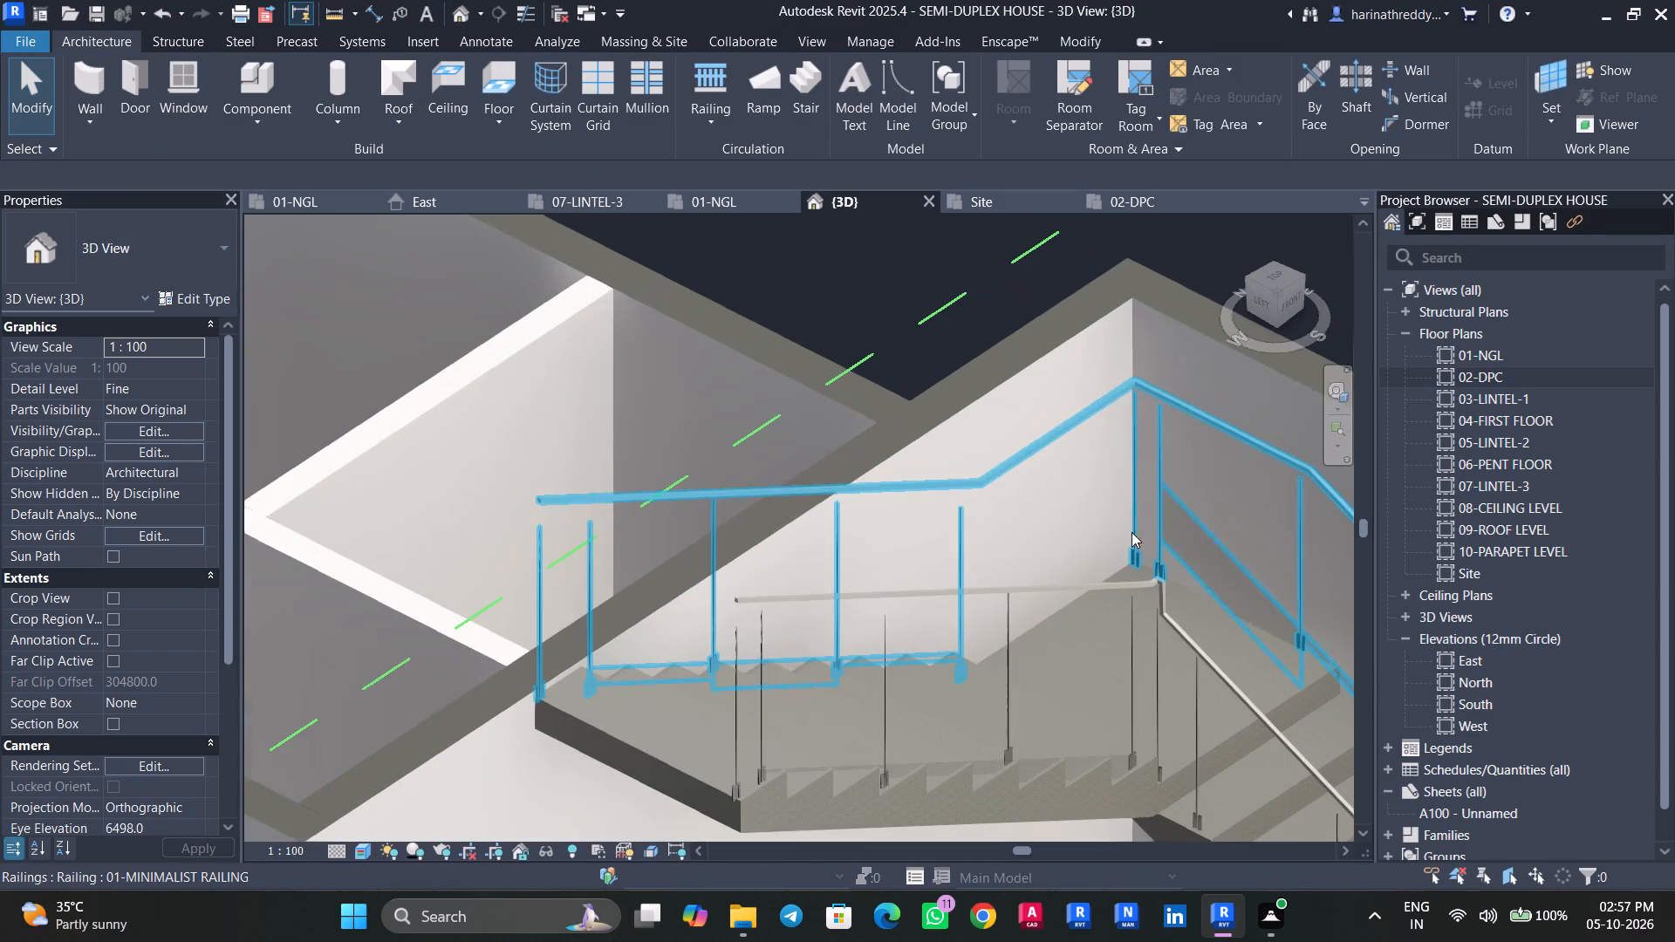
pyautogui.moveTo(1227, 536); pyautogui.dragTo(885, 462, button='middle')
pyautogui.press('Escape')
pyautogui.press('Escape')
pyautogui.click(918, 485)
pyautogui.press('Escape')
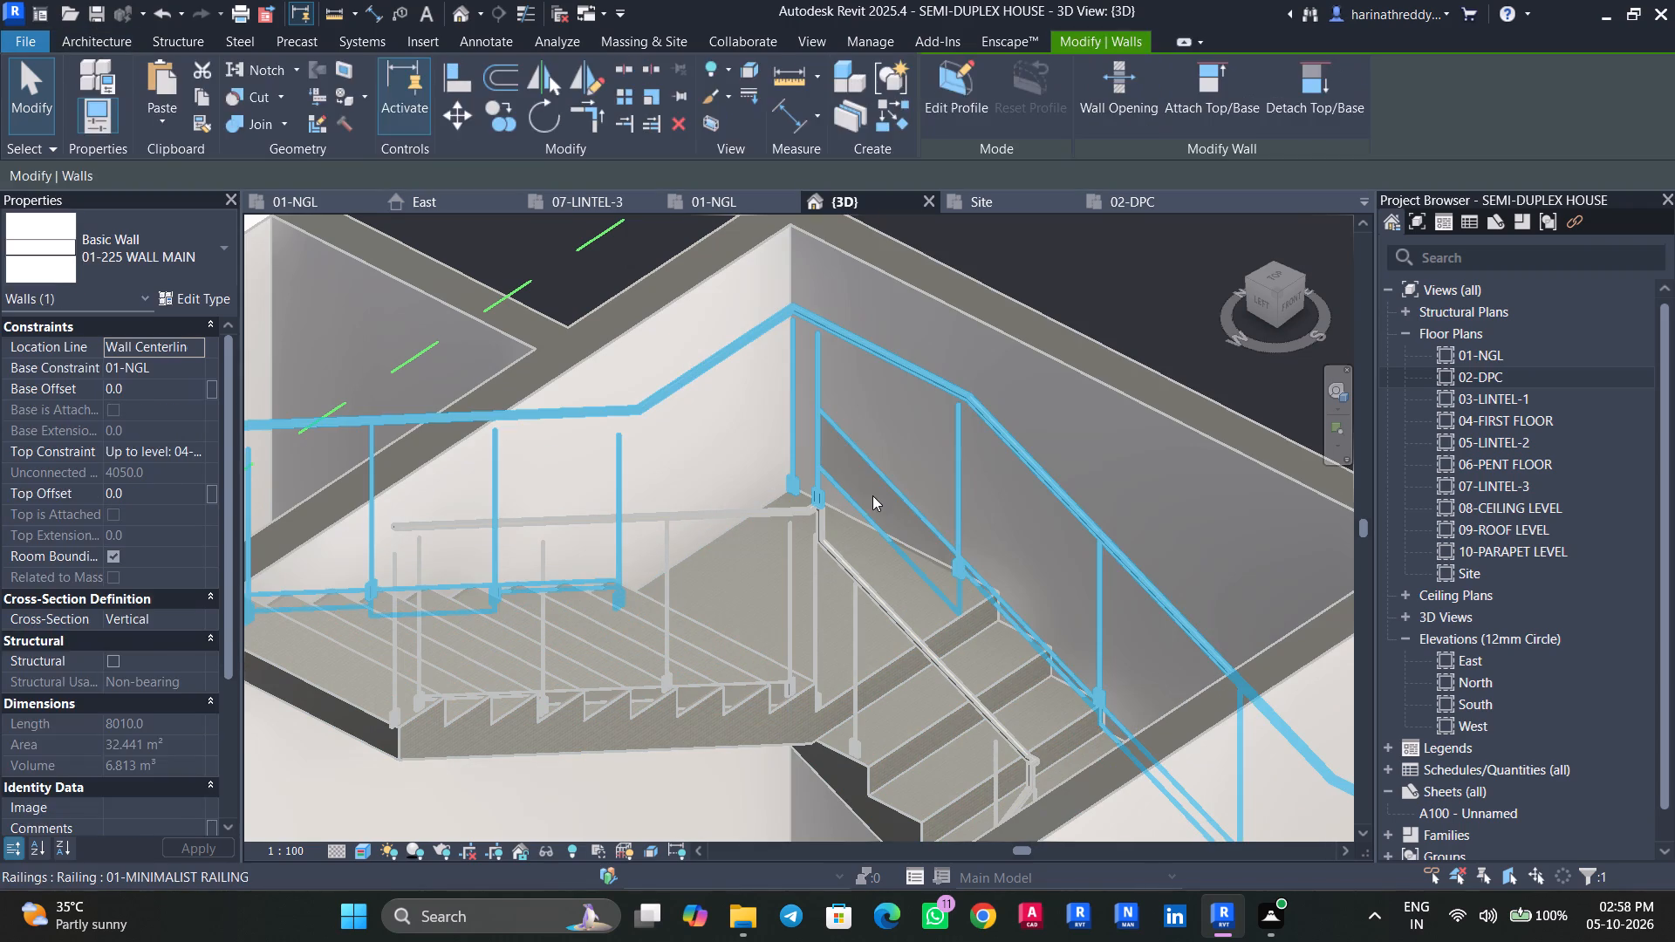
pyautogui.click(867, 499)
pyautogui.keyDown('shift'); pyautogui.moveTo(867, 500); pyautogui.dragTo(1043, 551, button='middle'); pyautogui.keyUp('shift')
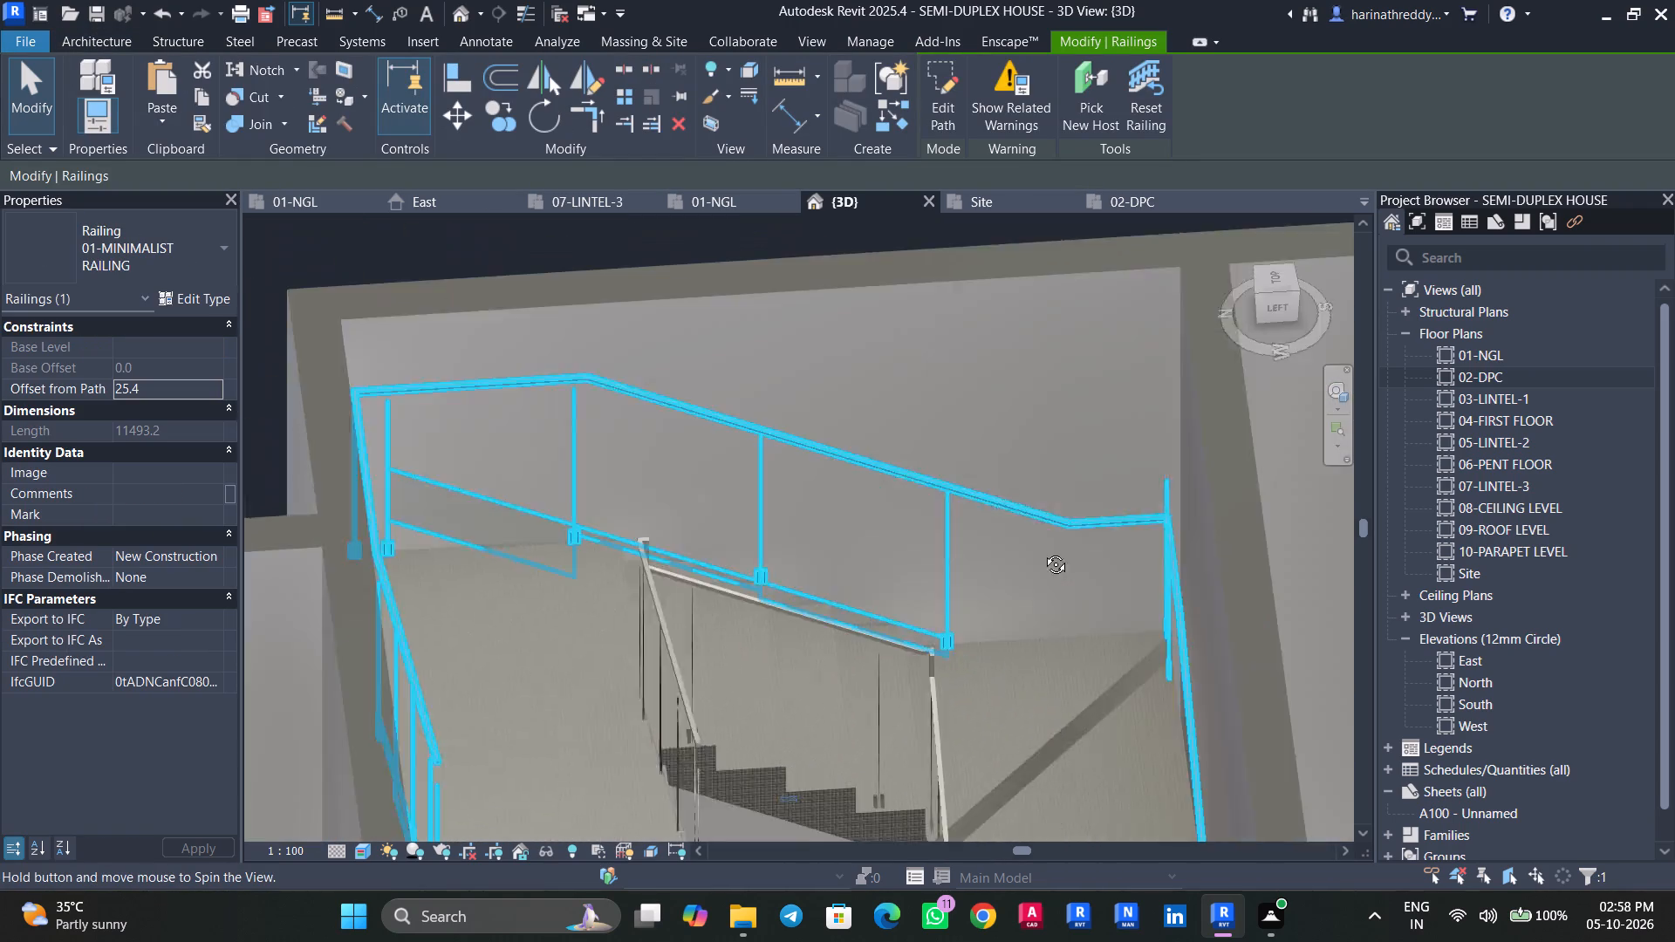
pyautogui.keyDown('shift'); pyautogui.moveTo(1043, 551); pyautogui.dragTo(1241, 570, button='middle'); pyautogui.keyUp('shift')
pyautogui.press('Escape')
pyautogui.press('Escape')
pyautogui.scroll(4, 551, 416)
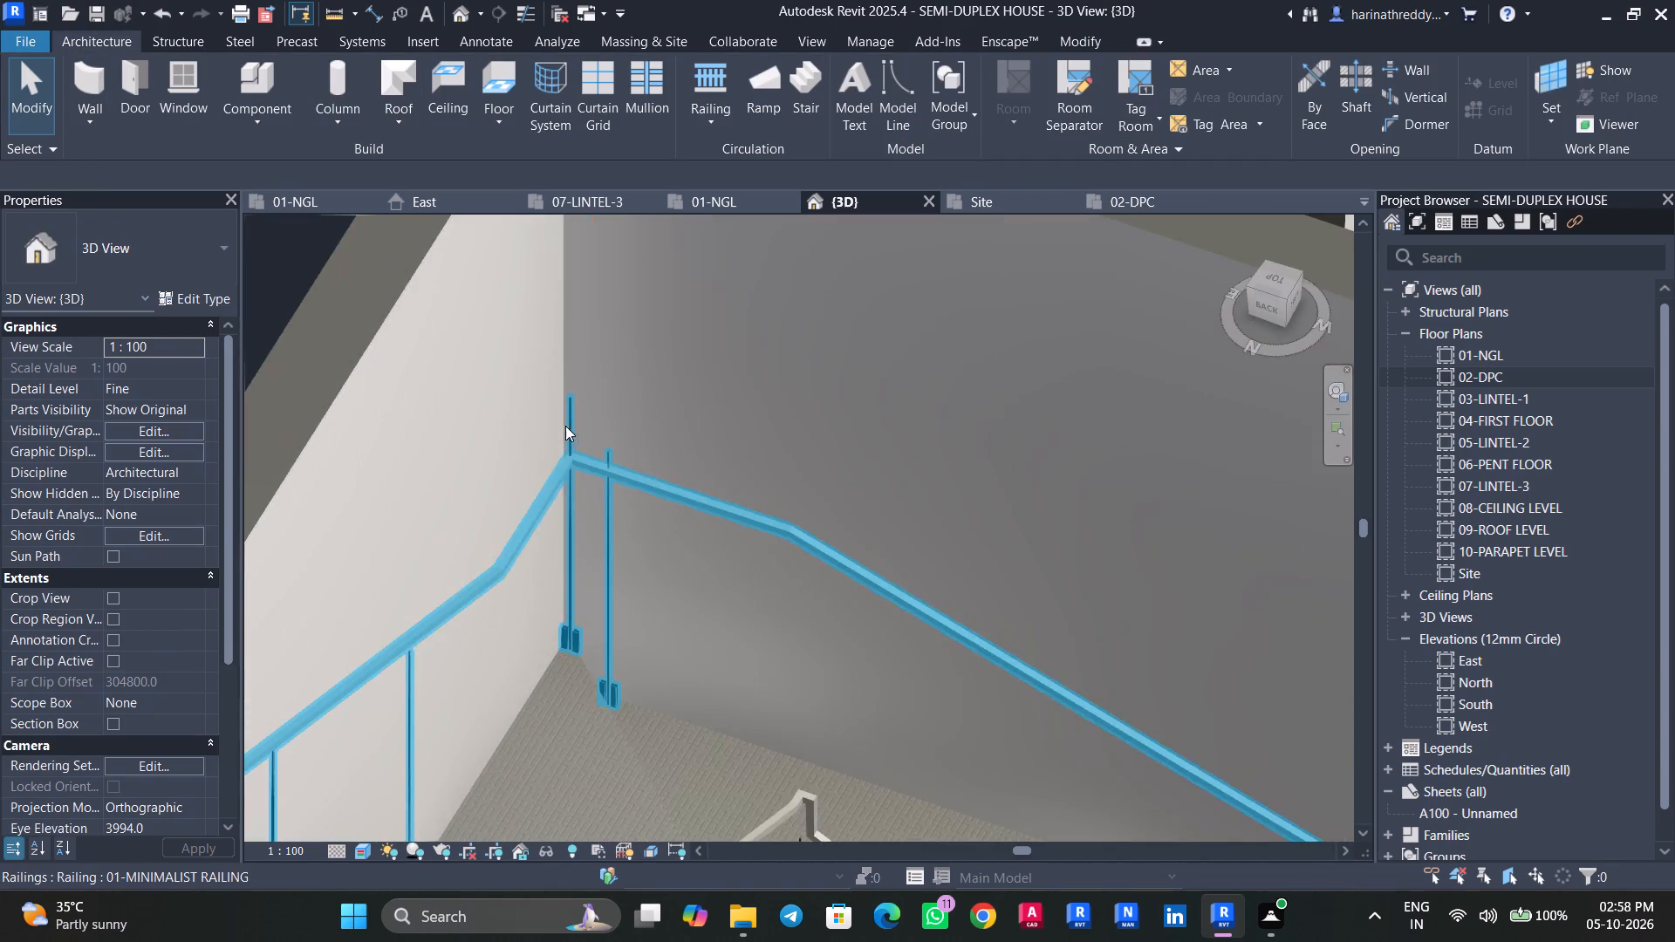
pyautogui.click(570, 433)
pyautogui.scroll(-9, 570, 433)
pyautogui.keyDown('shift'); pyautogui.moveTo(812, 600); pyautogui.dragTo(743, 643, button='middle'); pyautogui.keyUp('shift')
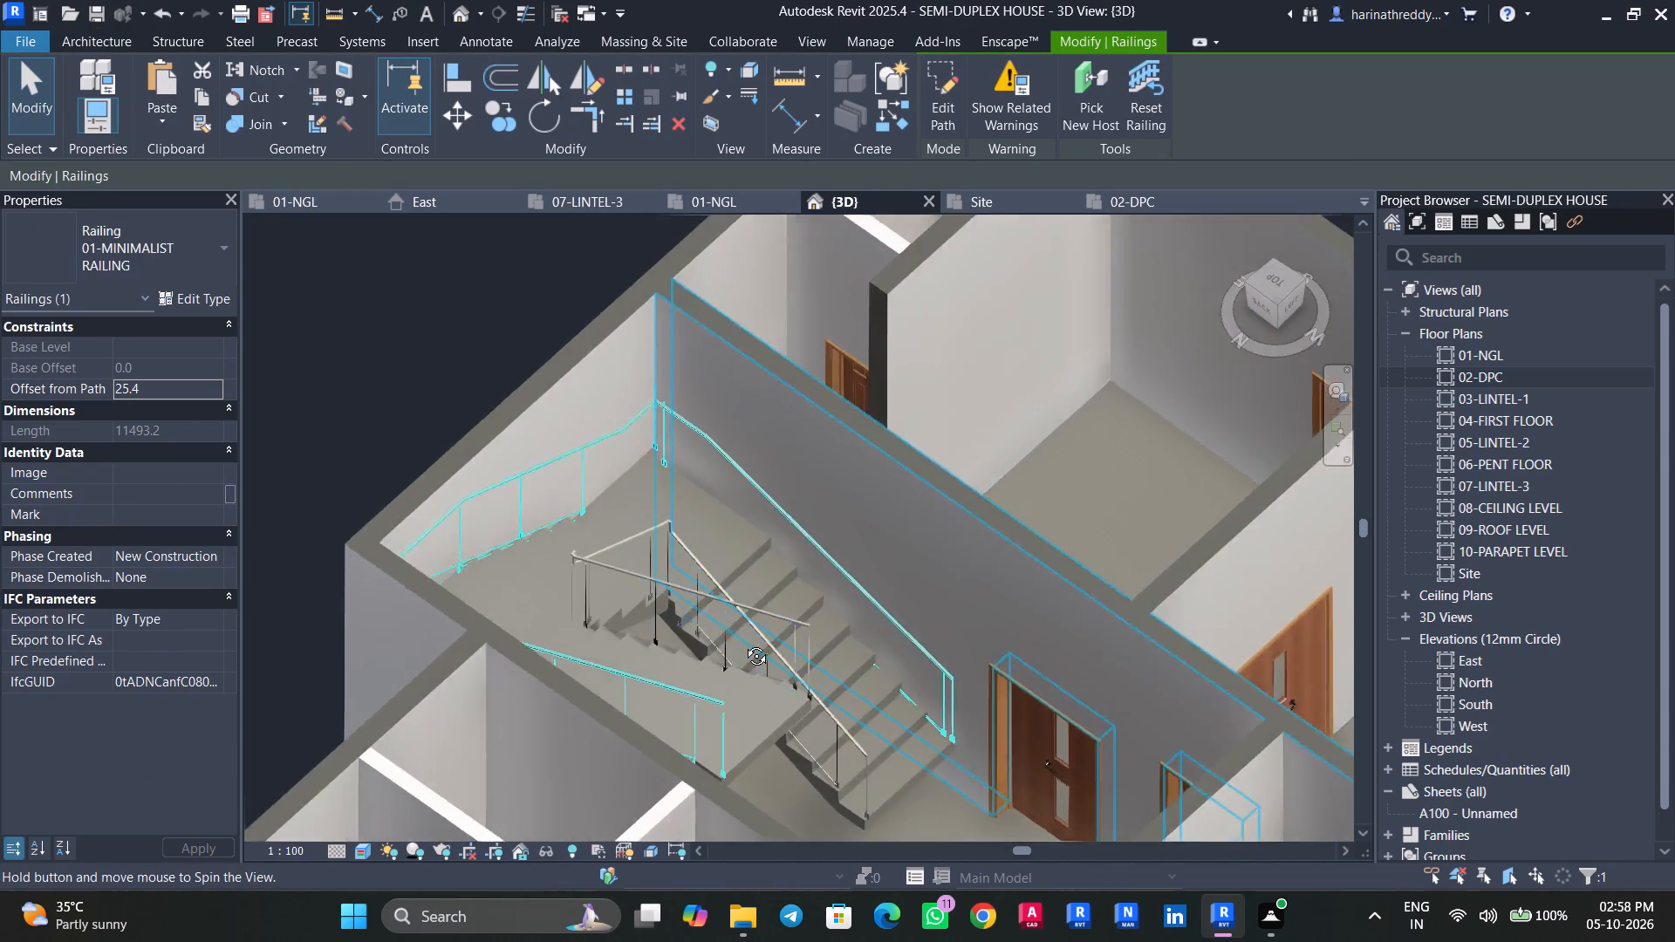
pyautogui.keyDown('shift'); pyautogui.moveTo(743, 643); pyautogui.dragTo(308, 613, button='middle'); pyautogui.keyUp('shift')
pyautogui.press('Escape')
pyautogui.press('Escape')
pyautogui.press('Escape')
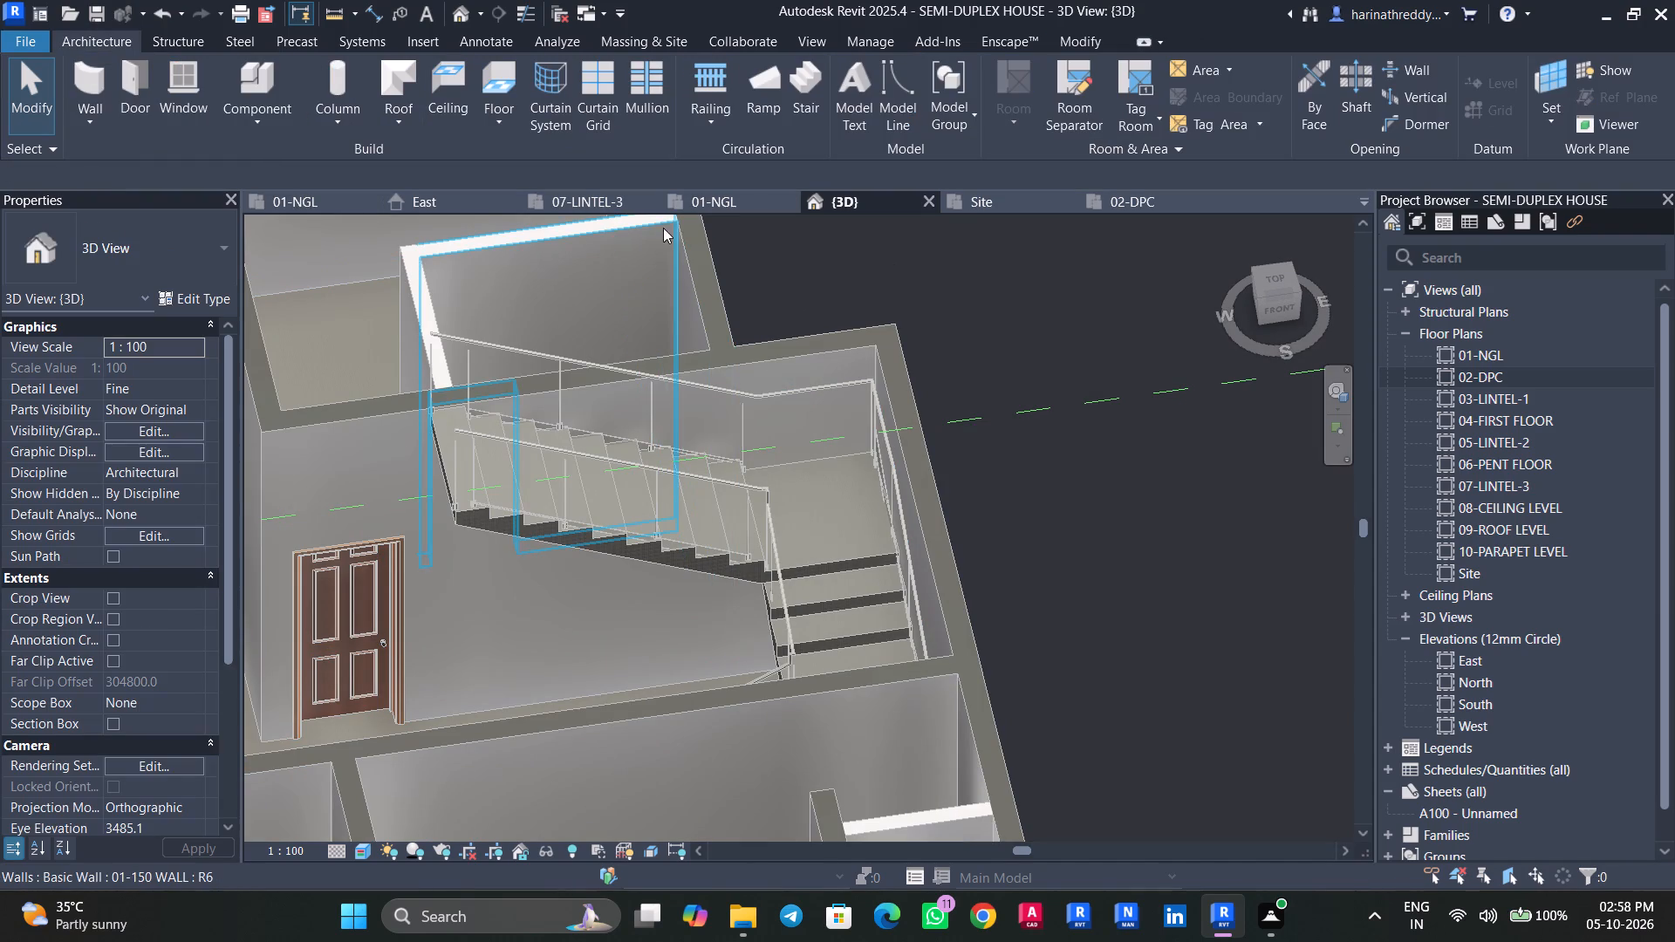
# On the 02-DPC plan, delete the stair railing that runs along the walls.
pyautogui.doubleClick(1453, 381)
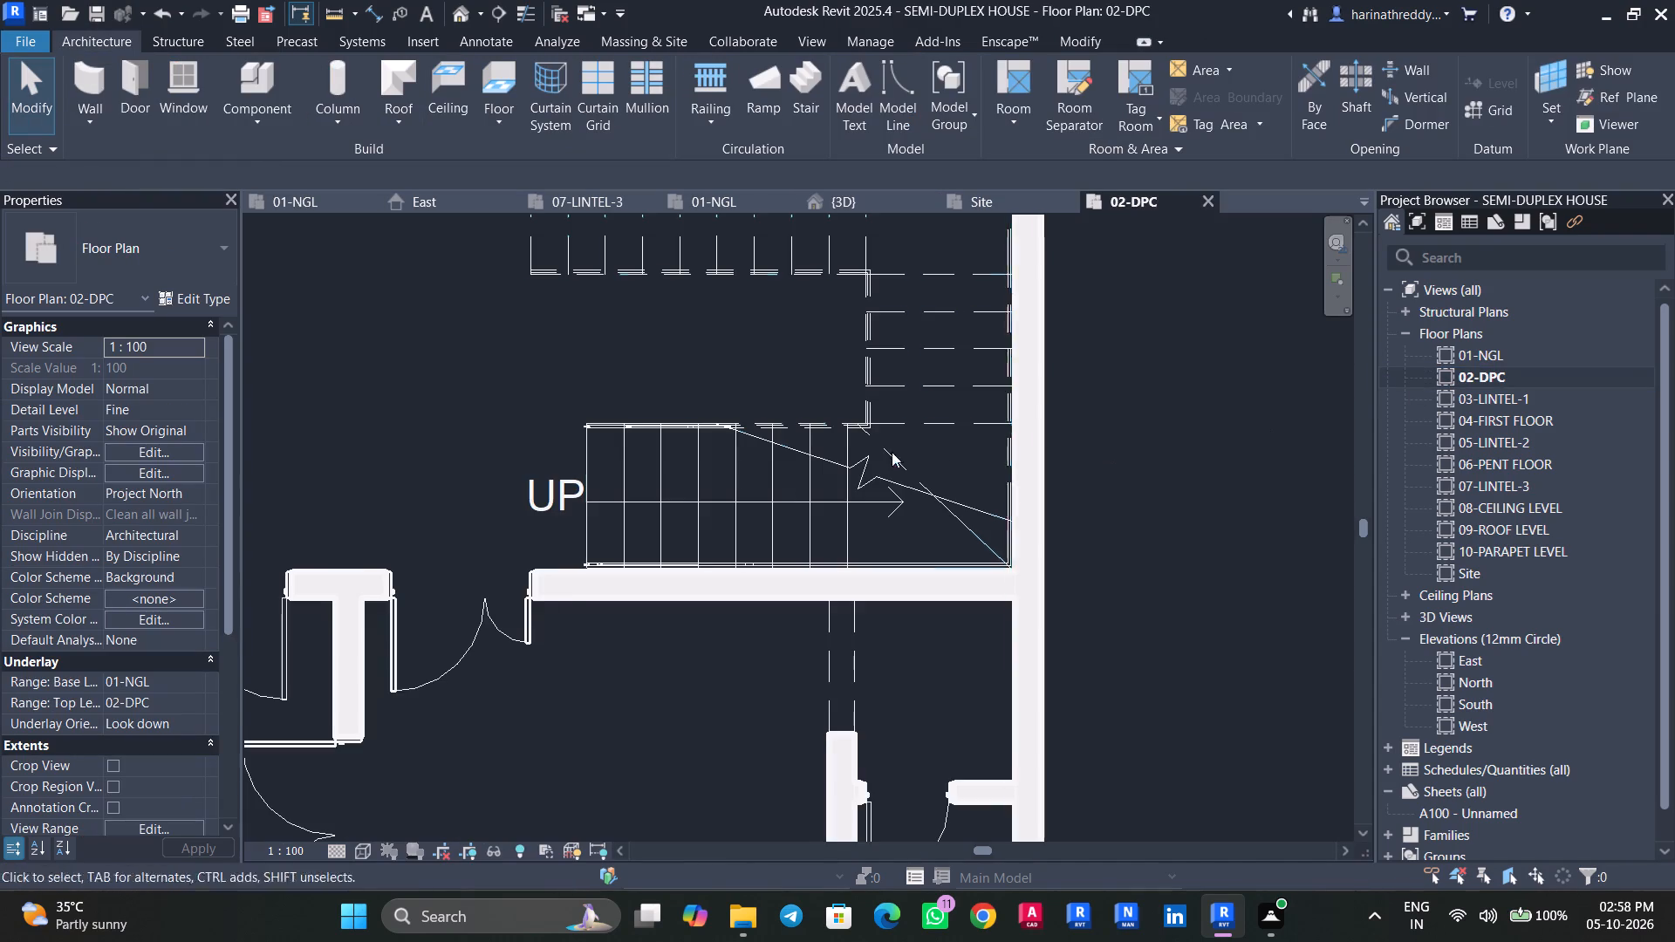
pyautogui.scroll(-2, 876, 452)
pyautogui.scroll(1, 876, 452)
pyautogui.scroll(-1, 876, 452)
pyautogui.scroll(2, 801, 427)
pyautogui.scroll(-1, 801, 427)
pyautogui.scroll(1, 801, 427)
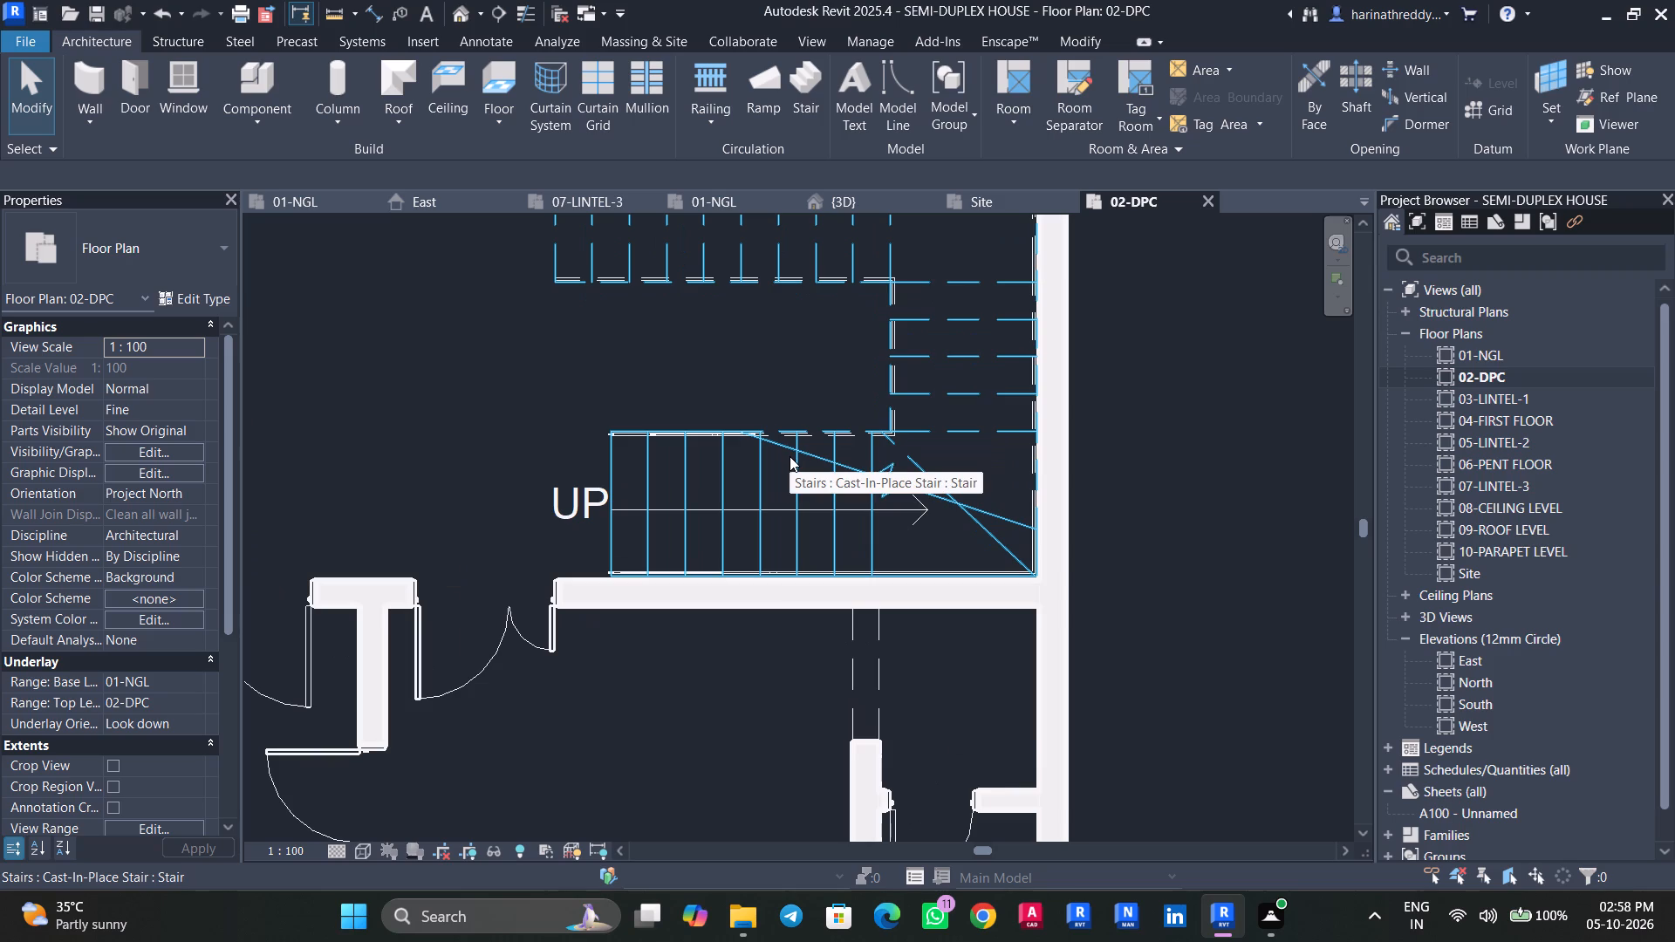
pyautogui.moveTo(740, 390); pyautogui.dragTo(767, 635, button='middle')
pyautogui.scroll(-1, 759, 664)
pyautogui.click(701, 420)
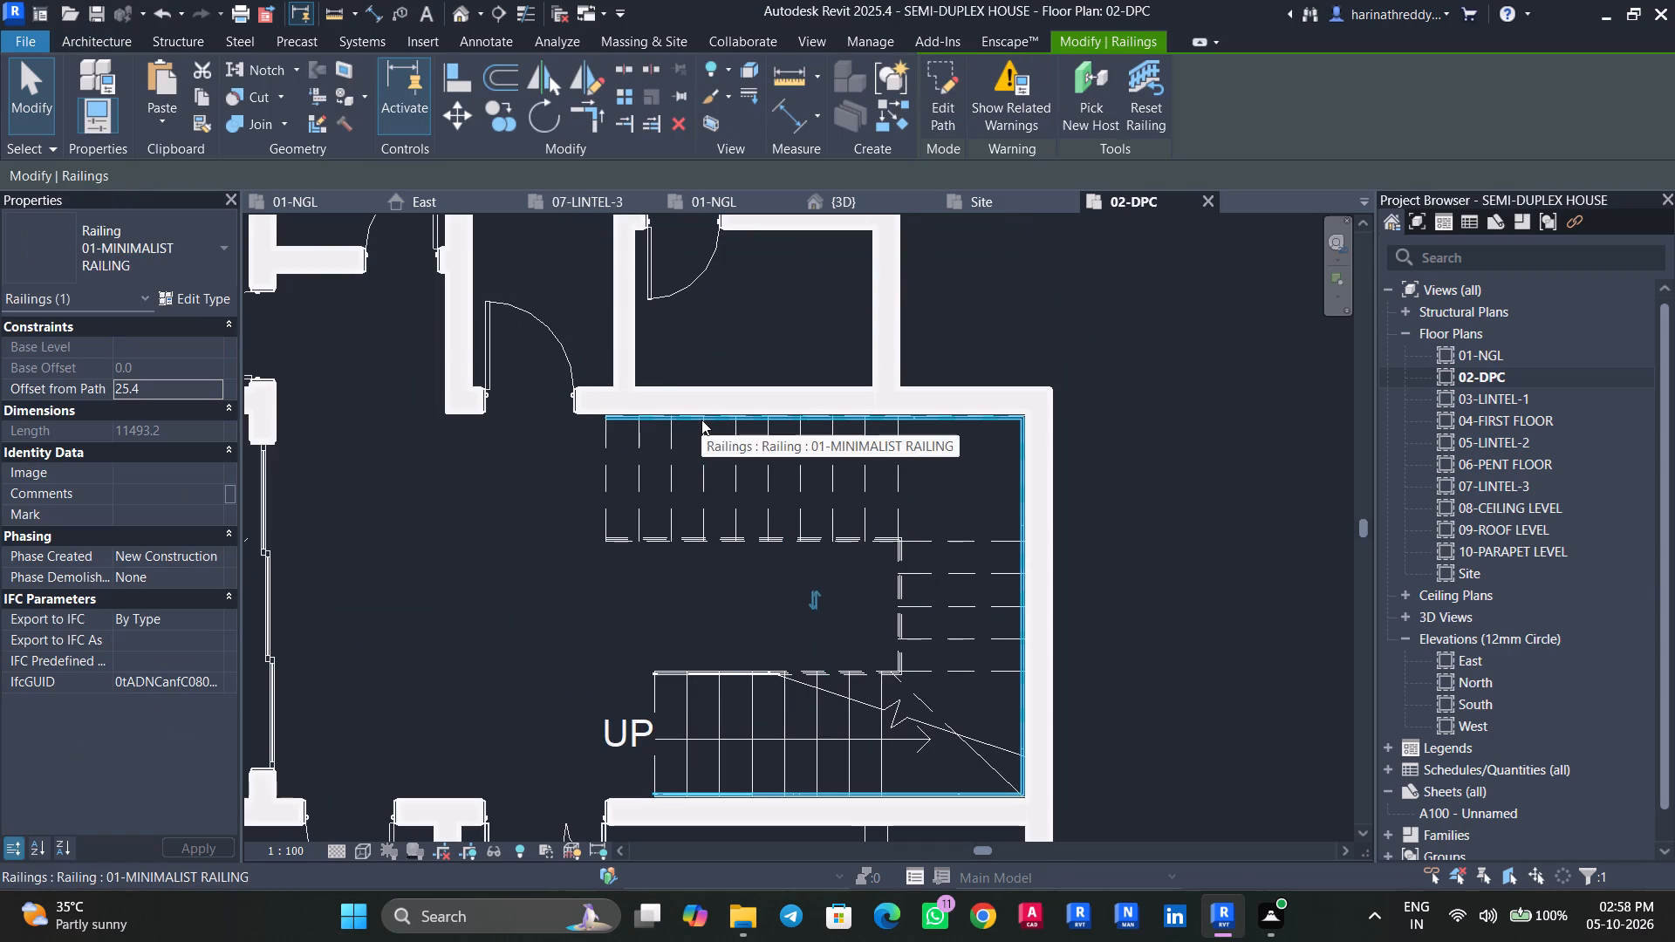
pyautogui.press('Delete')
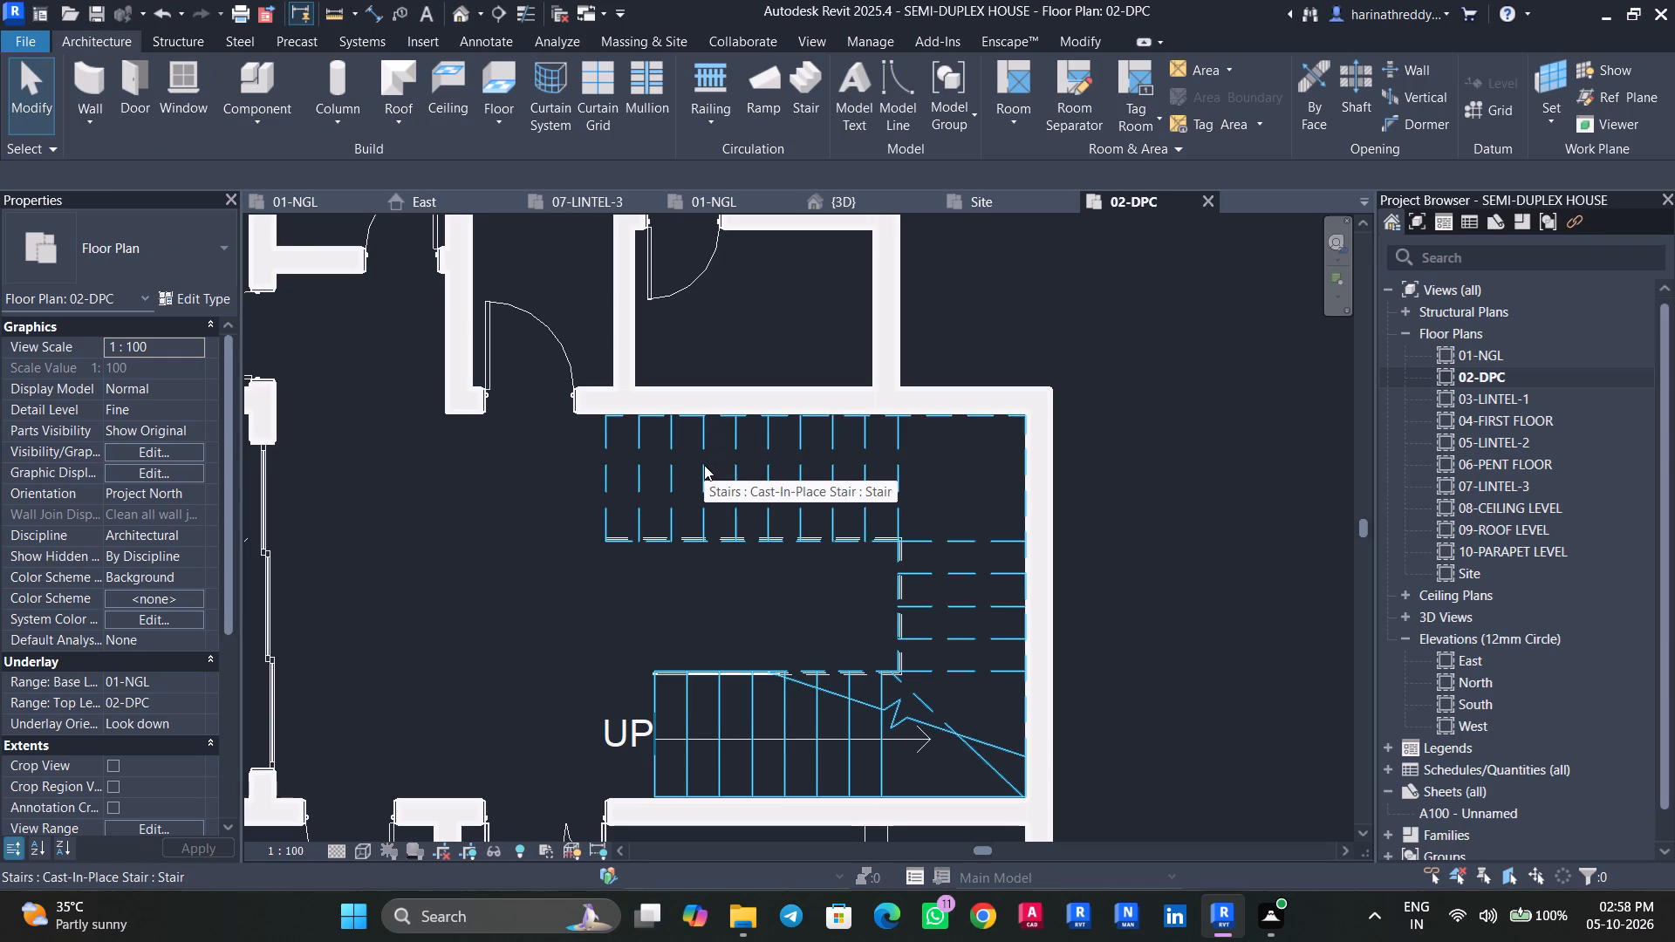
# Examine the stair and its inner railing from several sides in 3D, including the upper railing end and the flights against the walls.
pyautogui.click(461, 22)
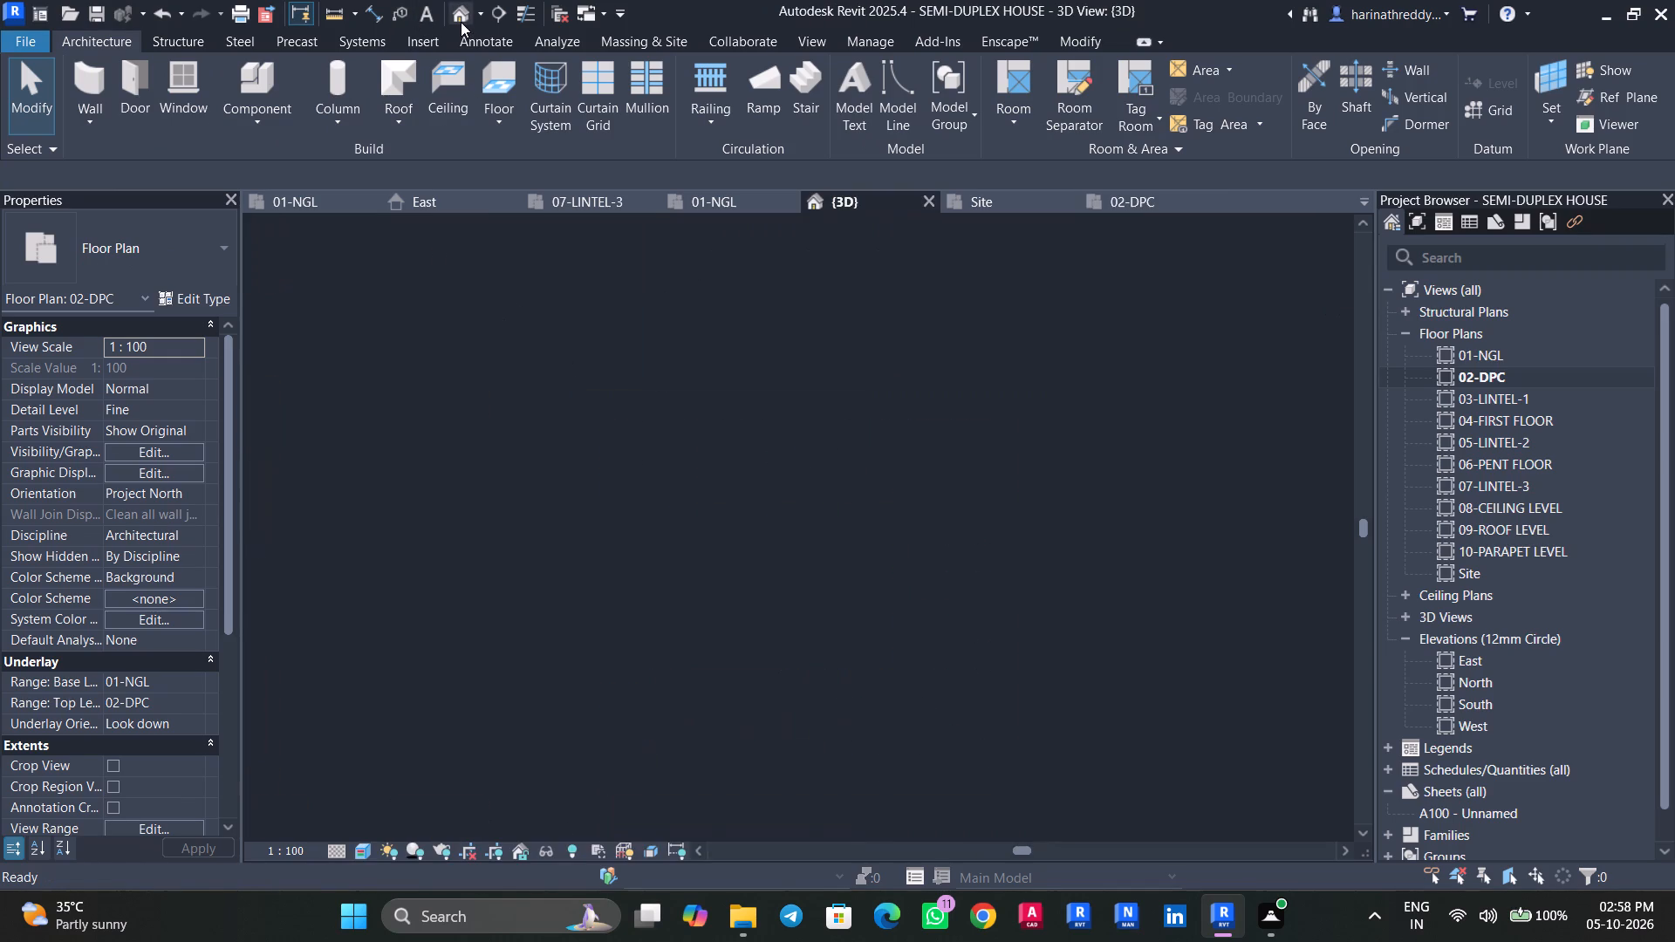
pyautogui.keyDown('shift'); pyautogui.moveTo(1102, 571); pyautogui.dragTo(1315, 516, button='middle'); pyautogui.keyUp('shift')
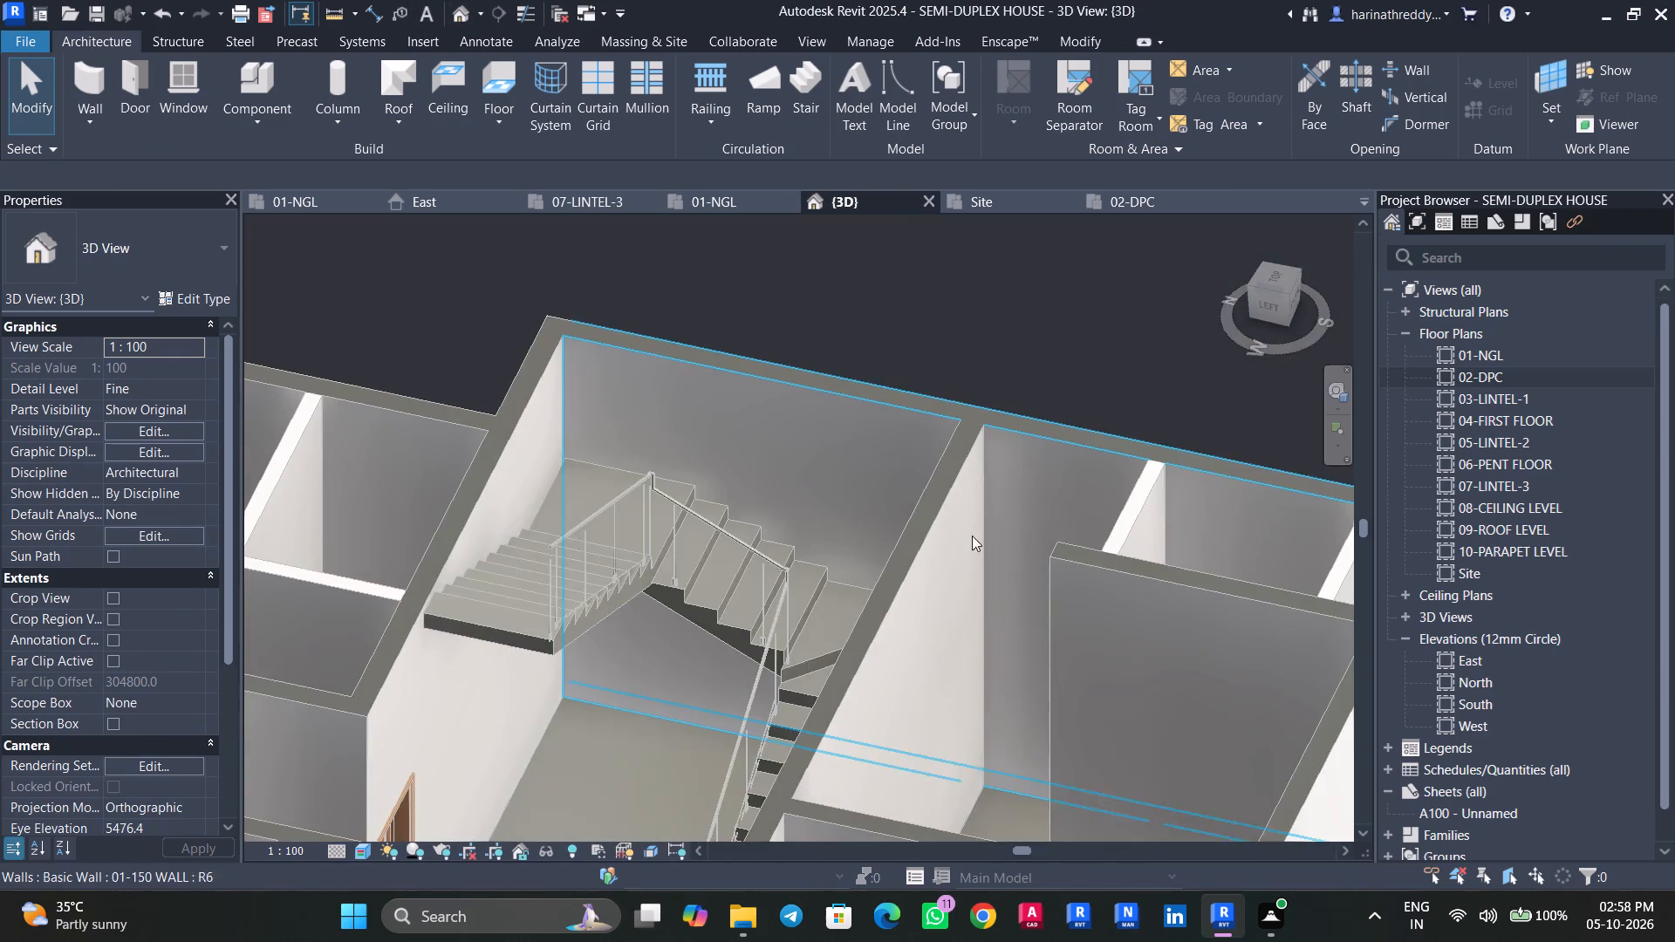
pyautogui.keyDown('shift'); pyautogui.moveTo(817, 595); pyautogui.dragTo(1016, 577, button='middle'); pyautogui.keyUp('shift')
pyautogui.keyDown('shift'); pyautogui.moveTo(888, 650); pyautogui.dragTo(453, 638, button='middle'); pyautogui.keyUp('shift')
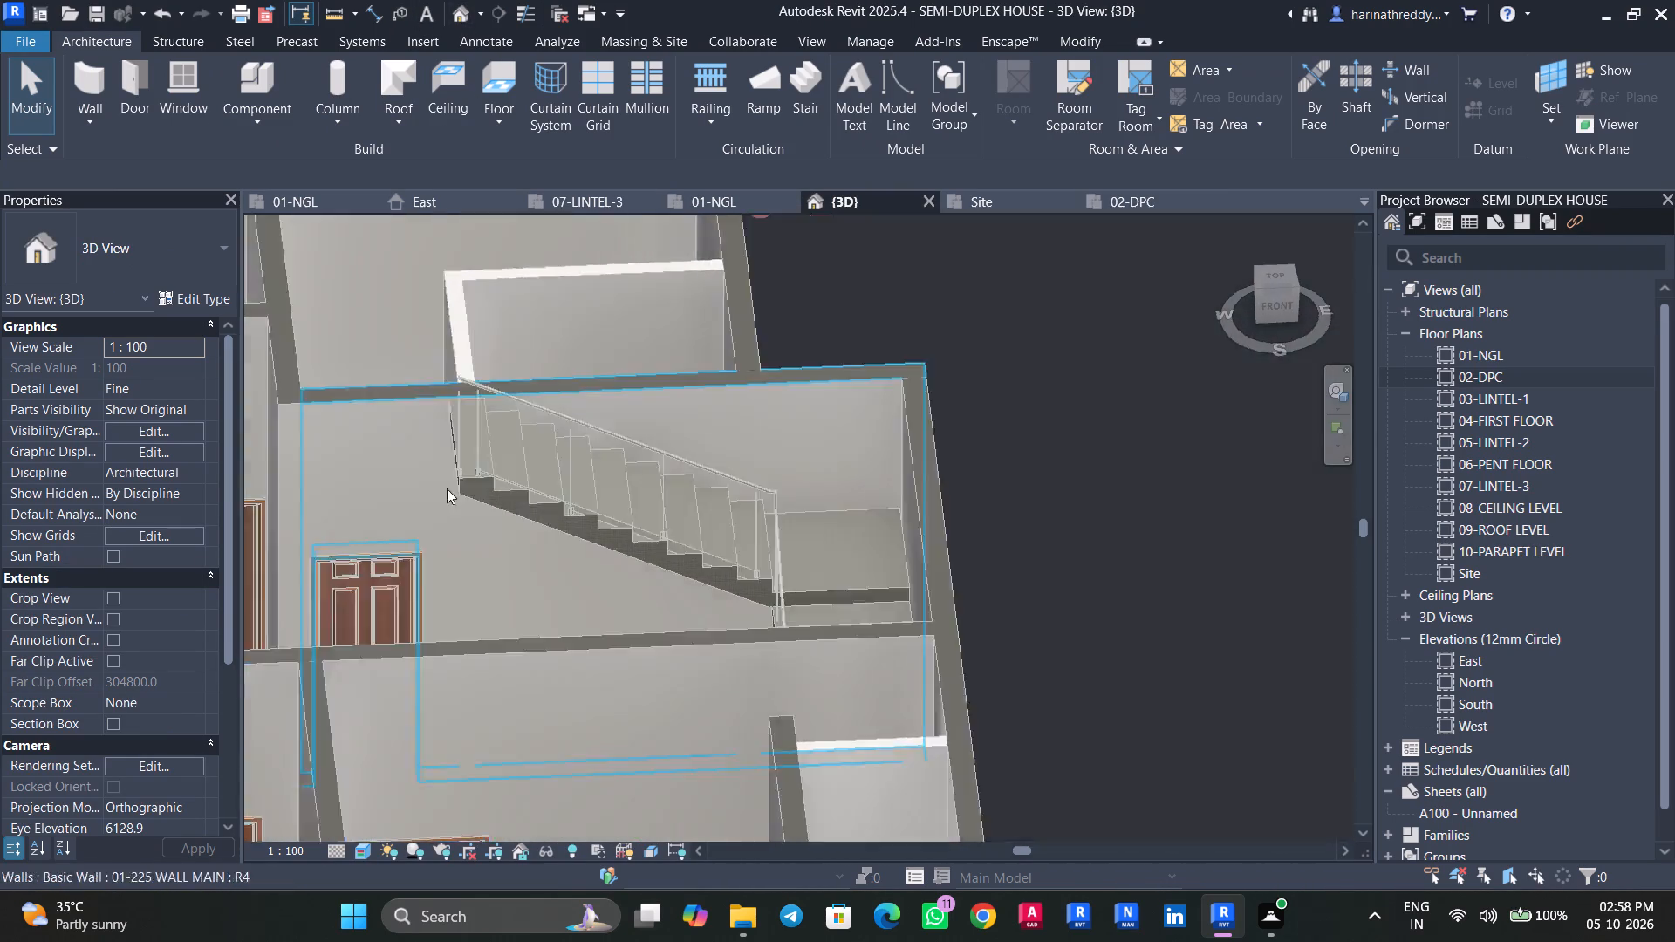
pyautogui.scroll(6, 442, 428)
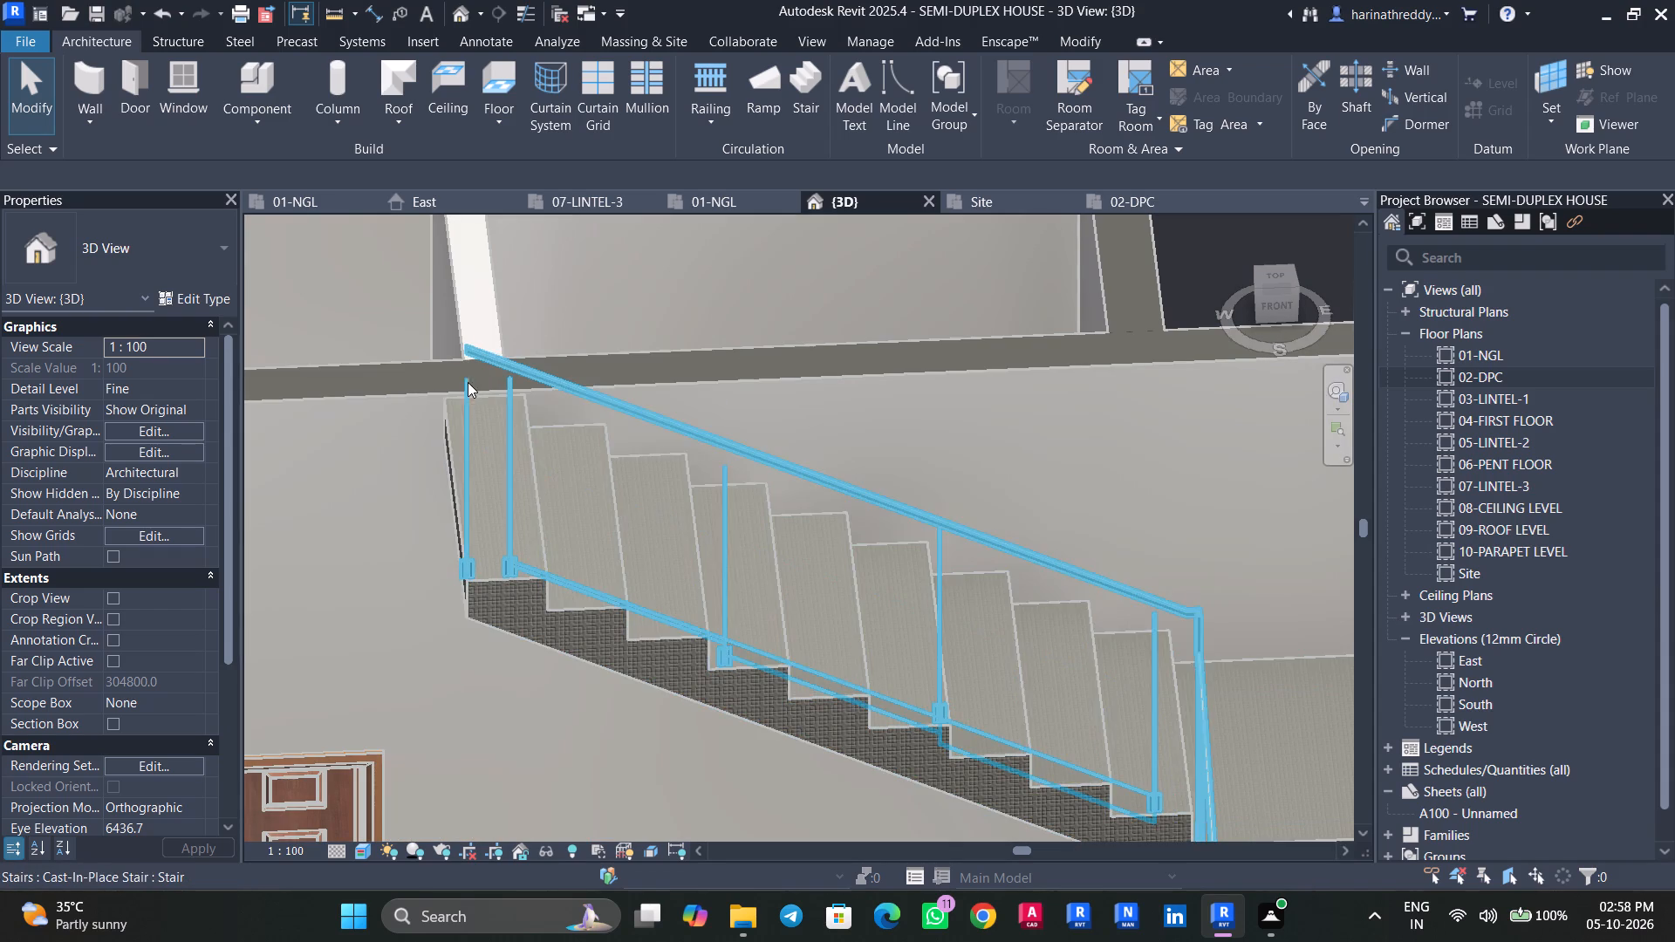
pyautogui.click(488, 357)
pyautogui.press('Escape')
pyautogui.press('Escape')
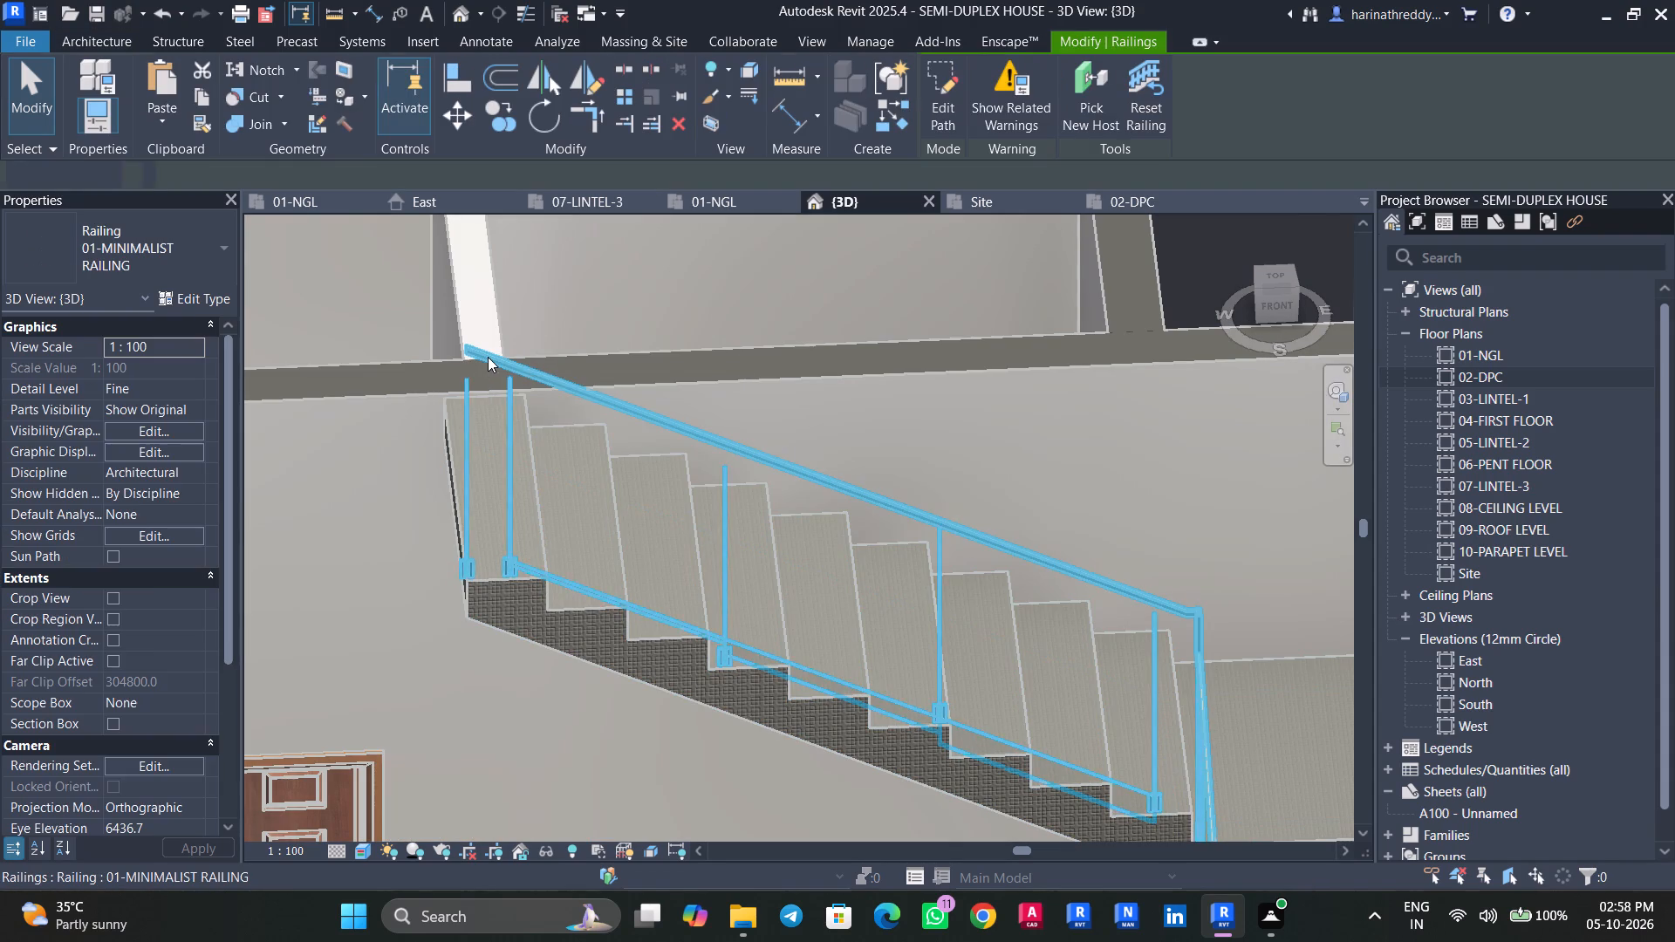
pyautogui.scroll(-4, 523, 533)
pyautogui.keyDown('shift'); pyautogui.moveTo(553, 659); pyautogui.dragTo(895, 648, button='middle'); pyautogui.keyUp('shift')
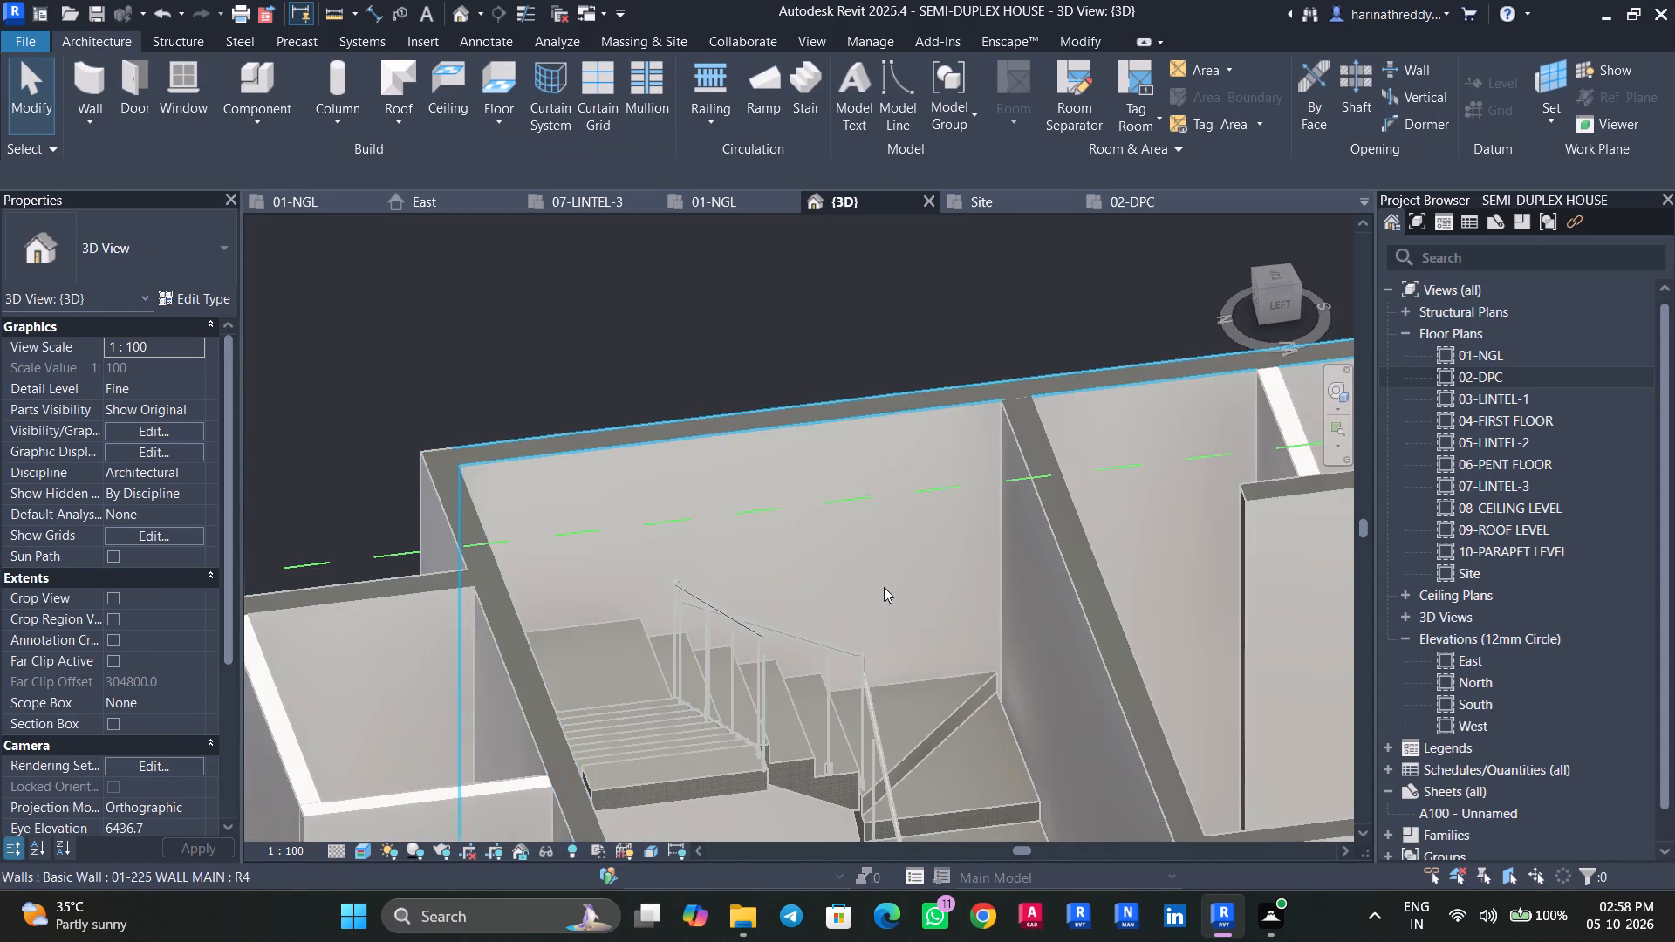
pyautogui.keyDown('shift'); pyautogui.moveTo(886, 618); pyautogui.dragTo(1050, 699, button='middle'); pyautogui.keyUp('shift')
pyautogui.moveTo(1046, 693); pyautogui.dragTo(737, 443, button='middle')
pyautogui.keyDown('shift'); pyautogui.moveTo(881, 561); pyautogui.dragTo(769, 626, button='middle'); pyautogui.keyUp('shift')
pyautogui.keyDown('shift'); pyautogui.scroll(1, 769, 626); pyautogui.keyUp('shift')
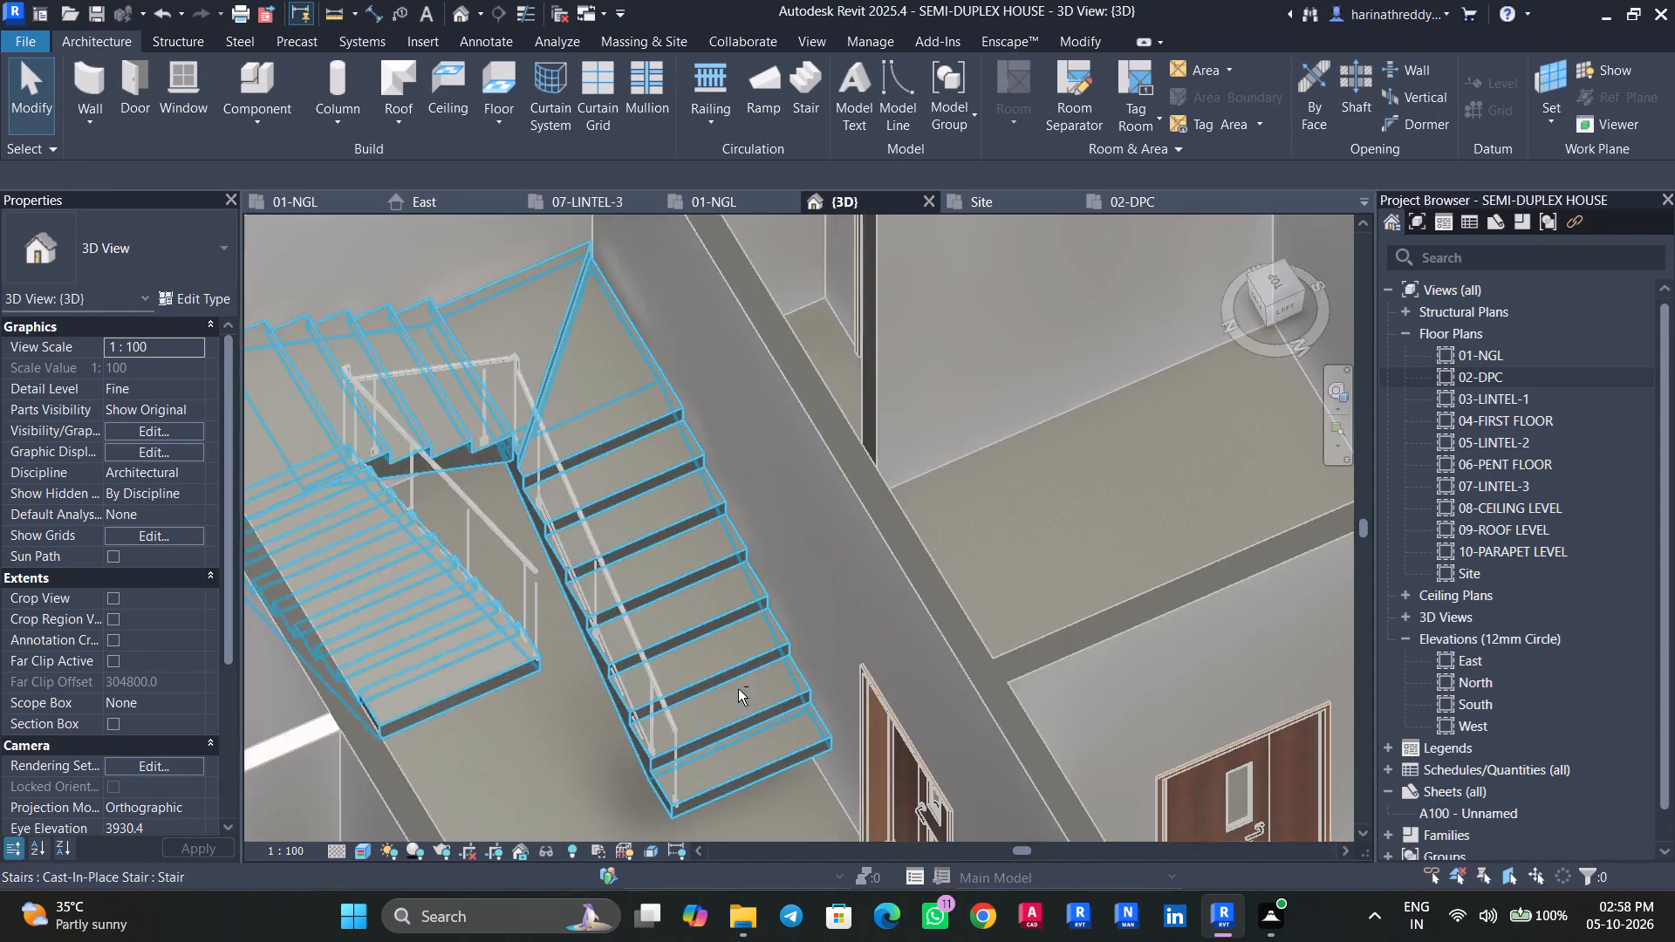
pyautogui.keyDown('shift'); pyautogui.moveTo(739, 689); pyautogui.dragTo(801, 546, button='middle'); pyautogui.keyUp('shift')
pyautogui.scroll(1, 743, 738)
pyautogui.scroll(-1, 743, 738)
pyautogui.scroll(7, 743, 738)
pyautogui.keyDown('shift'); pyautogui.moveTo(699, 720); pyautogui.dragTo(458, 720, button='middle'); pyautogui.keyUp('shift')
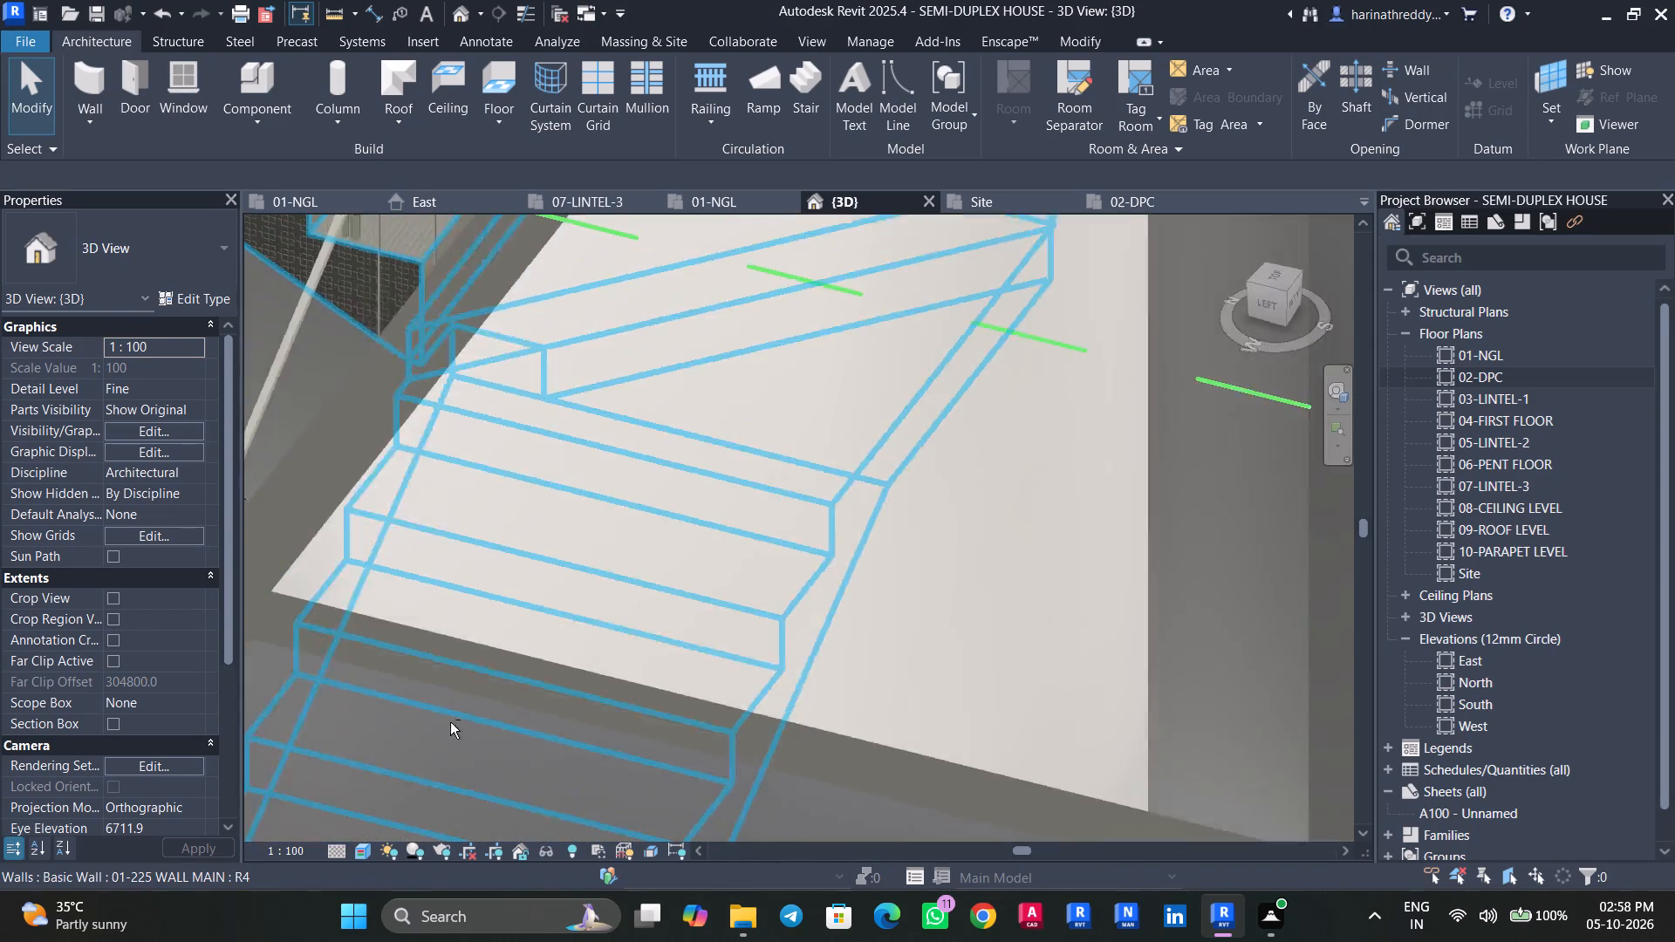
pyautogui.scroll(-9, 434, 710)
pyautogui.keyDown('shift'); pyautogui.moveTo(438, 713); pyautogui.dragTo(468, 721, button='middle'); pyautogui.keyUp('shift')
pyautogui.keyDown('shift'); pyautogui.moveTo(327, 618); pyautogui.dragTo(402, 577, button='middle'); pyautogui.keyUp('shift')
pyautogui.keyDown('shift'); pyautogui.moveTo(455, 640); pyautogui.dragTo(468, 637, button='middle'); pyautogui.keyUp('shift')
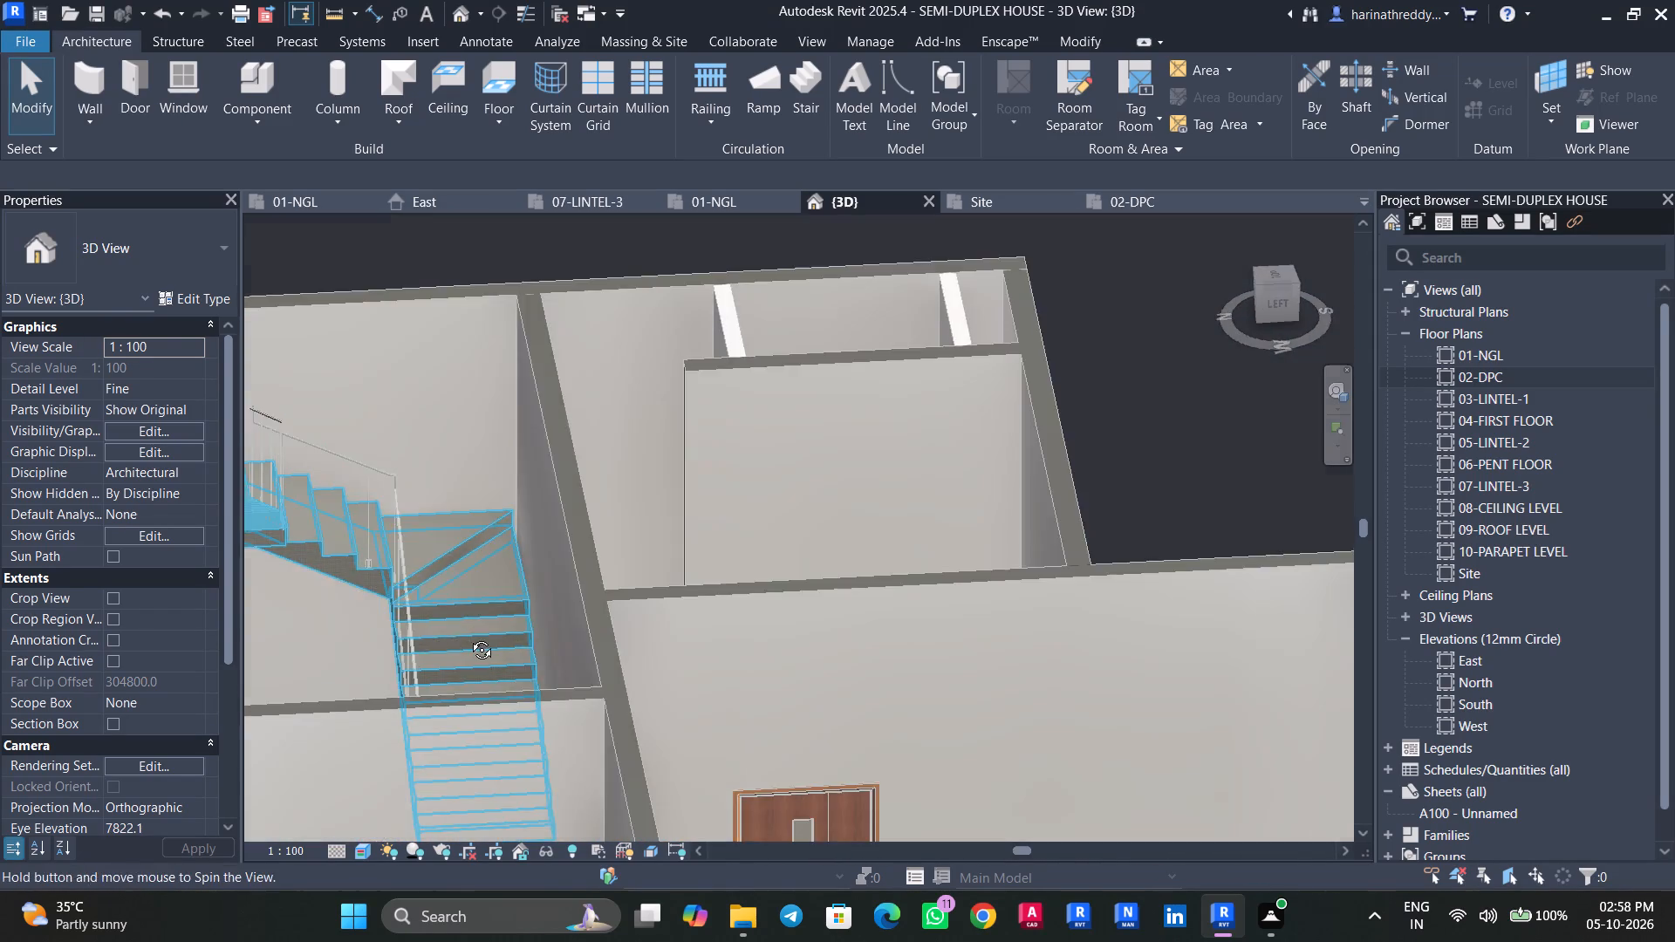
# Examine the stair flights, landings and inner railing from several sides in 3D, up close and within the whole ground floor.
pyautogui.keyDown('shift'); pyautogui.moveTo(468, 637); pyautogui.dragTo(535, 622, button='middle'); pyautogui.keyUp('shift')
pyautogui.scroll(10, 377, 618)
pyautogui.press('Escape')
pyautogui.press('Escape')
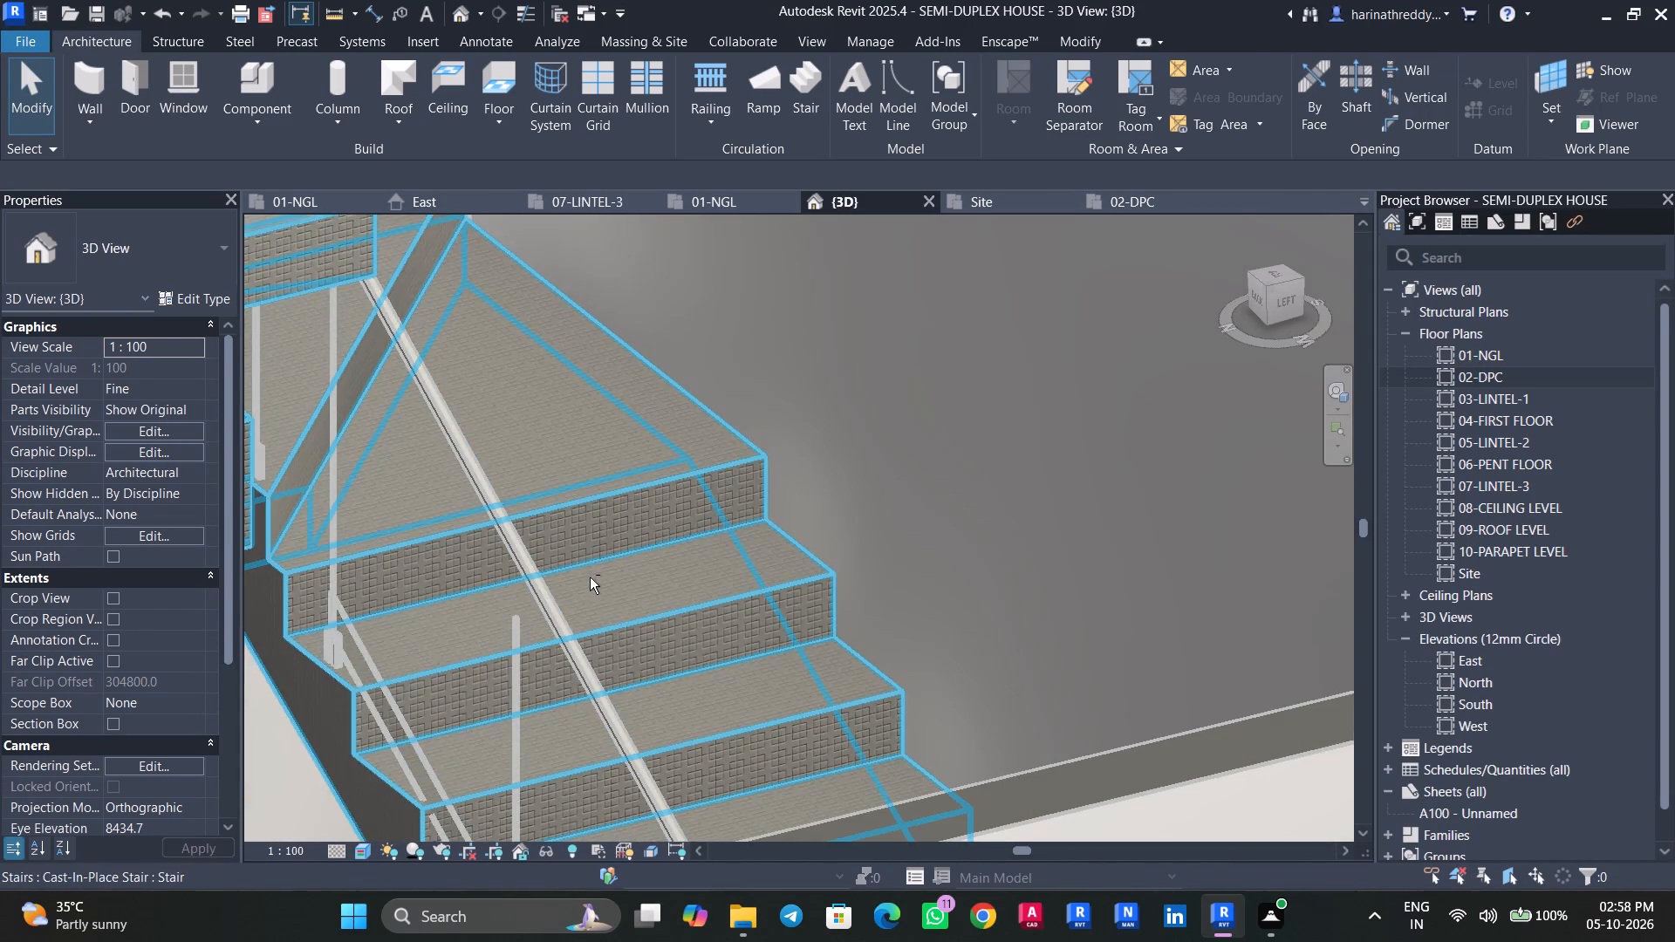
pyautogui.keyDown('shift'); pyautogui.moveTo(571, 601); pyautogui.dragTo(372, 652, button='middle'); pyautogui.keyUp('shift')
pyautogui.scroll(-4, 373, 647)
pyautogui.keyDown('shift'); pyautogui.moveTo(383, 646); pyautogui.dragTo(531, 684, button='middle'); pyautogui.keyUp('shift')
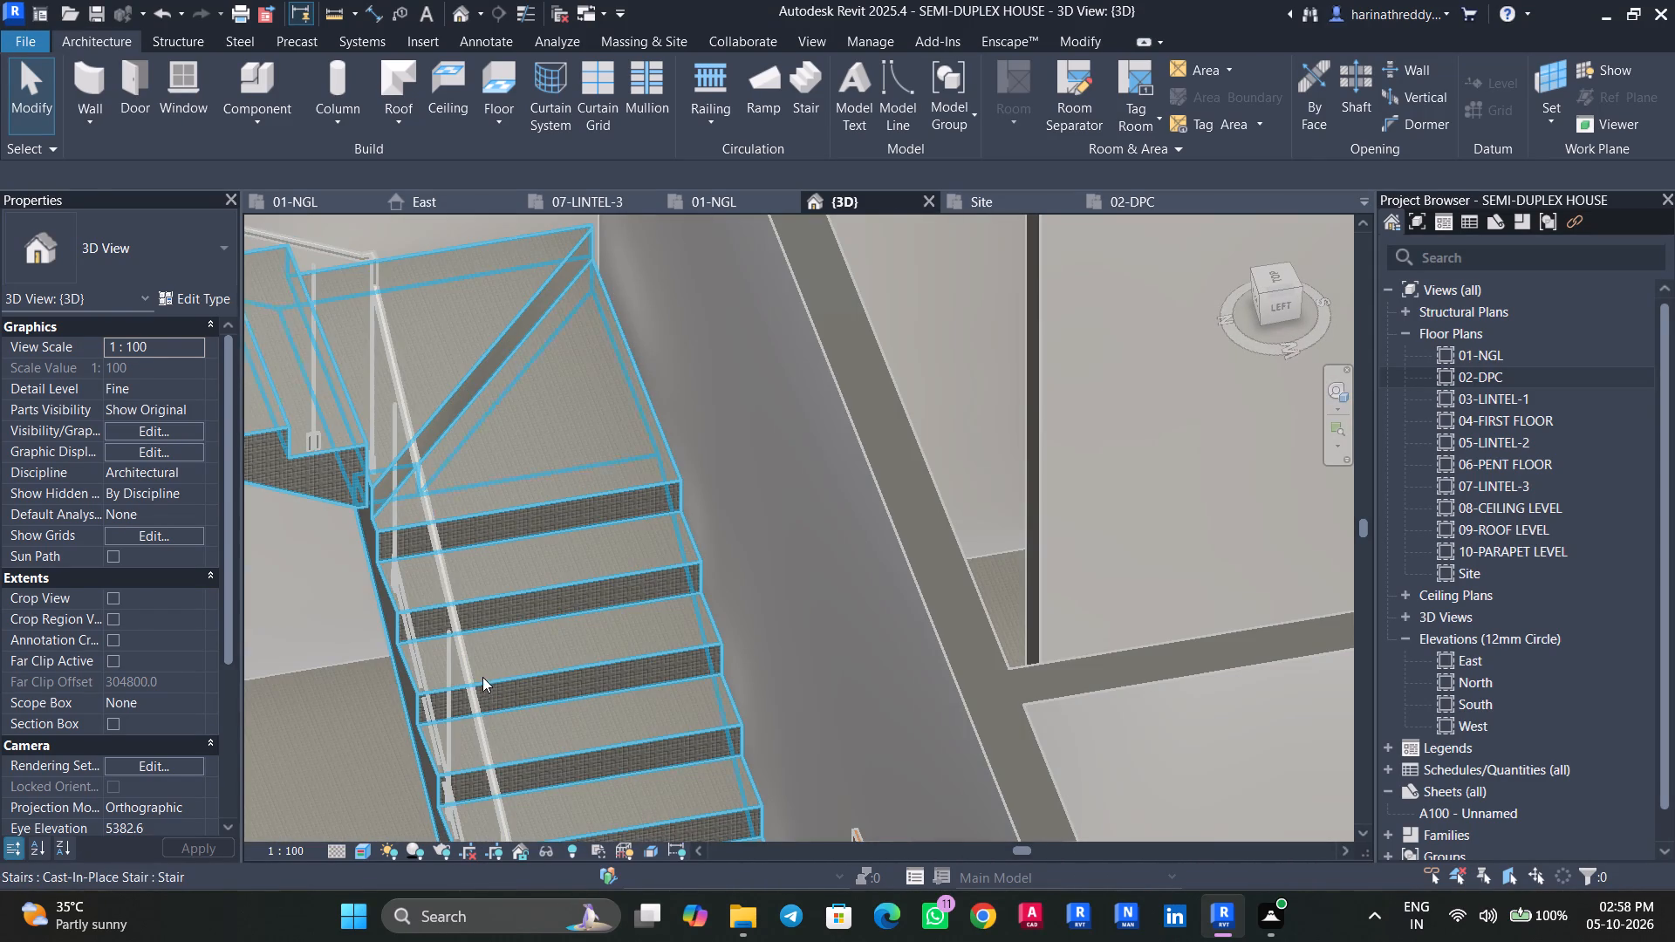
pyautogui.click(469, 679)
pyautogui.keyDown('shift'); pyautogui.moveTo(472, 681); pyautogui.dragTo(253, 681, button='middle'); pyautogui.keyUp('shift')
pyautogui.press('Escape')
pyautogui.press('Escape')
pyautogui.scroll(-12, 253, 658)
pyautogui.keyDown('shift'); pyautogui.moveTo(258, 642); pyautogui.dragTo(622, 601, button='middle'); pyautogui.keyUp('shift')
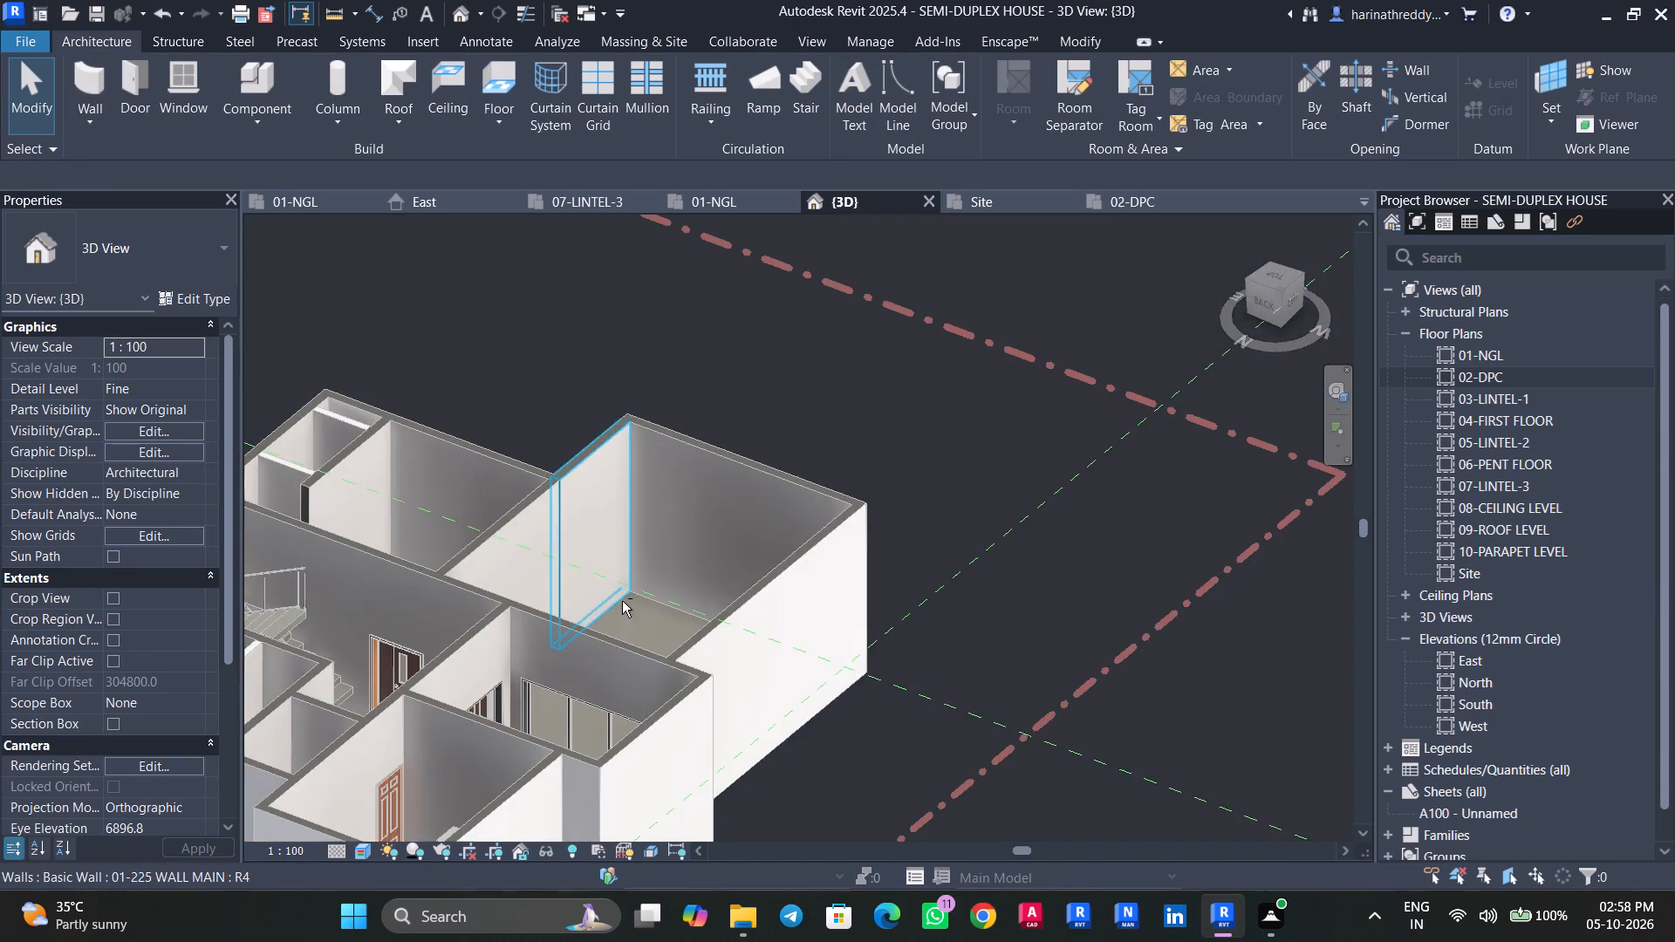
pyautogui.keyDown('shift'); pyautogui.moveTo(583, 620); pyautogui.dragTo(63, 636, button='middle'); pyautogui.keyUp('shift')
pyautogui.moveTo(597, 606); pyautogui.dragTo(858, 574, button='middle')
pyautogui.keyDown('shift'); pyautogui.moveTo(798, 600); pyautogui.dragTo(516, 623, button='middle'); pyautogui.keyUp('shift')
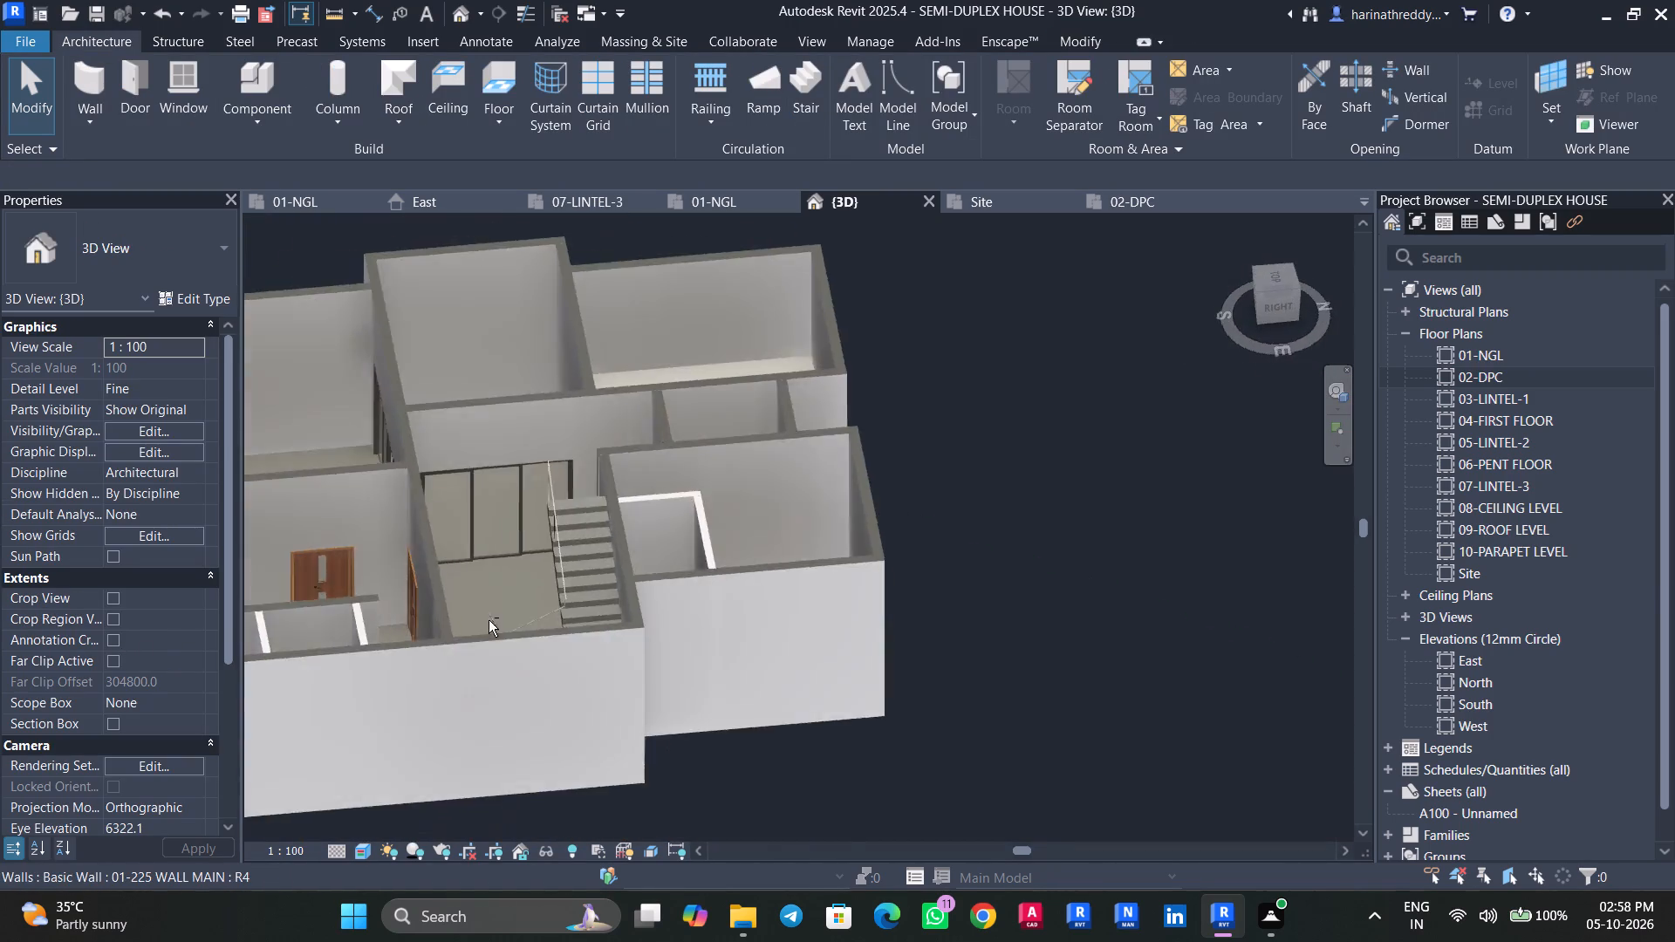
pyautogui.scroll(8, 595, 468)
pyautogui.keyDown('shift'); pyautogui.moveTo(439, 588); pyautogui.dragTo(776, 560, button='middle'); pyautogui.keyUp('shift')
pyautogui.scroll(9, 504, 563)
pyautogui.scroll(-3, 438, 570)
pyautogui.scroll(1, 439, 571)
pyautogui.scroll(-2, 439, 571)
pyautogui.scroll(6, 444, 658)
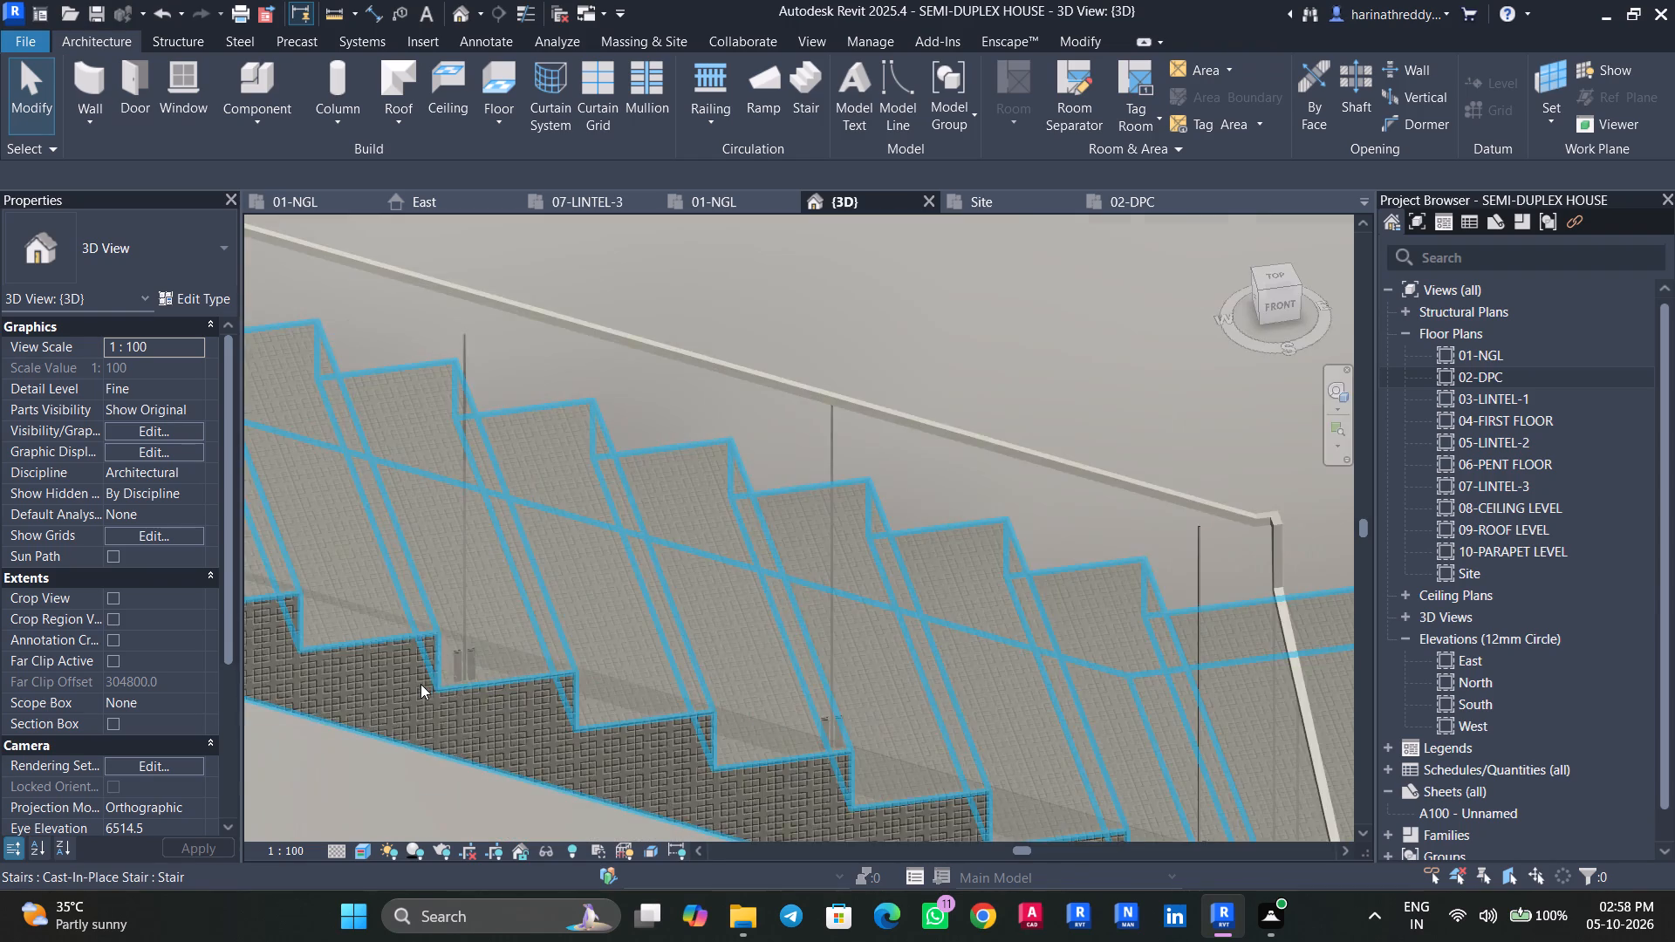
pyautogui.scroll(9, 420, 684)
pyautogui.scroll(-1, 420, 679)
pyautogui.scroll(1, 420, 679)
pyautogui.scroll(-18, 420, 679)
pyautogui.scroll(1, 420, 679)
pyautogui.scroll(-4, 420, 679)
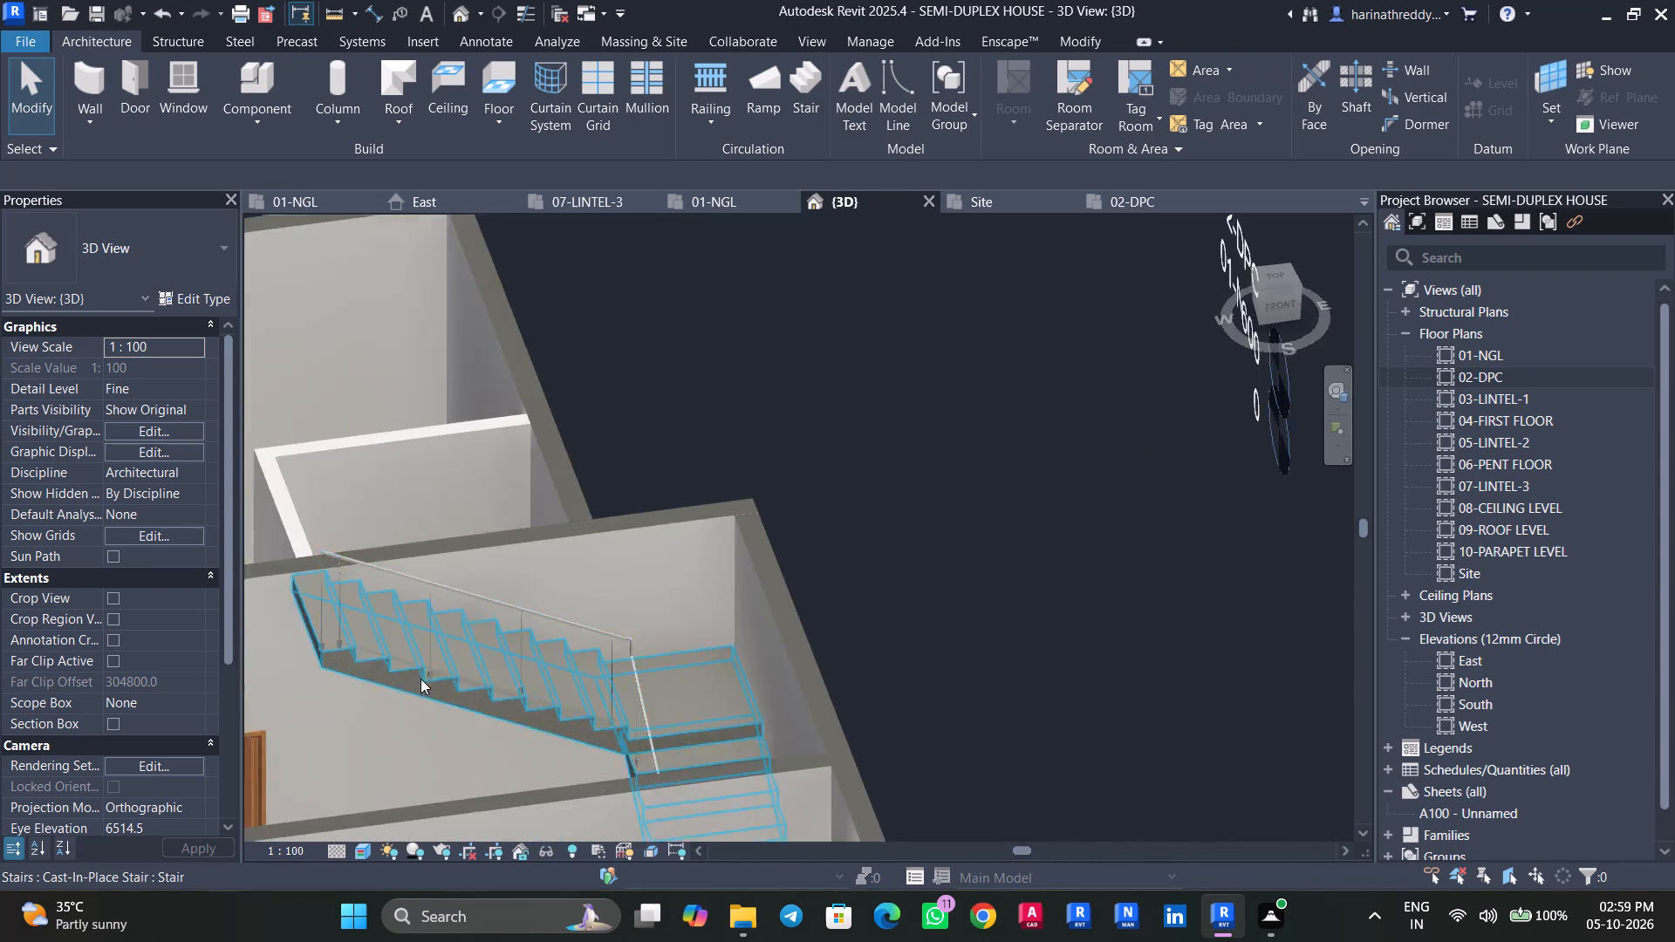
pyautogui.keyDown('shift'); pyautogui.moveTo(434, 691); pyautogui.dragTo(727, 742, button='middle'); pyautogui.keyUp('shift')
pyautogui.scroll(6, 543, 738)
pyautogui.scroll(-6, 529, 332)
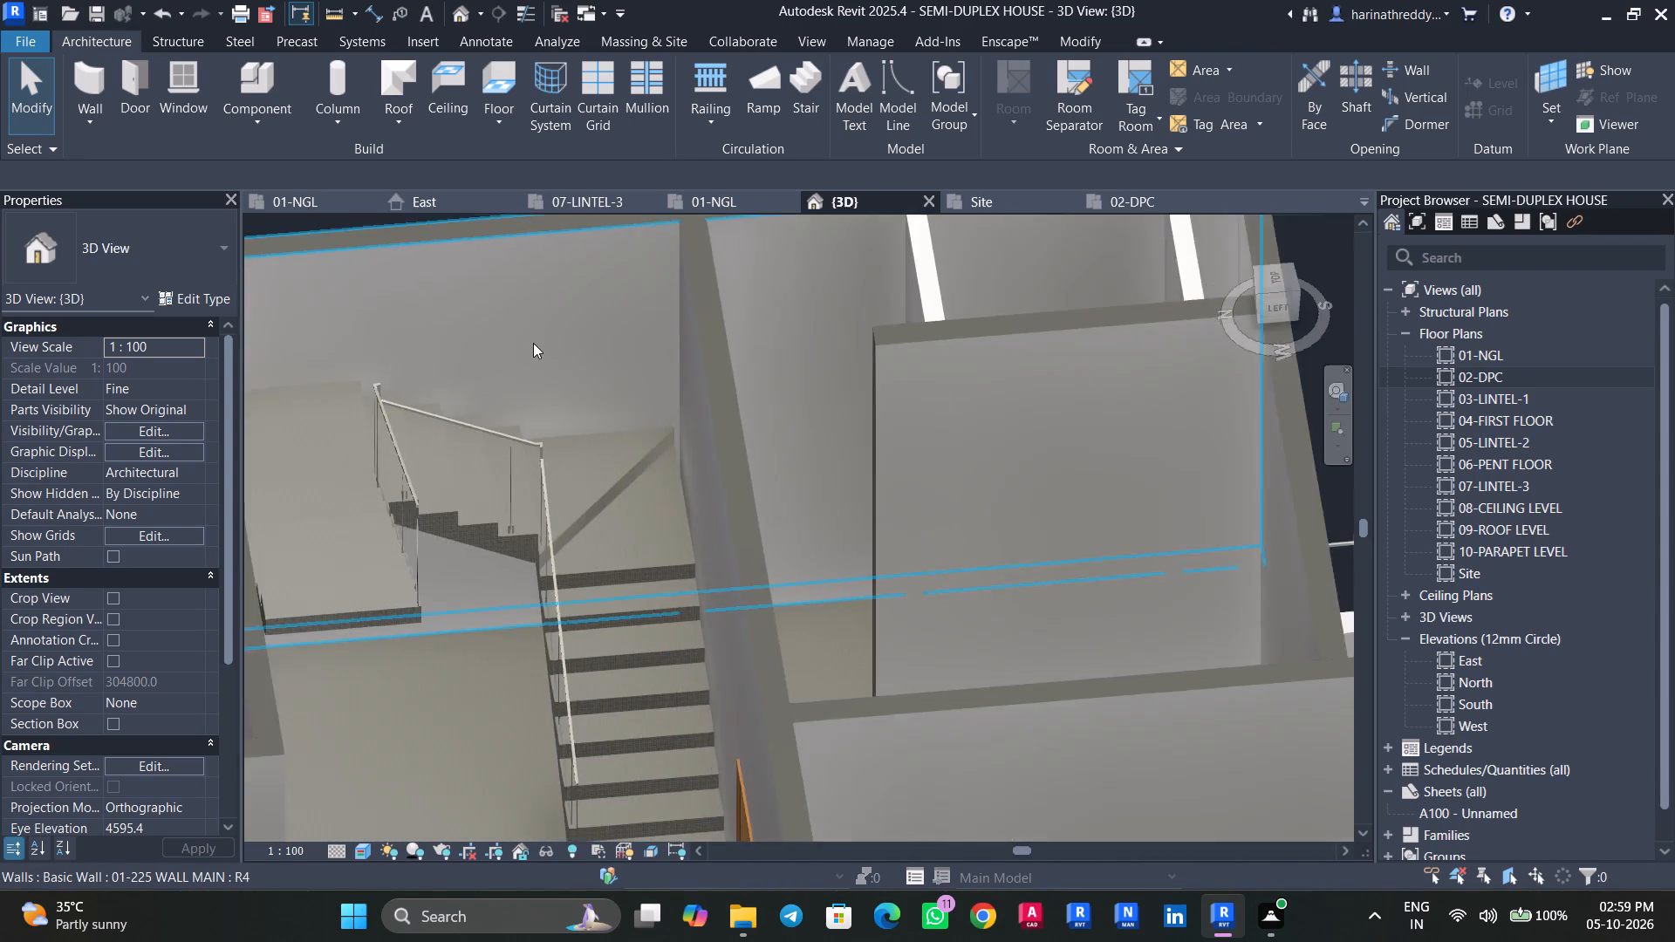
pyautogui.scroll(-5, 533, 343)
pyautogui.scroll(1, 533, 343)
pyautogui.scroll(-2, 533, 343)
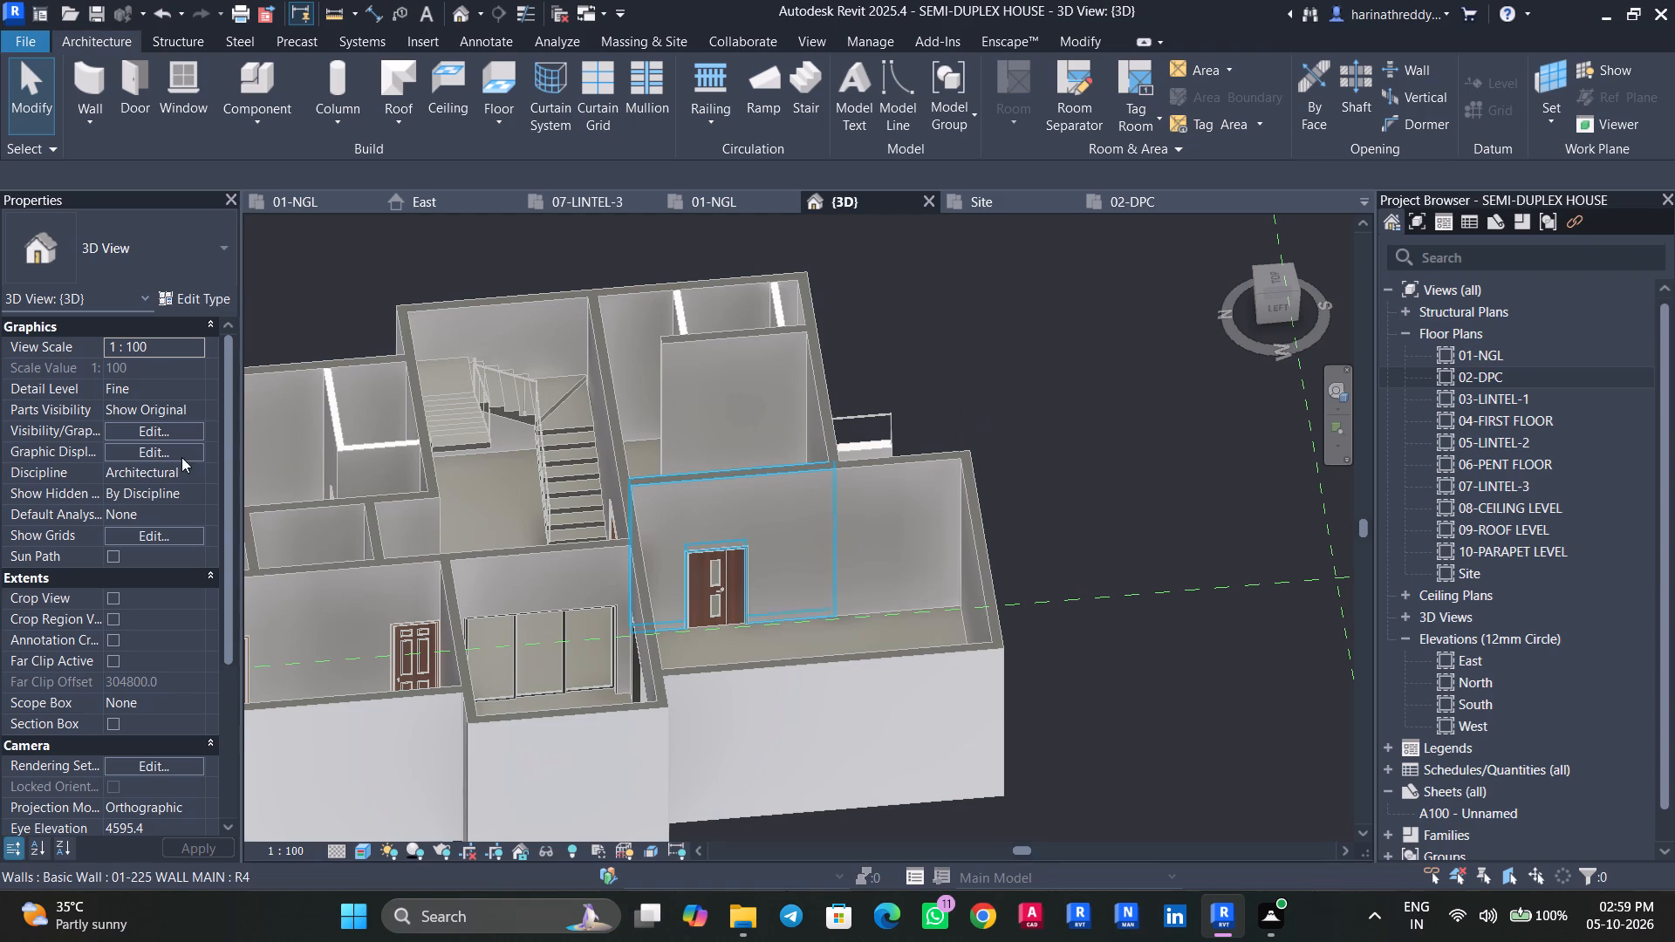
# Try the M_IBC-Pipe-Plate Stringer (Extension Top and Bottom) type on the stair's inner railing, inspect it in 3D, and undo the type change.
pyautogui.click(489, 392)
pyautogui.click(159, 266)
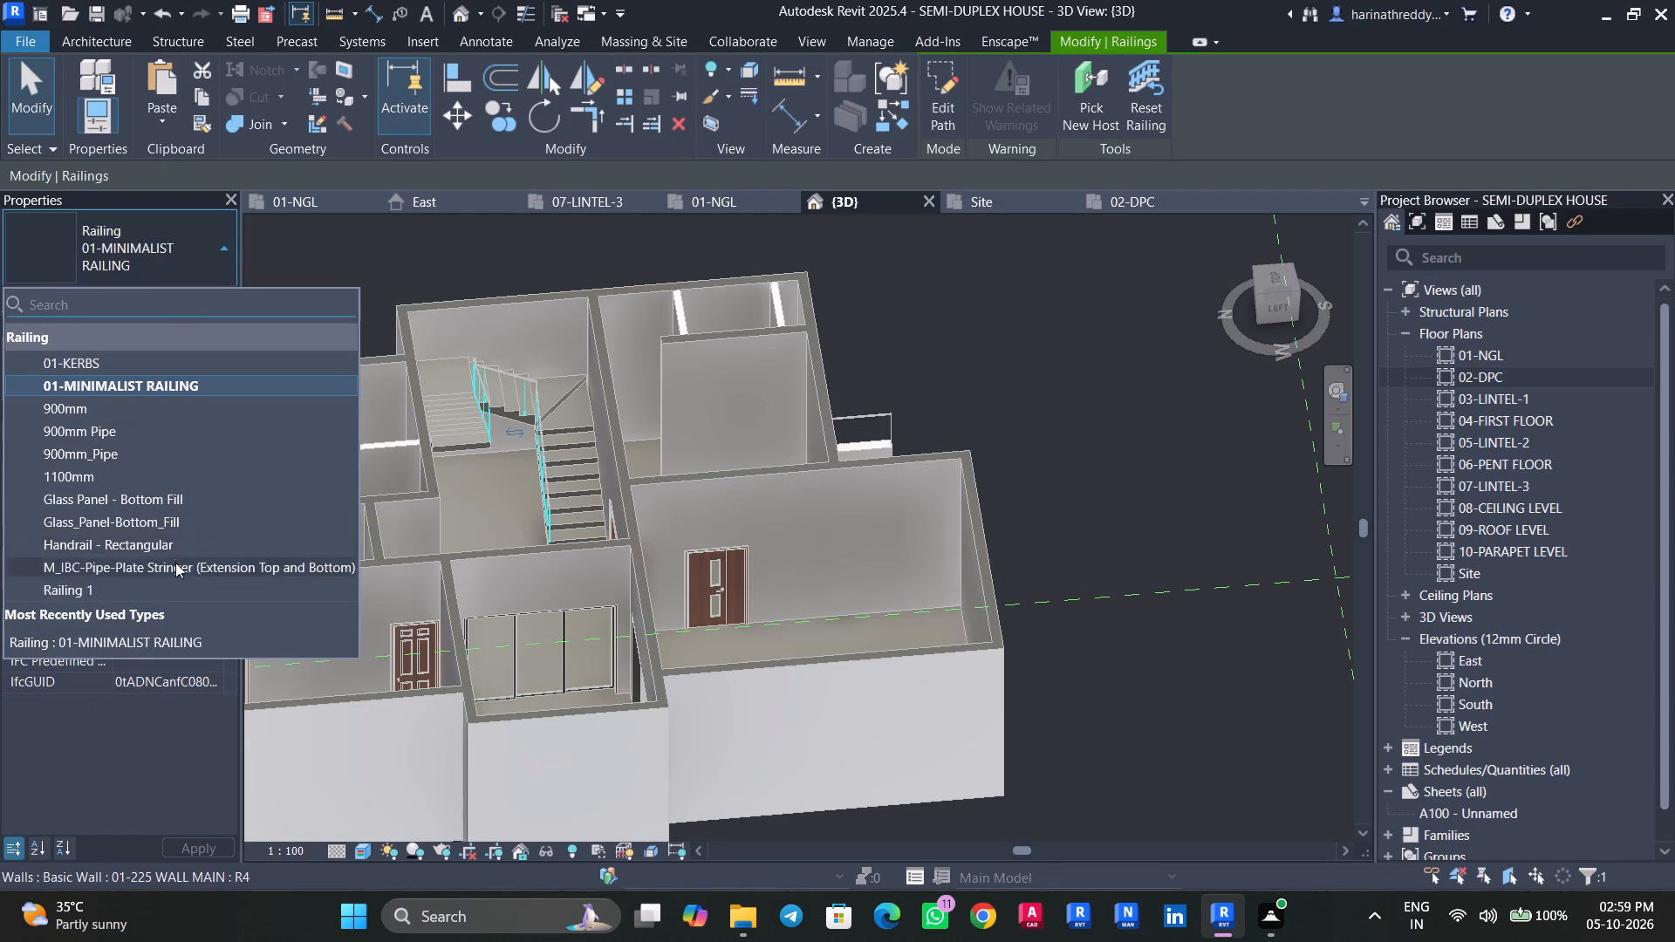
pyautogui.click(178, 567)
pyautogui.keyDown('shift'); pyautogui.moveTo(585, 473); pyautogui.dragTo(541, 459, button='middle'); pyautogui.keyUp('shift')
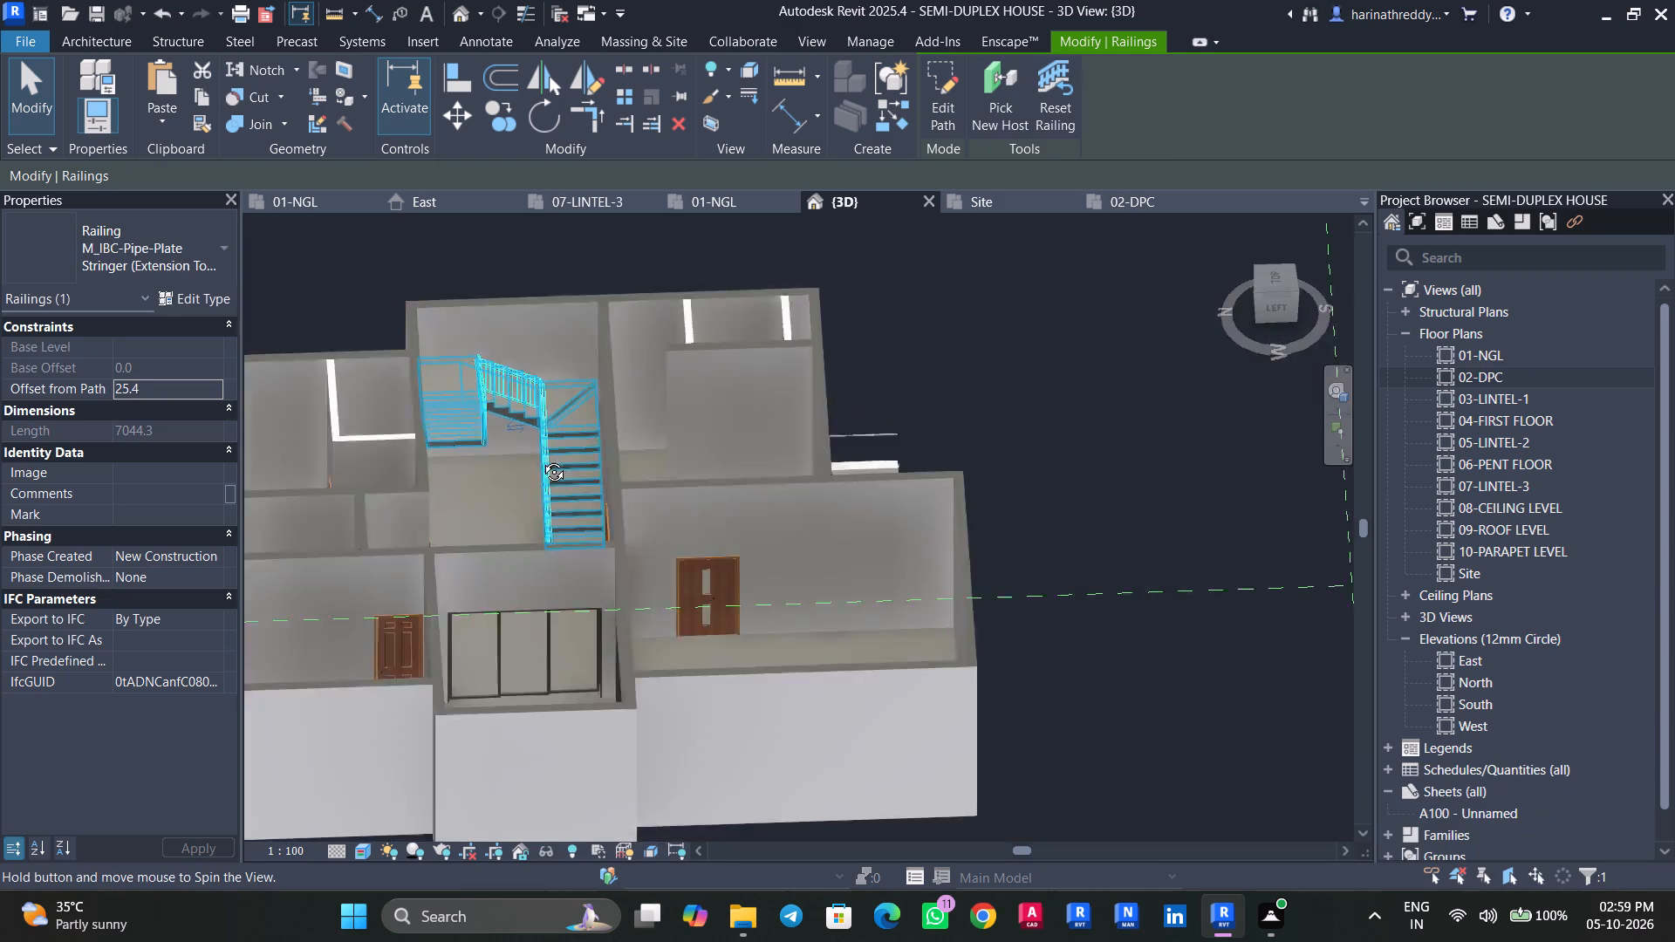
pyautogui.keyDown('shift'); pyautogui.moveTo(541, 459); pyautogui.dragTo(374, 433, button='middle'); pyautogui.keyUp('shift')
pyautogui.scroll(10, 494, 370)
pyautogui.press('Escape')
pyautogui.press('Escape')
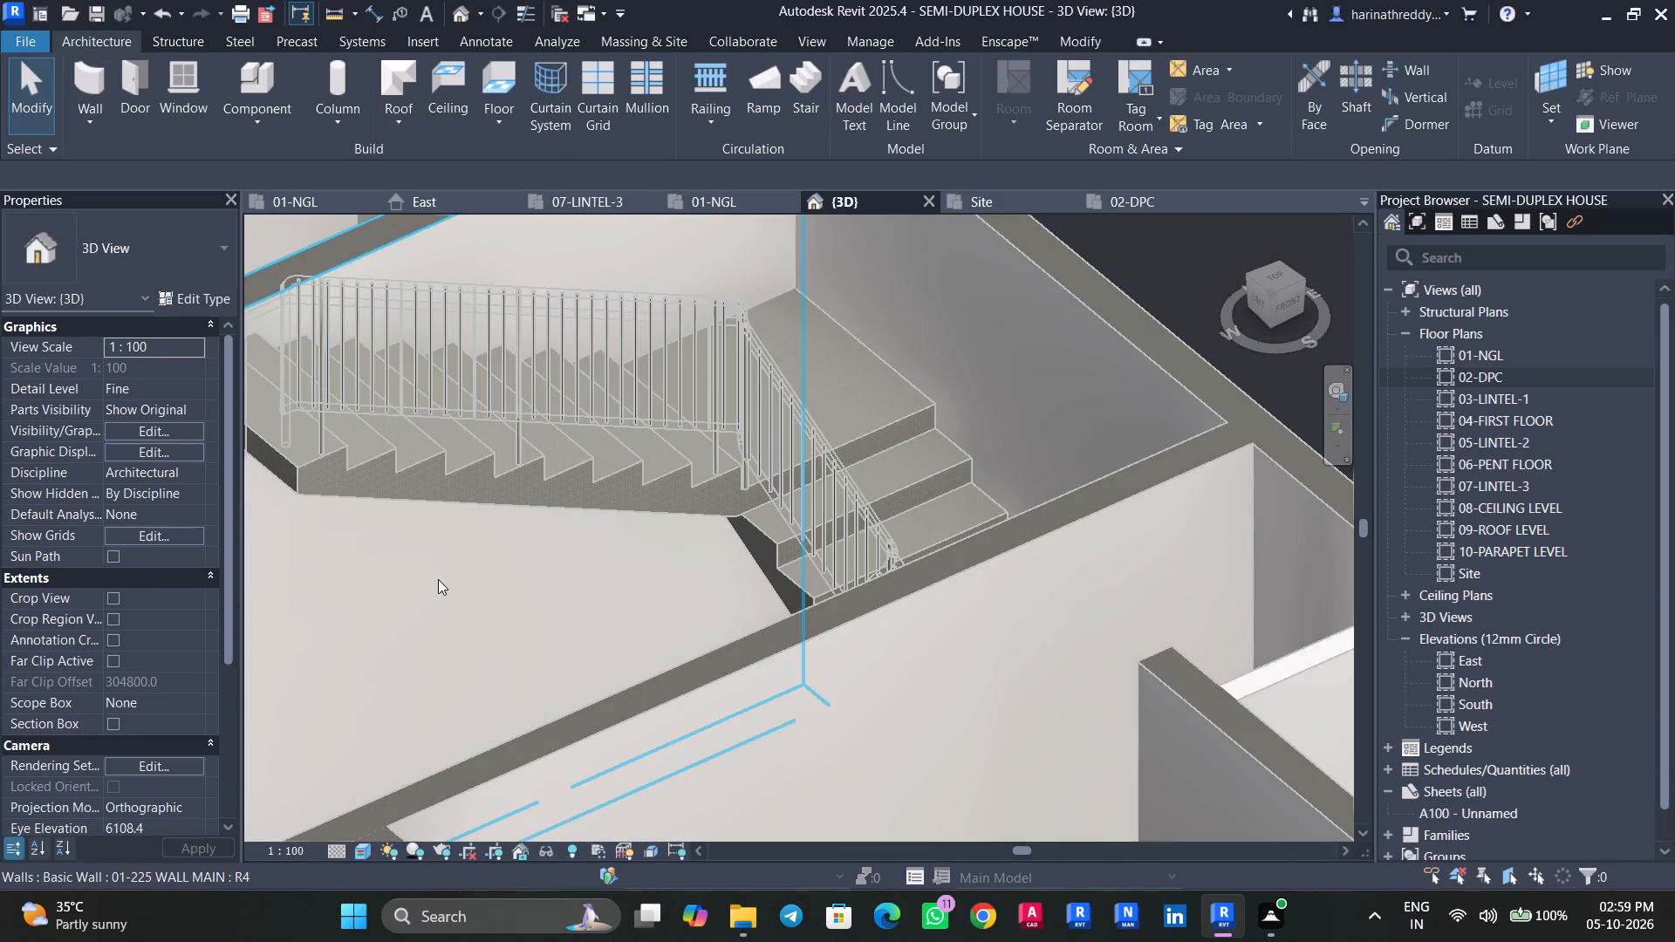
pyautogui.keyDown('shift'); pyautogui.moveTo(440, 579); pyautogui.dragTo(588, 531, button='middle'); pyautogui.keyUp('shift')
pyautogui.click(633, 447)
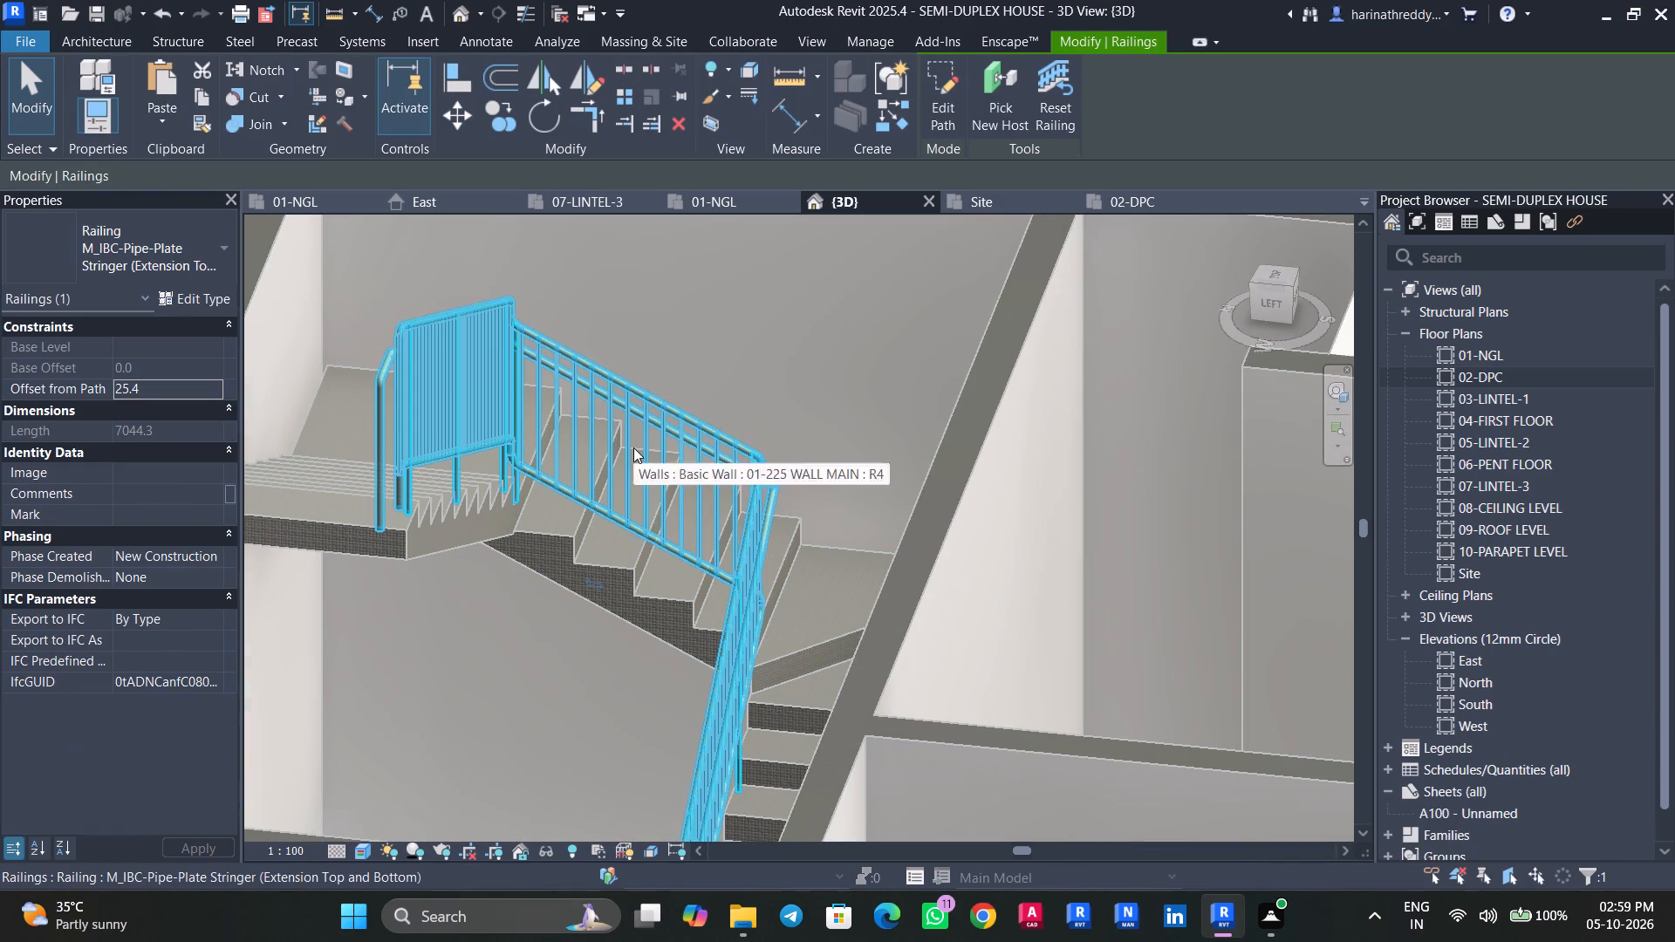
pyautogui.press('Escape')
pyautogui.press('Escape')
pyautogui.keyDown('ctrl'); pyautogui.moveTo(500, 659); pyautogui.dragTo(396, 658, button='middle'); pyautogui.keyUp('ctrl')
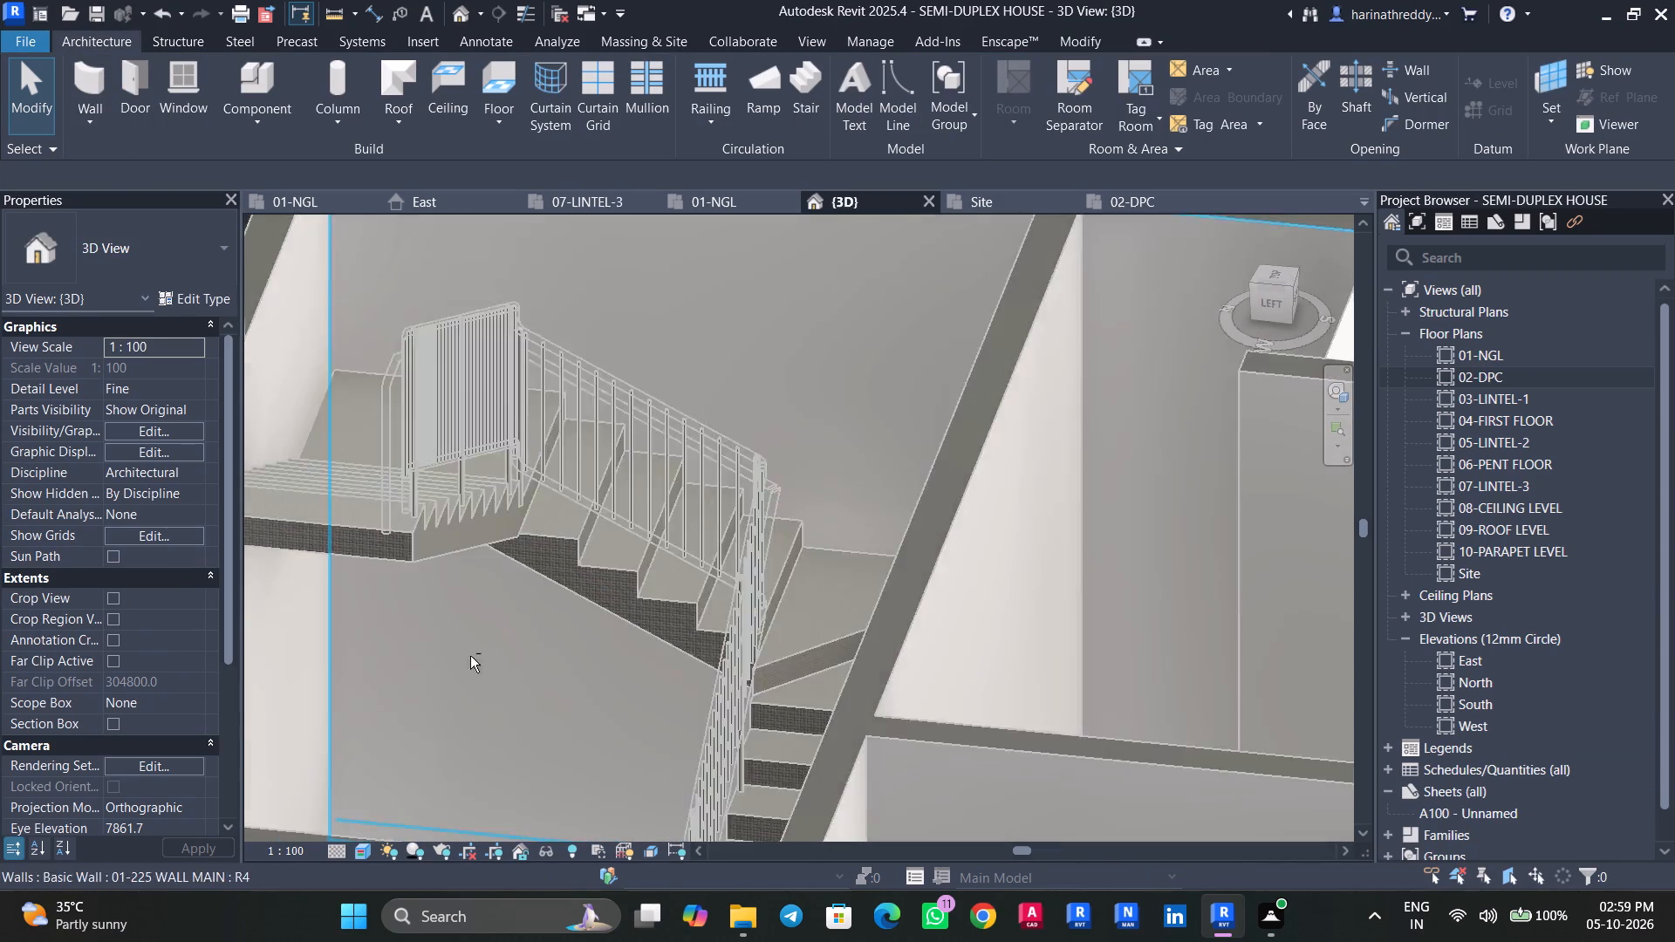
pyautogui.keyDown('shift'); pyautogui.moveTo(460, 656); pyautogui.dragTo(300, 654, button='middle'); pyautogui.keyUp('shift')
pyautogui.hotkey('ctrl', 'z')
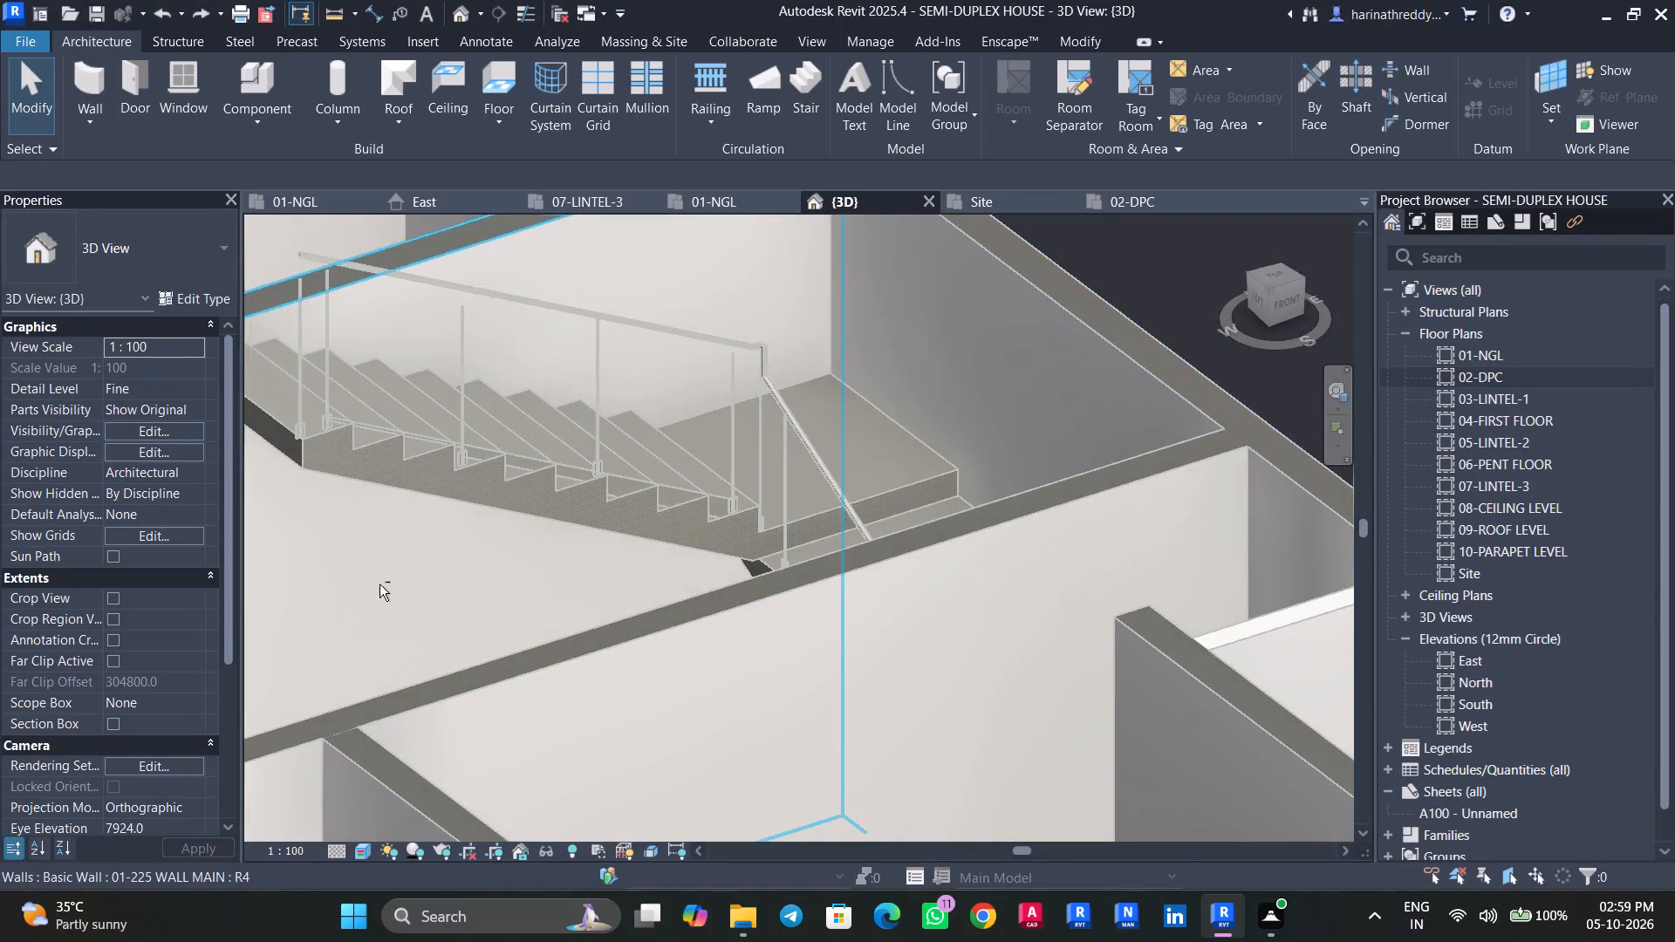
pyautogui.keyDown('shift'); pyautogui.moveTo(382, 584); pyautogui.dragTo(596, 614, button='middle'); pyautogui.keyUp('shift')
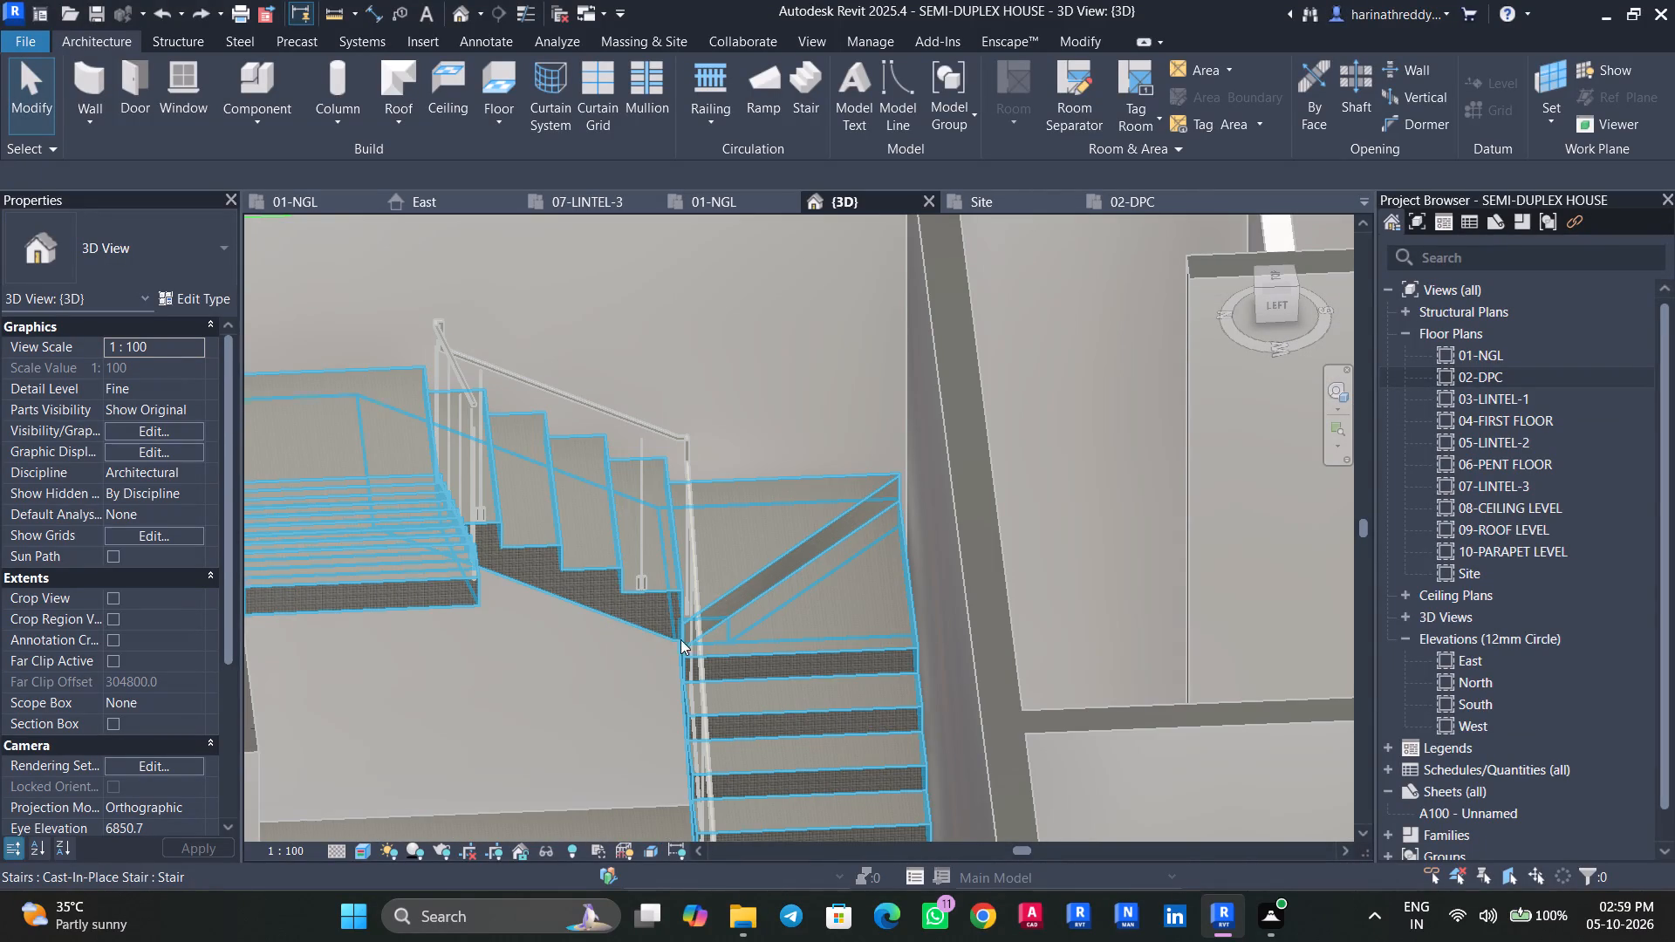
# On the 01-NGL plan, start a new stair and duplicate the M_Monolithic Stair type as 00-STEPS.
pyautogui.click(318, 198)
pyautogui.scroll(-7, 567, 581)
pyautogui.scroll(1, 568, 569)
pyautogui.scroll(-1, 568, 569)
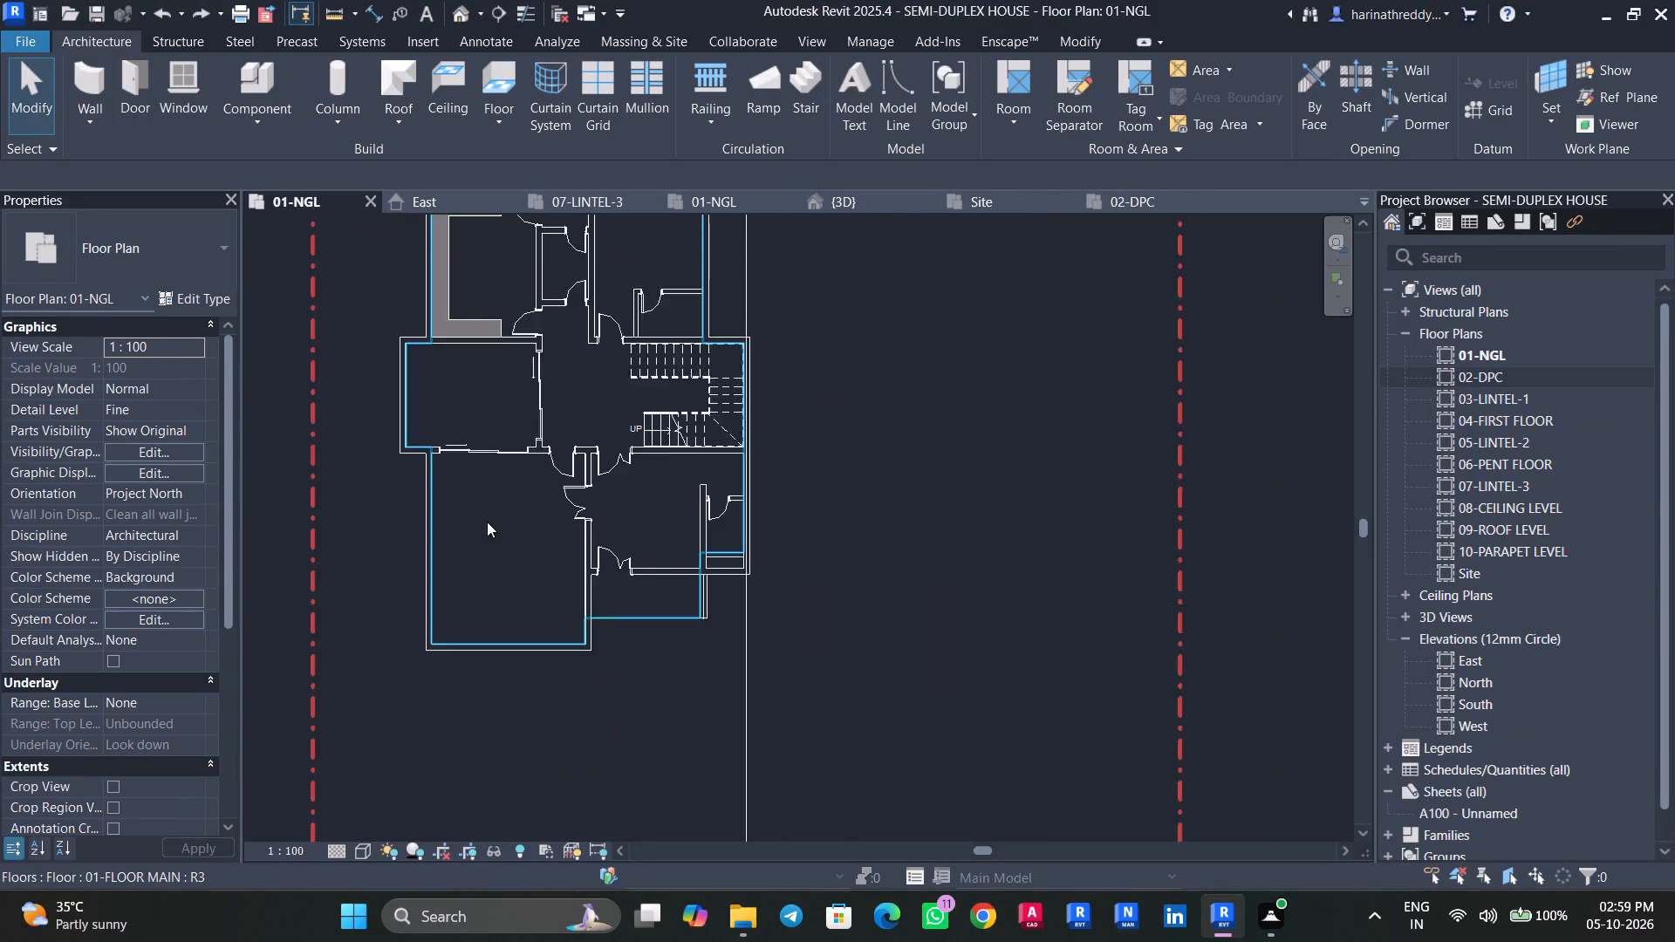
pyautogui.moveTo(488, 528); pyautogui.dragTo(588, 732, button='middle')
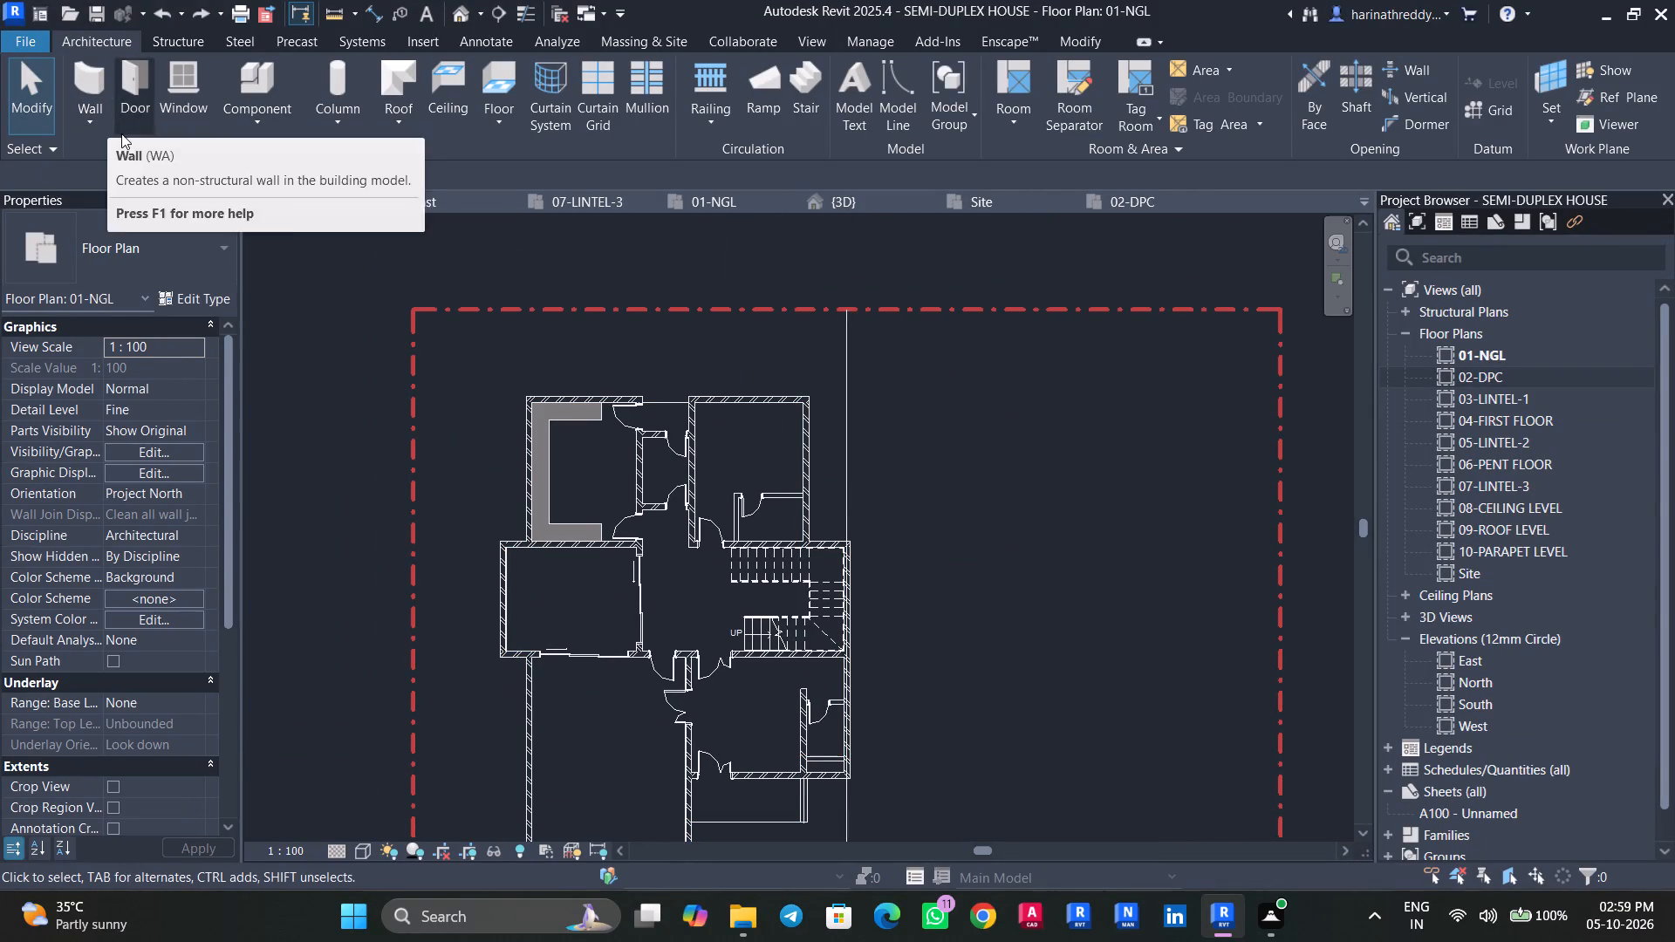
pyautogui.click(815, 110)
pyautogui.moveTo(905, 501); pyautogui.dragTo(851, 210, button='middle')
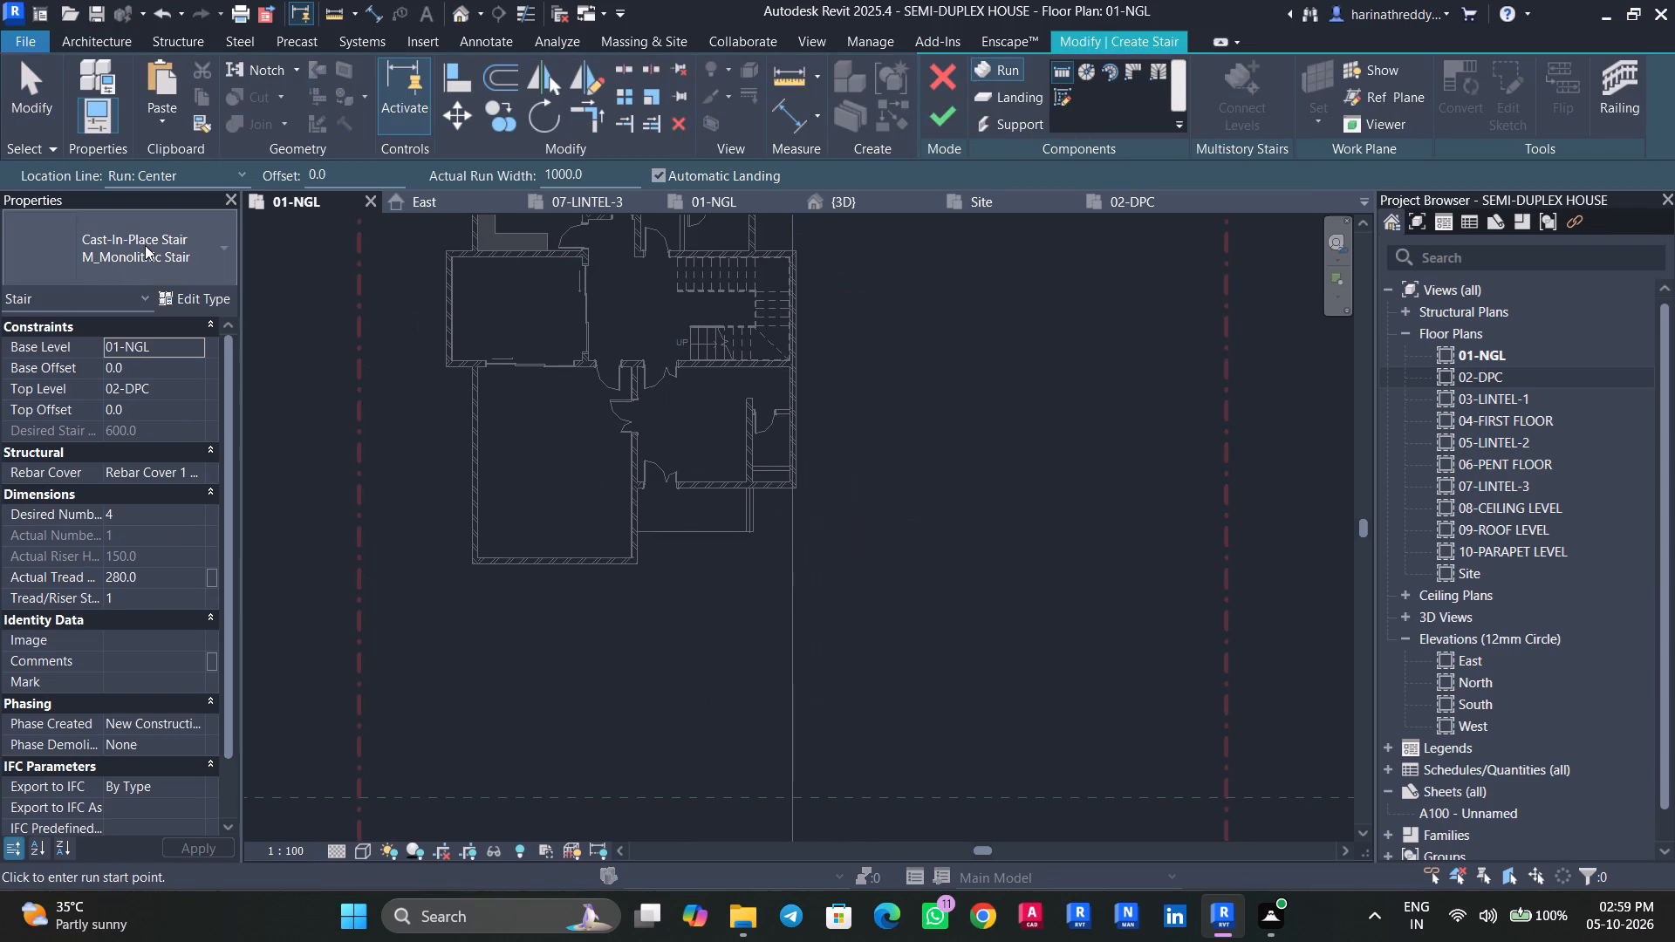
pyautogui.click(145, 245)
pyautogui.press('Escape')
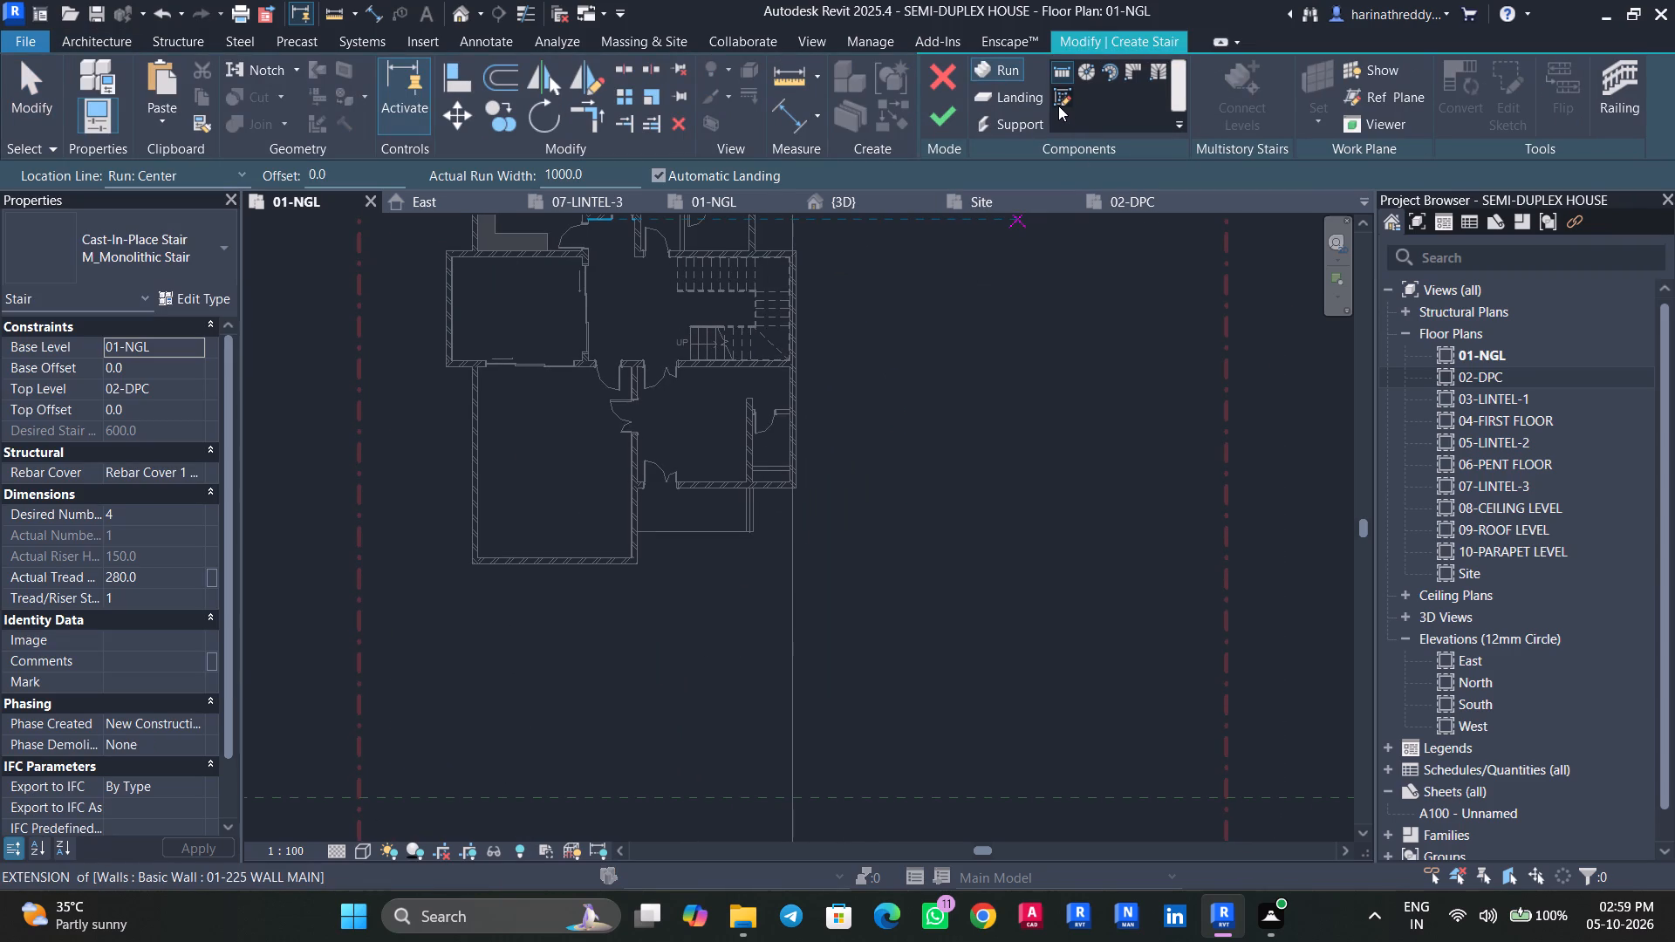
pyautogui.click(207, 293)
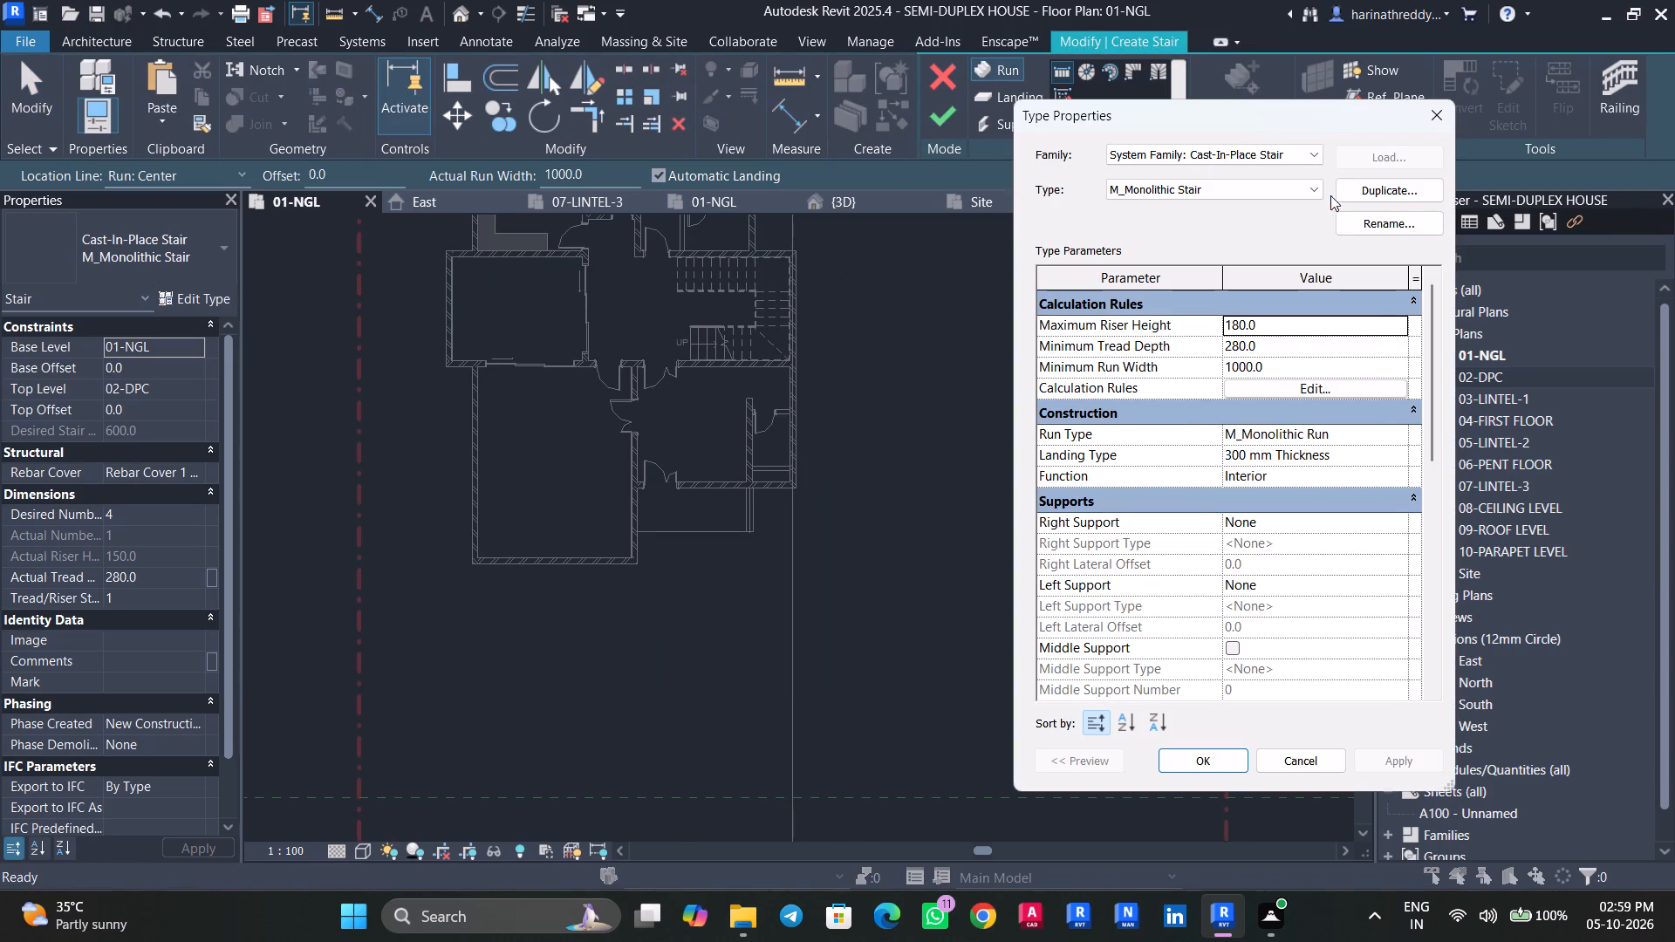
pyautogui.click(1369, 188)
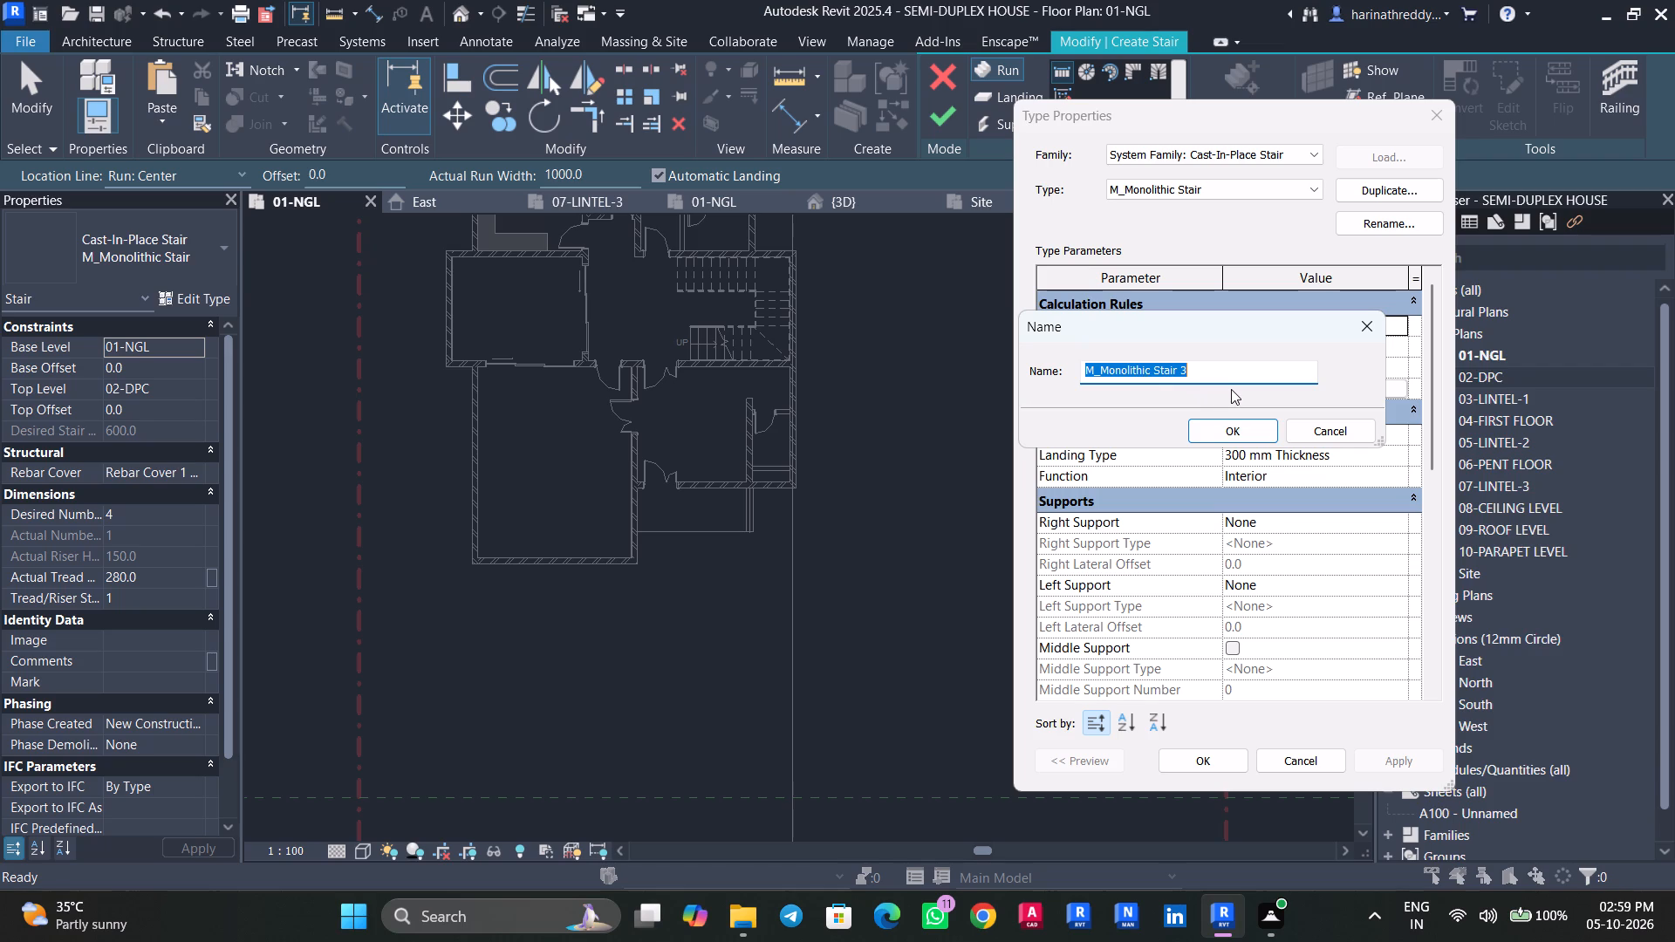
pyautogui.write('00')
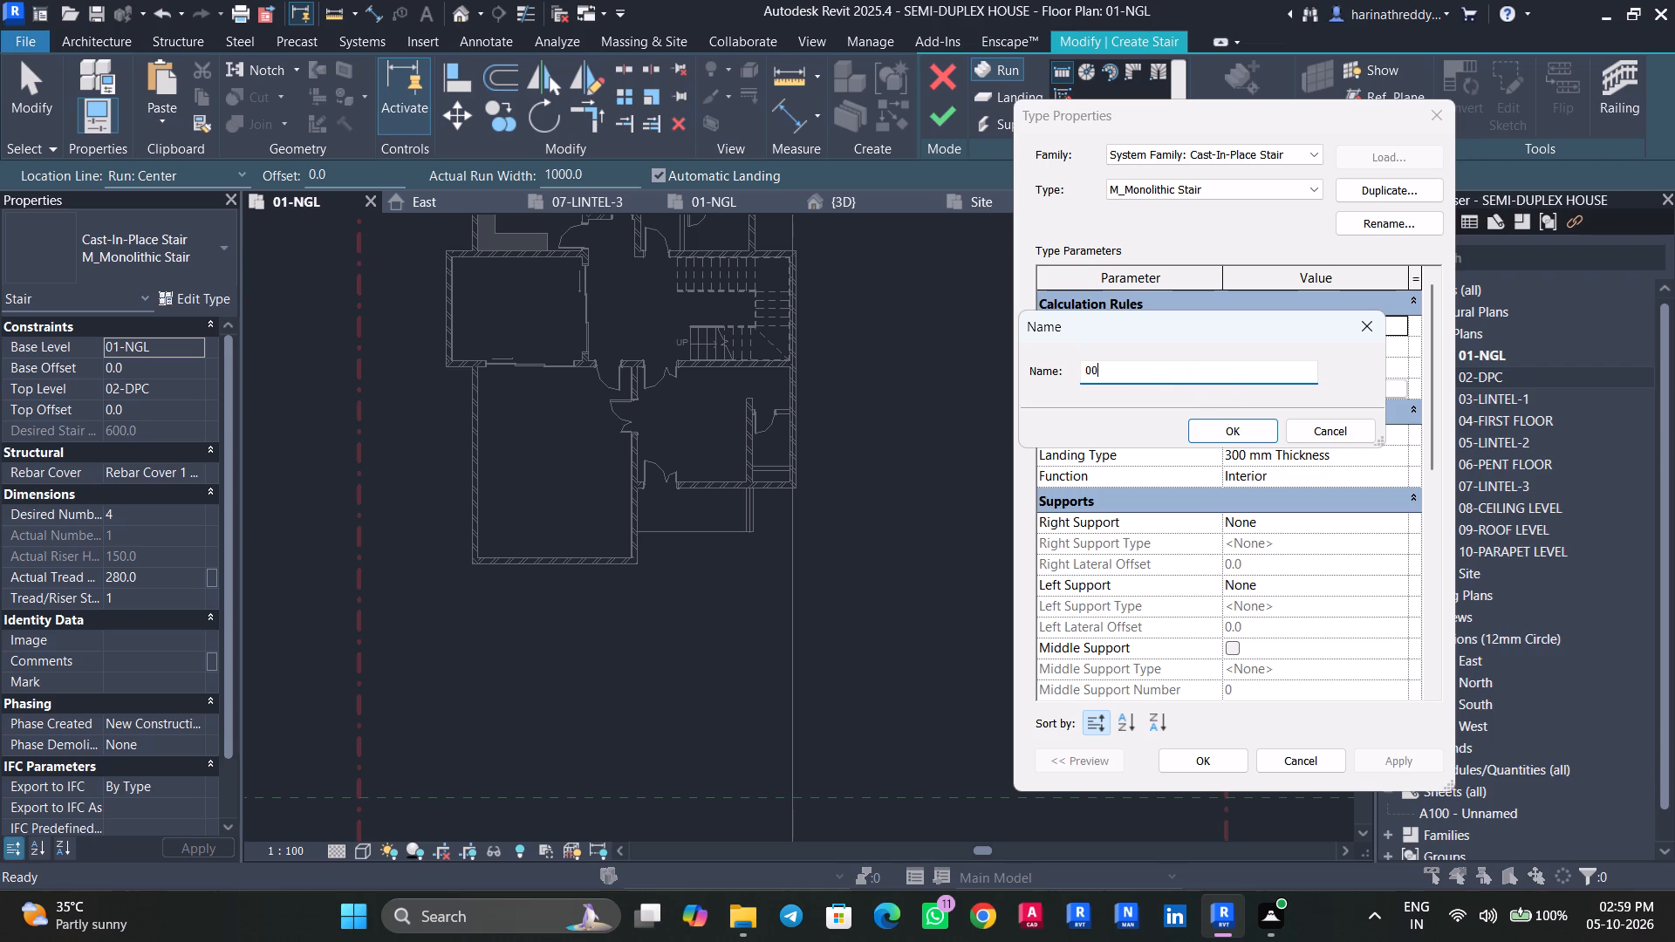
pyautogui.write('-STEPS')
pyautogui.click(1219, 437)
pyautogui.click(1234, 758)
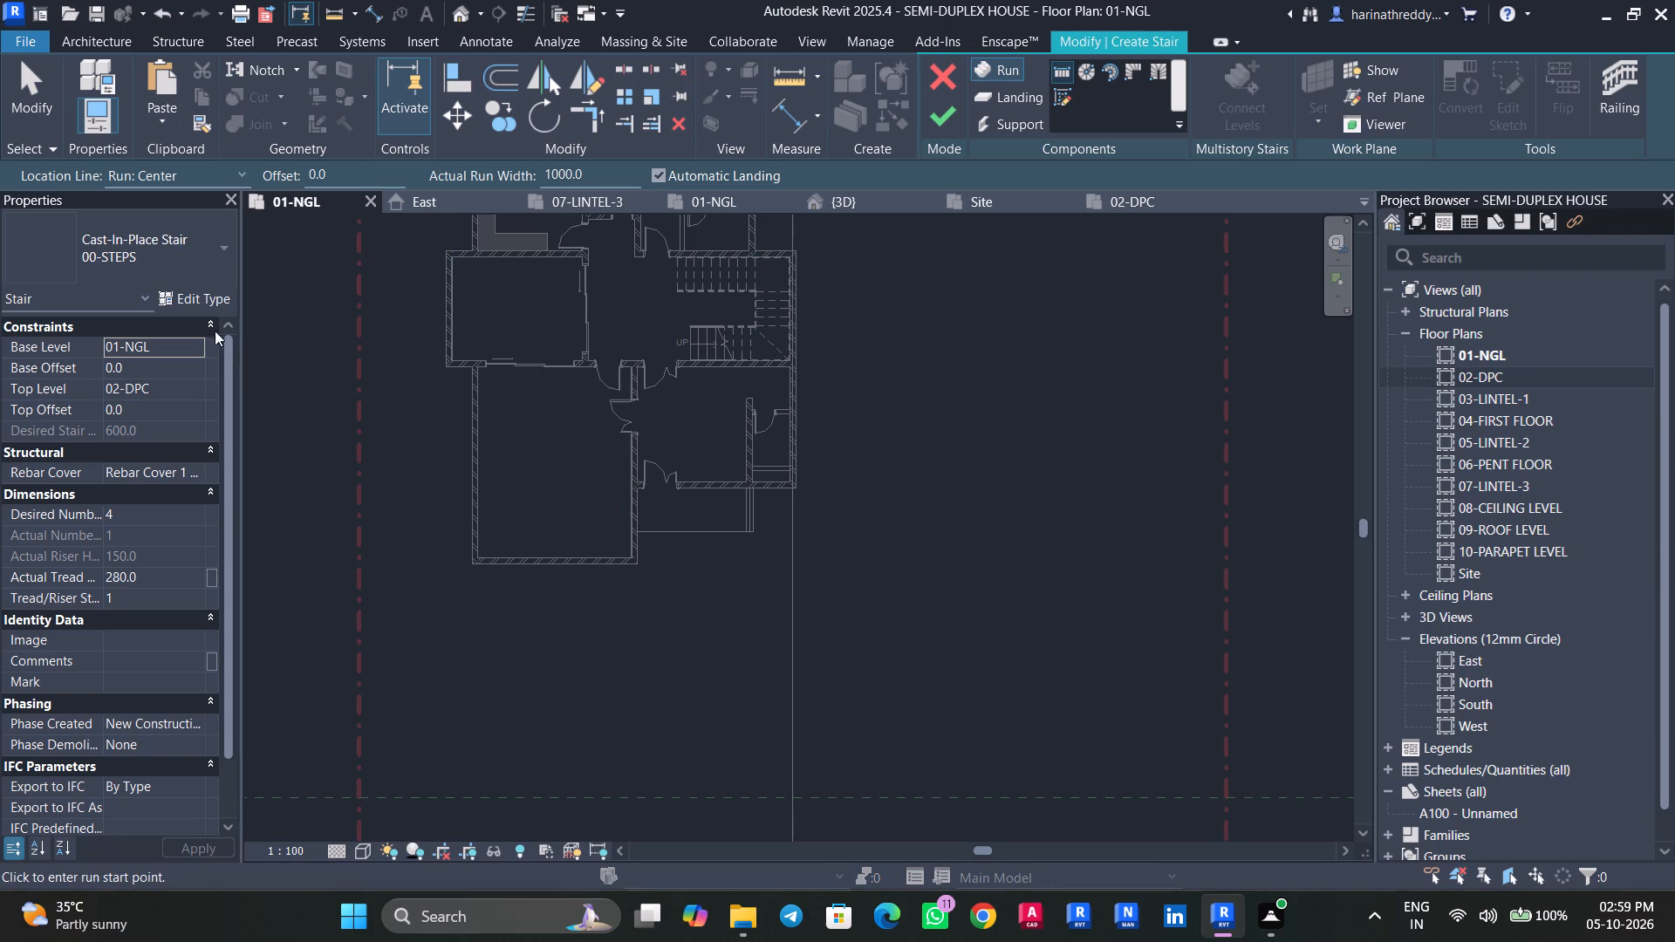
# Duplicate the M_Monolithic Run type used by the 00-STEPS stair as a new run type named 00-STEPS.
pyautogui.click(195, 297)
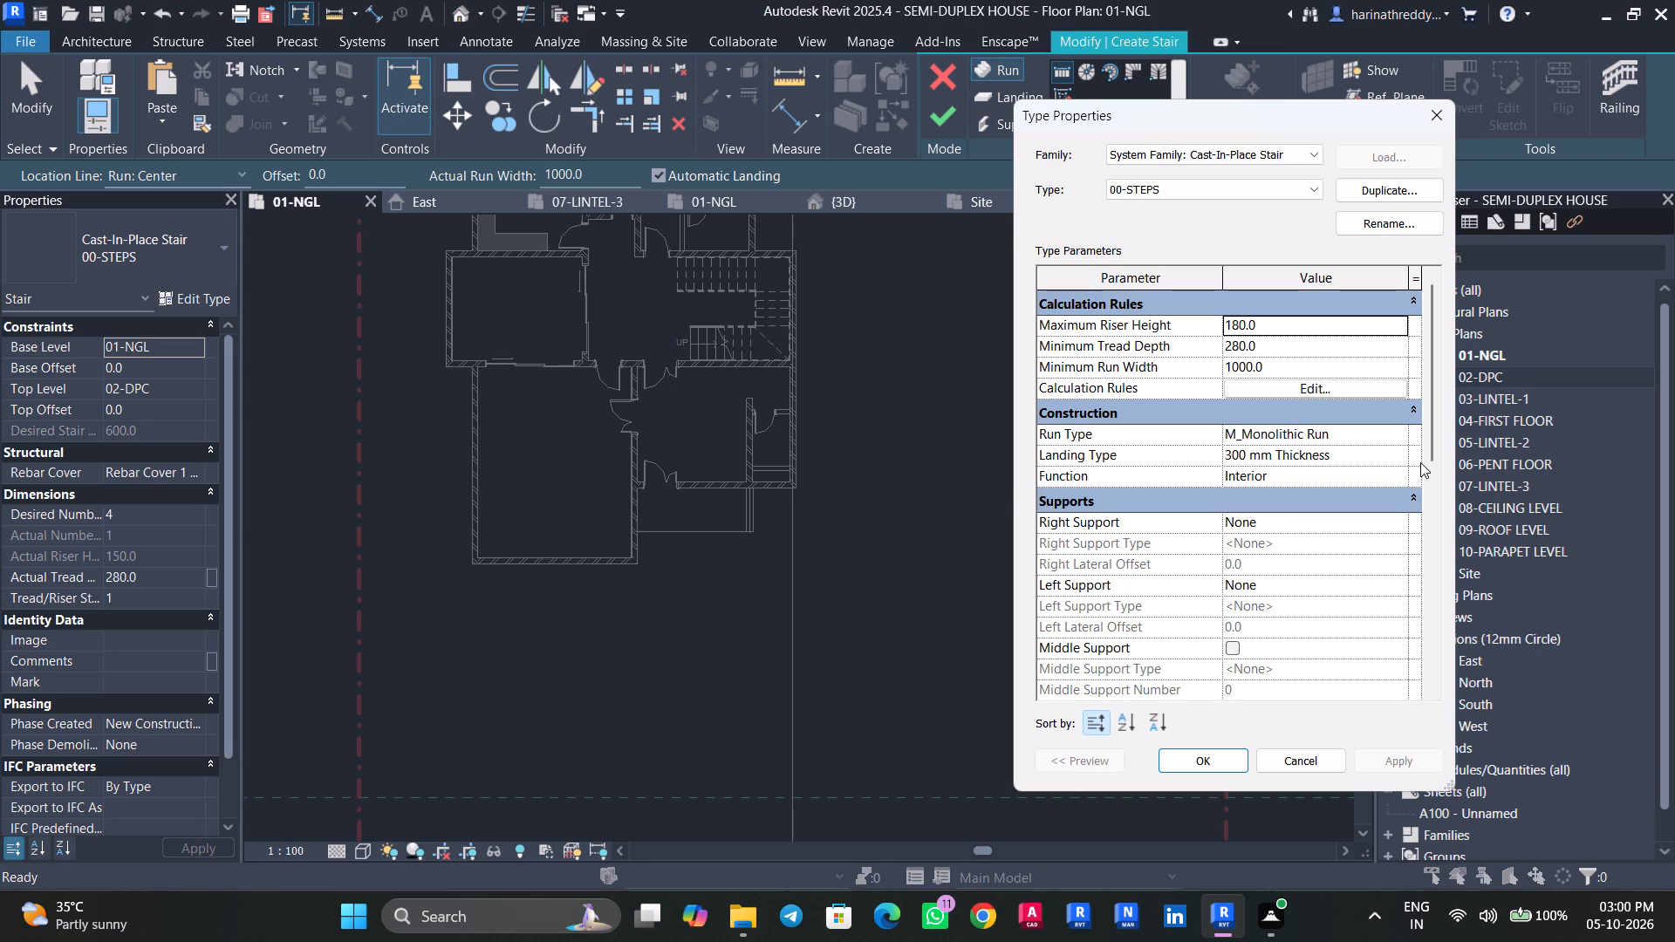
pyautogui.click(1408, 433)
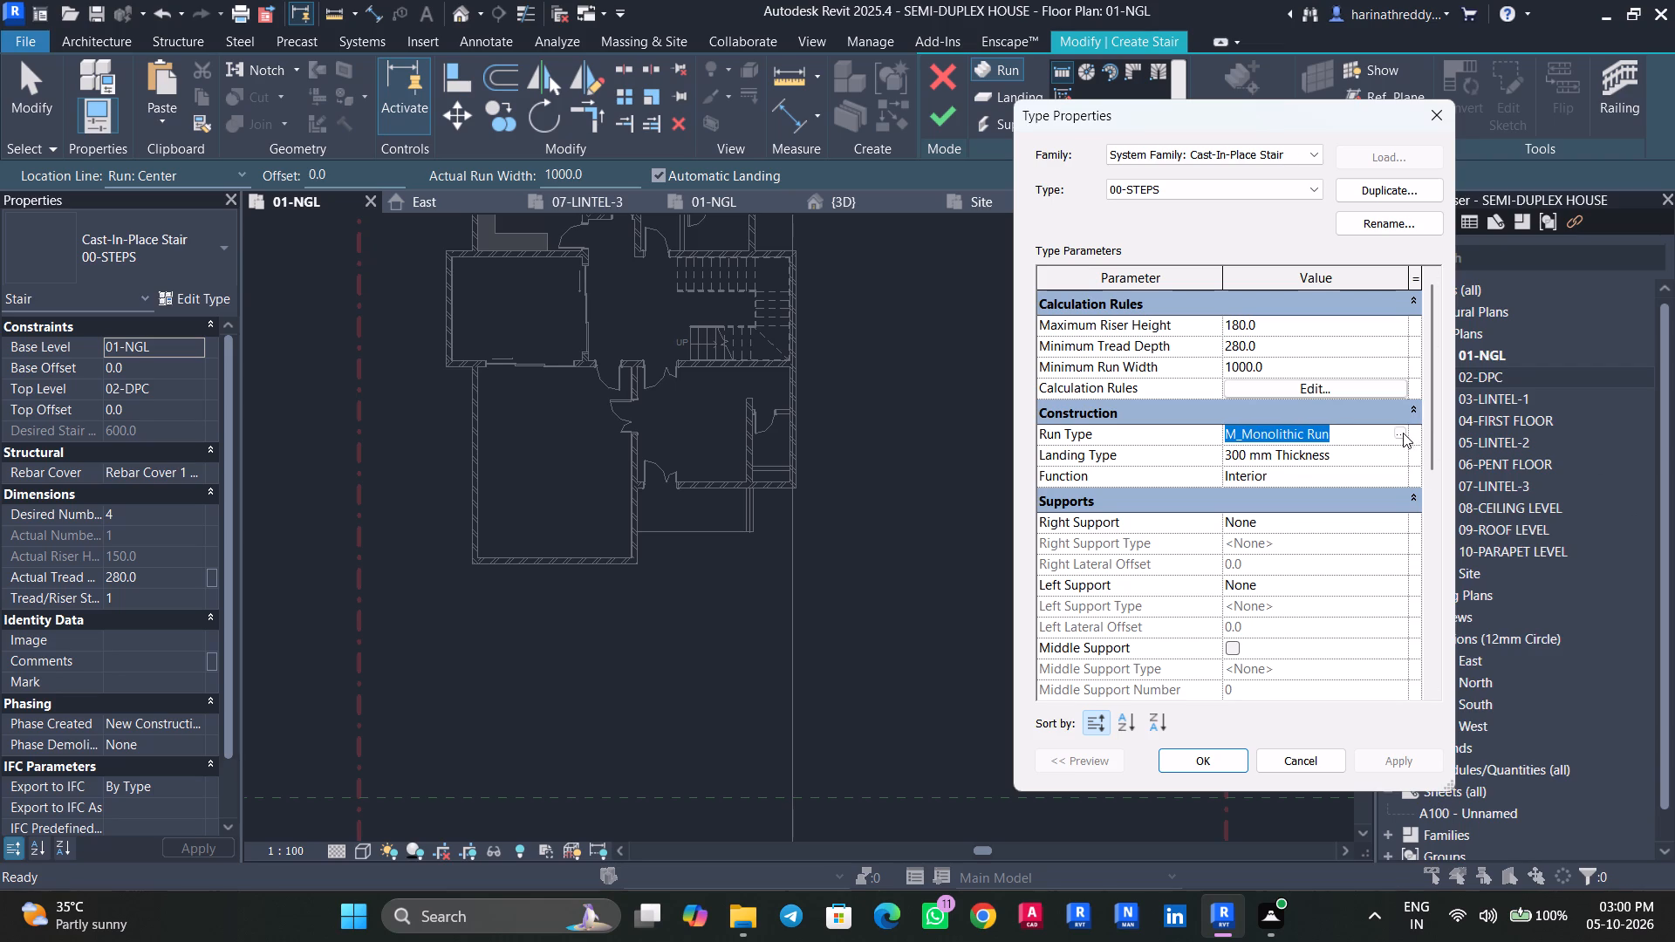
pyautogui.click(1402, 431)
pyautogui.click(1368, 188)
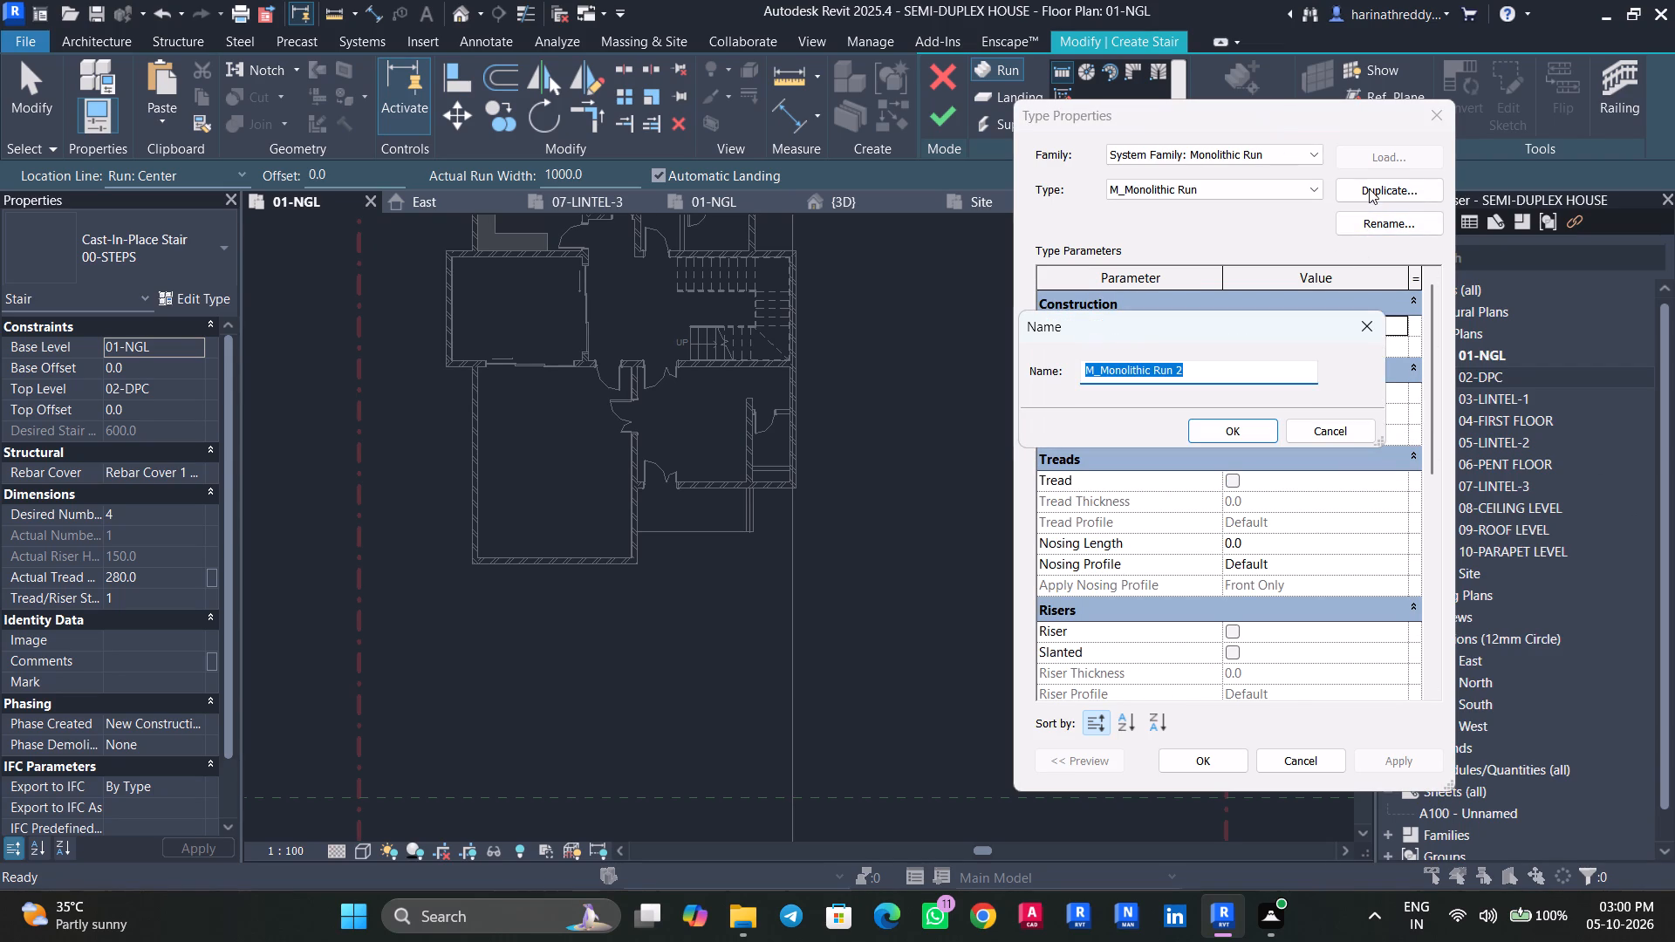
pyautogui.write('00-STEPS')
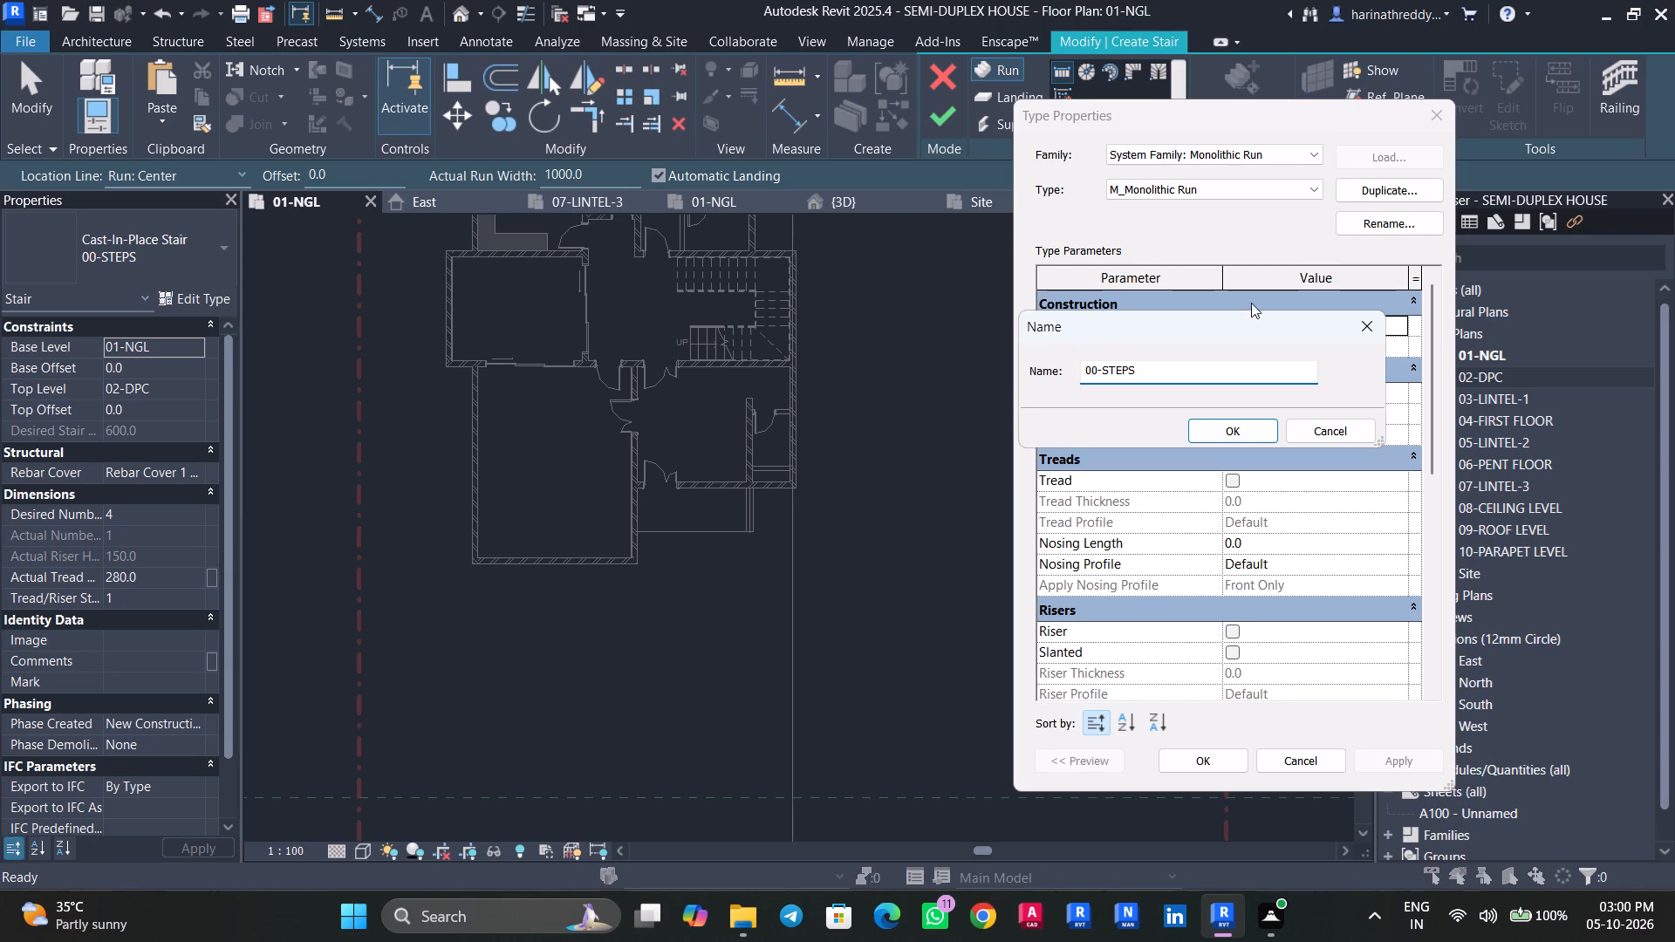
pyautogui.click(1226, 429)
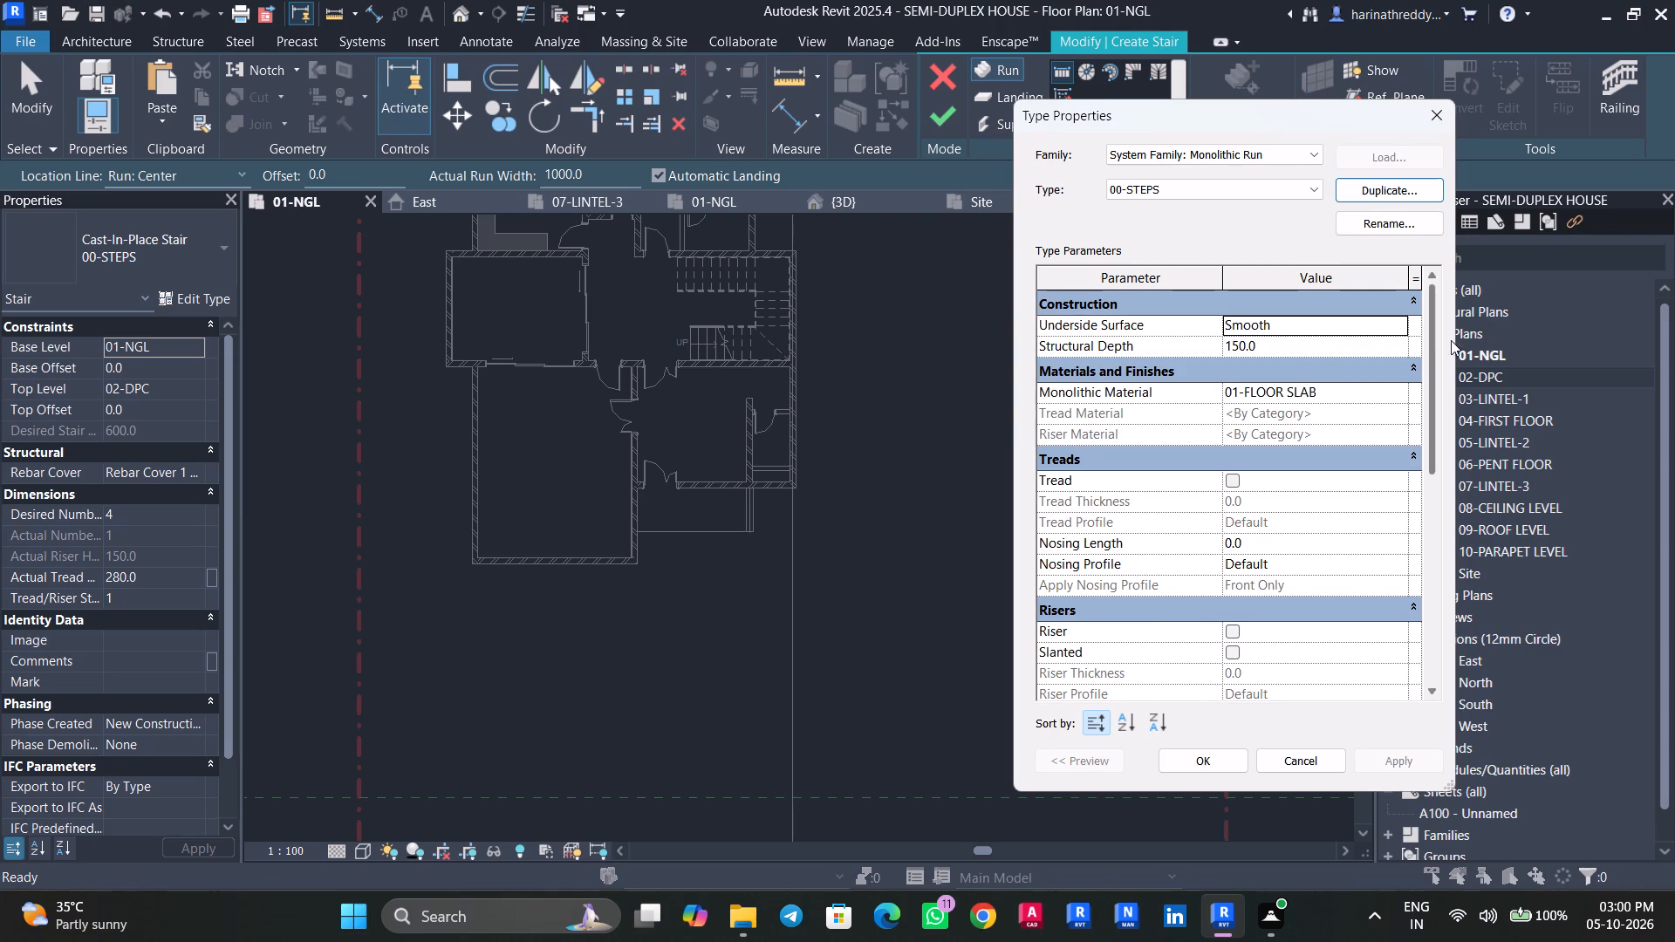
# Set the 00-STEPS run type's underside surface to Stepped and structural depth to 450, and apply it to the stair type.
pyautogui.click(1402, 324)
pyautogui.click(1248, 345)
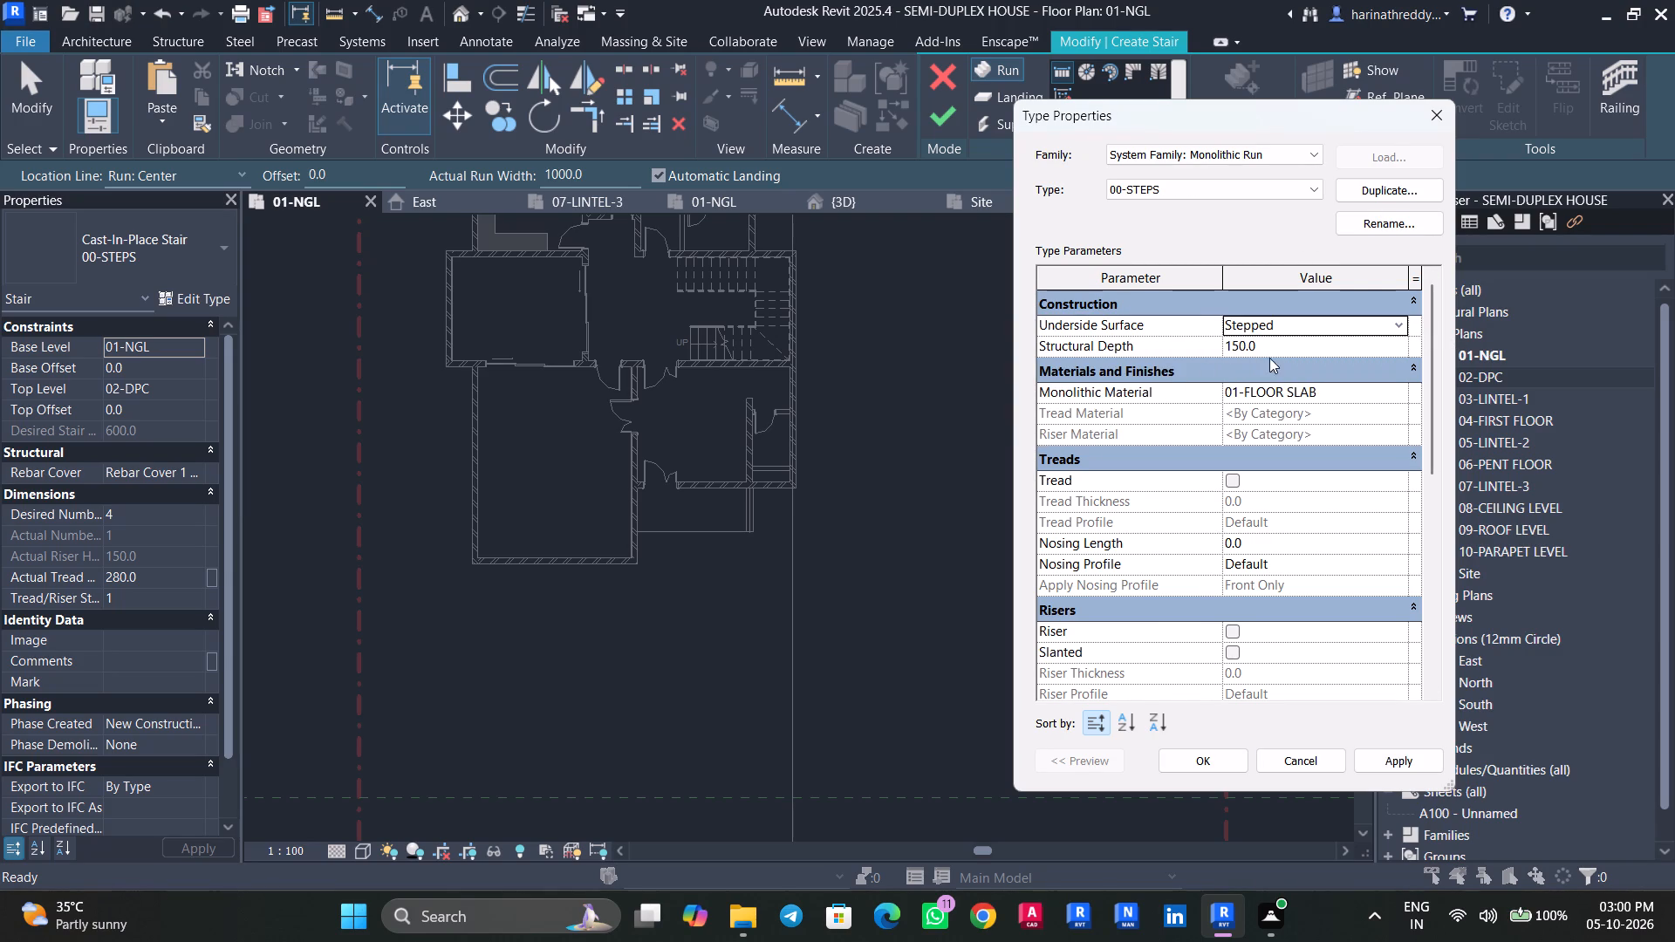
pyautogui.click(1404, 338)
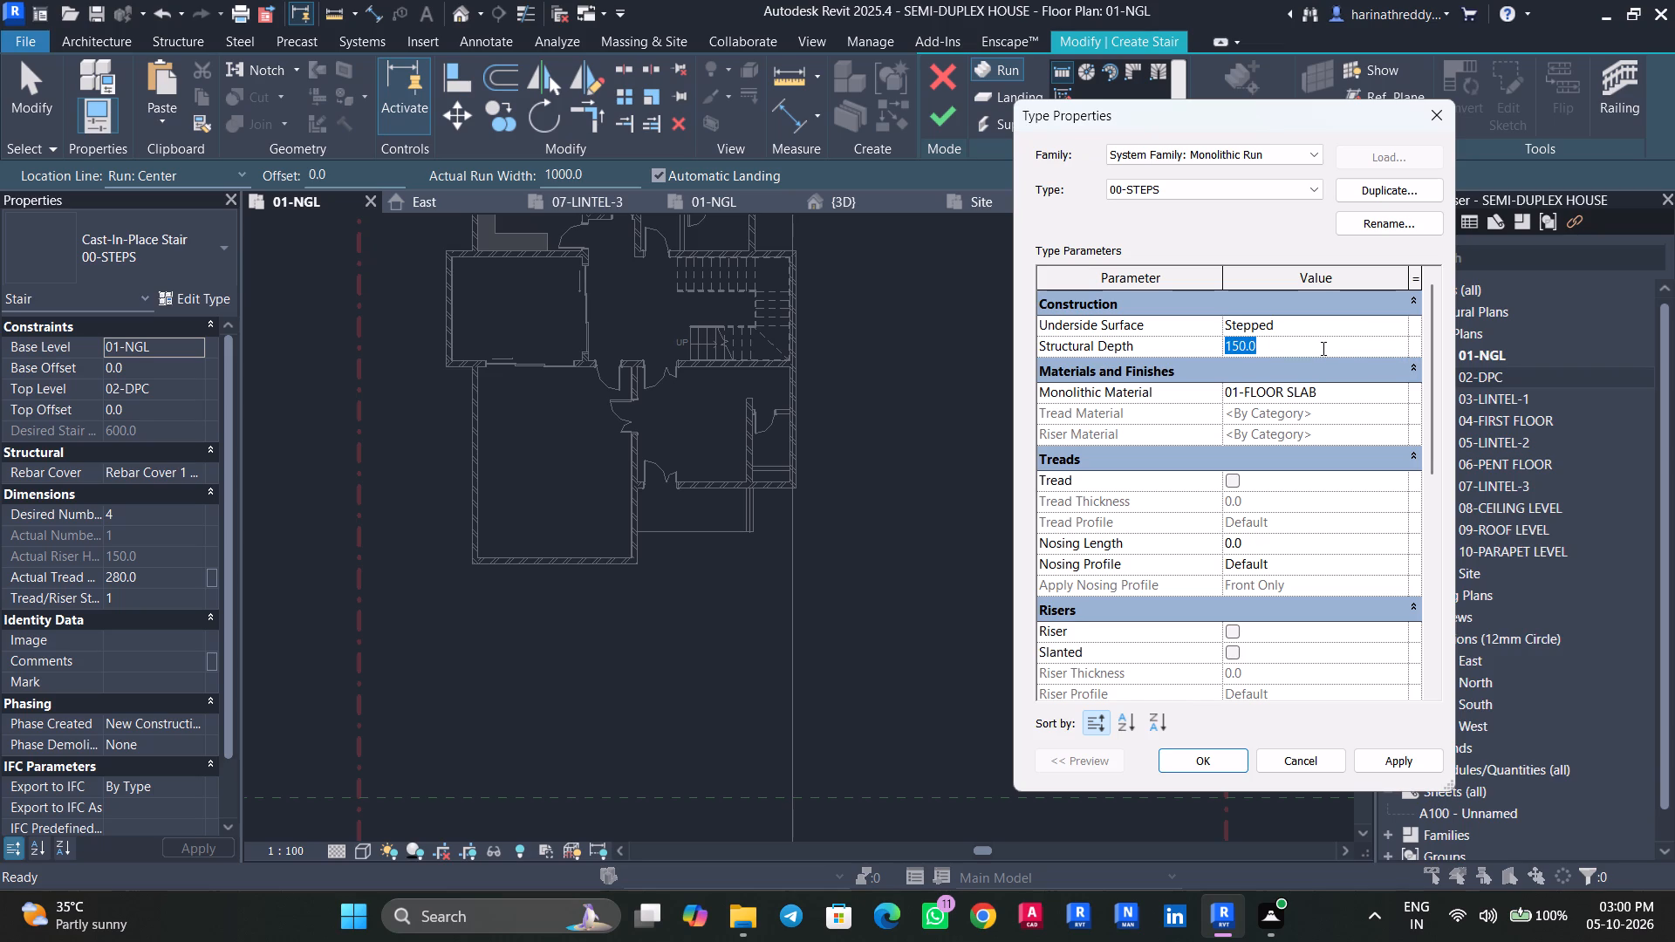
pyautogui.write('450')
pyautogui.click(1398, 762)
pyautogui.click(1207, 758)
pyautogui.click(1383, 766)
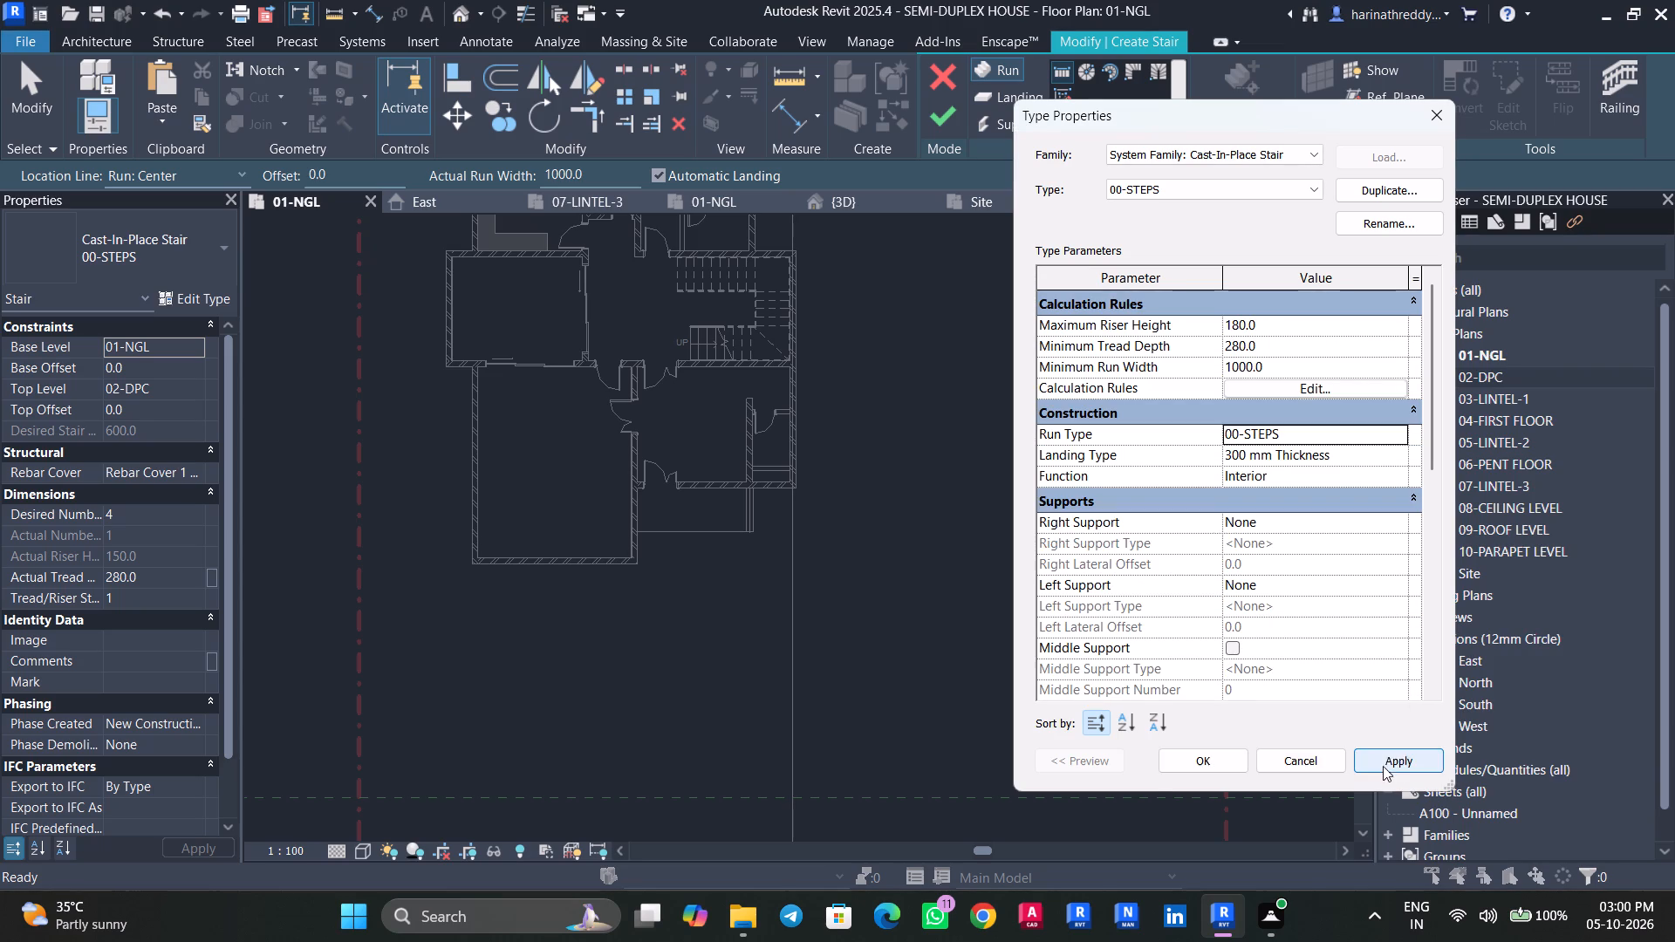
pyautogui.click(1238, 761)
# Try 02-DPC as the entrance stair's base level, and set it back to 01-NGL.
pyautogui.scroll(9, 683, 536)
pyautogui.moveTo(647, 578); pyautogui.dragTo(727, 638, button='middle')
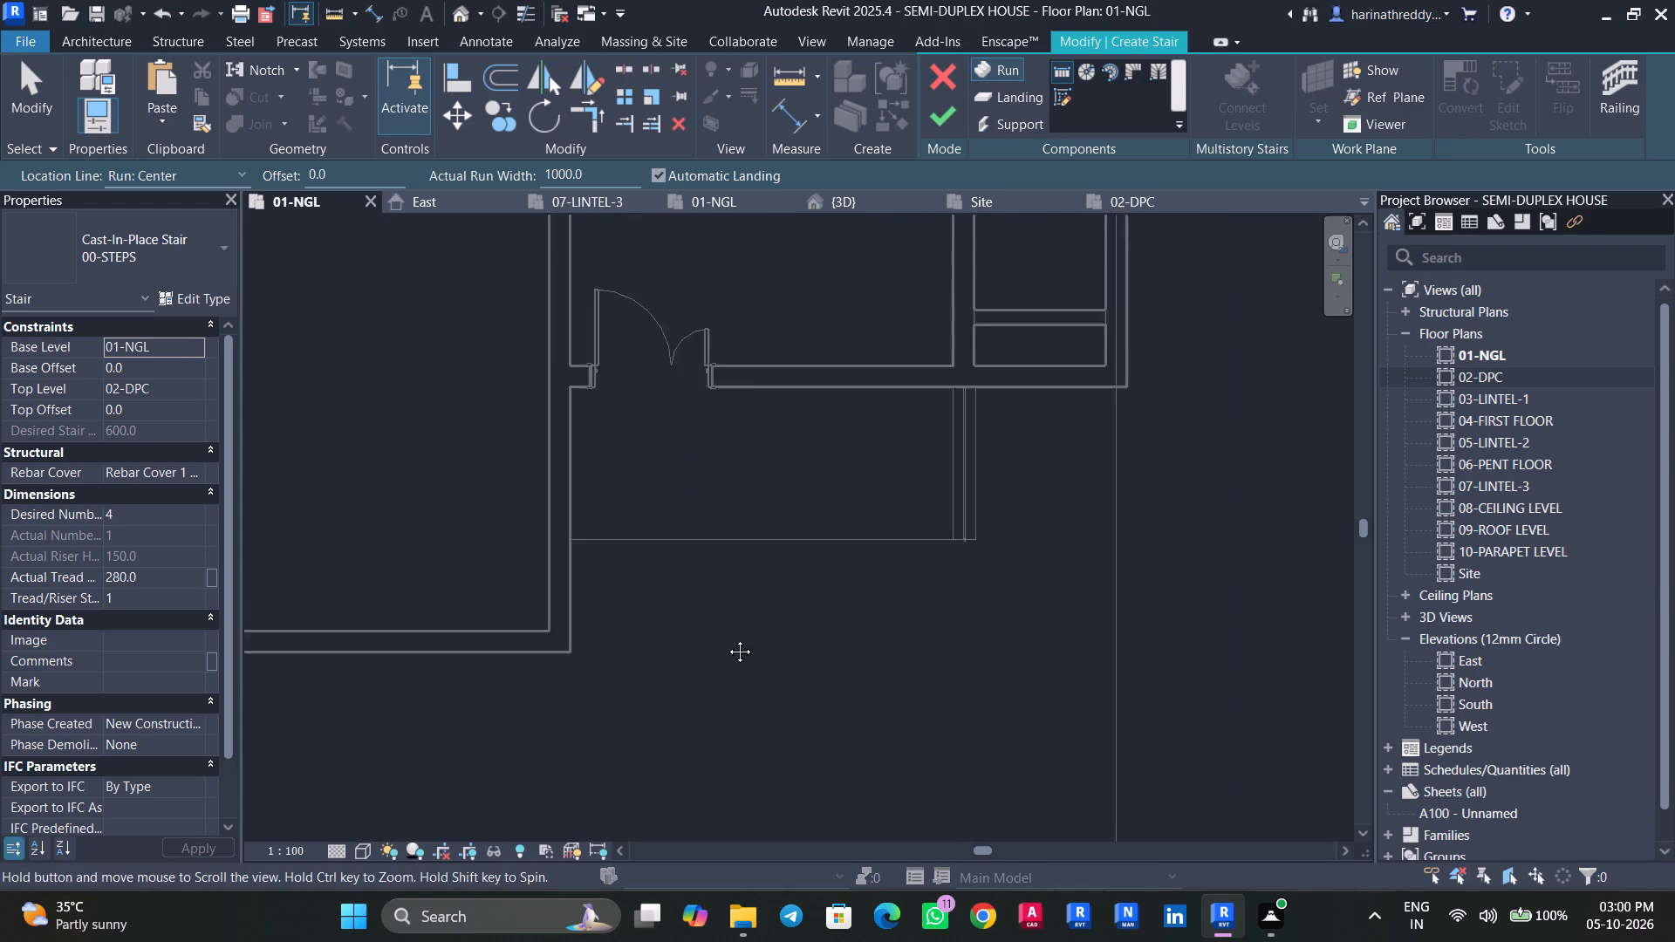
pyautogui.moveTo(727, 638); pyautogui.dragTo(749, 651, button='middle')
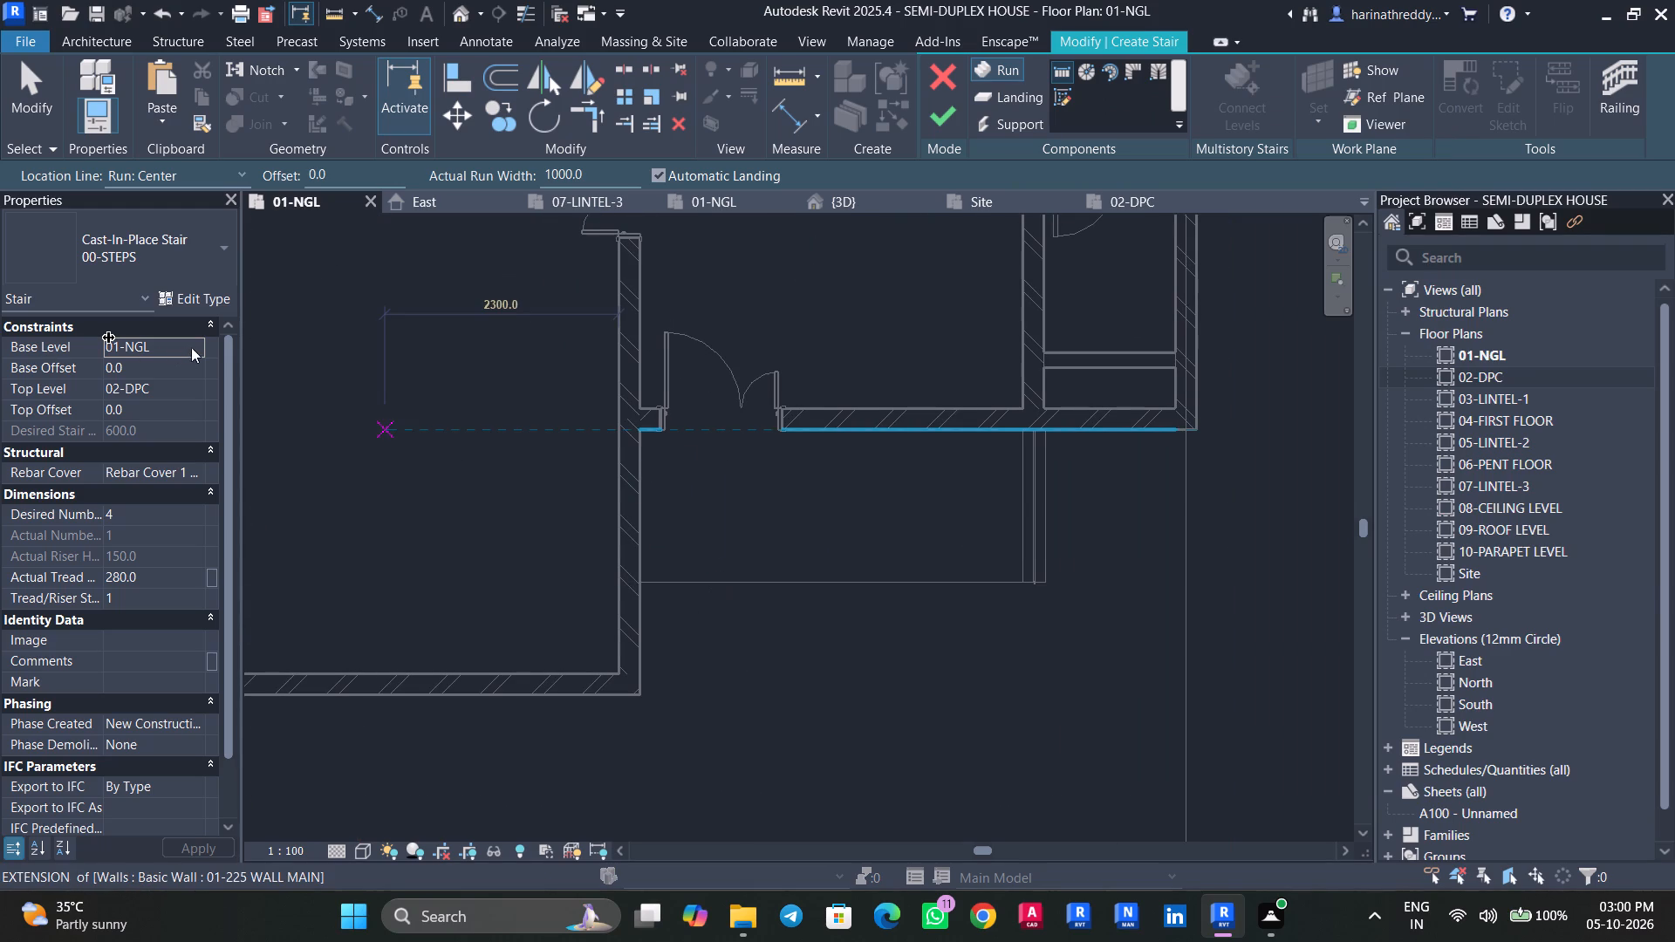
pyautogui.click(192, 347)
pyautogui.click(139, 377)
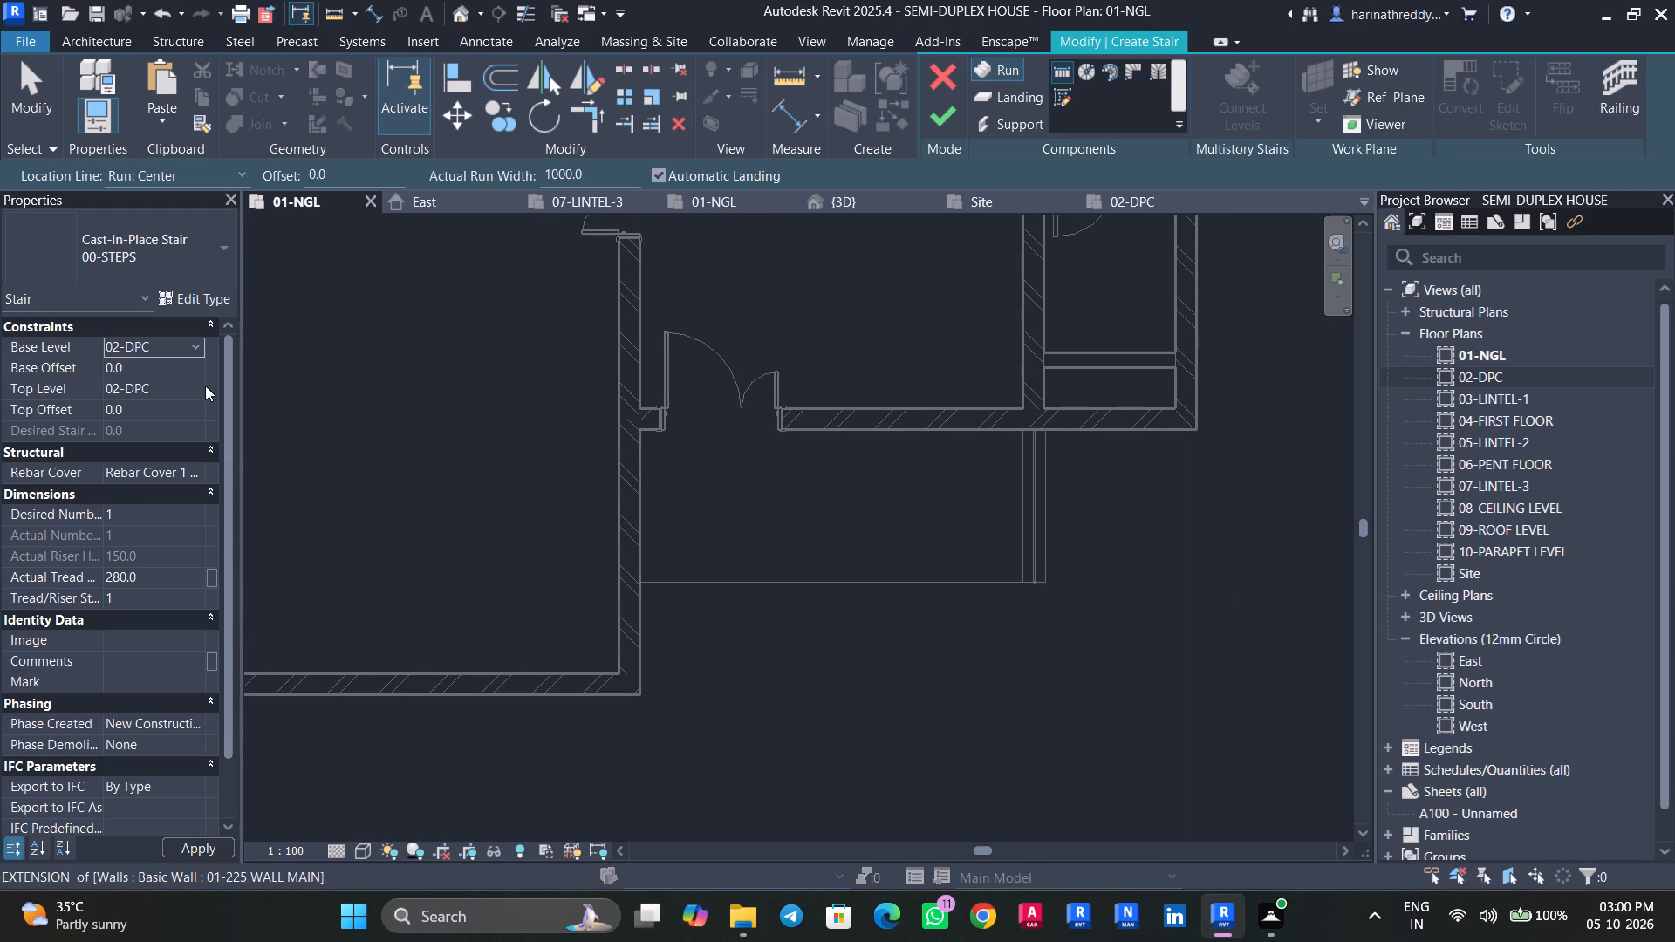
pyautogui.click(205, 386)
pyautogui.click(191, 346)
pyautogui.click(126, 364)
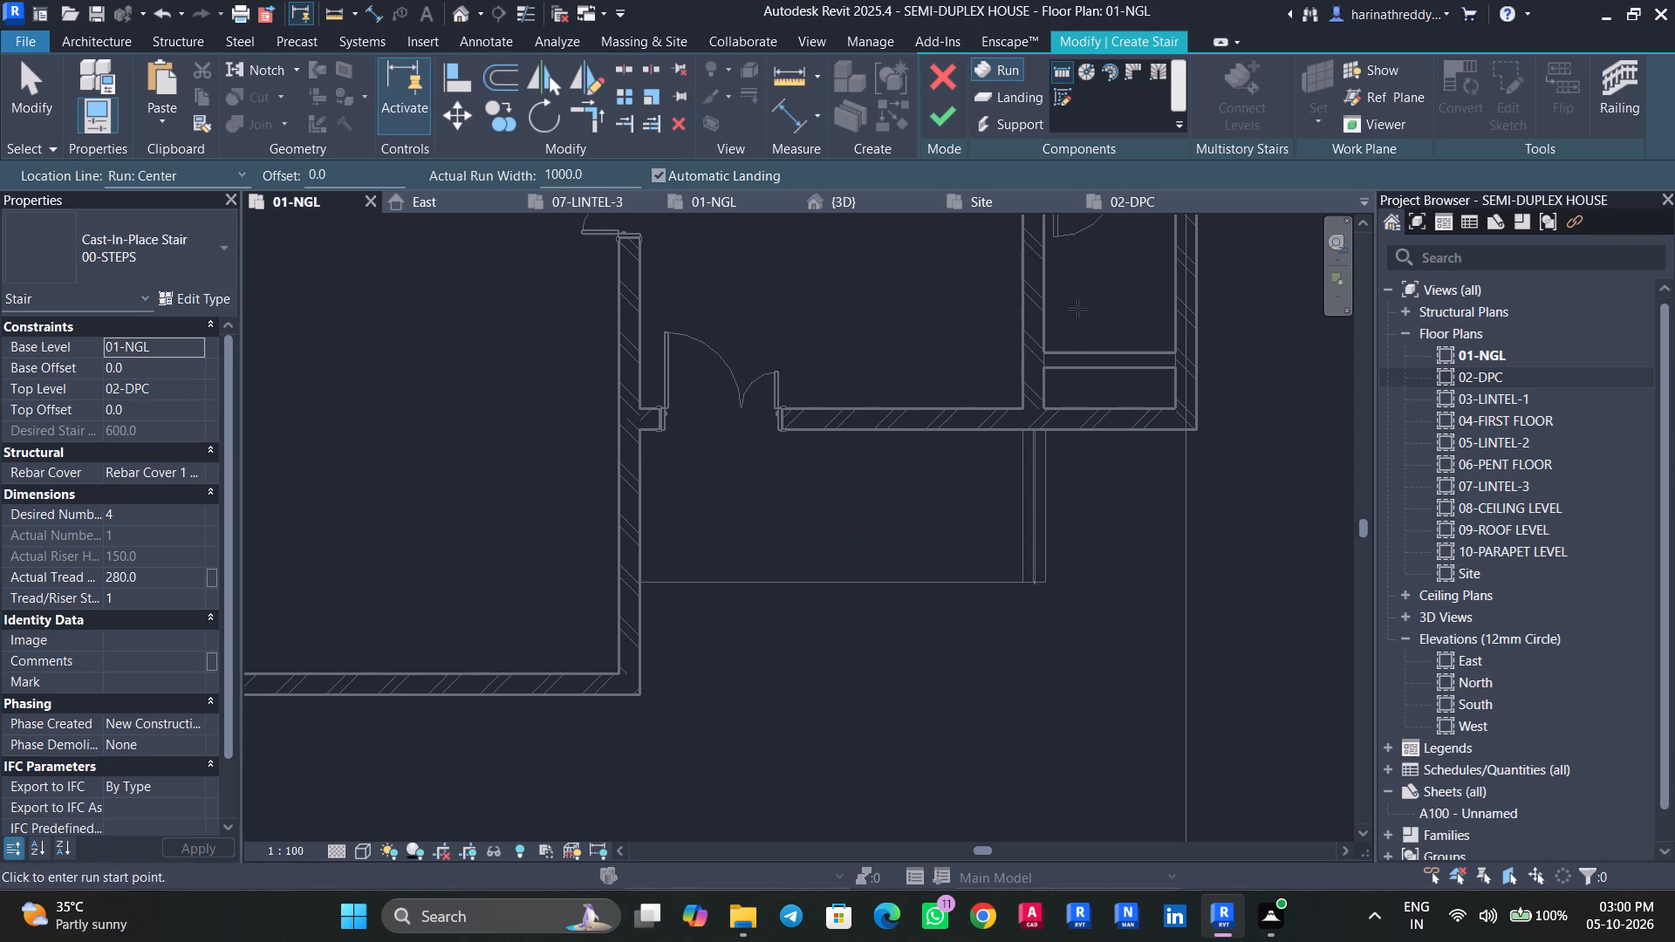
# Start a sketched run and draw two 600 mm boundary lines outward from the porch floor's front edge, 3765 mm apart, without a connecting line.
pyautogui.click(1063, 103)
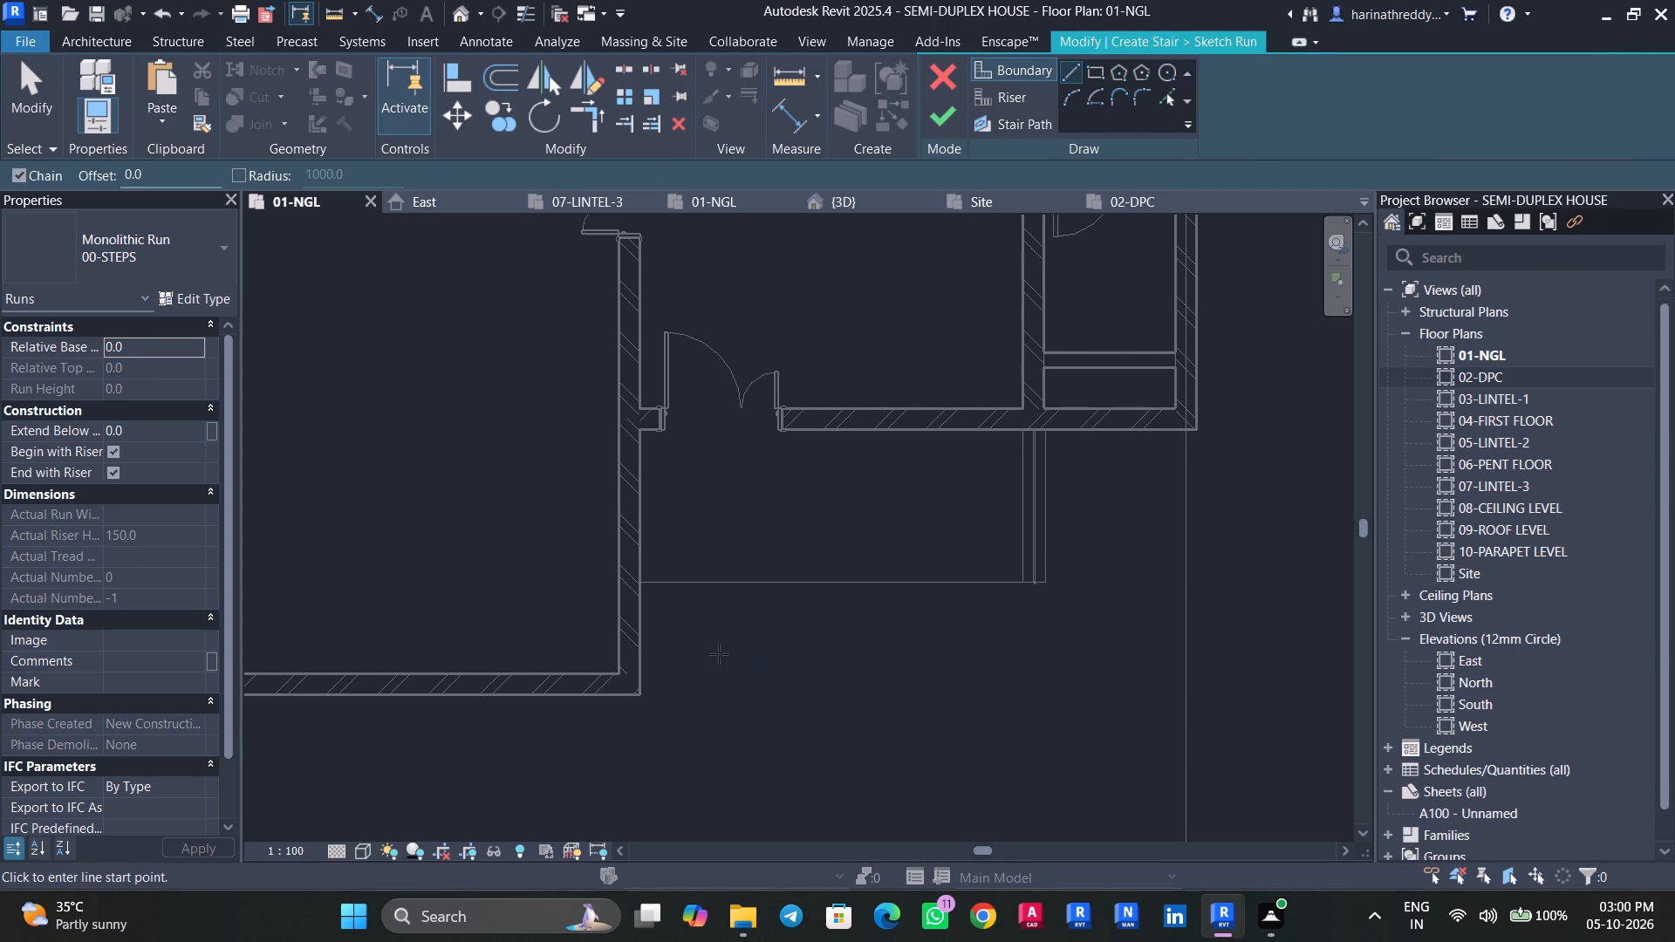
pyautogui.scroll(3, 646, 585)
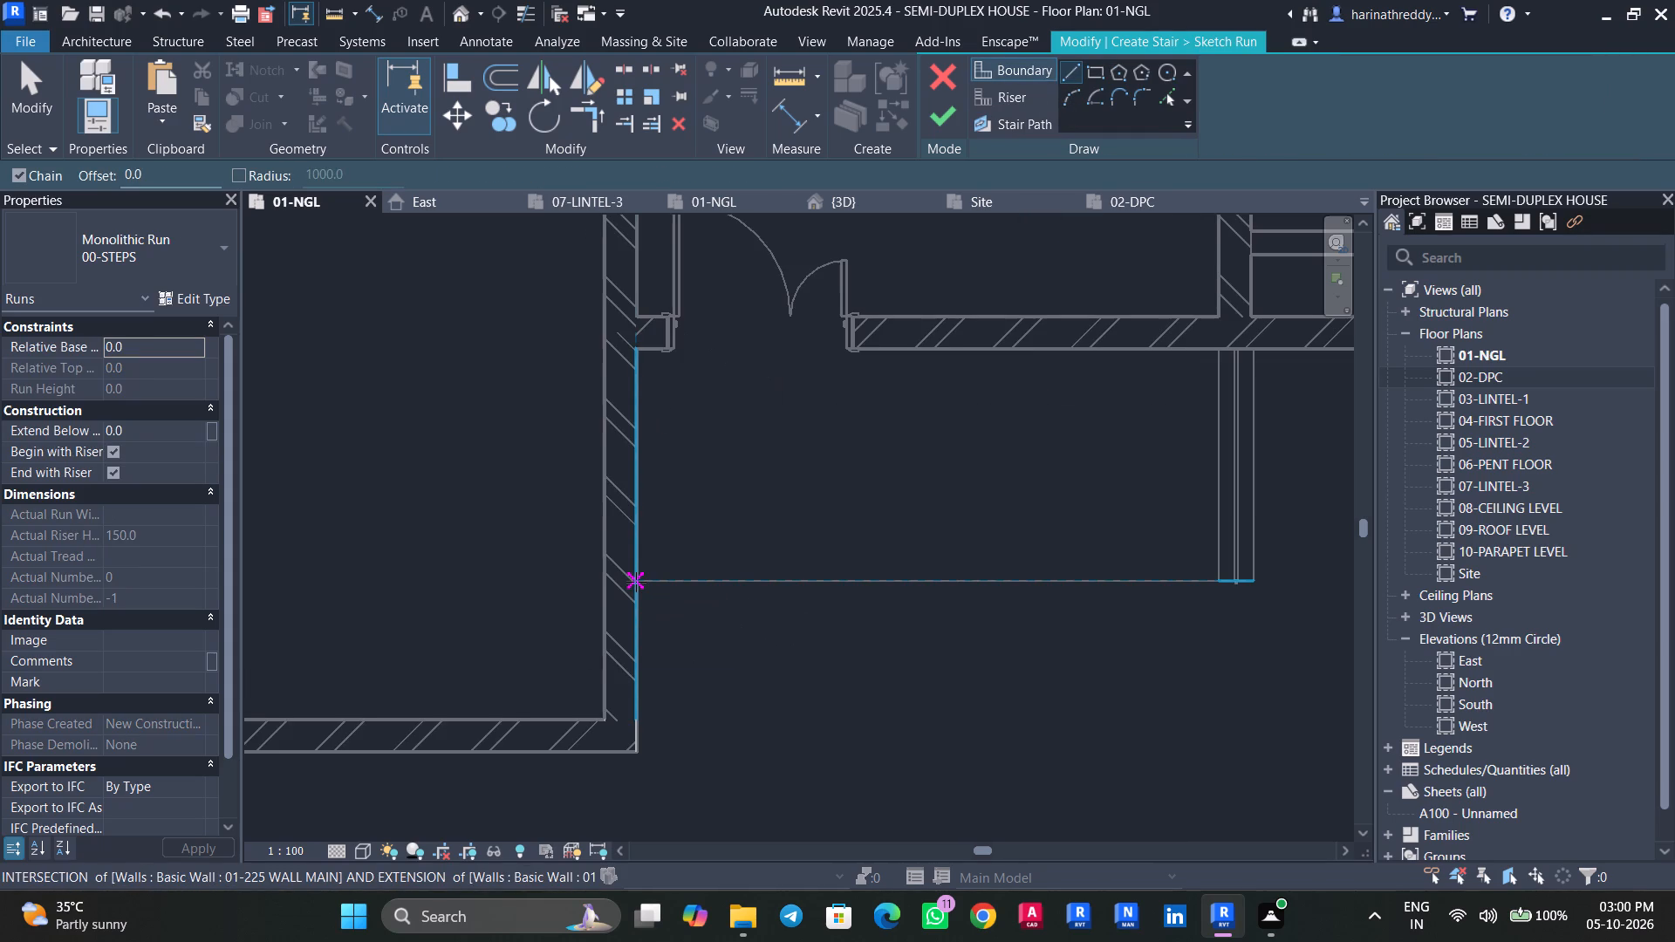
pyautogui.scroll(12, 636, 582)
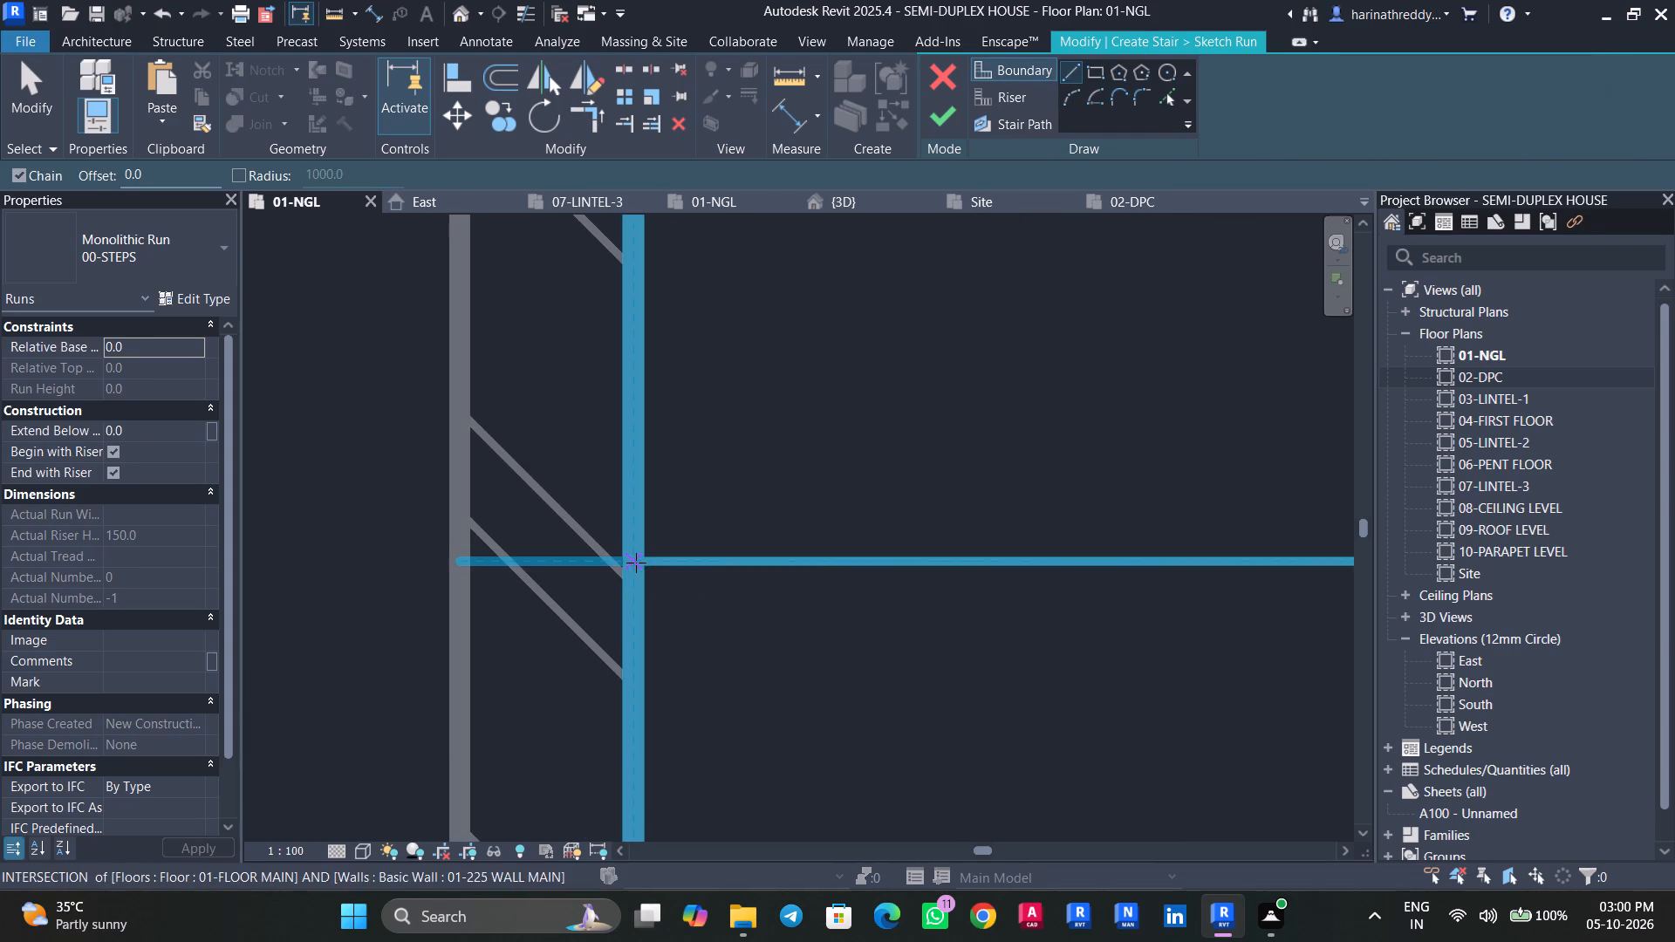
pyautogui.click(636, 562)
pyautogui.scroll(-10, 638, 665)
pyautogui.moveTo(637, 667); pyautogui.dragTo(635, 546, button='middle')
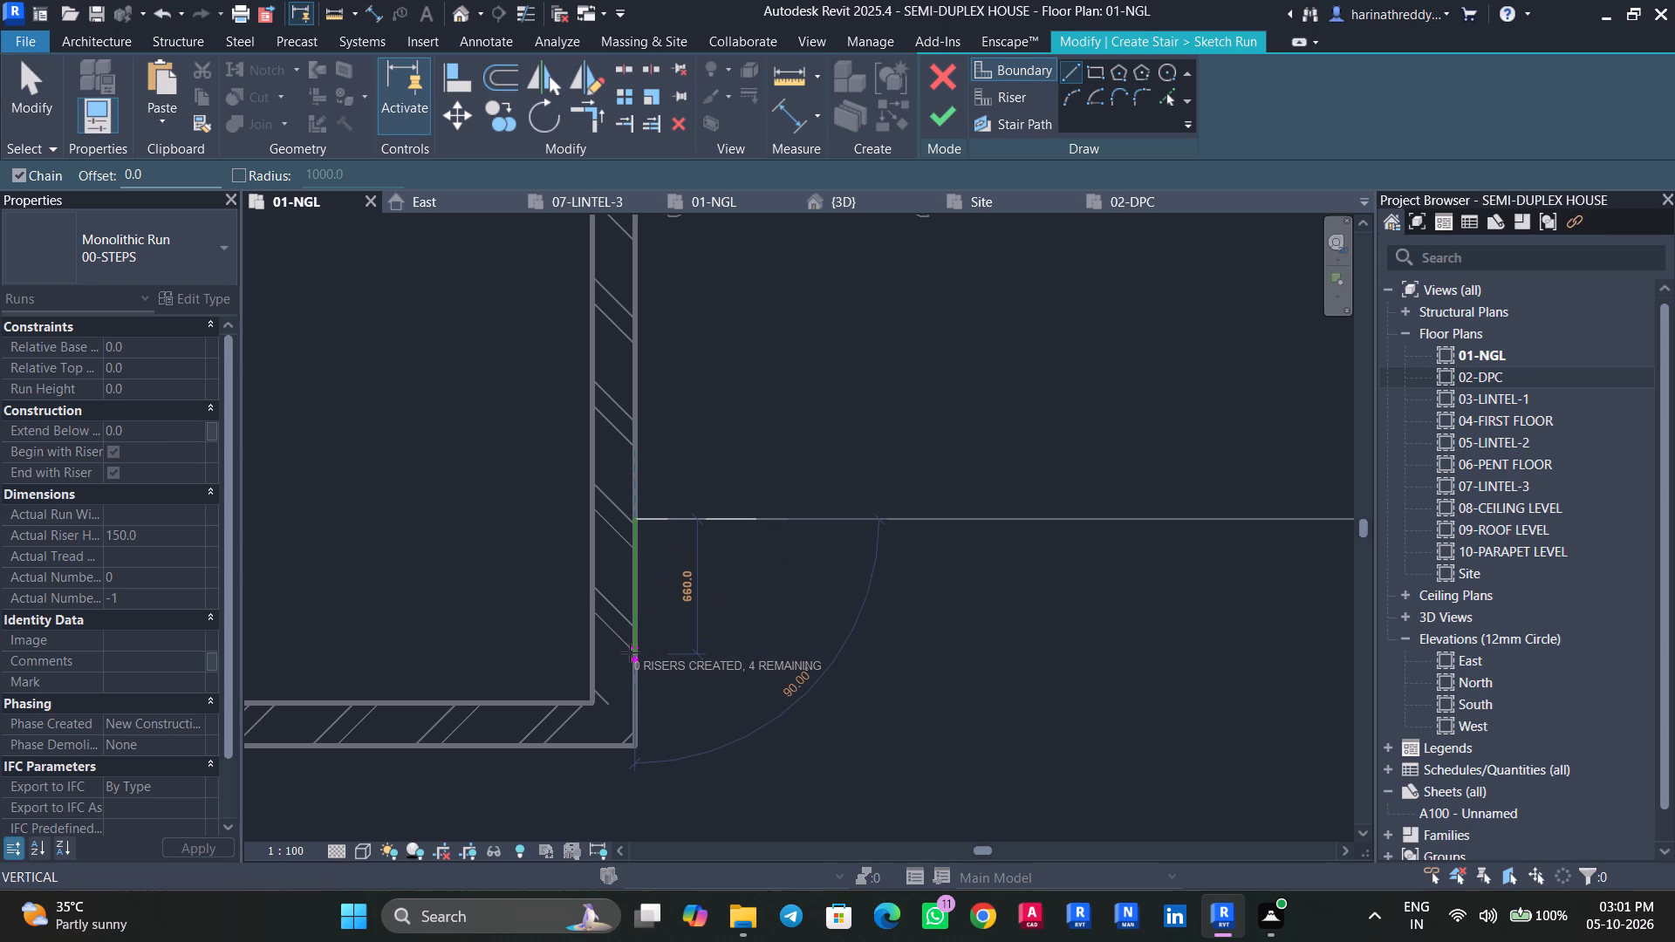
pyautogui.click(635, 642)
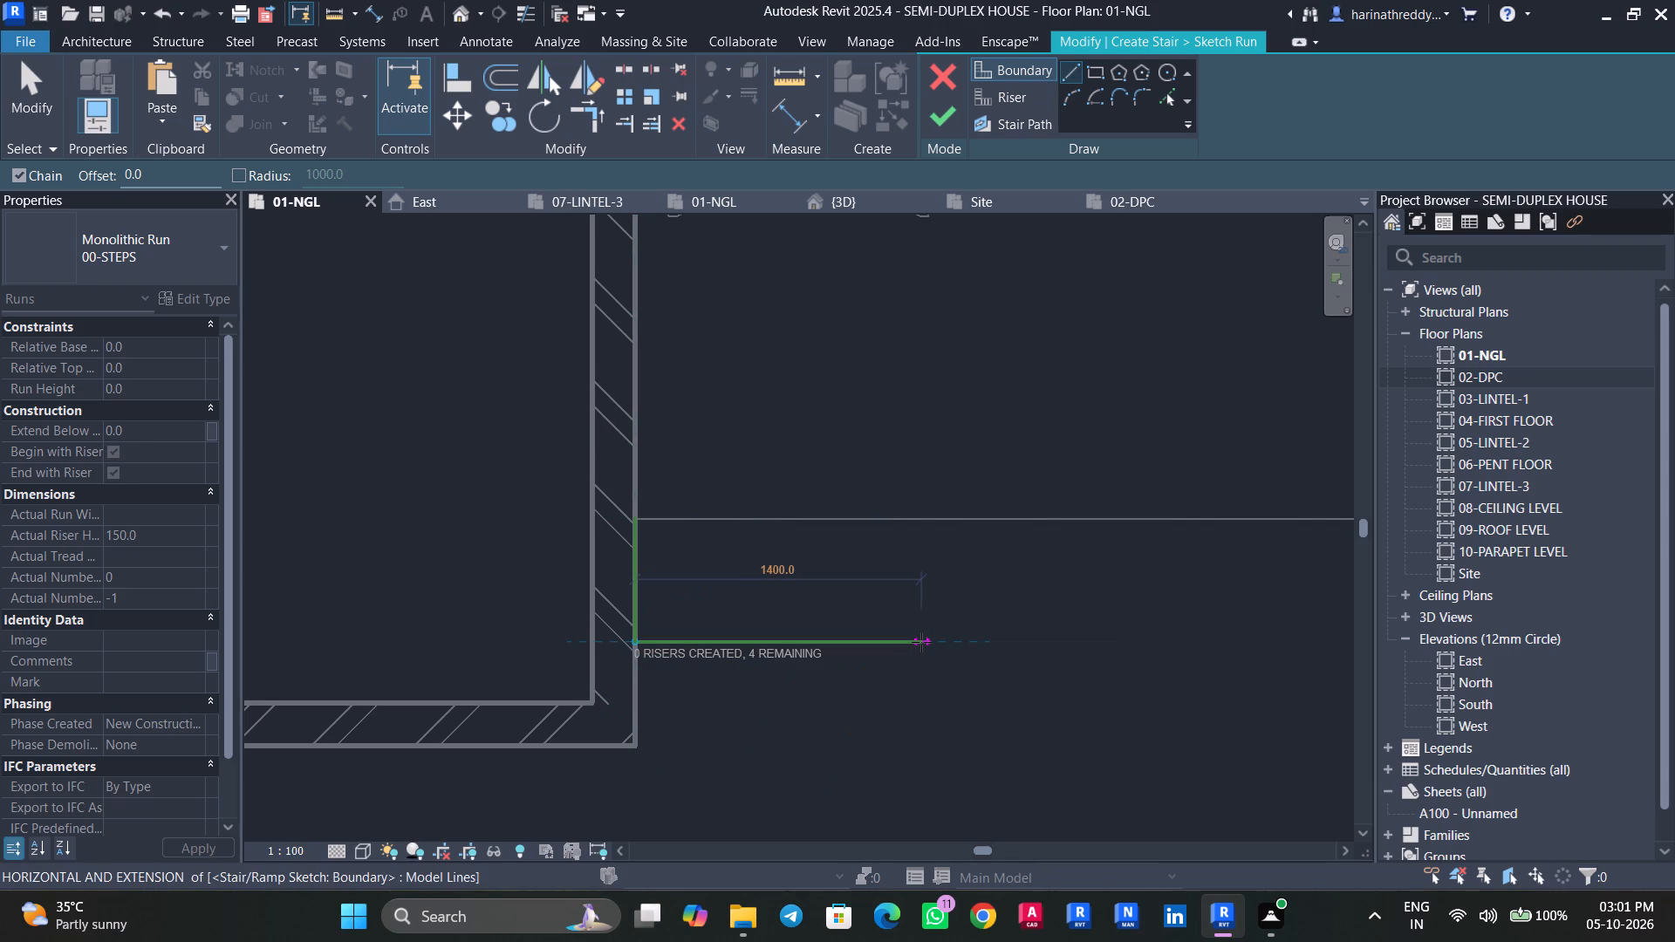
pyautogui.moveTo(921, 642); pyautogui.dragTo(622, 645, button='middle')
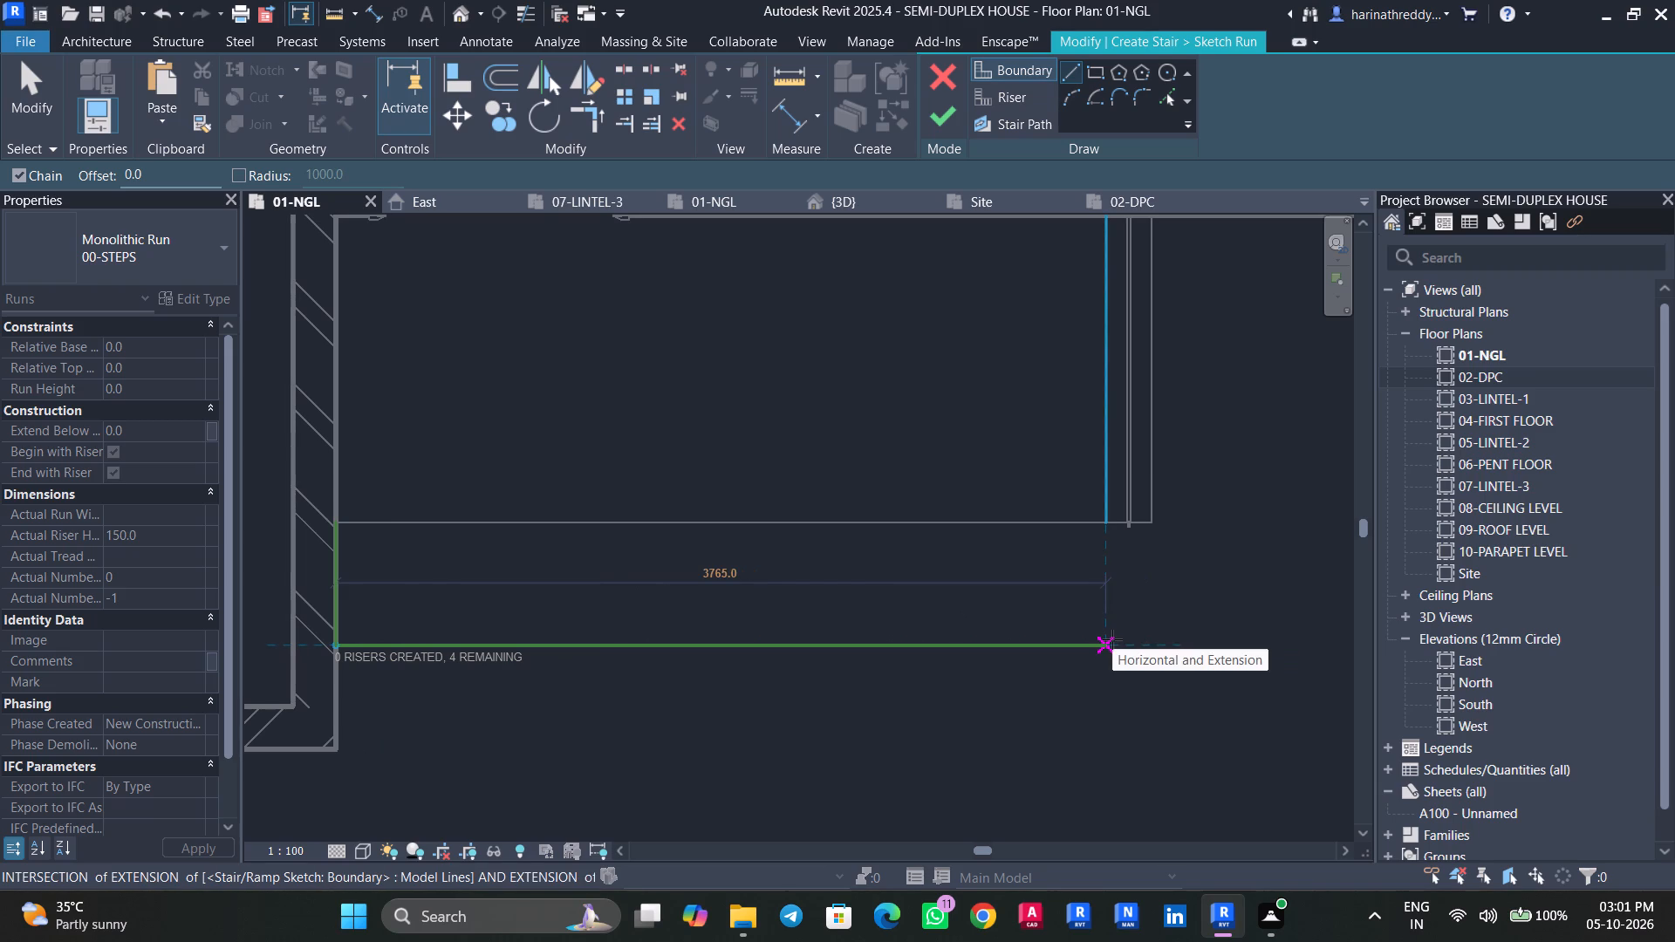
pyautogui.click(1112, 639)
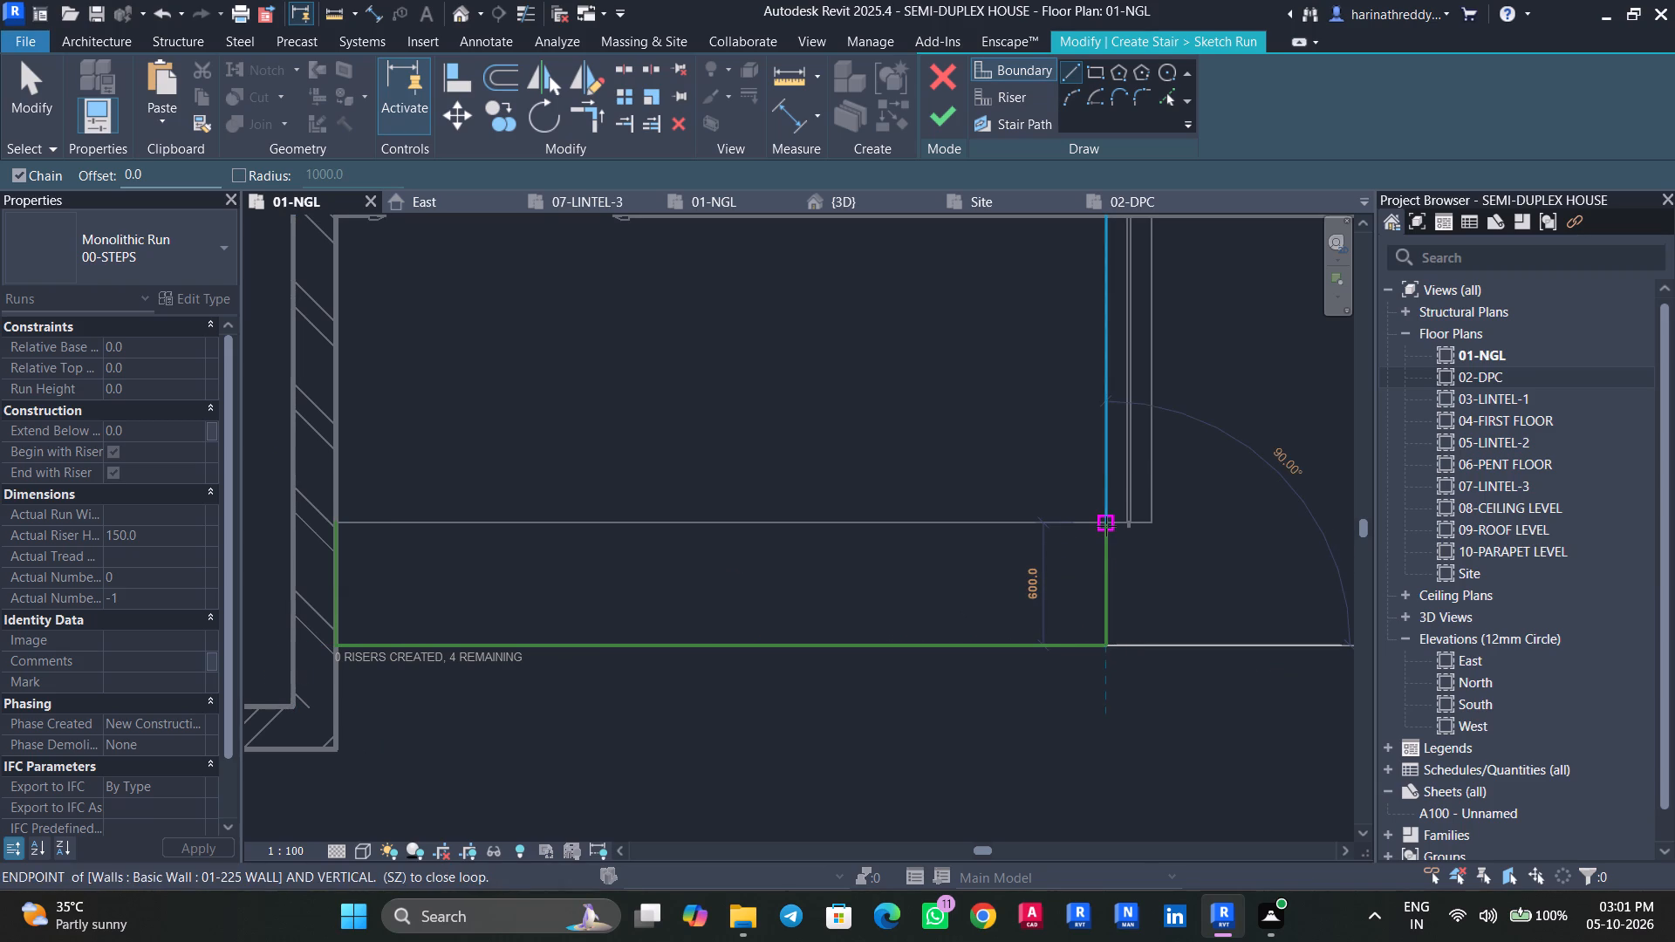
pyautogui.click(1106, 526)
pyautogui.press('Escape')
pyautogui.press('Escape')
pyautogui.press('Escape')
pyautogui.click(858, 641)
pyautogui.press('Delete')
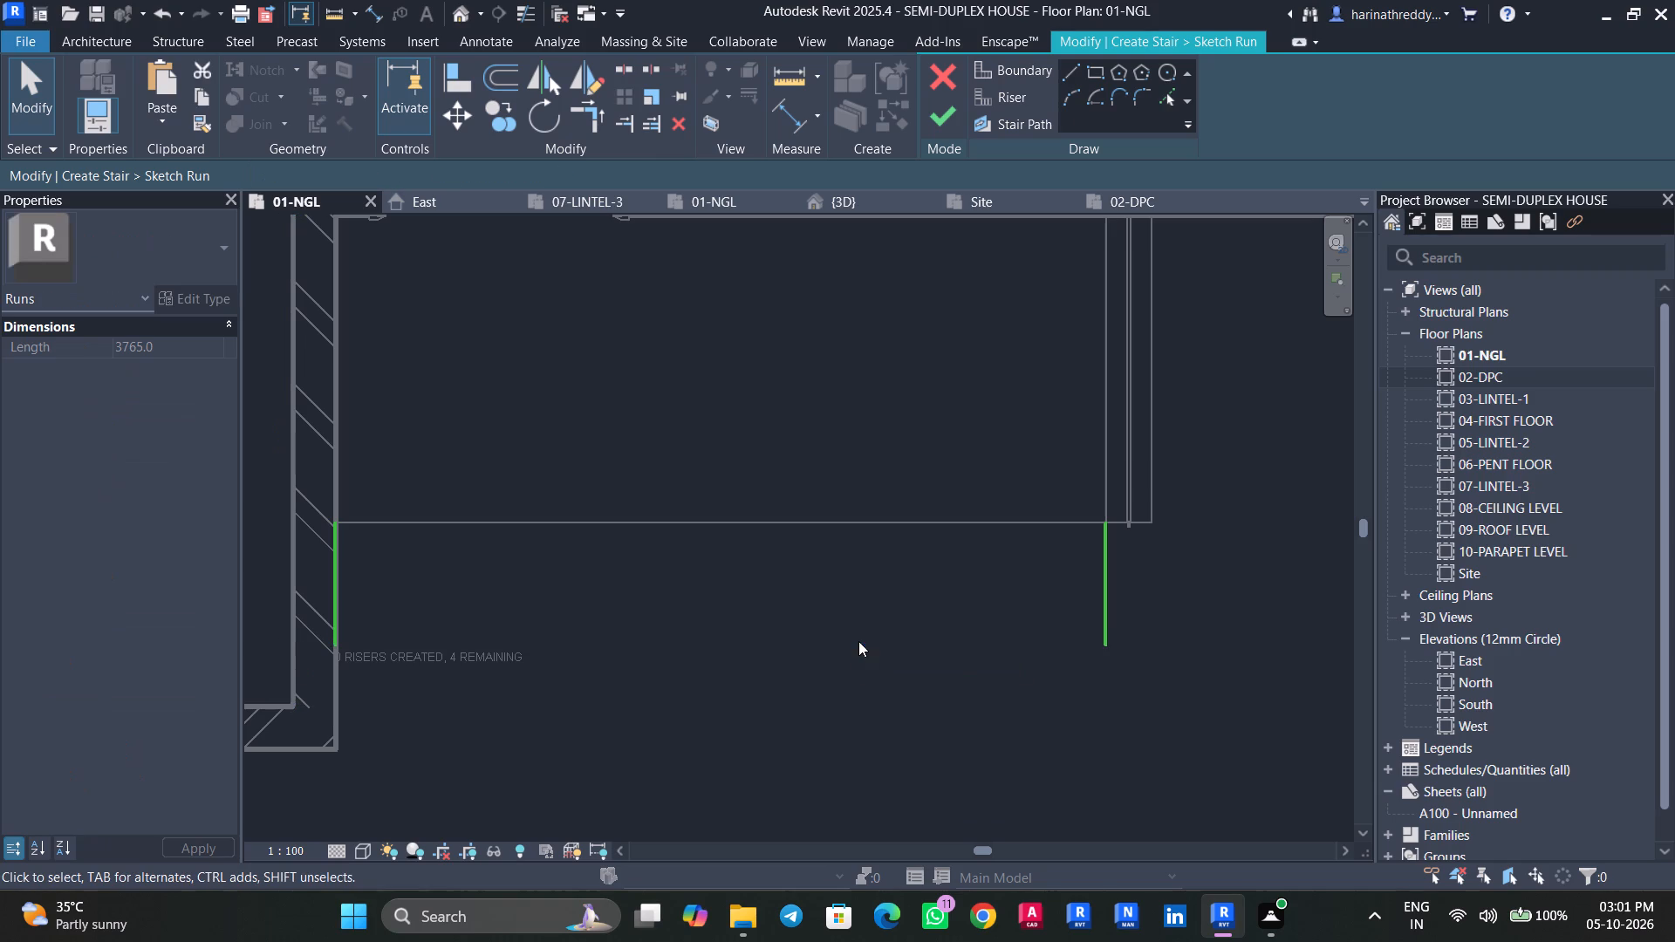
# Draw three 3765 mm risers between the boundary lines: at their outer ends, along the porch edge, and at their midpoints.
pyautogui.click(1009, 94)
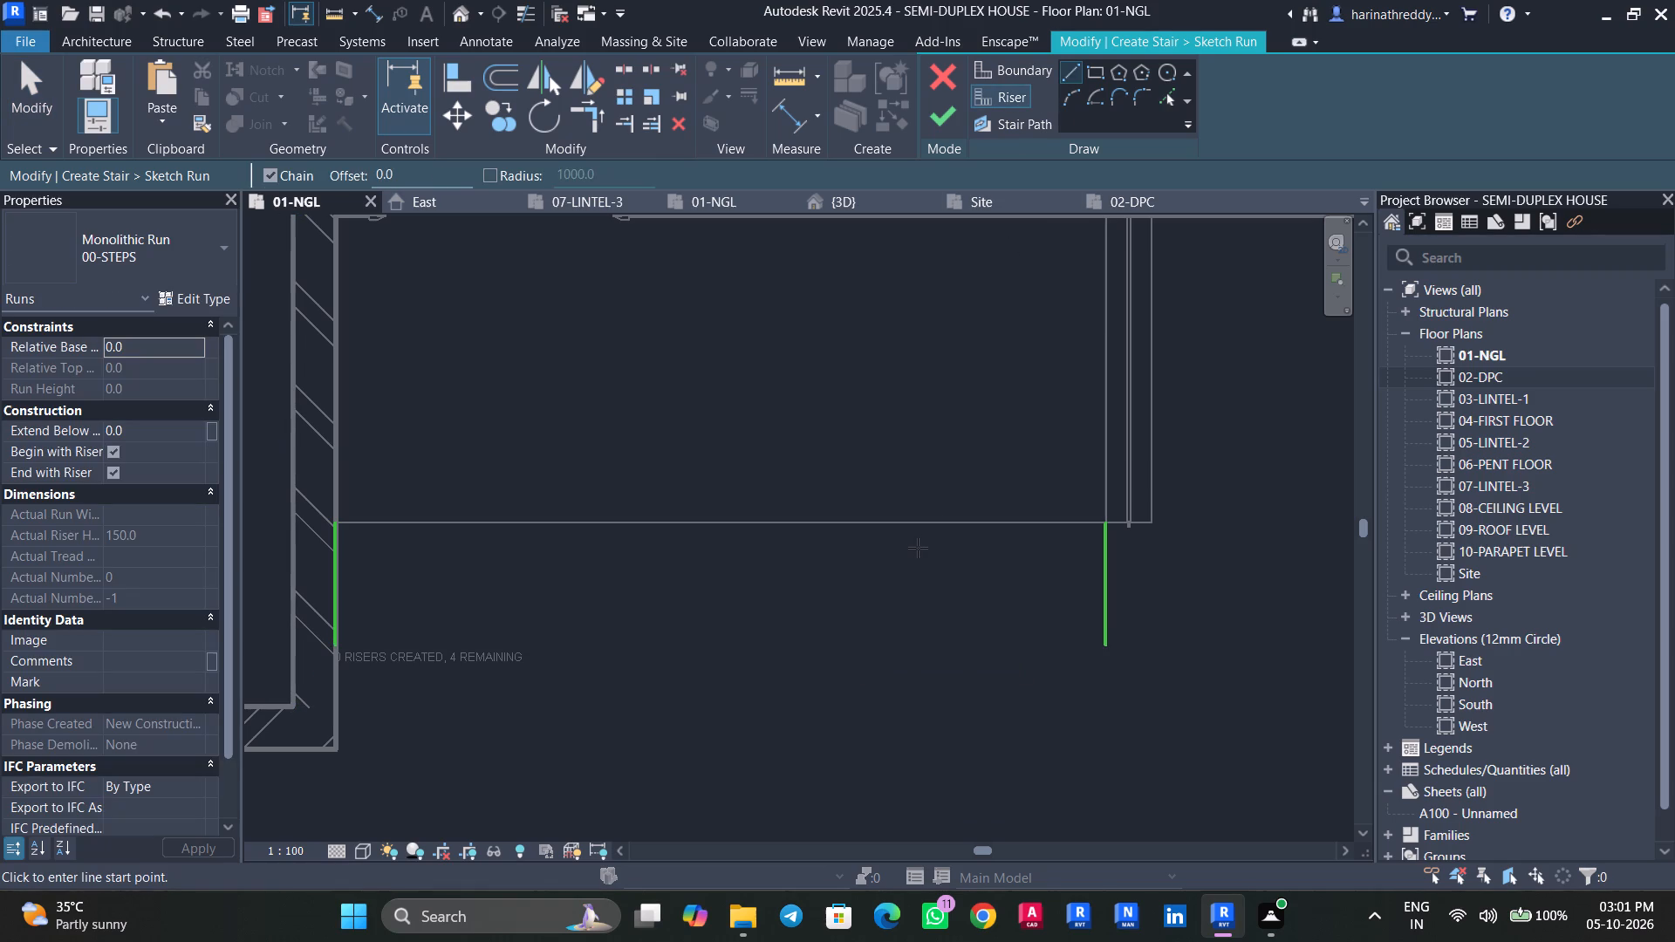
pyautogui.click(338, 640)
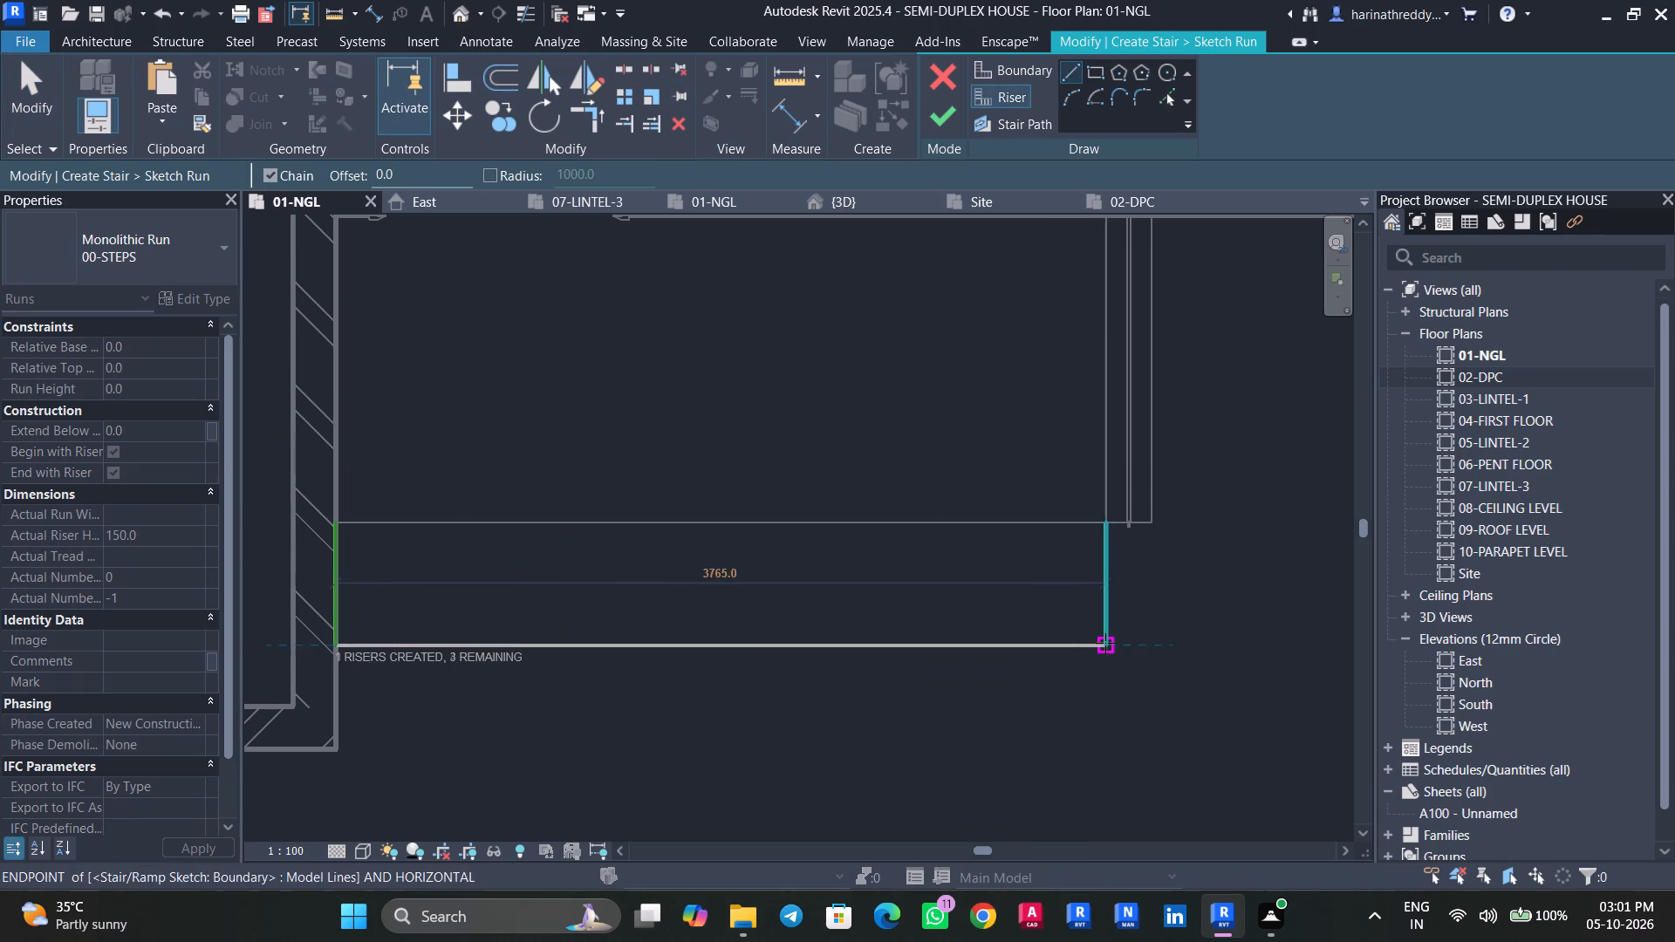
pyautogui.click(1105, 643)
pyautogui.press('Escape')
pyautogui.click(334, 525)
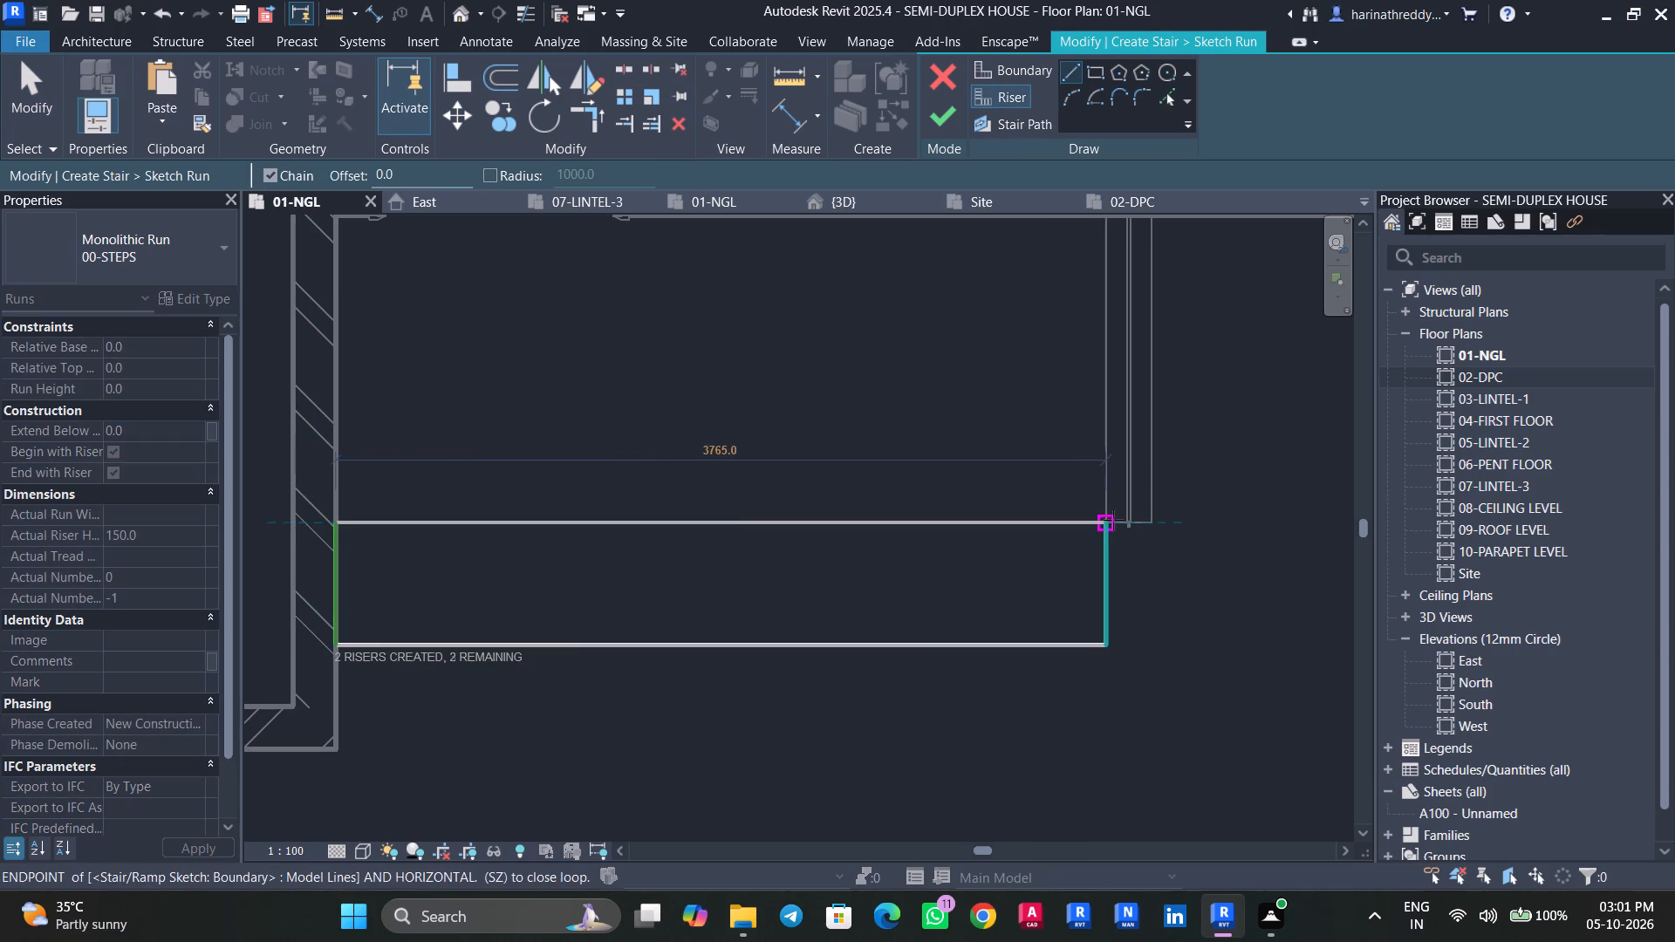
pyautogui.click(1110, 520)
pyautogui.press('Escape')
pyautogui.press('Escape')
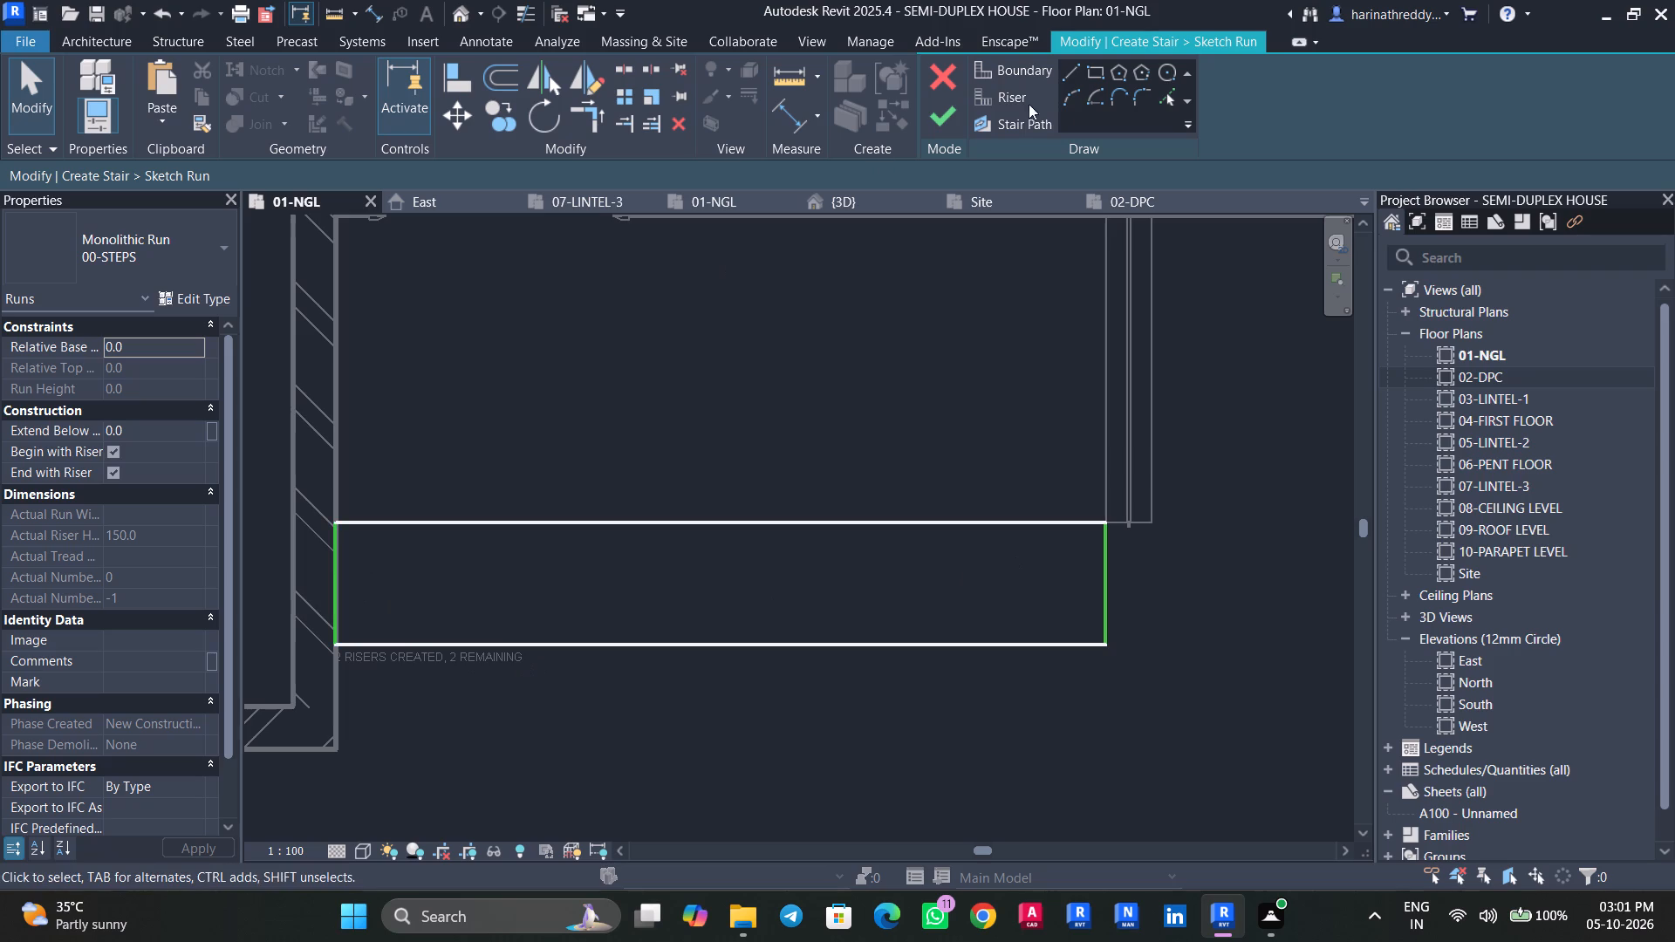
pyautogui.click(1009, 96)
pyautogui.click(333, 582)
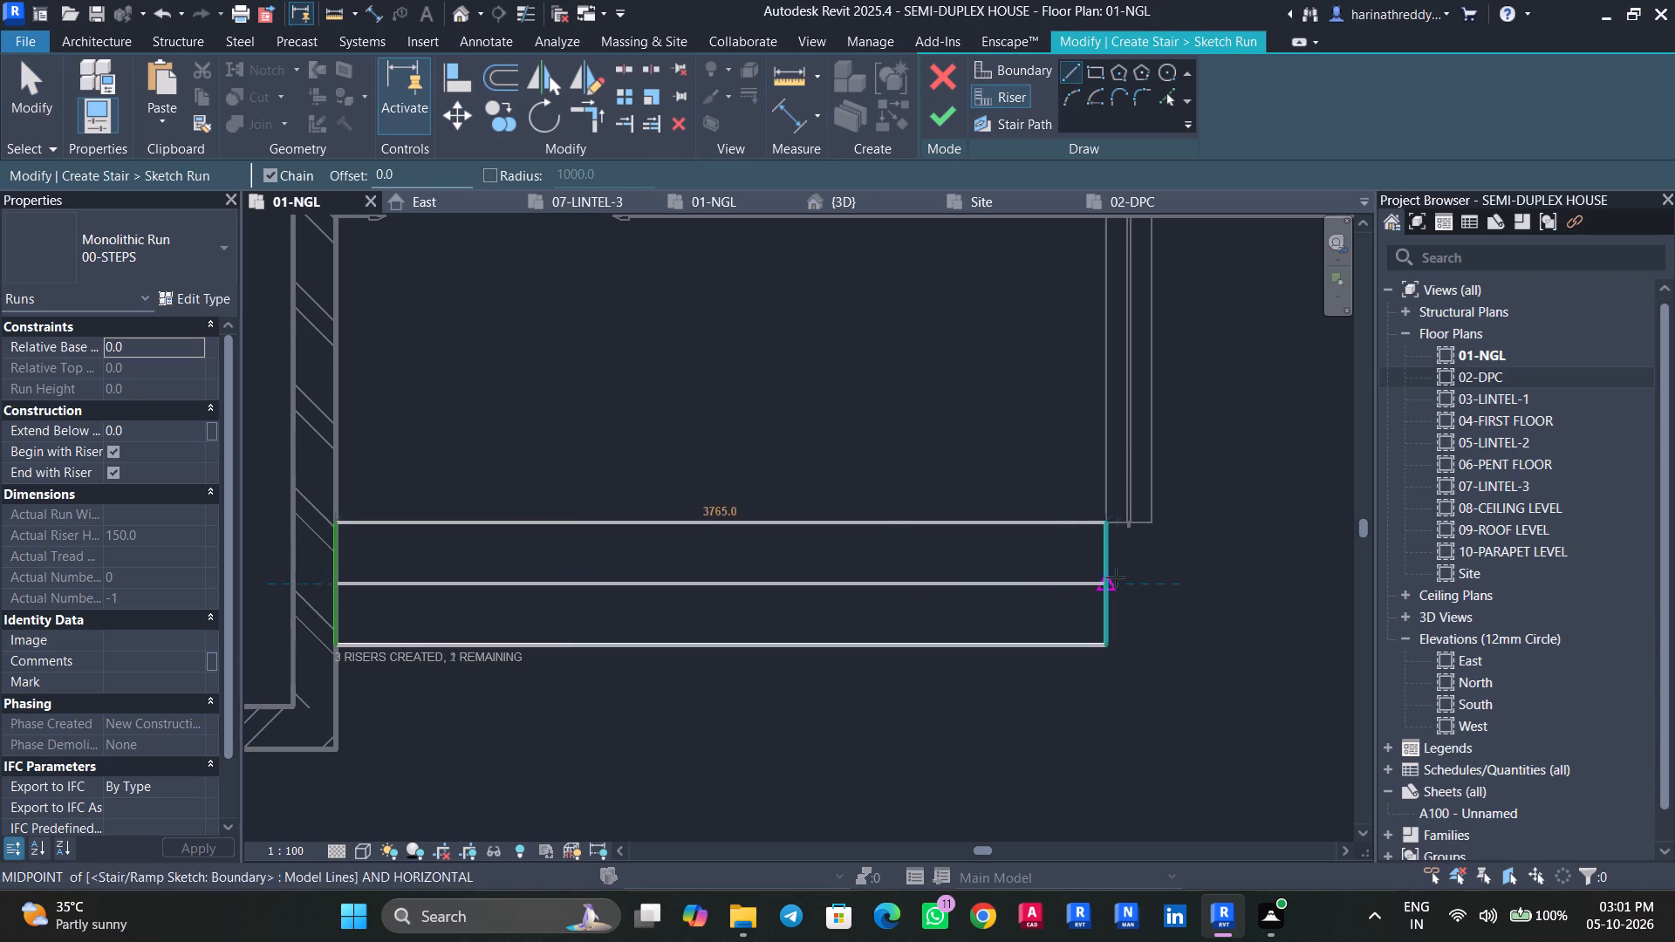
pyautogui.click(1105, 581)
pyautogui.press('Escape')
pyautogui.press('Escape')
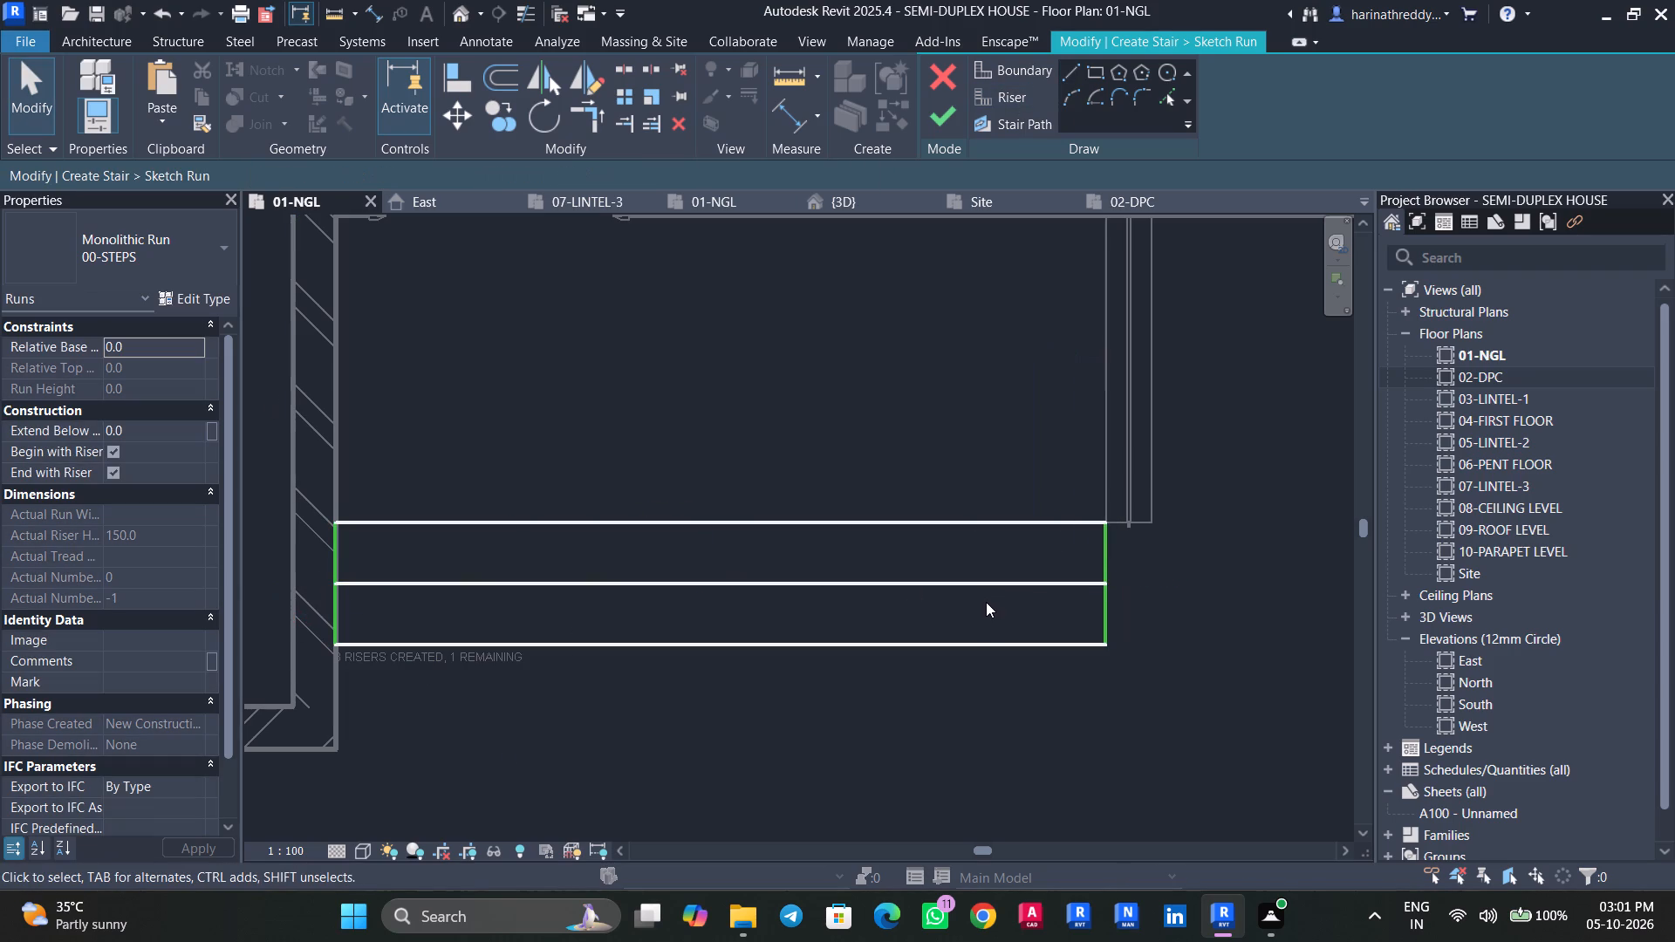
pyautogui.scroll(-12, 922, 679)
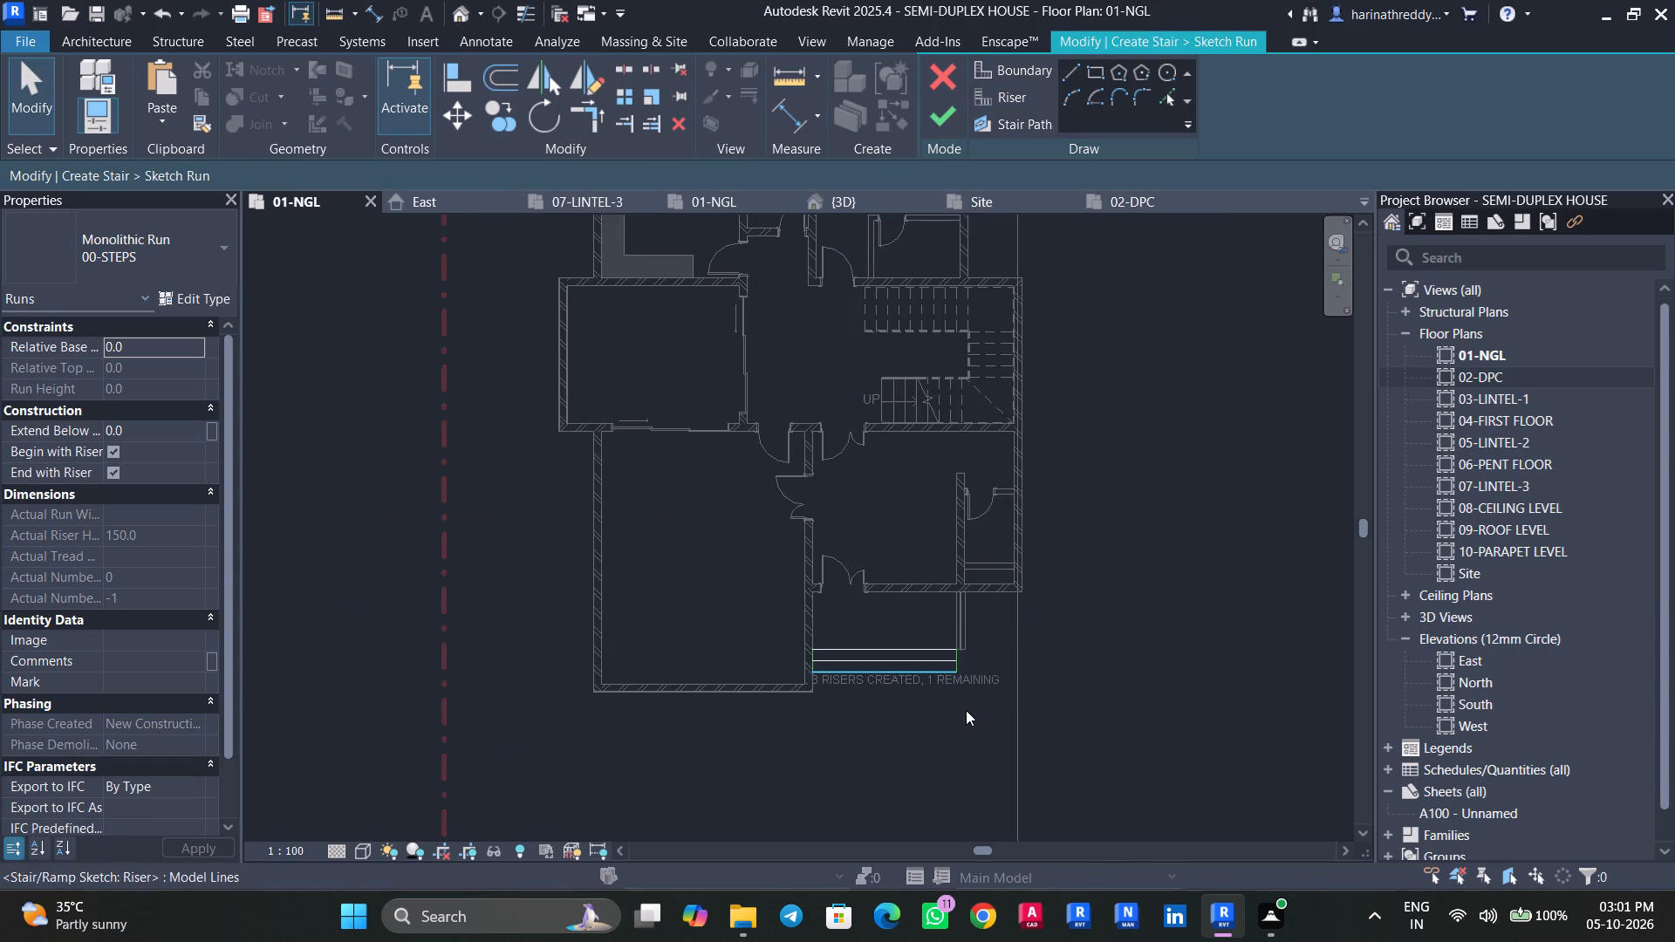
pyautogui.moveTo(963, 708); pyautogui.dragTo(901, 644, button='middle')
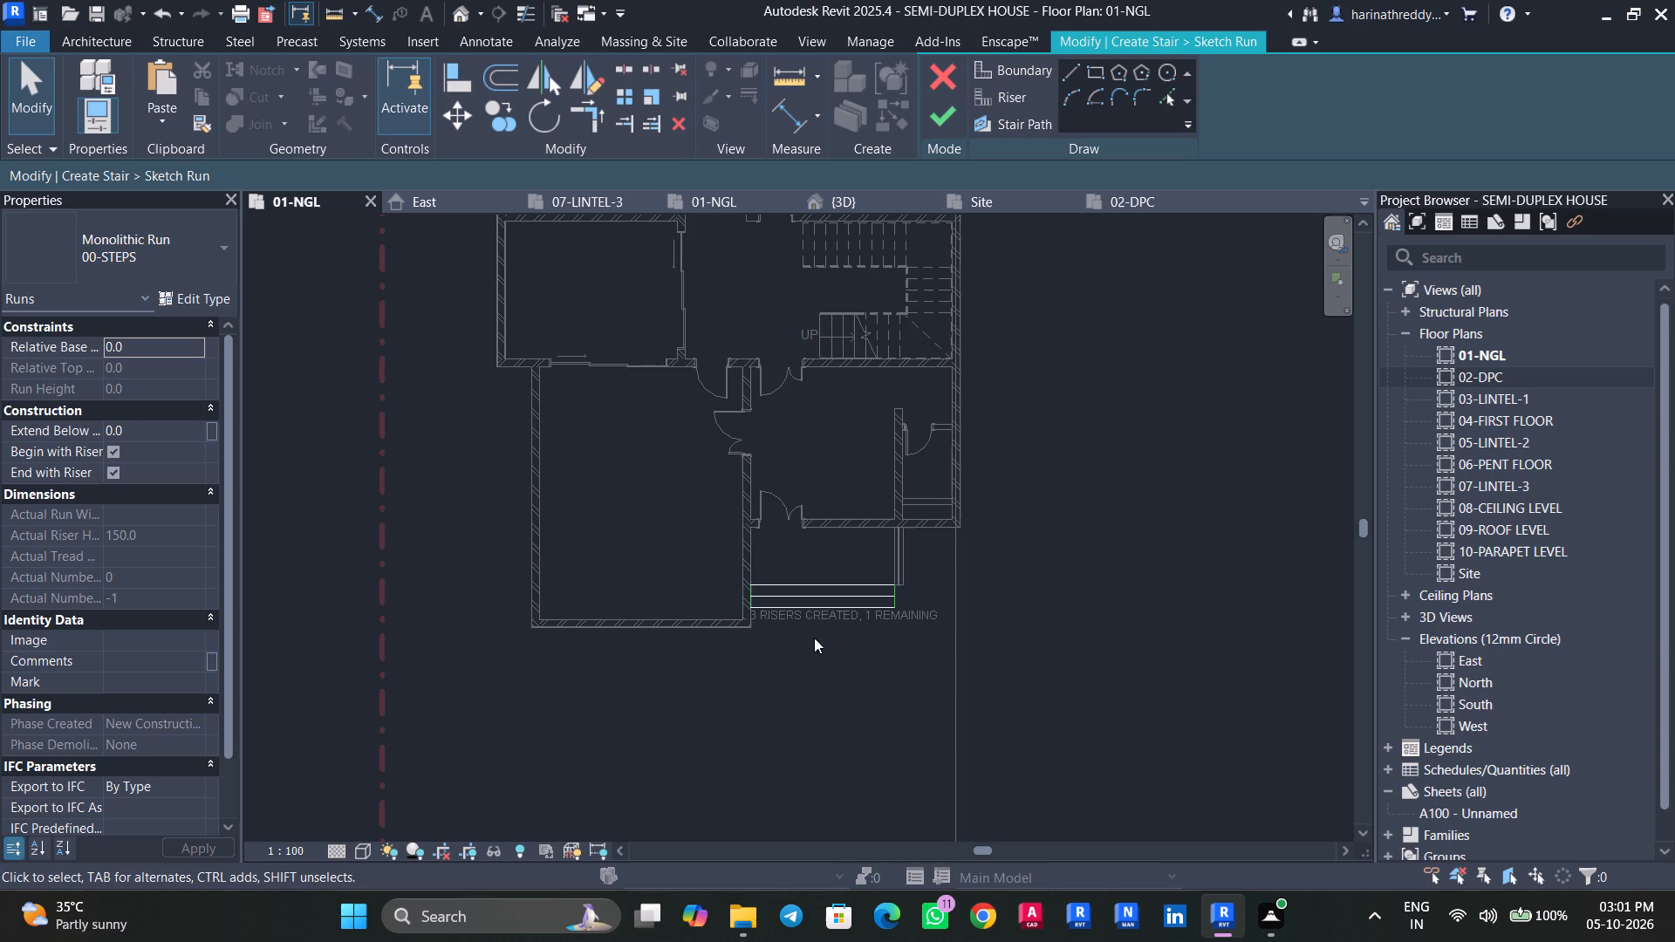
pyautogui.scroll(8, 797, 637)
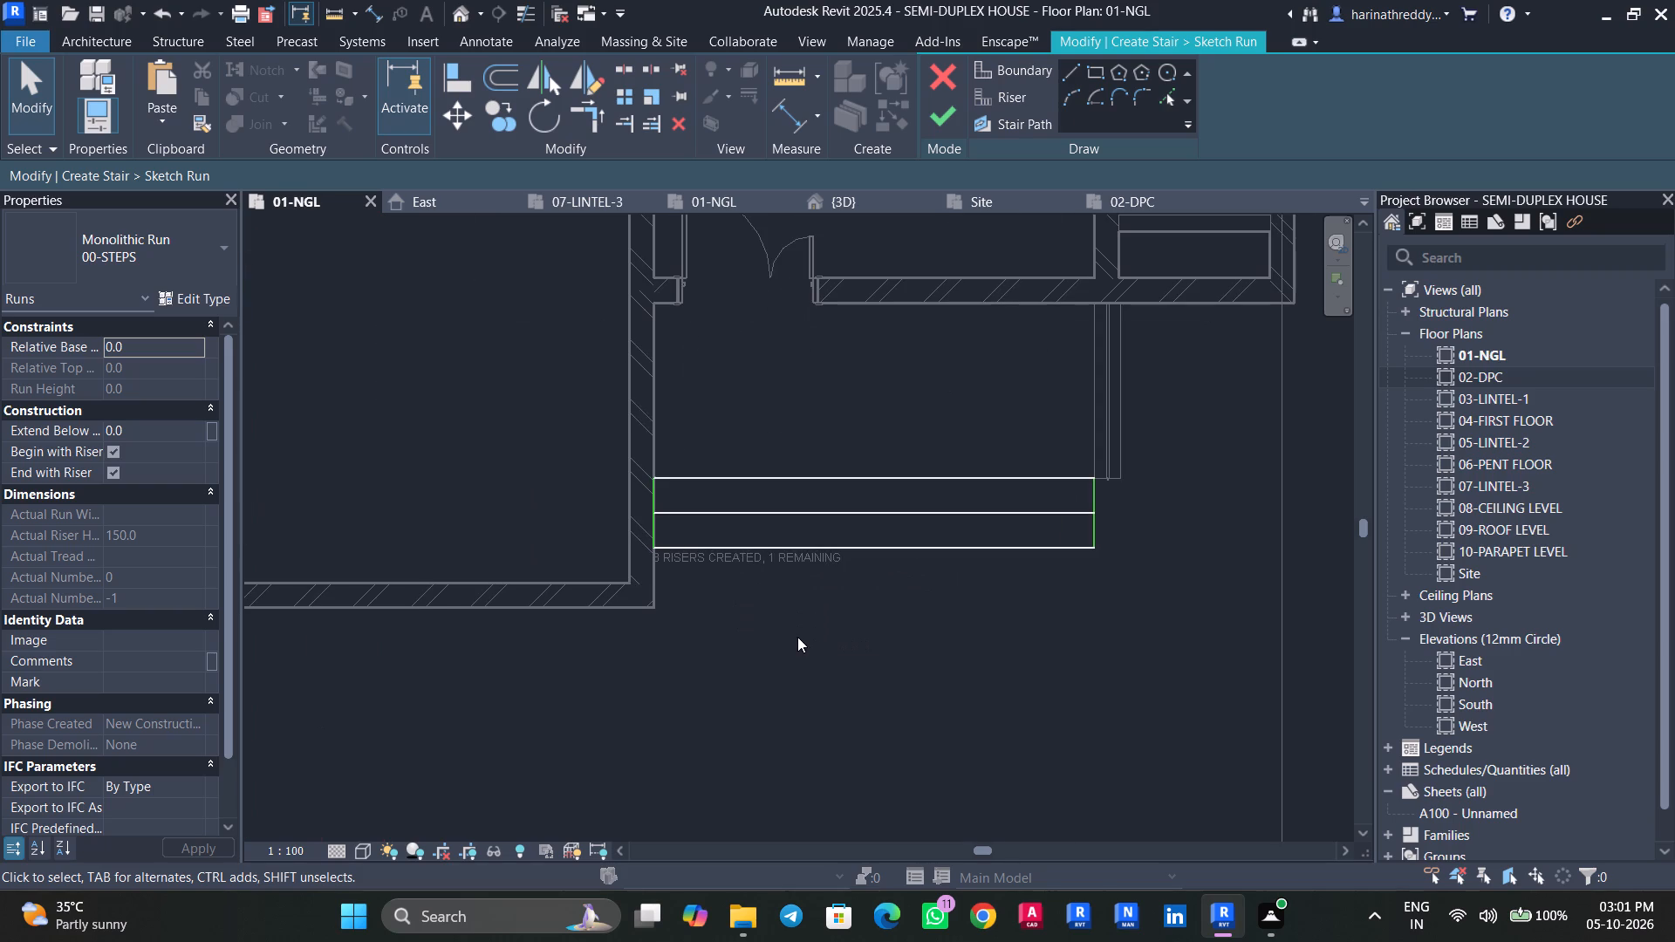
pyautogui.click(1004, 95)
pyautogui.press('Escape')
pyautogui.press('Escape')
# Draw the stair path from the outer riser to the riser at the porch edge, and finish the run sketch.
pyautogui.click(1019, 121)
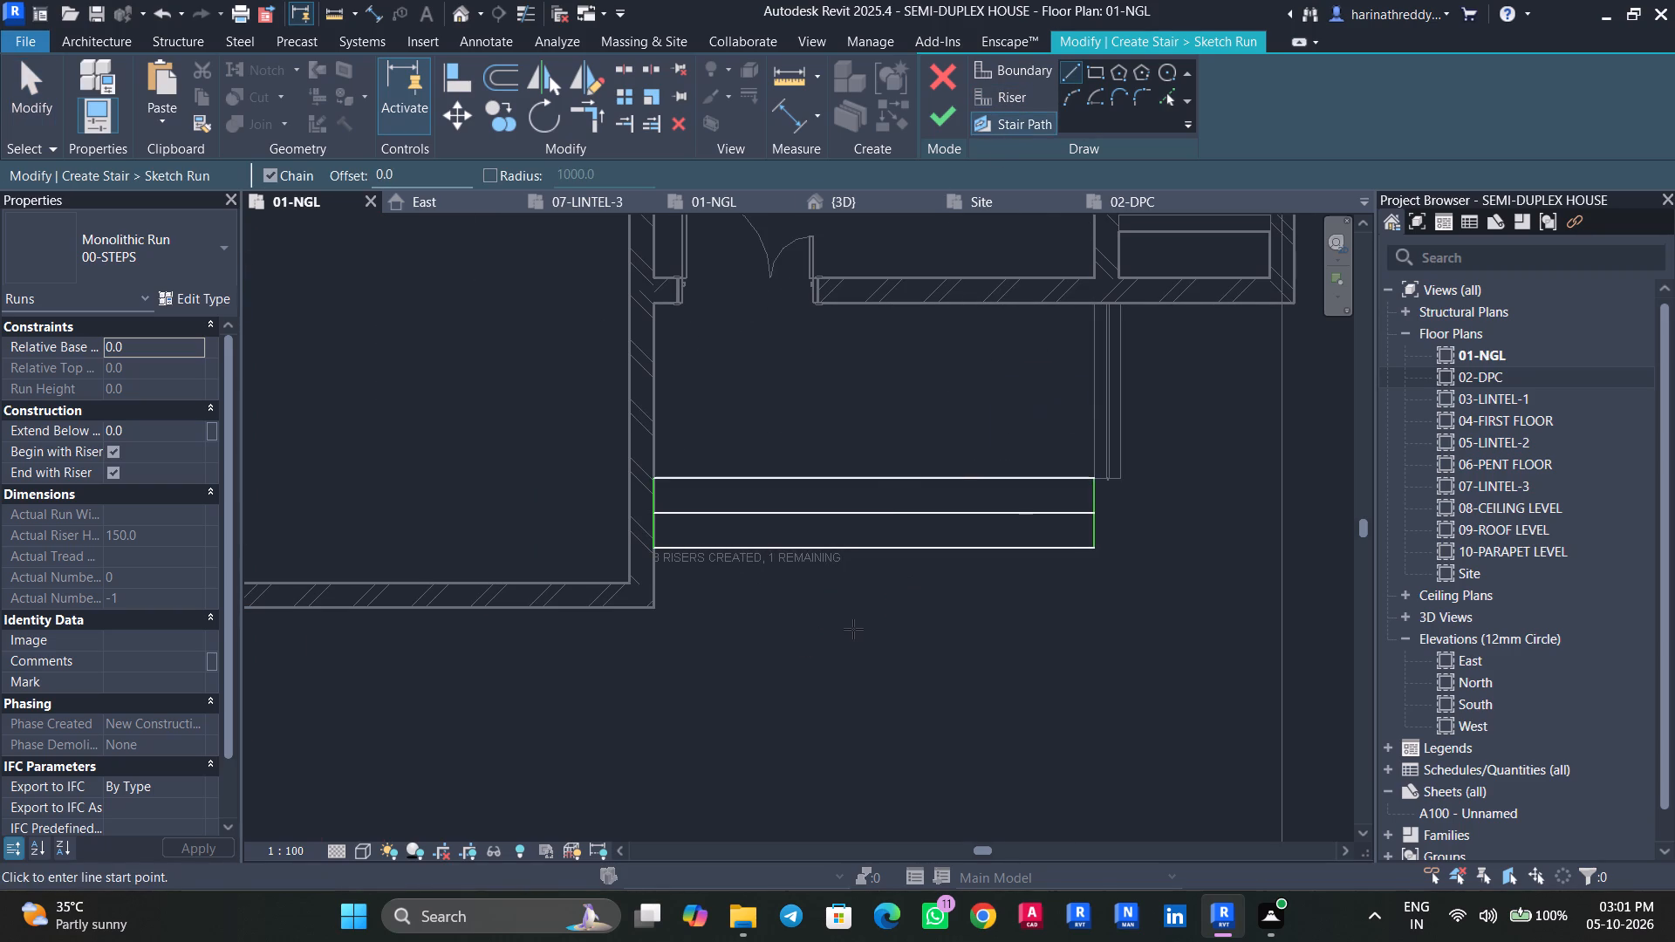
pyautogui.click(863, 548)
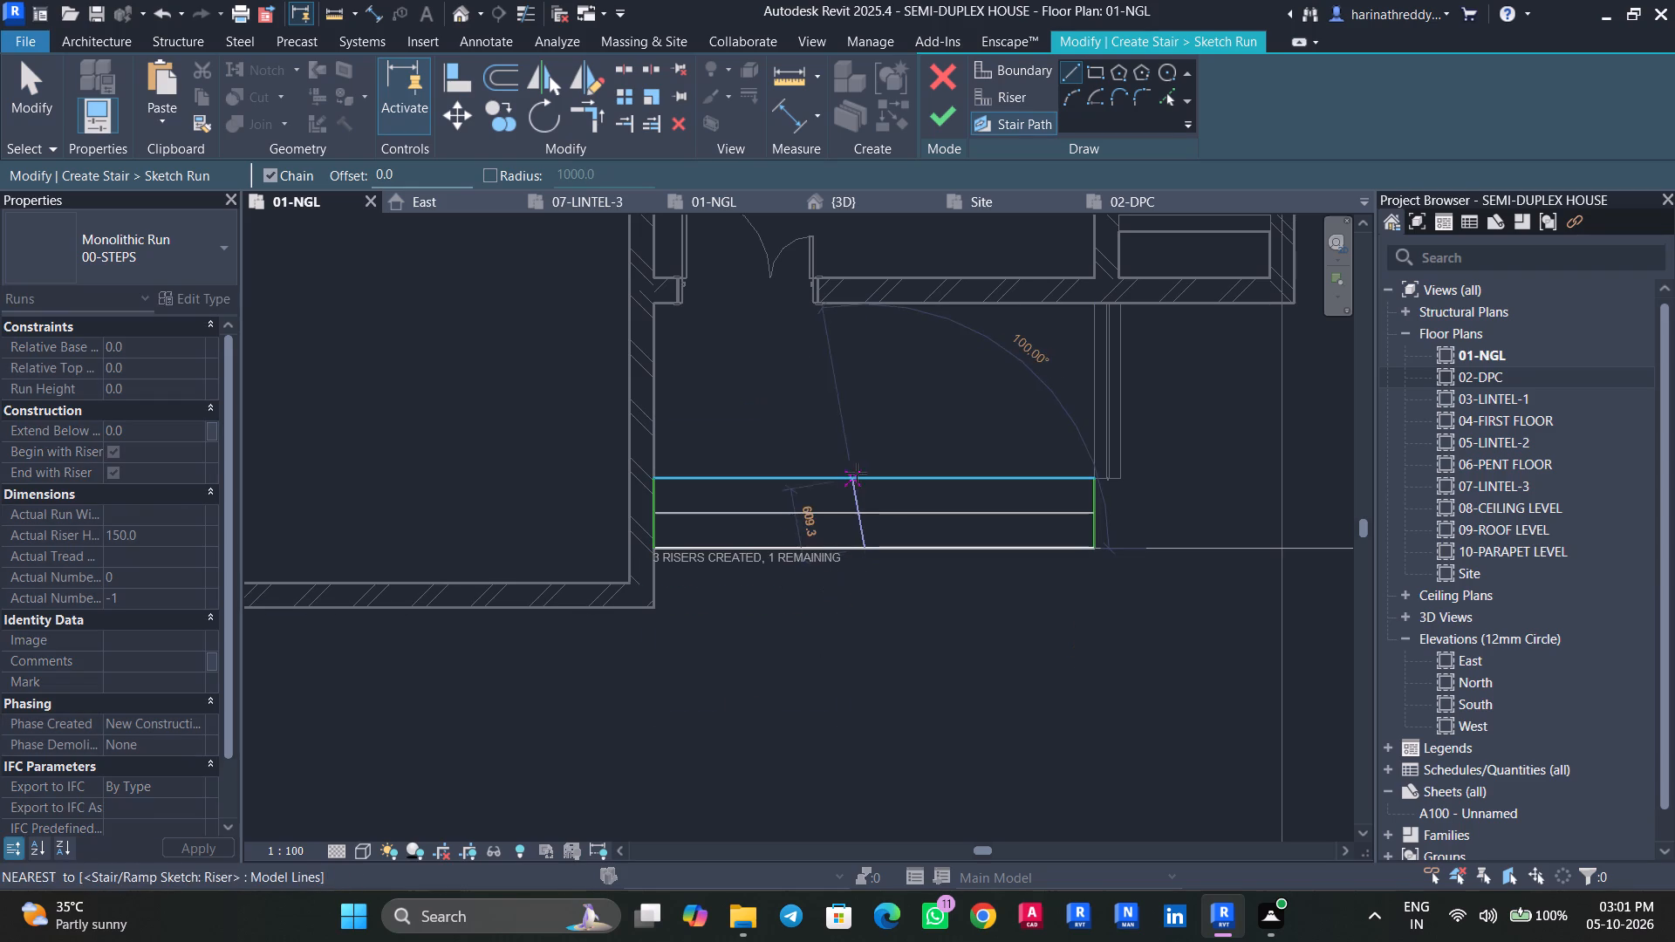
pyautogui.click(858, 474)
pyautogui.press('Escape')
pyautogui.click(950, 119)
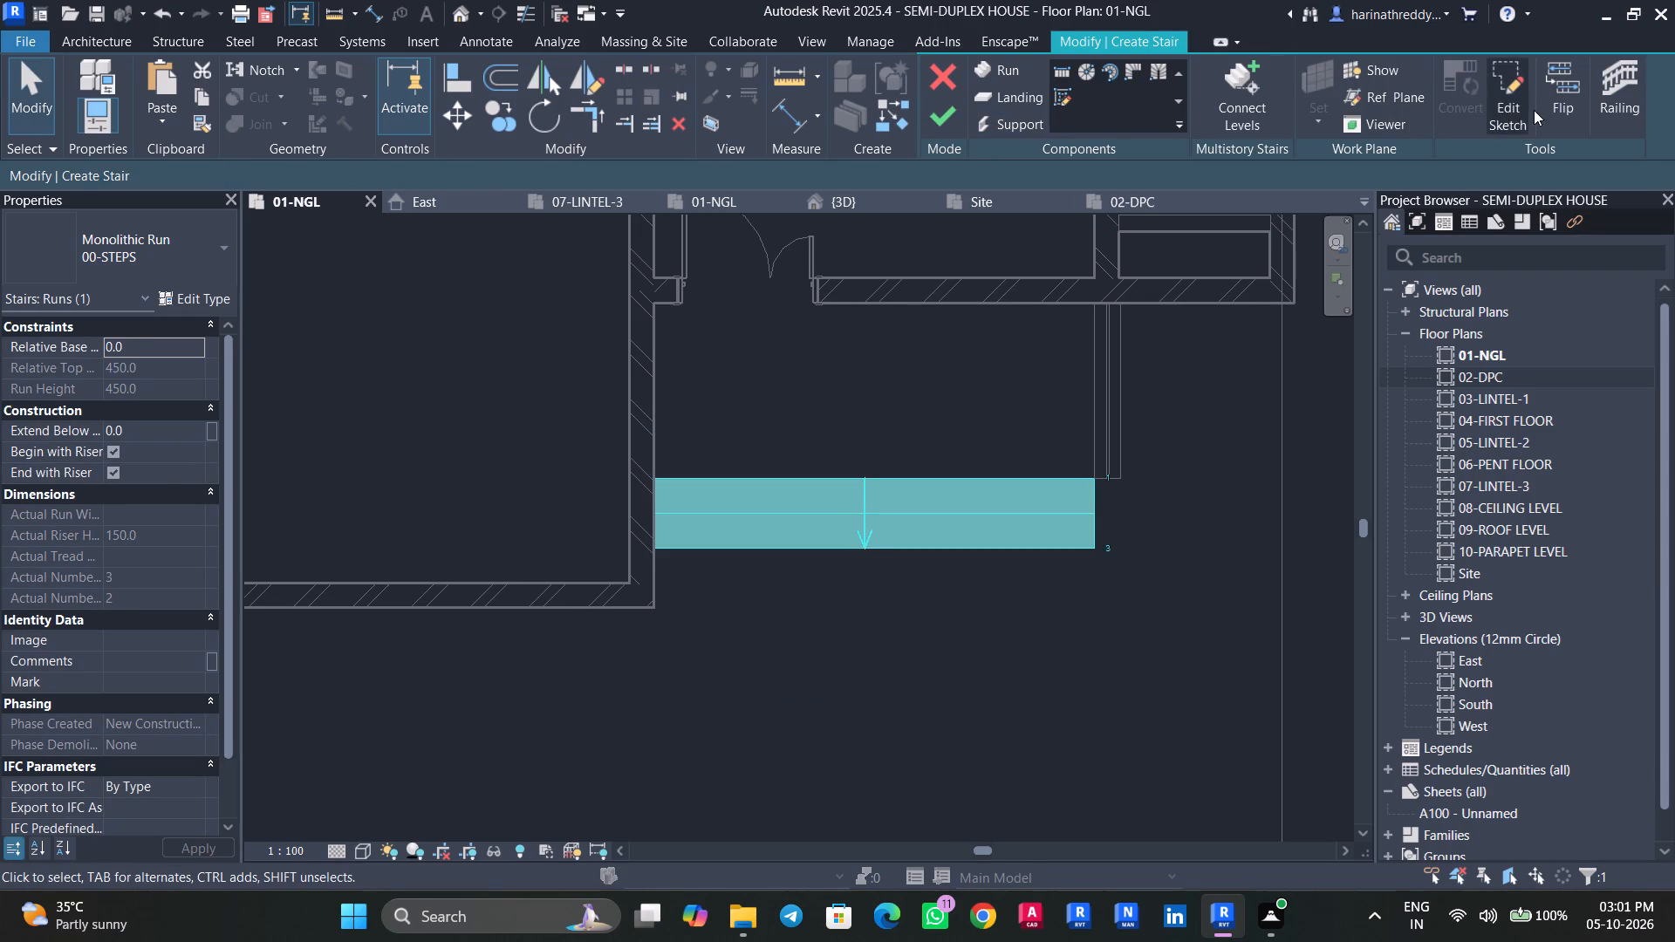
# Flip the run's direction so the steps rise toward the porch.
pyautogui.click(1563, 102)
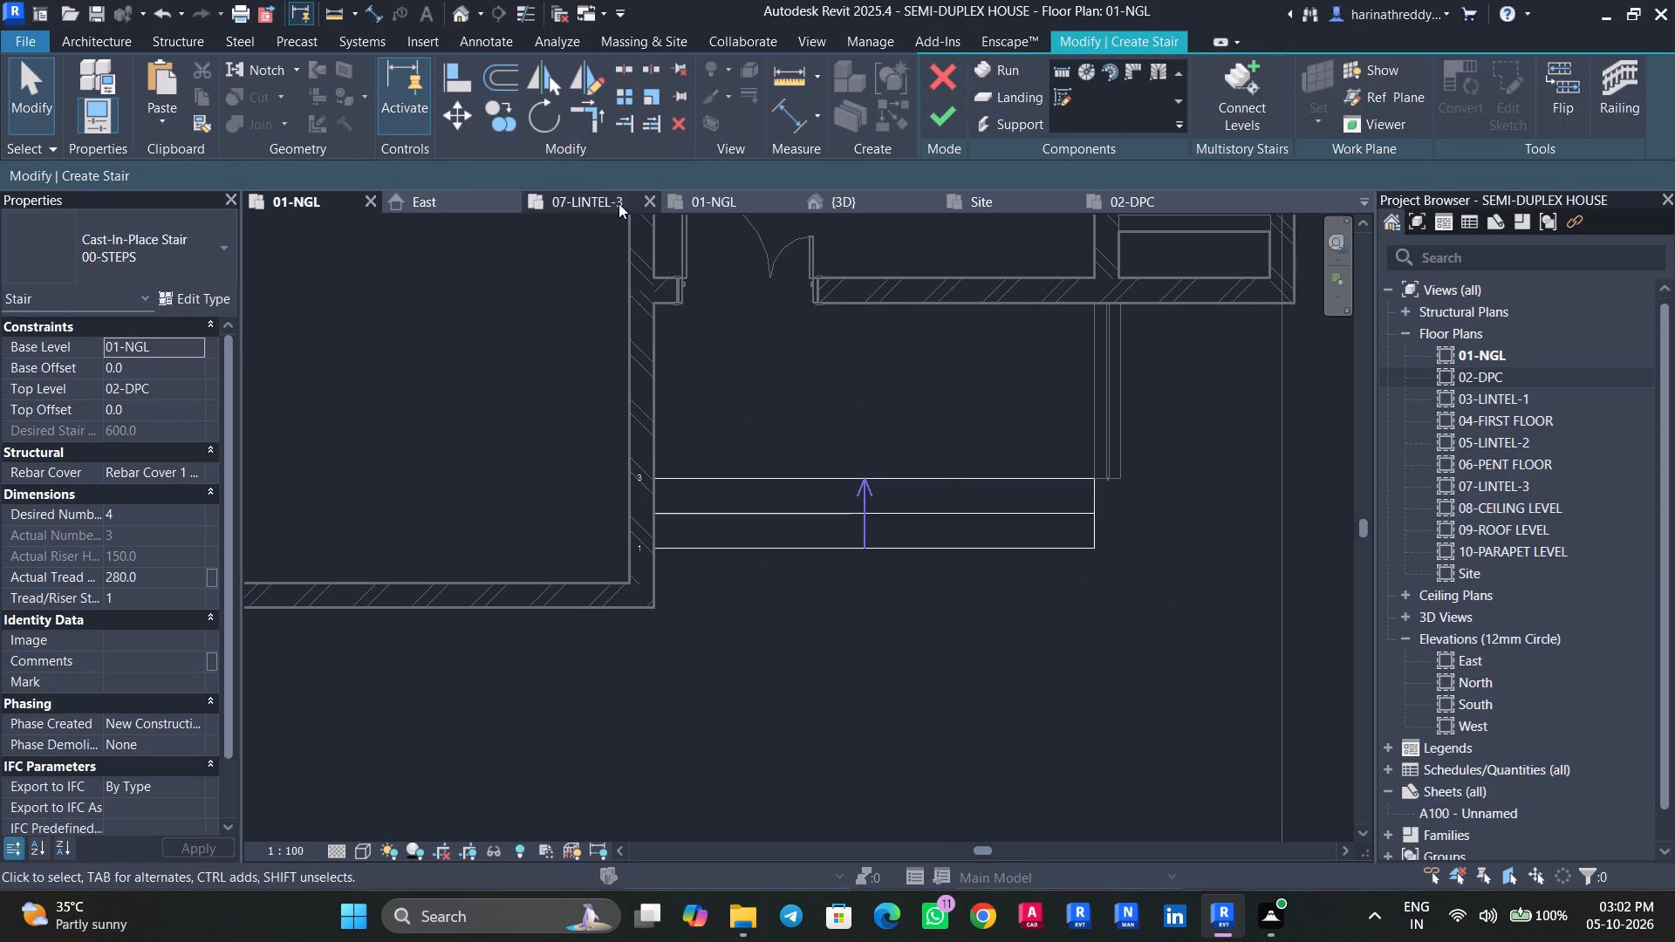
# Examine the entrance steps in 3D from the front and side, checking how they meet the porch floor and side wall.
pyautogui.click(463, 6)
pyautogui.scroll(-3, 962, 557)
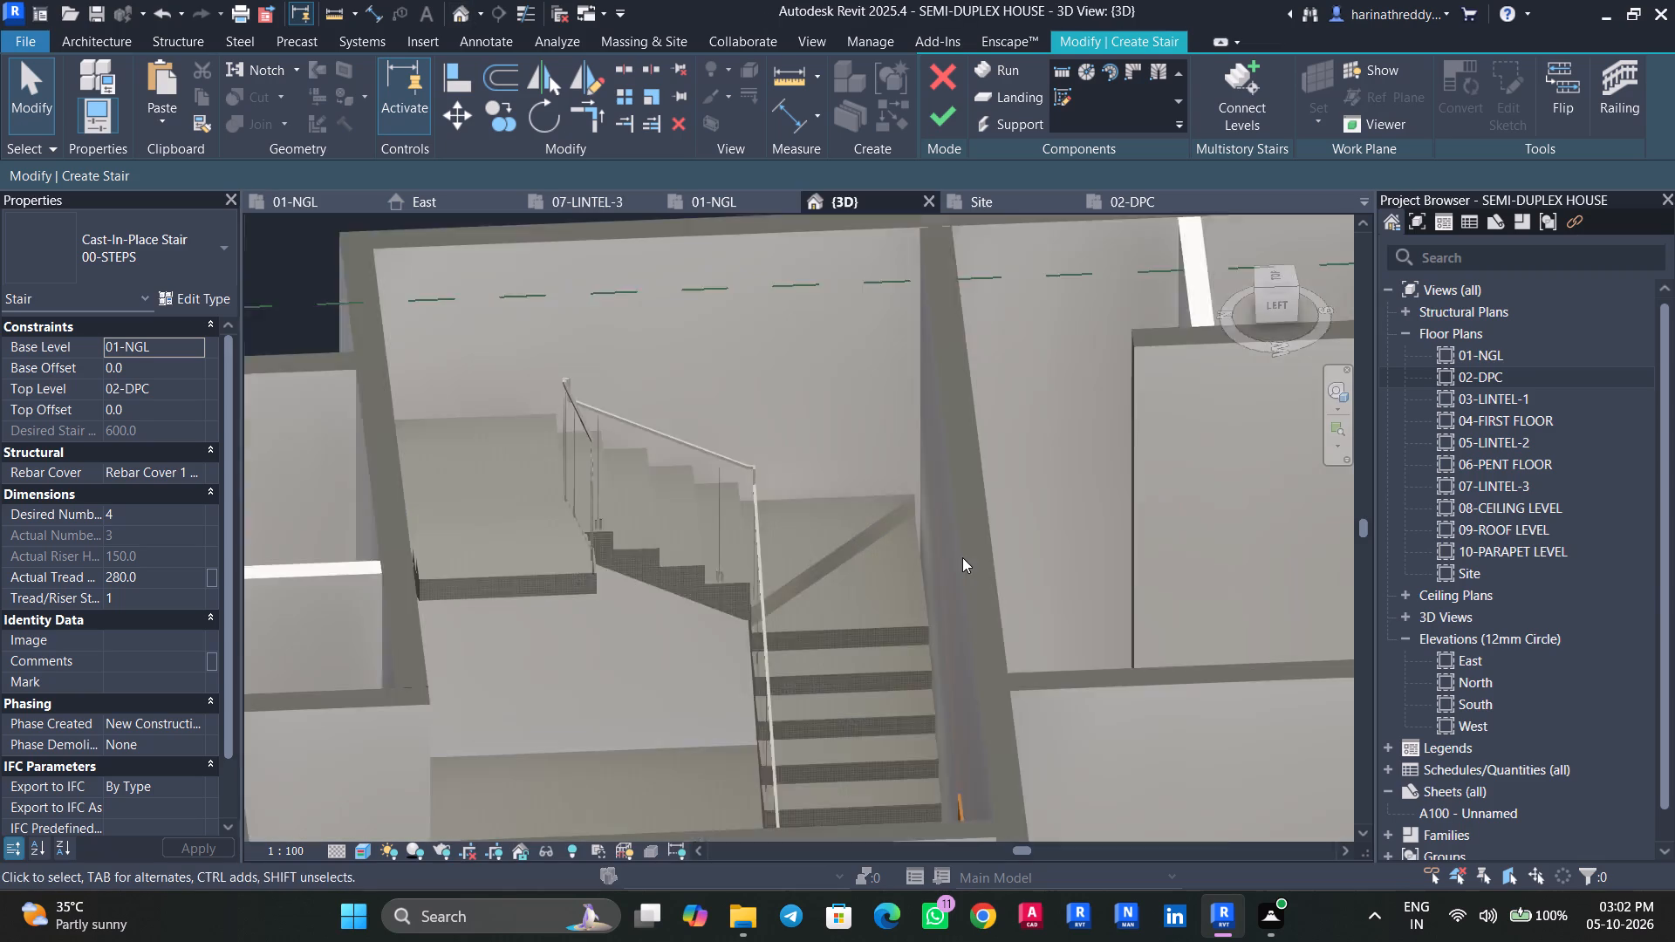
pyautogui.scroll(-14, 962, 557)
pyautogui.keyDown('shift'); pyautogui.moveTo(1205, 638); pyautogui.dragTo(858, 655, button='middle'); pyautogui.keyUp('shift')
pyautogui.keyDown('shift'); pyautogui.scroll(-1, 858, 655); pyautogui.keyUp('shift')
pyautogui.scroll(3, 923, 711)
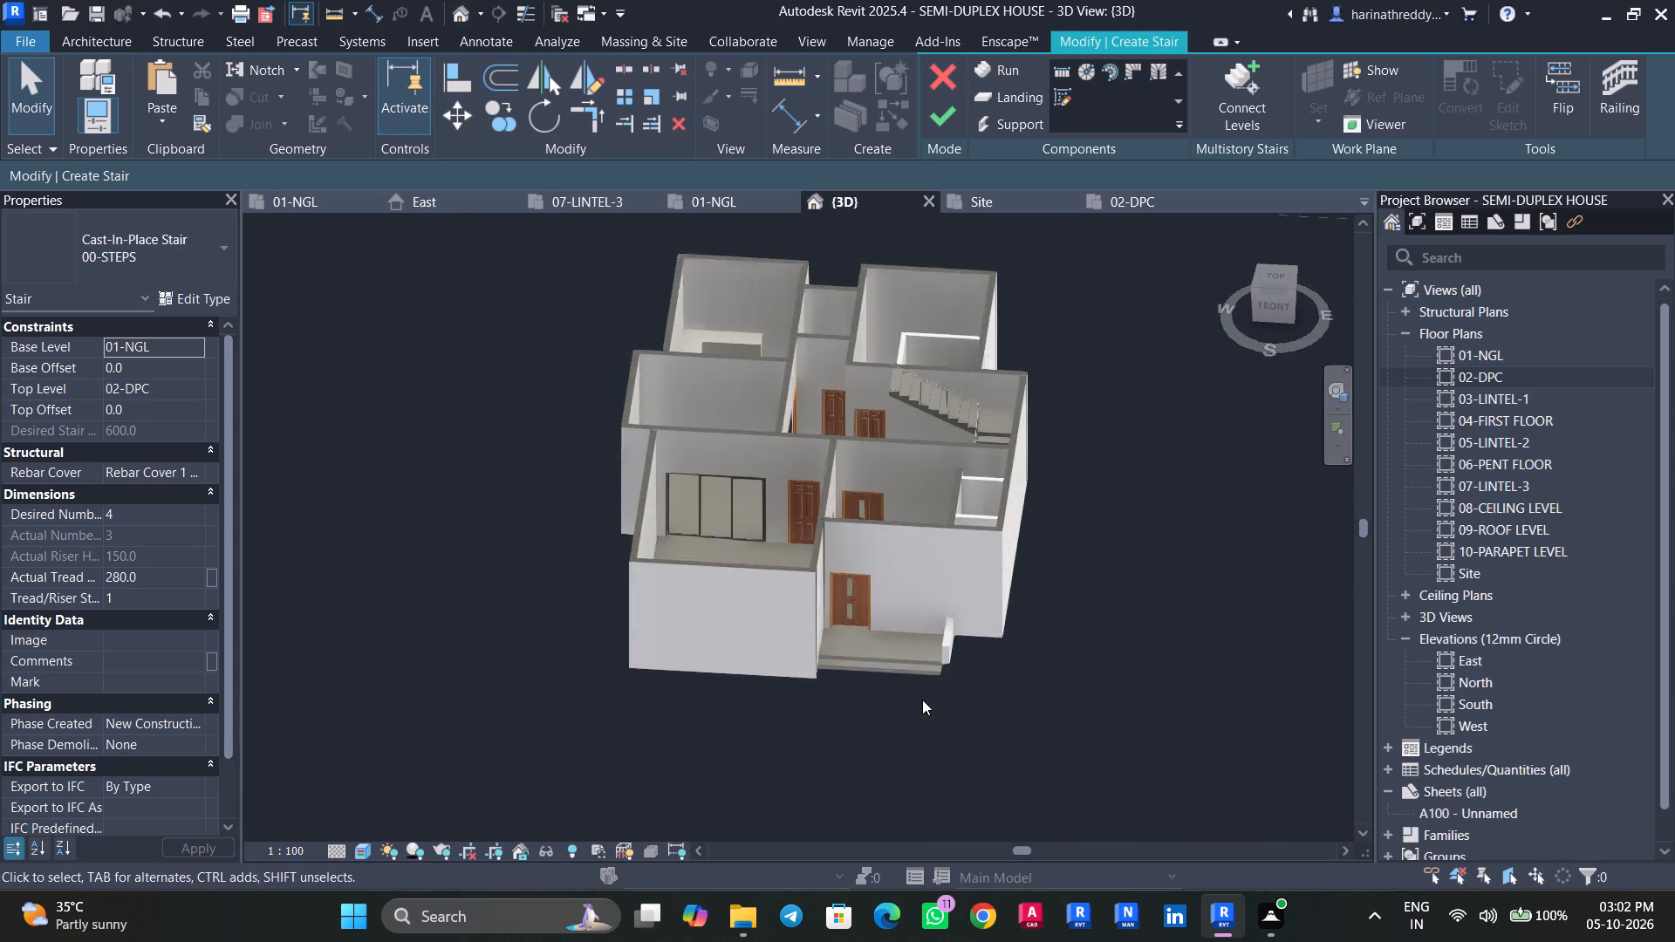
pyautogui.scroll(4, 922, 700)
pyautogui.keyDown('shift'); pyautogui.moveTo(920, 678); pyautogui.dragTo(842, 597, button='middle'); pyautogui.keyUp('shift')
pyautogui.keyDown('shift'); pyautogui.scroll(1, 865, 623); pyautogui.keyUp('shift')
pyautogui.scroll(6, 762, 595)
pyautogui.scroll(-1, 746, 572)
pyautogui.scroll(6, 746, 572)
pyautogui.keyDown('shift'); pyautogui.moveTo(839, 627); pyautogui.dragTo(812, 606, button='middle'); pyautogui.keyUp('shift')
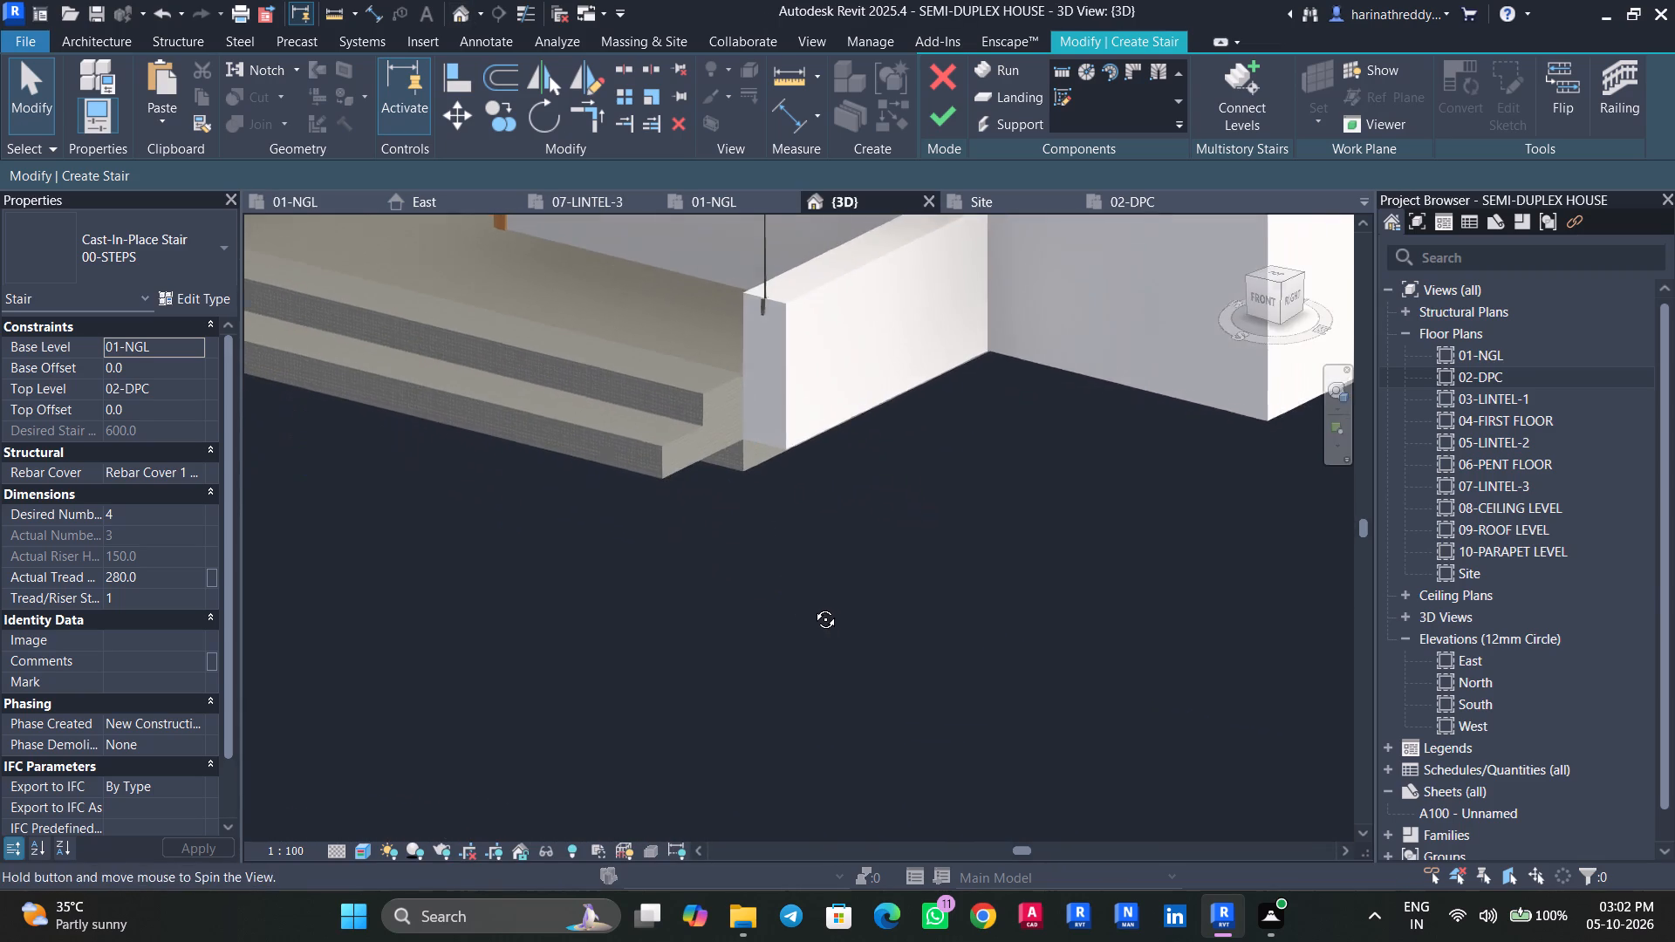
pyautogui.keyDown('shift'); pyautogui.moveTo(812, 606); pyautogui.dragTo(812, 605, button='middle'); pyautogui.keyUp('shift')
pyautogui.moveTo(815, 599); pyautogui.dragTo(1002, 743, button='middle')
pyautogui.click(833, 589)
pyautogui.keyDown('shift'); pyautogui.moveTo(849, 685); pyautogui.dragTo(893, 685, button='middle'); pyautogui.keyUp('shift')
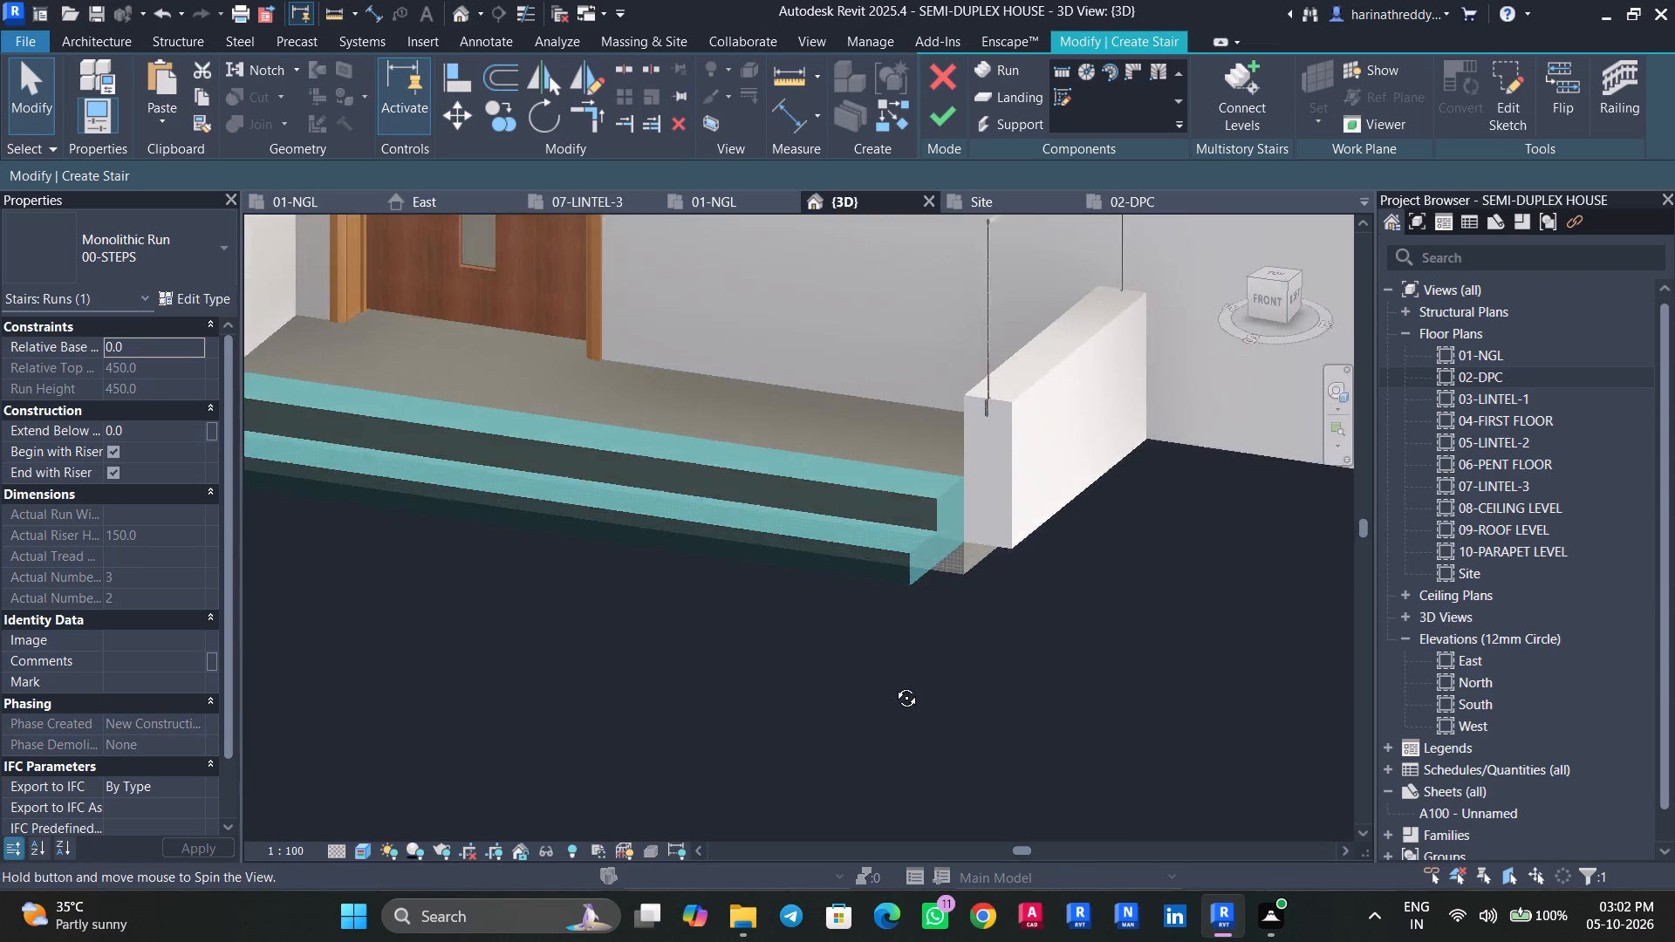
pyautogui.keyDown('shift'); pyautogui.moveTo(893, 685); pyautogui.dragTo(943, 674, button='middle'); pyautogui.keyUp('shift')
pyautogui.press('Escape')
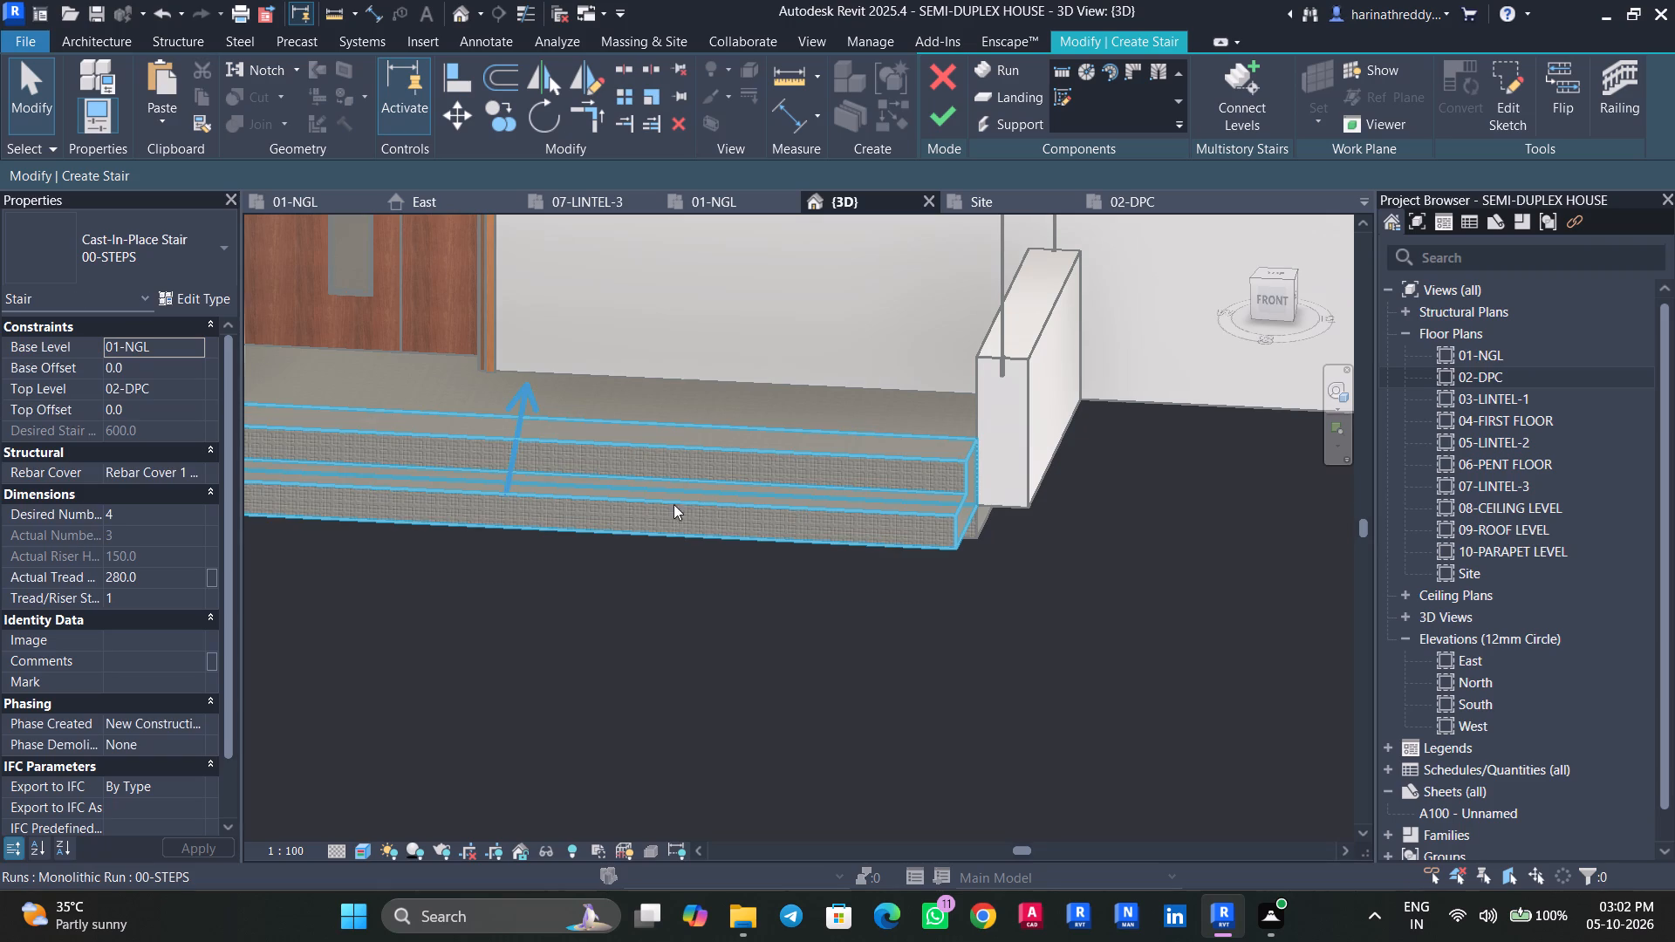
pyautogui.click(769, 499)
pyautogui.keyDown('shift'); pyautogui.moveTo(965, 601); pyautogui.dragTo(721, 597, button='middle'); pyautogui.keyUp('shift')
pyautogui.press('Escape')
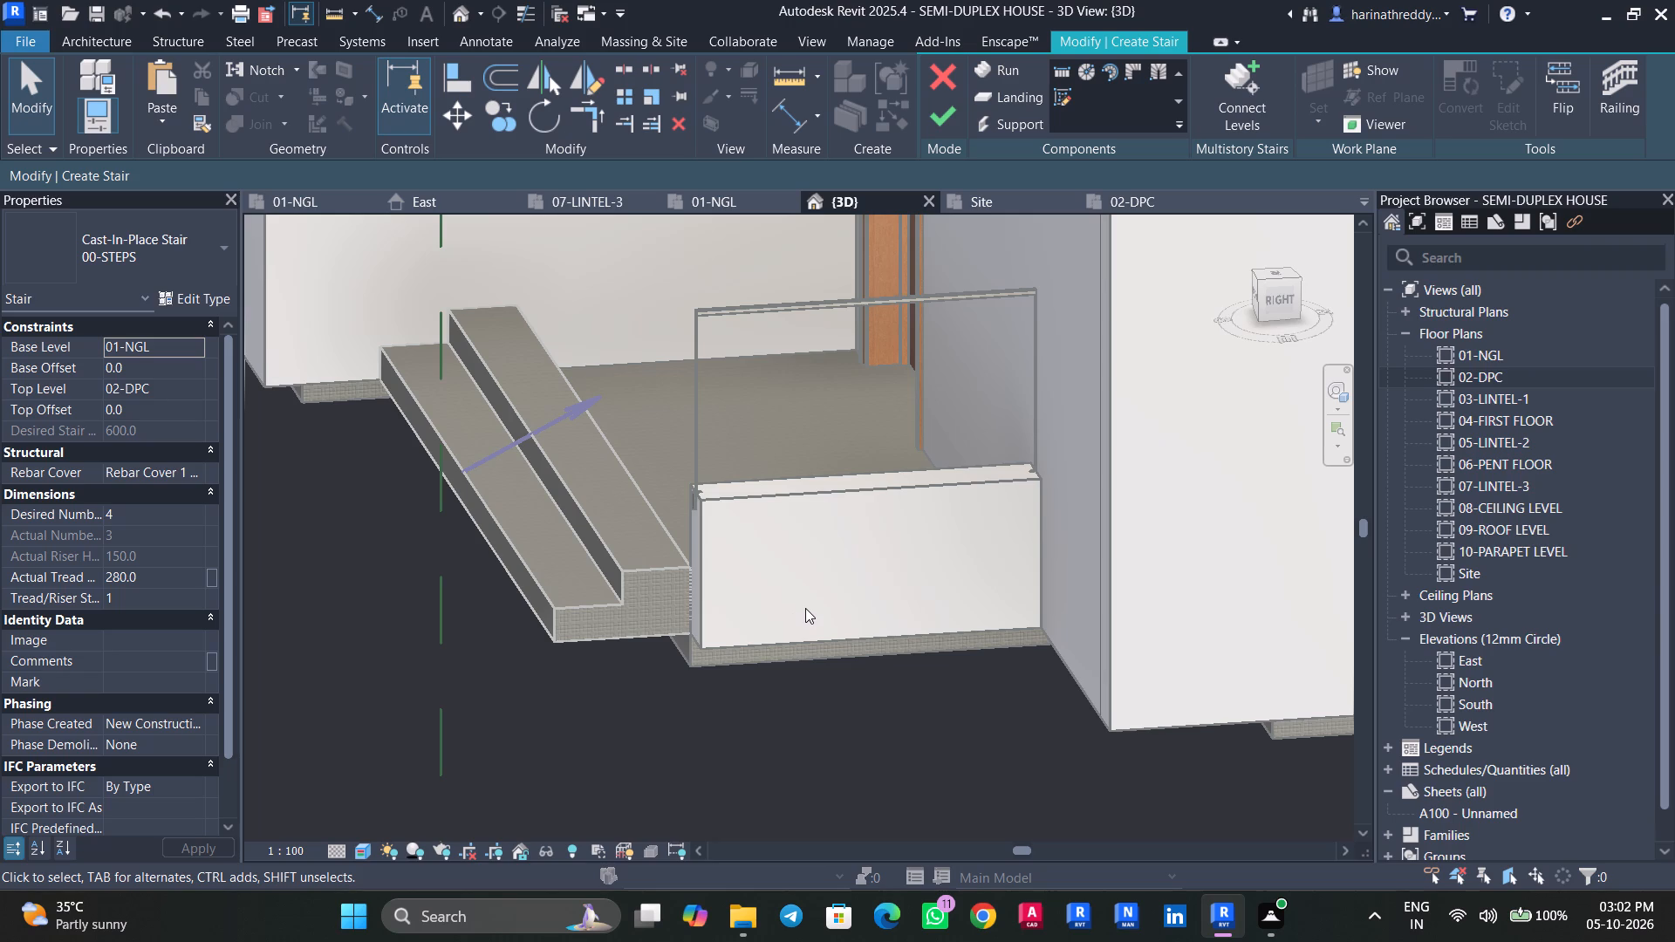
# Finish the 00-STEPS entrance stair and dismiss the warning.
pyautogui.click(940, 126)
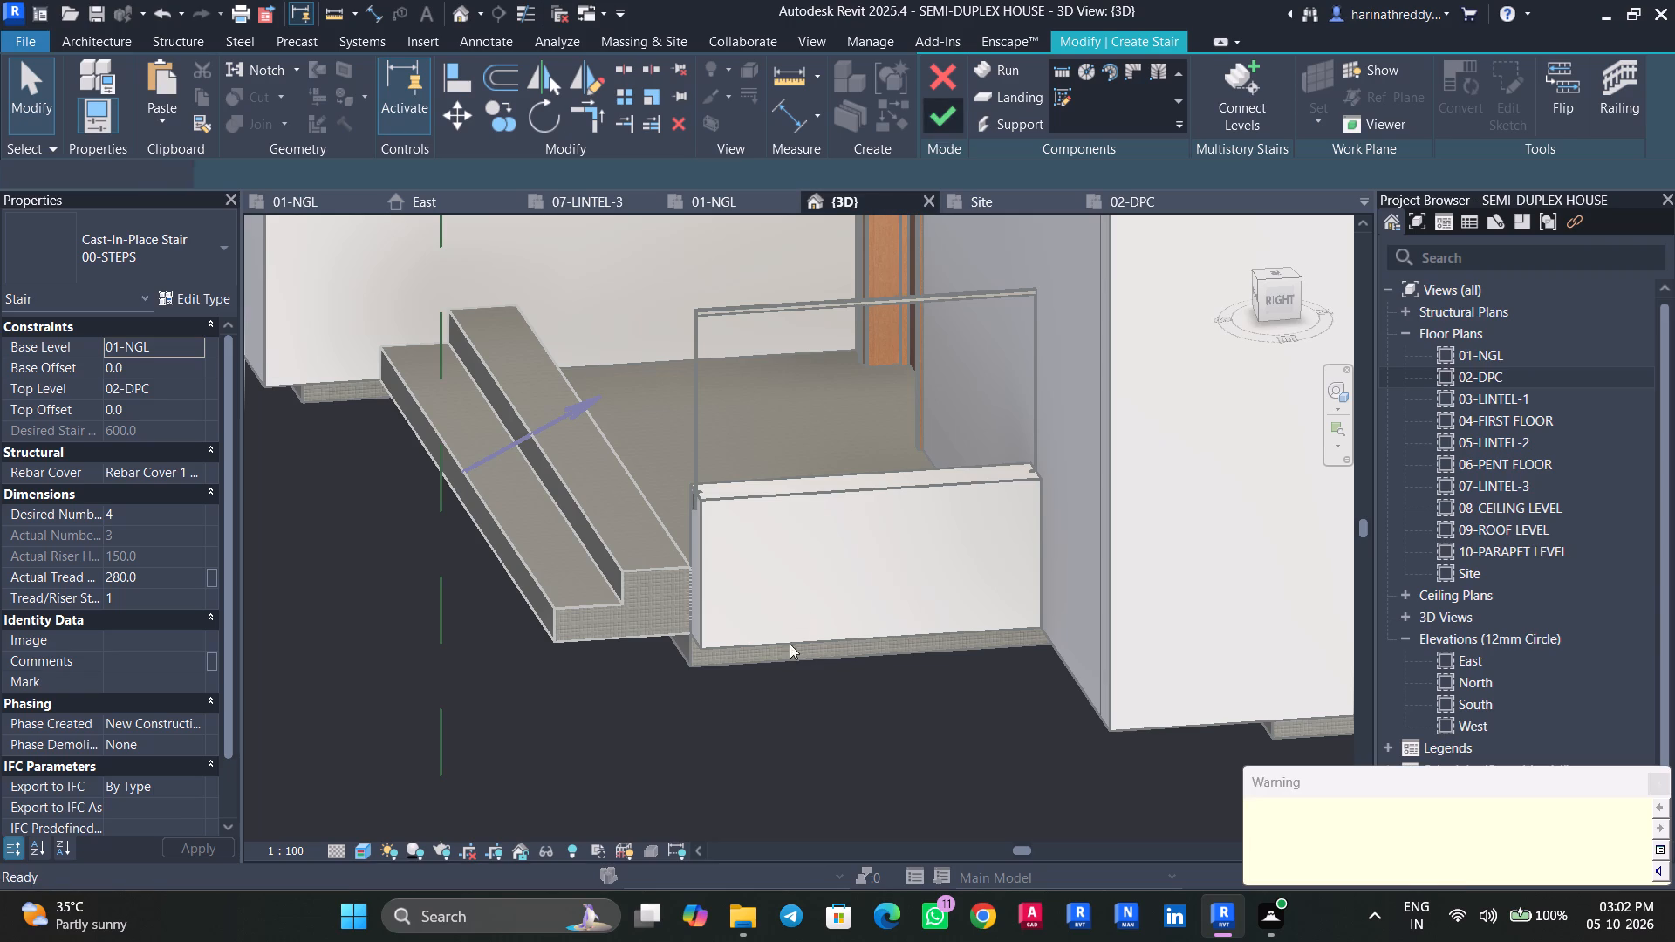
pyautogui.click(1652, 789)
pyautogui.press('Escape')
pyautogui.press('Escape')
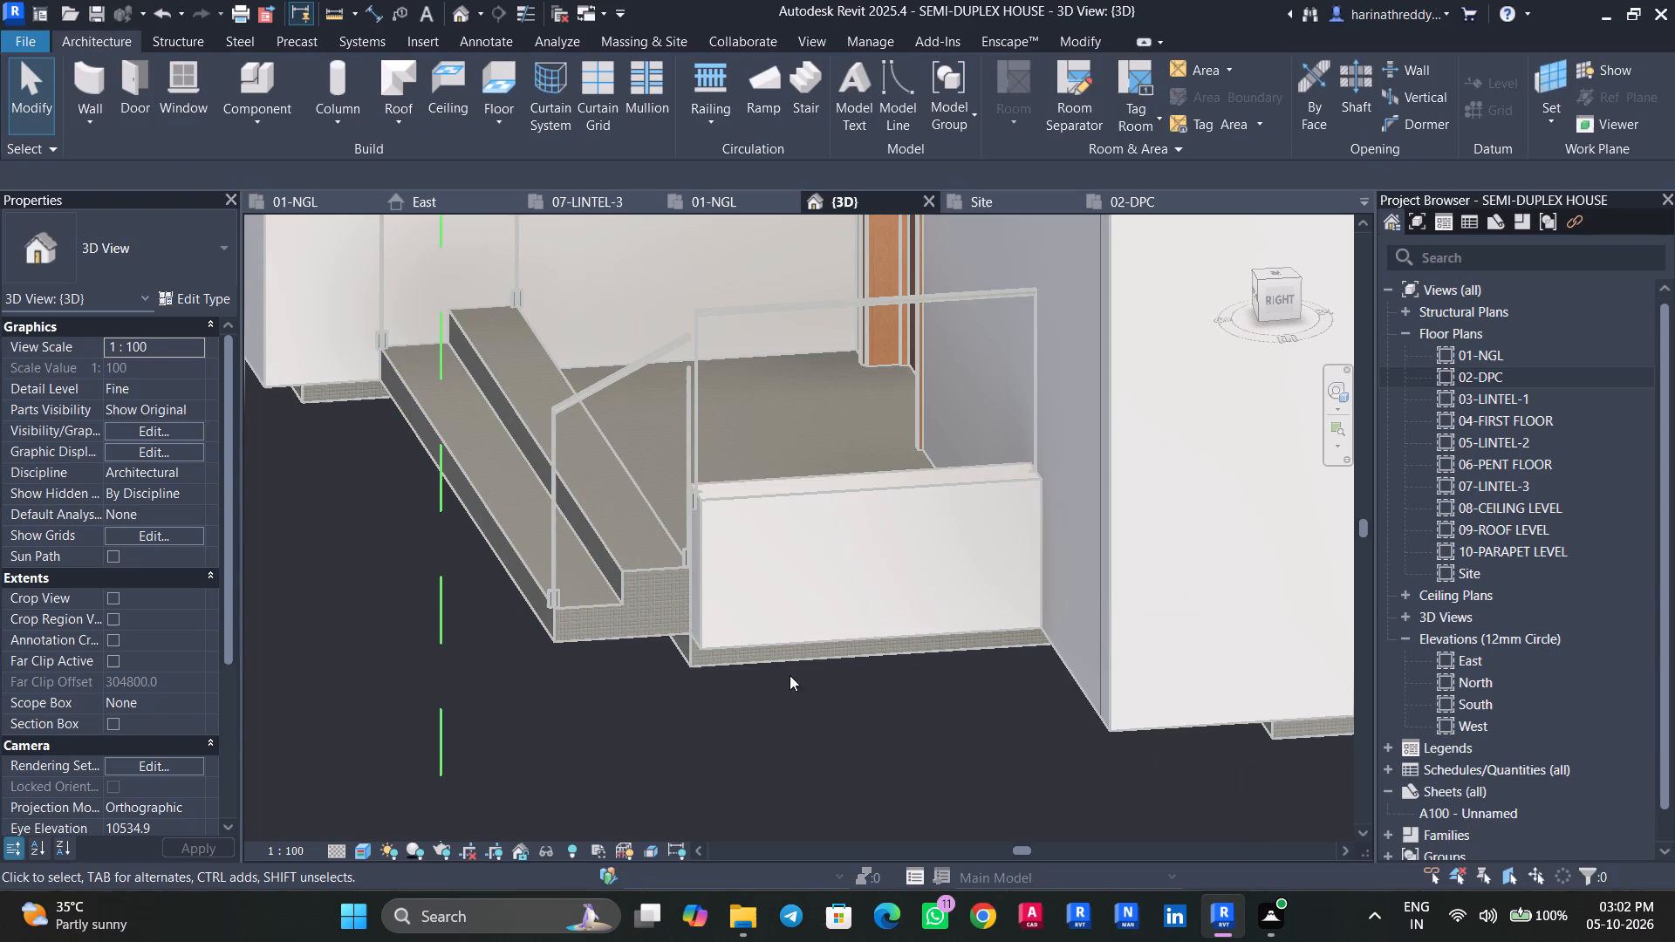
# Set the level of the main 01-FLOOR MAIN slab to 02-DPC.
pyautogui.click(790, 664)
pyautogui.click(195, 346)
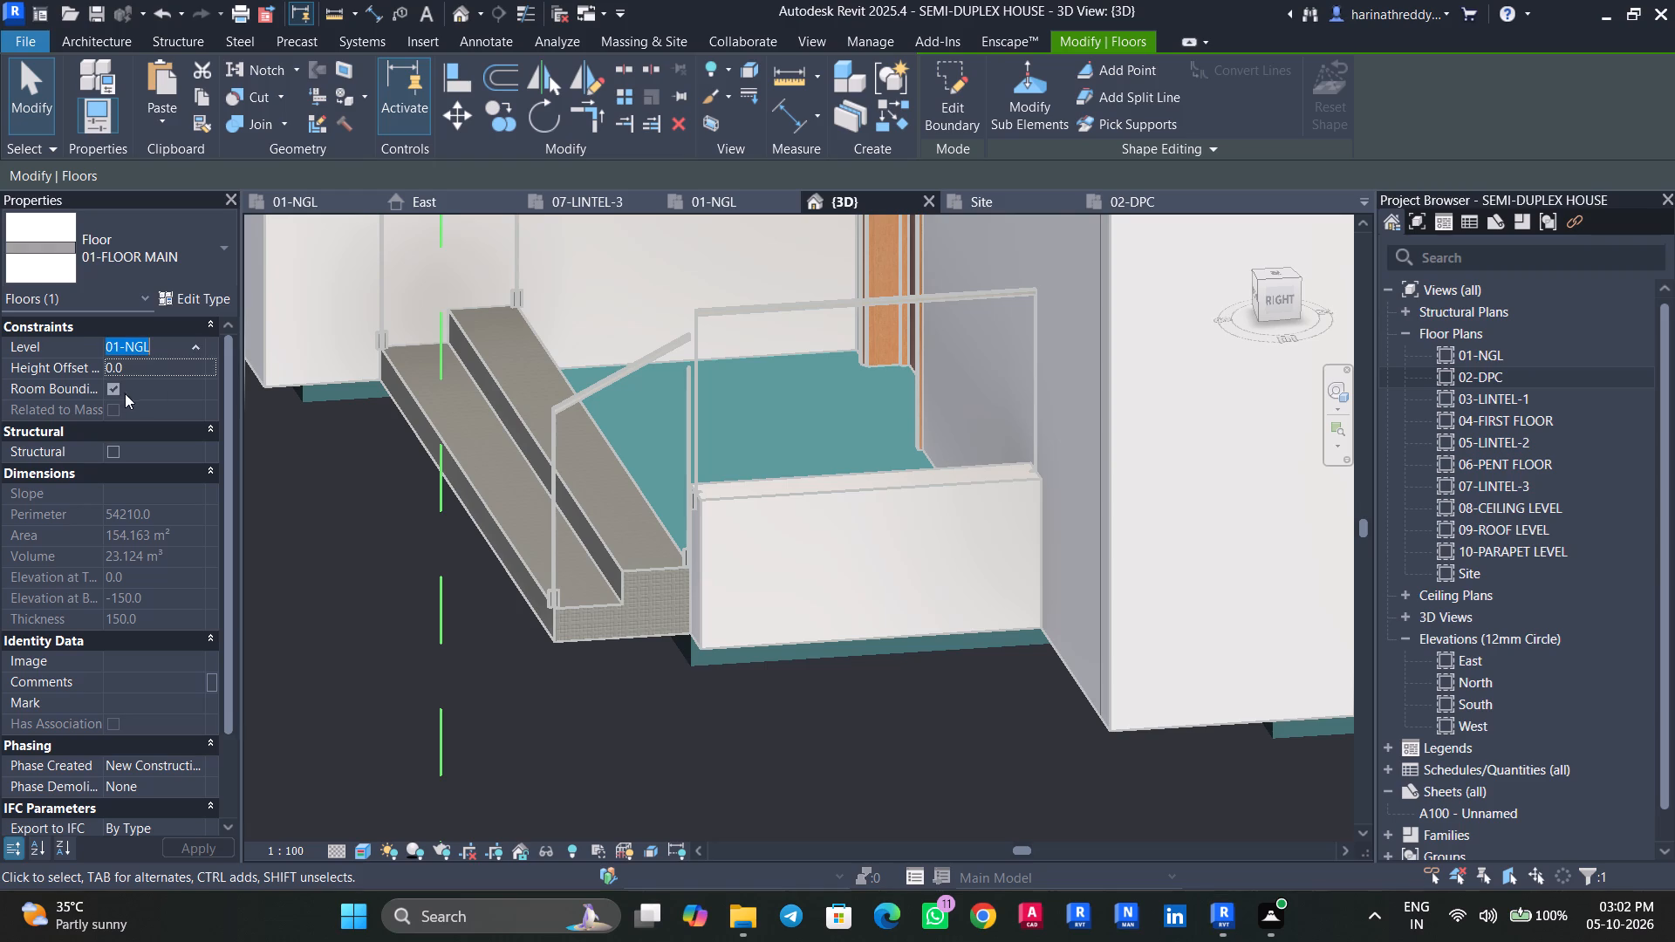
pyautogui.click(130, 384)
pyautogui.press('Escape')
pyautogui.press('Escape')
# Select all instances of the D3 entrance door and set their level to 02-DPC.
pyautogui.scroll(-3, 851, 697)
pyautogui.scroll(1, 851, 697)
pyautogui.scroll(-2, 851, 697)
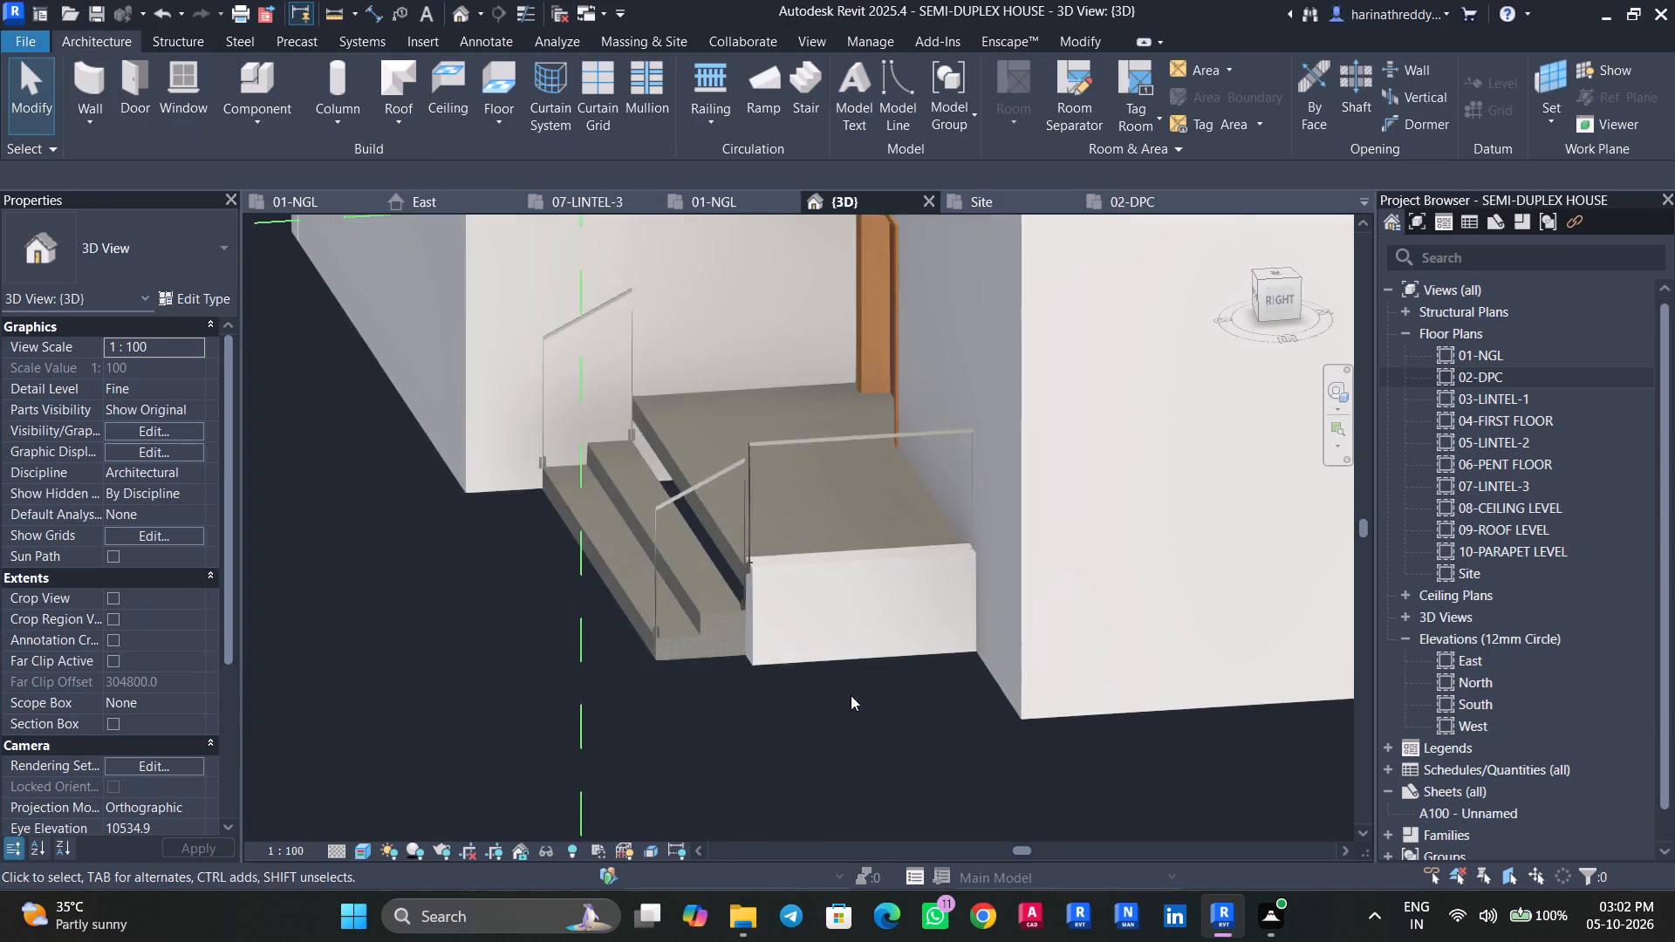
pyautogui.scroll(-8, 851, 695)
pyautogui.keyDown('shift'); pyautogui.moveTo(843, 715); pyautogui.dragTo(945, 883, button='middle'); pyautogui.keyUp('shift')
pyautogui.keyDown('shift'); pyautogui.moveTo(923, 843); pyautogui.dragTo(1081, 920, button='middle'); pyautogui.keyUp('shift')
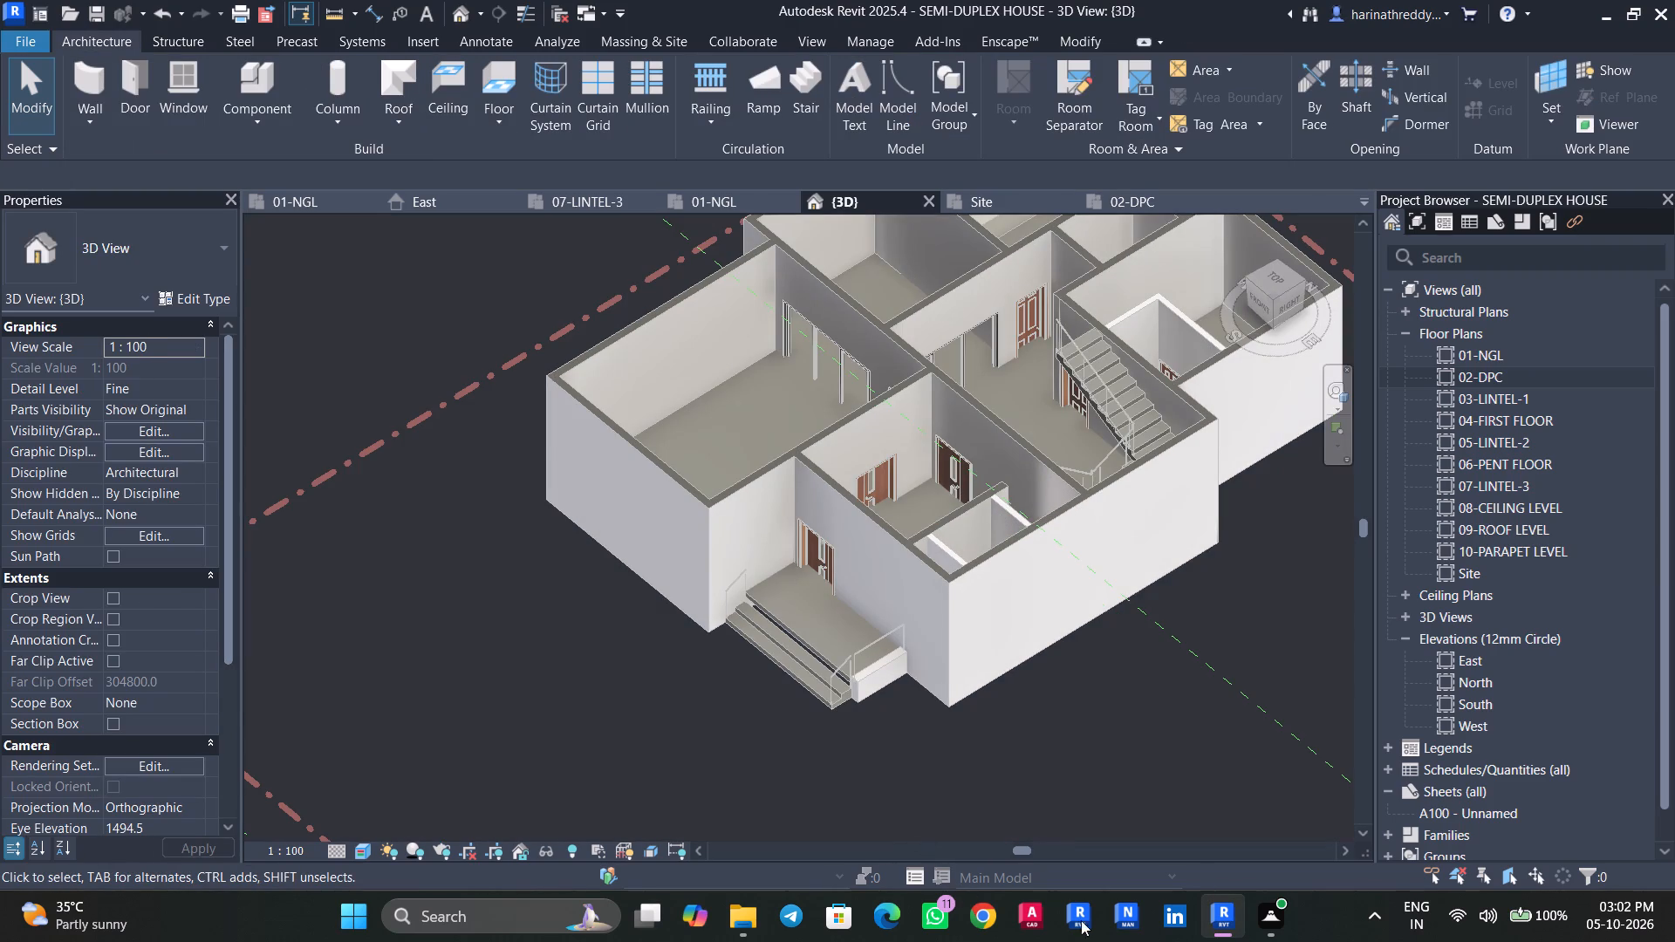
pyautogui.keyDown('shift'); pyautogui.moveTo(1081, 920); pyautogui.dragTo(1111, 904, button='middle'); pyautogui.keyUp('shift')
pyautogui.scroll(-4, 1002, 797)
pyautogui.keyDown('shift'); pyautogui.moveTo(1002, 793); pyautogui.dragTo(1166, 754, button='middle'); pyautogui.keyUp('shift')
pyautogui.scroll(8, 883, 752)
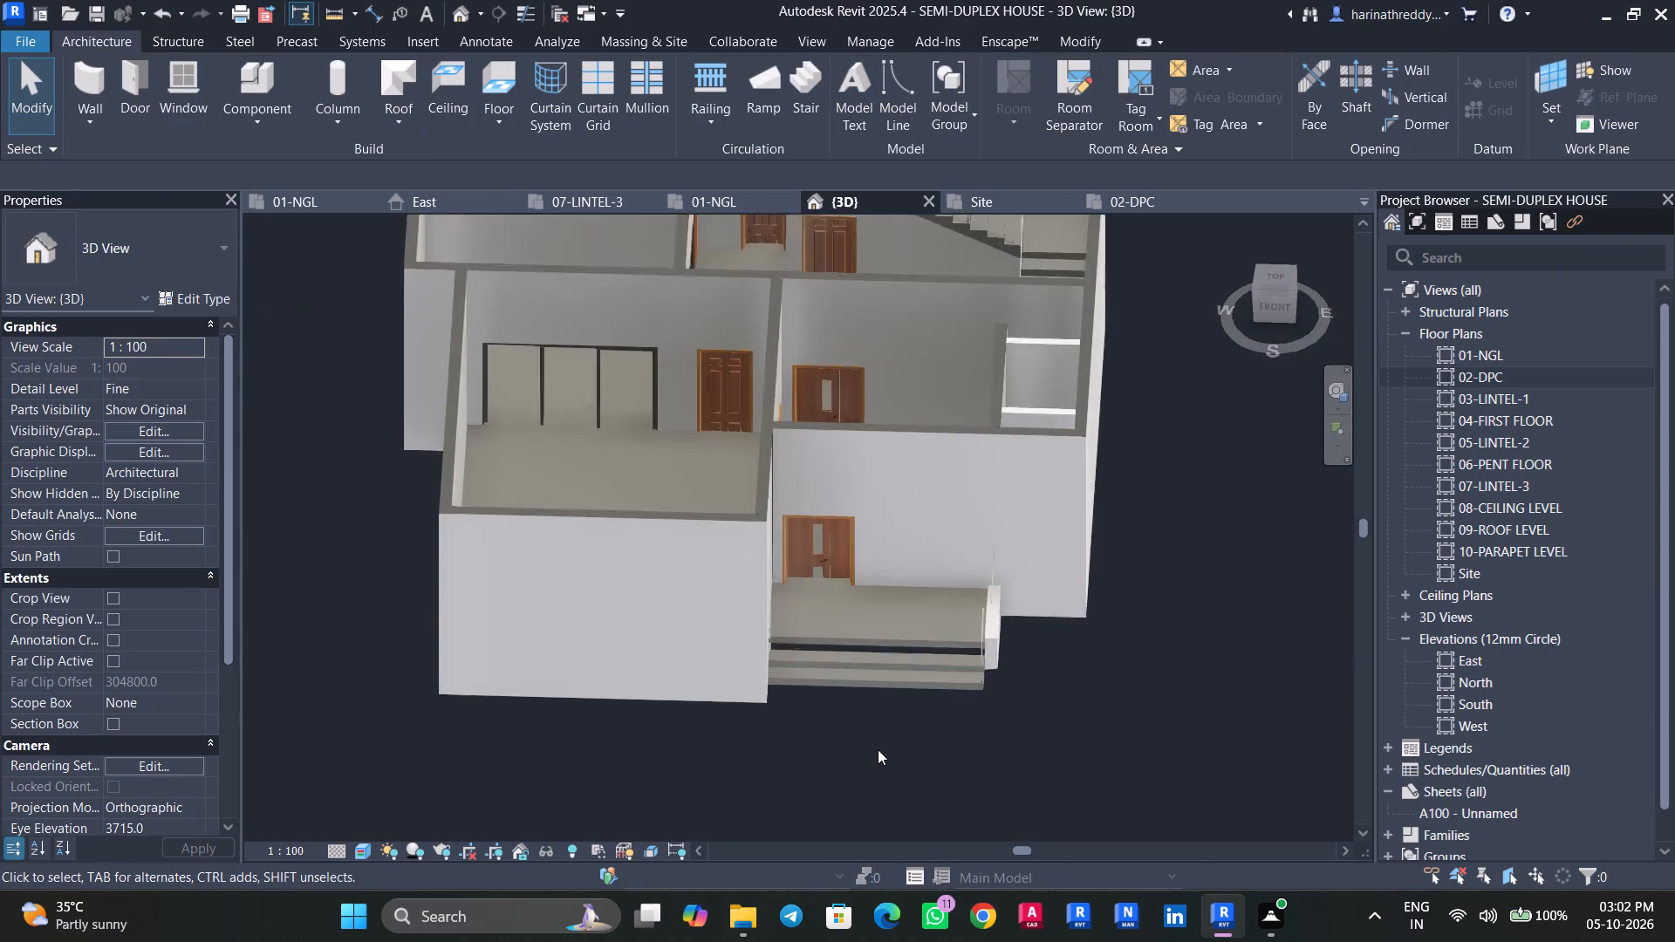
pyautogui.scroll(1, 878, 749)
pyautogui.keyDown('shift'); pyautogui.moveTo(873, 747); pyautogui.dragTo(843, 738, button='middle'); pyautogui.keyUp('shift')
pyautogui.click(822, 457)
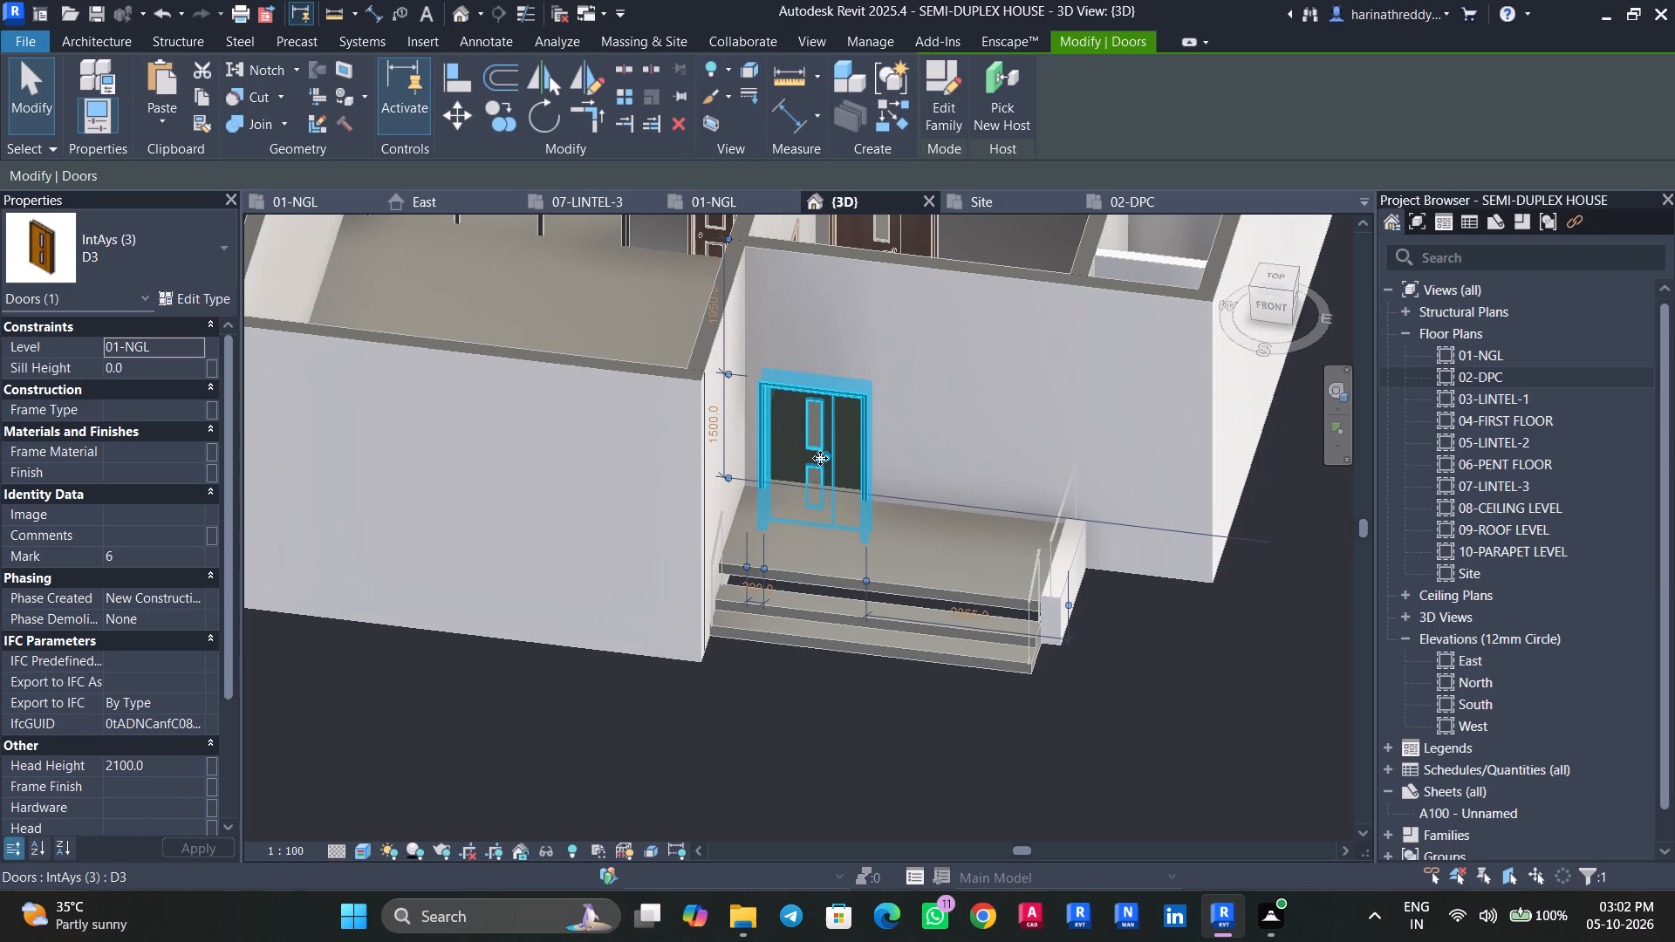
pyautogui.write('SA')
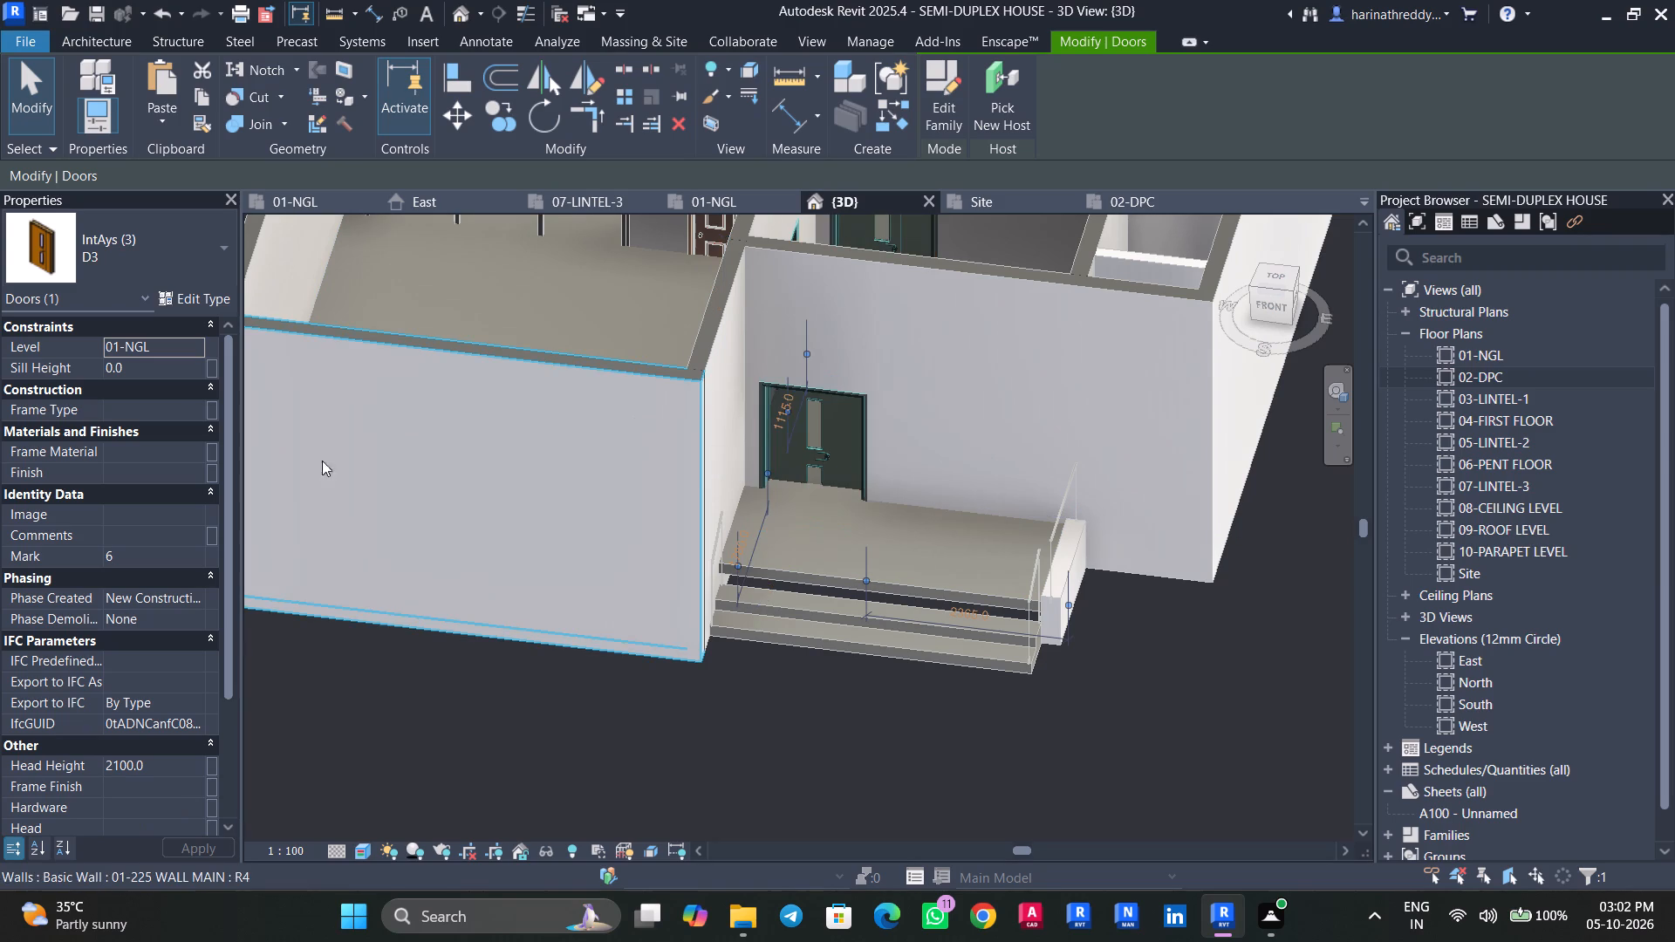
pyautogui.click(195, 346)
pyautogui.click(164, 386)
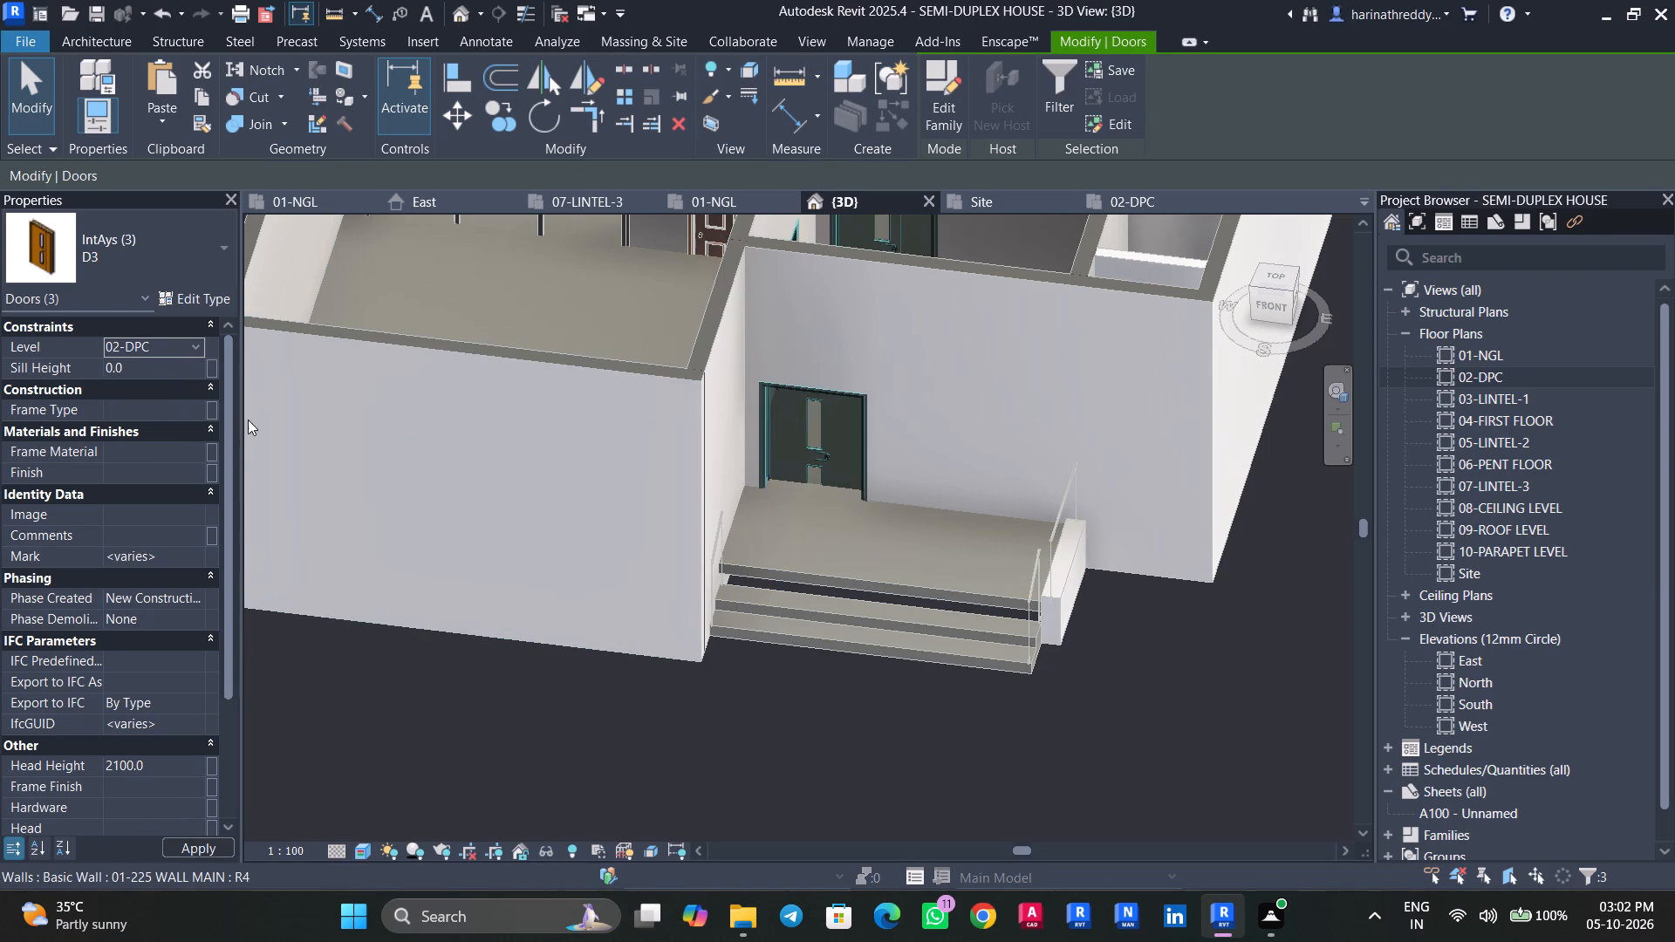
pyautogui.moveTo(910, 501); pyautogui.dragTo(893, 617, button='middle')
pyautogui.press('Escape')
pyautogui.press('Escape')
# Select all instances of the D1 single door and set their level to 02-DPC.
pyautogui.scroll(-4, 913, 636)
pyautogui.keyDown('shift'); pyautogui.moveTo(915, 645); pyautogui.dragTo(977, 727, button='middle'); pyautogui.keyUp('shift')
pyautogui.click(700, 436)
pyautogui.write('SA')
pyautogui.click(201, 347)
pyautogui.click(147, 380)
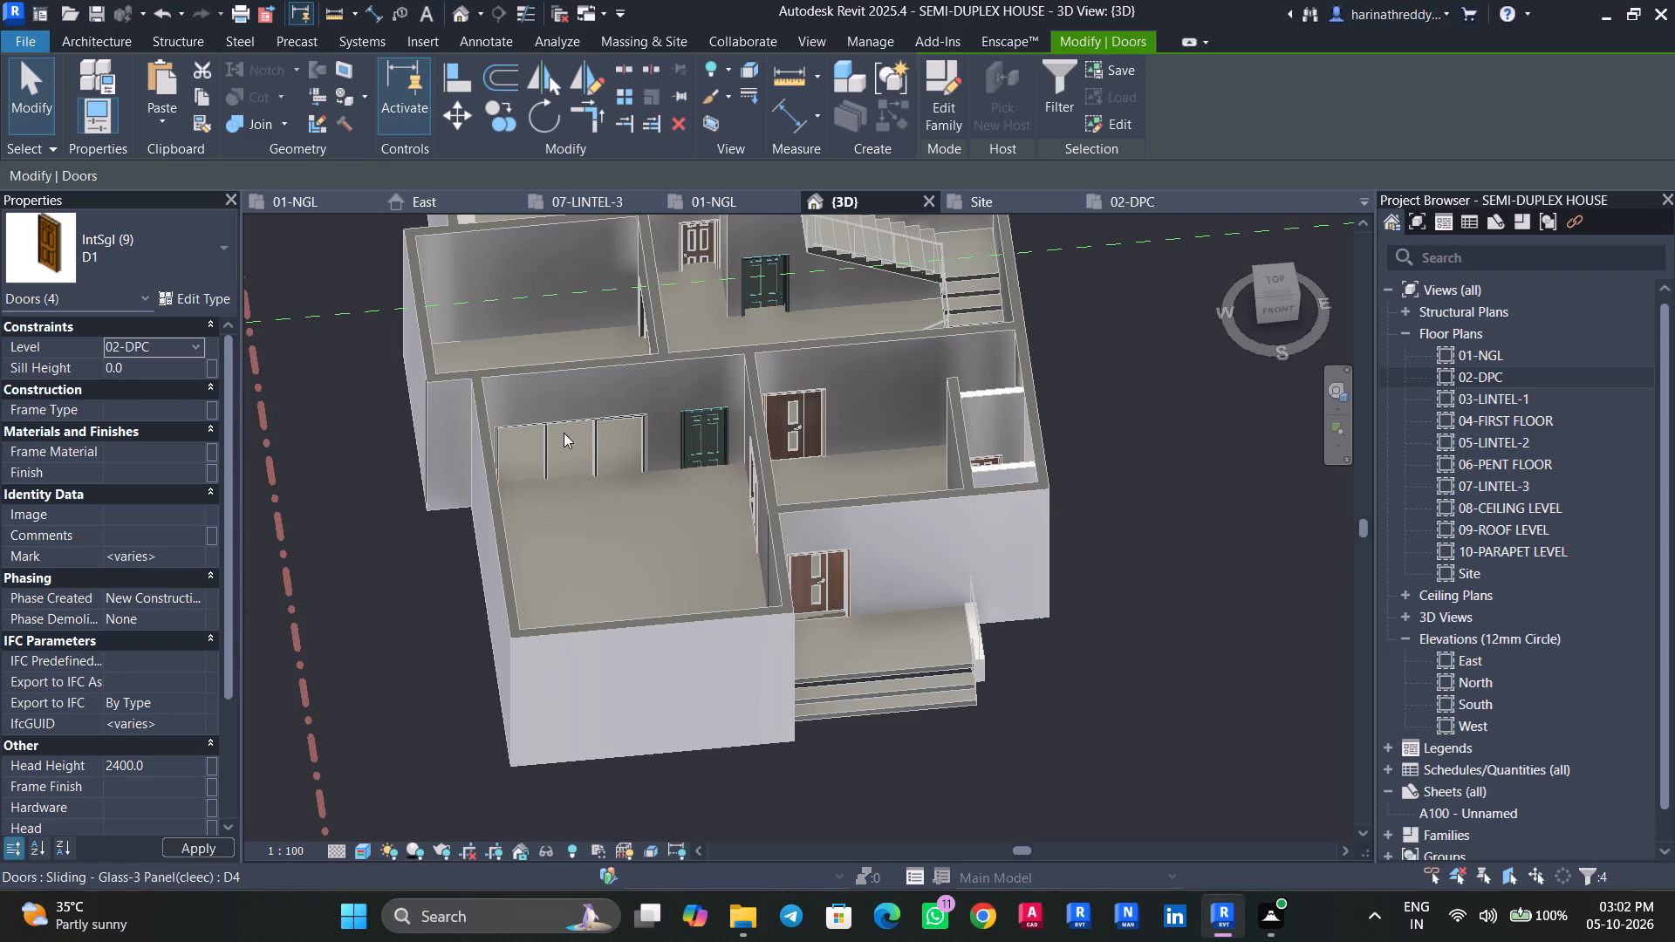
pyautogui.press('Escape')
pyautogui.press('Escape')
# Select all instances of the D4 three-panel sliding glass door and set their level to 02-DPC.
pyautogui.click(592, 447)
pyautogui.write('SA')
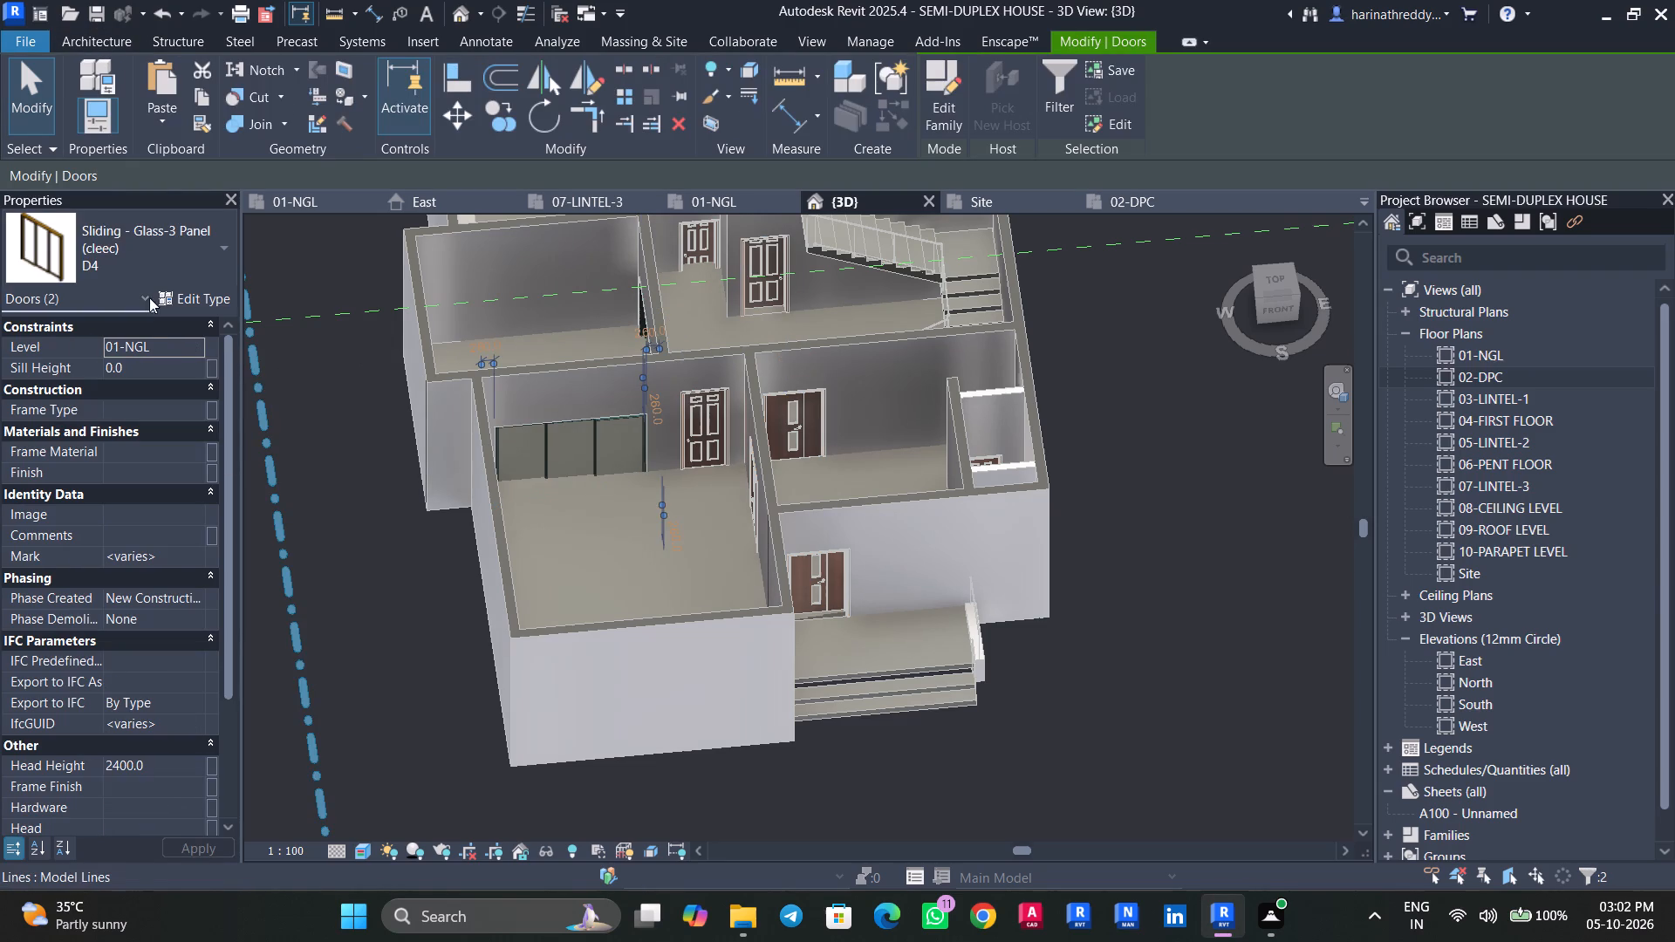
pyautogui.click(196, 346)
pyautogui.click(154, 387)
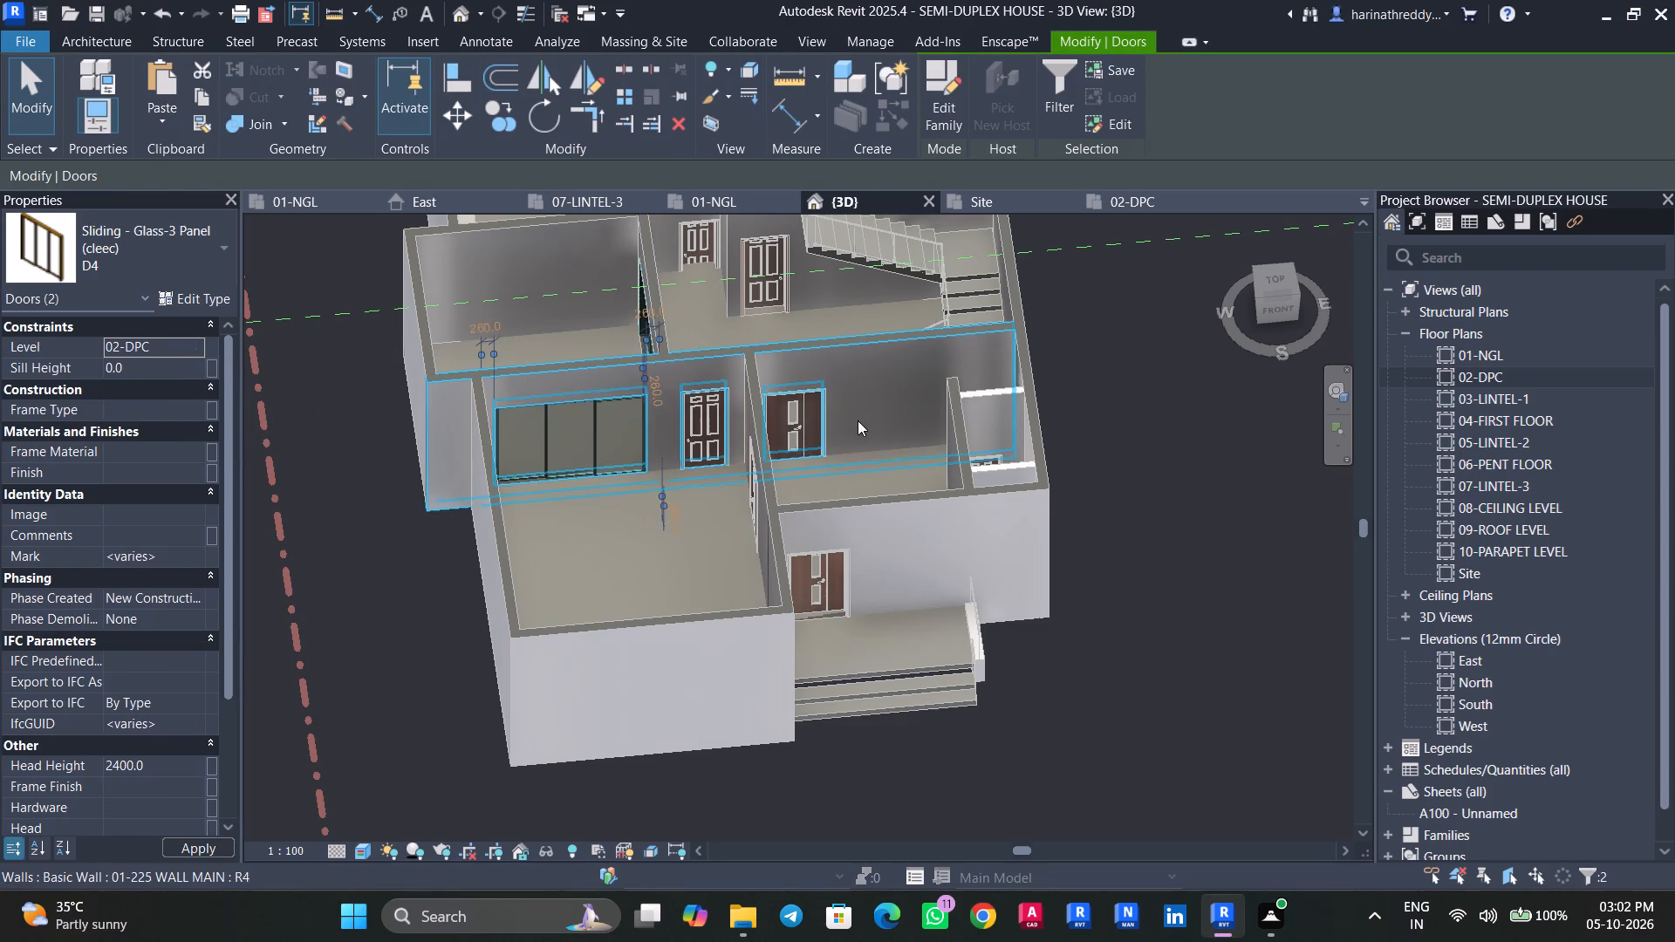
pyautogui.press('Escape')
pyautogui.press('Escape')
# Check the inner D3 door, and set all instances of the D2 single door to level 02-DPC.
pyautogui.click(790, 421)
pyautogui.keyDown('shift'); pyautogui.moveTo(877, 462); pyautogui.dragTo(689, 474, button='middle'); pyautogui.keyUp('shift')
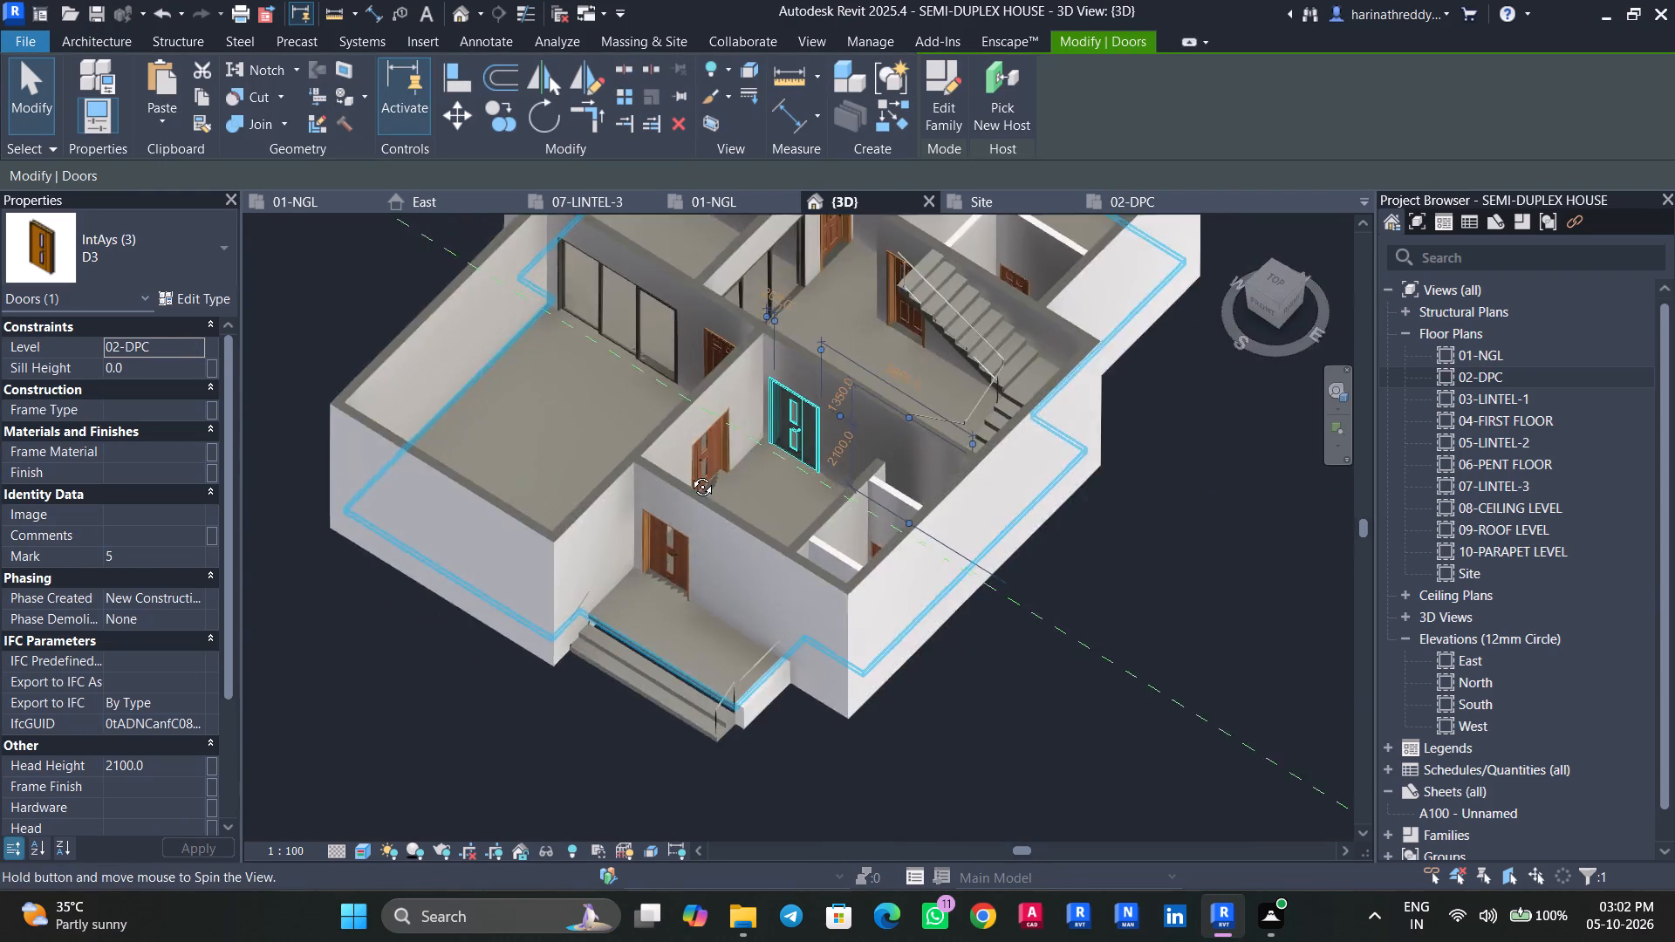
pyautogui.keyDown('shift'); pyautogui.moveTo(689, 474); pyautogui.dragTo(477, 513, button='middle'); pyautogui.keyUp('shift')
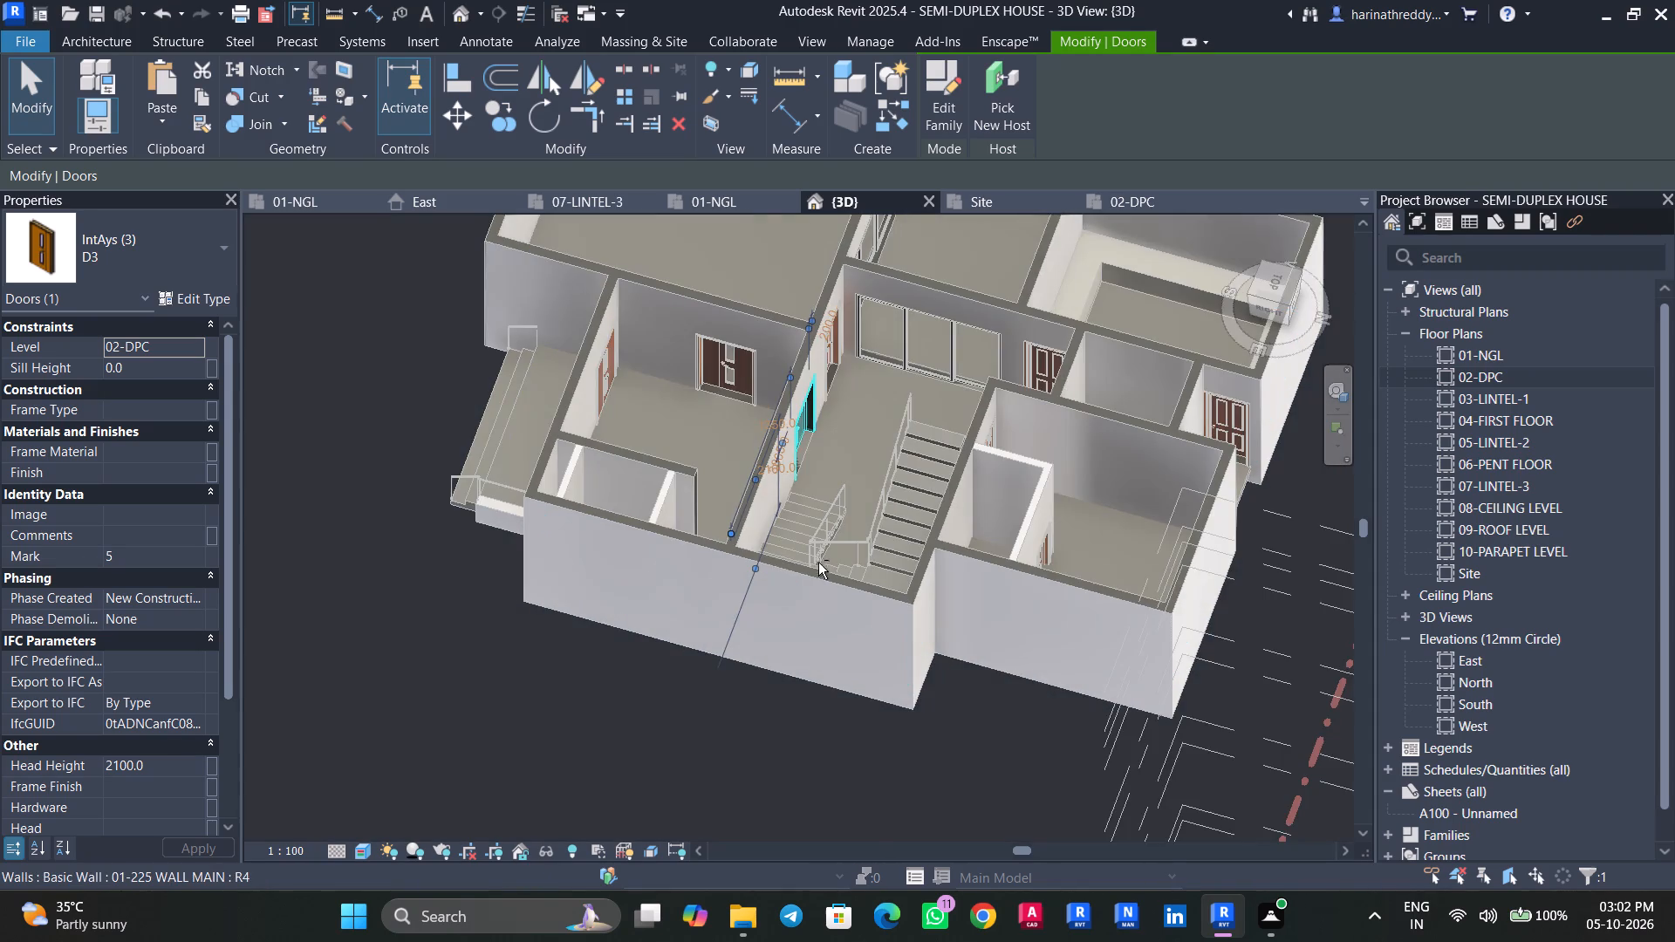
pyautogui.keyDown('shift'); pyautogui.moveTo(815, 563); pyautogui.dragTo(525, 486, button='middle'); pyautogui.keyUp('shift')
pyautogui.press('Escape')
pyautogui.press('Escape')
pyautogui.click(790, 715)
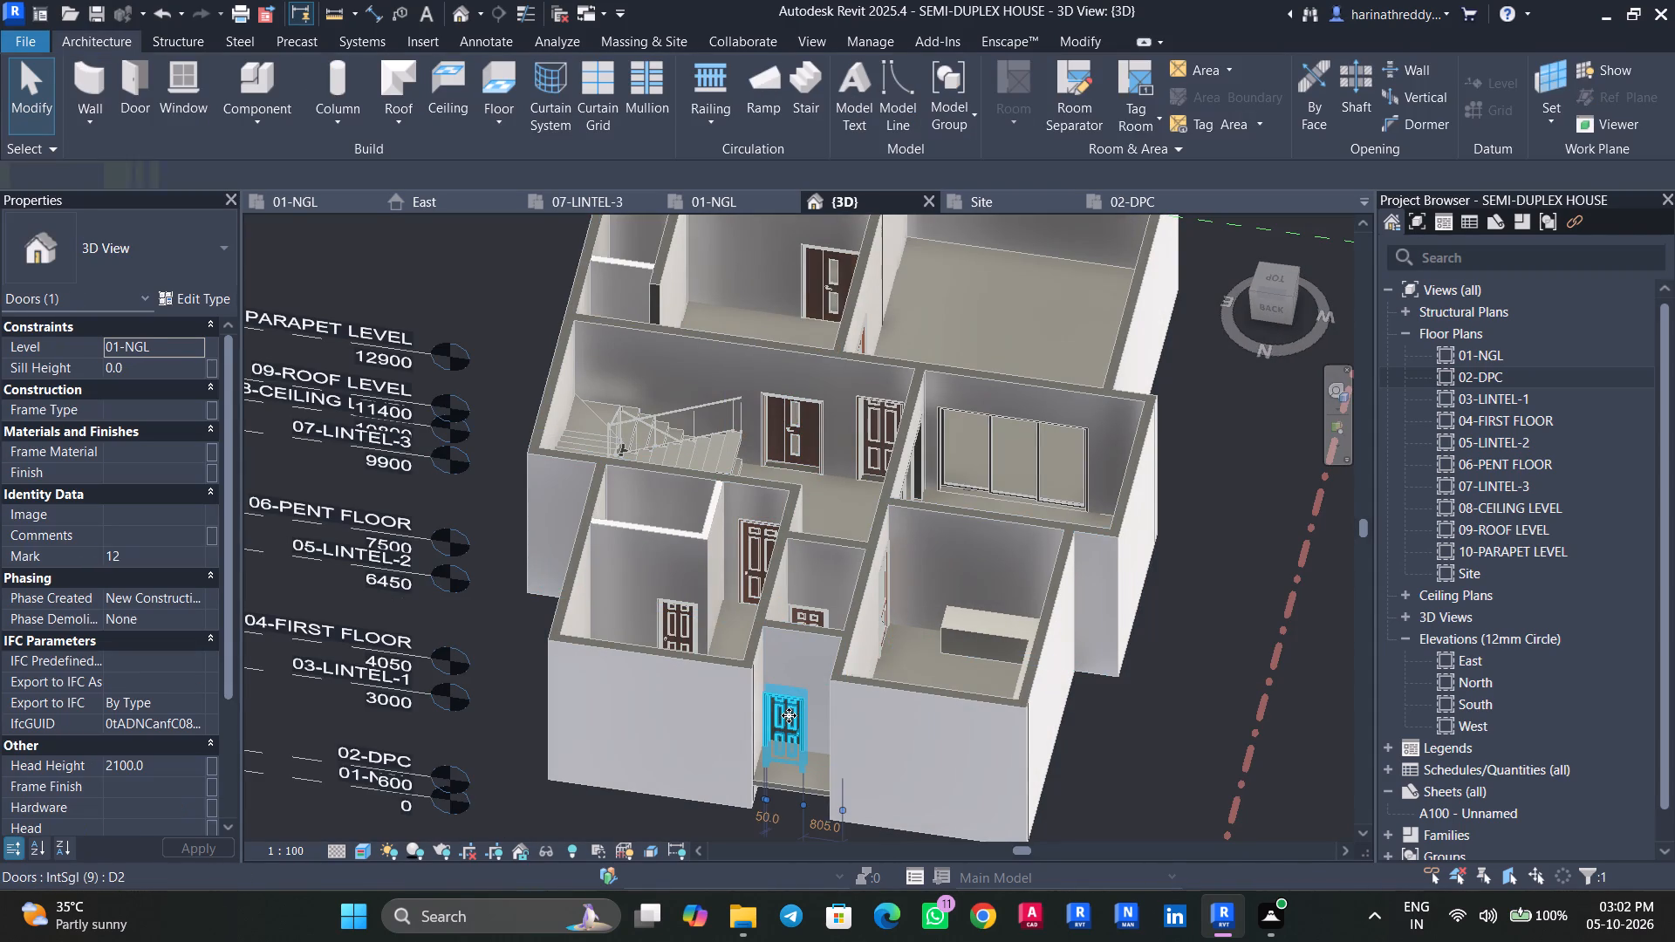
pyautogui.write('SA')
pyautogui.click(202, 345)
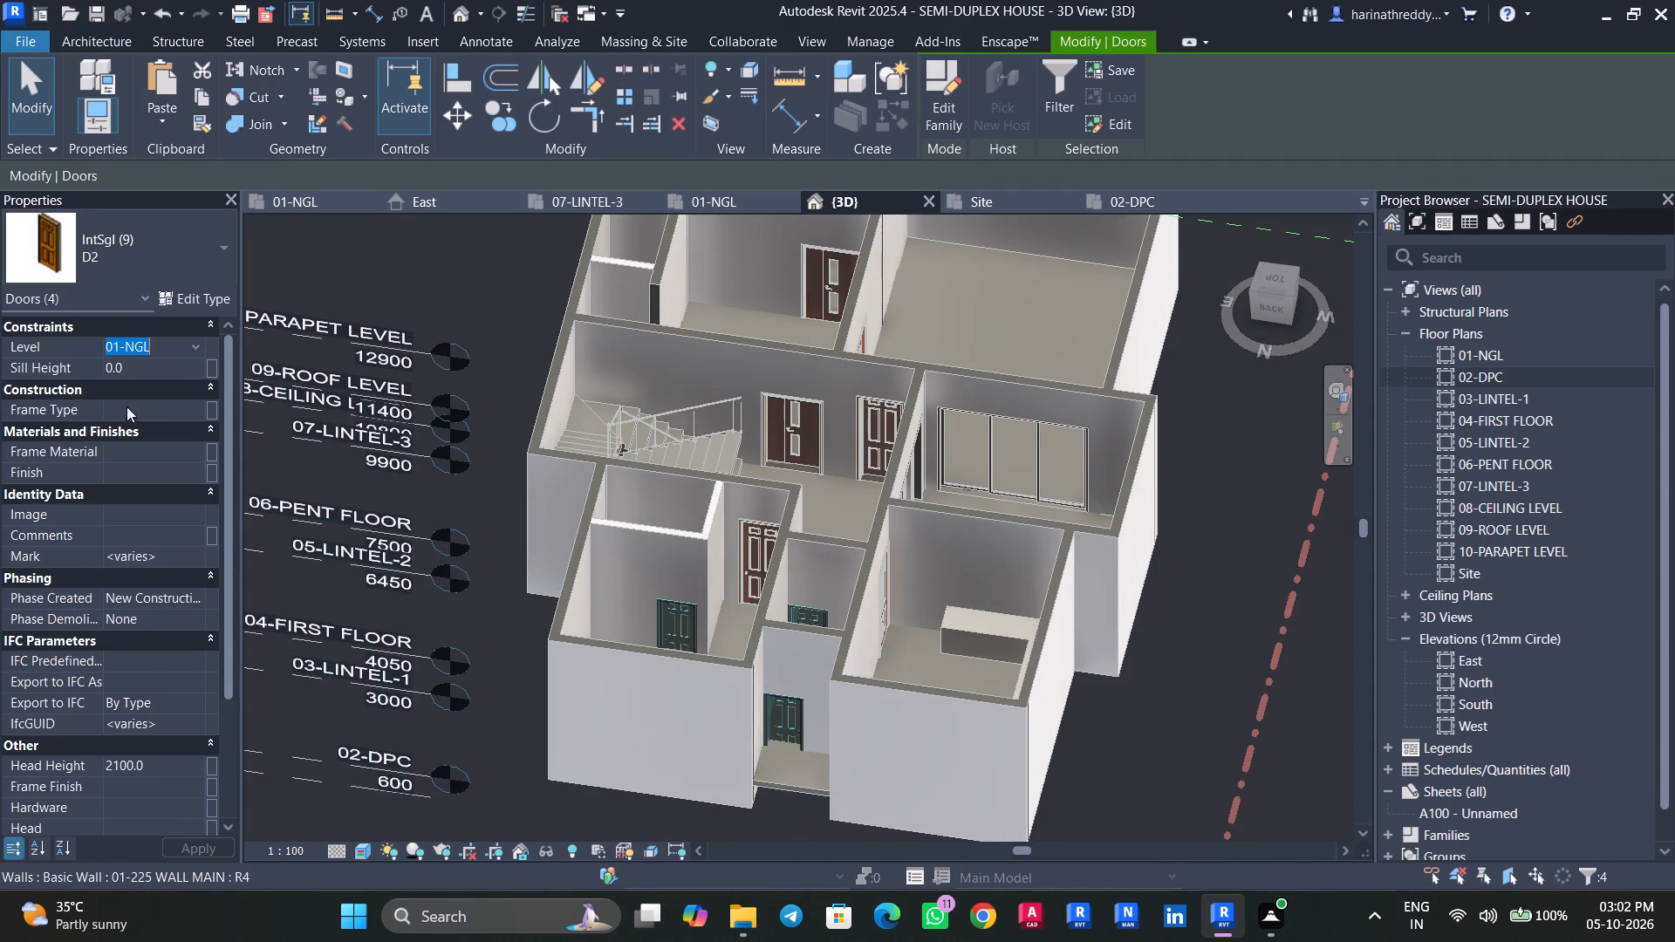
pyautogui.click(136, 388)
pyautogui.press('Escape')
pyautogui.press('Escape')
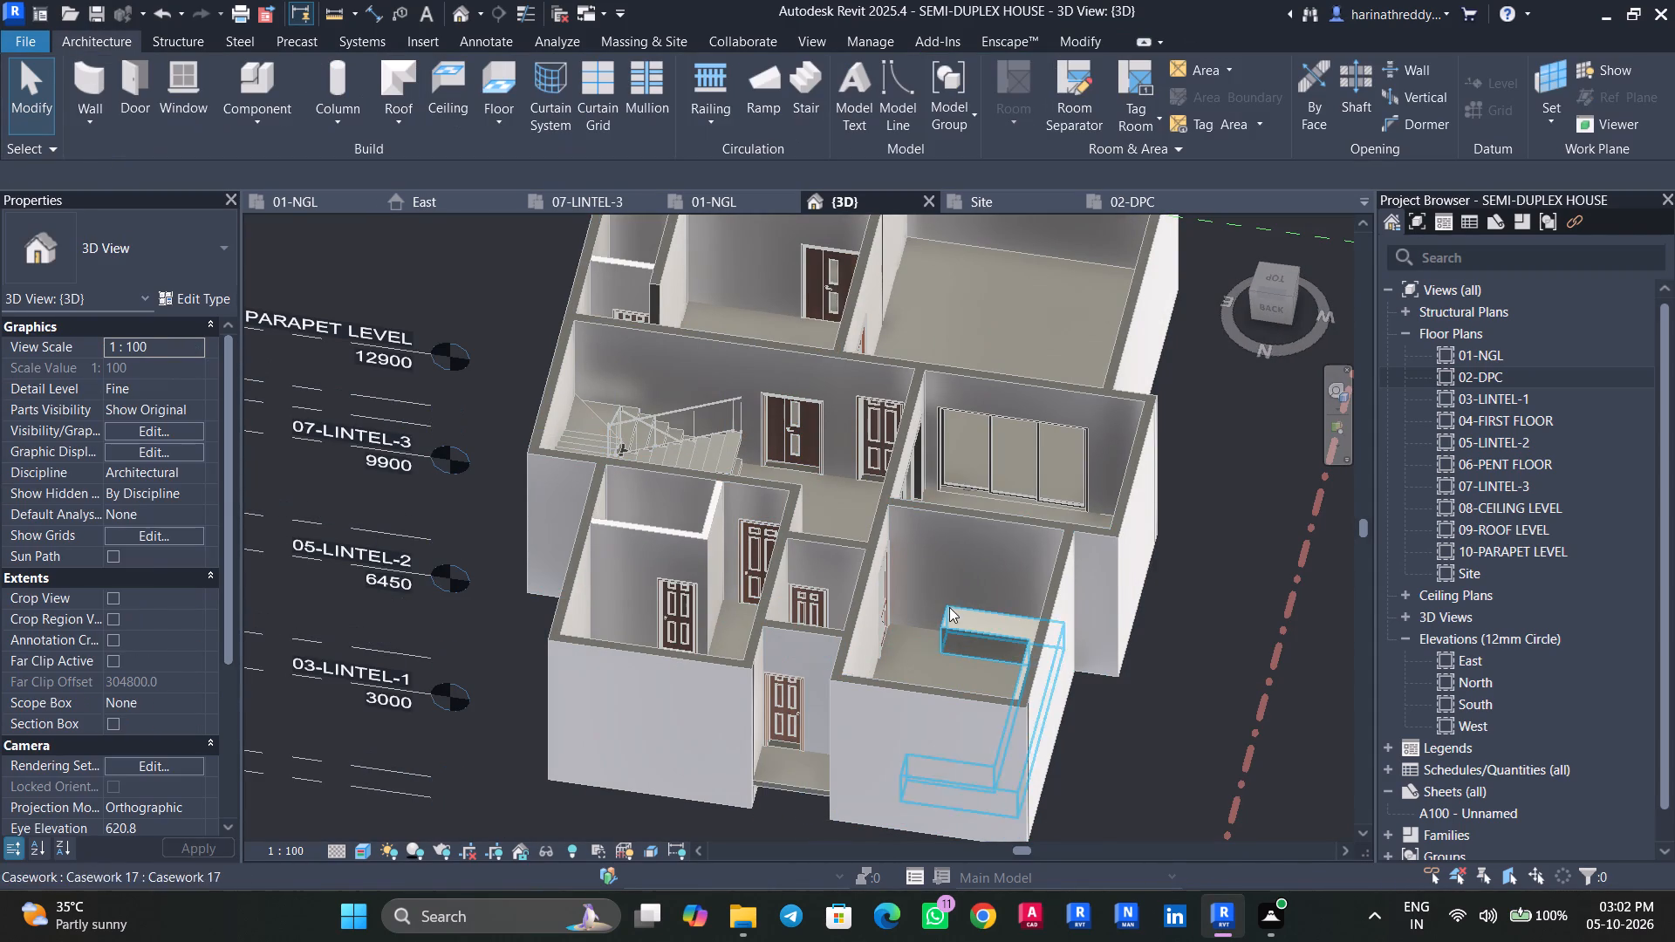
# Check the level settings of the U-shaped stair and the D2 doors, and inspect the toilet doorway at floor level.
pyautogui.click(694, 447)
pyautogui.keyDown('shift'); pyautogui.moveTo(837, 488); pyautogui.dragTo(626, 561, button='middle'); pyautogui.keyUp('shift')
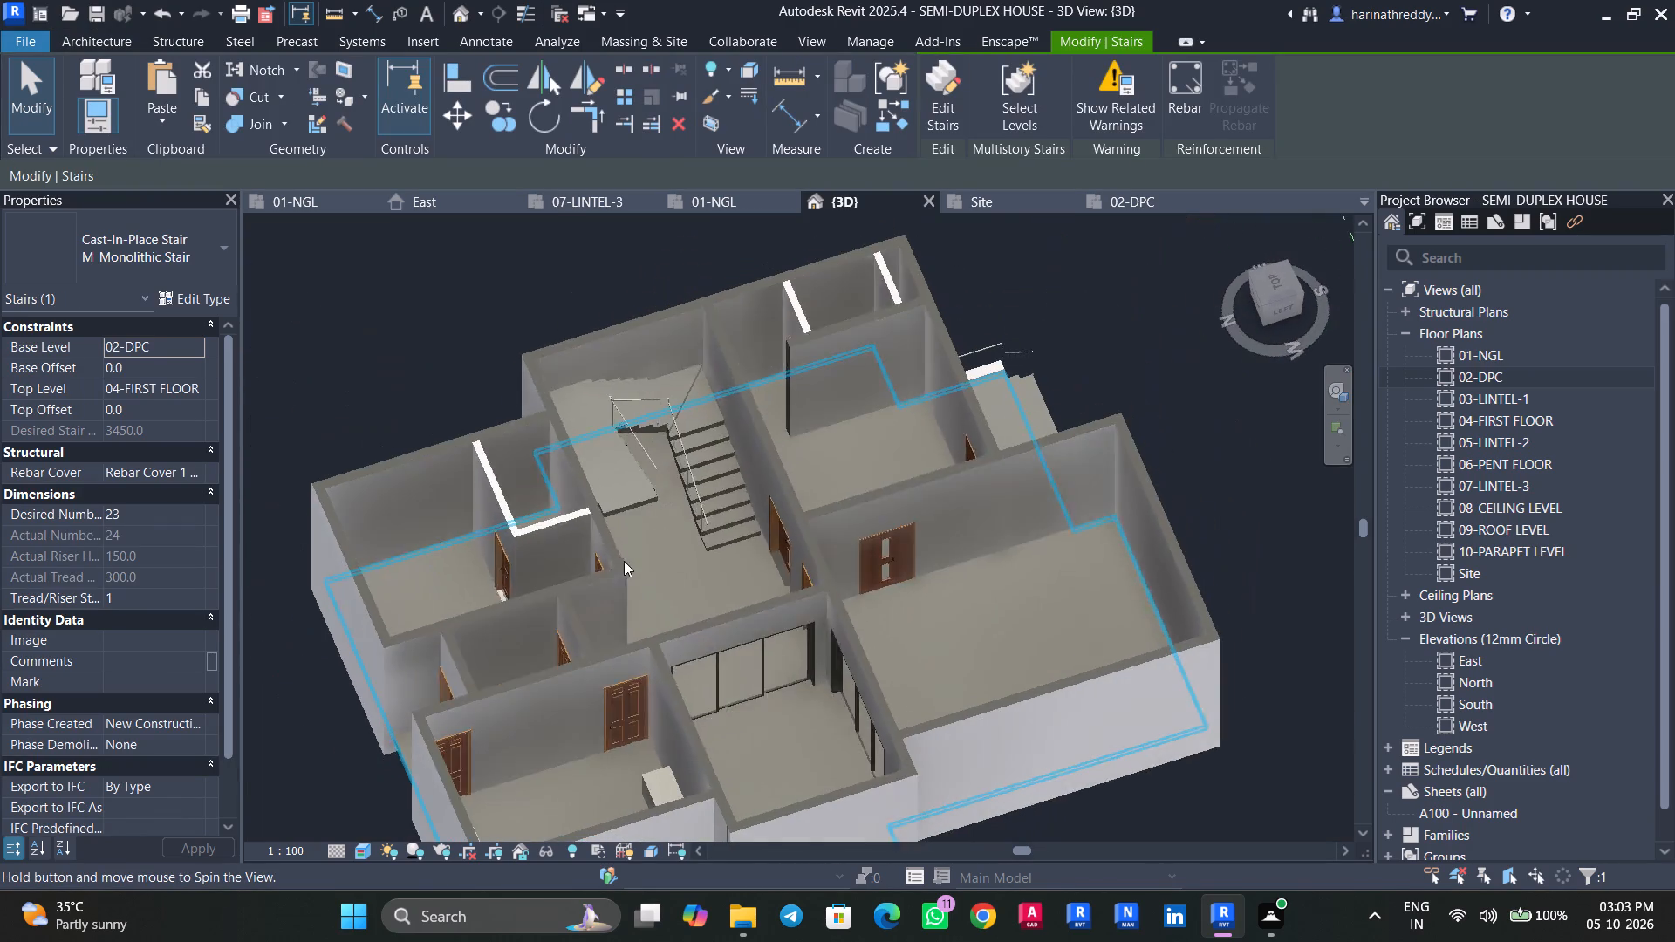
pyautogui.press('Escape')
pyautogui.press('Escape')
pyautogui.keyDown('shift'); pyautogui.moveTo(766, 452); pyautogui.dragTo(906, 507, button='middle'); pyautogui.keyUp('shift')
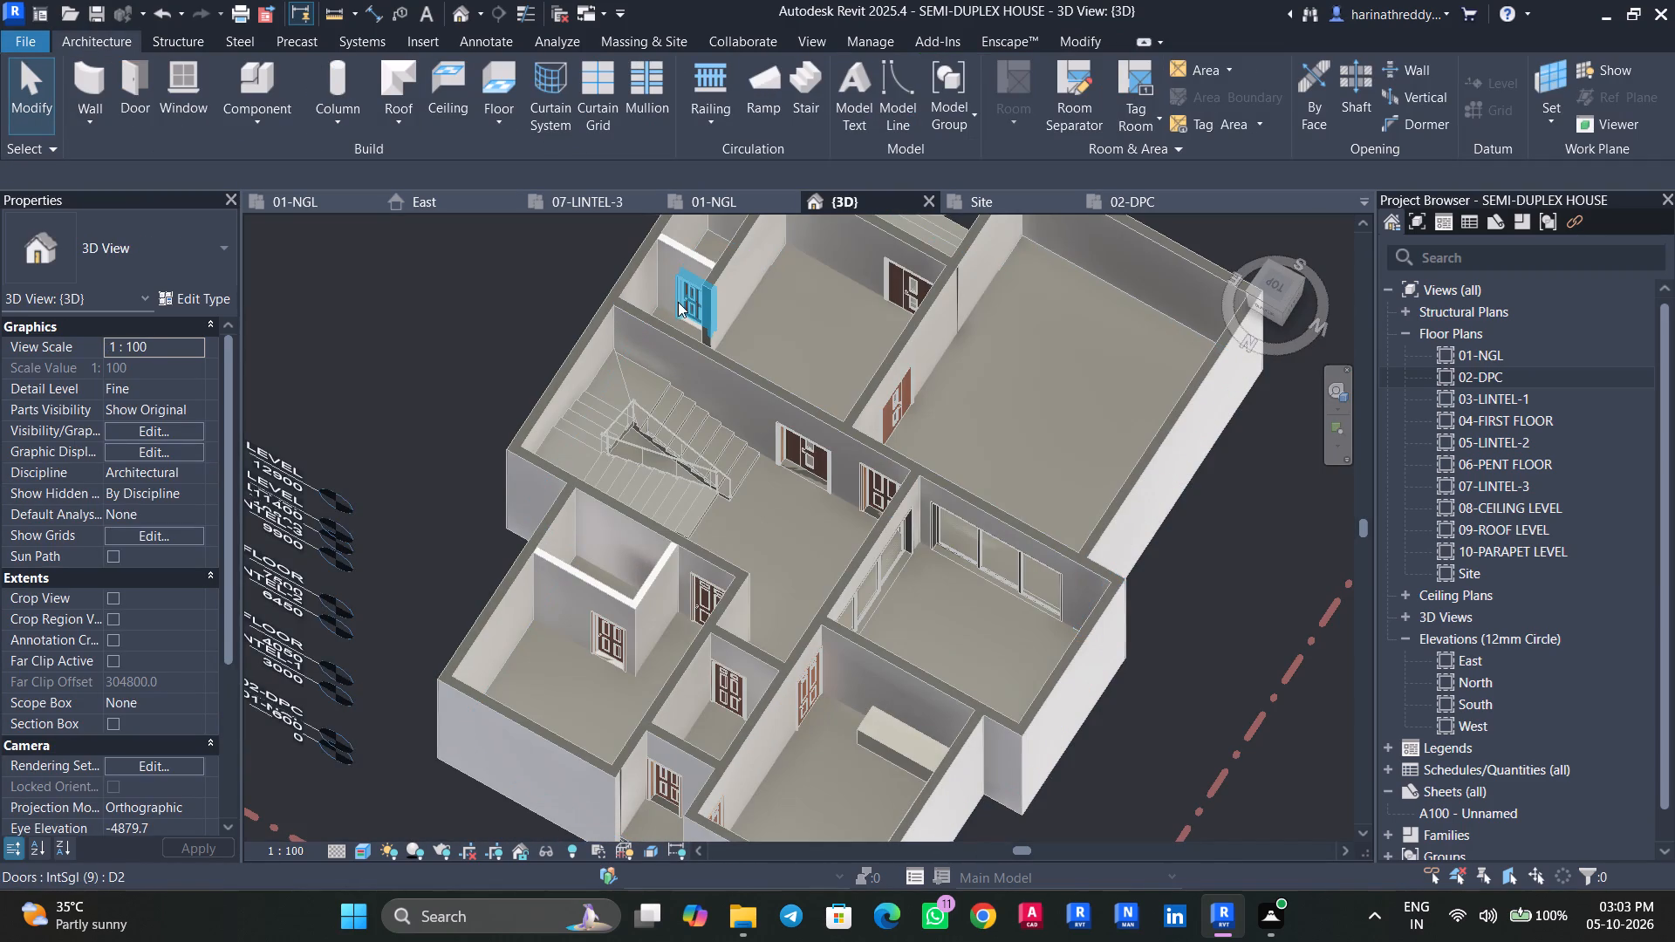
pyautogui.click(680, 302)
pyautogui.press('s')
pyautogui.press('a')
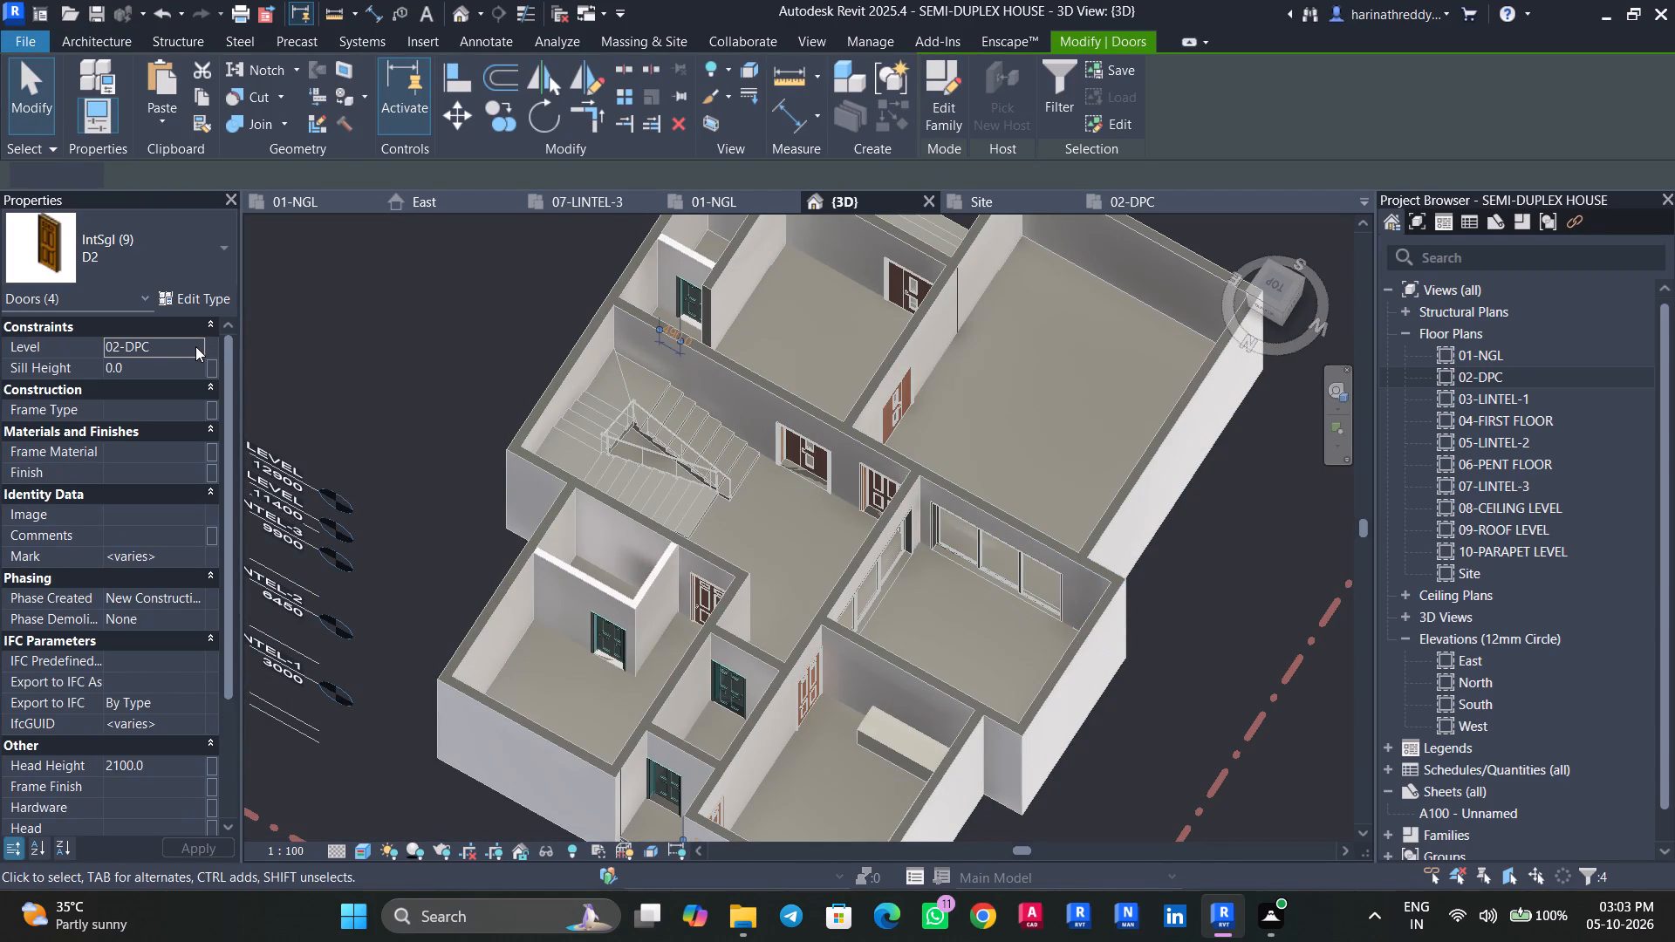
pyautogui.scroll(12, 696, 318)
pyautogui.press('Escape')
pyautogui.press('Escape')
pyautogui.scroll(-4, 668, 324)
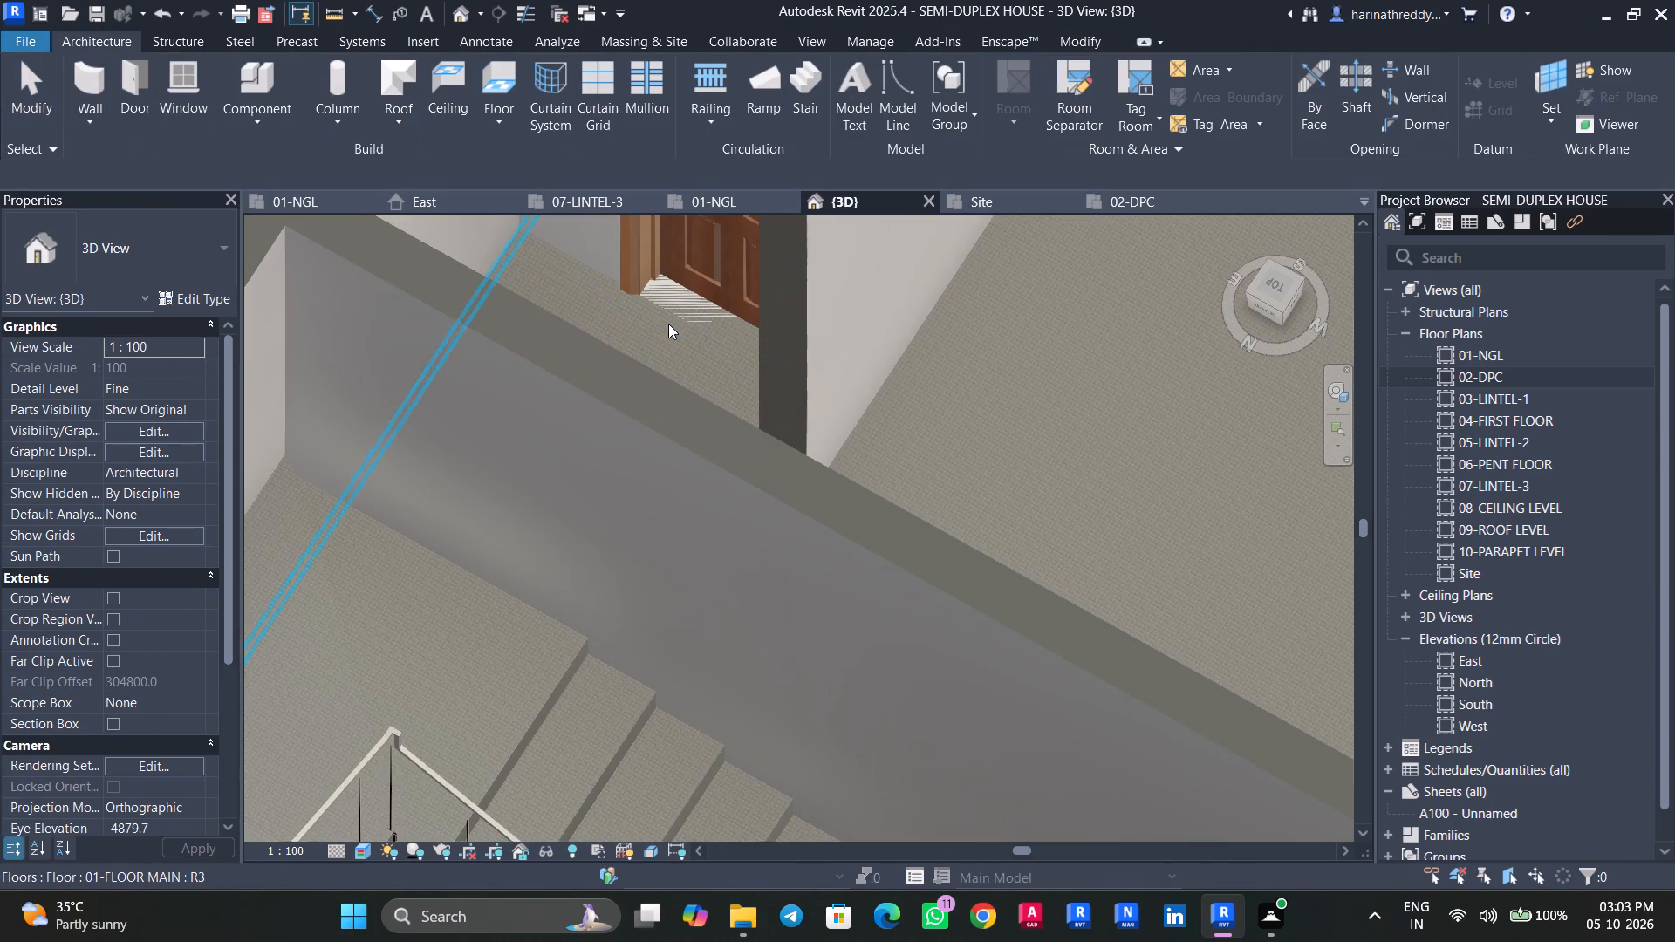
pyautogui.scroll(-7, 668, 324)
# Examine the house from the stair round to the porch, checking the entrance door's and floor slab's level and type properties.
pyautogui.keyDown('shift'); pyautogui.moveTo(854, 330); pyautogui.dragTo(527, 348, button='middle'); pyautogui.keyUp('shift')
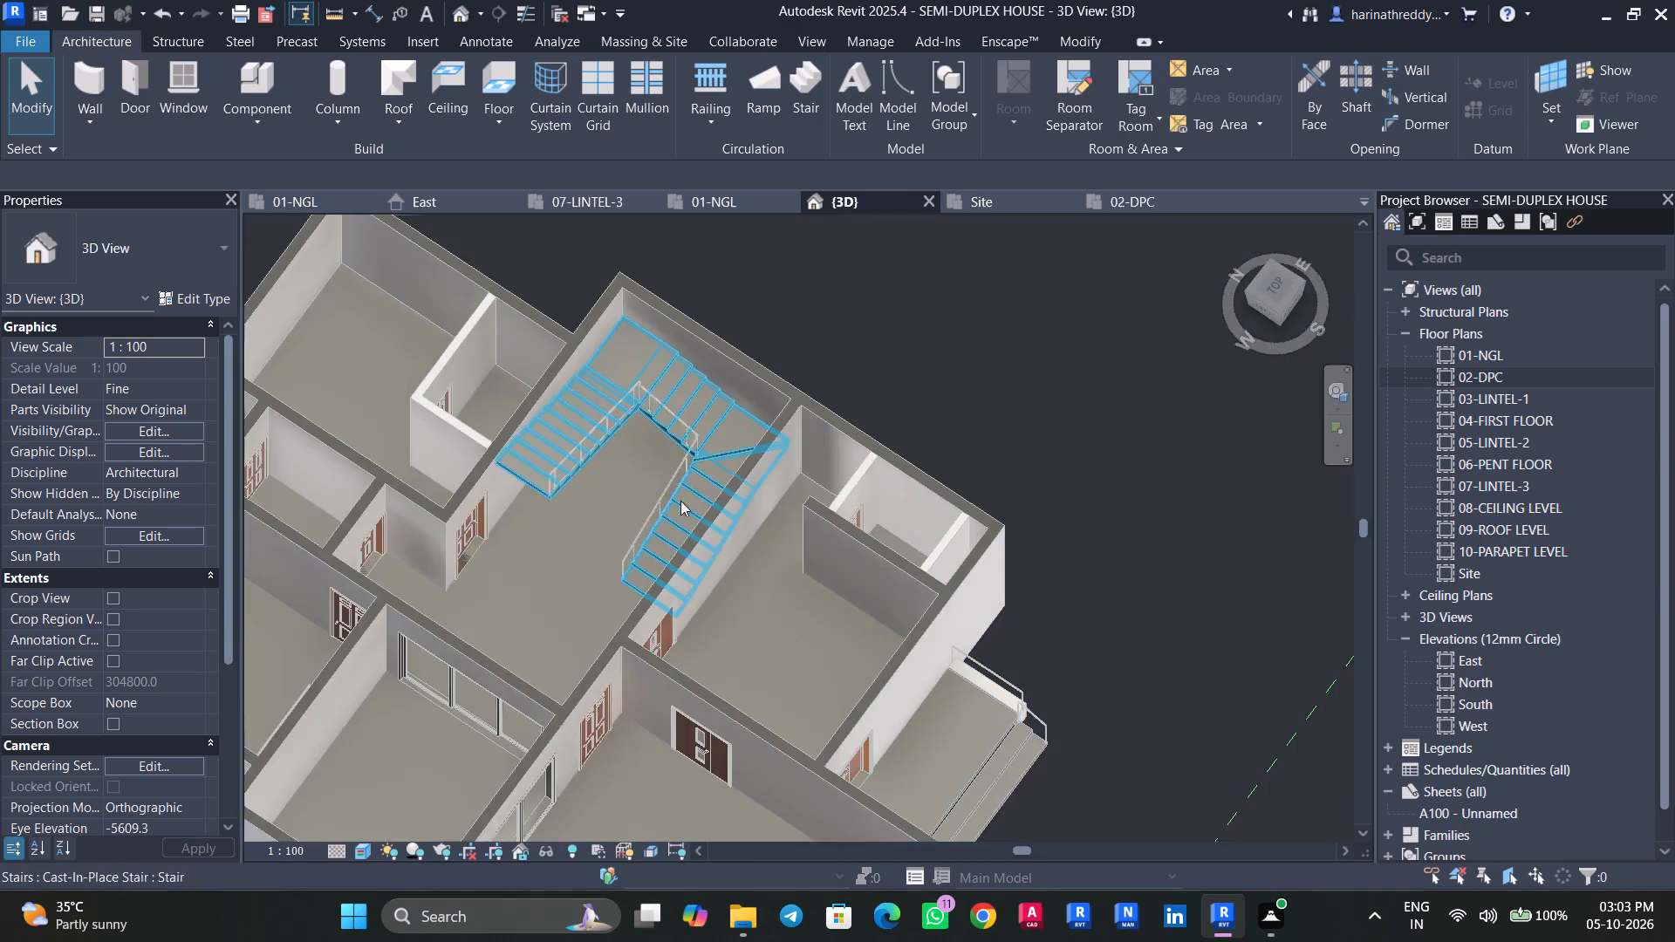
pyautogui.keyDown('shift'); pyautogui.moveTo(679, 501); pyautogui.dragTo(529, 440, button='middle'); pyautogui.keyUp('shift')
pyautogui.moveTo(560, 541); pyautogui.dragTo(612, 212, button='middle')
pyautogui.keyDown('shift'); pyautogui.moveTo(671, 495); pyautogui.dragTo(632, 423, button='middle'); pyautogui.keyUp('shift')
pyautogui.click(557, 439)
pyautogui.scroll(2, 564, 486)
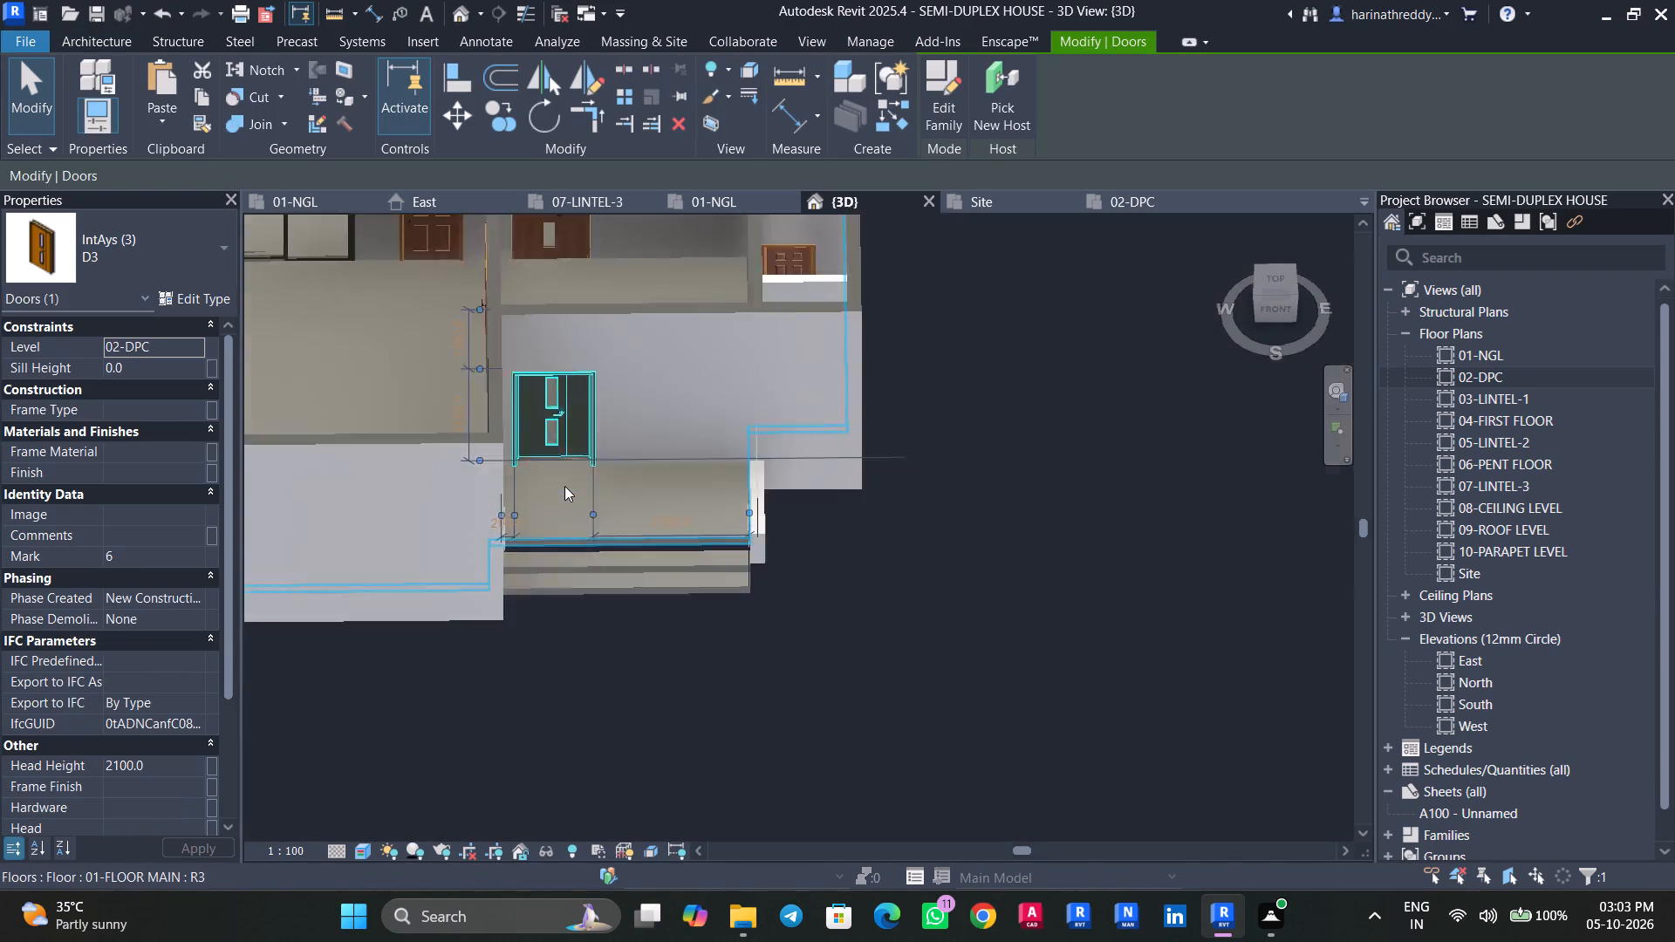
pyautogui.scroll(5, 564, 486)
pyautogui.press('Escape')
pyautogui.click(619, 606)
pyautogui.keyDown('shift'); pyautogui.moveTo(692, 625); pyautogui.dragTo(632, 509, button='middle'); pyautogui.keyUp('shift')
pyautogui.moveTo(642, 560); pyautogui.dragTo(949, 770, button='middle')
pyautogui.scroll(1, 940, 773)
pyautogui.click(175, 302)
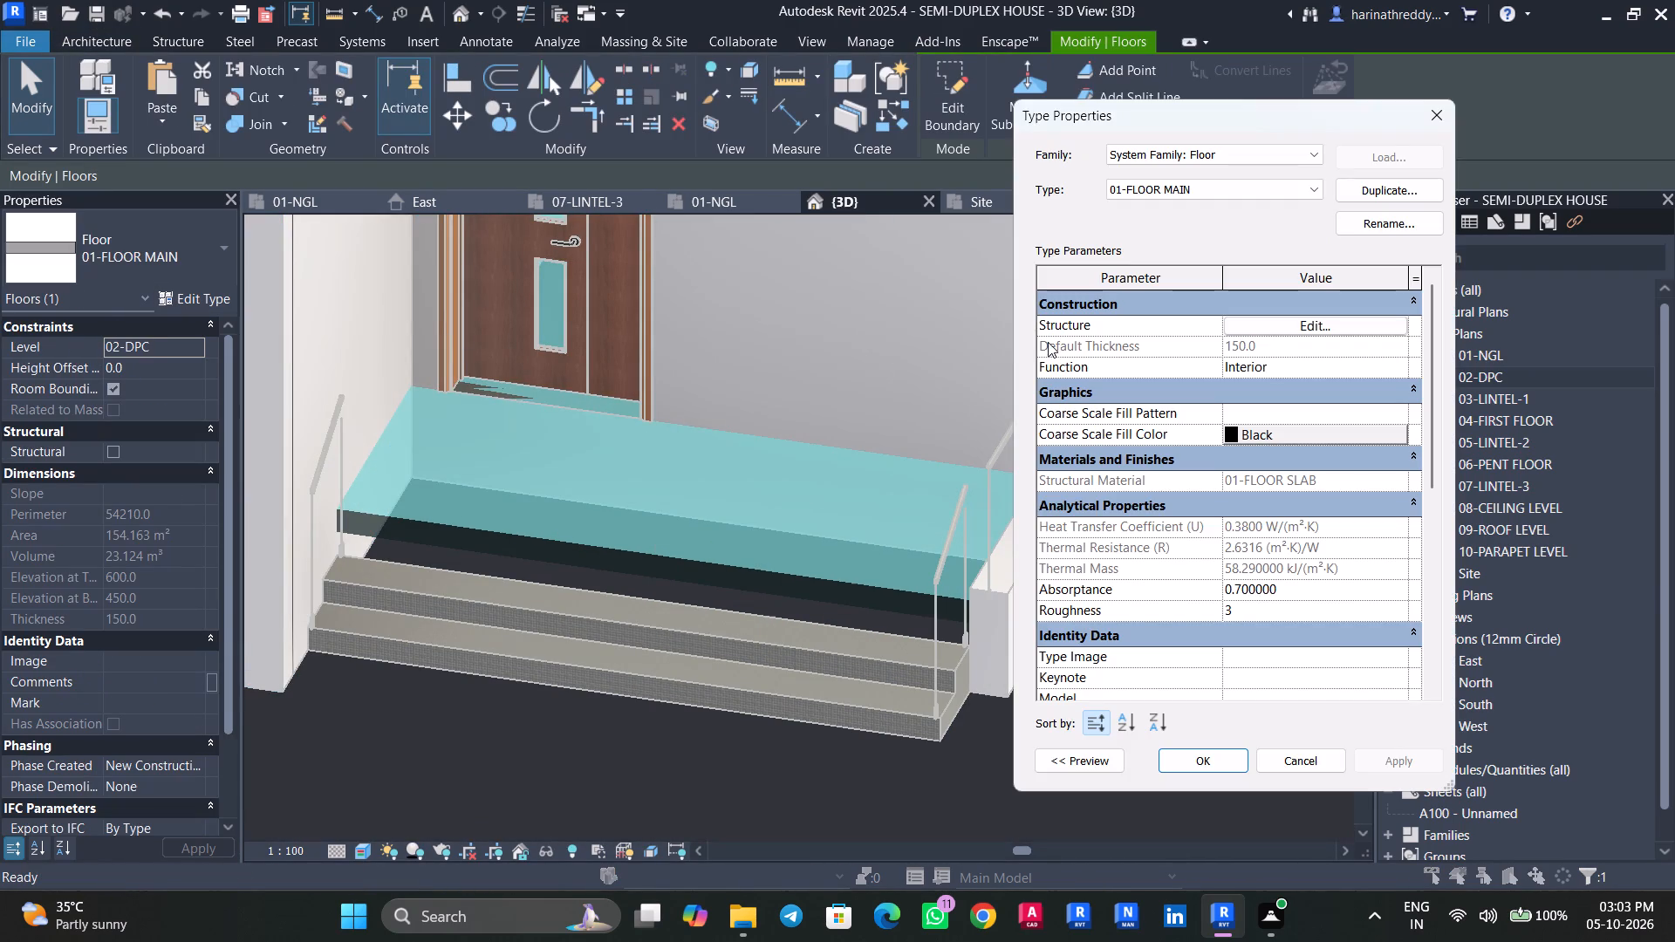
pyautogui.click(1435, 121)
pyautogui.click(152, 379)
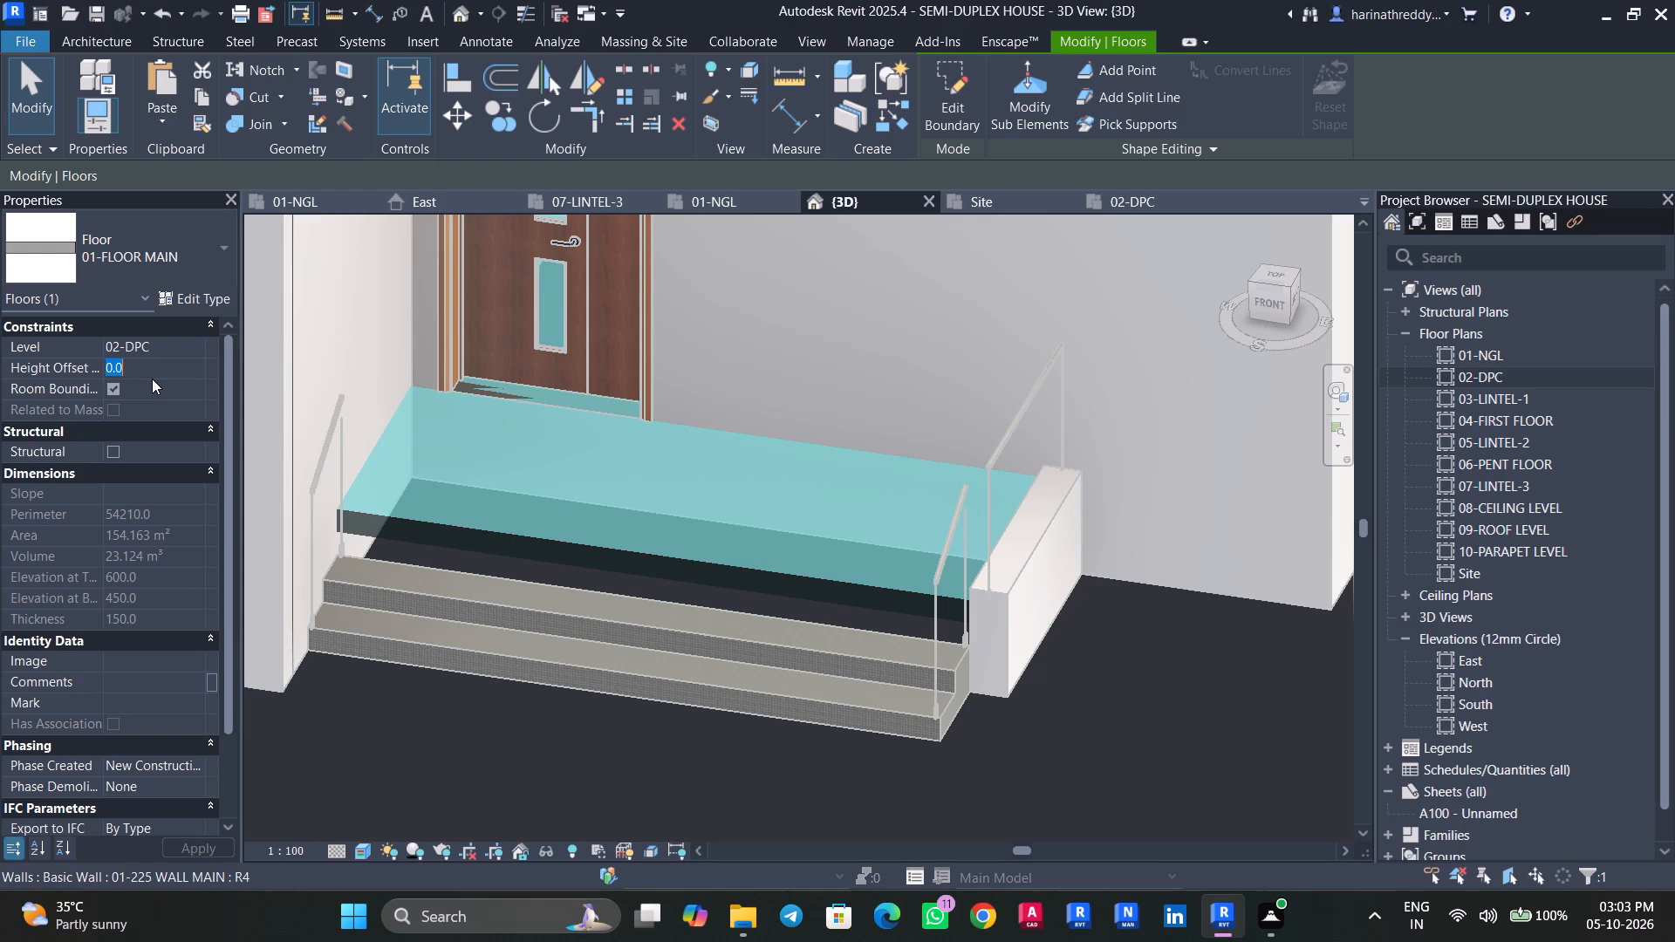
pyautogui.press('Escape')
pyautogui.press('Escape')
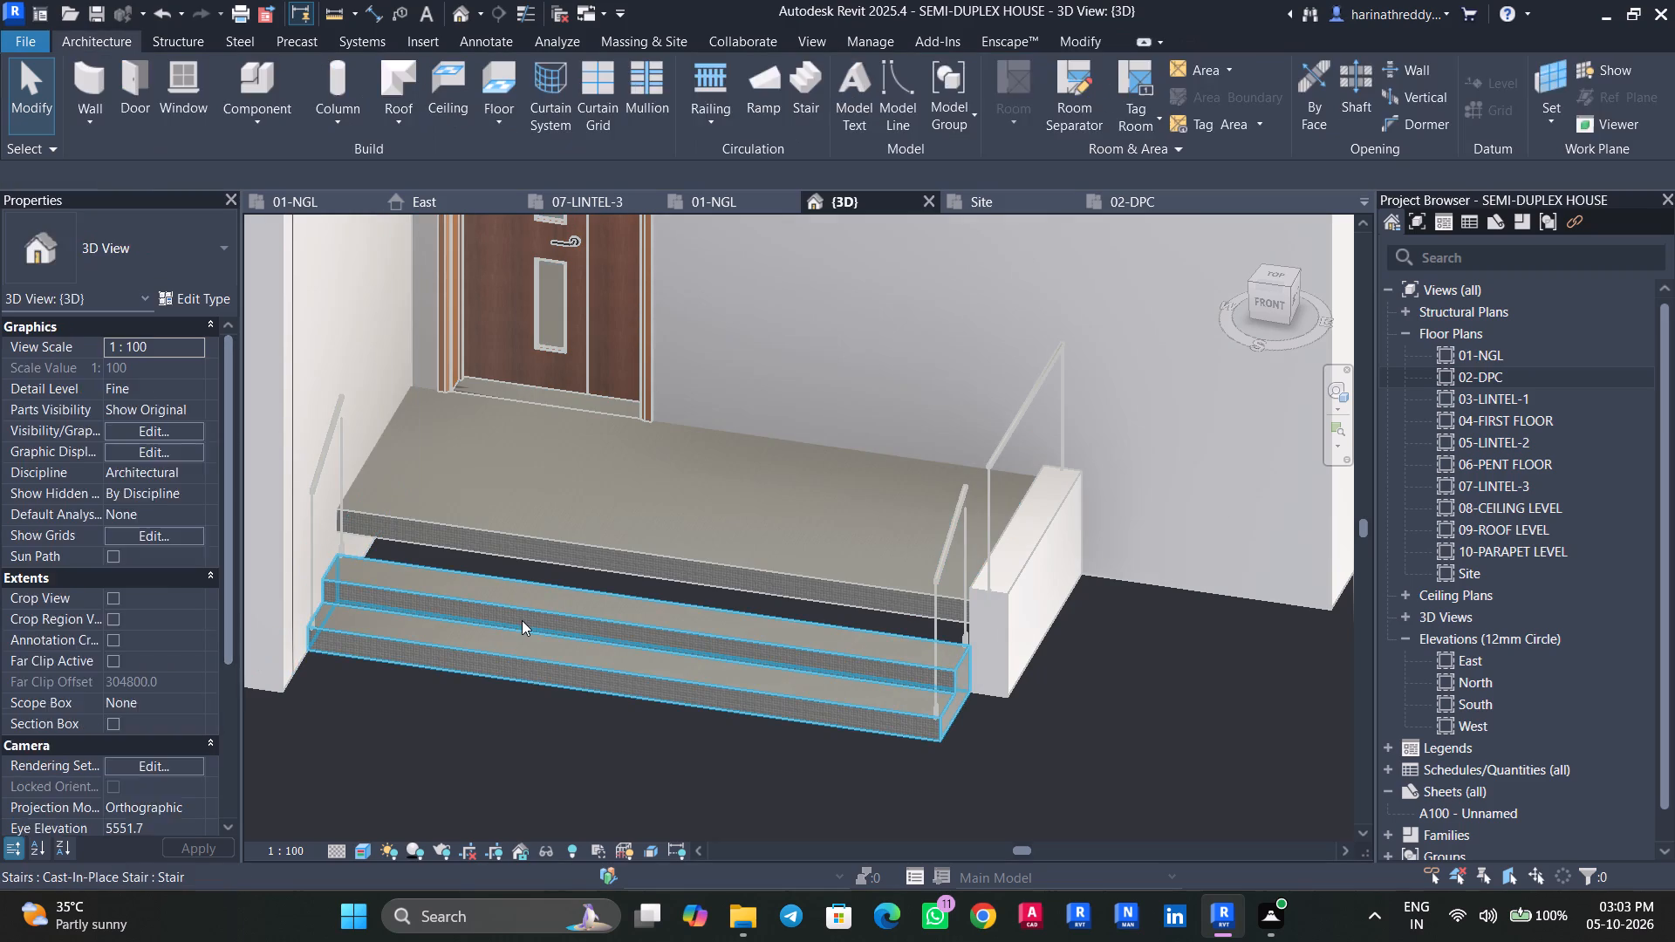
# Open the 00-STEPS entrance stair for editing and enter its run sketch in the 02-DPC plan.
pyautogui.click(522, 620)
pyautogui.keyDown('shift'); pyautogui.moveTo(575, 645); pyautogui.dragTo(520, 641, button='middle'); pyautogui.keyUp('shift')
pyautogui.click(946, 126)
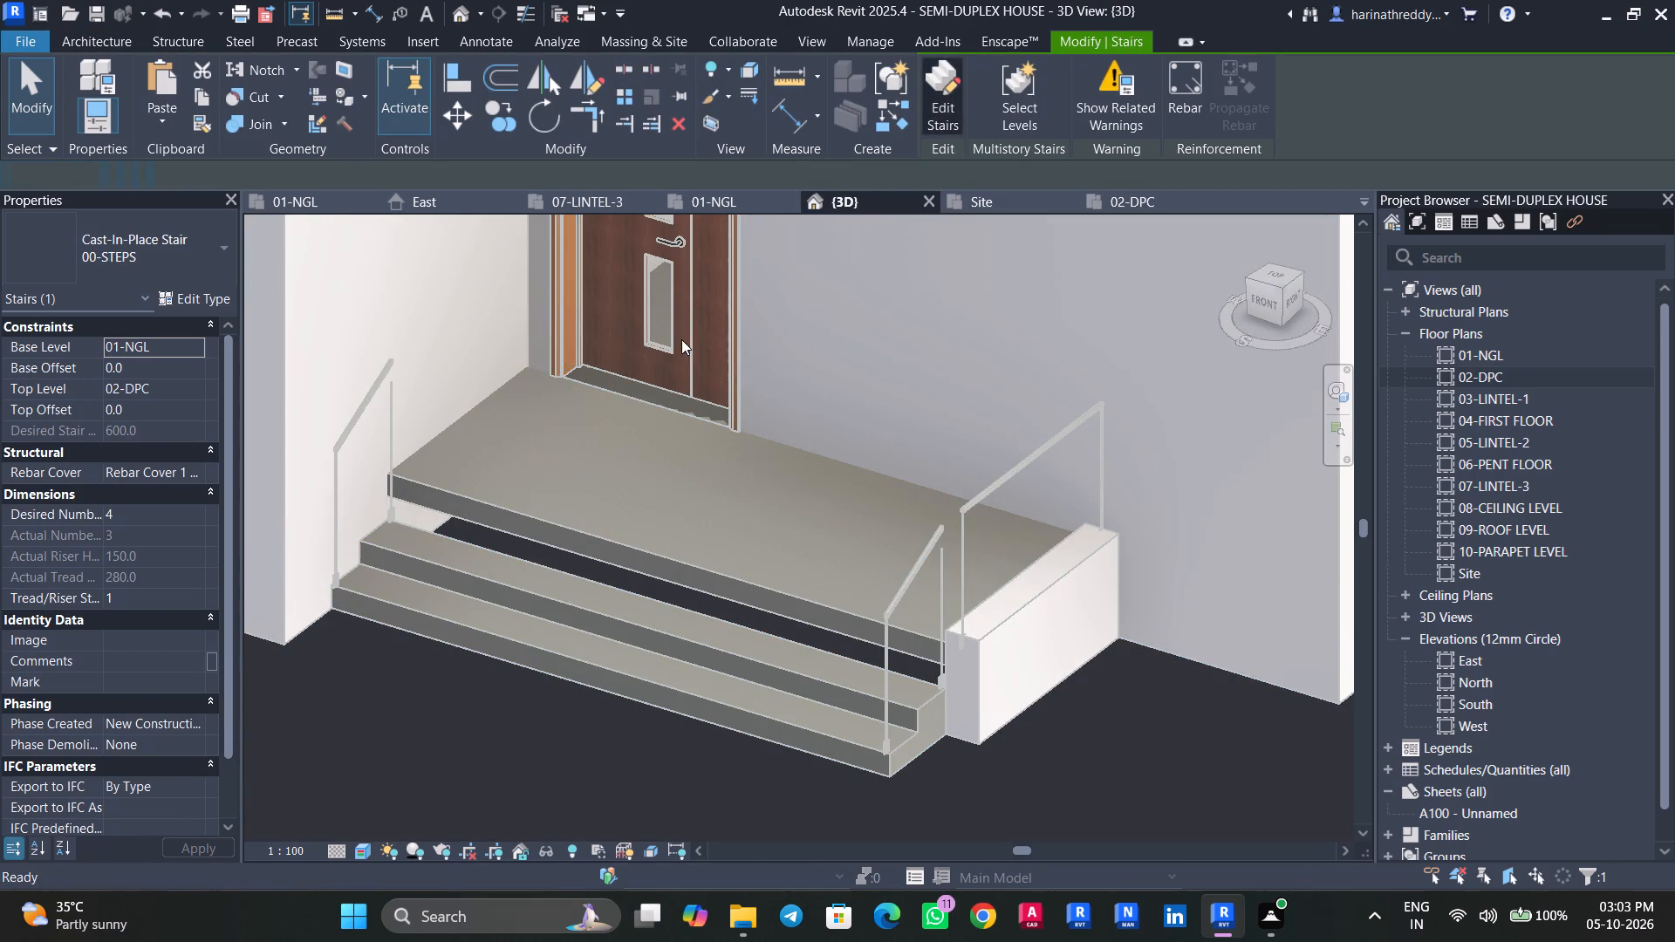
pyautogui.click(315, 208)
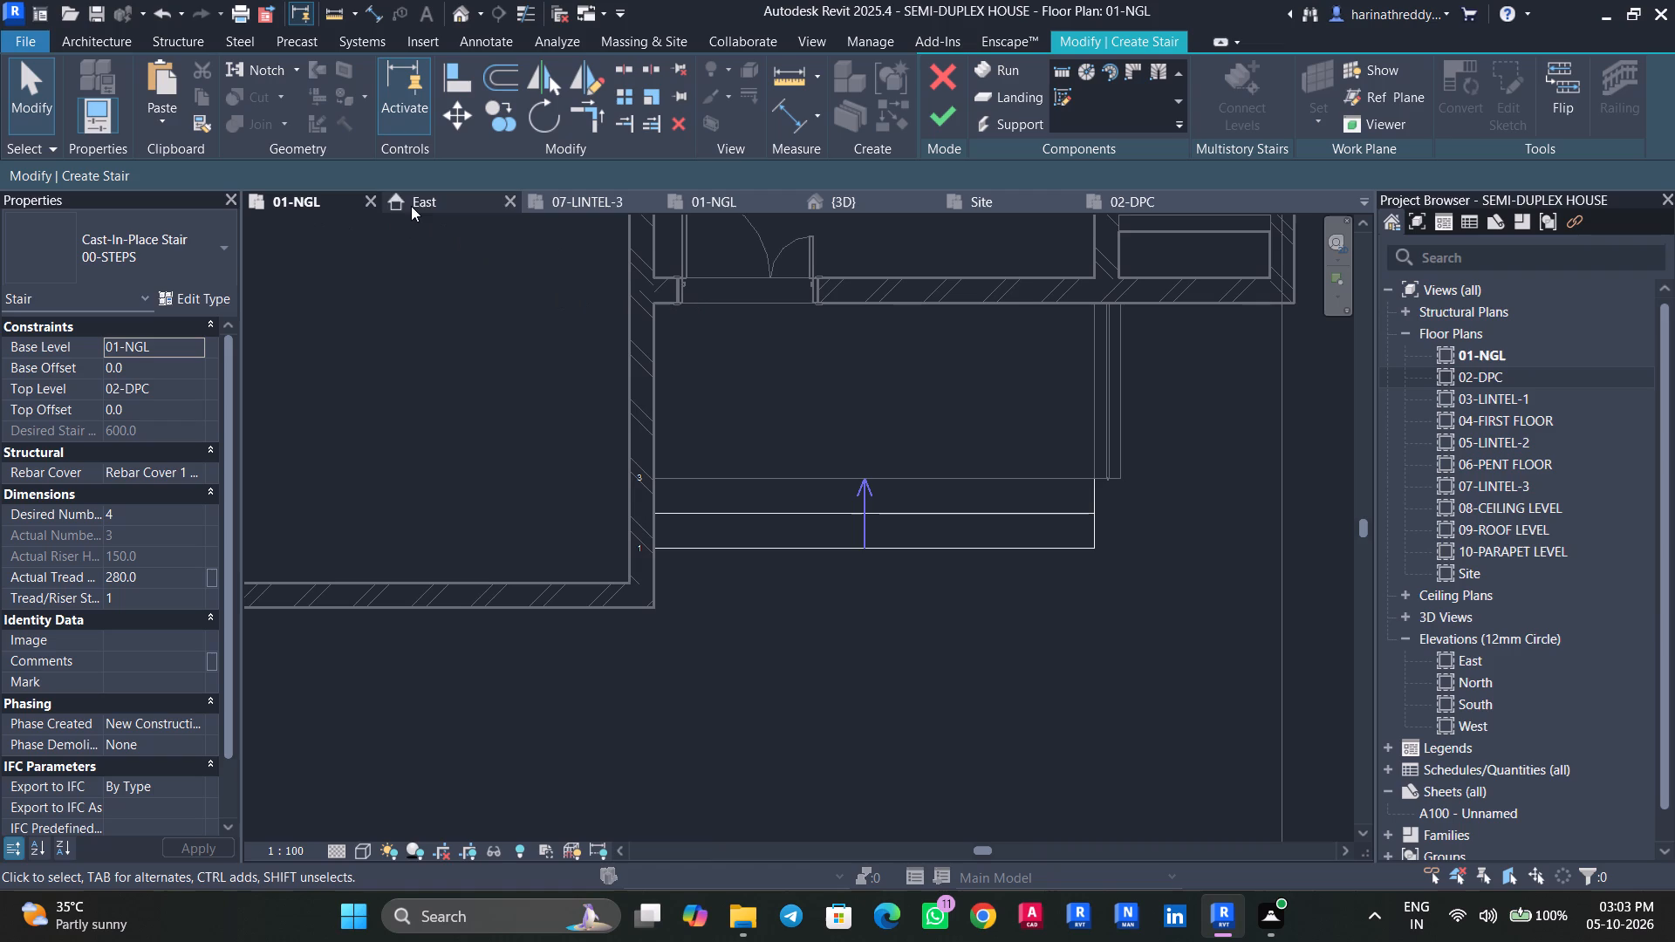
pyautogui.click(1164, 211)
pyautogui.scroll(-9, 983, 438)
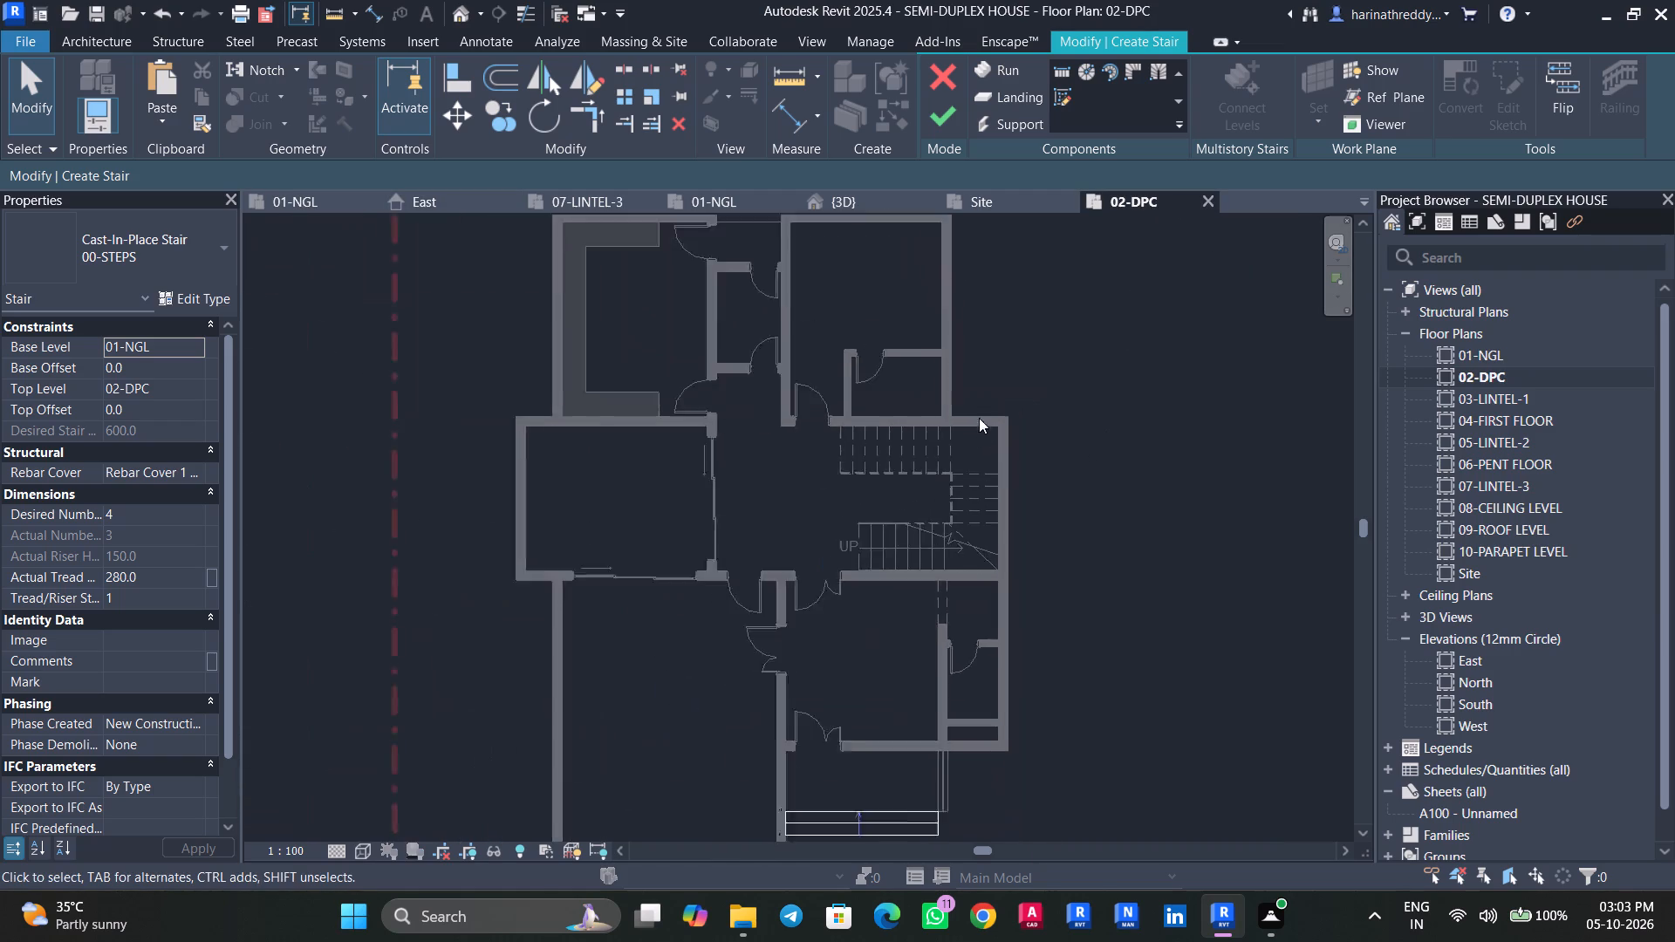
pyautogui.scroll(-1, 979, 418)
pyautogui.moveTo(974, 517); pyautogui.dragTo(939, 376, button='middle')
pyautogui.scroll(-1, 939, 377)
pyautogui.scroll(3, 880, 497)
pyautogui.scroll(-1, 880, 497)
pyautogui.scroll(6, 880, 497)
pyautogui.scroll(-1, 889, 558)
pyautogui.scroll(3, 889, 556)
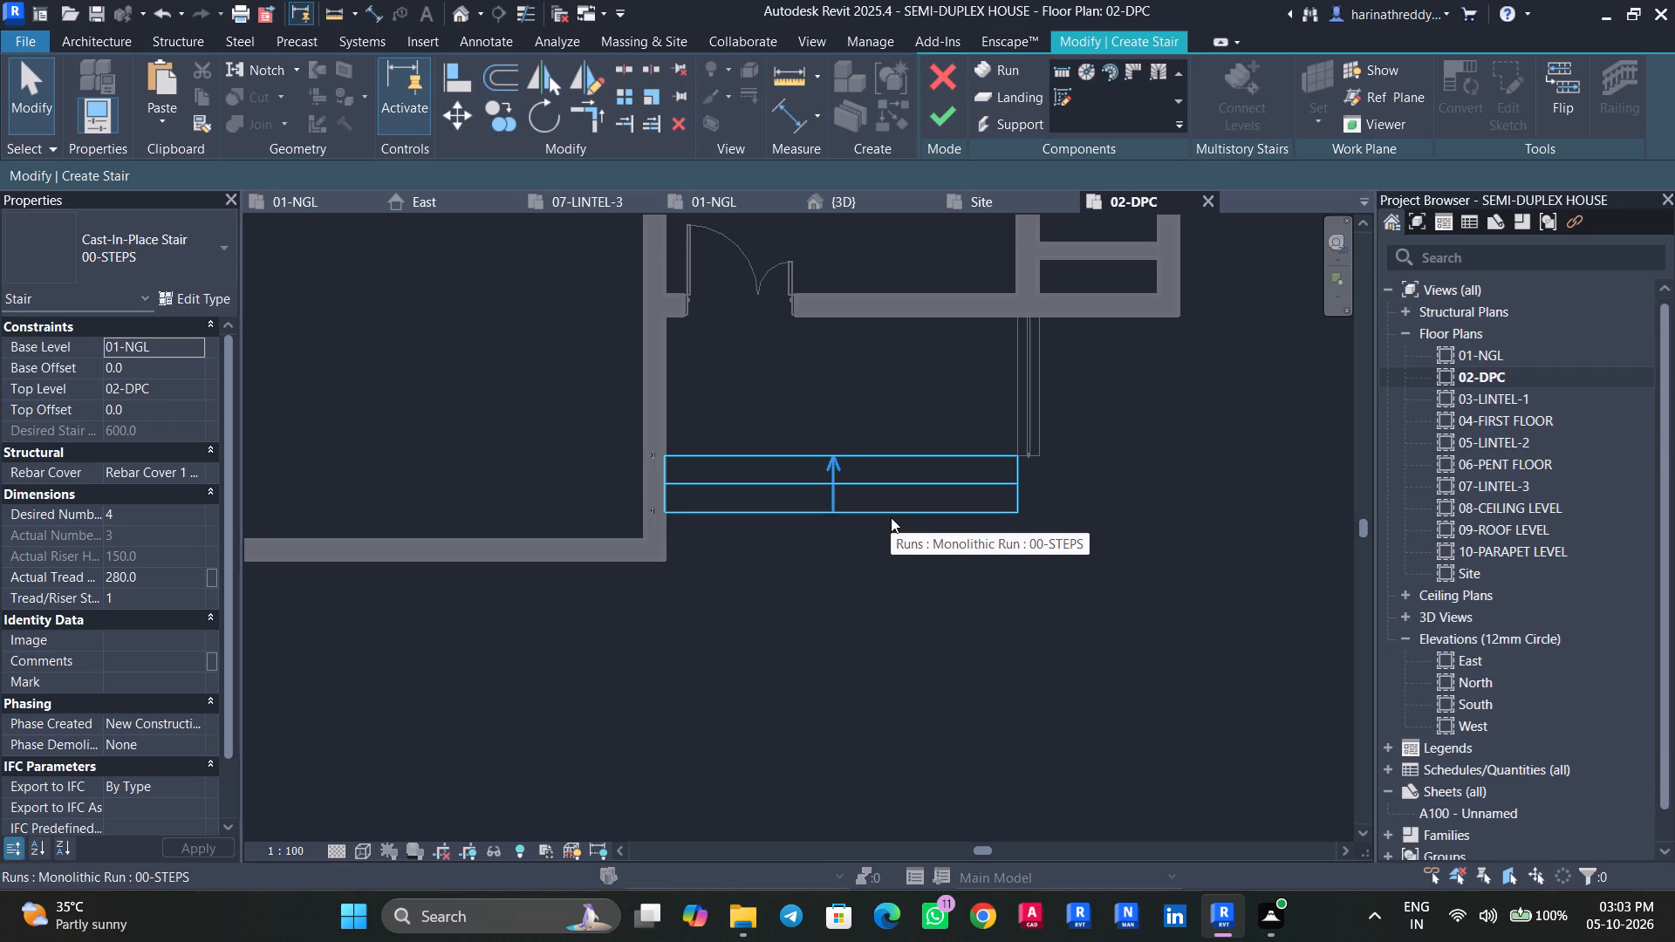
pyautogui.click(964, 494)
pyautogui.click(1022, 481)
pyautogui.click(1514, 94)
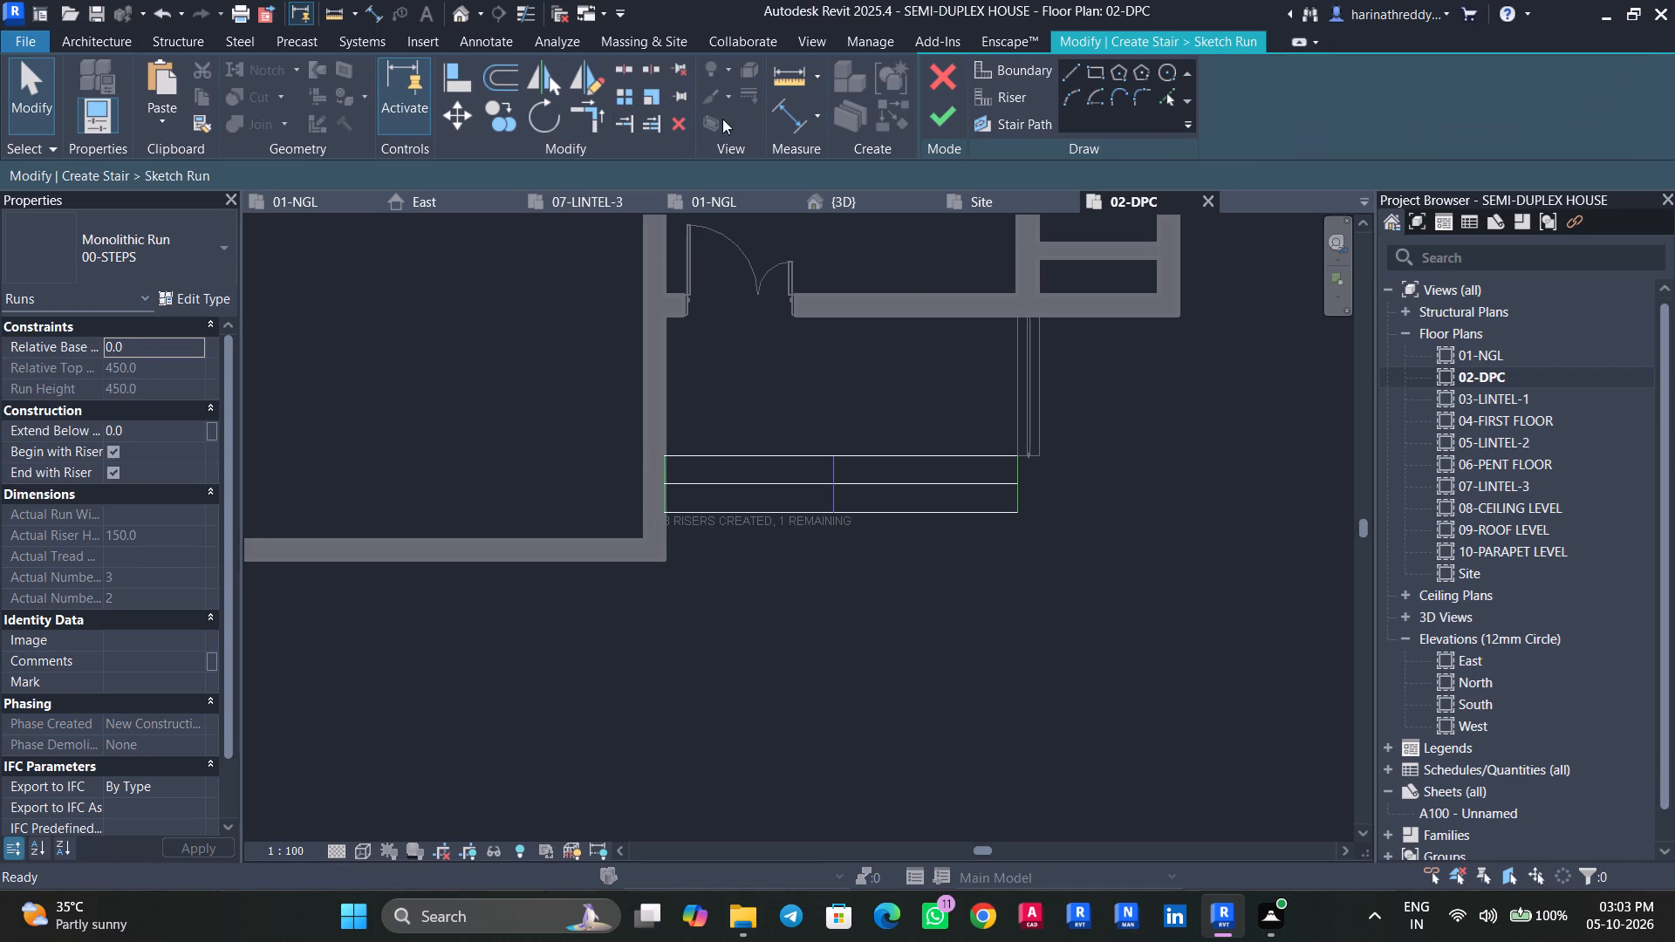
# Offset a copy of the outermost riser line 300 mm outward, away from the porch.
pyautogui.click(508, 84)
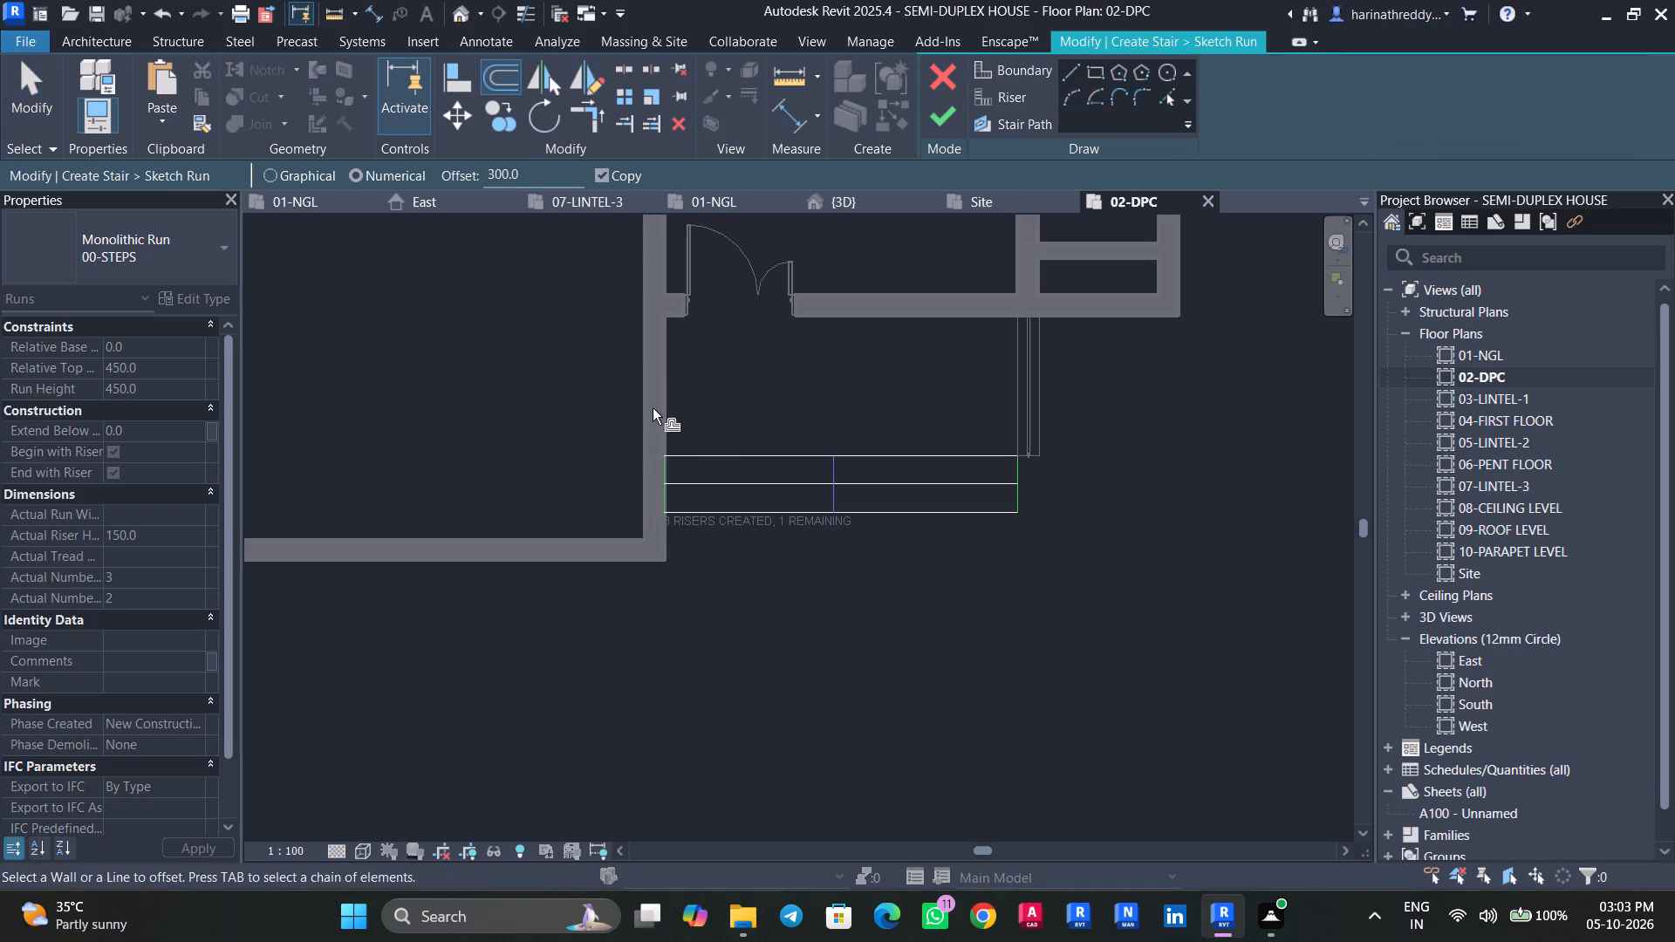
pyautogui.scroll(4, 751, 522)
pyautogui.click(757, 509)
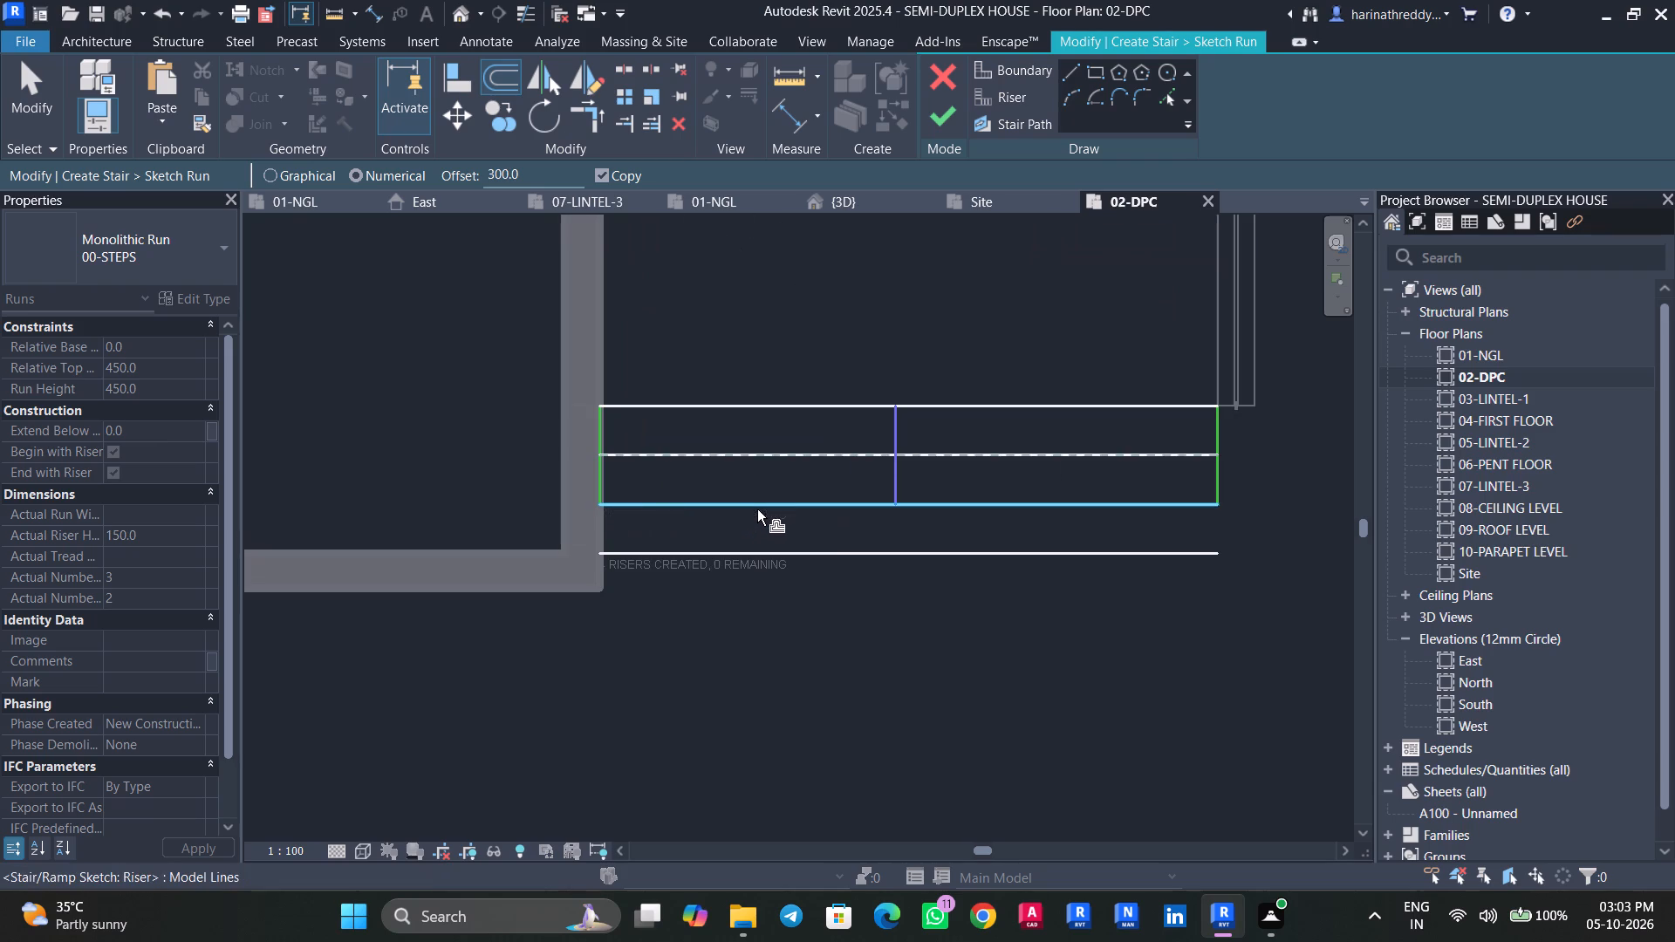
pyautogui.press('Escape')
pyautogui.press('Escape')
# Extend both side boundary lines of the run to meet the new outer riser.
pyautogui.press('t')
pyautogui.press('r')
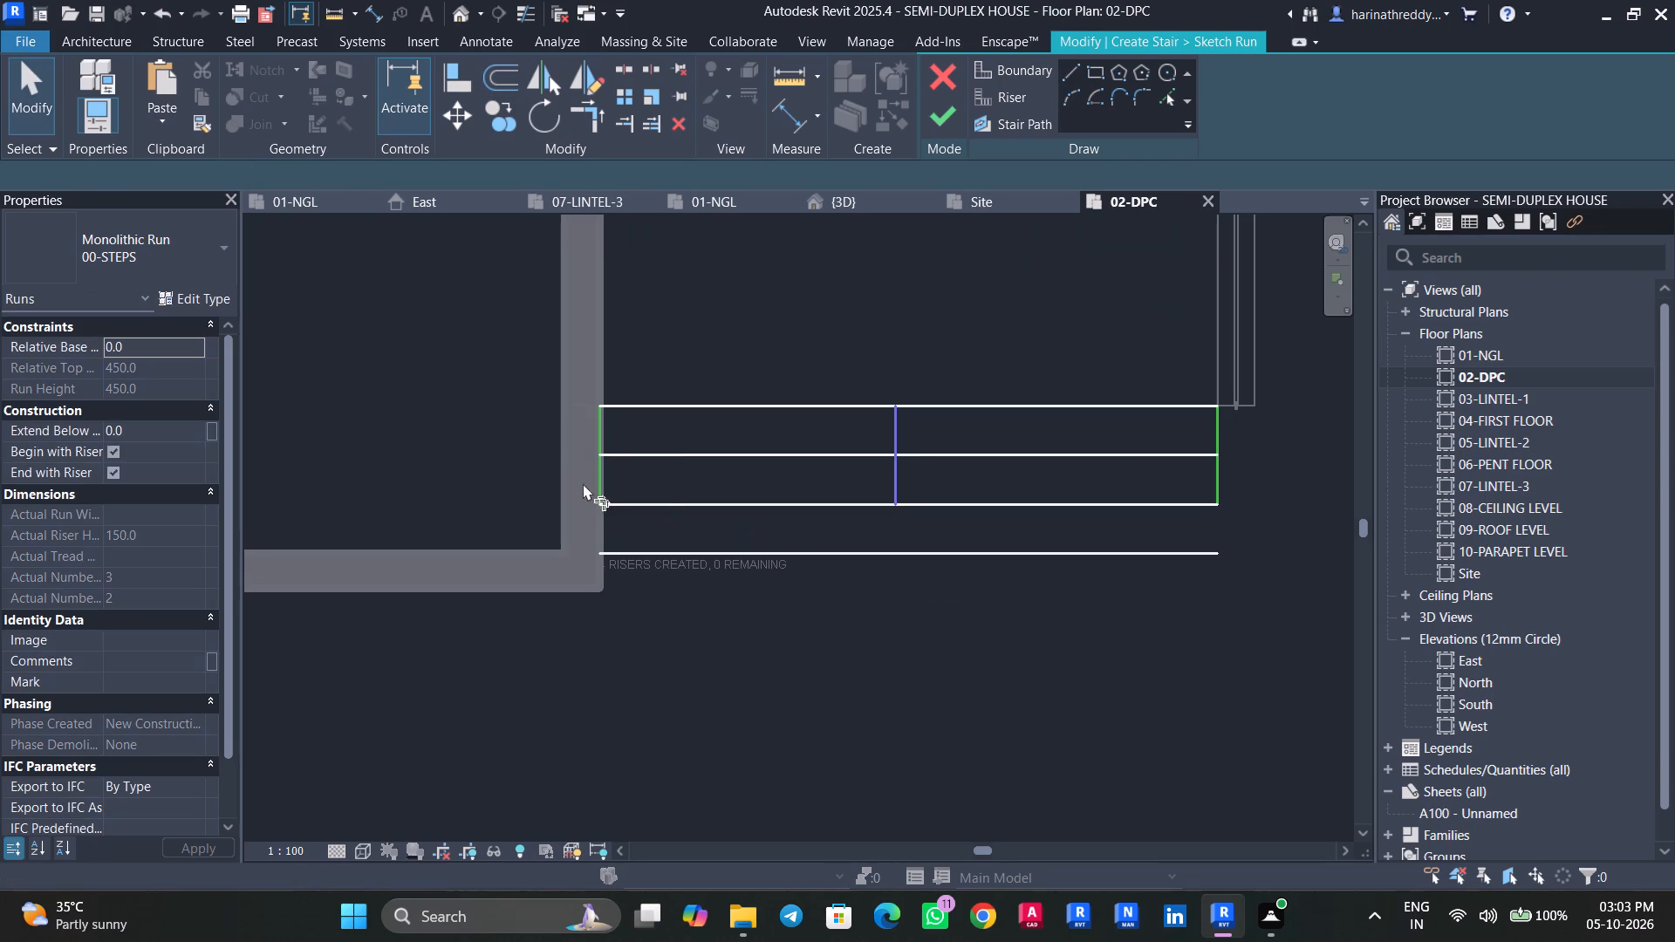
pyautogui.click(595, 482)
pyautogui.click(641, 549)
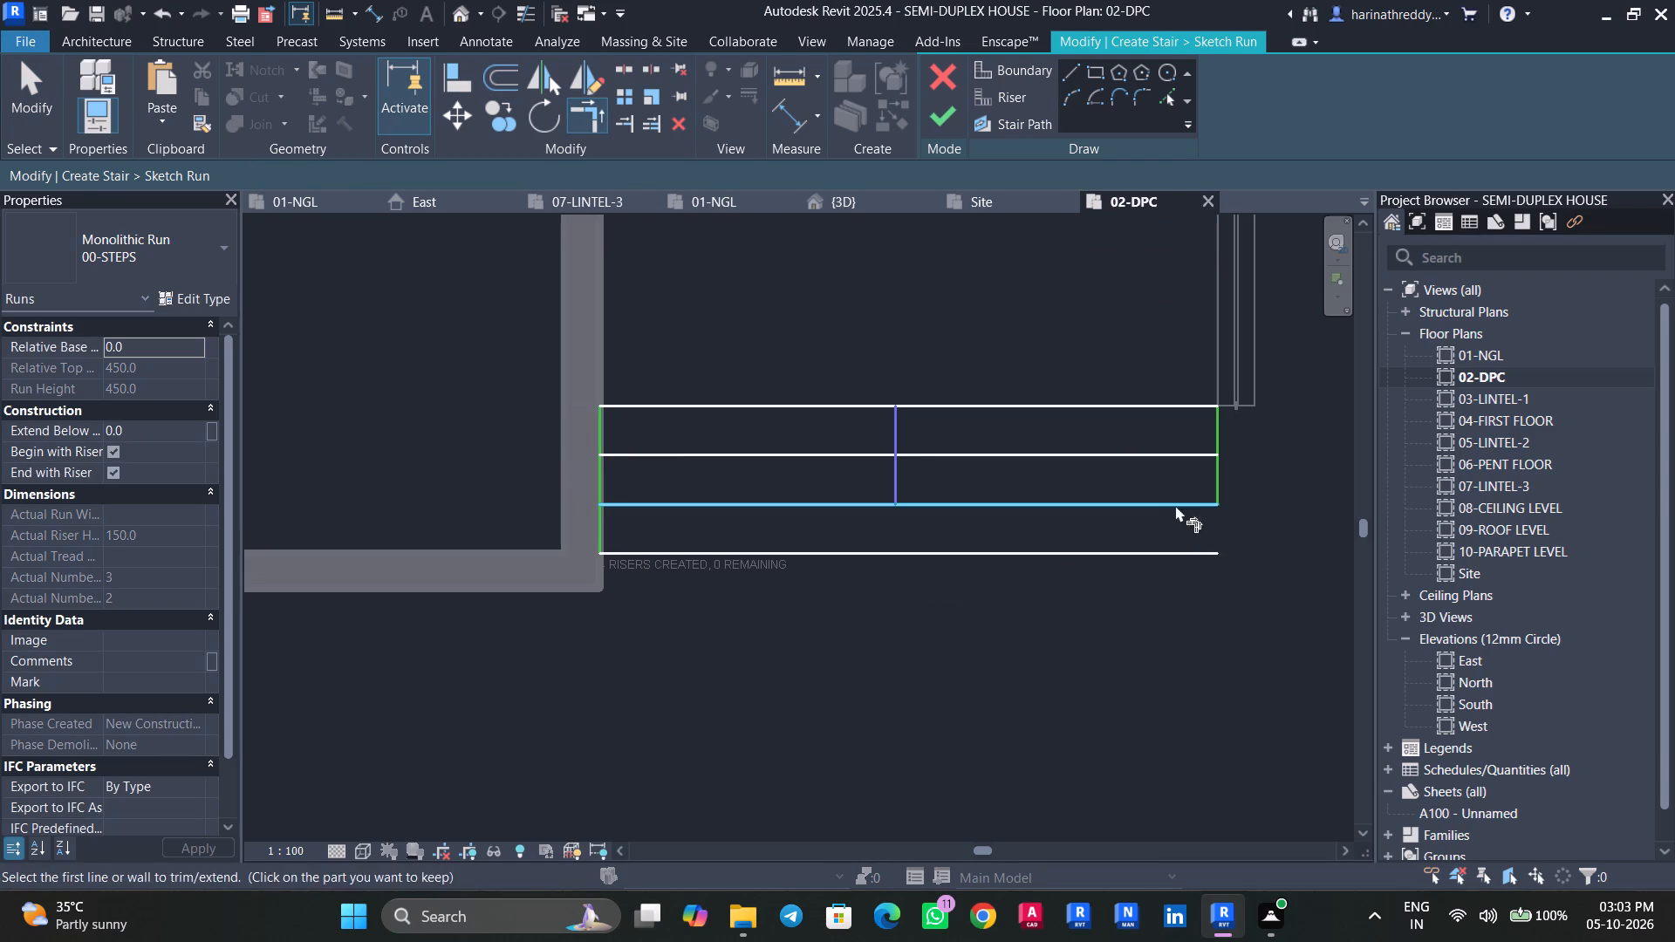
pyautogui.click(1224, 481)
pyautogui.click(1197, 552)
pyautogui.press('Escape')
pyautogui.press('Escape')
# Stretch the stair path line to the new outer riser.
pyautogui.click(904, 470)
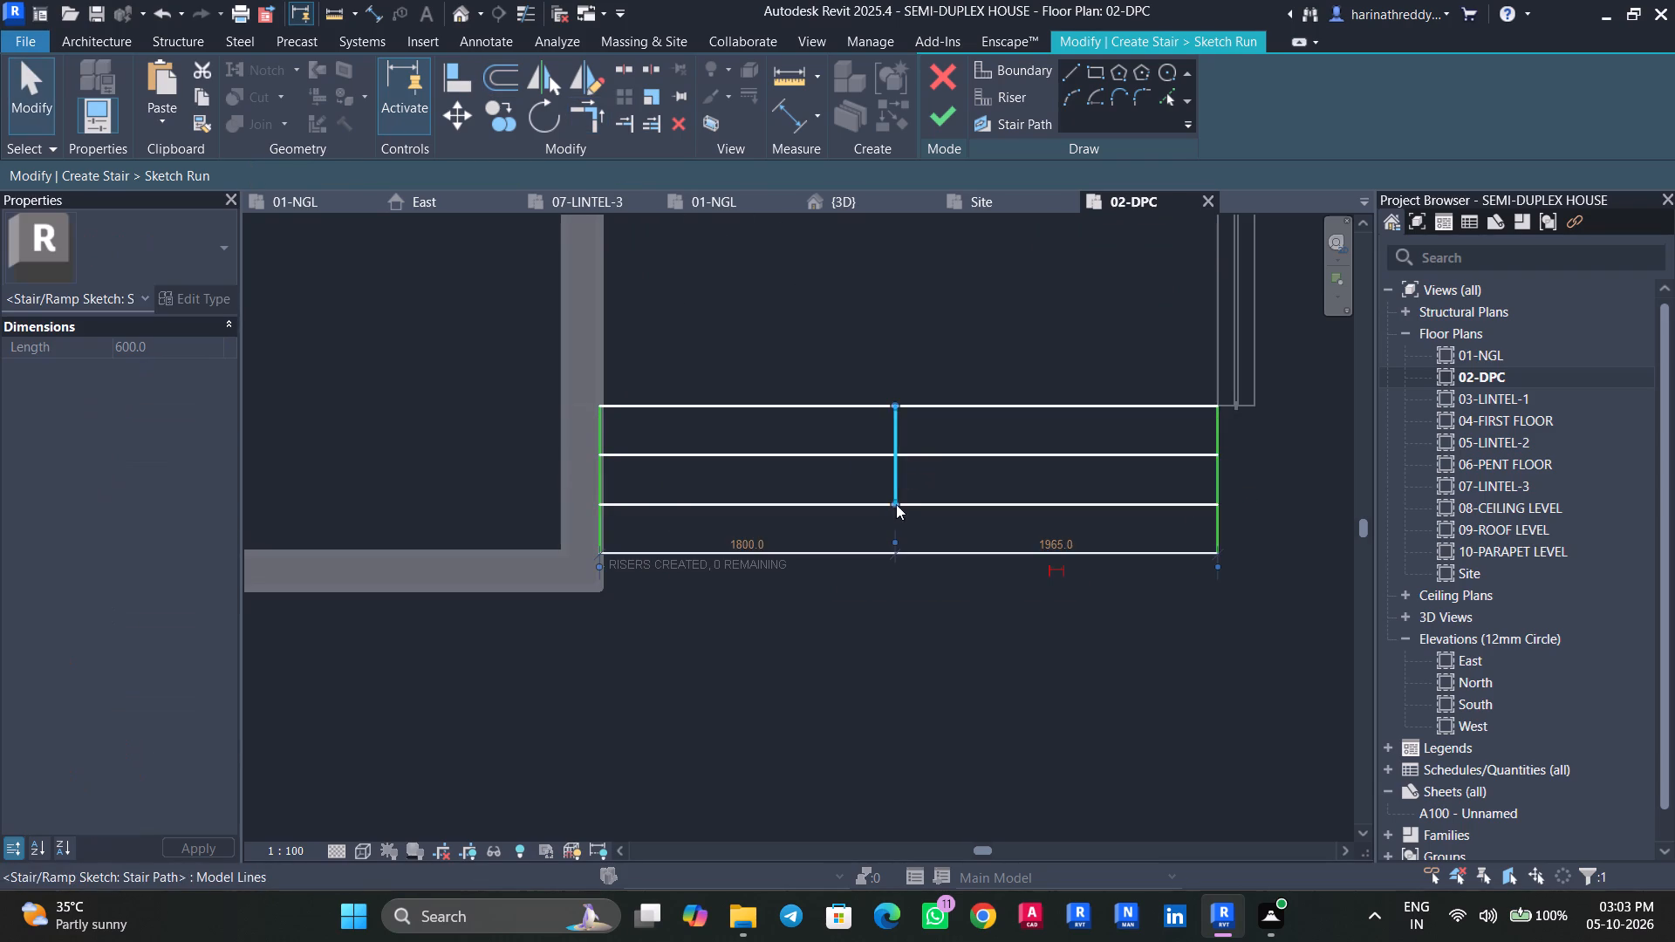
pyautogui.moveTo(896, 501); pyautogui.dragTo(899, 550)
pyautogui.press('Escape')
pyautogui.press('Escape')
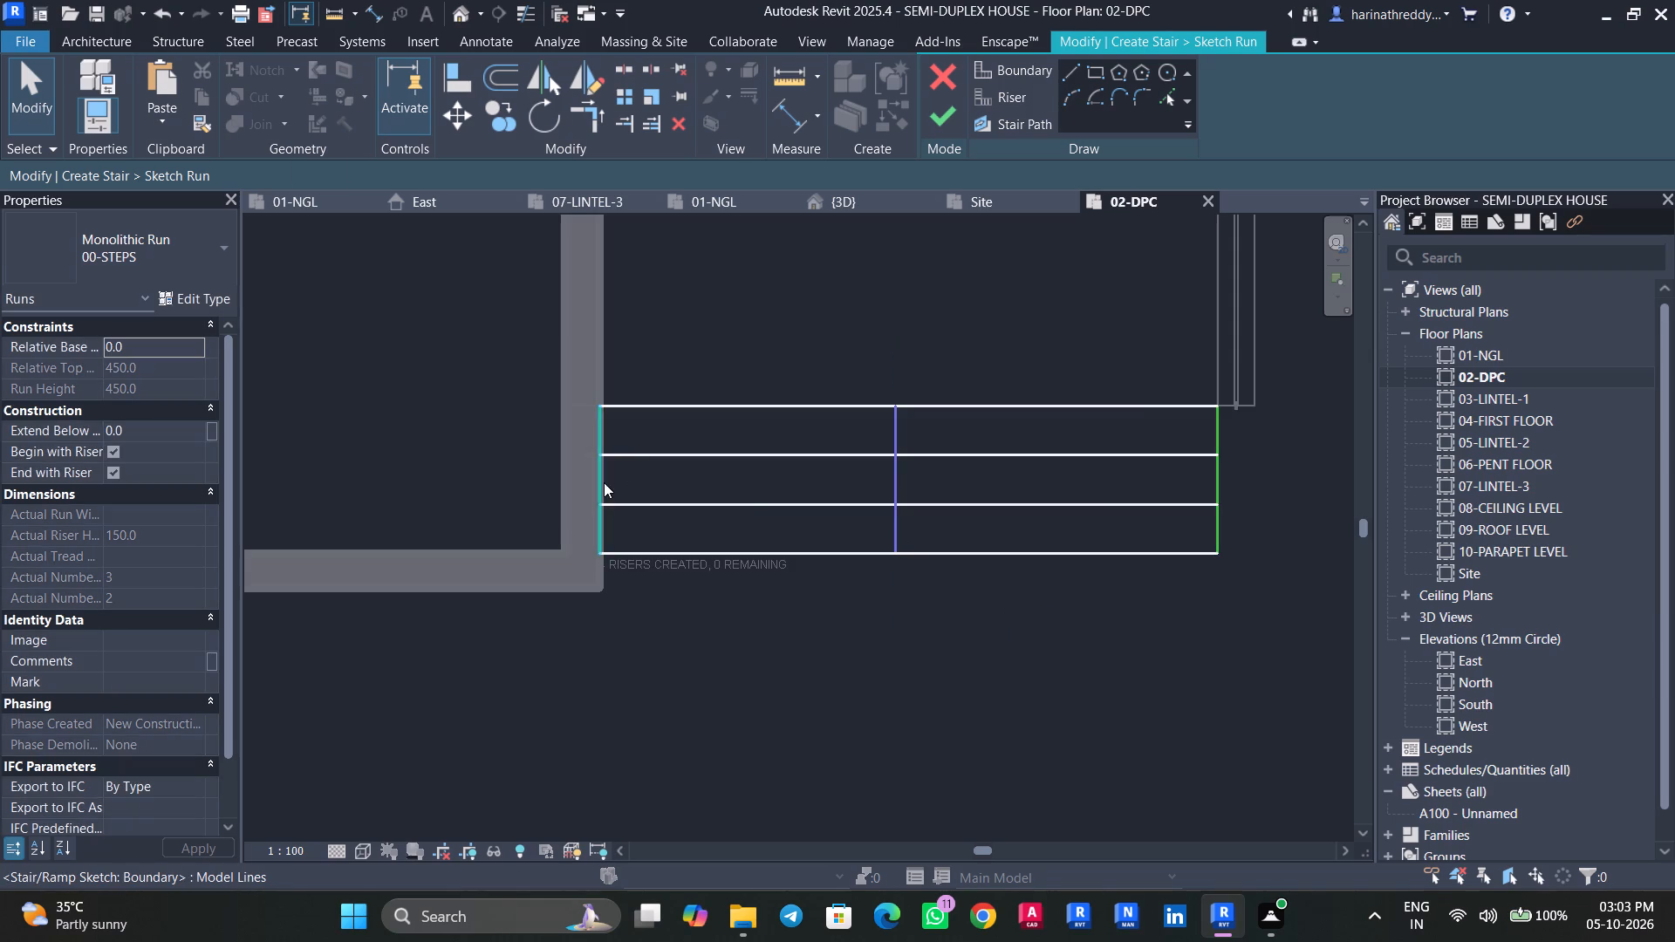
# Nudge the run's wall-side boundary line flush with the adjoining wall face, finish the run sketch and check the steps in 3D.
pyautogui.click(604, 482)
pyautogui.scroll(5, 603, 482)
pyautogui.press('Right')
pyautogui.press('Right')
pyautogui.press('Right')
pyautogui.press('Right')
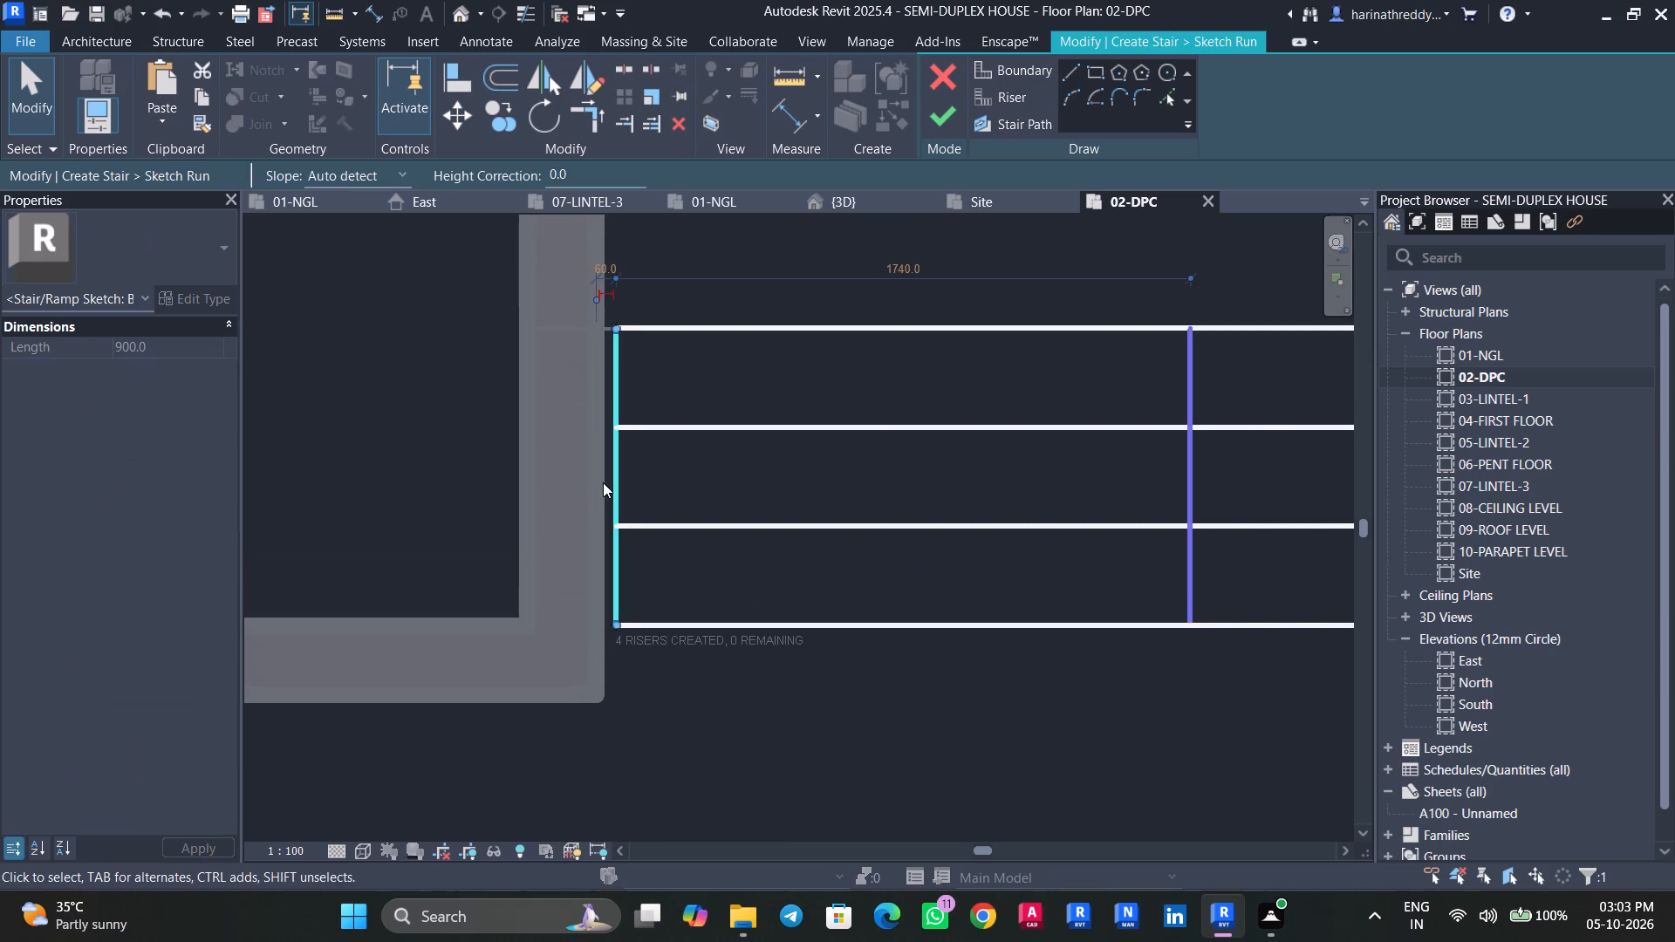
pyautogui.press('Left')
pyautogui.press('Left')
pyautogui.press('Escape')
pyautogui.press('Escape')
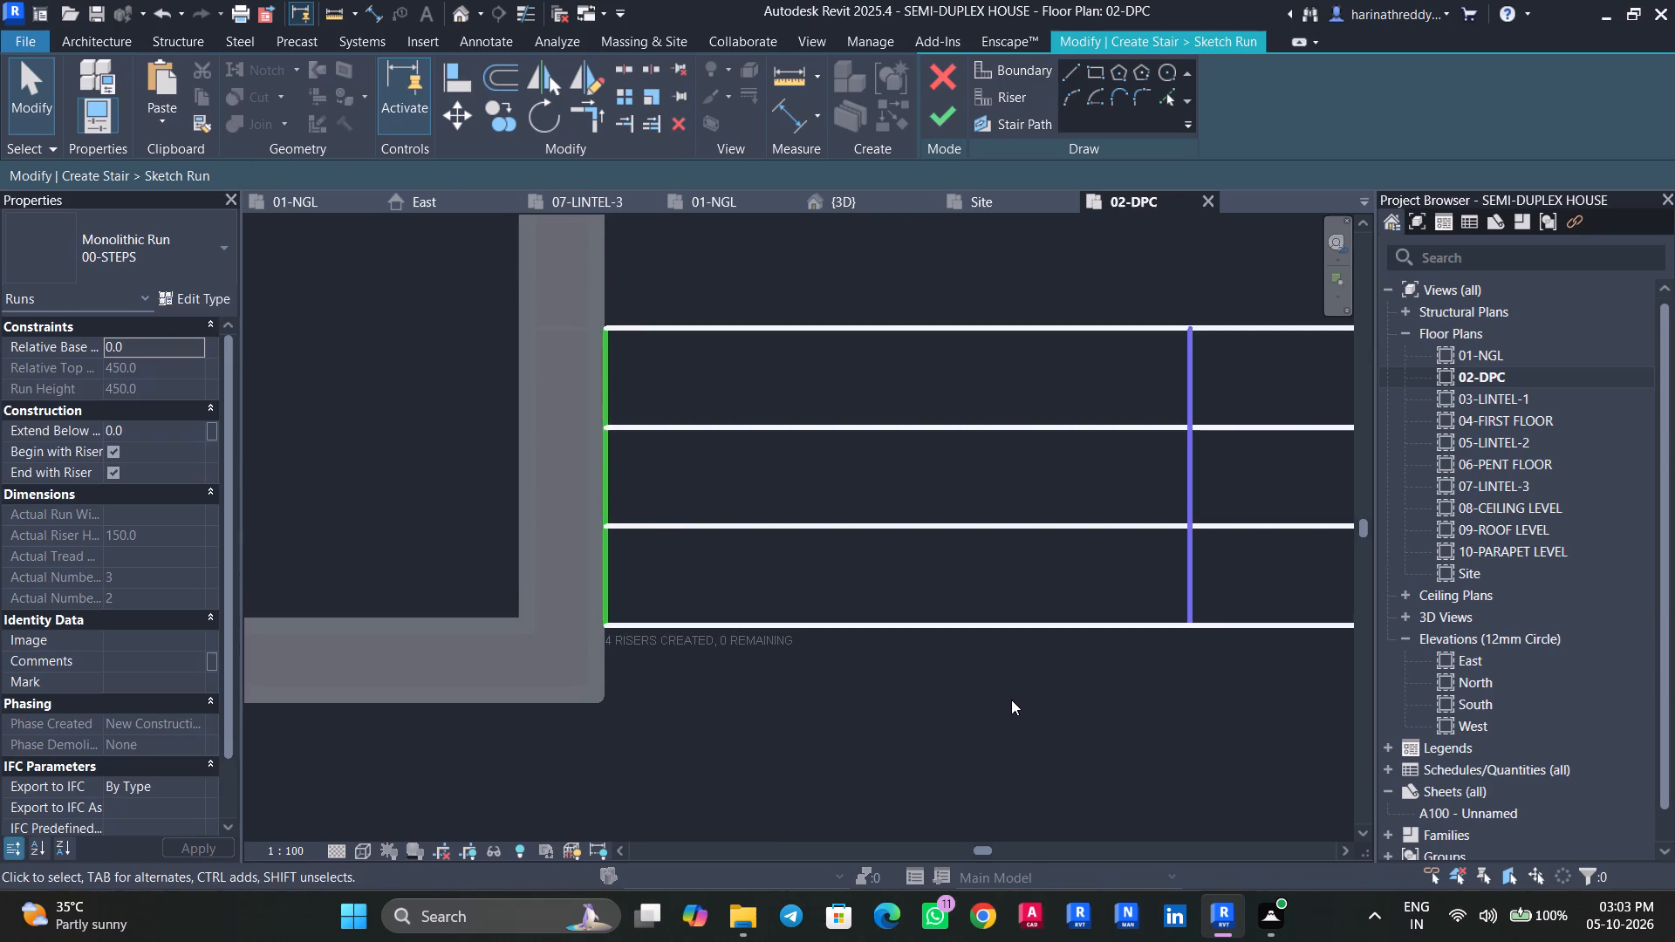
pyautogui.scroll(-5, 1010, 697)
pyautogui.scroll(1, 1010, 695)
pyautogui.moveTo(1010, 695); pyautogui.dragTo(840, 670, button='middle')
pyautogui.scroll(-1, 1010, 695)
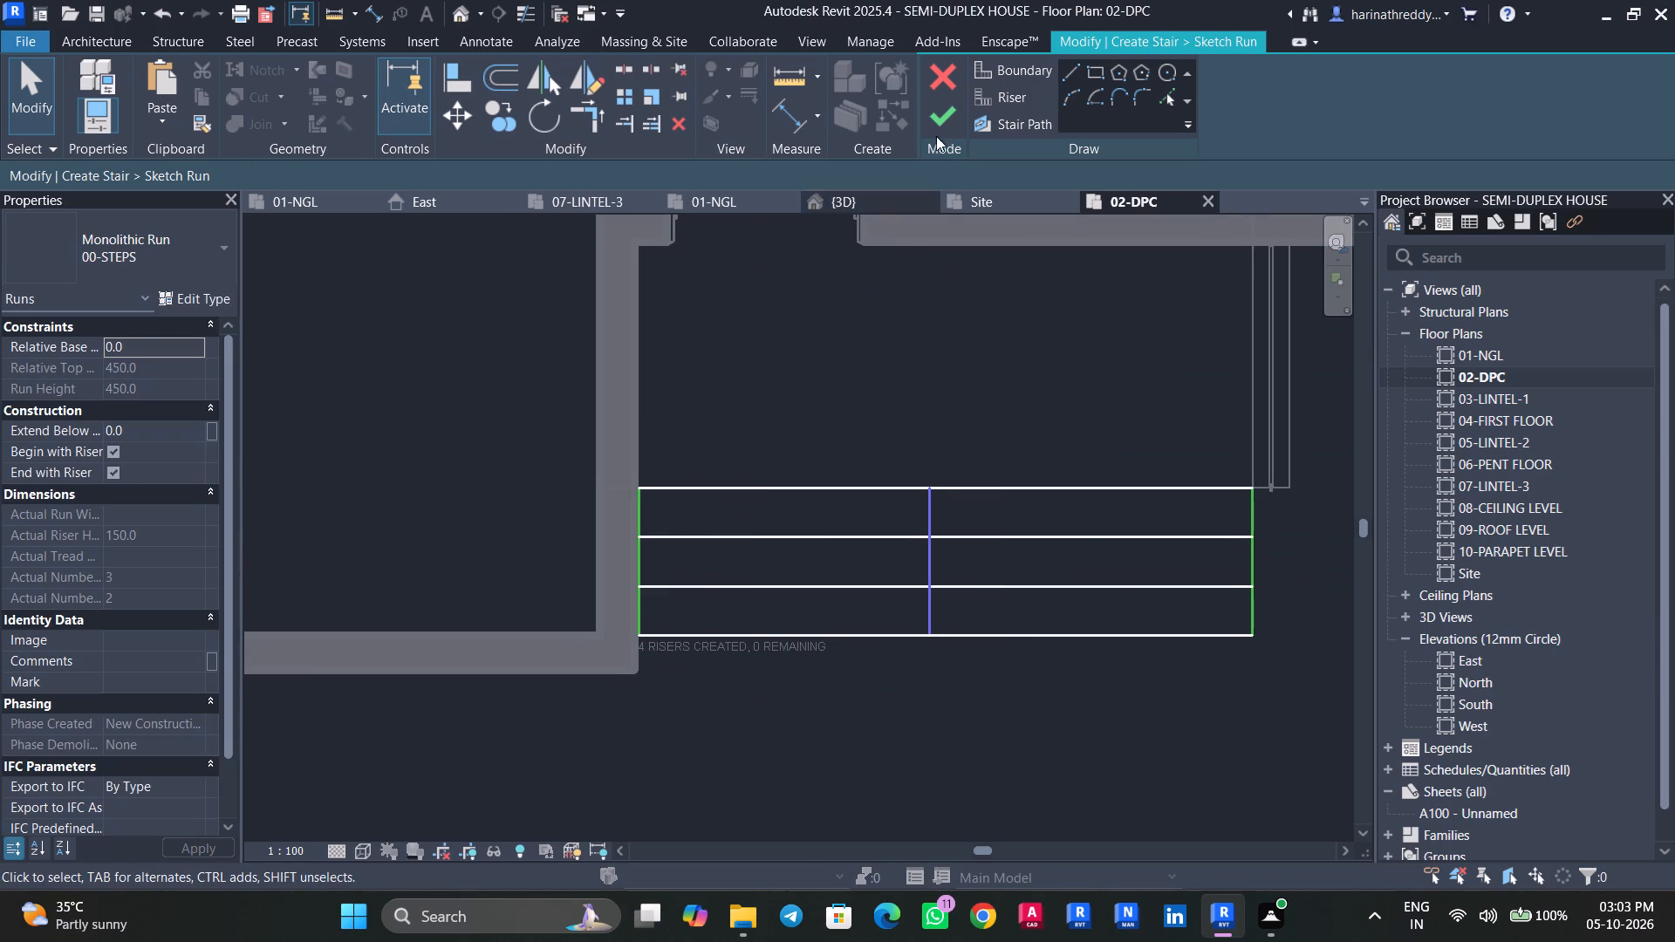
pyautogui.click(936, 128)
pyautogui.click(466, 20)
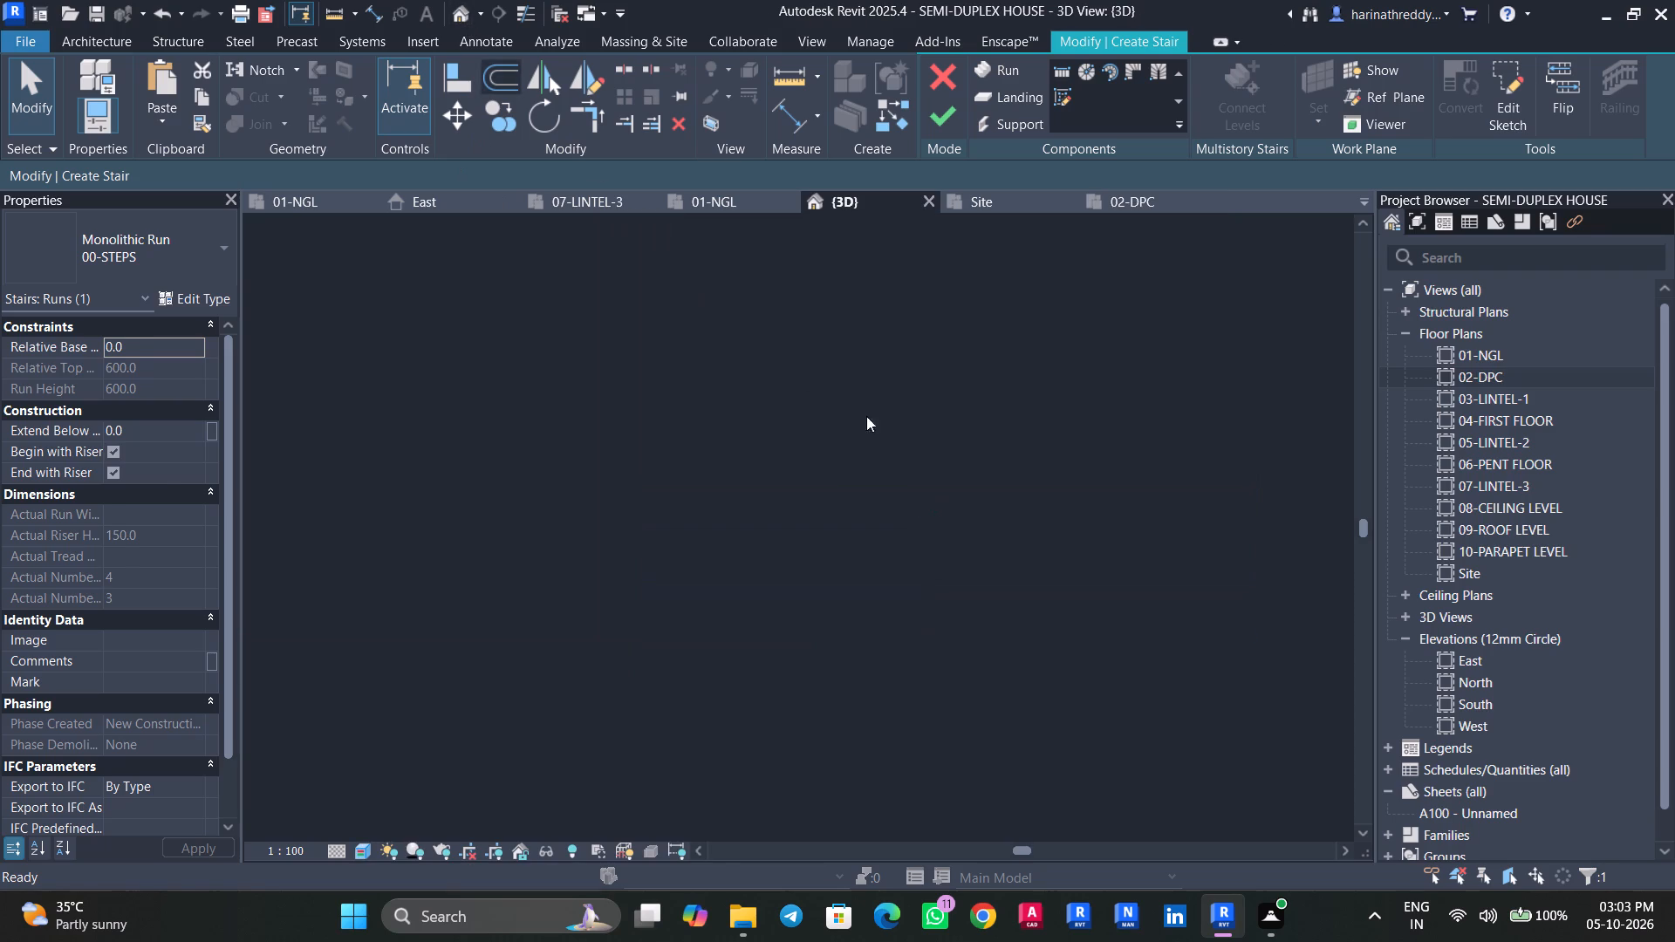
pyautogui.keyDown('shift'); pyautogui.moveTo(1067, 734); pyautogui.dragTo(920, 638, button='middle'); pyautogui.keyUp('shift')
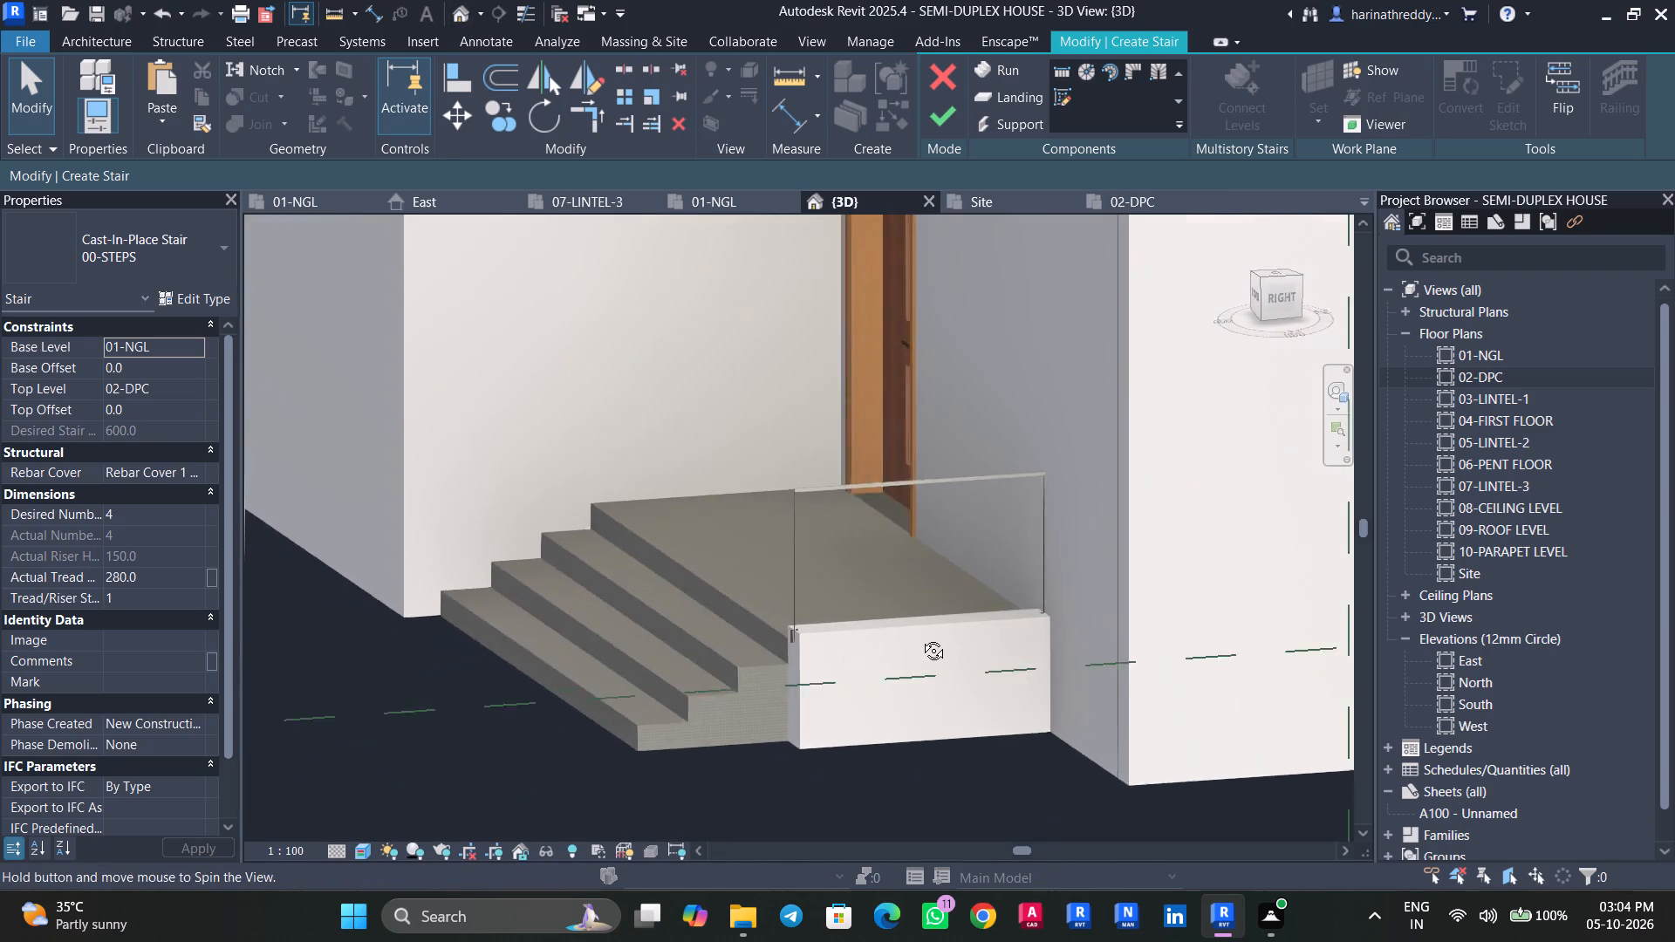
pyautogui.keyDown('shift'); pyautogui.moveTo(920, 638); pyautogui.dragTo(938, 646, button='middle'); pyautogui.keyUp('shift')
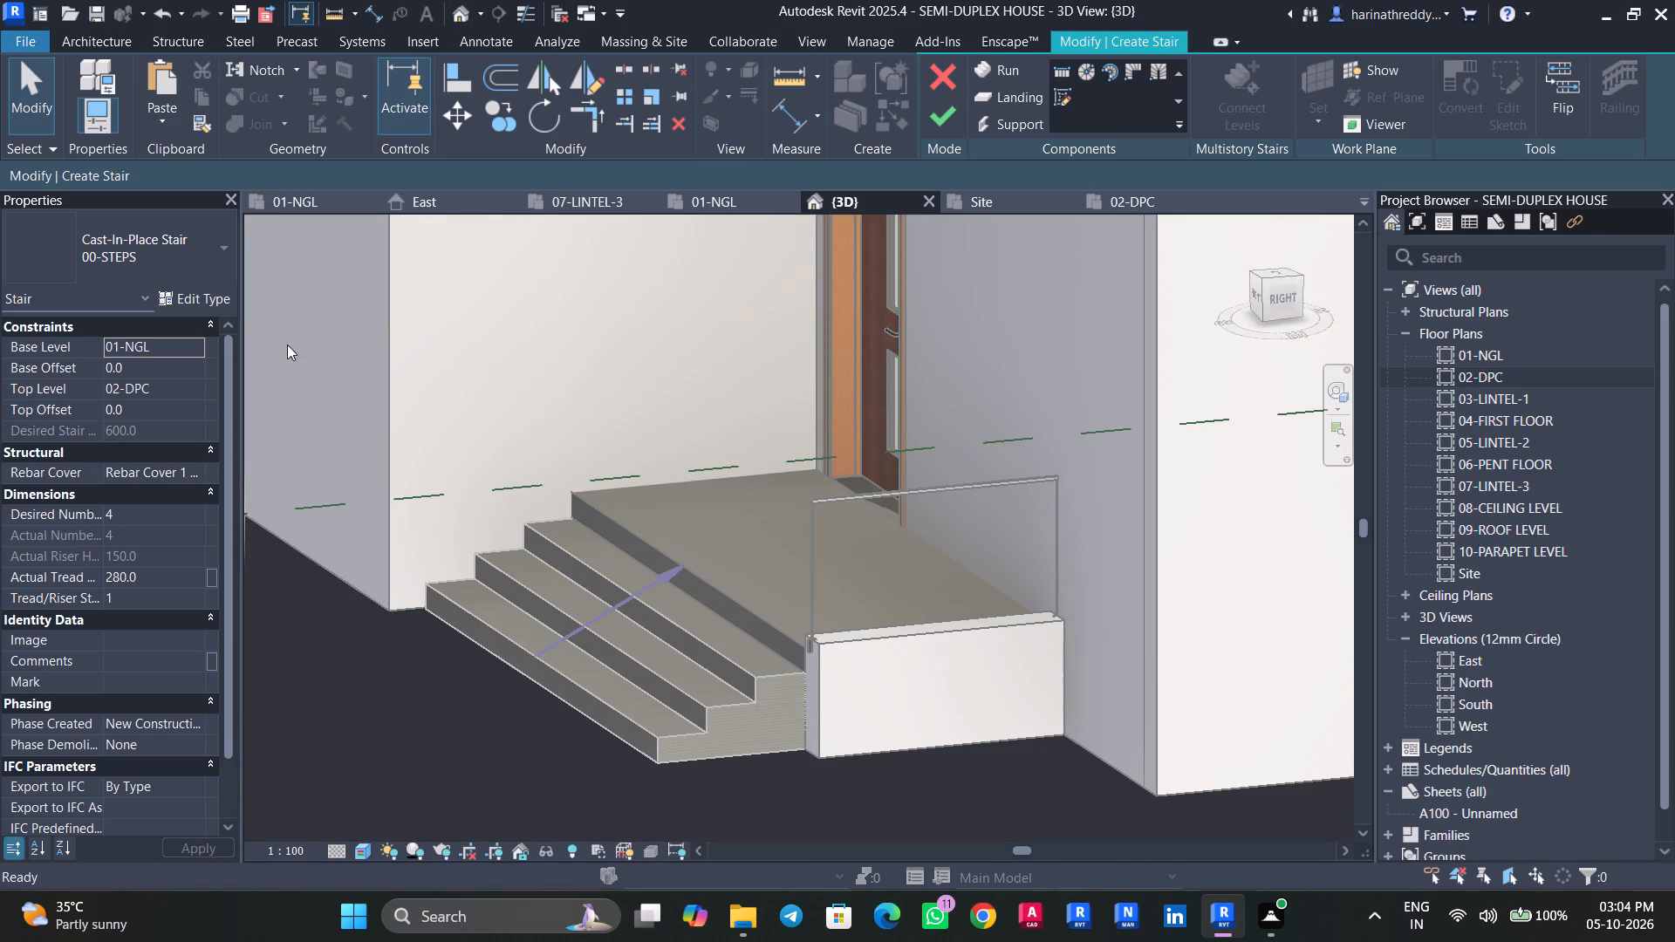
# In the 02-DPC plan, copy the entrance run to the open area between the rear wall and the red boundary line.
pyautogui.click(1115, 200)
pyautogui.scroll(-3, 1088, 561)
pyautogui.scroll(1, 1088, 564)
pyautogui.scroll(-6, 1088, 564)
pyautogui.moveTo(1084, 618); pyautogui.dragTo(1034, 644, button='middle')
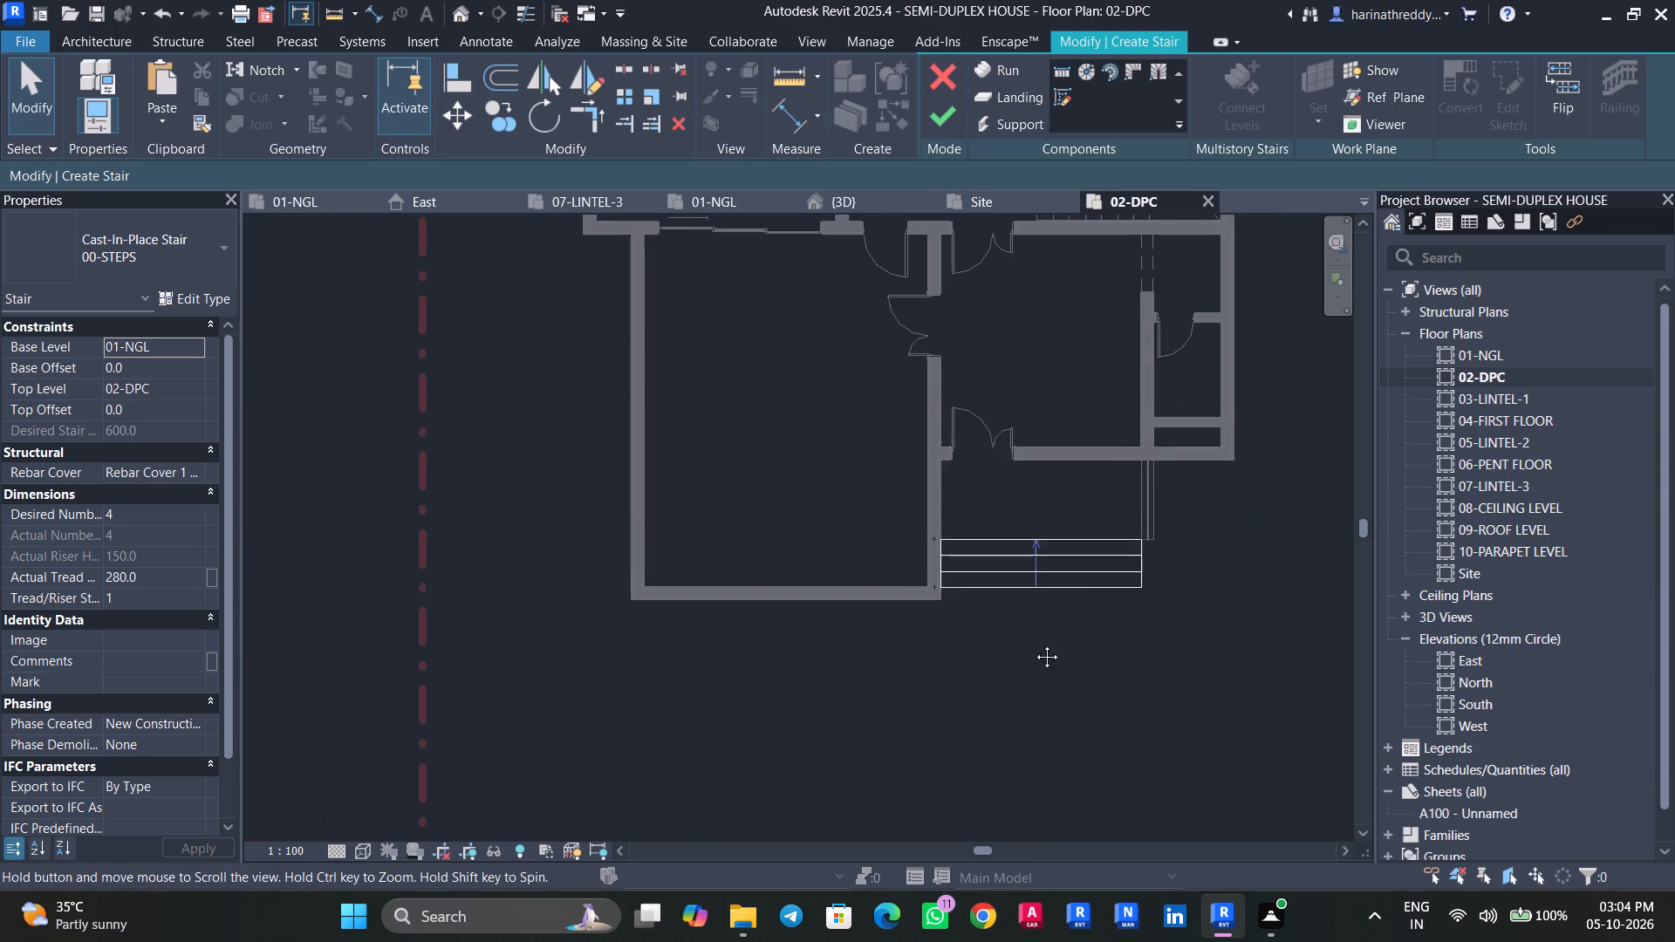
pyautogui.moveTo(1034, 644); pyautogui.dragTo(983, 691, button='middle')
pyautogui.moveTo(1151, 759); pyautogui.dragTo(803, 561)
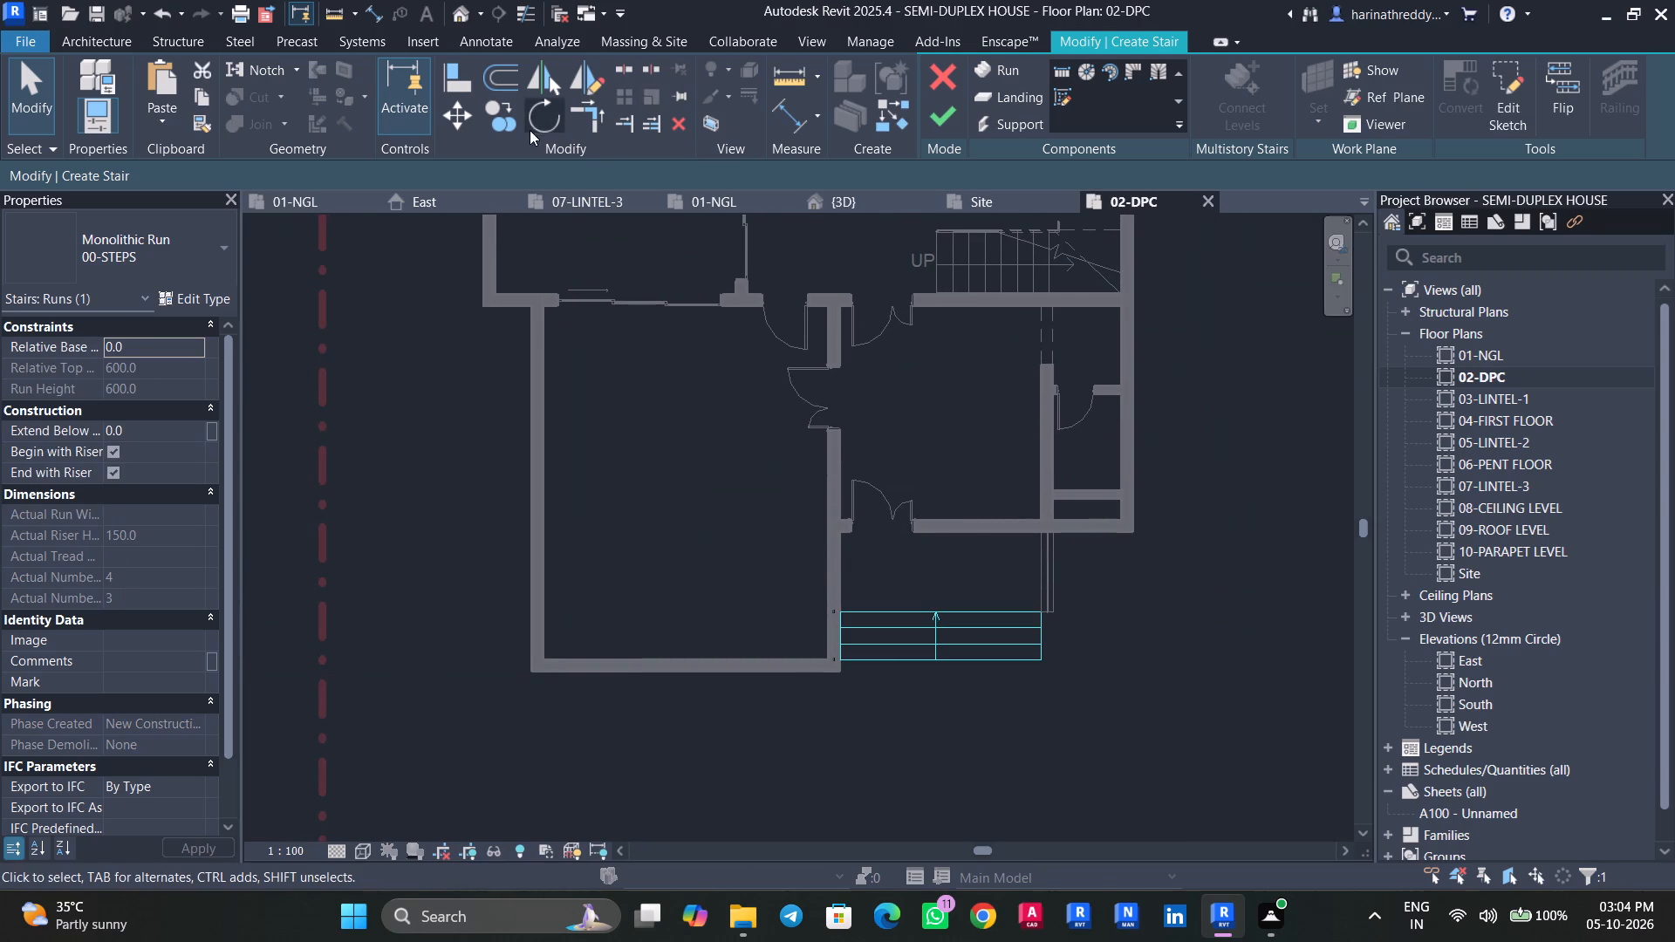
pyautogui.click(509, 116)
pyautogui.click(835, 610)
pyautogui.scroll(1, 831, 317)
pyautogui.moveTo(831, 317); pyautogui.dragTo(830, 776, button='middle')
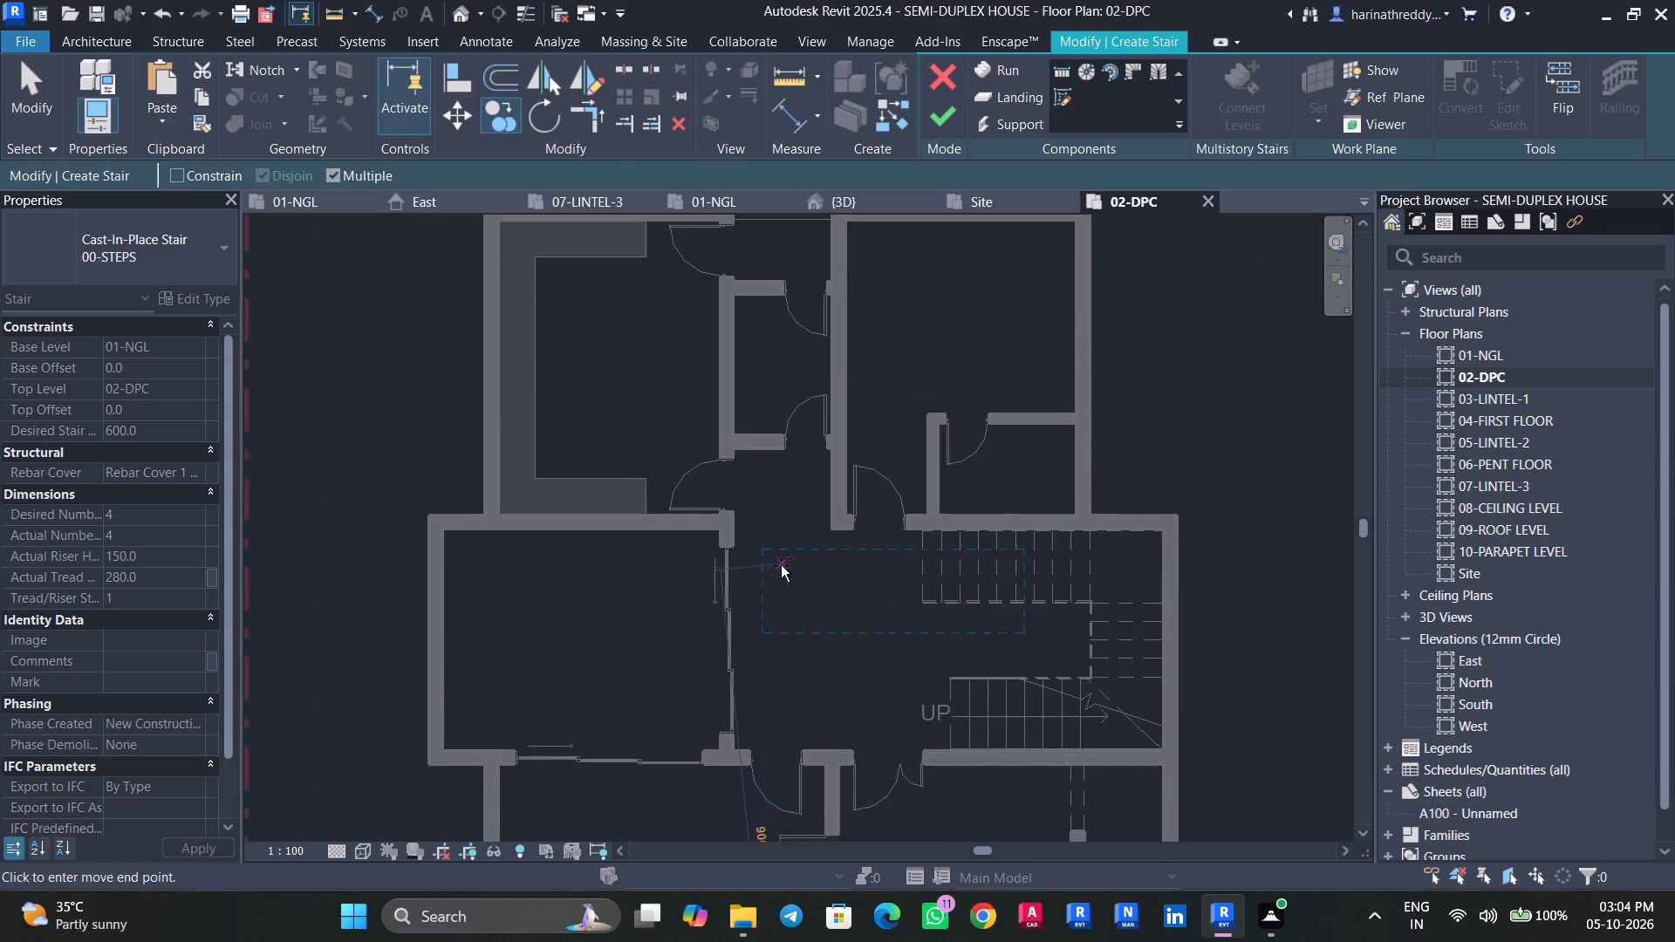
pyautogui.moveTo(781, 565); pyautogui.dragTo(786, 840, button='middle')
pyautogui.moveTo(767, 438); pyautogui.dragTo(746, 659, button='middle')
pyautogui.click(735, 584)
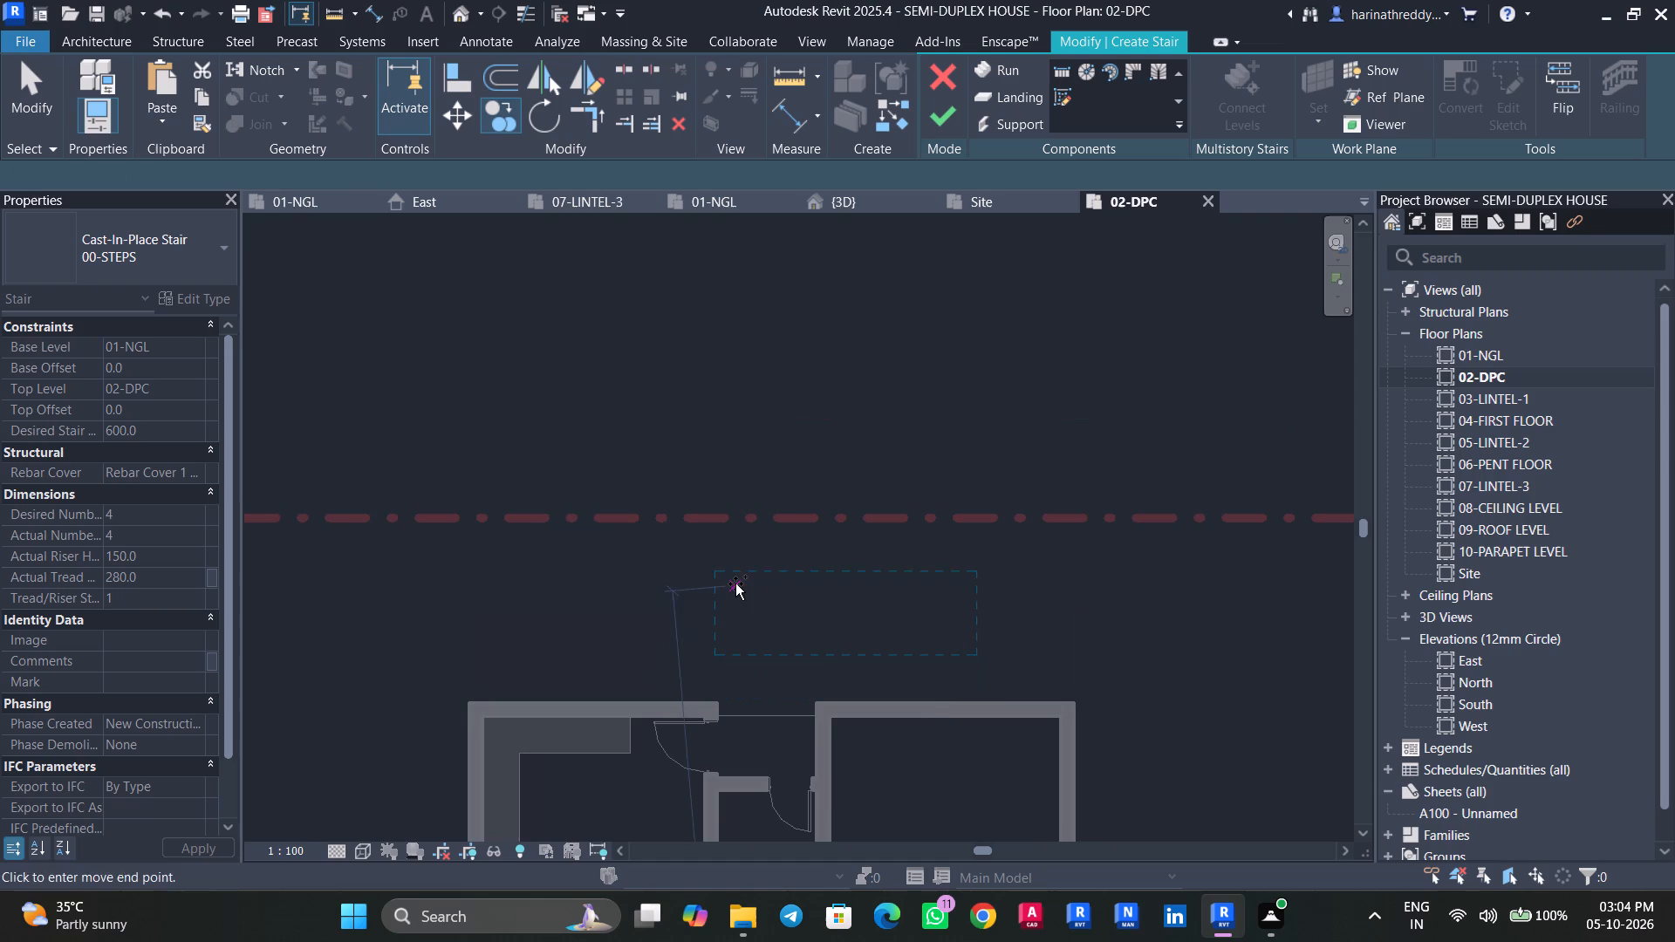
pyautogui.press('Escape')
pyautogui.press('Escape')
pyautogui.press('Escape')
pyautogui.press('Escape')
pyautogui.press('Escape')
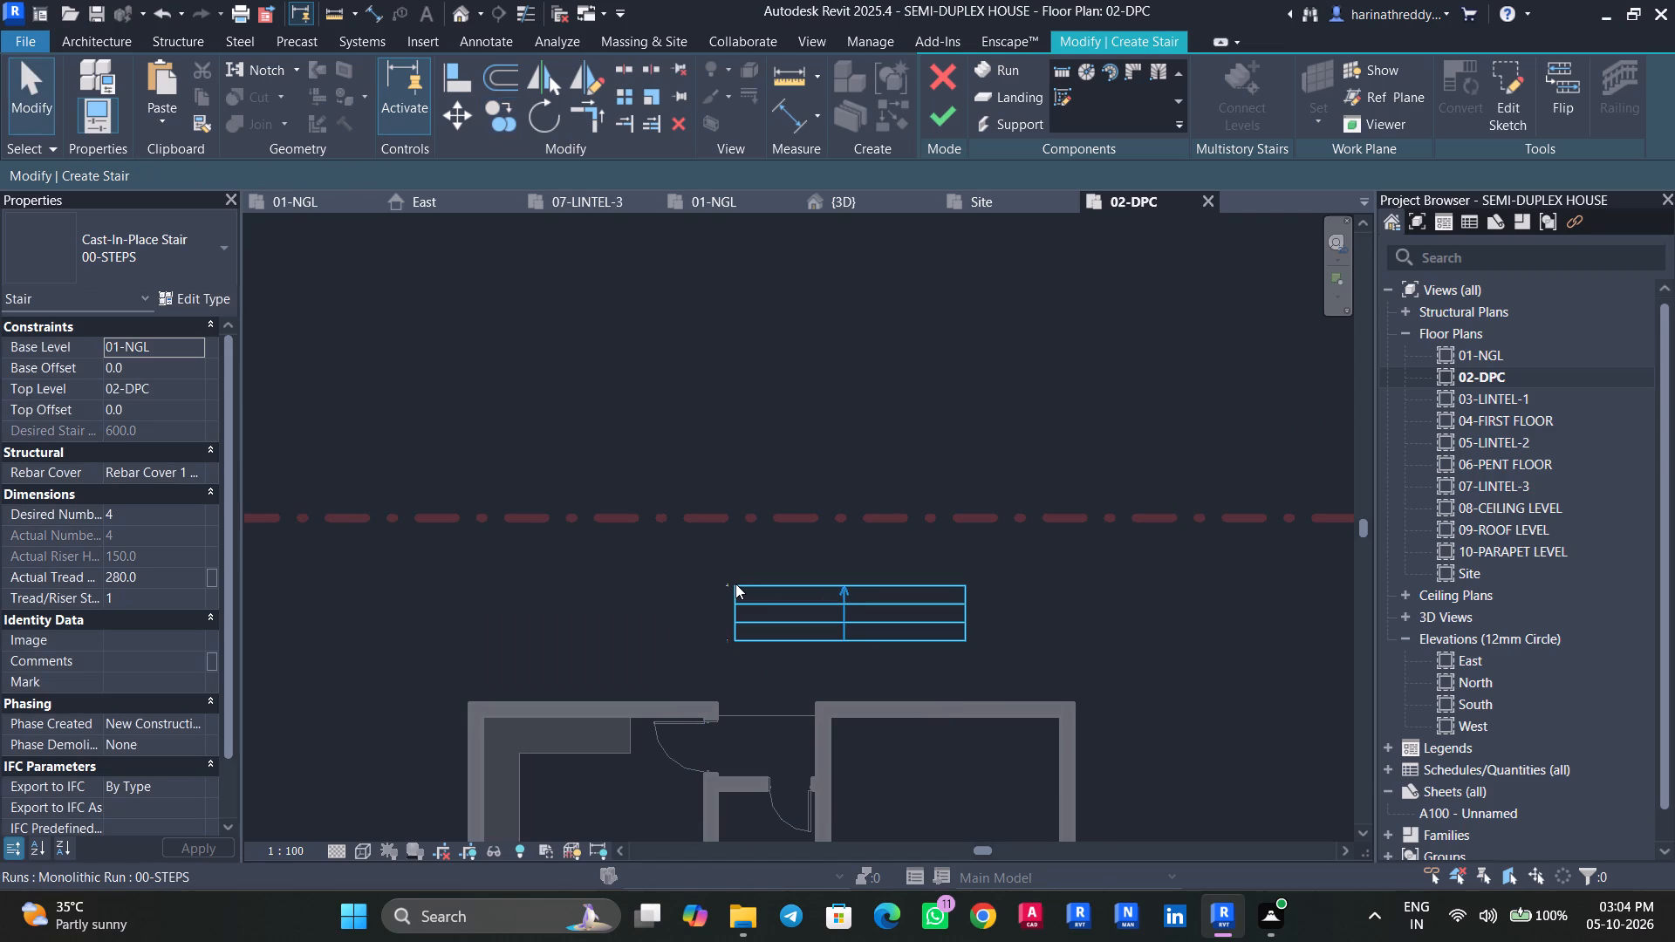
pyautogui.press('Escape')
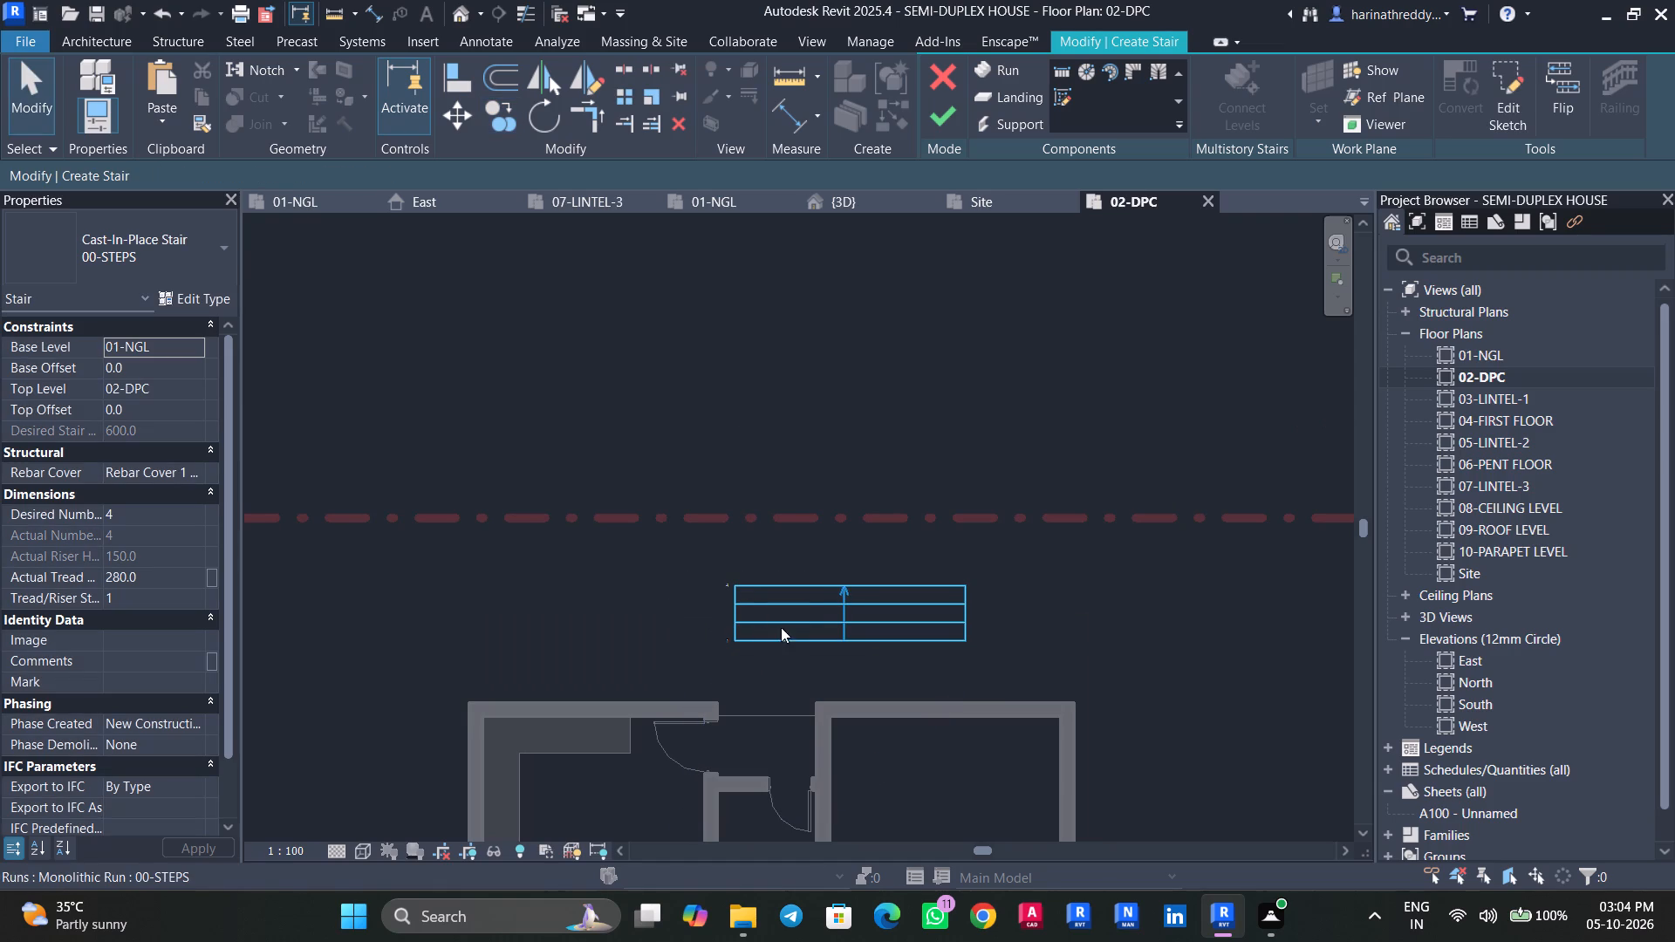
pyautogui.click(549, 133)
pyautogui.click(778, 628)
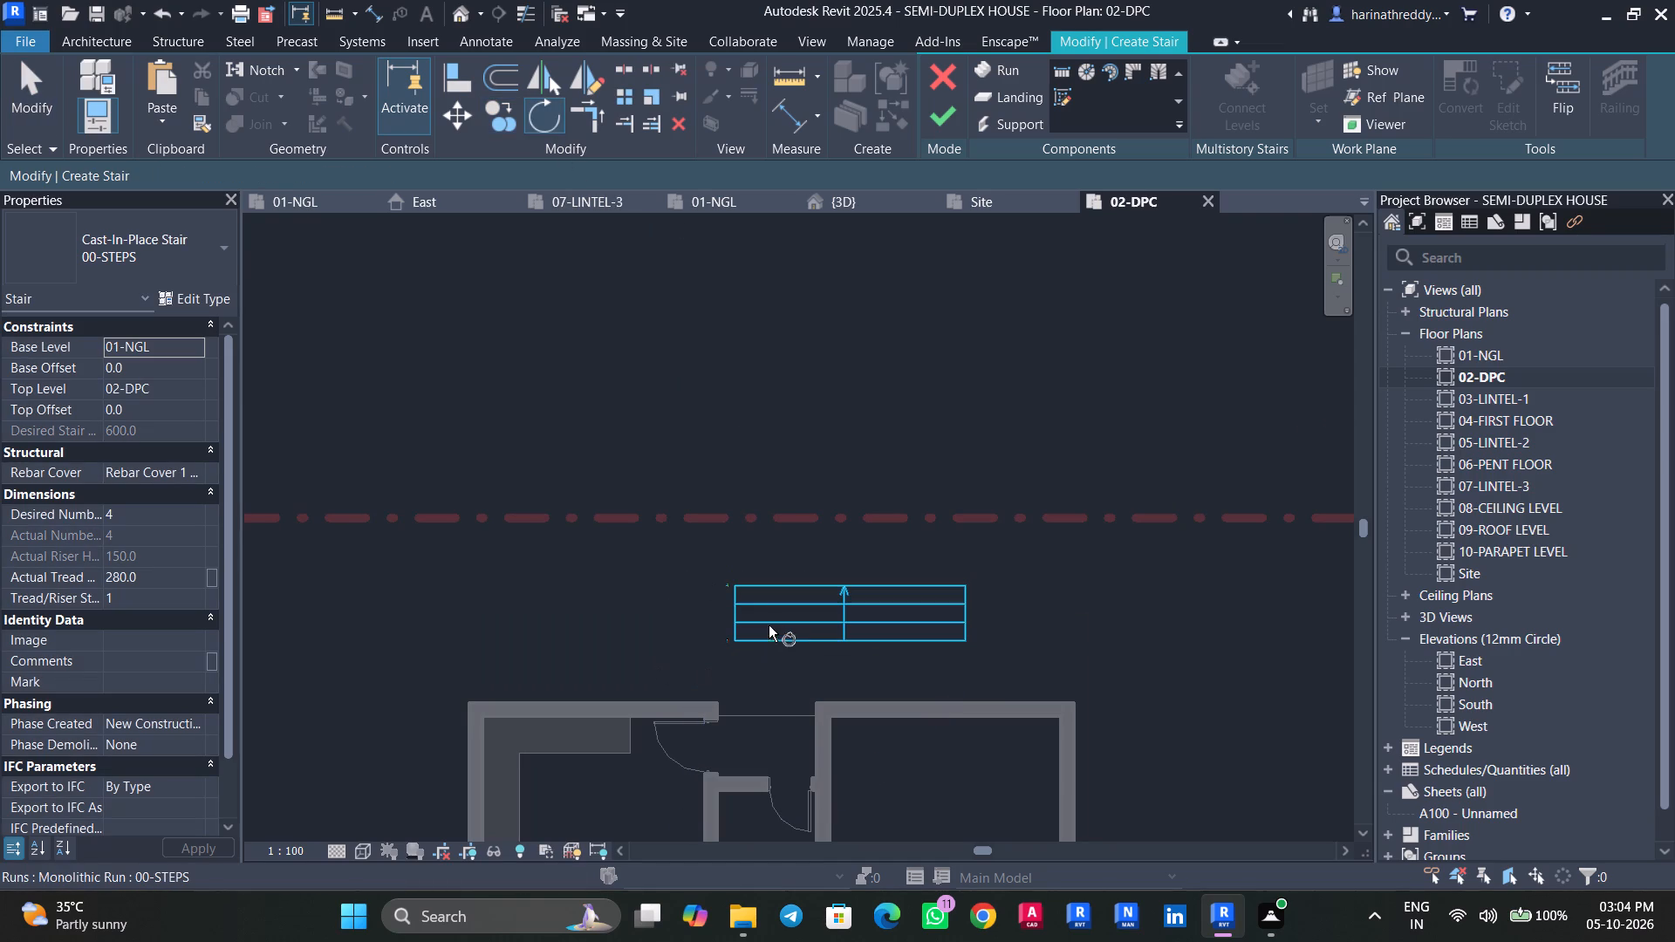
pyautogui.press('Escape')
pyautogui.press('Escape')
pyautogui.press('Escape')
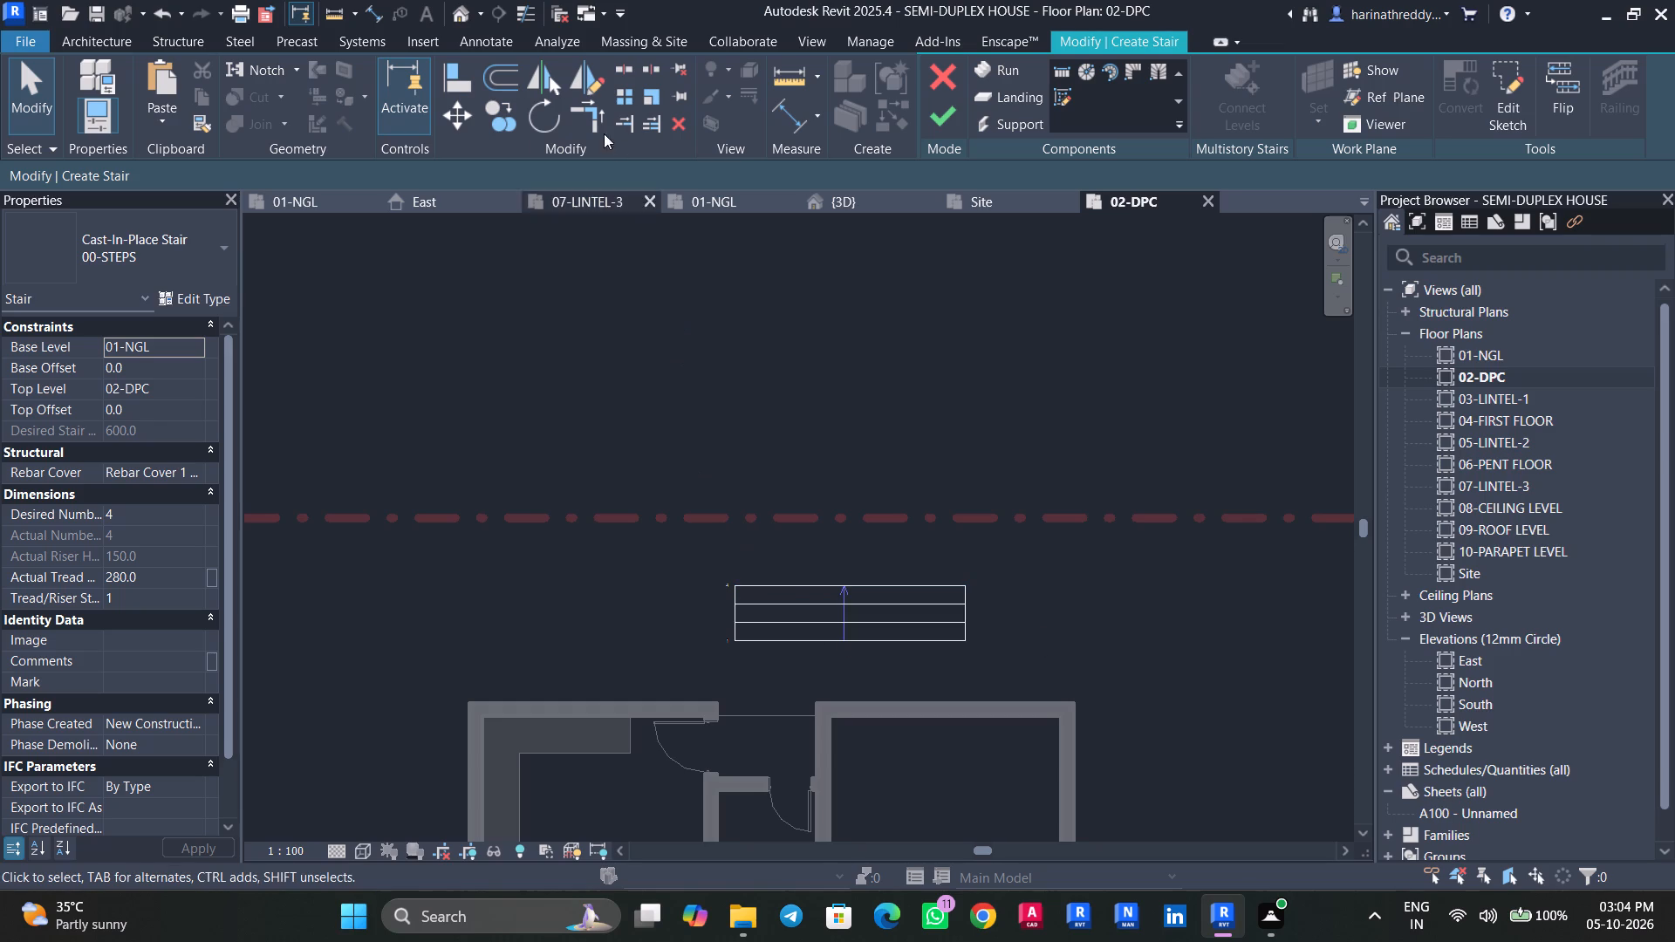
# Rotate a copy of the rear run 180° about its house-side corner so it climbs toward the house.
pyautogui.click(796, 585)
pyautogui.click(555, 126)
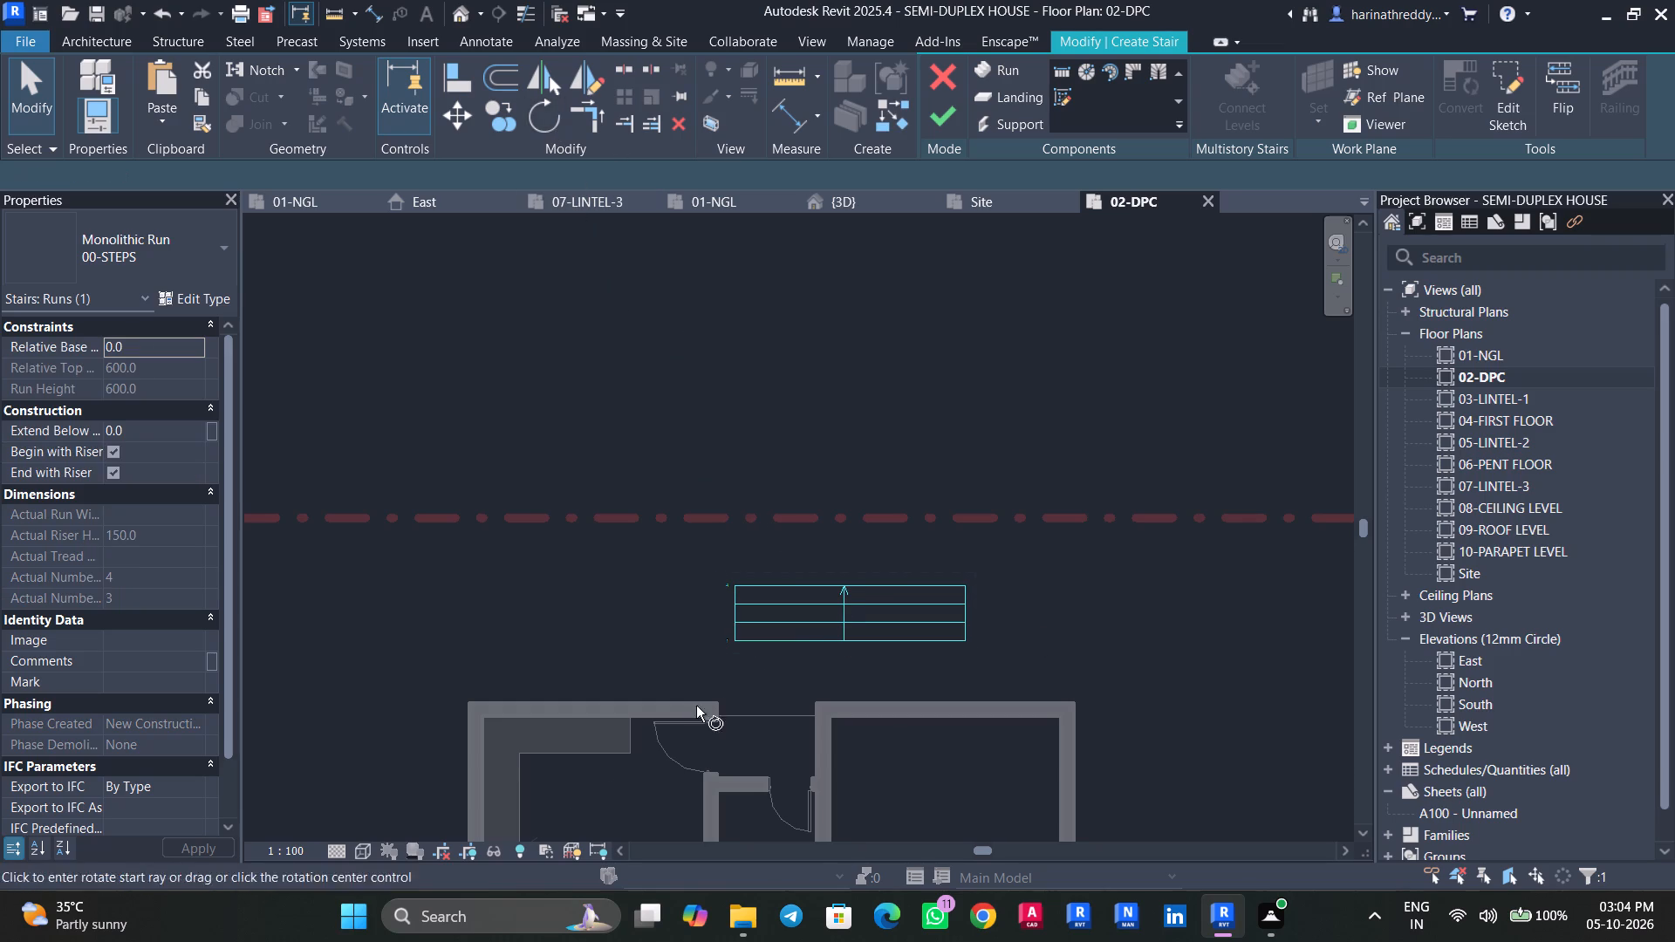
pyautogui.click(591, 174)
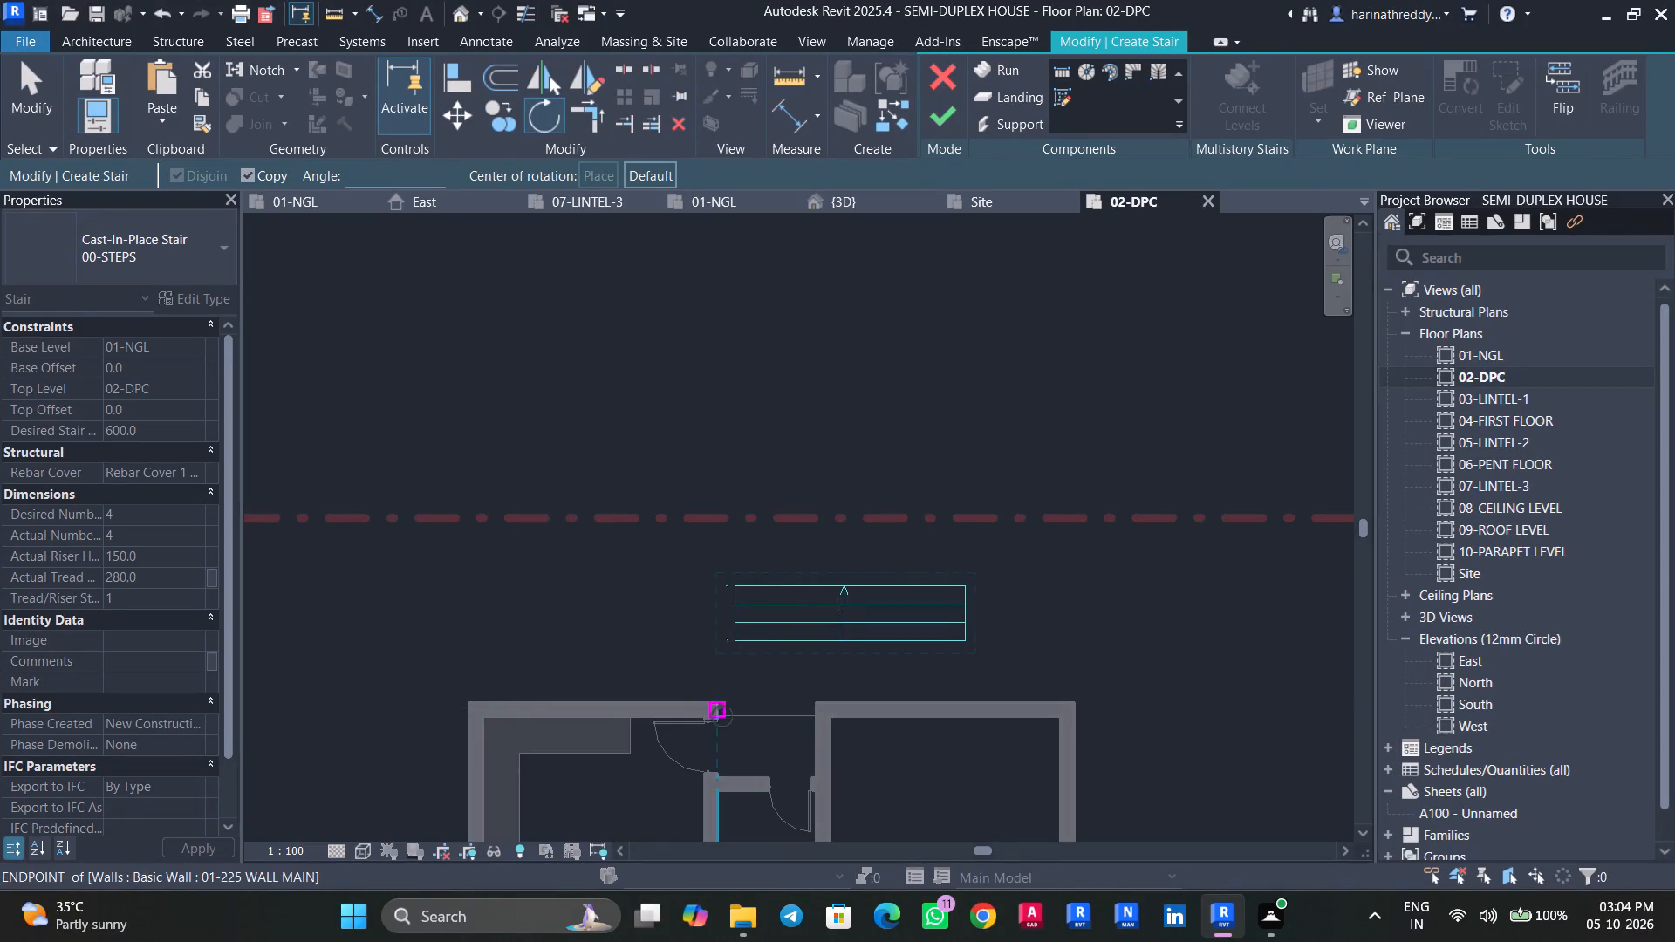
pyautogui.click(740, 645)
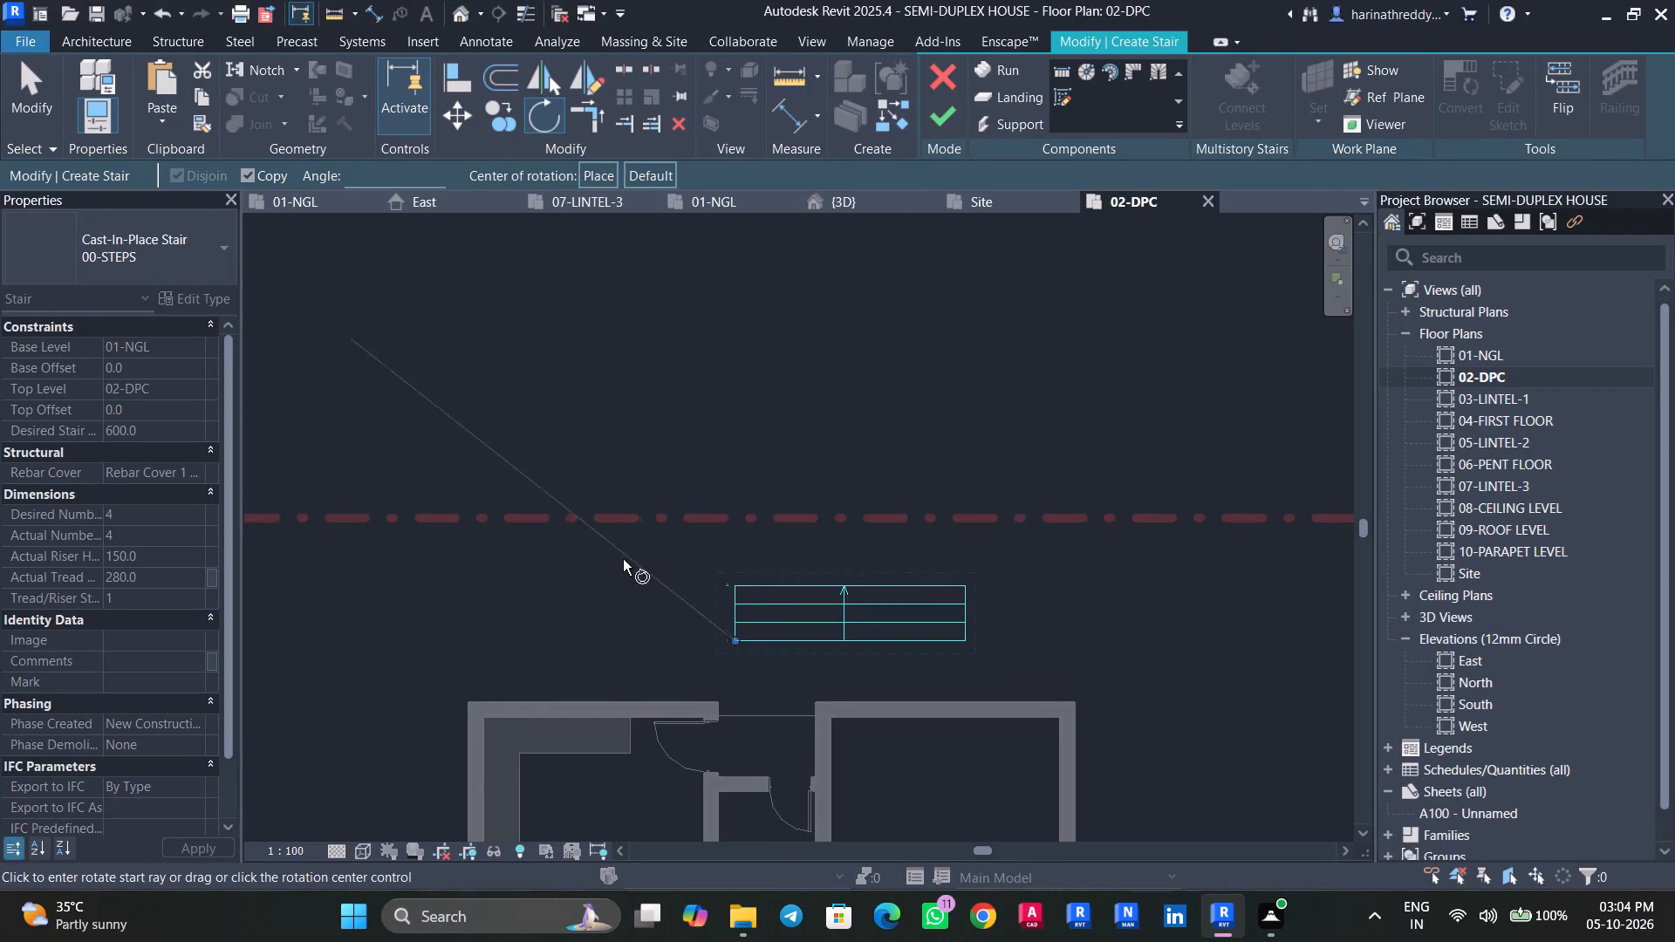
pyautogui.click(559, 638)
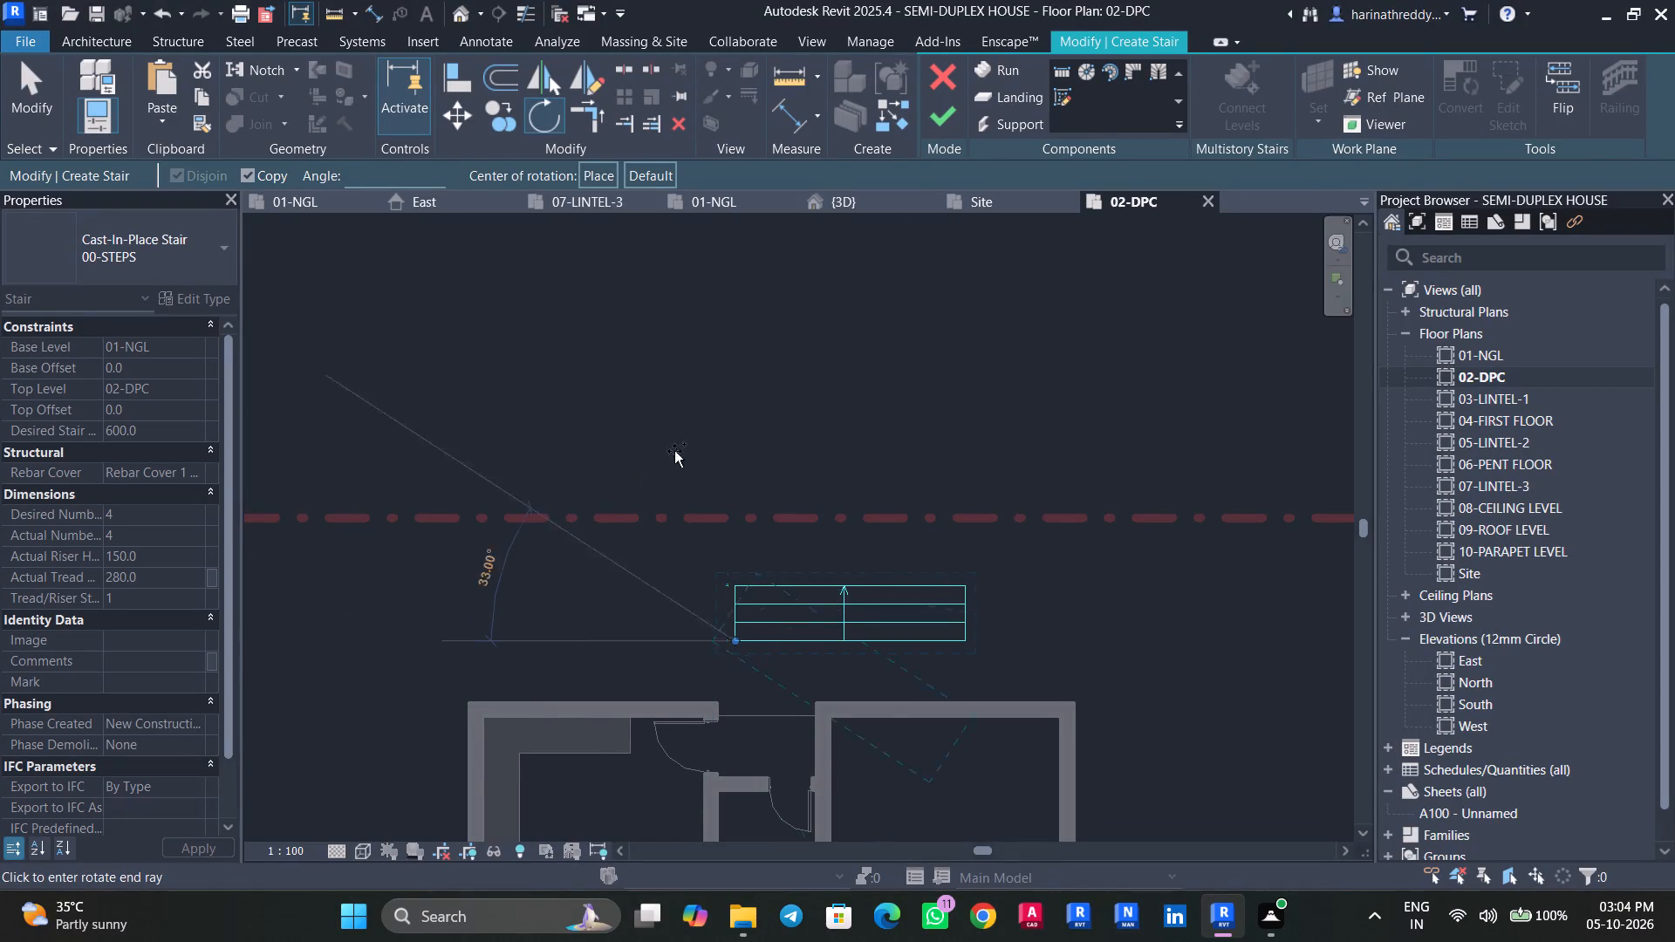
pyautogui.click(1023, 635)
pyautogui.press('Escape')
pyautogui.press('Escape')
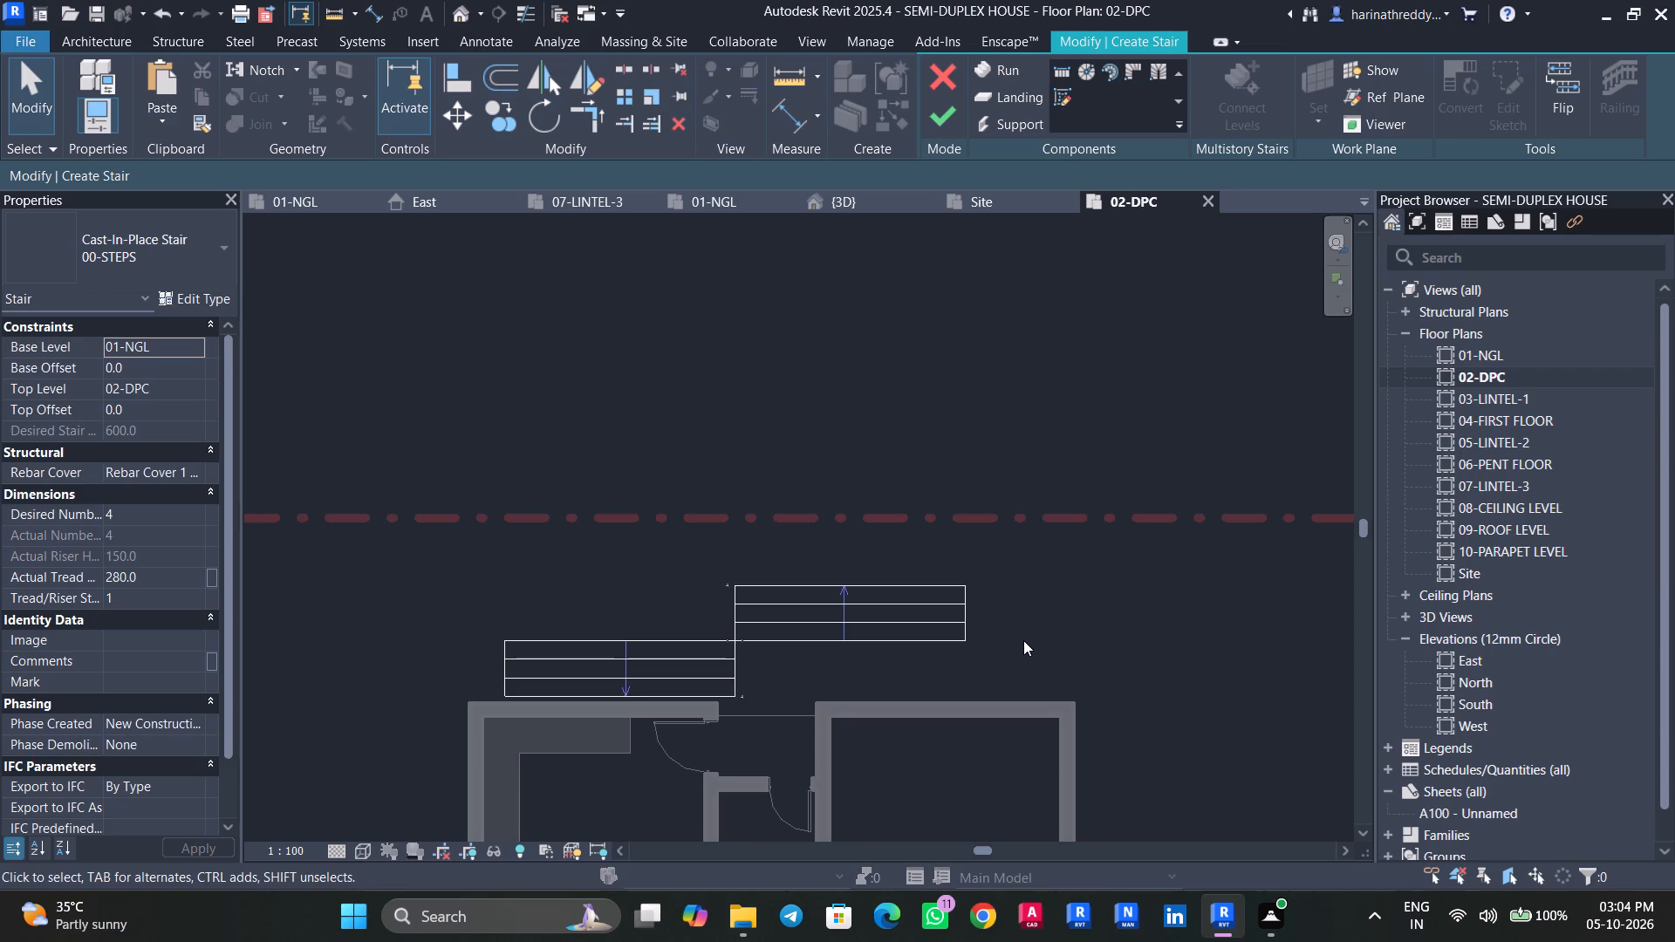
# Delete the unrotated rear run that climbs away from the house.
pyautogui.moveTo(1021, 638); pyautogui.dragTo(753, 568)
pyautogui.click(749, 568)
pyautogui.click(769, 578)
pyautogui.press('Delete')
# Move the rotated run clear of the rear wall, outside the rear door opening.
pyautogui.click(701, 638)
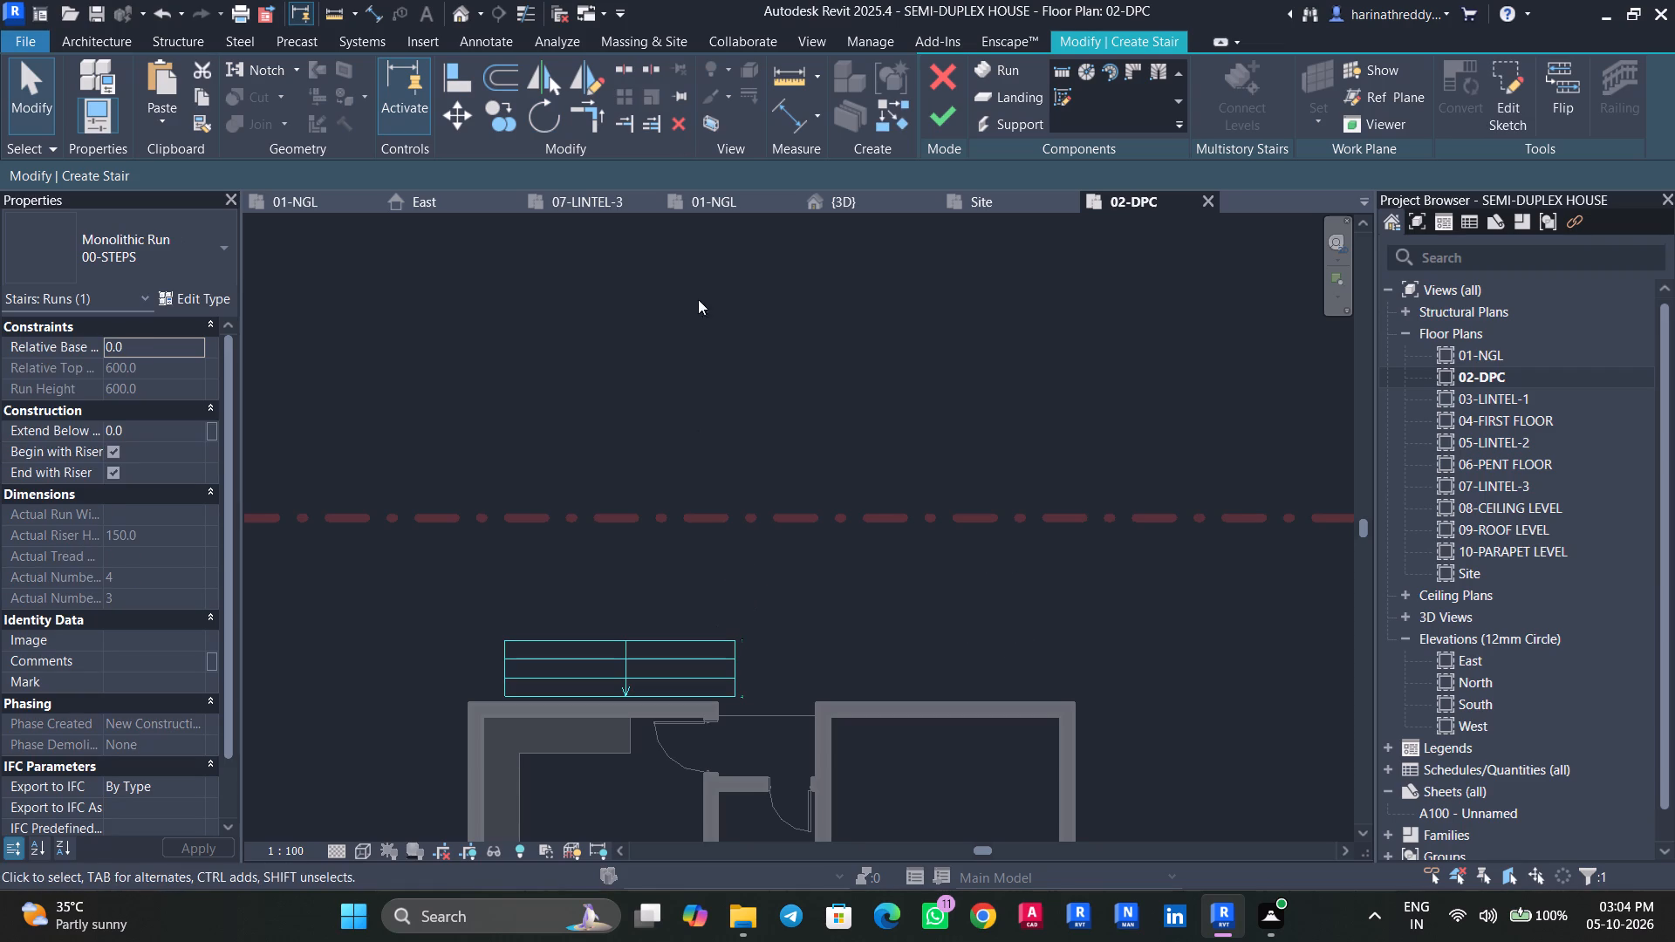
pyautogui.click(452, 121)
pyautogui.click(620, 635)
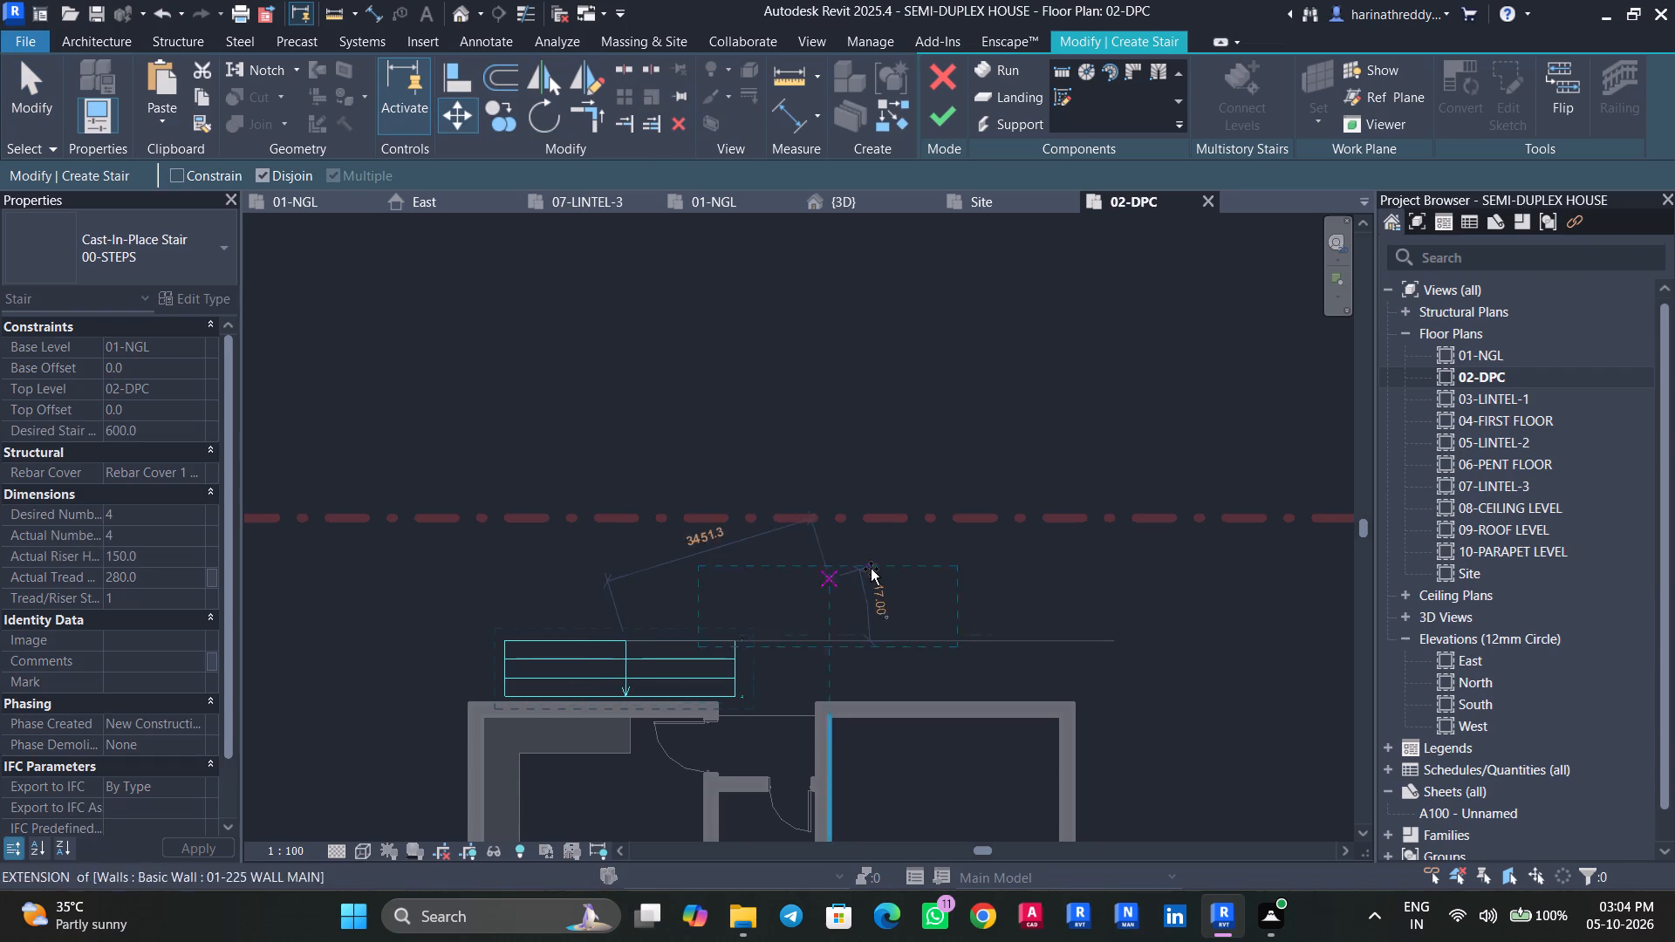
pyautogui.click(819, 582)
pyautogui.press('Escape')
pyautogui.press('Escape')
# Move the rotated run so its top-riser corner meets the intersection of the floor edge and wall face at the rear opening.
pyautogui.scroll(4, 830, 649)
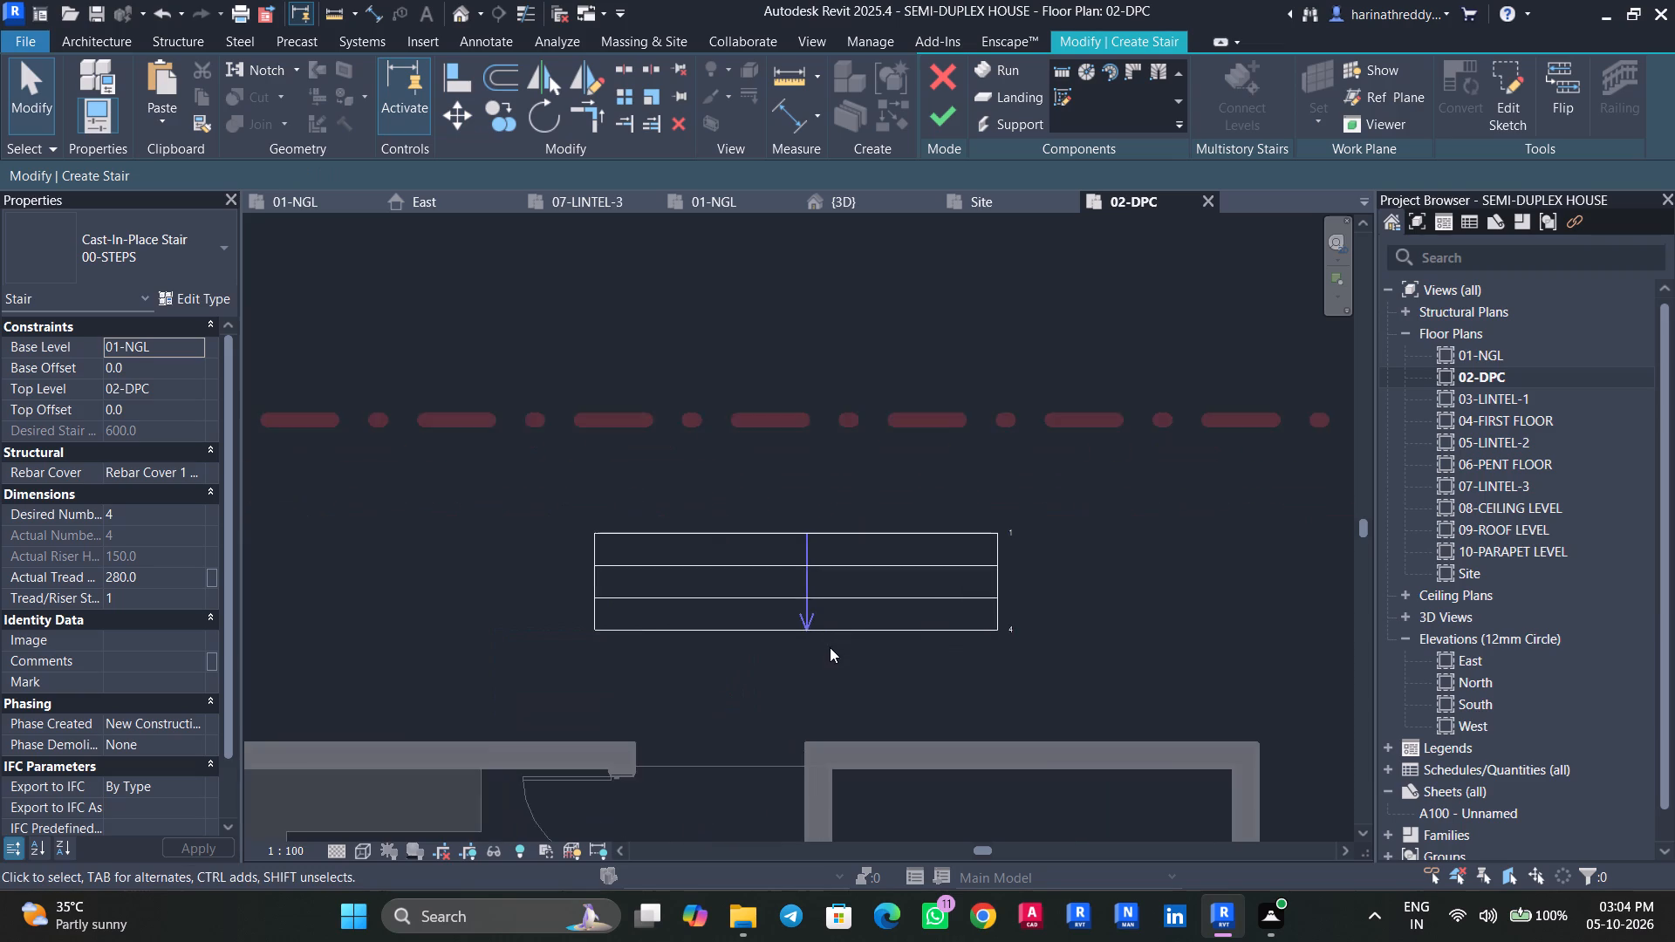
pyautogui.scroll(4, 833, 666)
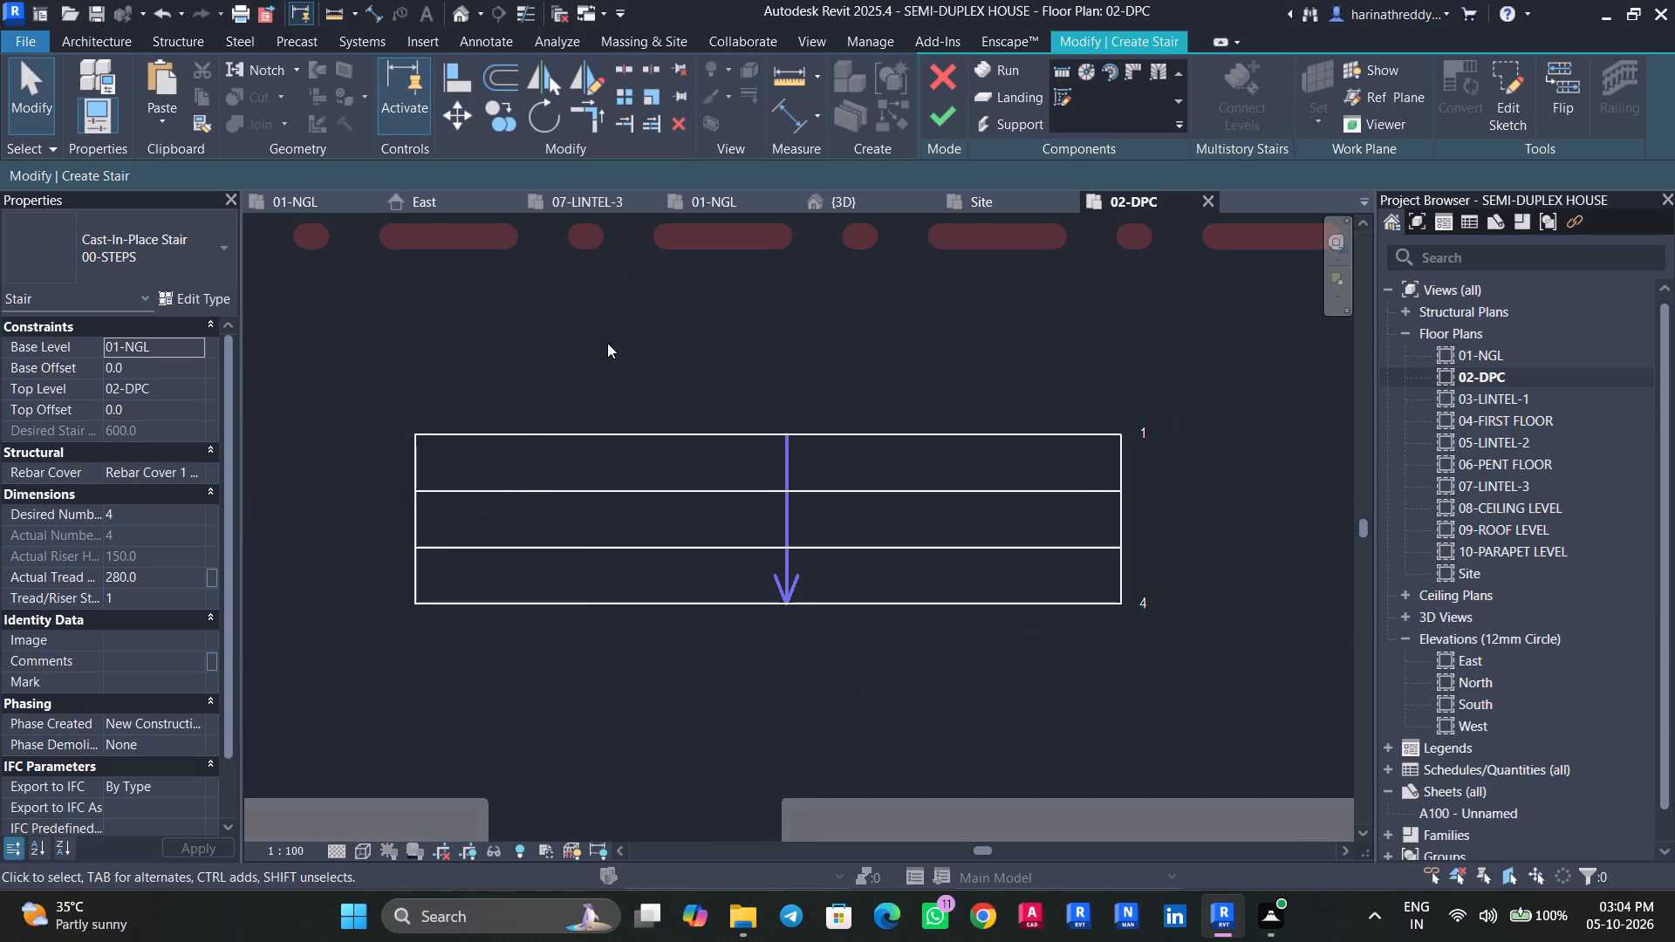
pyautogui.moveTo(345, 352); pyautogui.dragTo(1439, 831)
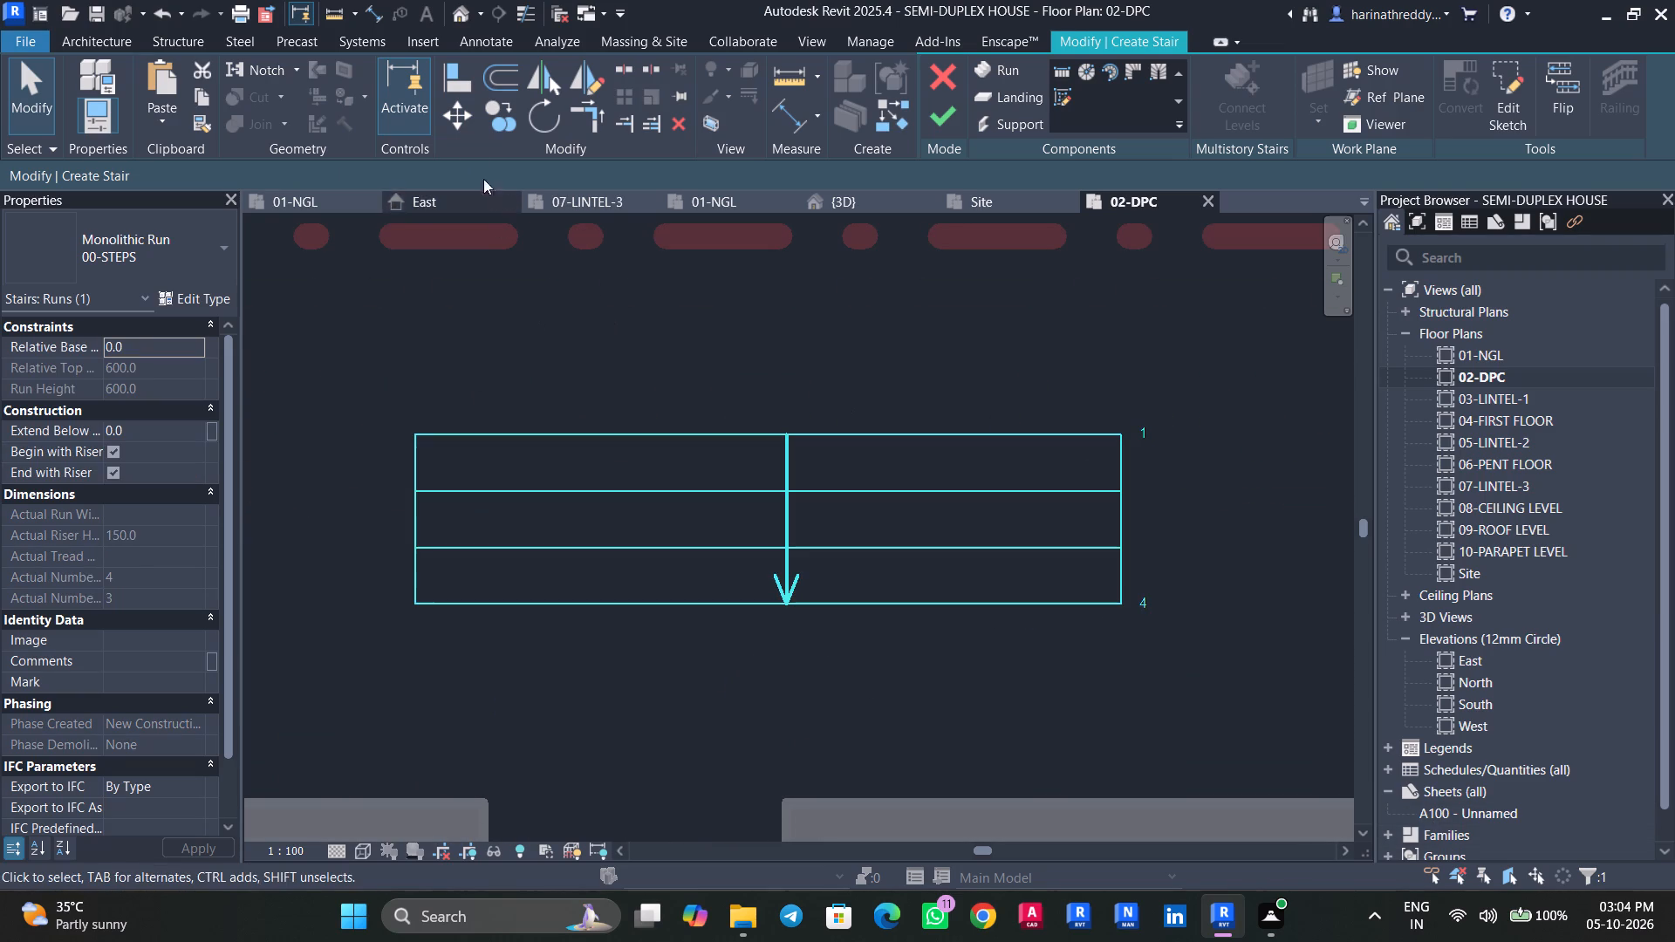
pyautogui.click(464, 127)
pyautogui.click(1119, 603)
pyautogui.scroll(-2, 908, 774)
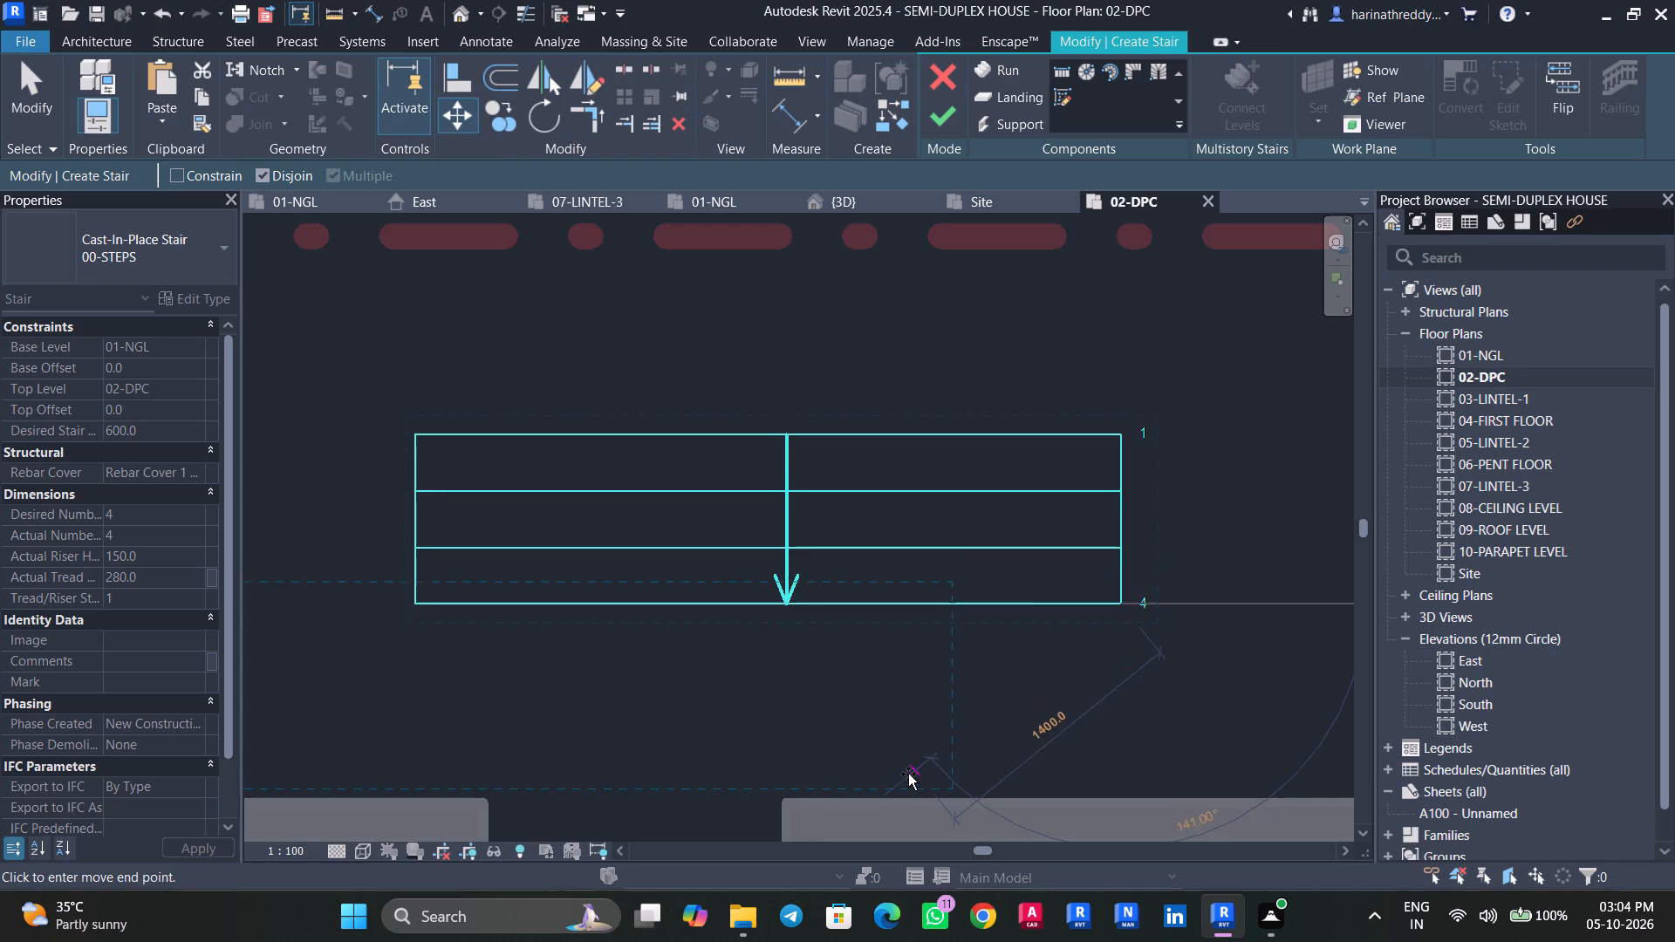
pyautogui.scroll(-1, 908, 774)
pyautogui.moveTo(919, 770); pyautogui.dragTo(1017, 587, button='middle')
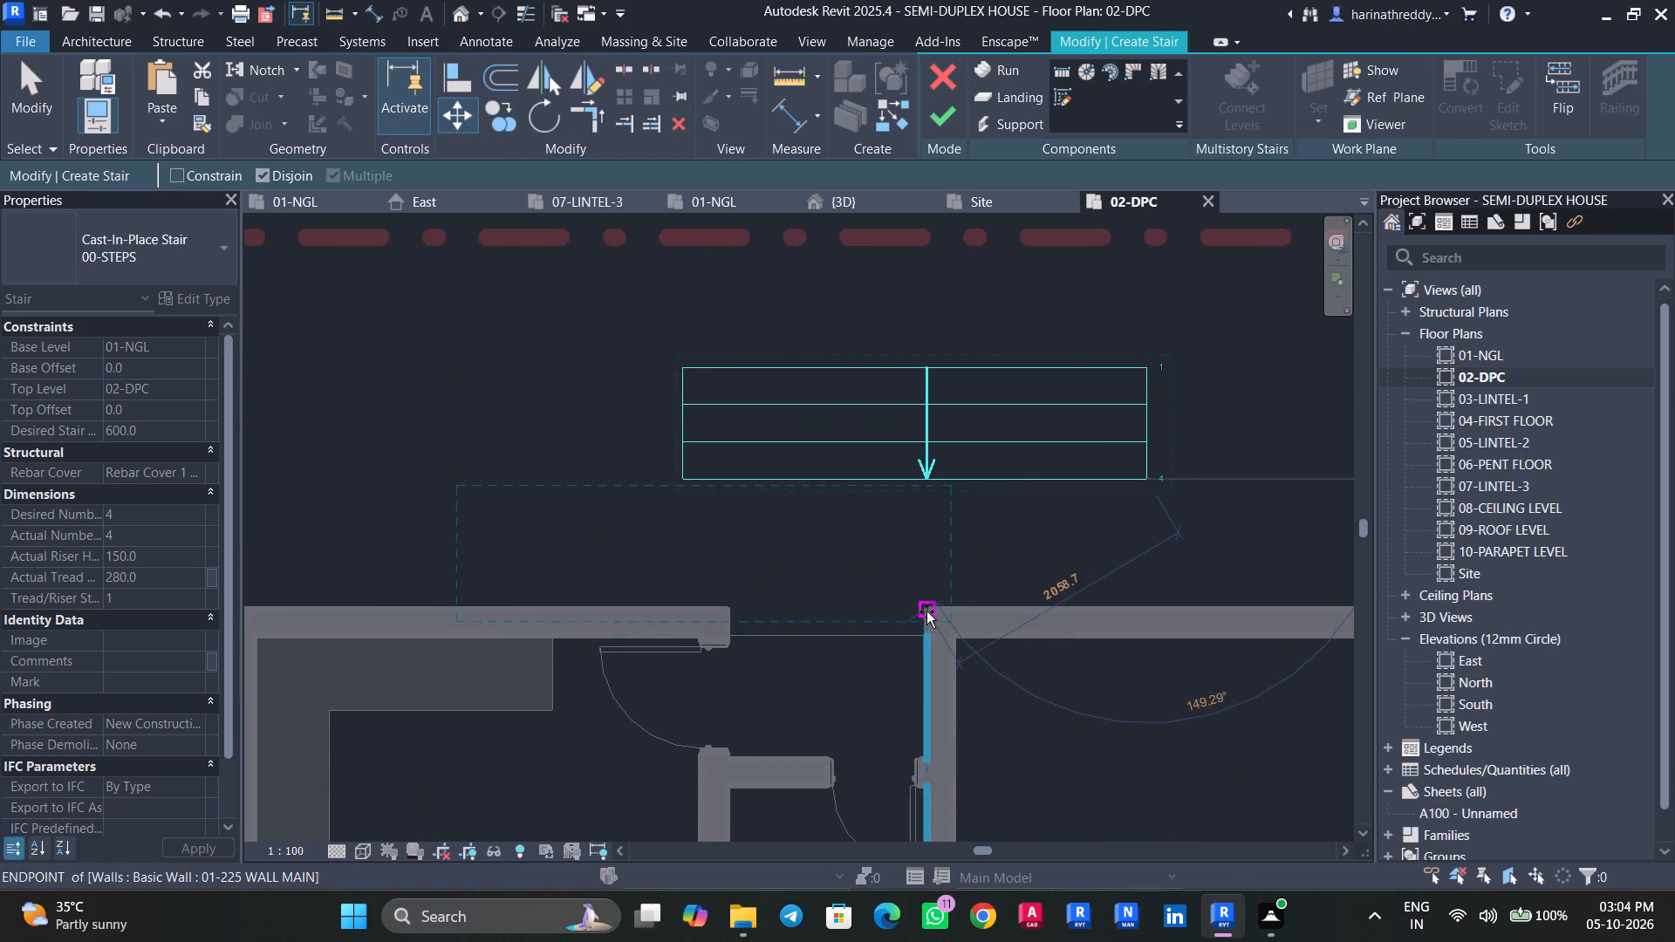
pyautogui.scroll(2, 921, 625)
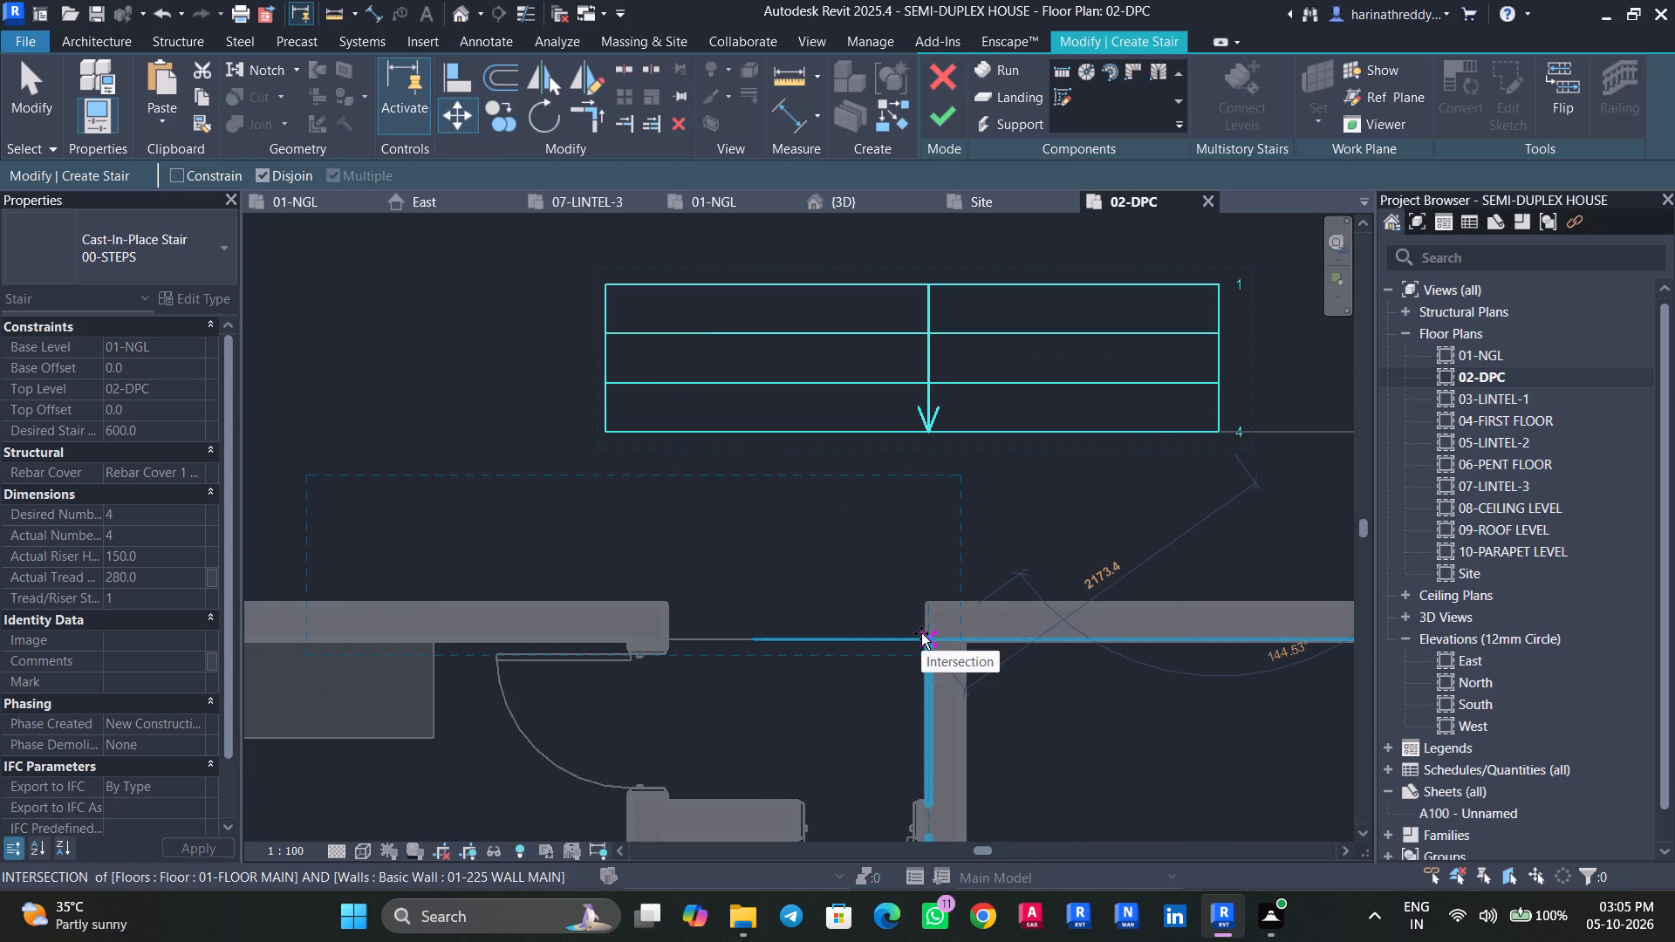
pyautogui.click(921, 633)
pyautogui.press('Escape')
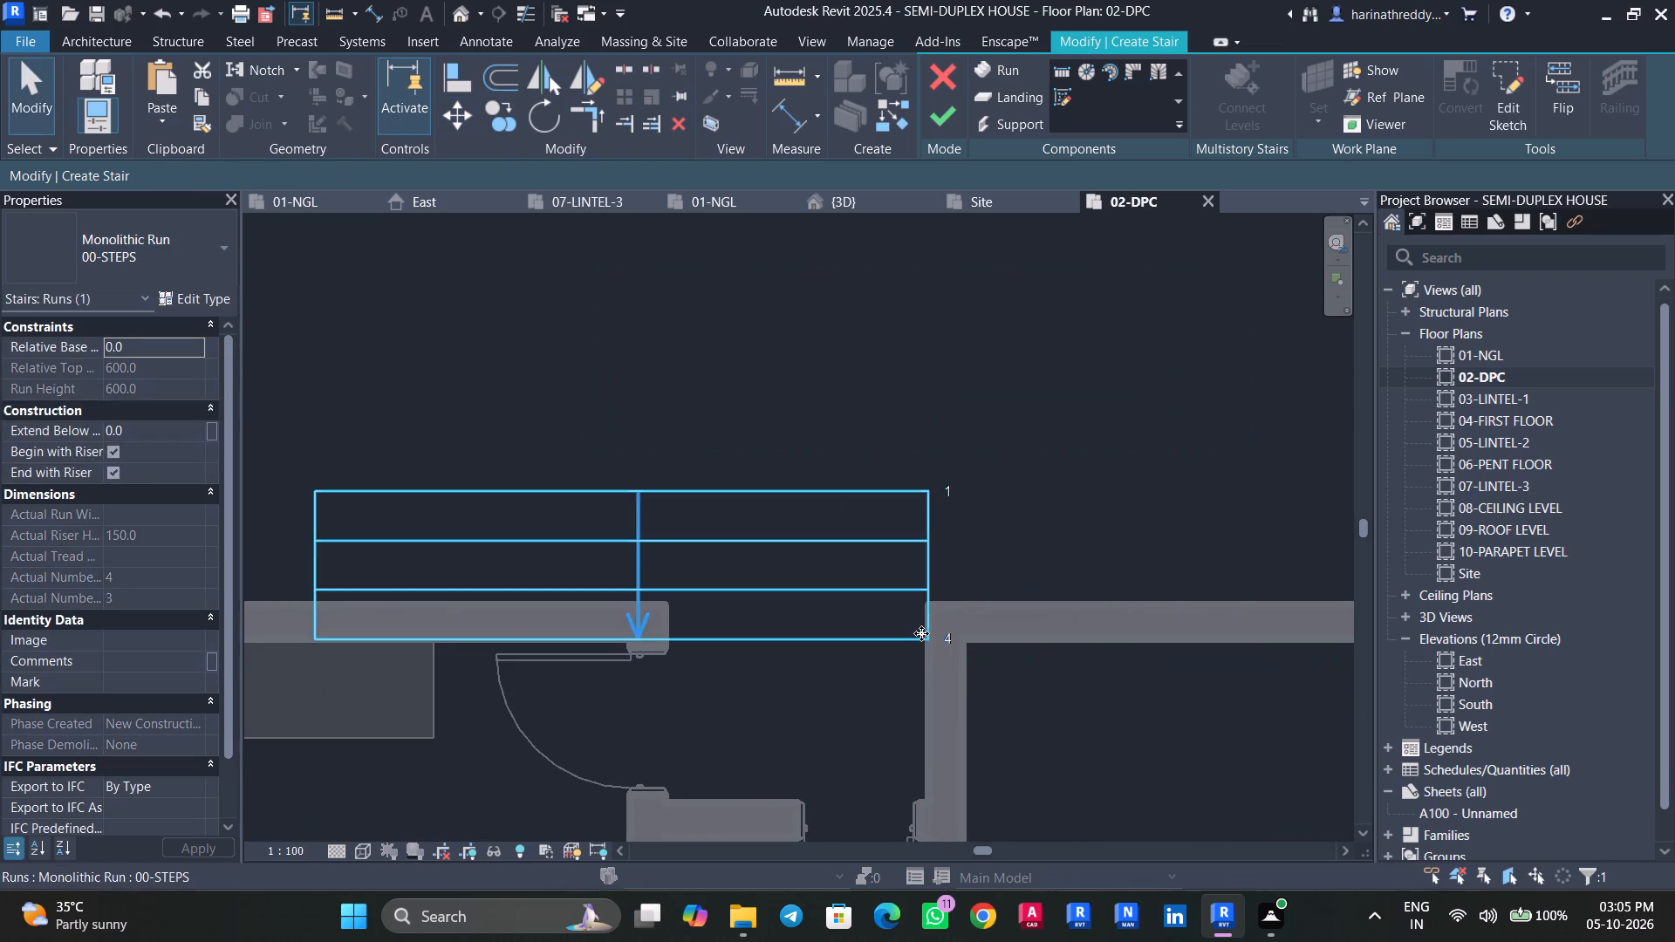
pyautogui.press('Escape')
pyautogui.press('Escape')
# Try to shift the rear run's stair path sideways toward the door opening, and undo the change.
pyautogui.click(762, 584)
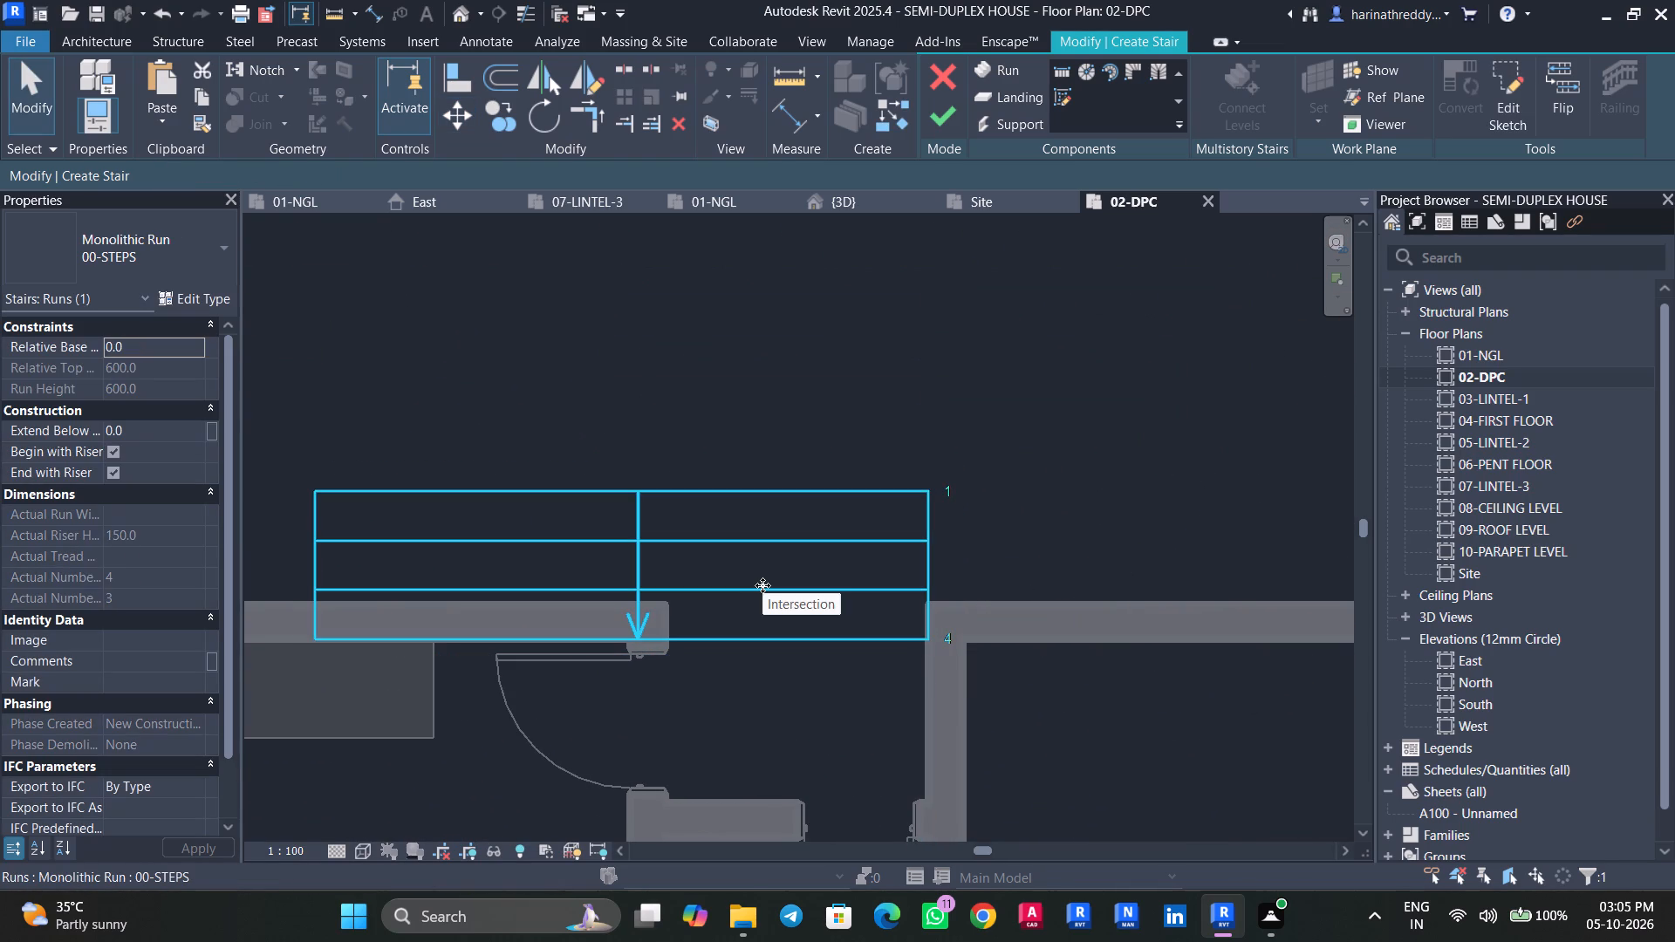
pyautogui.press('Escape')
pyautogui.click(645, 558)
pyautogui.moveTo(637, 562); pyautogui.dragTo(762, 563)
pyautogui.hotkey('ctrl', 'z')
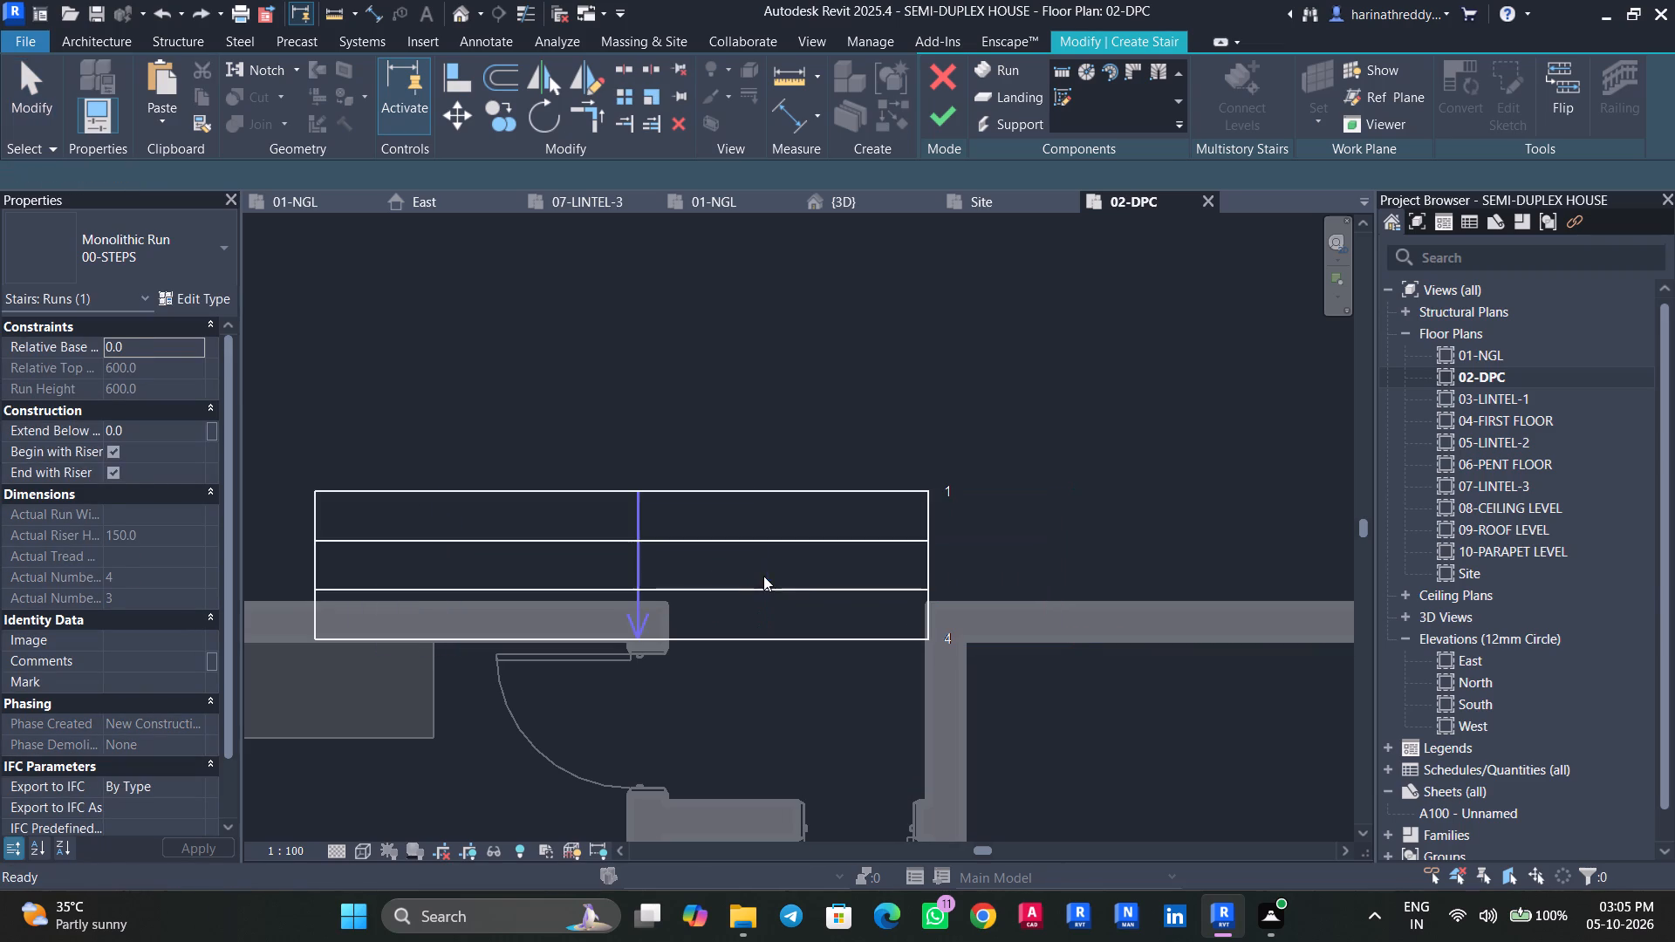
# Open the rear run's sketch and move its stair path to 2900 mm from the far boundary, 835 mm from the opening-side one.
pyautogui.click(801, 572)
pyautogui.click(859, 500)
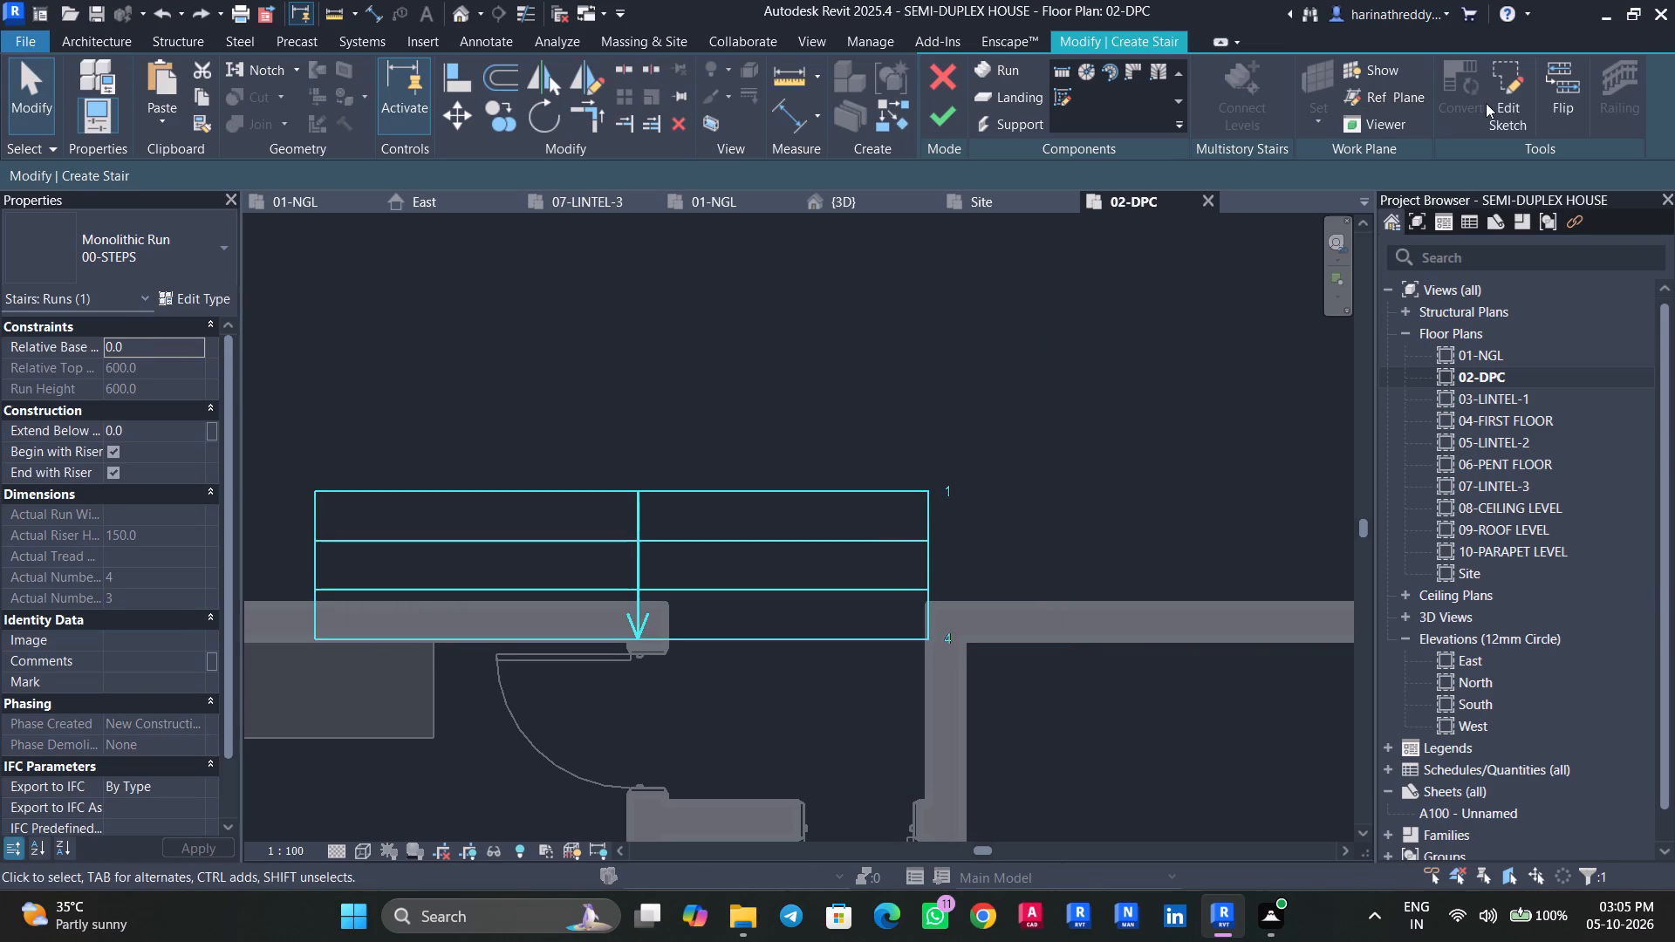
pyautogui.click(1509, 99)
pyautogui.click(637, 562)
pyautogui.moveTo(633, 558); pyautogui.dragTo(753, 560)
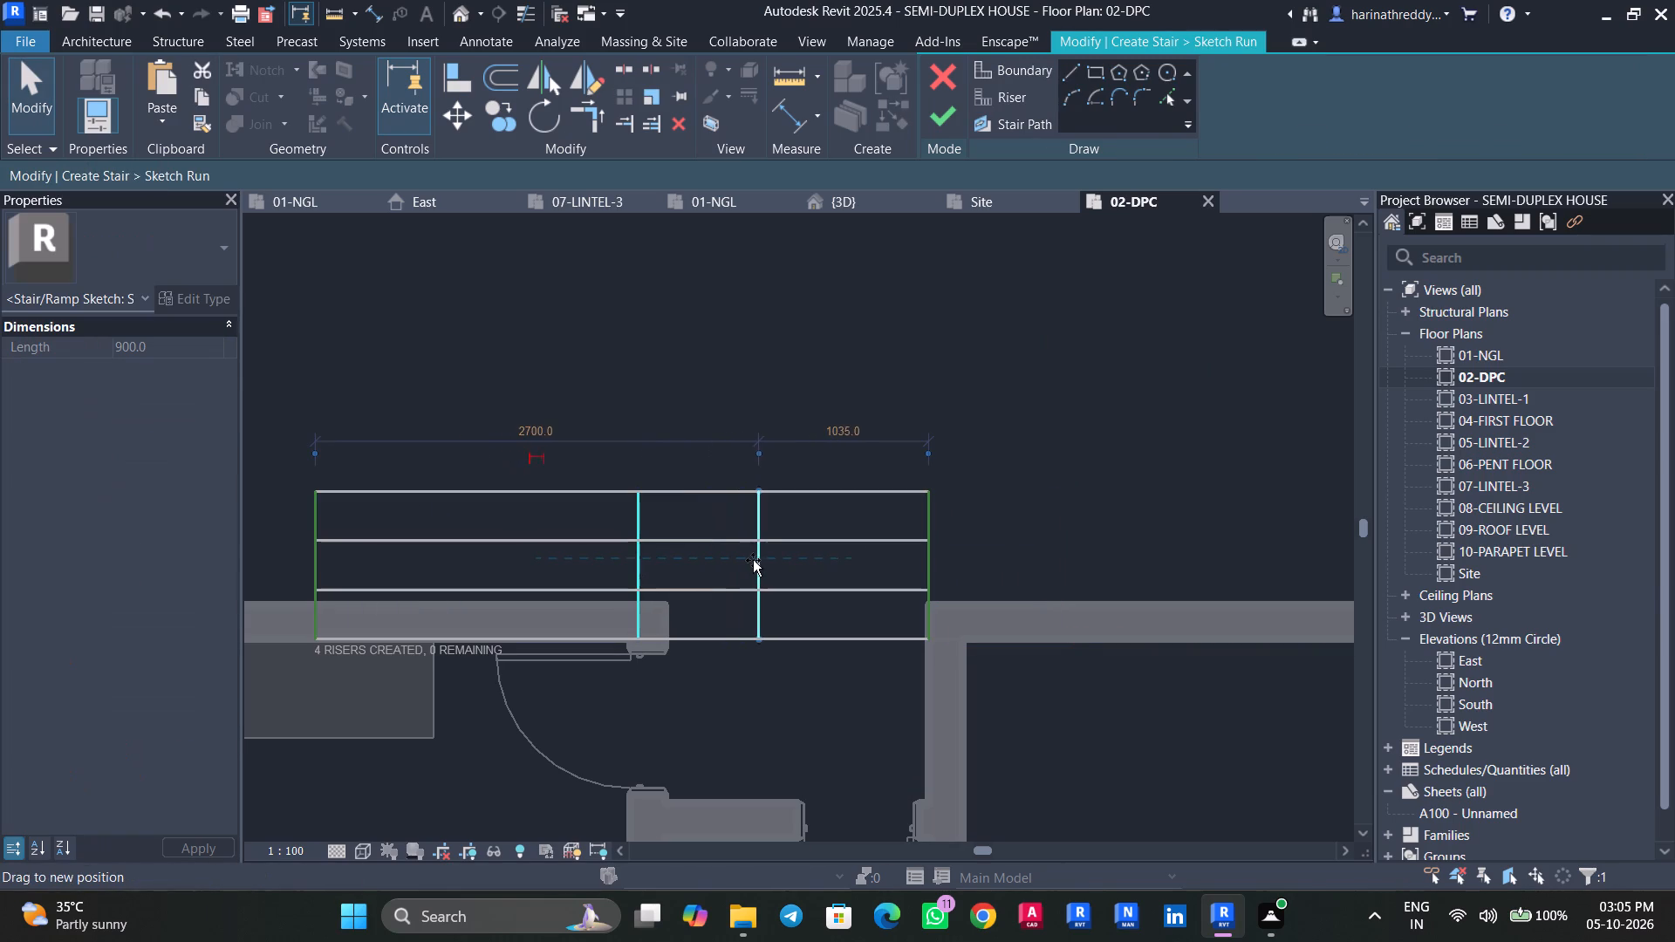
pyautogui.moveTo(753, 560); pyautogui.dragTo(792, 560)
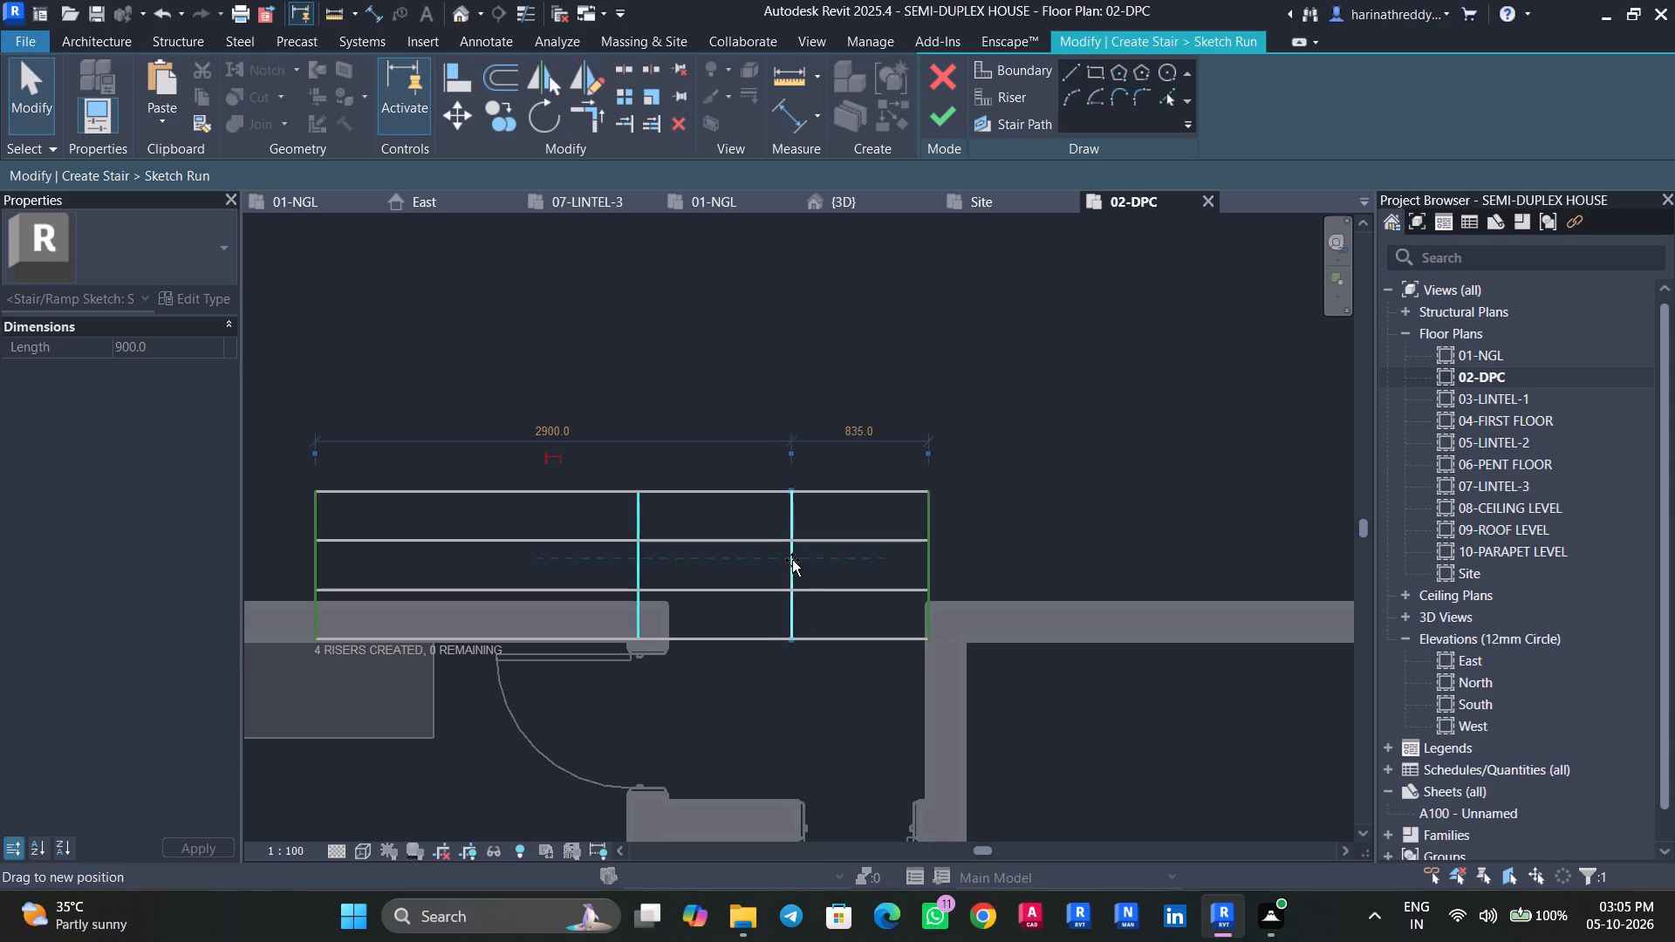
pyautogui.moveTo(792, 560); pyautogui.dragTo(795, 560)
# Move the rear run's opening-side boundary in line with the adjoining wall face, about 805 mm from the stair path.
pyautogui.click(928, 555)
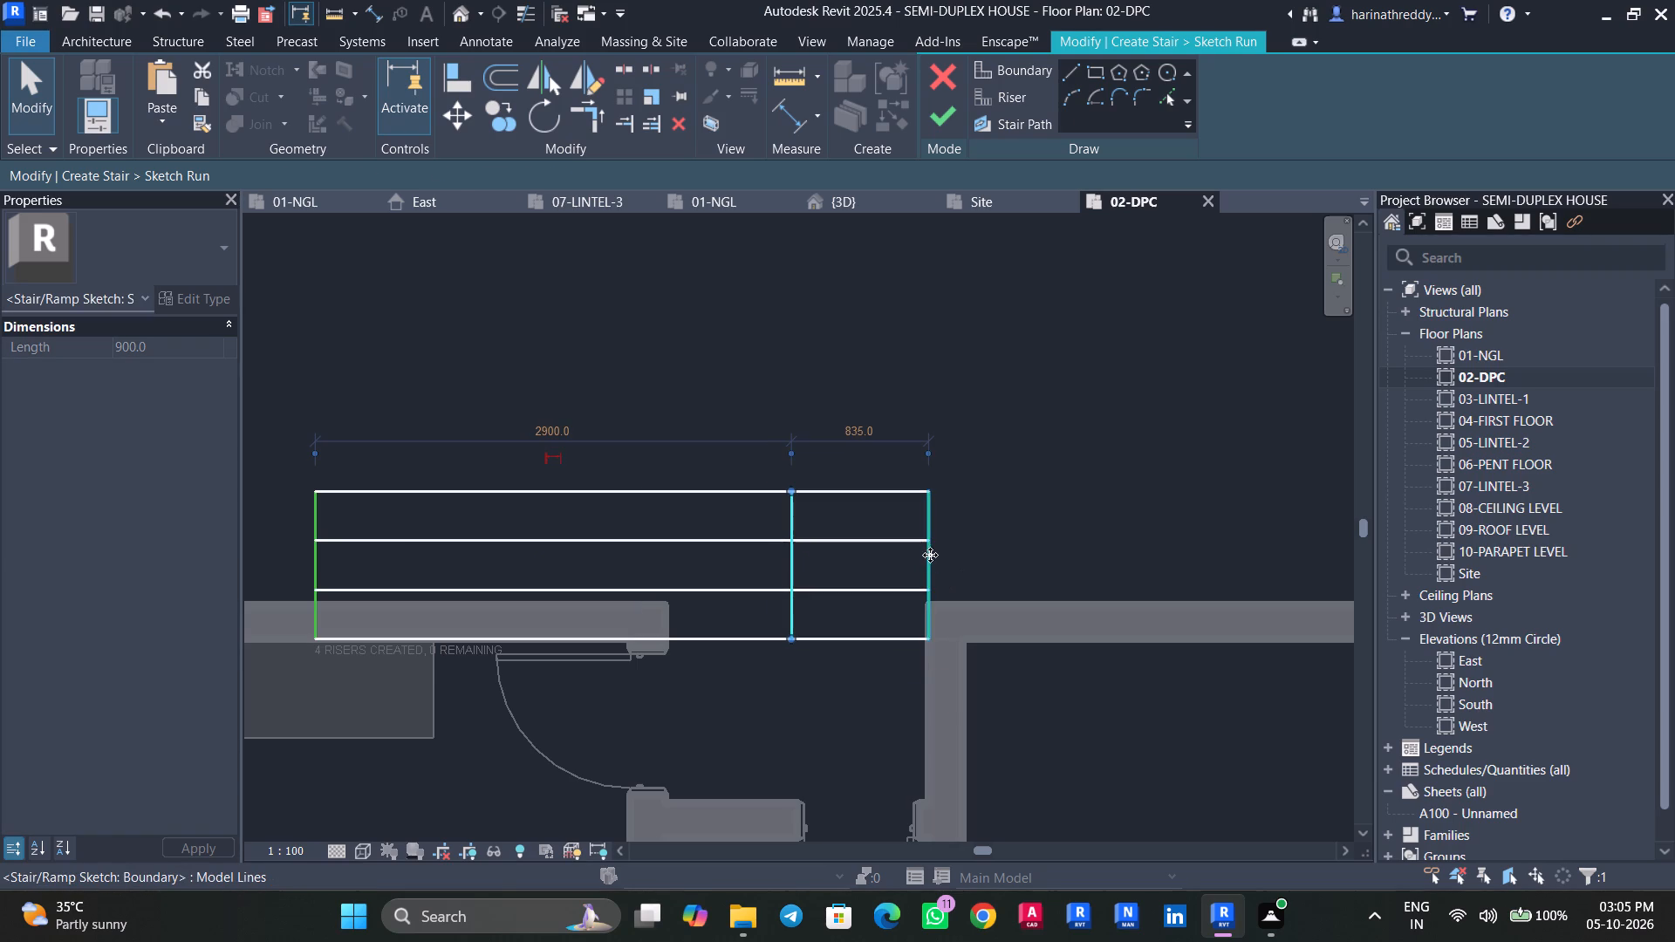
pyautogui.scroll(5, 928, 560)
pyautogui.moveTo(928, 558); pyautogui.dragTo(905, 564)
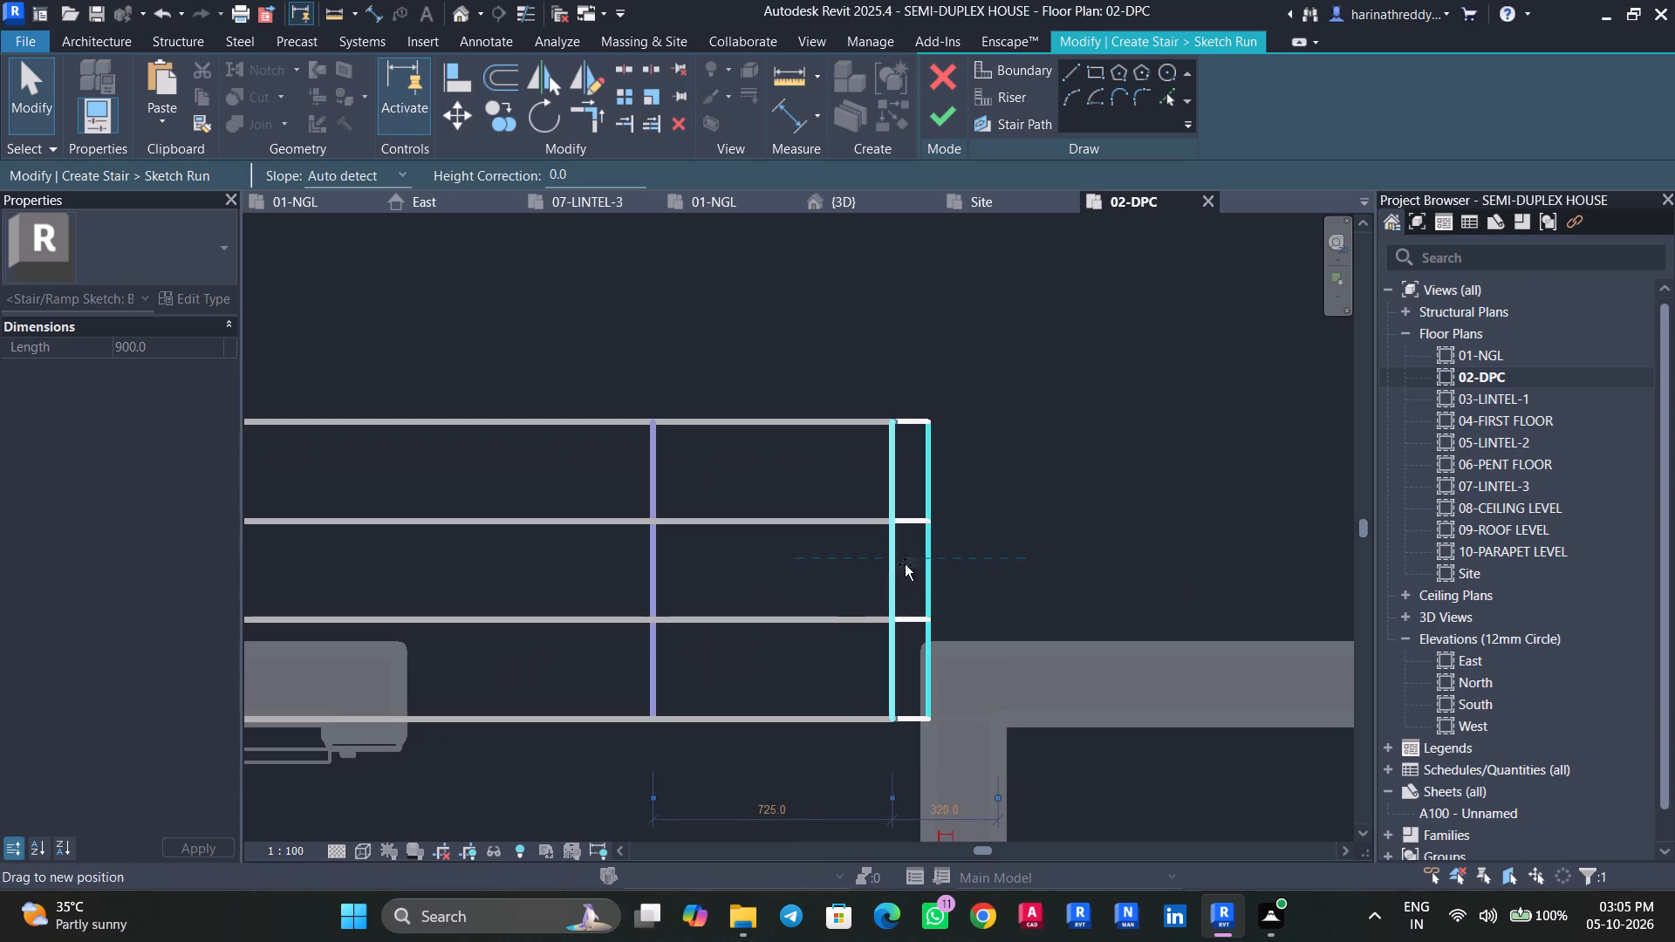
pyautogui.moveTo(905, 564); pyautogui.dragTo(915, 564)
pyautogui.press('Escape')
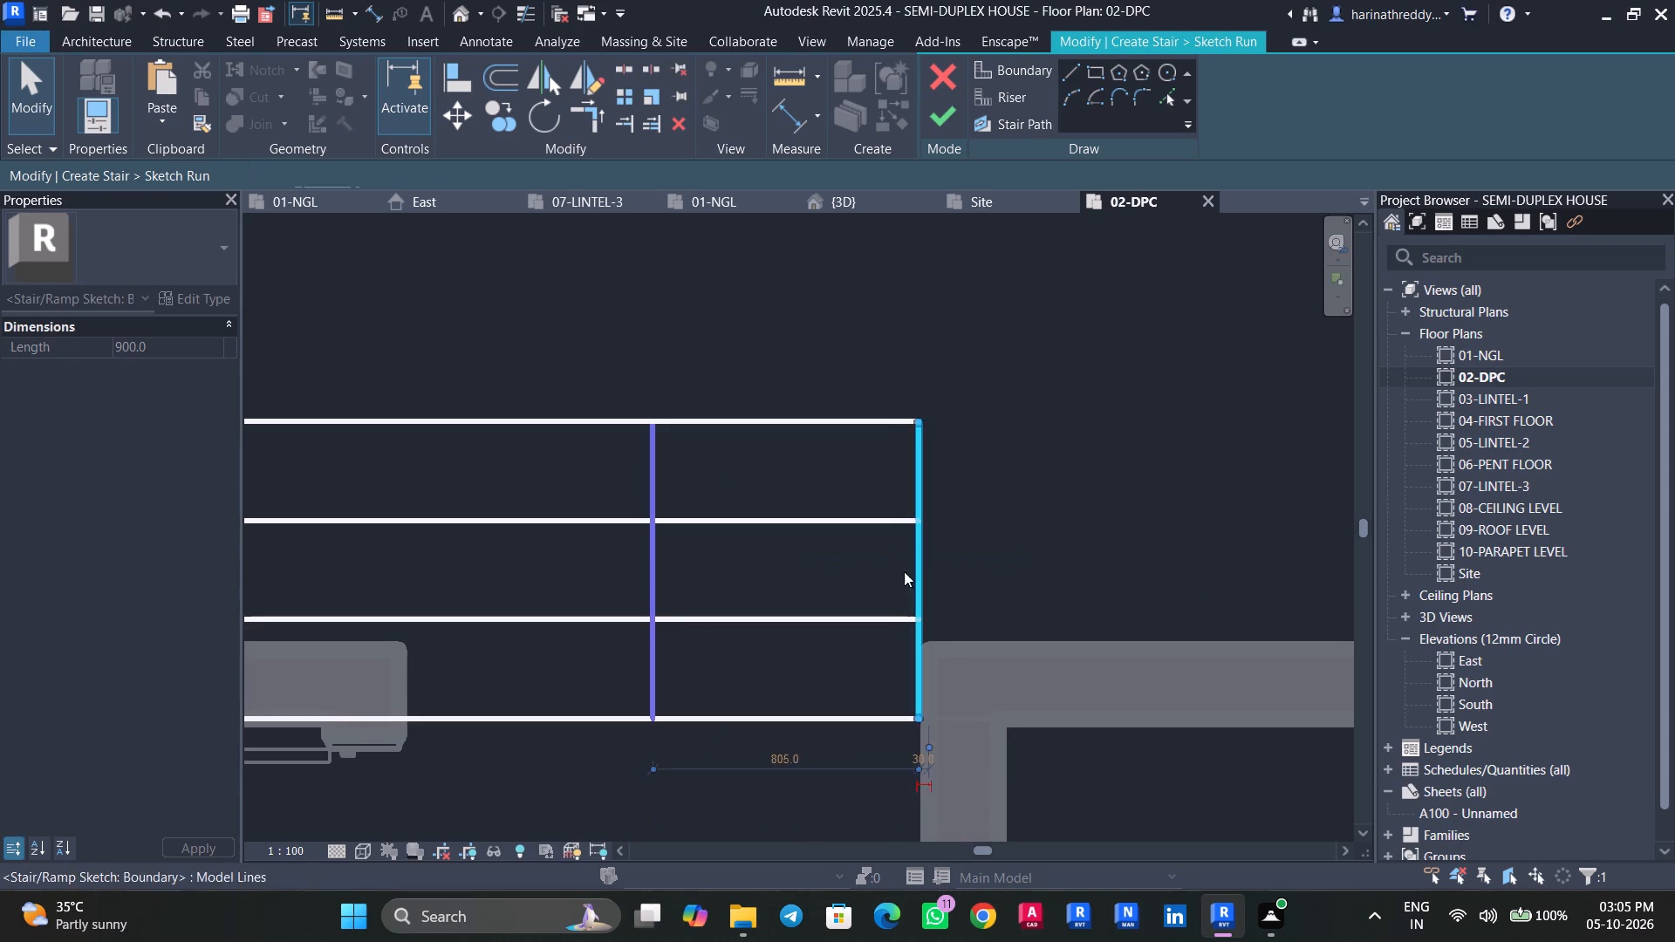
pyautogui.press('Escape')
pyautogui.scroll(-6, 857, 577)
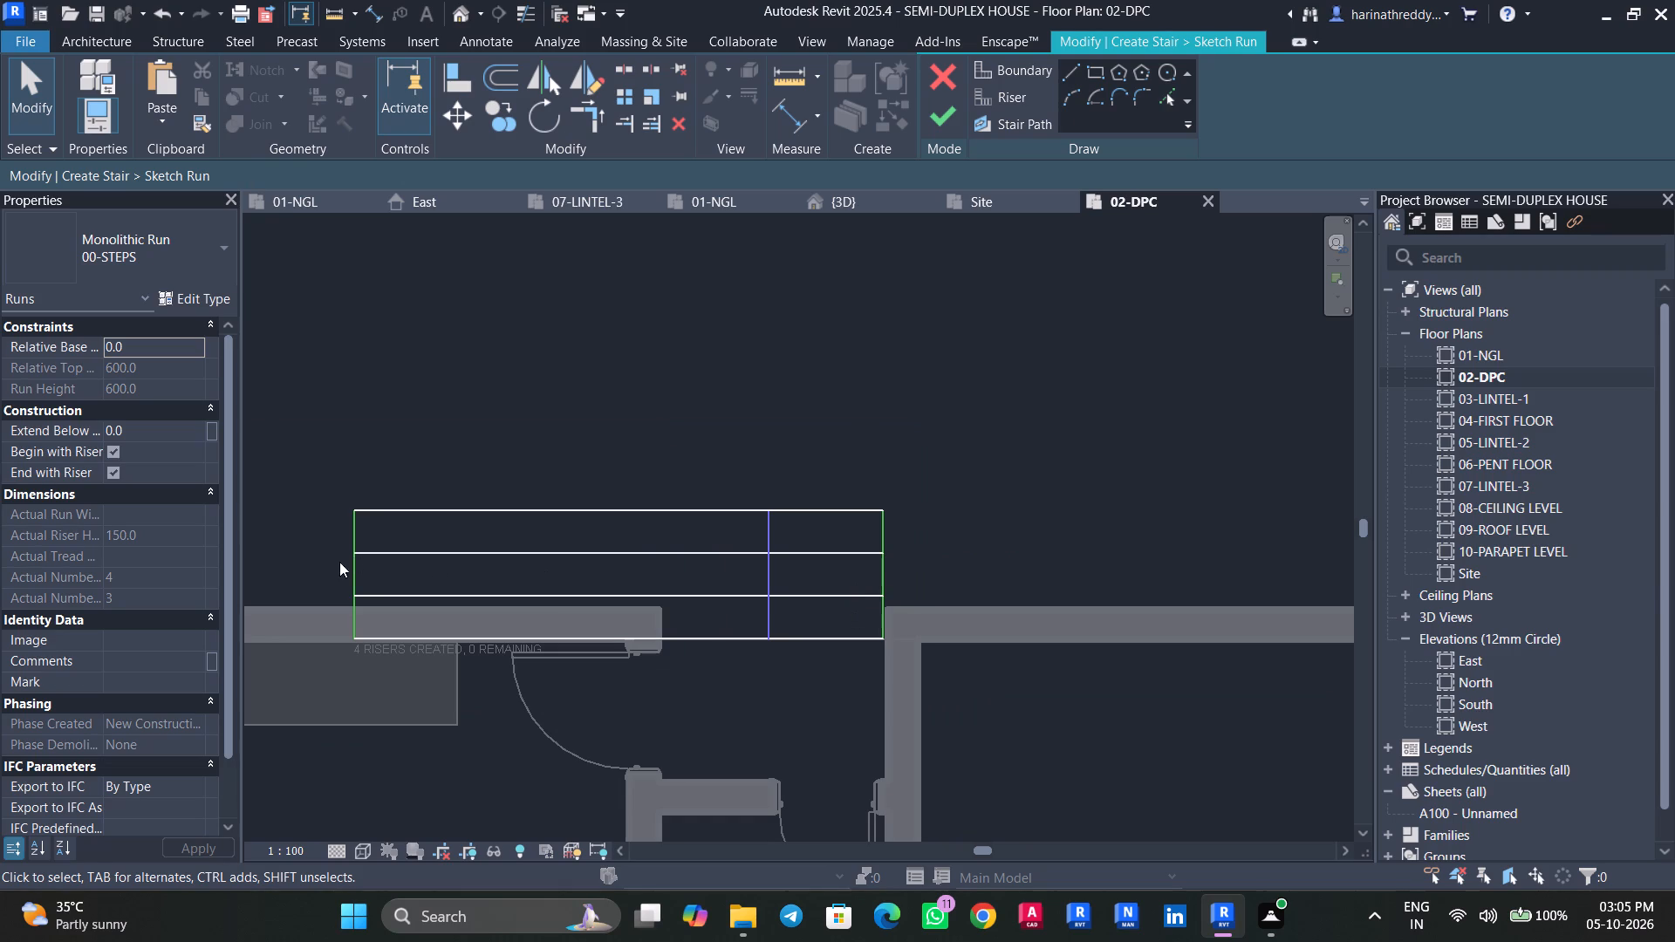
# Move the rear run's far boundary to the door-side wall end of the opening, about 740 mm from the stair path.
pyautogui.click(347, 571)
pyautogui.moveTo(351, 570); pyautogui.dragTo(653, 575)
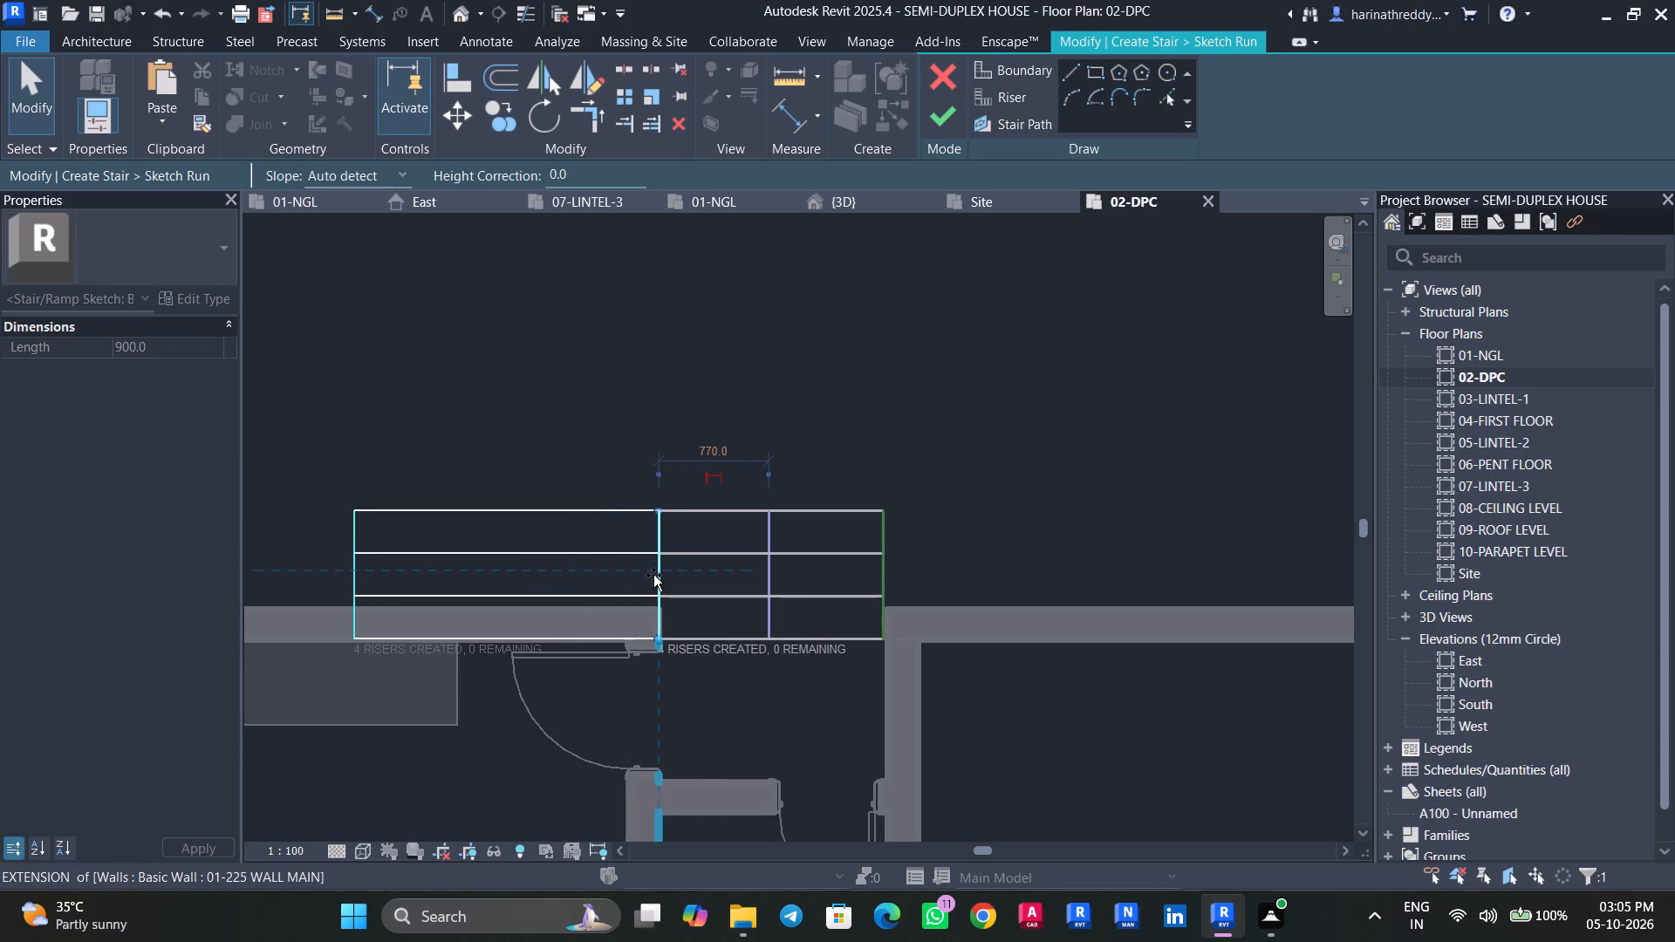
pyautogui.moveTo(653, 575); pyautogui.dragTo(659, 577)
pyautogui.scroll(7, 654, 584)
pyautogui.press('Right')
pyautogui.press('Right')
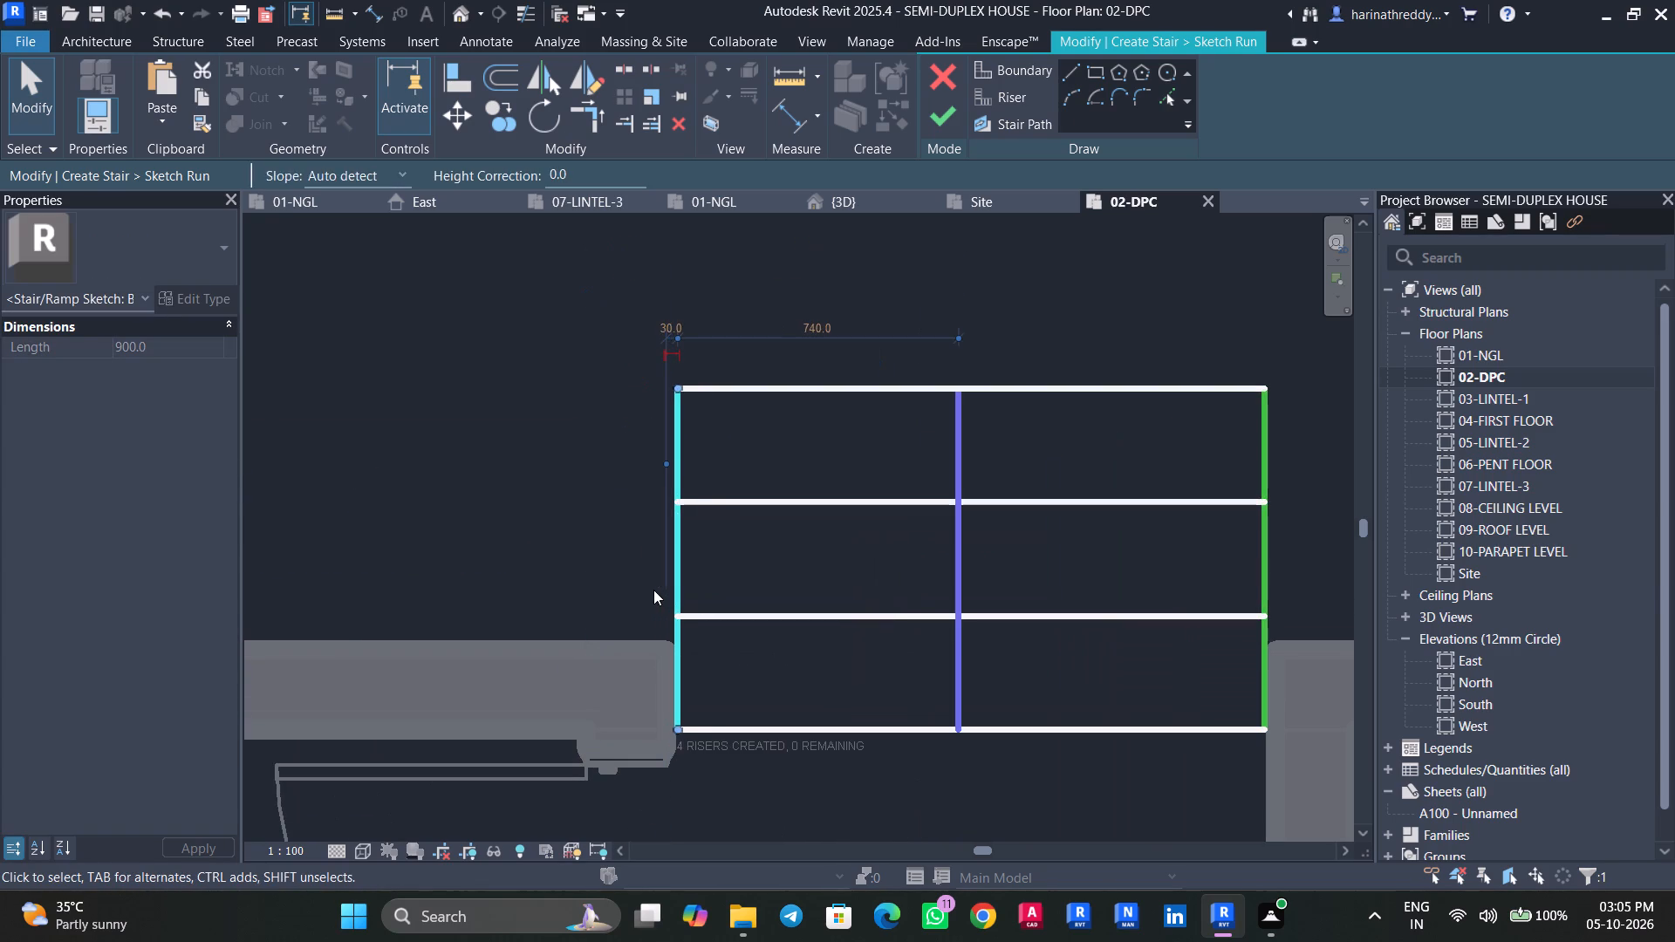
pyautogui.press('Escape')
pyautogui.press('Escape')
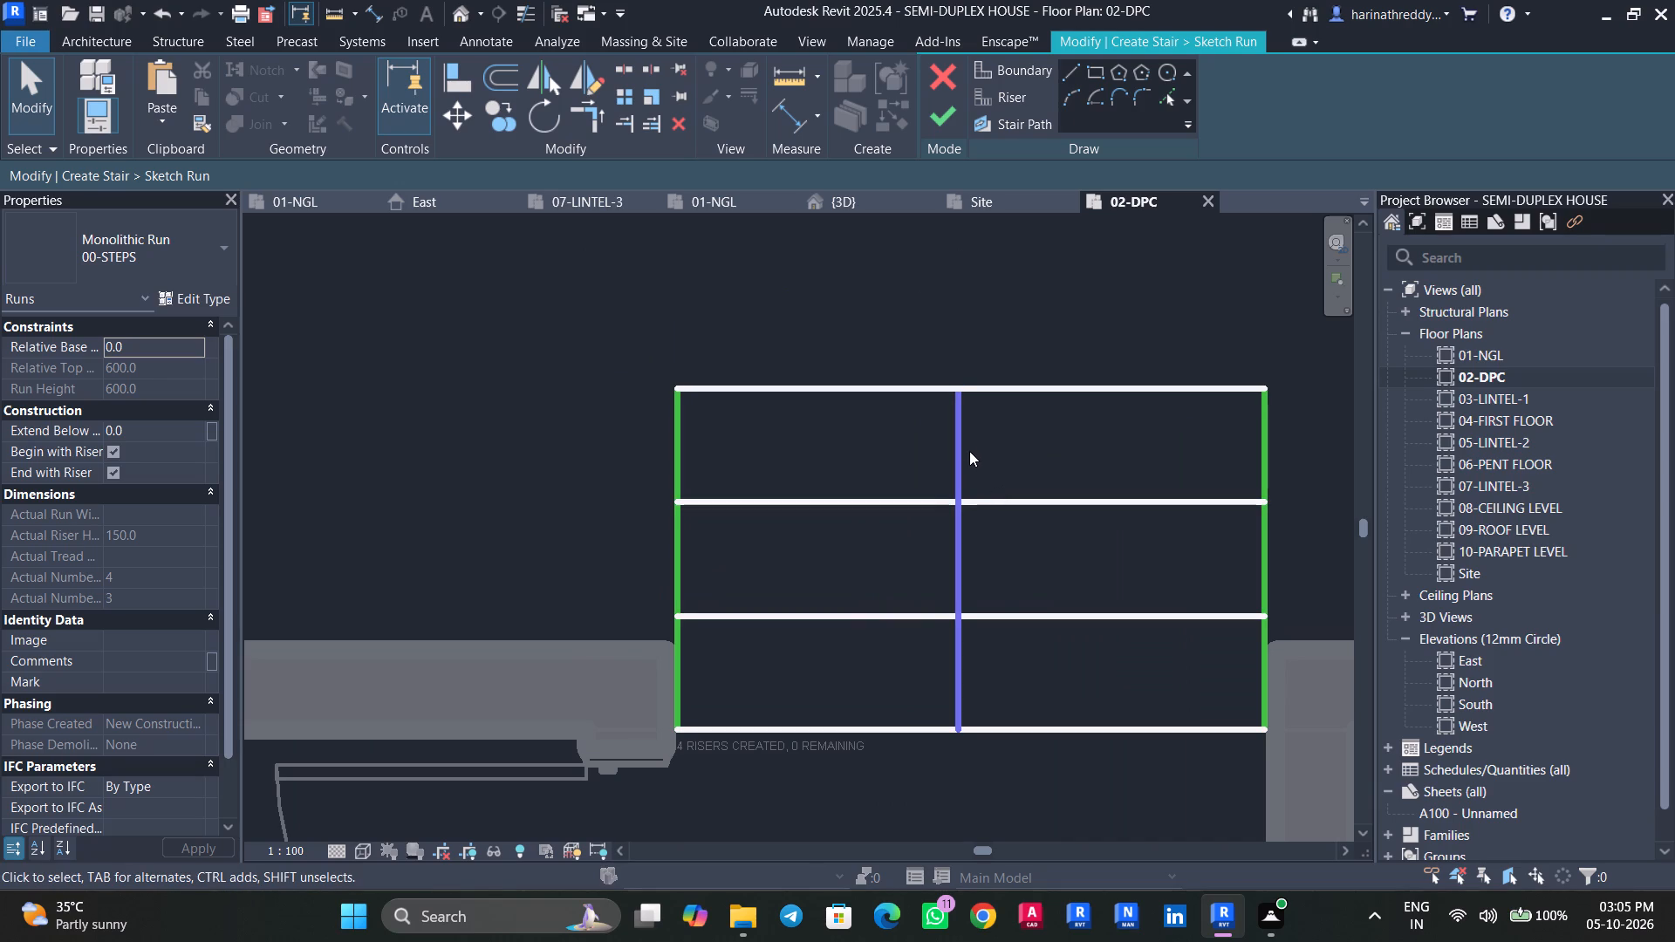
# Finish the rear run's sketch and complete the stair edit with the rear steps in view in 3D.
pyautogui.click(951, 126)
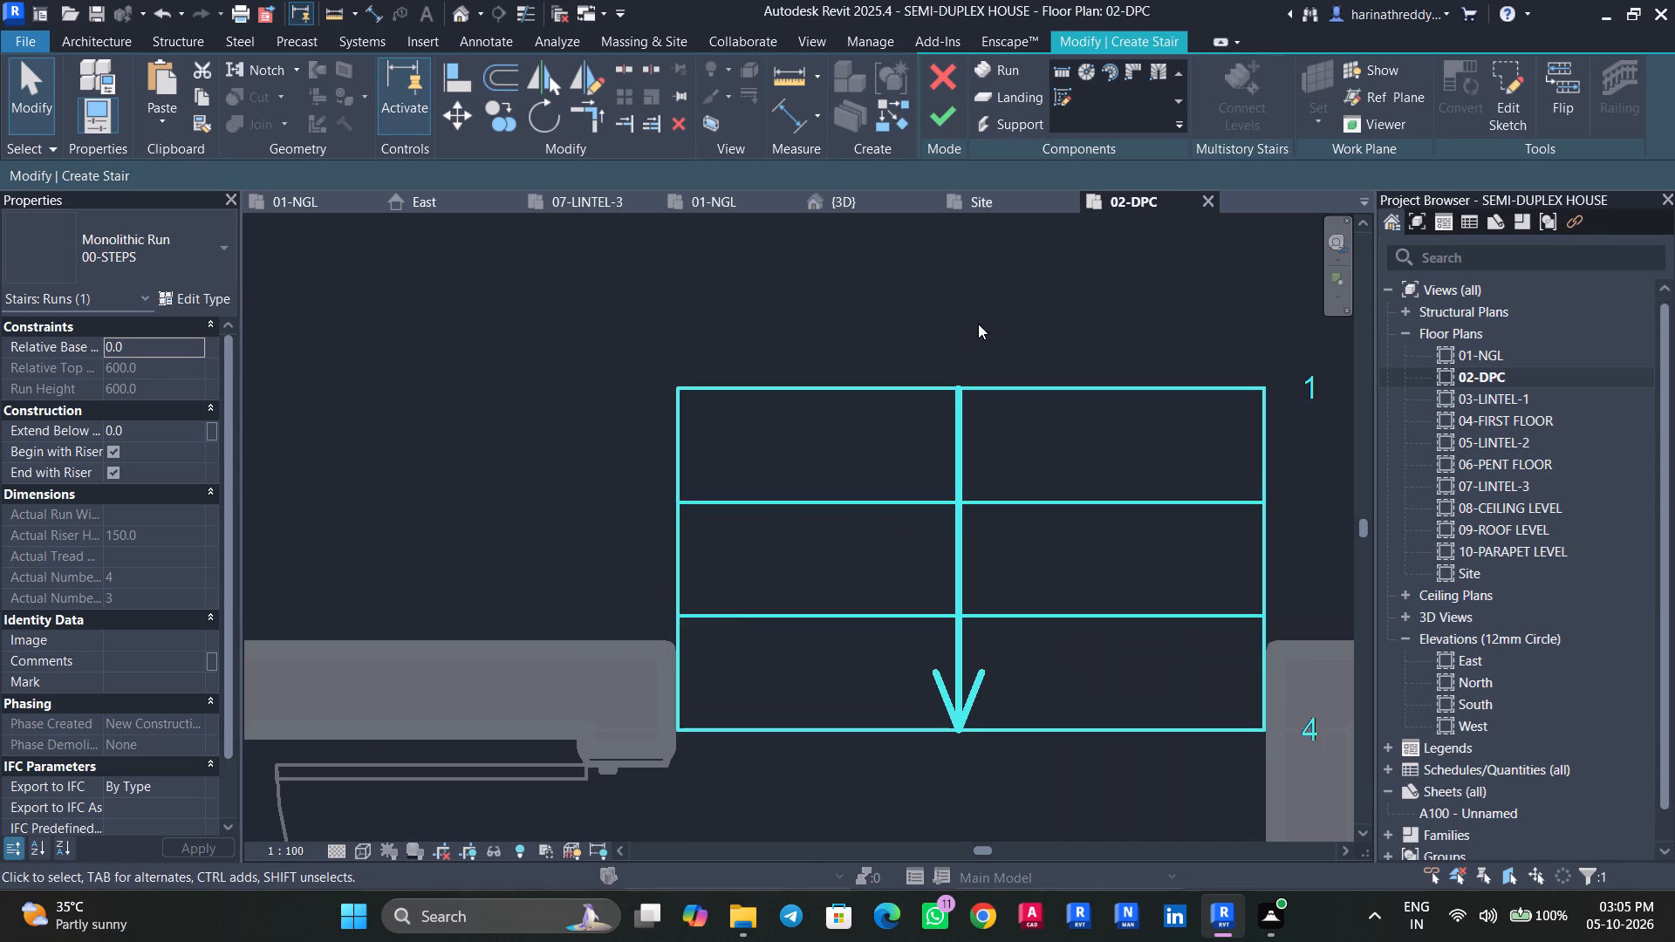
pyautogui.scroll(-7, 978, 317)
pyautogui.click(465, 20)
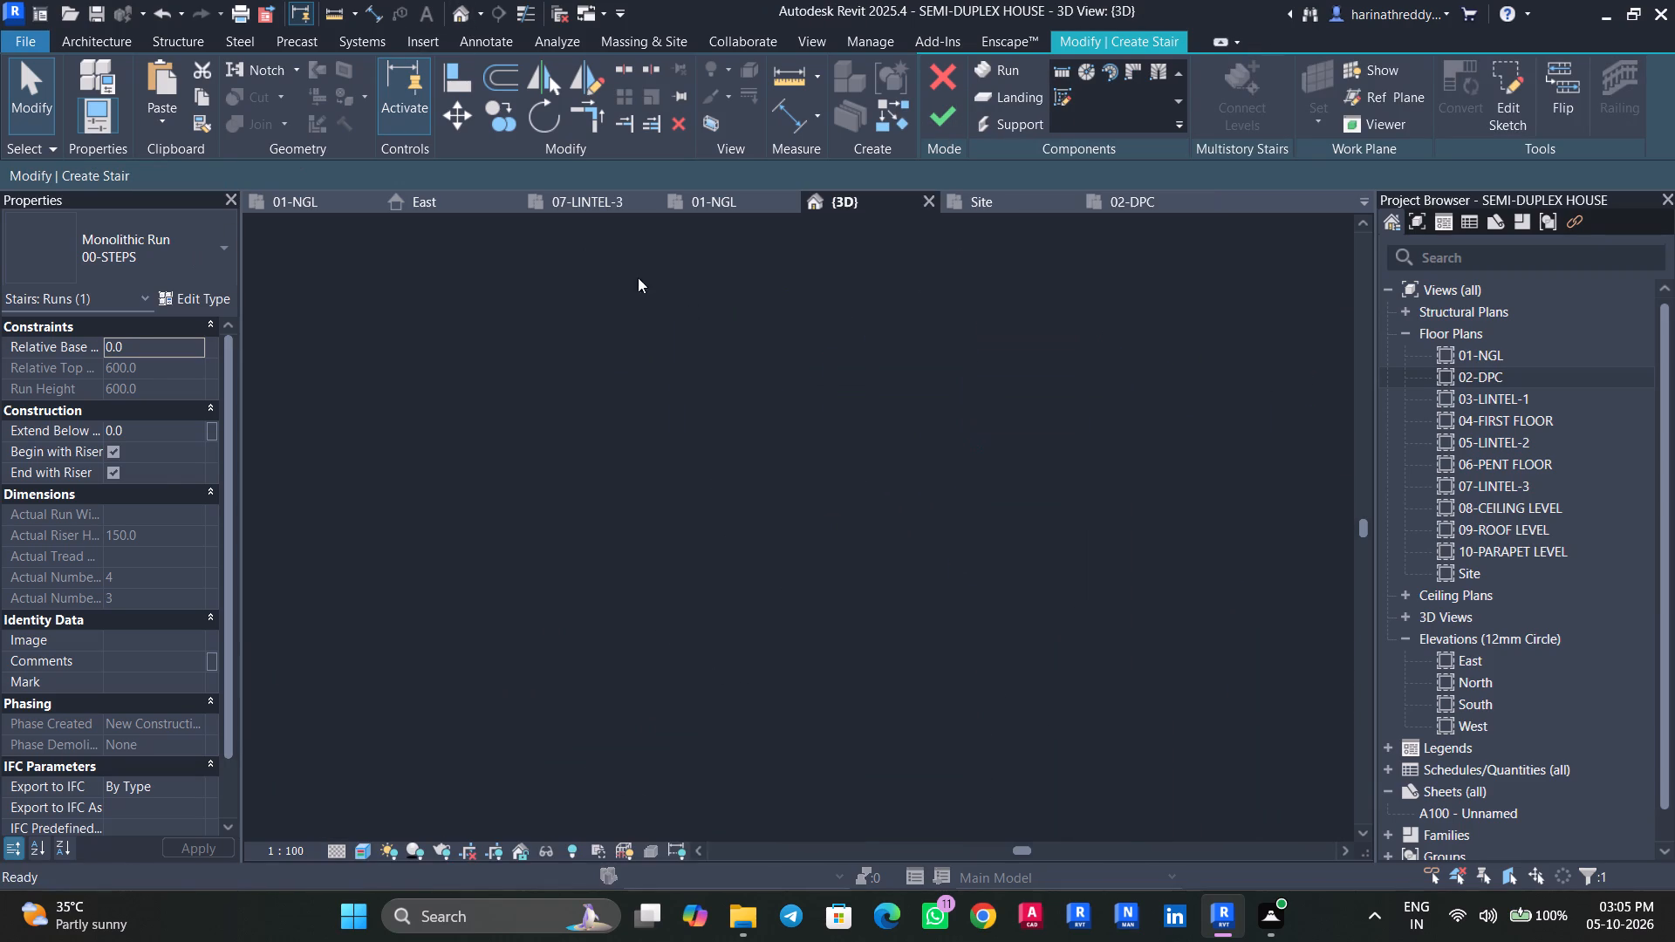
pyautogui.scroll(-5, 758, 738)
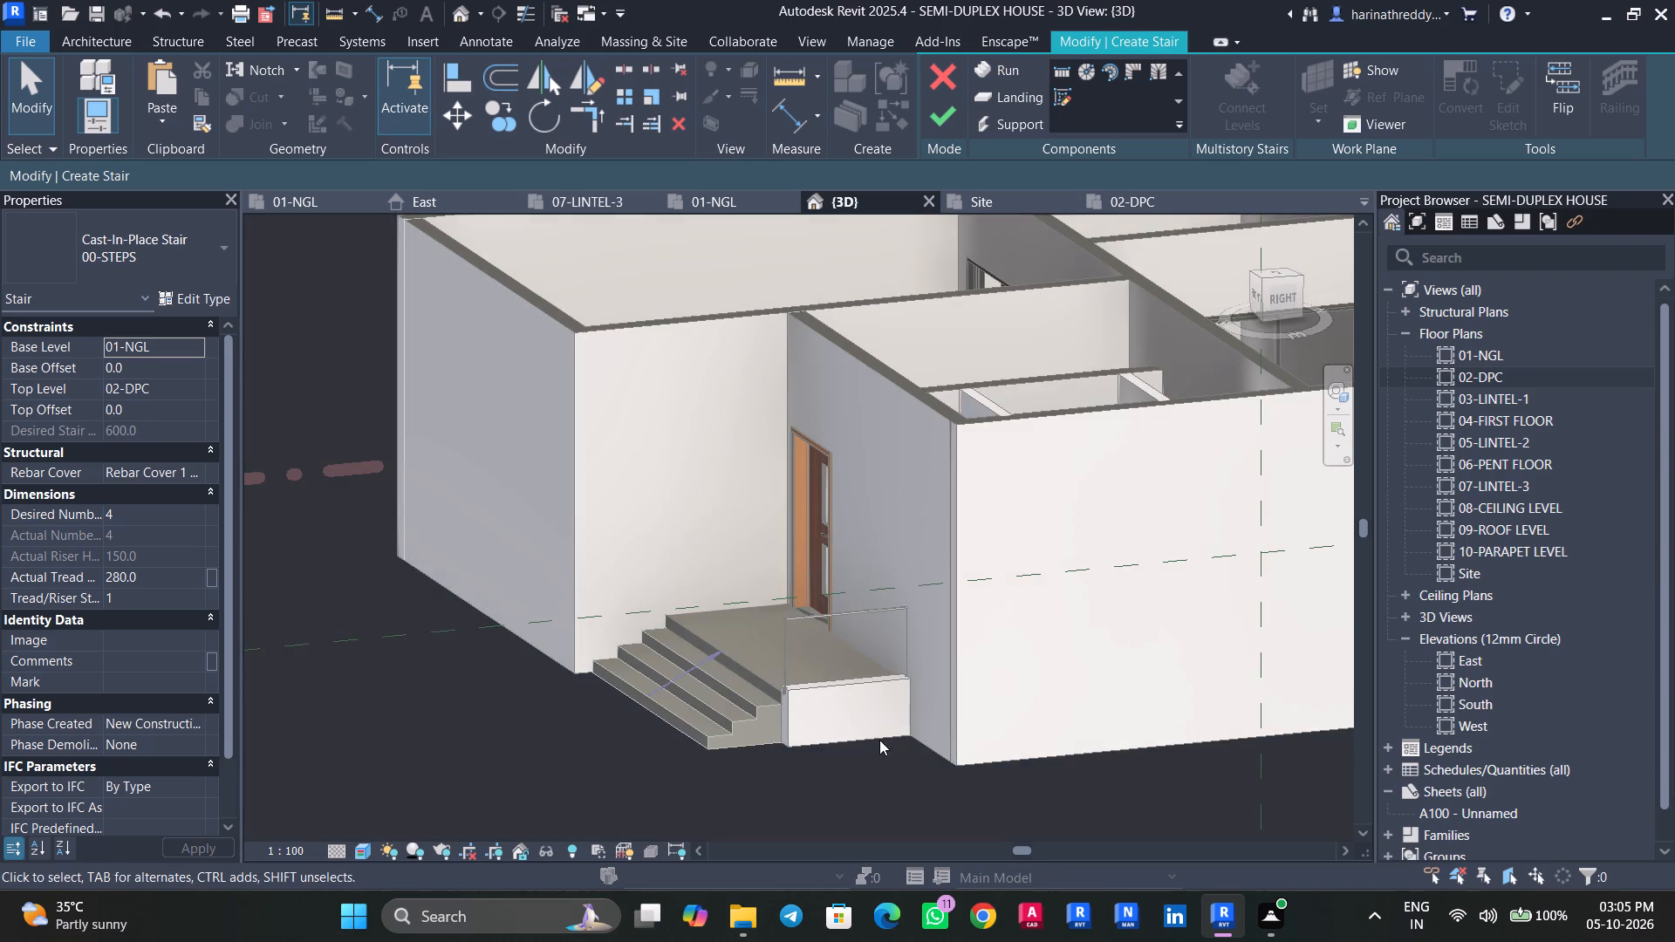
pyautogui.scroll(-8, 886, 748)
pyautogui.keyDown('shift'); pyautogui.moveTo(1014, 796); pyautogui.dragTo(687, 809, button='middle'); pyautogui.keyUp('shift')
pyautogui.scroll(2, 1043, 802)
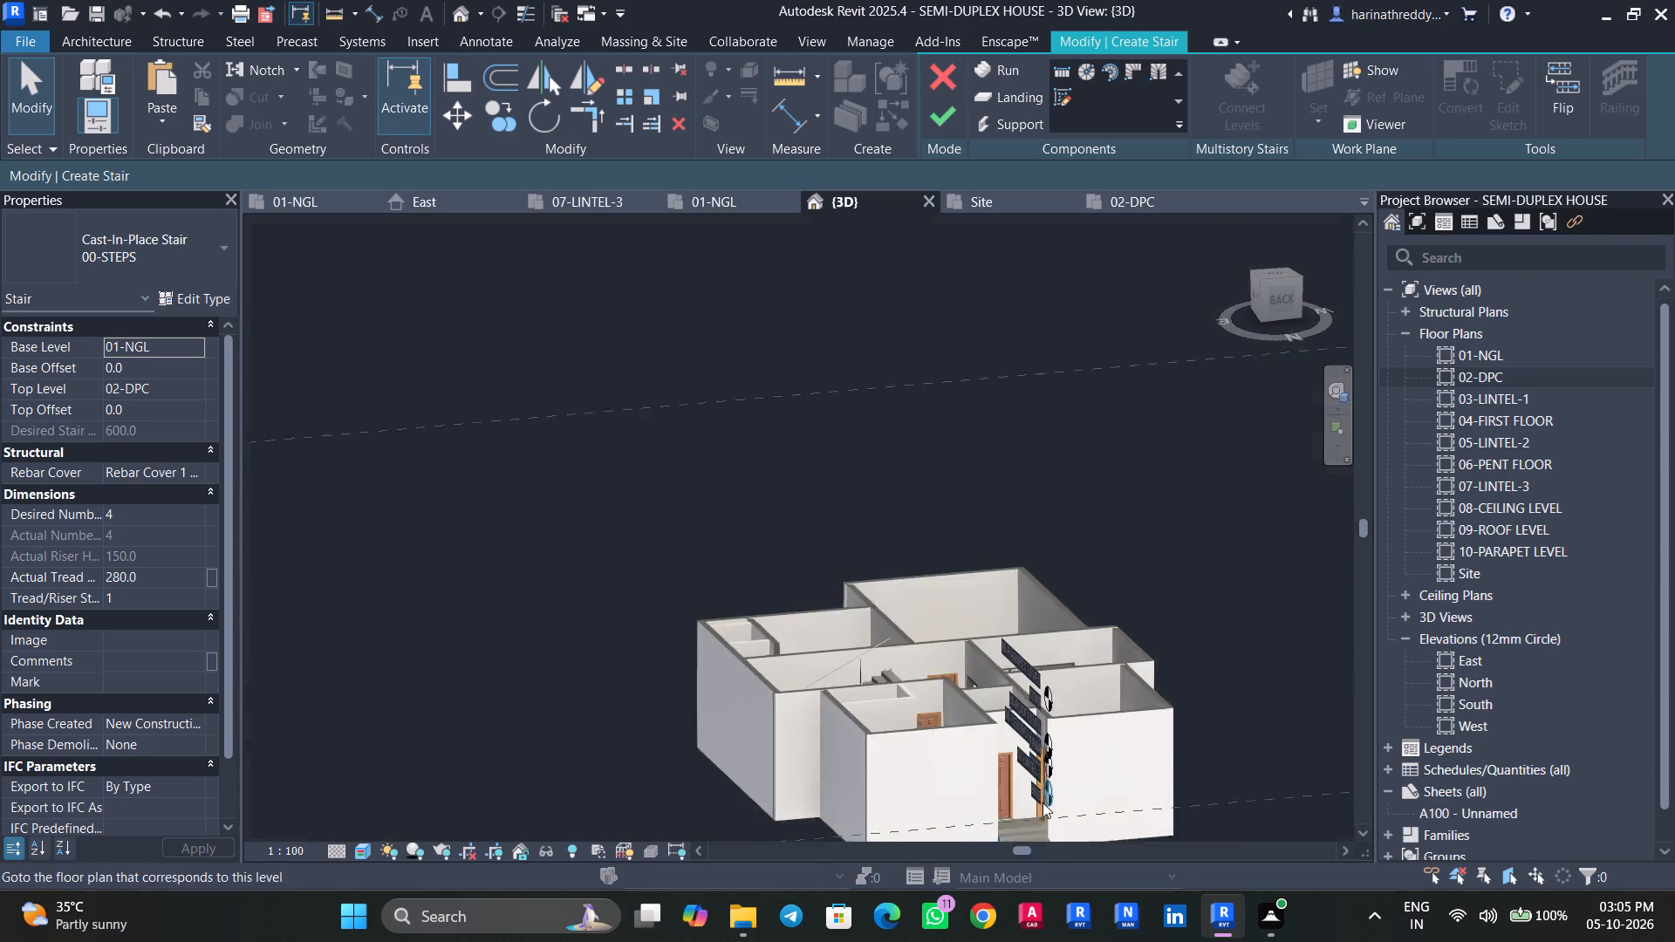
pyautogui.scroll(7, 1043, 802)
pyautogui.moveTo(990, 816); pyautogui.dragTo(976, 548, button='middle')
pyautogui.scroll(6, 956, 679)
pyautogui.click(940, 111)
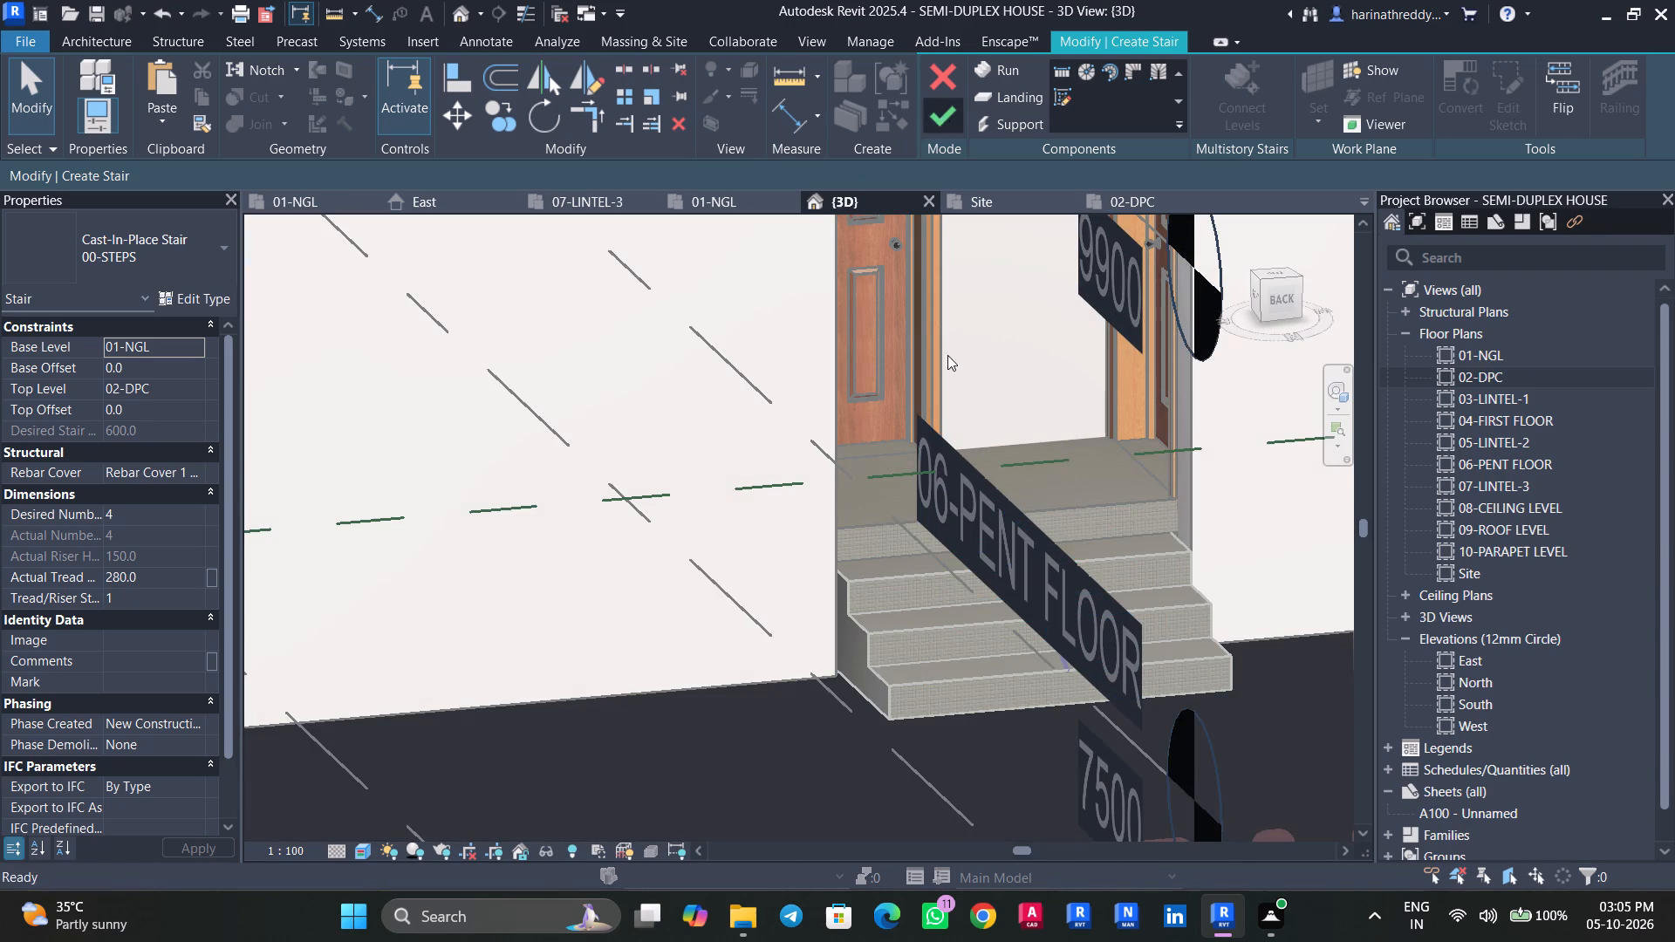
pyautogui.press('Escape')
# Delete the two 01-MINIMALIST RAILING railings on either side of the rear steps.
pyautogui.click(892, 524)
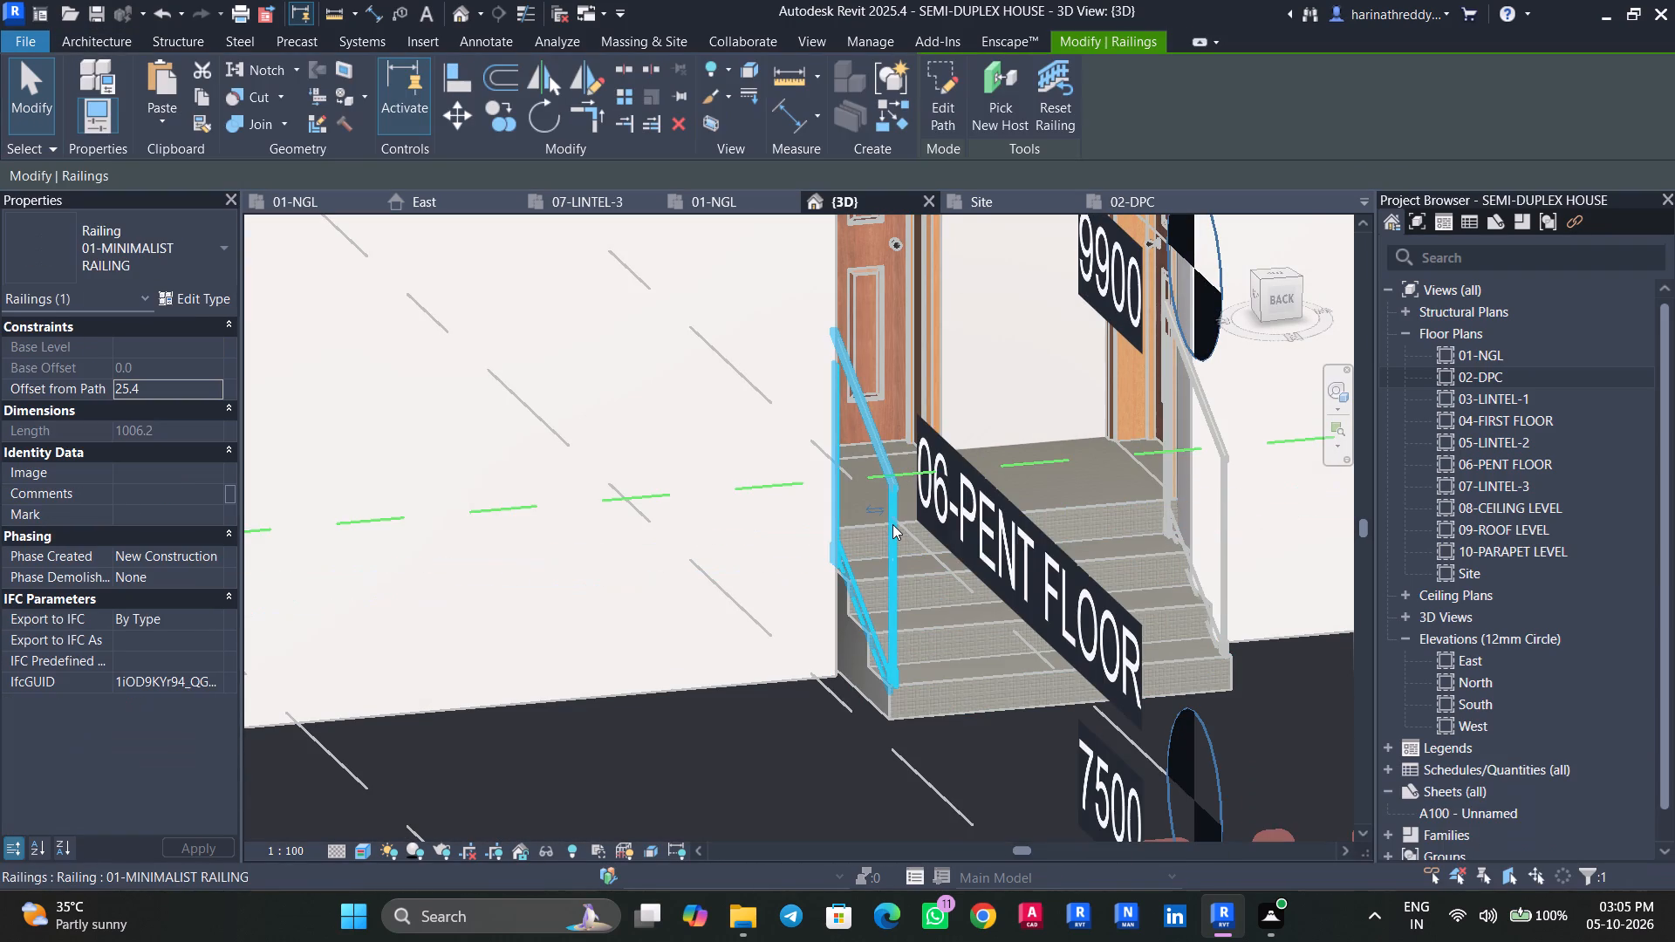
pyautogui.press('Delete')
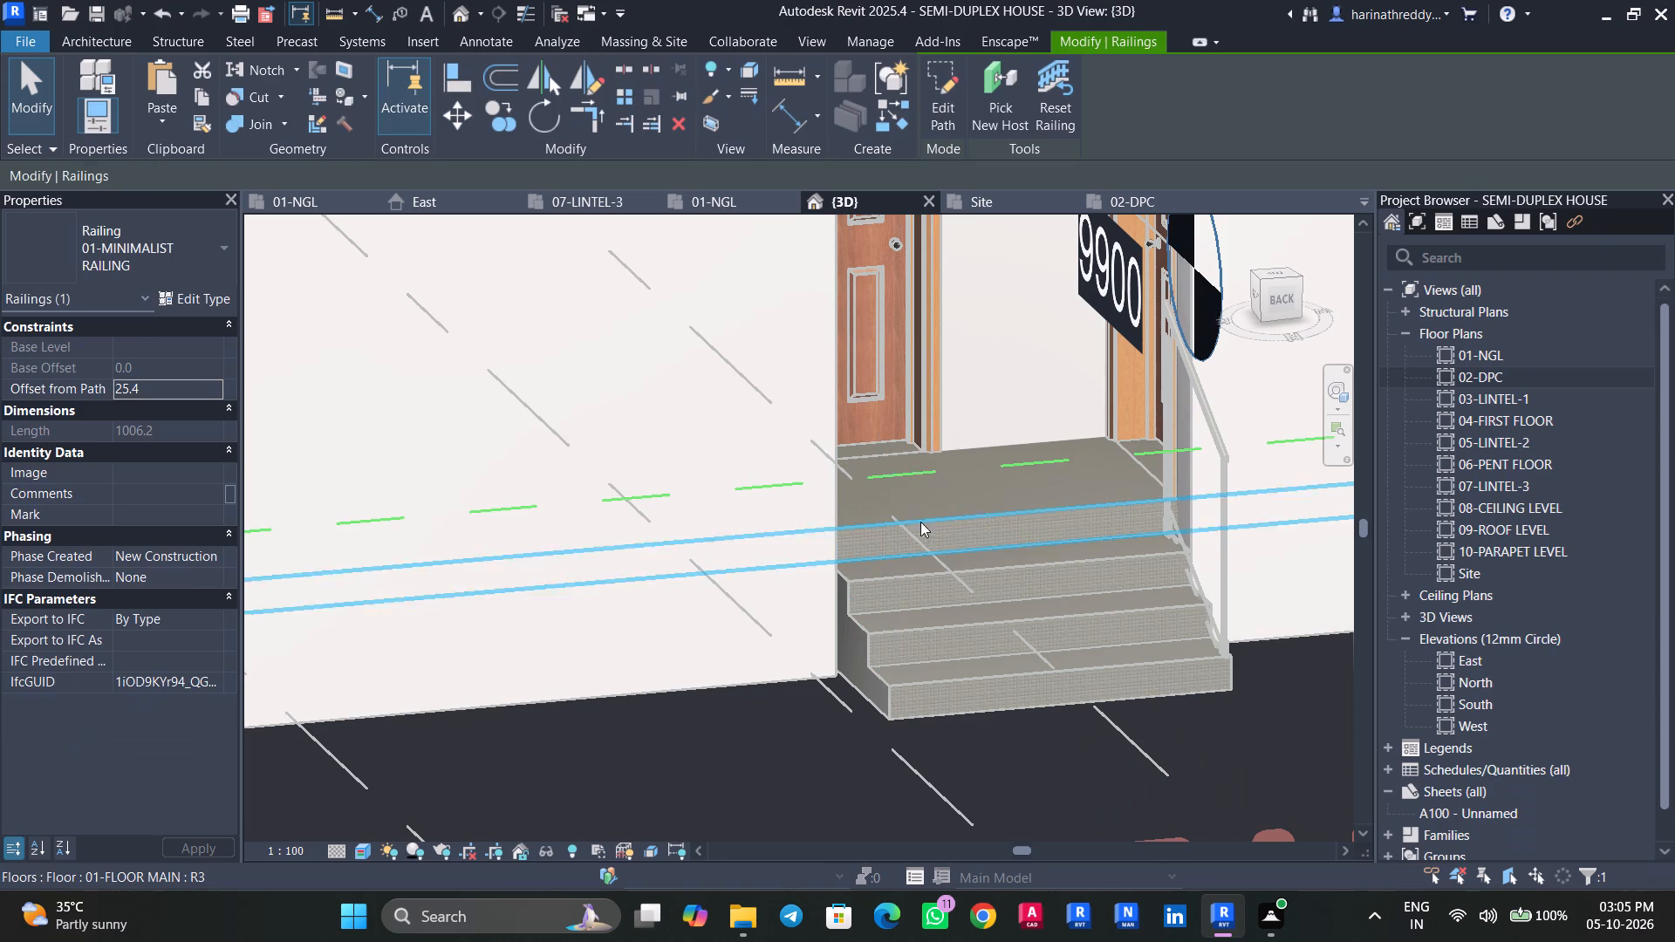
pyautogui.click(1221, 466)
pyautogui.press('Delete')
# Delete the railings on both sides of the front entrance steps and the one on the porch's low side wall.
pyautogui.scroll(-9, 859, 528)
pyautogui.keyDown('shift'); pyautogui.moveTo(709, 672); pyautogui.dragTo(1084, 682, button='middle'); pyautogui.keyUp('shift')
pyautogui.scroll(-4, 903, 590)
pyautogui.moveTo(870, 607); pyautogui.dragTo(869, 663, button='middle')
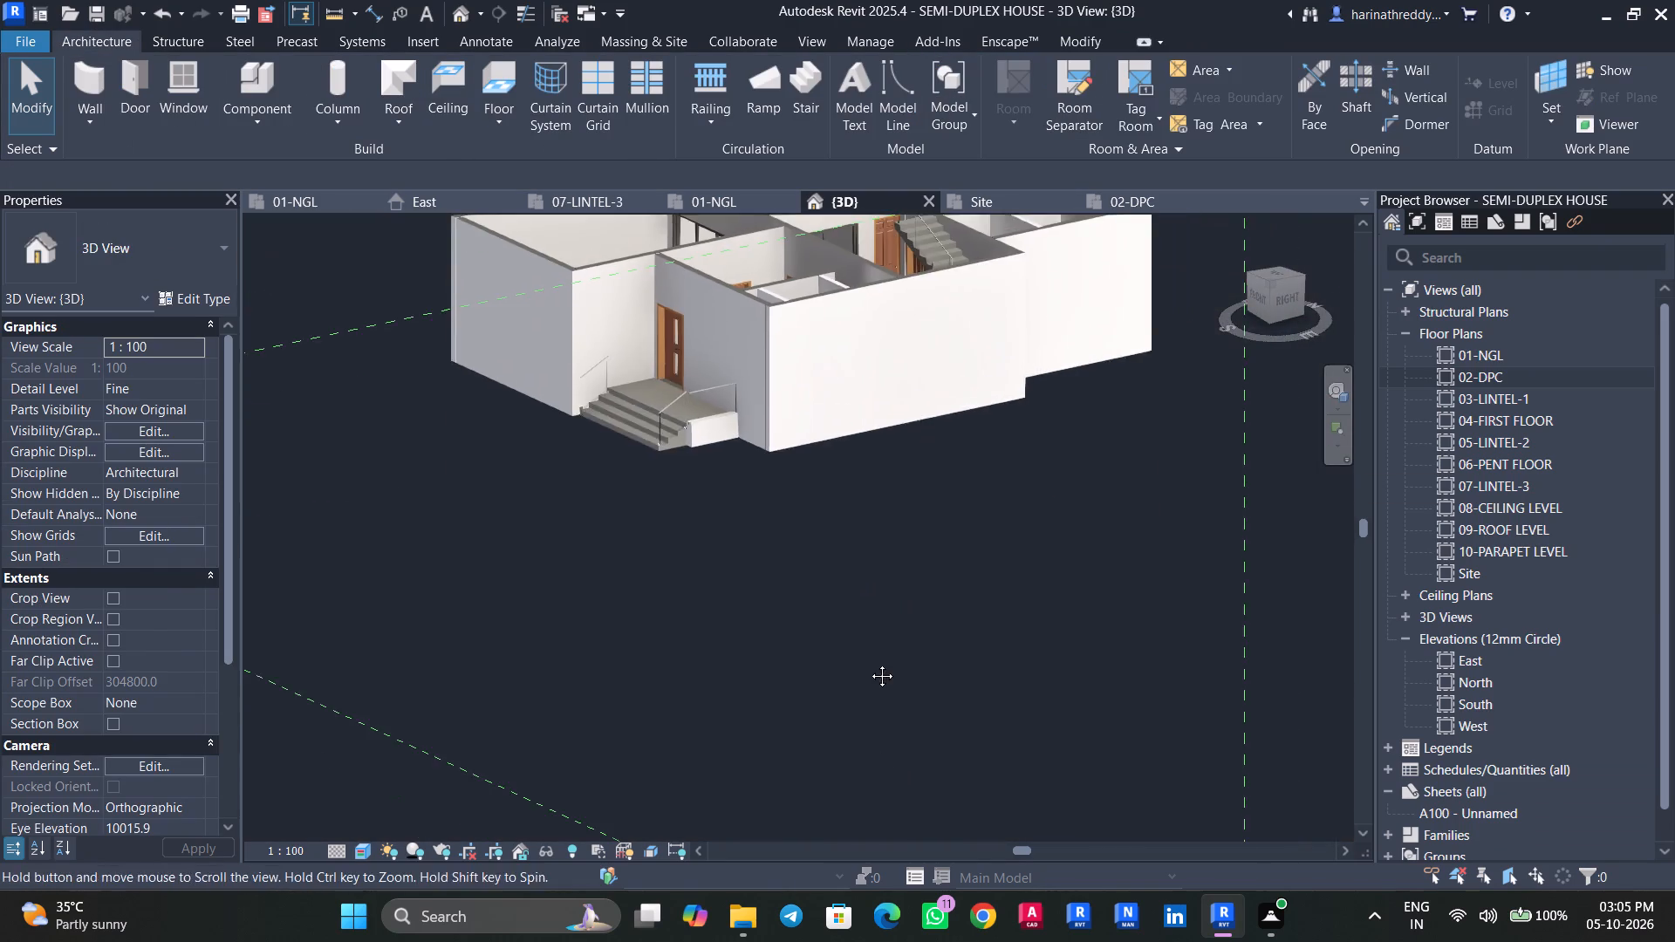
pyautogui.moveTo(869, 663); pyautogui.dragTo(872, 747, button='middle')
pyautogui.scroll(-1, 872, 747)
pyautogui.scroll(5, 587, 570)
pyautogui.click(653, 544)
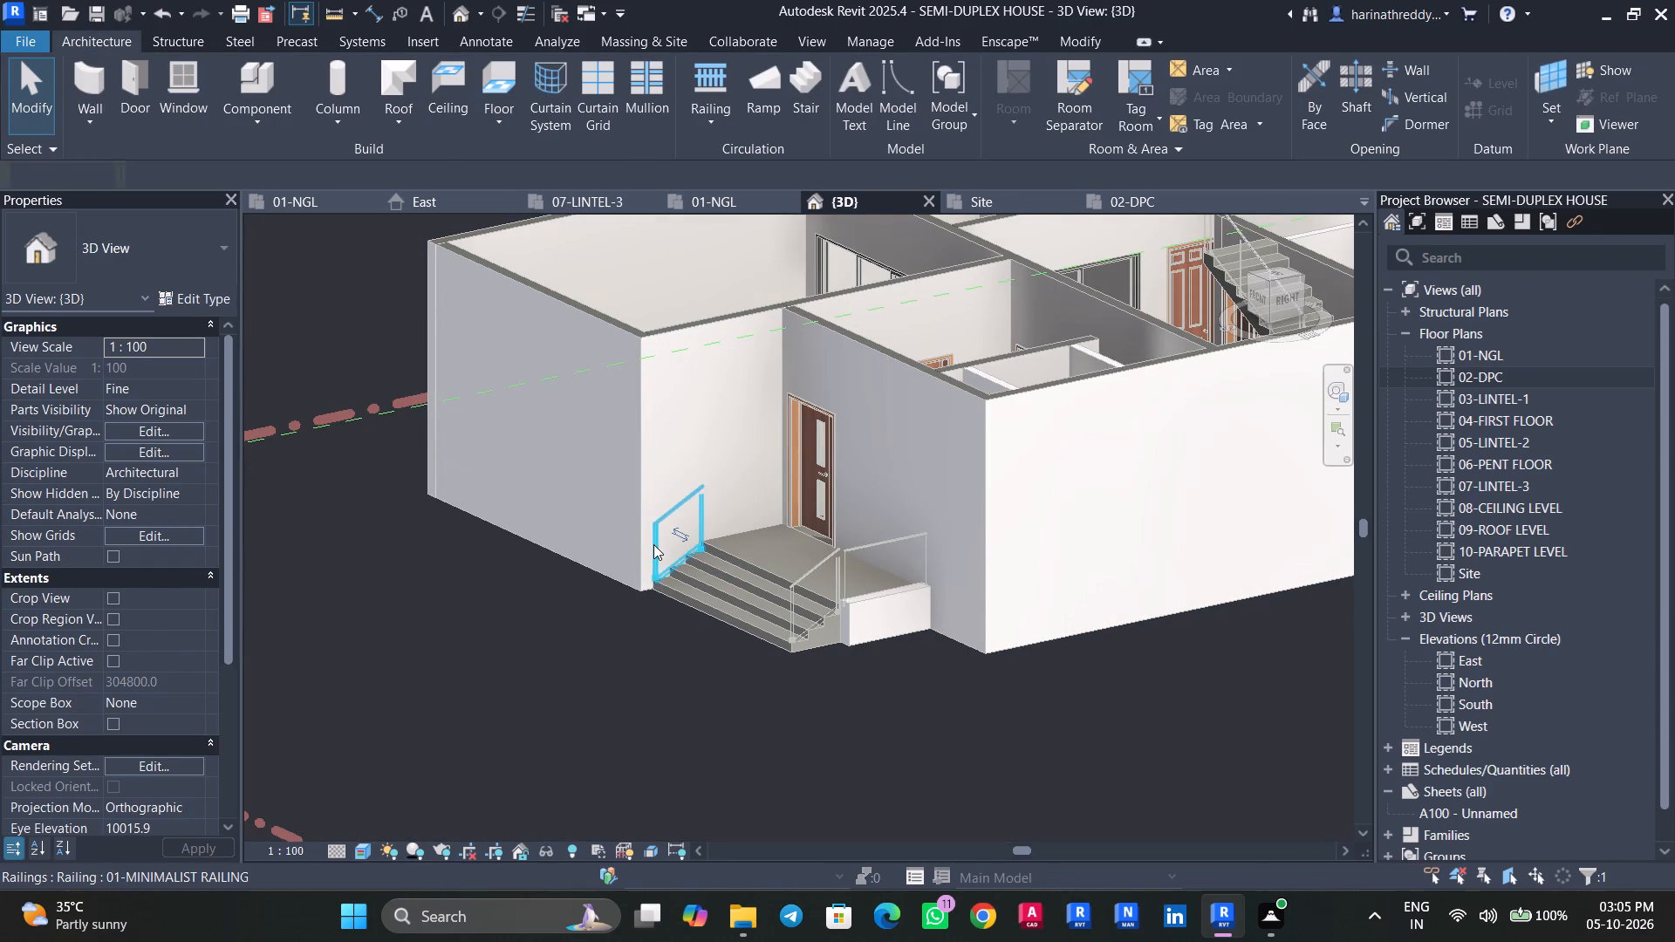
pyautogui.press('Delete')
pyautogui.click(827, 563)
pyautogui.press('Delete')
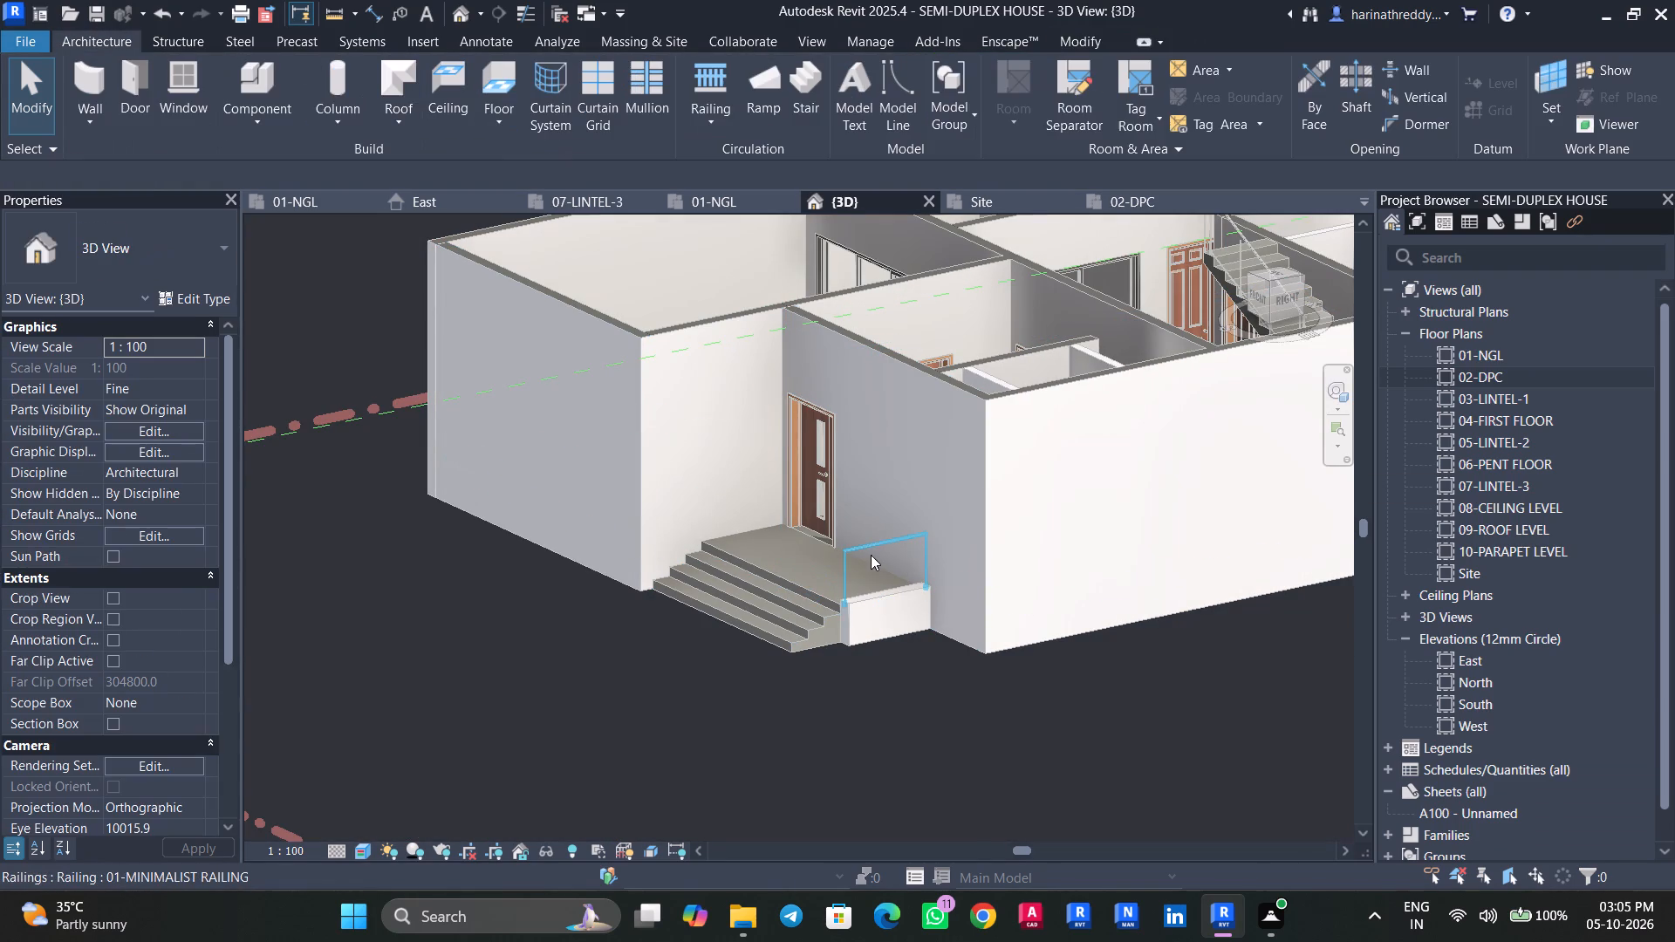
pyautogui.click(871, 555)
pyautogui.press('Delete')
# Examine the front and rear entrance steps in 3D, checking how they meet the floor slab, walls and doors.
pyautogui.click(742, 548)
pyautogui.press('Escape')
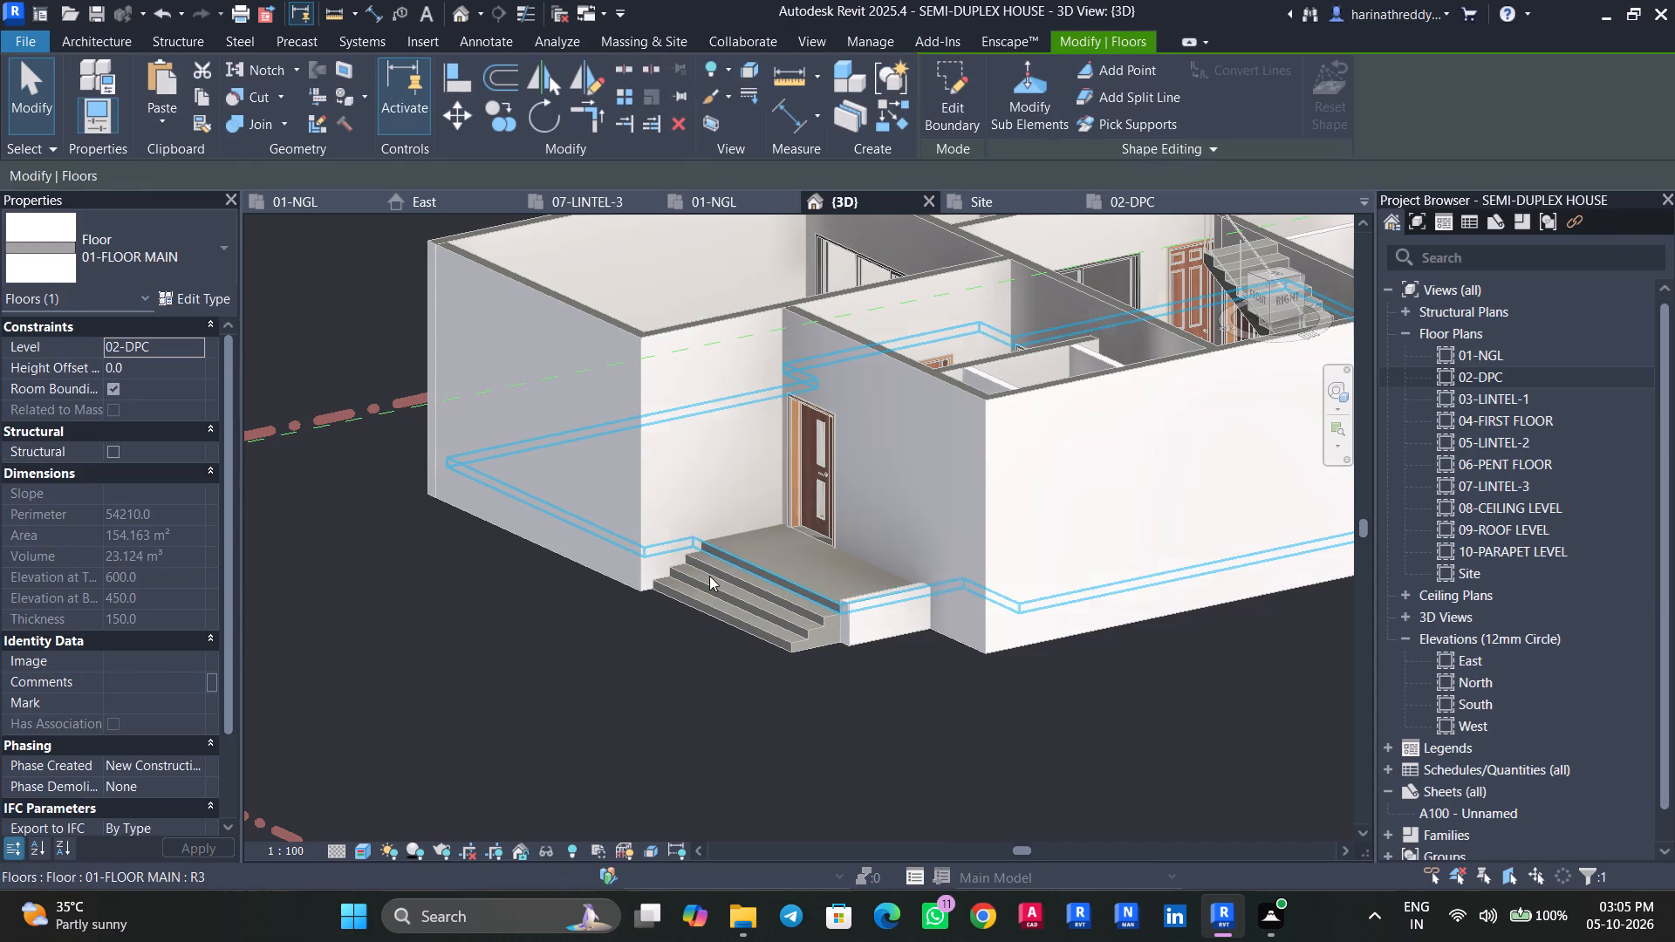
pyautogui.press('Escape')
pyautogui.click(708, 571)
pyautogui.scroll(4, 712, 528)
pyautogui.press('Escape')
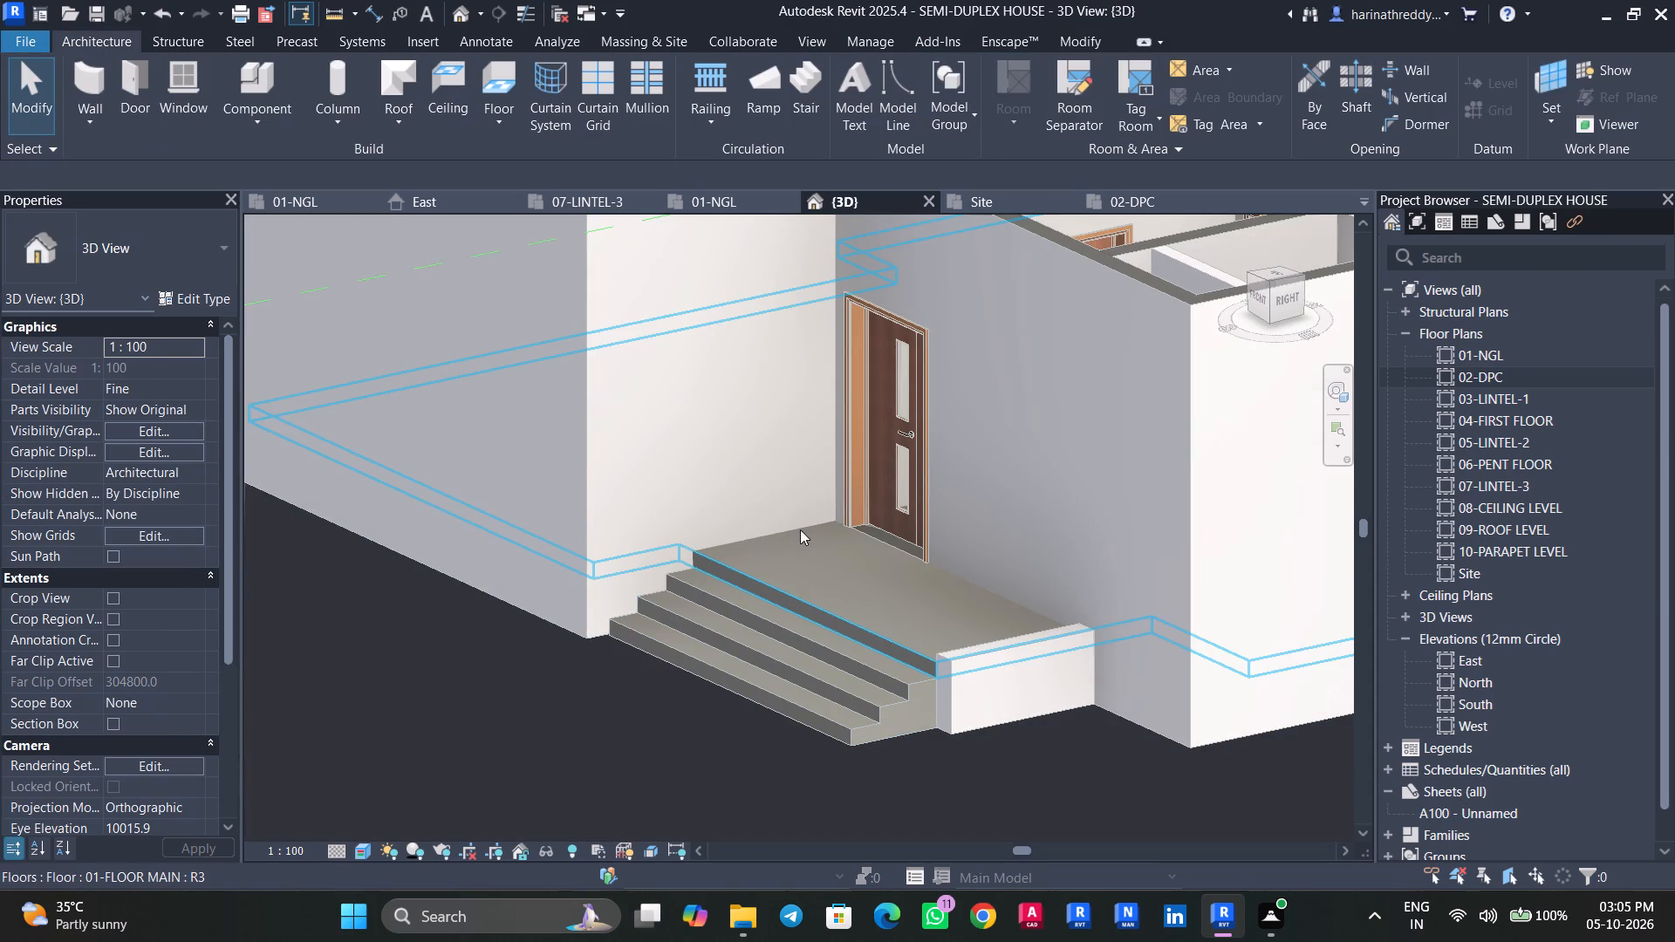
pyautogui.press('Tab')
pyautogui.press('Tab')
pyautogui.press('Tab')
pyautogui.press('Tab')
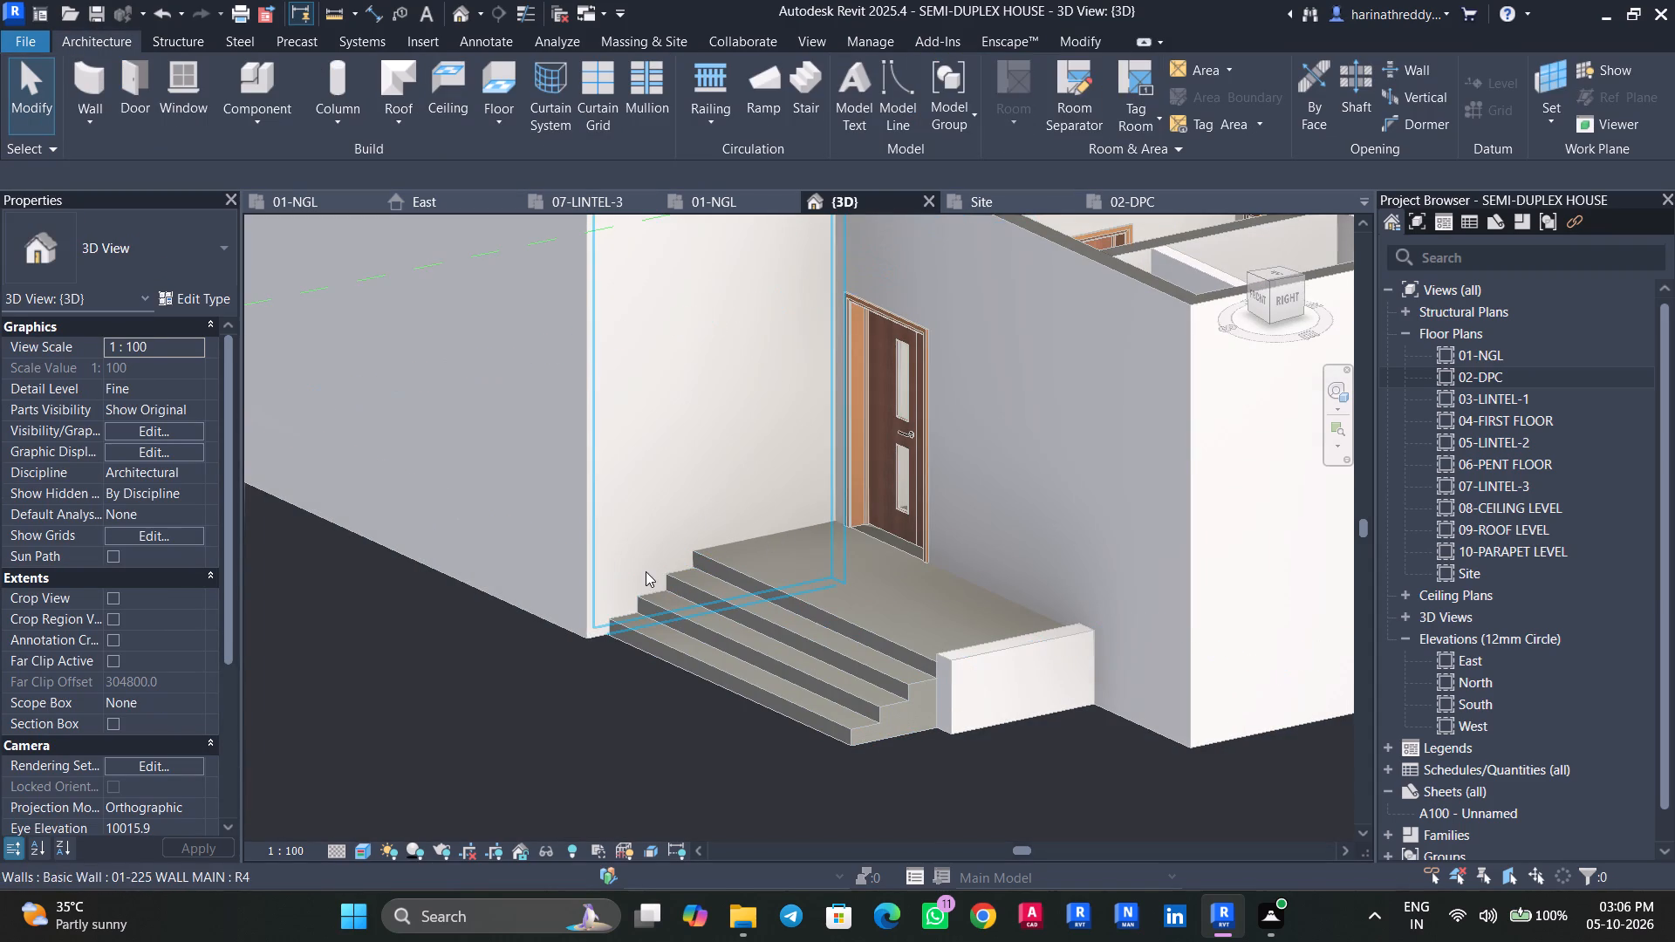
pyautogui.press('Tab')
pyautogui.press('Tab')
pyautogui.press('Tab')
pyautogui.press('Tab')
pyautogui.scroll(-10, 739, 634)
pyautogui.keyDown('shift'); pyautogui.moveTo(823, 701); pyautogui.dragTo(862, 714, button='middle'); pyautogui.keyUp('shift')
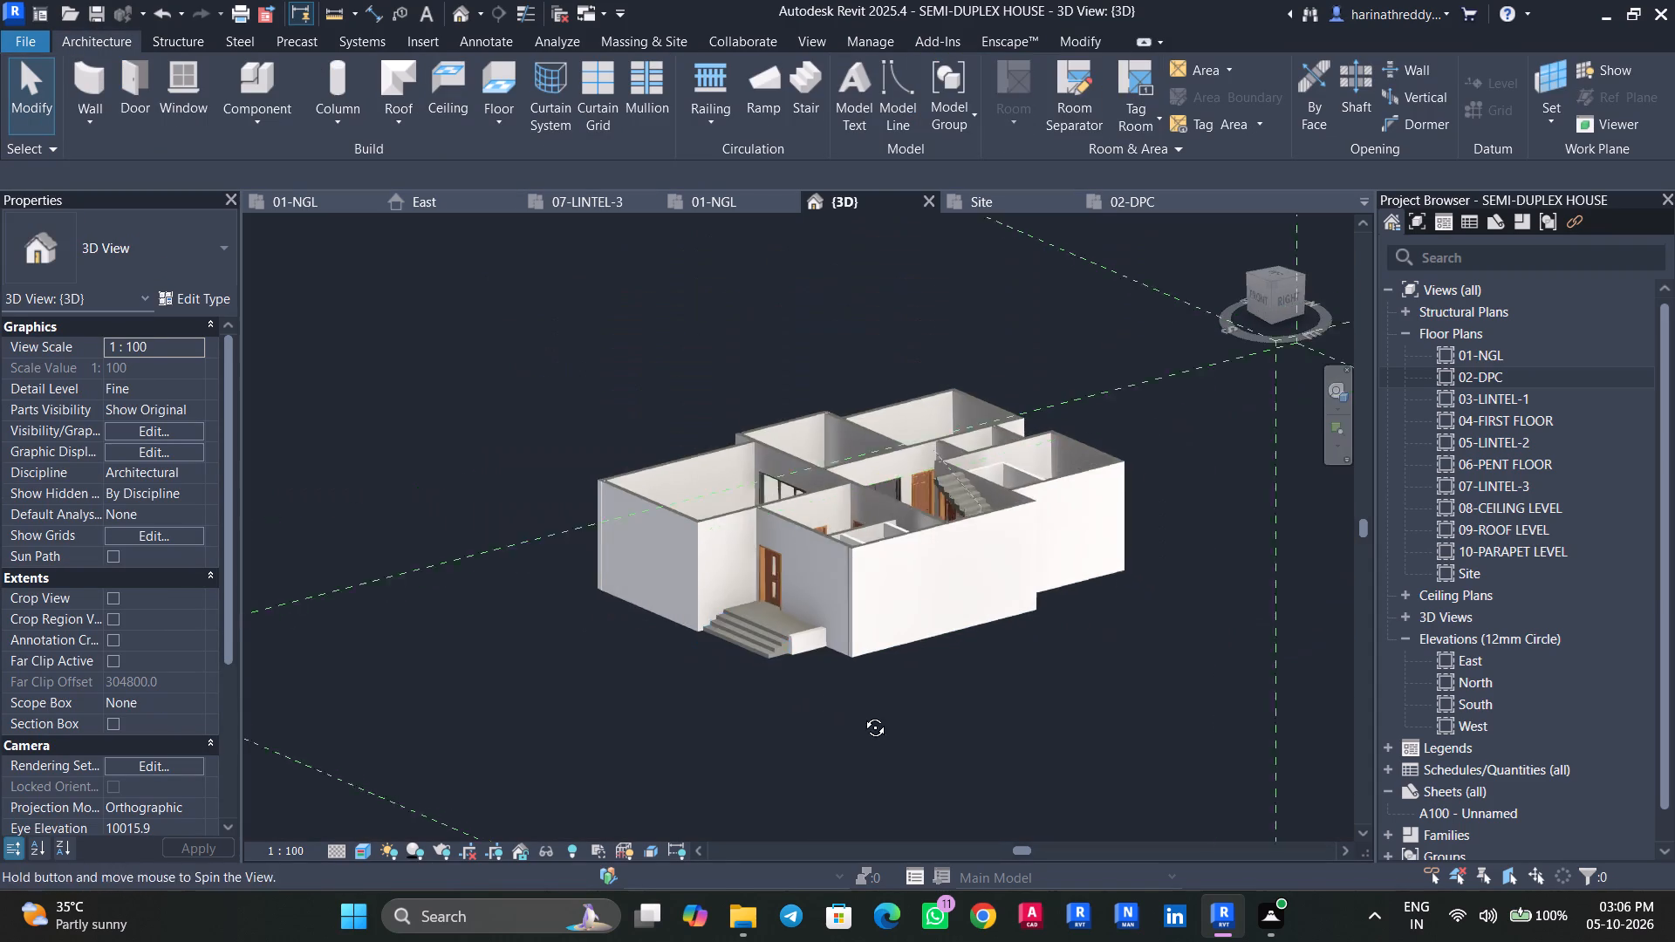
pyautogui.keyDown('shift'); pyautogui.moveTo(862, 714); pyautogui.dragTo(867, 708, button='middle'); pyautogui.keyUp('shift')
pyautogui.scroll(10, 824, 637)
pyautogui.click(792, 638)
pyautogui.press('Escape')
pyautogui.press('Escape')
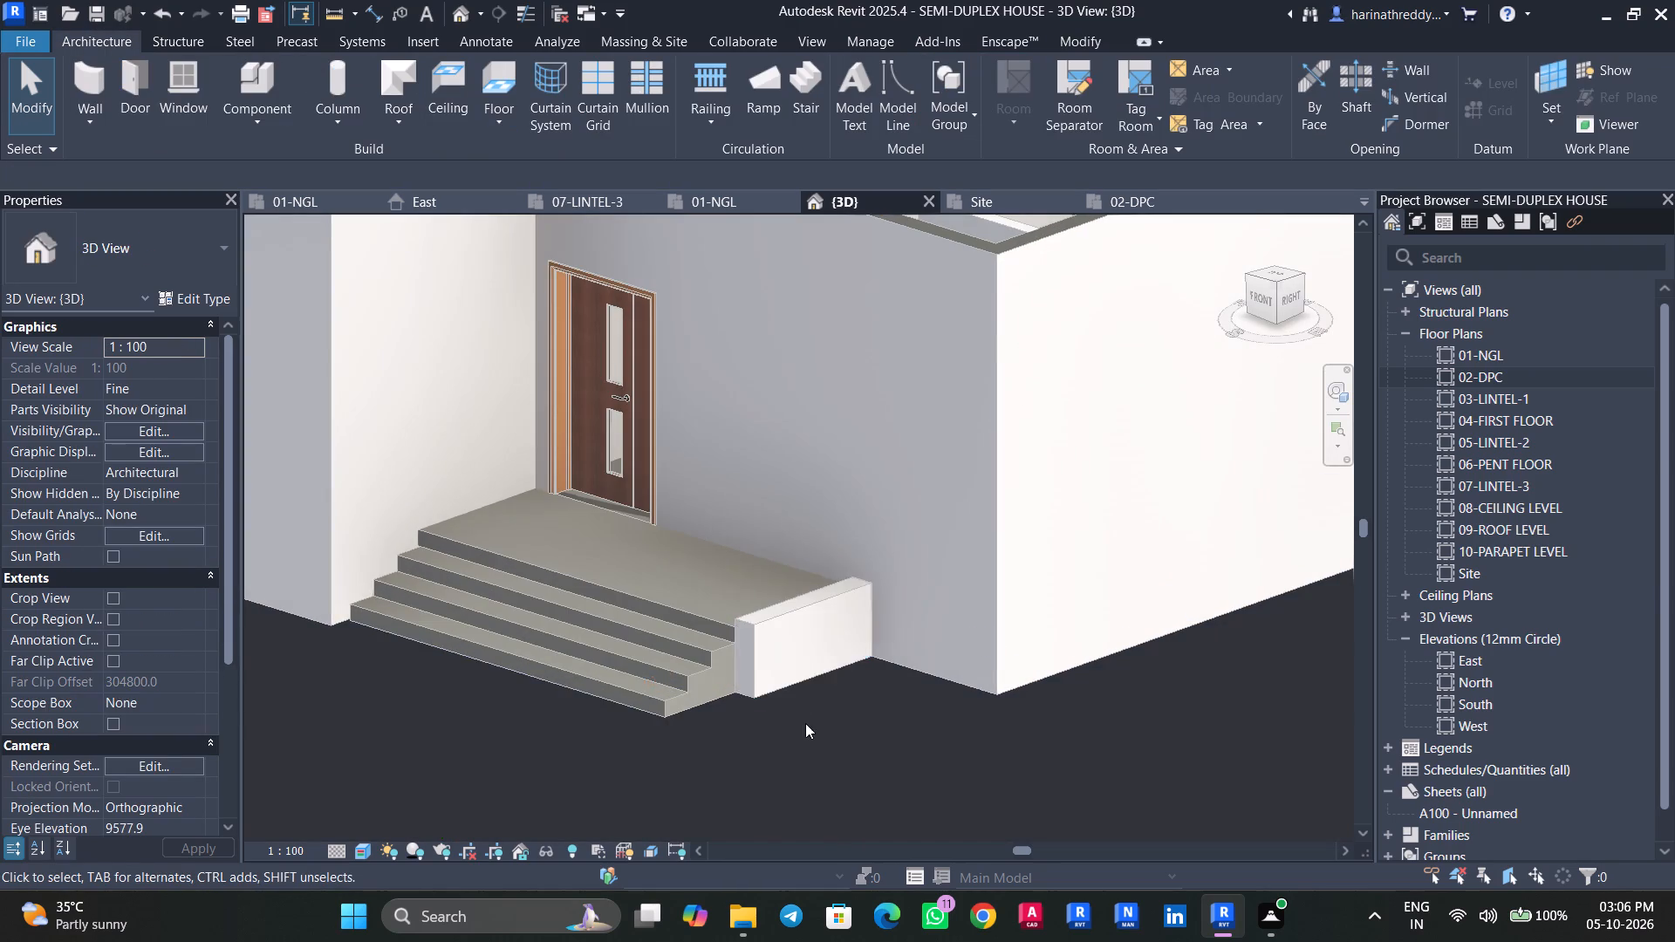
pyautogui.scroll(-4, 805, 724)
pyautogui.keyDown('shift'); pyautogui.moveTo(851, 749); pyautogui.dragTo(603, 747, button='middle'); pyautogui.keyUp('shift')
pyautogui.keyDown('shift'); pyautogui.scroll(-8, 603, 747); pyautogui.keyUp('shift')
pyautogui.moveTo(861, 802); pyautogui.dragTo(732, 783, button='middle')
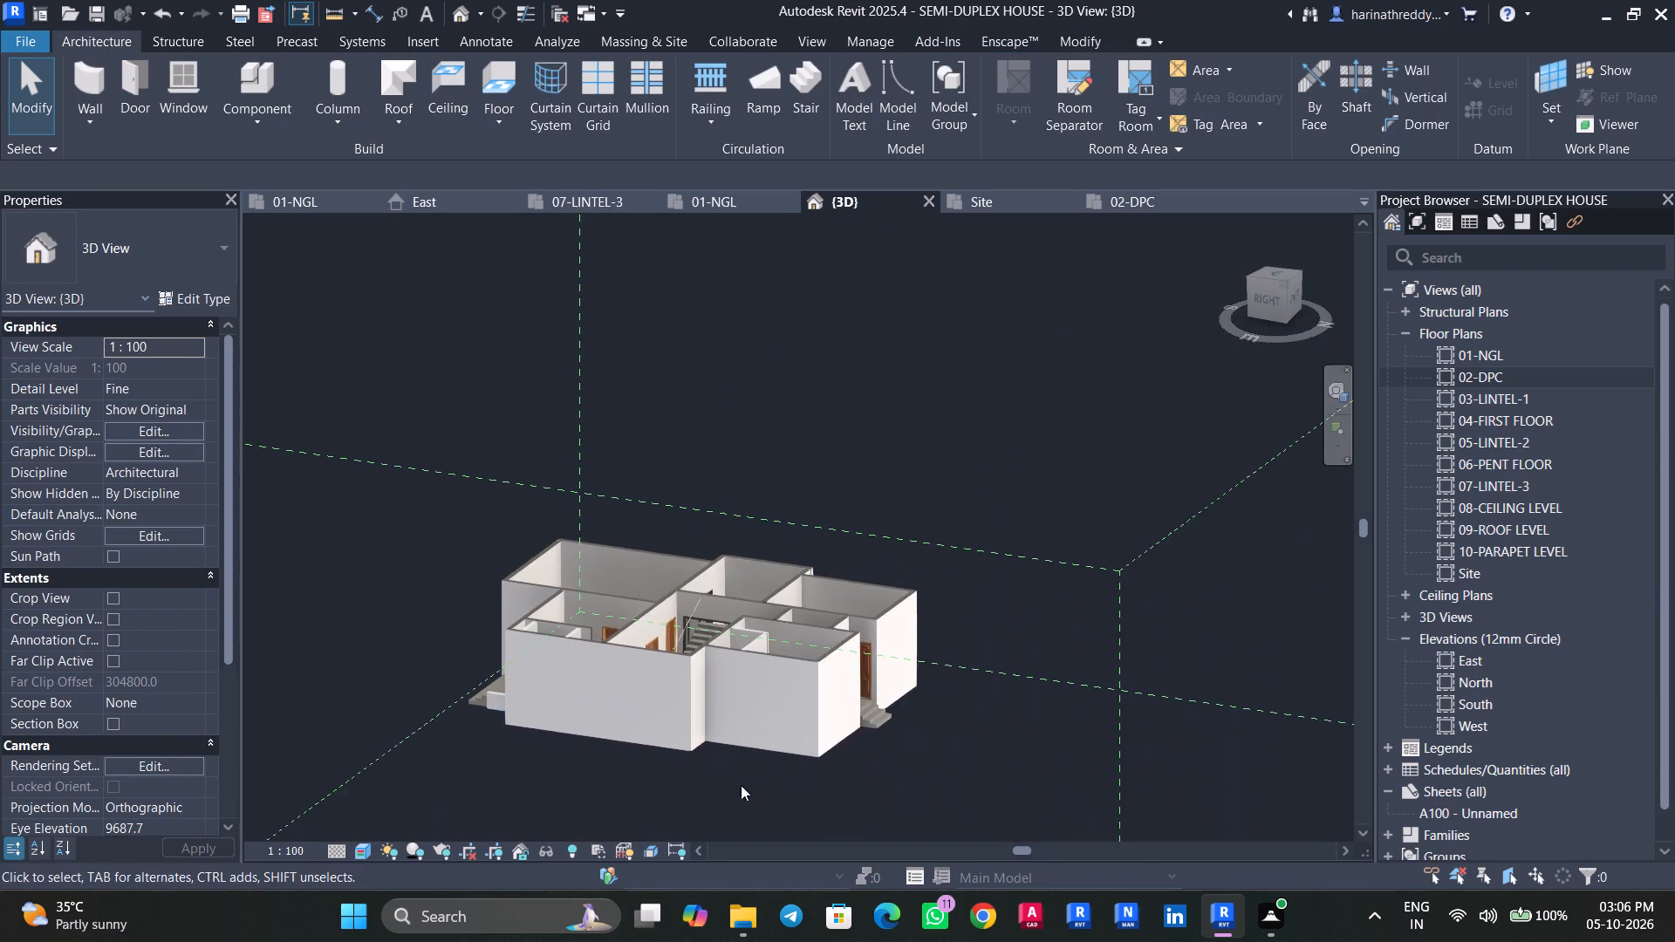
pyautogui.keyDown('shift'); pyautogui.moveTo(825, 791); pyautogui.dragTo(709, 829, button='middle'); pyautogui.keyUp('shift')
pyautogui.scroll(20, 780, 809)
pyautogui.scroll(1, 780, 809)
pyautogui.click(702, 751)
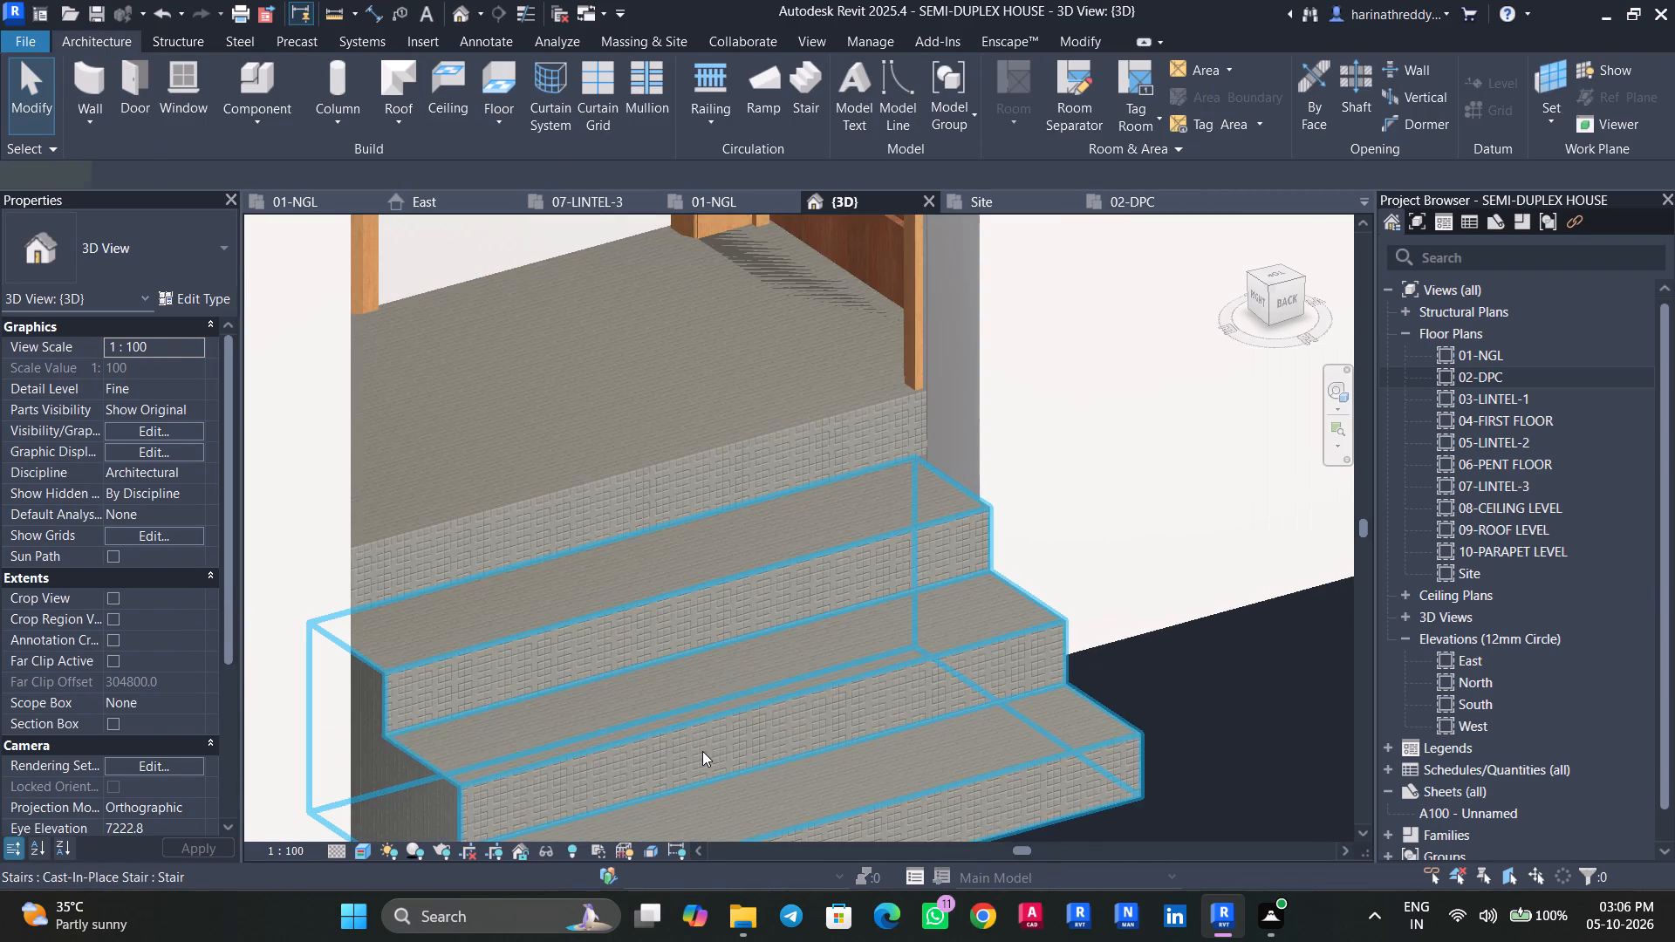
pyautogui.press('Escape')
pyautogui.press('Escape')
pyautogui.scroll(-20, 702, 751)
pyautogui.keyDown('shift'); pyautogui.moveTo(623, 771); pyautogui.dragTo(803, 772, button='middle'); pyautogui.keyUp('shift')
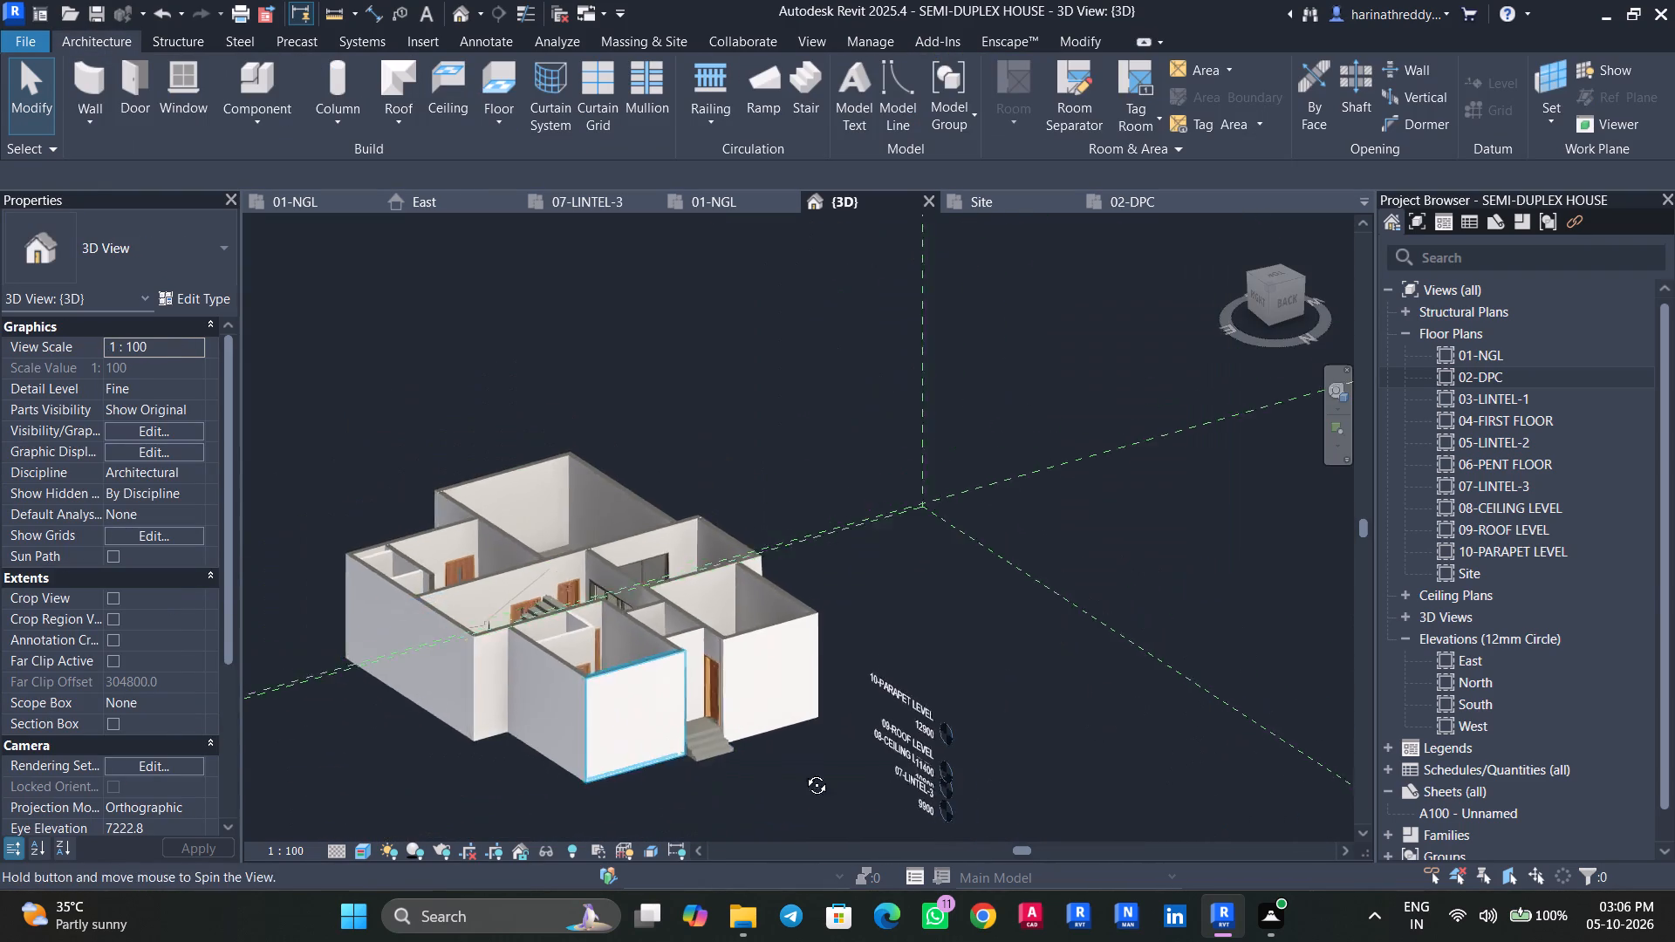
pyautogui.keyDown('shift'); pyautogui.moveTo(803, 772); pyautogui.dragTo(875, 770, button='middle'); pyautogui.keyUp('shift')
pyautogui.keyDown('shift'); pyautogui.moveTo(673, 769); pyautogui.dragTo(859, 768, button='middle'); pyautogui.keyUp('shift')
pyautogui.scroll(5, 438, 657)
pyautogui.moveTo(438, 662); pyautogui.dragTo(863, 841, button='middle')
pyautogui.scroll(-3, 735, 761)
pyautogui.scroll(5, 718, 757)
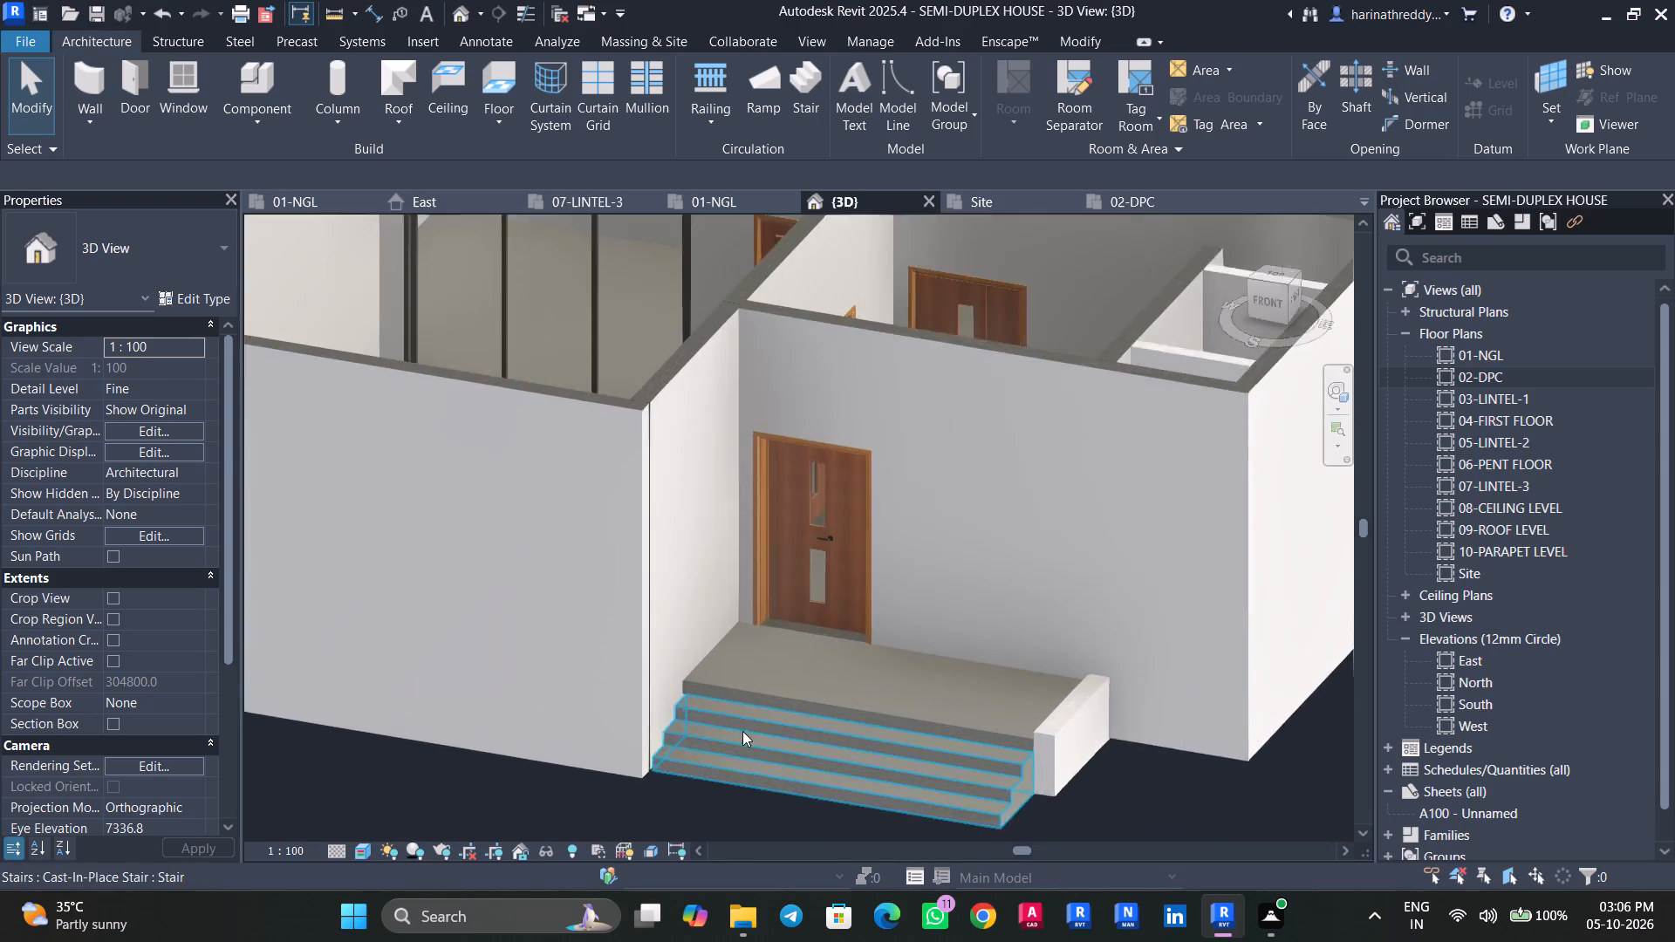
pyautogui.scroll(7, 742, 731)
pyautogui.moveTo(824, 527); pyautogui.dragTo(712, 729, button='middle')
pyautogui.scroll(4, 712, 727)
# Save the project.
pyautogui.hotkey('ctrl', 's')
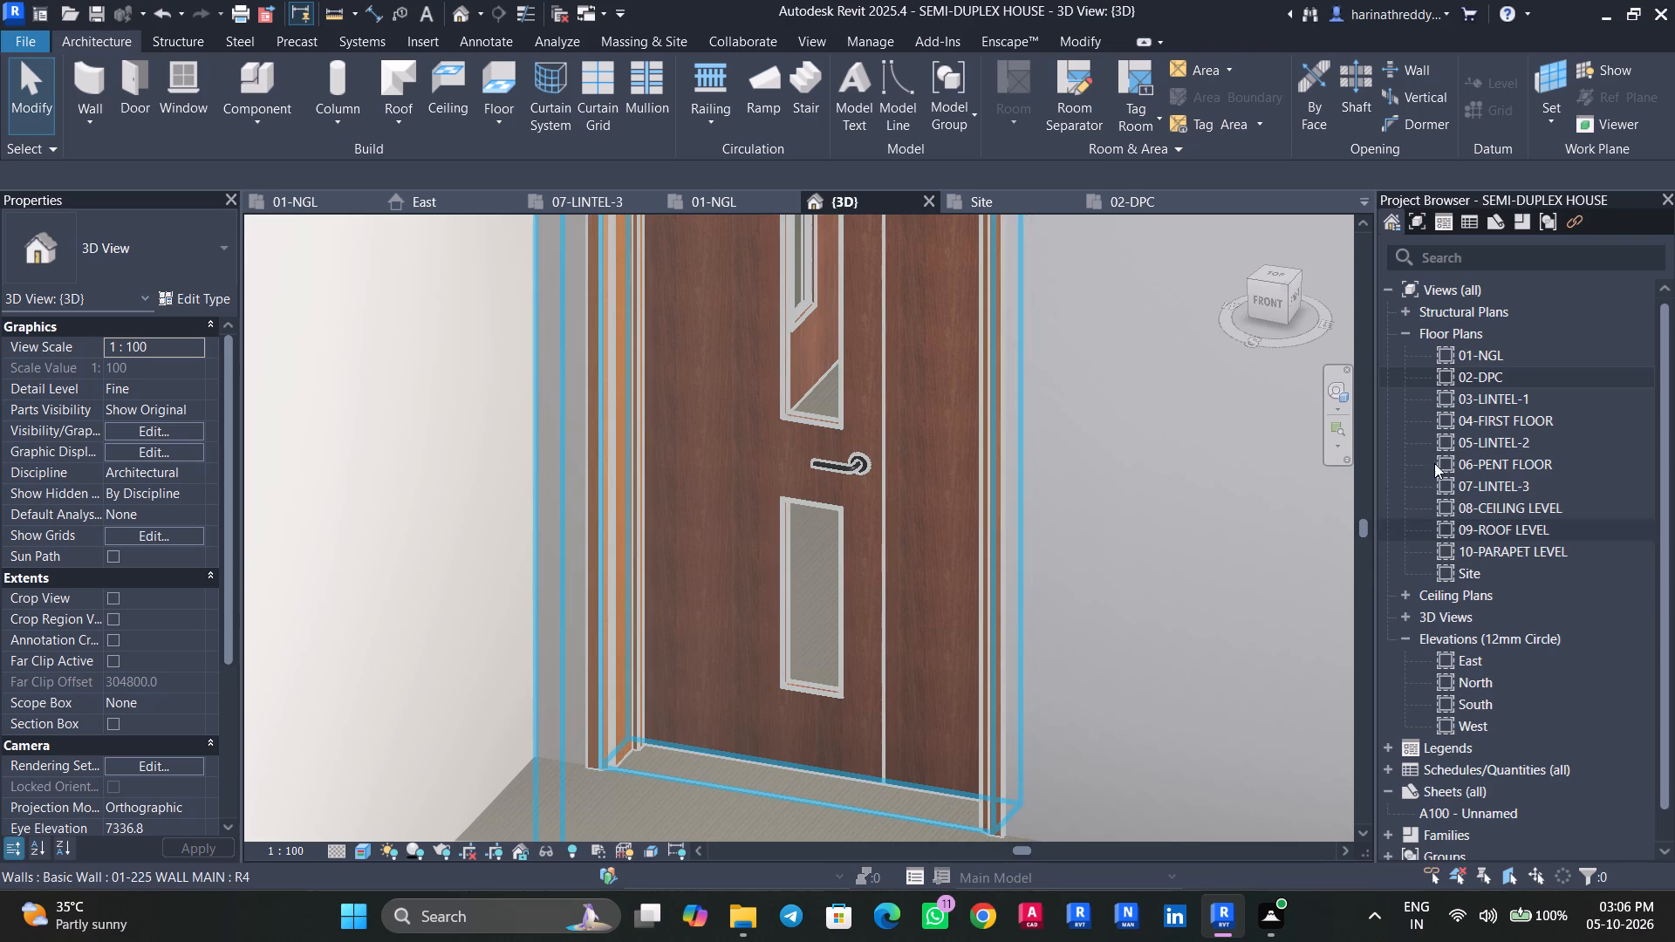
# Open the 02-DPC floor plan and examine how the rear steps fit the door opening and the rest of the layout.
pyautogui.doubleClick(1490, 372)
pyautogui.scroll(-3, 837, 494)
pyautogui.click(895, 427)
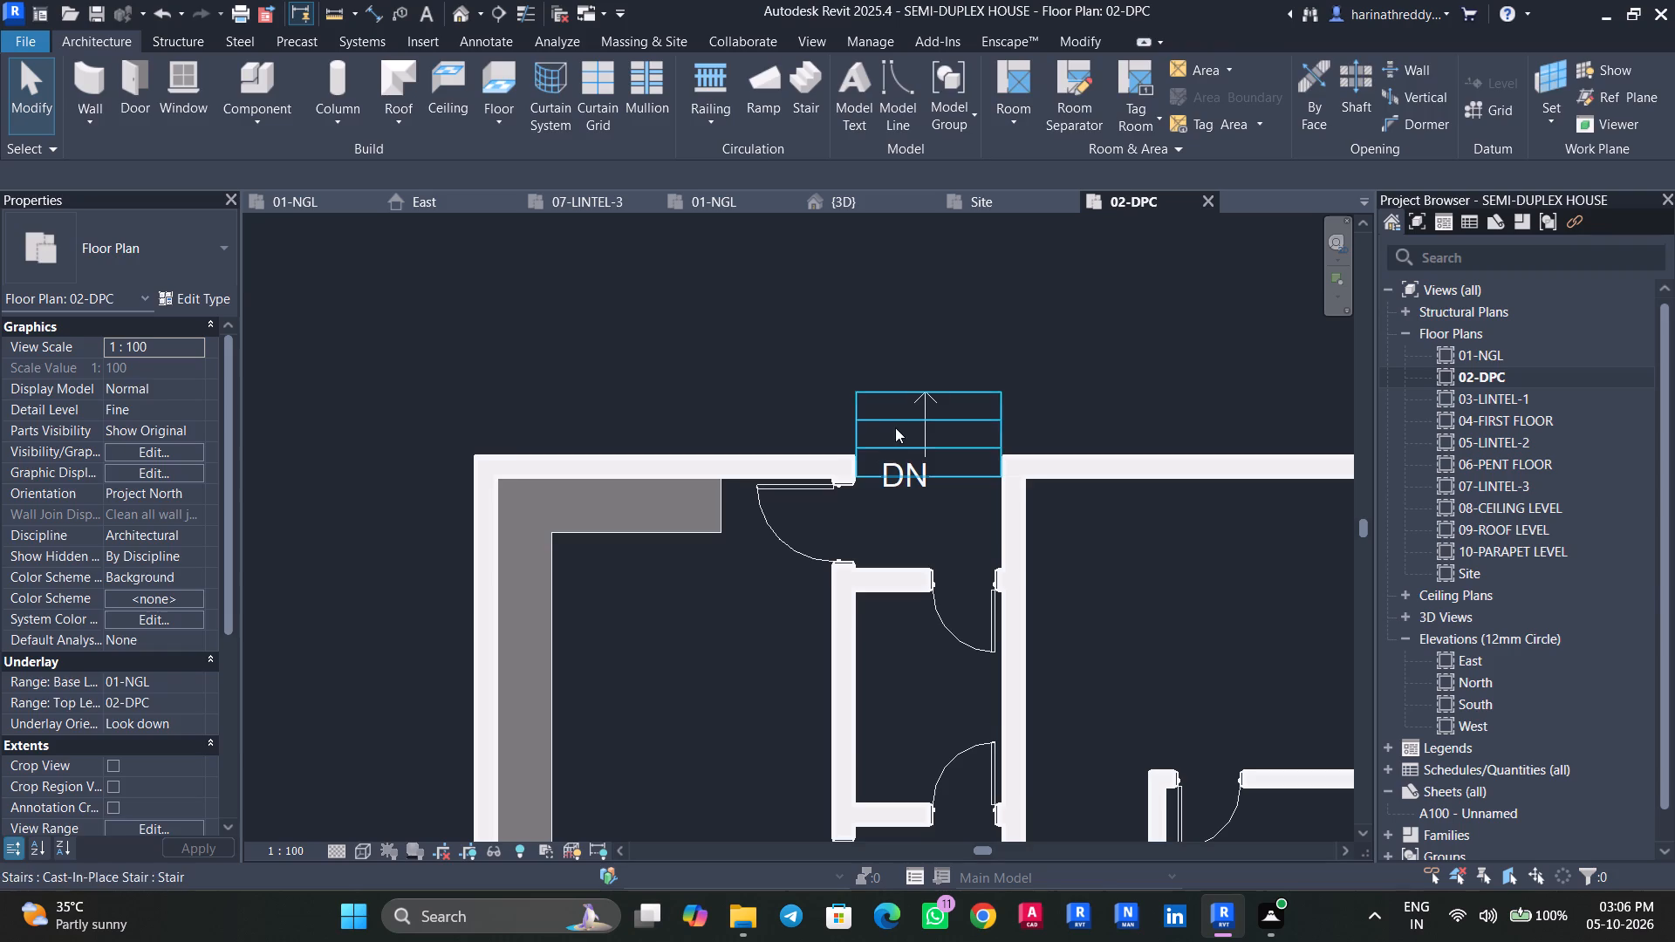
pyautogui.scroll(-7, 887, 413)
pyautogui.moveTo(884, 396); pyautogui.dragTo(860, 274, button='middle')
pyautogui.moveTo(916, 526); pyautogui.dragTo(905, 385, button='middle')
pyautogui.press('Escape')
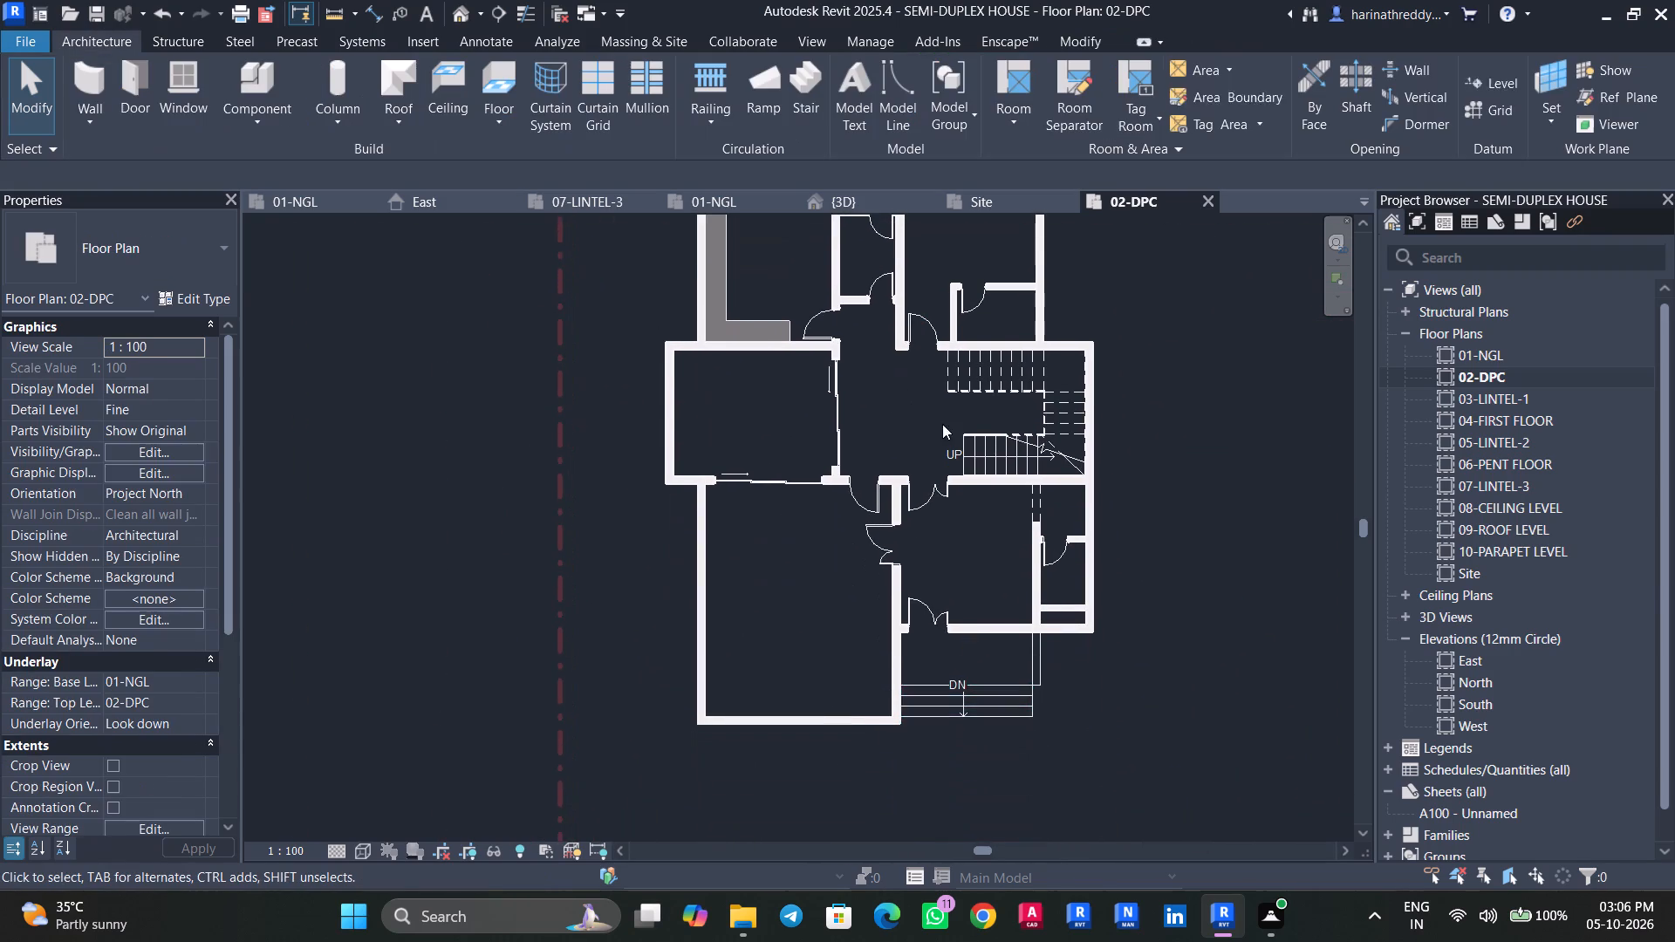
pyautogui.moveTo(947, 450); pyautogui.dragTo(958, 660, button='middle')
pyautogui.click(884, 358)
pyautogui.scroll(5, 884, 360)
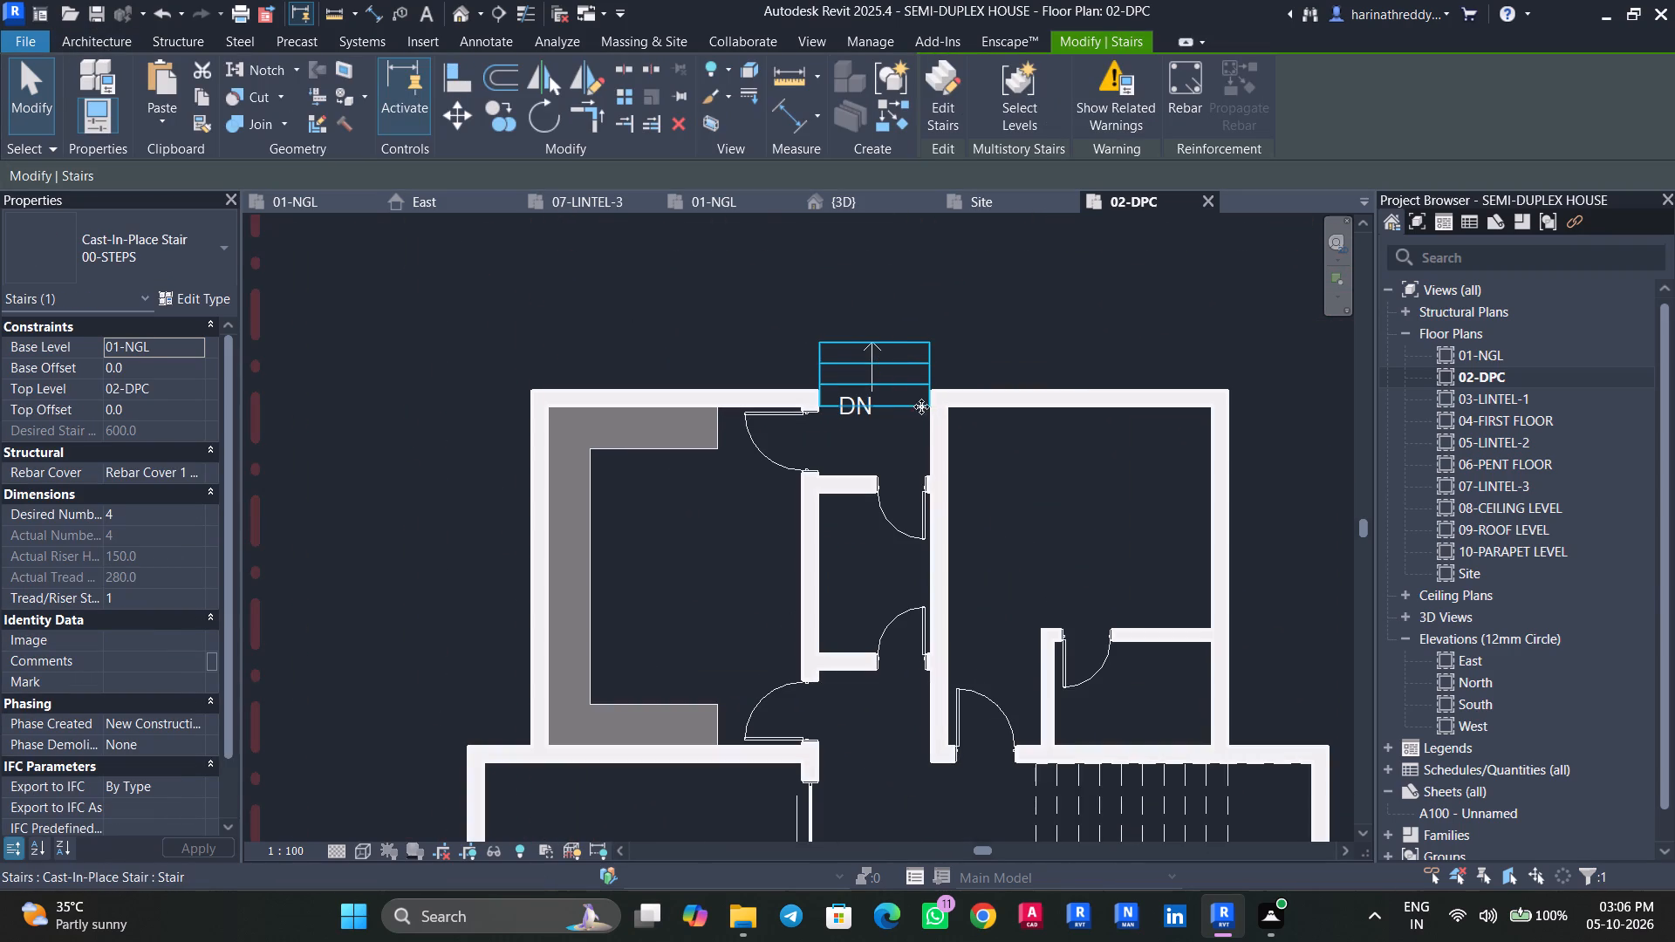
pyautogui.press('Escape')
pyautogui.press('Escape')
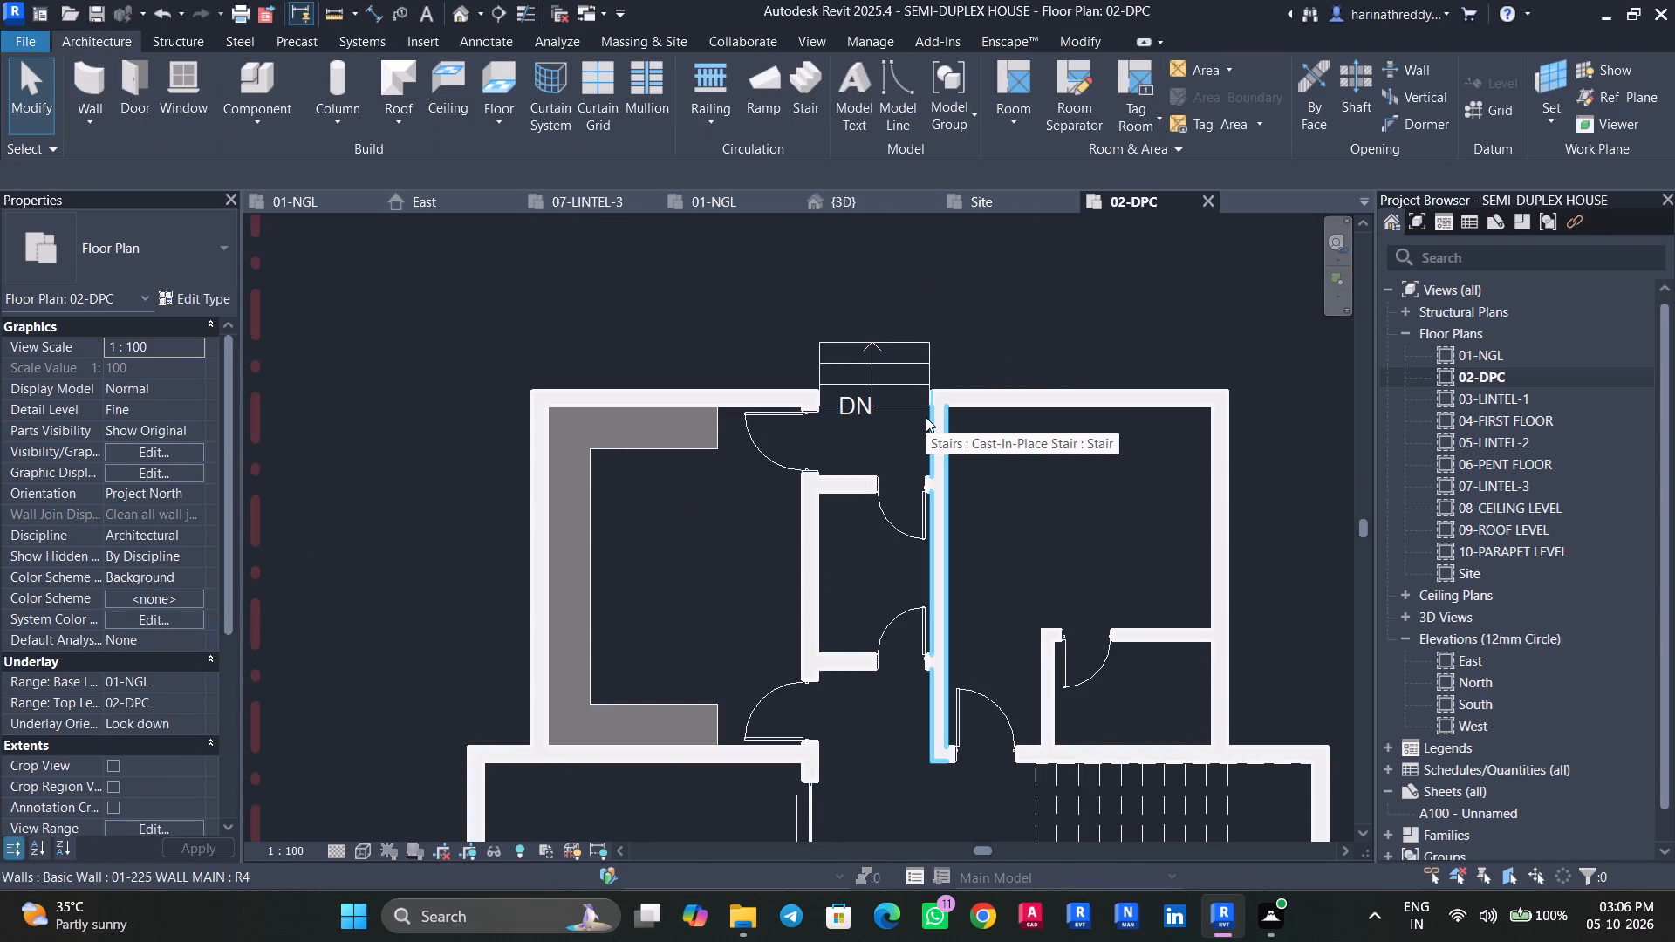
pyautogui.scroll(-4, 714, 575)
# Save the project again.
pyautogui.hotkey('ctrl', 's')
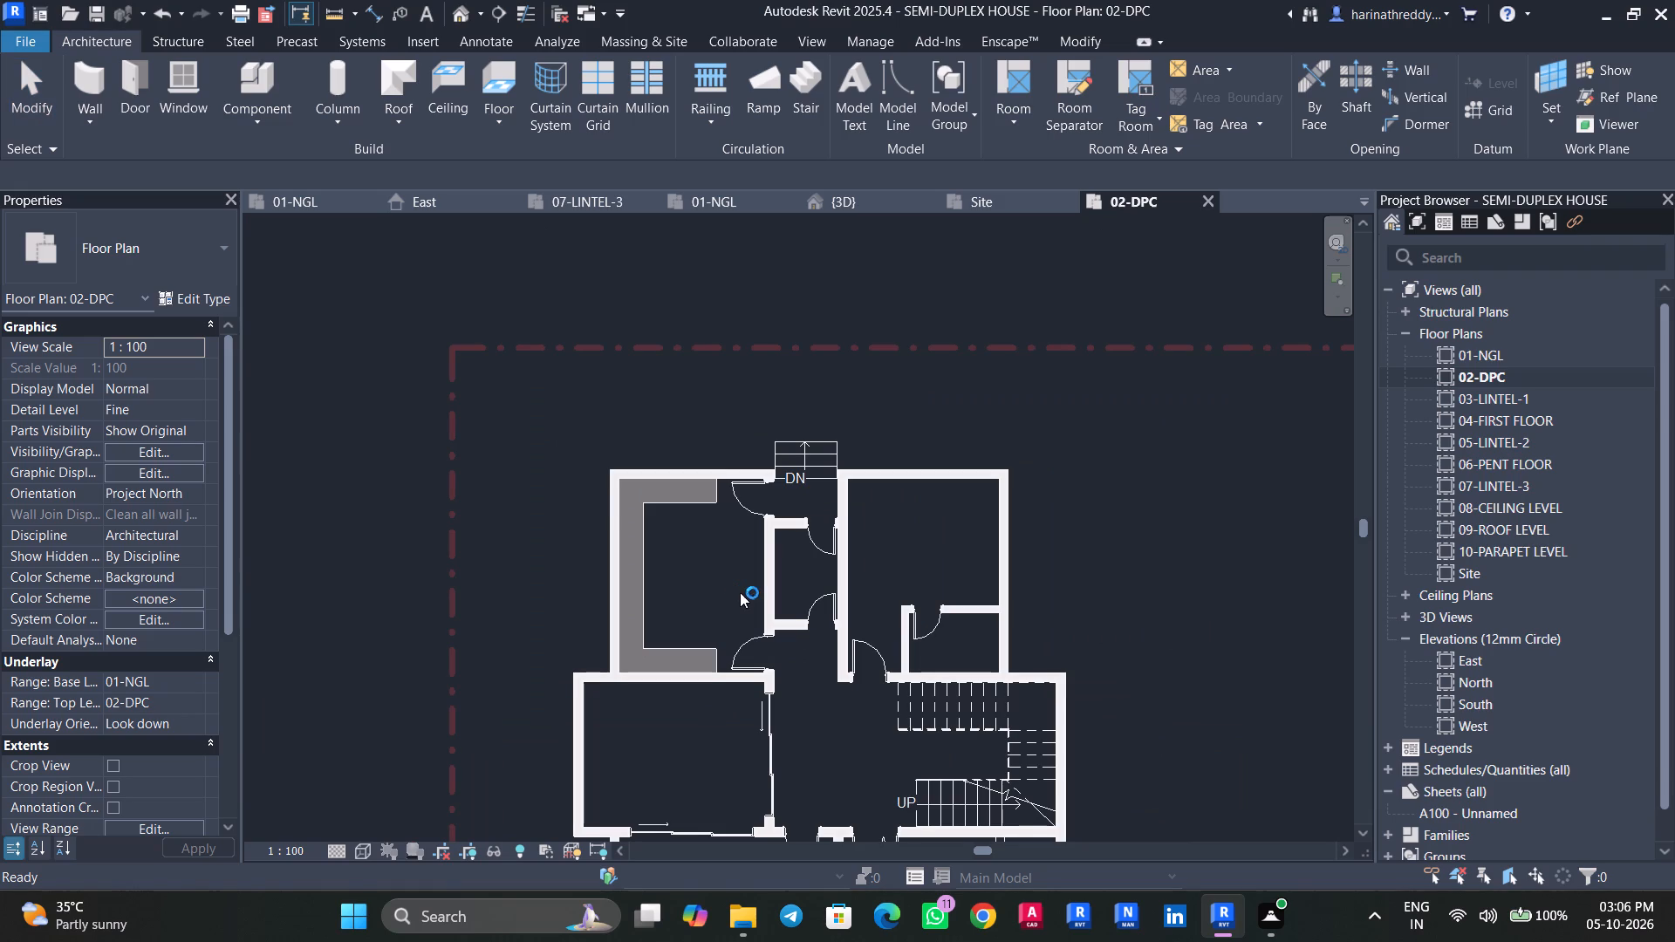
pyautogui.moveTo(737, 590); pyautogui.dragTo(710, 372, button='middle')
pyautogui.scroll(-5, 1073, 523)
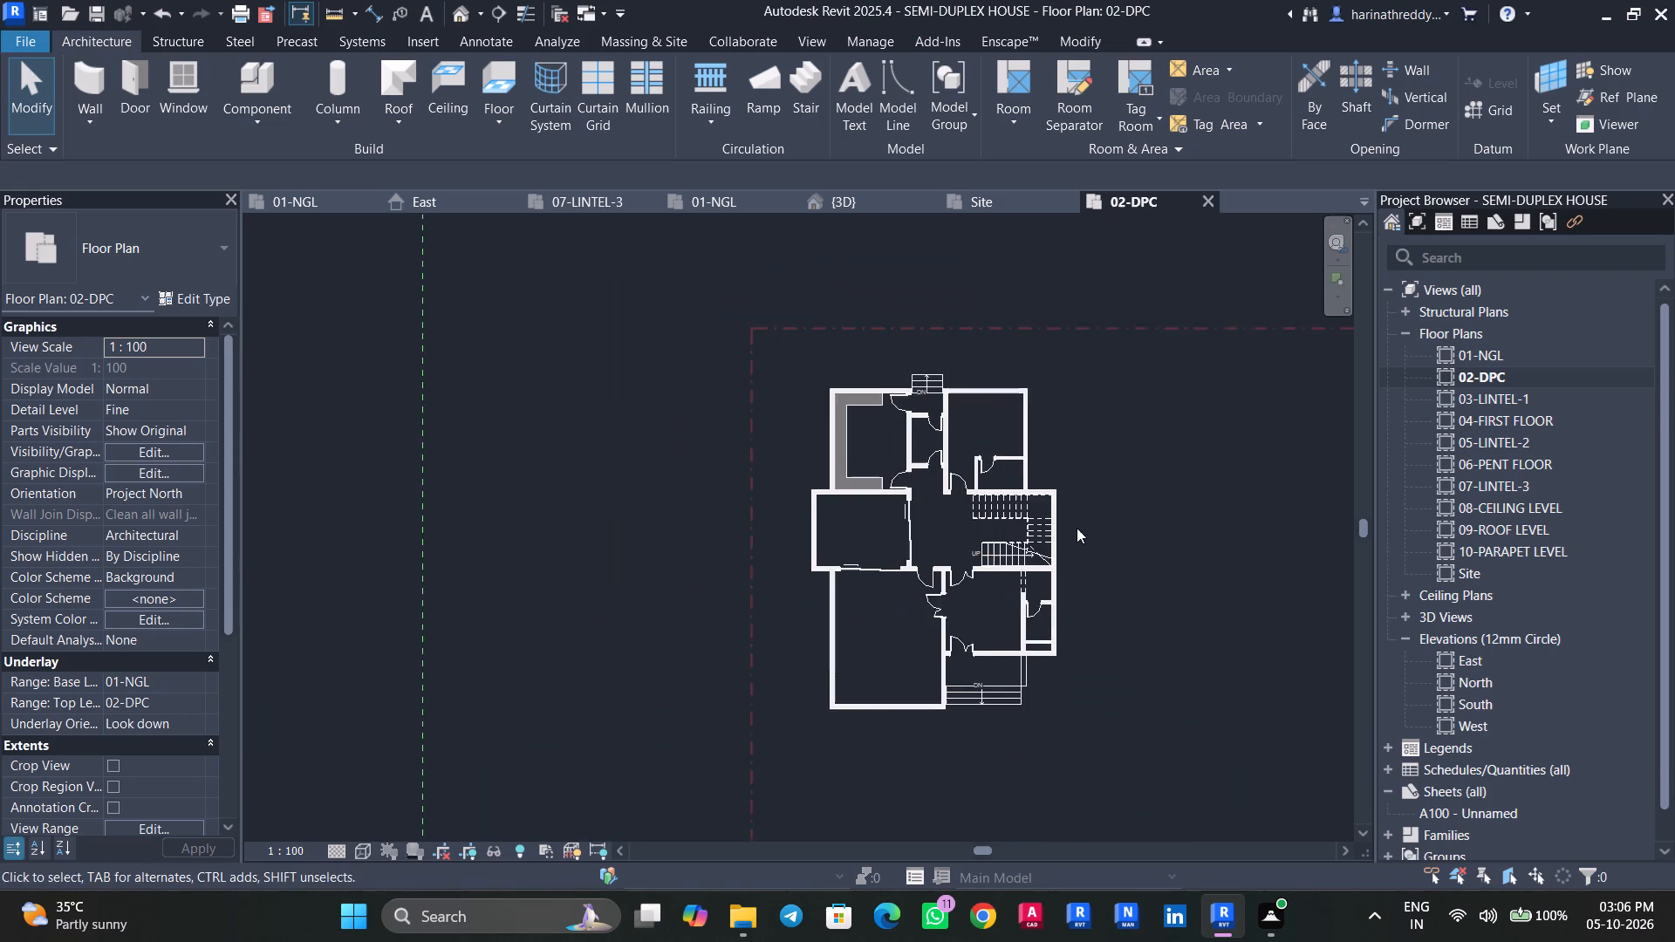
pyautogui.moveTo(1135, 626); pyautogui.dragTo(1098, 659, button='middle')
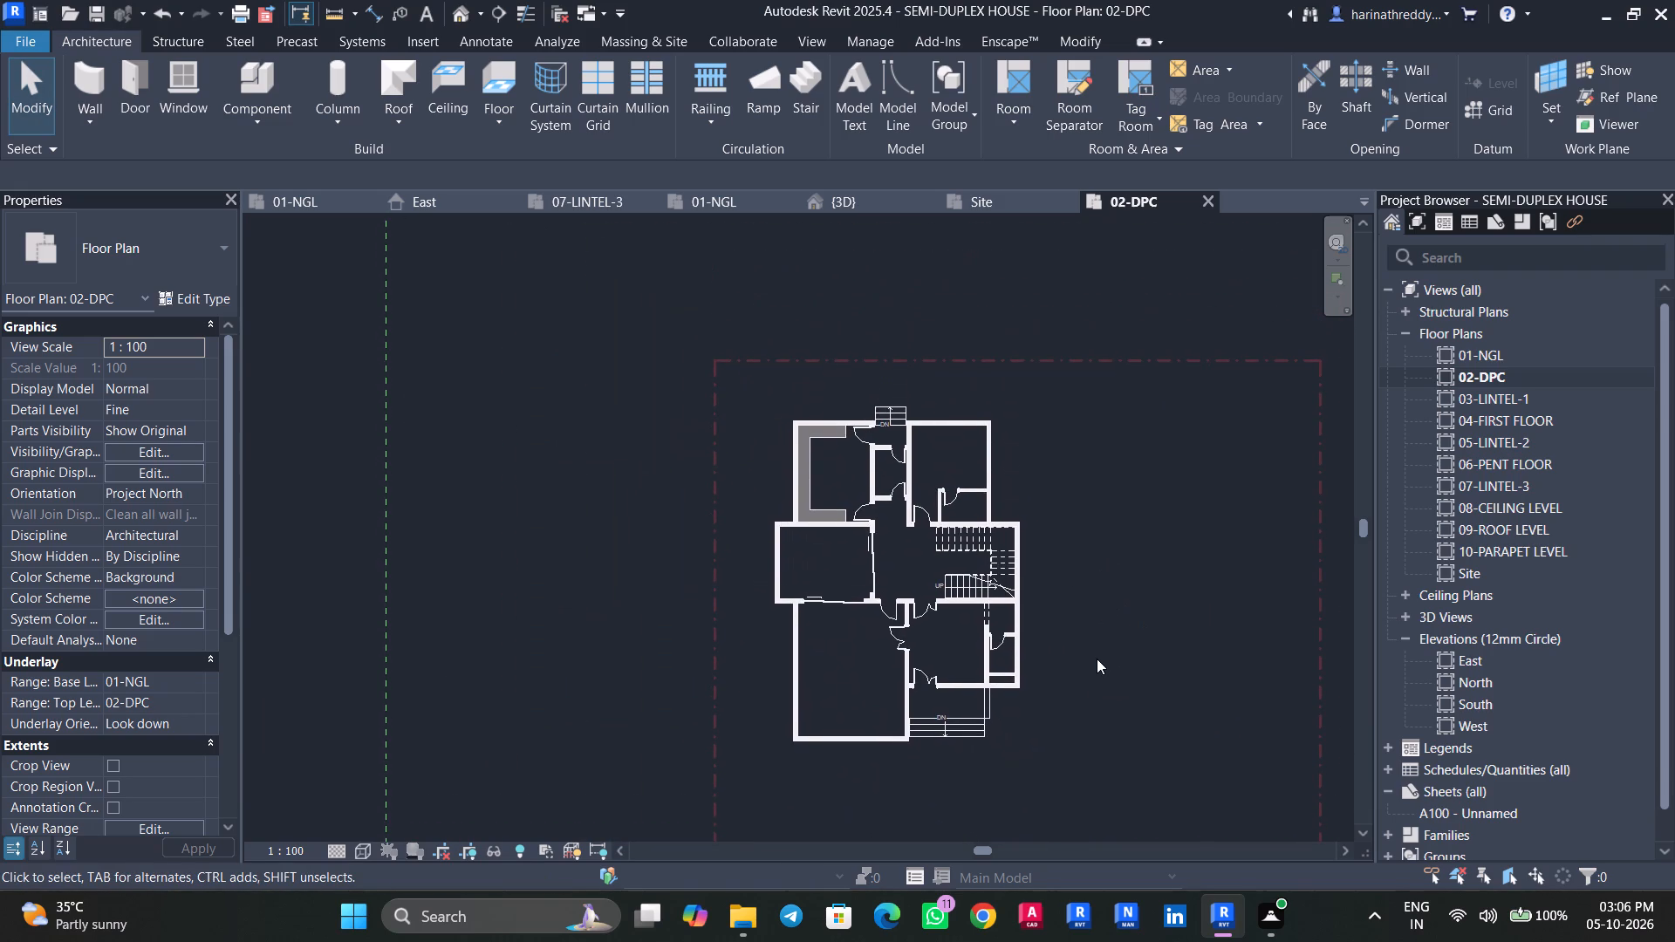
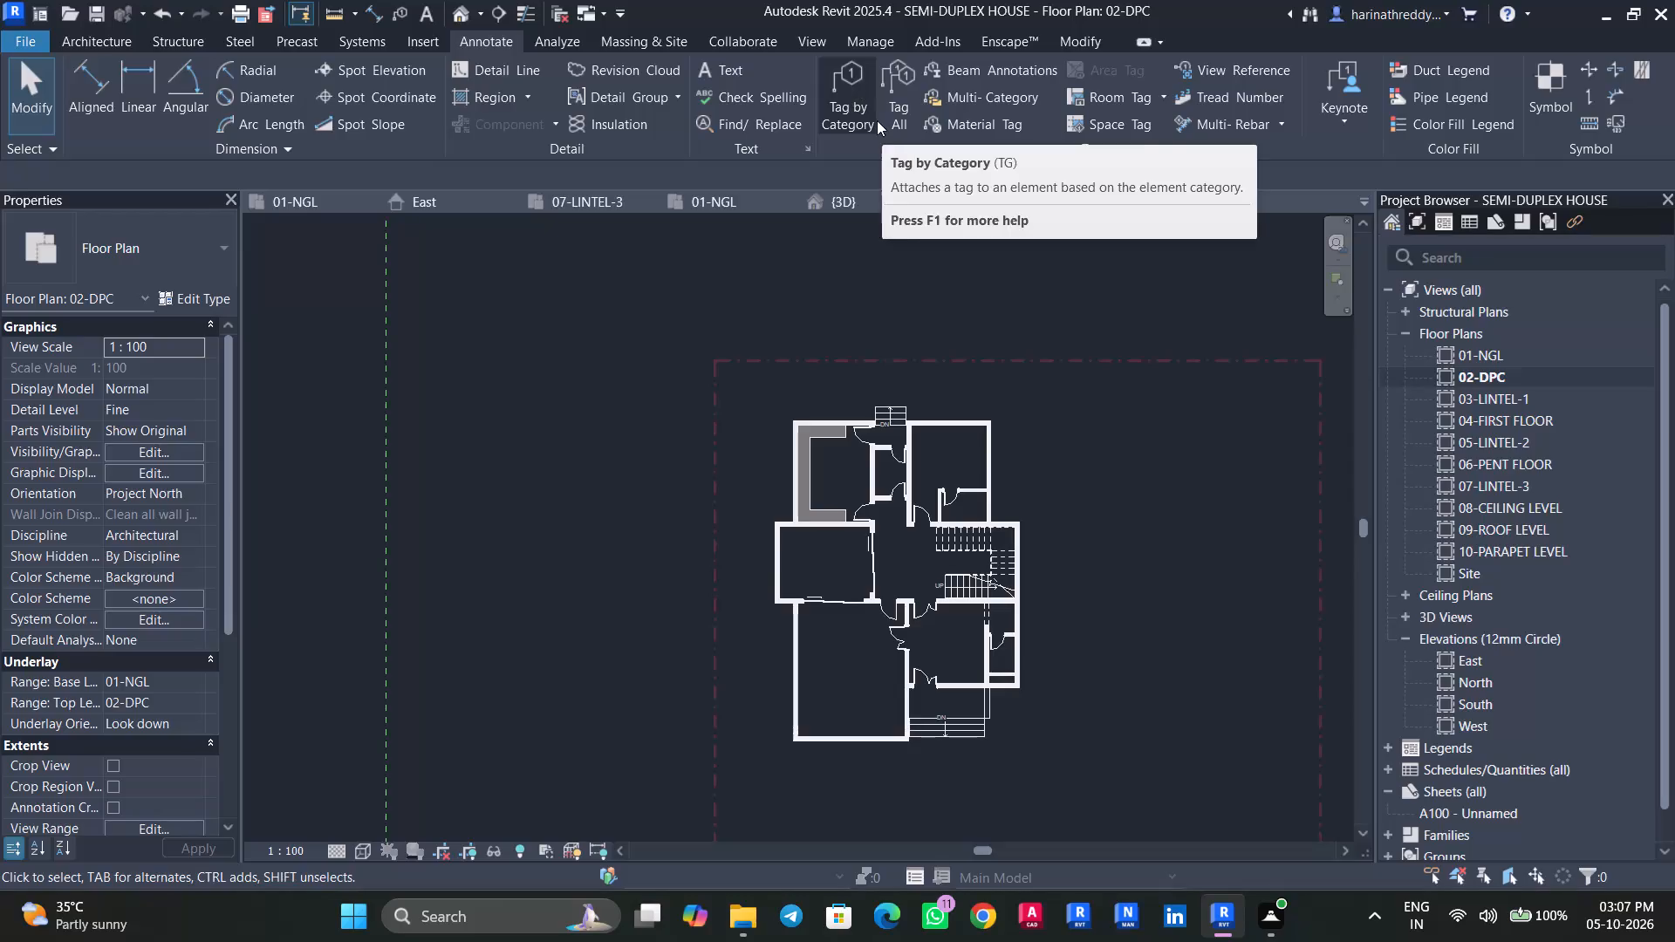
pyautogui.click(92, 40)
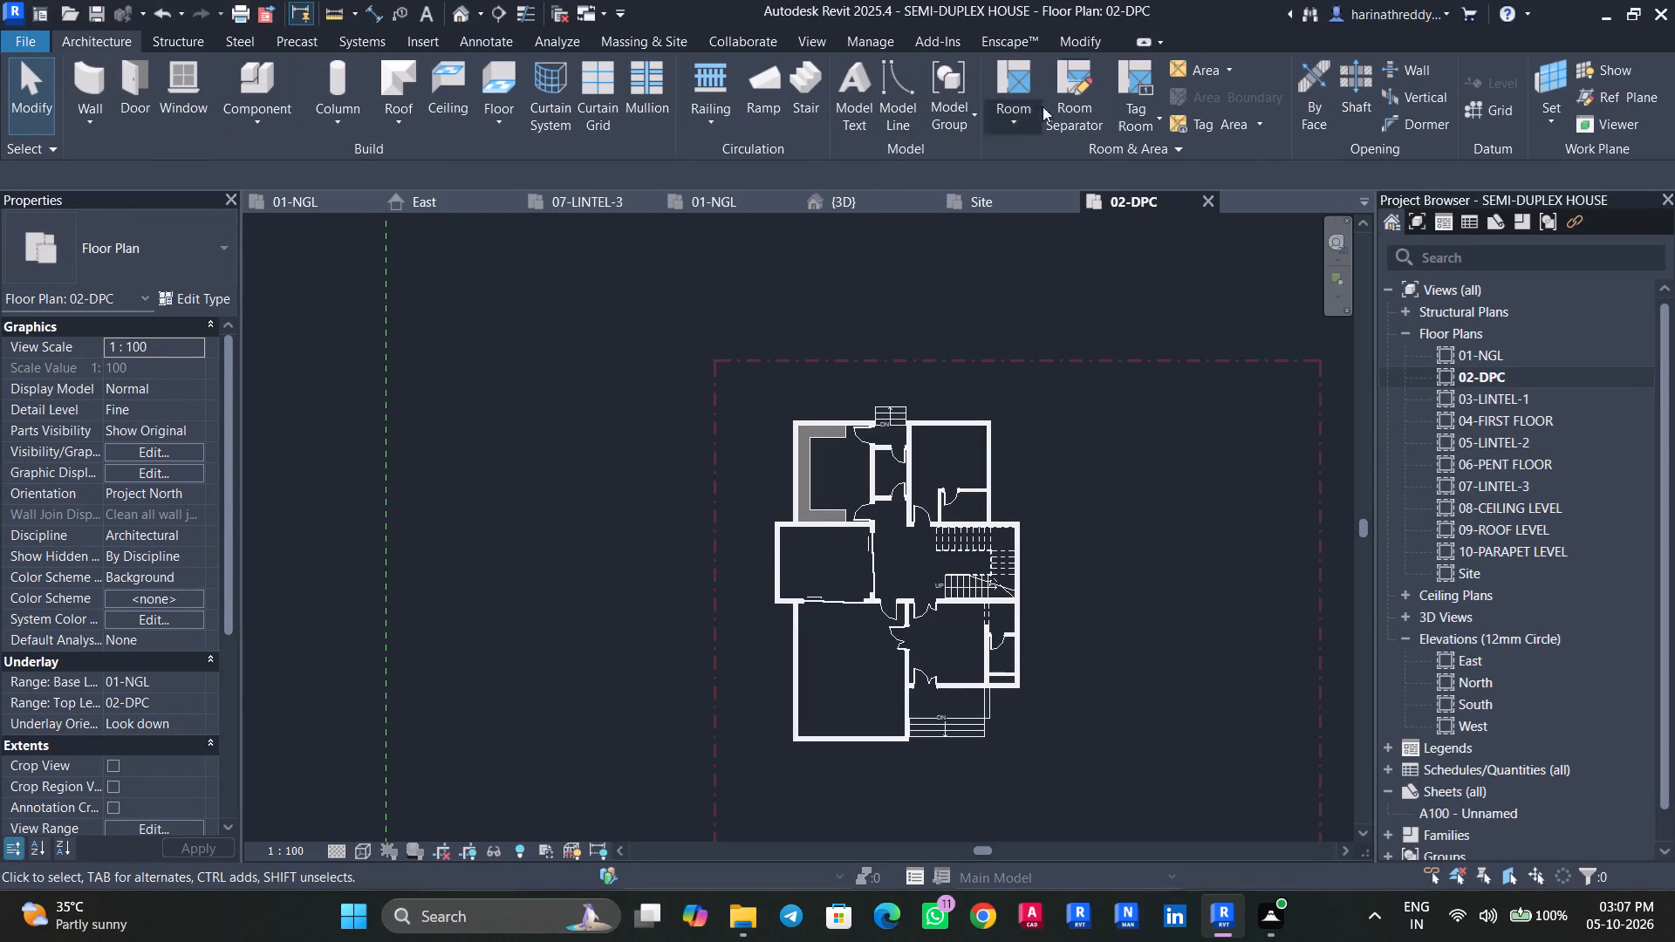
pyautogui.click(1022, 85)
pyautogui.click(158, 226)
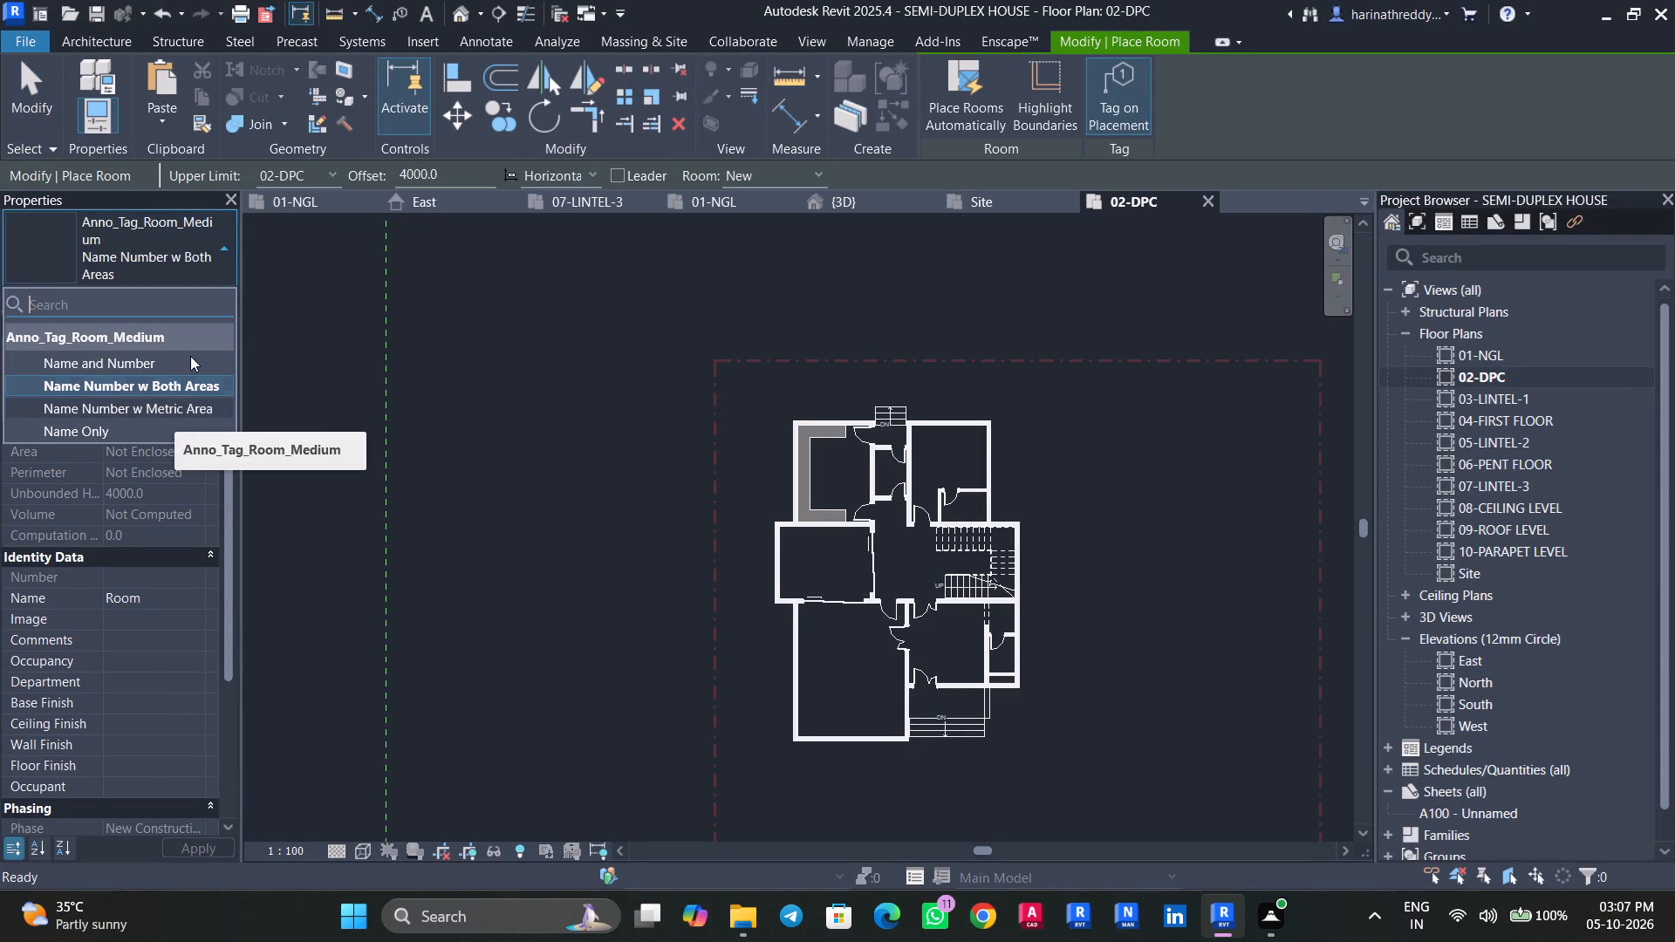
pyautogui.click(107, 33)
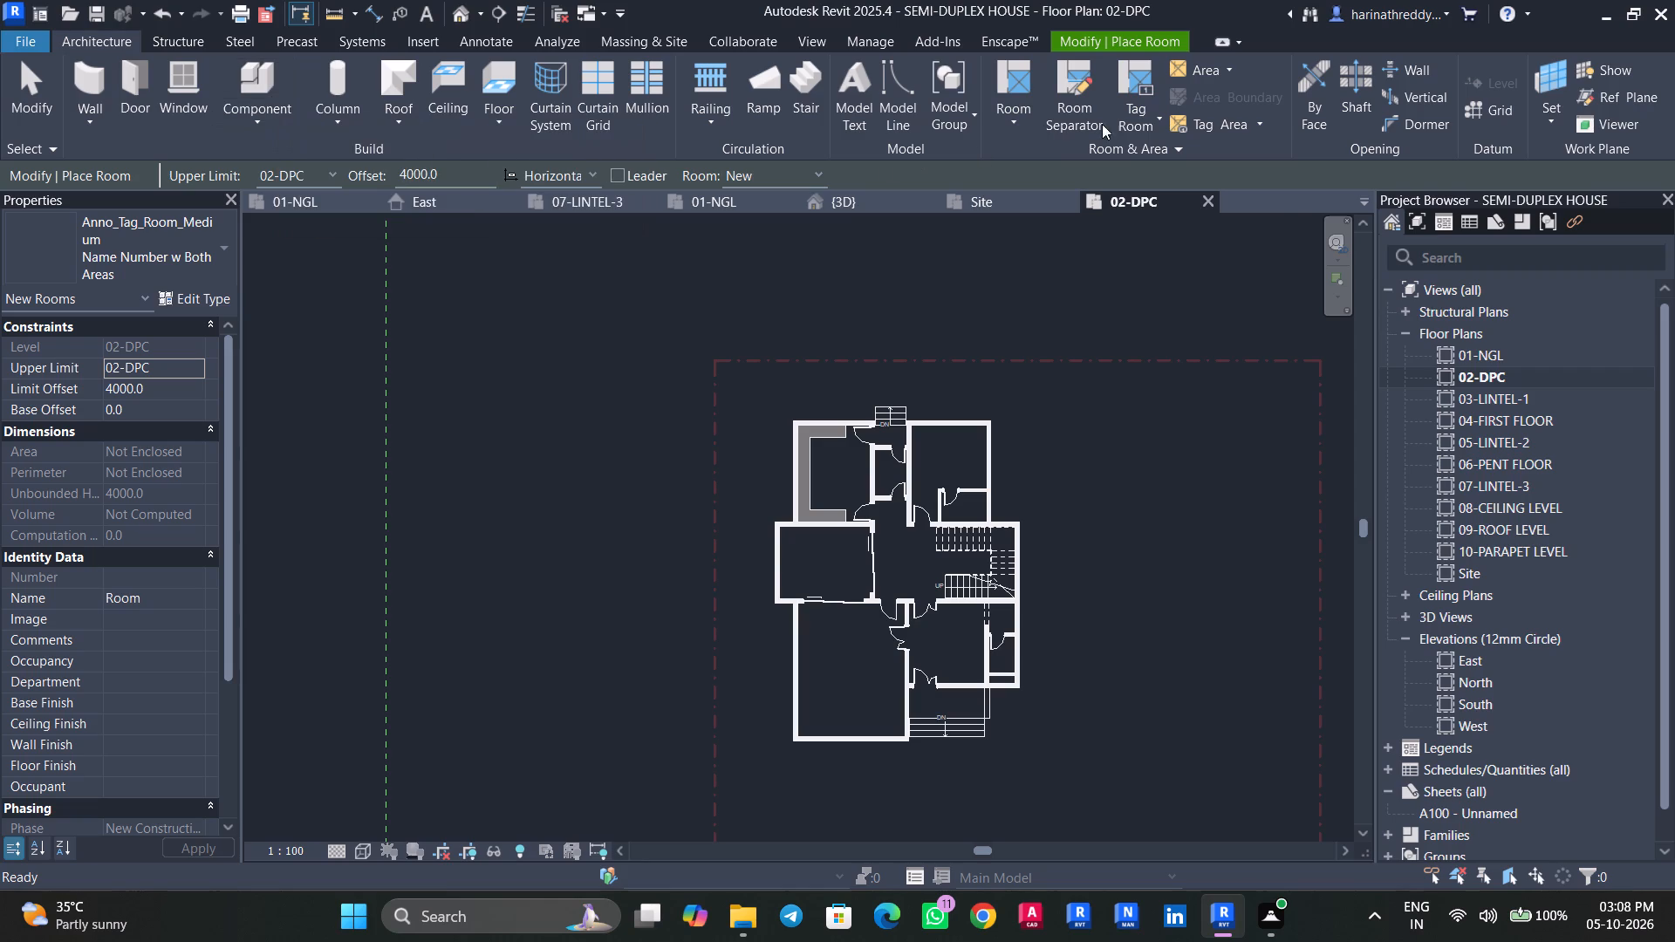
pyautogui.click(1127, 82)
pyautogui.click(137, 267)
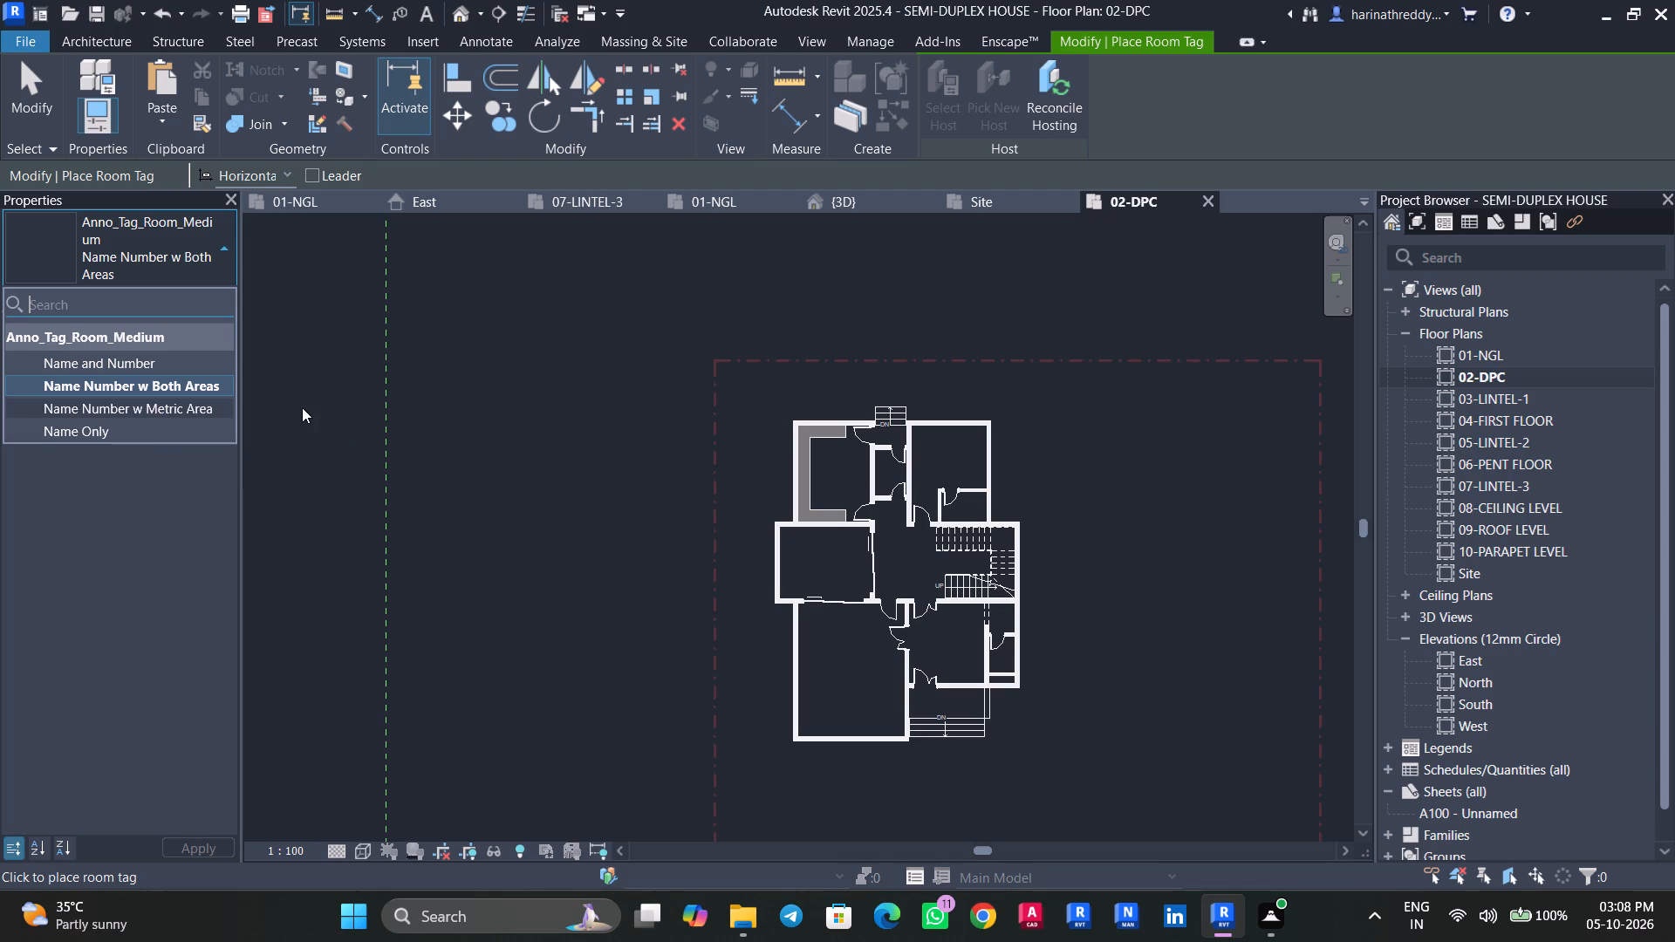
# Start placing rooms on 02-DPC with the Anno_Tag_Room_Medium tag type Name Number w Metric Area.
pyautogui.click(107, 44)
pyautogui.click(1020, 112)
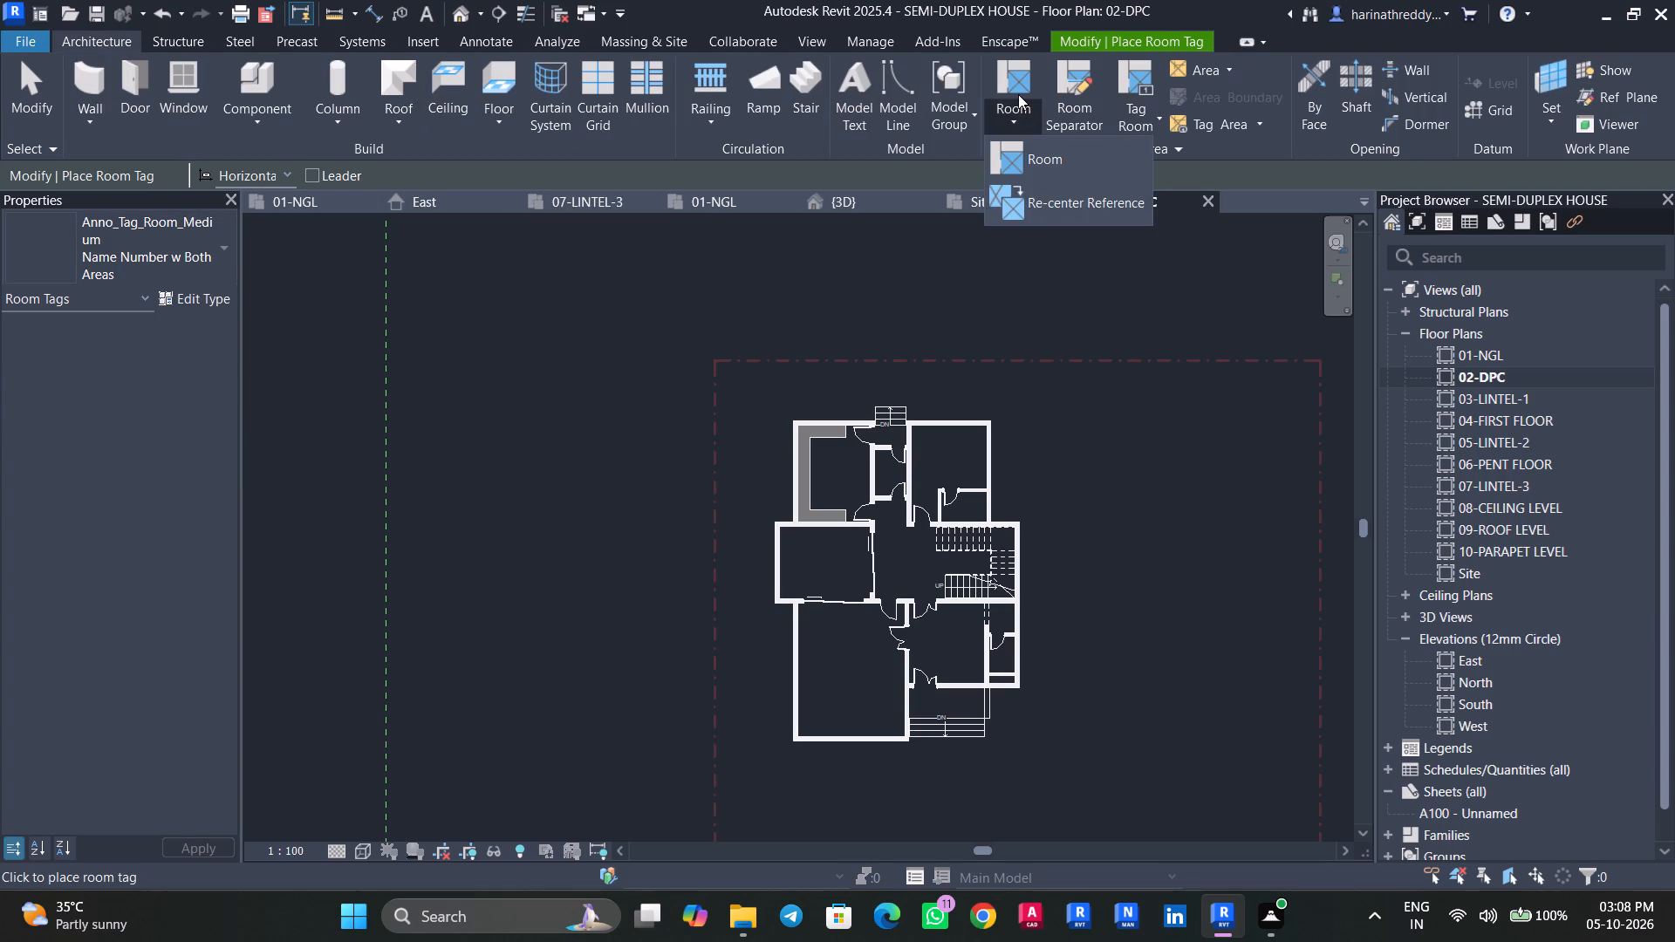
pyautogui.click(1018, 94)
pyautogui.click(113, 266)
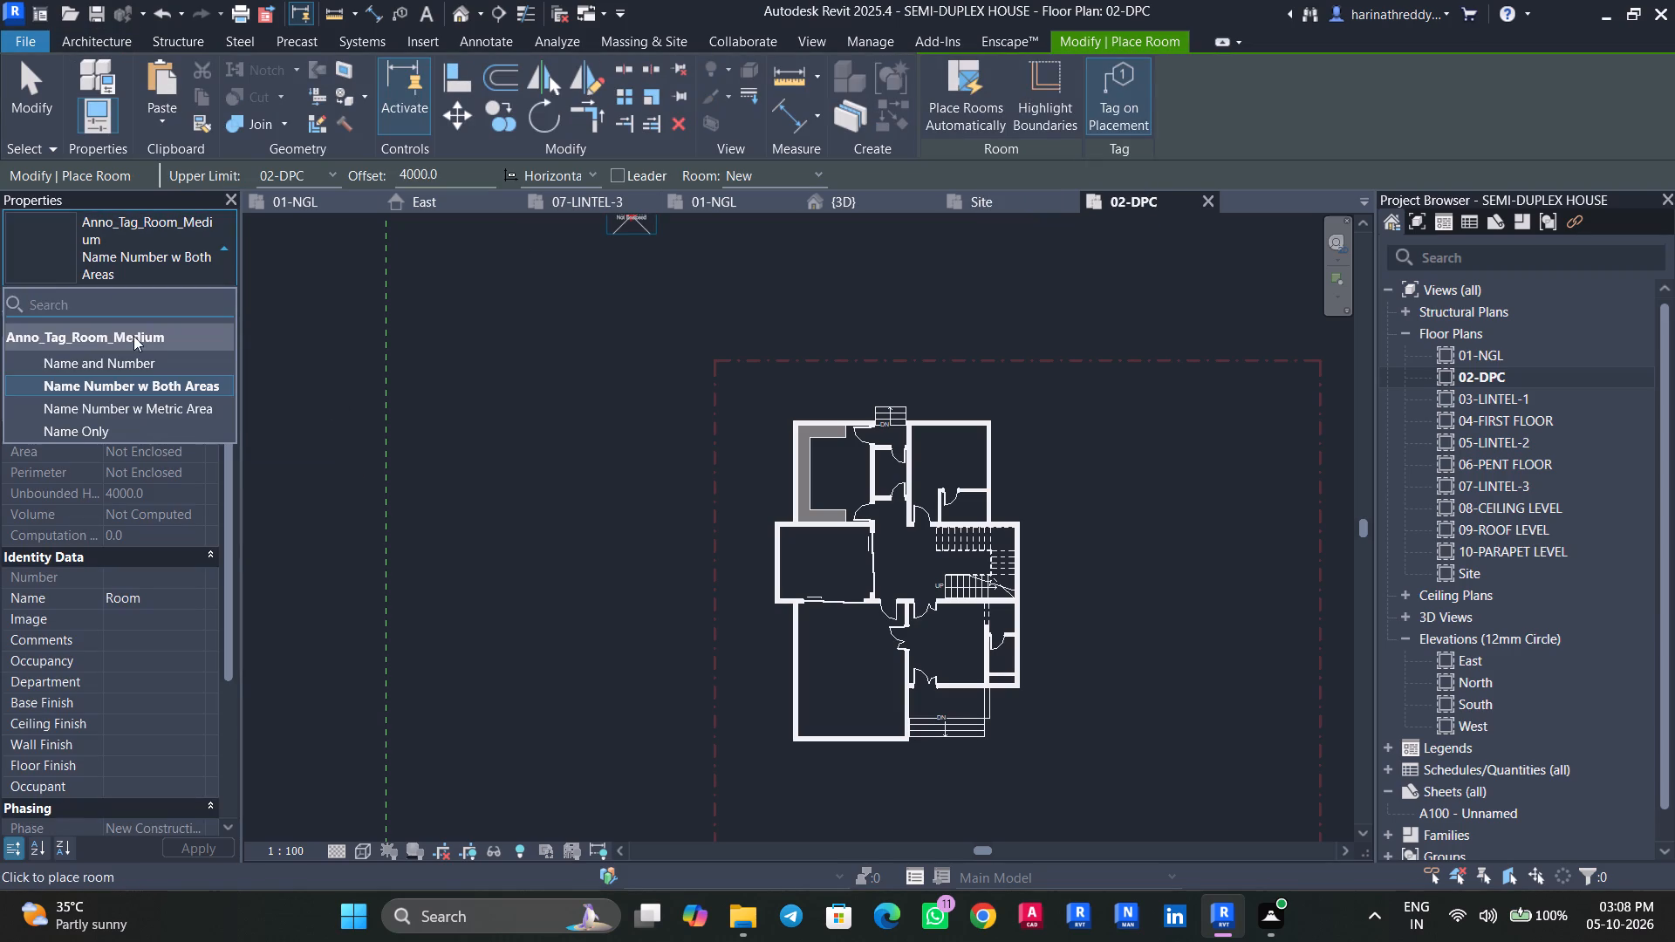
pyautogui.click(154, 409)
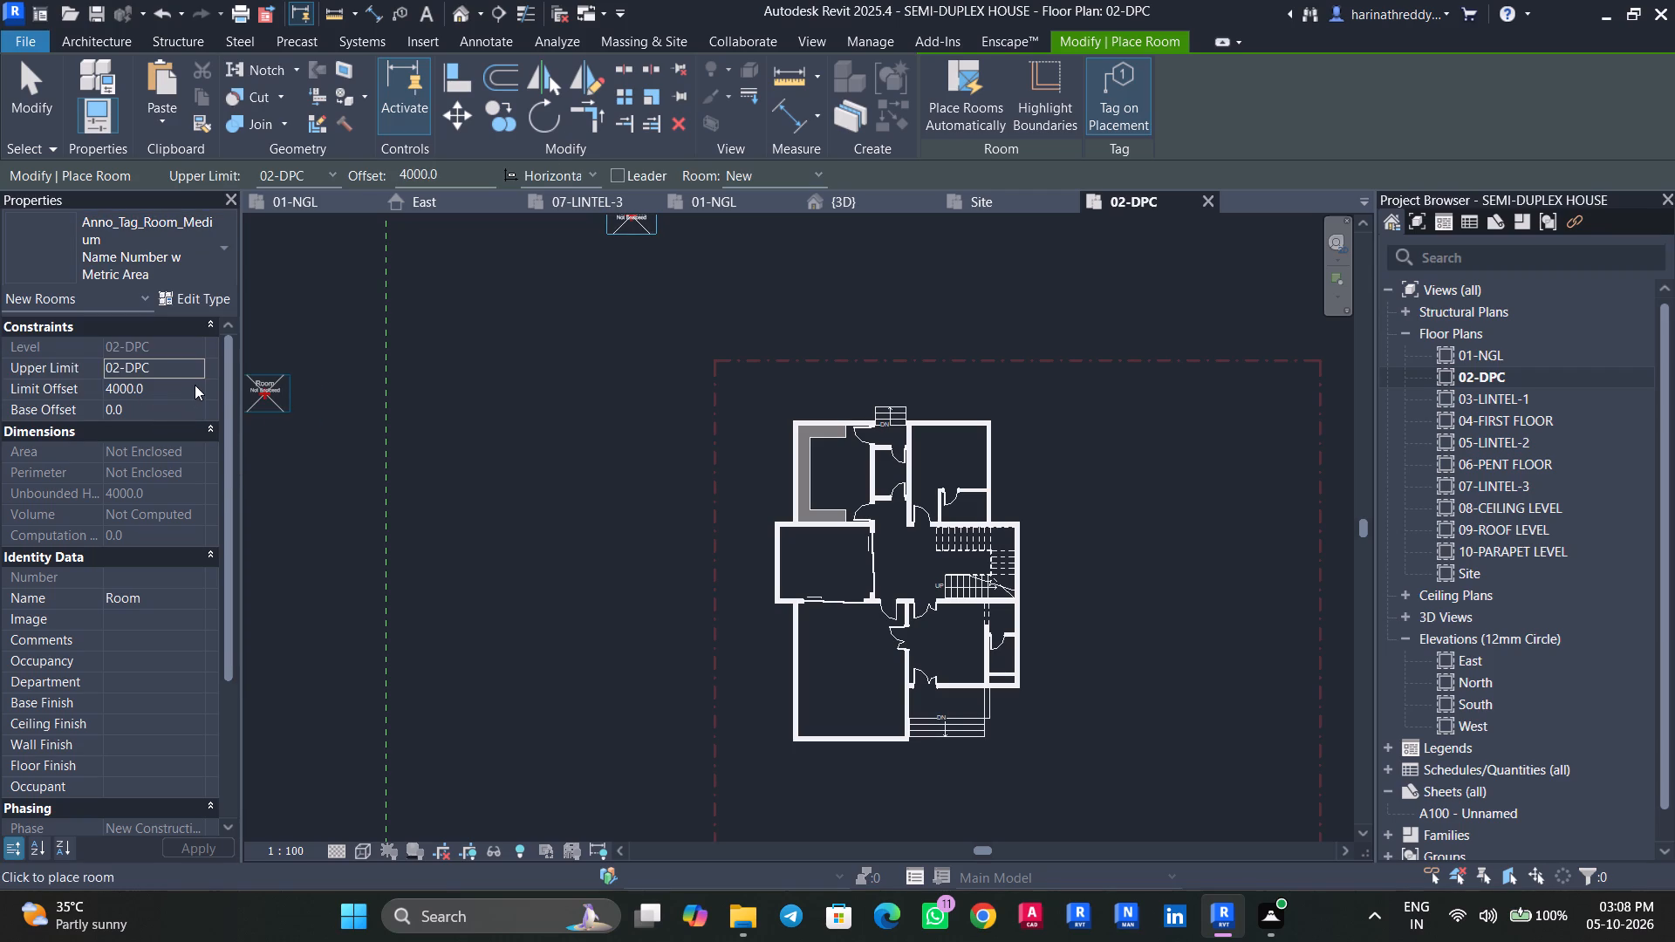
# Set the new rooms' upper limit to 04-FIRST FLOOR and their limit offset to 0.
pyautogui.click(203, 386)
pyautogui.click(201, 362)
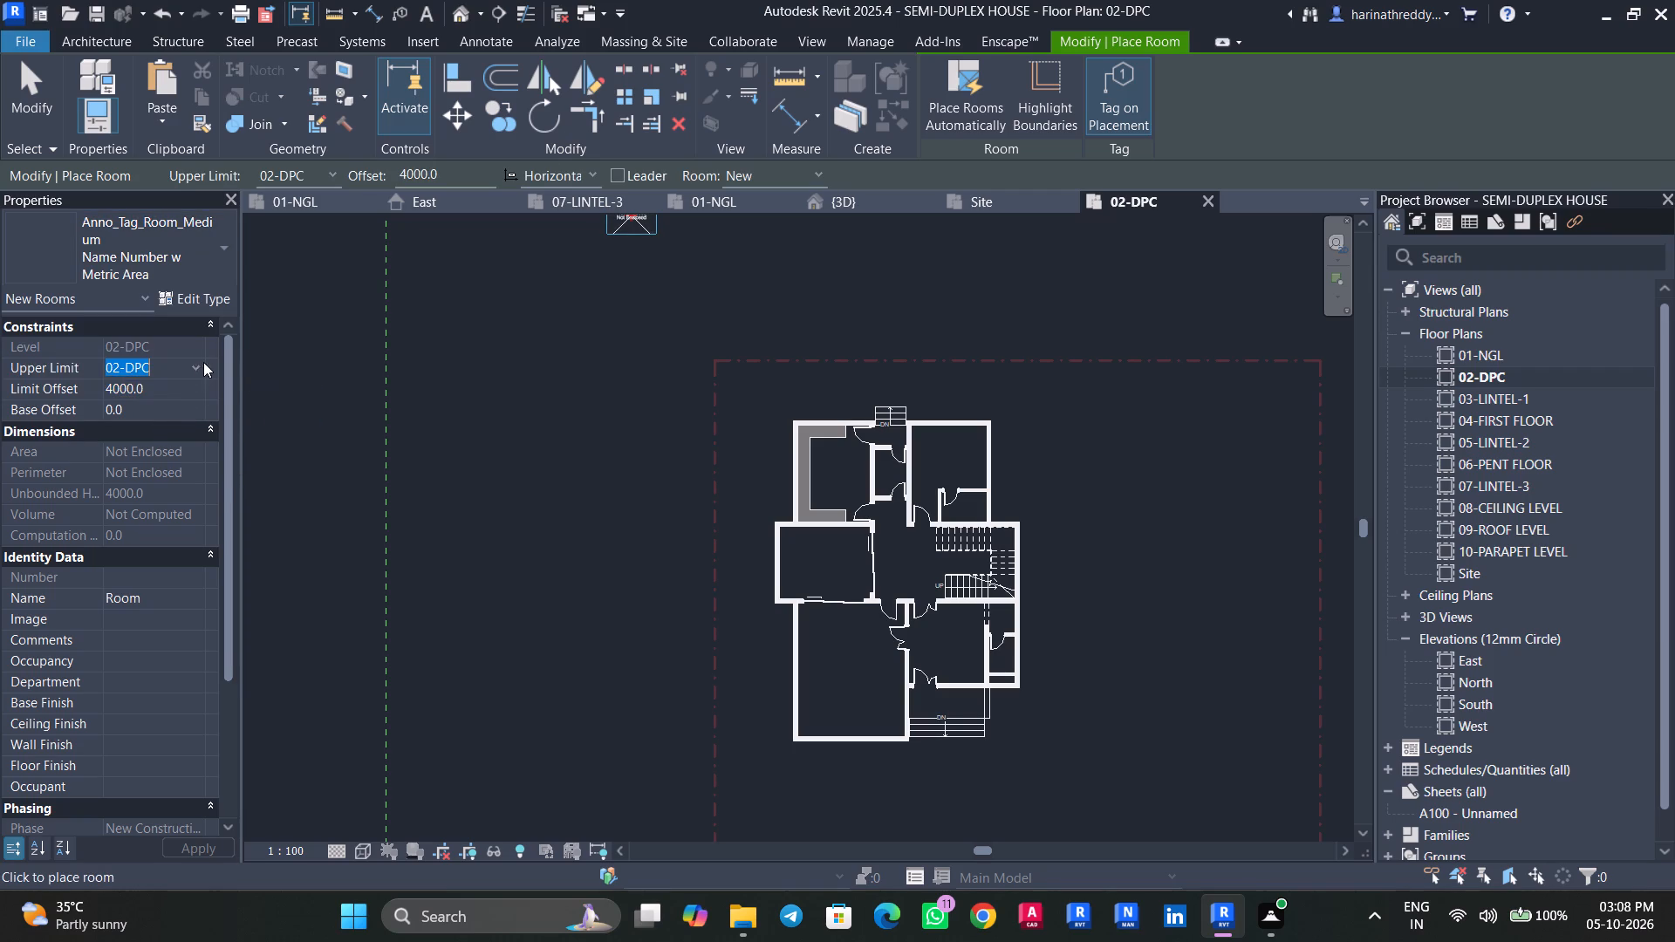
pyautogui.click(177, 442)
pyautogui.click(183, 382)
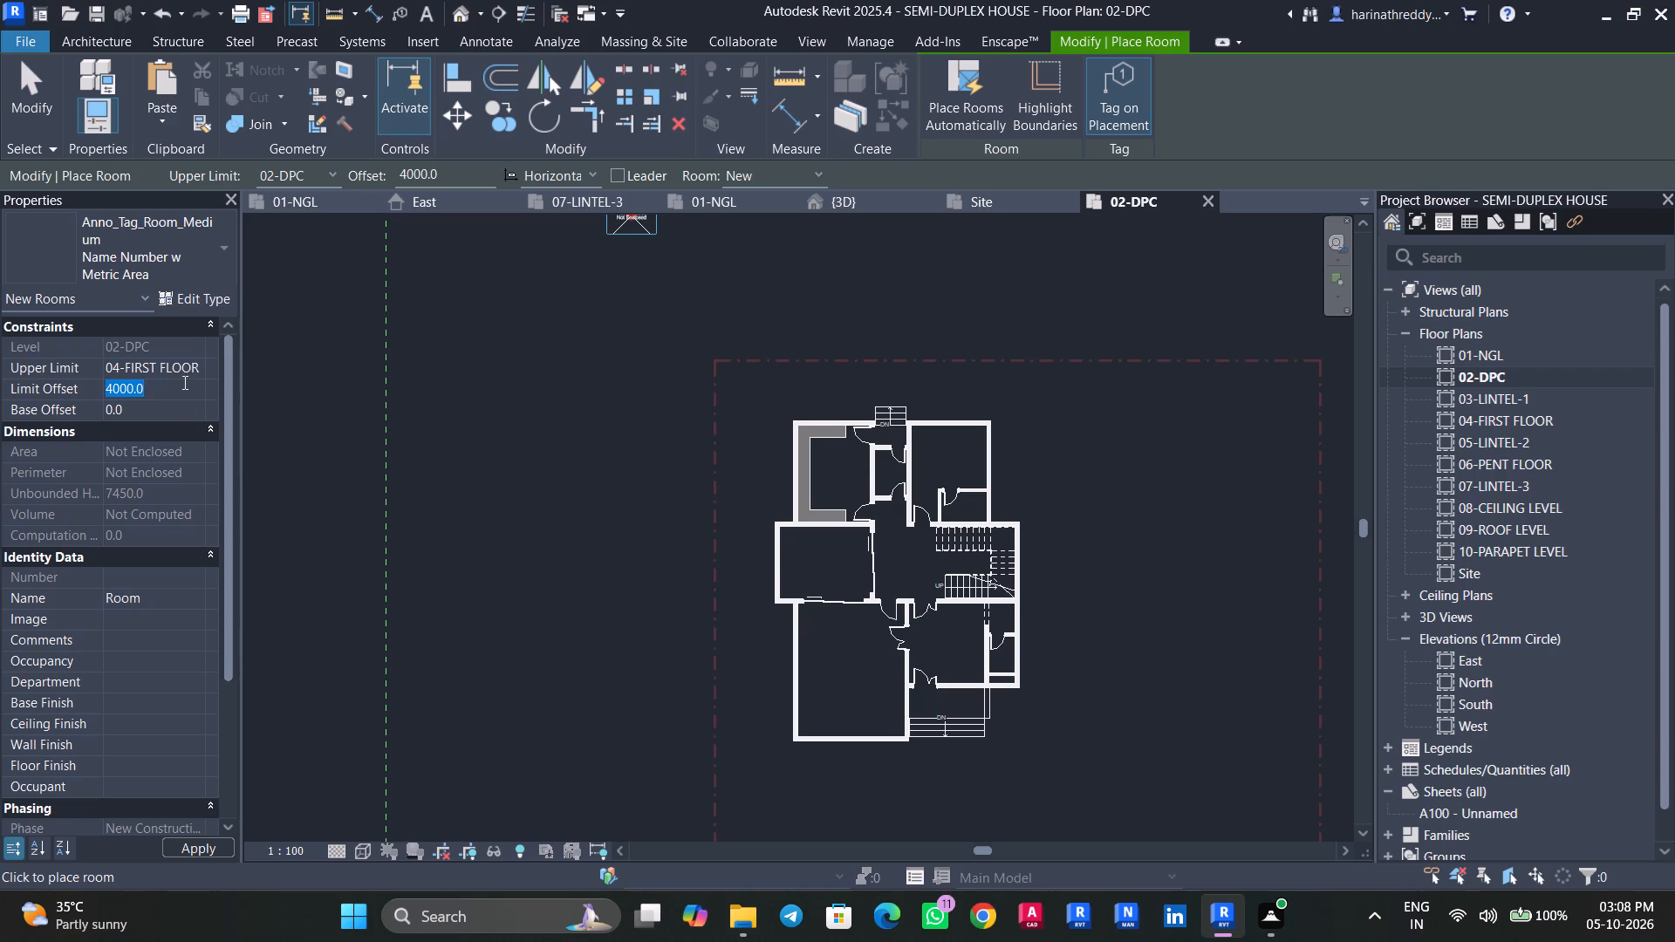
pyautogui.press('0')
# Place tagged rooms in the plan's large lower-left space, the middle-left space above it, and the upper-left space with the U-shaped counter.
pyautogui.scroll(2, 864, 471)
pyautogui.scroll(-1, 864, 471)
pyautogui.scroll(5, 859, 471)
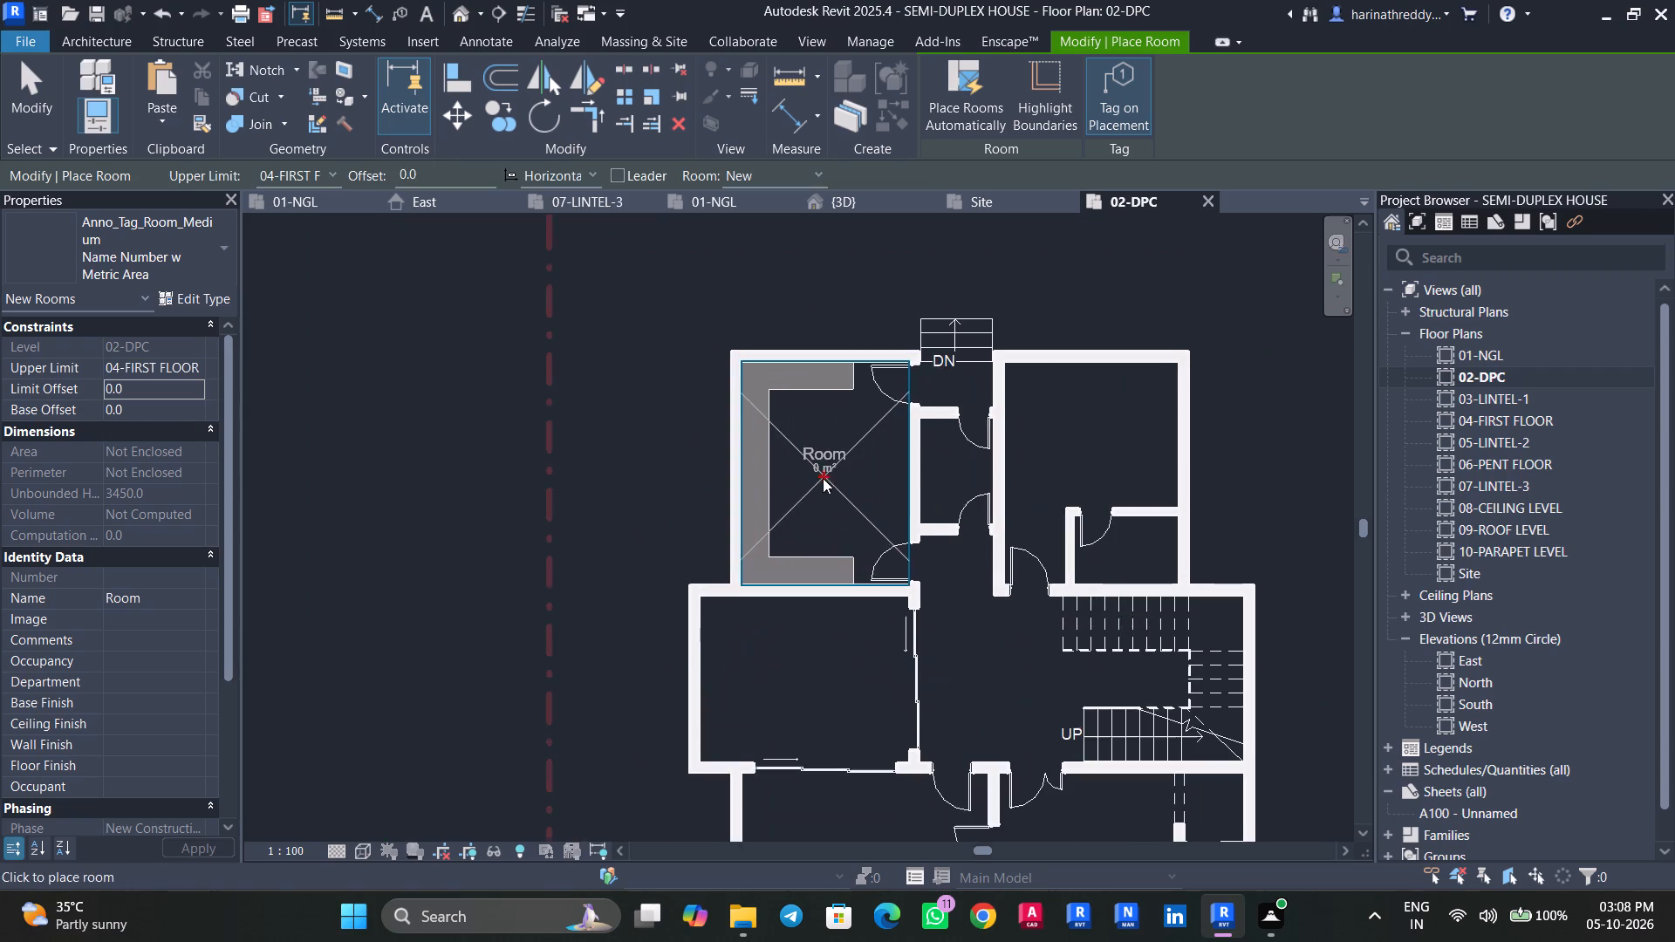
pyautogui.moveTo(822, 494); pyautogui.dragTo(709, 365, button='middle')
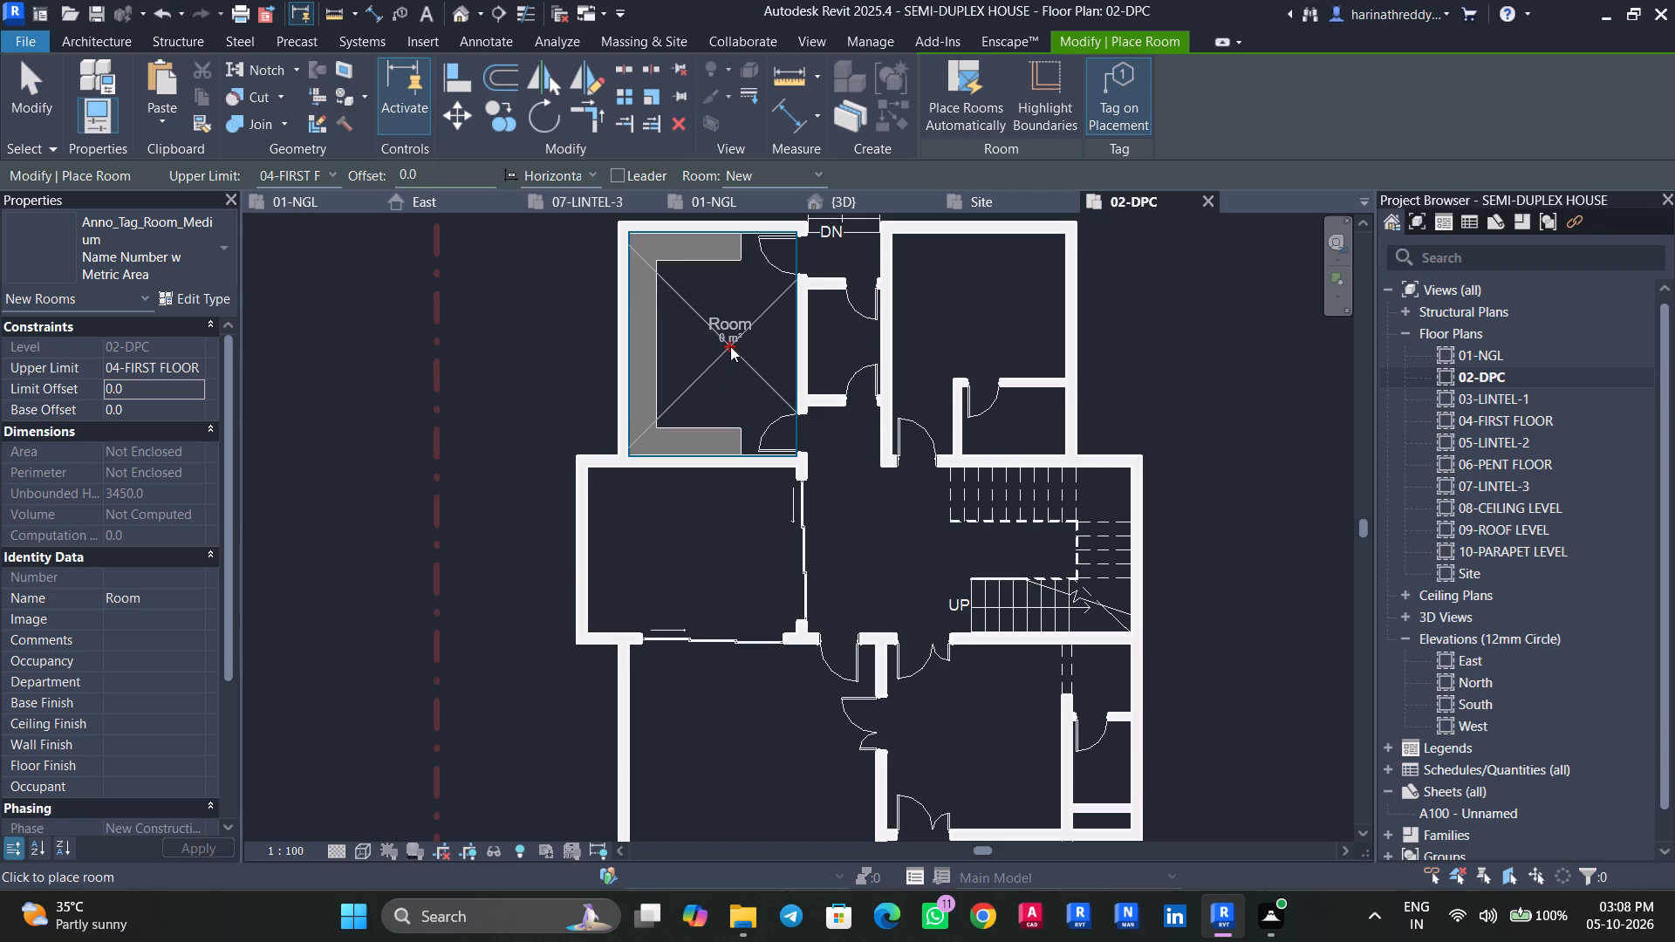
pyautogui.scroll(-1, 730, 346)
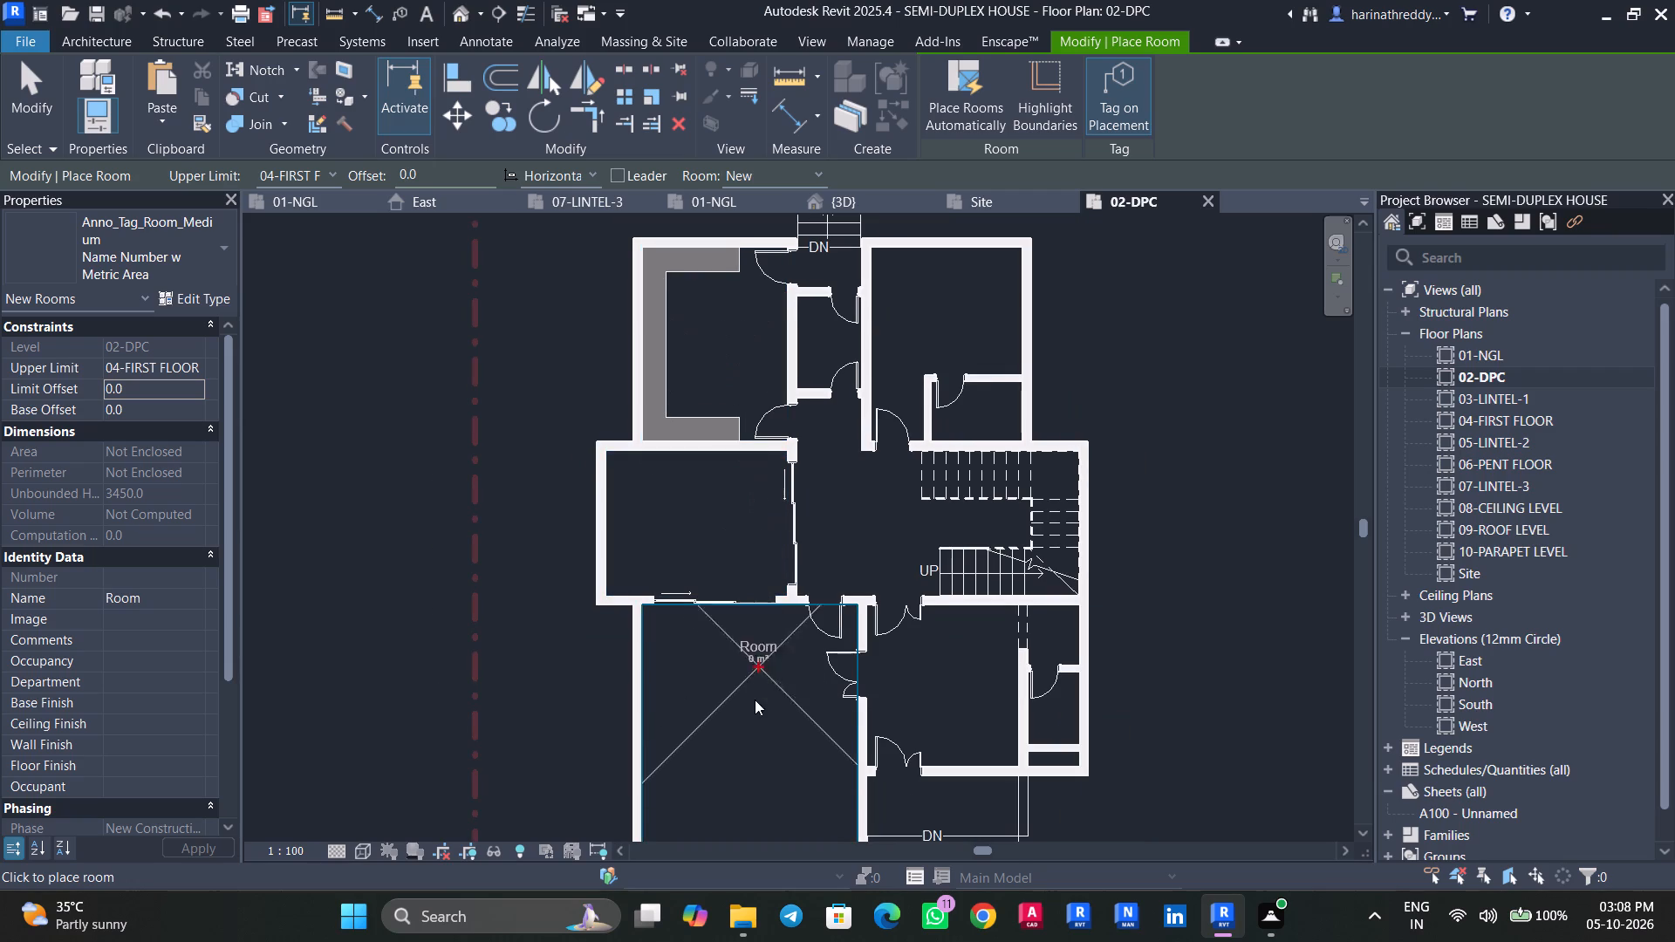
pyautogui.moveTo(732, 679); pyautogui.dragTo(708, 476, button='middle')
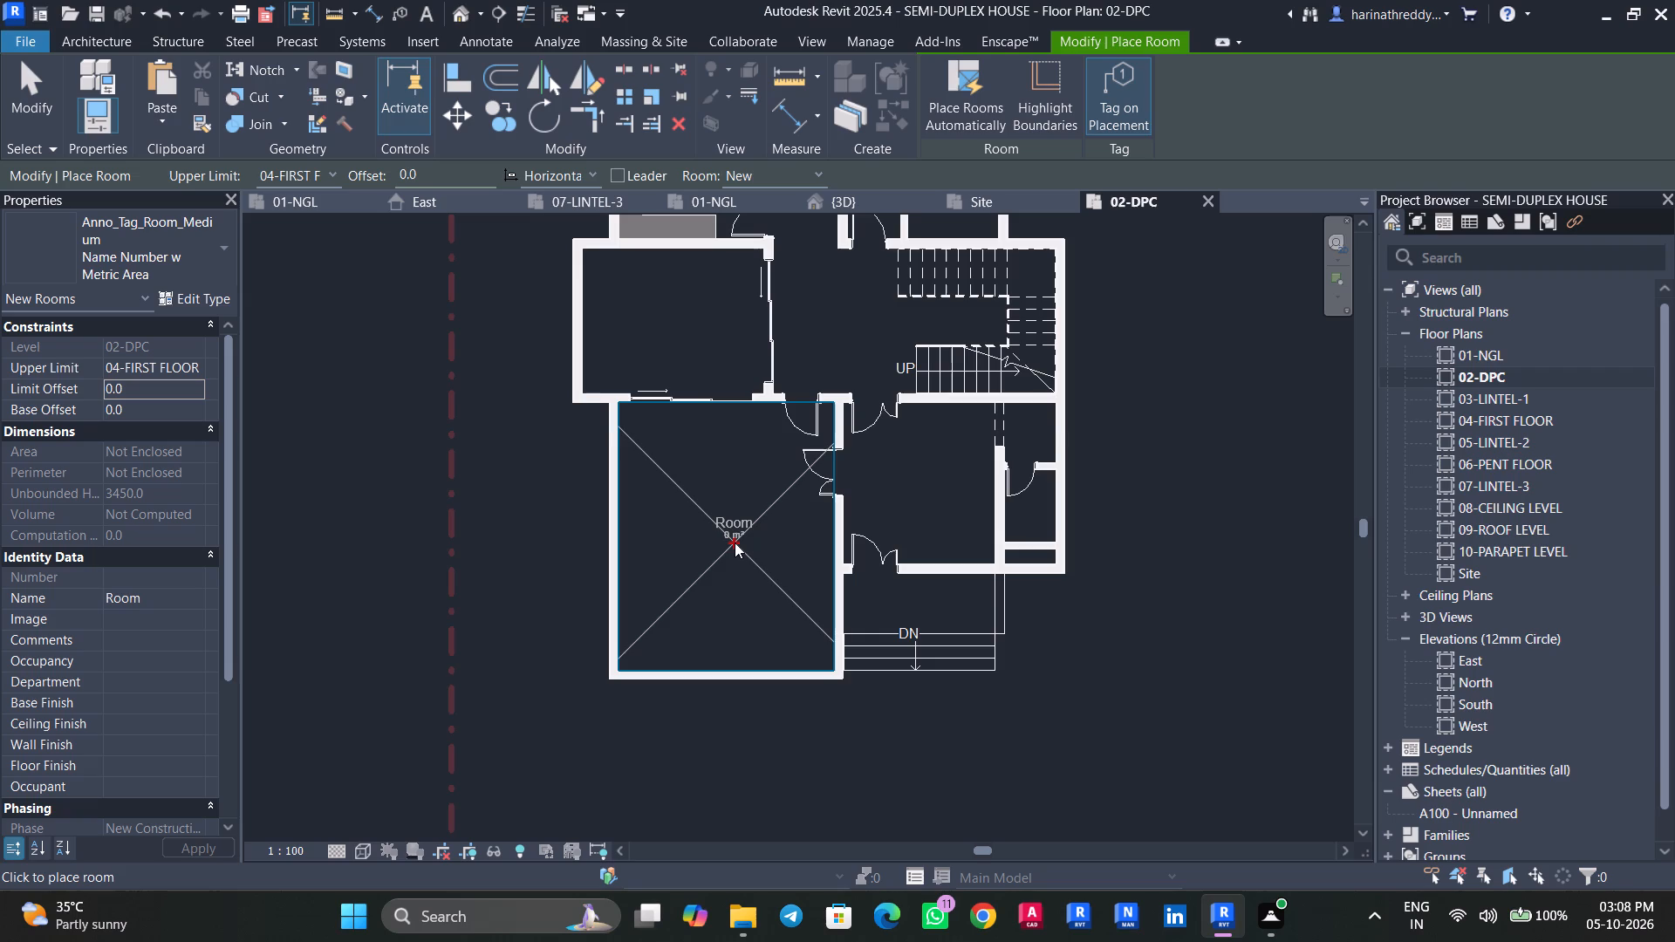
pyautogui.click(735, 543)
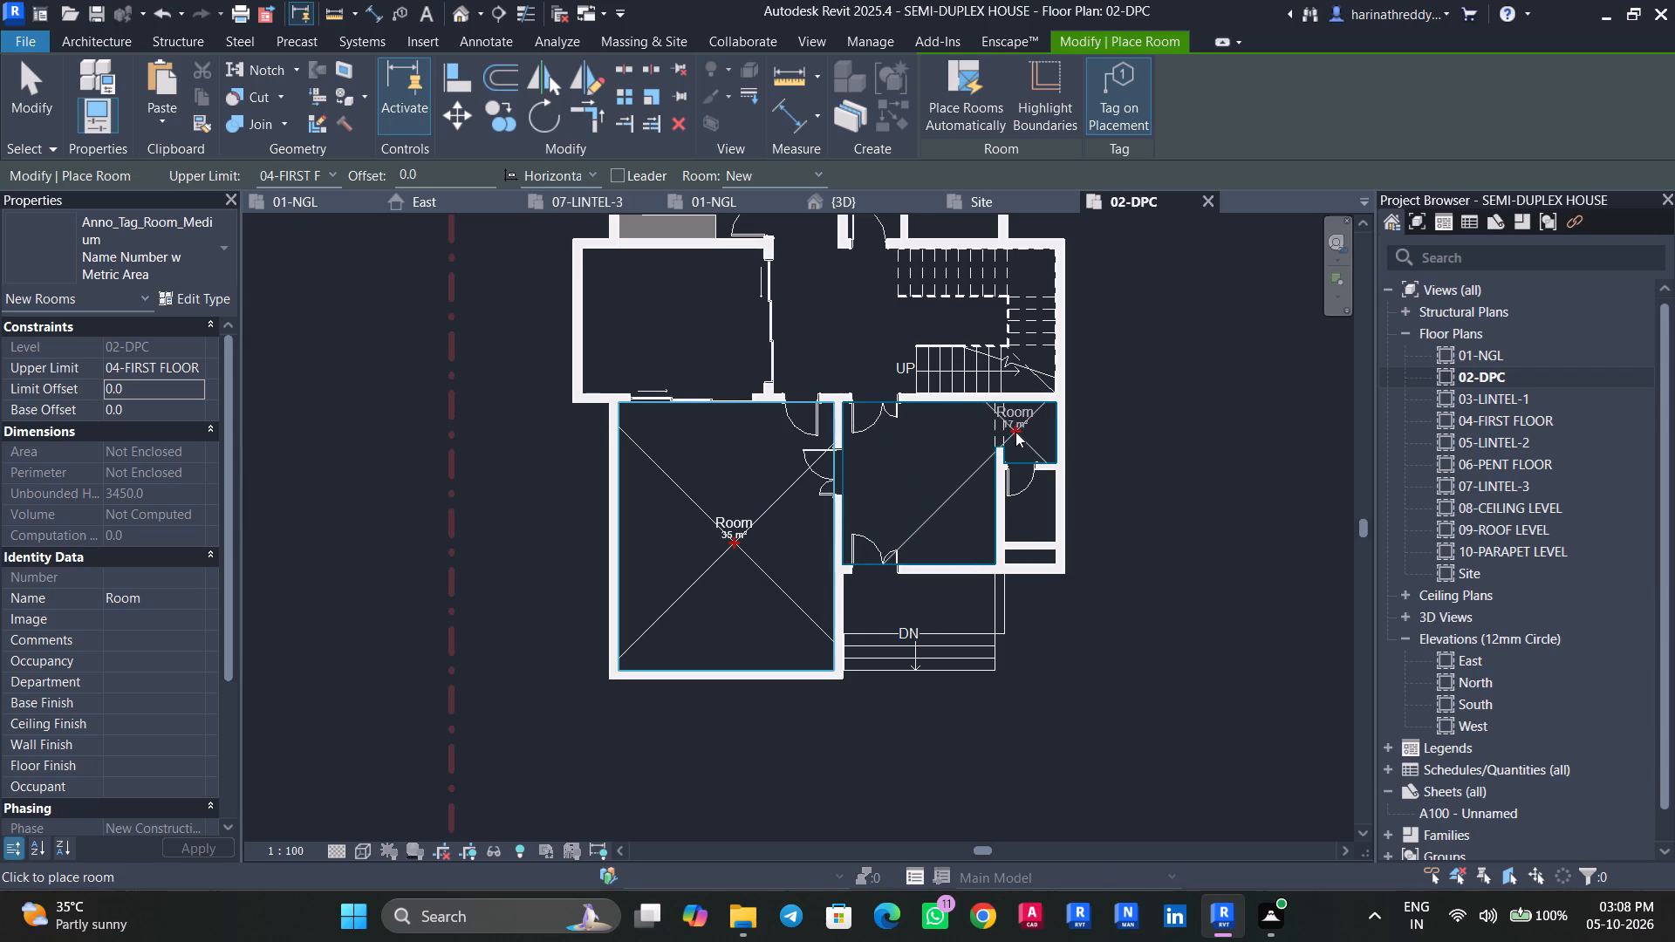
pyautogui.scroll(-1, 674, 327)
pyautogui.moveTo(675, 352); pyautogui.dragTo(680, 445, button='middle')
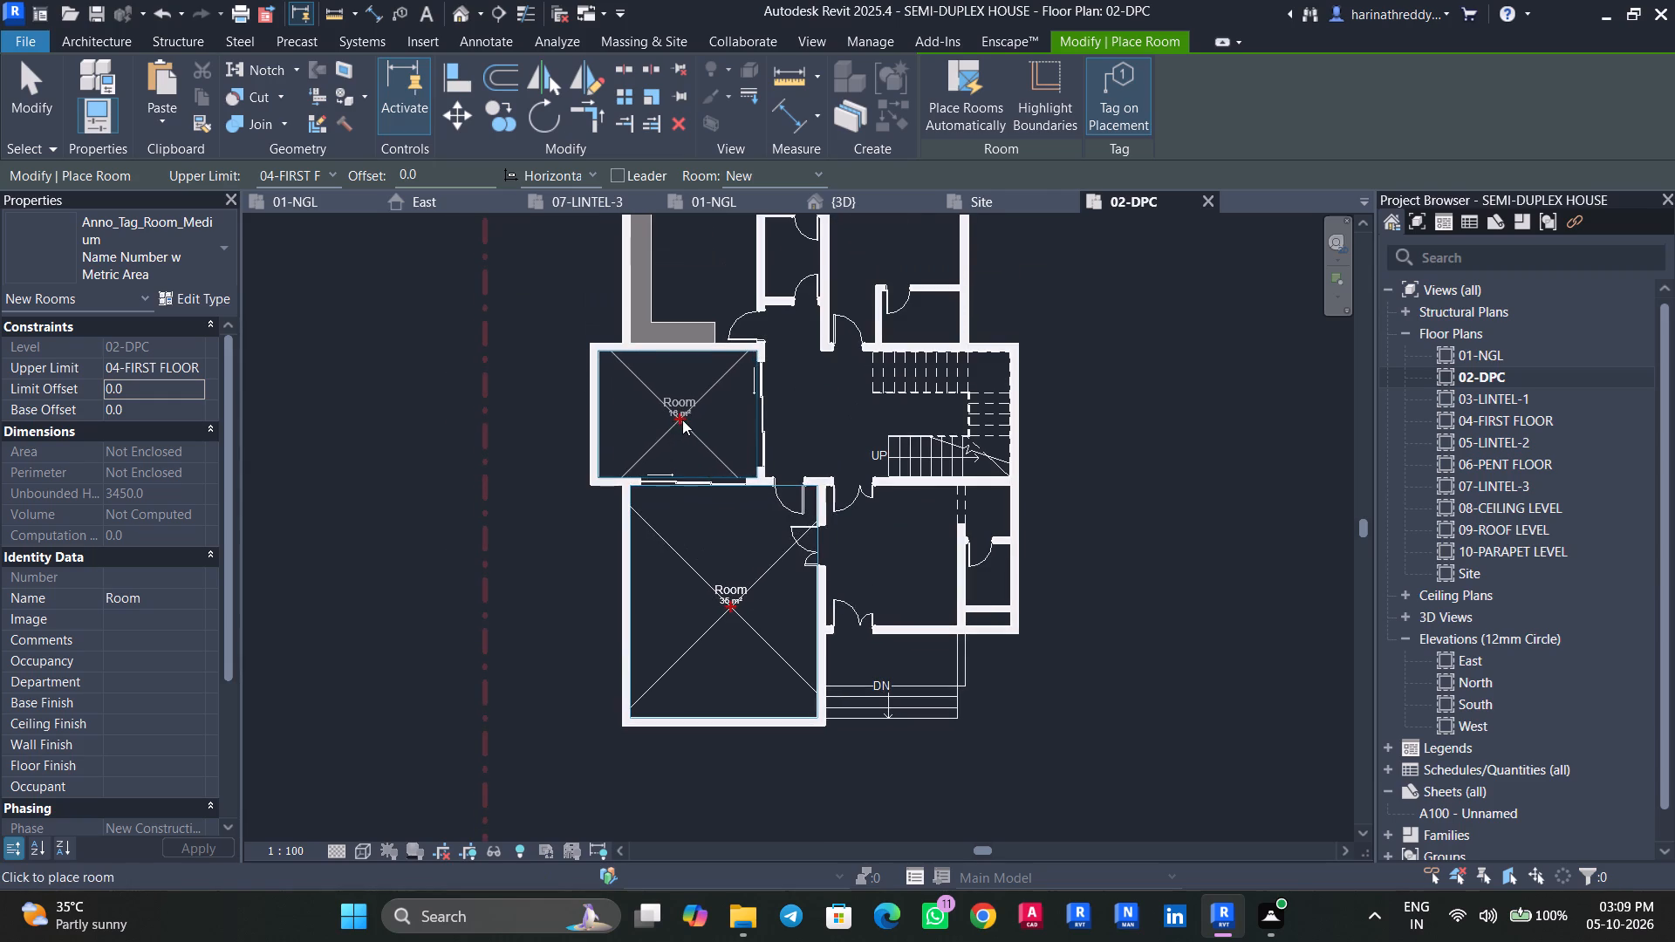
pyautogui.click(680, 420)
pyautogui.moveTo(686, 371); pyautogui.dragTo(684, 501, button='middle')
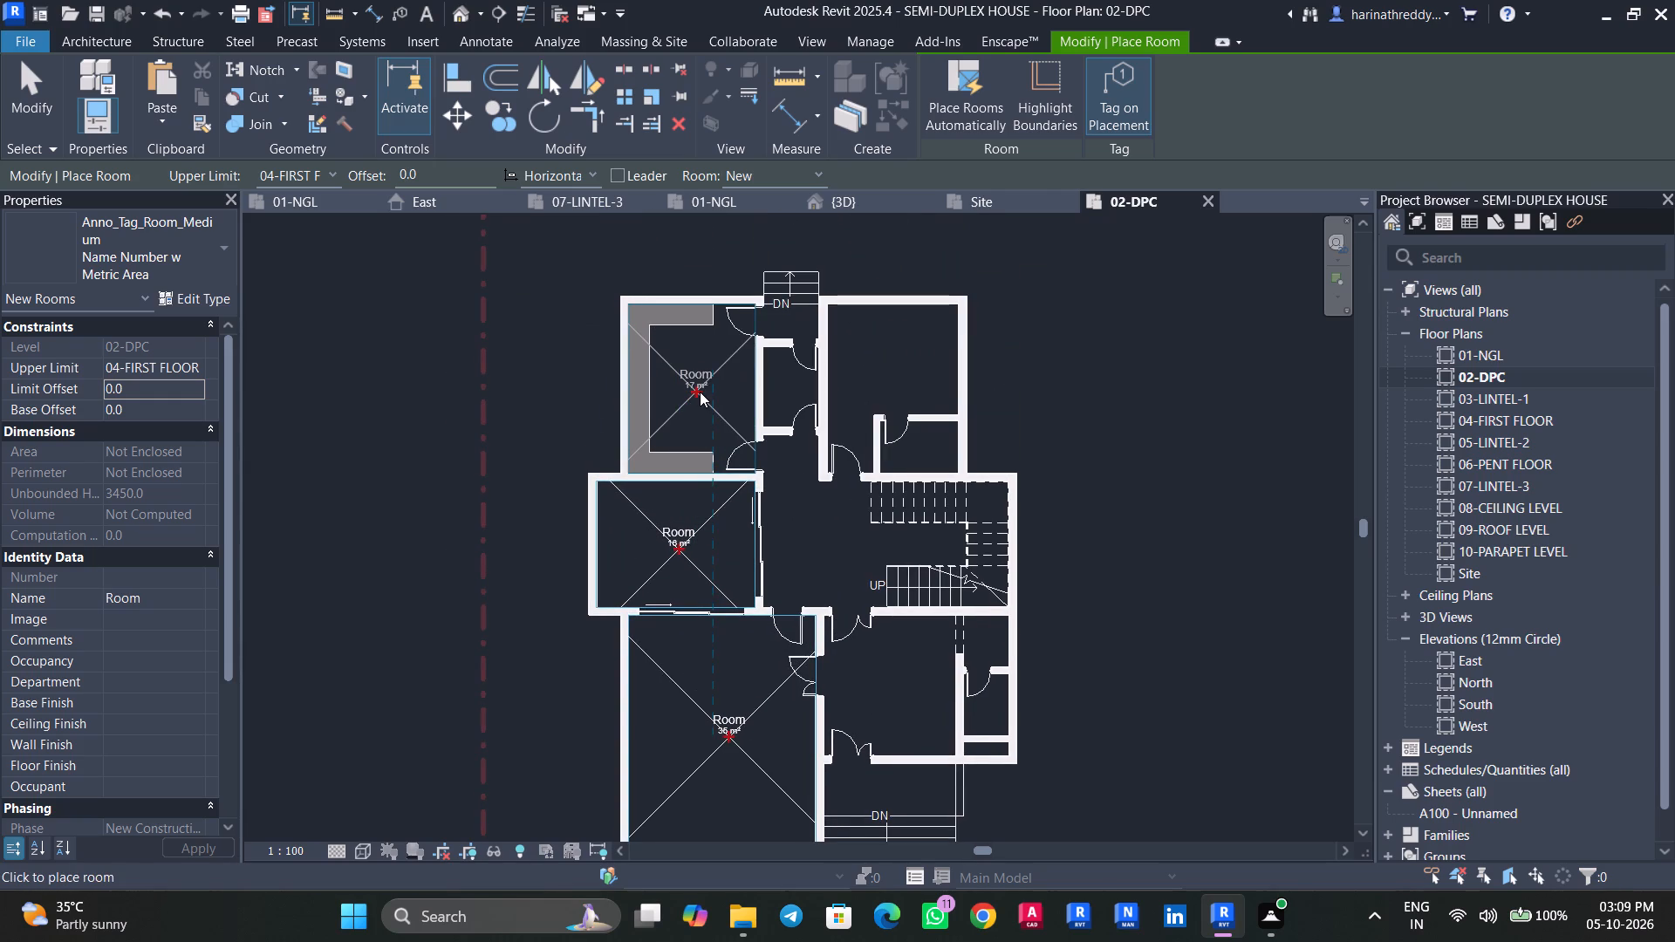
pyautogui.click(700, 392)
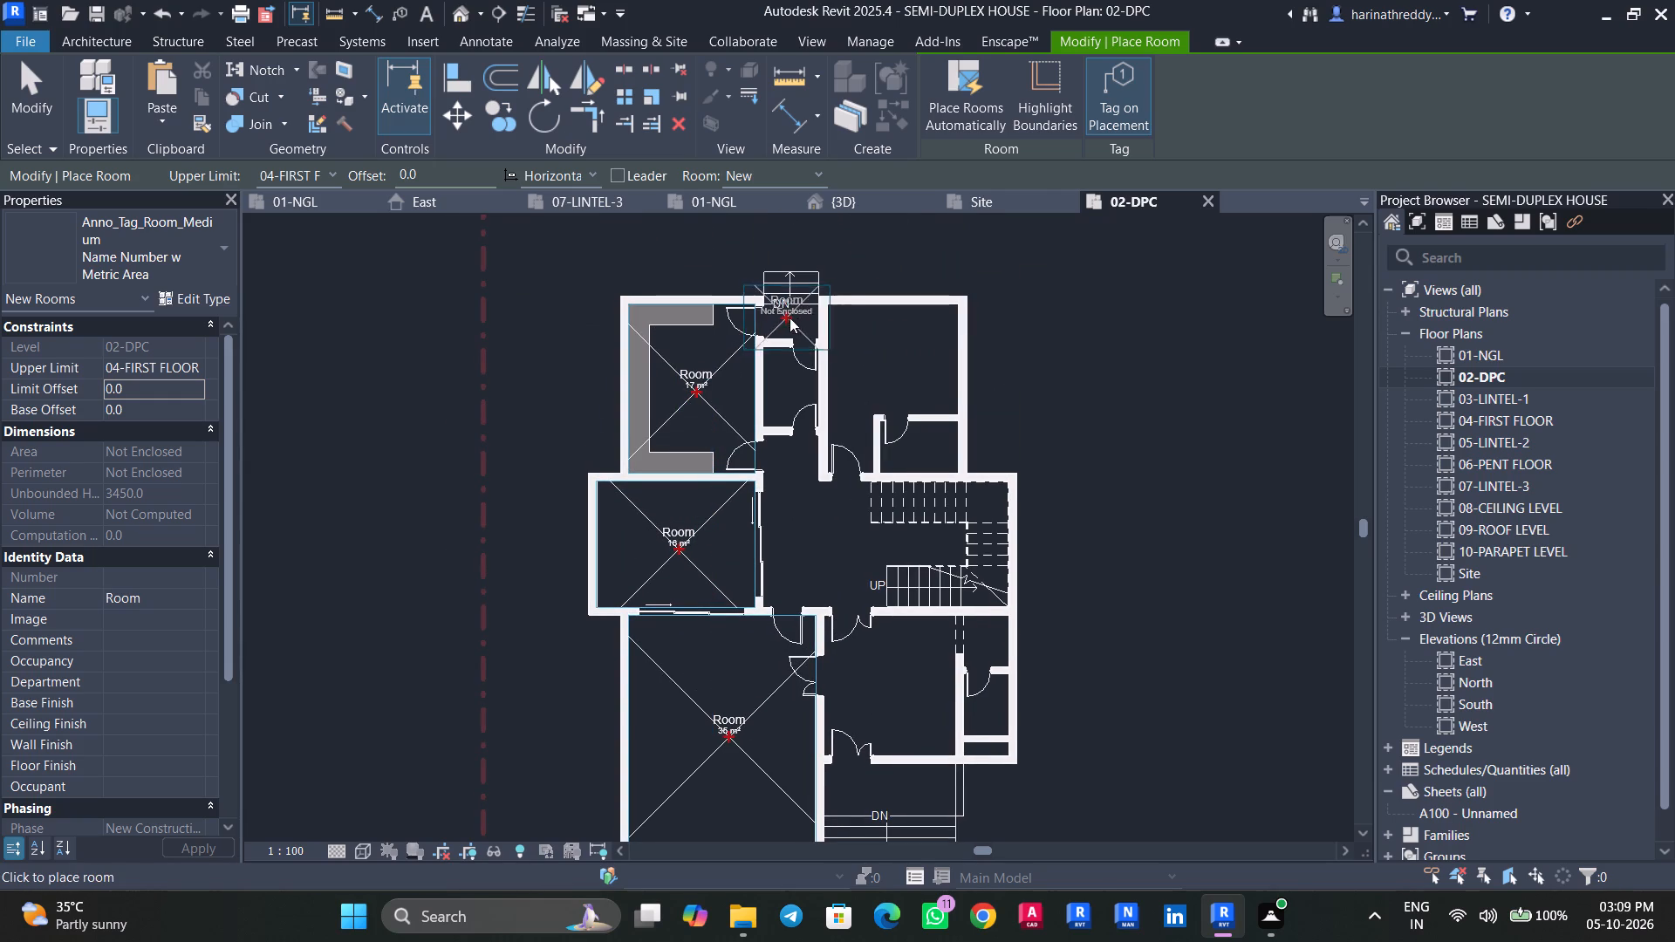
# Place tagged rooms in the plan's upper-right space, its attached small room, the small central room, and the lower-right toilet, and end room placement.
pyautogui.scroll(4, 783, 389)
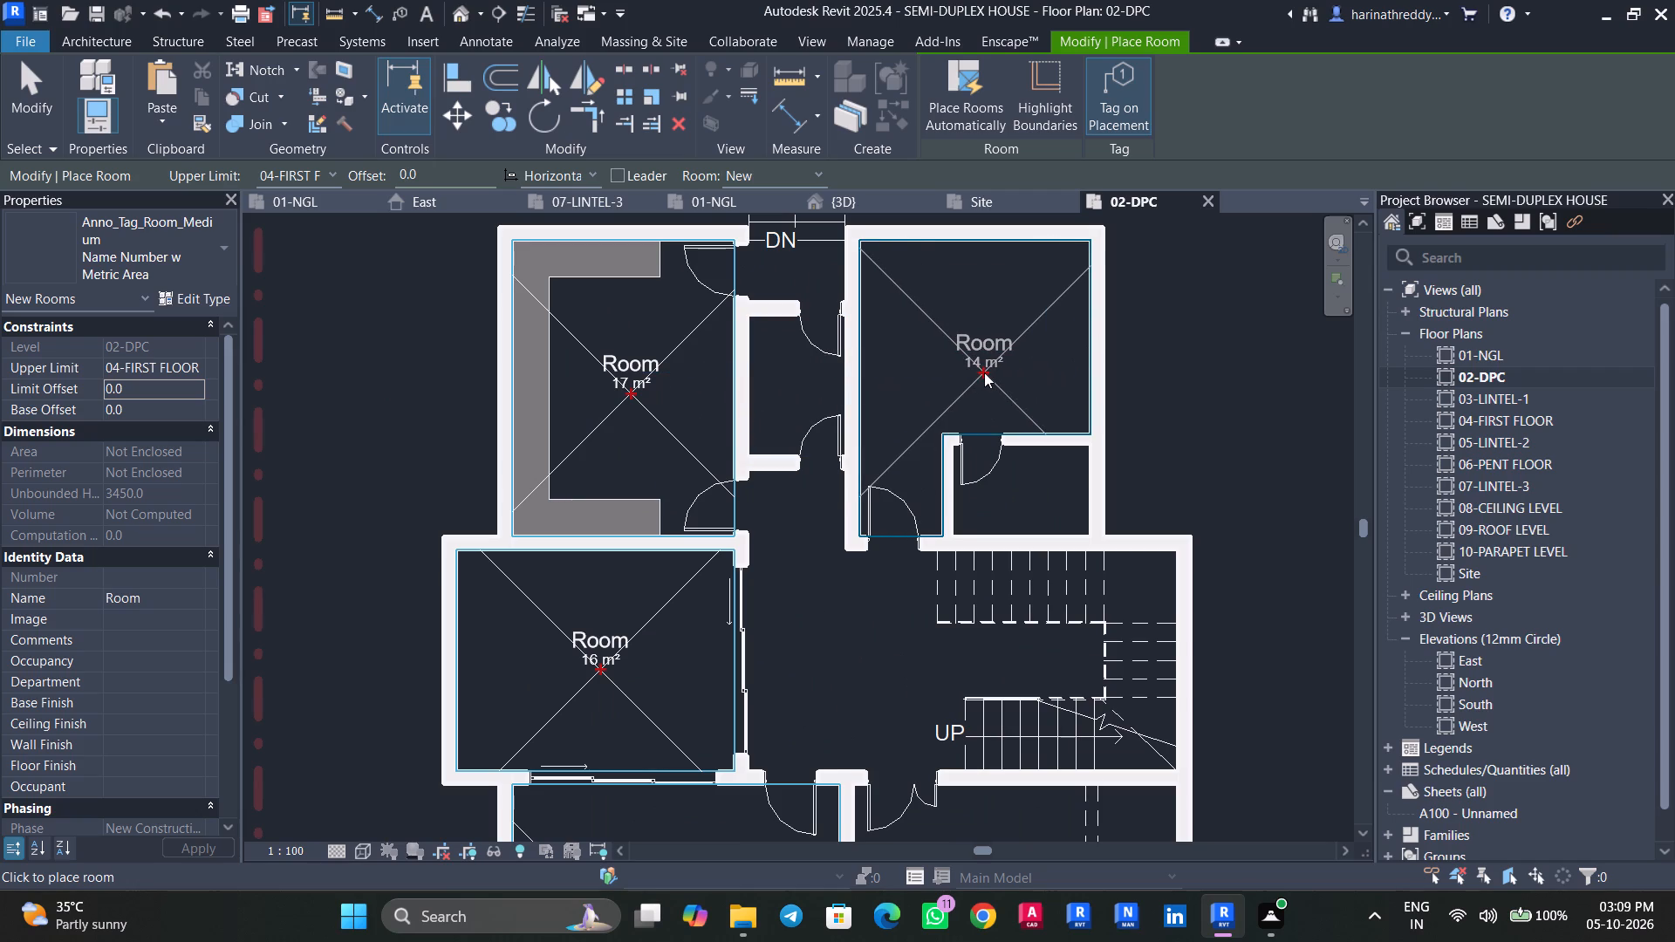
pyautogui.click(983, 368)
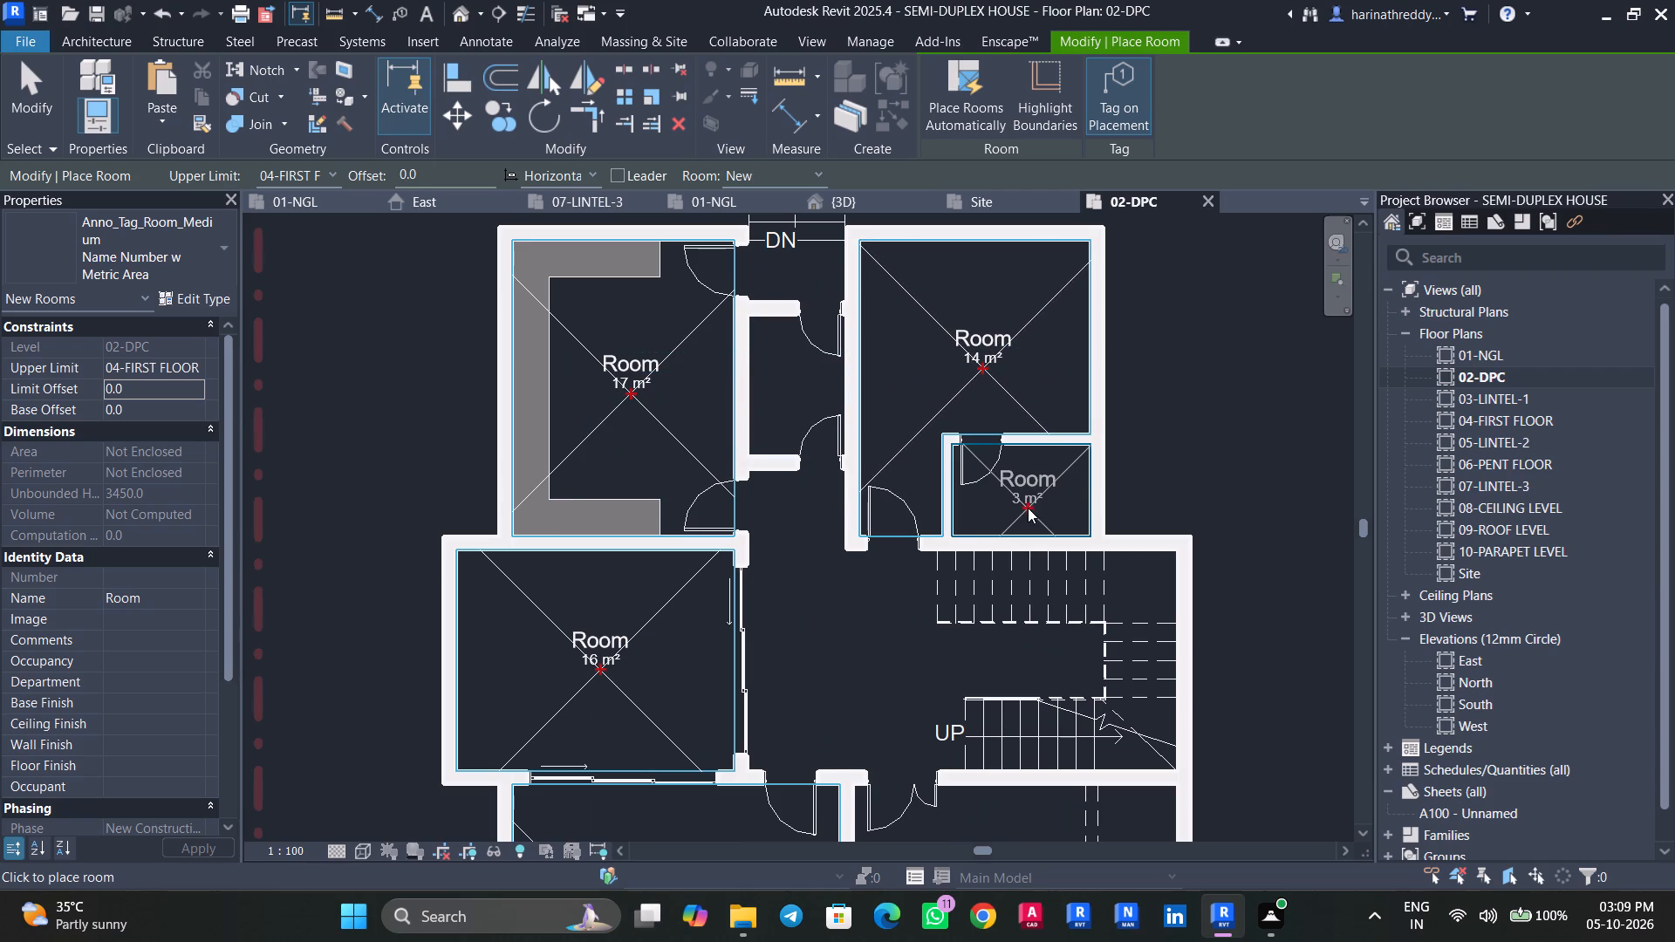
pyautogui.click(1027, 504)
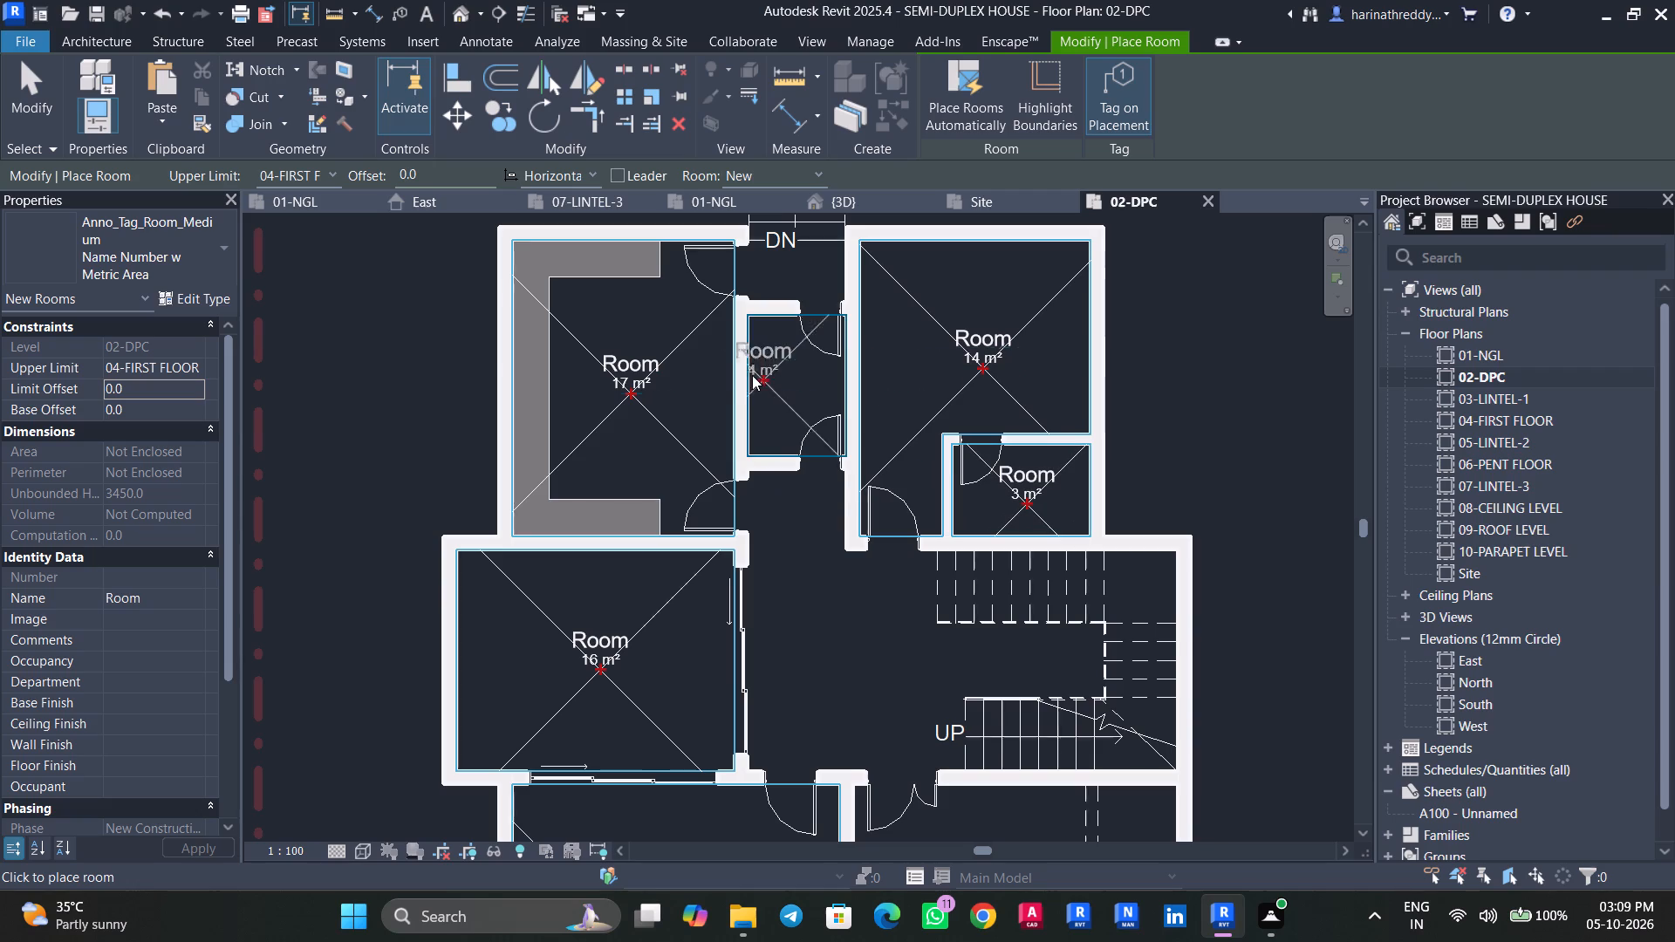
pyautogui.click(793, 392)
pyautogui.moveTo(825, 556); pyautogui.dragTo(813, 281, button='middle')
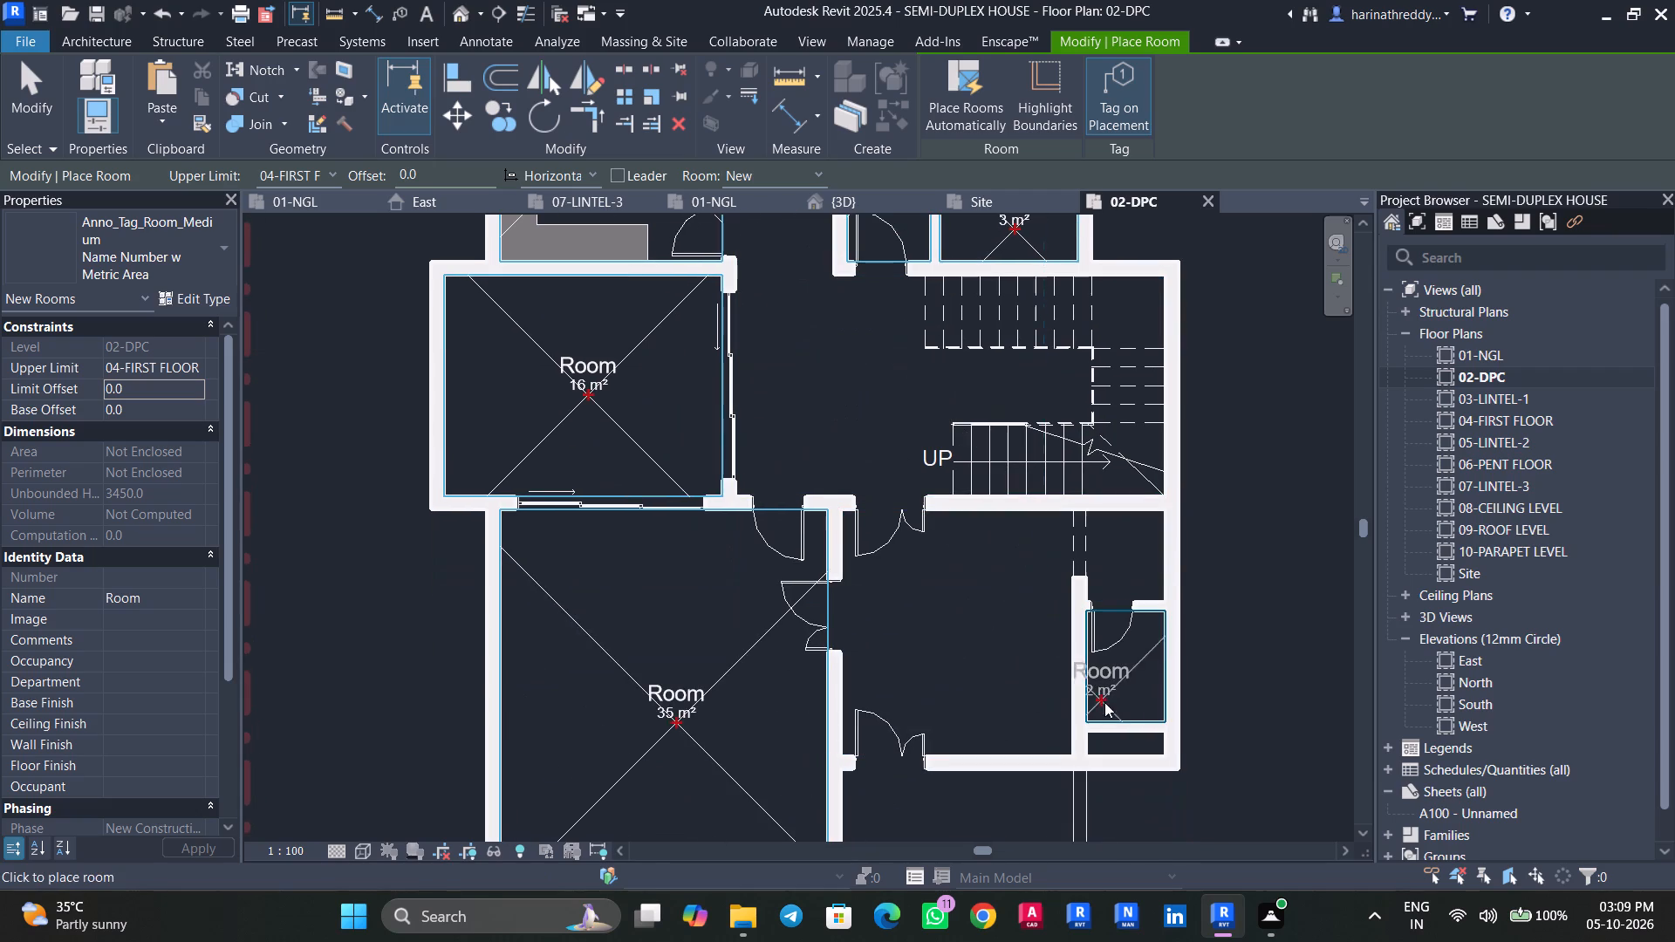
pyautogui.click(1127, 687)
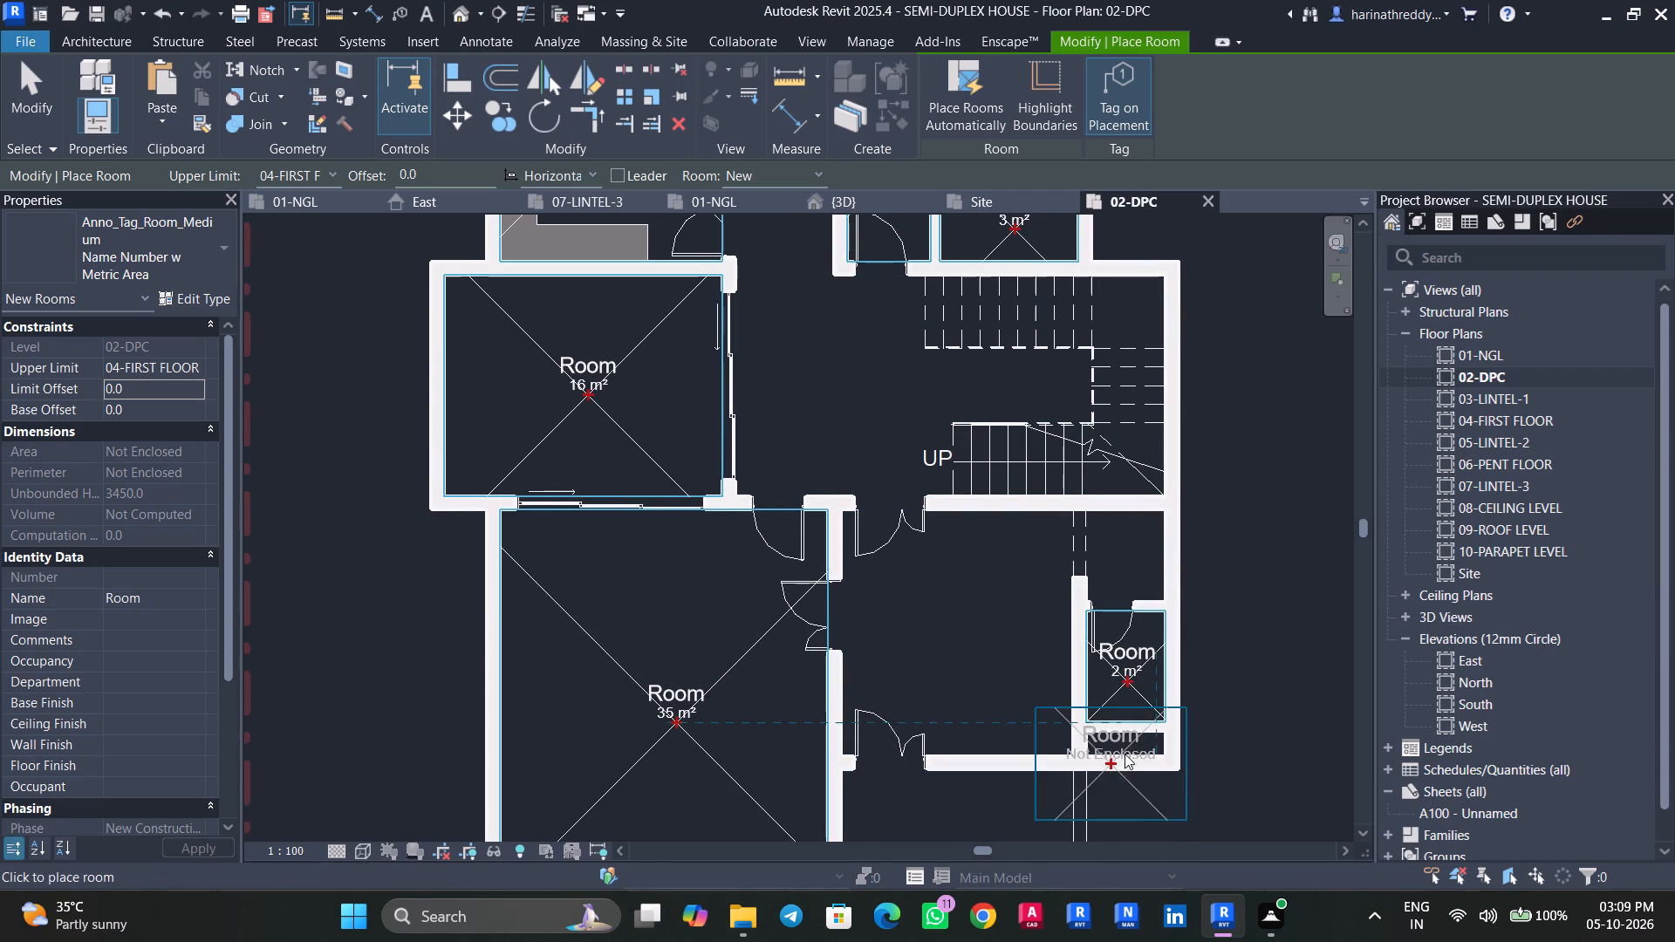
pyautogui.scroll(4, 1127, 748)
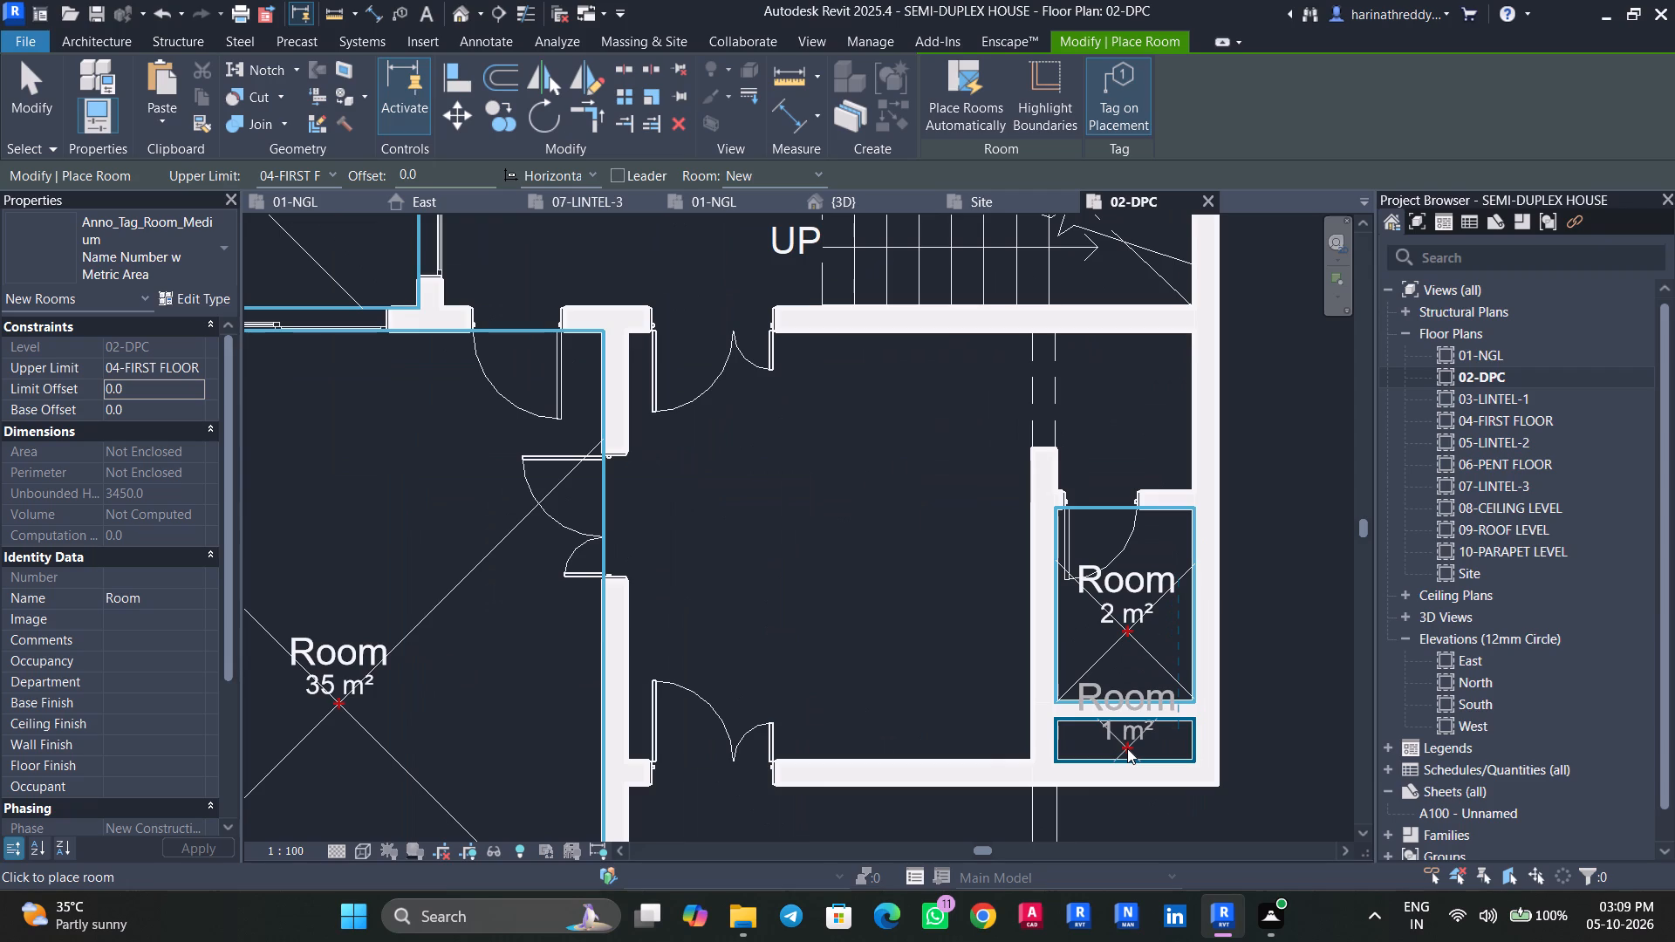
pyautogui.press('Escape')
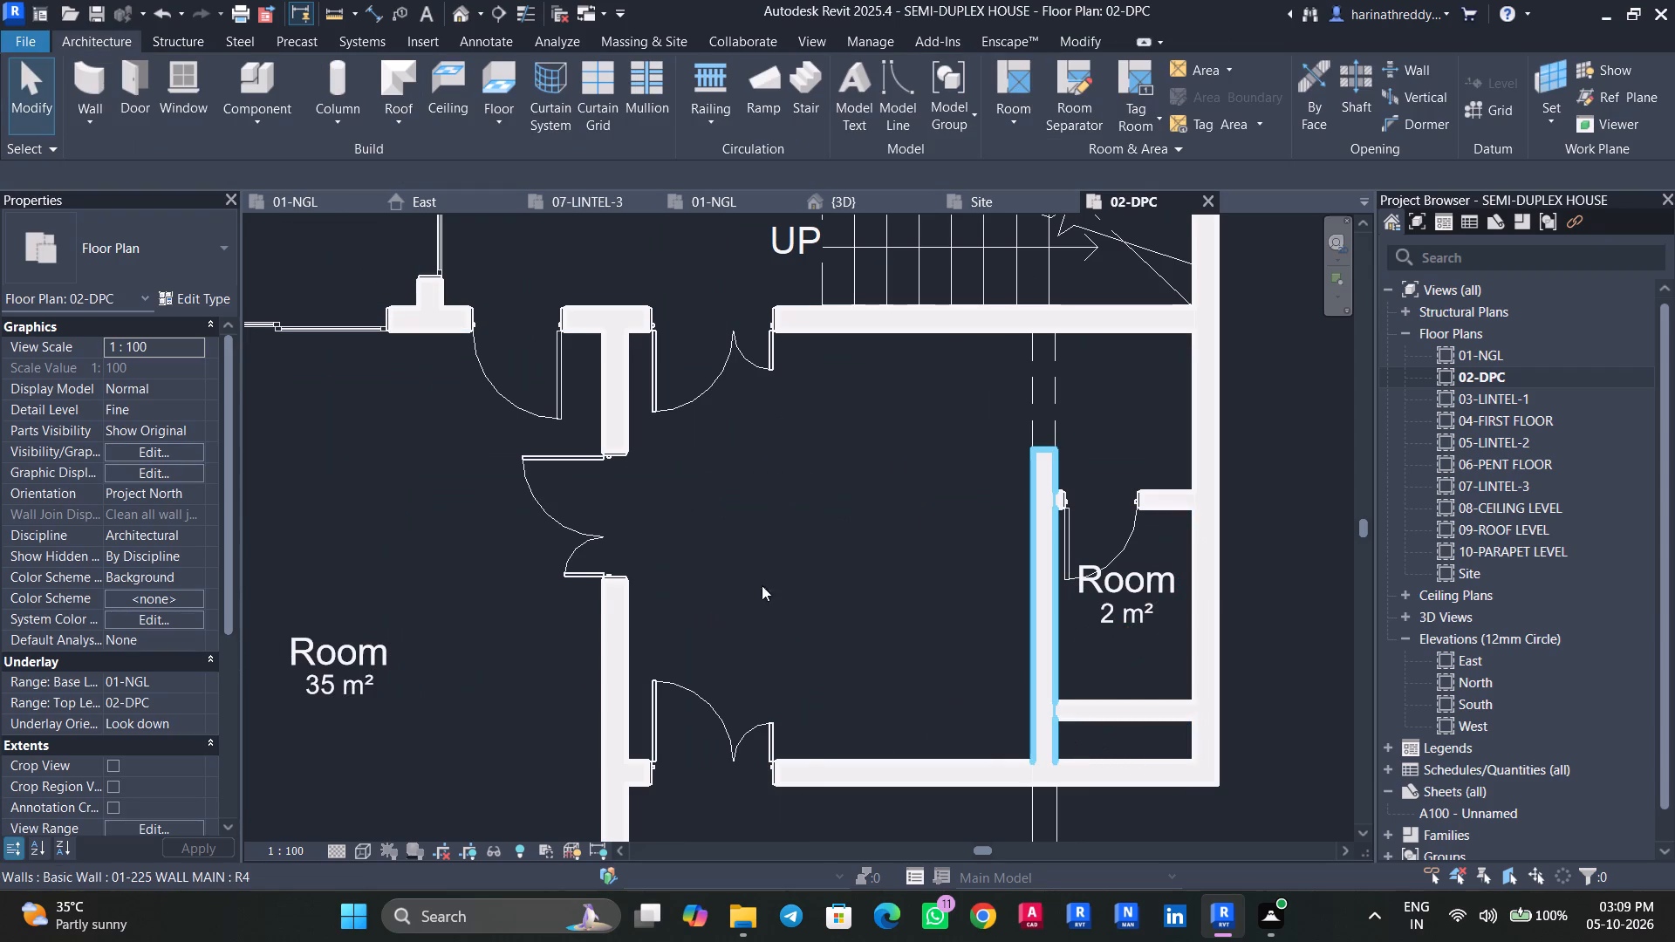
# Draw a room separation line along the top edge of the entrance steps, closing the front of the porch.
pyautogui.scroll(-2, 803, 552)
pyautogui.click(1095, 96)
pyautogui.moveTo(762, 706); pyautogui.dragTo(805, 553, button='middle')
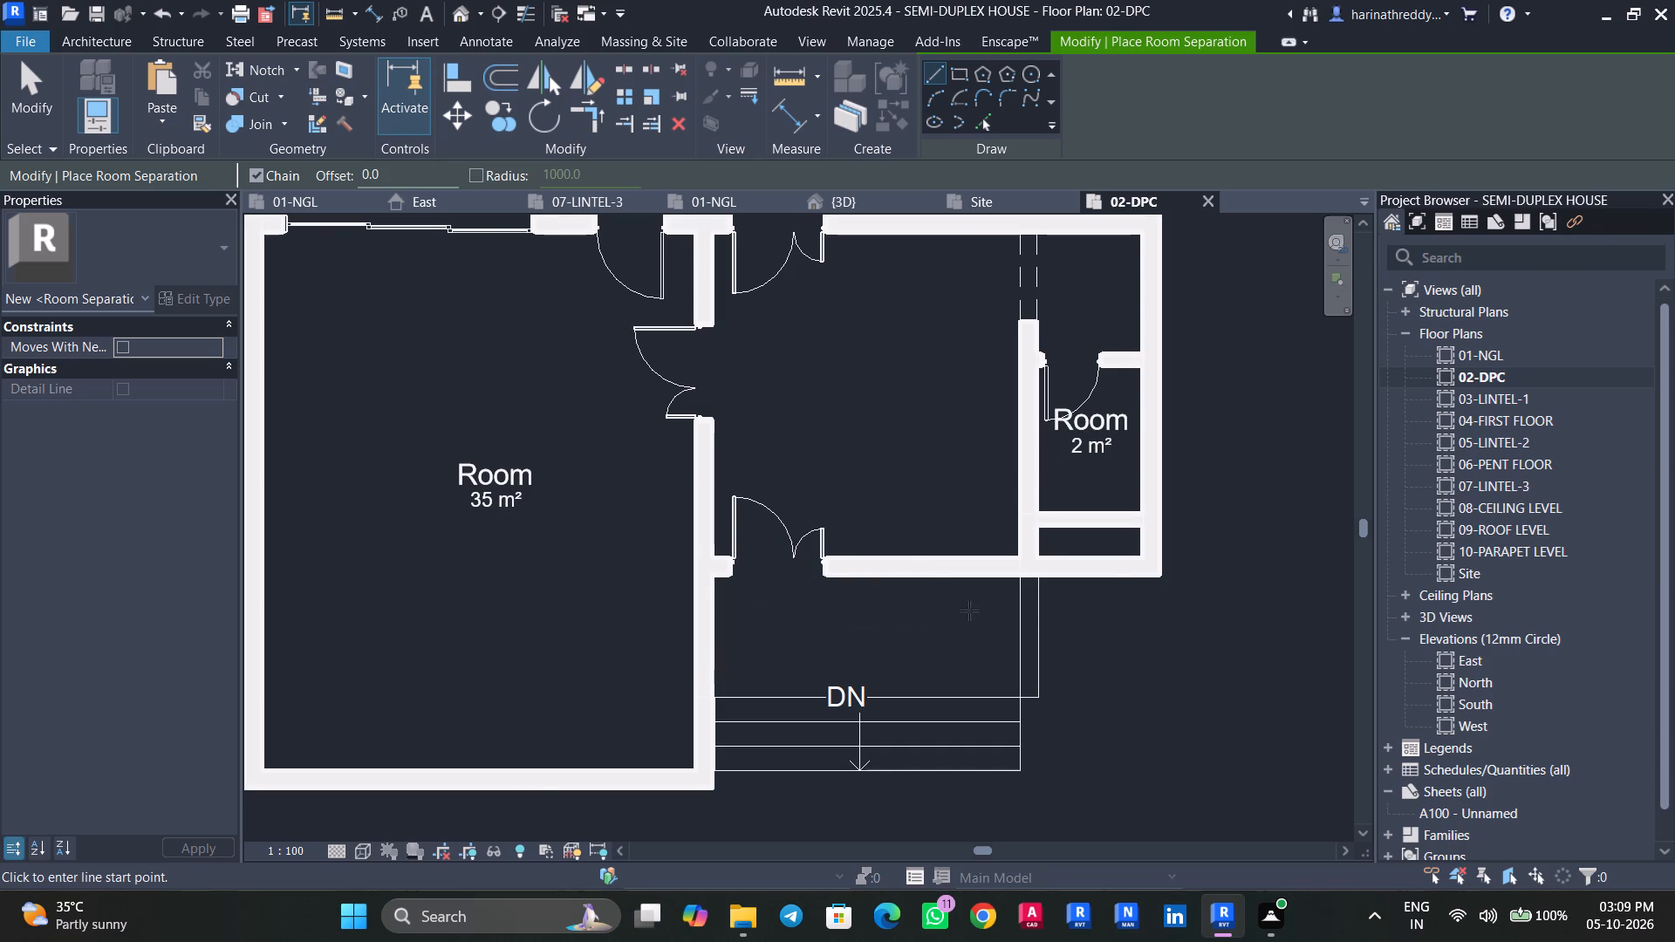
pyautogui.scroll(4, 1040, 597)
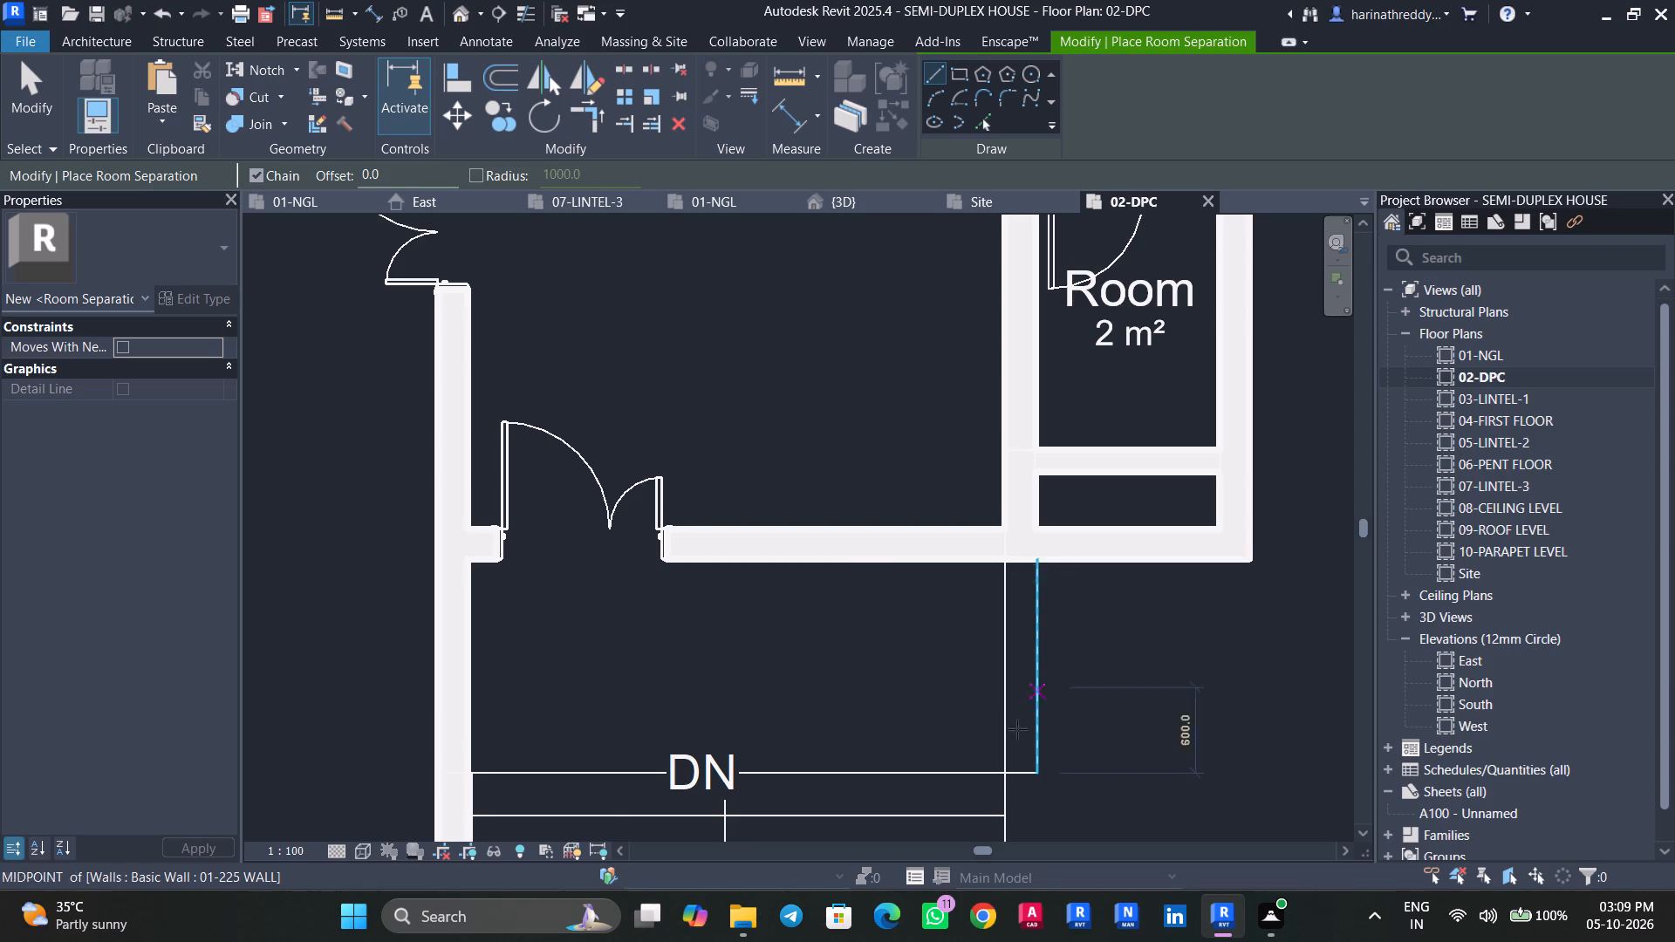
pyautogui.click(1008, 772)
pyautogui.click(478, 771)
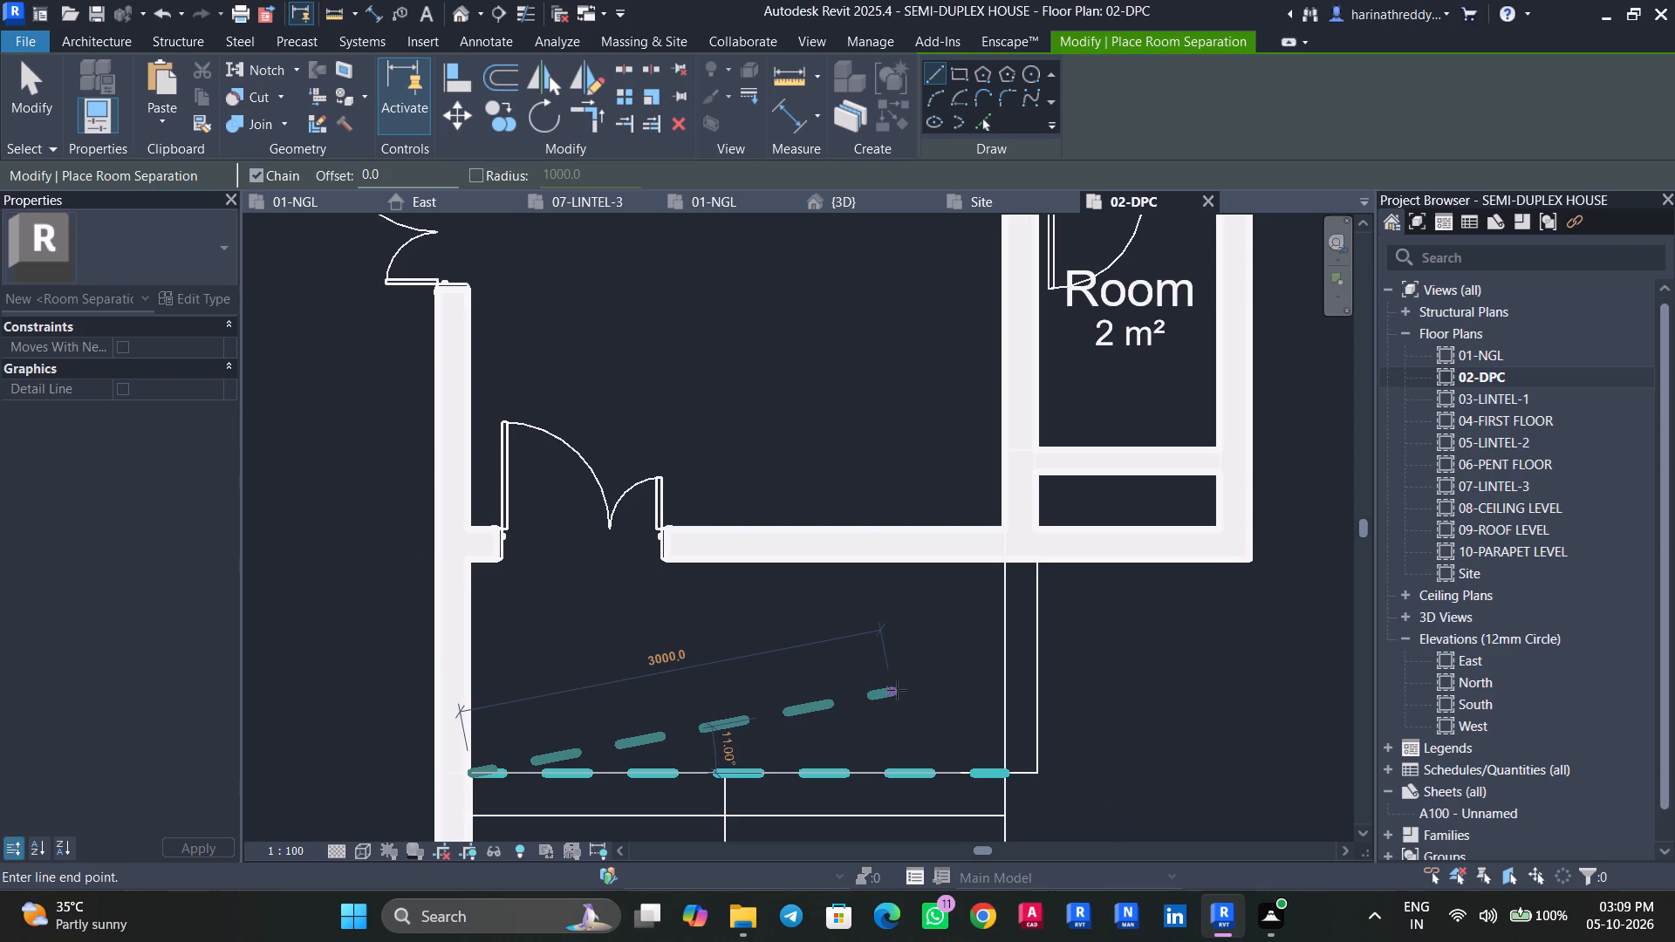
pyautogui.press('Escape')
# Draw two parallel room separation lines, about 1095 mm long, across the opening above the toilet's side wall, one along each wall face.
pyautogui.moveTo(990, 382); pyautogui.dragTo(937, 783, button='middle')
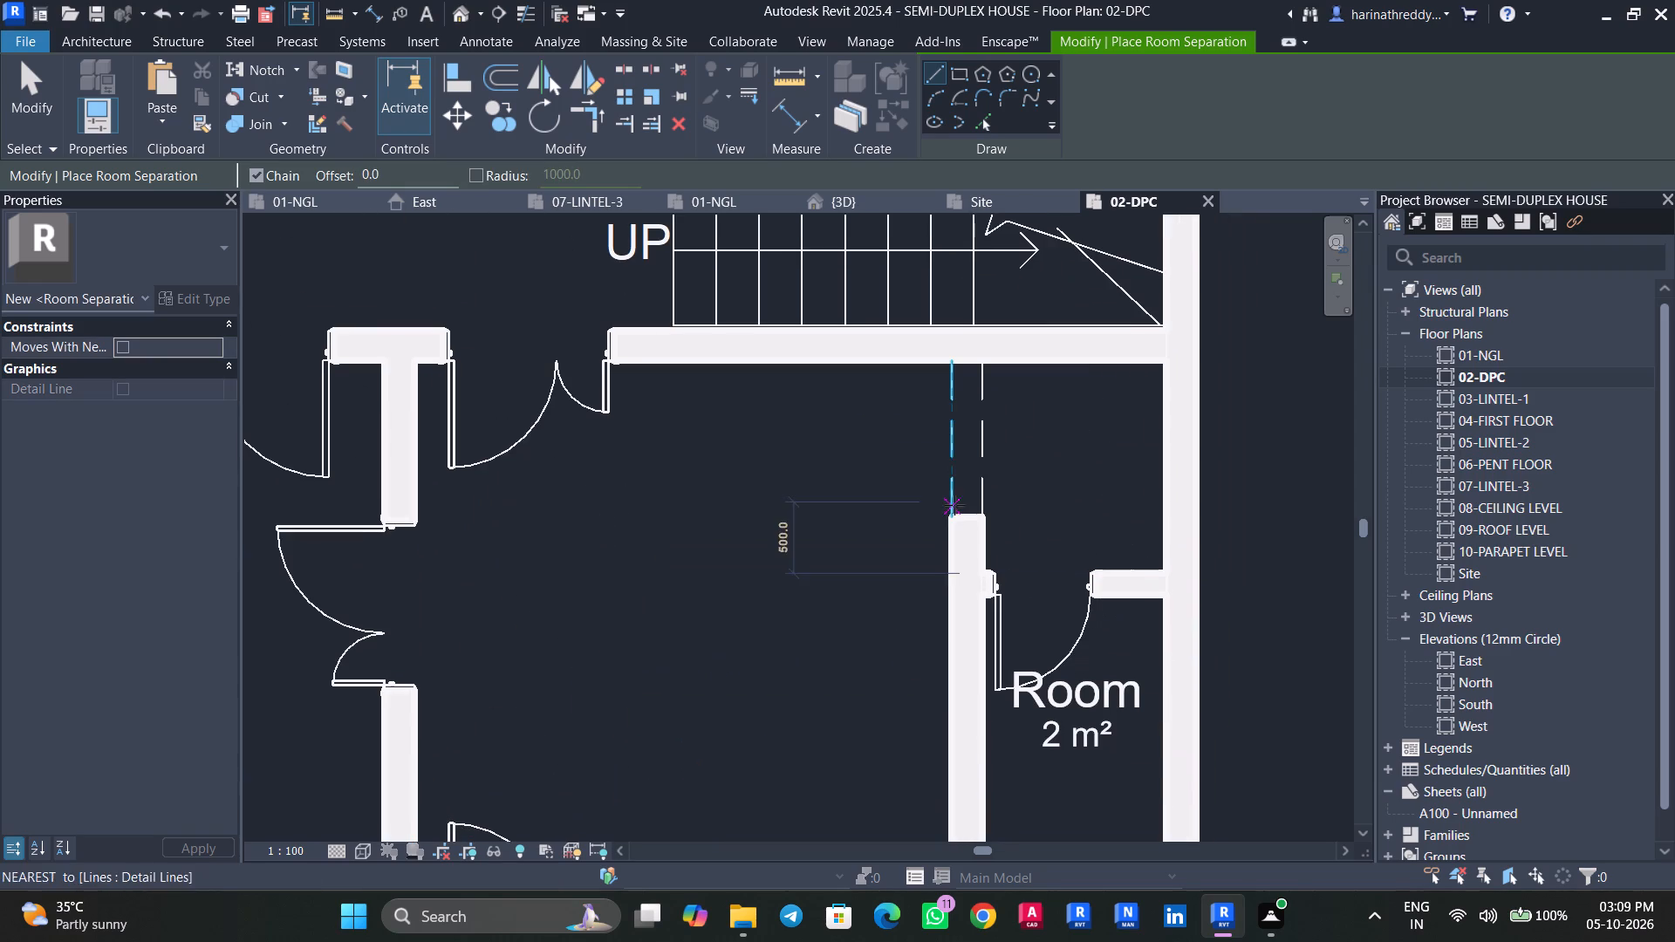
pyautogui.click(949, 516)
pyautogui.click(953, 365)
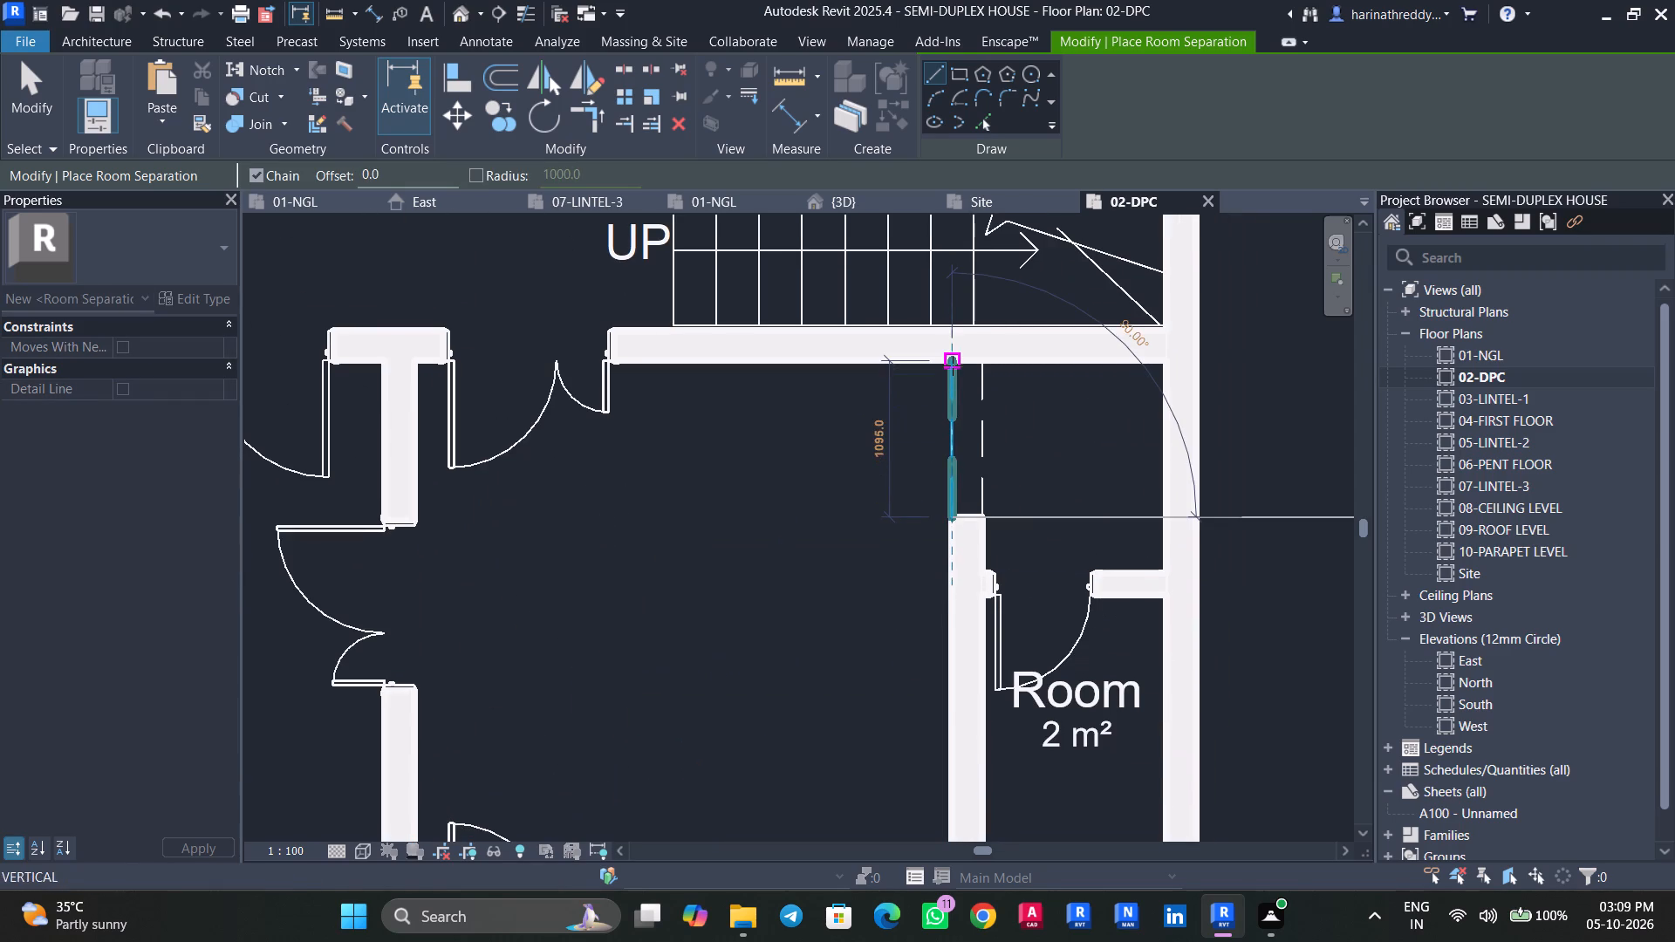
pyautogui.press('Escape')
pyautogui.click(987, 518)
pyautogui.click(988, 365)
pyautogui.press('Escape')
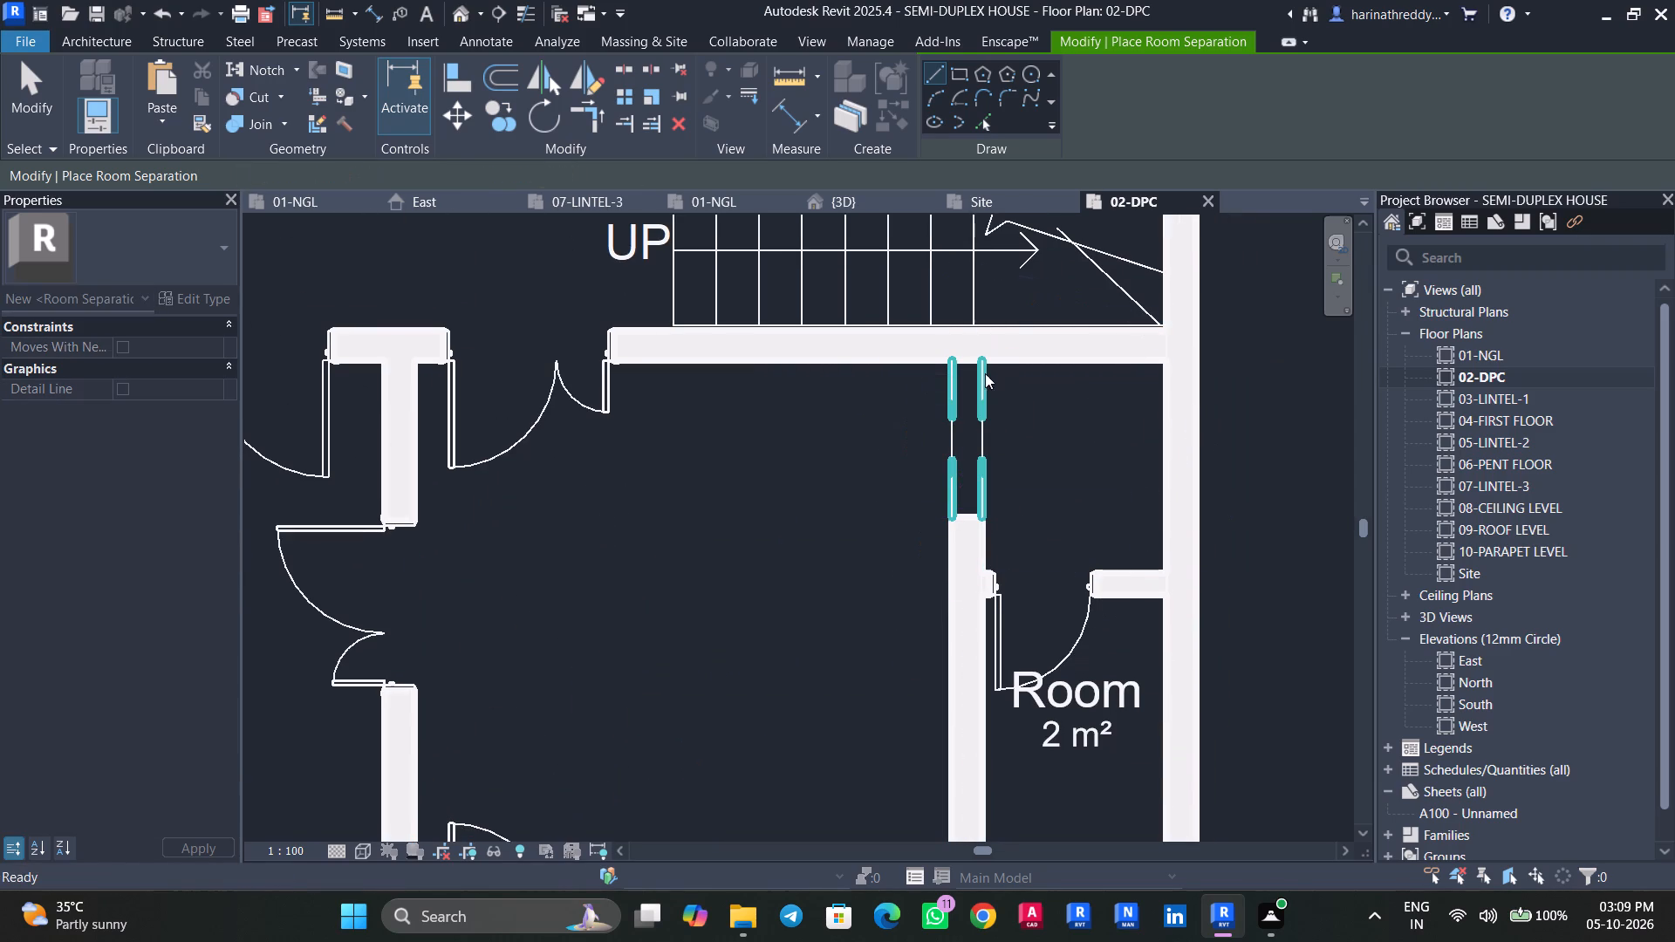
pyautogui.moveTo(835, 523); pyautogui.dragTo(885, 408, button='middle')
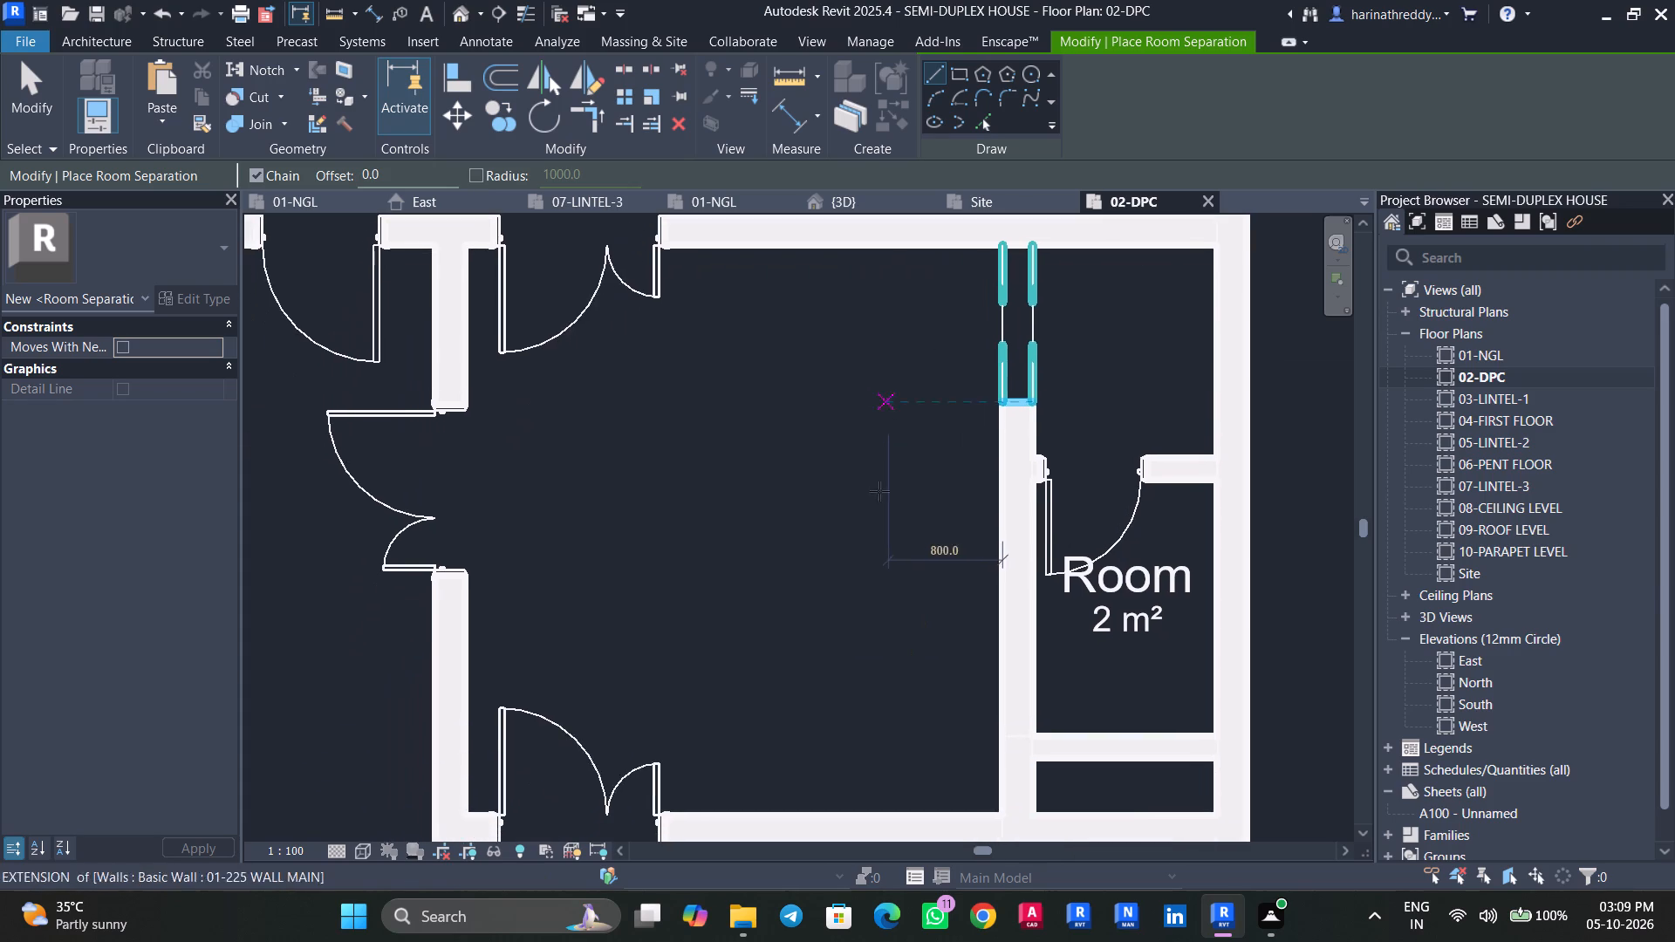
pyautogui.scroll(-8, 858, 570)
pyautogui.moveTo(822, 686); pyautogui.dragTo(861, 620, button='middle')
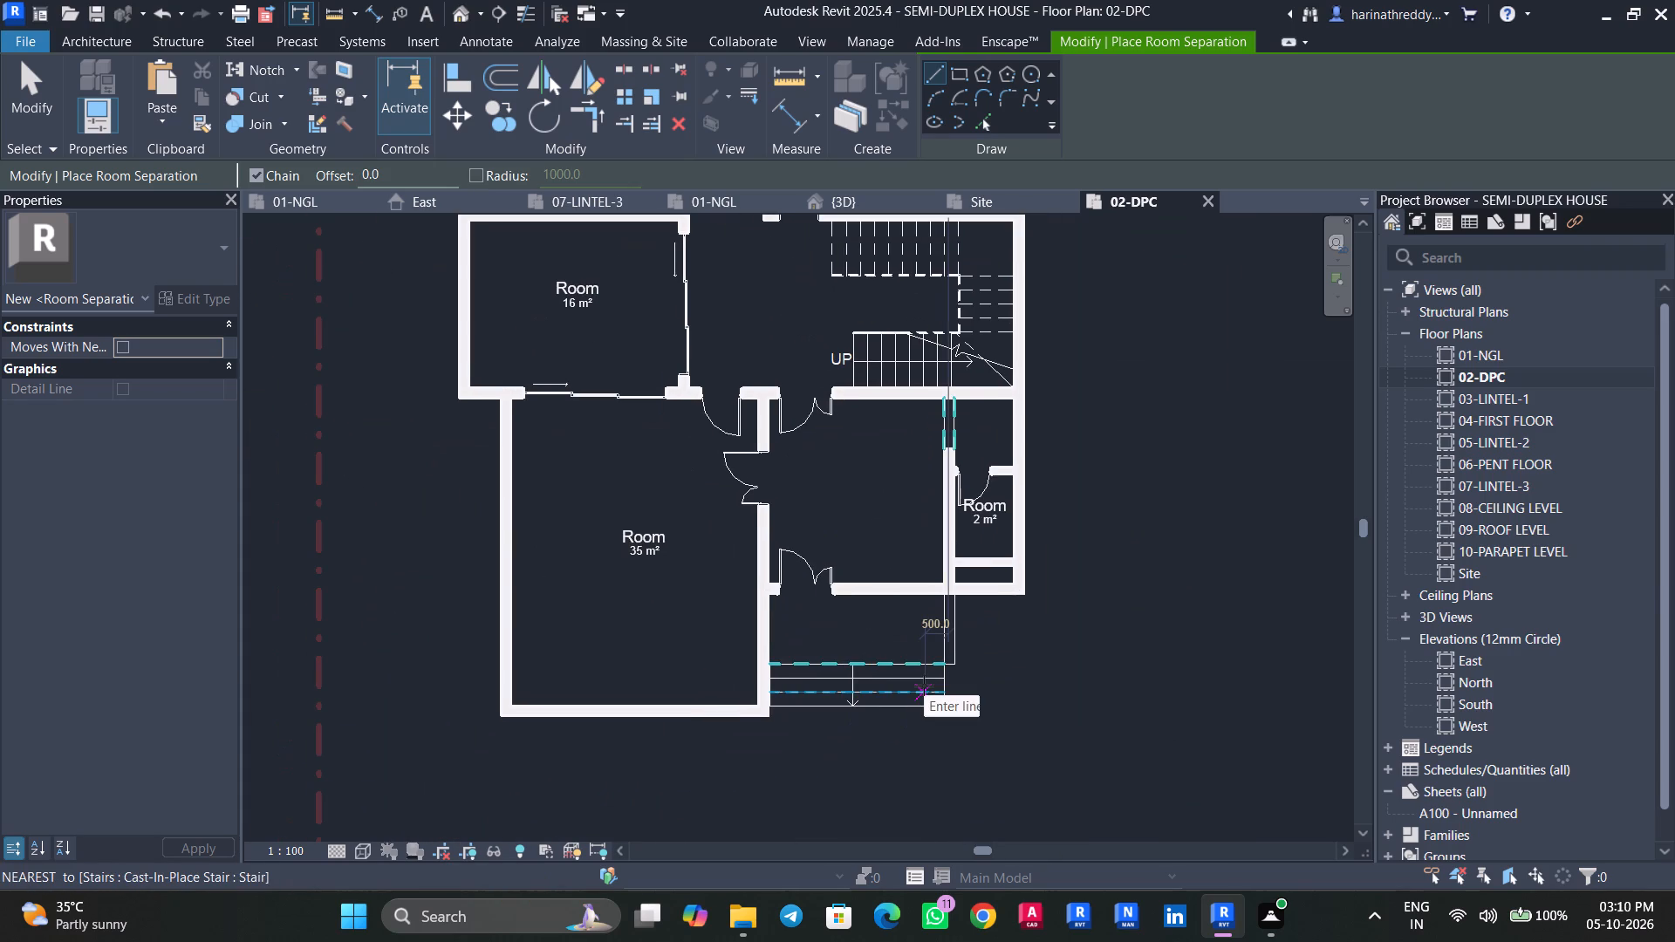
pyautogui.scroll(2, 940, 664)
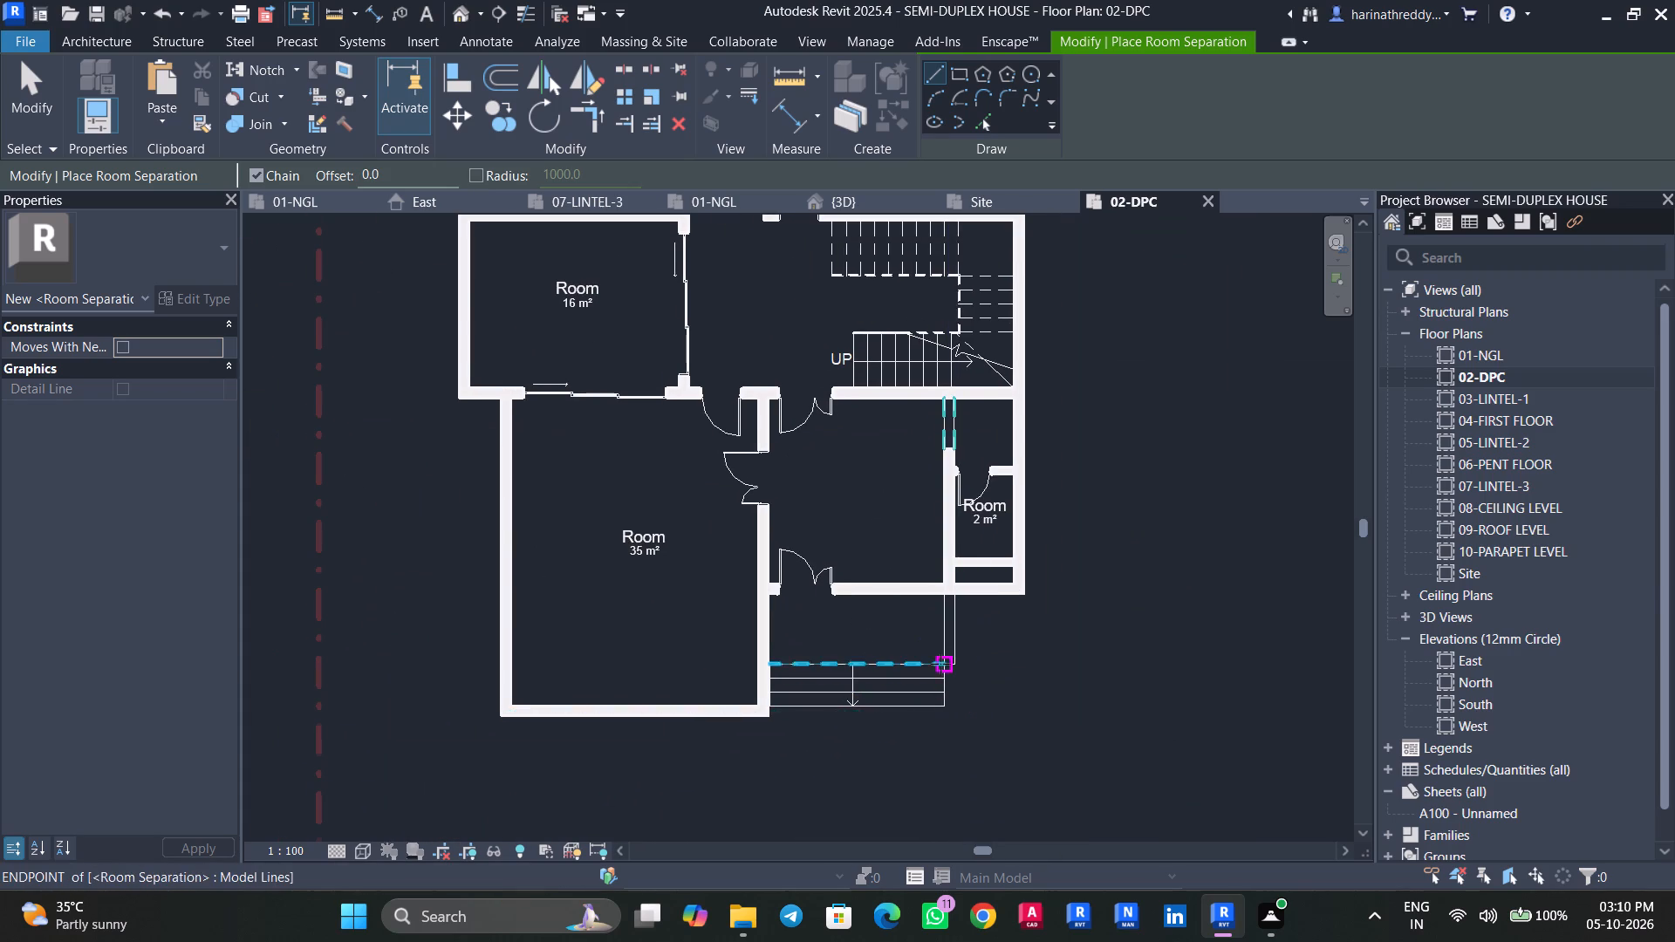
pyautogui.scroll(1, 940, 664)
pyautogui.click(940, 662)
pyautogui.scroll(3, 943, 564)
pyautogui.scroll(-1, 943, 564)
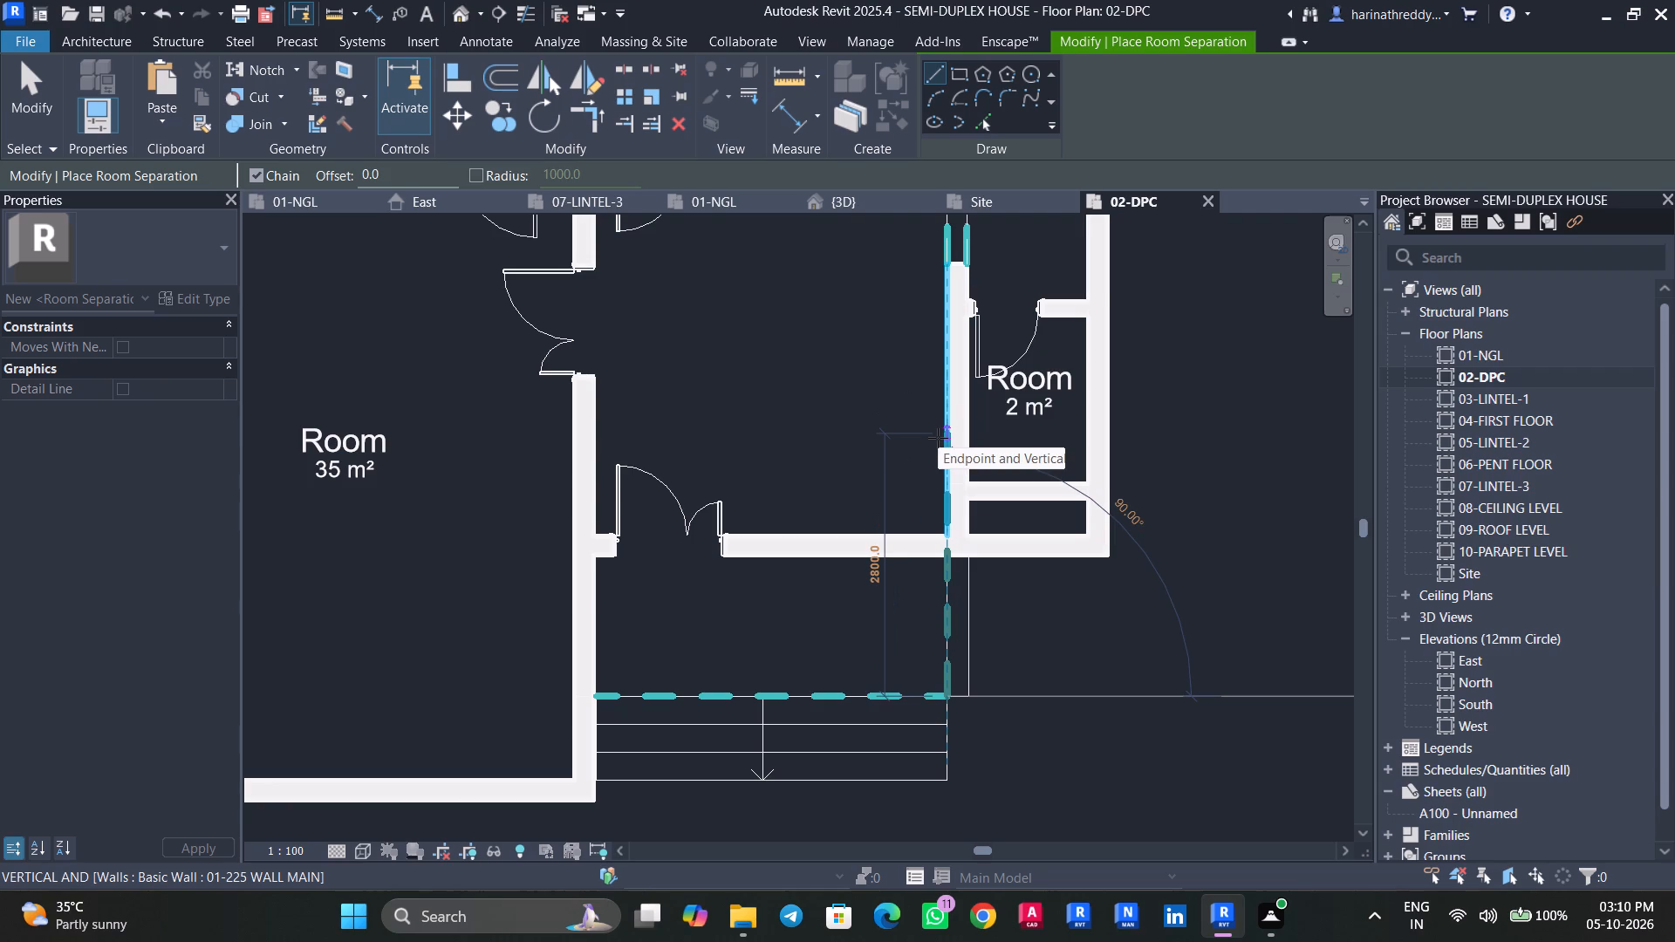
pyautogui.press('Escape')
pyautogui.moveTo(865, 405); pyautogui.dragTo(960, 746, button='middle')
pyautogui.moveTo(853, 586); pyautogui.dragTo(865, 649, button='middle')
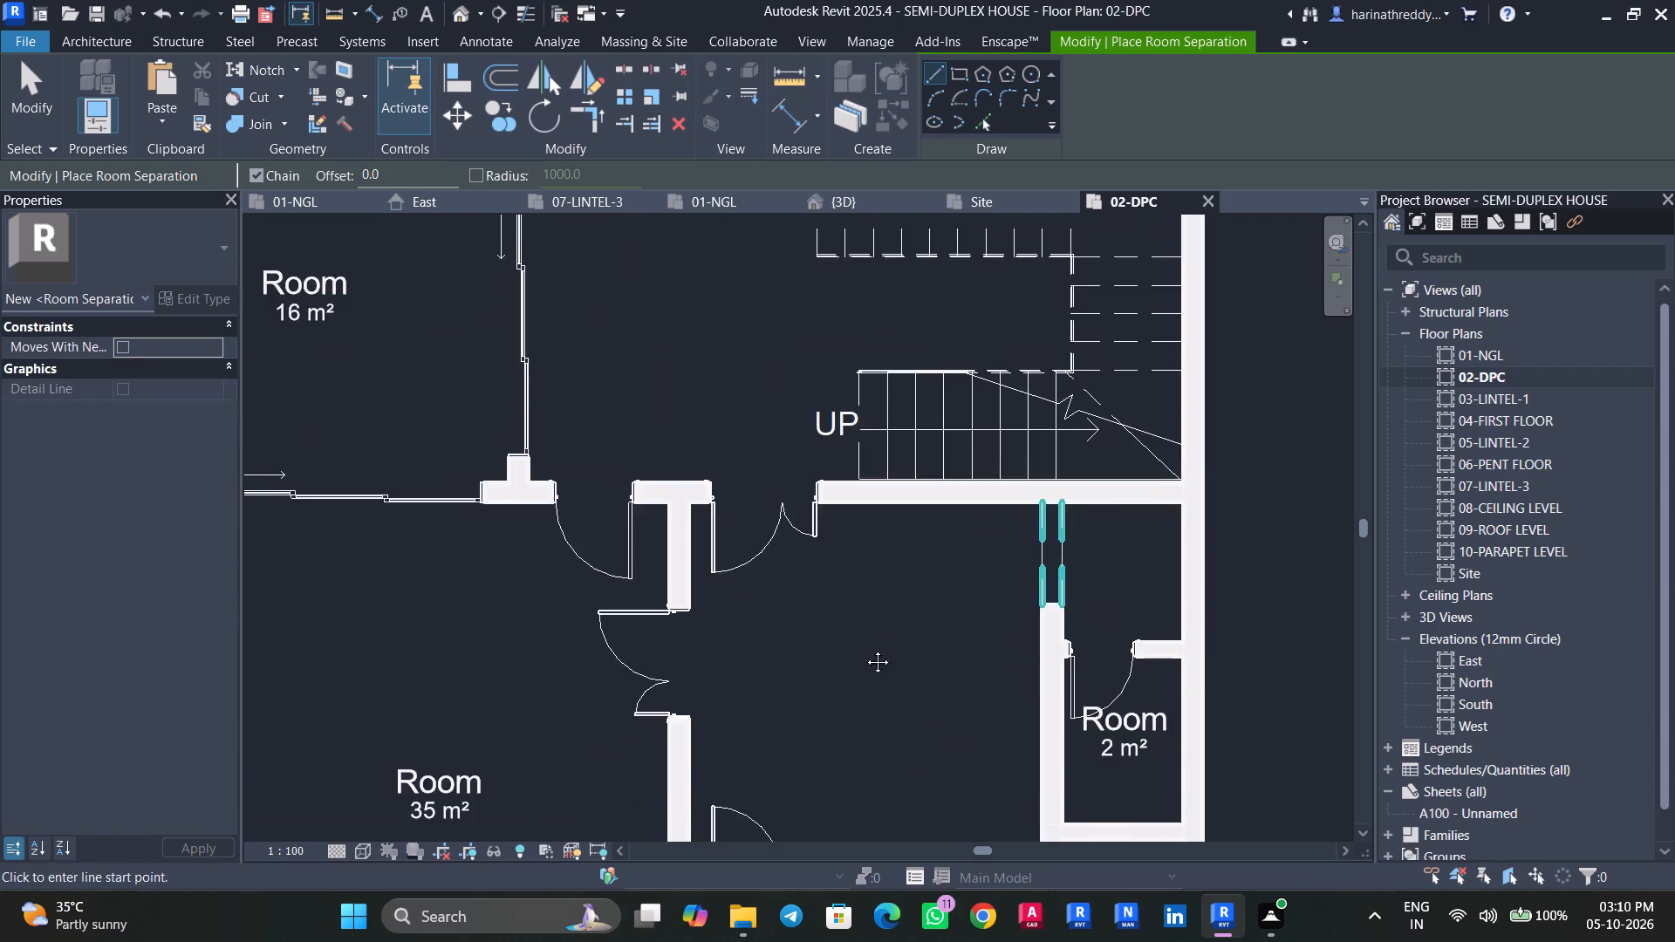
# Draw a vertical room separation line, about 3535 mm long, across the staircase space at the foot of the lower flight.
pyautogui.moveTo(865, 649); pyautogui.dragTo(872, 693, button='middle')
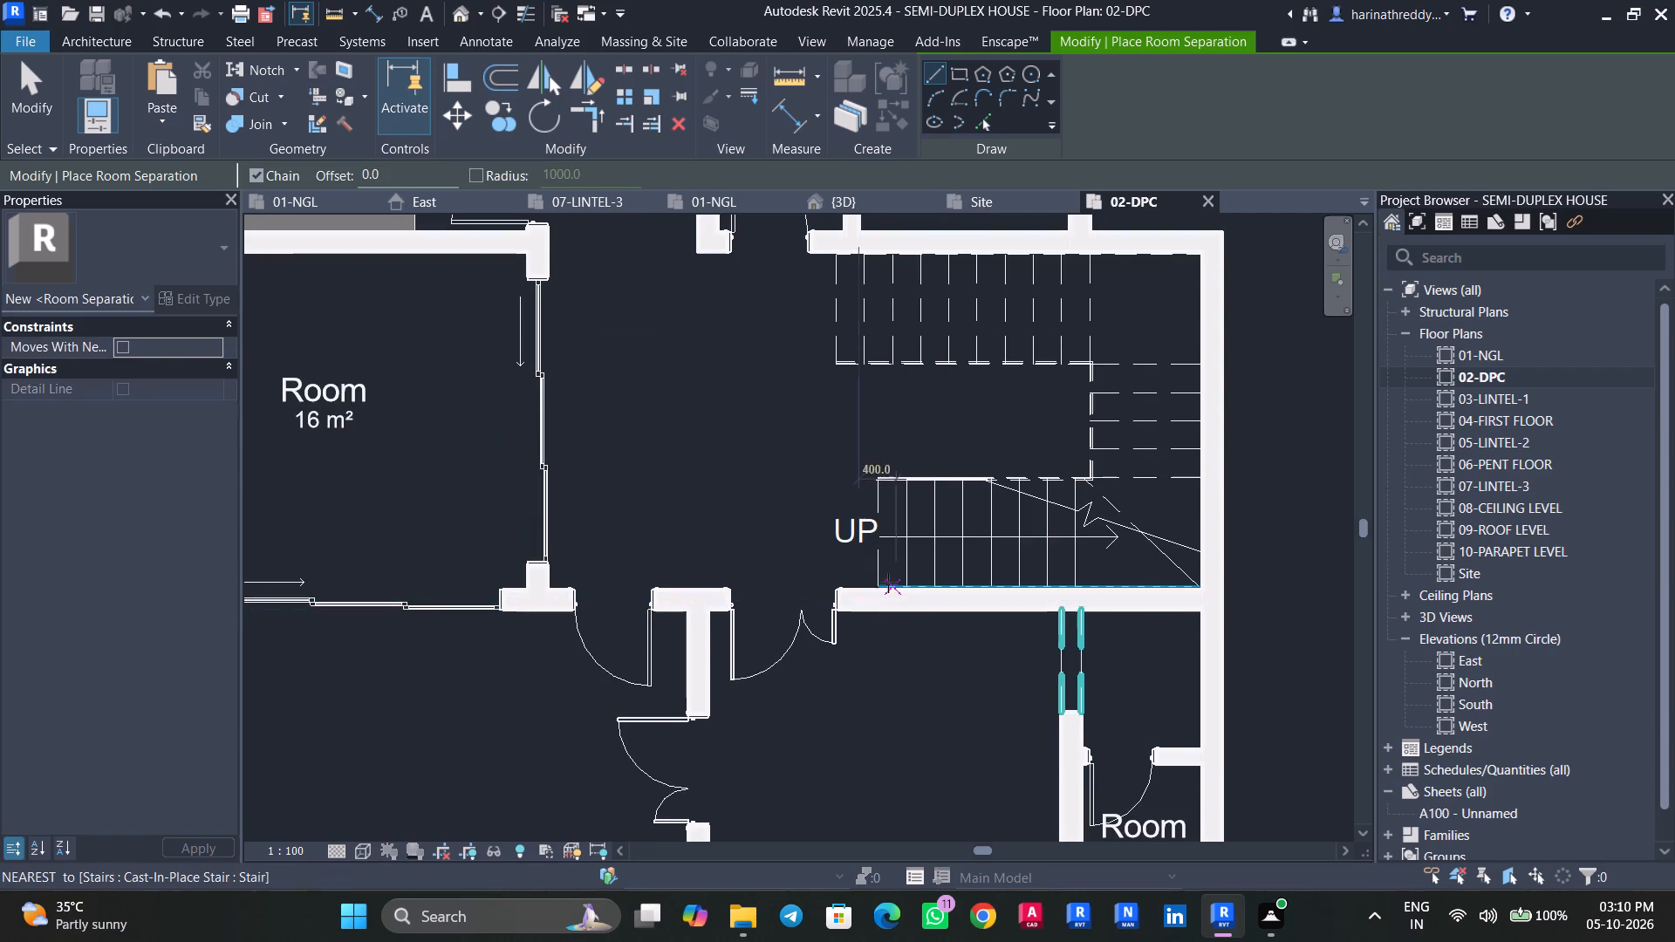
pyautogui.click(877, 584)
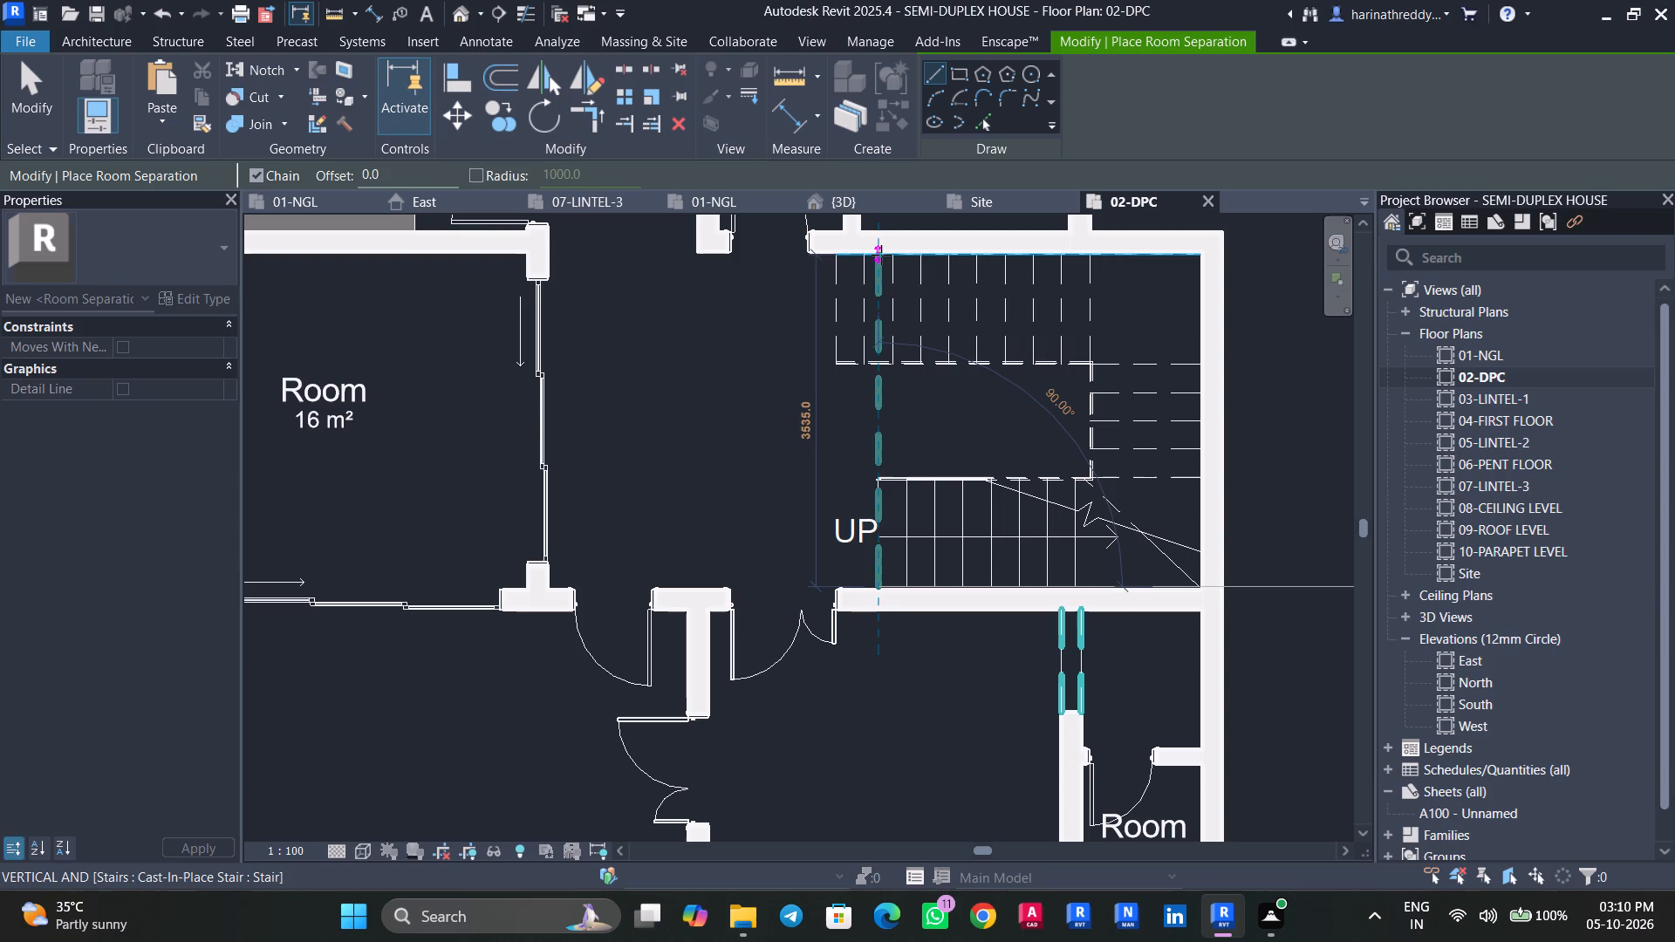
pyautogui.click(881, 255)
pyautogui.press('Escape')
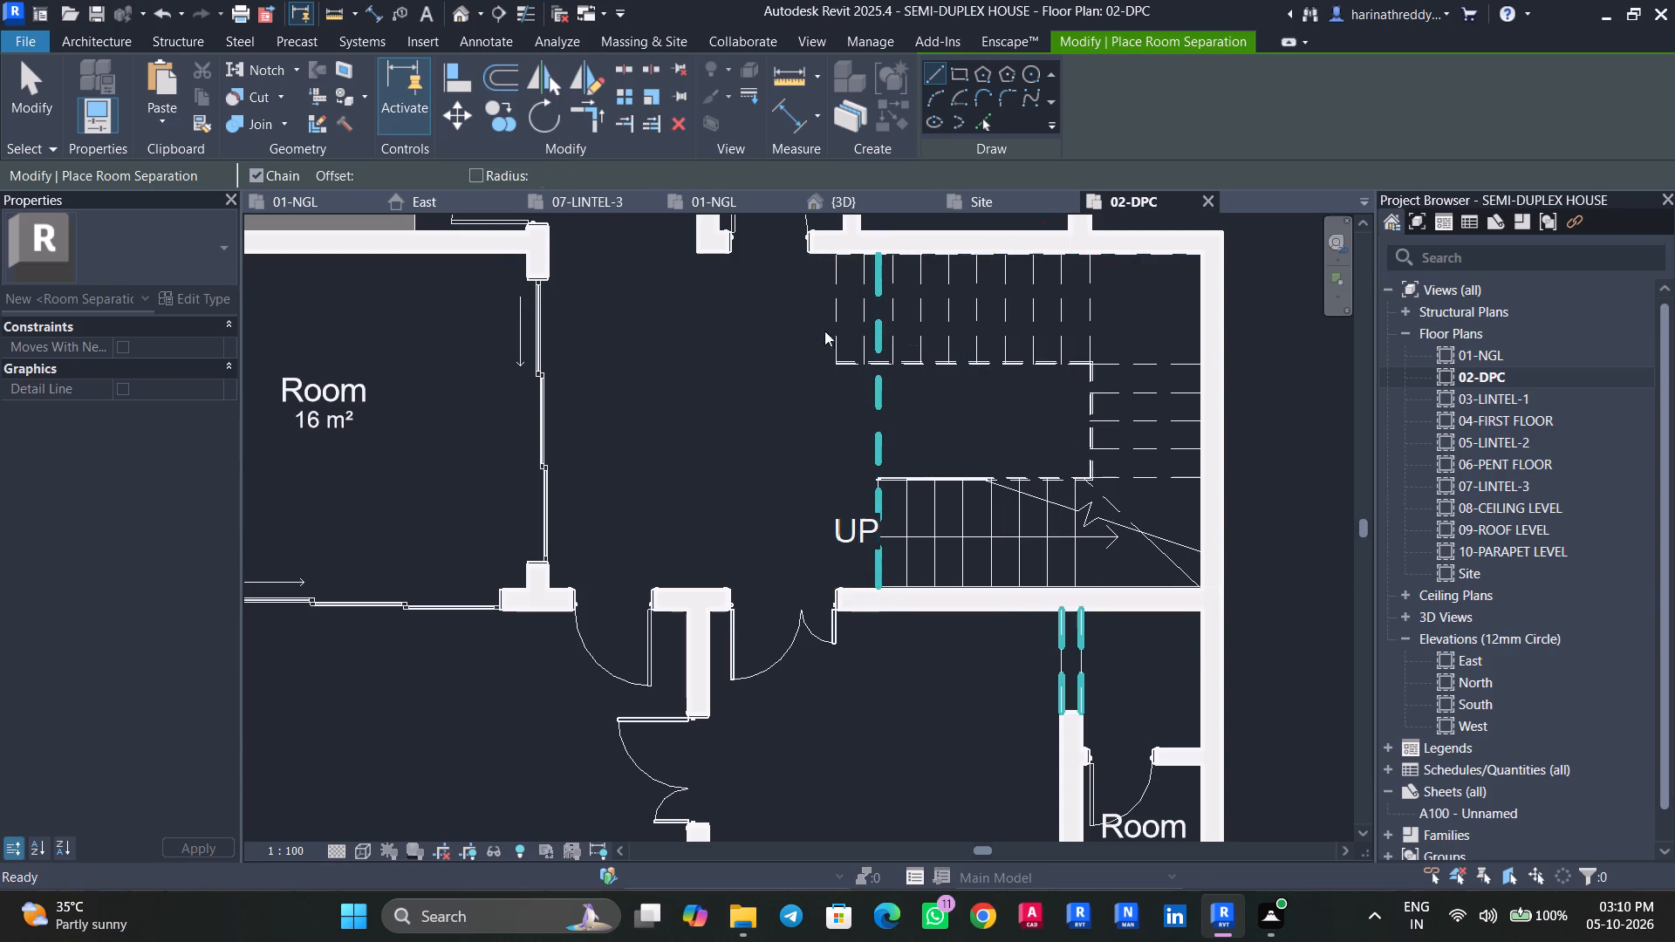
pyautogui.press('Escape')
# Draw a horizontal room separation line, about 1500 mm long, across the opening at the rear DN steps.
pyautogui.moveTo(752, 411); pyautogui.dragTo(865, 584, button='middle')
pyautogui.moveTo(834, 565); pyautogui.dragTo(886, 698, button='middle')
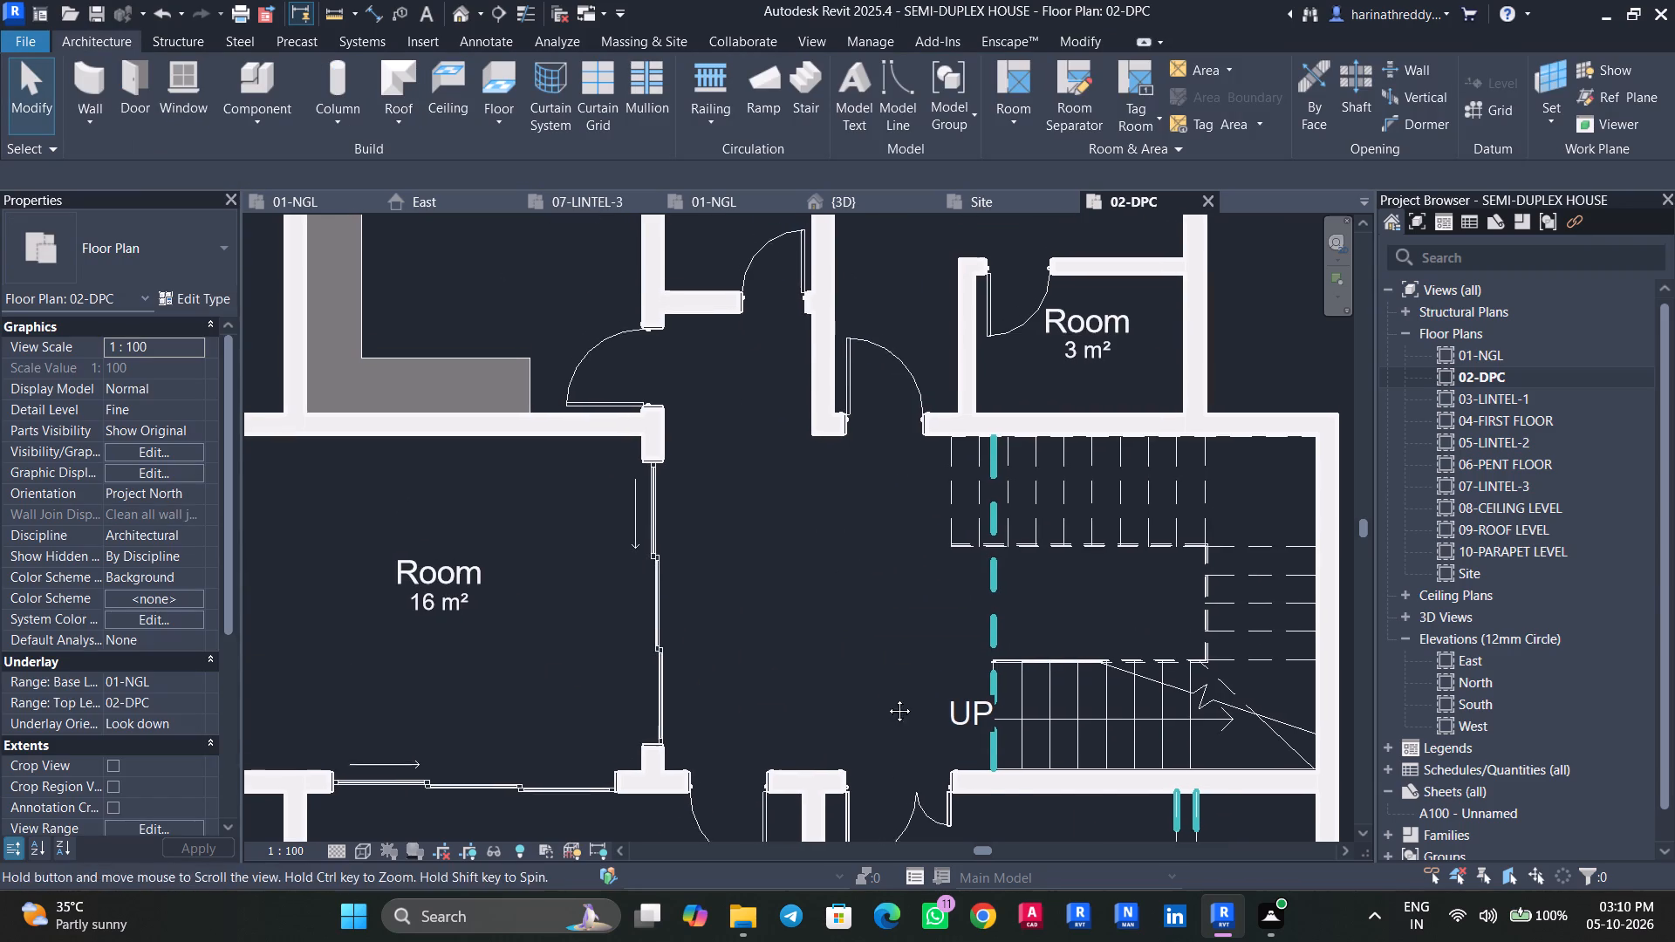
pyautogui.moveTo(886, 698); pyautogui.dragTo(913, 781, button='middle')
pyautogui.moveTo(721, 383); pyautogui.dragTo(808, 750, button='middle')
pyautogui.scroll(3, 826, 561)
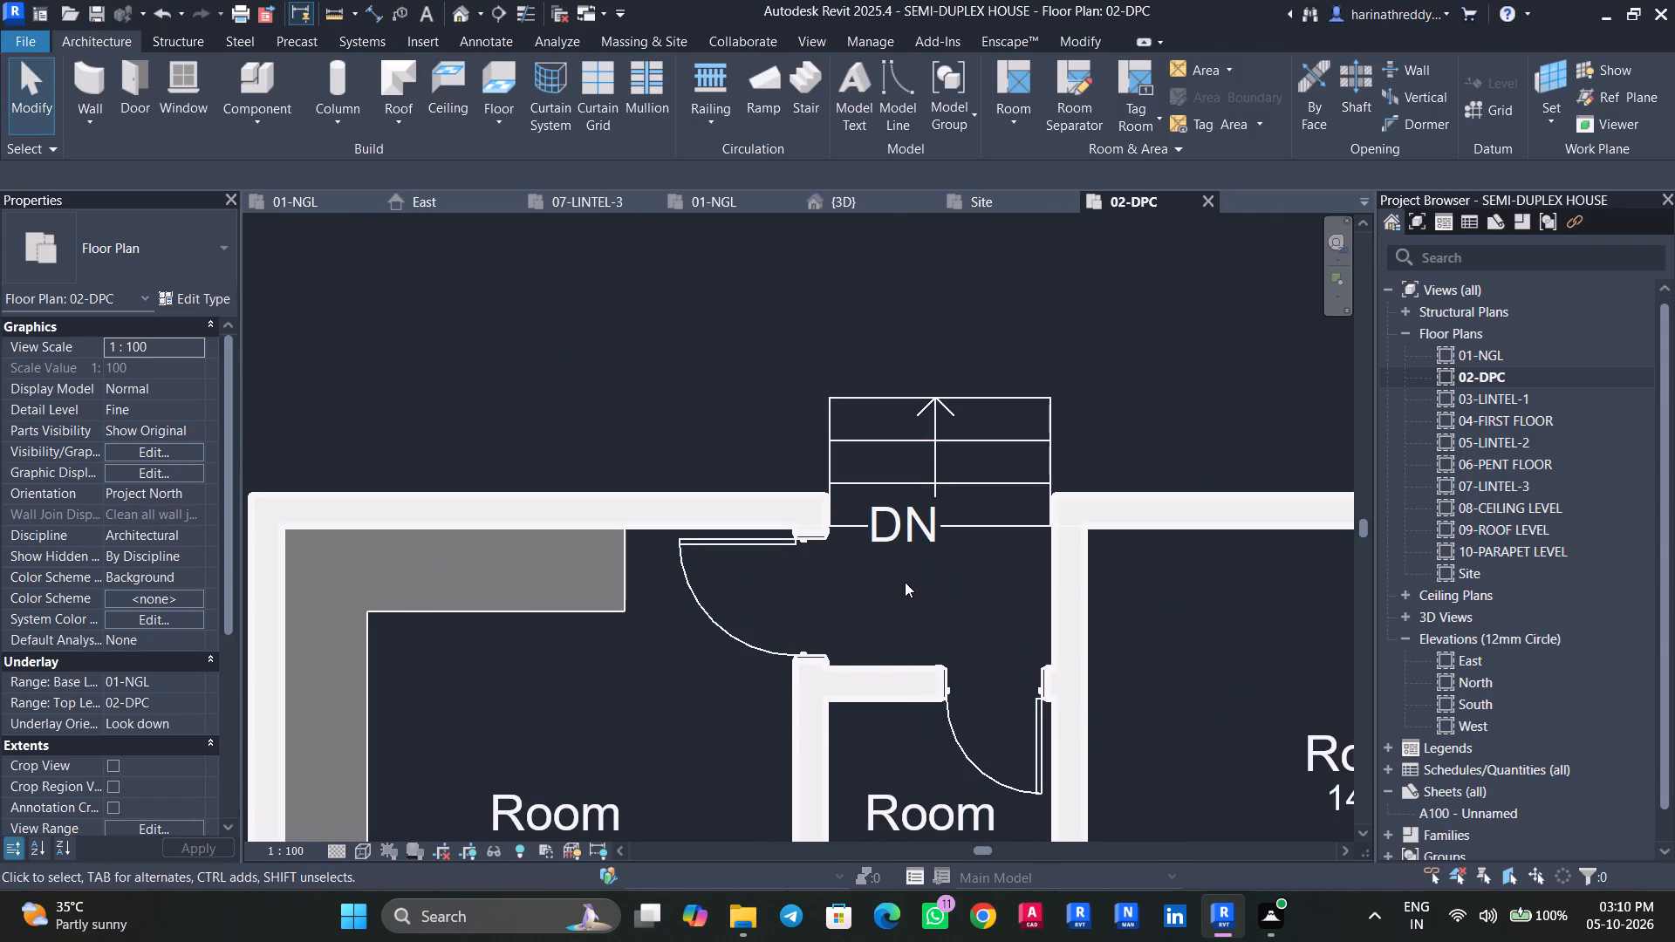
pyautogui.press('Return')
pyautogui.click(832, 537)
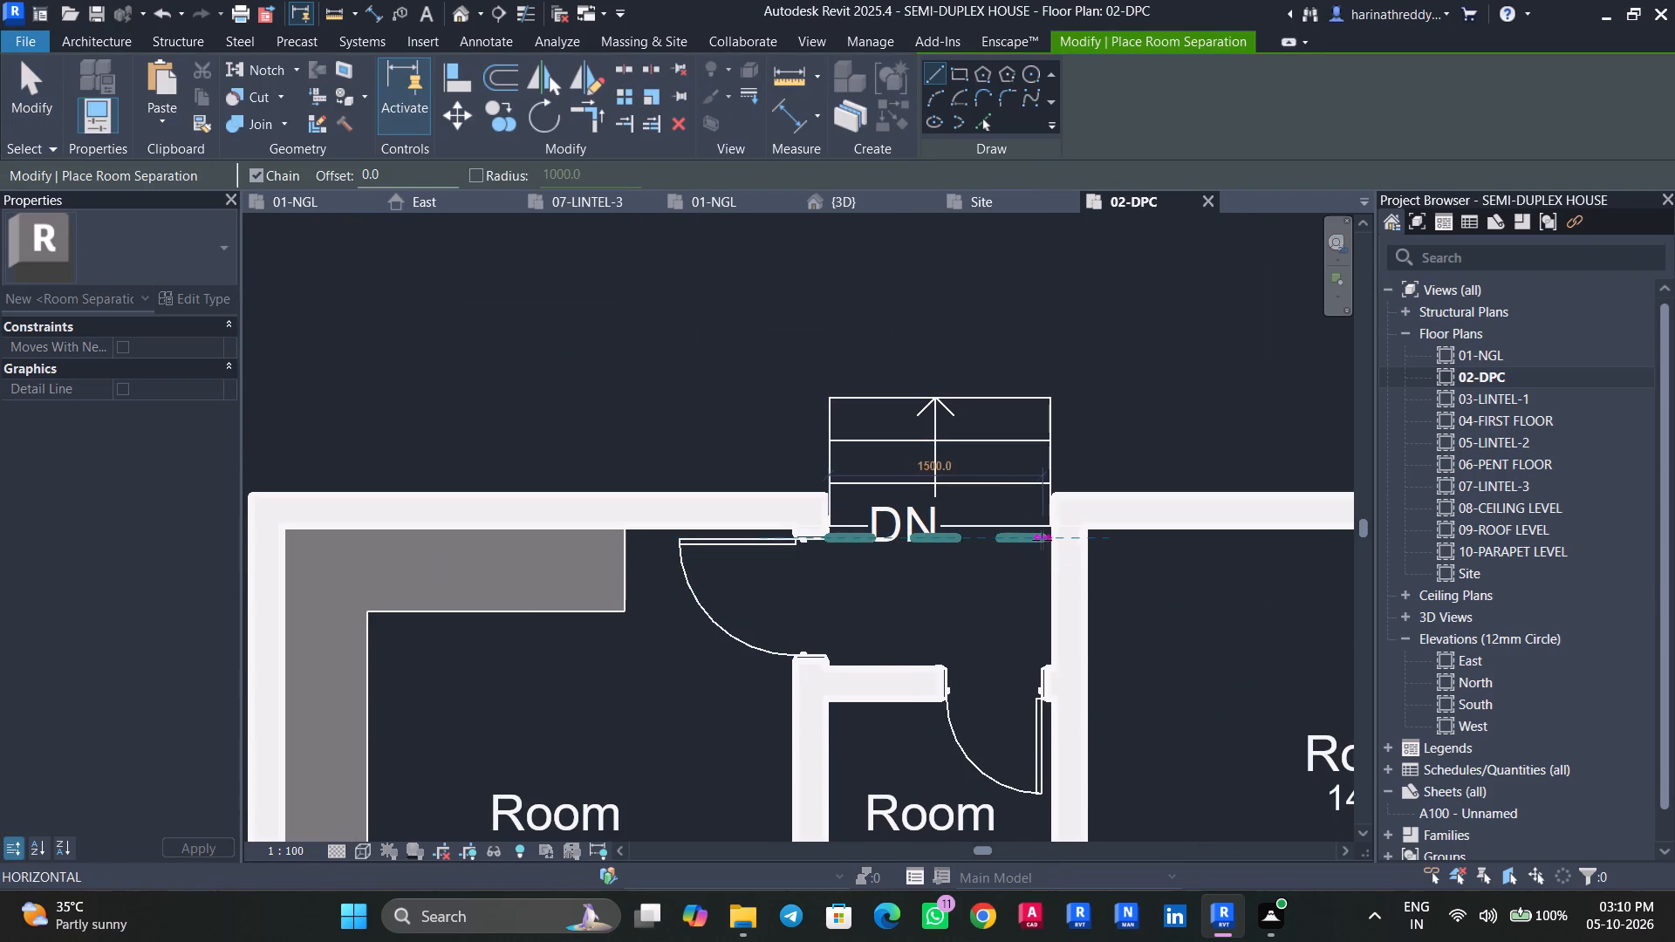
pyautogui.click(1053, 538)
pyautogui.press('Escape')
pyautogui.press('Escape')
pyautogui.press('Escape')
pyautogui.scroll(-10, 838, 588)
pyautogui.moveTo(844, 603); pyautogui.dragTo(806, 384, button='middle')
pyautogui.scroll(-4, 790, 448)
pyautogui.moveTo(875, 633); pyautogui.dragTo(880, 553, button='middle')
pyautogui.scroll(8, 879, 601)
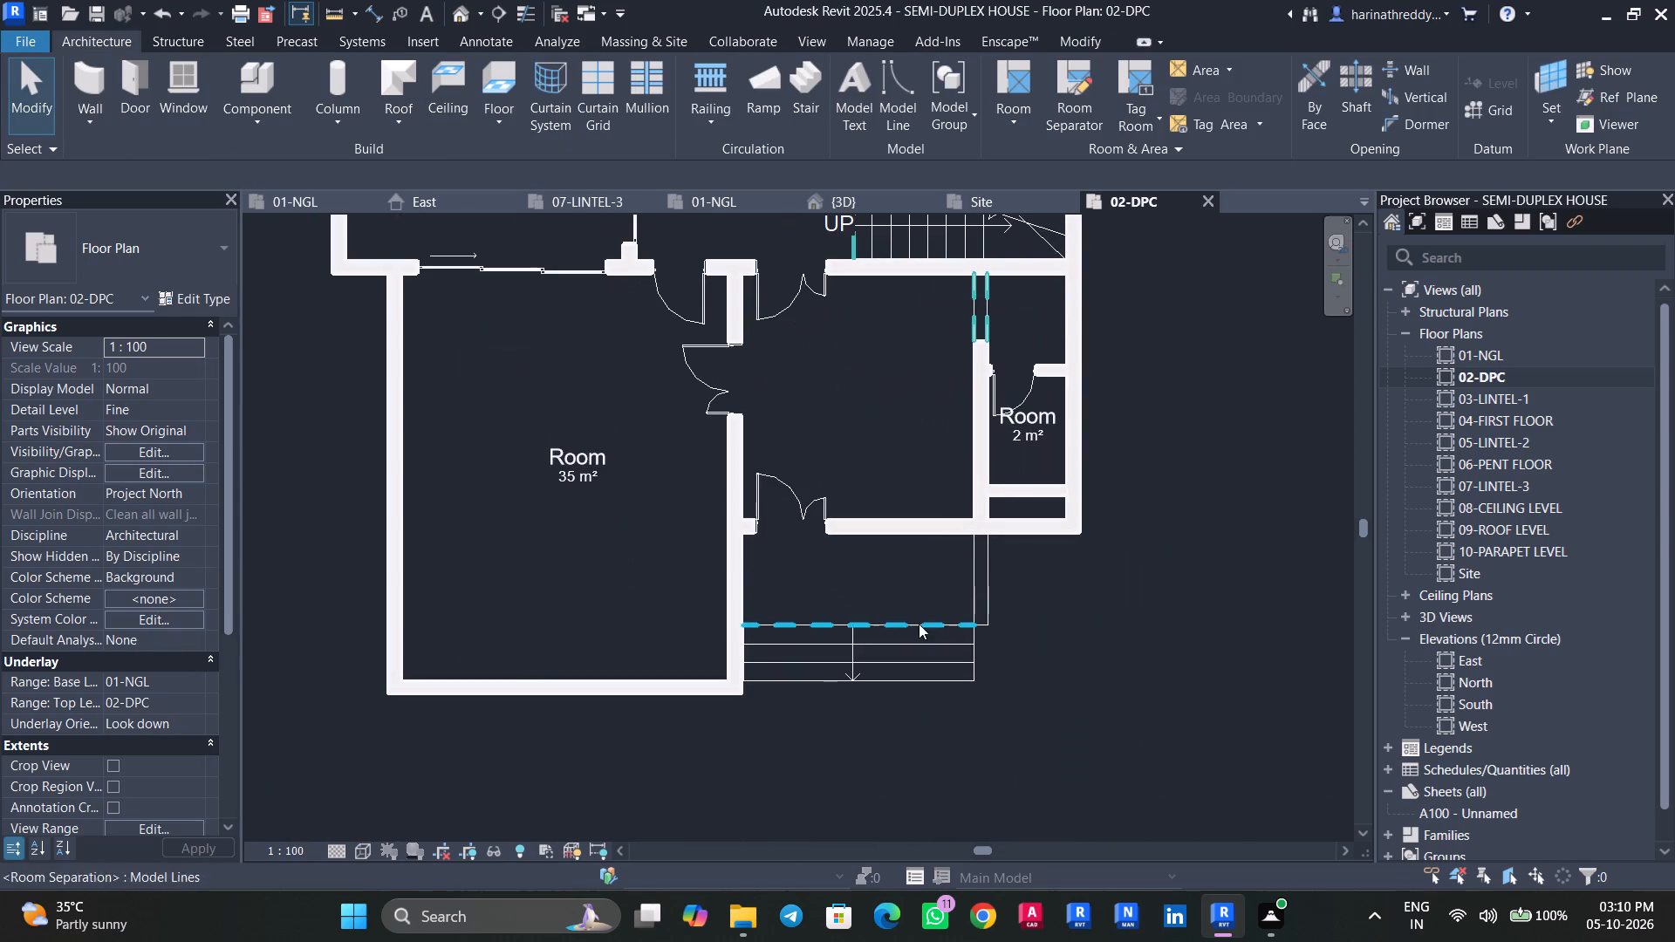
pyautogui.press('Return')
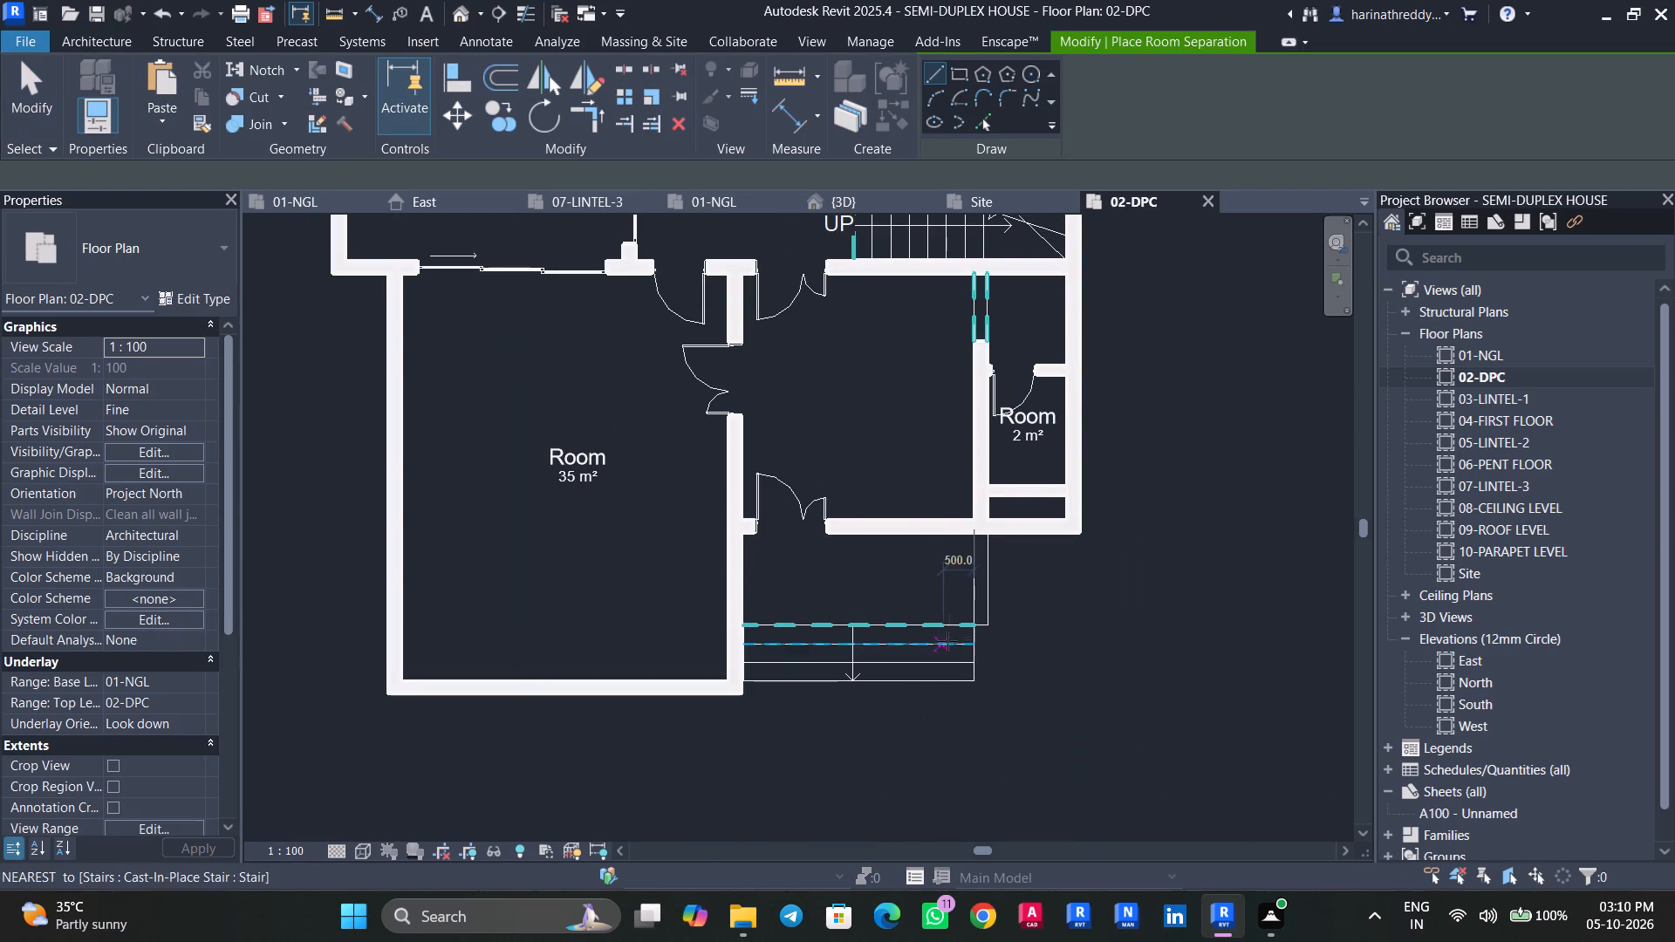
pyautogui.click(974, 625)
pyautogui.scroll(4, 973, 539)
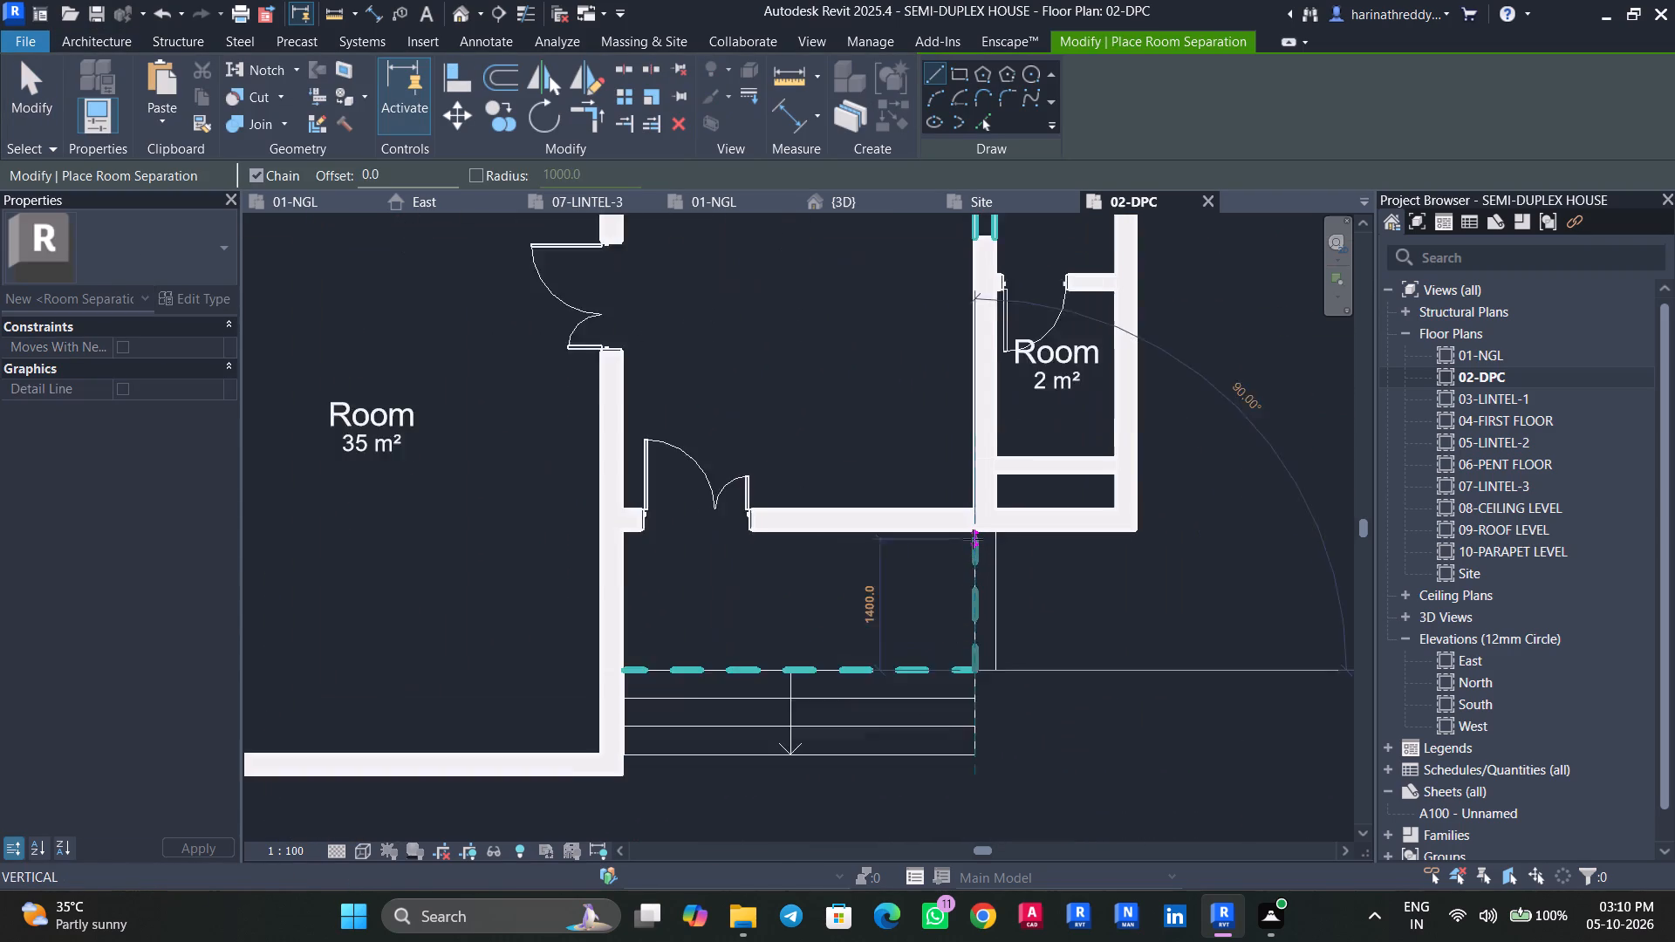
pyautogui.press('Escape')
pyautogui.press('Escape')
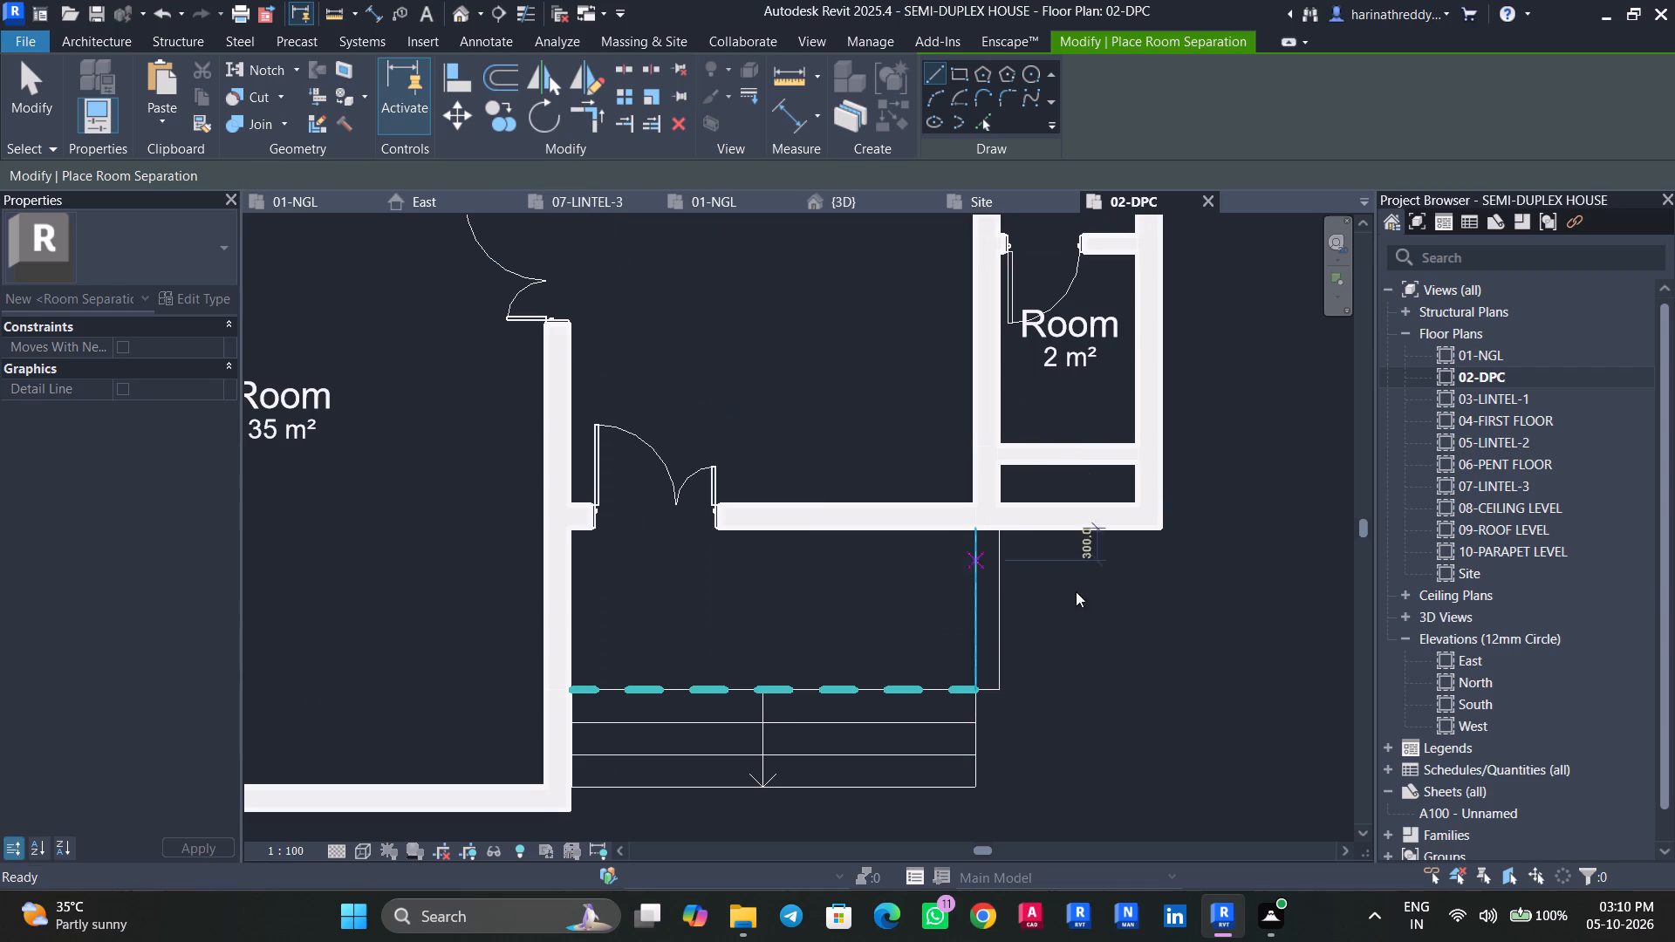
# Place tagged rooms in the front porch, the entrance space behind it, and the small space above the toilet.
pyautogui.click(1006, 79)
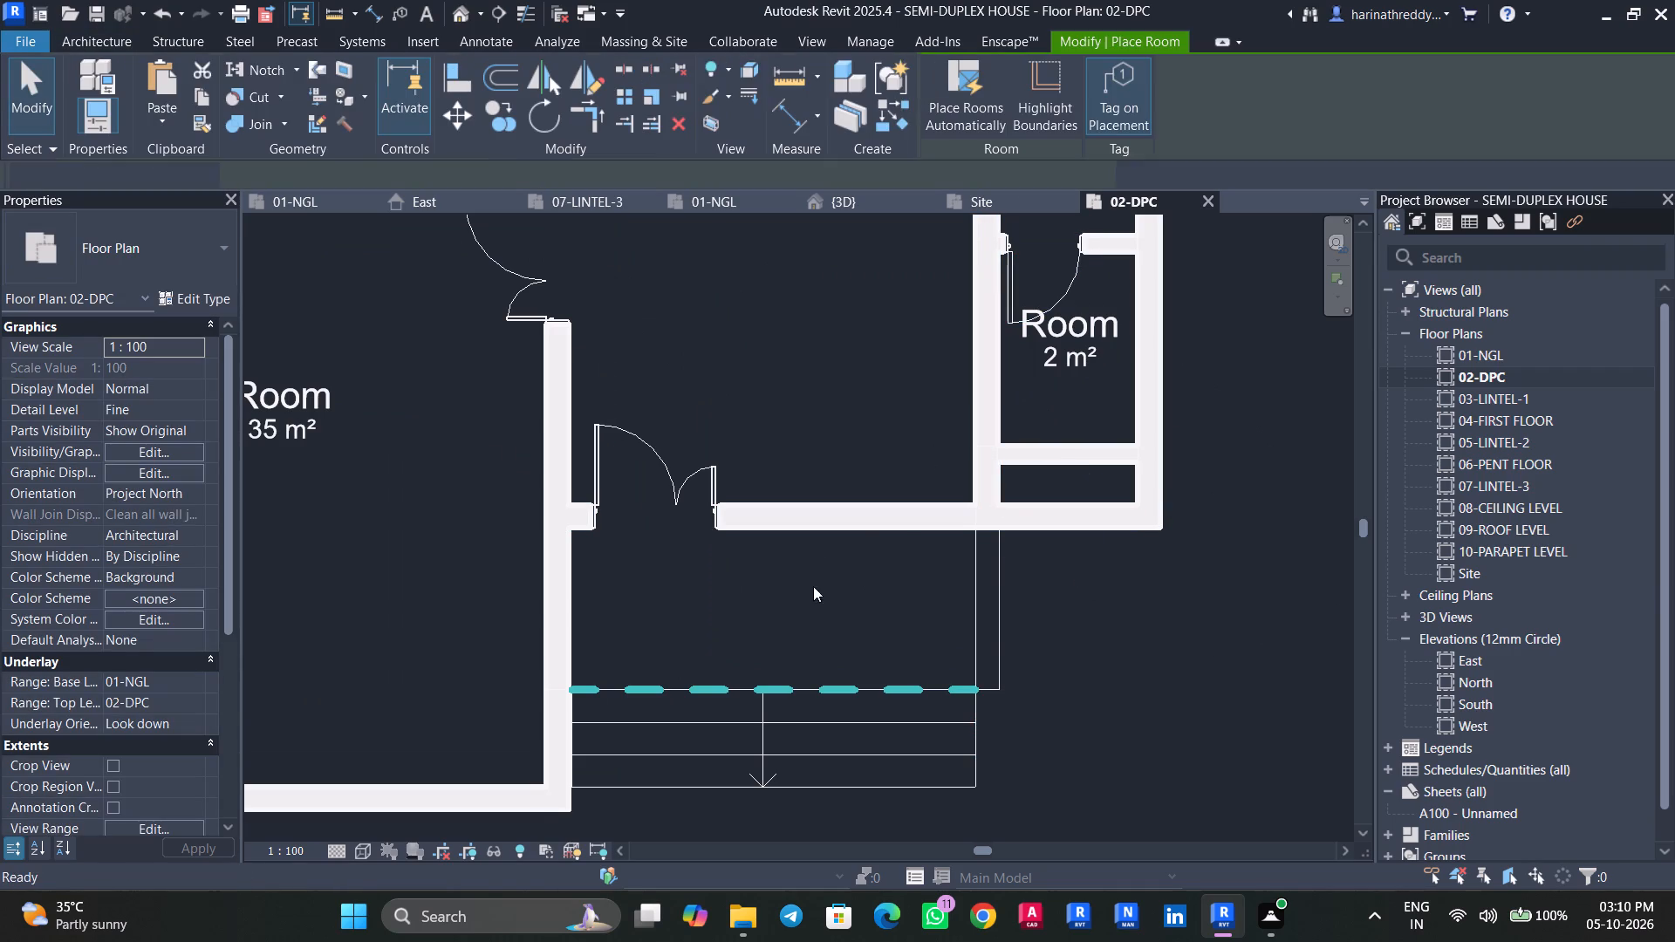
pyautogui.click(795, 624)
pyautogui.scroll(-4, 809, 366)
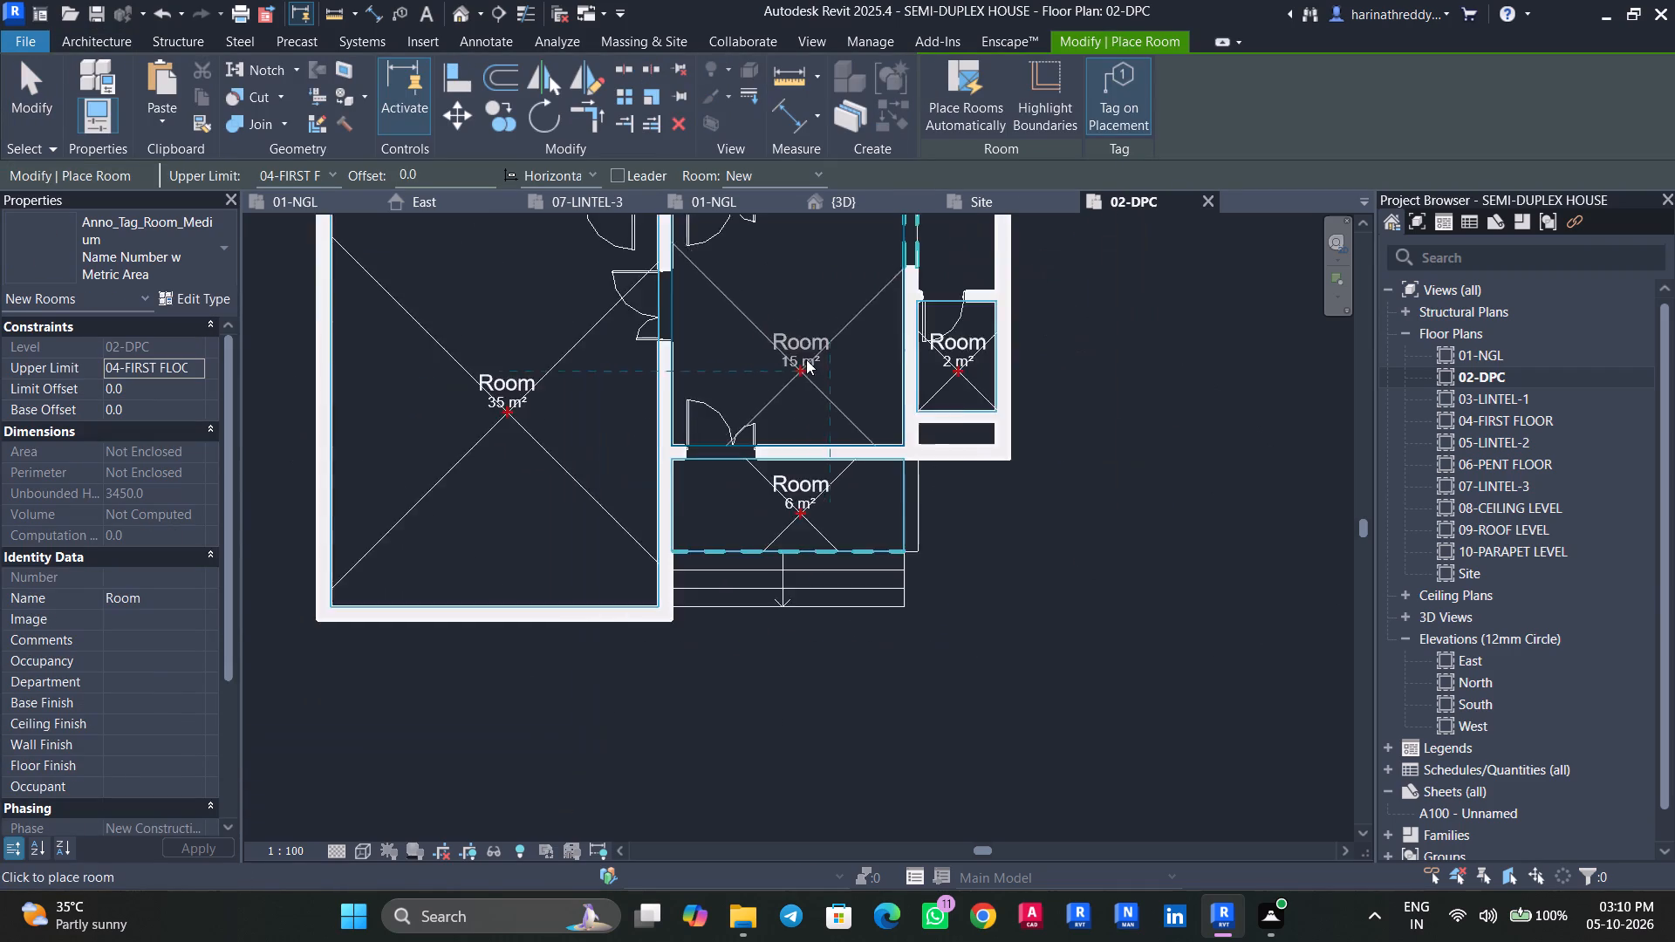
pyautogui.moveTo(805, 362); pyautogui.dragTo(805, 546, button='middle')
pyautogui.click(803, 510)
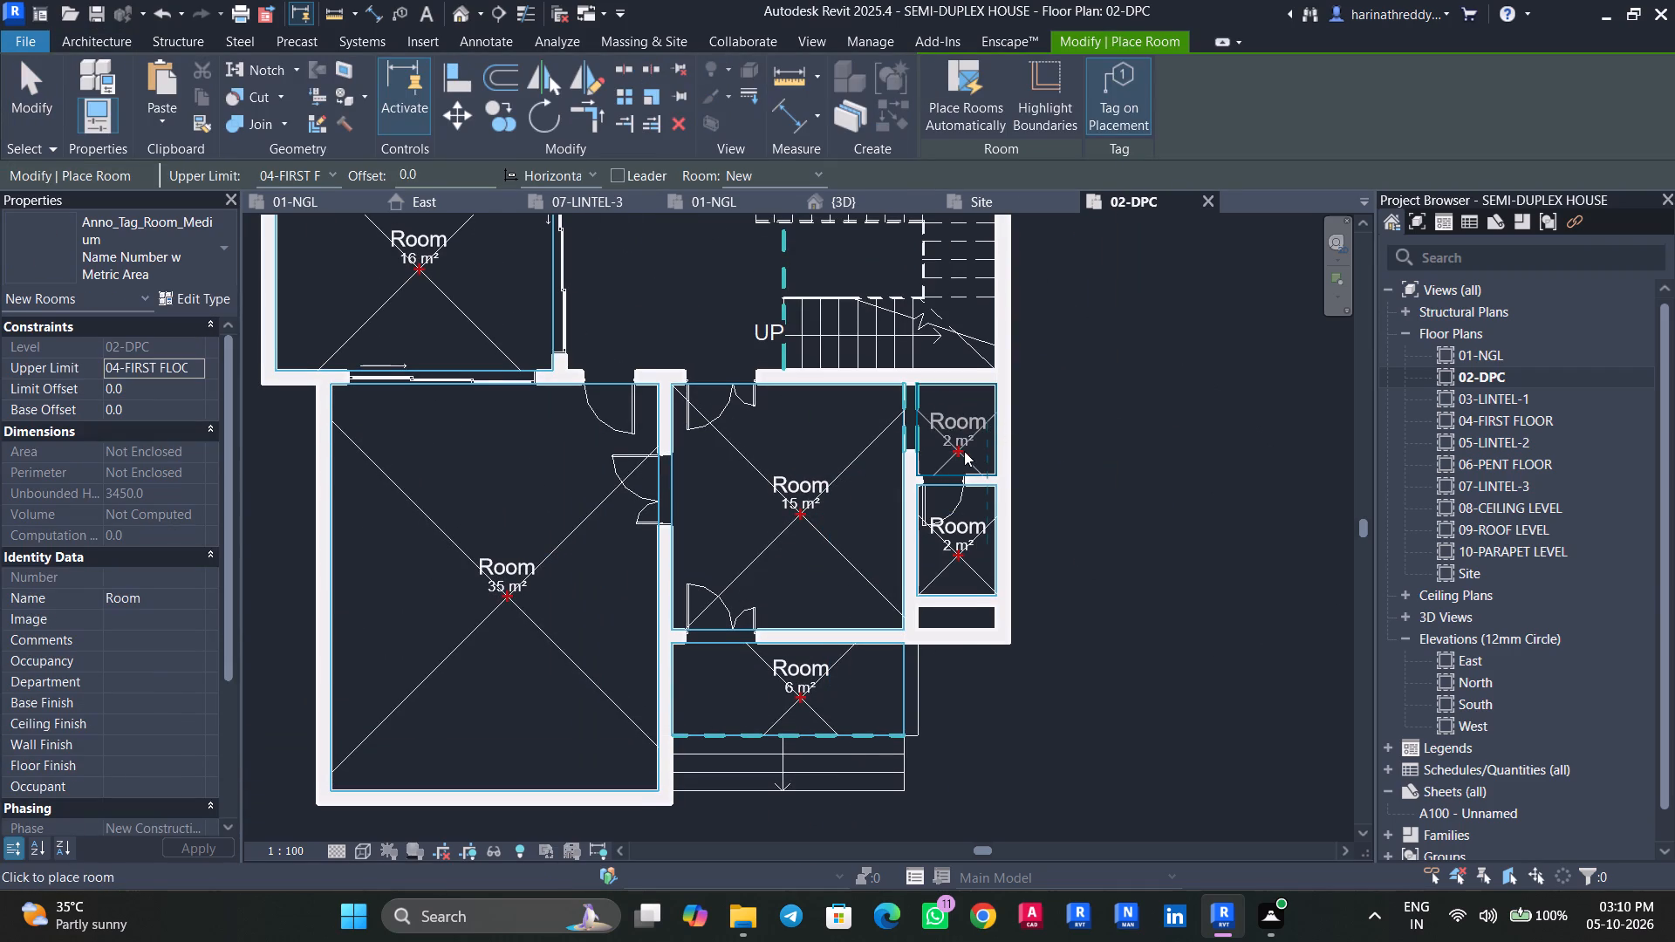
pyautogui.click(964, 451)
# Place tagged rooms in the central space beside the staircase and in the small space at the rear steps.
pyautogui.click(676, 274)
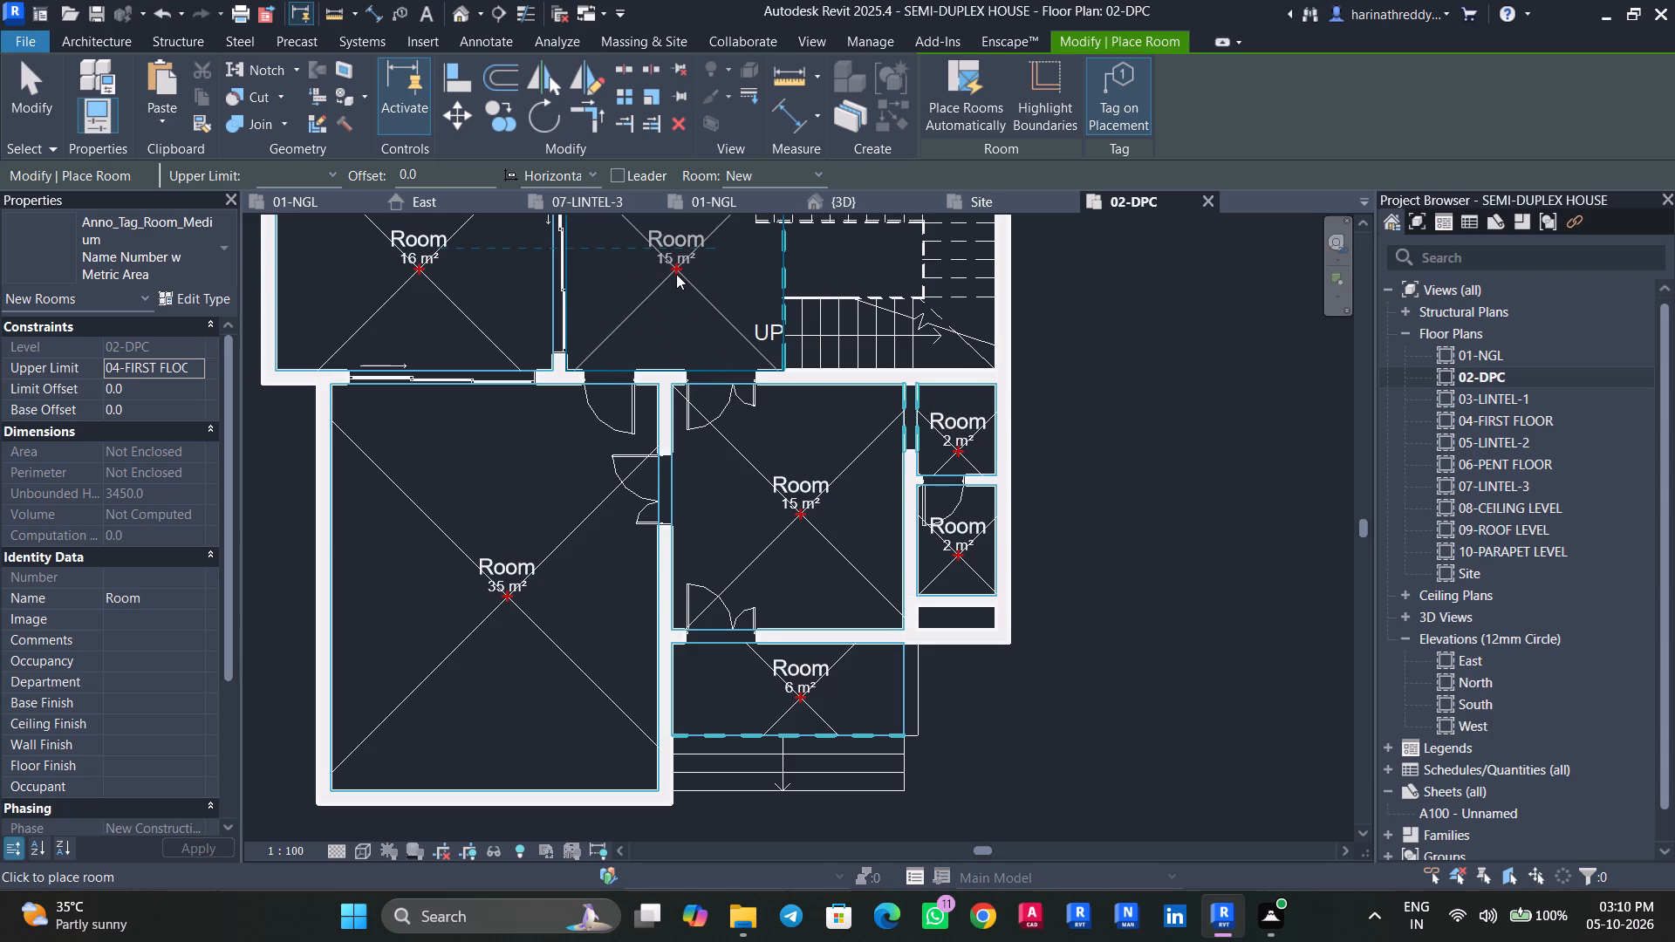
pyautogui.moveTo(676, 275); pyautogui.dragTo(744, 577, button='middle')
pyautogui.moveTo(716, 411); pyautogui.dragTo(735, 682, button='middle')
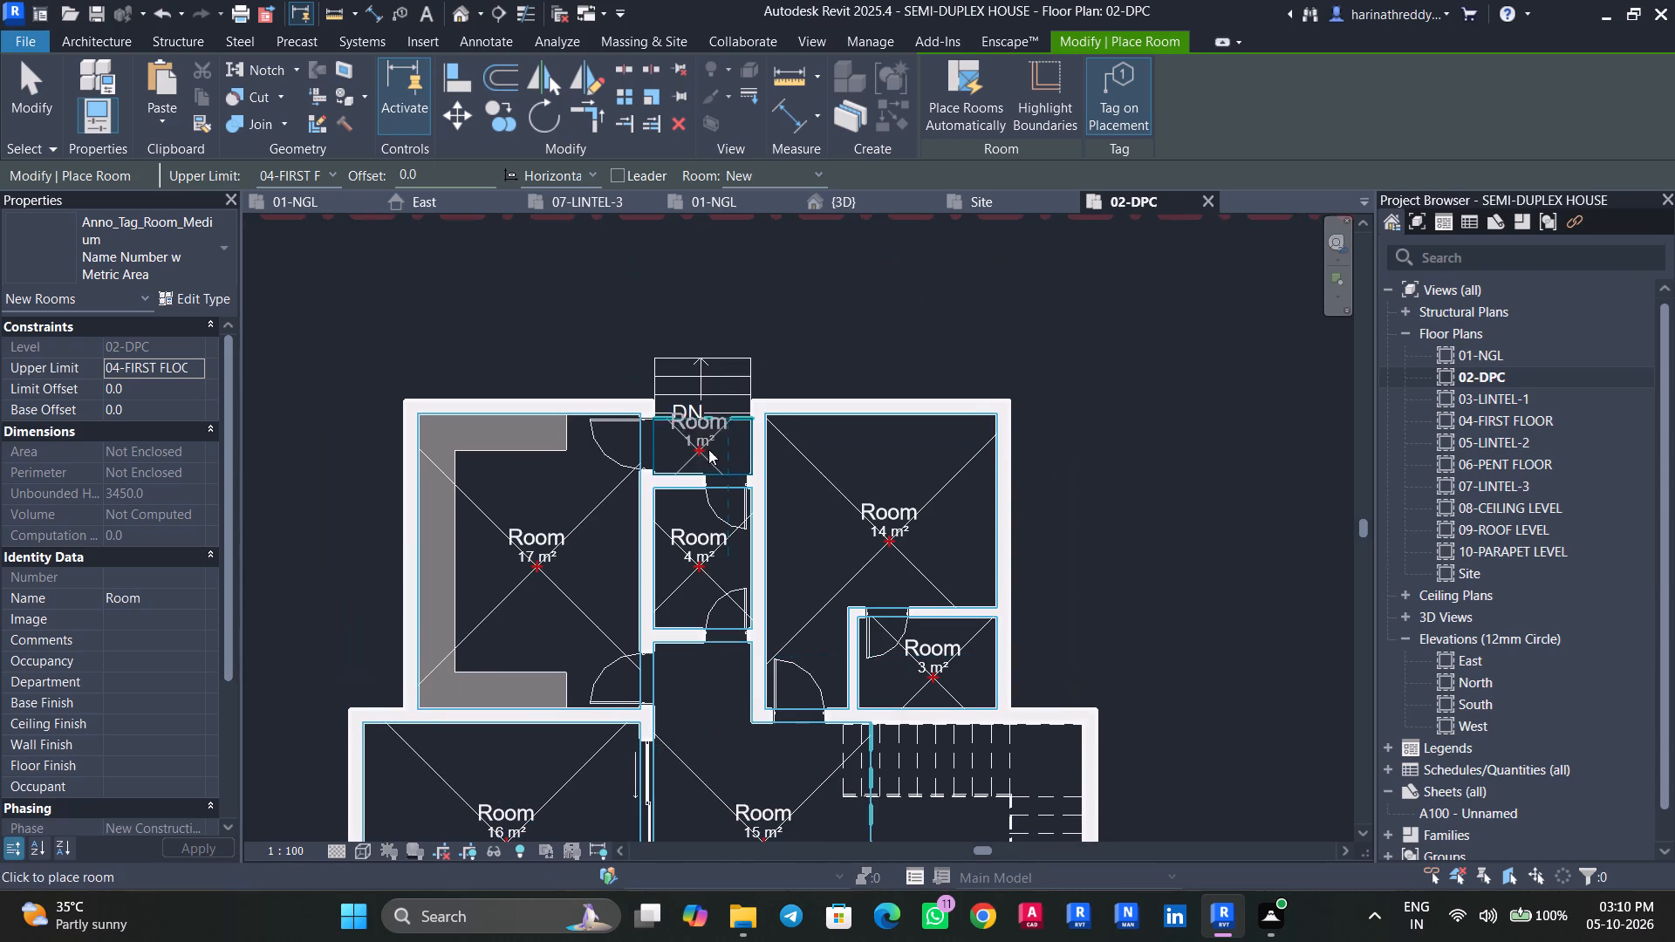
pyautogui.click(707, 461)
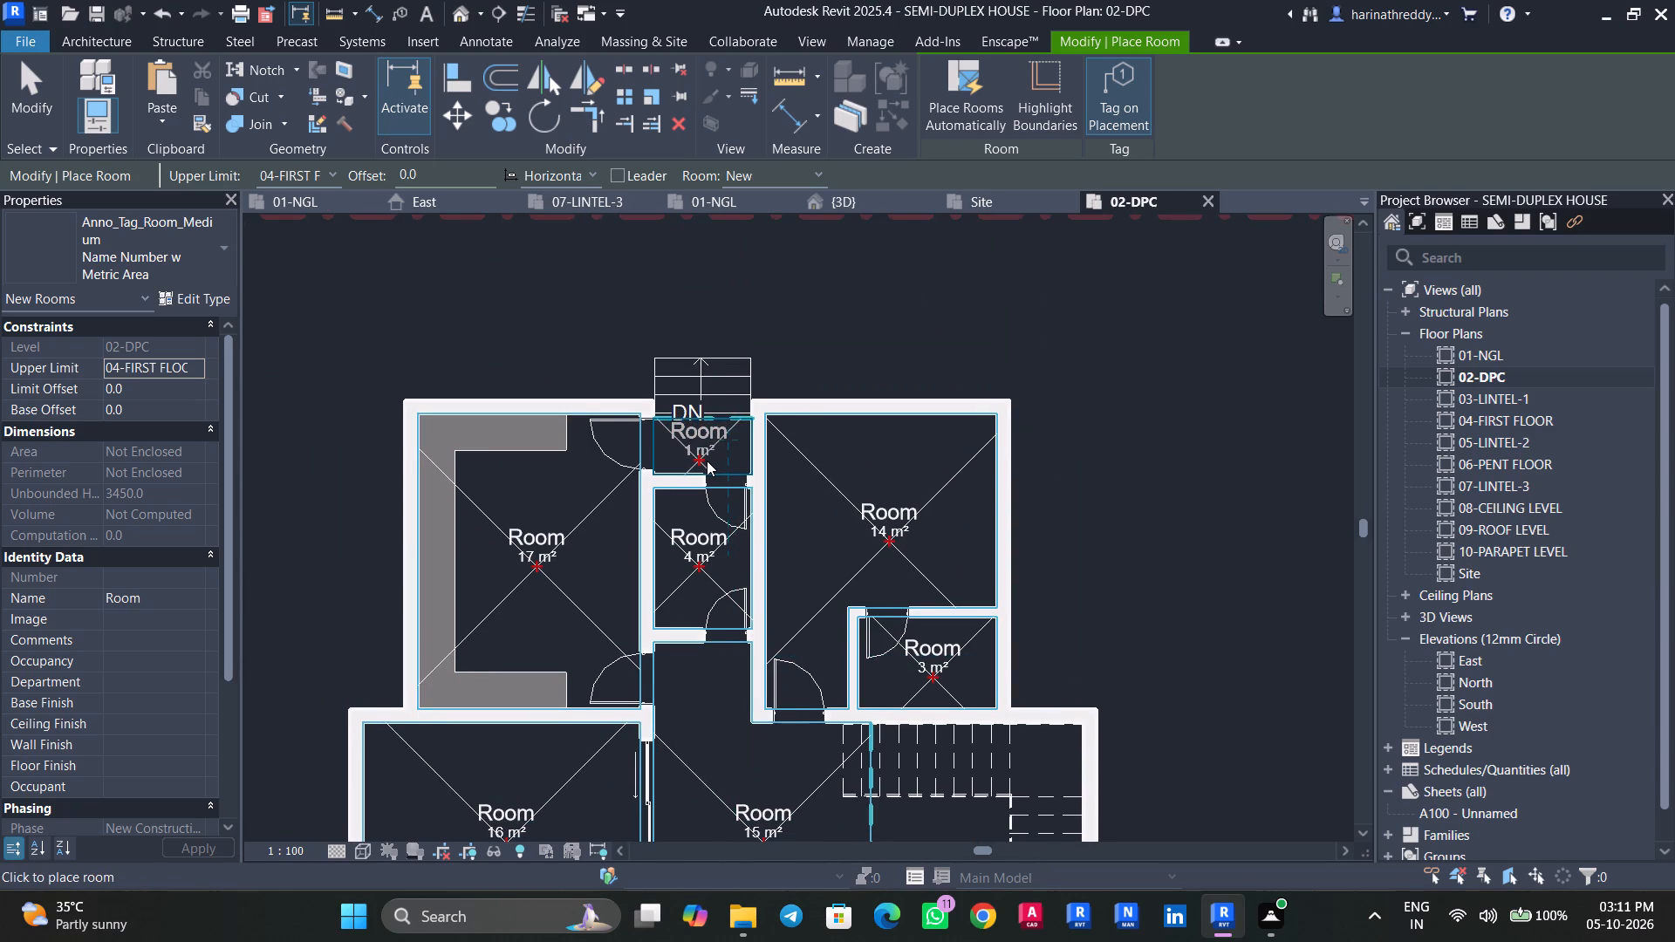
pyautogui.scroll(-2, 707, 461)
pyautogui.moveTo(718, 460); pyautogui.dragTo(824, 318, button='middle')
pyautogui.press('Escape')
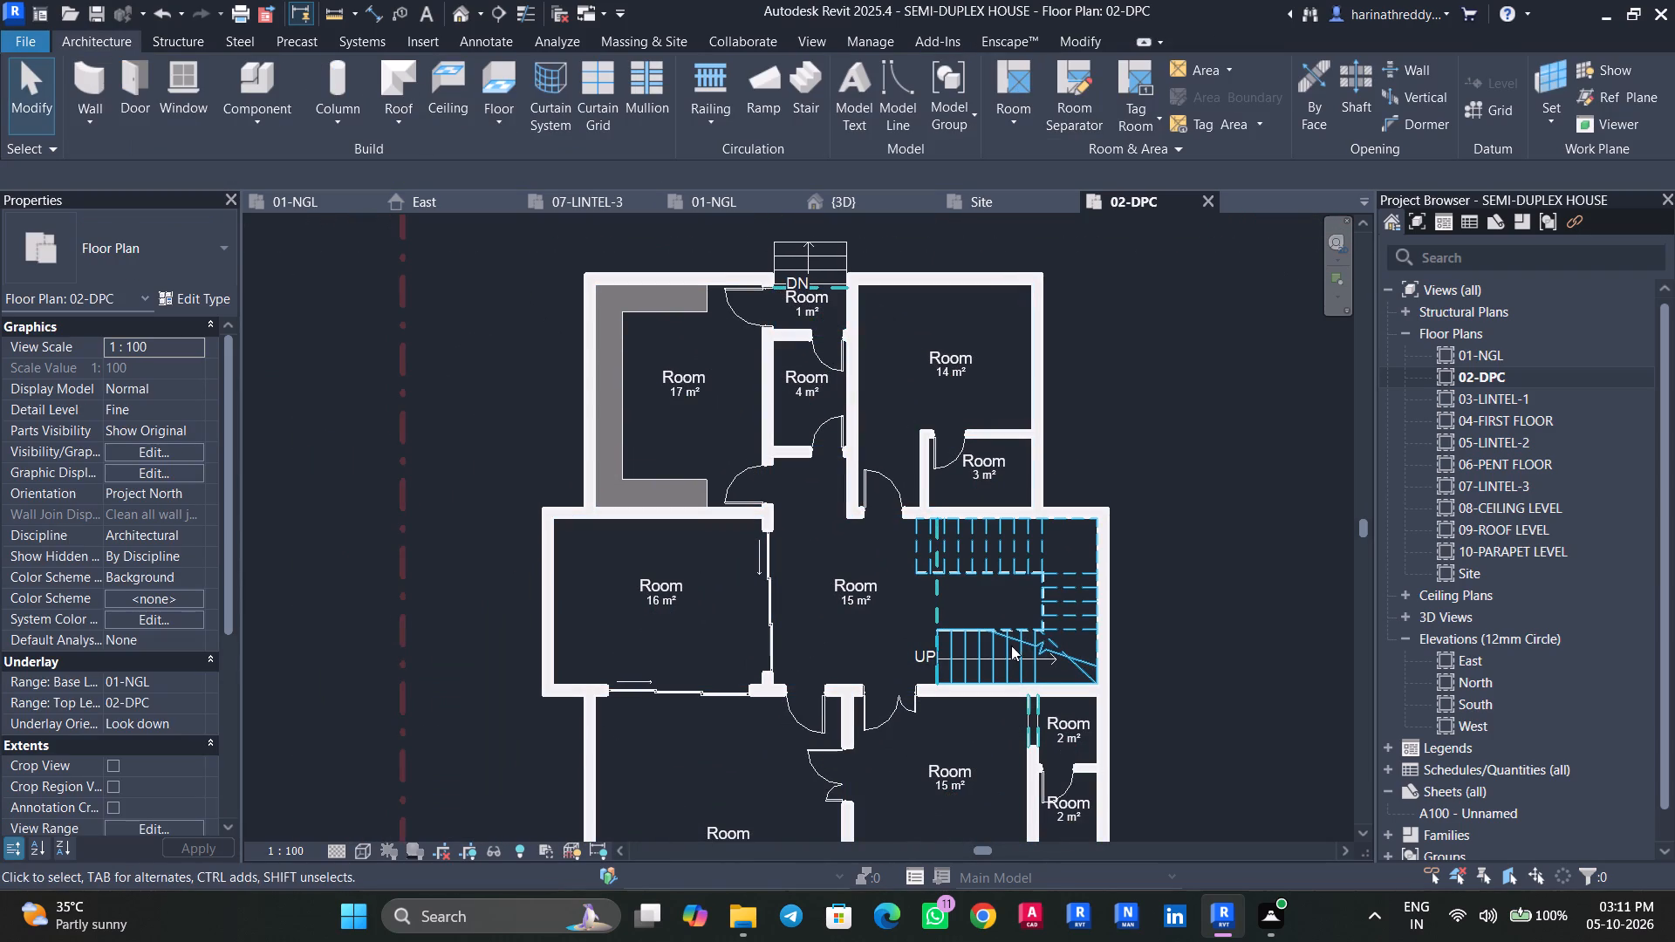
# Place a tagged room in the staircase area and end room placement.
pyautogui.click(1009, 84)
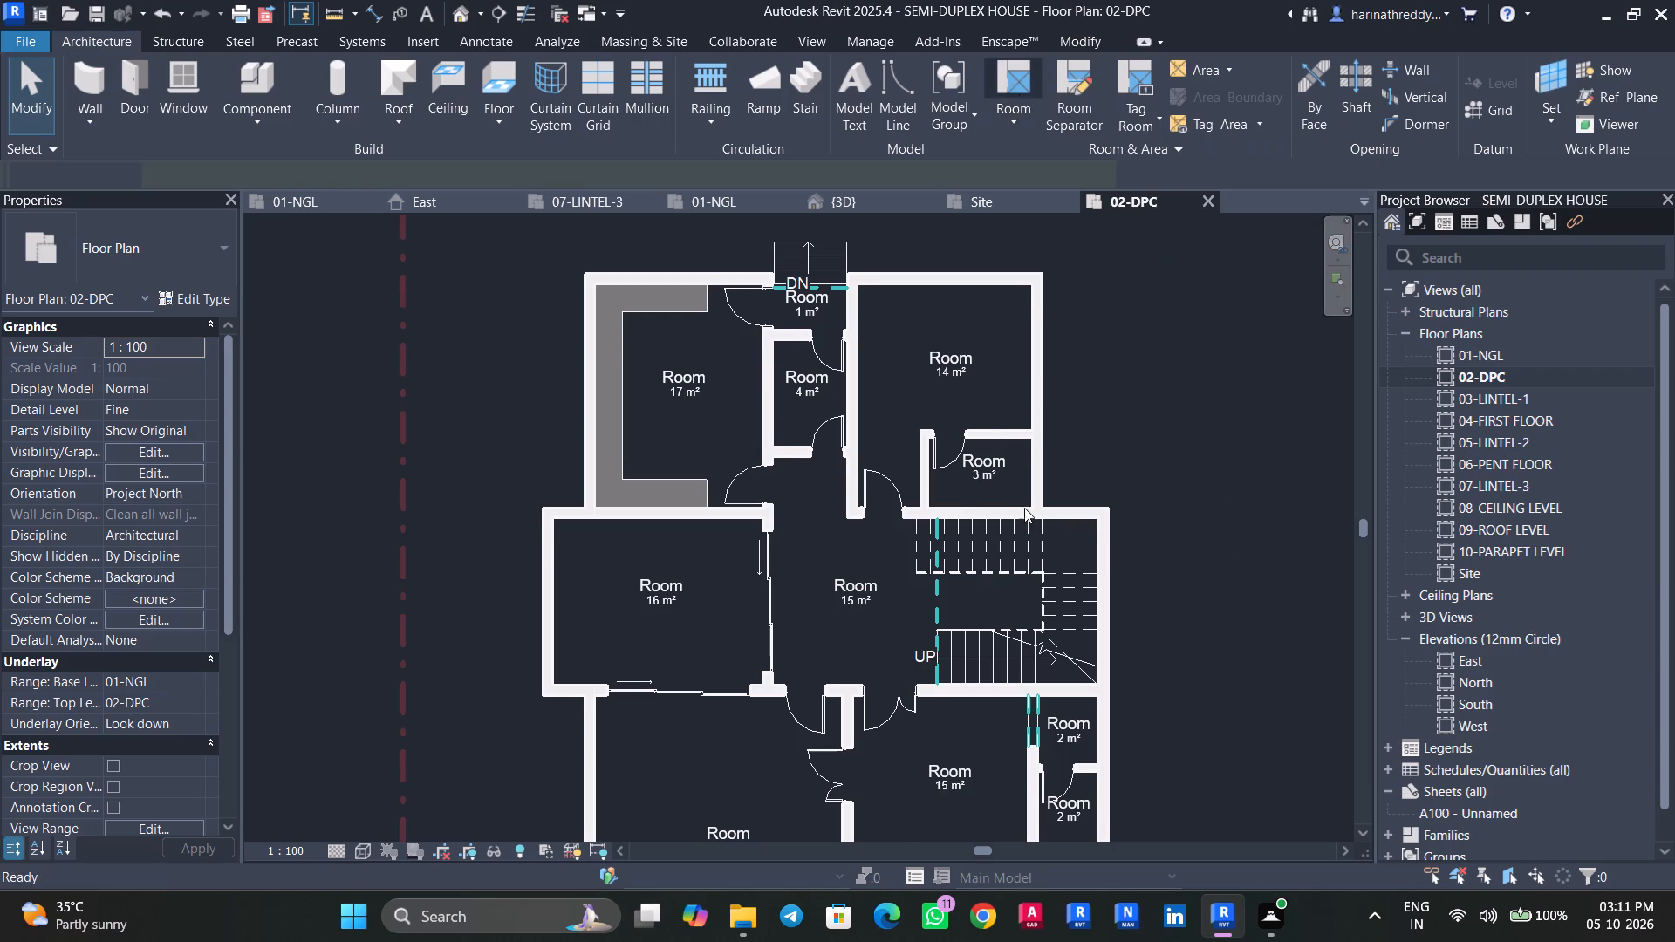
pyautogui.click(1014, 610)
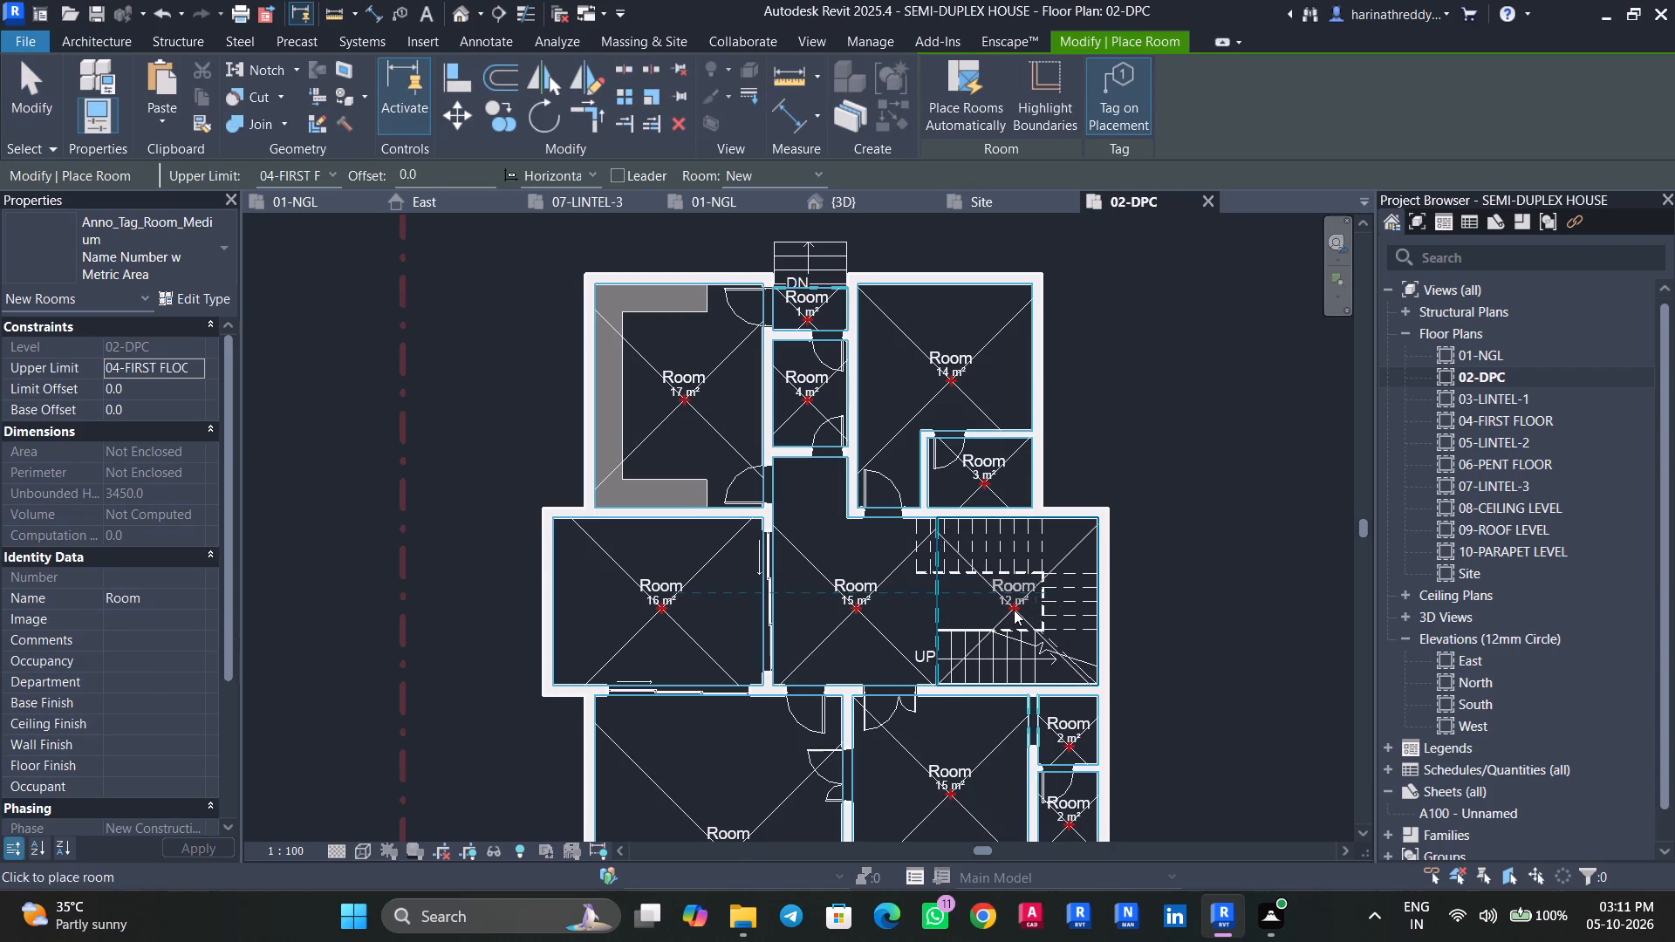
pyautogui.press('Escape')
pyautogui.press('Escape')
pyautogui.press('Escape')
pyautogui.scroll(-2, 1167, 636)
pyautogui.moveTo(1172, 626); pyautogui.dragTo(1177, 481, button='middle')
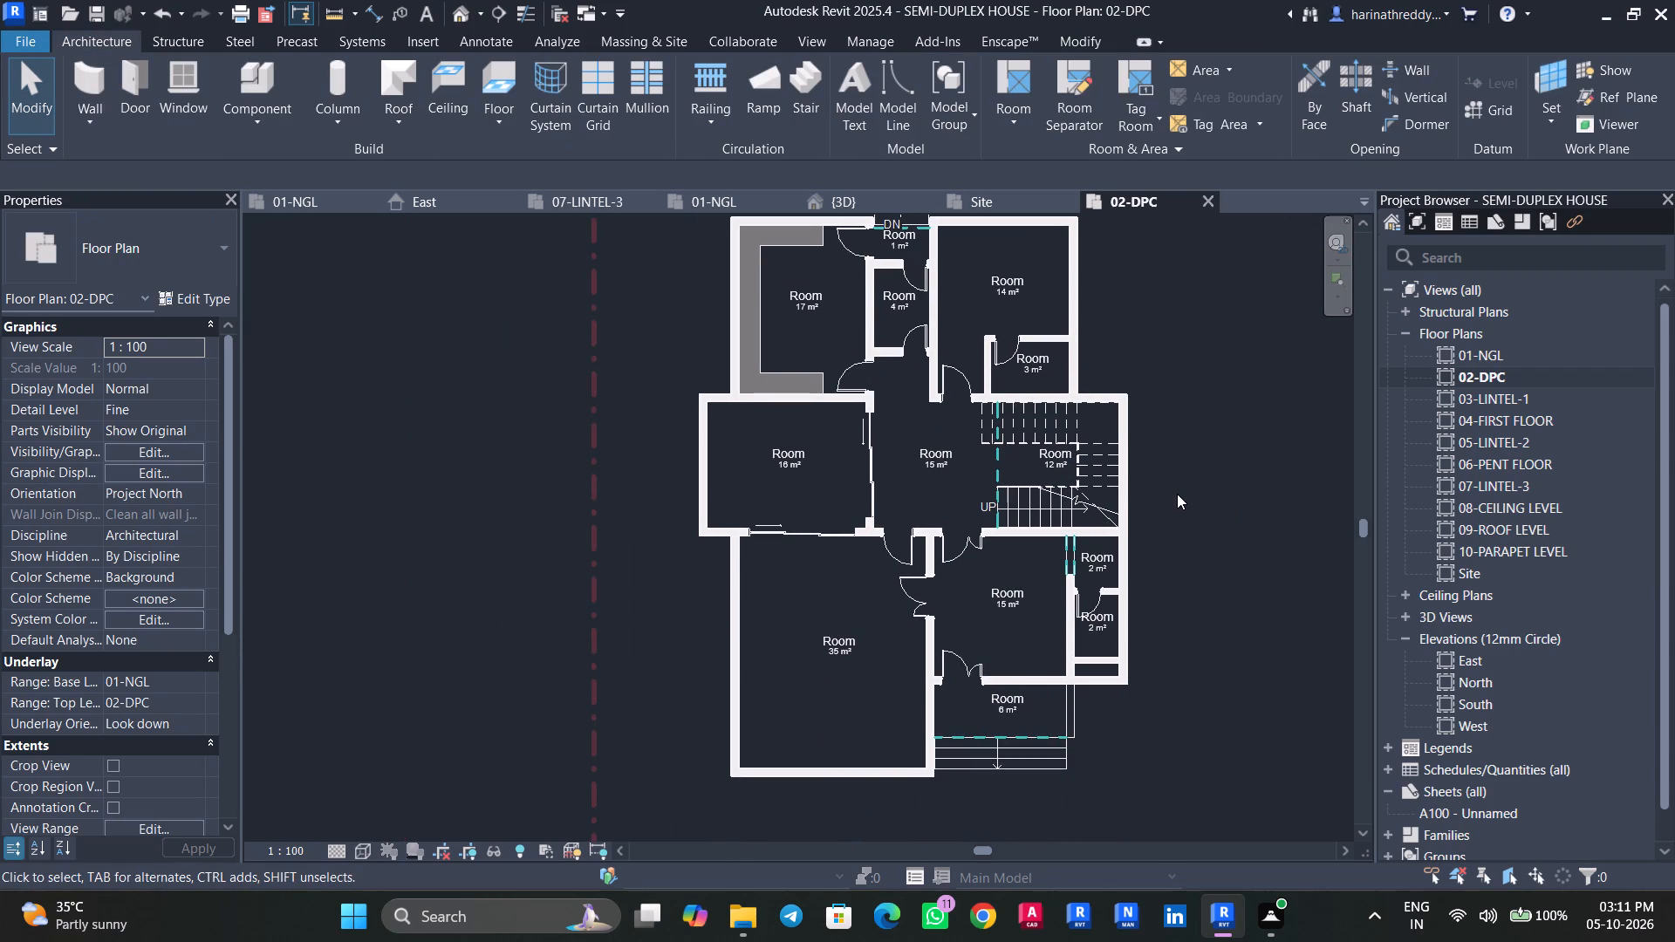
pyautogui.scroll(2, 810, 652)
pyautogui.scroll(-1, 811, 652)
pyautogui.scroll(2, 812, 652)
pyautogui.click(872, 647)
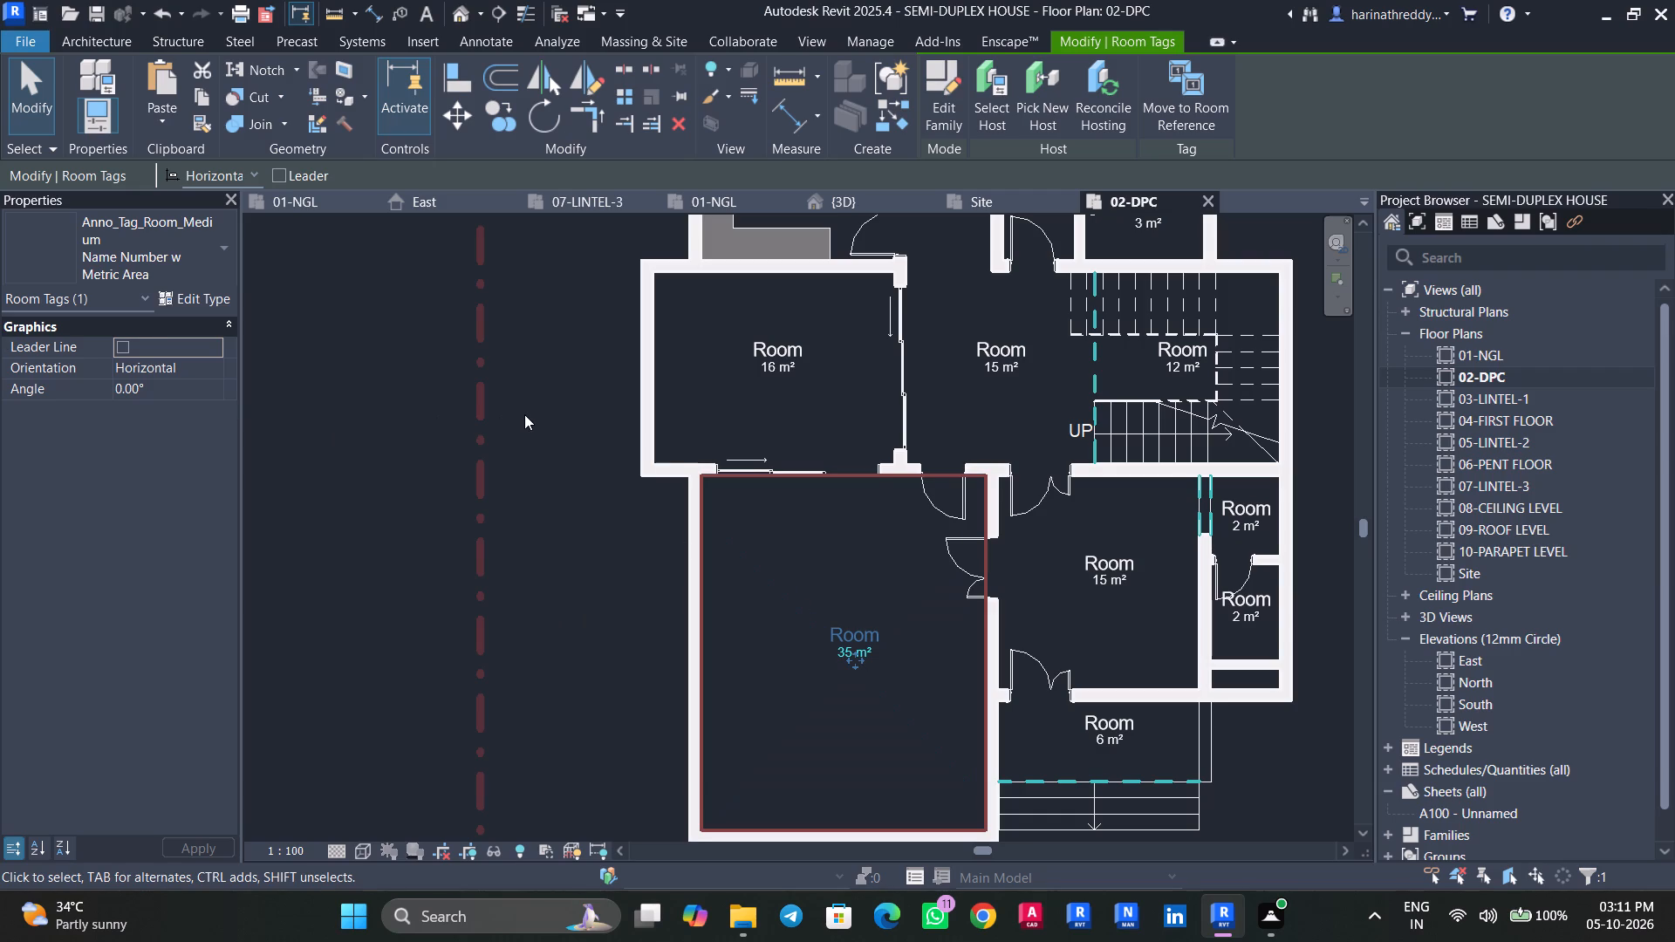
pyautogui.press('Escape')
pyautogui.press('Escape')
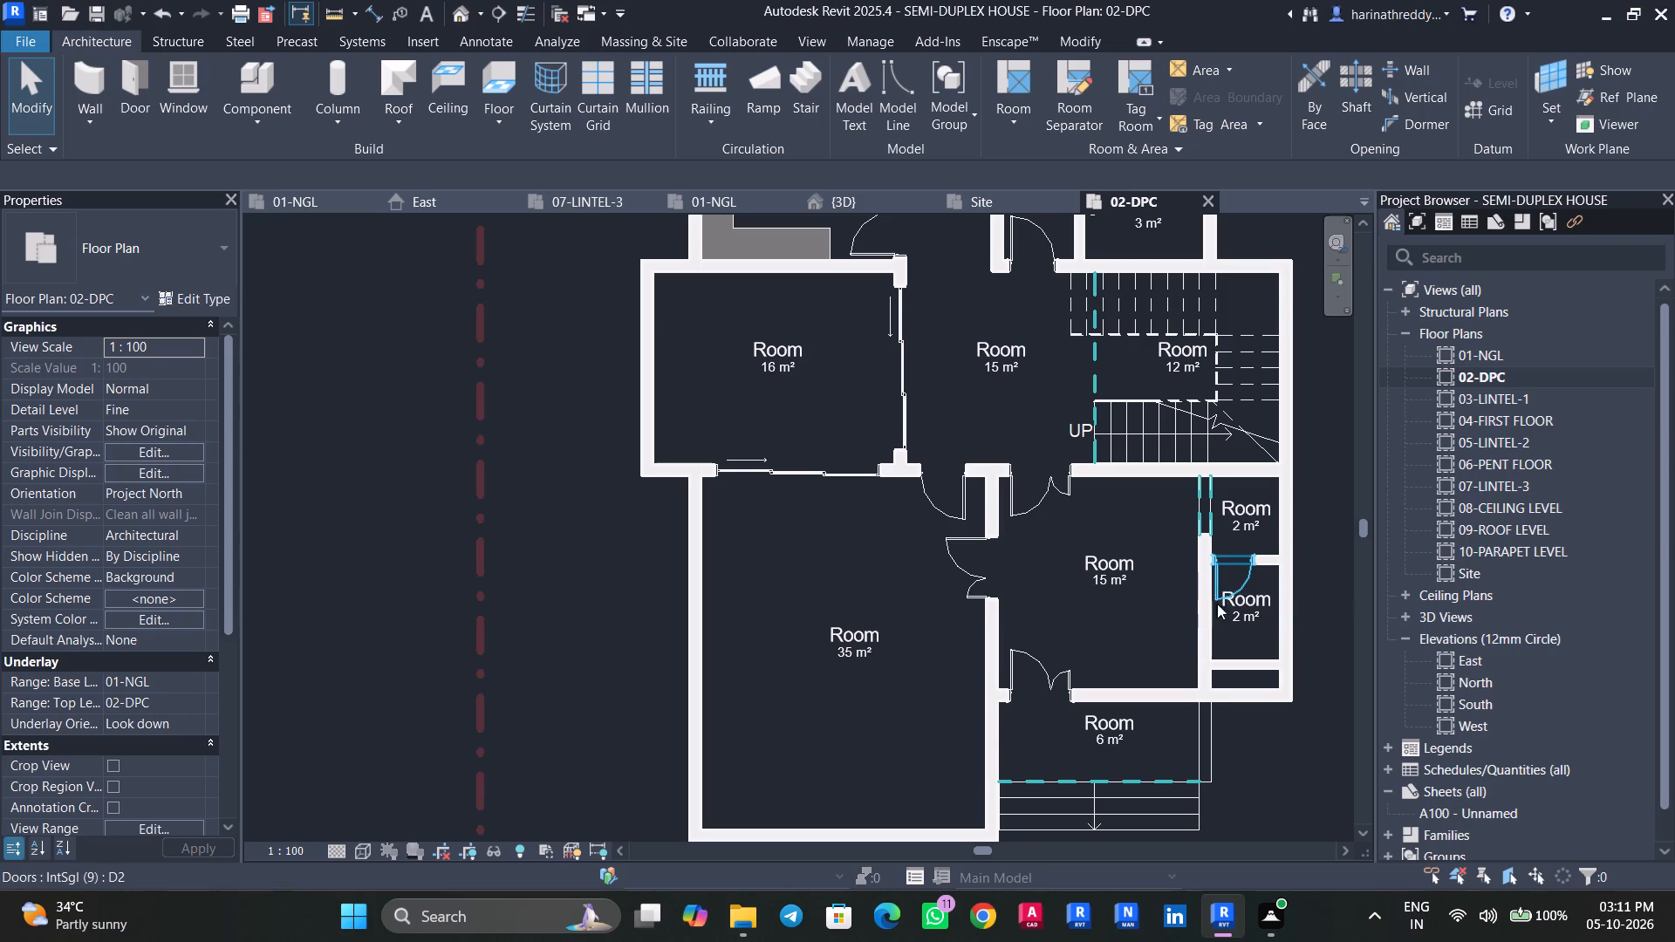
# Open the Anno_Tag_Room_Medium family for editing from the tag of the plan's large lower-left room.
pyautogui.click(860, 616)
pyautogui.click(938, 122)
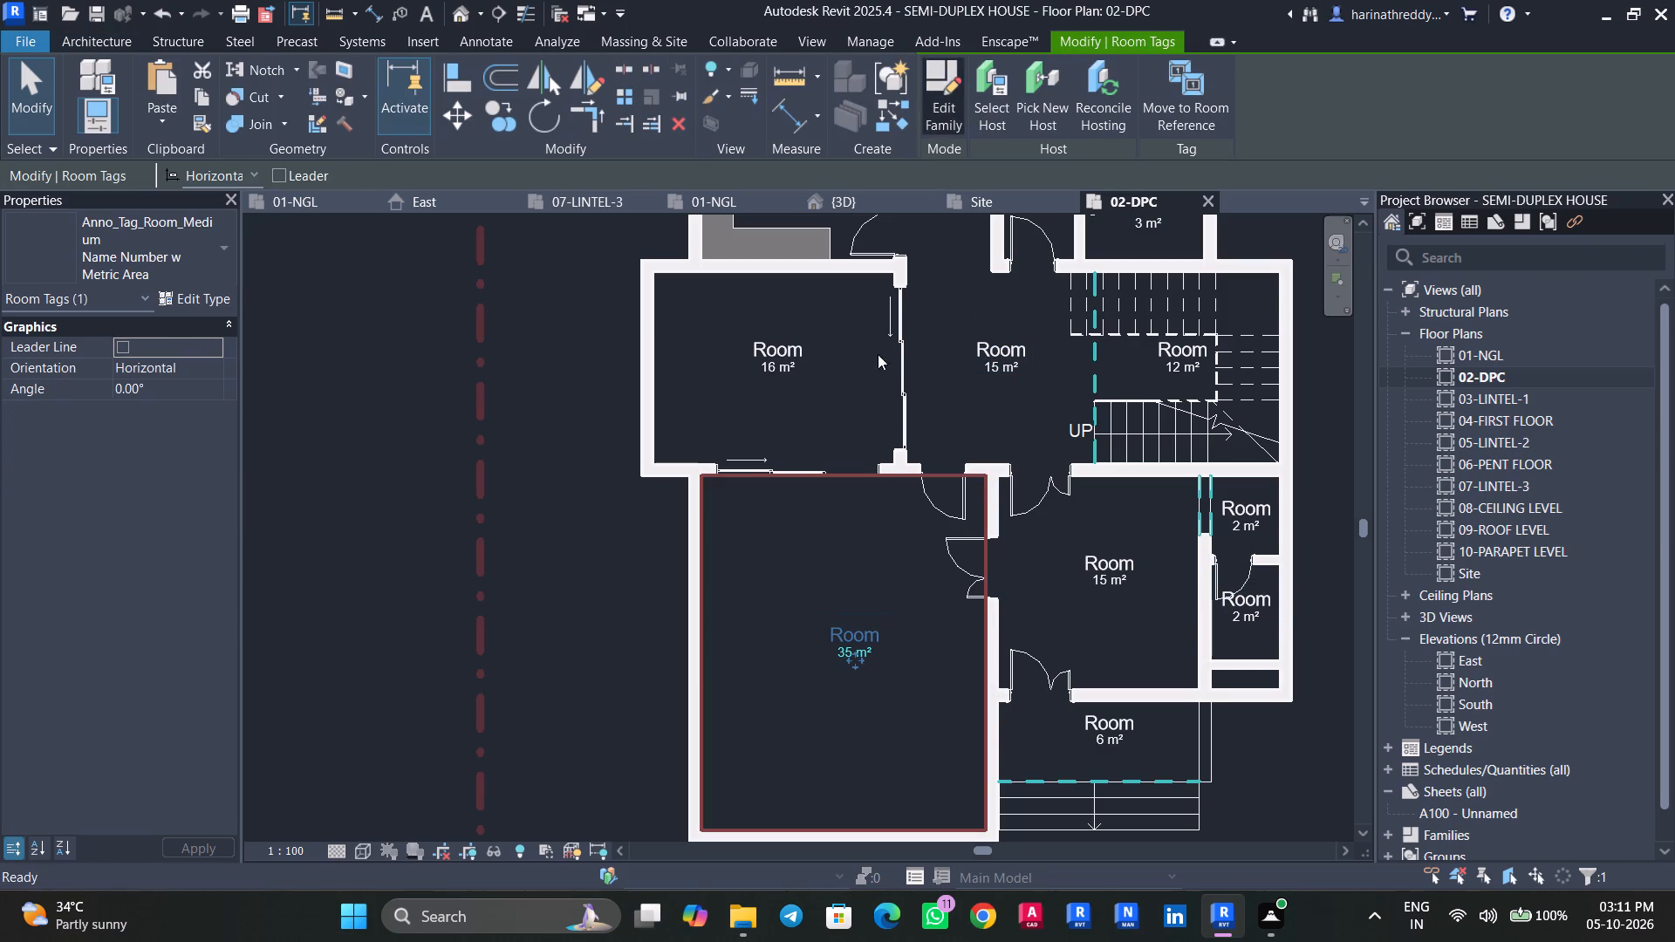
pyautogui.click(851, 477)
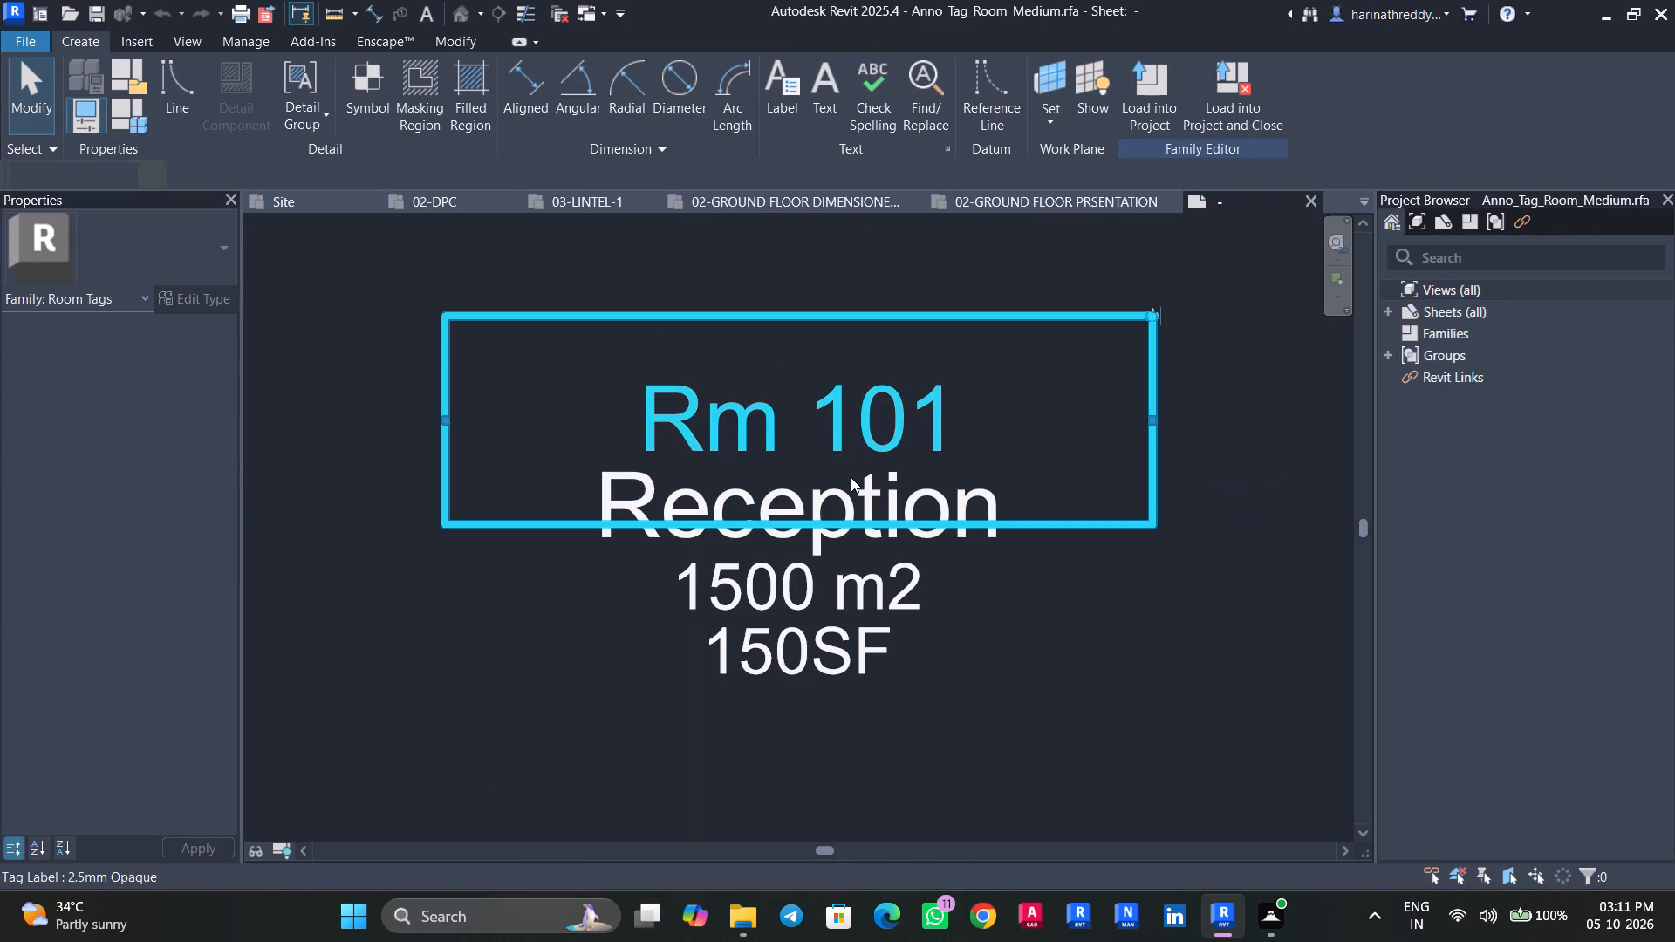
pyautogui.press('Escape')
pyautogui.press('Escape')
pyautogui.press('Escape')
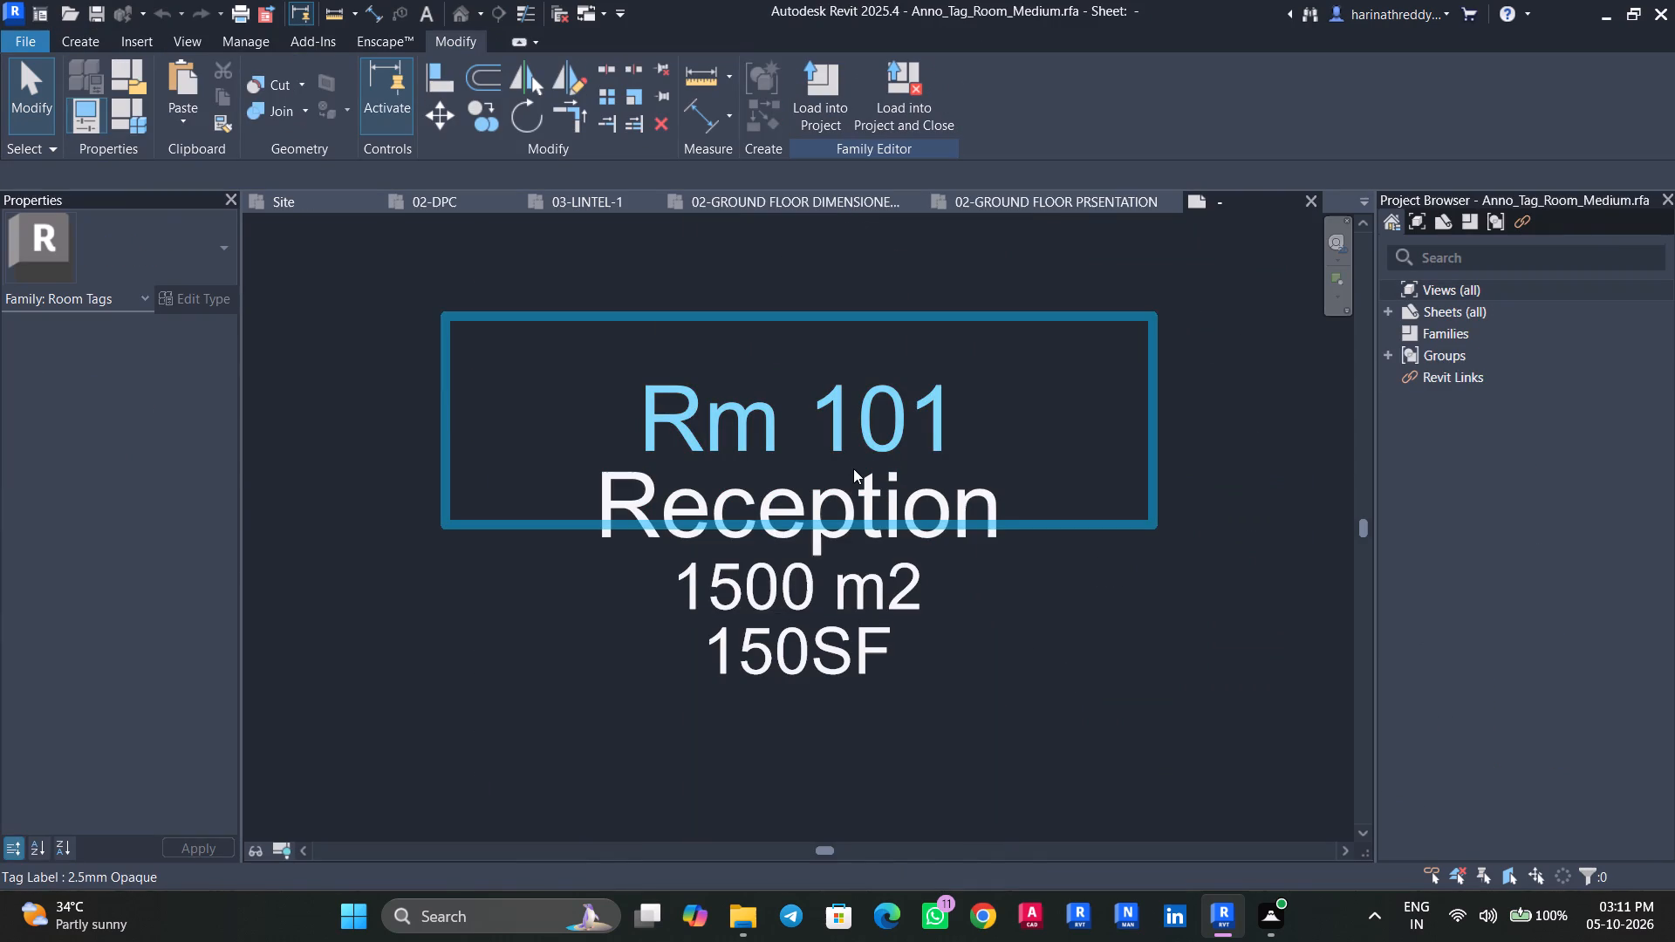
# Make the Dimensions annotation category visible in the room tag family's view.
pyautogui.click(195, 43)
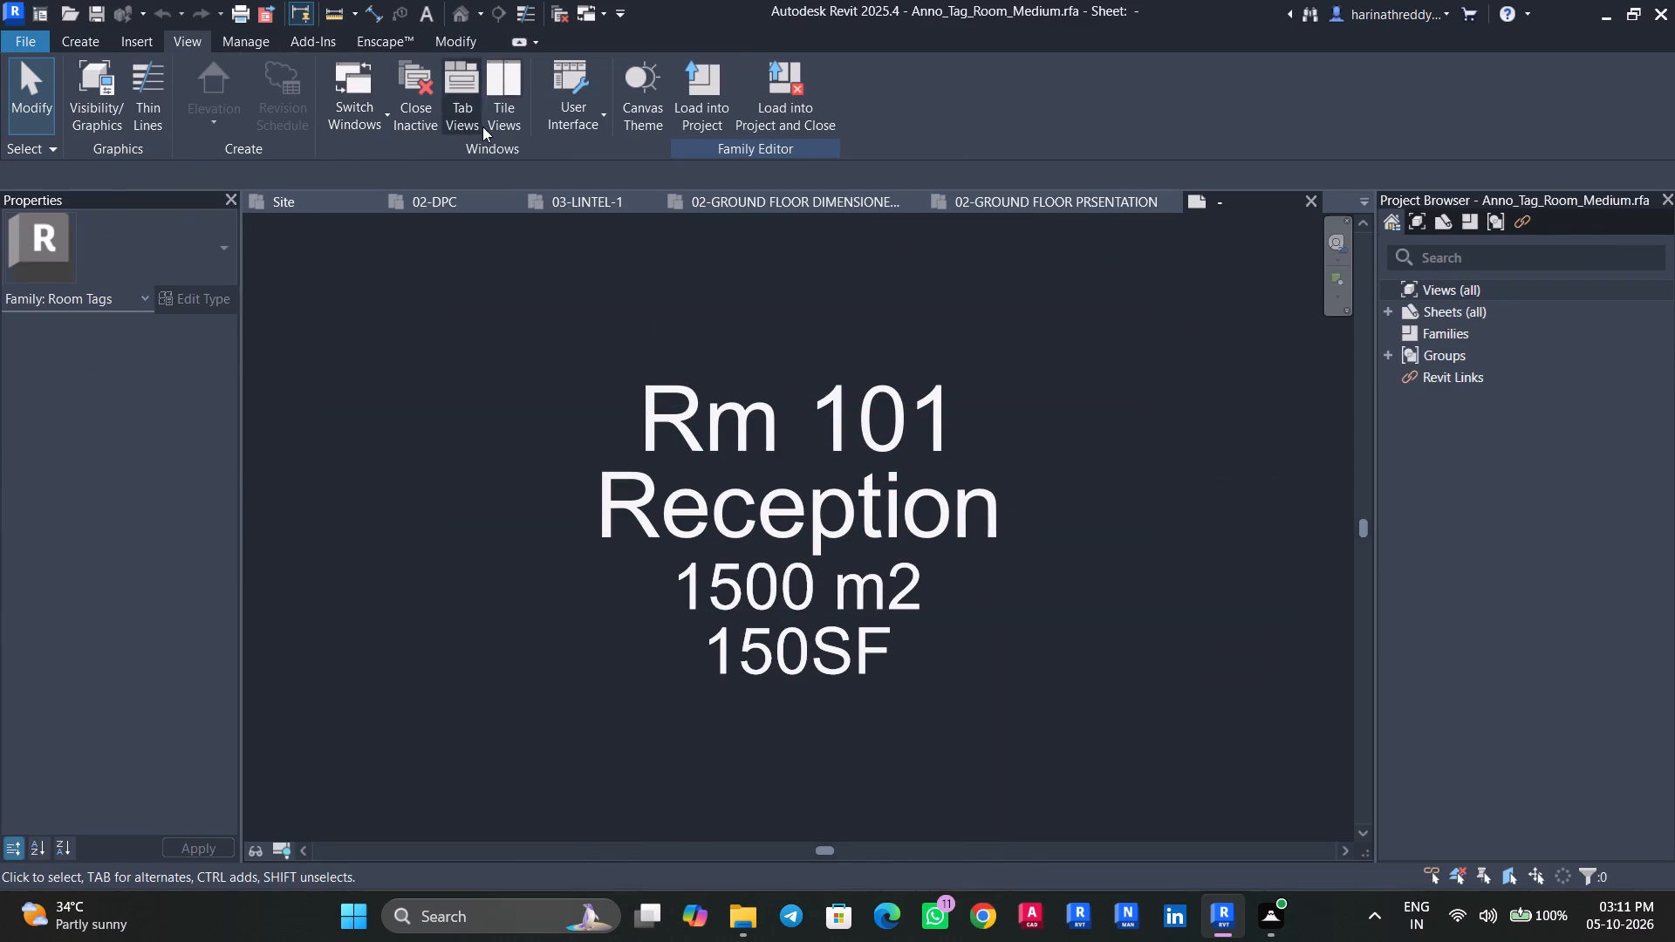
pyautogui.click(103, 118)
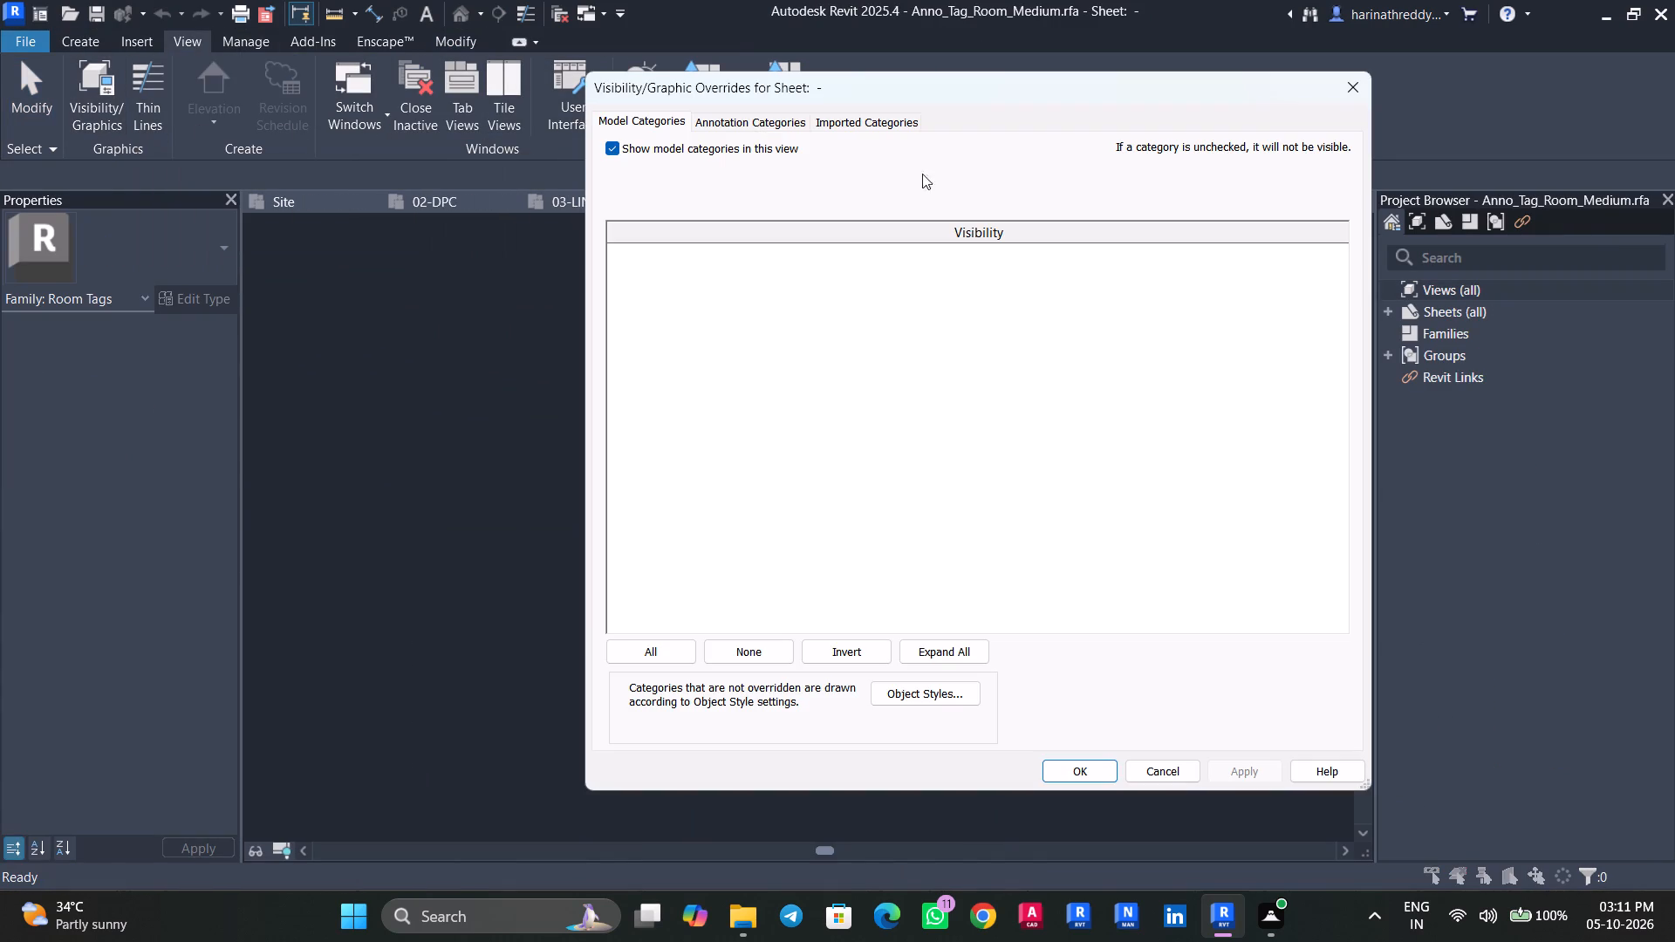
pyautogui.click(735, 124)
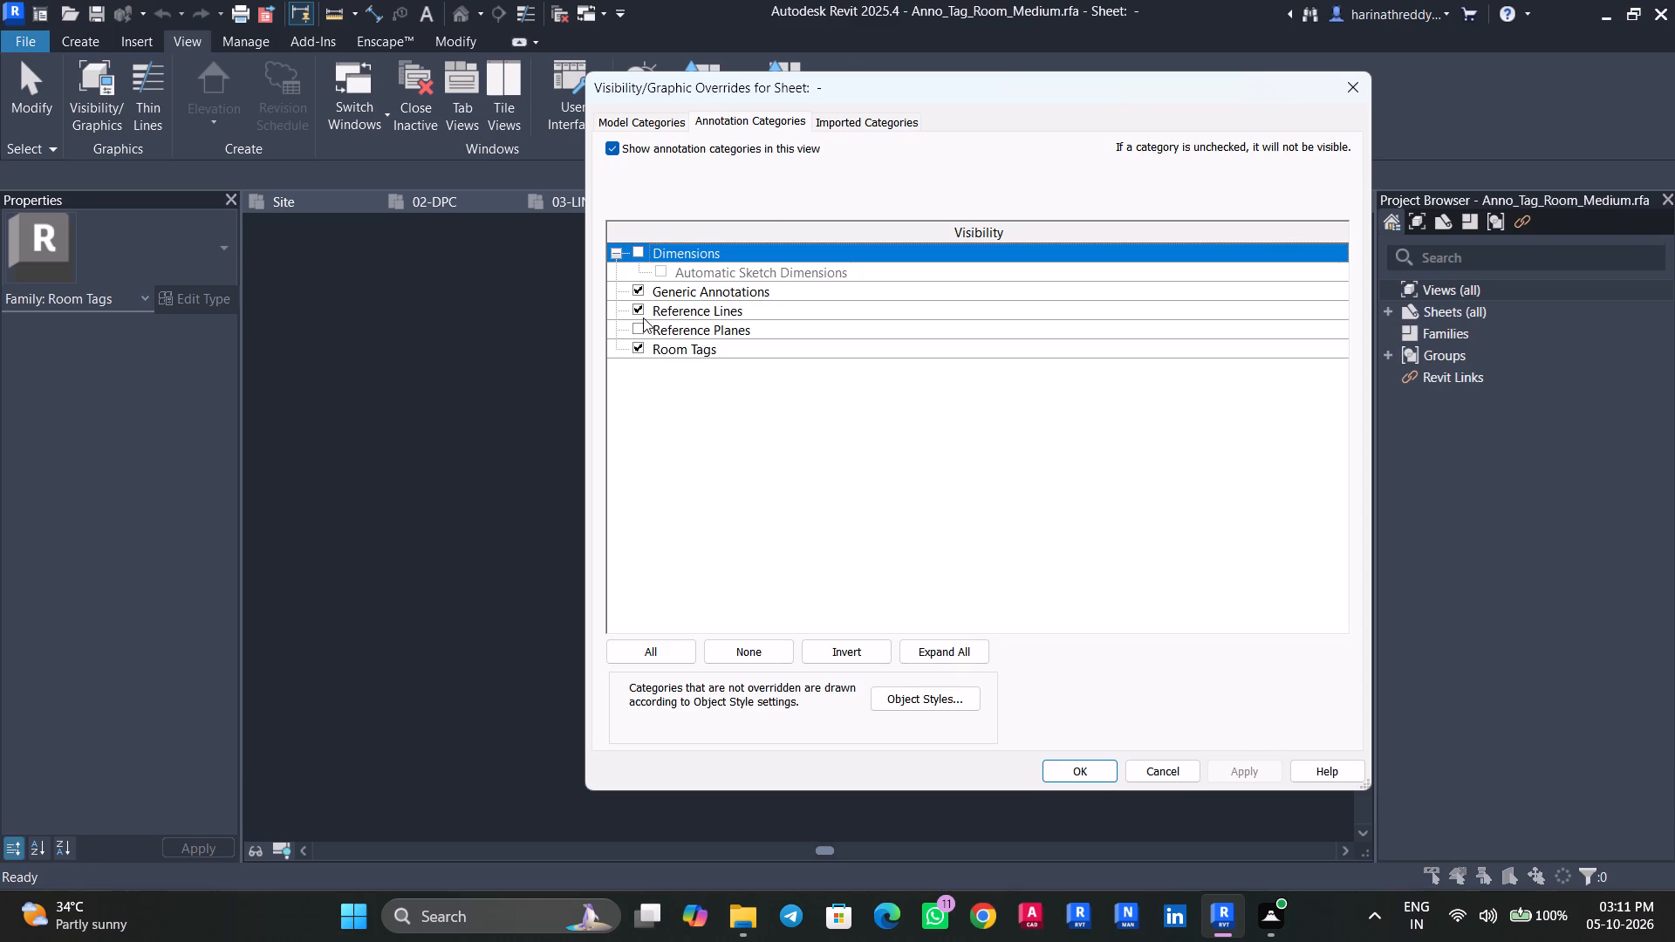
pyautogui.click(638, 249)
pyautogui.click(1255, 778)
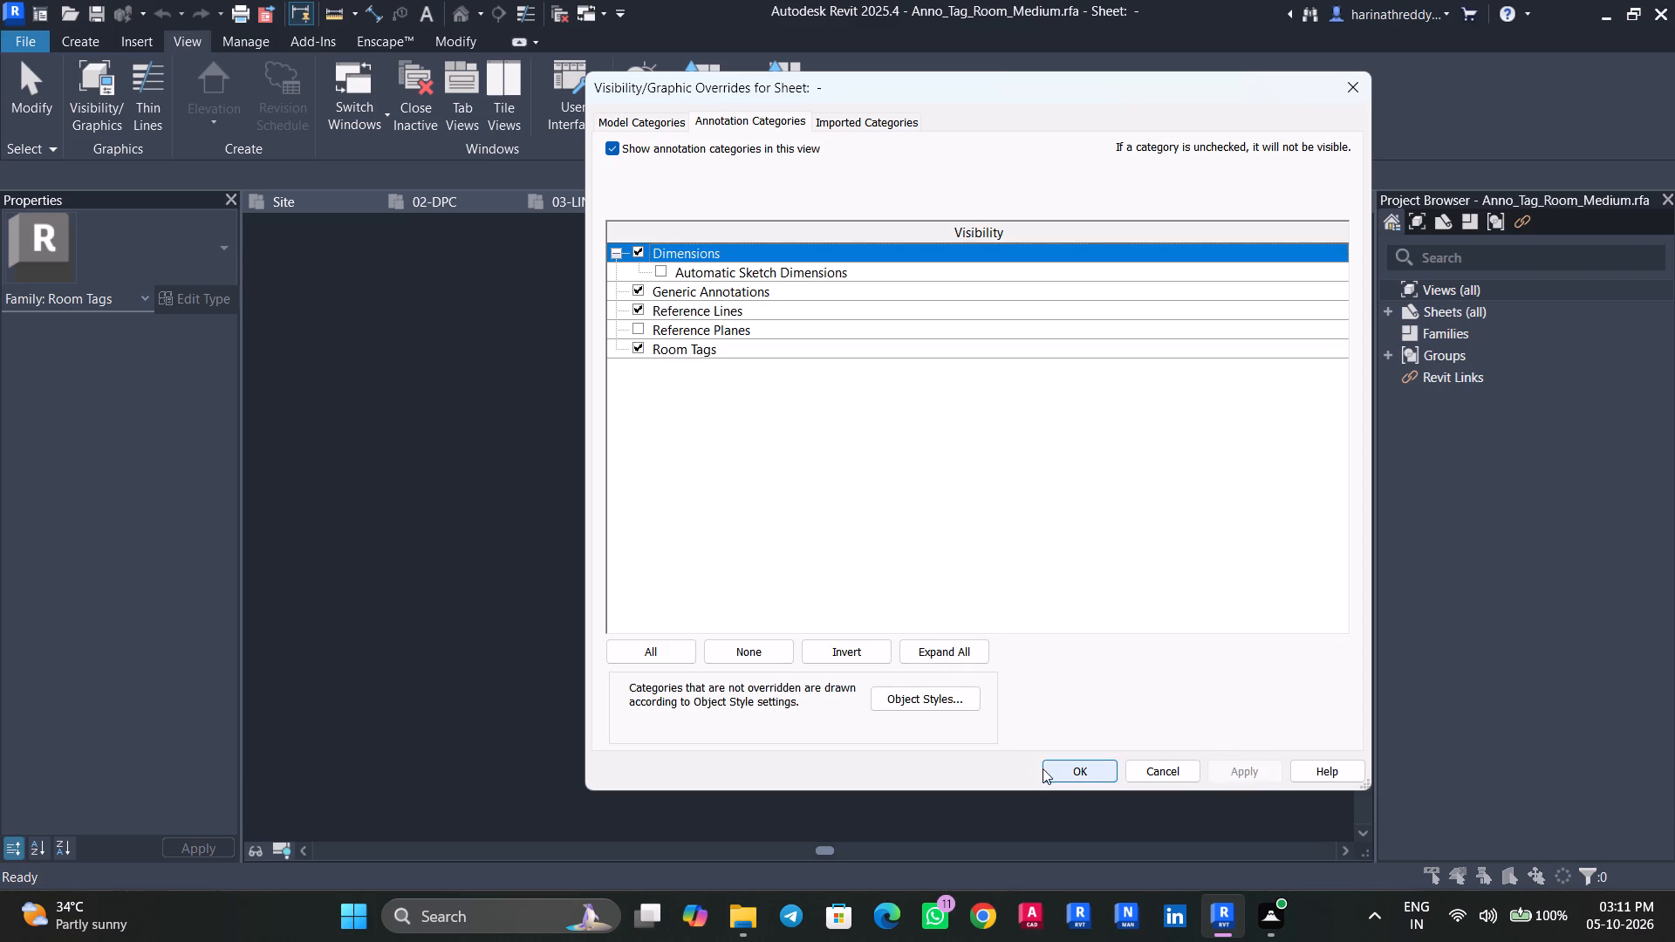
pyautogui.click(1066, 768)
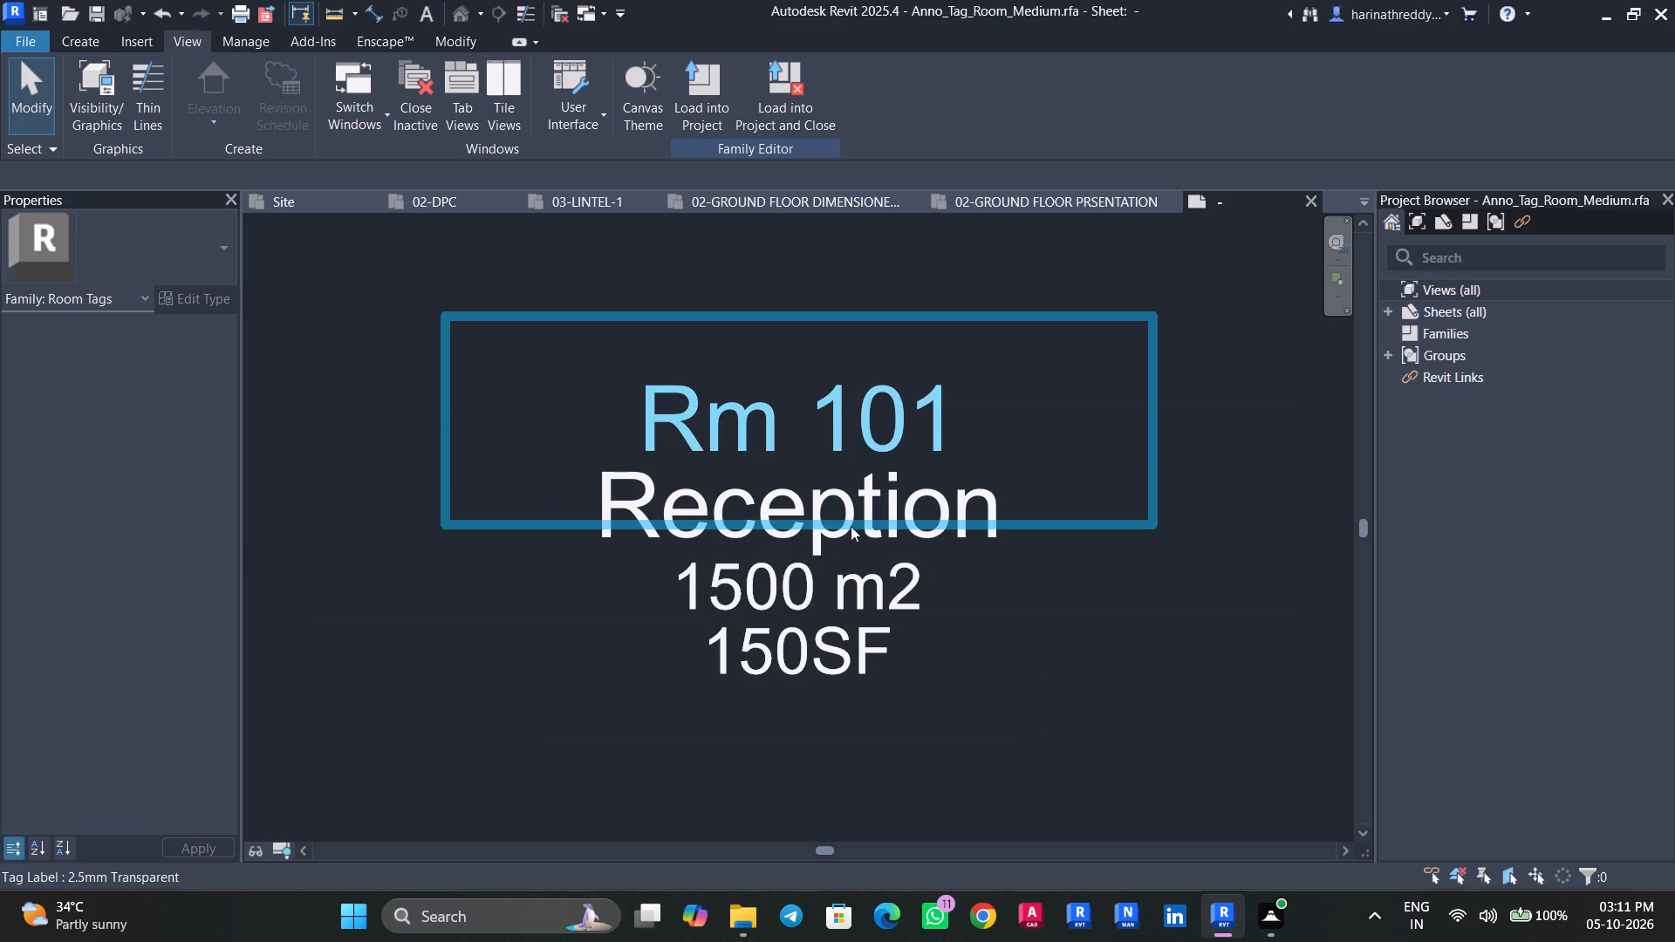
# Delete the Rm 101 number label and the 150SF area label from the room tag.
pyautogui.click(853, 467)
pyautogui.press('Delete')
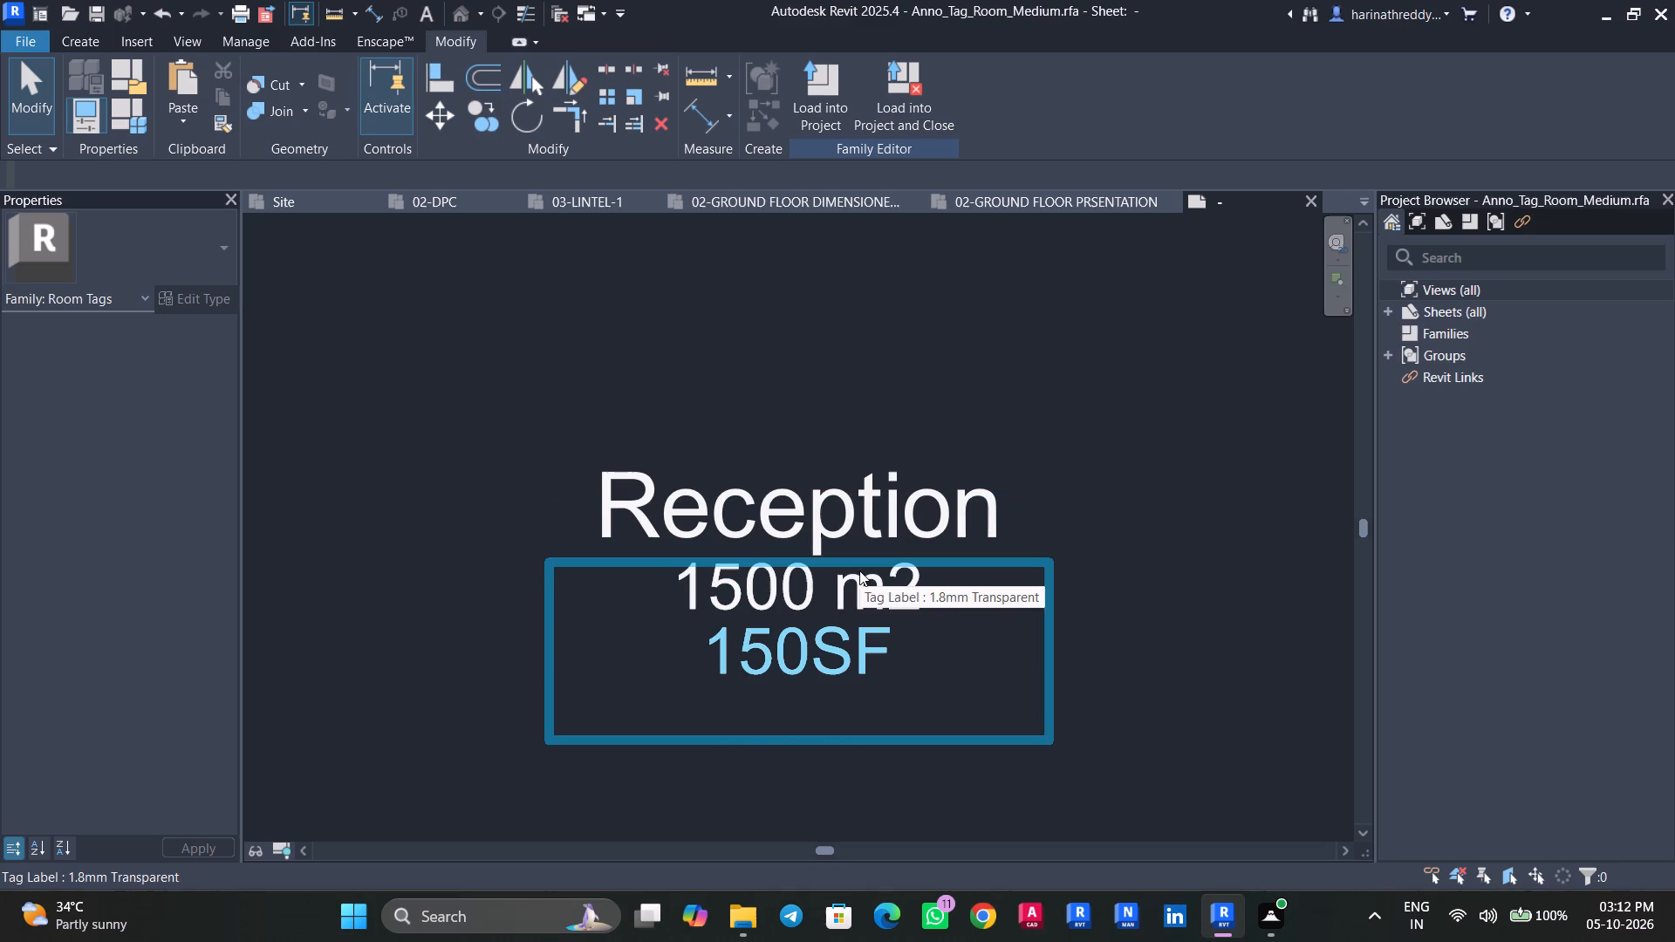
pyautogui.click(863, 551)
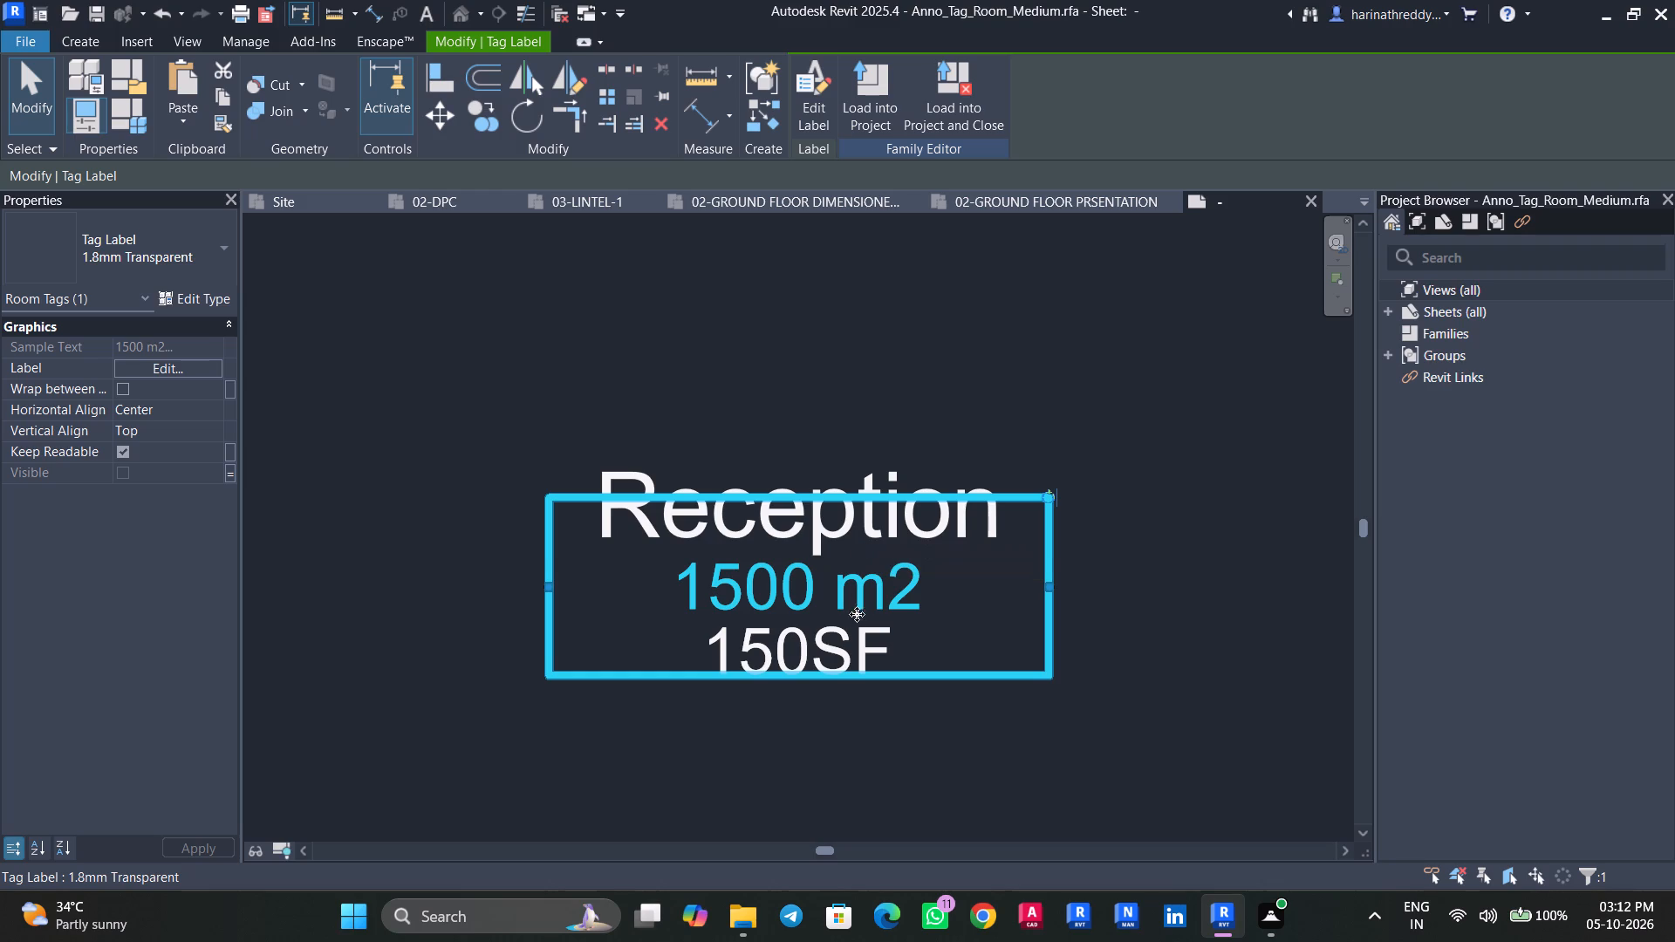
pyautogui.click(856, 656)
pyautogui.press('Delete')
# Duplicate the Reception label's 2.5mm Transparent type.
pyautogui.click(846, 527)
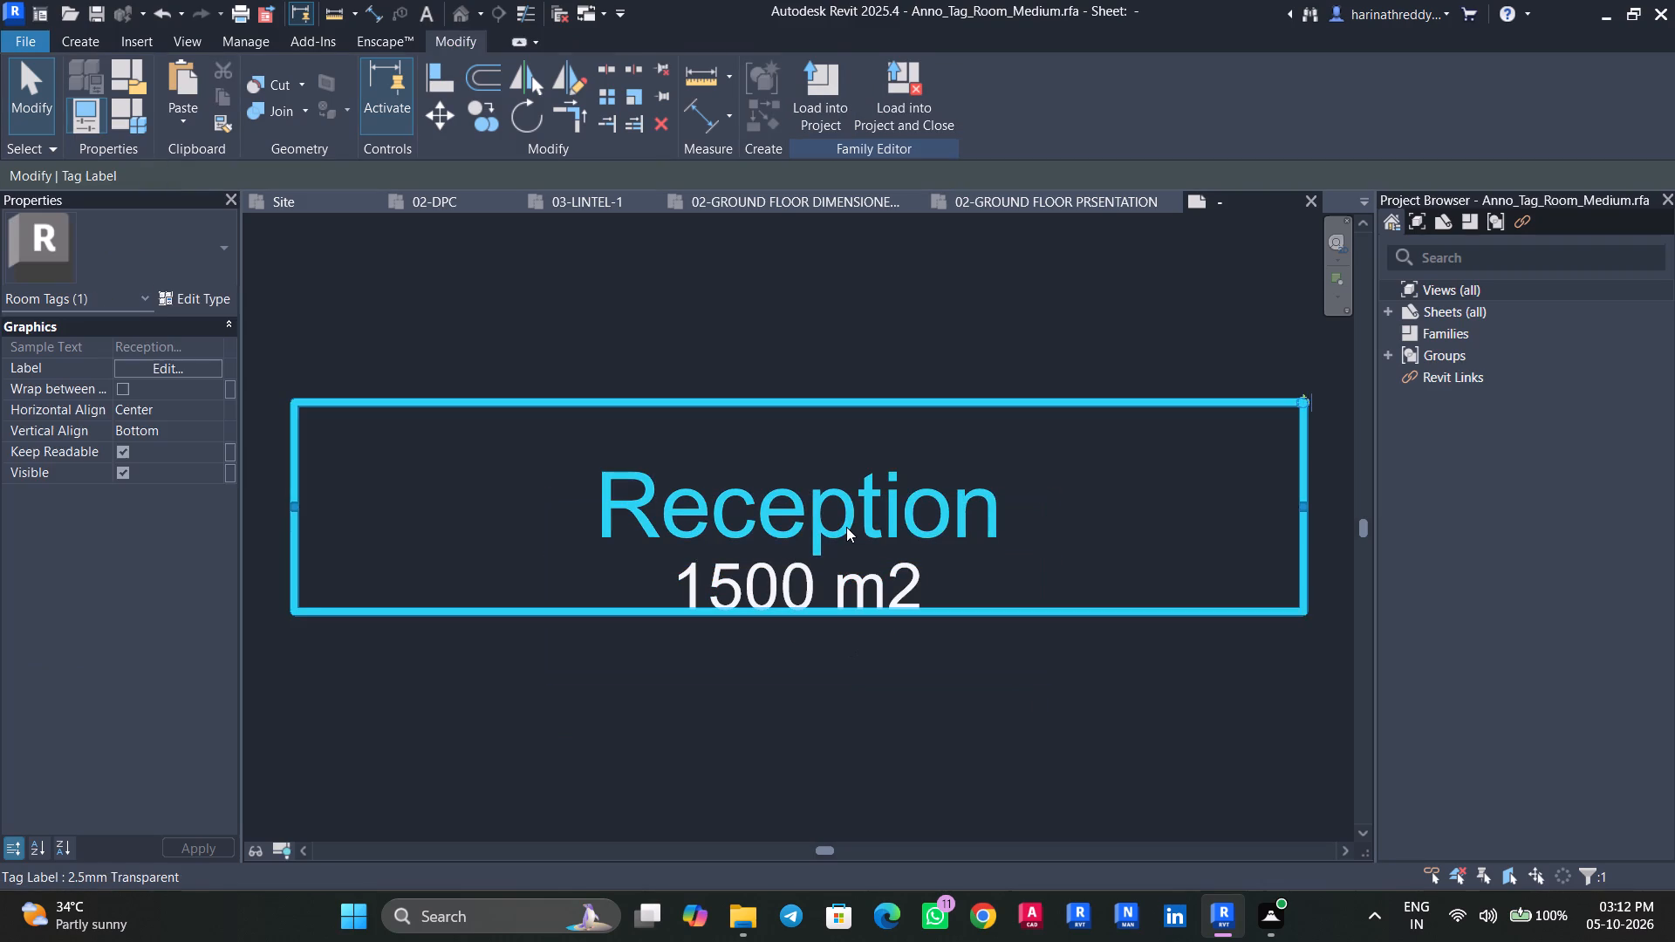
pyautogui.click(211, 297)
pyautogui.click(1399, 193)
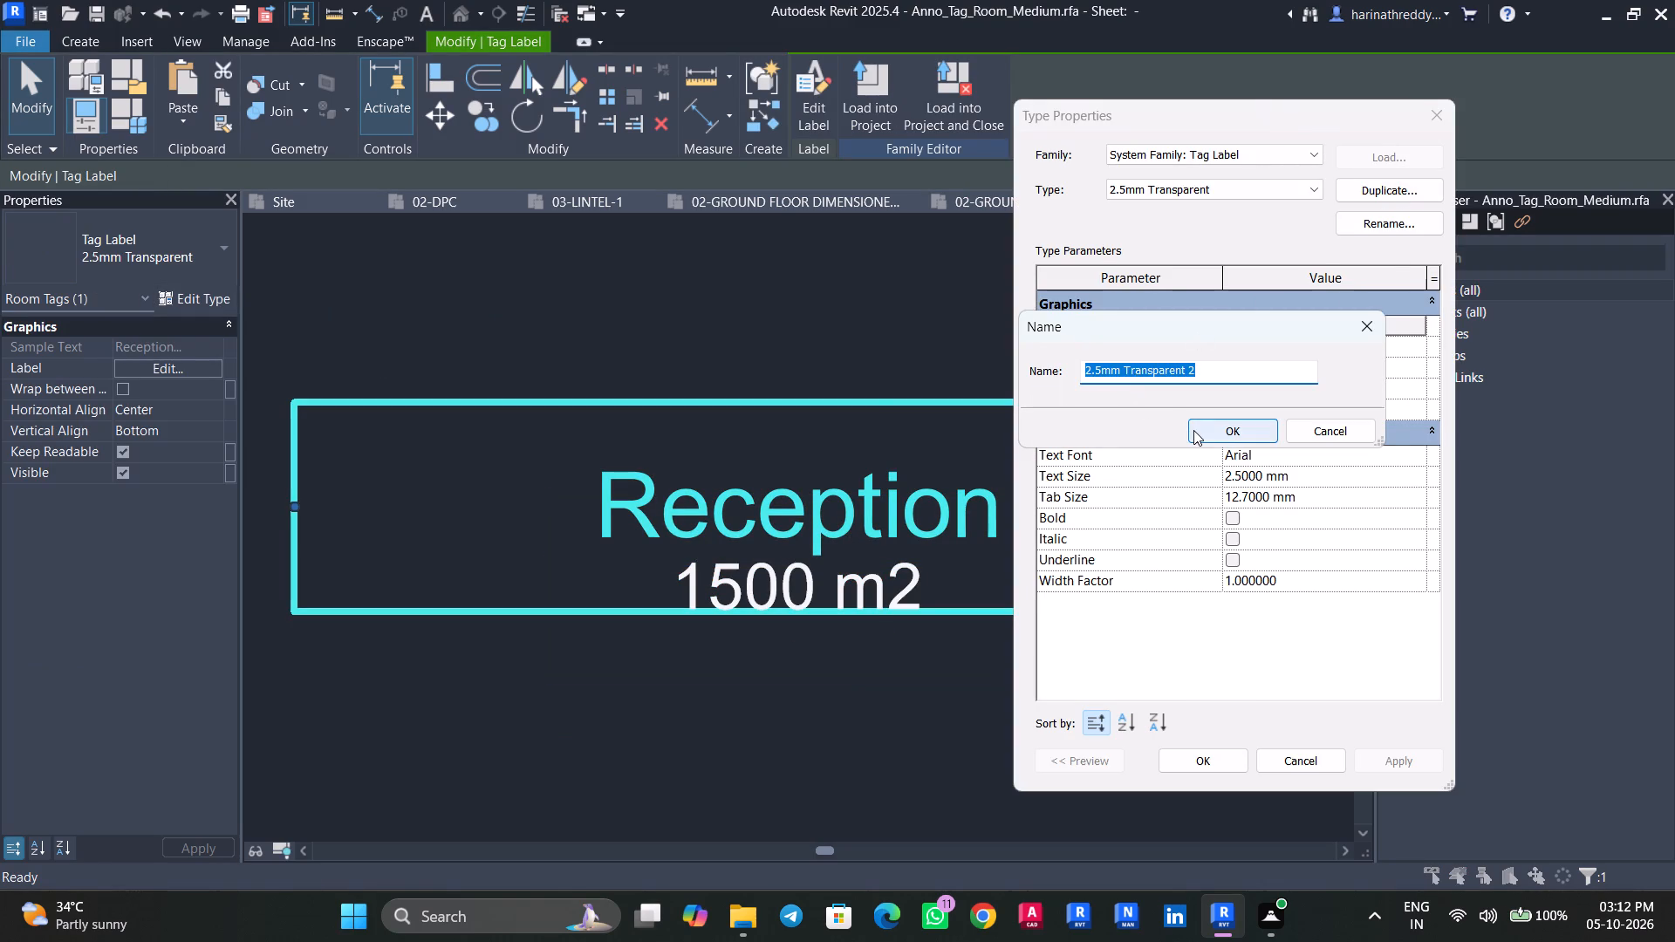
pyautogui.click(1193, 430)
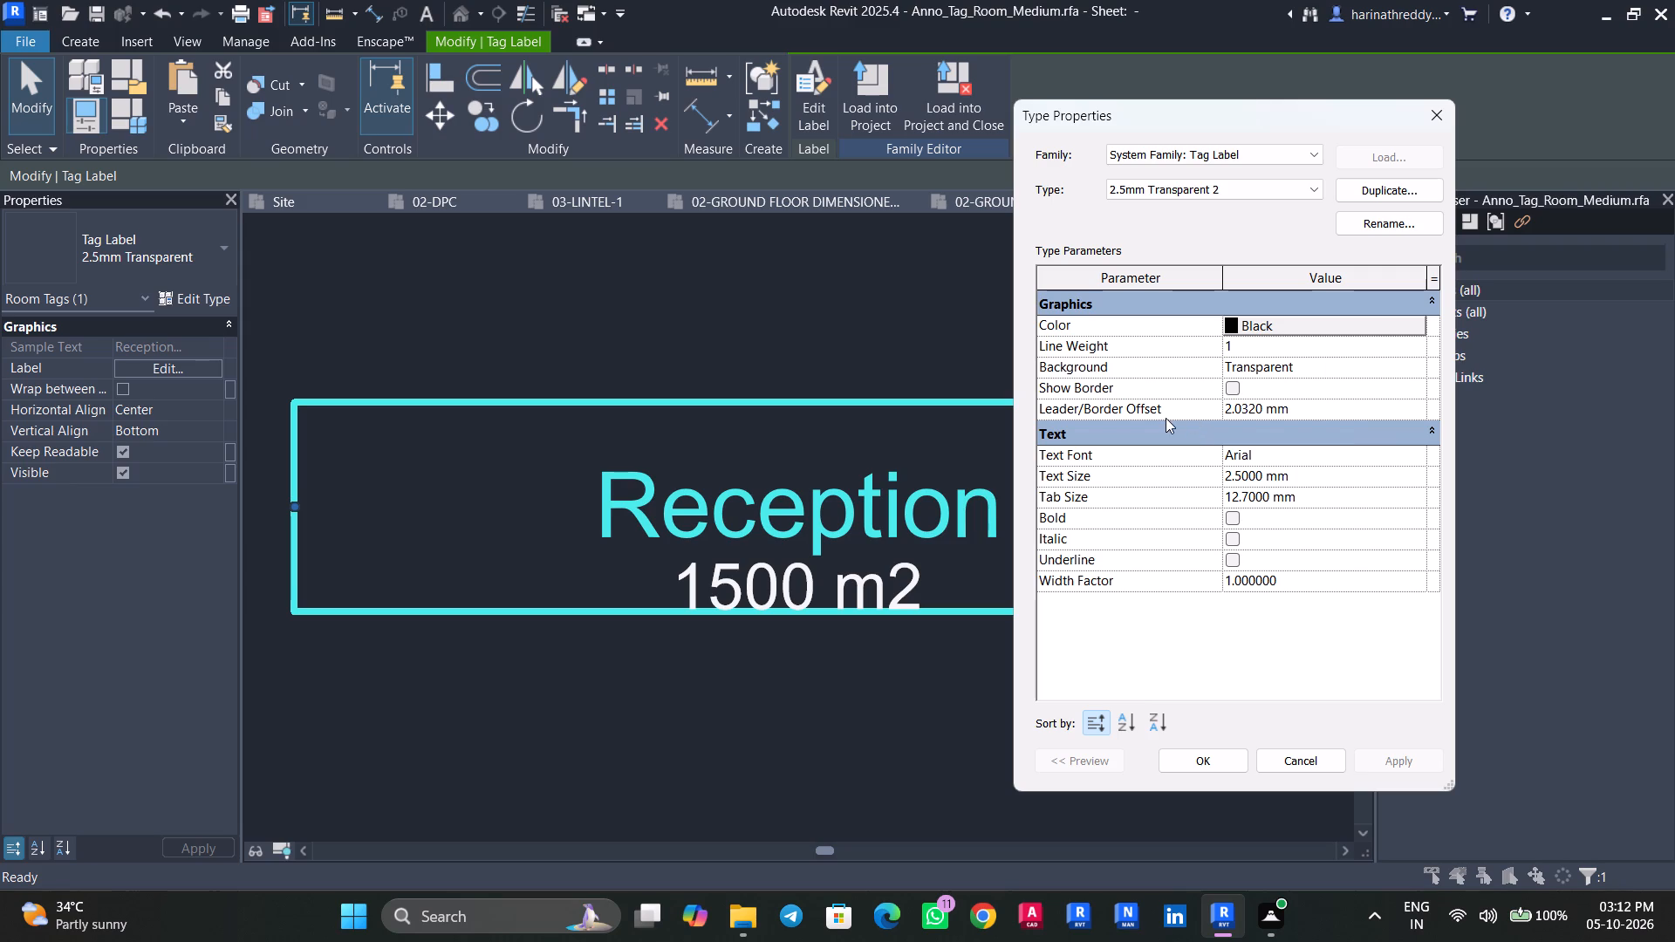
# Search the duplicated type's text fonts for Source and Sans Pro, and clear the search.
pyautogui.click(1424, 453)
pyautogui.scroll(-3, 1261, 529)
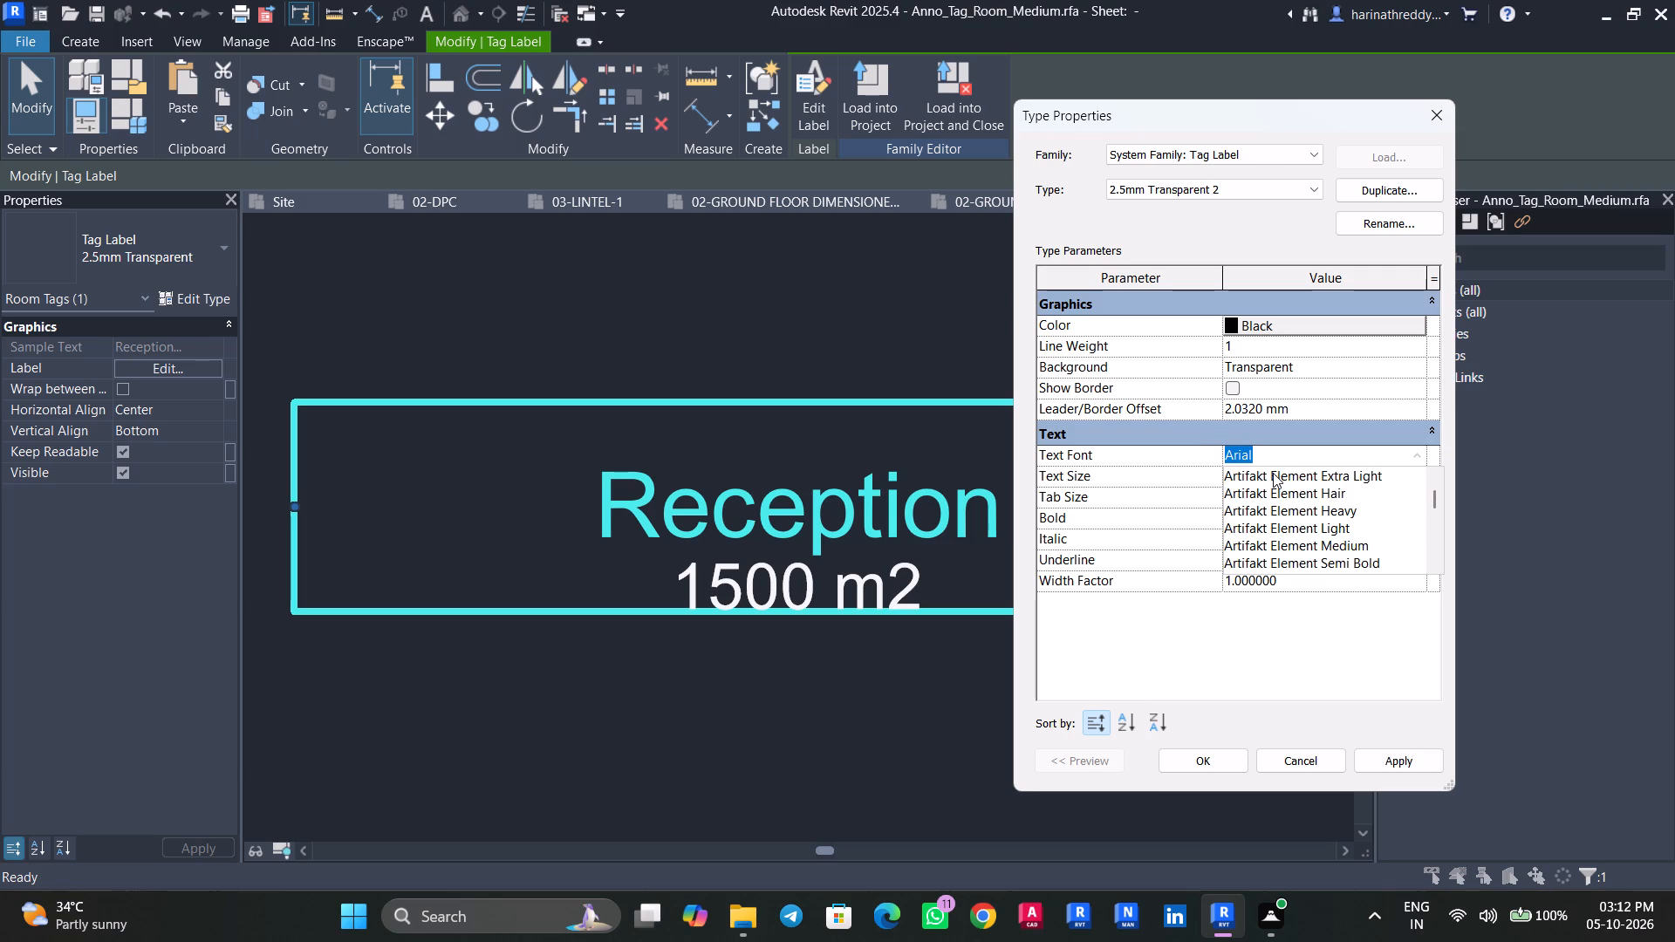
pyautogui.press('s')
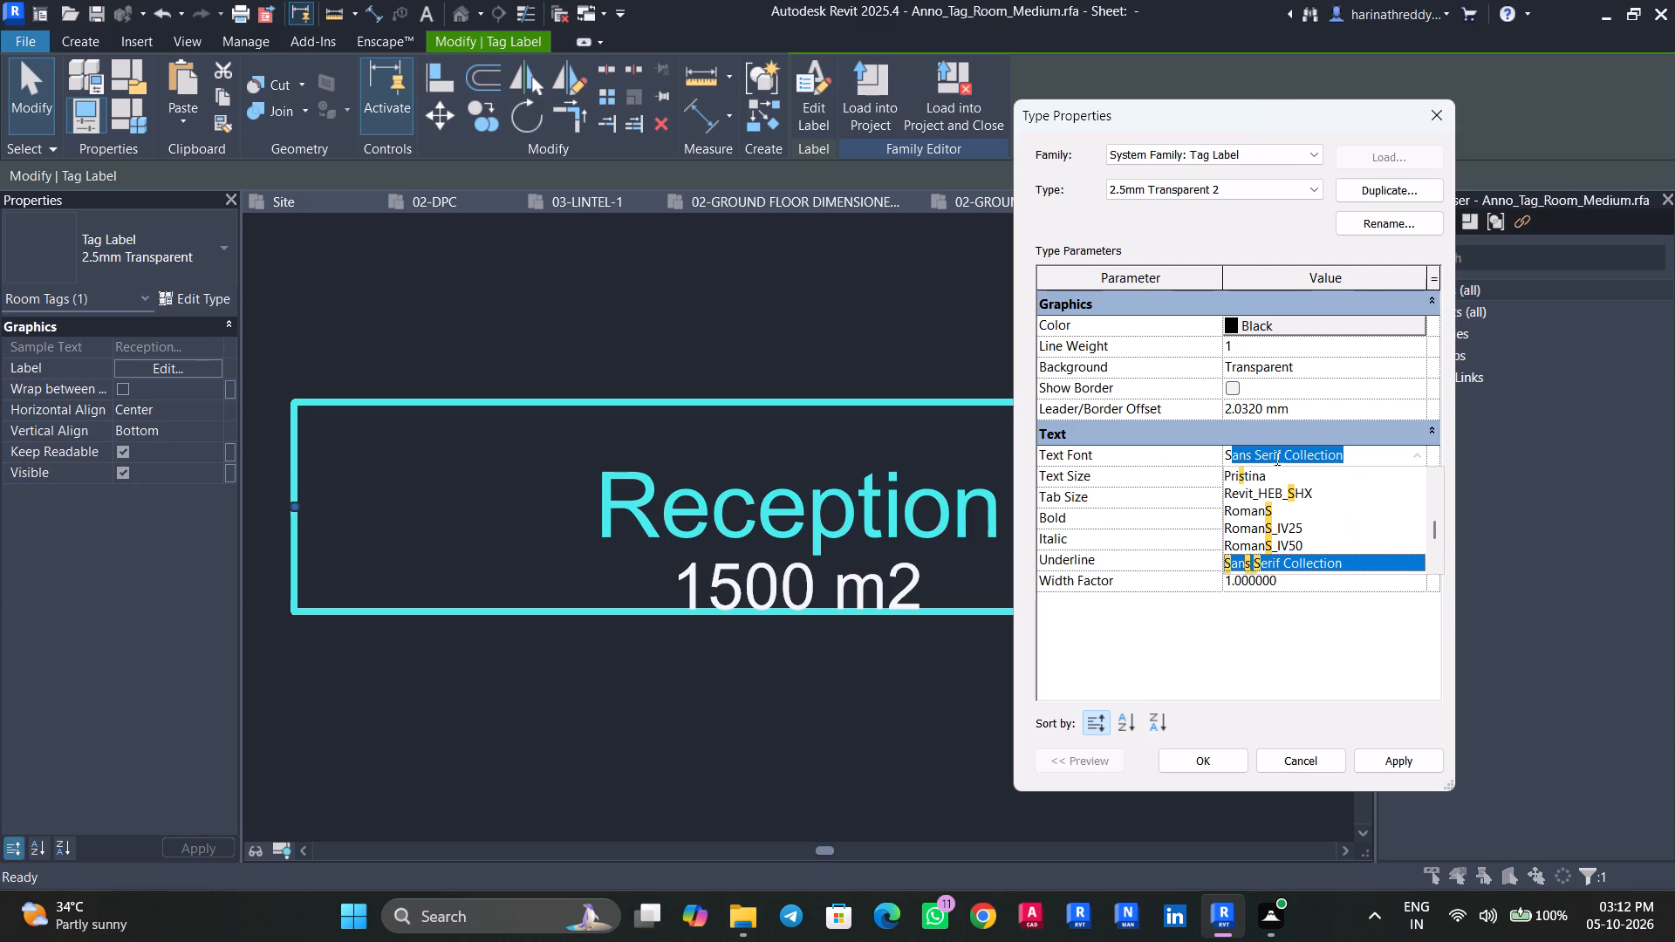
pyautogui.press('o')
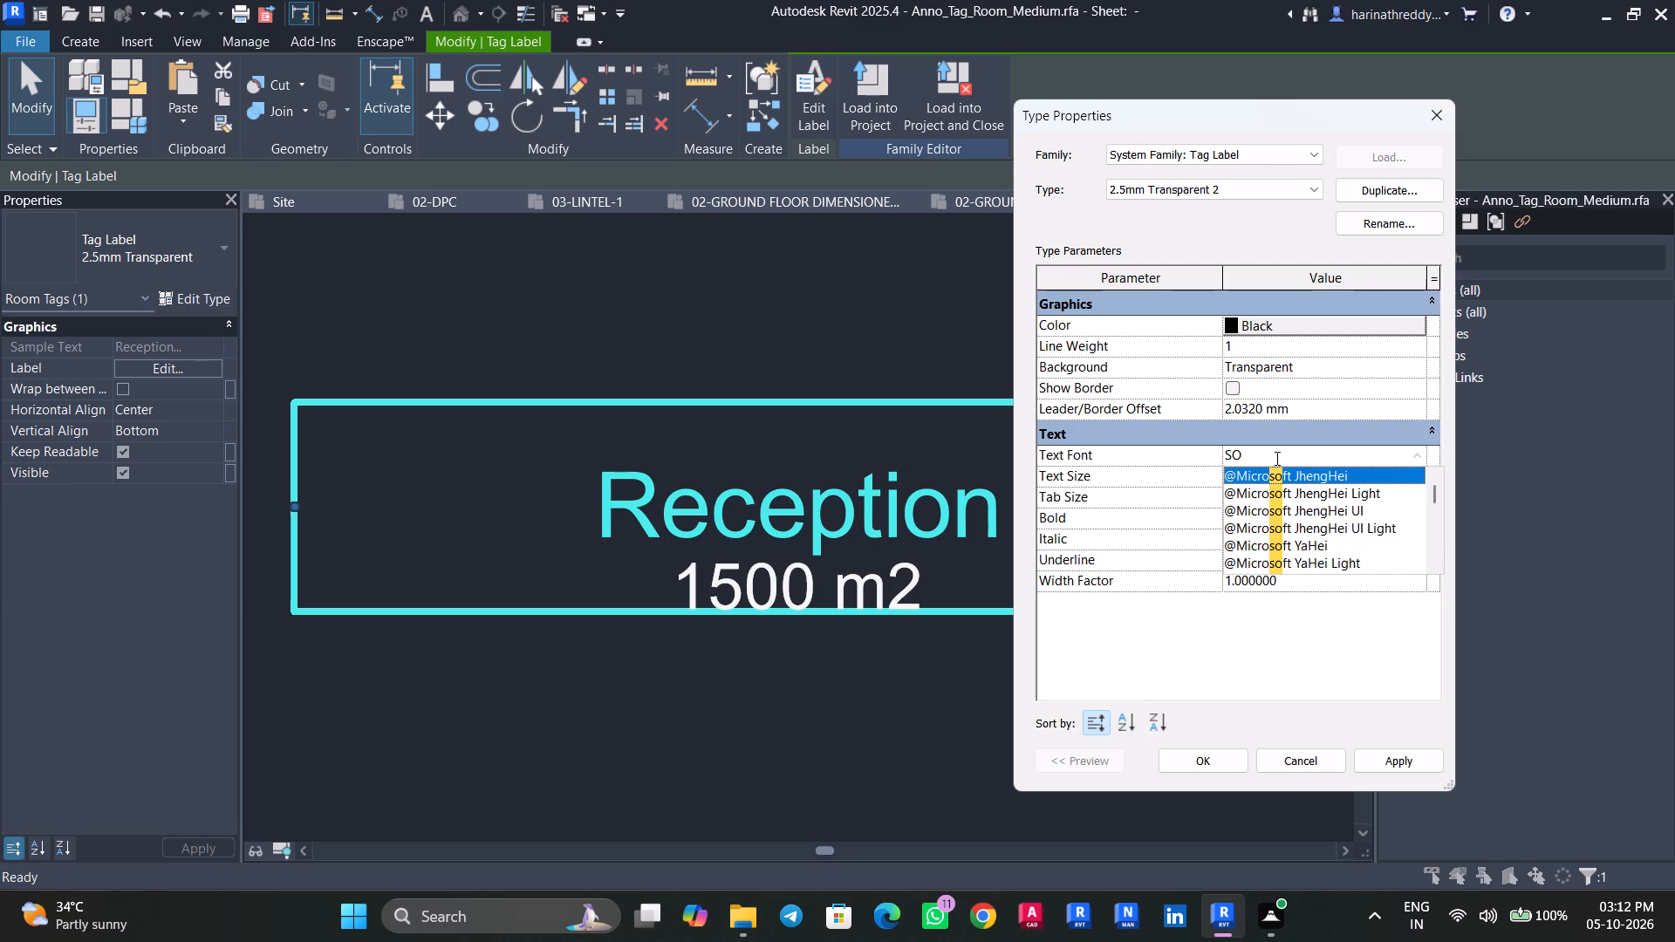
pyautogui.write('UR')
pyautogui.press('BackSpace')
pyautogui.press('BackSpace')
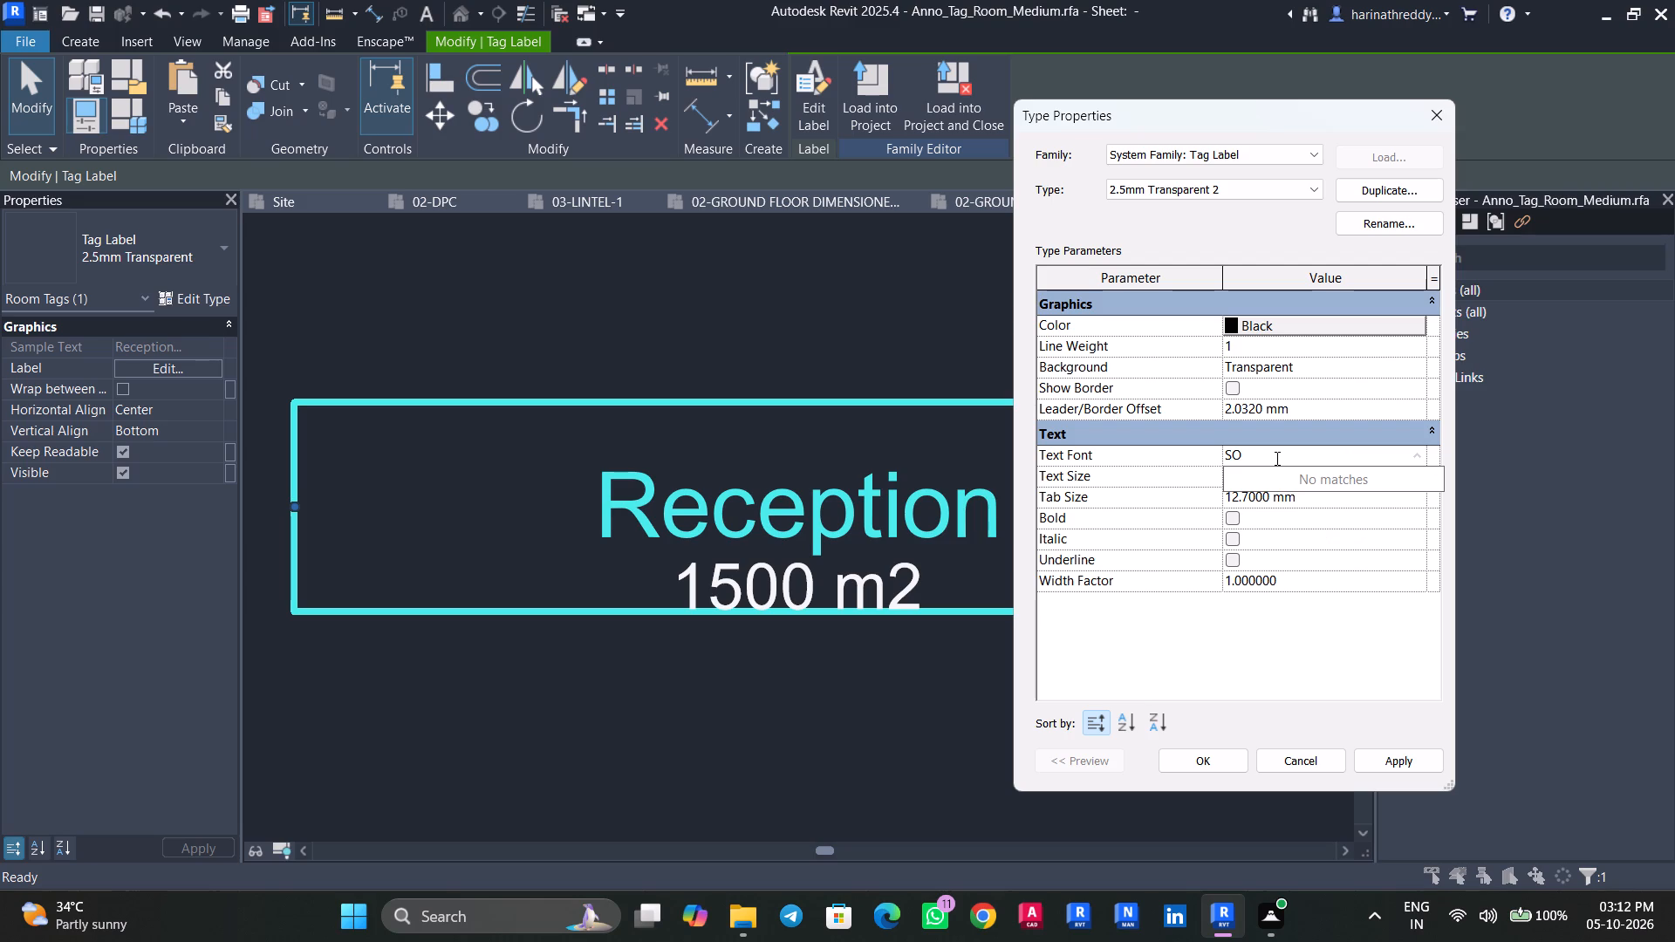
pyautogui.press('u')
pyautogui.write('RCE')
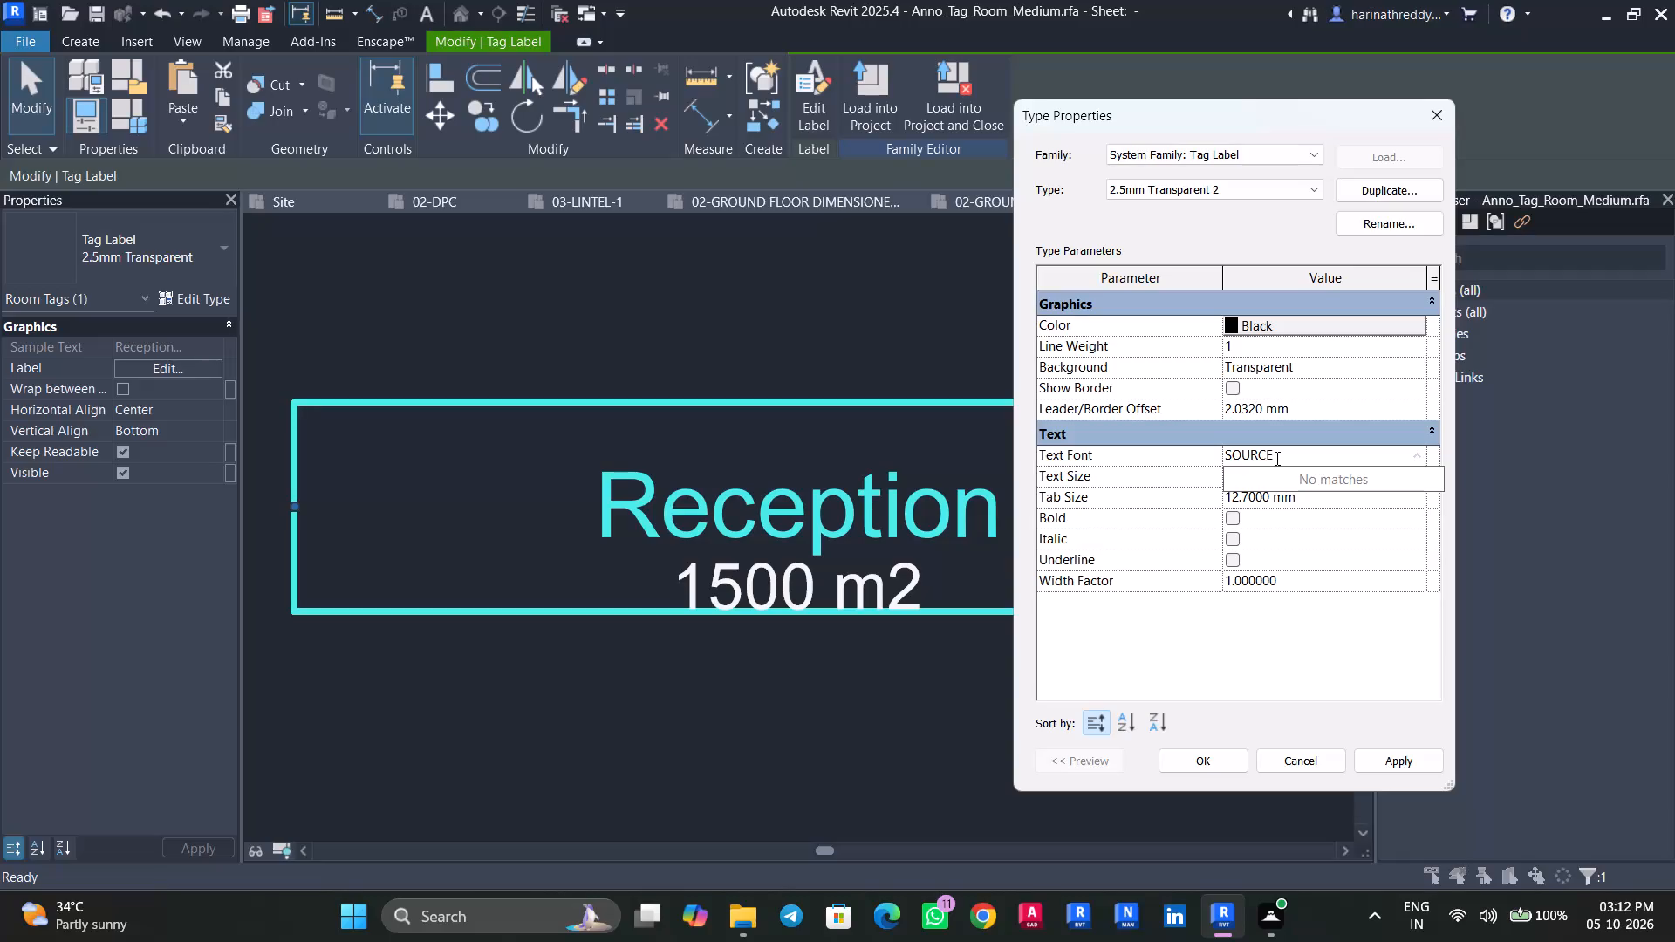
pyautogui.press('BackSpace')
pyautogui.press('BackSpace')
pyautogui.press('BackSpace')
pyautogui.press('BackSpace')
pyautogui.press('BackSpace')
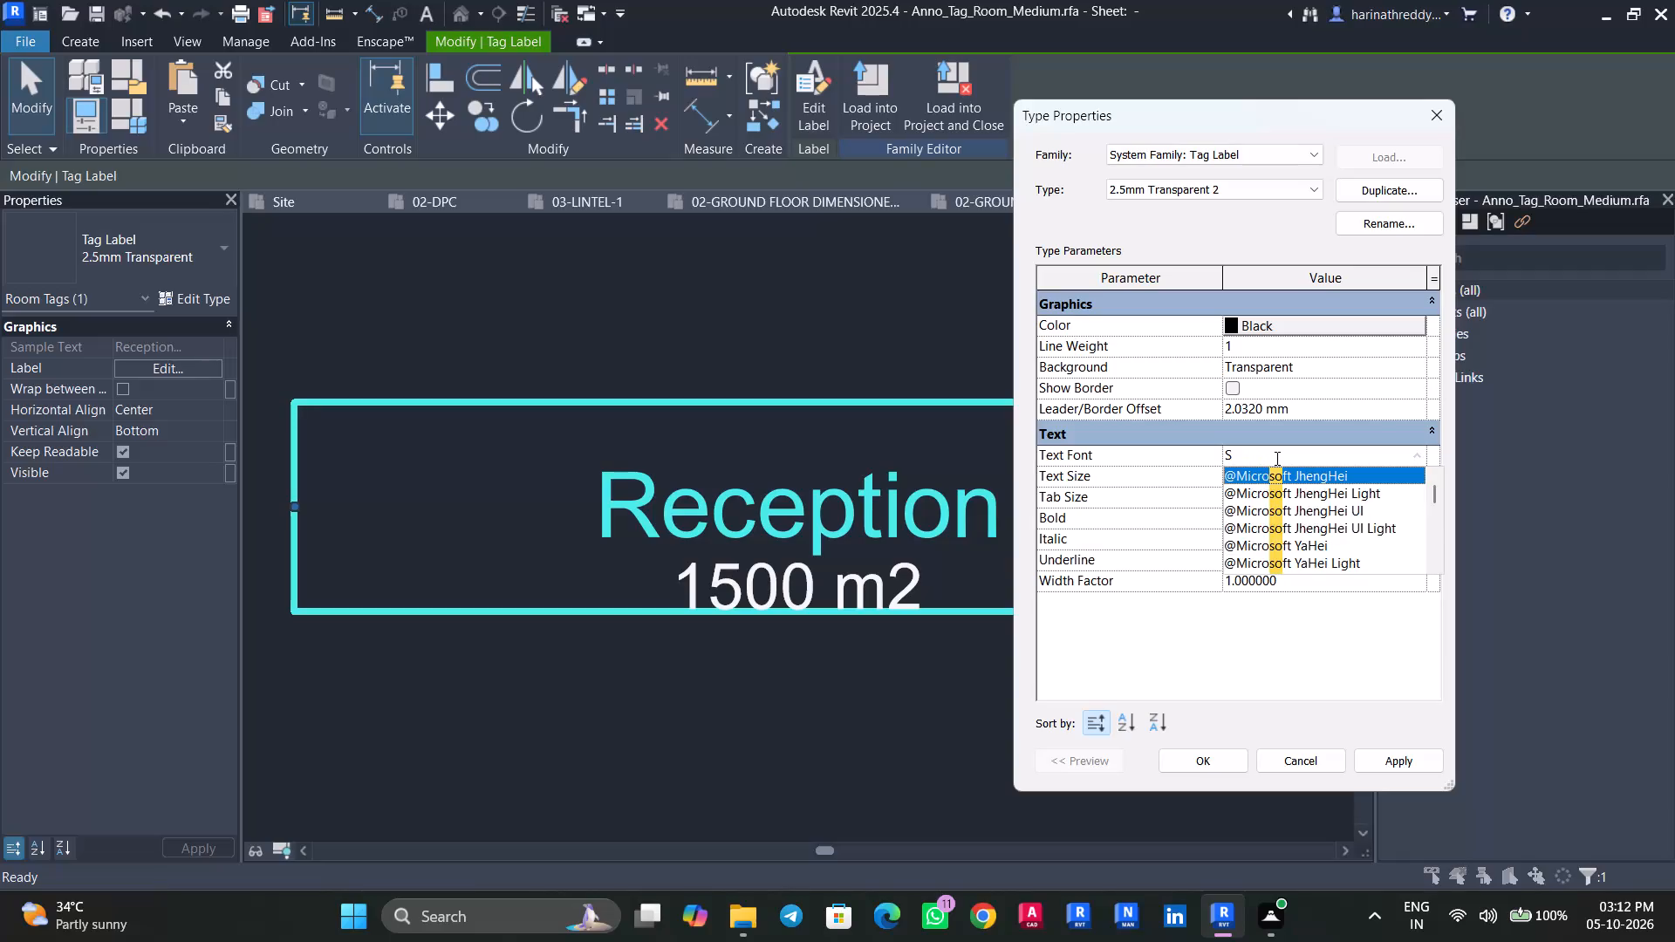
pyautogui.press('s')
pyautogui.press('BackSpace')
pyautogui.press('a')
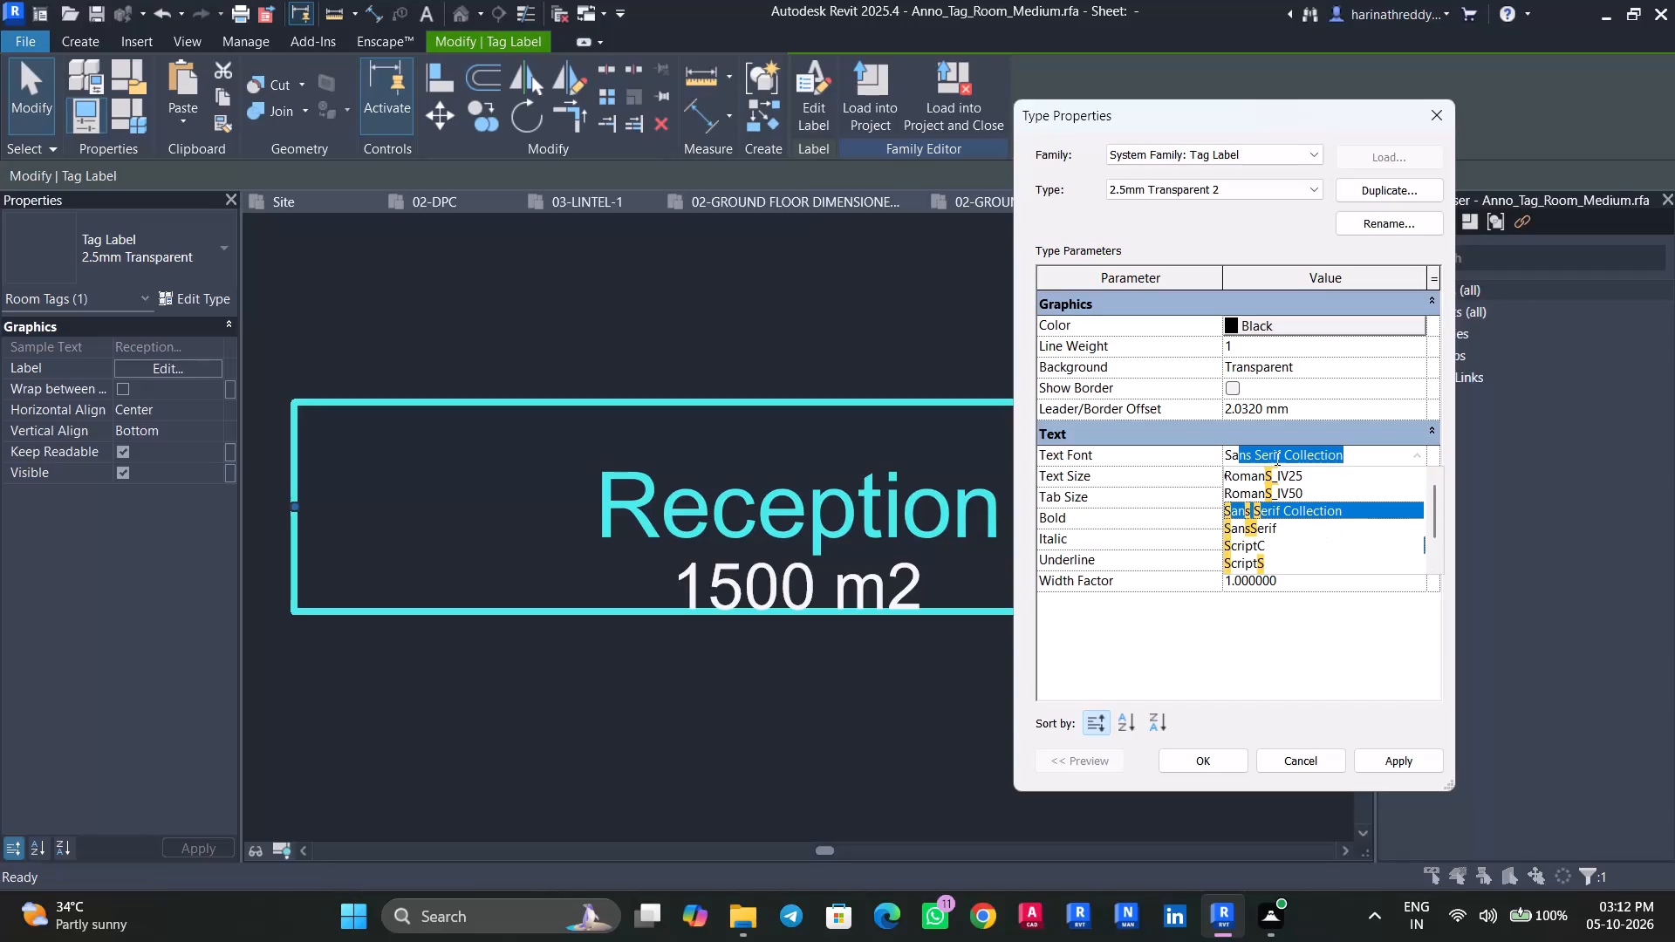
pyautogui.write('NS')
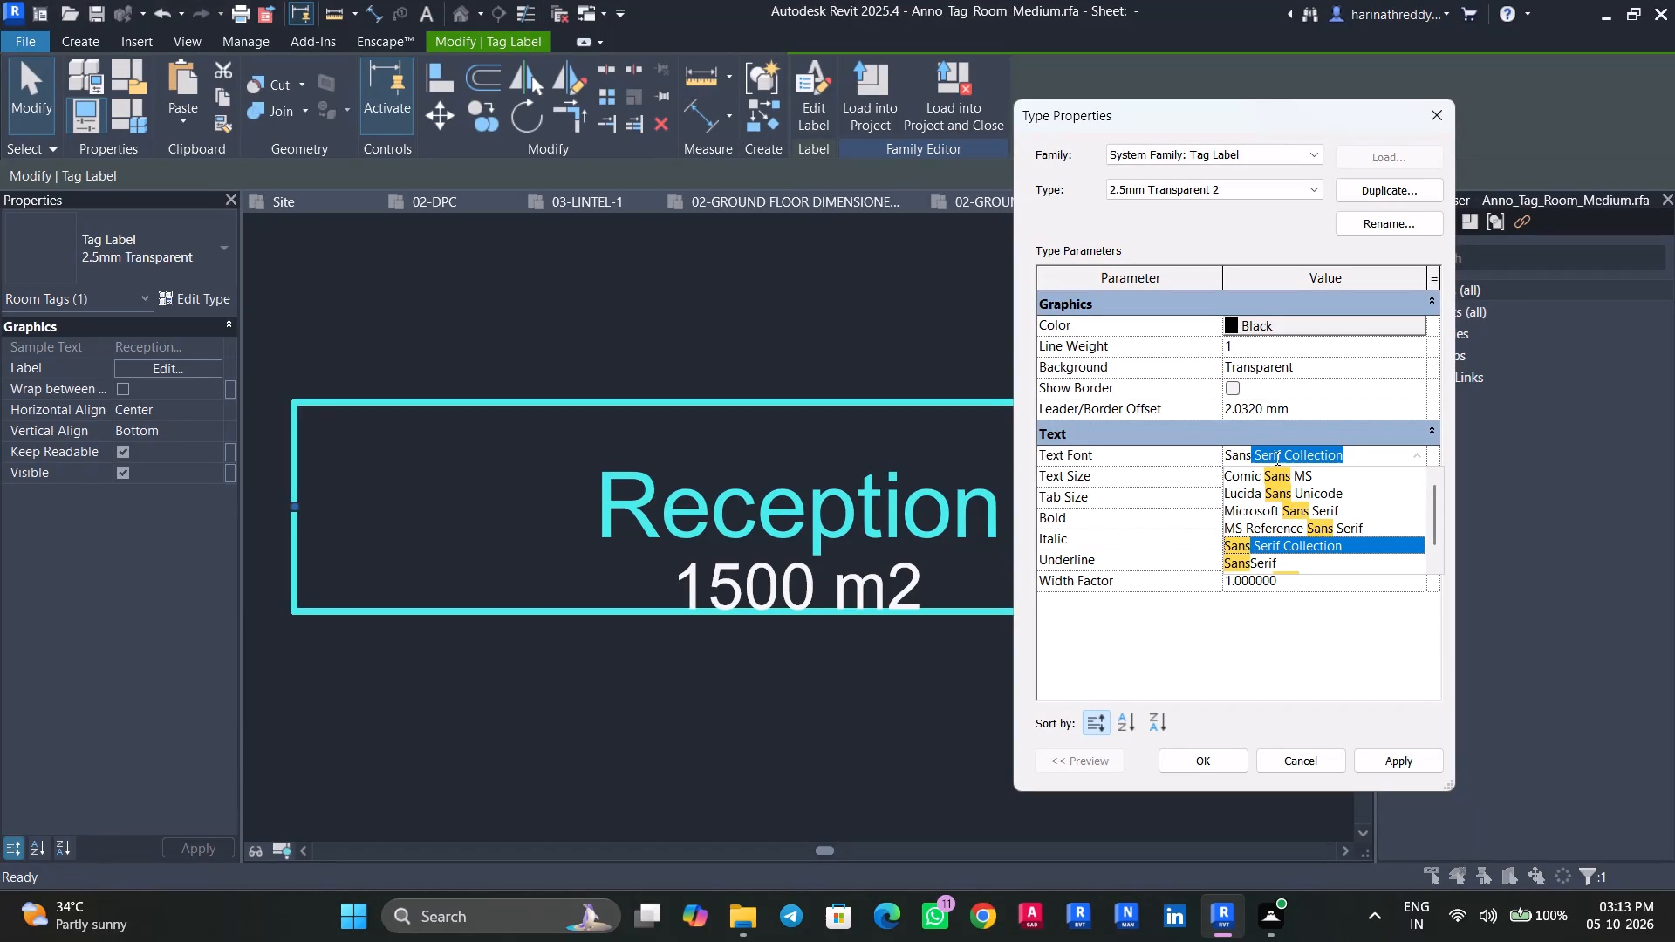
pyautogui.press('space')
pyautogui.write('PR')
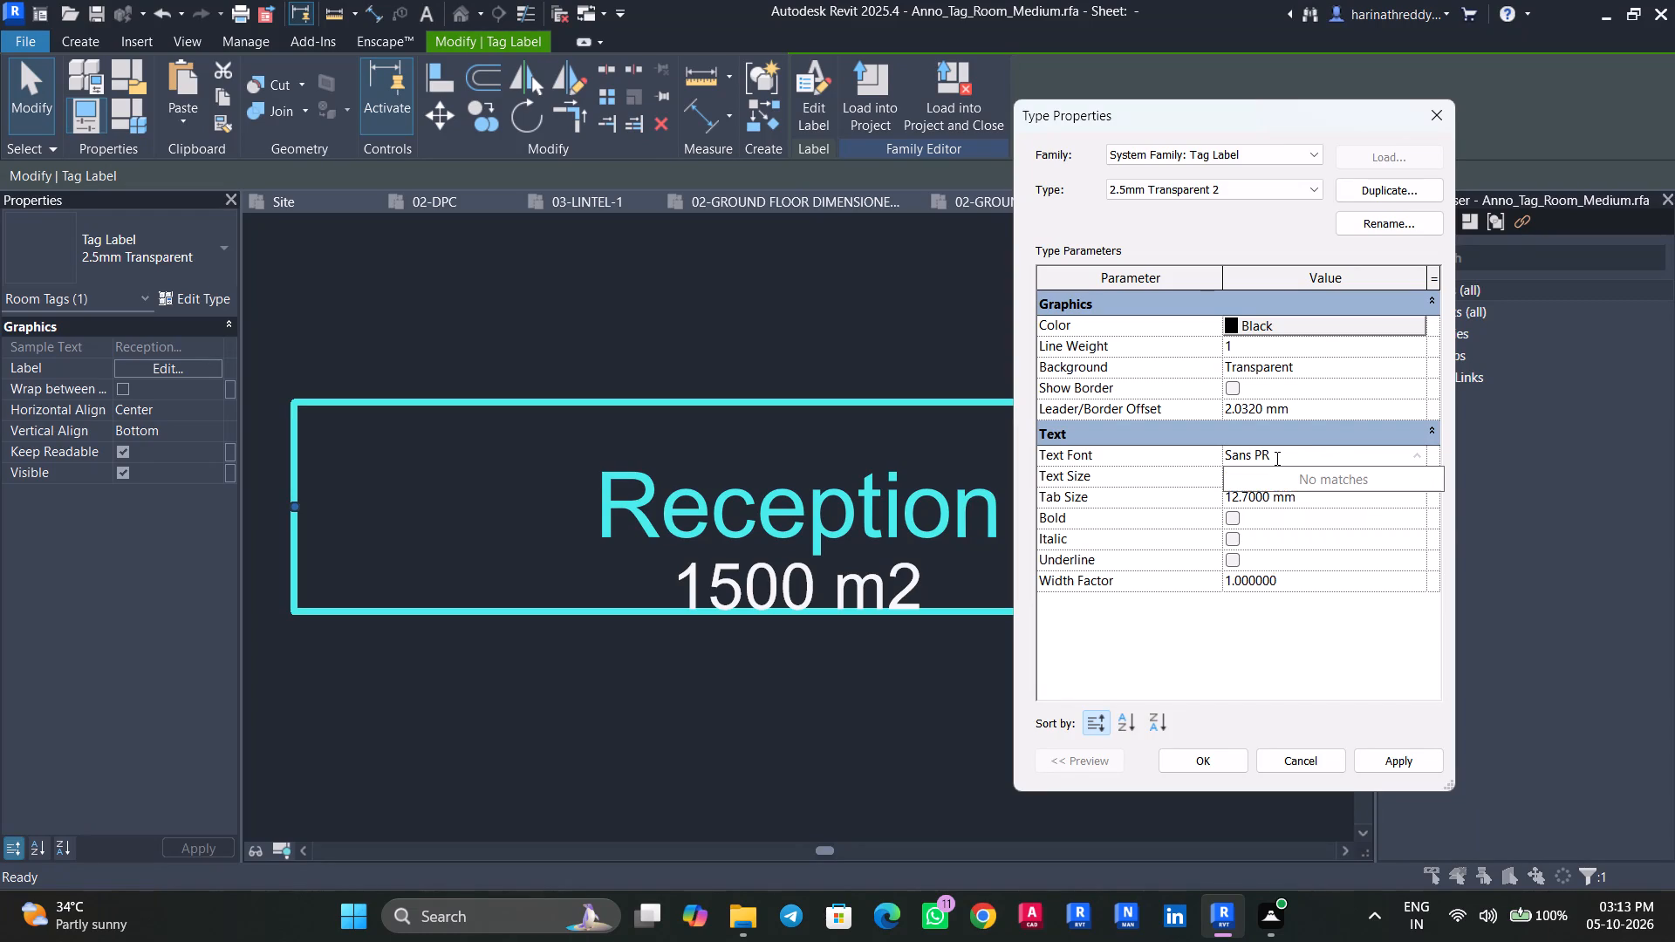
pyautogui.press('BackSpace')
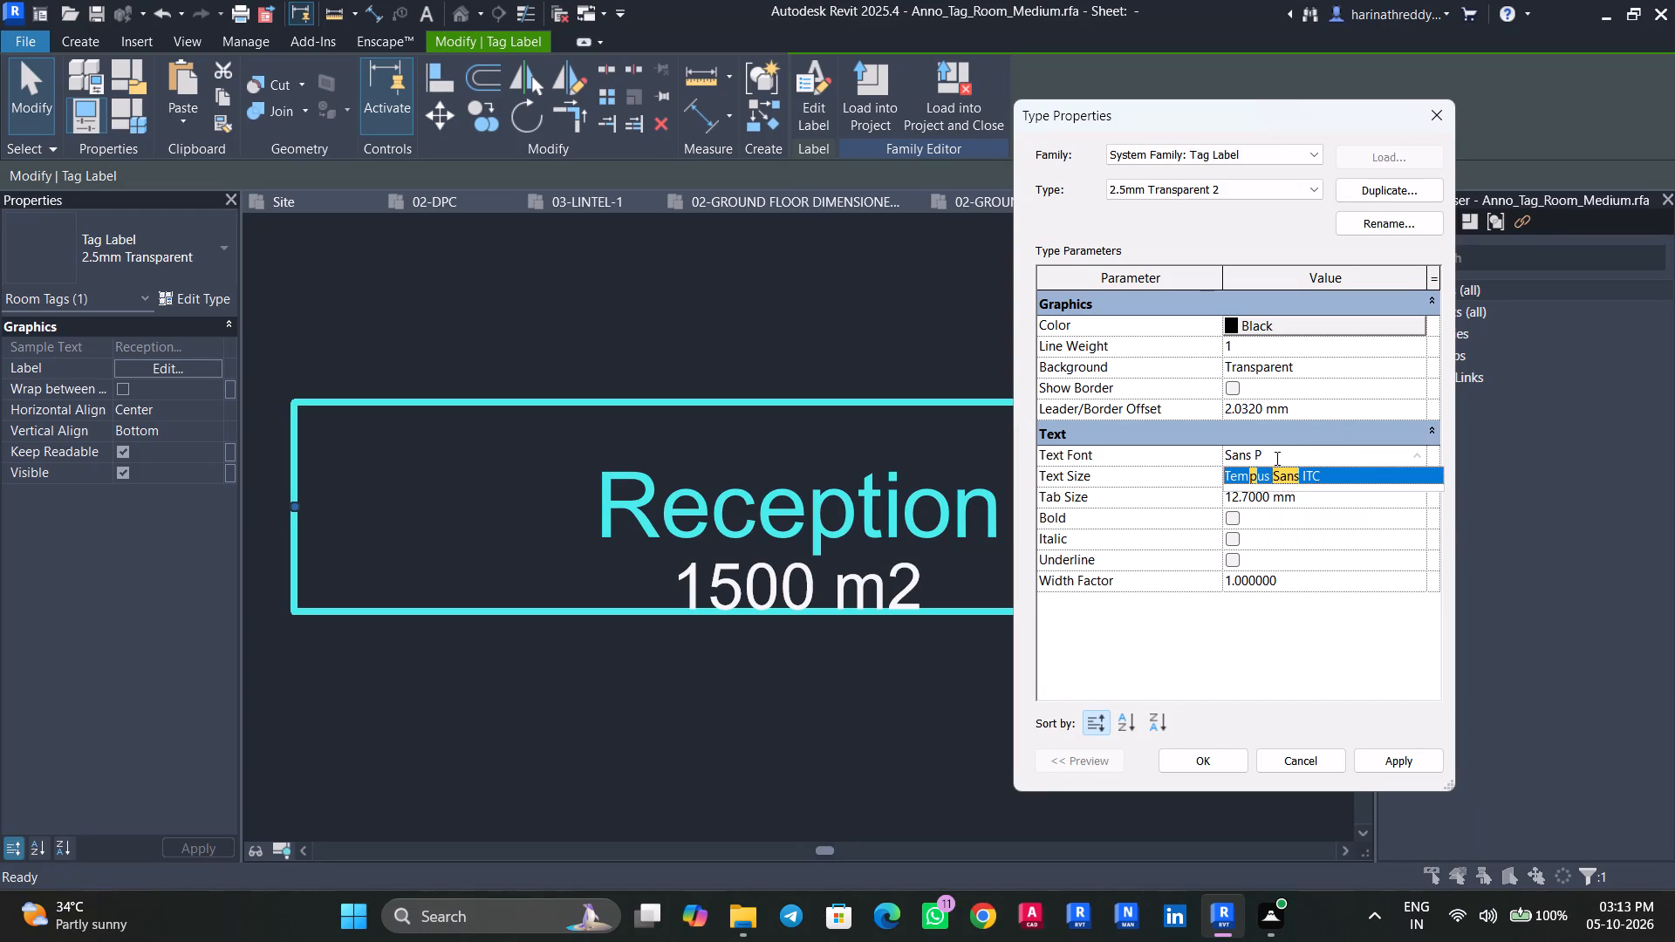
pyautogui.press('BackSpace')
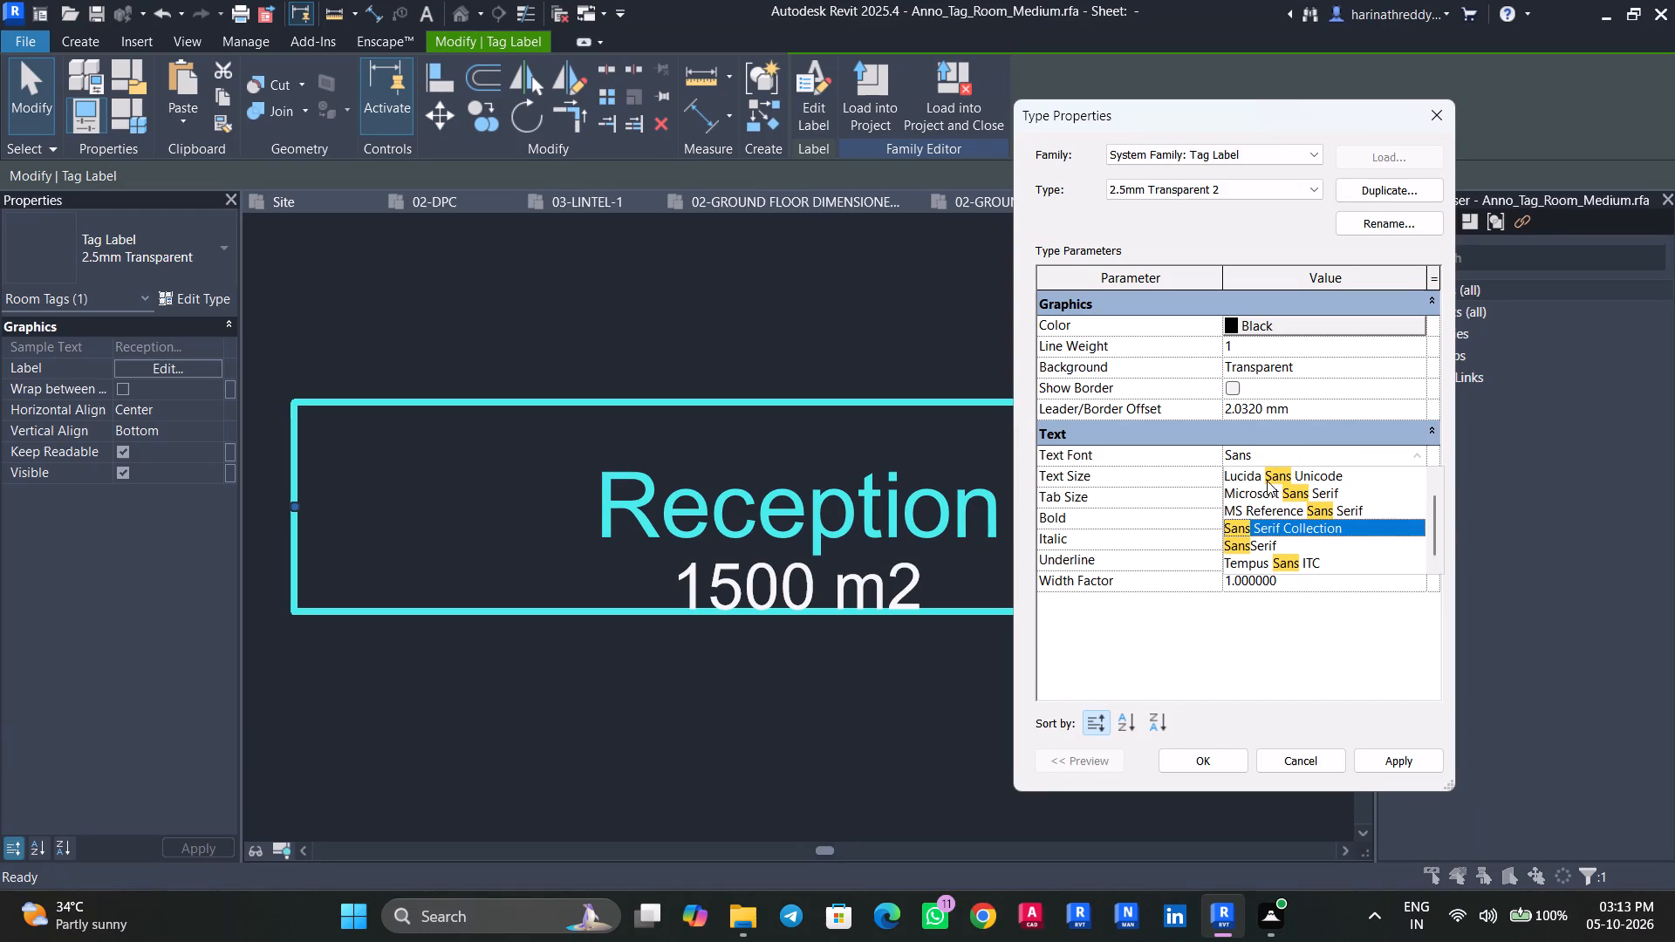
pyautogui.scroll(-5, 1261, 512)
pyautogui.scroll(9, 1268, 537)
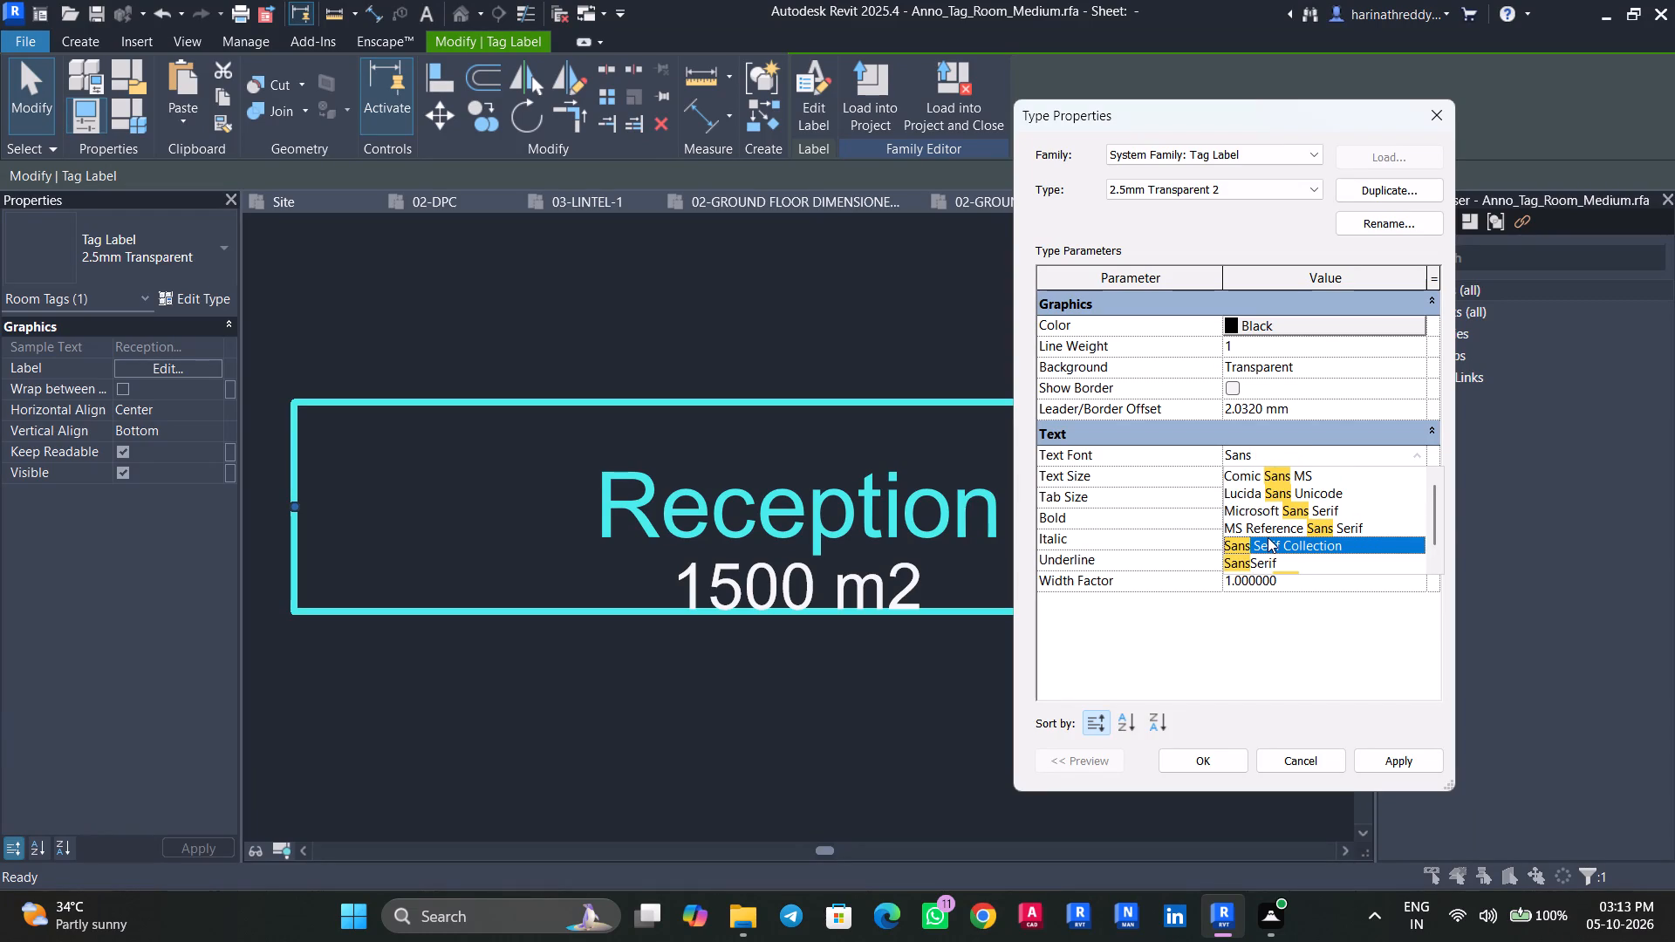
pyautogui.click(1266, 461)
pyautogui.moveTo(1266, 461); pyautogui.dragTo(1191, 460)
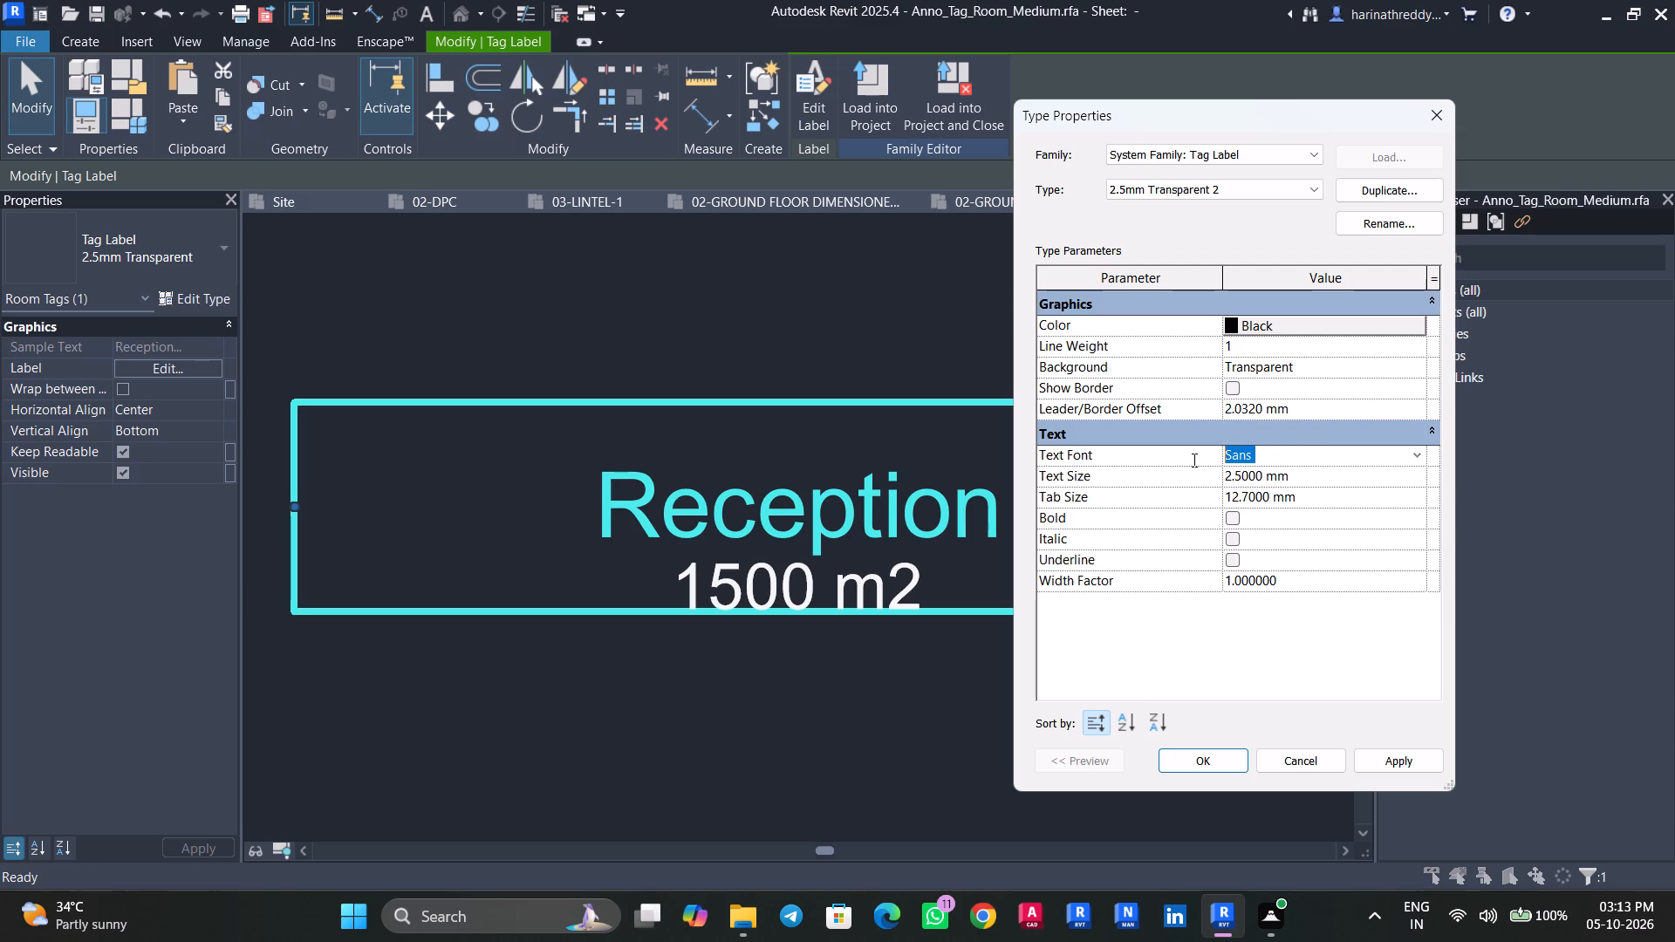
pyautogui.moveTo(1191, 460); pyautogui.dragTo(1187, 460)
pyautogui.press('BackSpace')
# Look through the full text font list for a suitable font and leave the type properties without choosing one.
pyautogui.scroll(-4, 1269, 530)
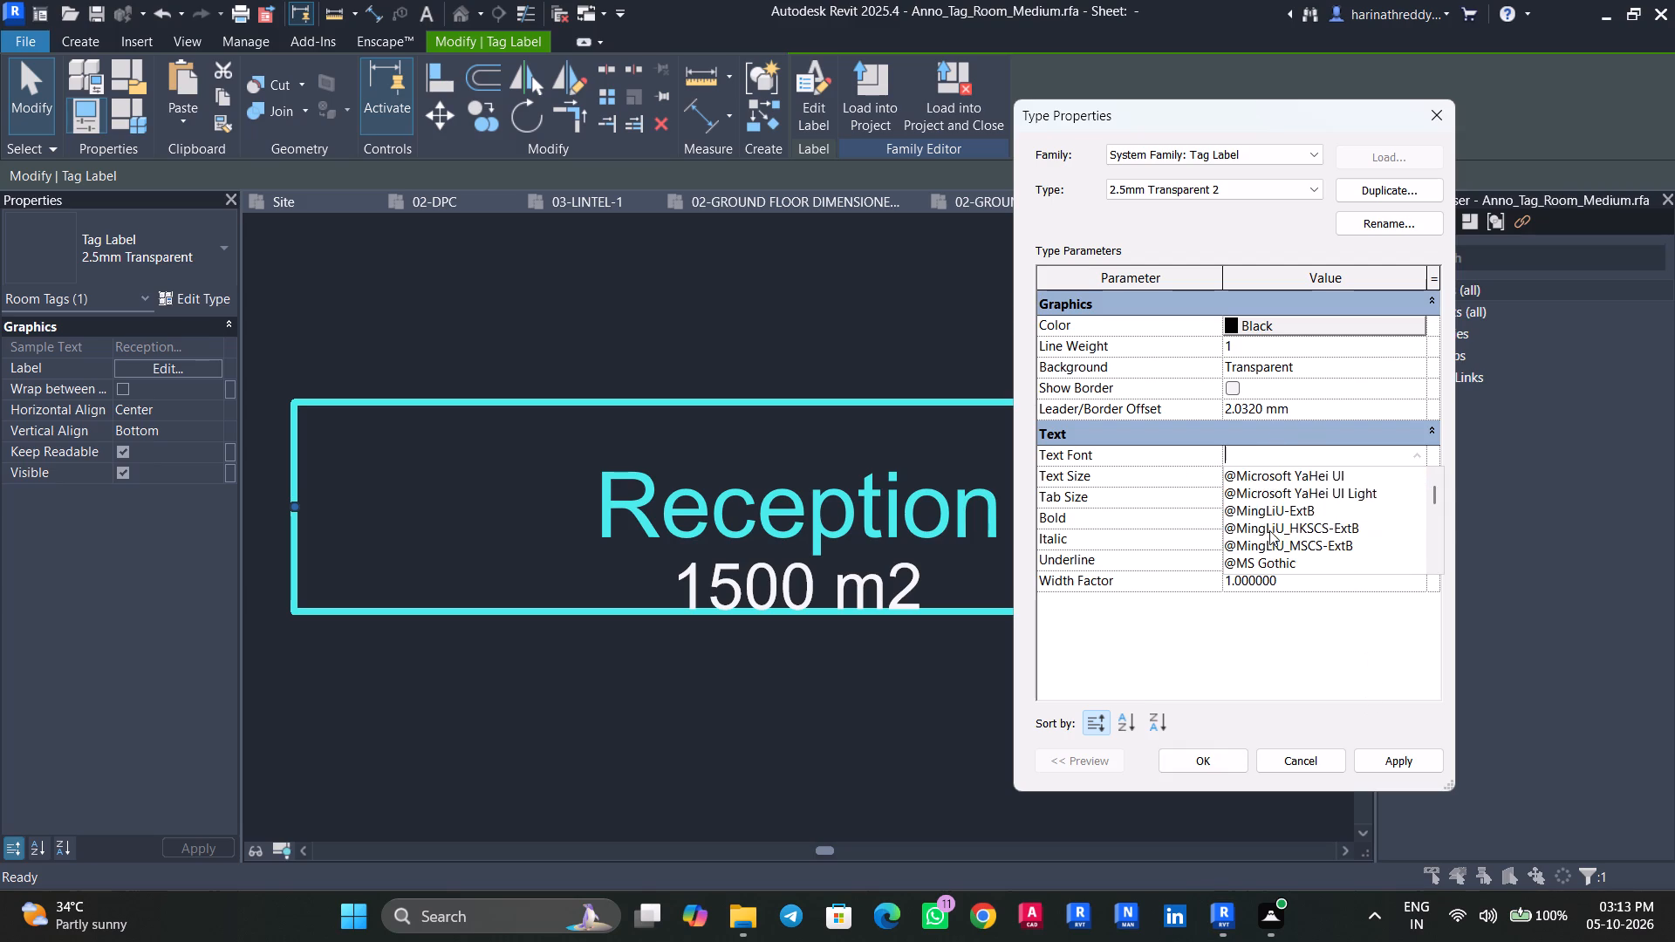
pyautogui.scroll(-13, 1269, 530)
pyautogui.scroll(-8, 1269, 530)
pyautogui.scroll(1, 1269, 530)
pyautogui.scroll(-12, 1269, 530)
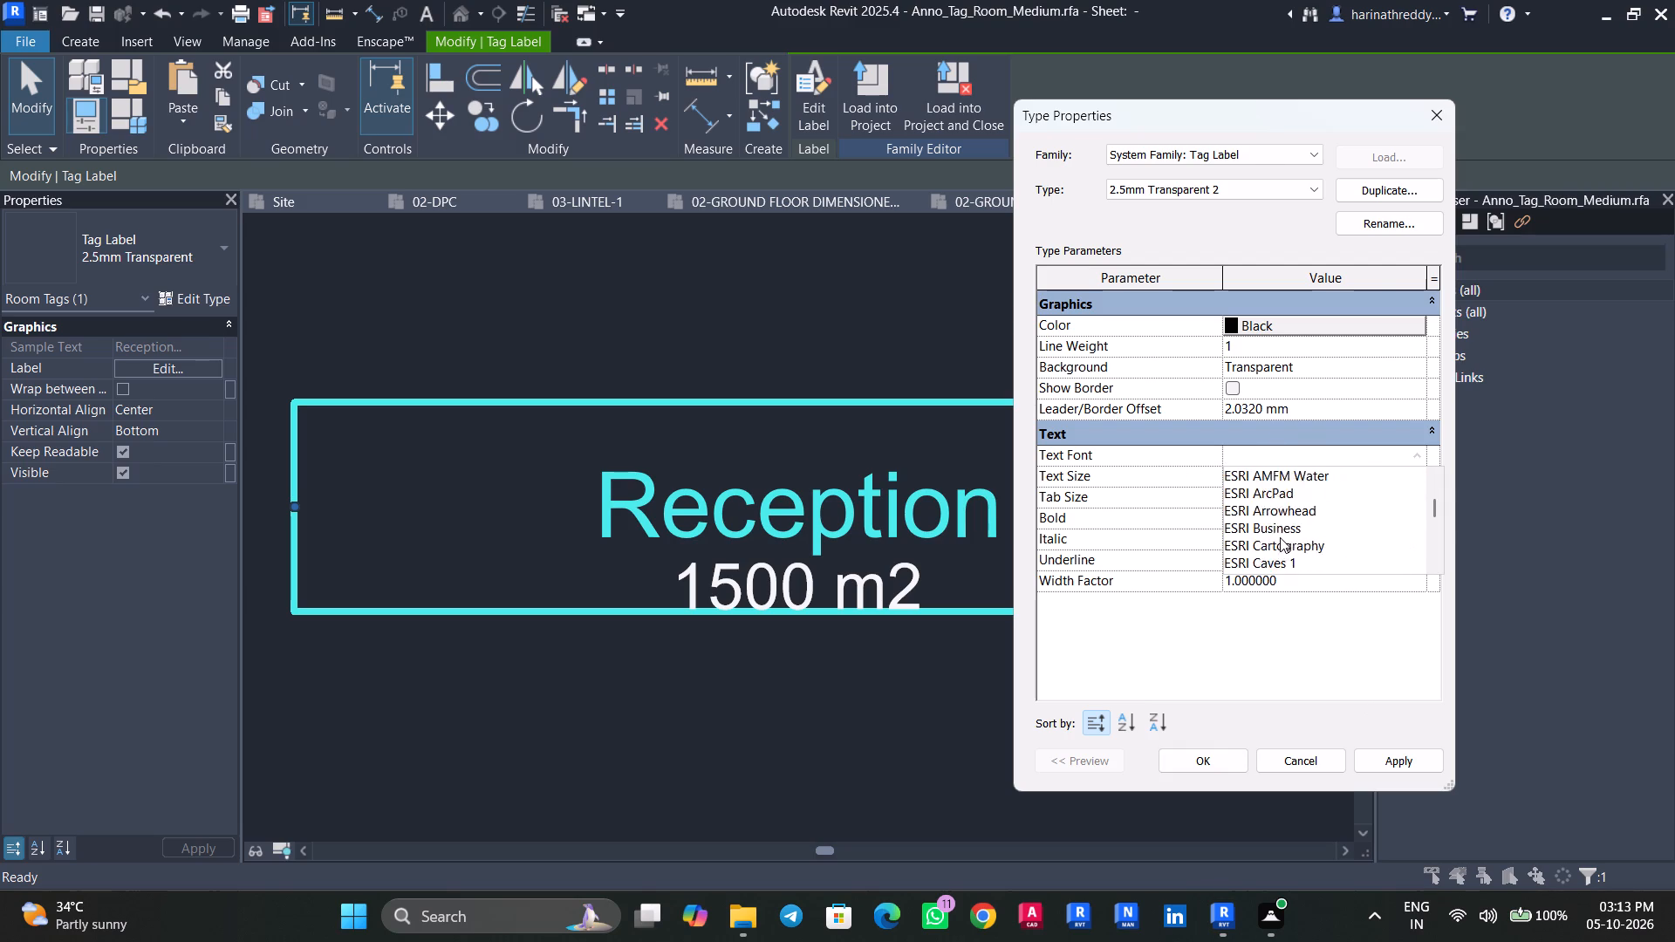
pyautogui.scroll(-20, 1280, 537)
pyautogui.scroll(-20, 1280, 537)
pyautogui.scroll(-1, 1280, 537)
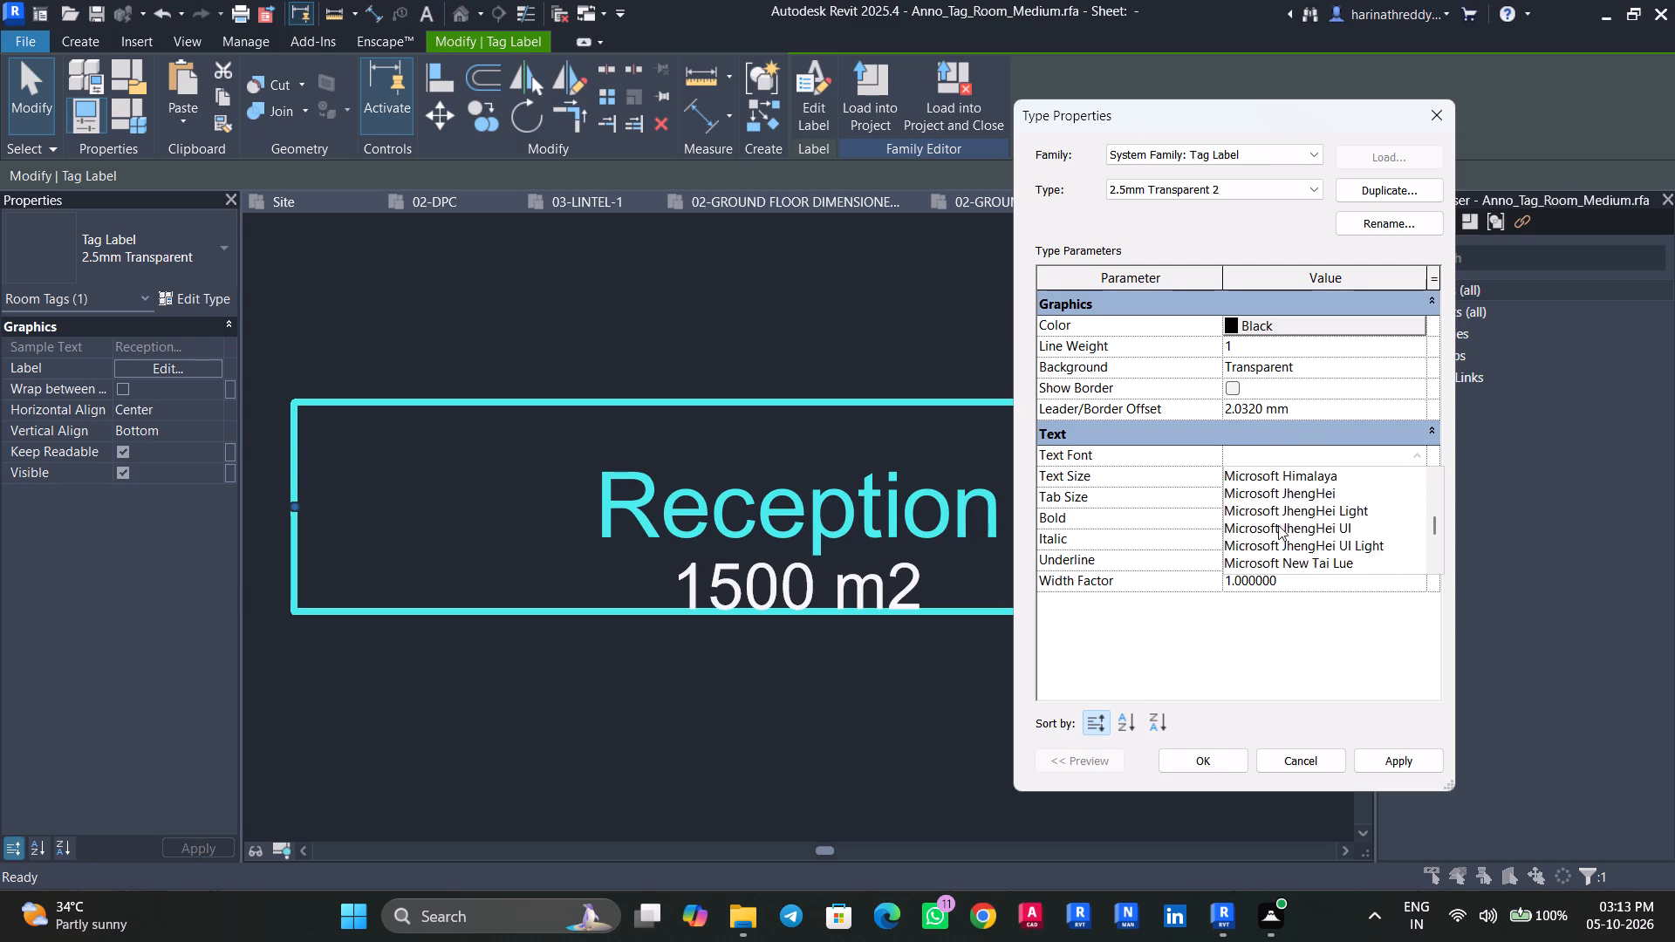
pyautogui.scroll(-20, 1278, 525)
pyautogui.scroll(-6, 1278, 525)
pyautogui.scroll(3, 1278, 525)
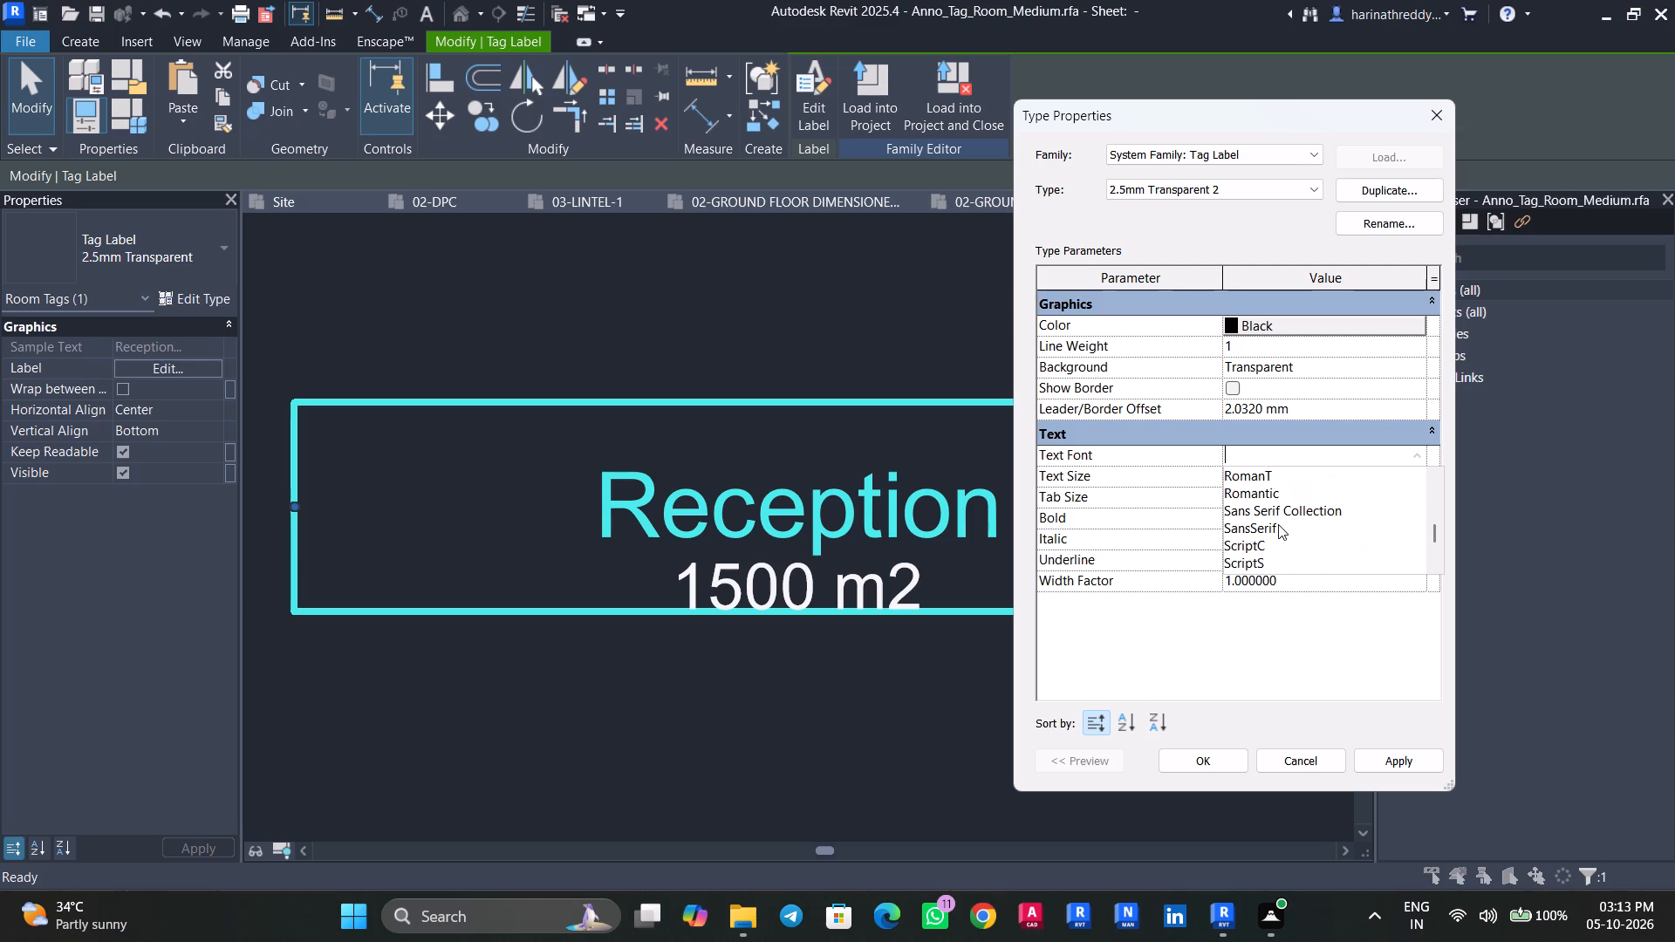
pyautogui.scroll(1, 1278, 524)
pyautogui.scroll(-9, 1277, 523)
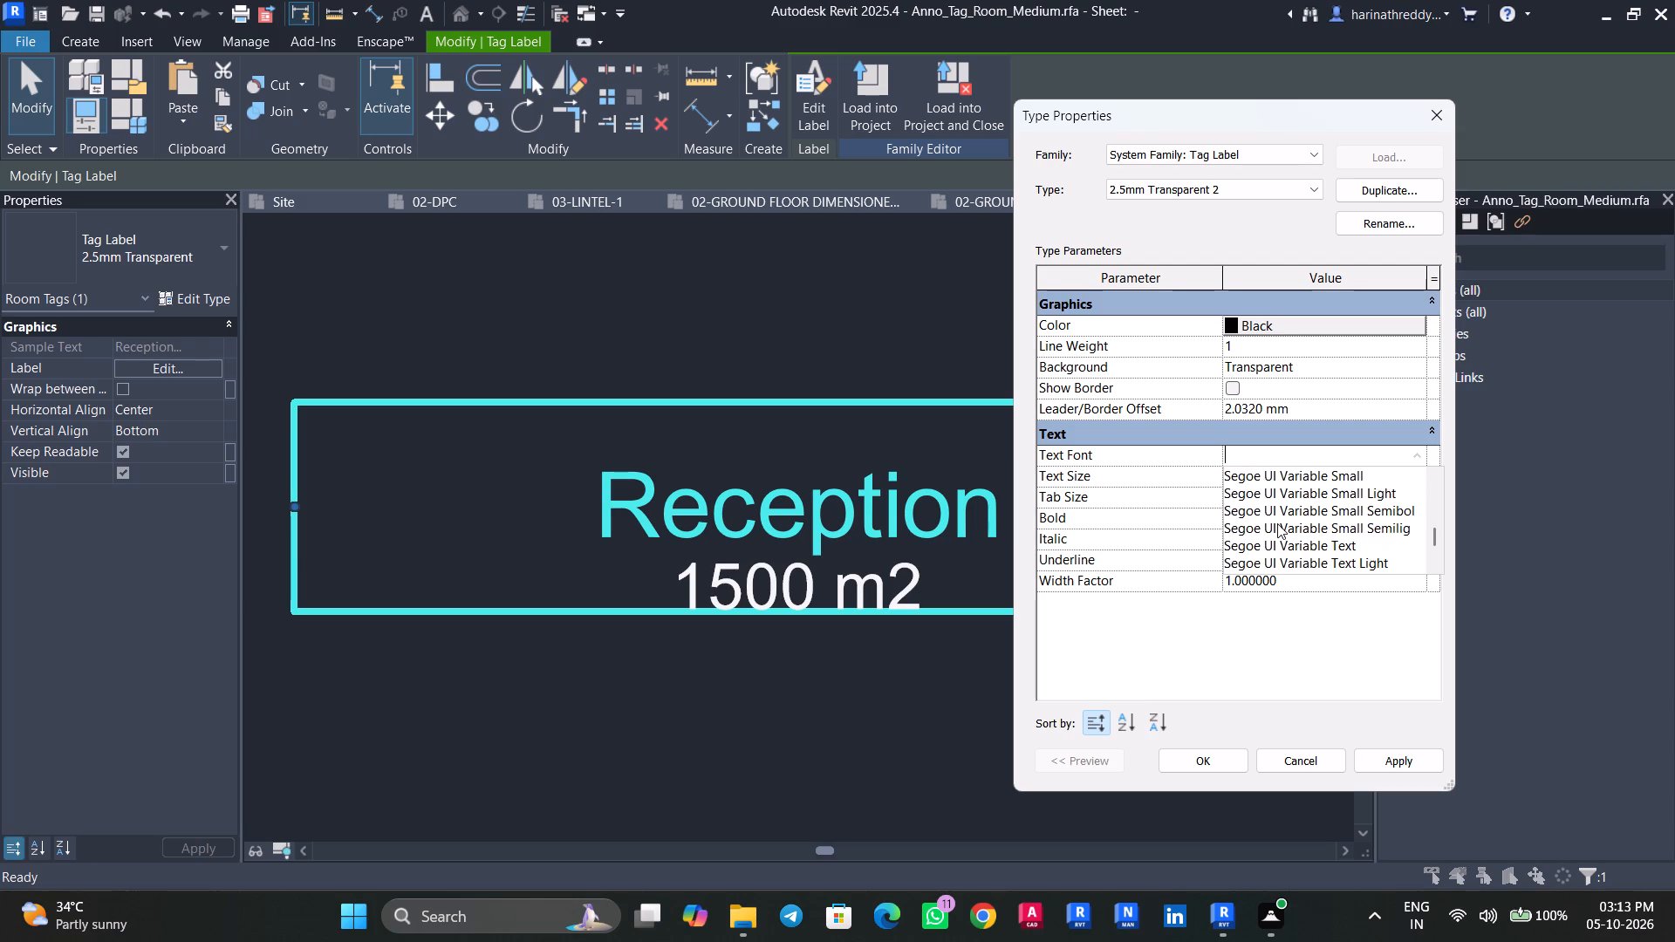
pyautogui.scroll(-6, 1277, 523)
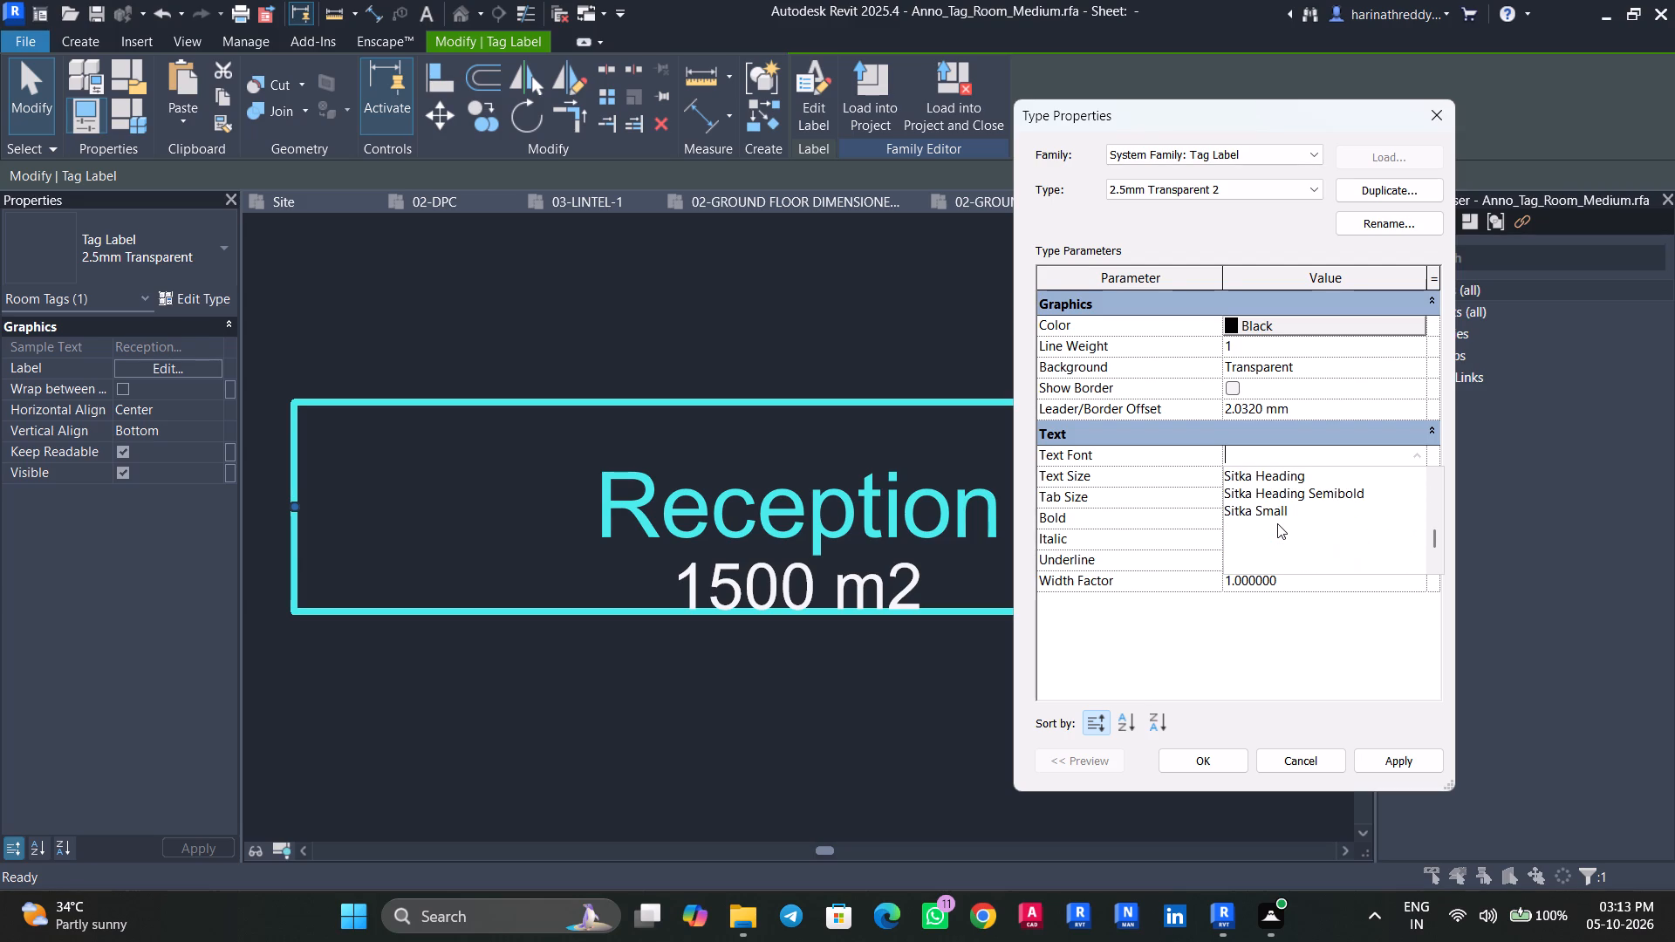
pyautogui.scroll(-10, 1277, 523)
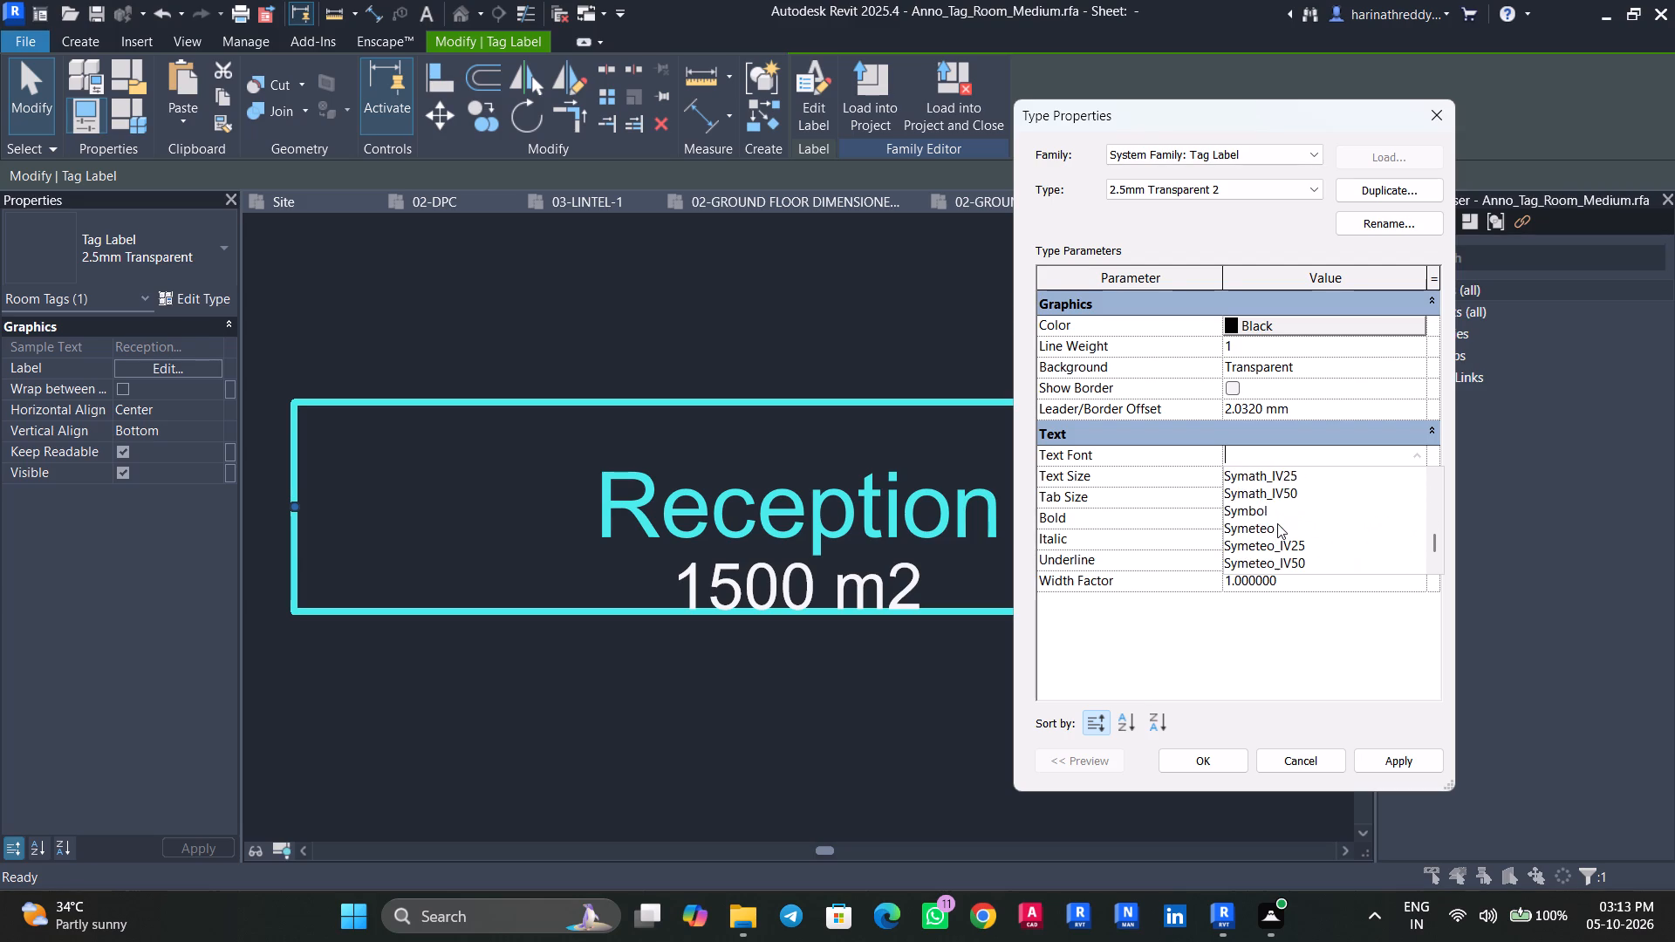
pyautogui.scroll(-4, 1277, 523)
pyautogui.scroll(5, 1277, 523)
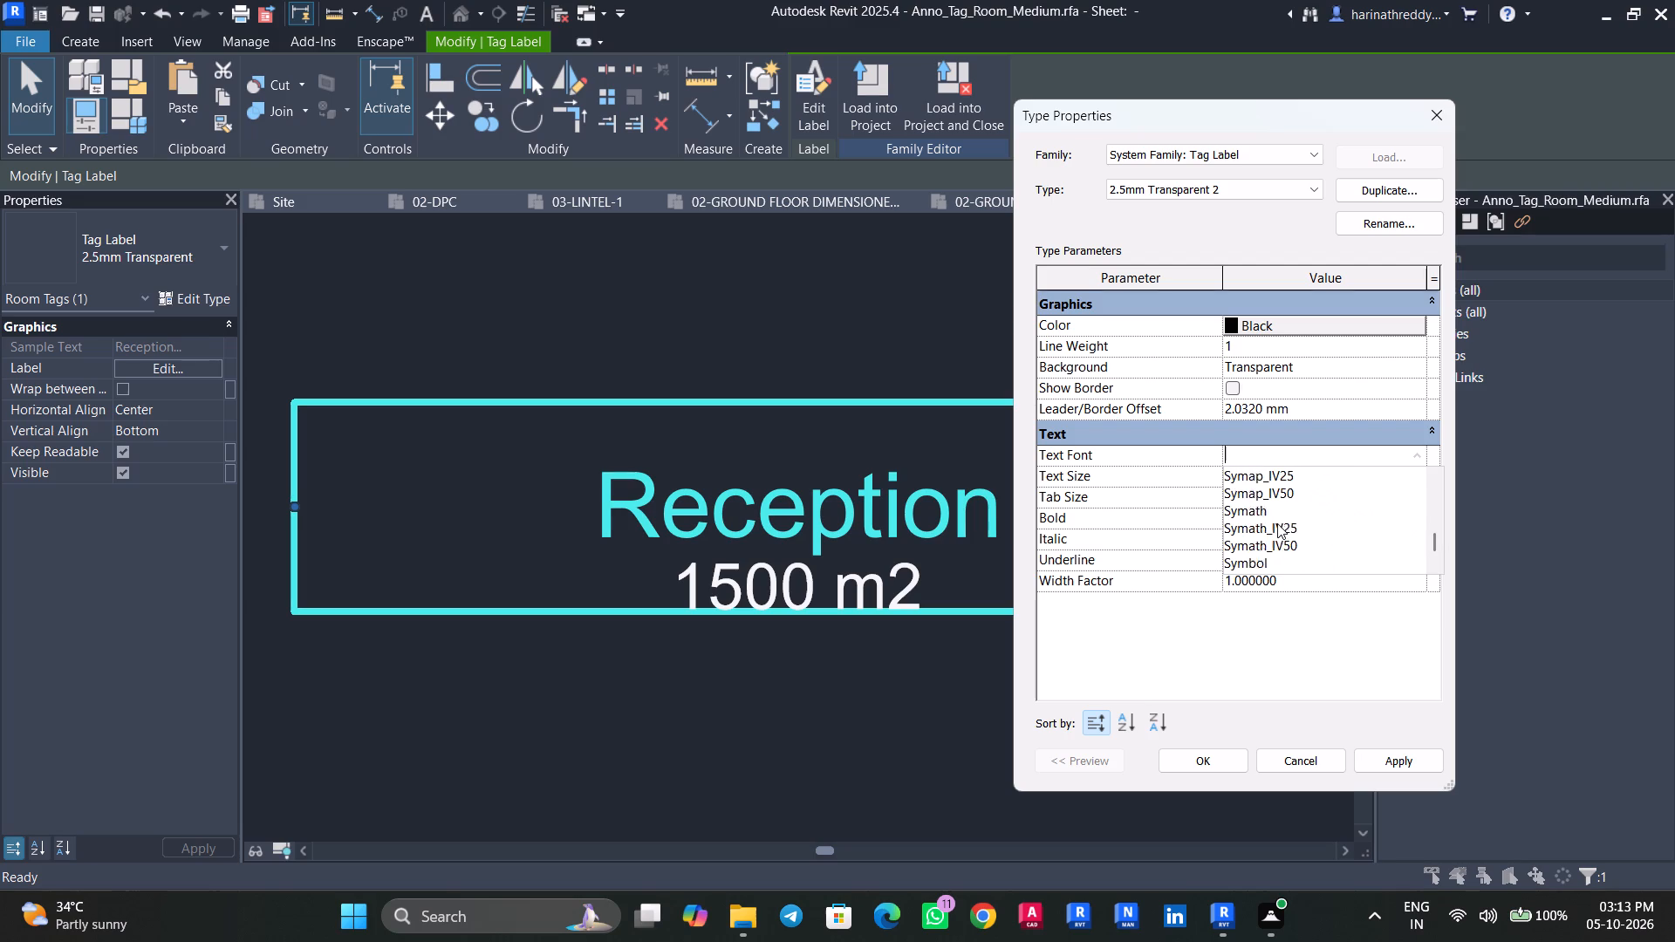
pyautogui.scroll(12, 1277, 523)
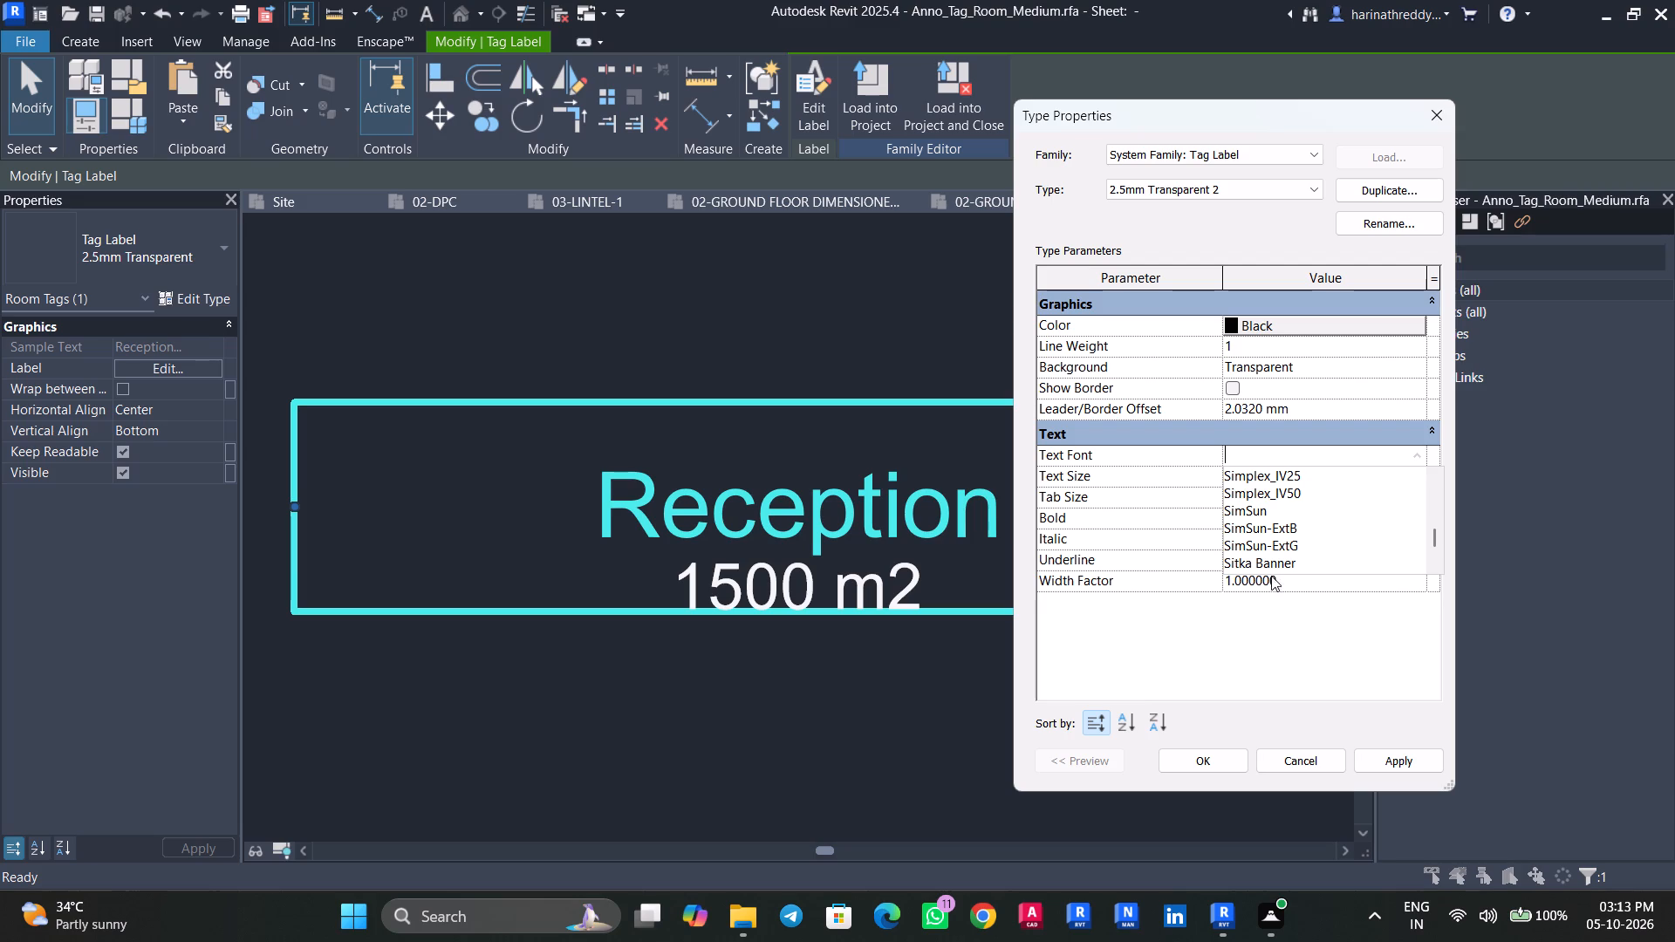
pyautogui.scroll(-18, 1307, 509)
pyautogui.scroll(1, 1307, 510)
pyautogui.scroll(-3, 1307, 510)
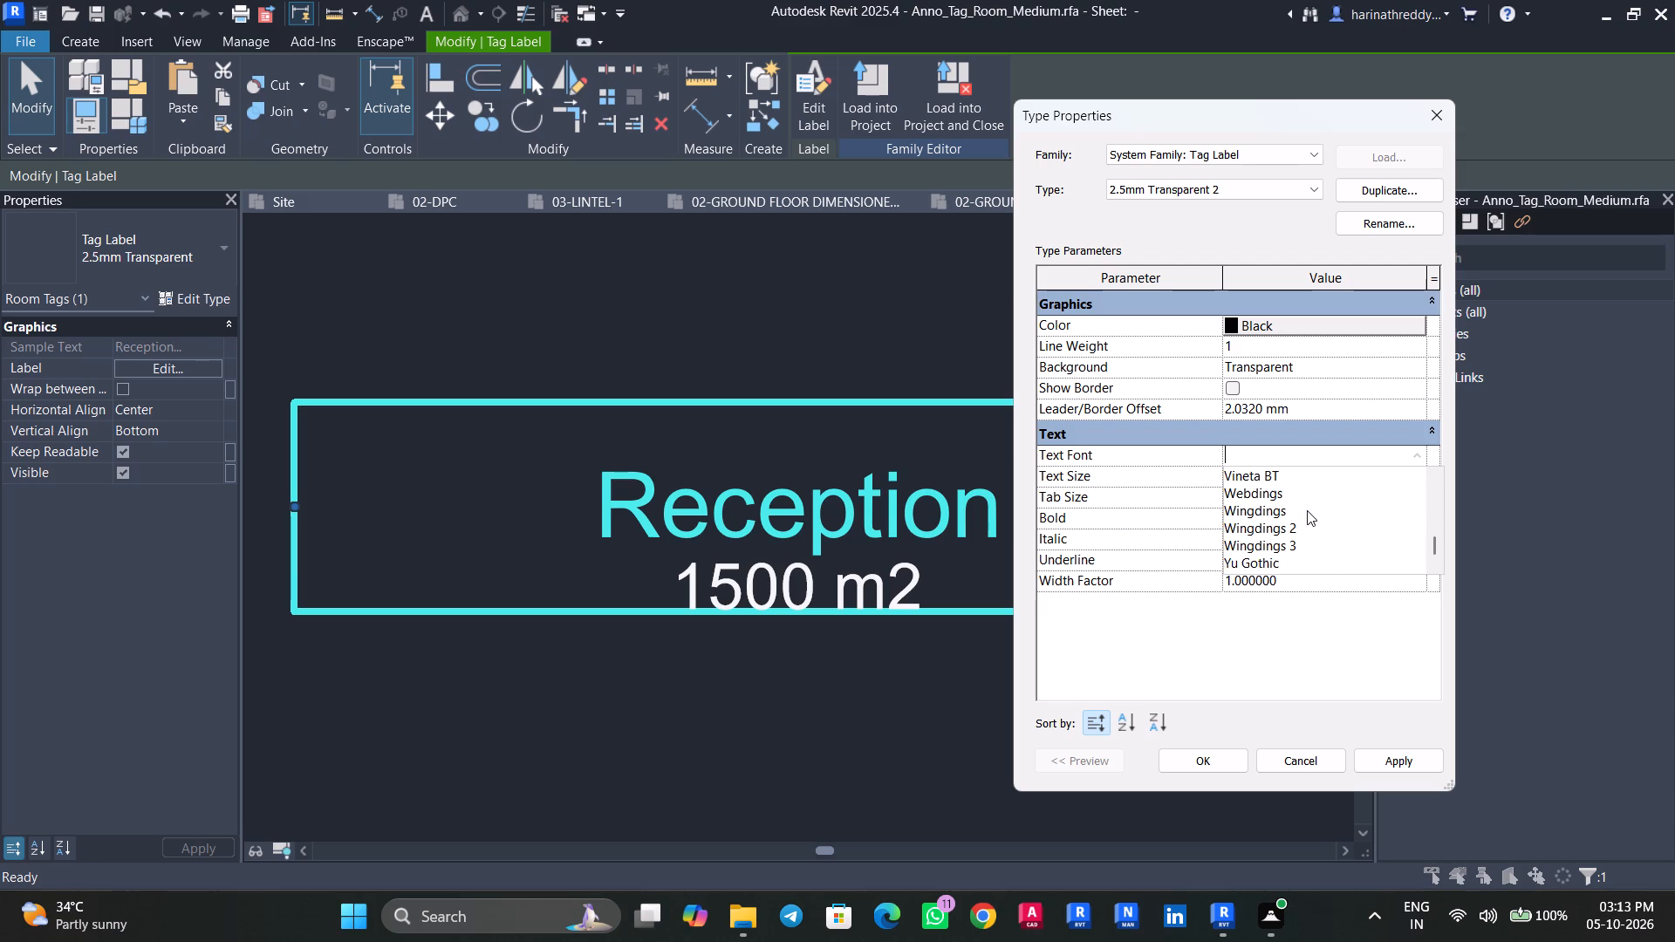
pyautogui.press('Escape')
pyautogui.press('Escape')
pyautogui.press('Escape')
# Set the text size of the Reception label's 2.5mm Transparent type to 2 mm.
pyautogui.click(1003, 535)
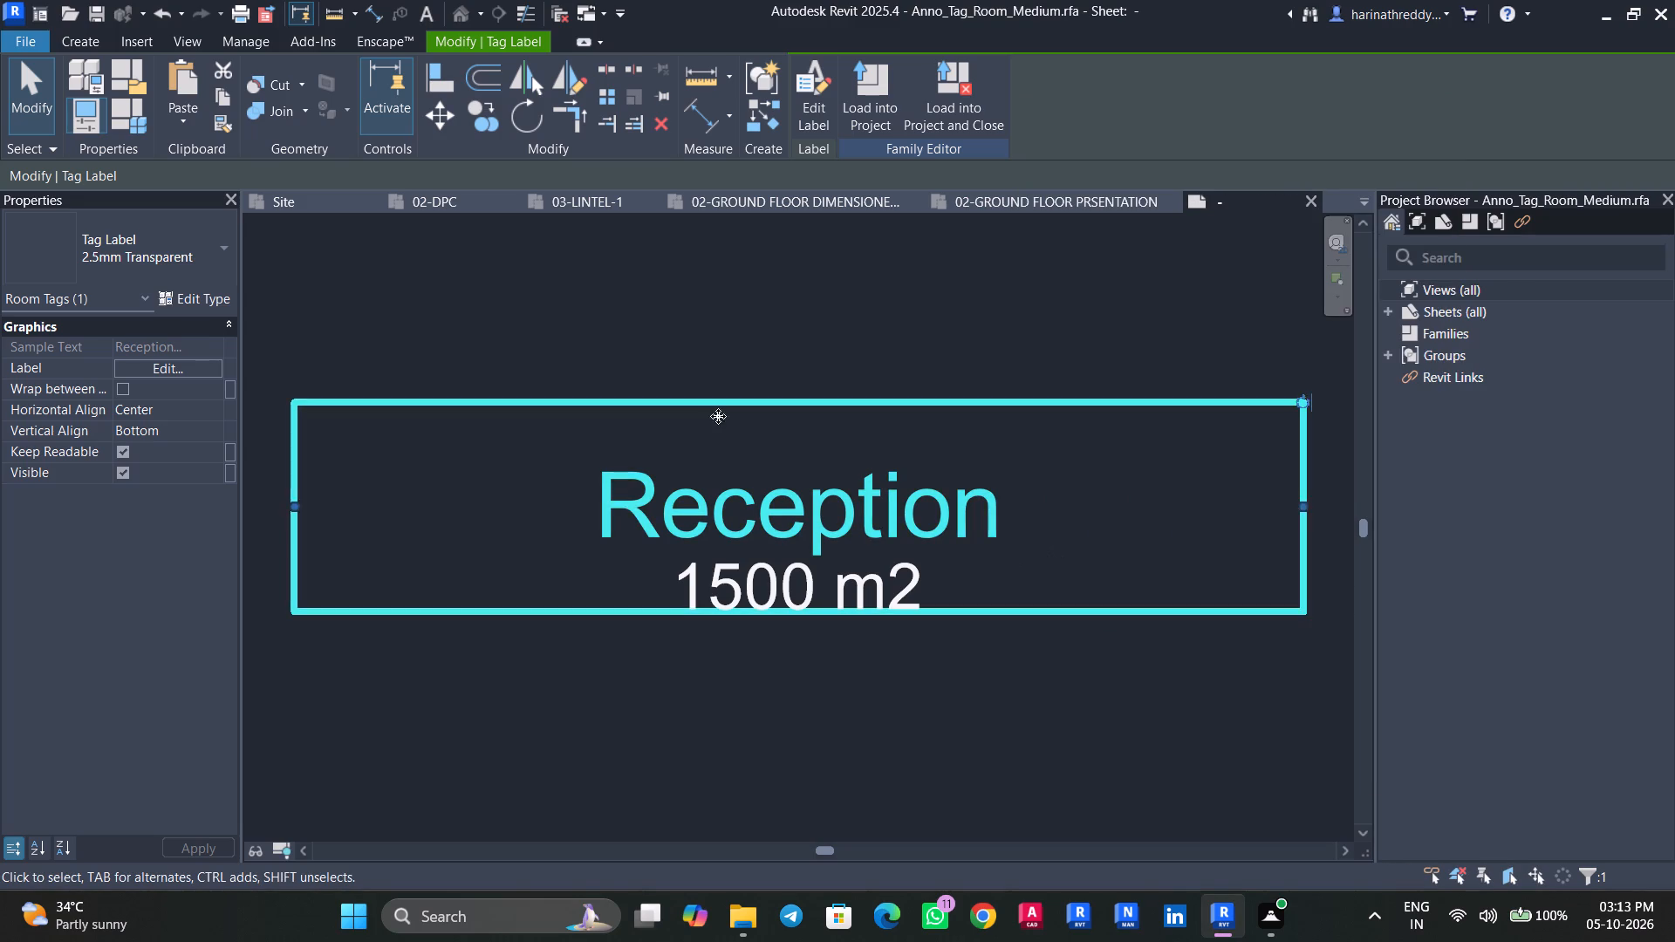
pyautogui.click(193, 292)
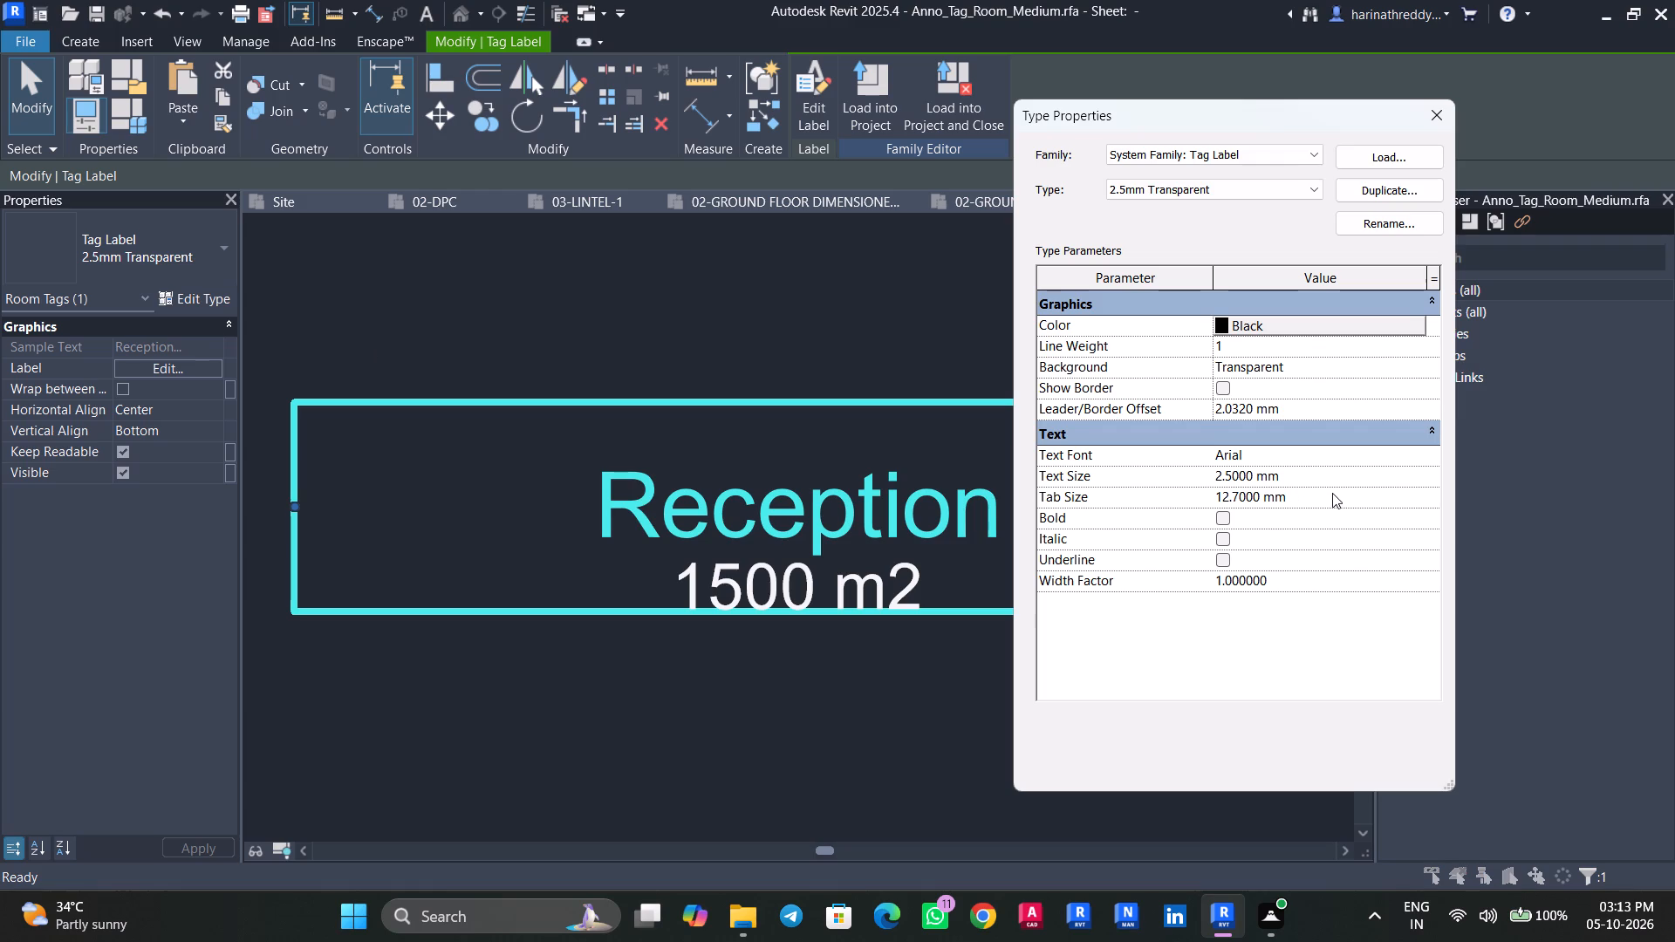
pyautogui.click(1325, 474)
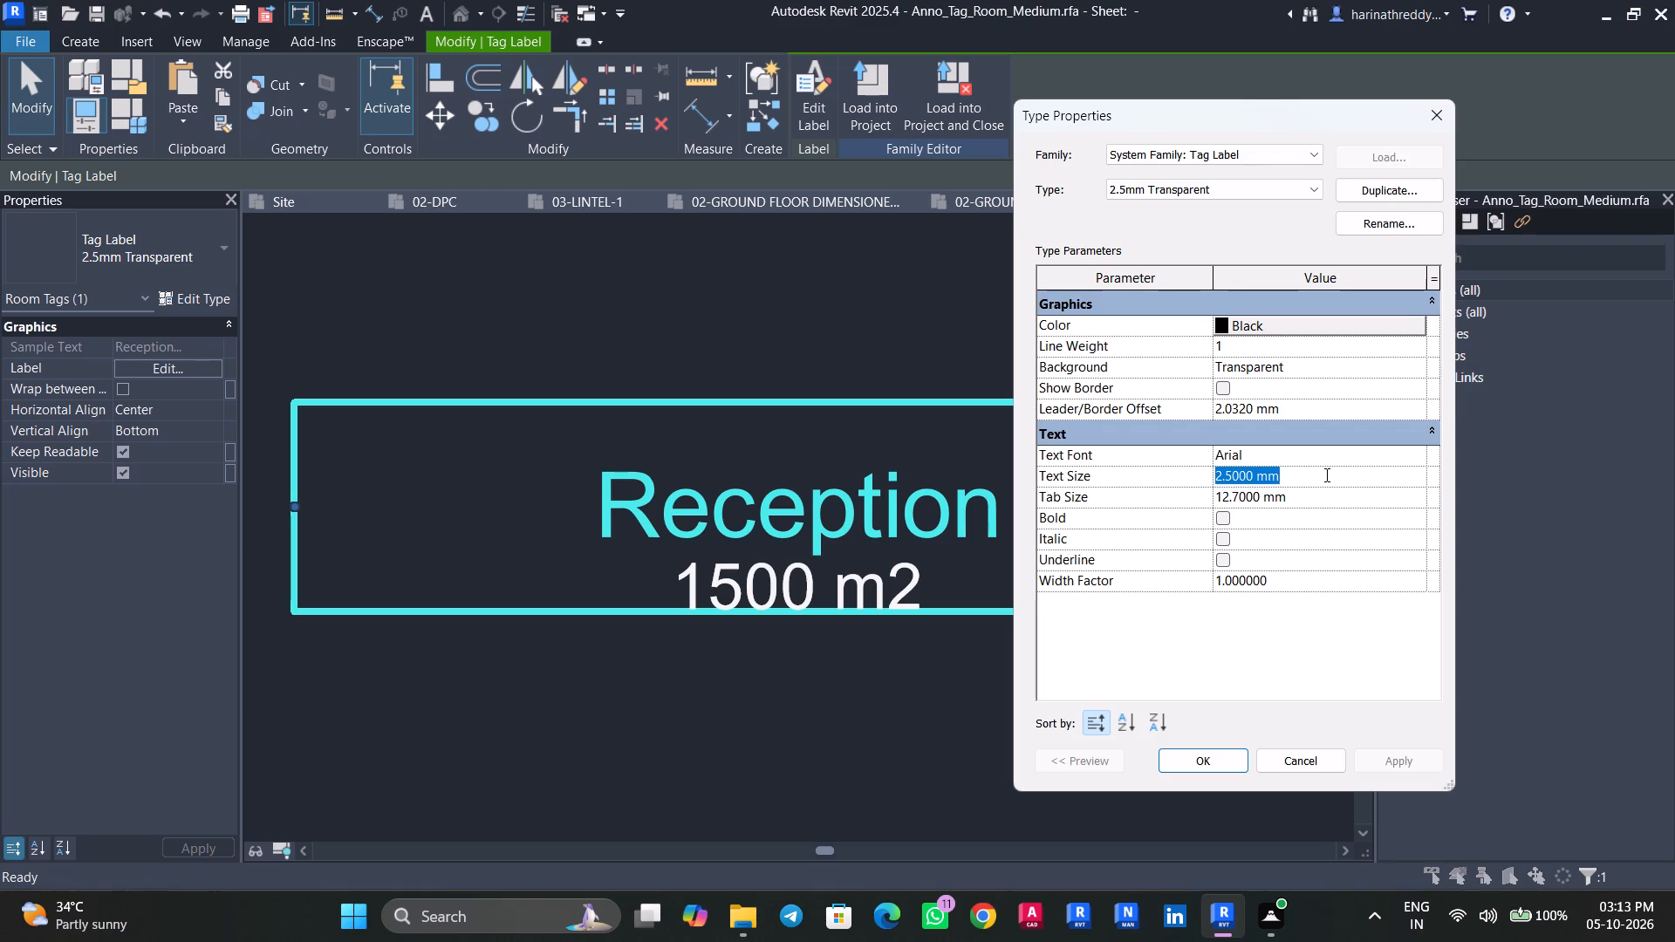
pyautogui.press('2')
pyautogui.press('Return')
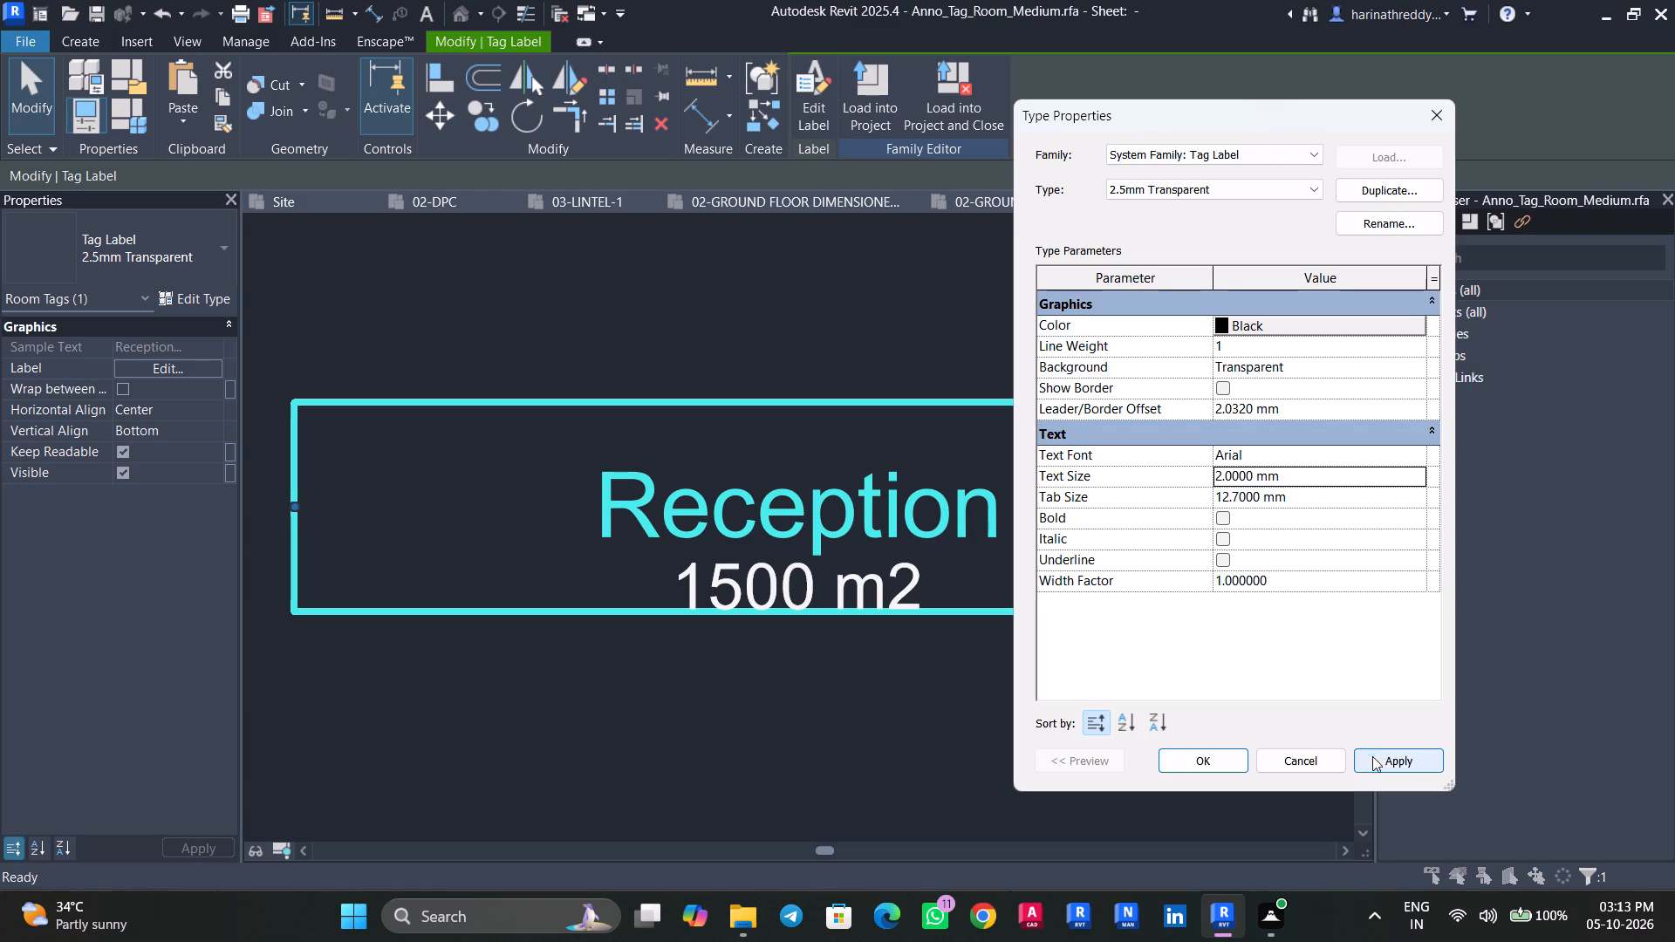
pyautogui.click(1372, 761)
pyautogui.click(1234, 764)
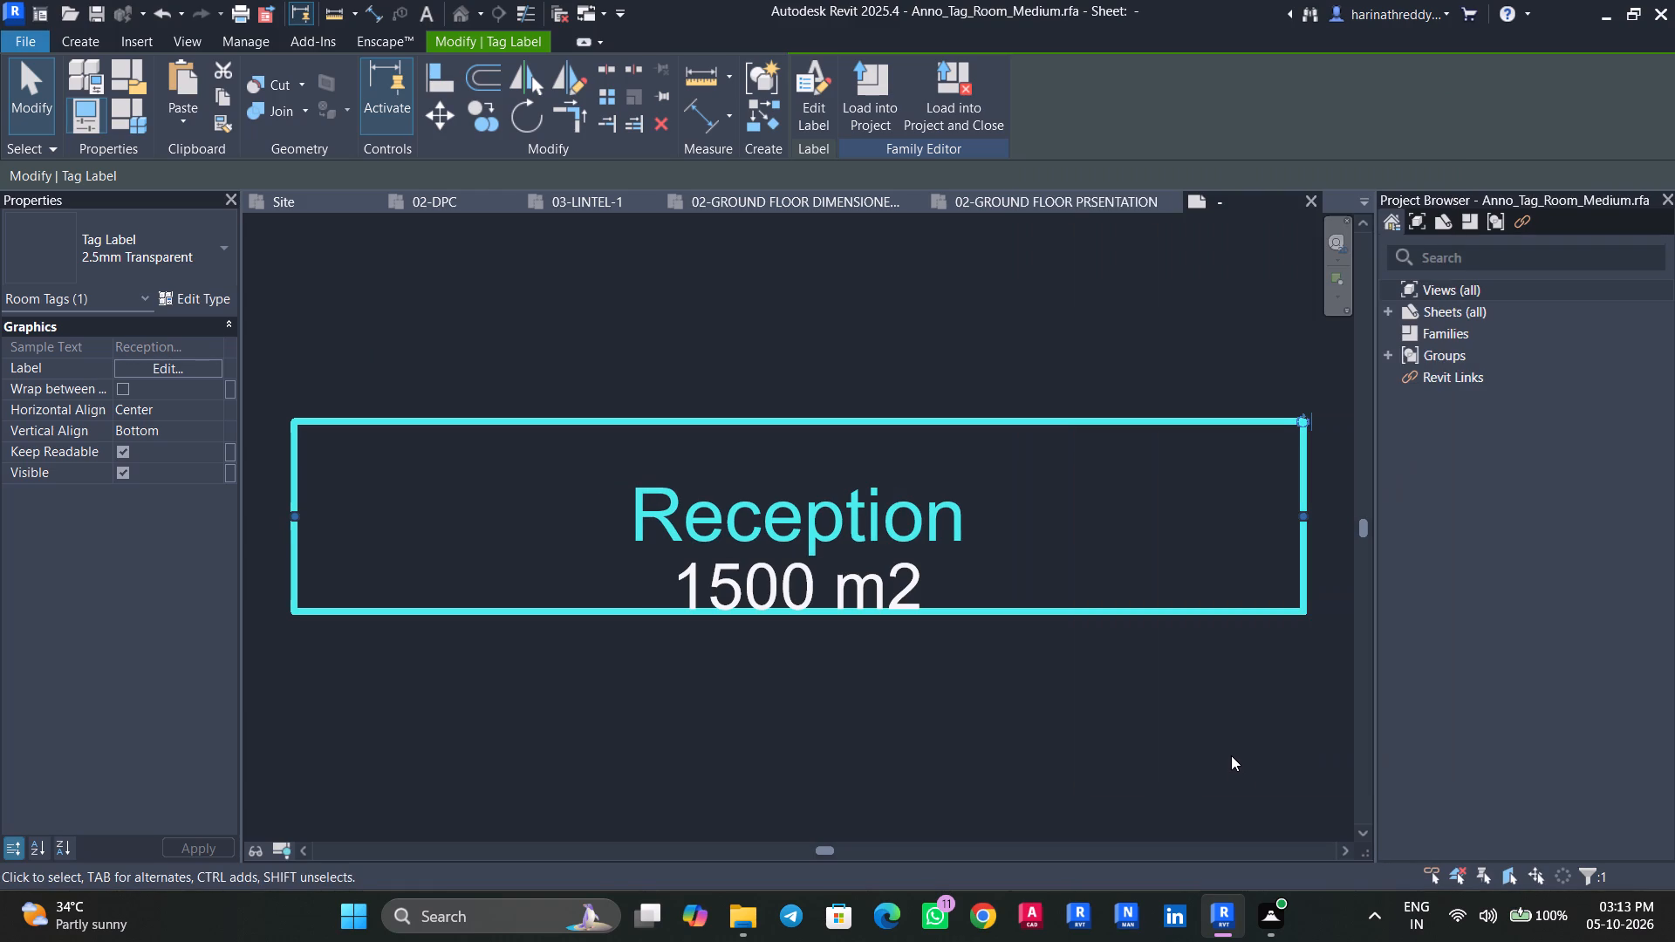
# Search the text fonts of the 1500 m2 area label's 1.8mm Transparent type for "sou", and clear the search.
pyautogui.click(1049, 628)
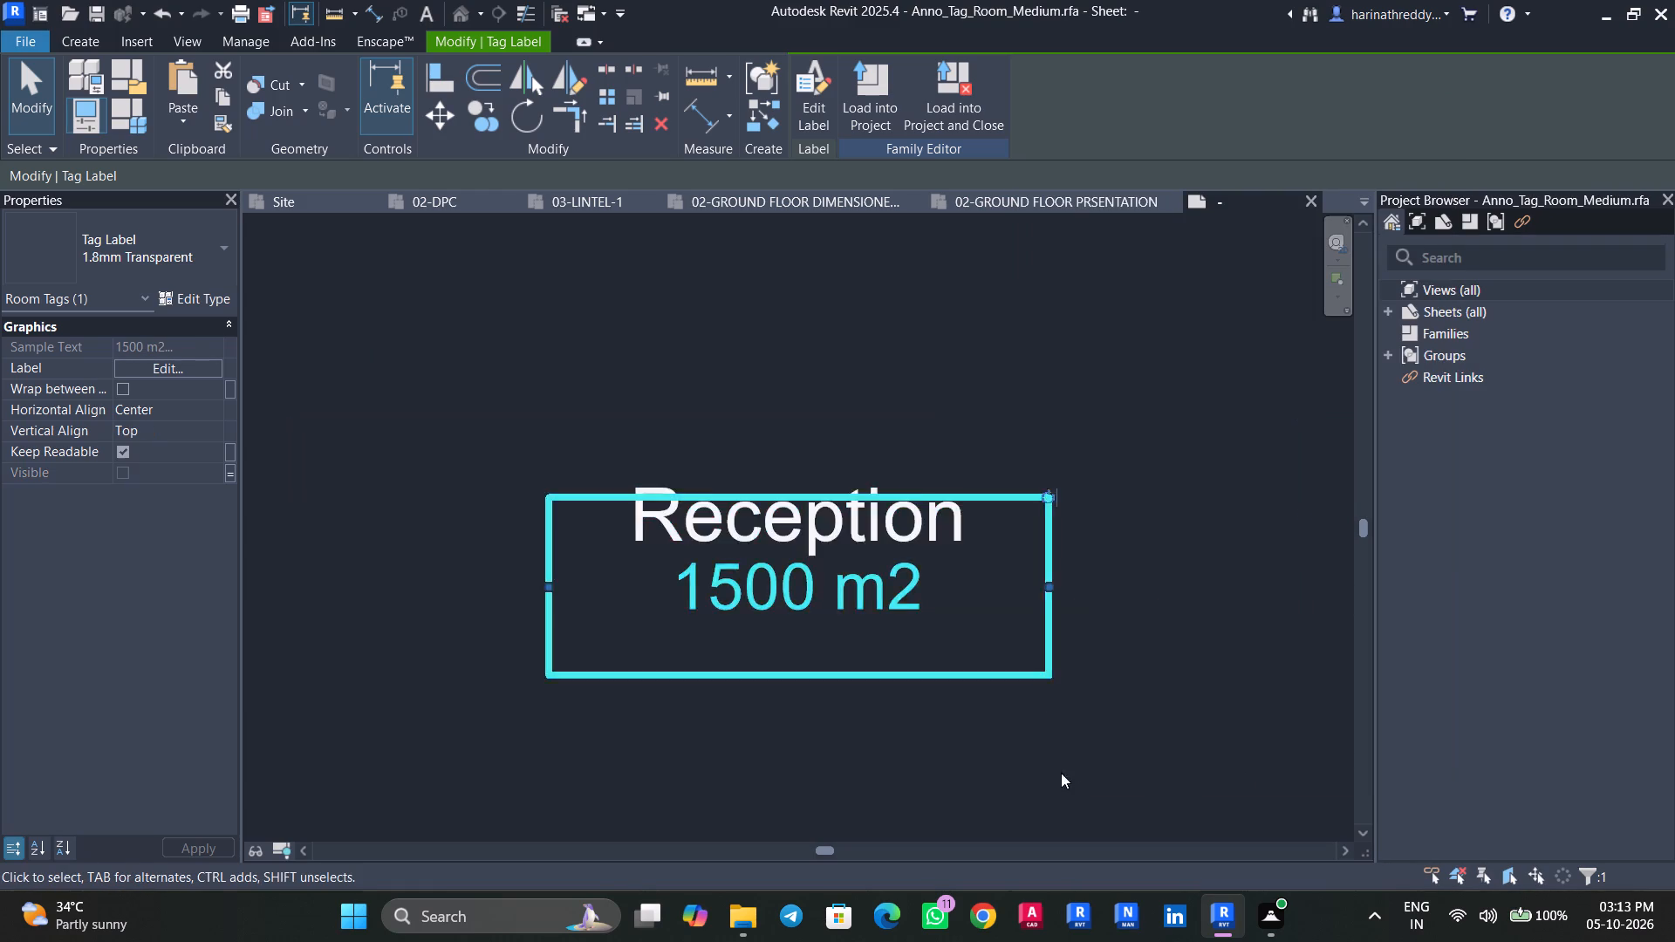
pyautogui.scroll(-10, 1071, 763)
pyautogui.scroll(1, 1070, 745)
pyautogui.scroll(-5, 1070, 745)
pyautogui.moveTo(1065, 745); pyautogui.dragTo(1023, 663, button='middle')
pyautogui.scroll(11, 1002, 676)
pyautogui.scroll(-1, 1002, 677)
pyautogui.scroll(4, 1002, 677)
pyautogui.moveTo(1002, 677); pyautogui.dragTo(987, 741, button='middle')
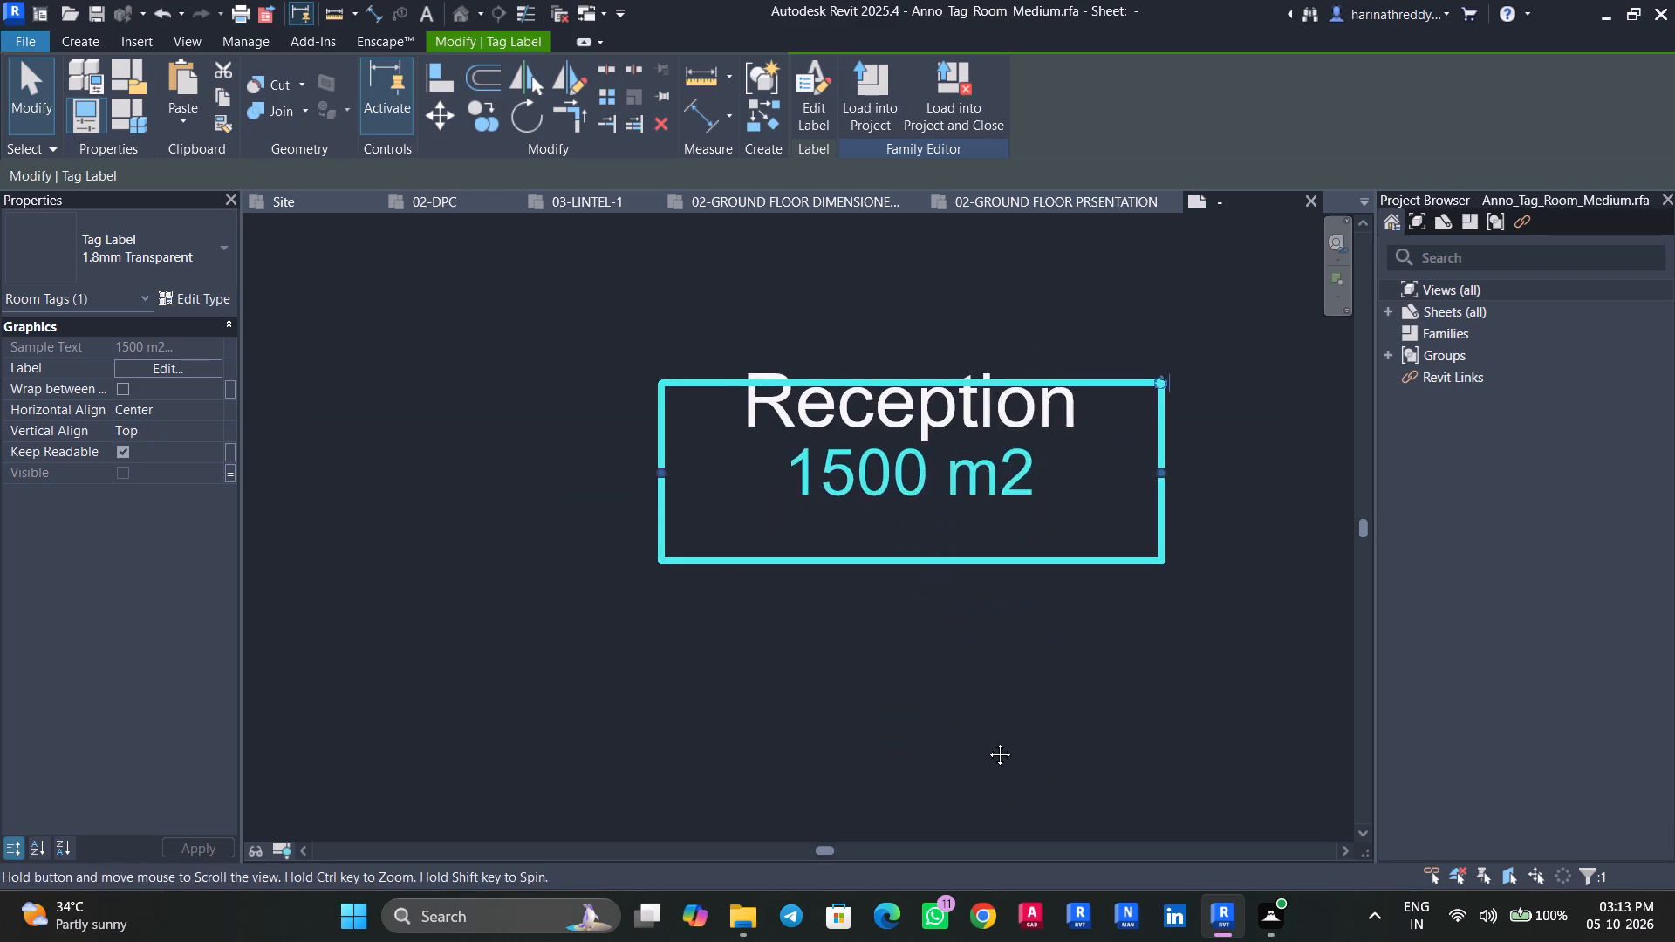
pyautogui.moveTo(987, 741); pyautogui.dragTo(977, 781, button='middle')
pyautogui.click(192, 308)
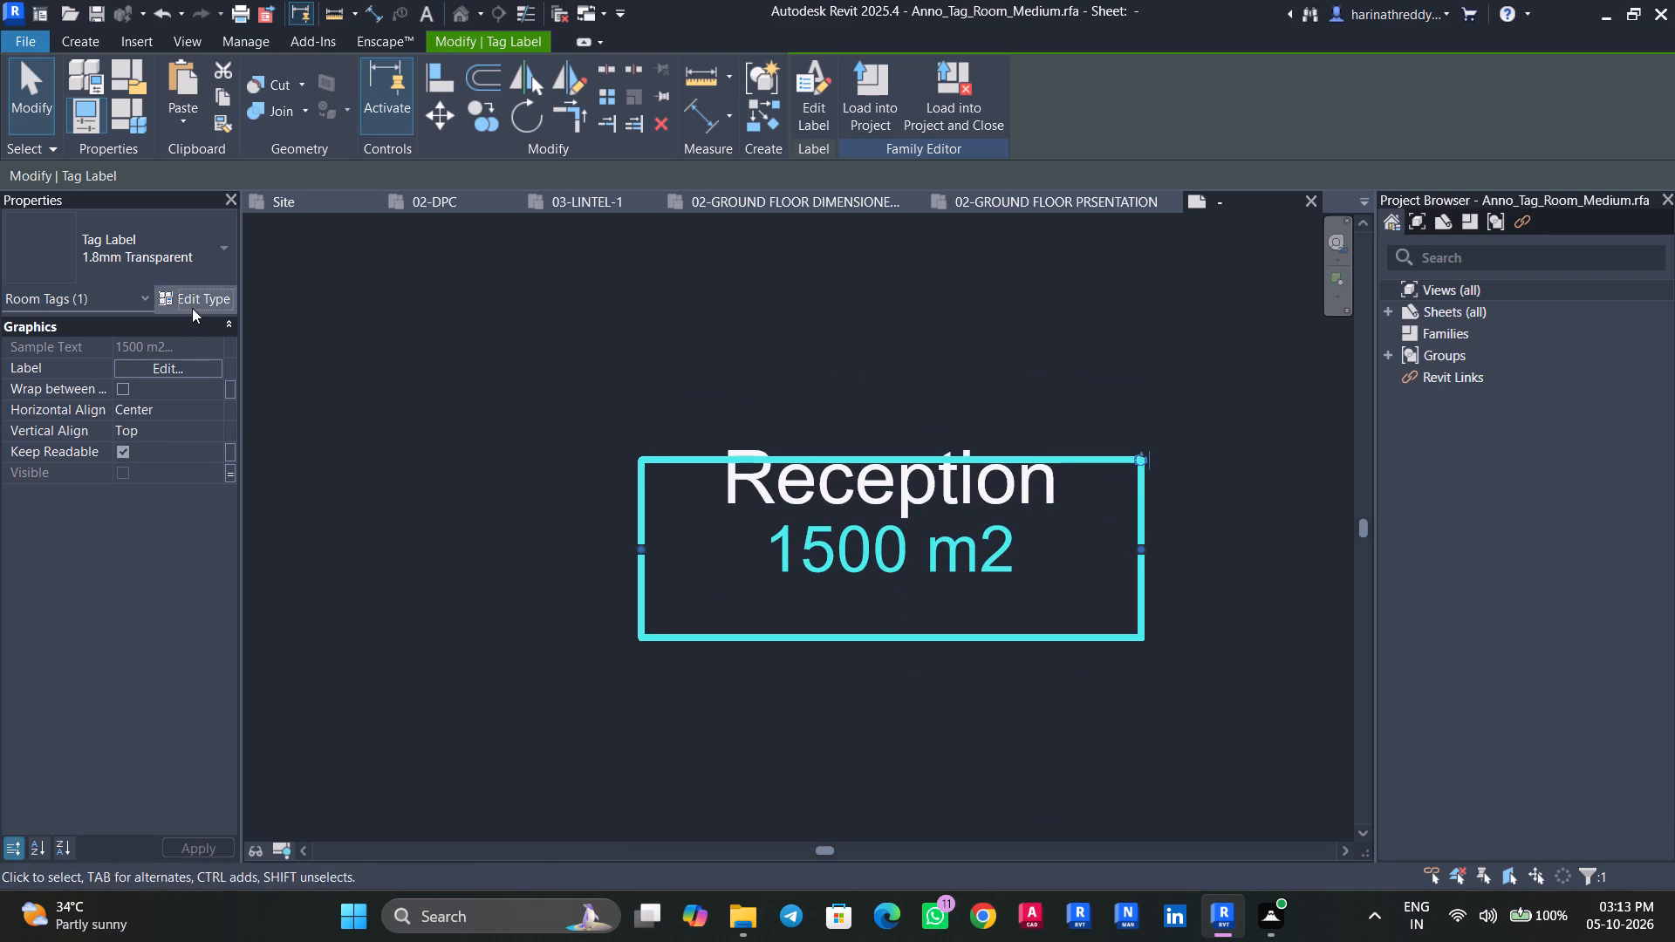
pyautogui.click(1403, 470)
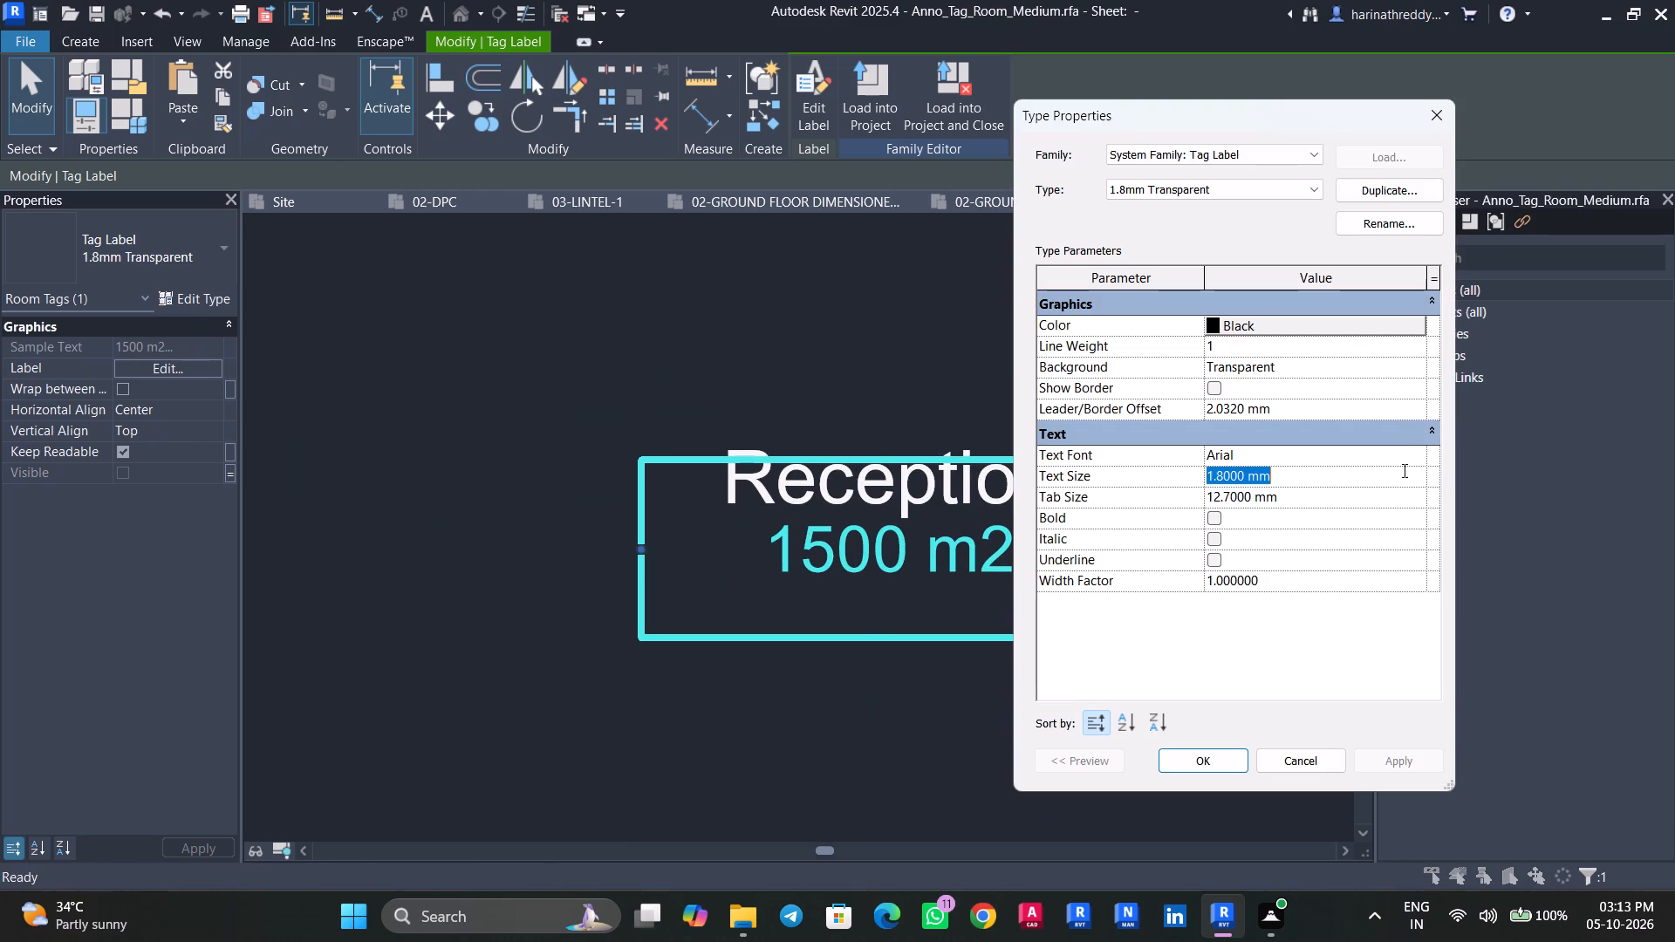
pyautogui.click(1410, 450)
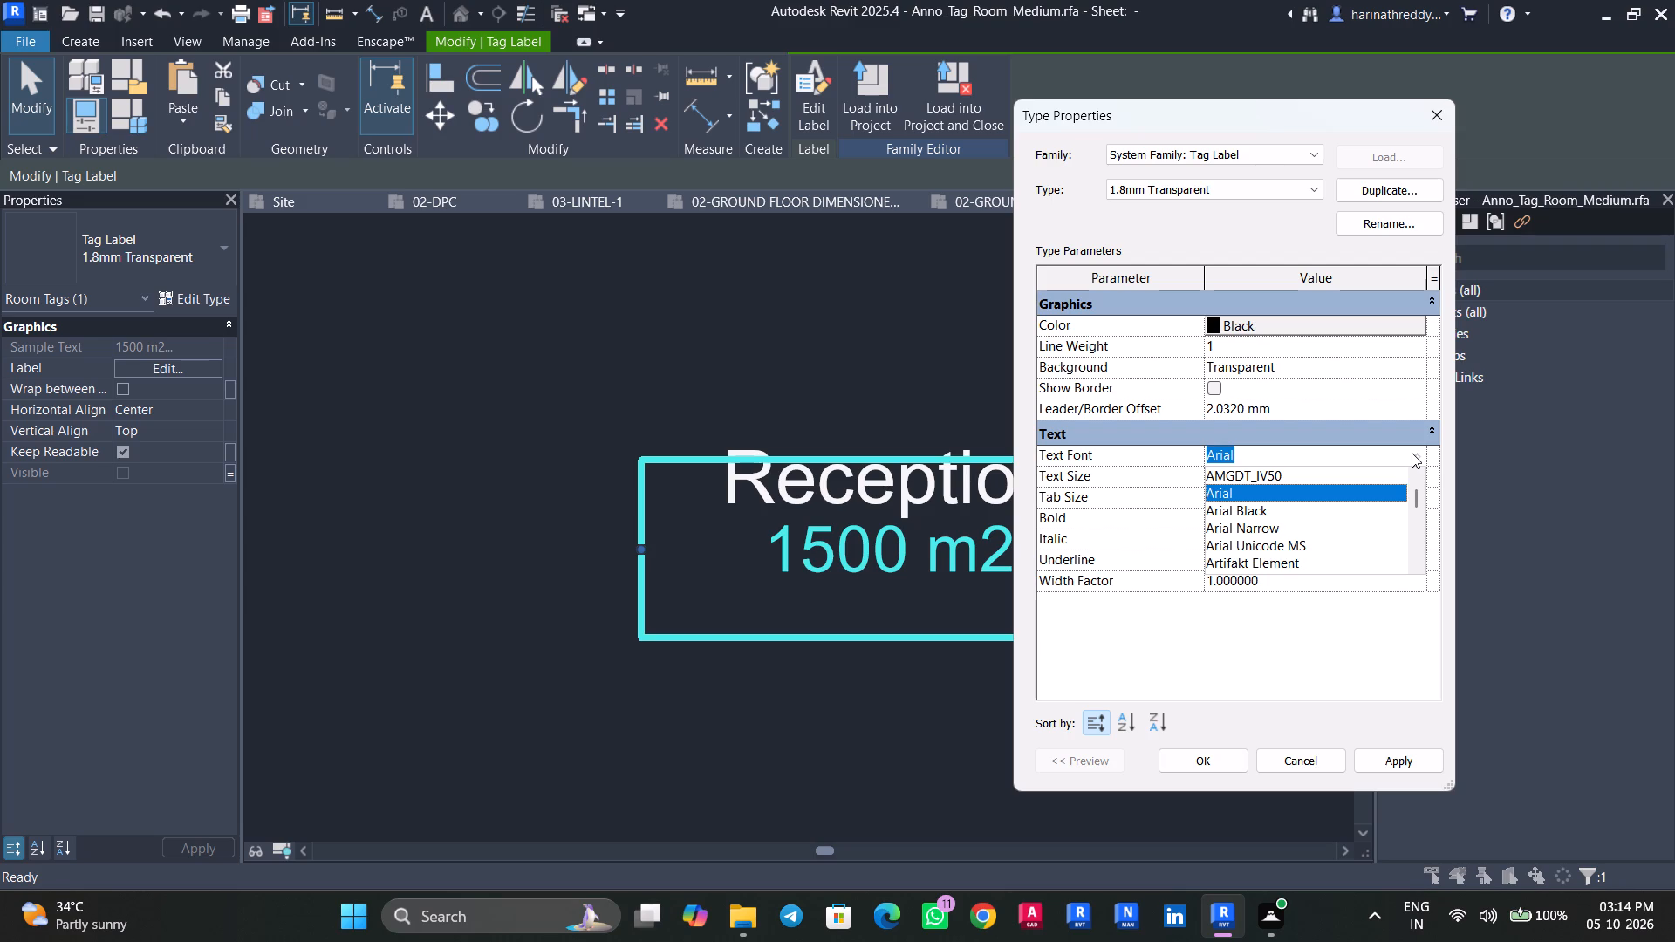
pyautogui.press('s')
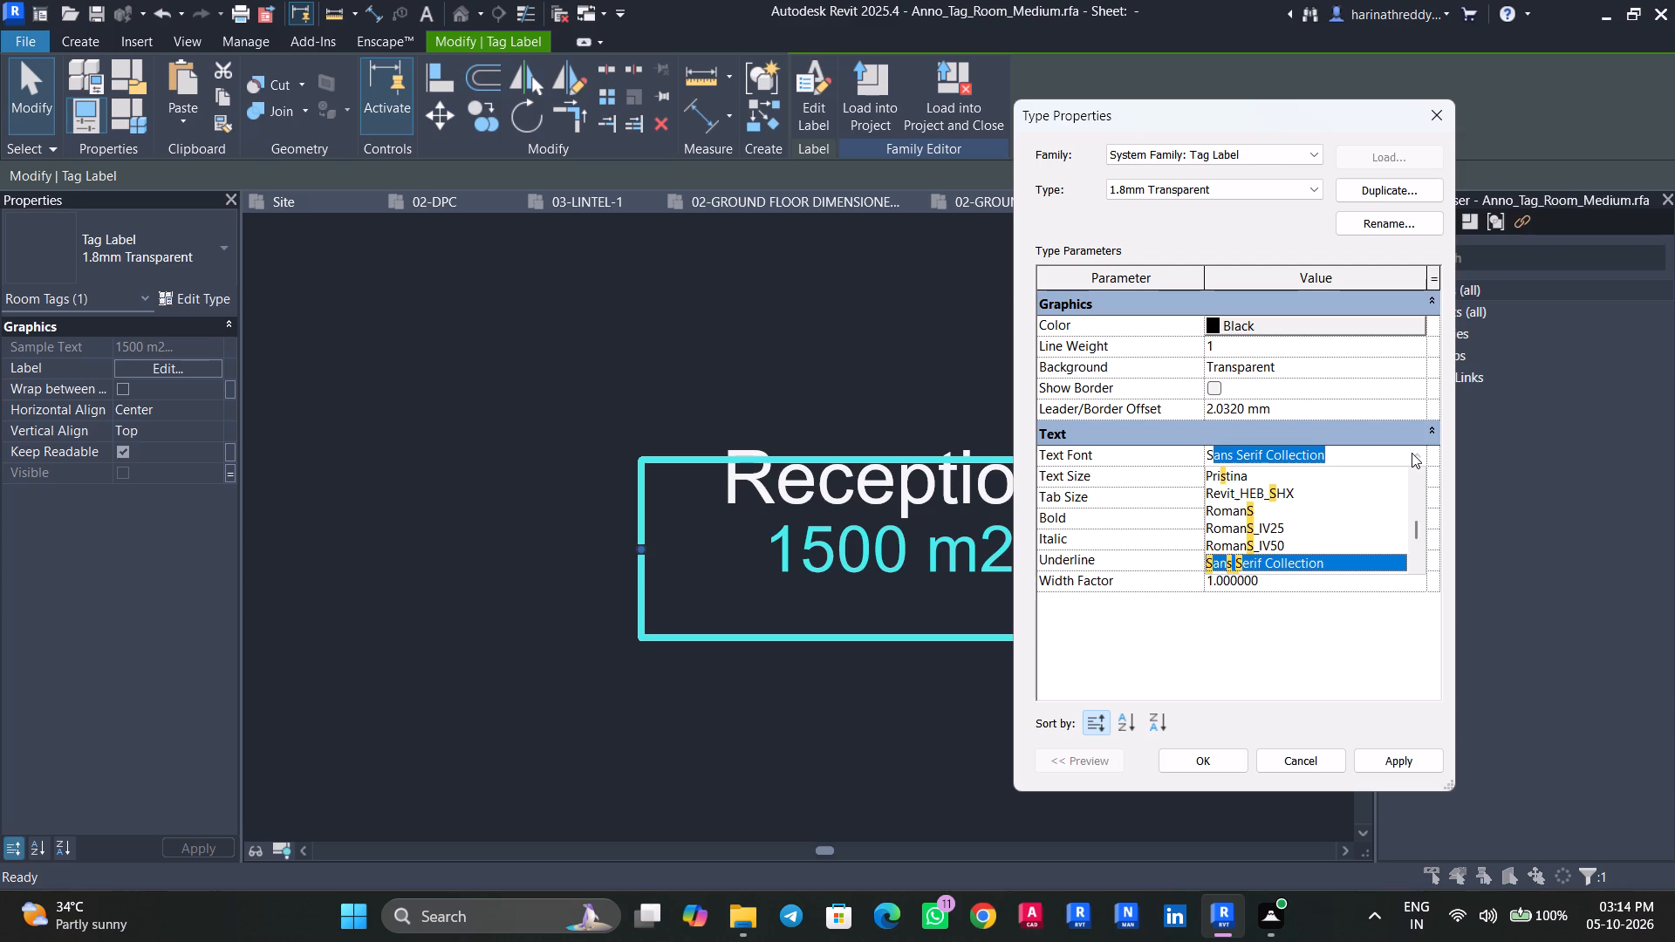
pyautogui.write('ou')
pyautogui.press('BackSpace')
pyautogui.press('BackSpace')
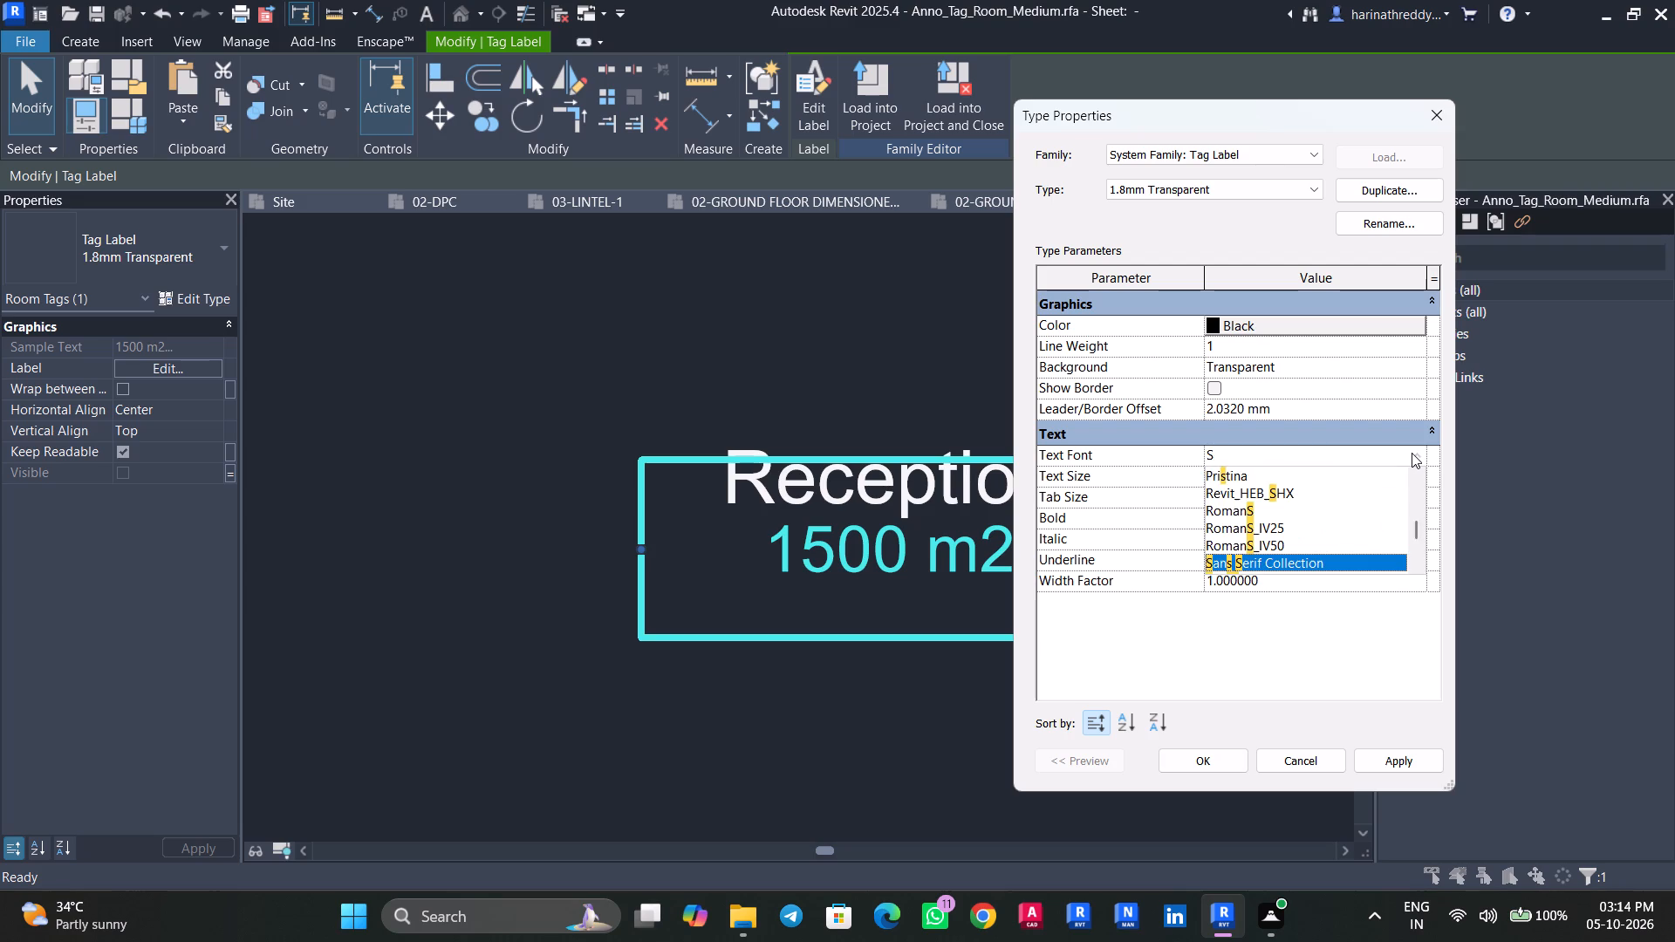
pyautogui.press('BackSpace')
pyautogui.press('BackSpace')
pyautogui.click(1320, 635)
# Set the text size of the area label's 1.8mm Transparent type to 1.3 mm.
pyautogui.click(1308, 484)
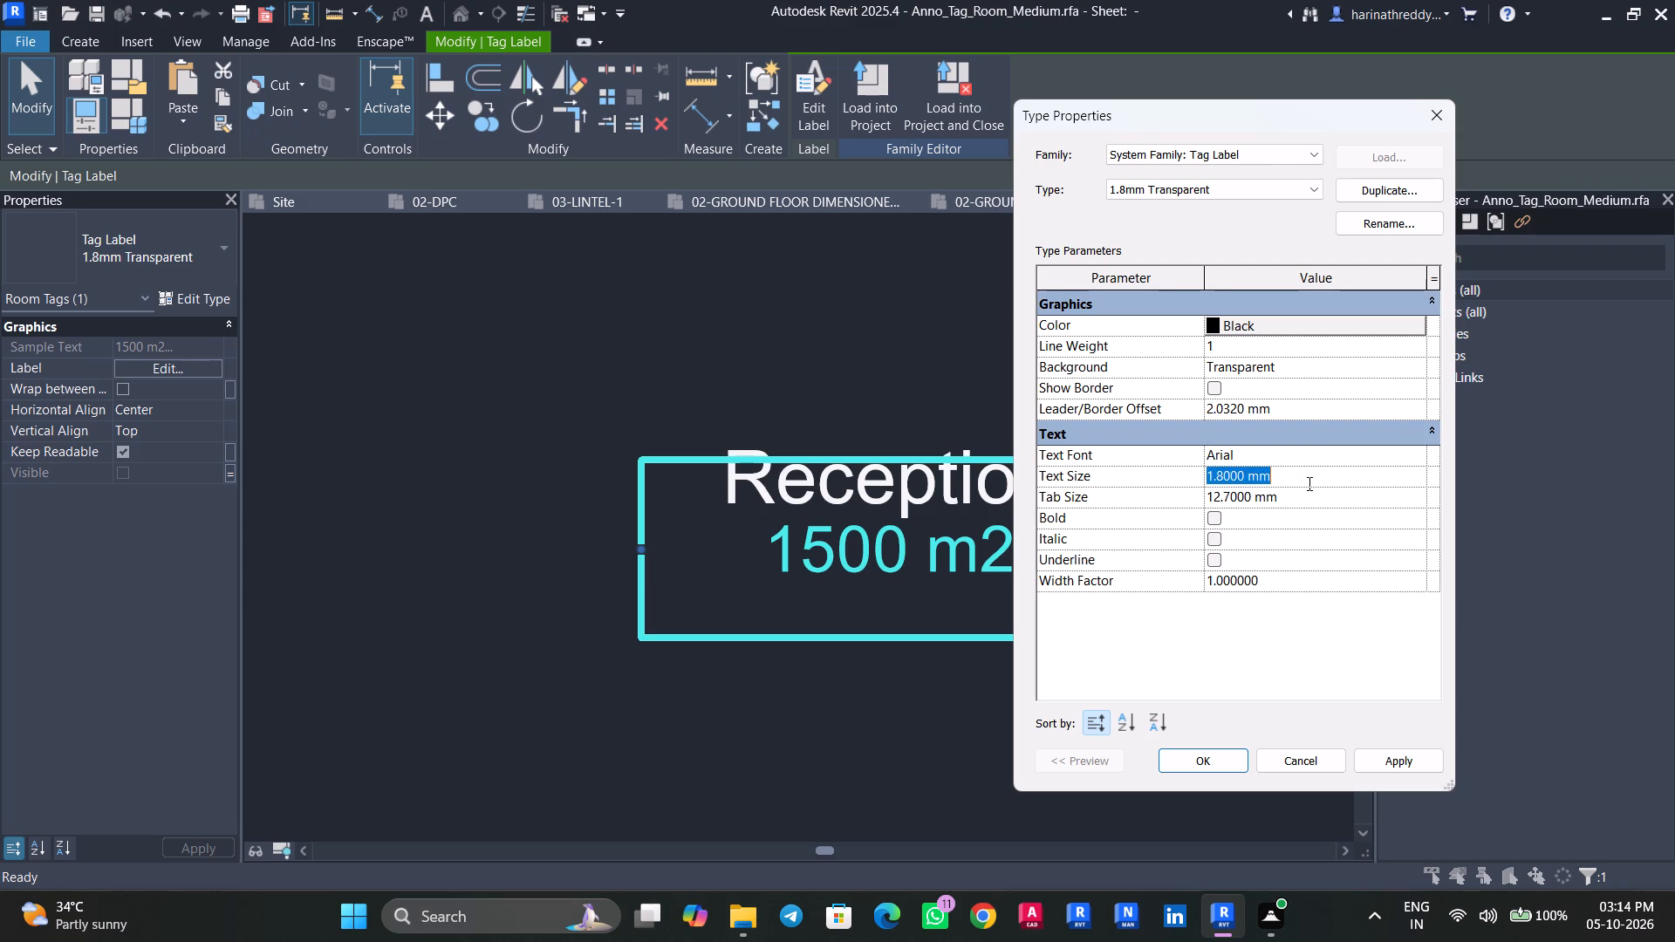
pyautogui.write('1.3')
pyautogui.press('Return')
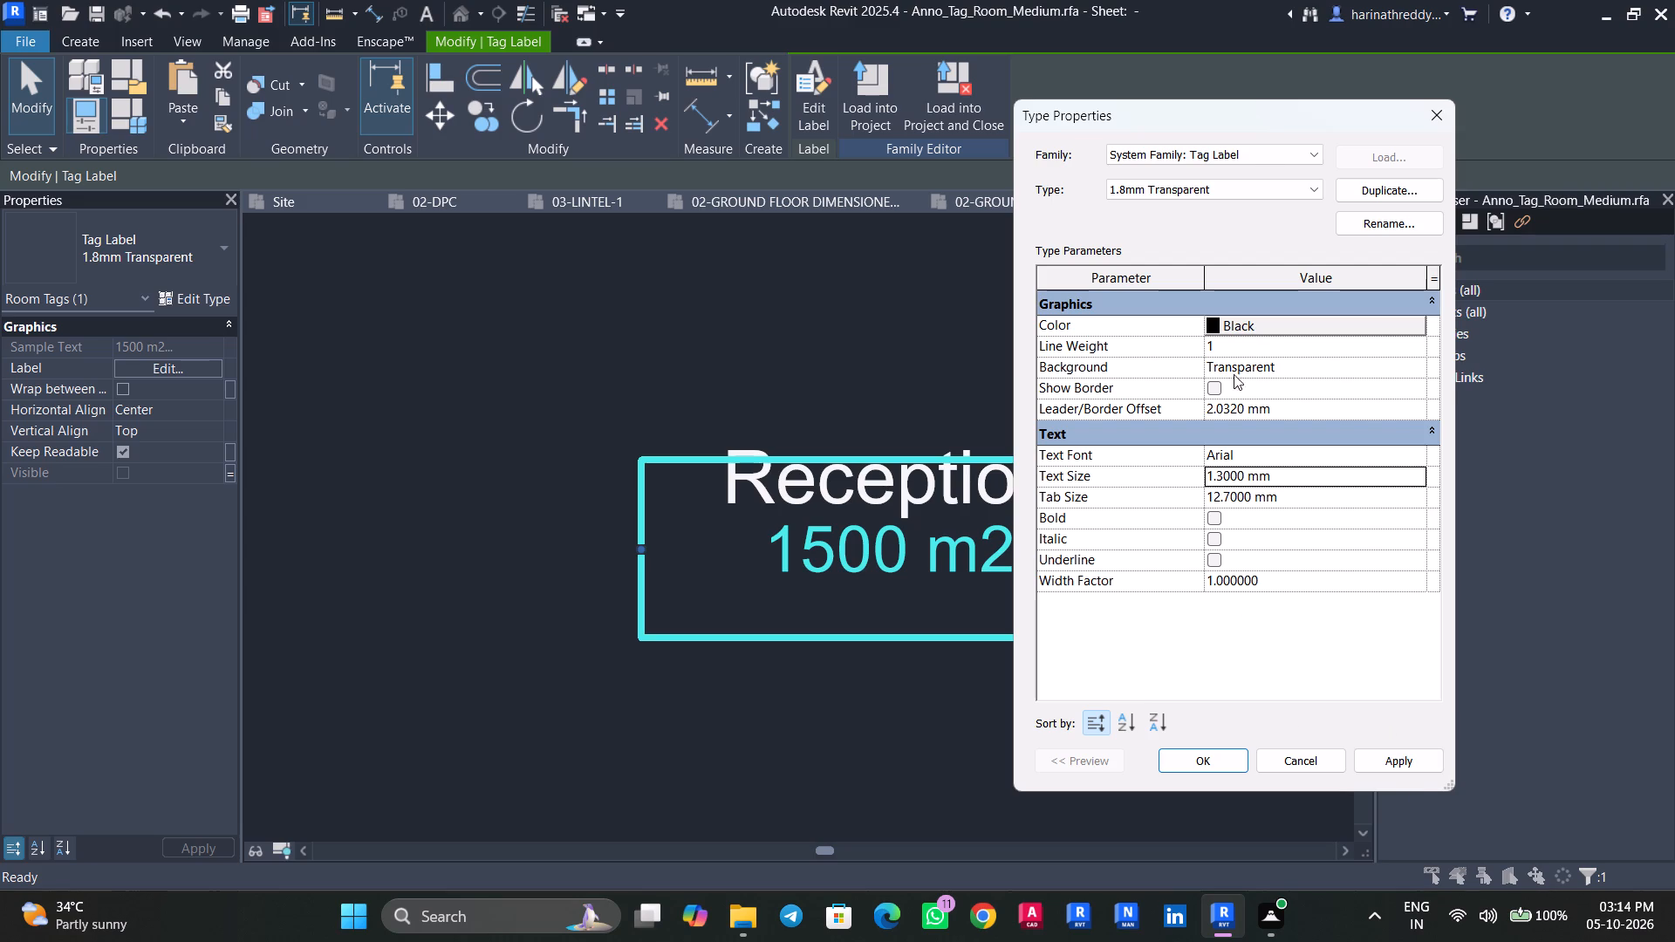
# Set the colour of the area label's 1.8mm Transparent type to Red and apply the type changes.
pyautogui.click(1239, 325)
pyautogui.click(1051, 463)
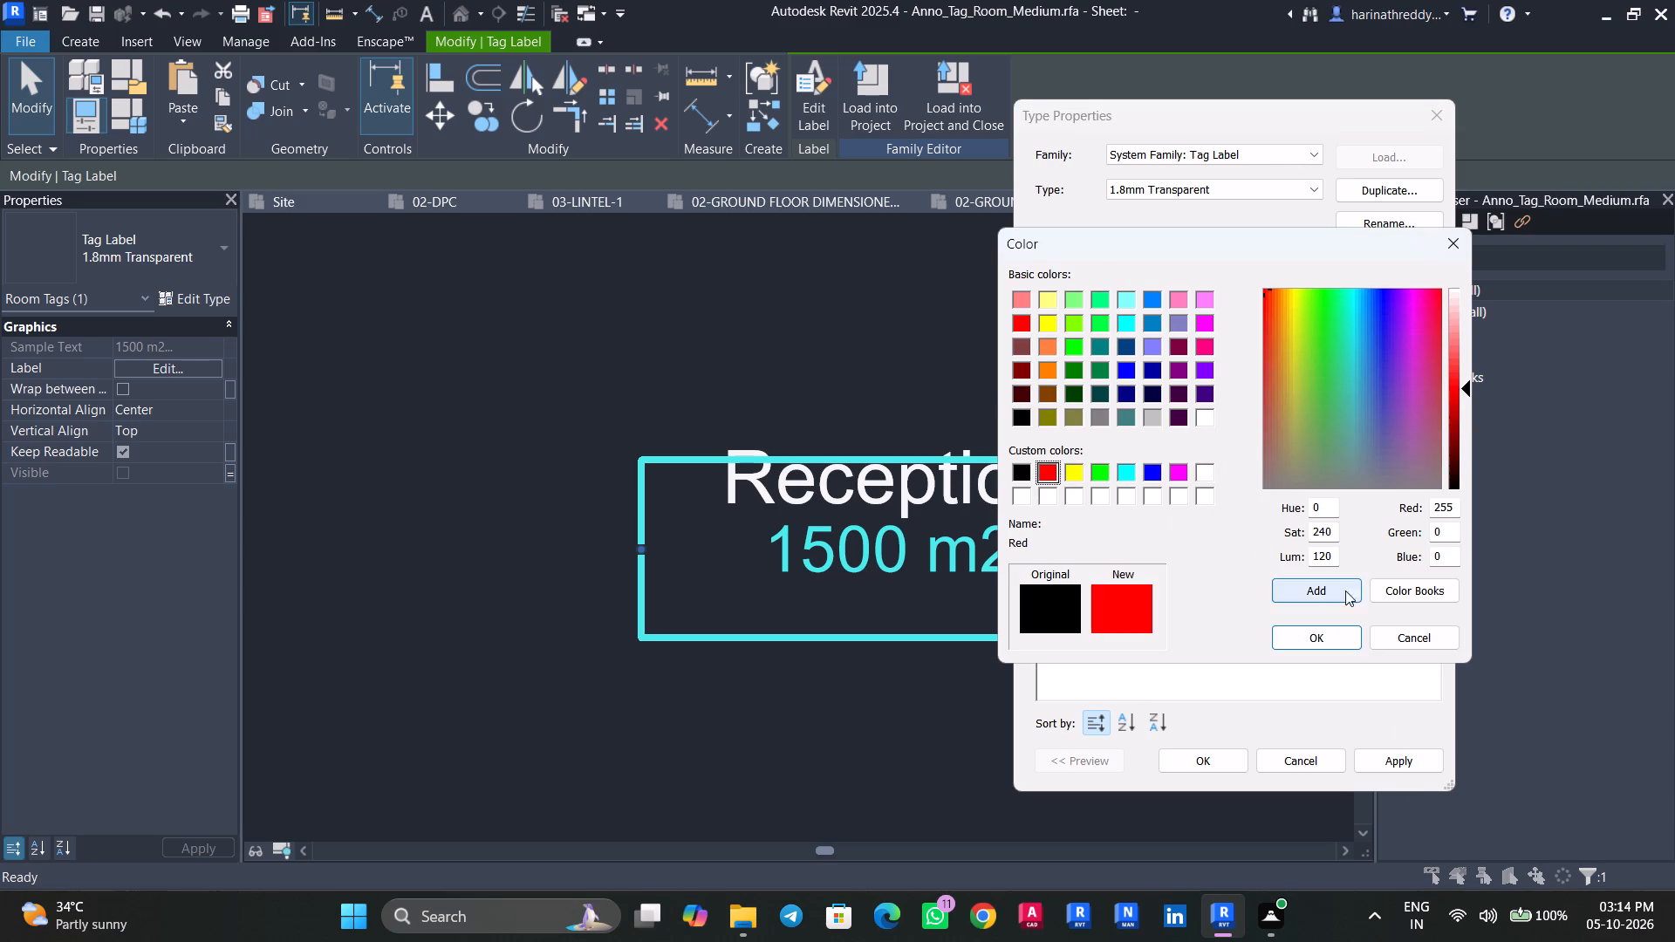
pyautogui.click(1324, 643)
pyautogui.click(1400, 754)
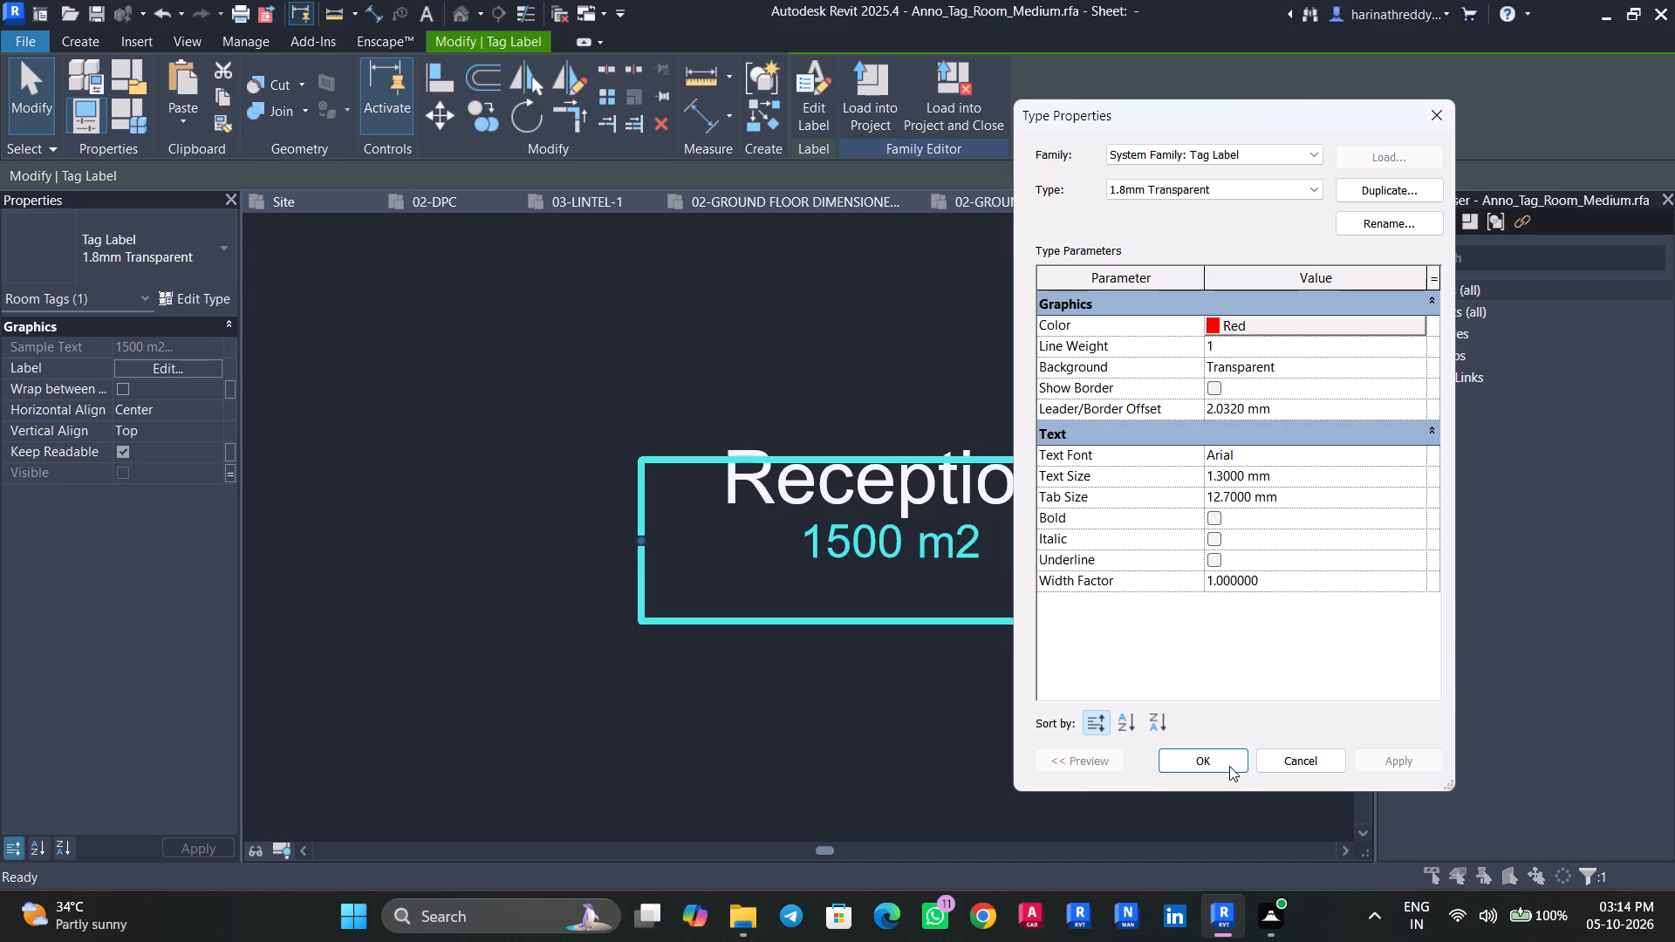
pyautogui.click(1229, 763)
pyautogui.click(929, 666)
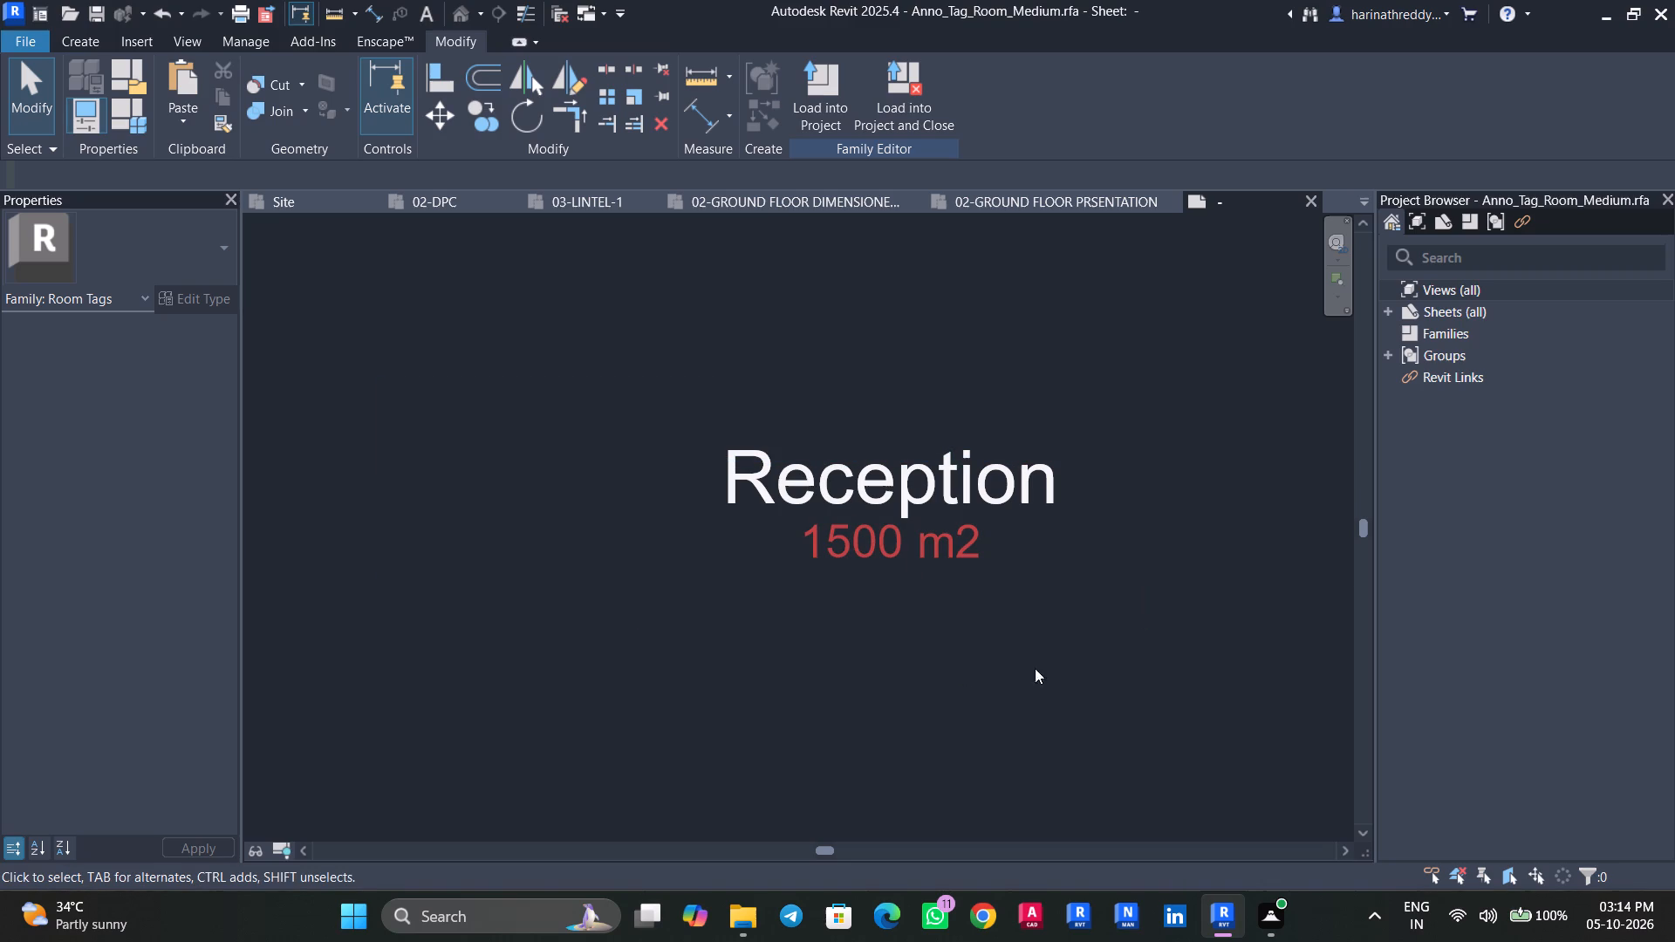
# Check the type properties of the Reception label and the 1500 m2 area label, leaving their values as they are.
pyautogui.click(947, 567)
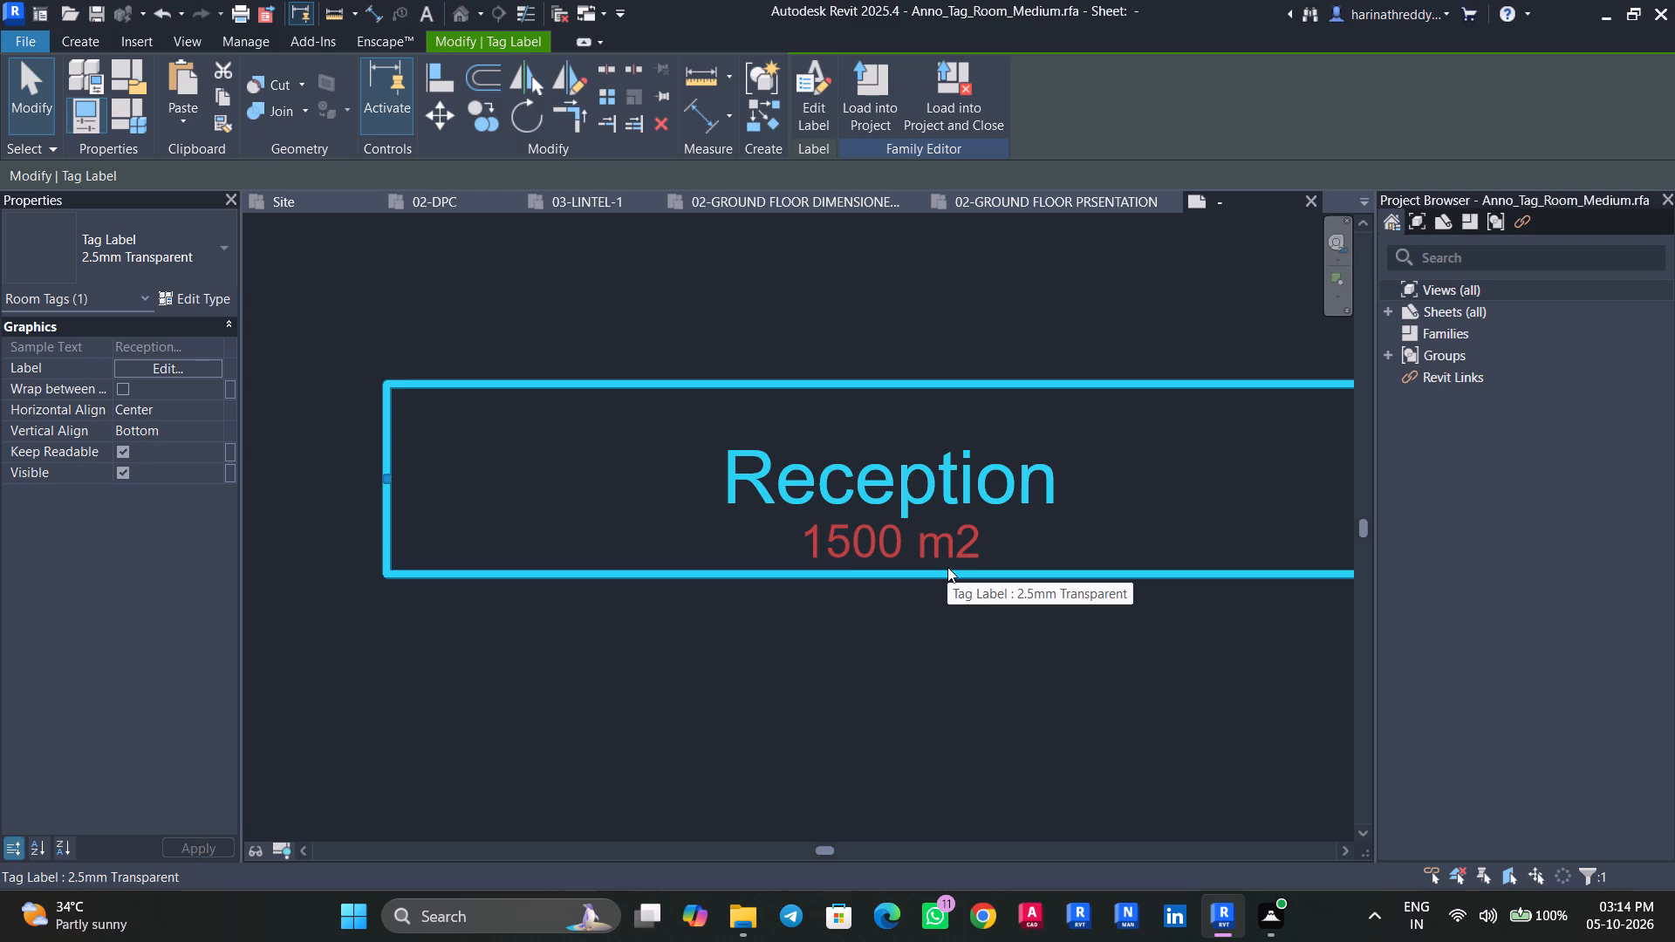
pyautogui.click(210, 297)
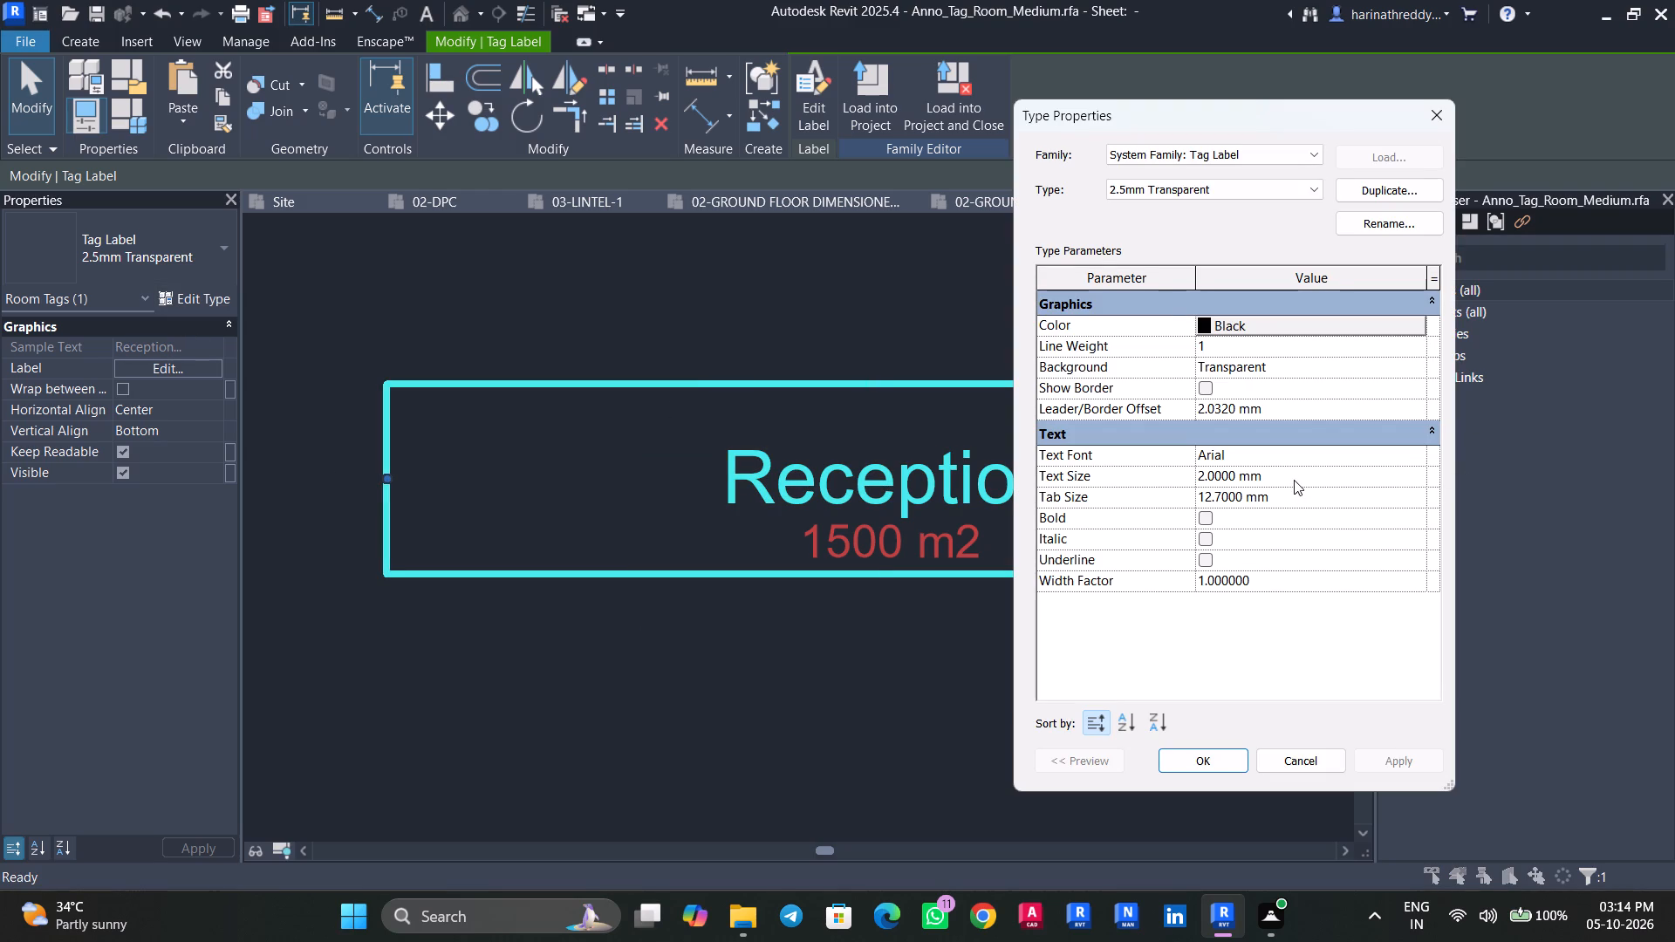
pyautogui.press('Escape')
pyautogui.press('Escape')
pyautogui.press('Escape')
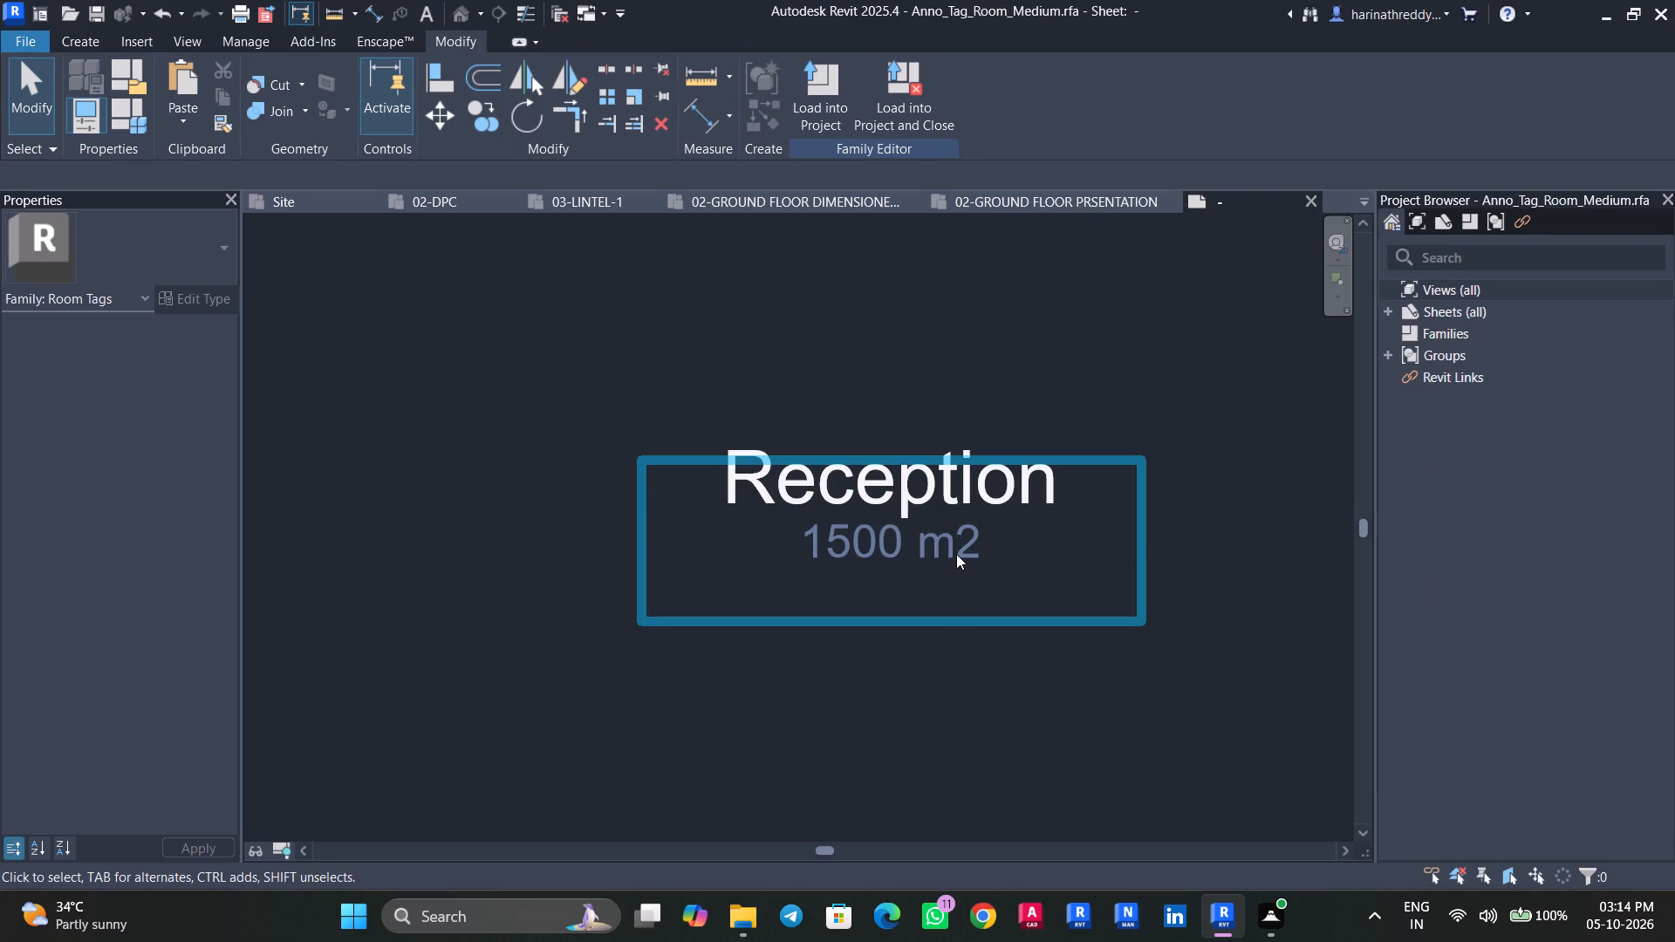
pyautogui.click(956, 554)
pyautogui.click(209, 297)
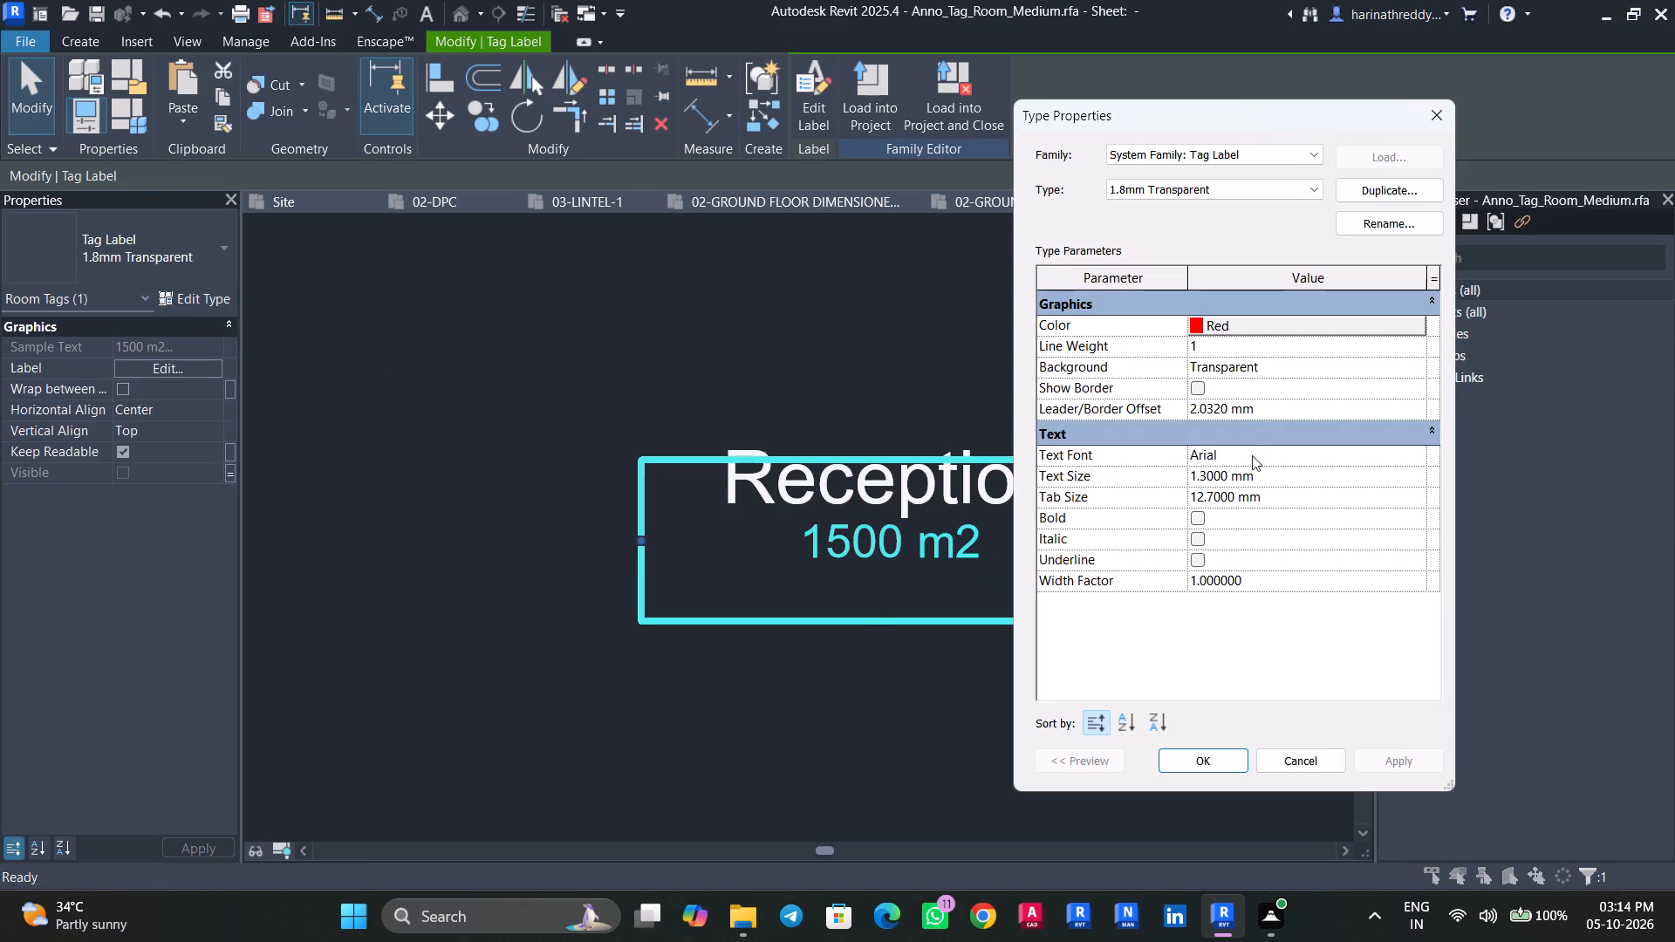
pyautogui.press('Escape')
pyautogui.press('Escape')
pyautogui.click(984, 454)
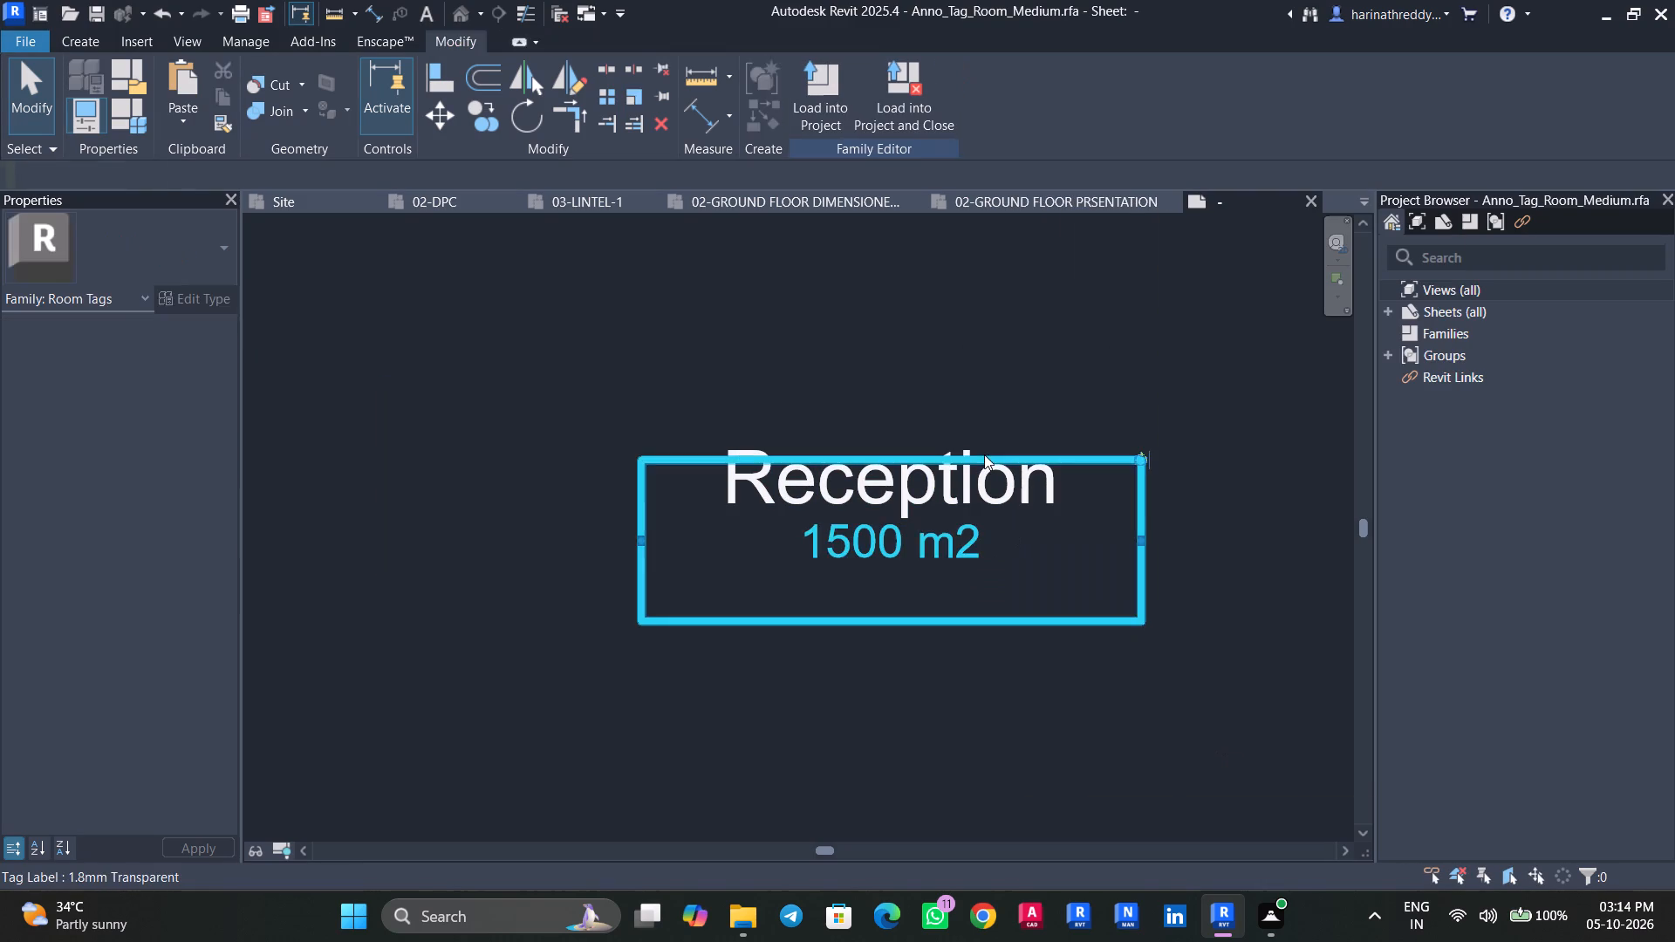
pyautogui.press('Escape')
pyautogui.click(1029, 477)
pyautogui.click(194, 294)
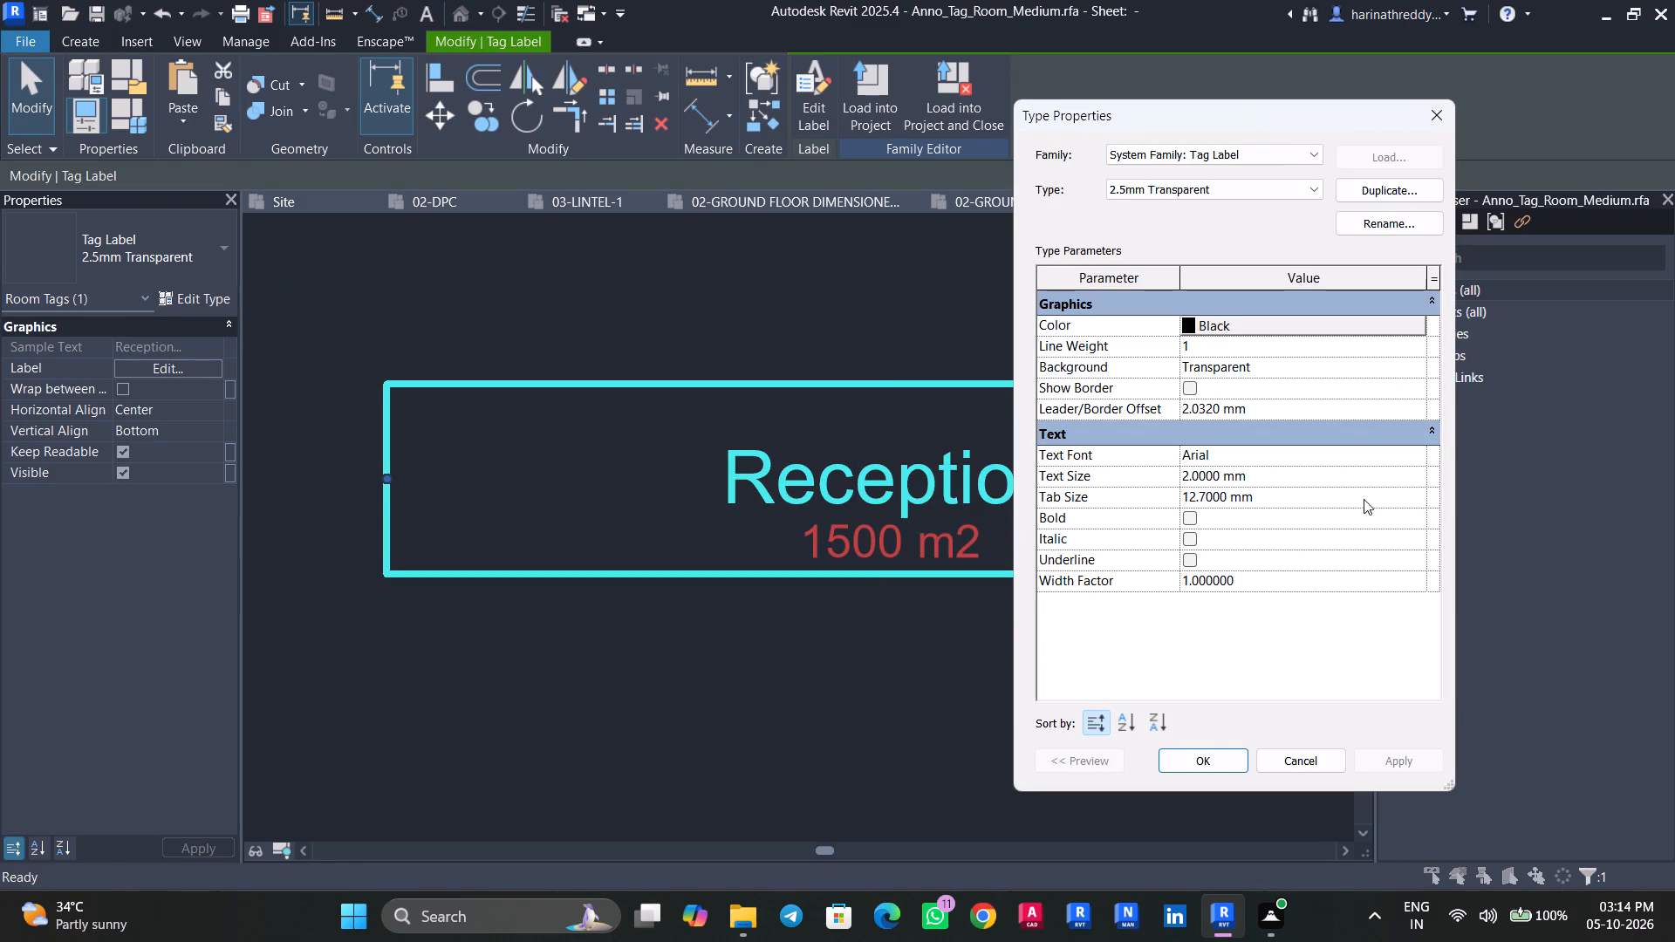
pyautogui.click(1215, 761)
pyautogui.press('Escape')
pyautogui.press('Escape')
pyautogui.press('Escape')
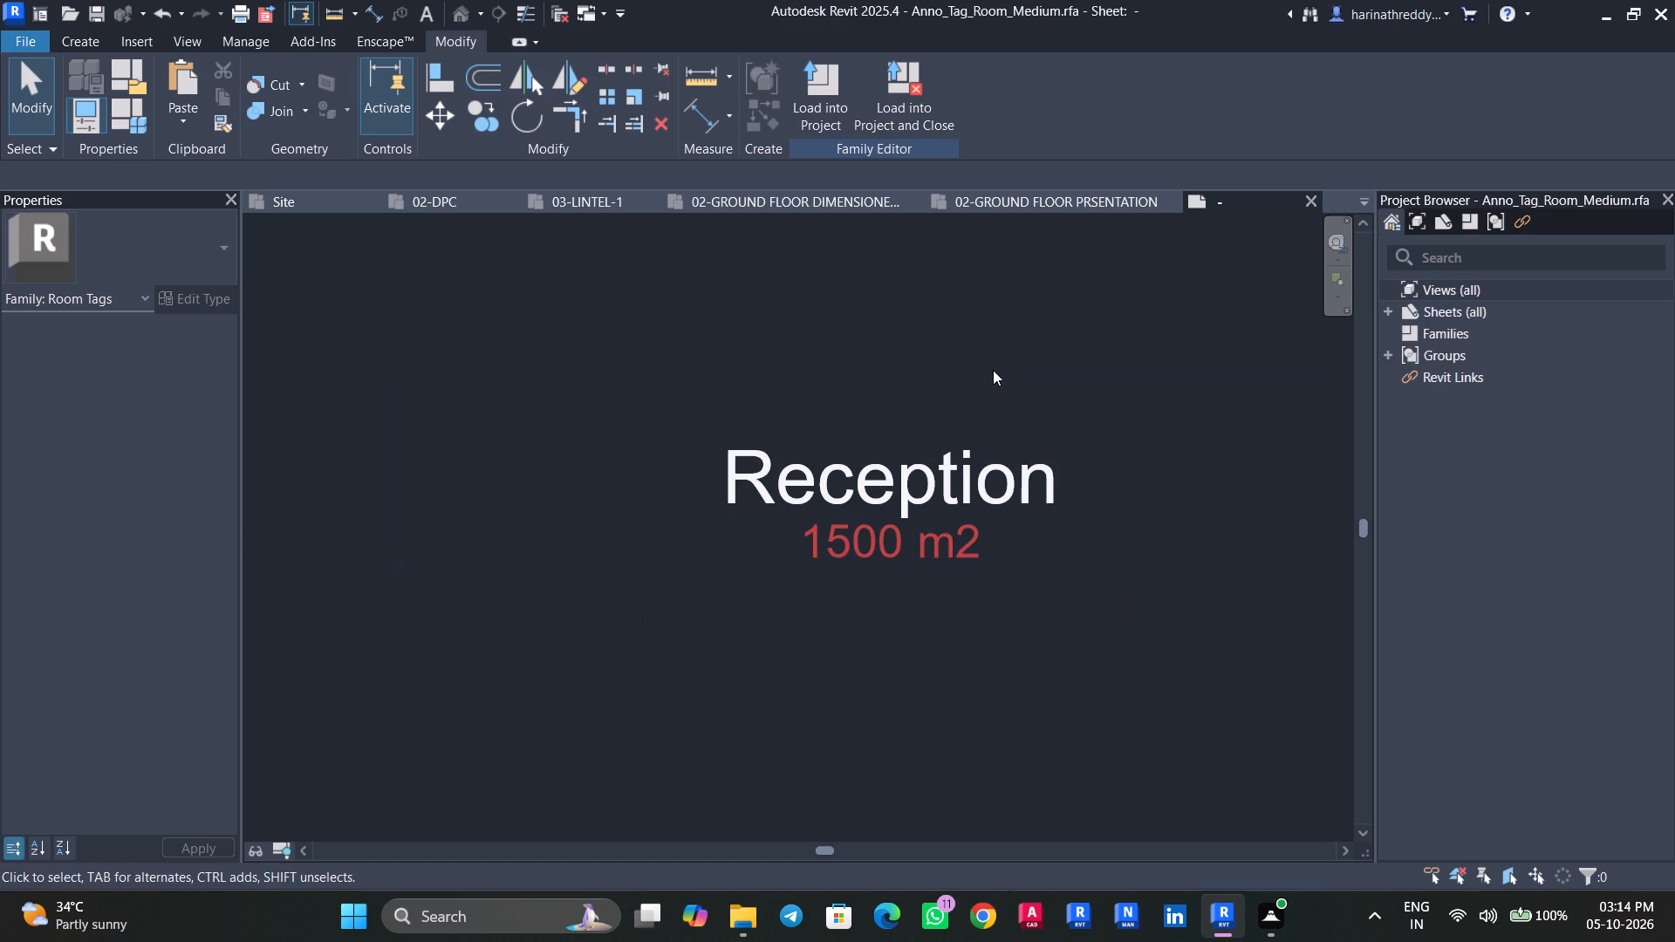
# Load the room tag family into SEMI-DUPLEX HOUSE.rvt and close it unsaved, overwriting the existing version and its parameter values.
pyautogui.click(926, 91)
pyautogui.click(707, 360)
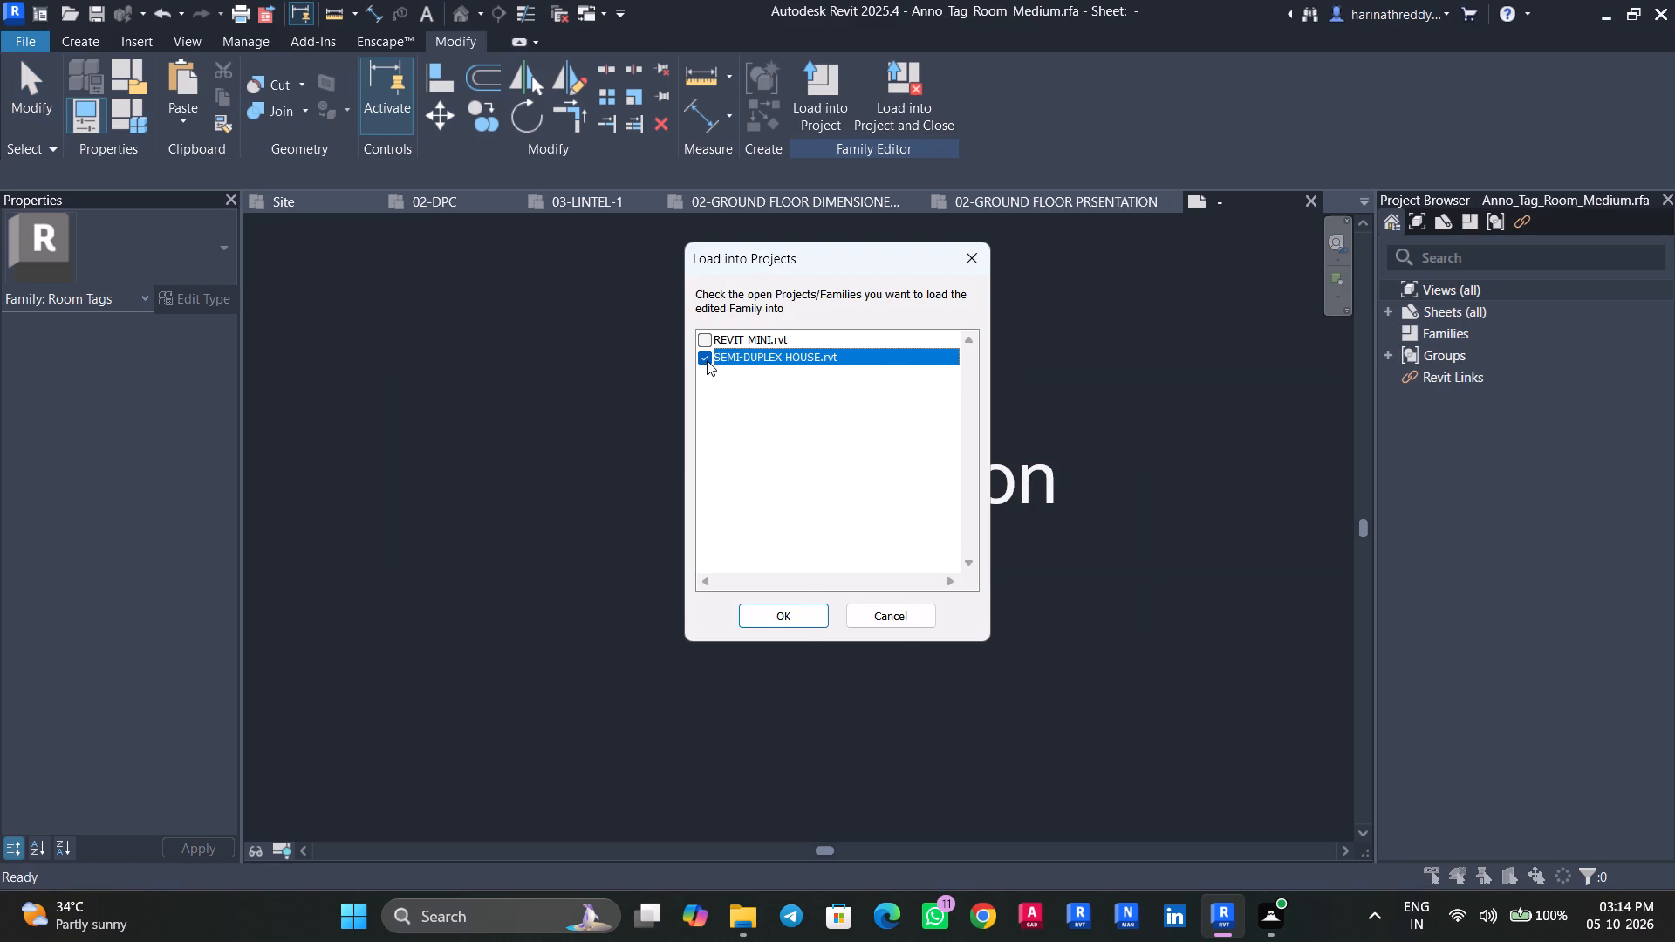
pyautogui.click(798, 618)
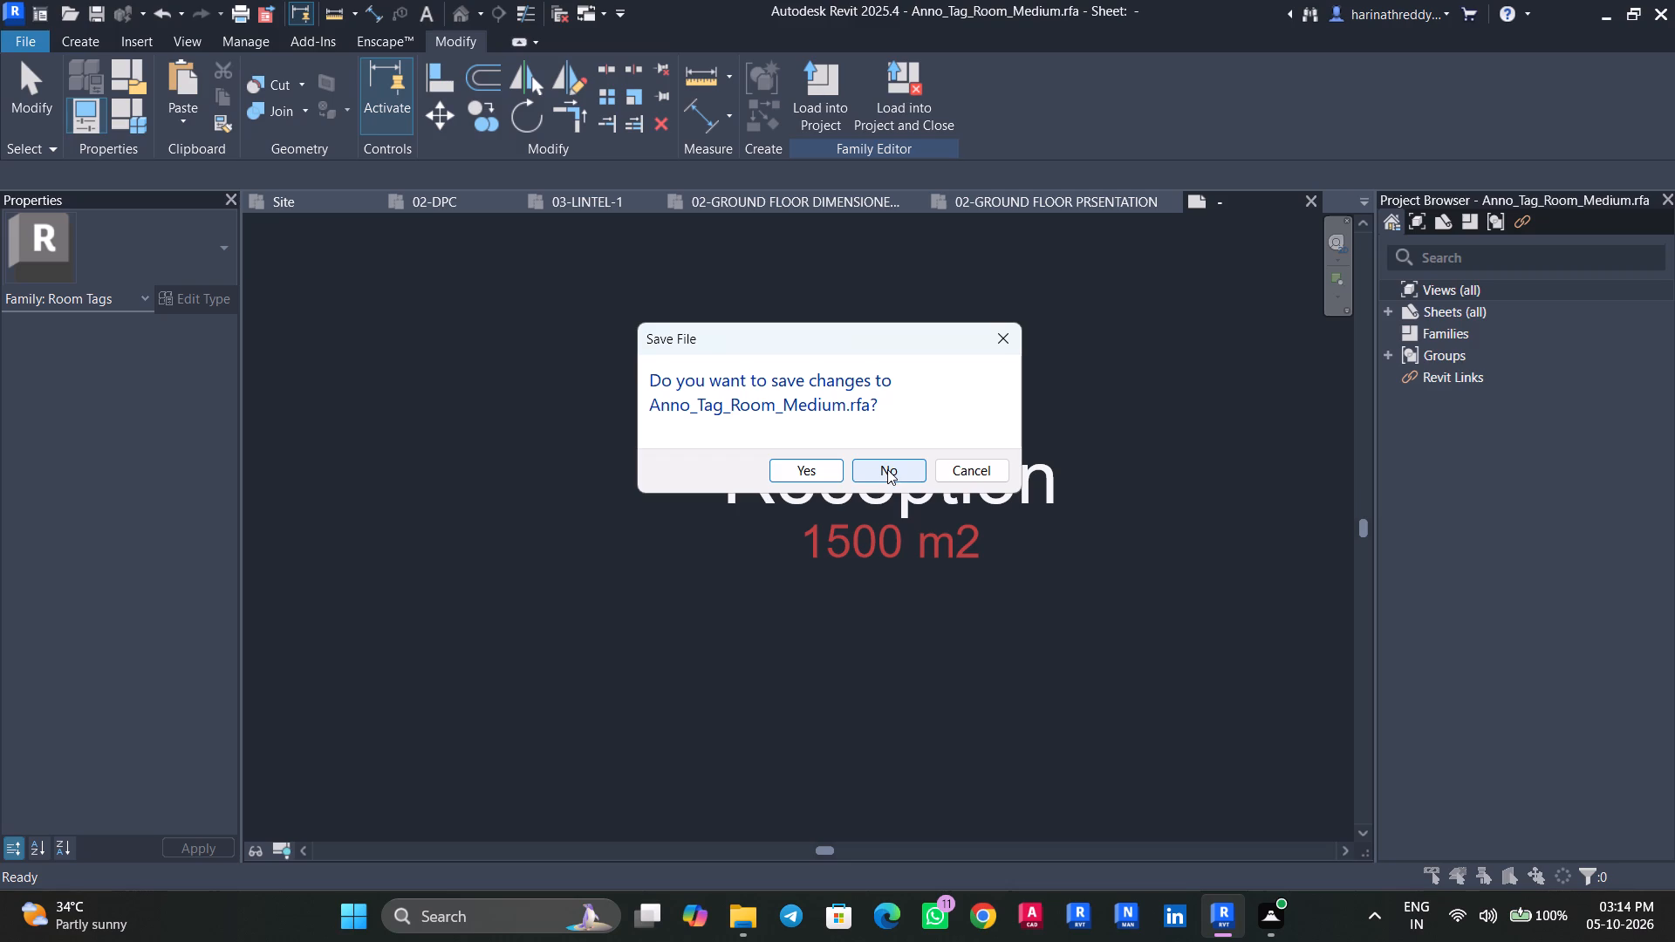
pyautogui.click(887, 469)
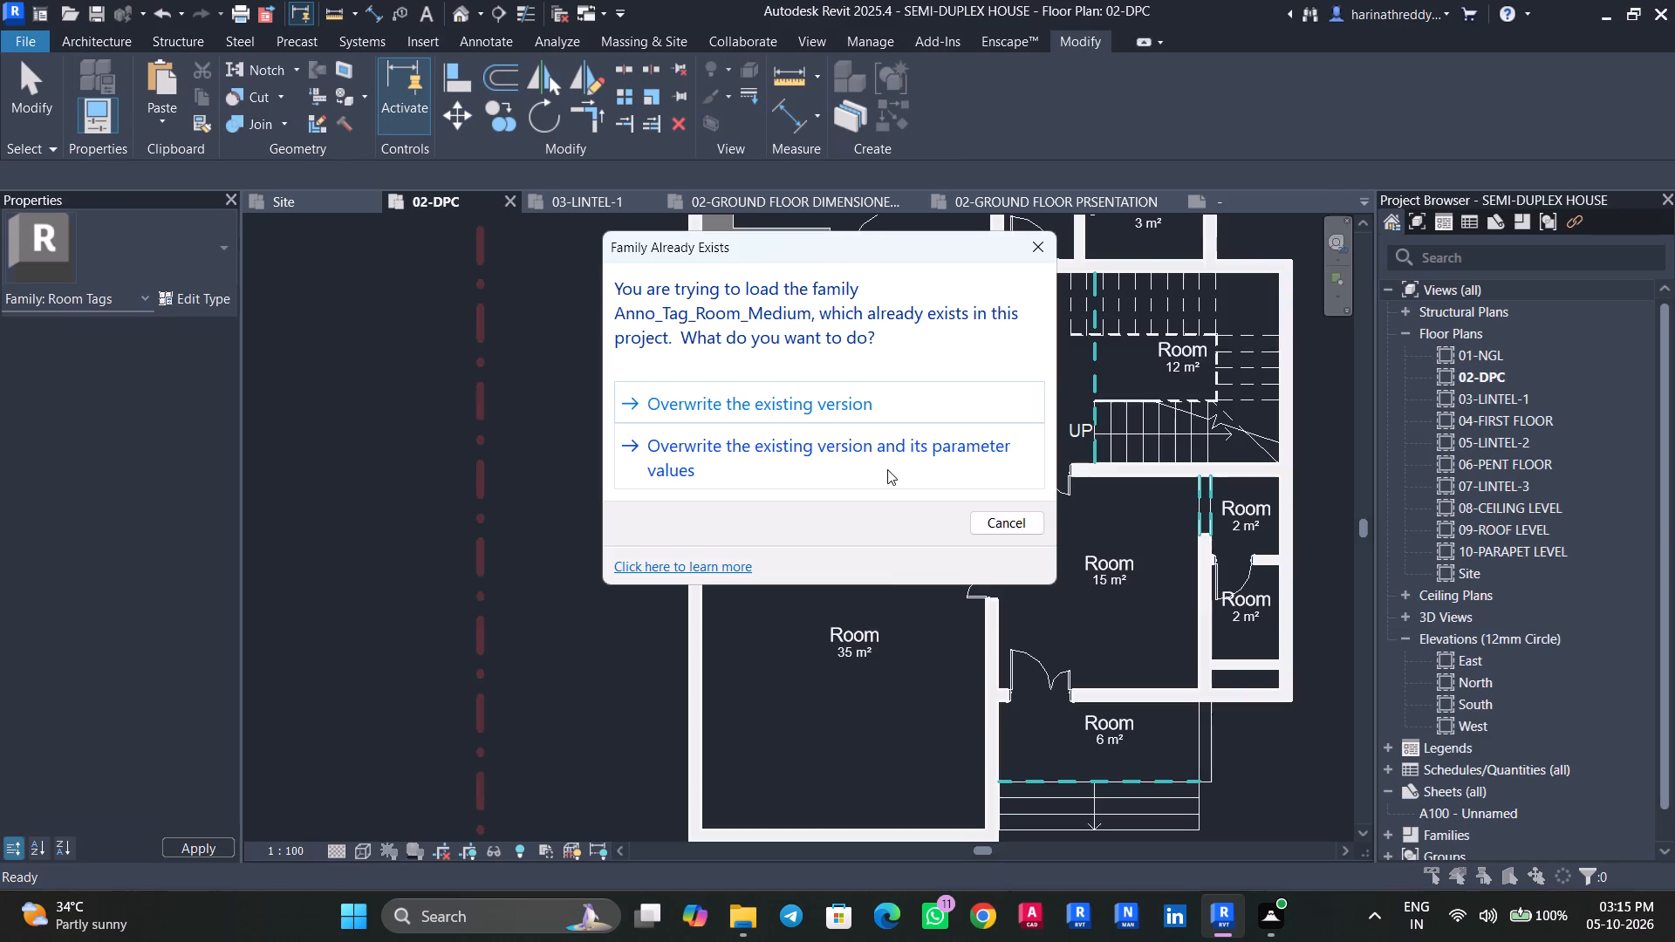
pyautogui.click(836, 448)
pyautogui.press('Escape')
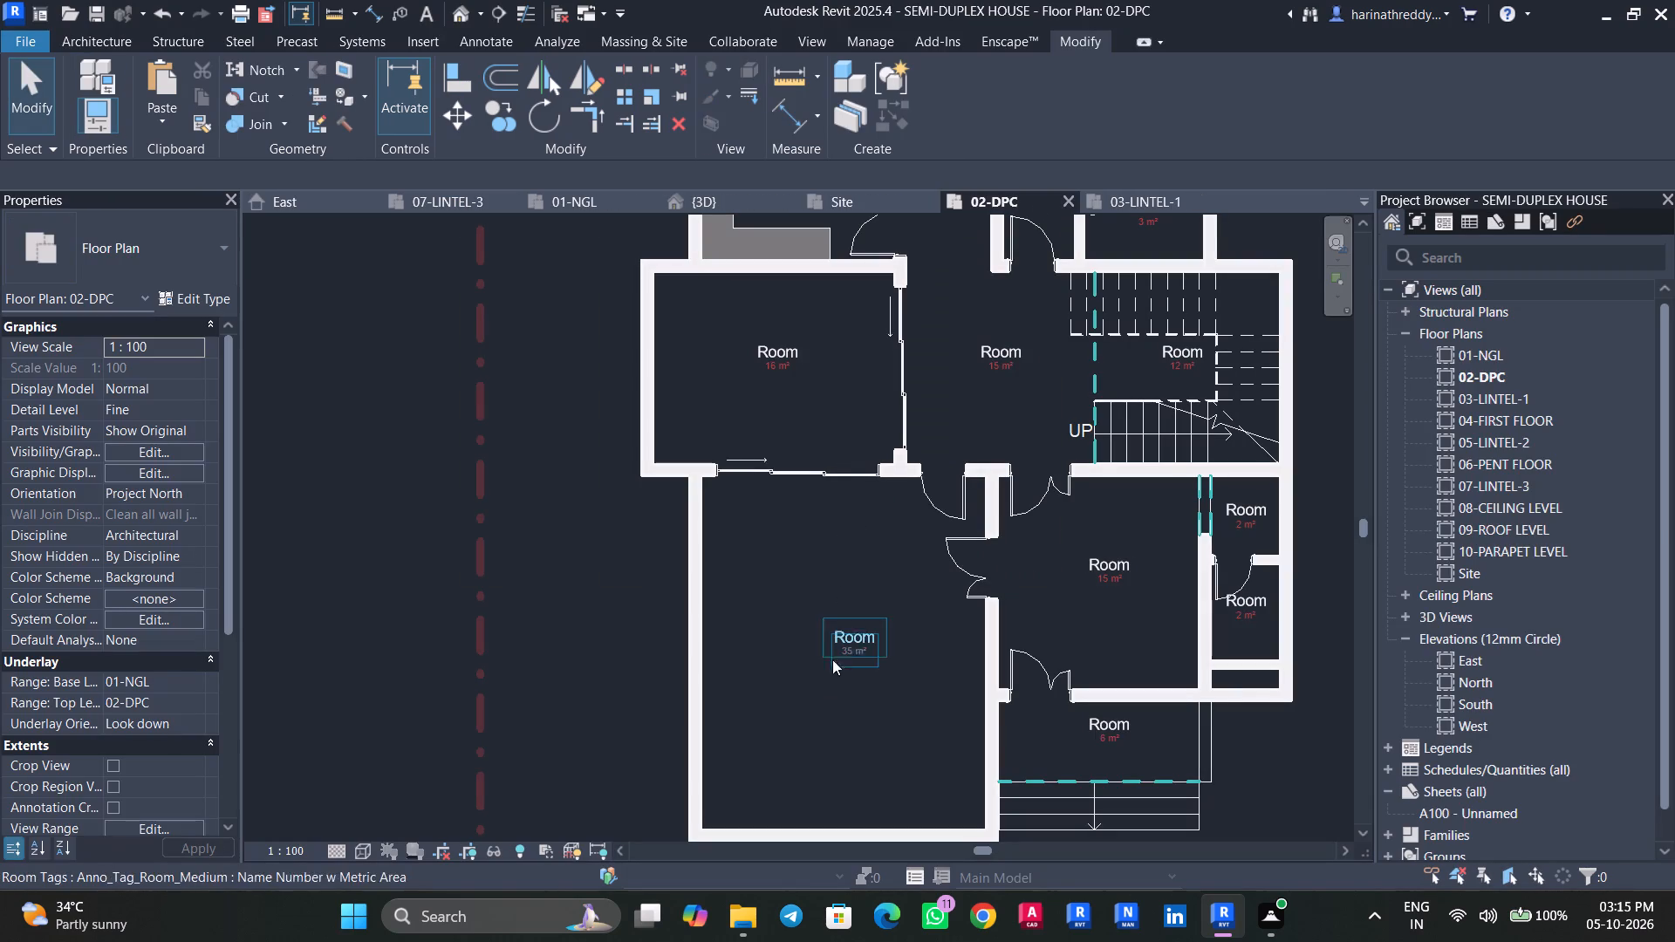
# Examine the text sizes and area colour of the reloaded room tags across the 02-DPC plan.
pyautogui.scroll(1, 836, 667)
pyautogui.scroll(-1, 837, 667)
pyautogui.scroll(2, 837, 666)
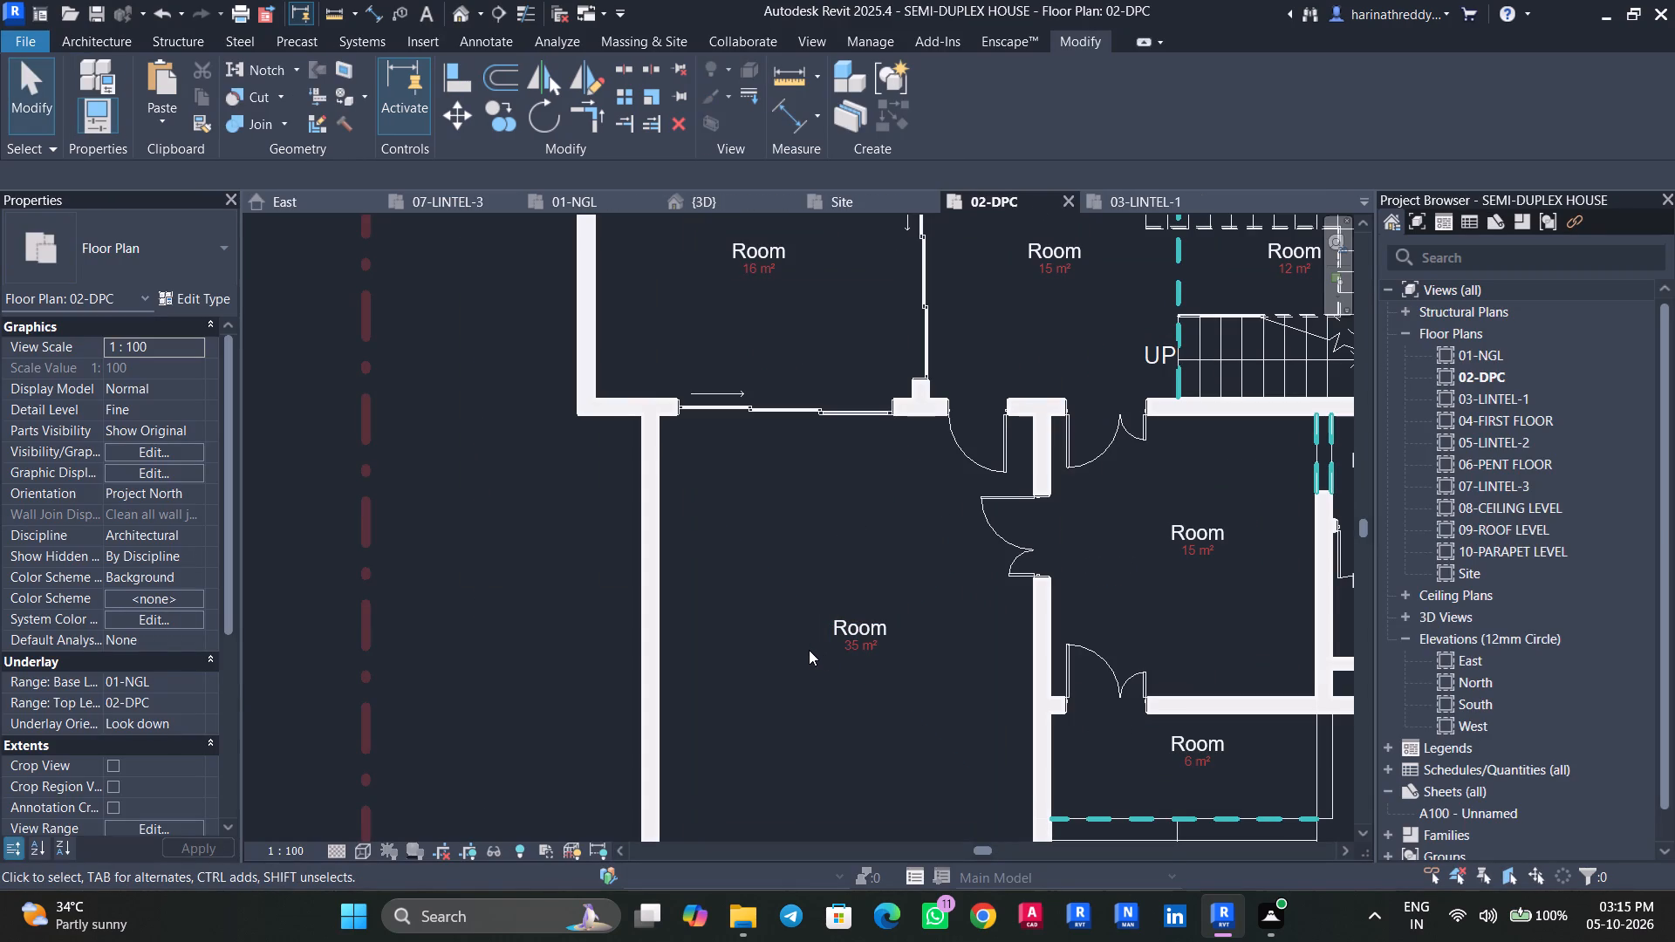
pyautogui.scroll(10, 858, 649)
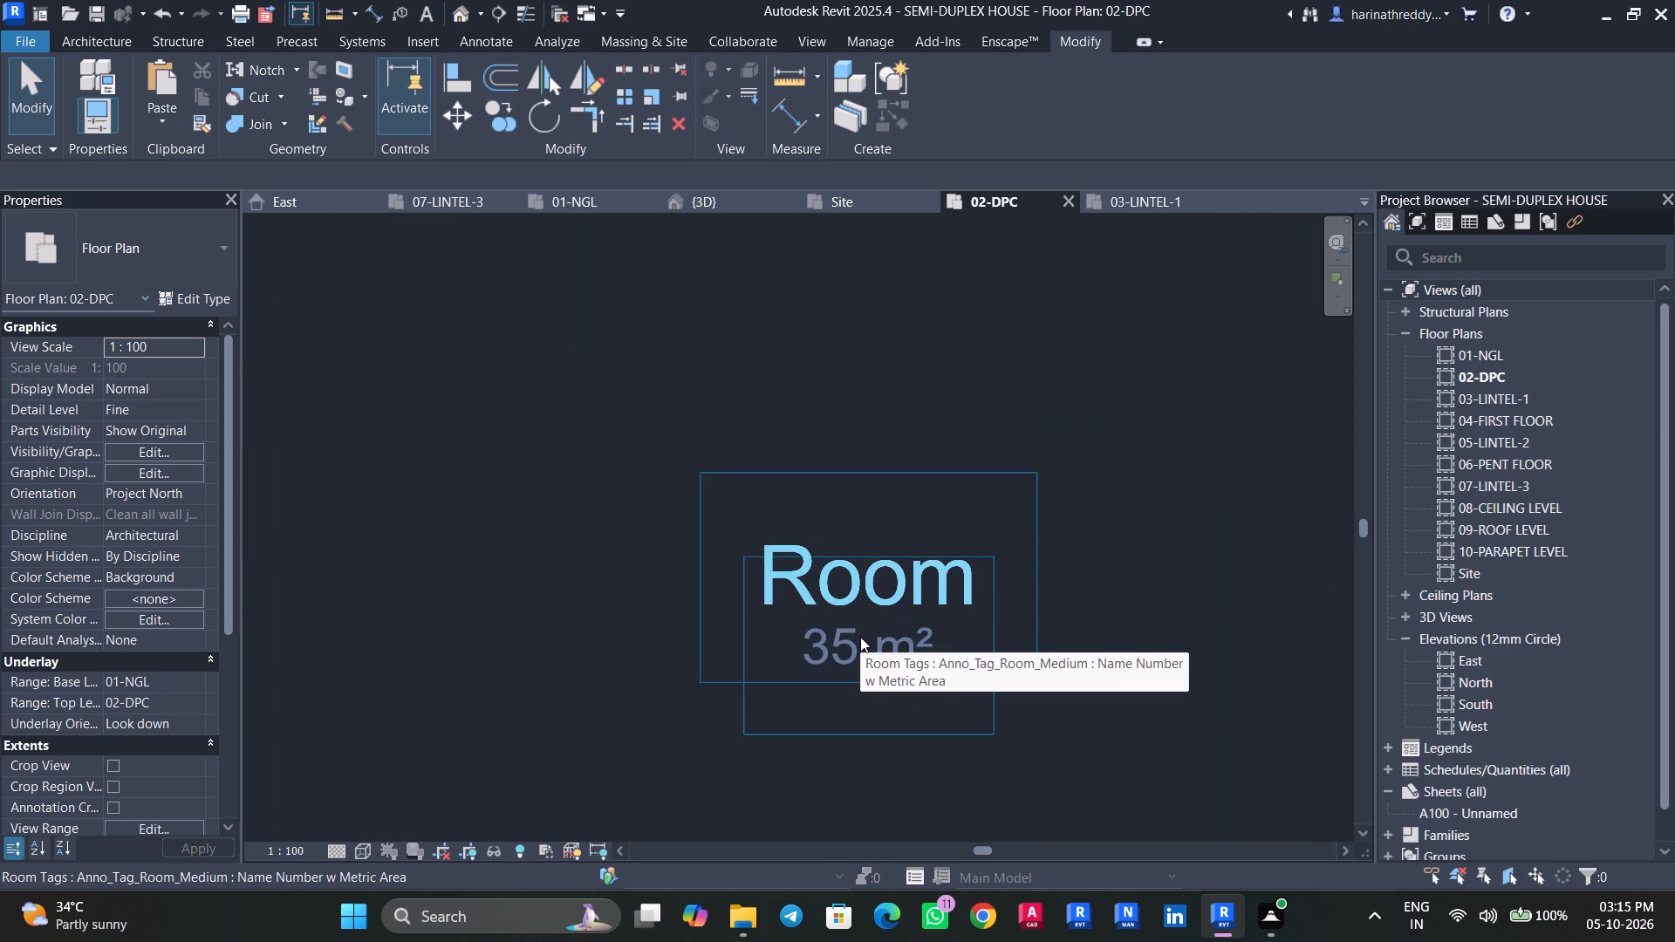
pyautogui.scroll(-6, 860, 637)
pyautogui.click(866, 619)
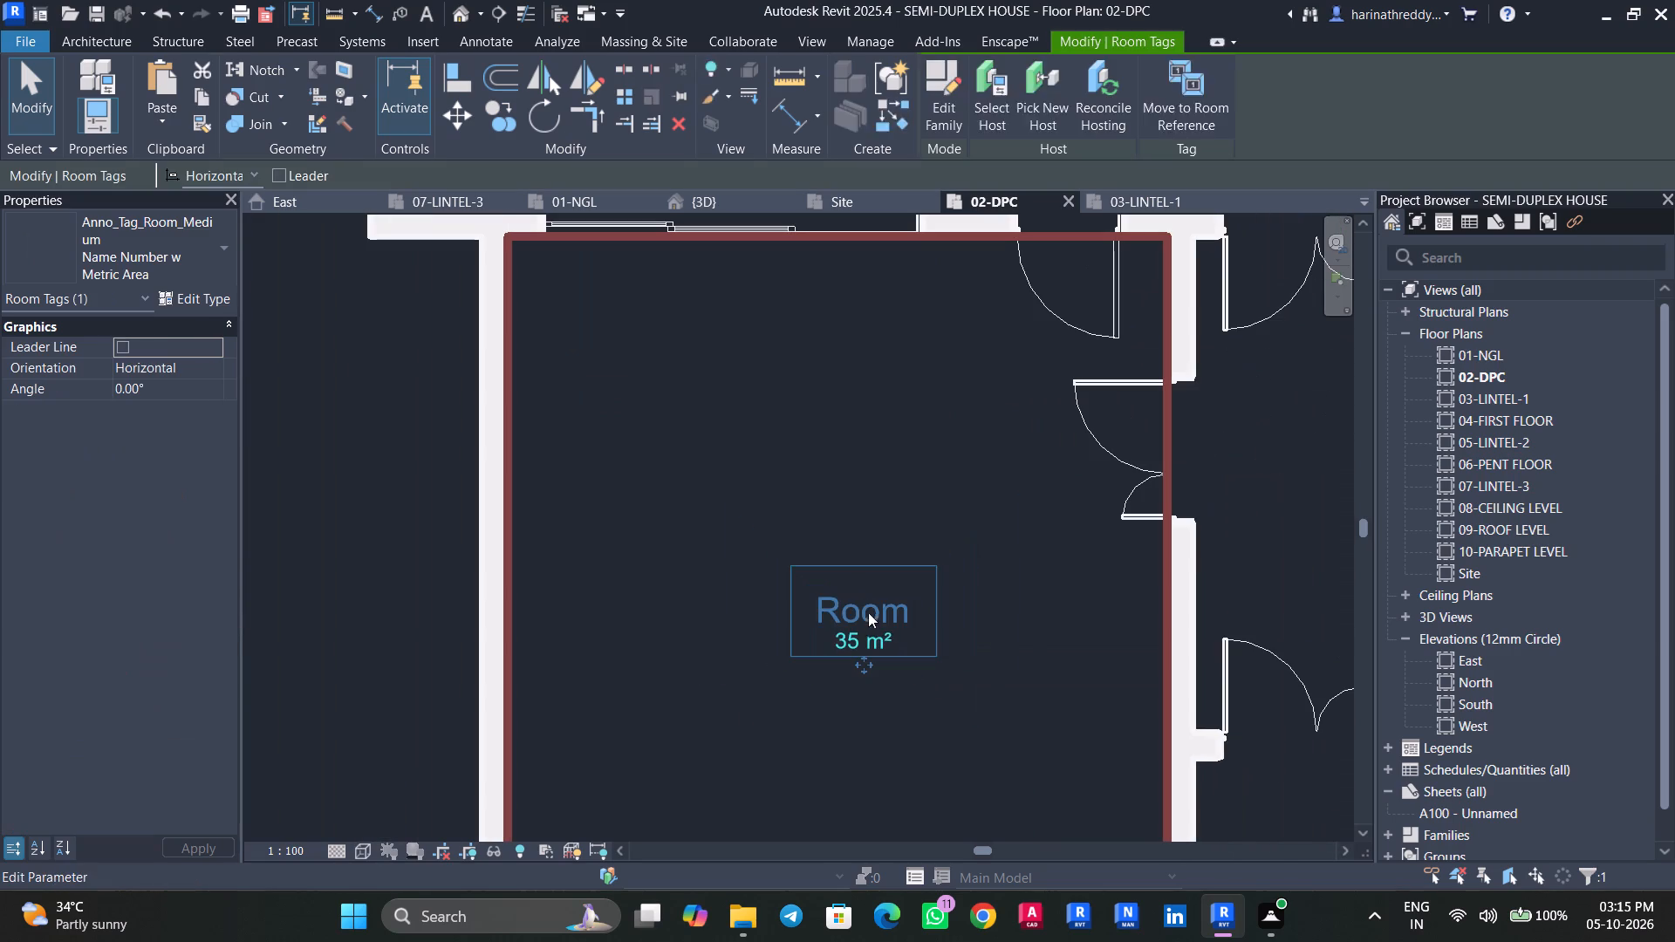
pyautogui.click(868, 610)
pyautogui.press('Escape')
pyautogui.press('Escape')
pyautogui.press('Escape')
pyautogui.scroll(-7, 757, 562)
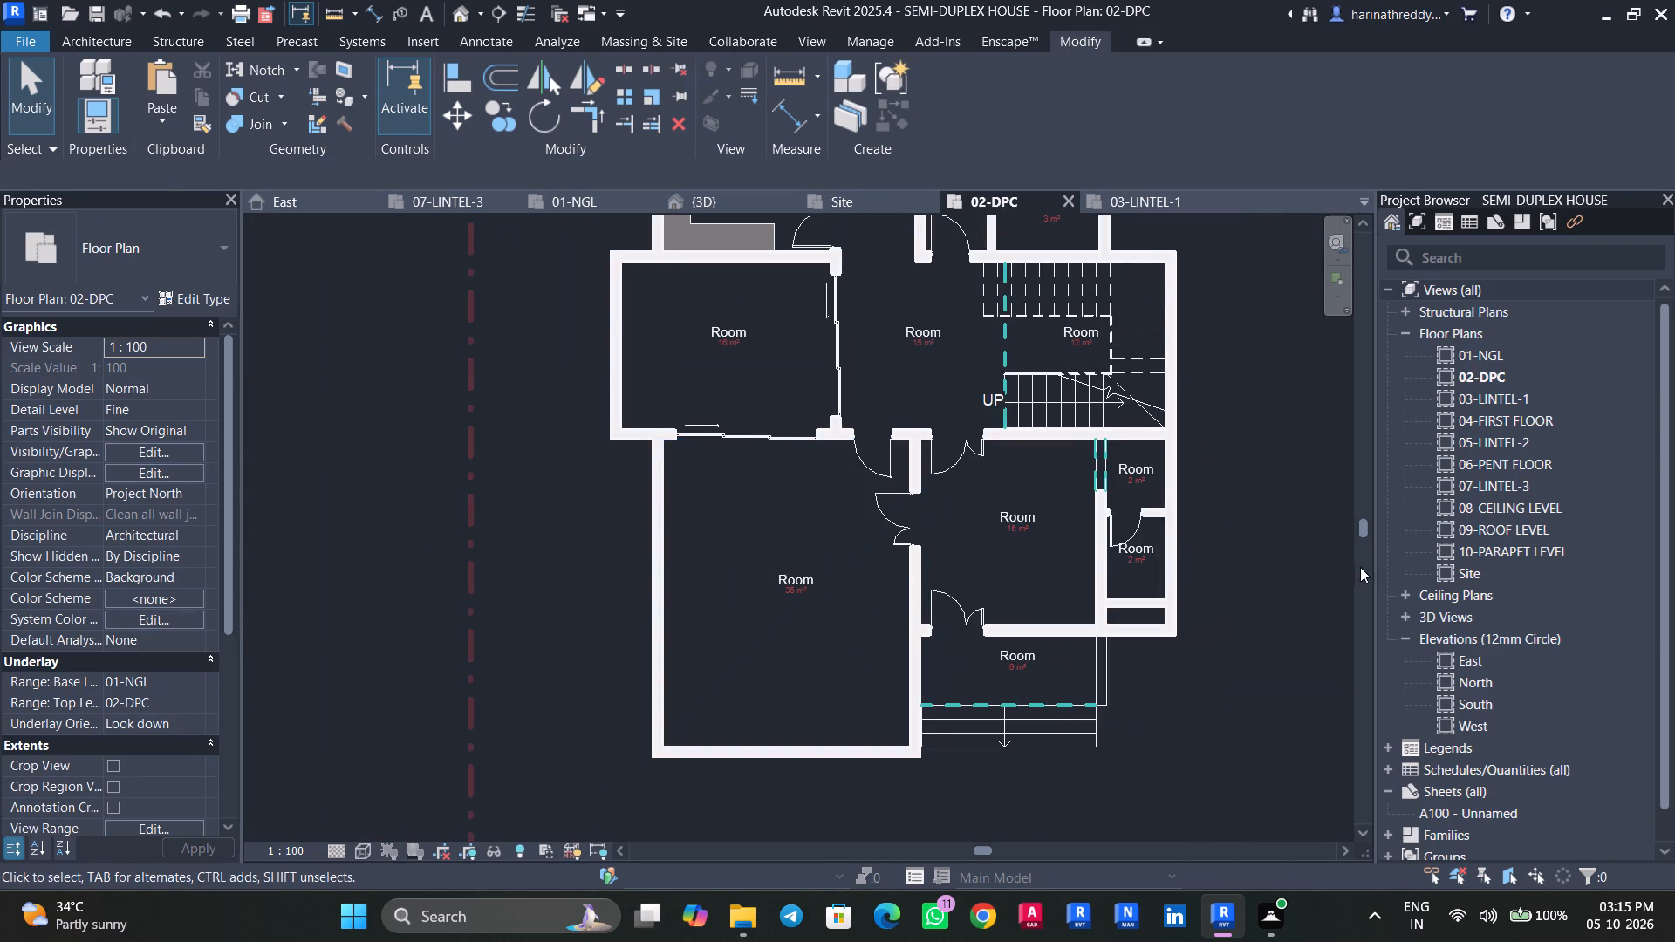
pyautogui.moveTo(1276, 554); pyautogui.dragTo(1251, 663, button='middle')
pyautogui.scroll(-2, 1251, 663)
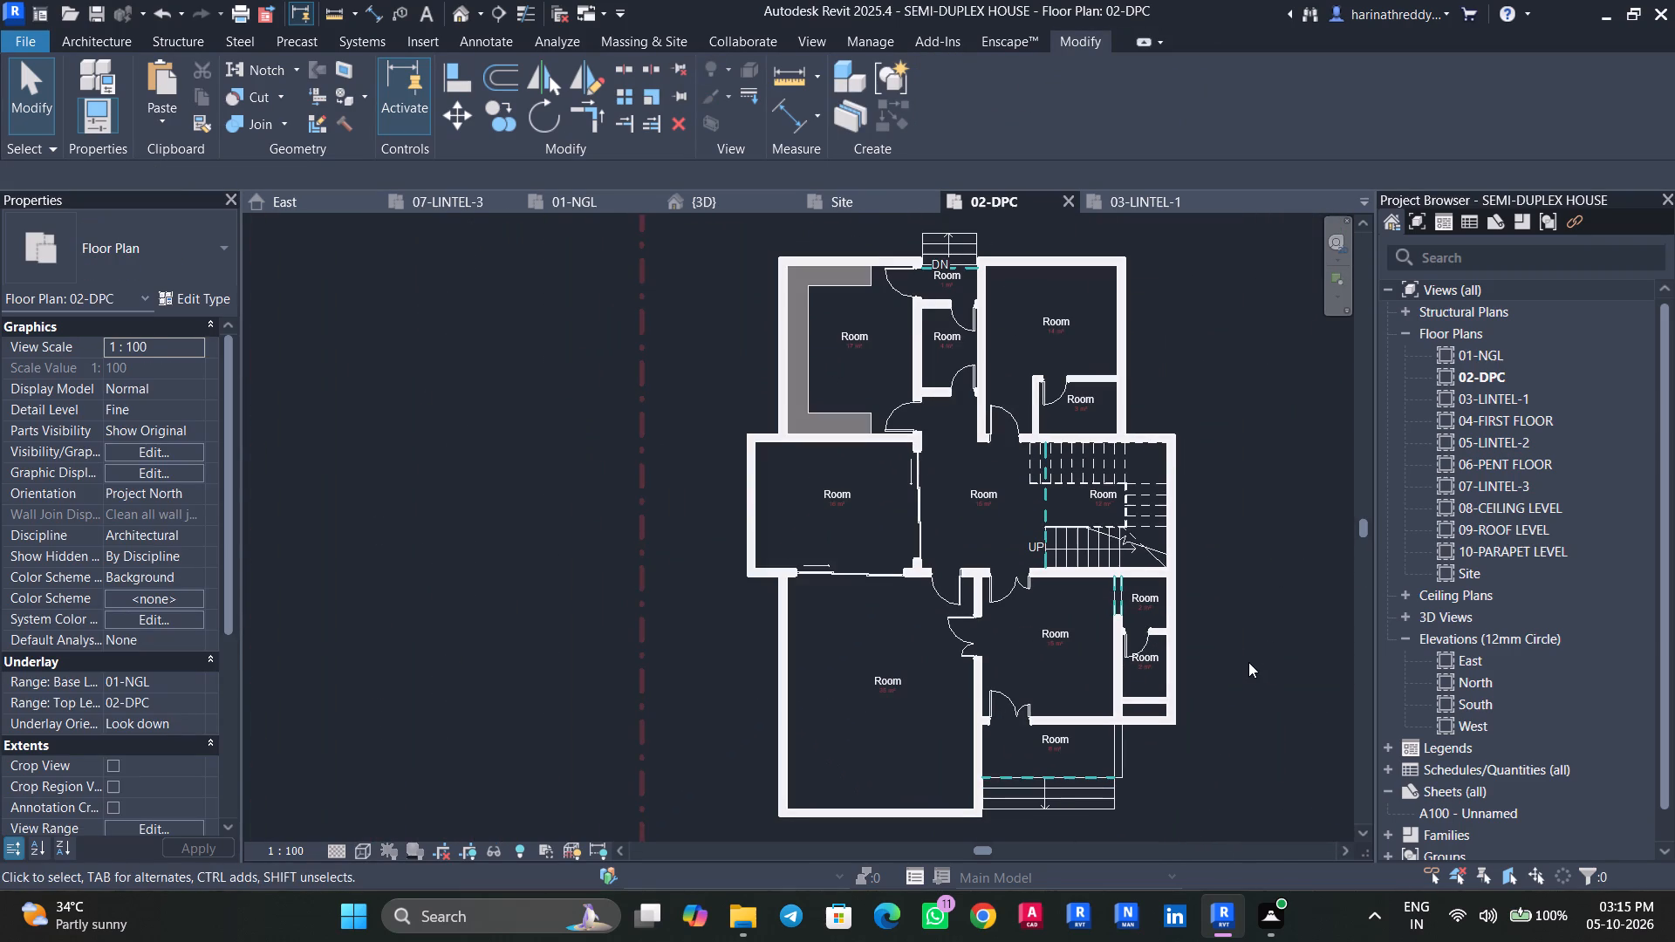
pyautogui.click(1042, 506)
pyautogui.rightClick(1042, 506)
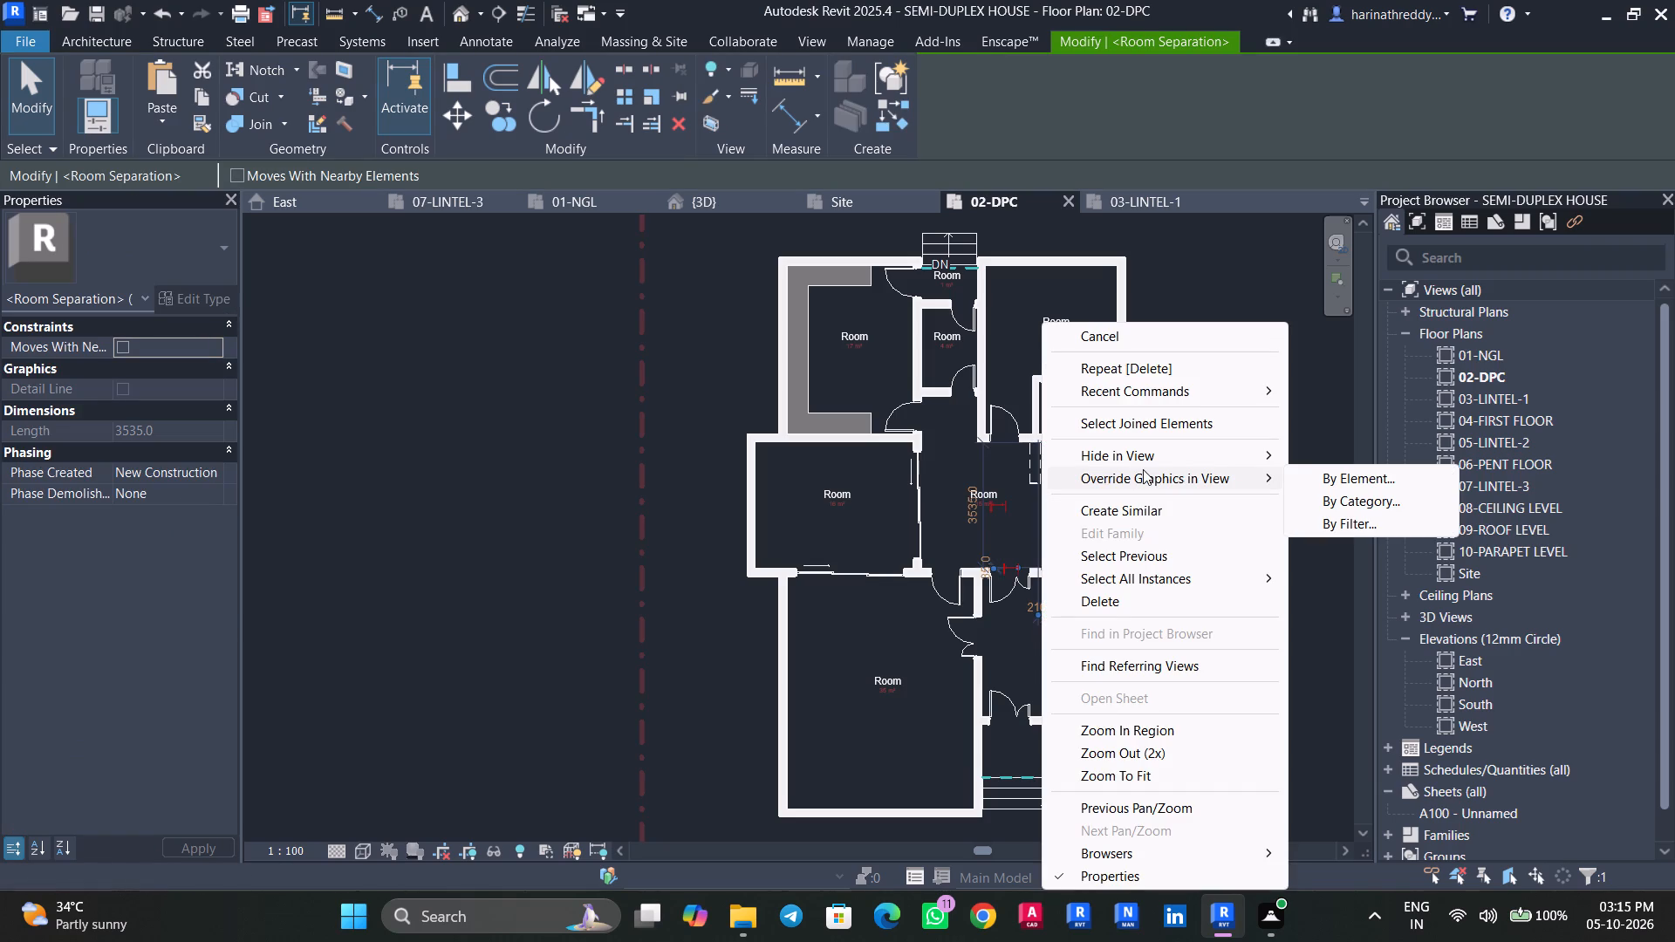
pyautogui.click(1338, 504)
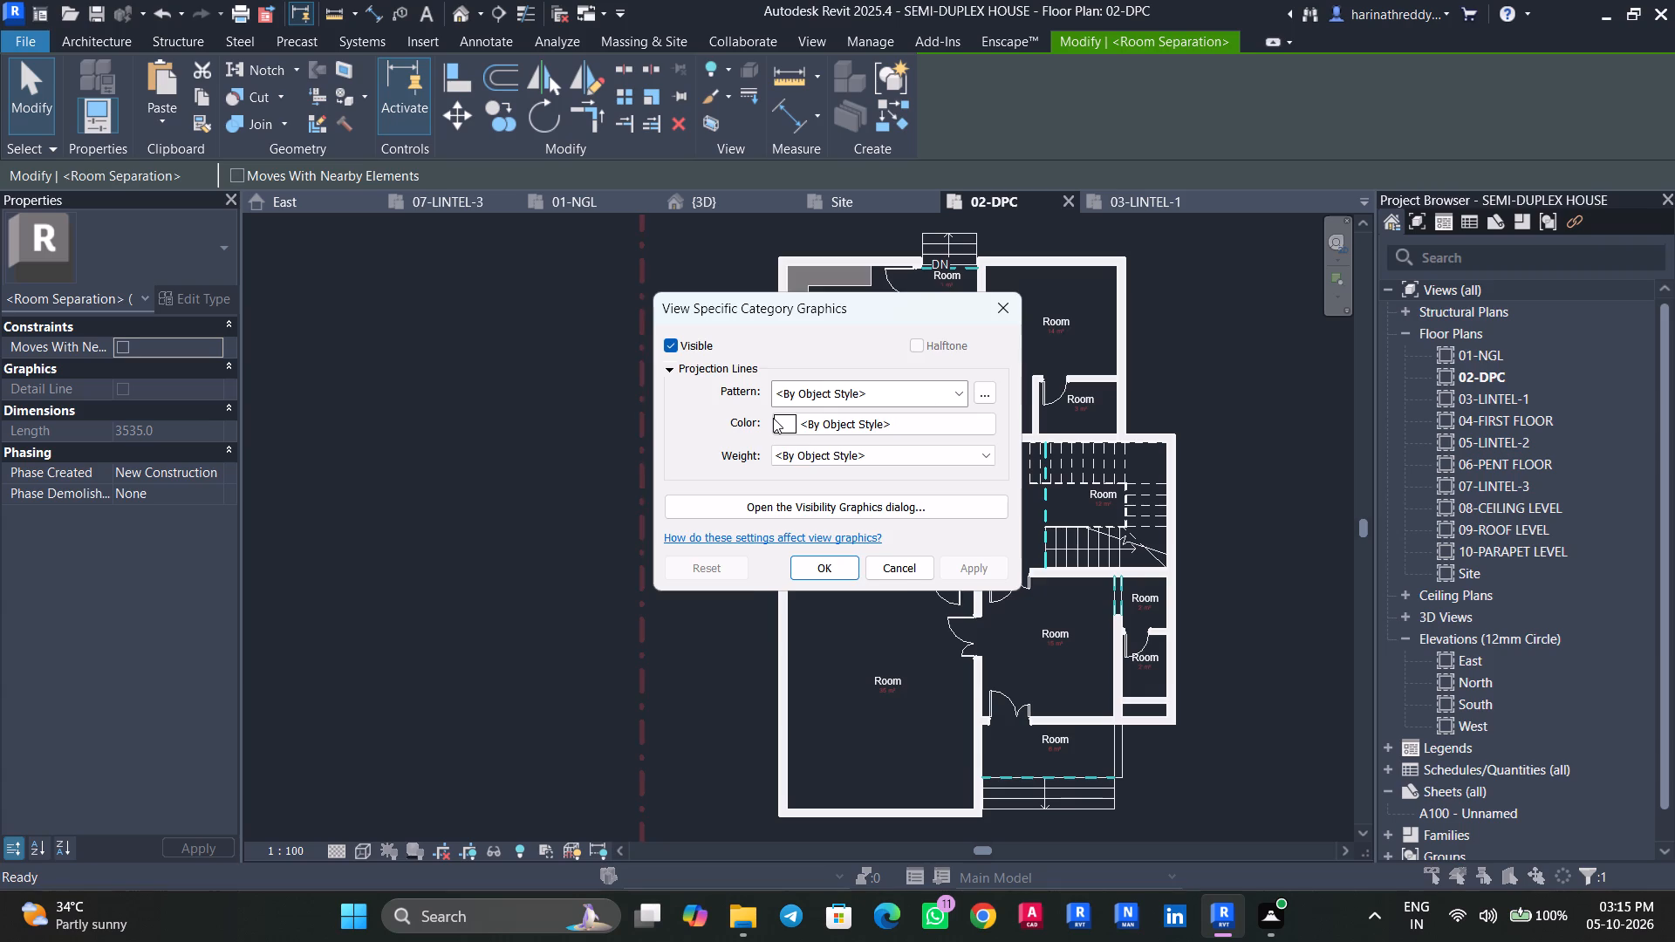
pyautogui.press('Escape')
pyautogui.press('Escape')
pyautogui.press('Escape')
# Hide the room separation line category in the 02-DPC view, starting from the line beside the staircase.
pyautogui.click(1047, 503)
pyautogui.rightClick(1046, 503)
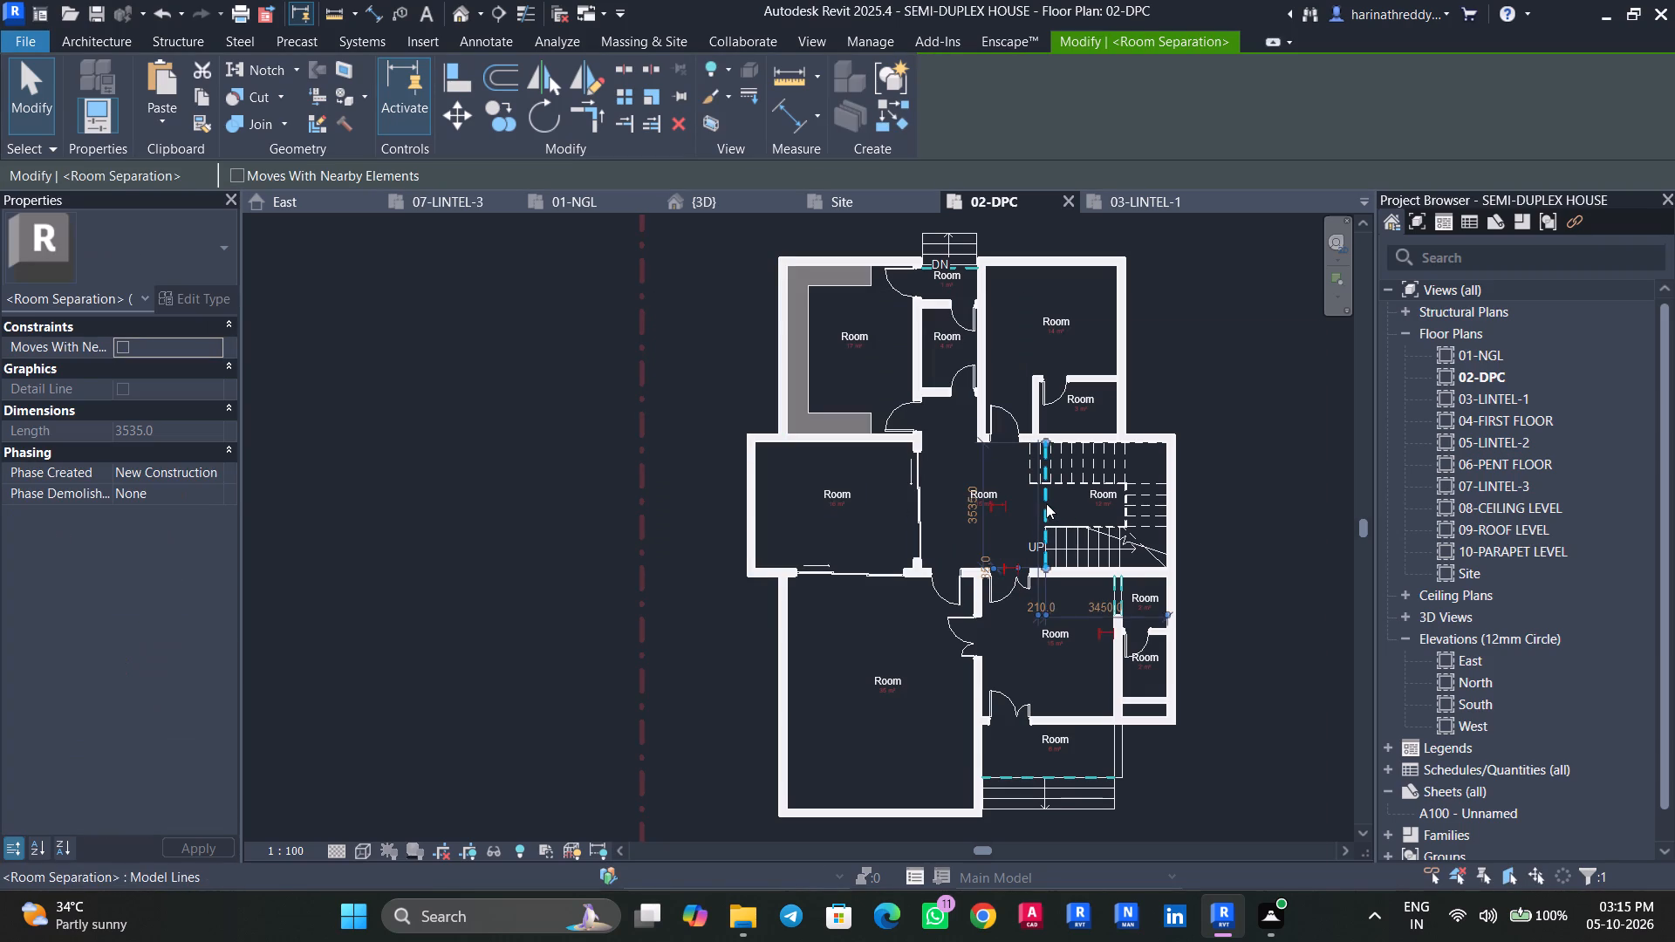
pyautogui.click(1376, 478)
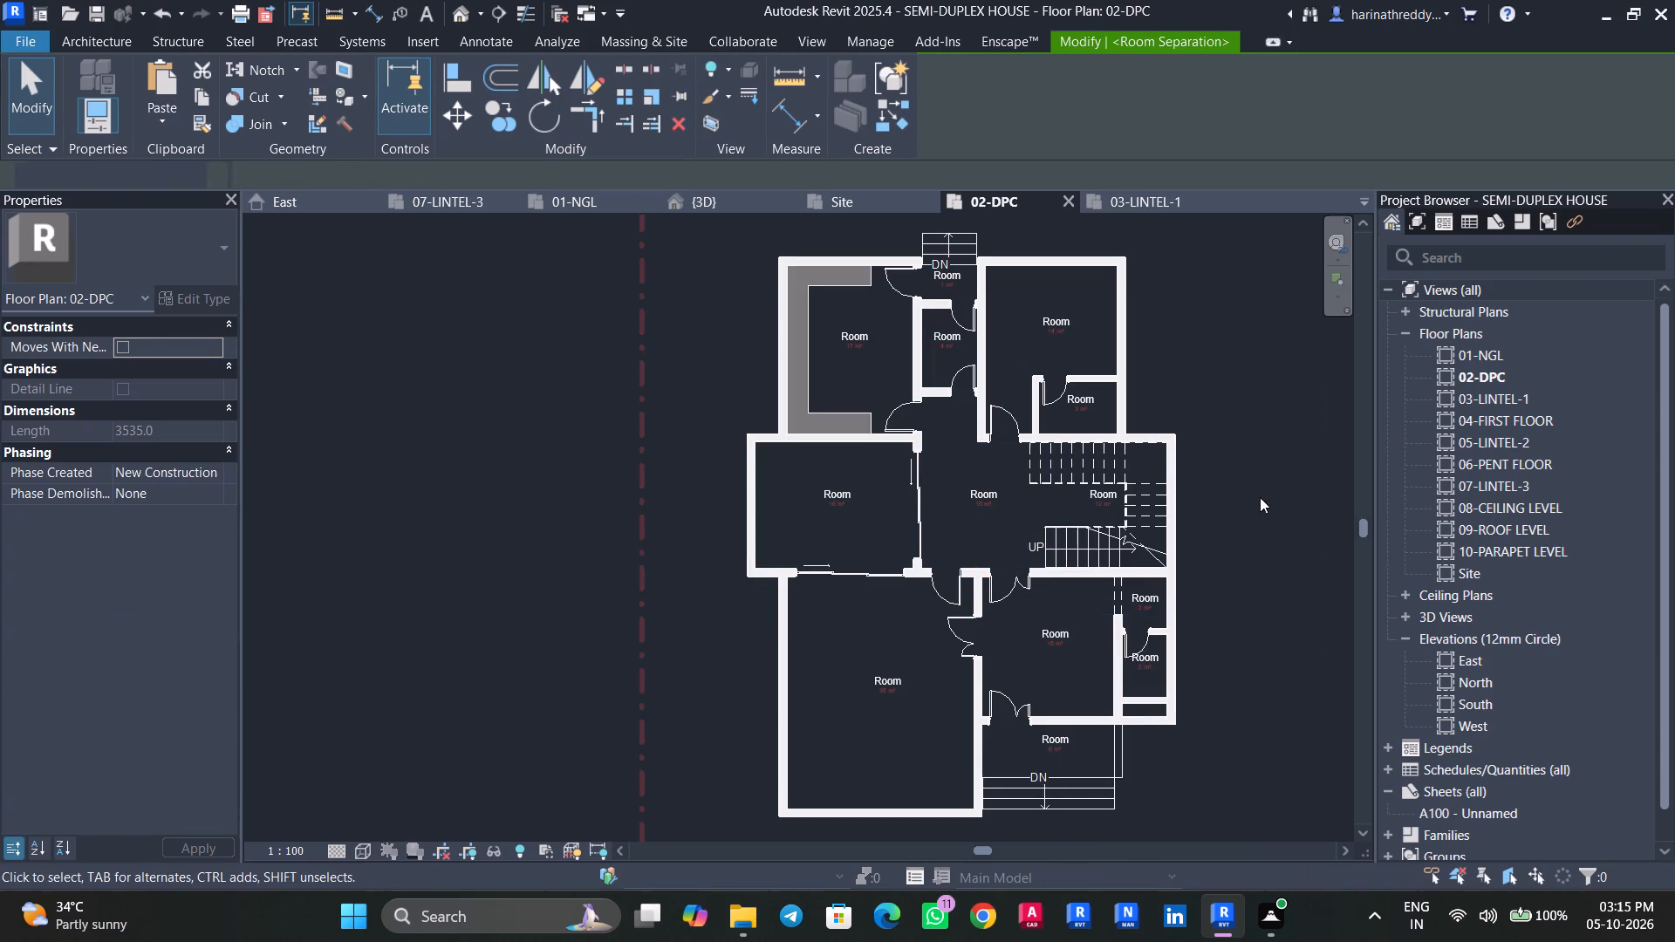
pyautogui.press('Escape')
pyautogui.press('Escape')
# Move the room tag of the 6 m² room at the front steps to about the middle of that room.
pyautogui.scroll(5, 1039, 673)
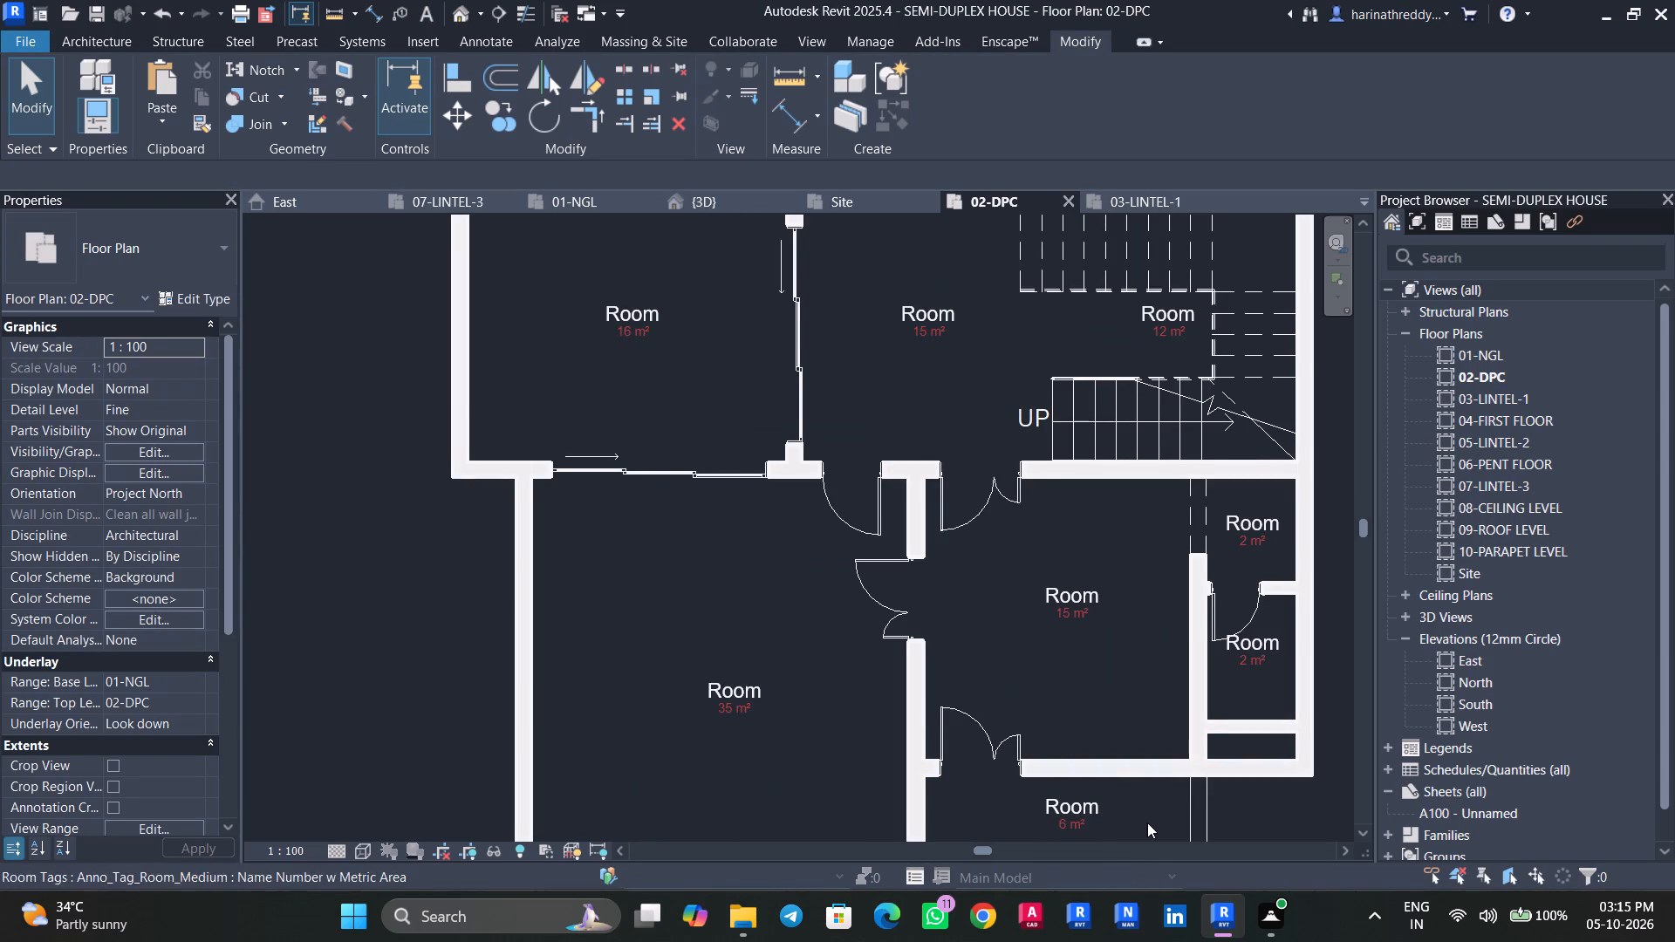
pyautogui.moveTo(1146, 820); pyautogui.dragTo(1111, 727, button='middle')
pyautogui.click(1029, 727)
pyautogui.scroll(6, 1032, 732)
pyautogui.moveTo(1037, 759); pyautogui.dragTo(1015, 778)
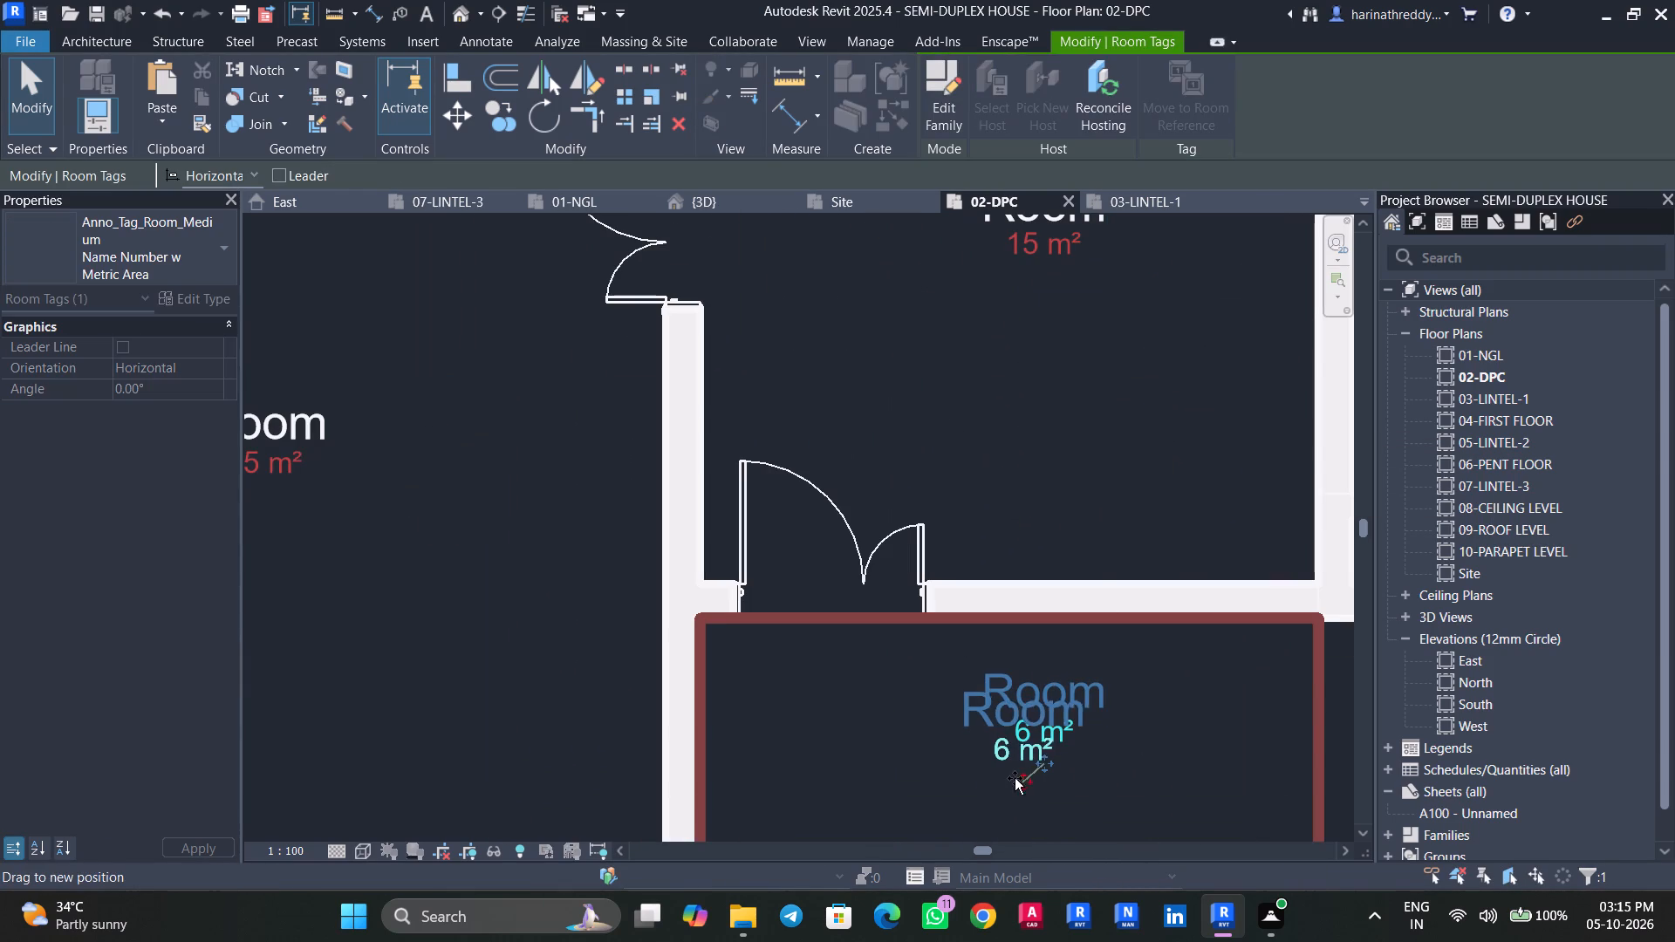
pyautogui.moveTo(1015, 778); pyautogui.dragTo(1005, 794)
pyautogui.press('Escape')
pyautogui.press('Escape')
pyautogui.click(1014, 746)
pyautogui.scroll(-5, 1059, 733)
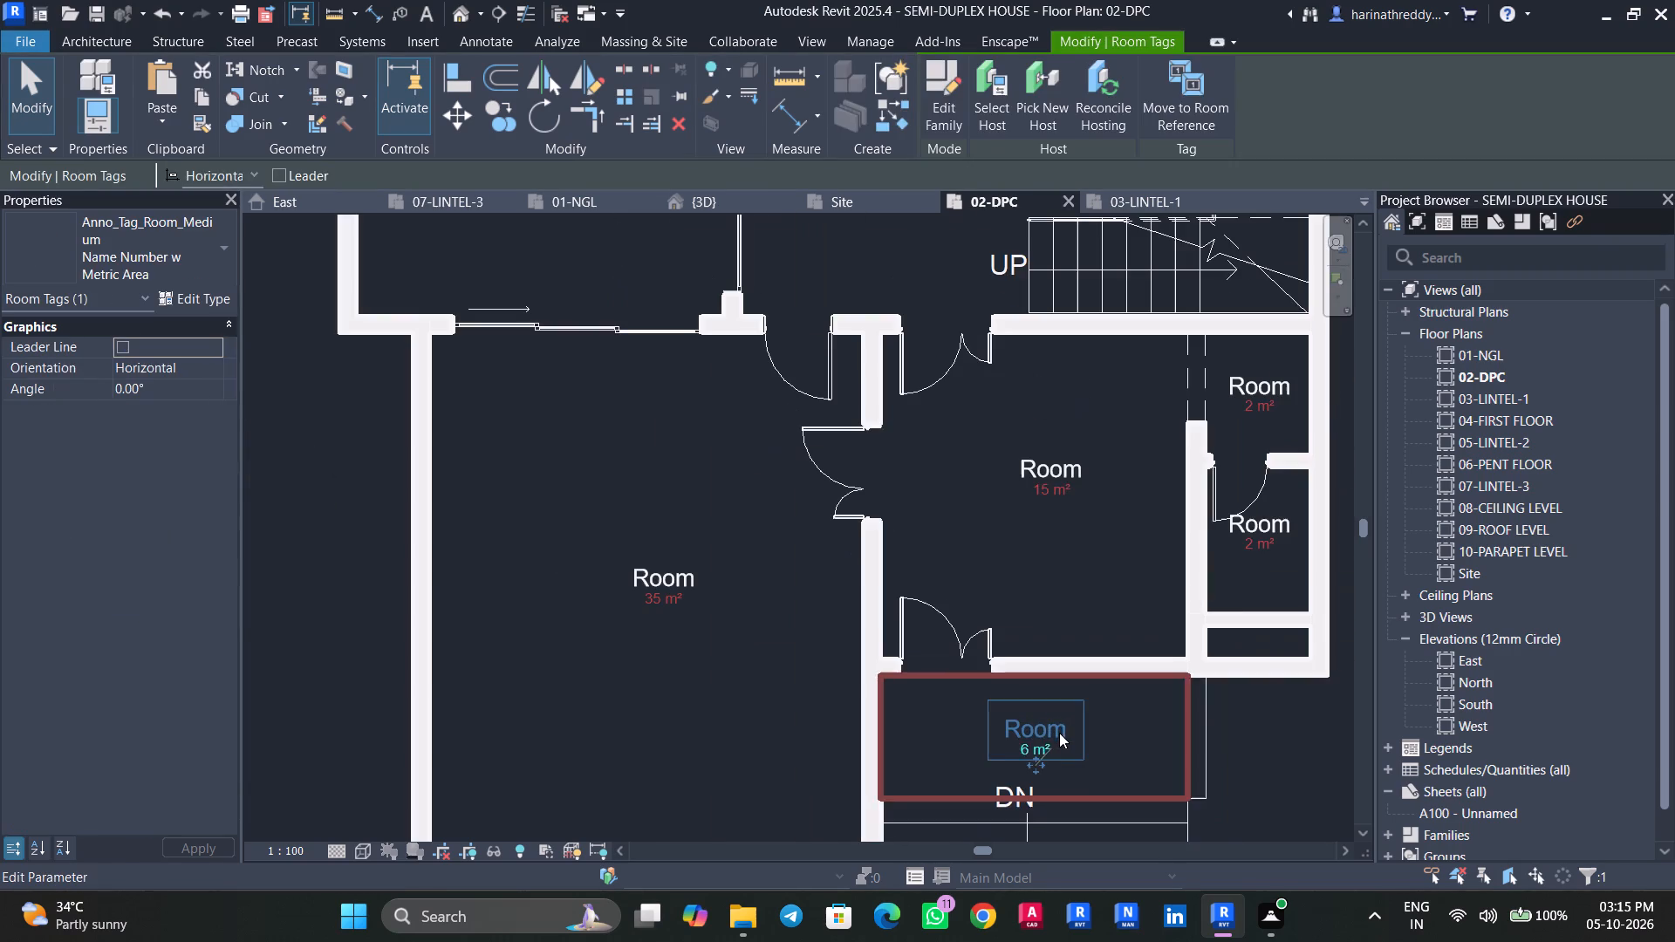
# Toggle the thin lines display repeatedly on the 02-DPC plan to compare line weights, leaving thin lines switched on.
pyautogui.press('Escape')
pyautogui.press('Escape')
pyautogui.scroll(-3, 1320, 728)
pyautogui.scroll(1, 1320, 728)
pyautogui.moveTo(1320, 728); pyautogui.dragTo(1186, 772, button='middle')
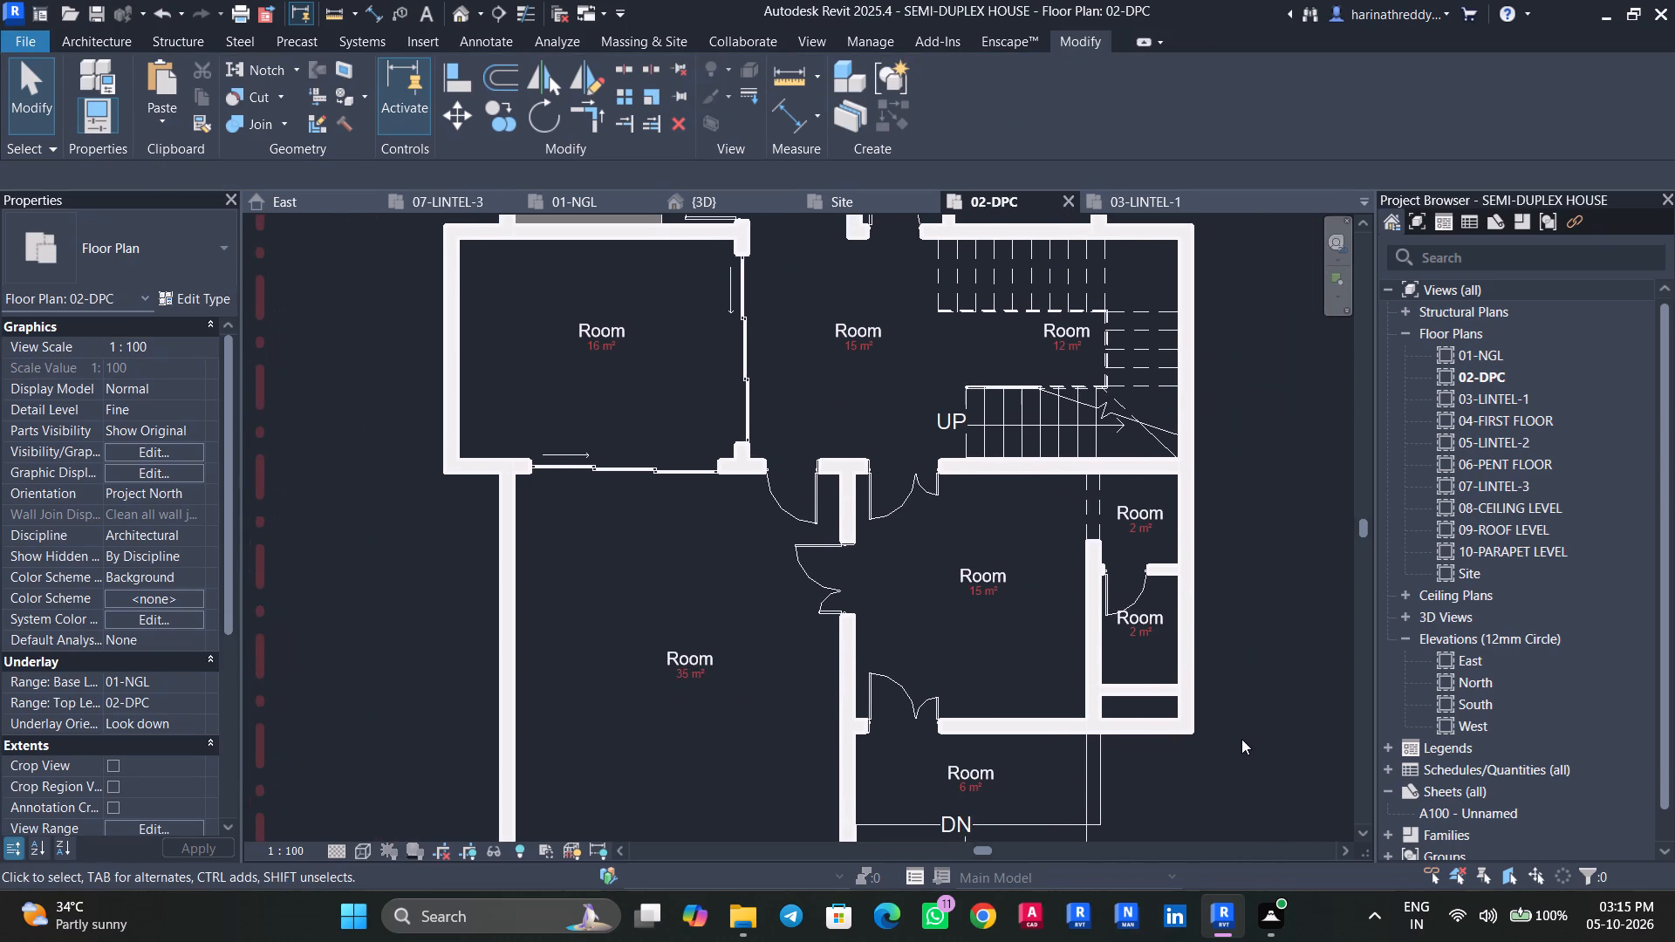
pyautogui.write('tltltl')
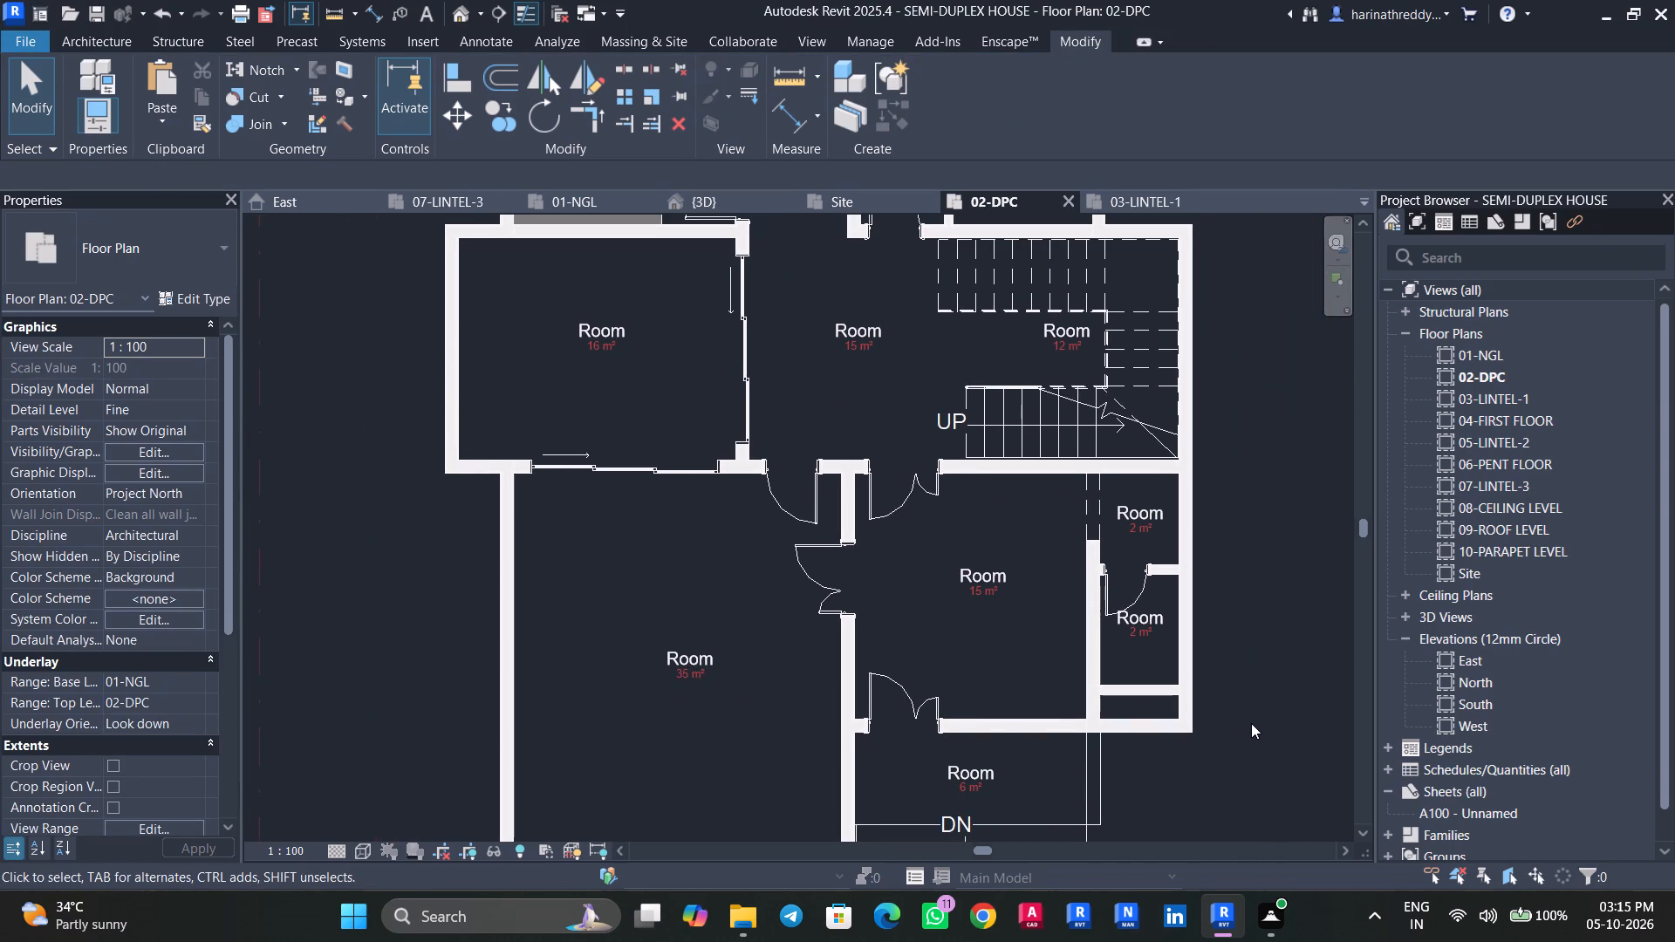
pyautogui.scroll(8, 824, 634)
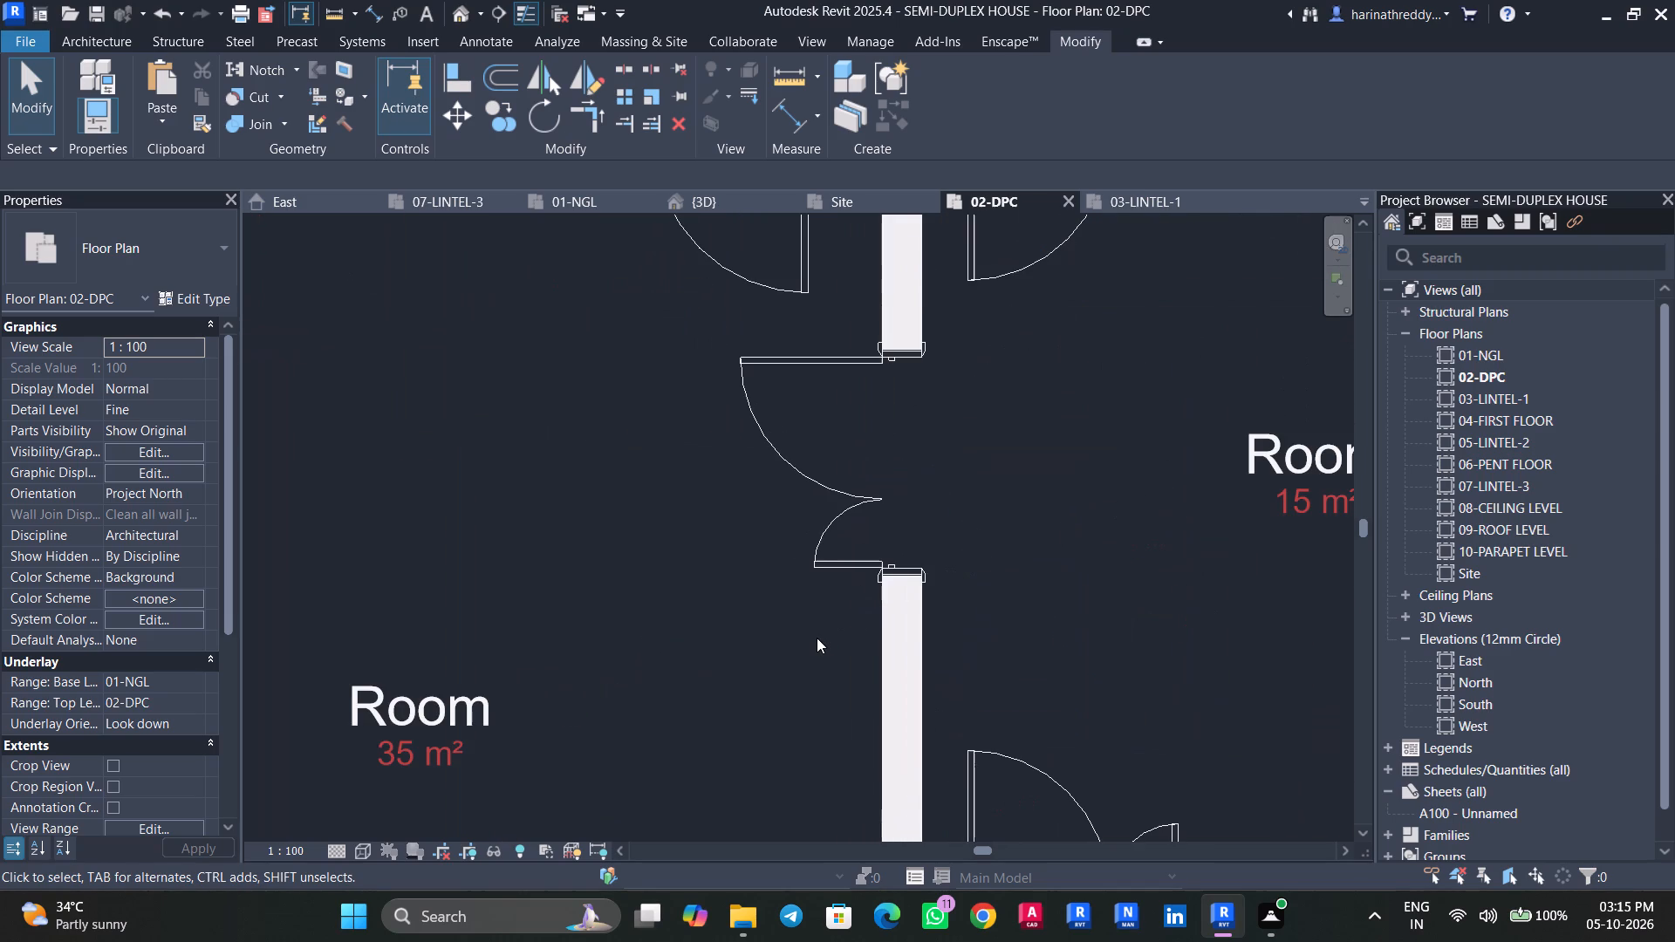
pyautogui.write('tltltltl')
pyautogui.scroll(-8, 817, 638)
pyautogui.moveTo(817, 638); pyautogui.dragTo(855, 670, button='middle')
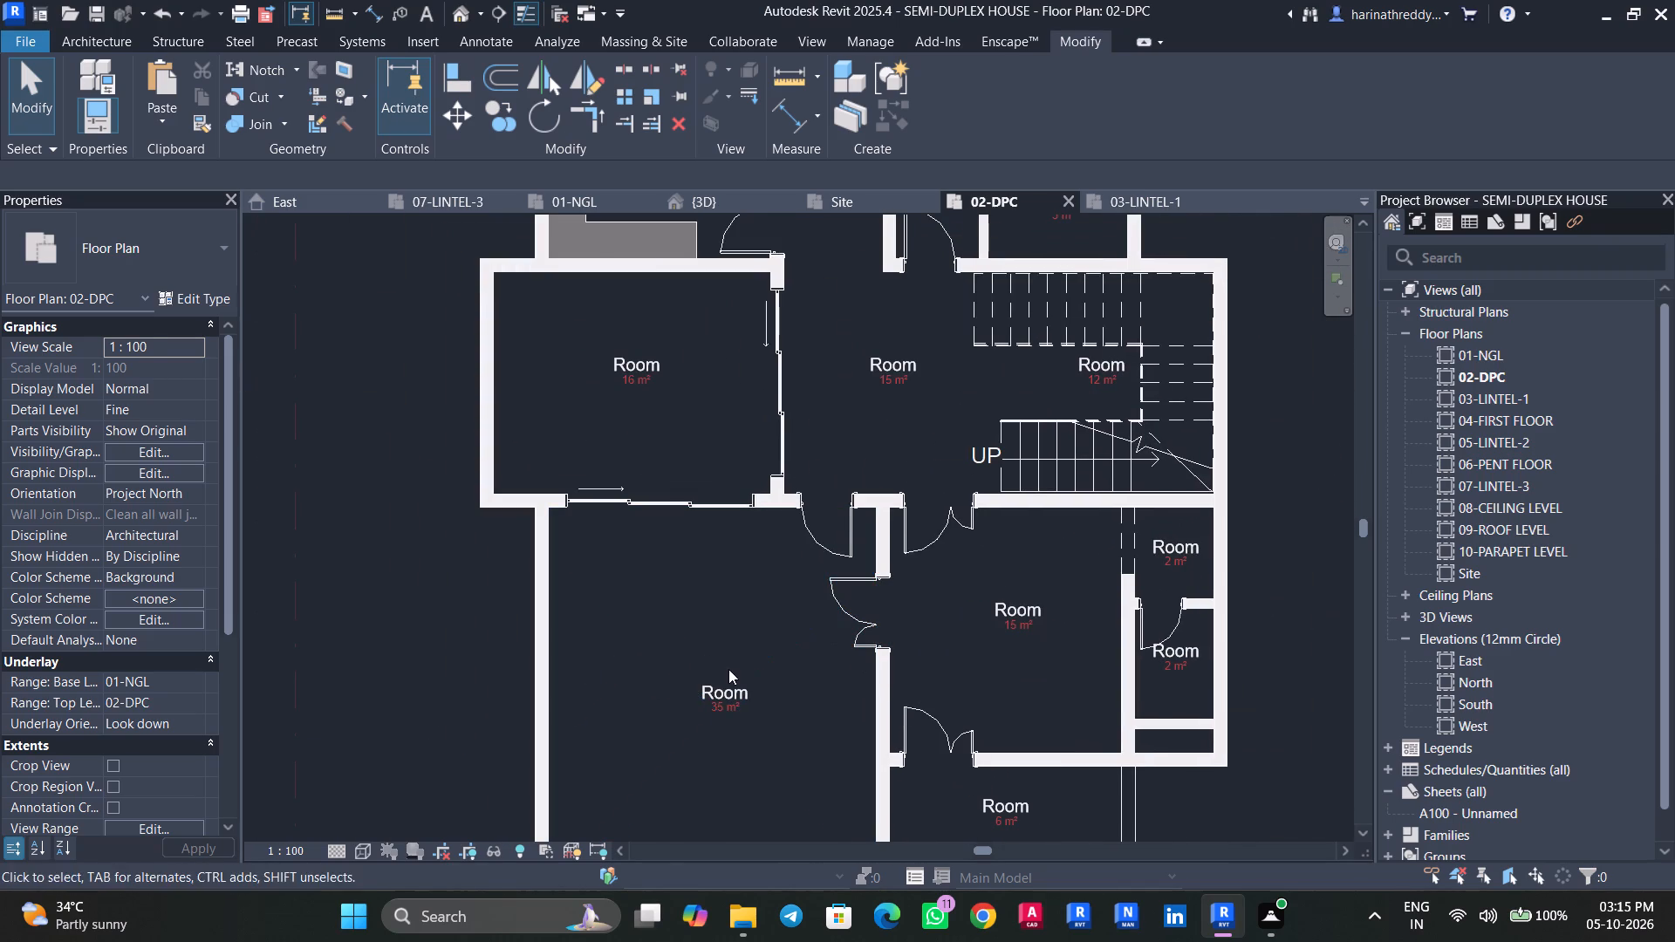
# Open the room tag family for editing and set the name label's type background to Opaque.
pyautogui.click(725, 683)
pyautogui.click(926, 122)
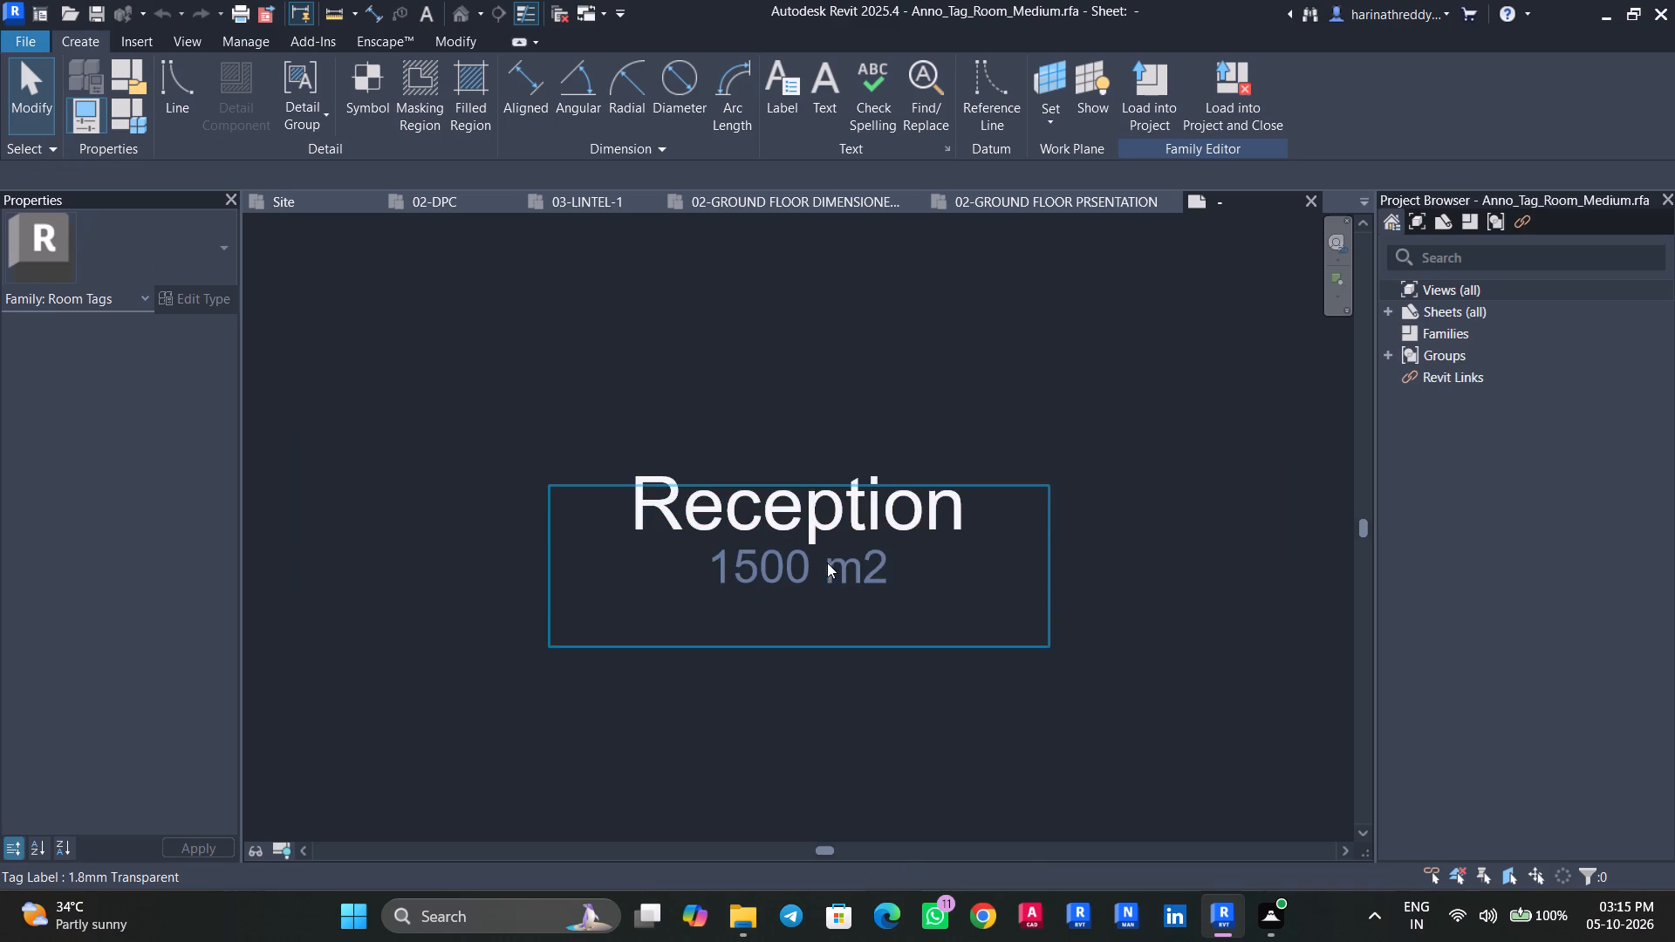
pyautogui.moveTo(848, 610); pyautogui.dragTo(912, 600, button='middle')
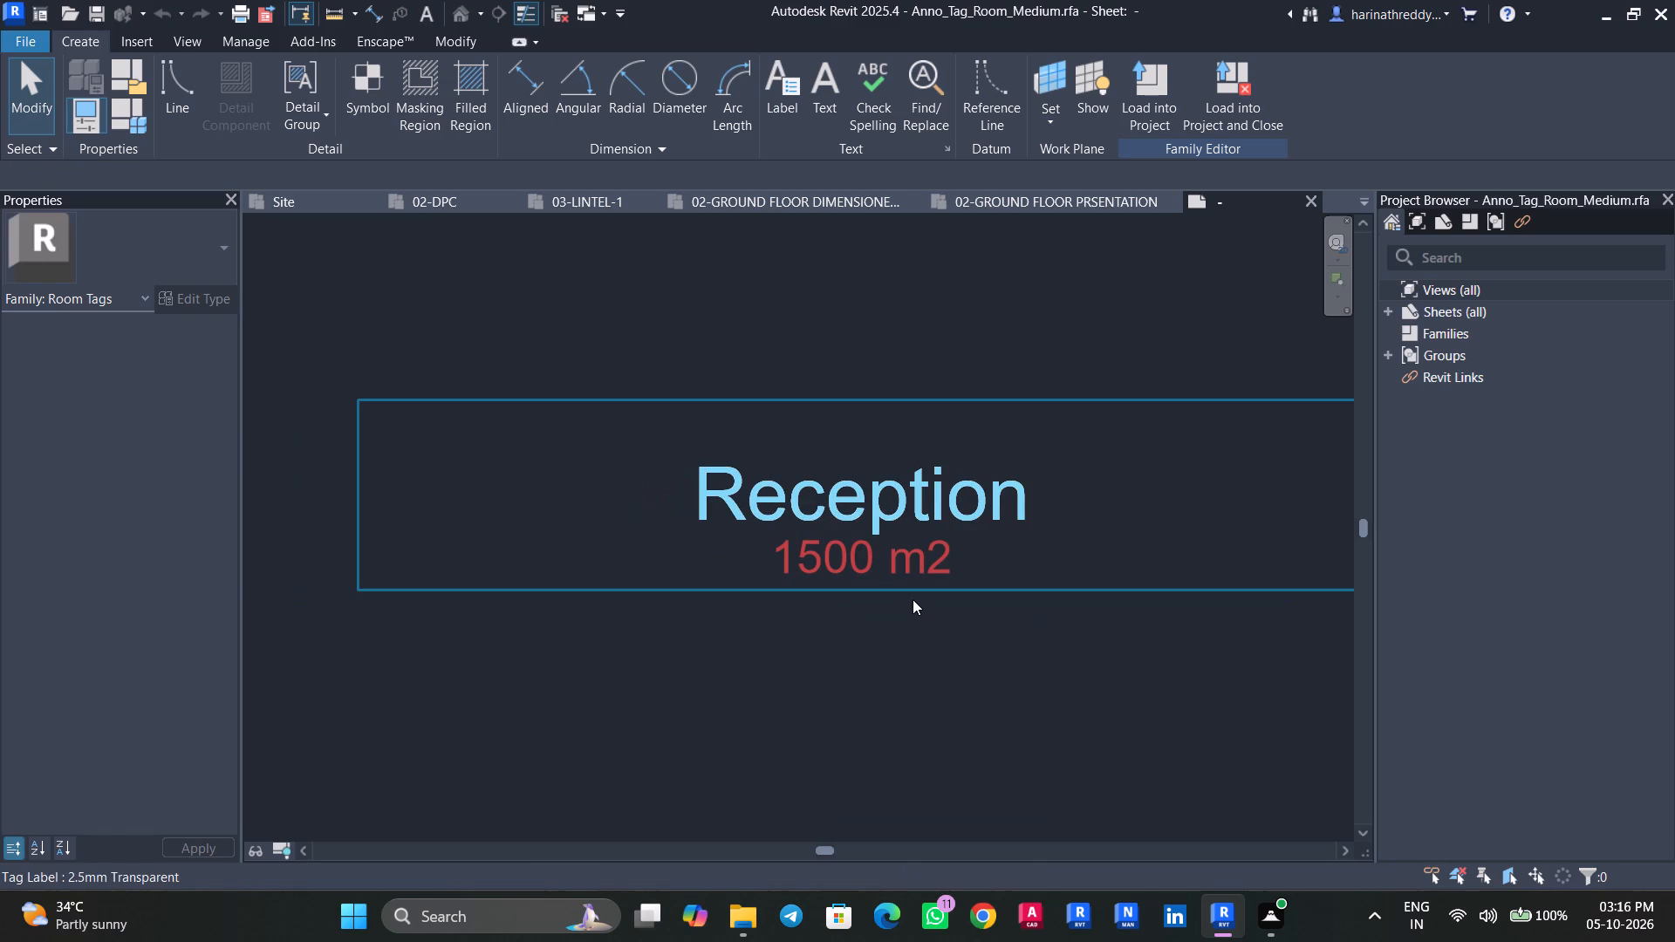
pyautogui.click(892, 506)
pyautogui.click(197, 303)
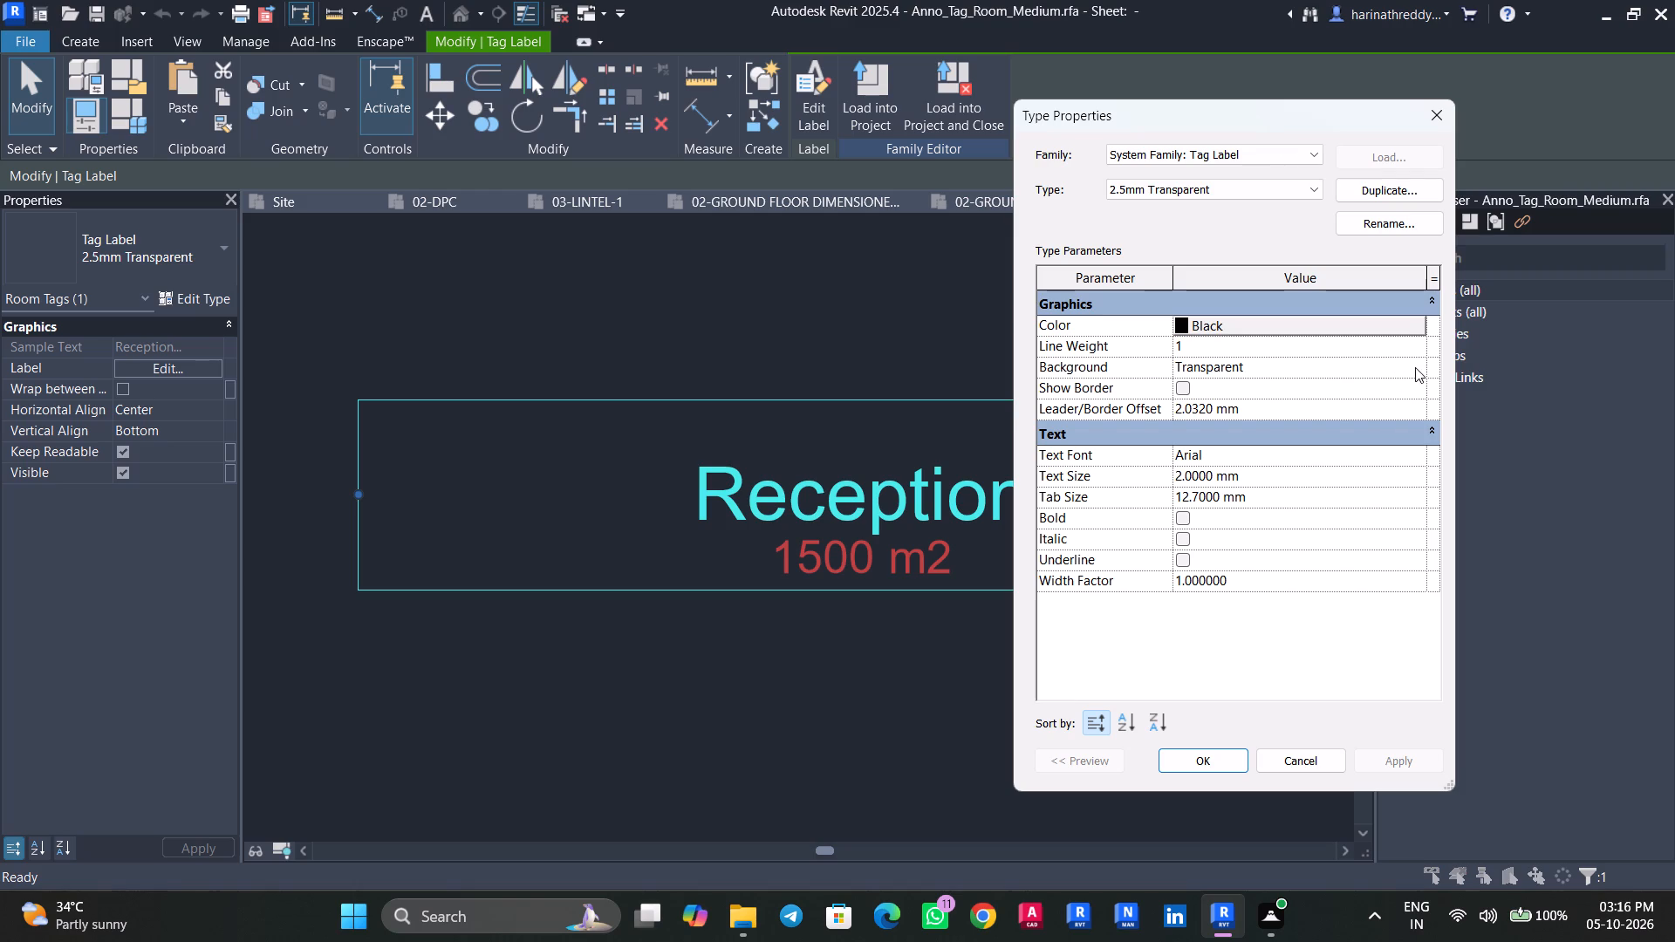
pyautogui.click(1415, 367)
pyautogui.click(1204, 383)
pyautogui.click(1404, 762)
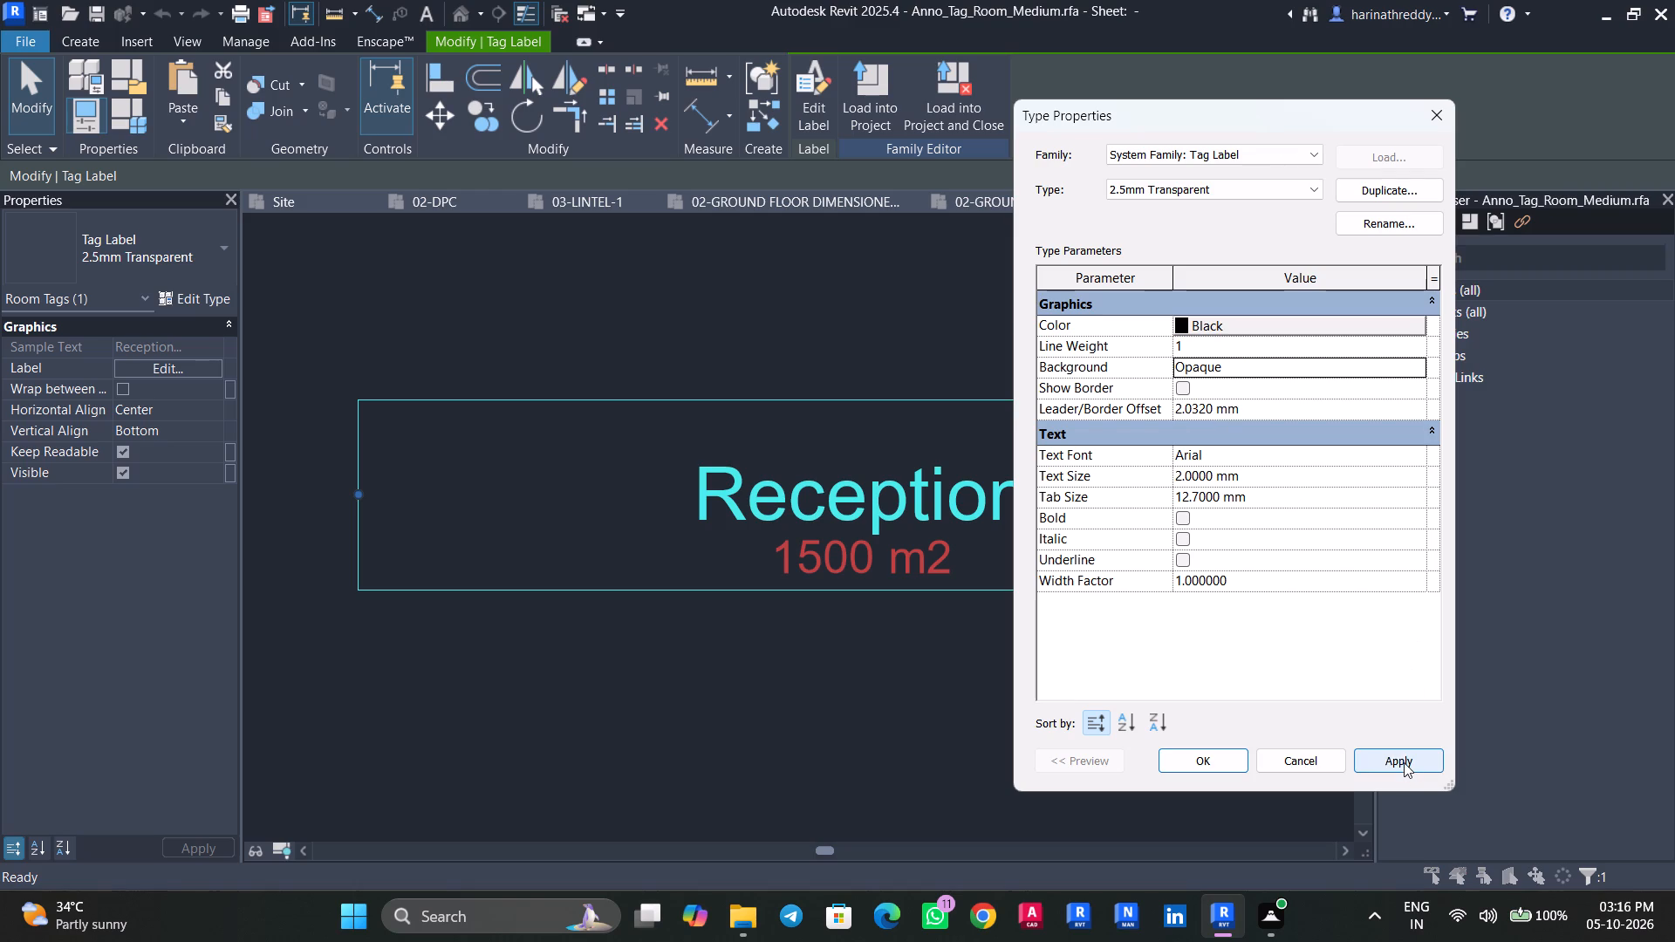
pyautogui.click(1207, 762)
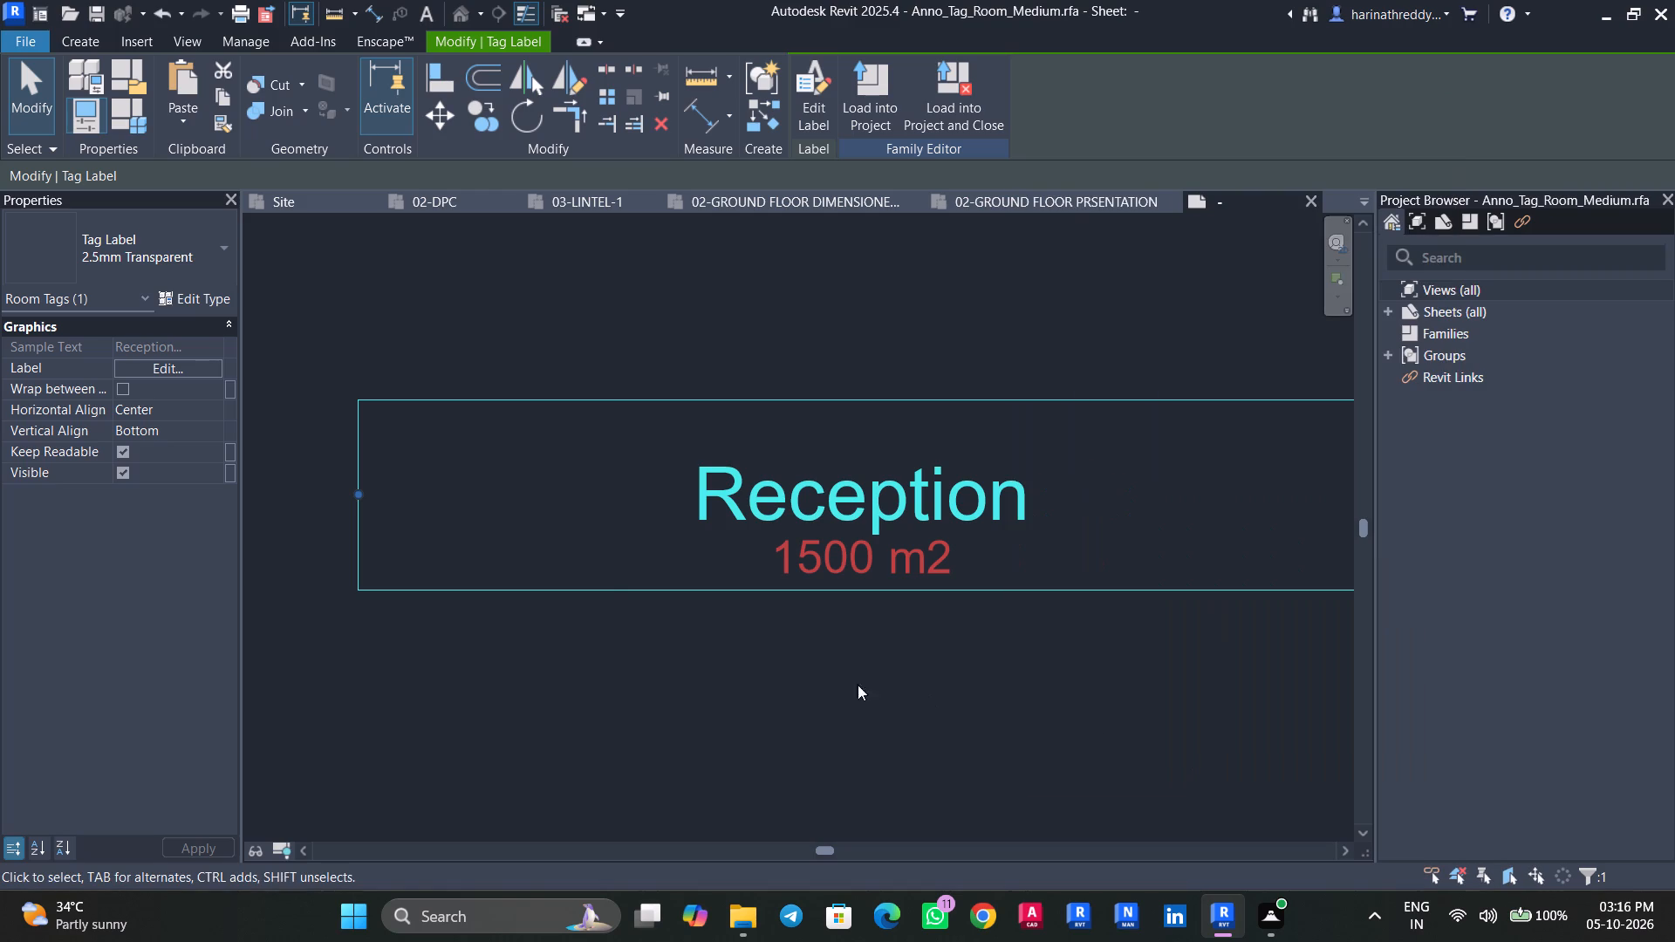
# Set the background of the red area label's type to Opaque in the room tag family.
pyautogui.press('Escape')
pyautogui.click(927, 565)
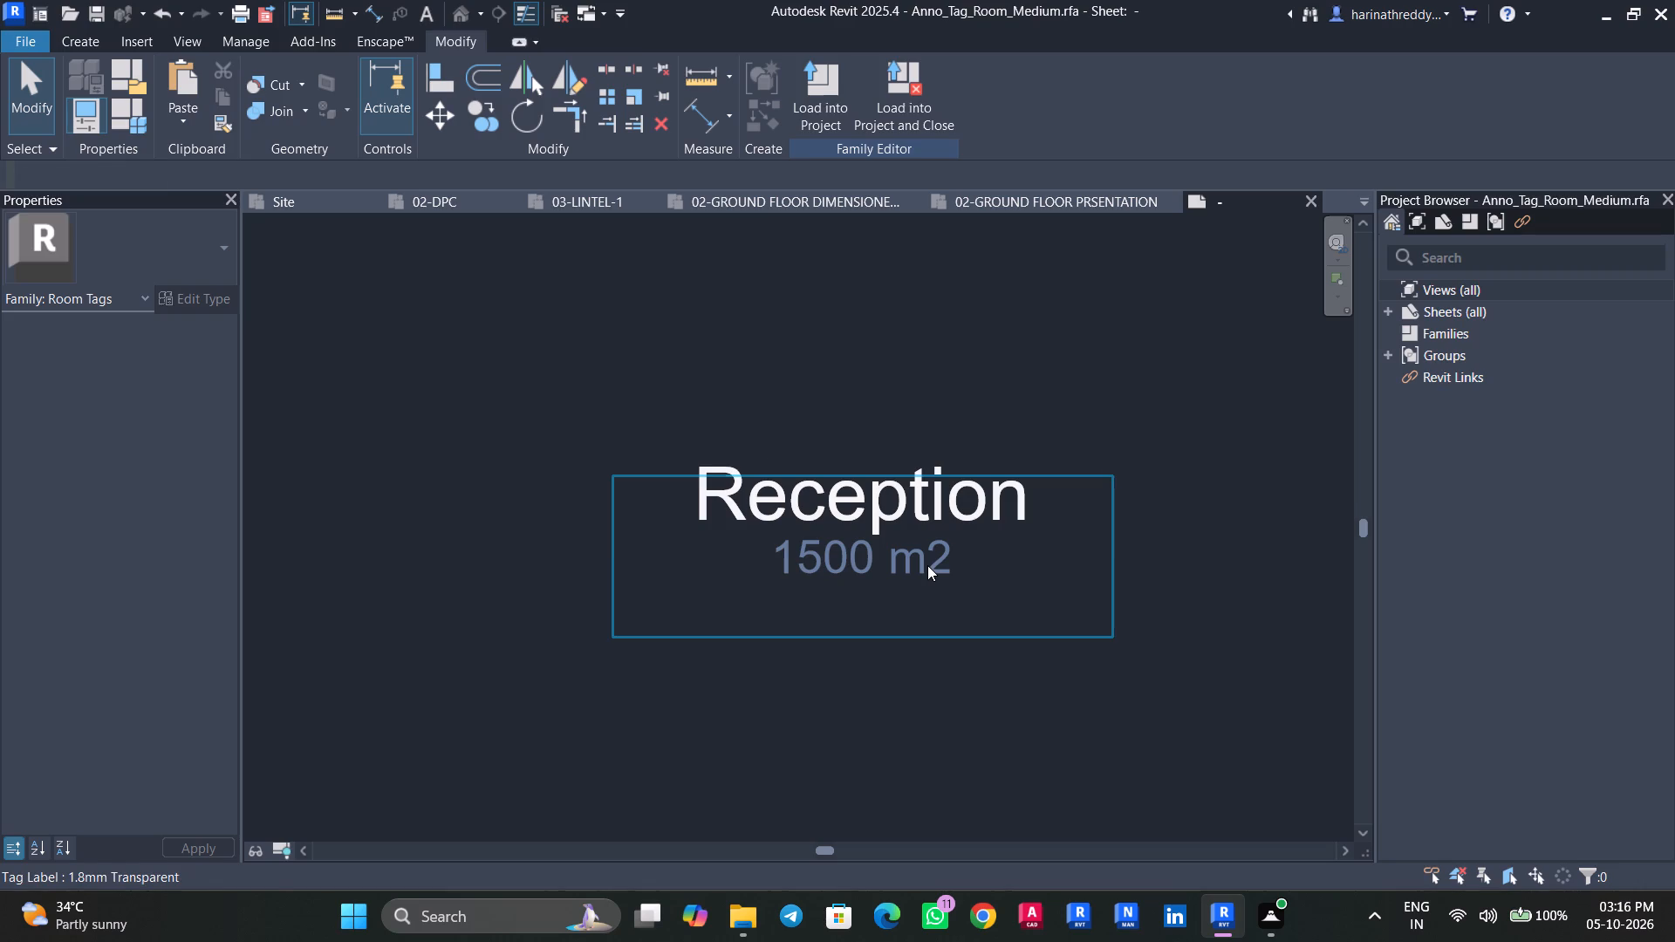
pyautogui.click(209, 300)
pyautogui.click(1423, 364)
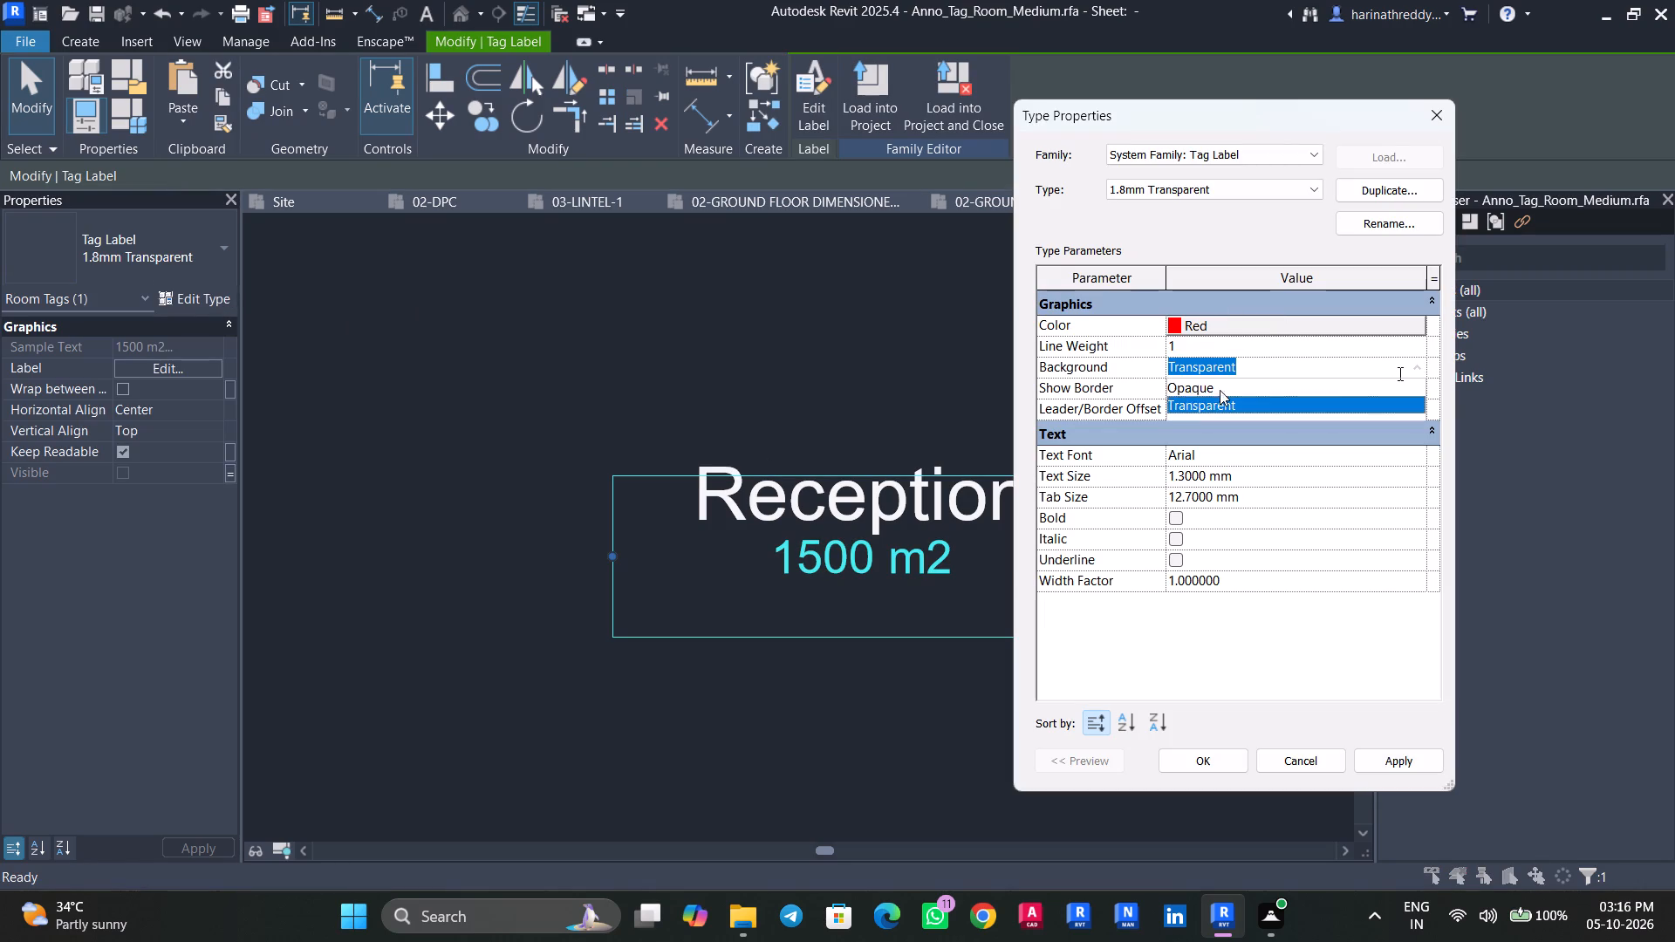
pyautogui.click(1187, 388)
pyautogui.click(1382, 763)
pyautogui.click(1192, 761)
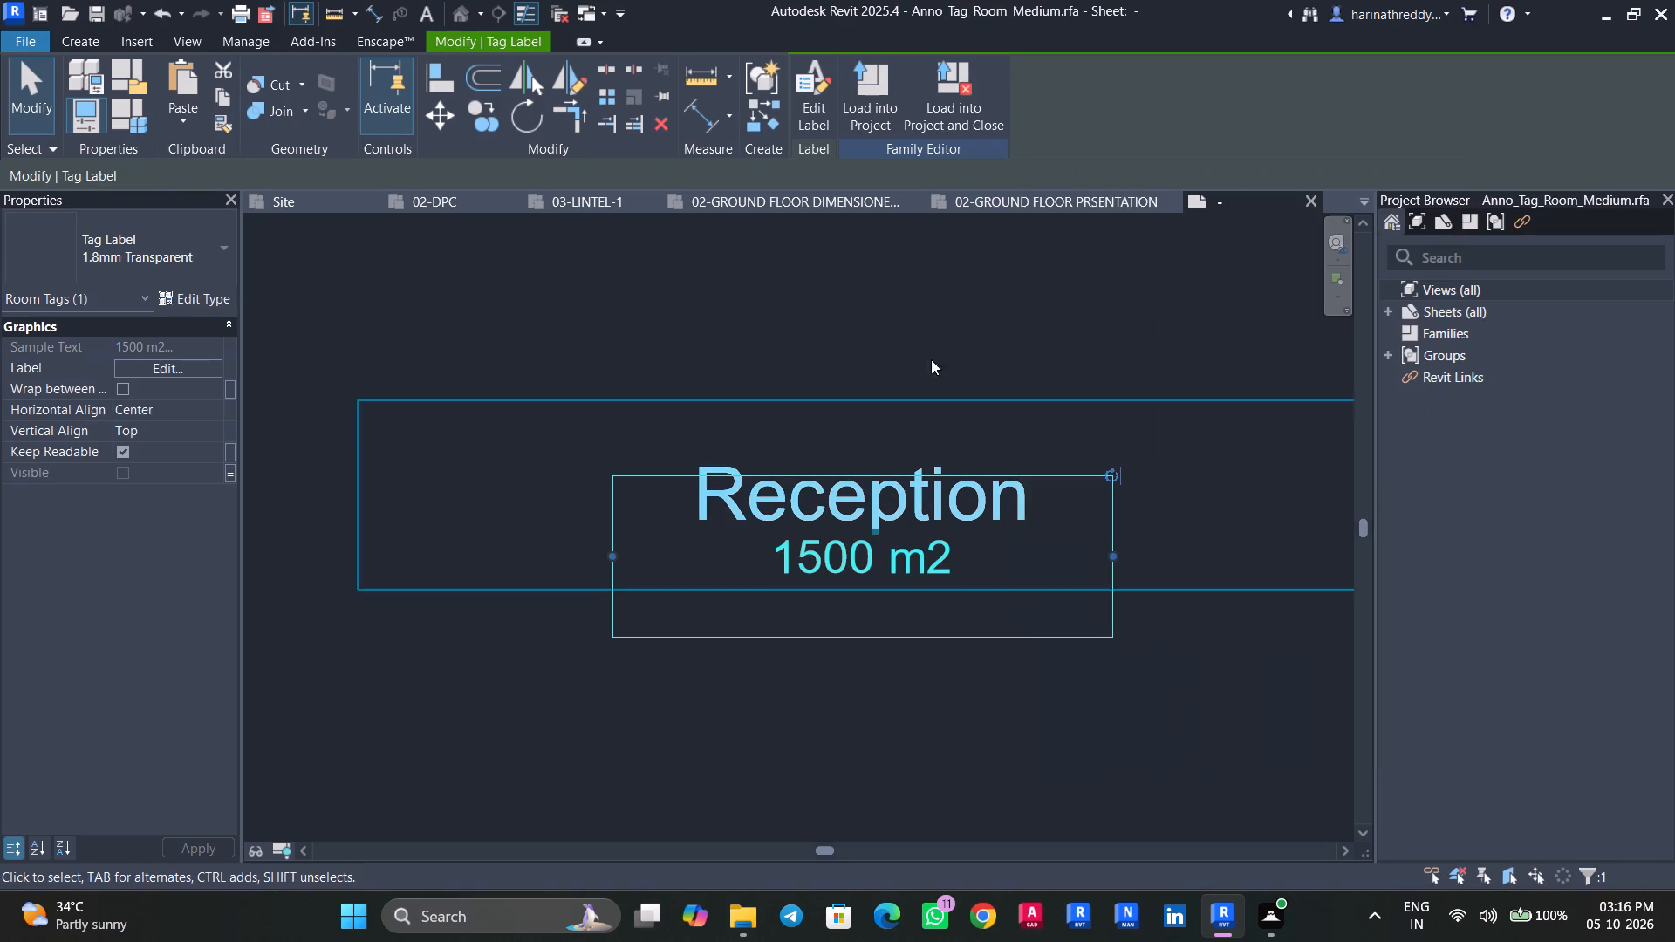
# Load the edited room tag family into the SEMI-DUPLEX HOUSE project, overwriting the existing version.
pyautogui.click(856, 102)
pyautogui.click(796, 611)
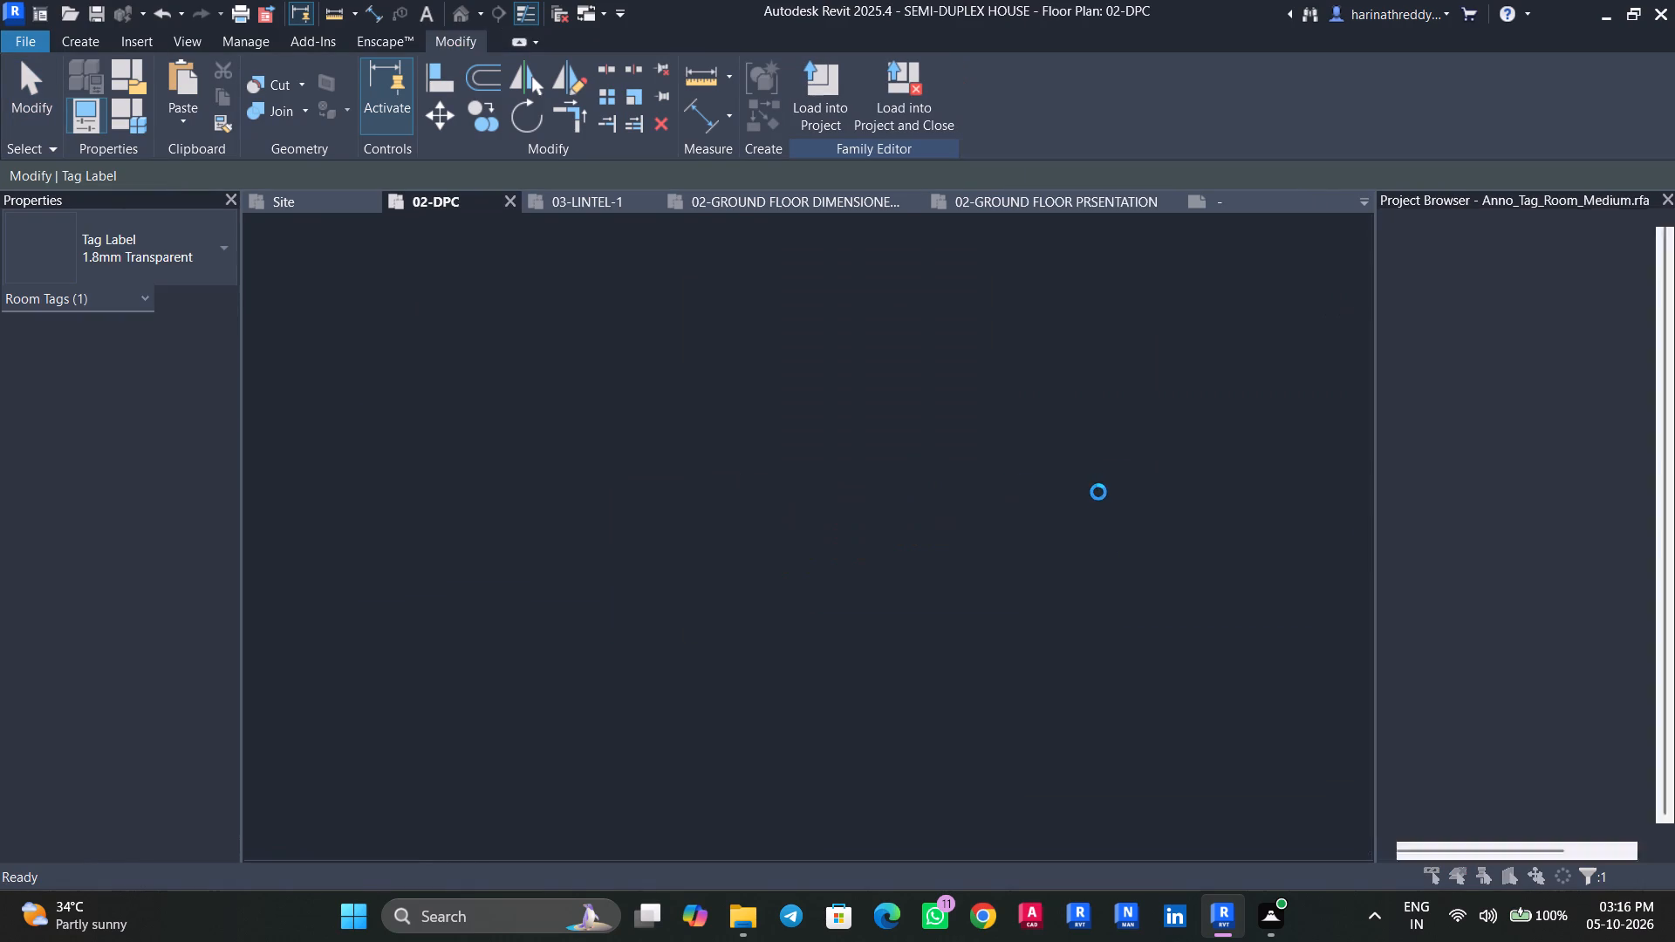
pyautogui.click(872, 472)
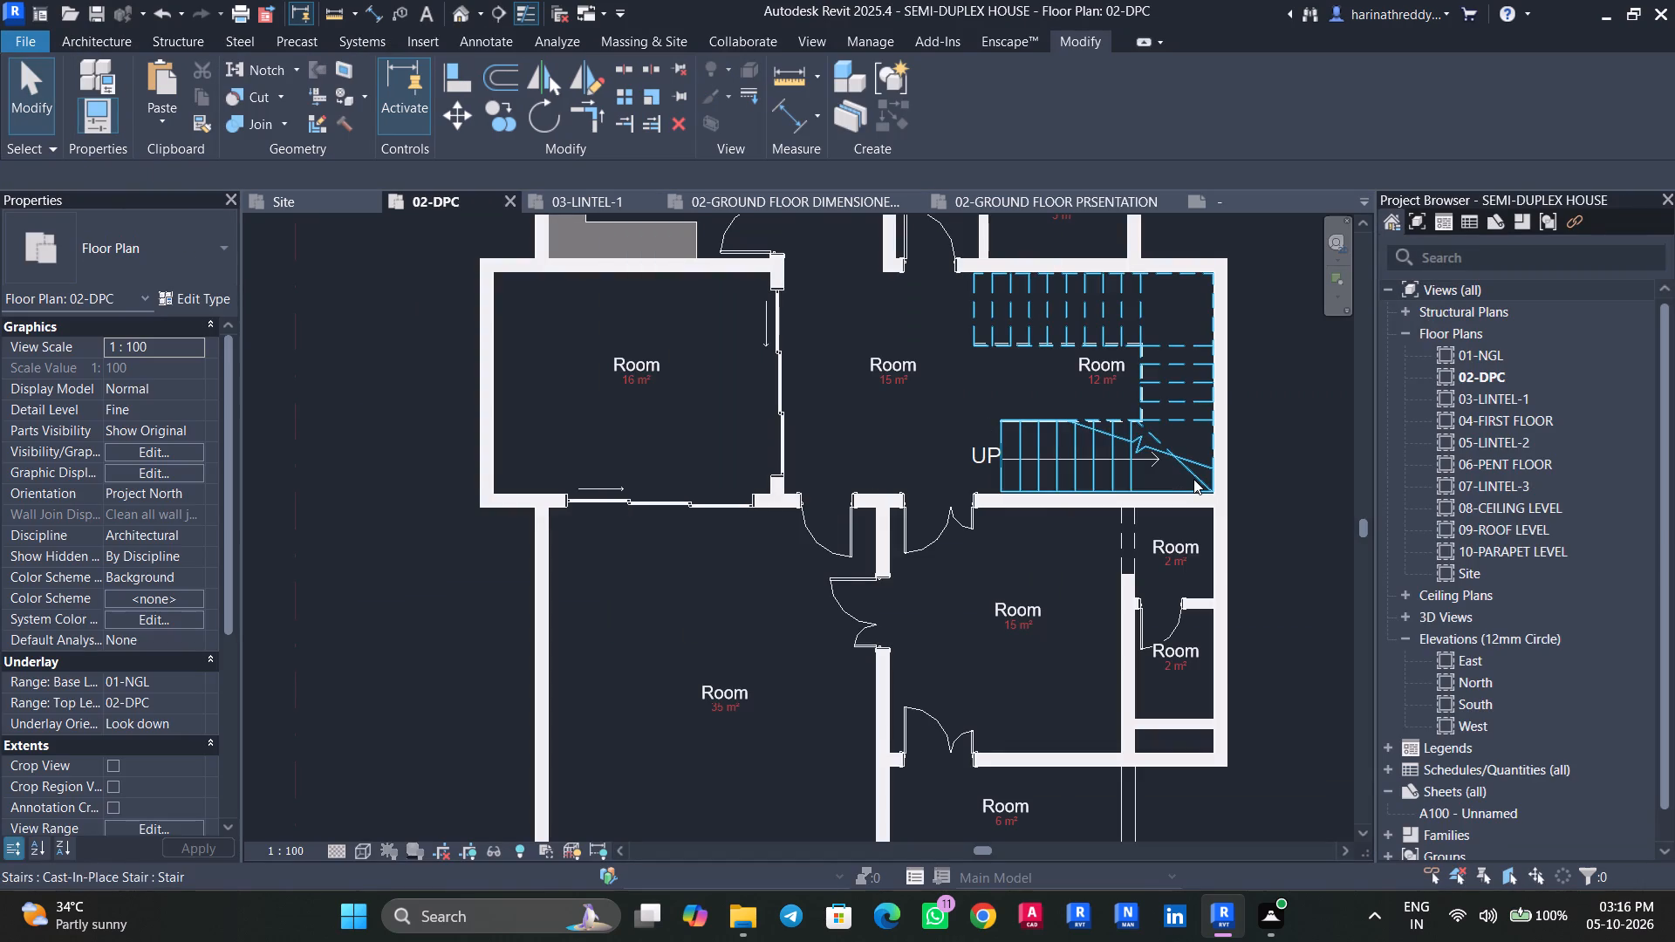
# Examine the reloaded room tags across the 02-DPC plan, up close and over the whole floor.
pyautogui.scroll(6, 731, 709)
pyautogui.press('Escape')
pyautogui.press('Escape')
pyautogui.scroll(-2, 575, 705)
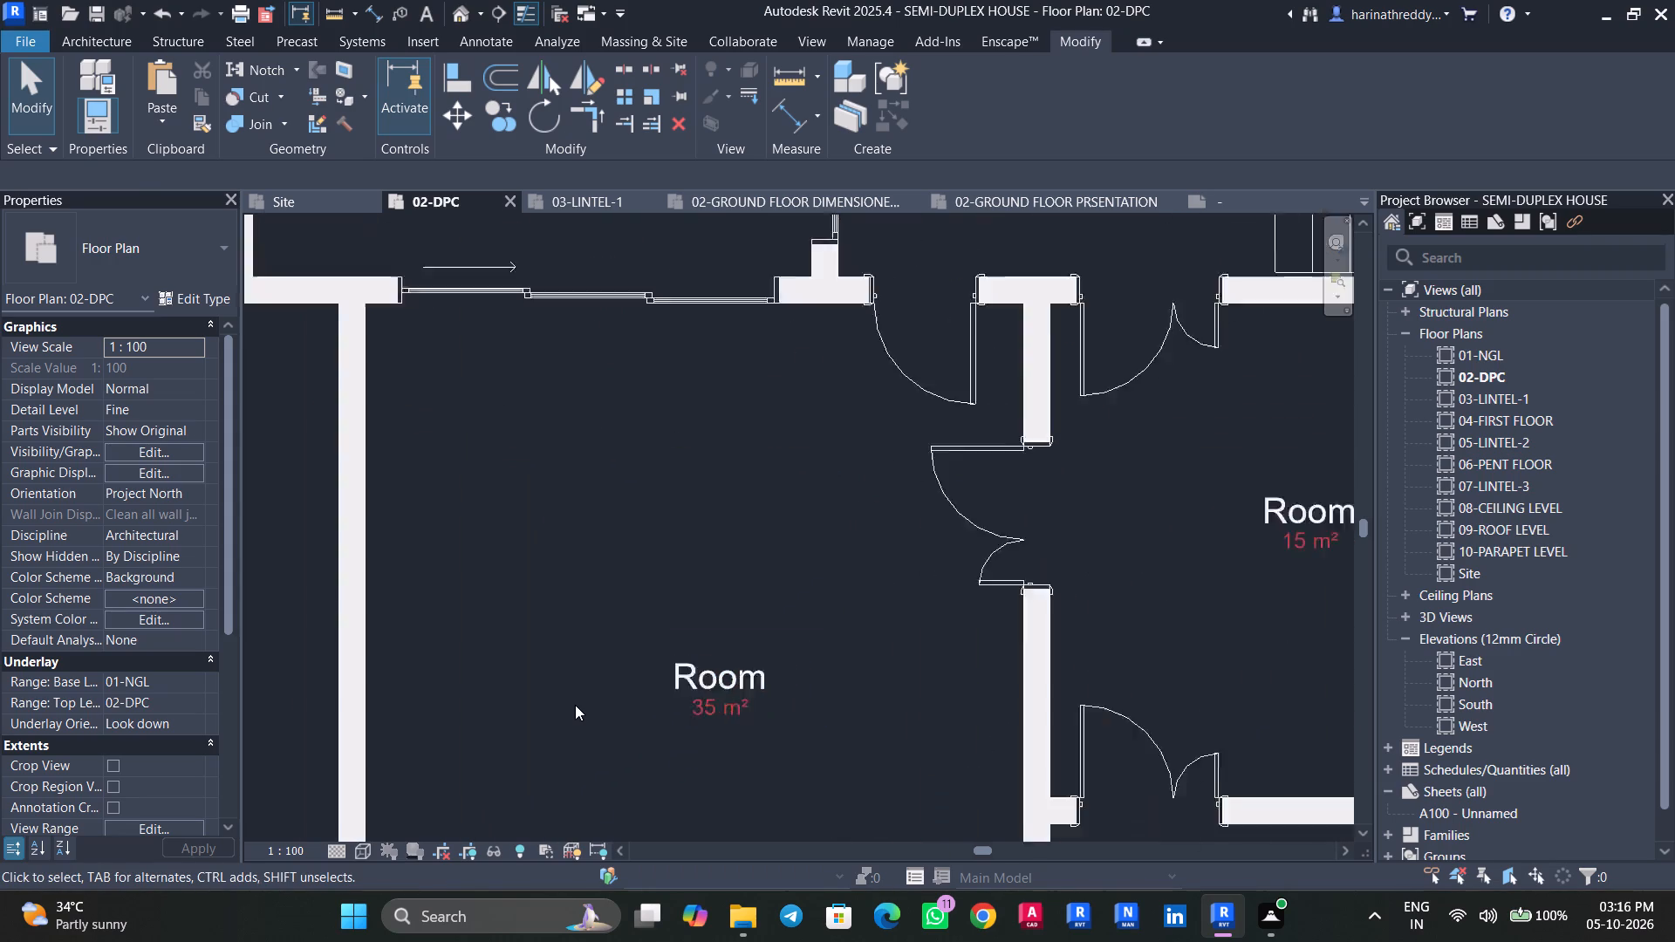
pyautogui.scroll(-6, 575, 705)
pyautogui.scroll(1, 575, 705)
pyautogui.scroll(-5, 575, 705)
pyautogui.moveTo(611, 692); pyautogui.dragTo(718, 664, button='middle')
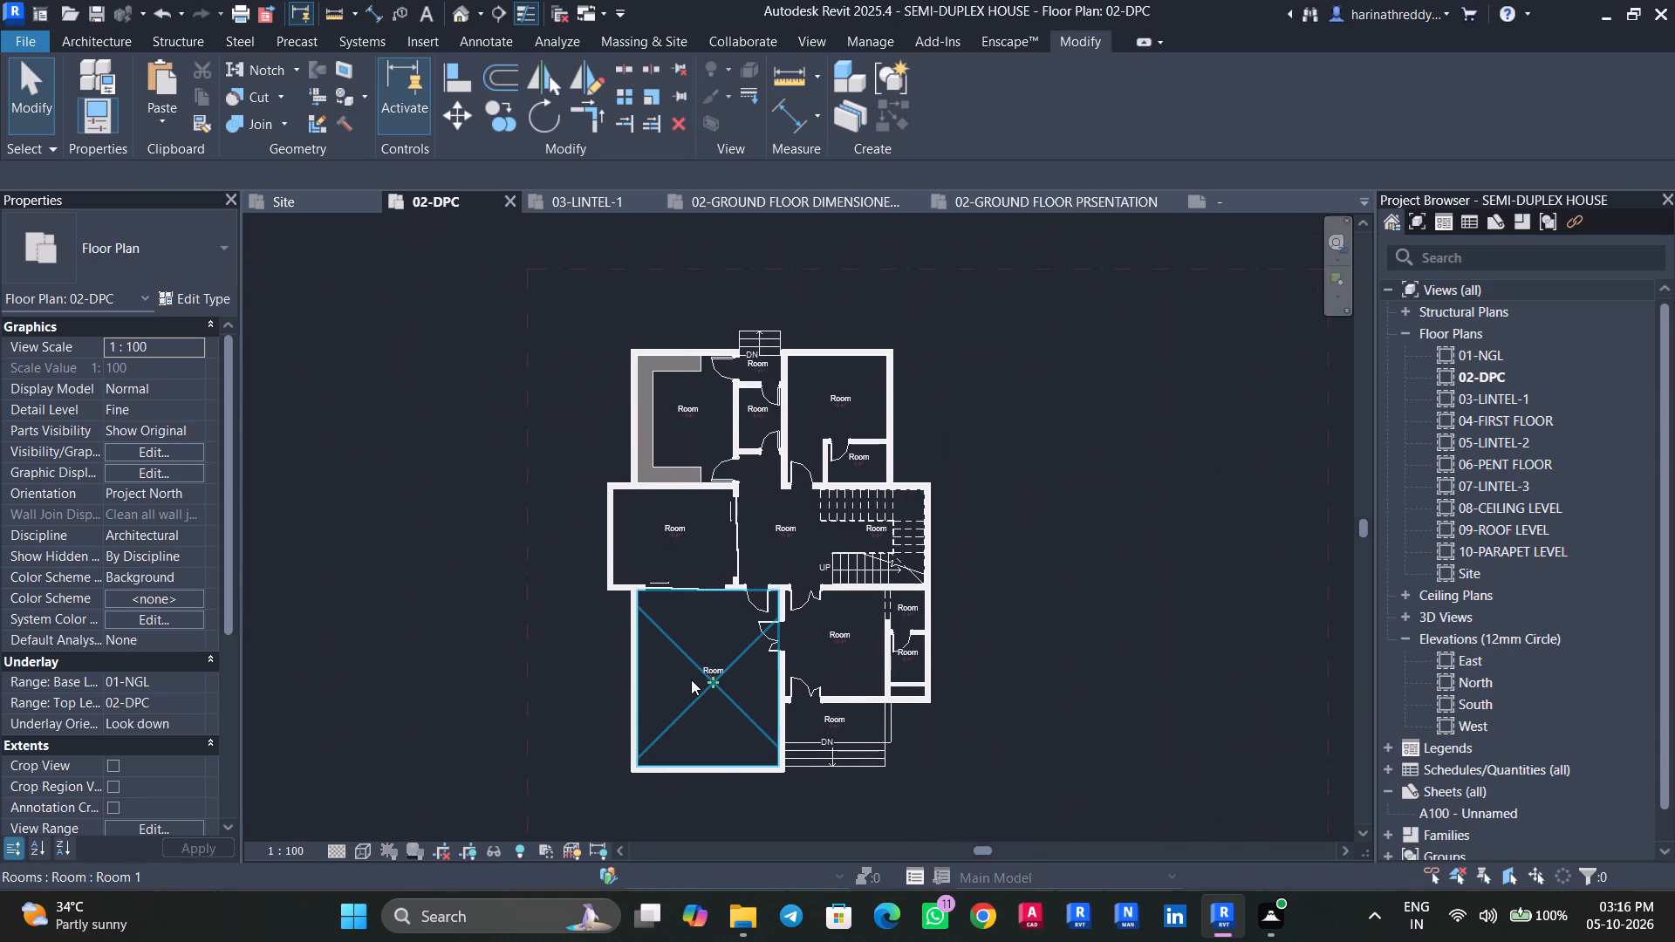
pyautogui.scroll(9, 696, 699)
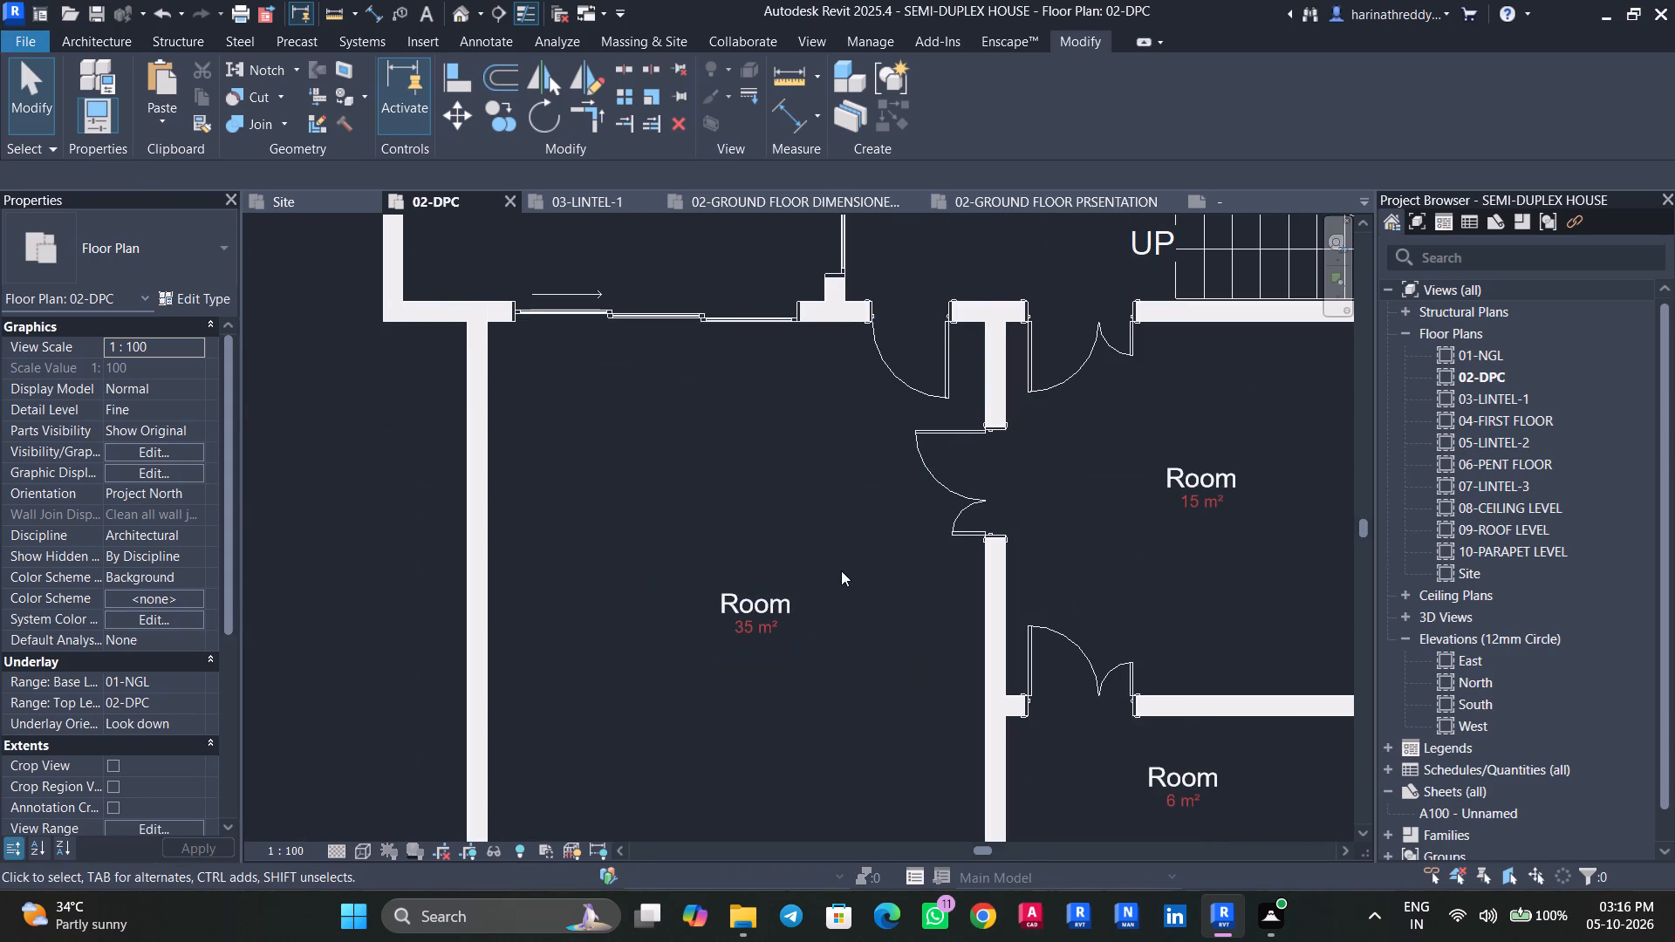
# Rename the 6 m² room at the front steps to ENTRANCE through its room tag.
pyautogui.moveTo(1078, 717); pyautogui.dragTo(1048, 563, button='middle')
pyautogui.scroll(2, 1165, 655)
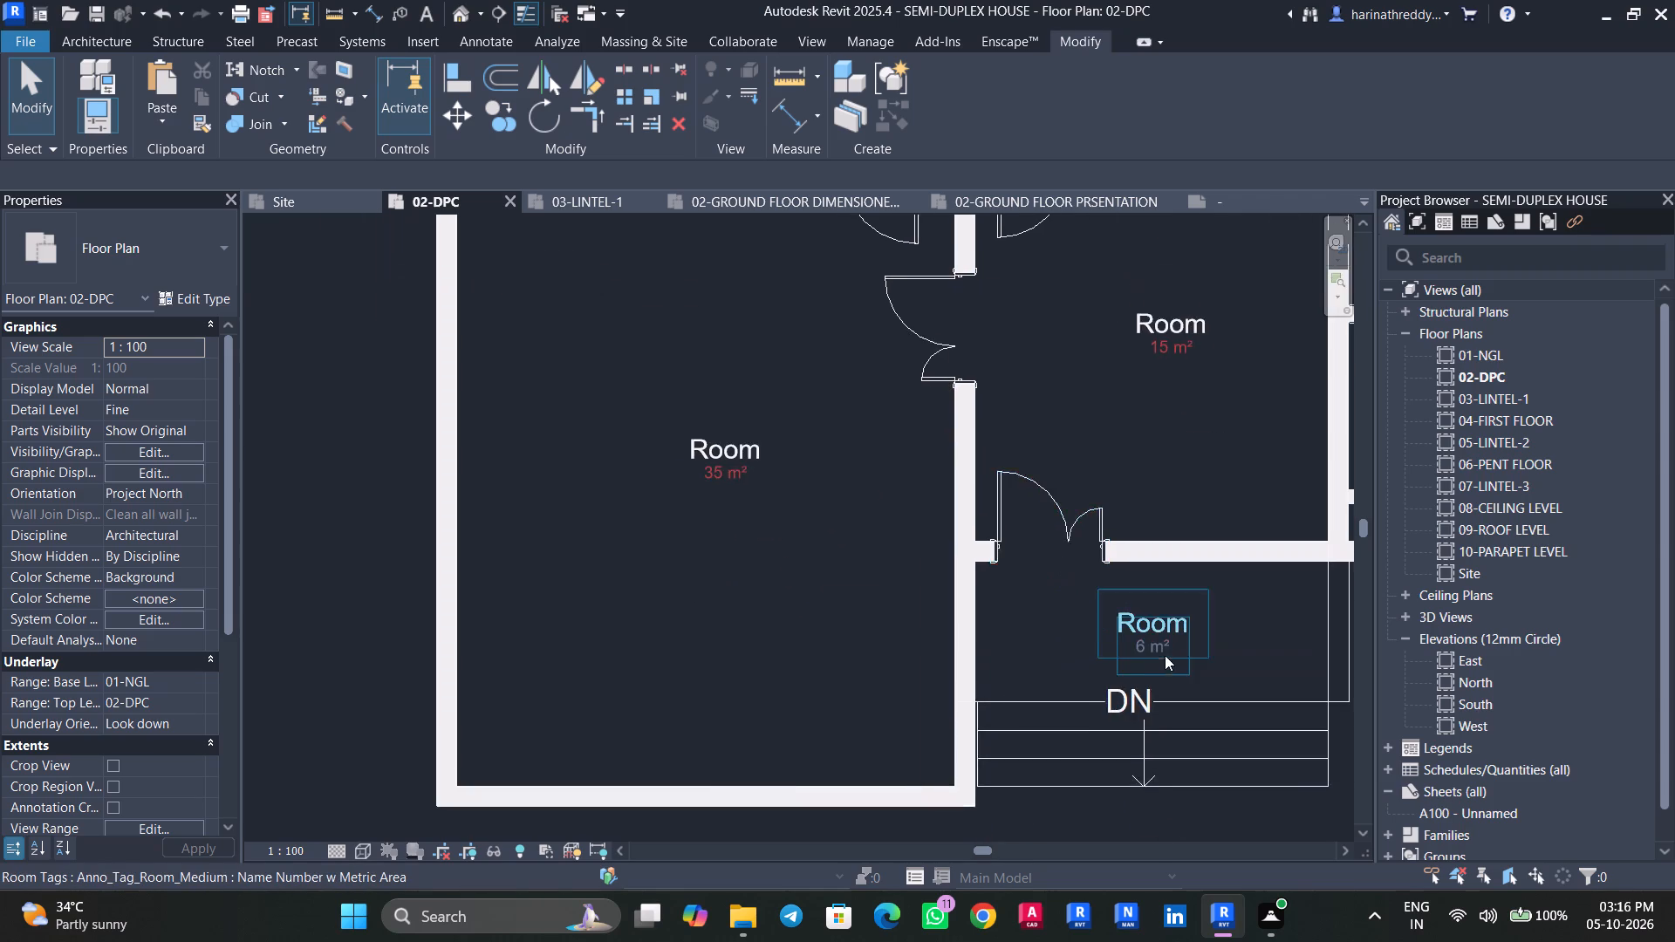
pyautogui.scroll(2, 1165, 655)
pyautogui.click(1154, 607)
pyautogui.click(1155, 606)
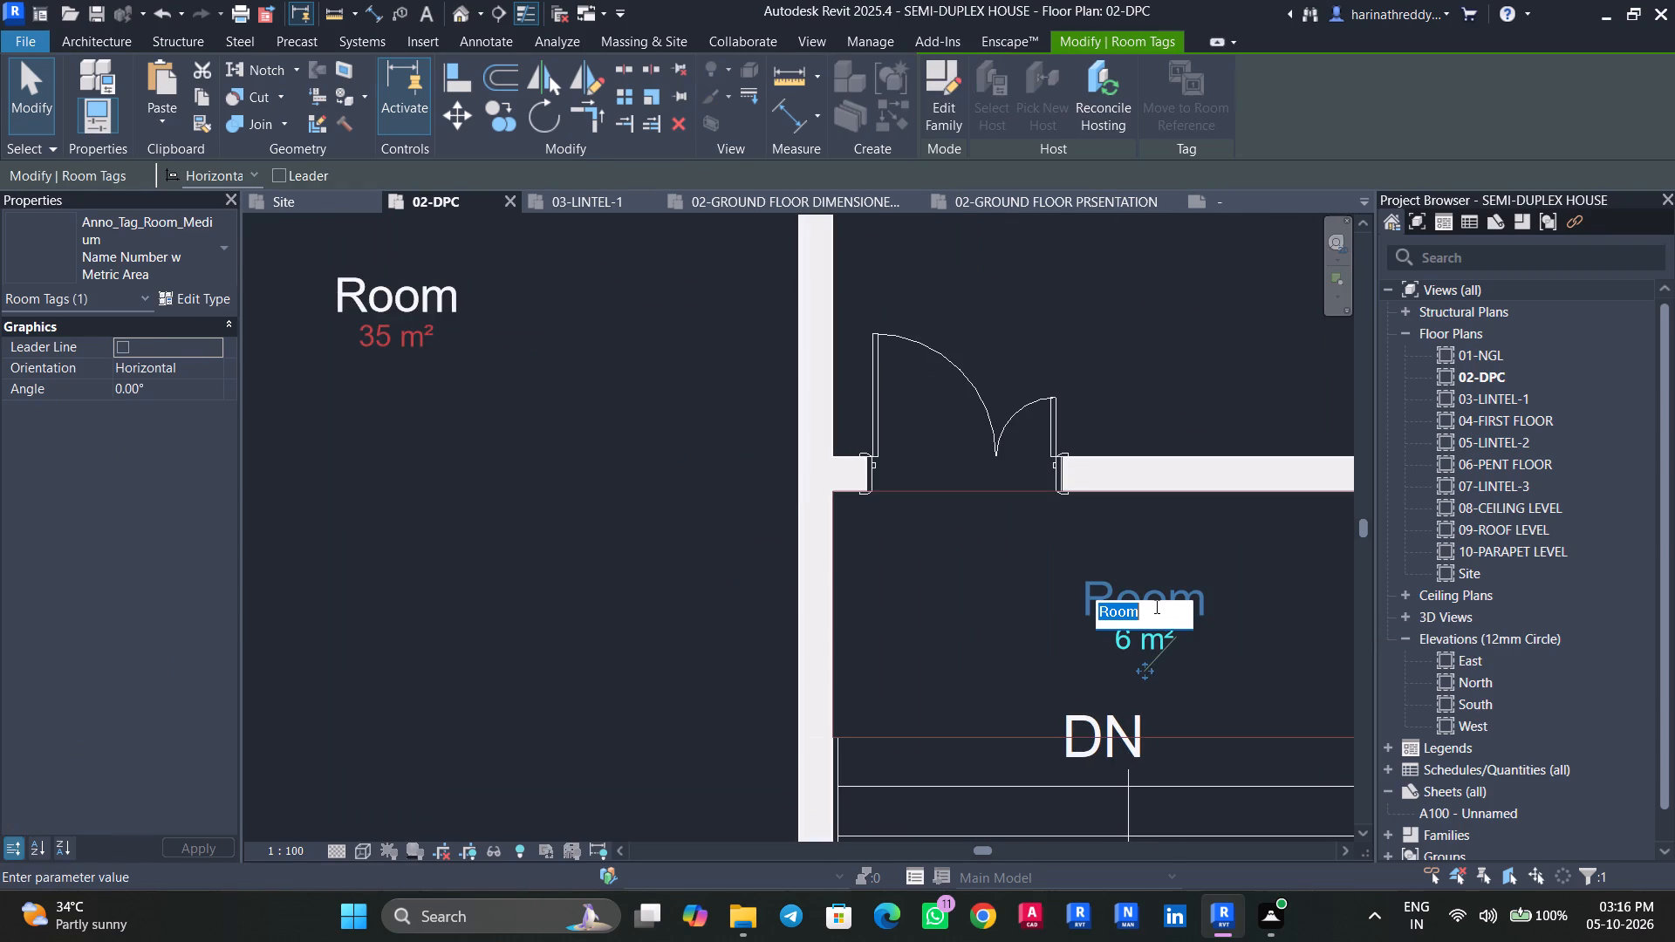
pyautogui.write('EN')
pyautogui.write('TRANCE')
pyautogui.click(1024, 631)
pyautogui.press('Escape')
pyautogui.press('Escape')
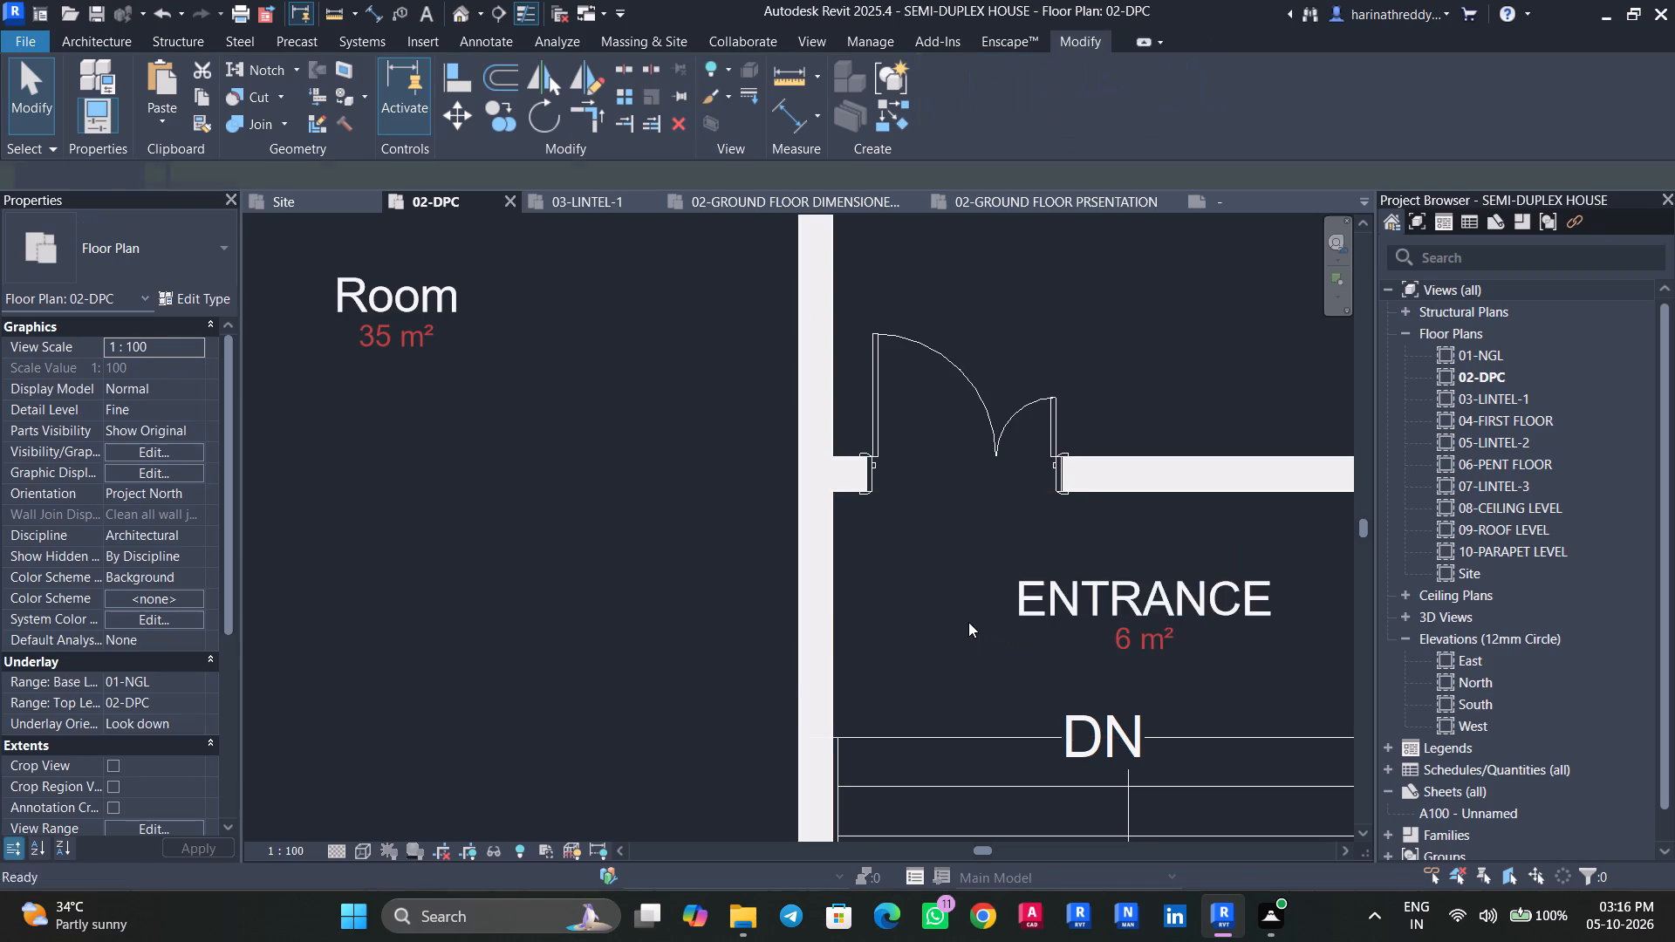
# Rename the 35 m² room beside the entrance to LIVING ROOM through its room tag.
pyautogui.scroll(-1, 967, 622)
pyautogui.moveTo(977, 633); pyautogui.dragTo(1121, 696, button='middle')
pyautogui.doubleClick(624, 396)
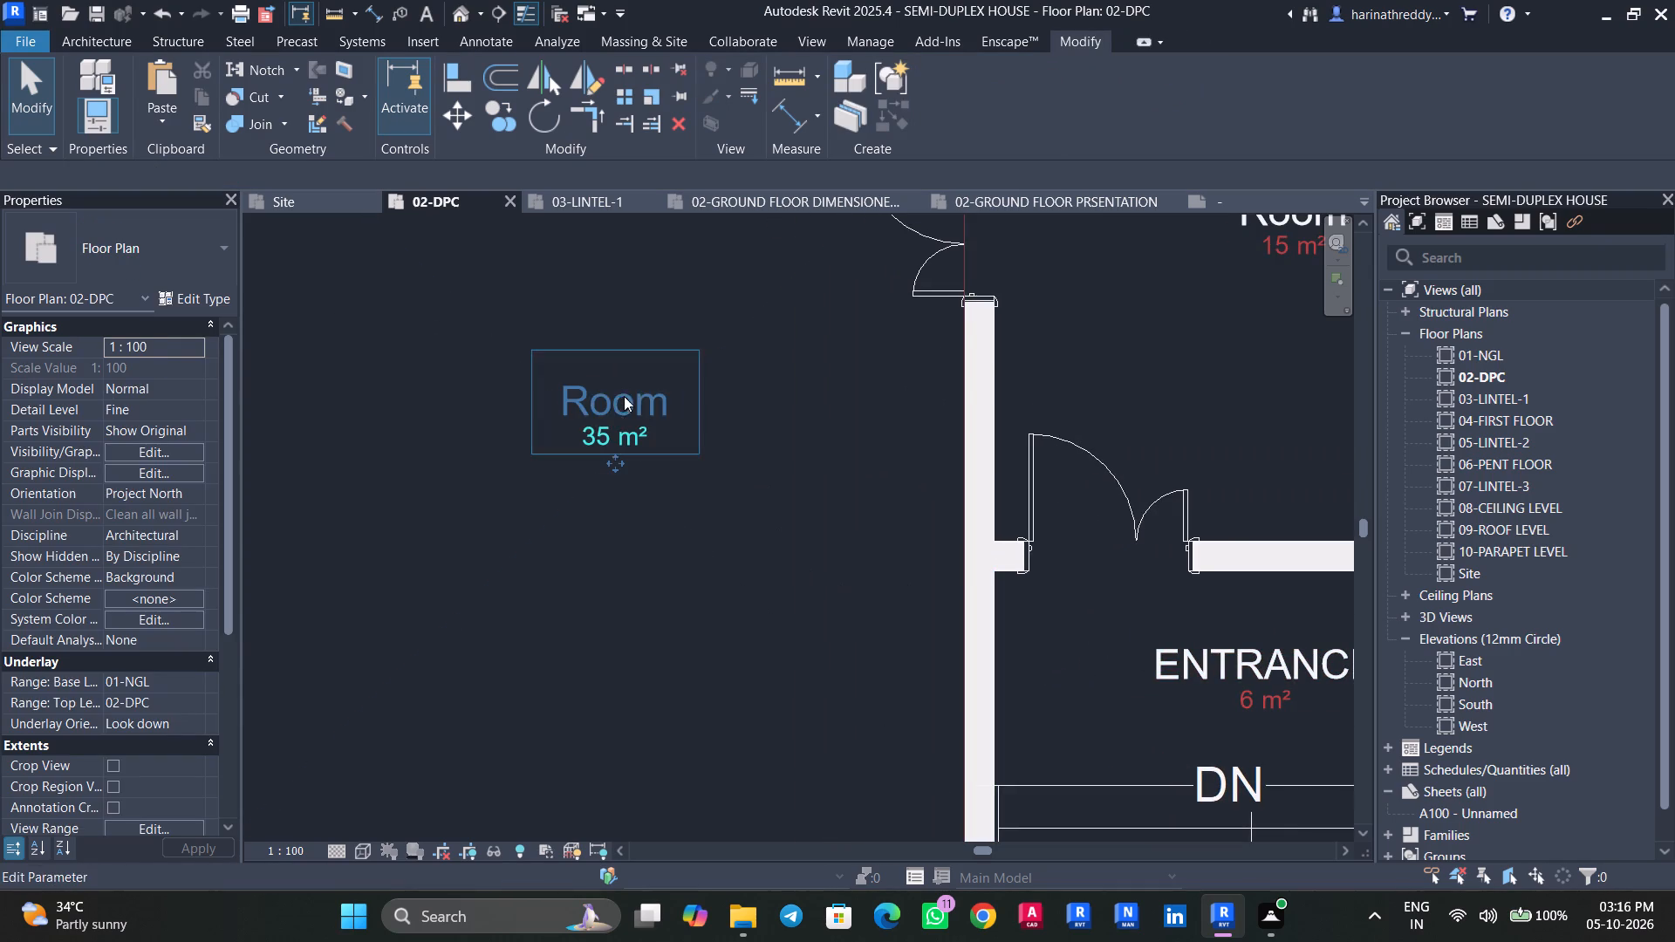
pyautogui.write('LIVING ROOM')
pyautogui.click(700, 502)
pyautogui.scroll(-4, 694, 502)
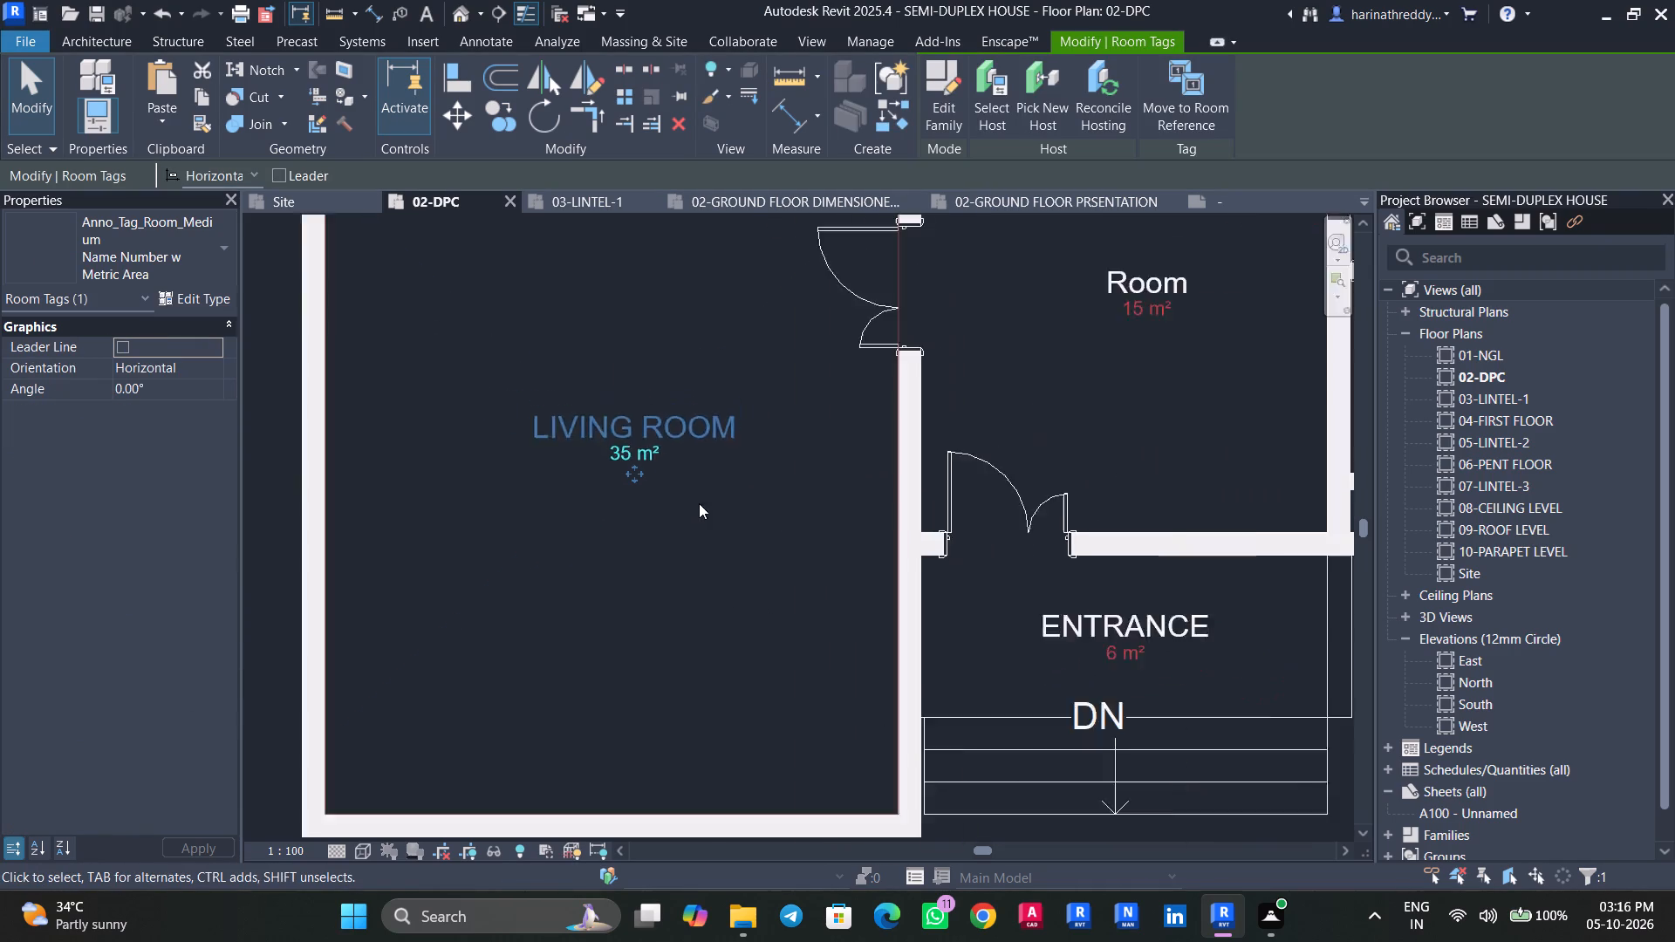
pyautogui.moveTo(710, 358); pyautogui.dragTo(755, 625, button='middle')
pyautogui.press('Escape')
pyautogui.press('Escape')
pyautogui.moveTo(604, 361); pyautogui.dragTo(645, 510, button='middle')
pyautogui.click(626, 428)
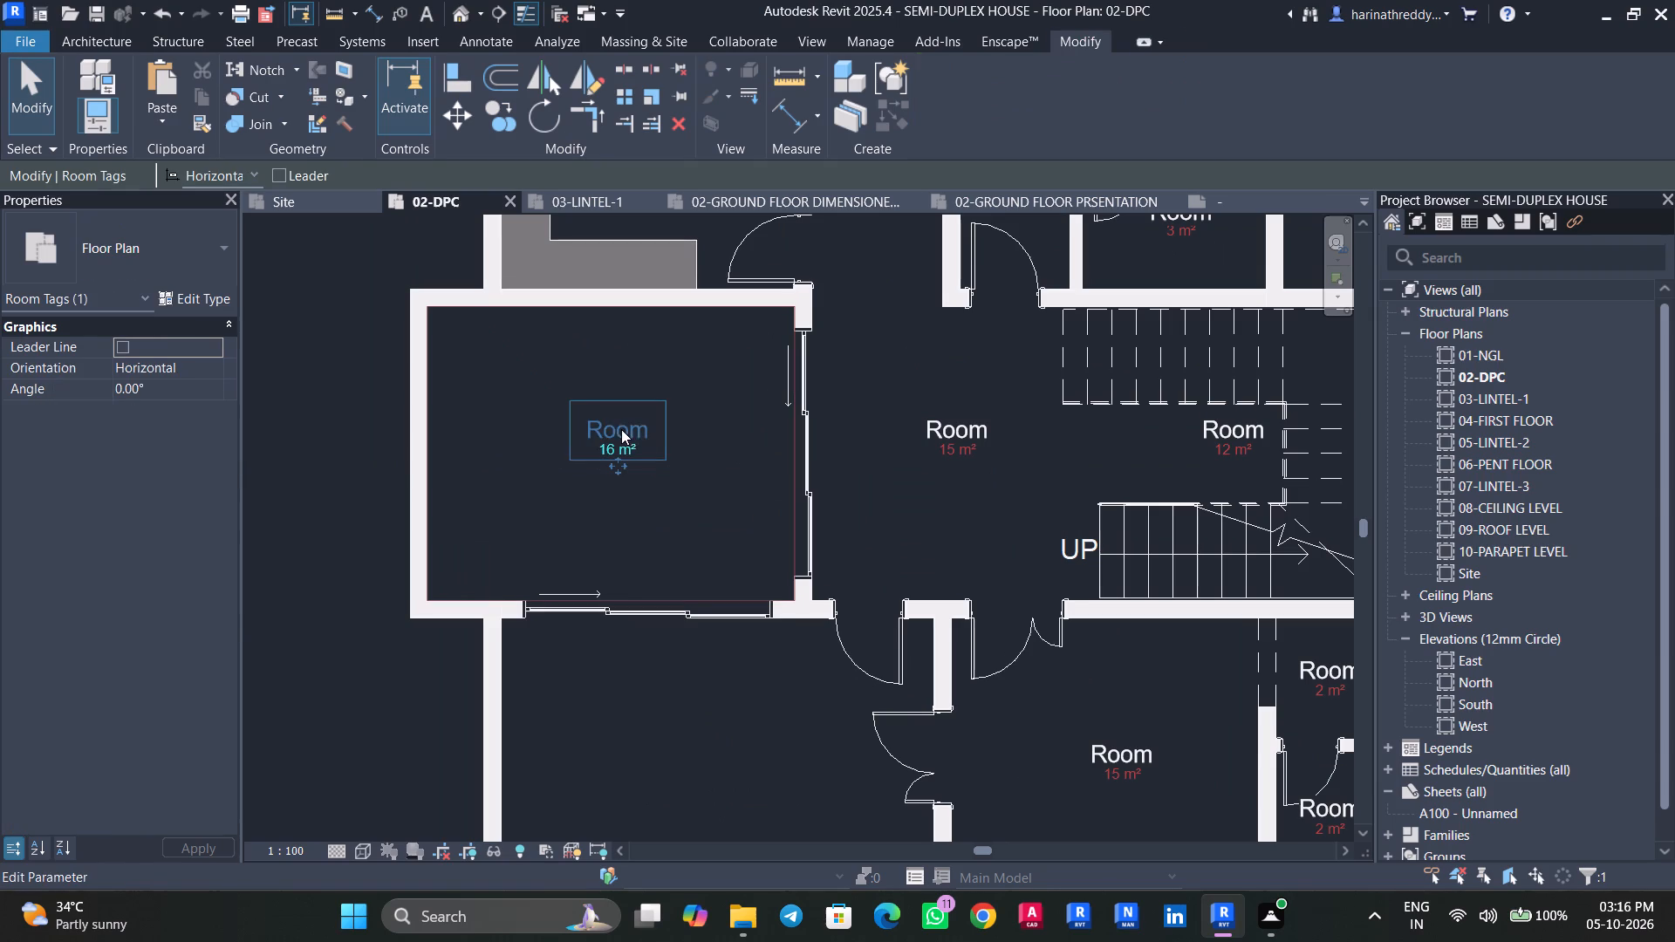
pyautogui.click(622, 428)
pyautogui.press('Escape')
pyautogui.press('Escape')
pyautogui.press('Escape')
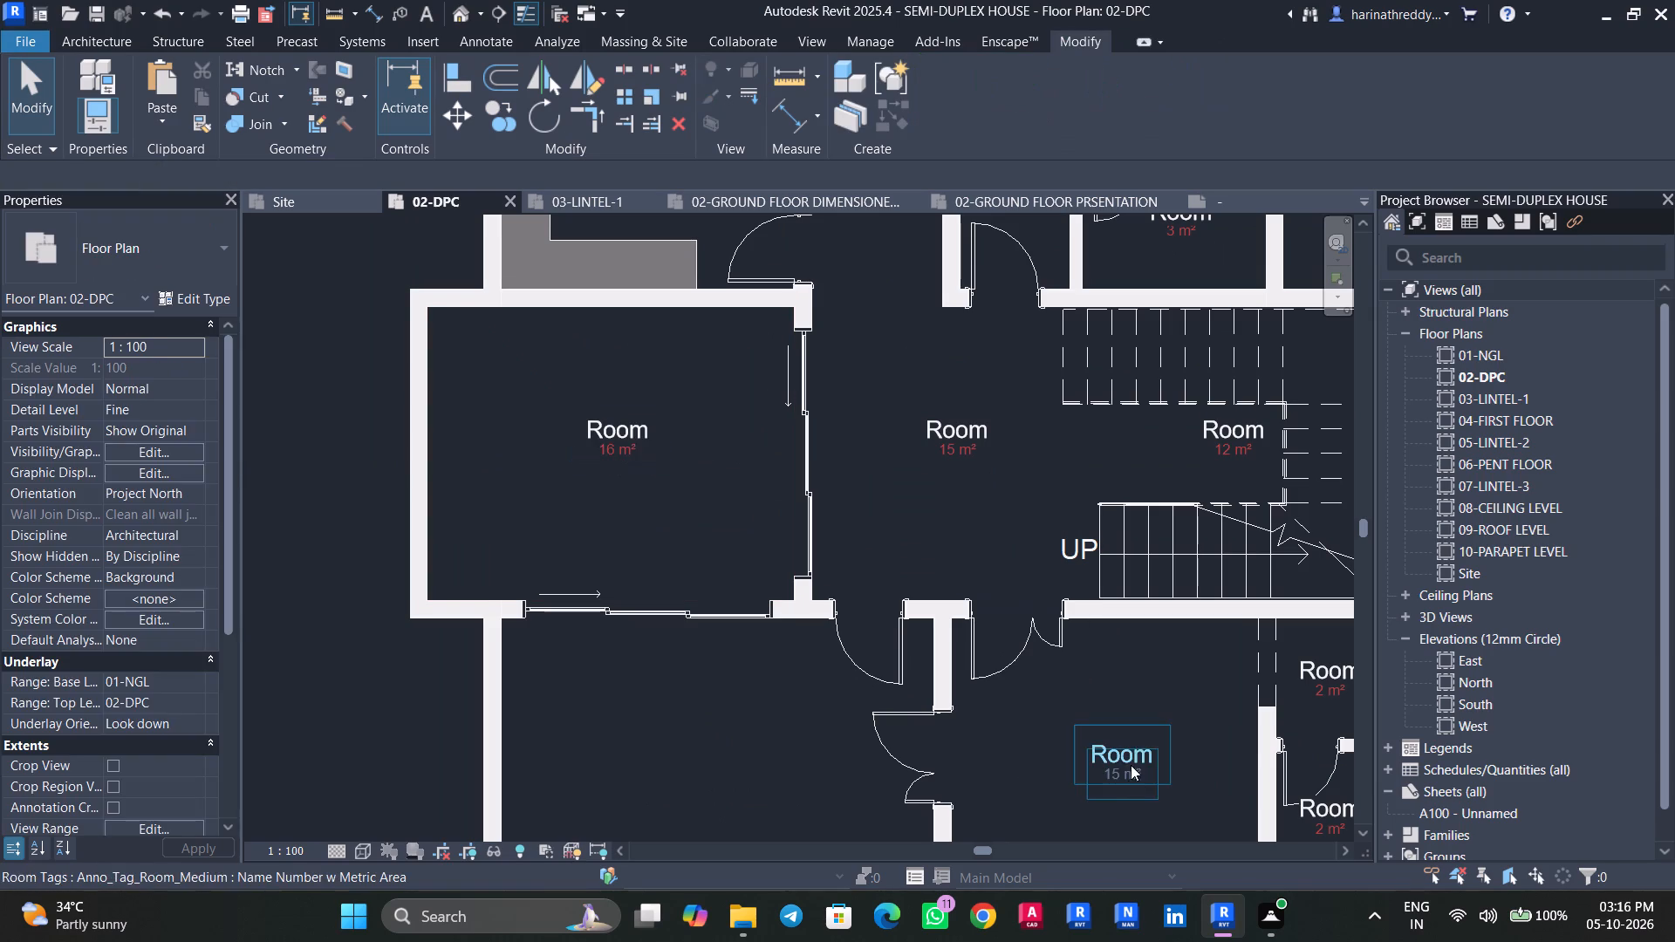
# Rename the 15 m² room between the entrance and the staircase to FOYER through its room tag.
pyautogui.doubleClick(1128, 743)
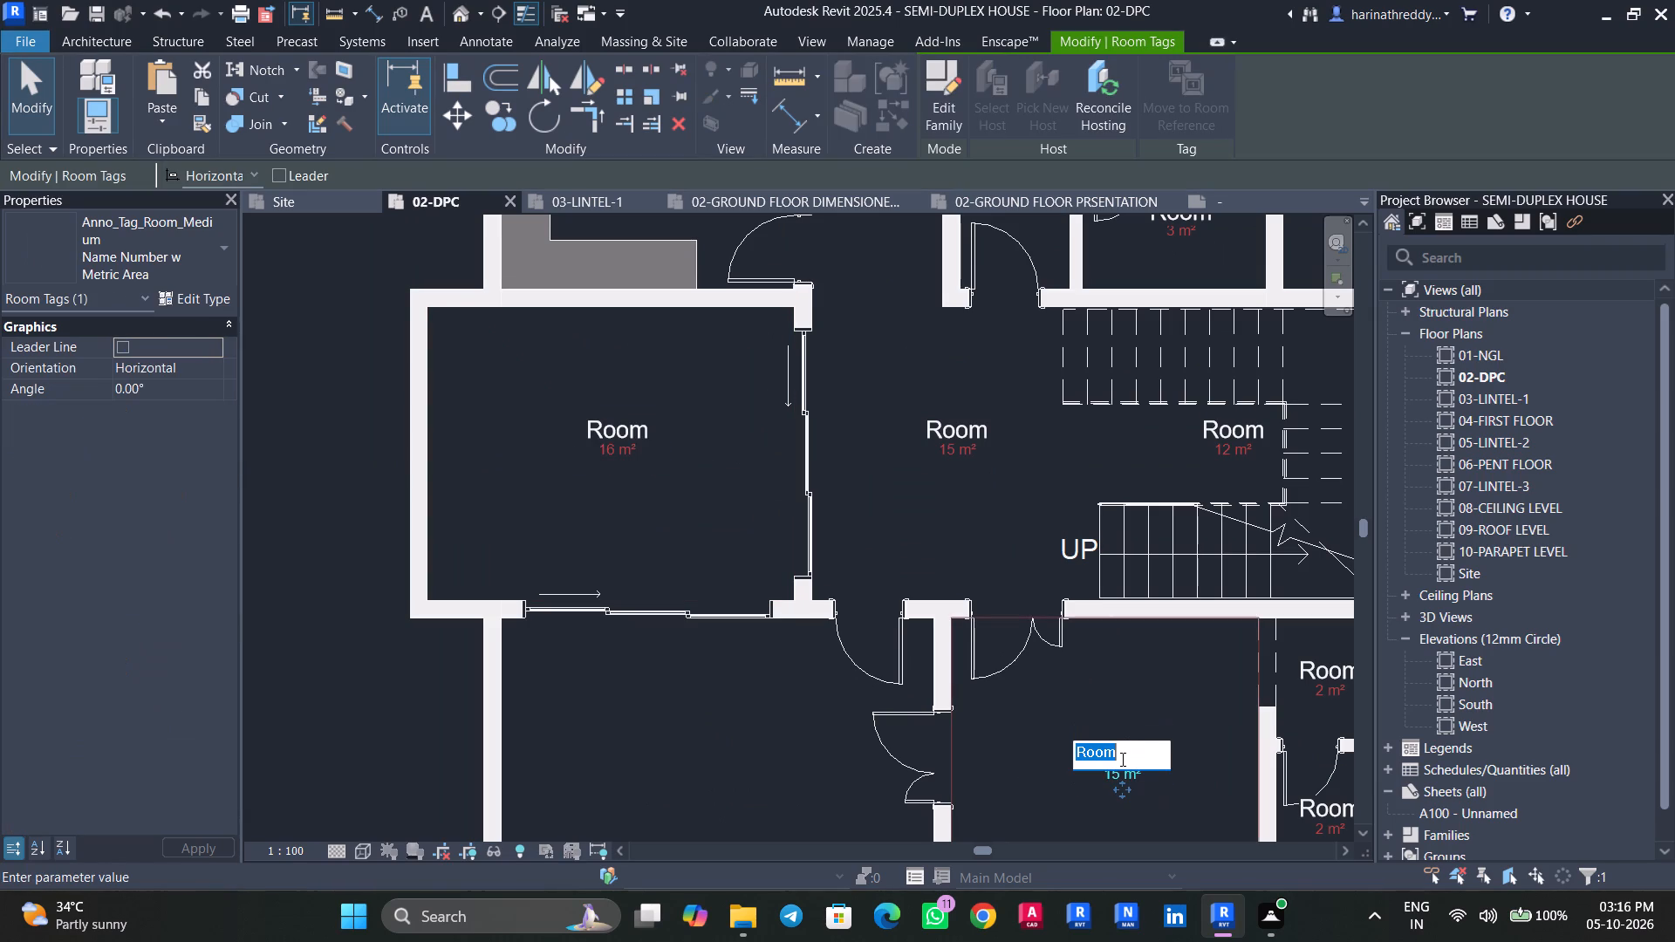
pyautogui.write('FOYER')
pyautogui.click(1113, 683)
pyautogui.moveTo(1104, 674); pyautogui.dragTo(968, 469, button='middle')
pyautogui.press('Escape')
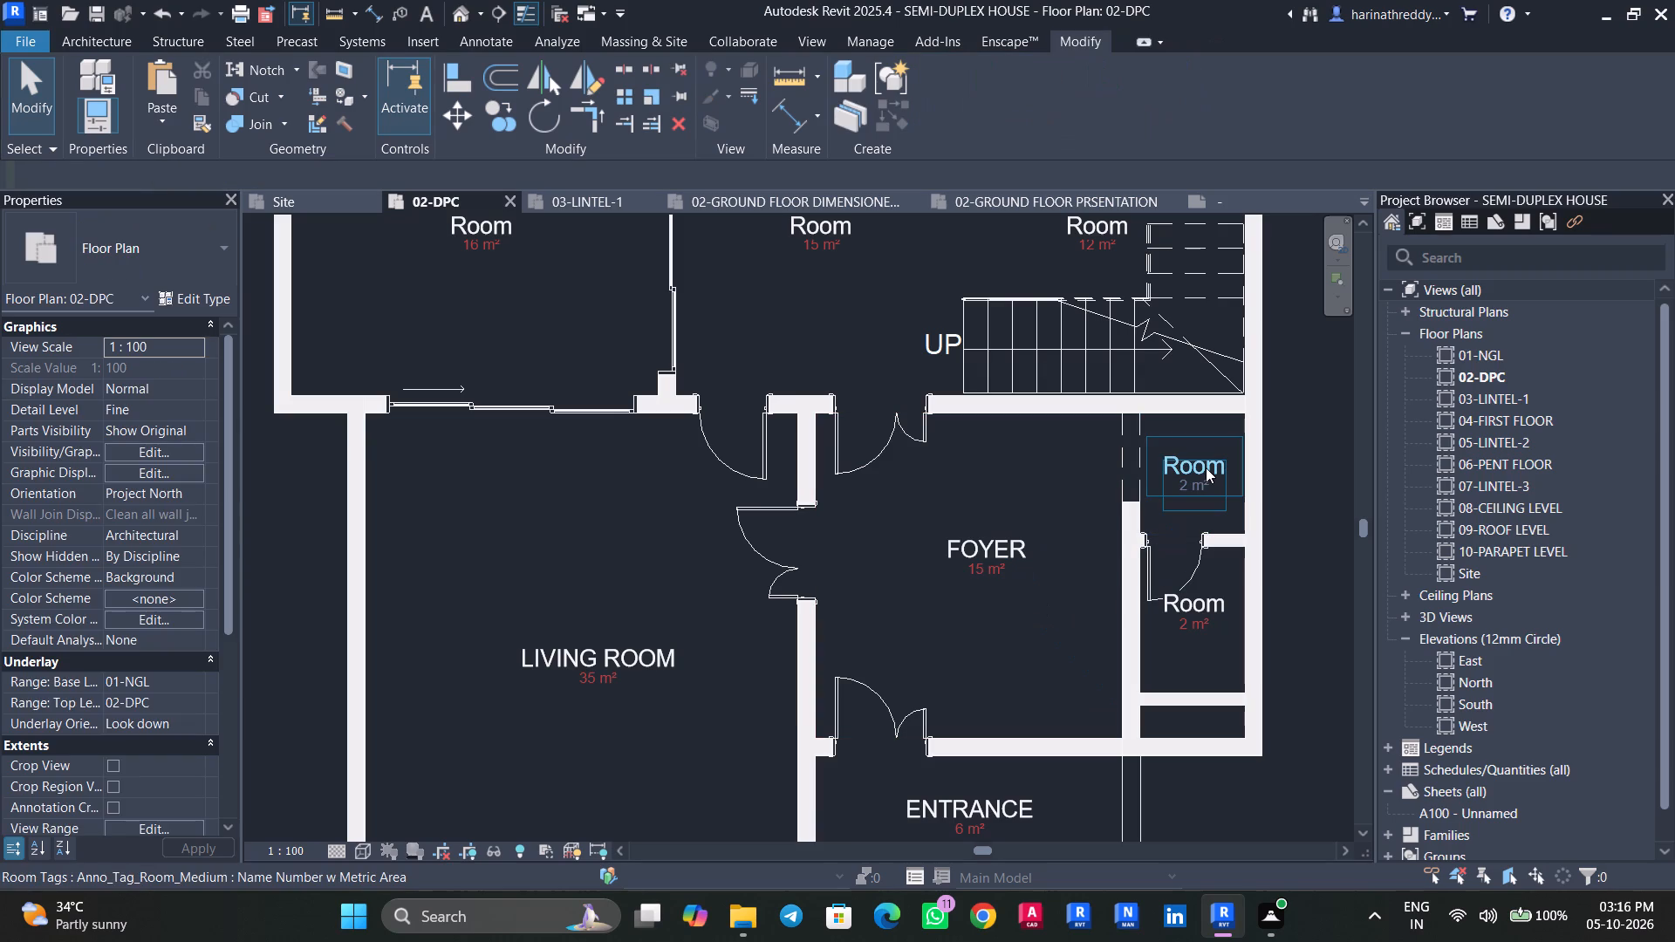
# Rename the small 2 m² room just below the staircase, beside the foyer, to TRAP LOBBY through its room tag.
pyautogui.scroll(2, 1206, 468)
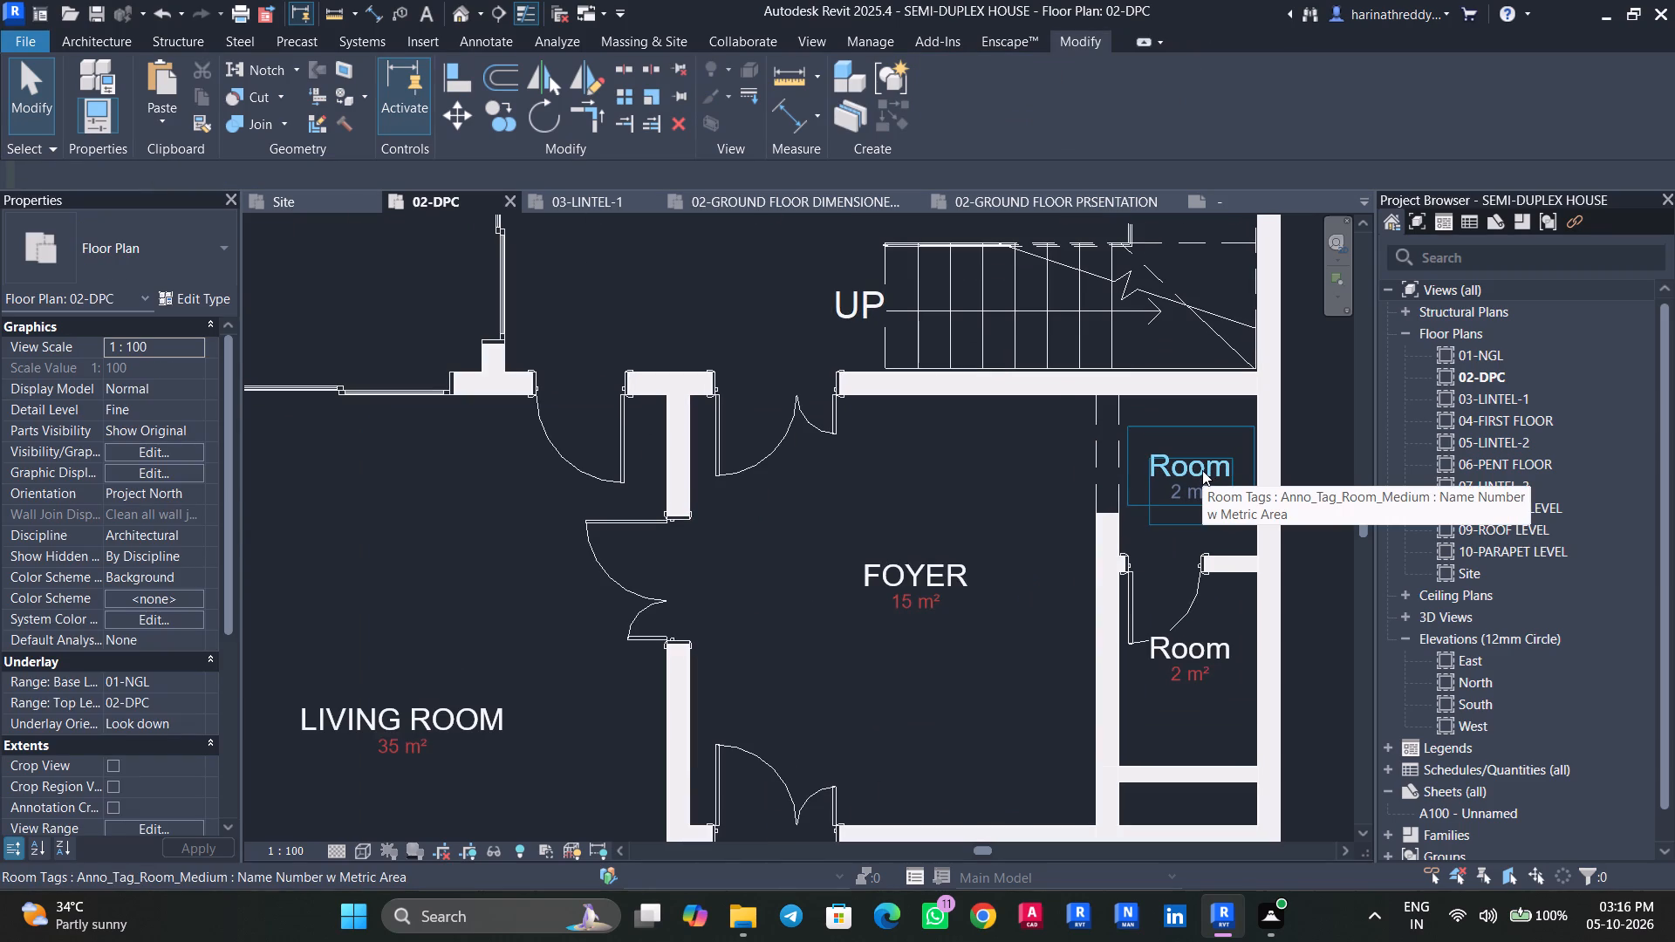
pyautogui.doubleClick(1200, 463)
pyautogui.write('TRAP LOBBY')
pyautogui.click(1004, 647)
pyautogui.press('Escape')
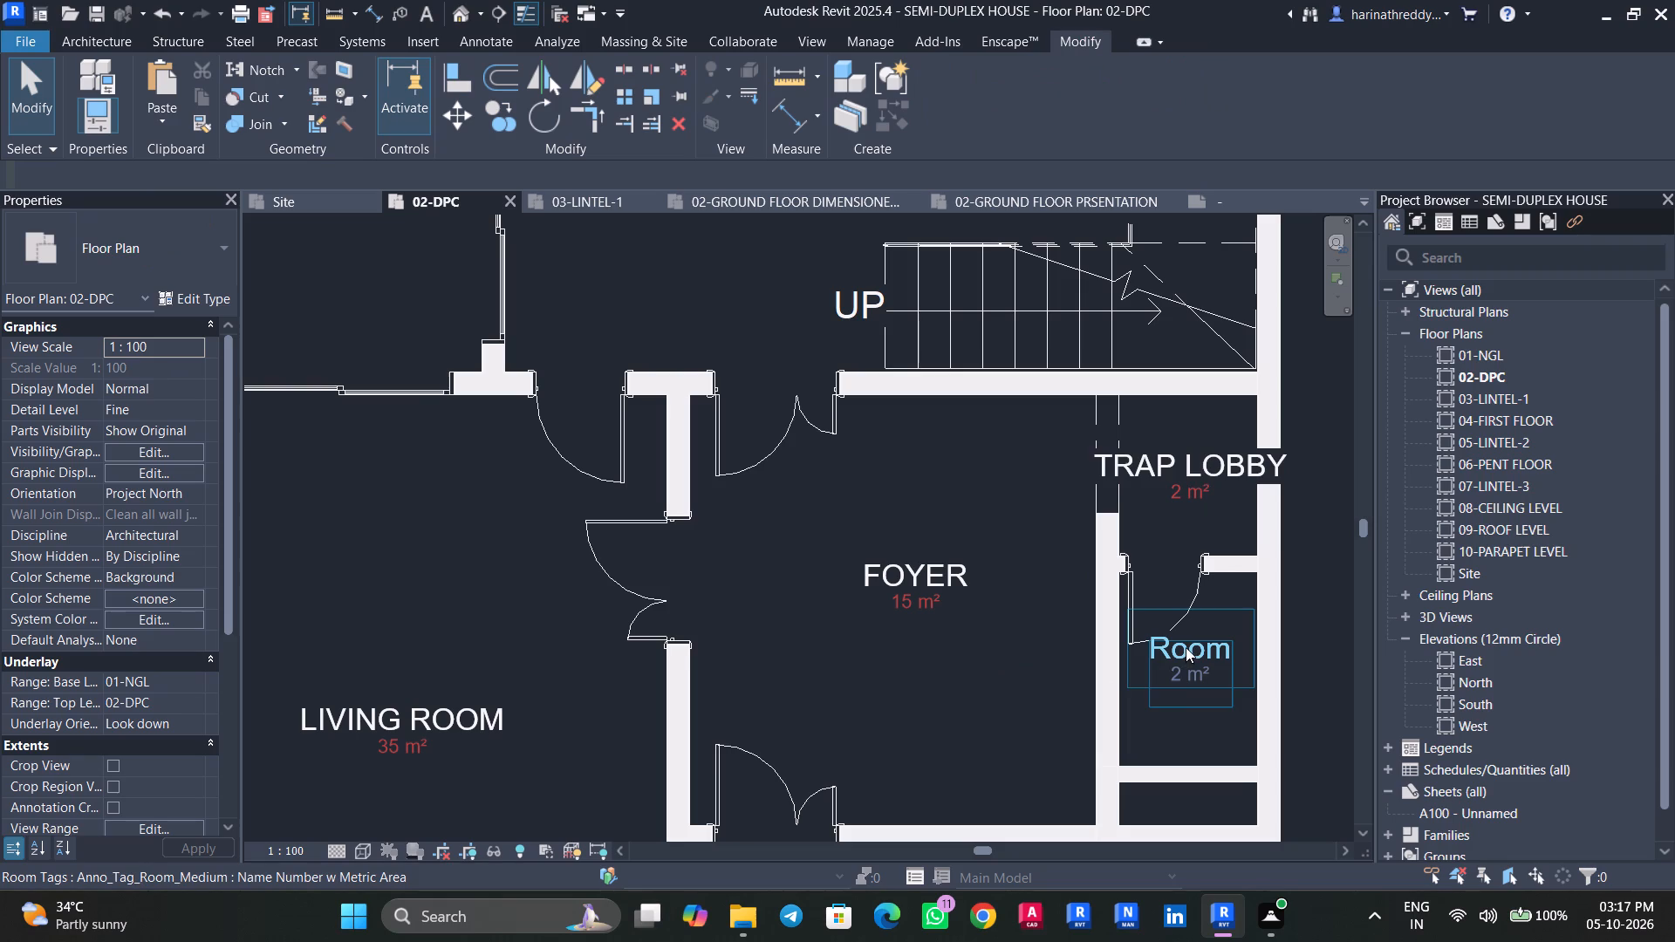
pyautogui.press('Escape')
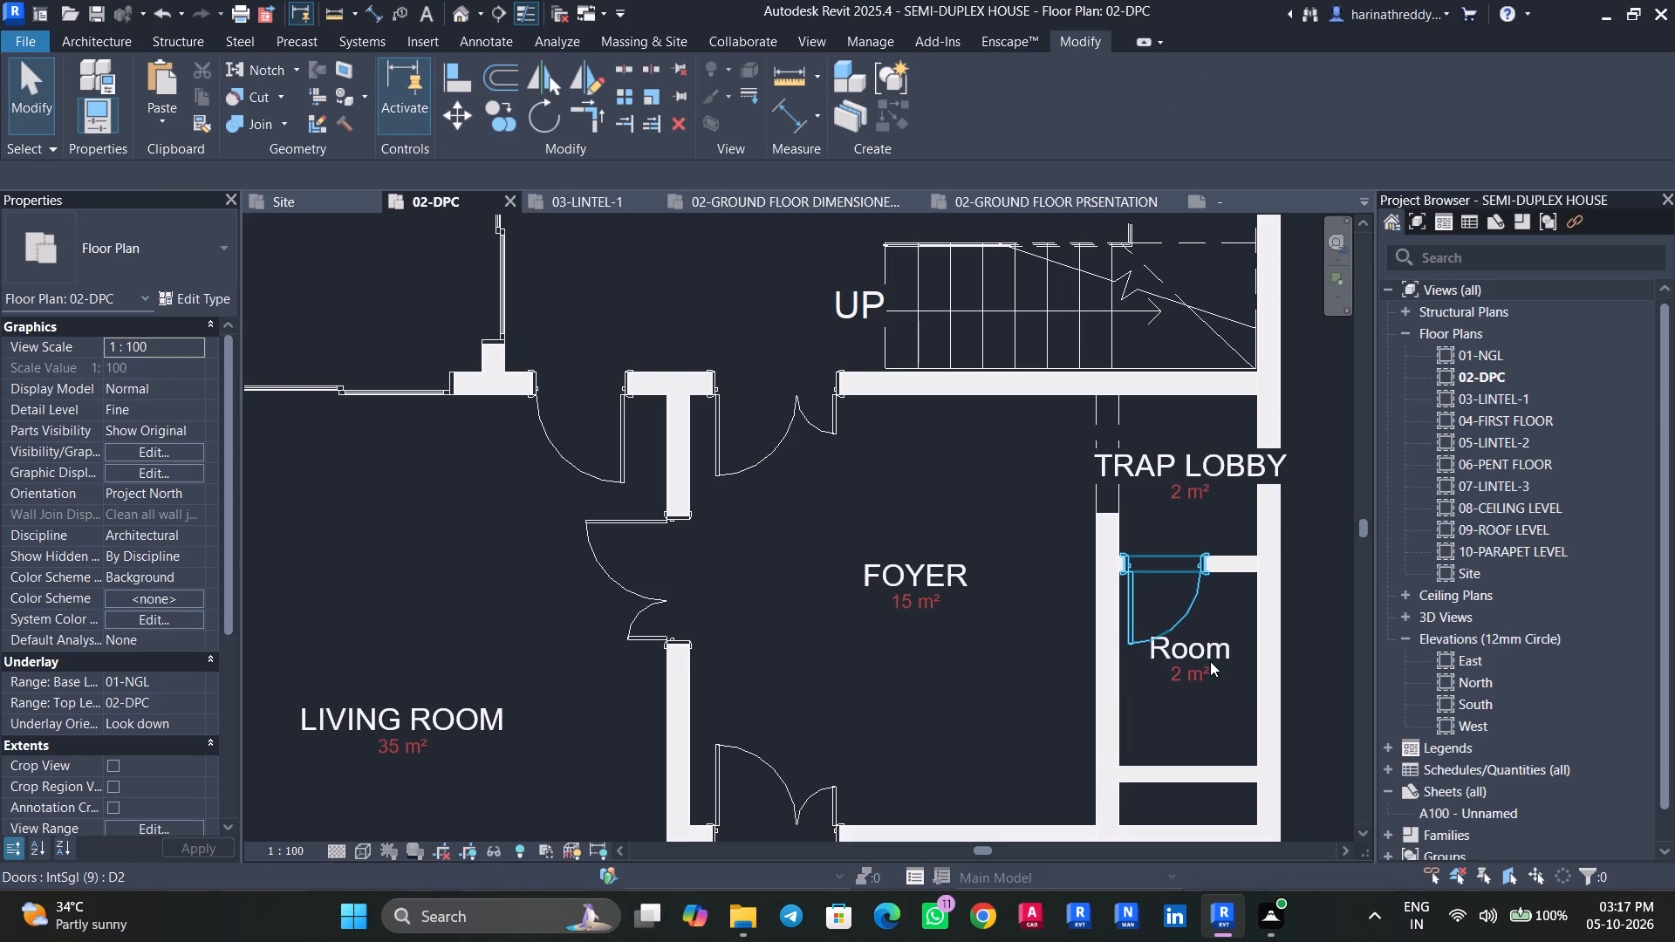
pyautogui.press('Escape')
pyautogui.press('Escape')
# Rename the 2 m² room behind the trap lobby's door to GUEST W.C through its room tag.
pyautogui.click(1214, 645)
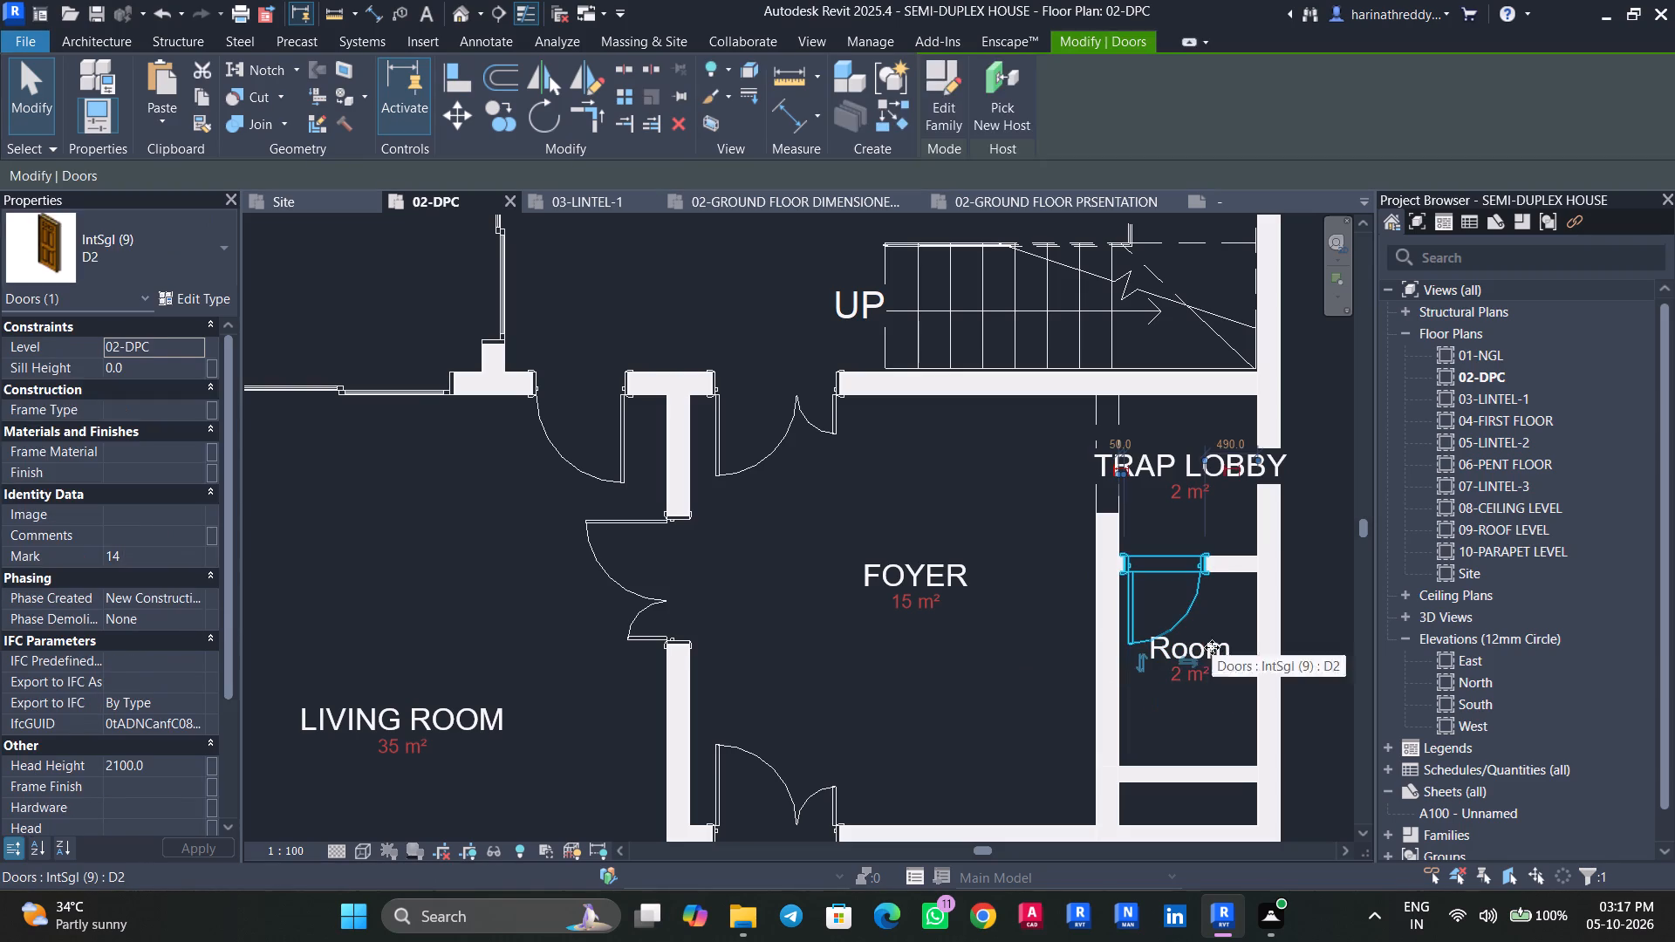
pyautogui.press('Escape')
pyautogui.press('Escape')
pyautogui.press('Tab')
pyautogui.doubleClick(1210, 652)
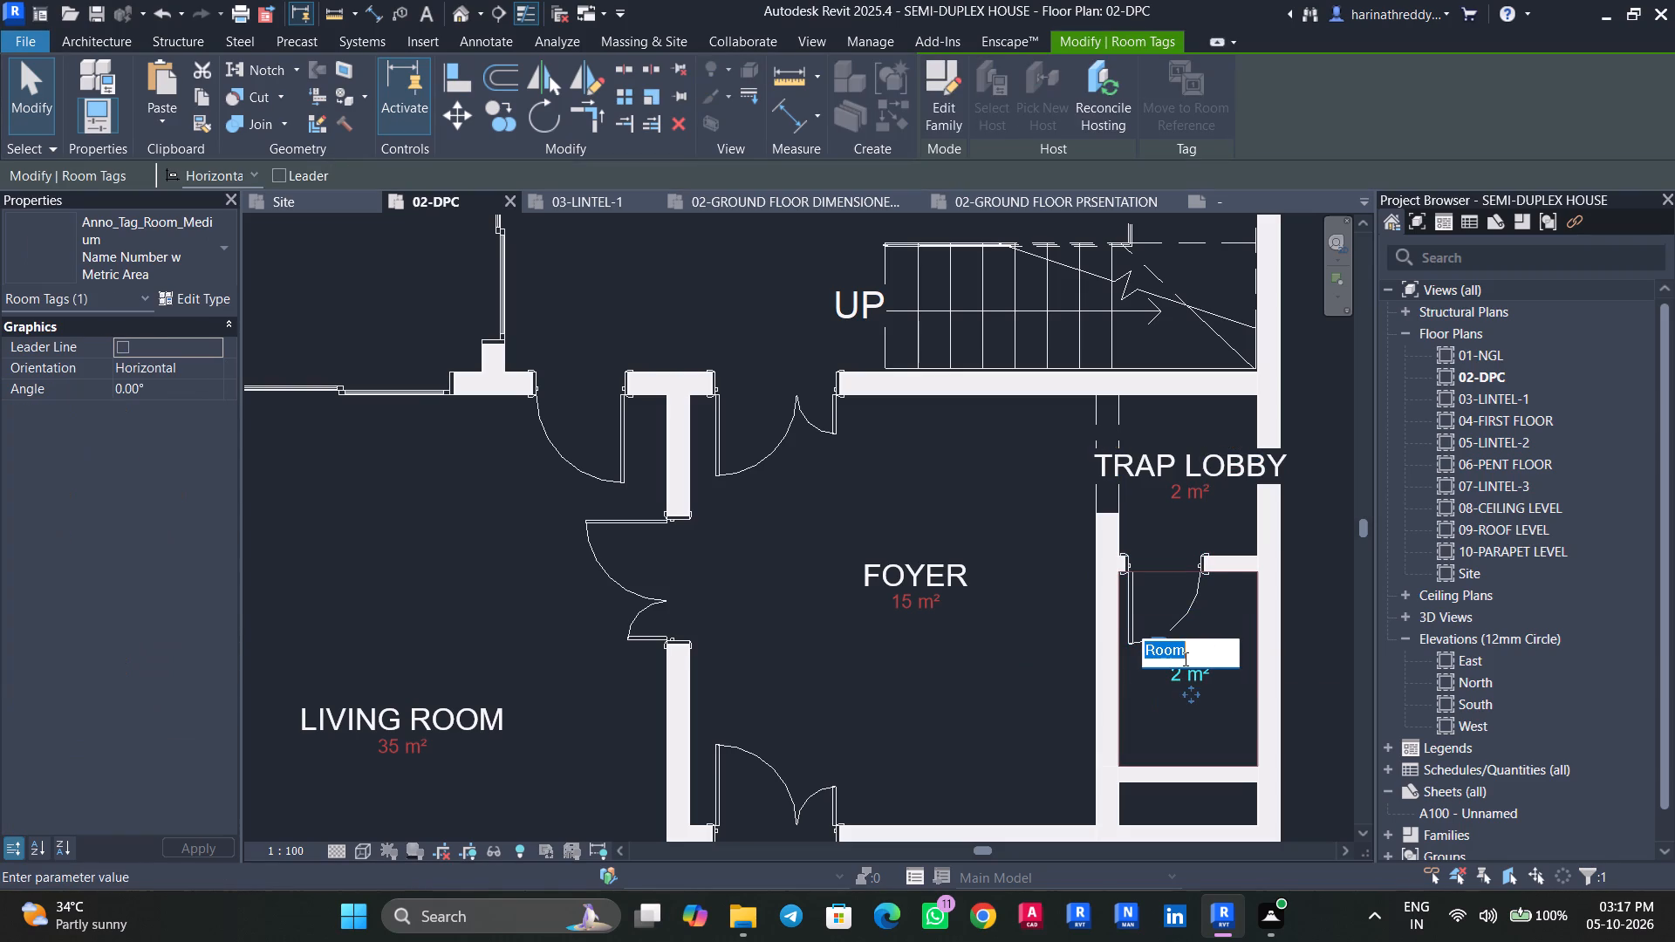
pyautogui.write('GI=')
pyautogui.press('BackSpace')
pyautogui.press('BackSpace')
pyautogui.write('UEST W.C')
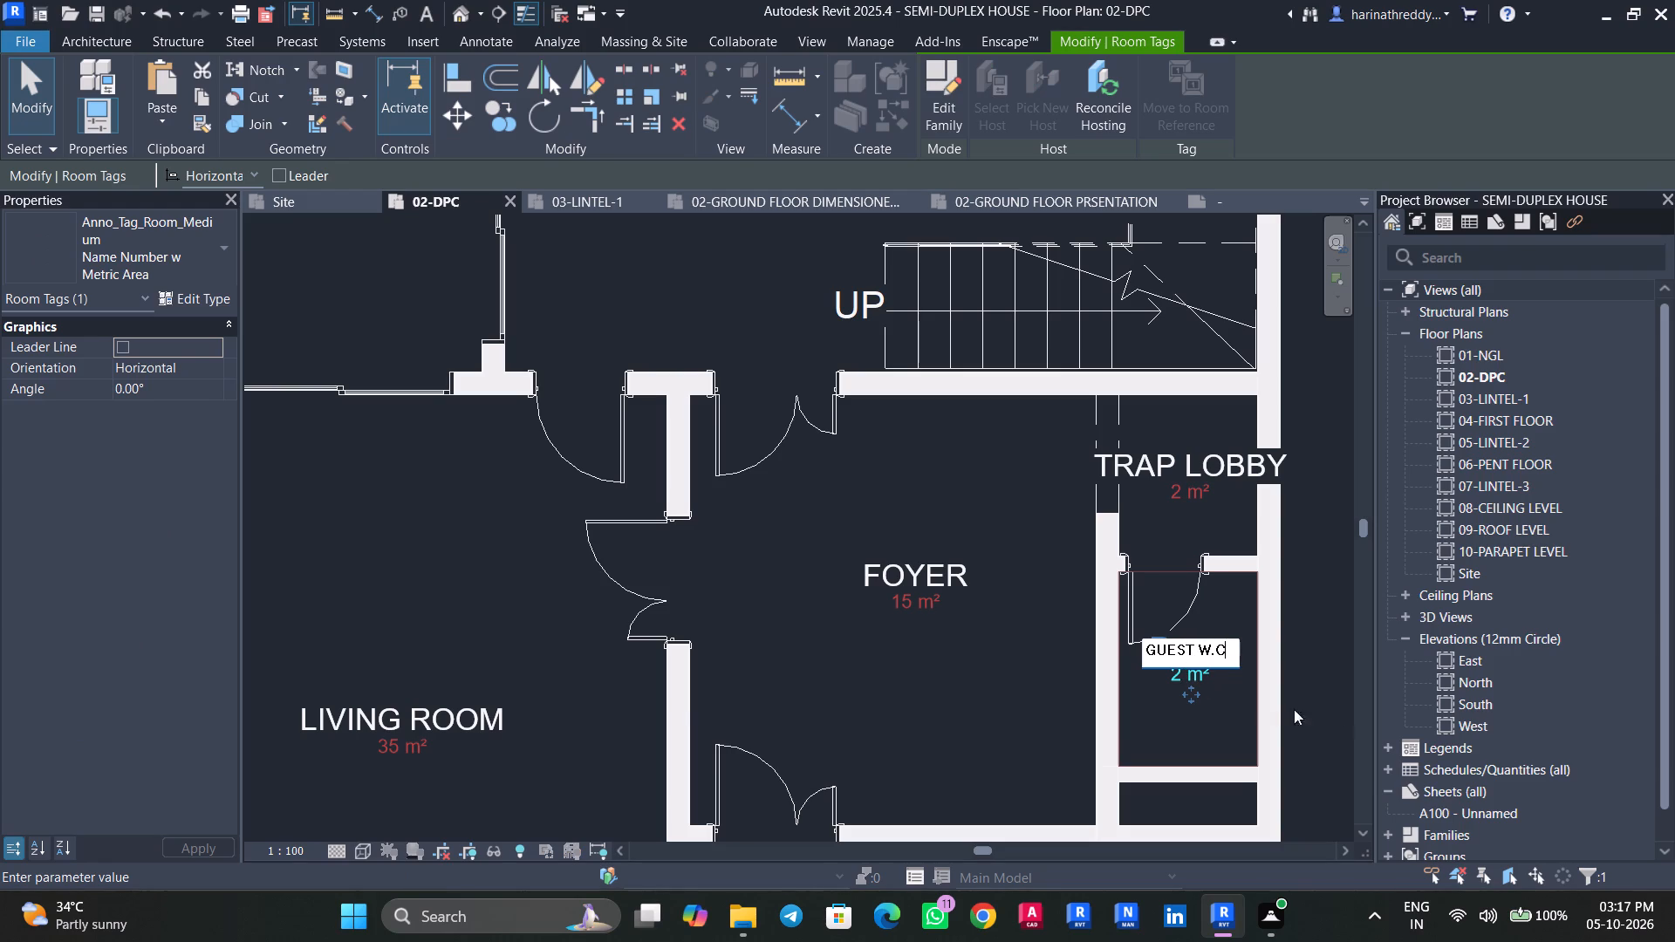
pyautogui.click(991, 700)
pyautogui.scroll(-4, 977, 648)
pyautogui.moveTo(985, 679); pyautogui.dragTo(993, 707, button='middle')
pyautogui.press('Escape')
pyautogui.press('Escape')
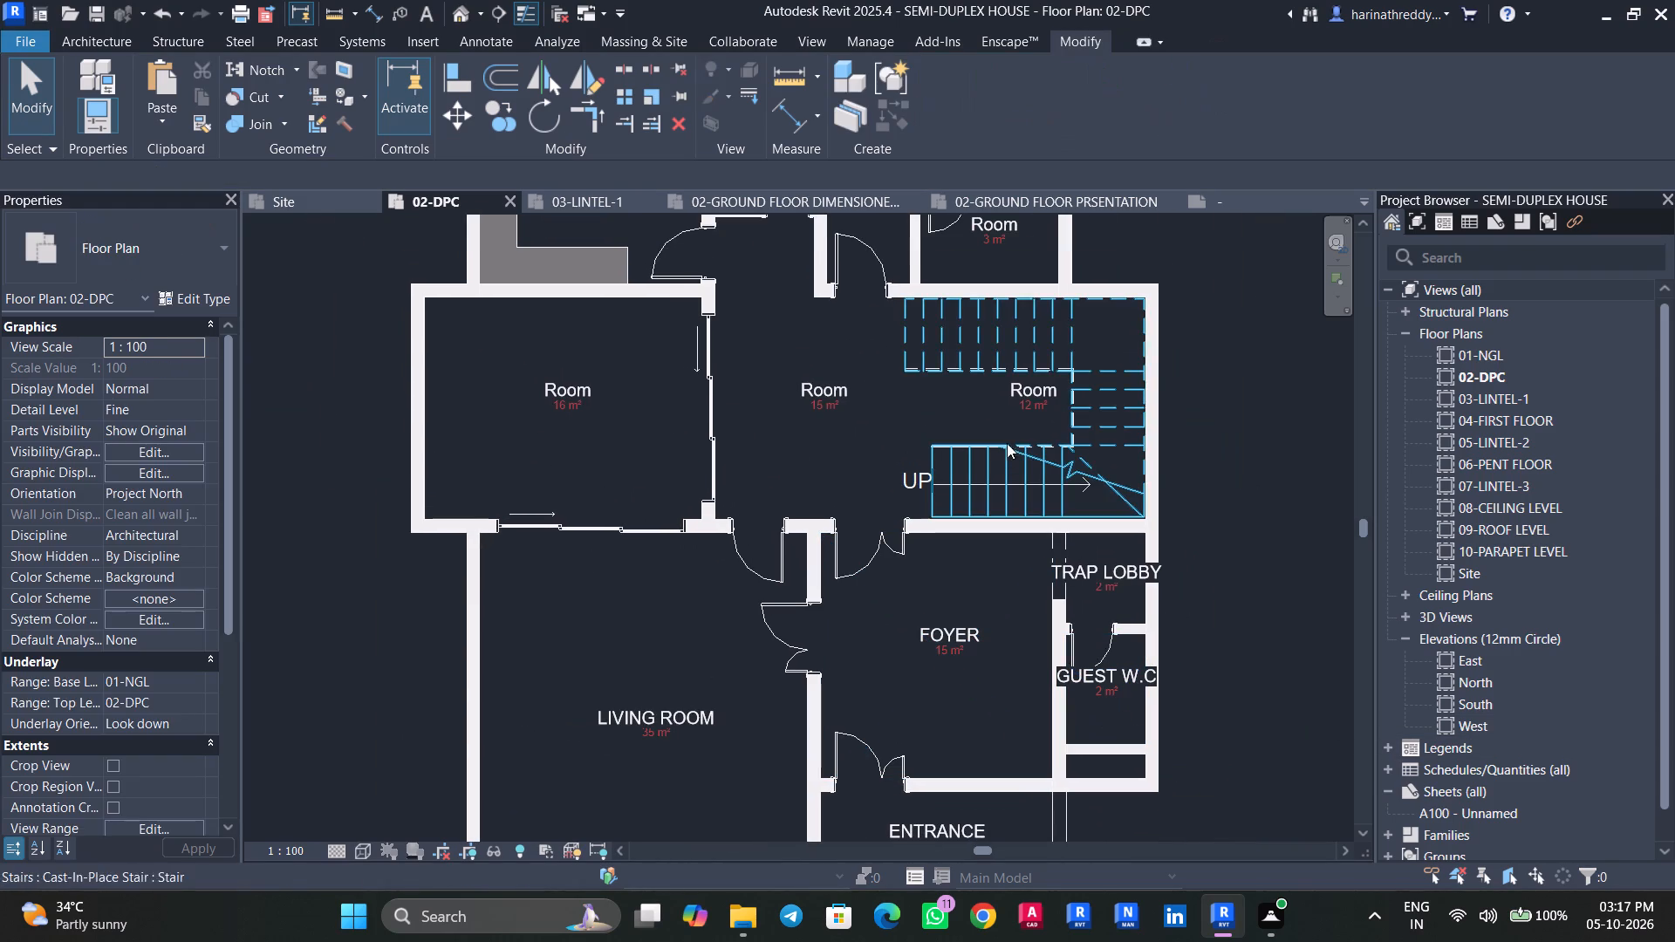
# Rename the 12 m² room at the staircase to STAIR WAY through its room tag.
pyautogui.click(1041, 388)
pyautogui.click(1039, 388)
pyautogui.write('STAO')
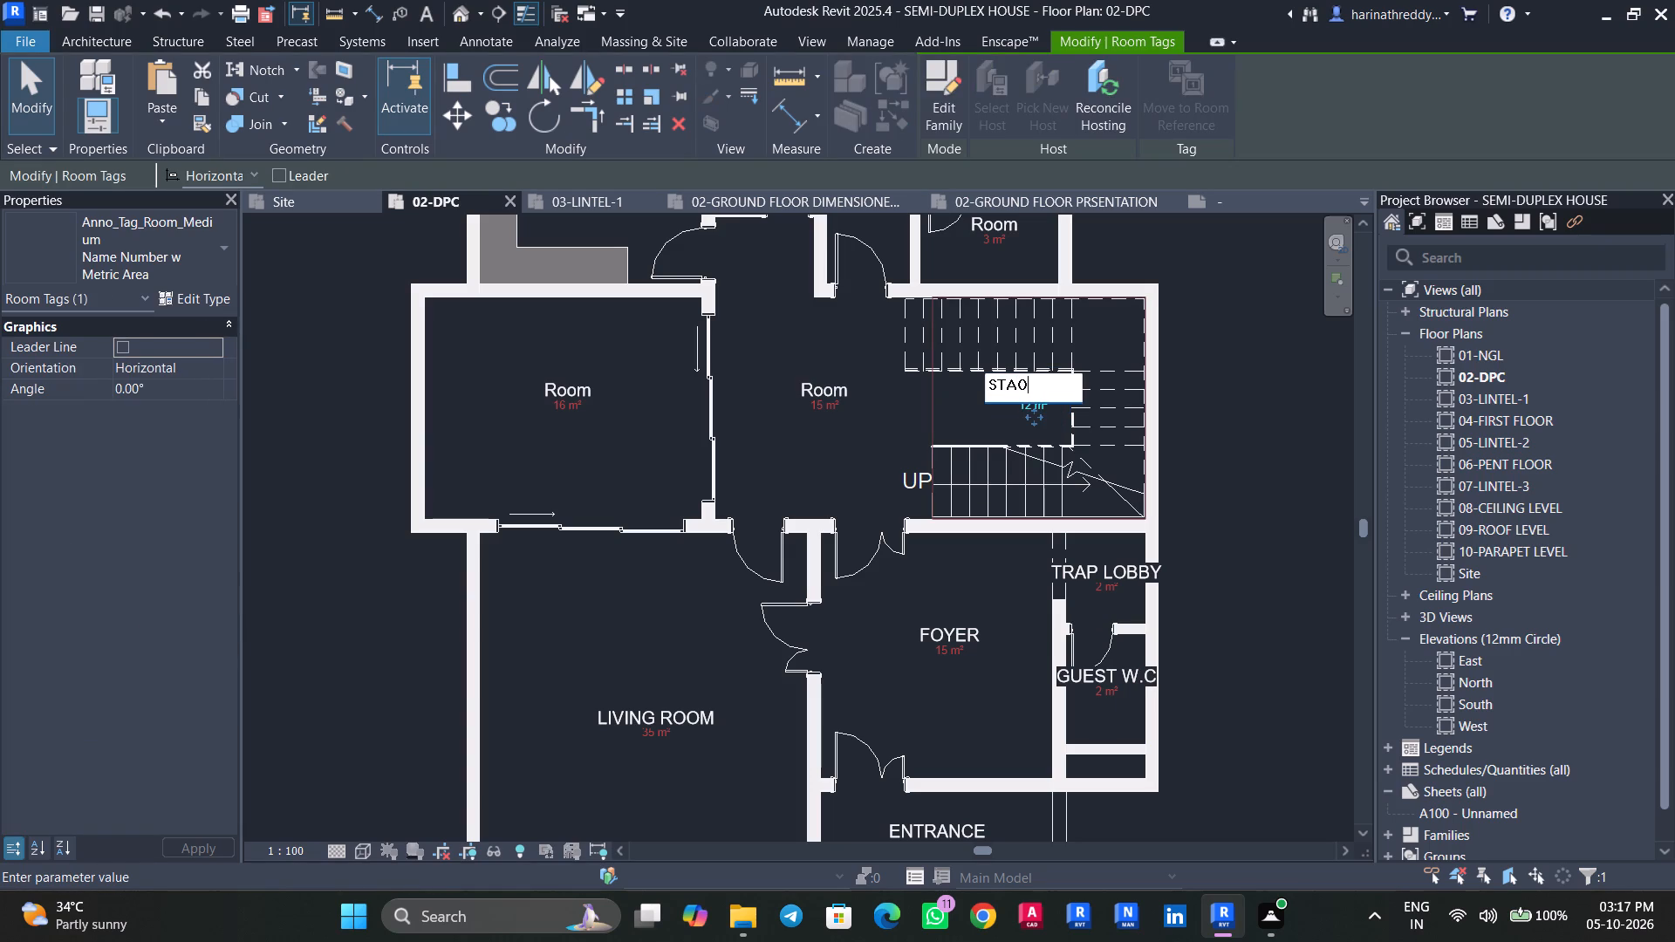
pyautogui.press('BackSpace')
pyautogui.write('IR WAY')
pyautogui.click(834, 458)
pyautogui.press('Escape')
pyautogui.press('Escape')
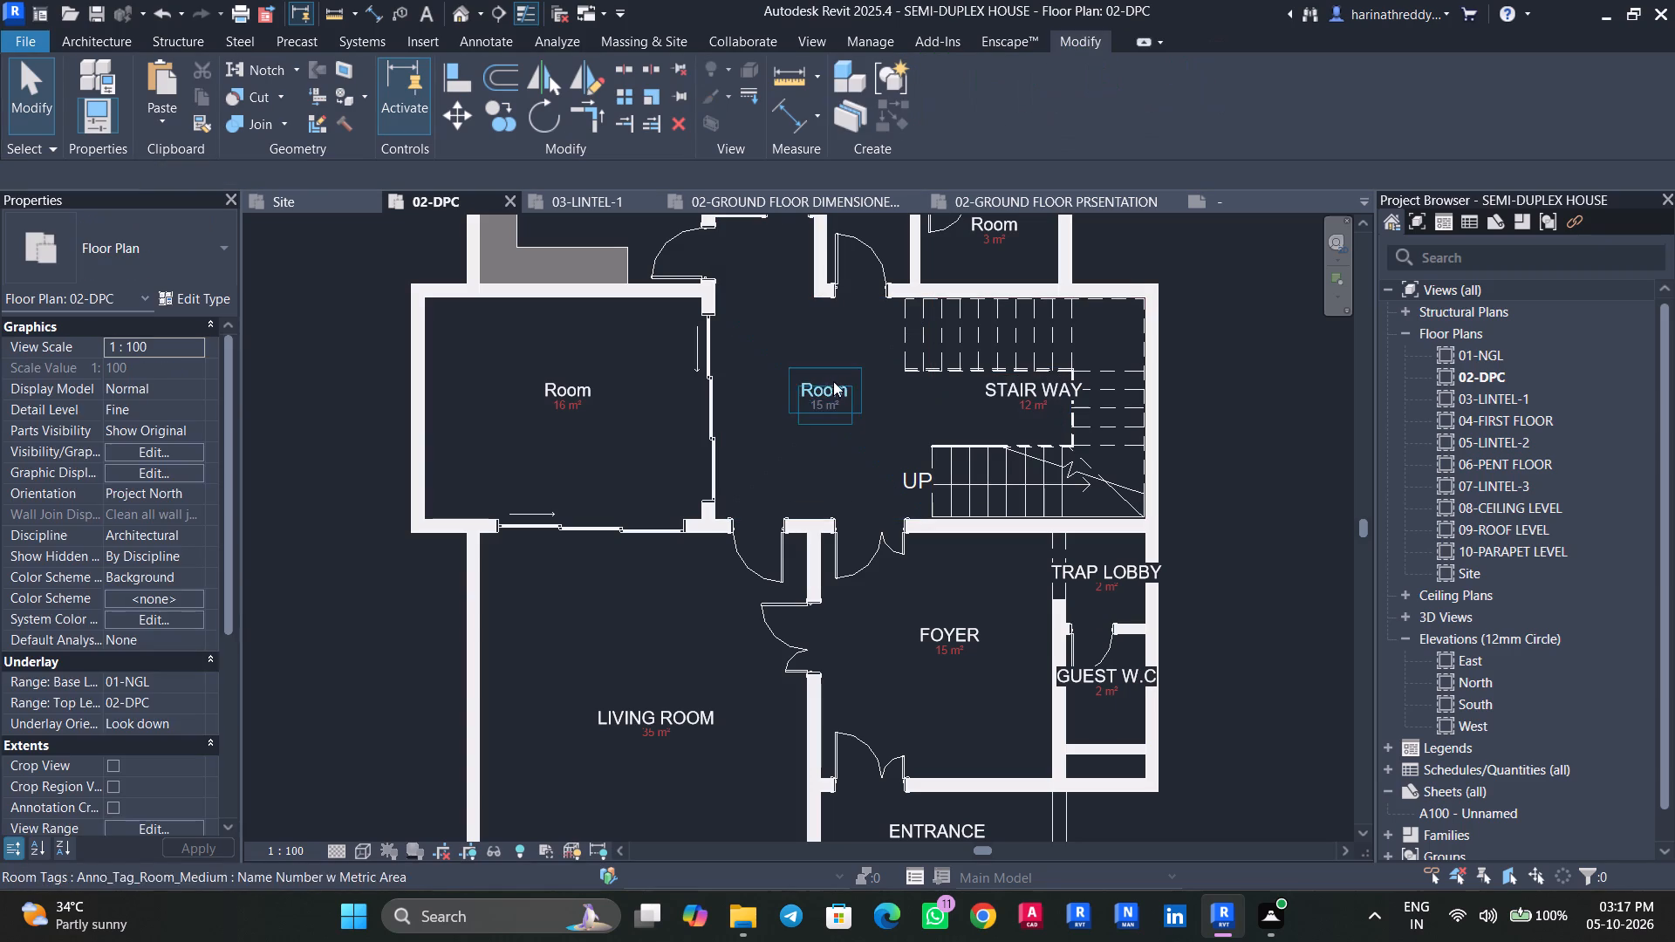
# Rename the 15 m² room beside the stair way to LOBBY through its room tag.
pyautogui.doubleClick(833, 382)
pyautogui.write('LOBBY')
pyautogui.click(785, 450)
pyautogui.moveTo(747, 459); pyautogui.dragTo(866, 564, button='middle')
pyautogui.press('Escape')
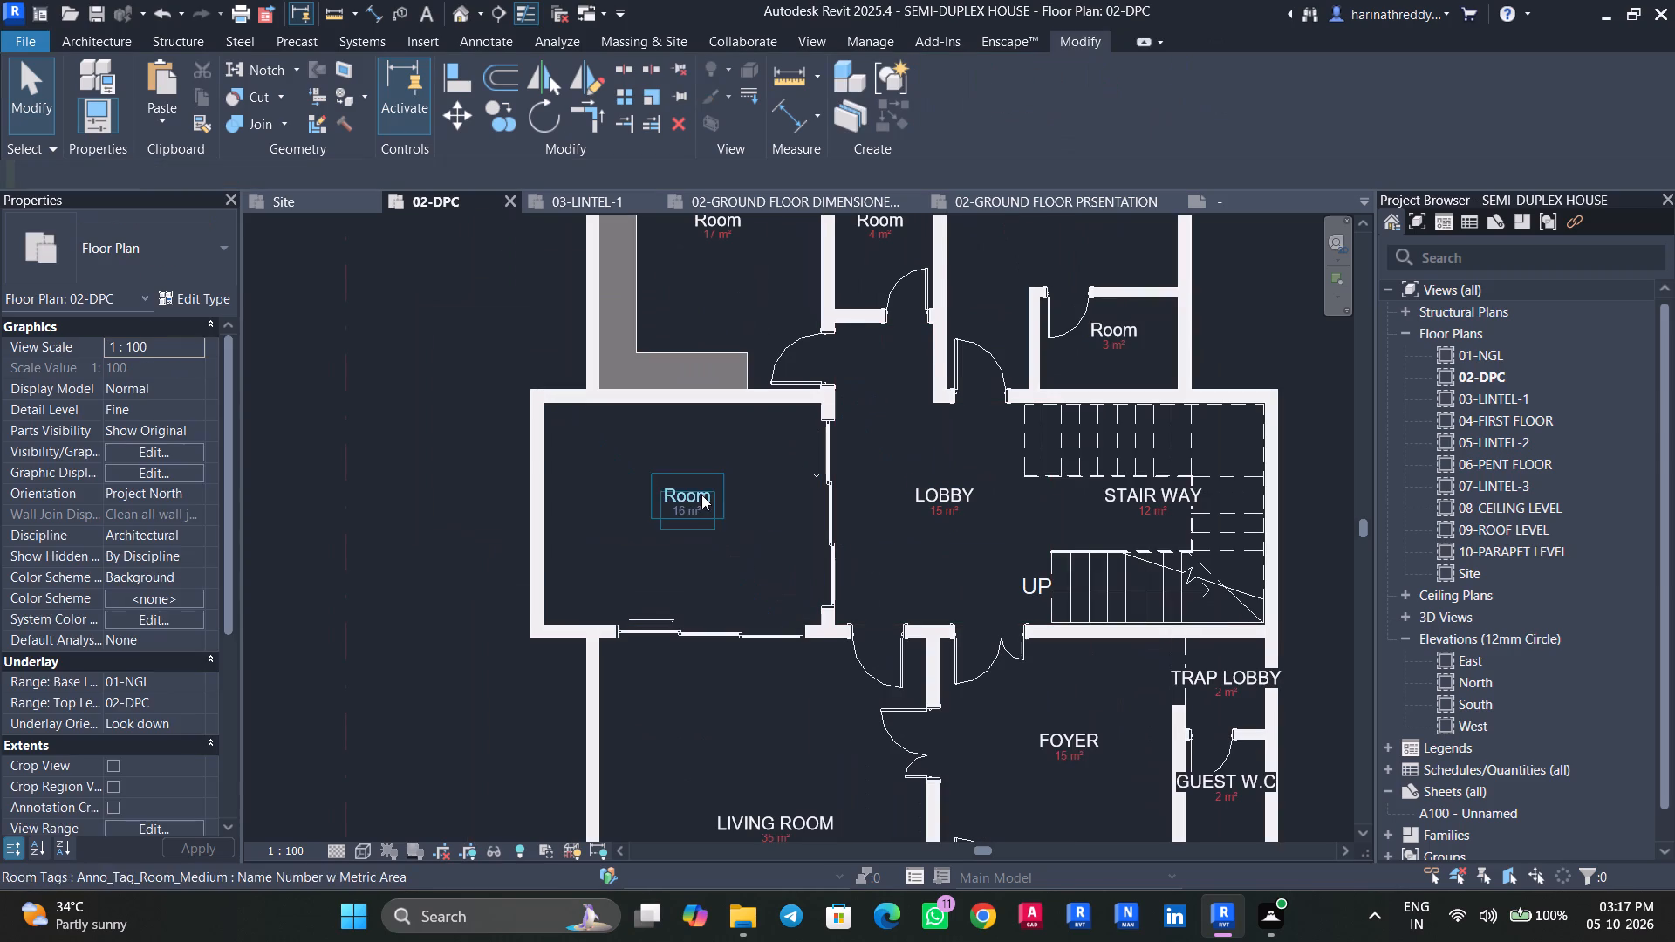
# Rename the 16 m² room adjoining the lobby to DINING through its room tag.
pyautogui.doubleClick(700, 493)
pyautogui.write('DINING')
pyautogui.click(762, 542)
pyautogui.press('Escape')
pyautogui.press('Escape')
# Extend the dining room's name to DINING AREA through its room tag.
pyautogui.moveTo(729, 296); pyautogui.dragTo(734, 349, button='middle')
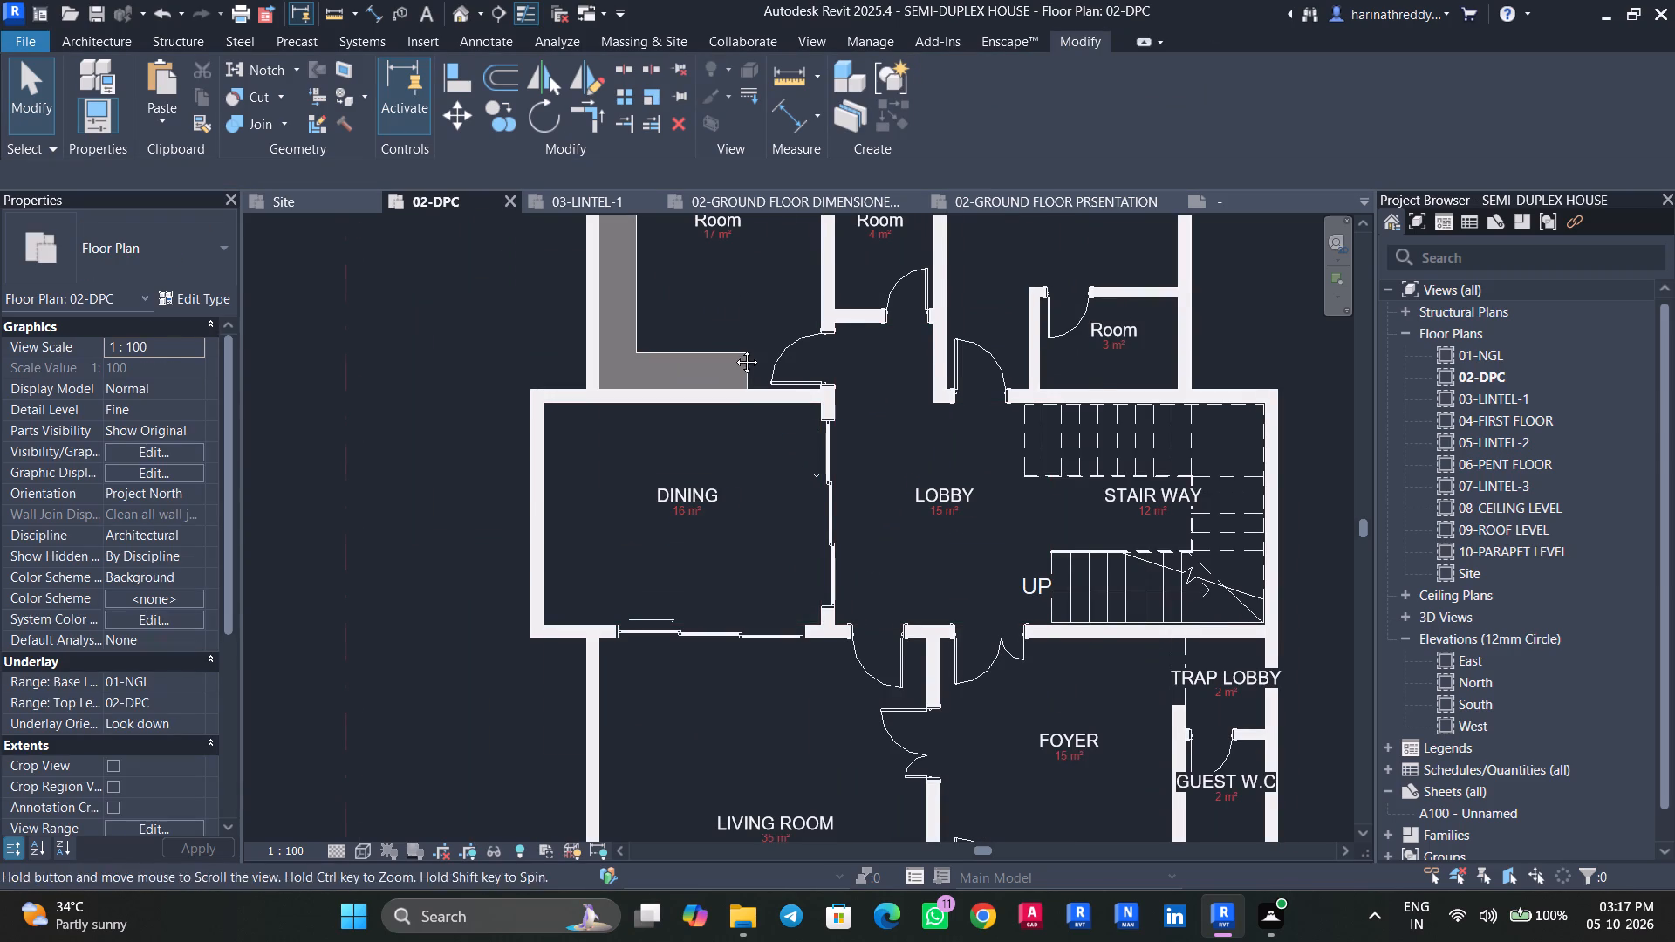
pyautogui.moveTo(734, 349); pyautogui.dragTo(769, 512, button='middle')
pyautogui.click(709, 712)
pyautogui.click(742, 713)
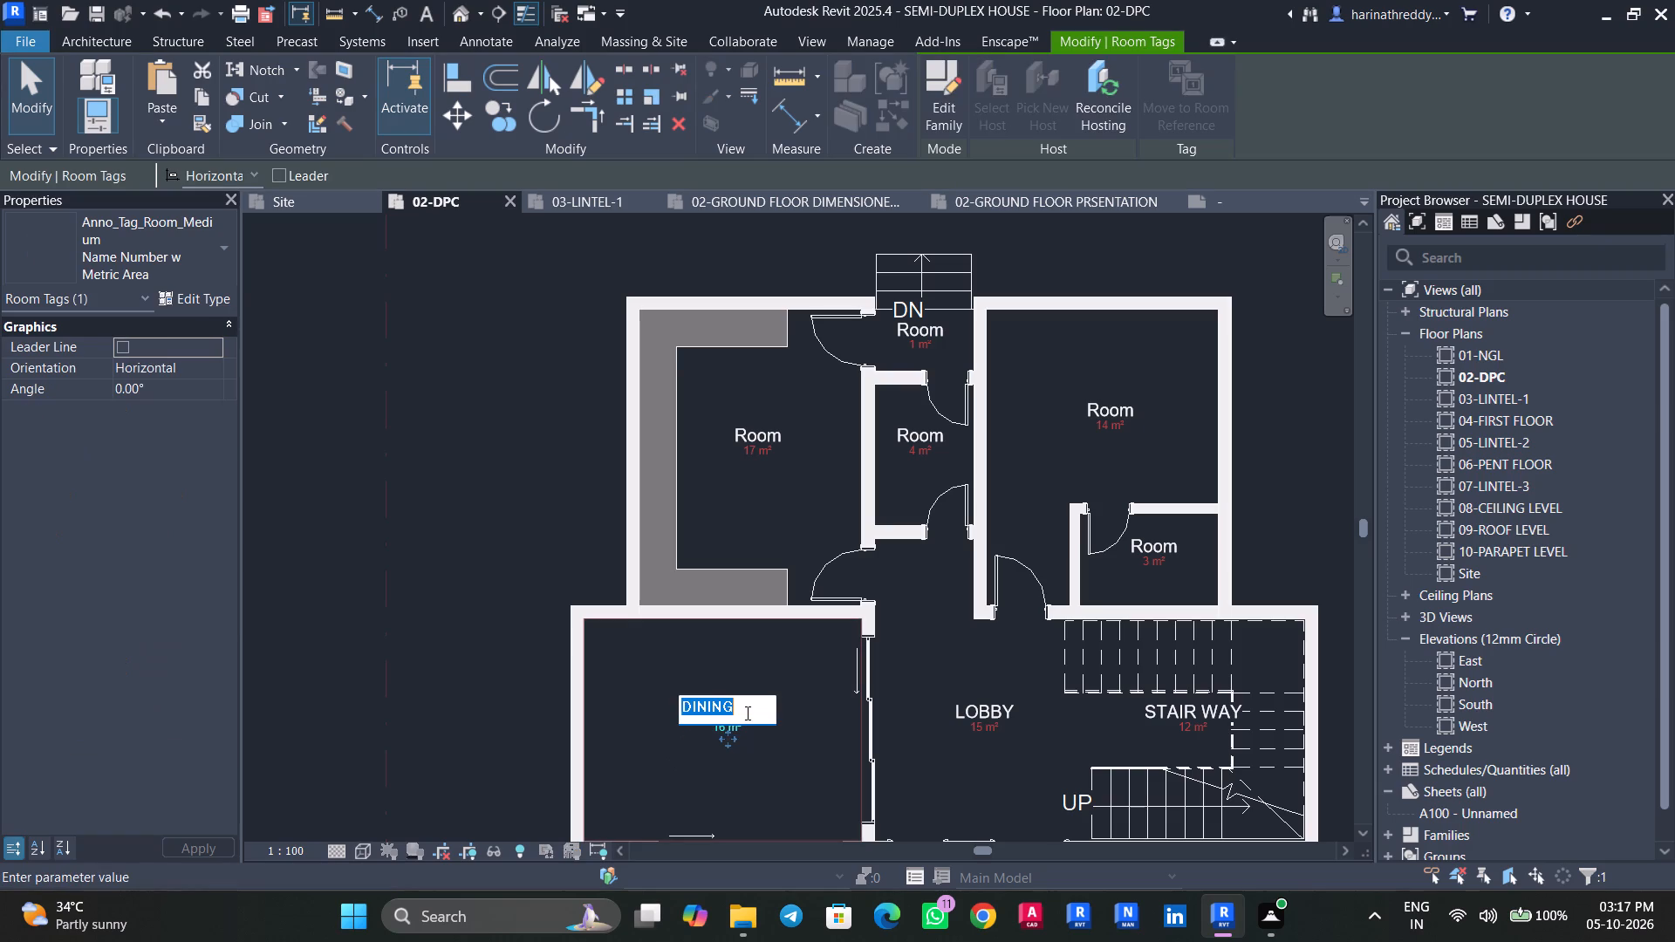
pyautogui.click(749, 709)
pyautogui.press('space')
pyautogui.write('AREA')
pyautogui.click(766, 744)
pyautogui.press('Escape')
pyautogui.press('Escape')
# Rename the 17 m² room with the L-shaped counters, above the dining area, to KITCHEN through its room tag.
pyautogui.doubleClick(766, 427)
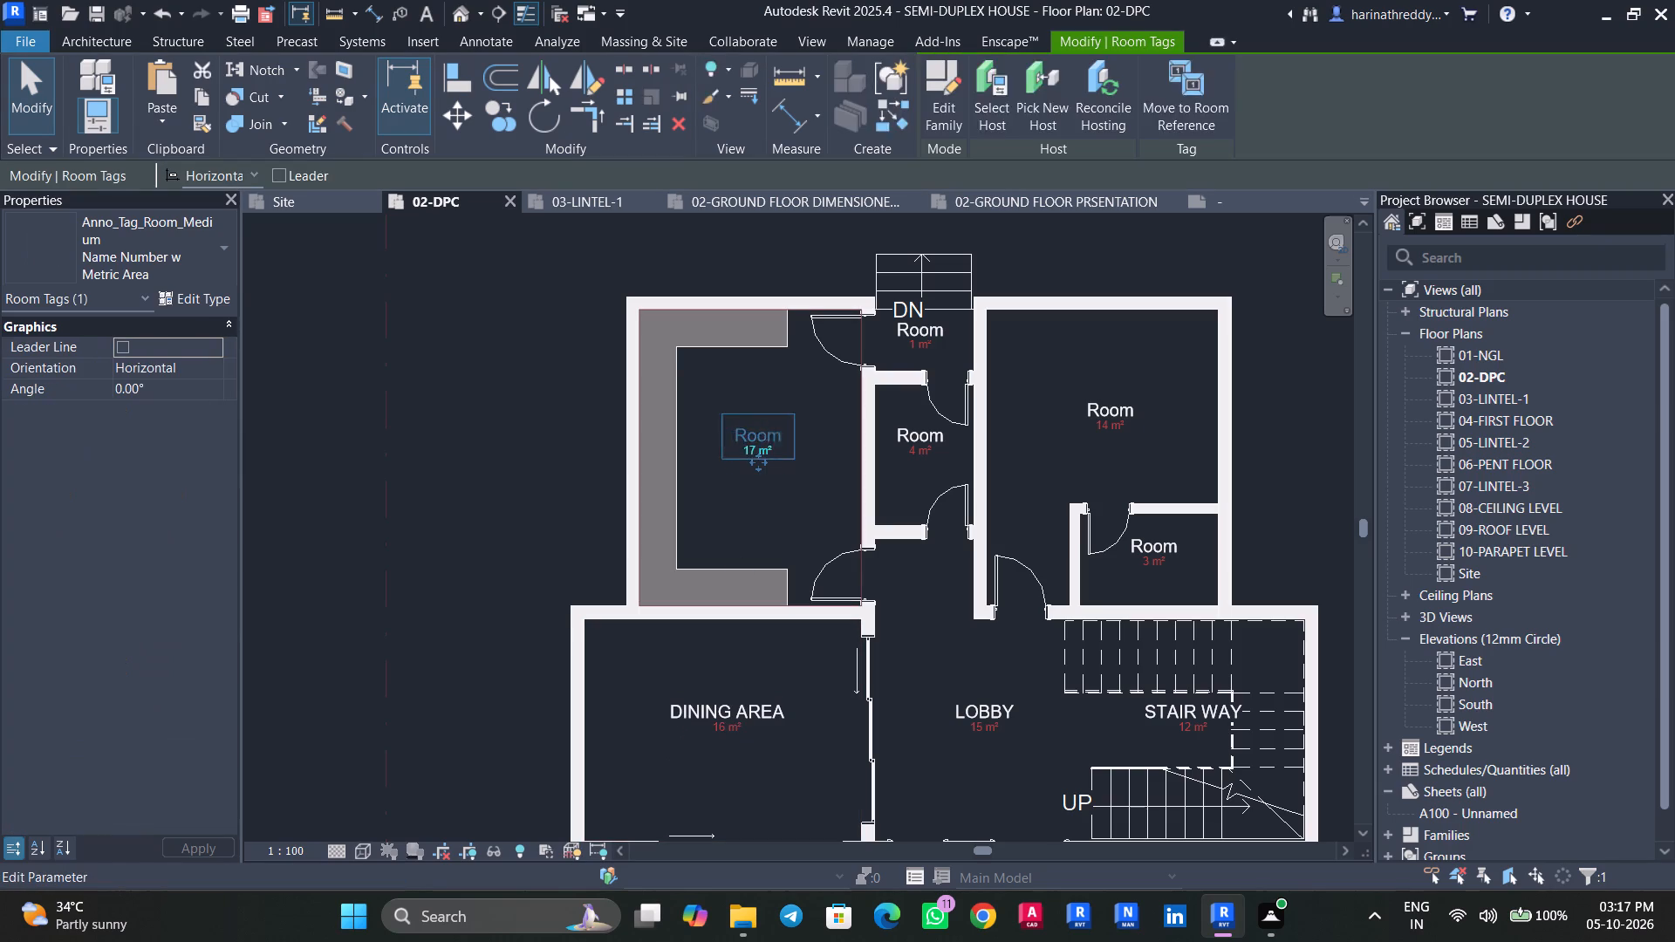
pyautogui.write('KITCHEN')
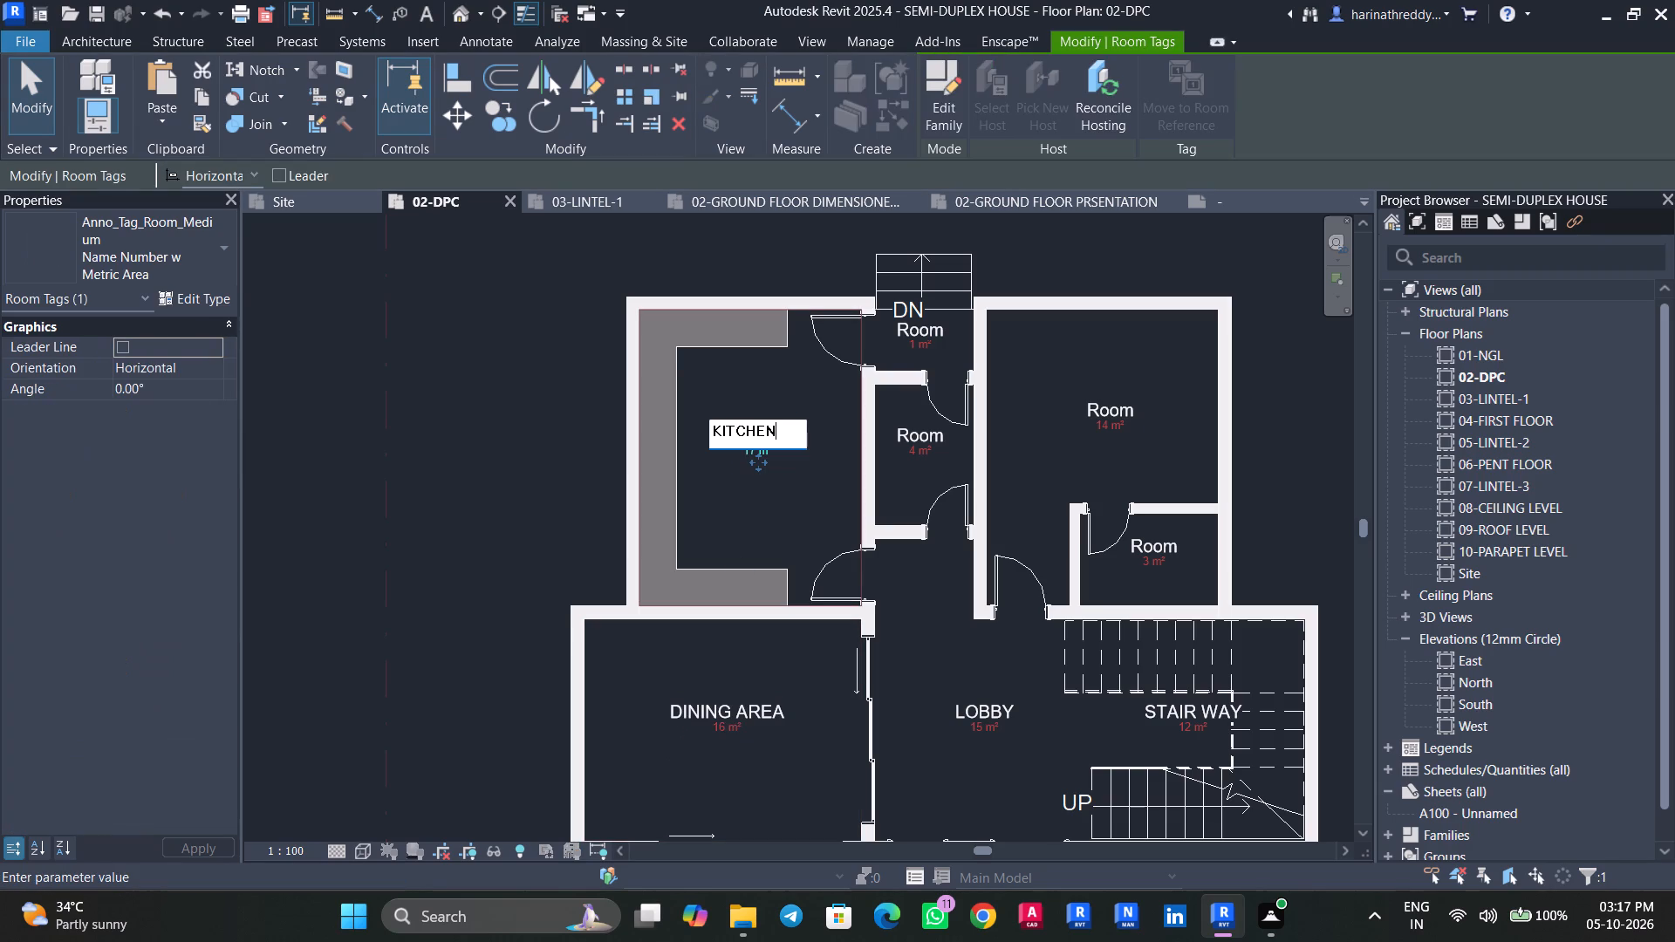
pyautogui.click(817, 515)
pyautogui.press('Escape')
pyautogui.press('Escape')
# Rename the 3 m² room enclosed in the corner of the 14 m² room to BATH/W.C through its room tag.
pyautogui.scroll(3, 912, 422)
pyautogui.moveTo(910, 420); pyautogui.dragTo(807, 466, button='middle')
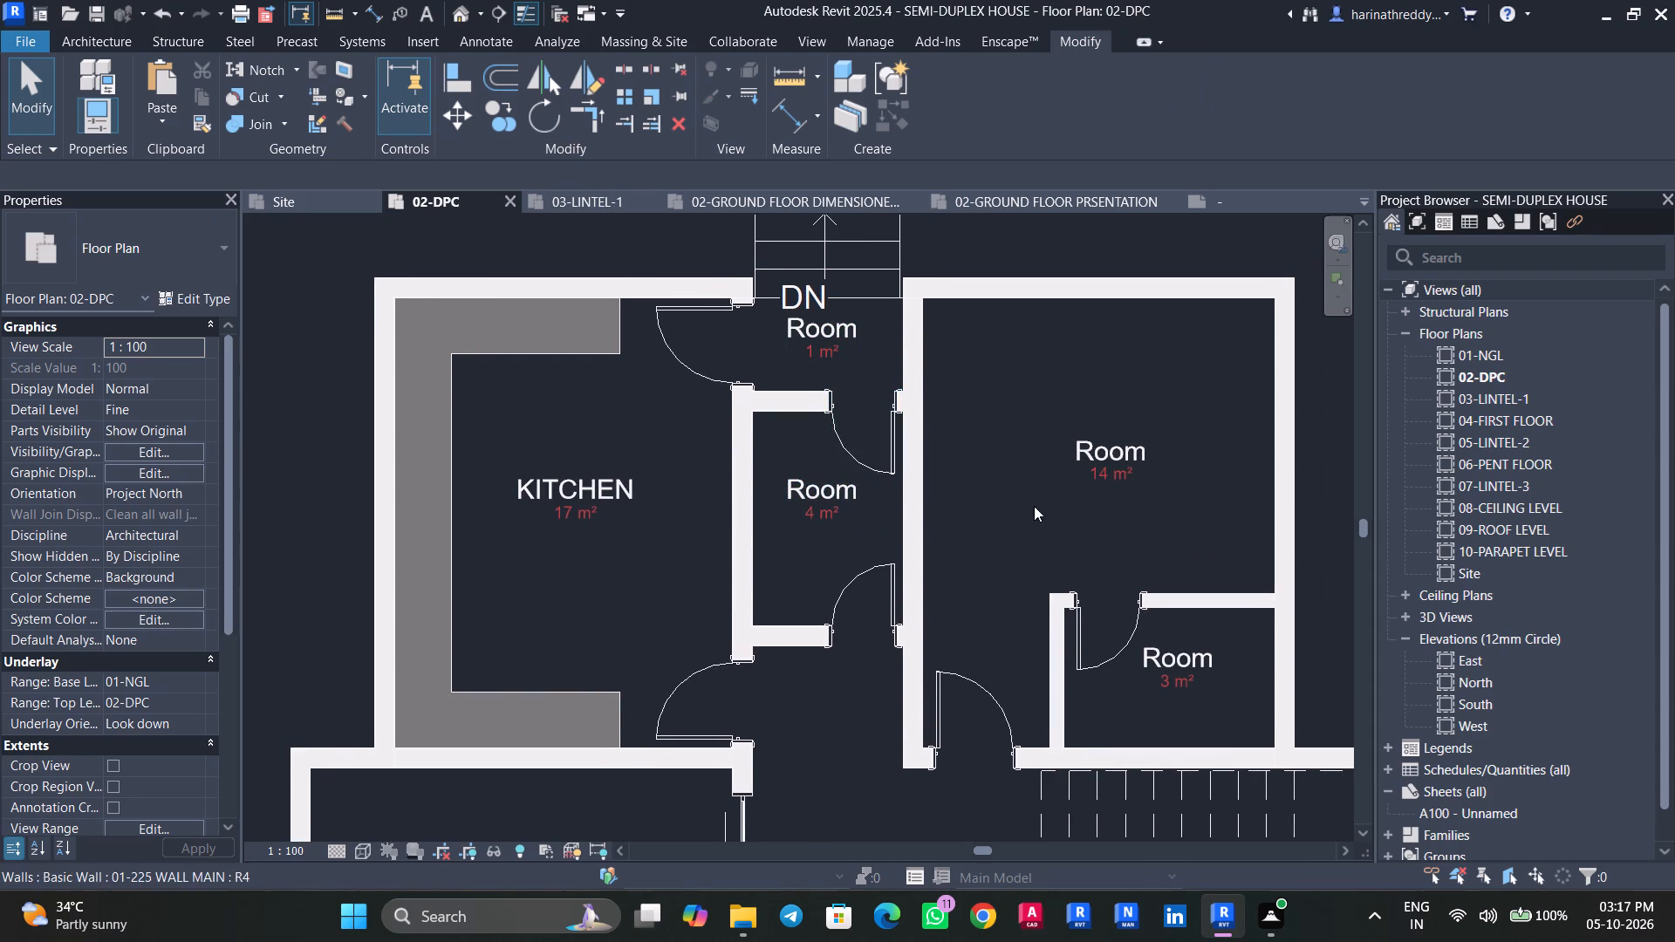
pyautogui.moveTo(1031, 547); pyautogui.dragTo(1002, 550, button='middle')
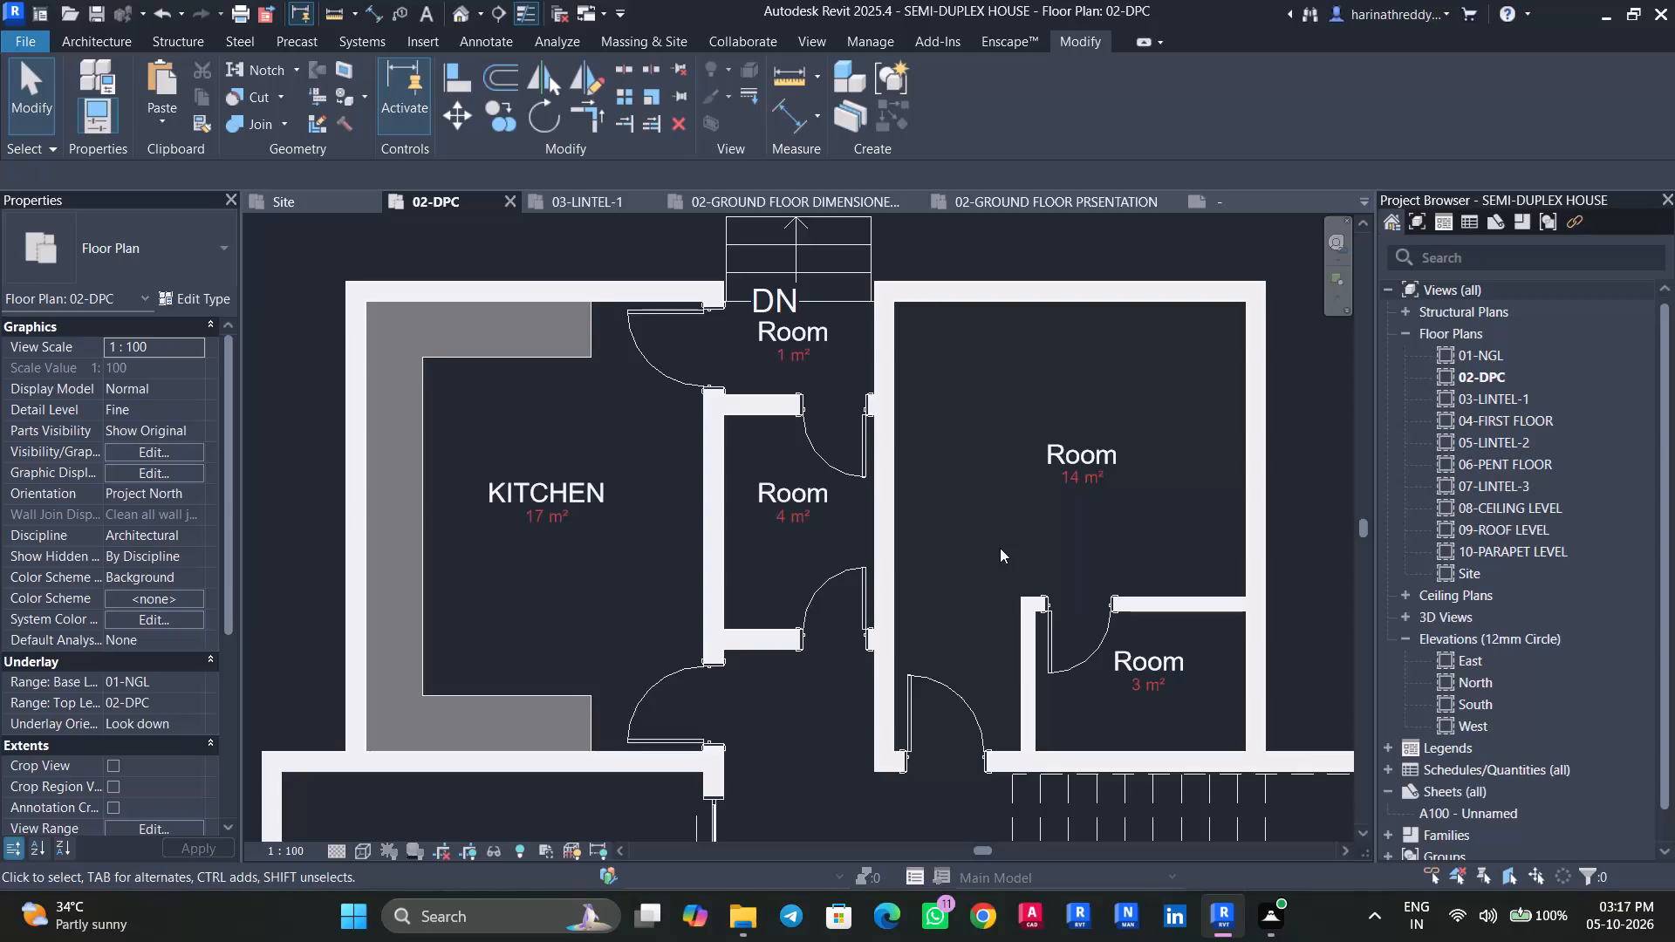
pyautogui.doubleClick(1153, 652)
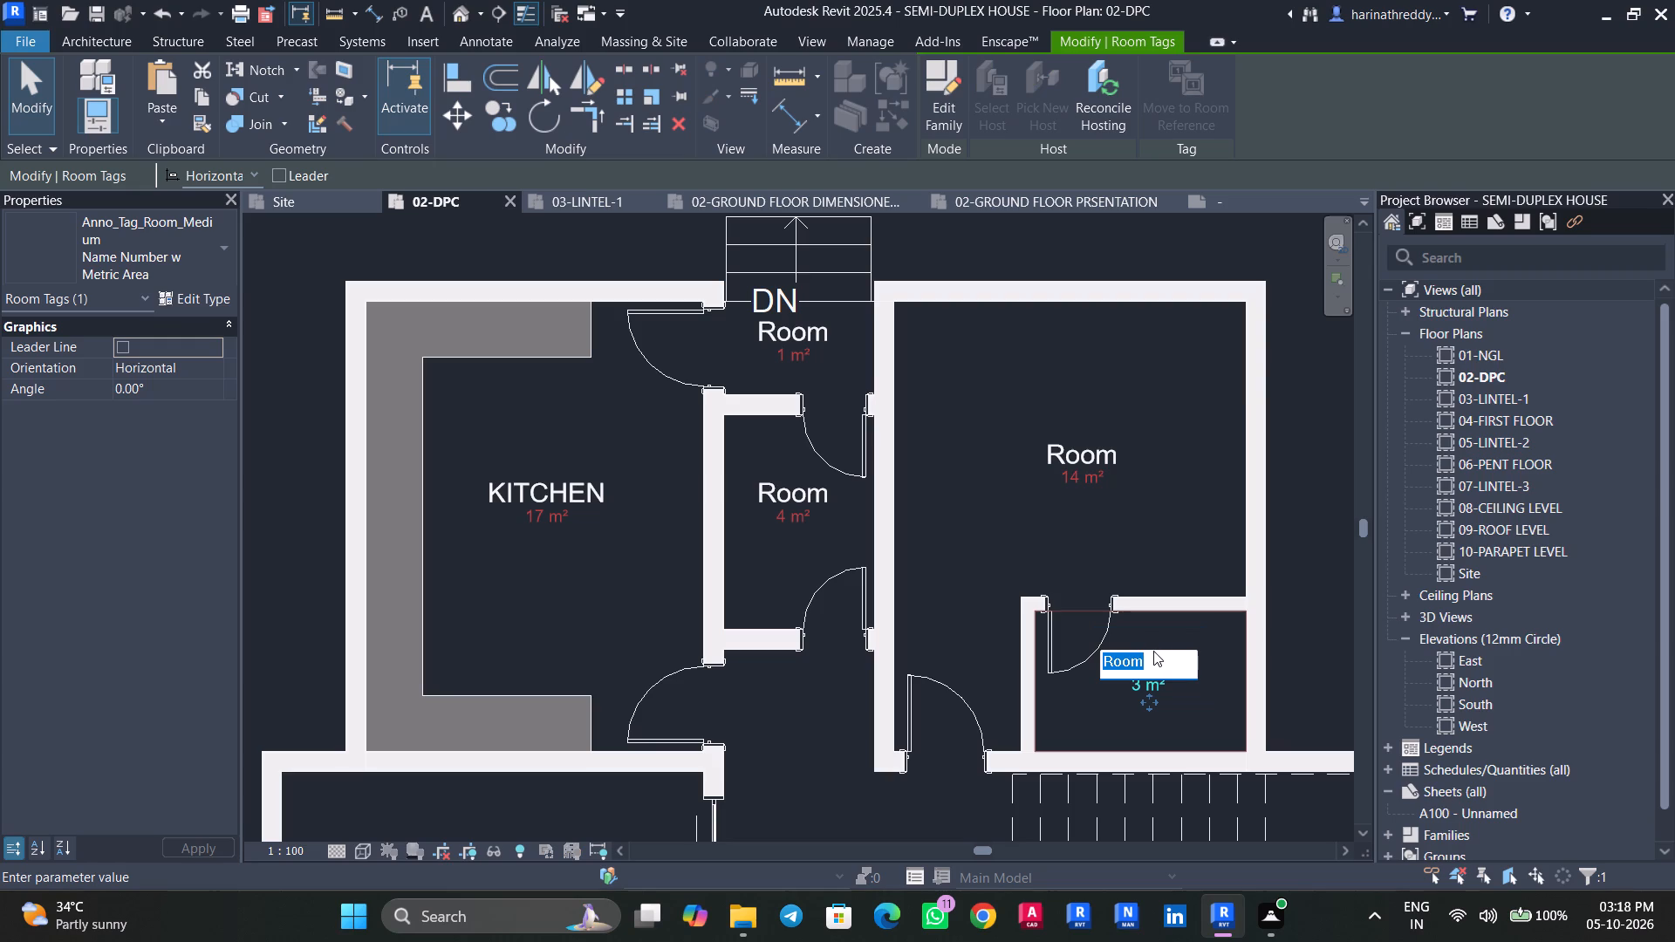
pyautogui.write('BAT')
pyautogui.press('h')
pyautogui.press('/')
pyautogui.press('w')
pyautogui.write('.C')
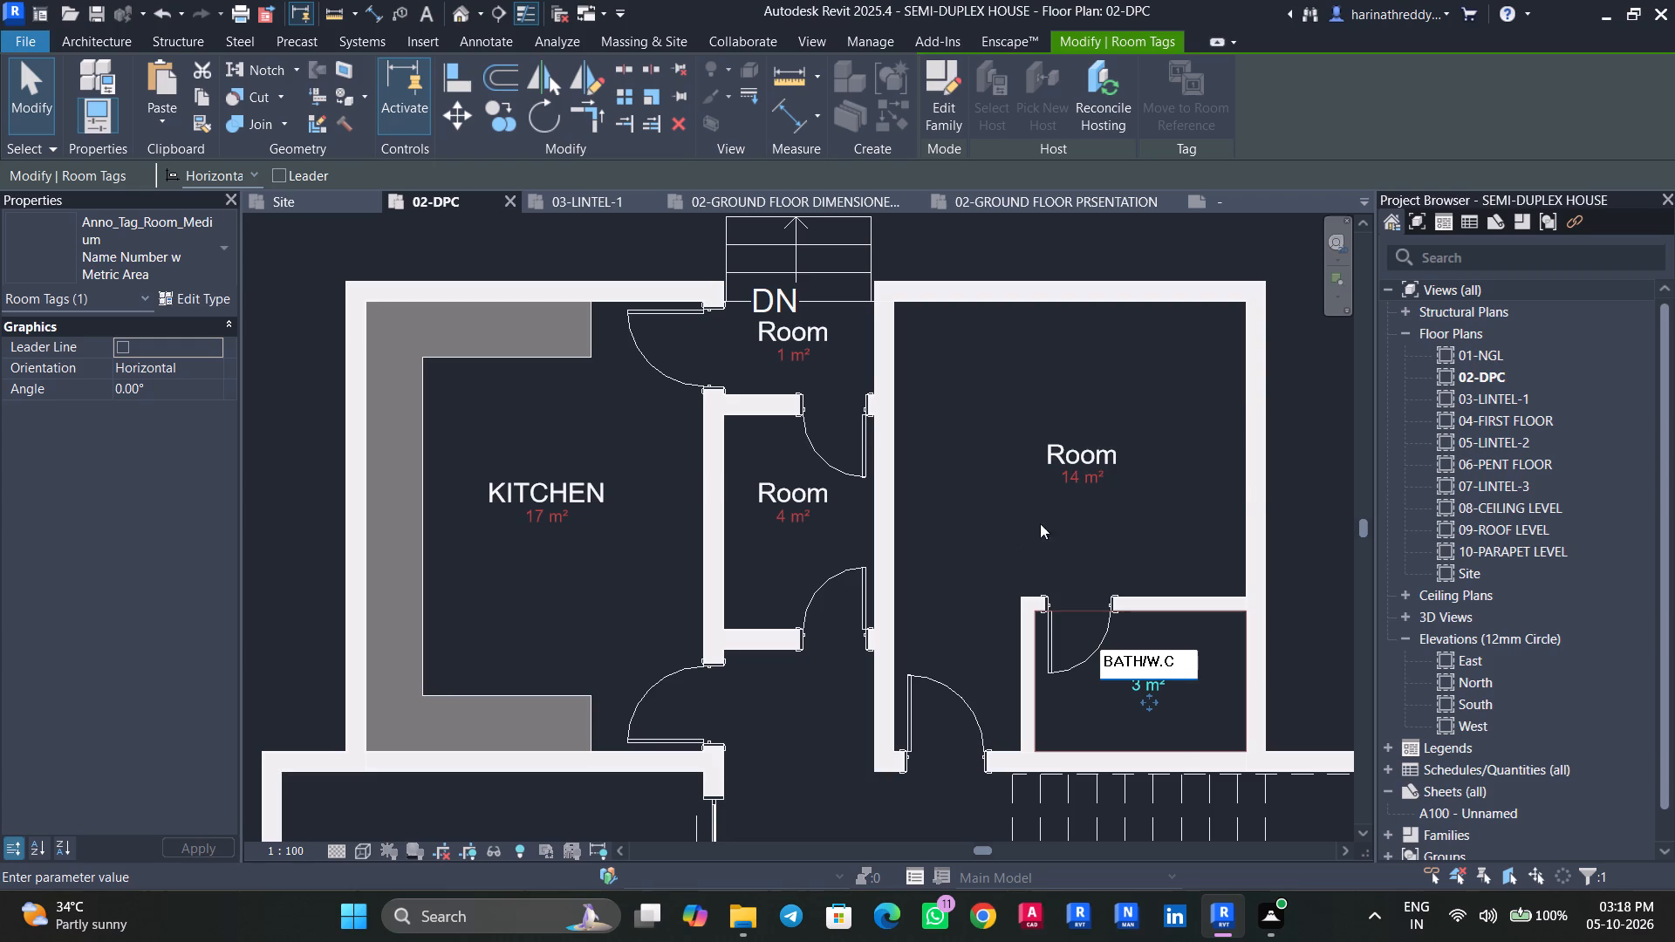
pyautogui.click(1050, 518)
# Rename the 14 m² room adjoining the bath to BEDROOM through its room tag.
pyautogui.doubleClick(1074, 457)
pyautogui.write('BEDROOM')
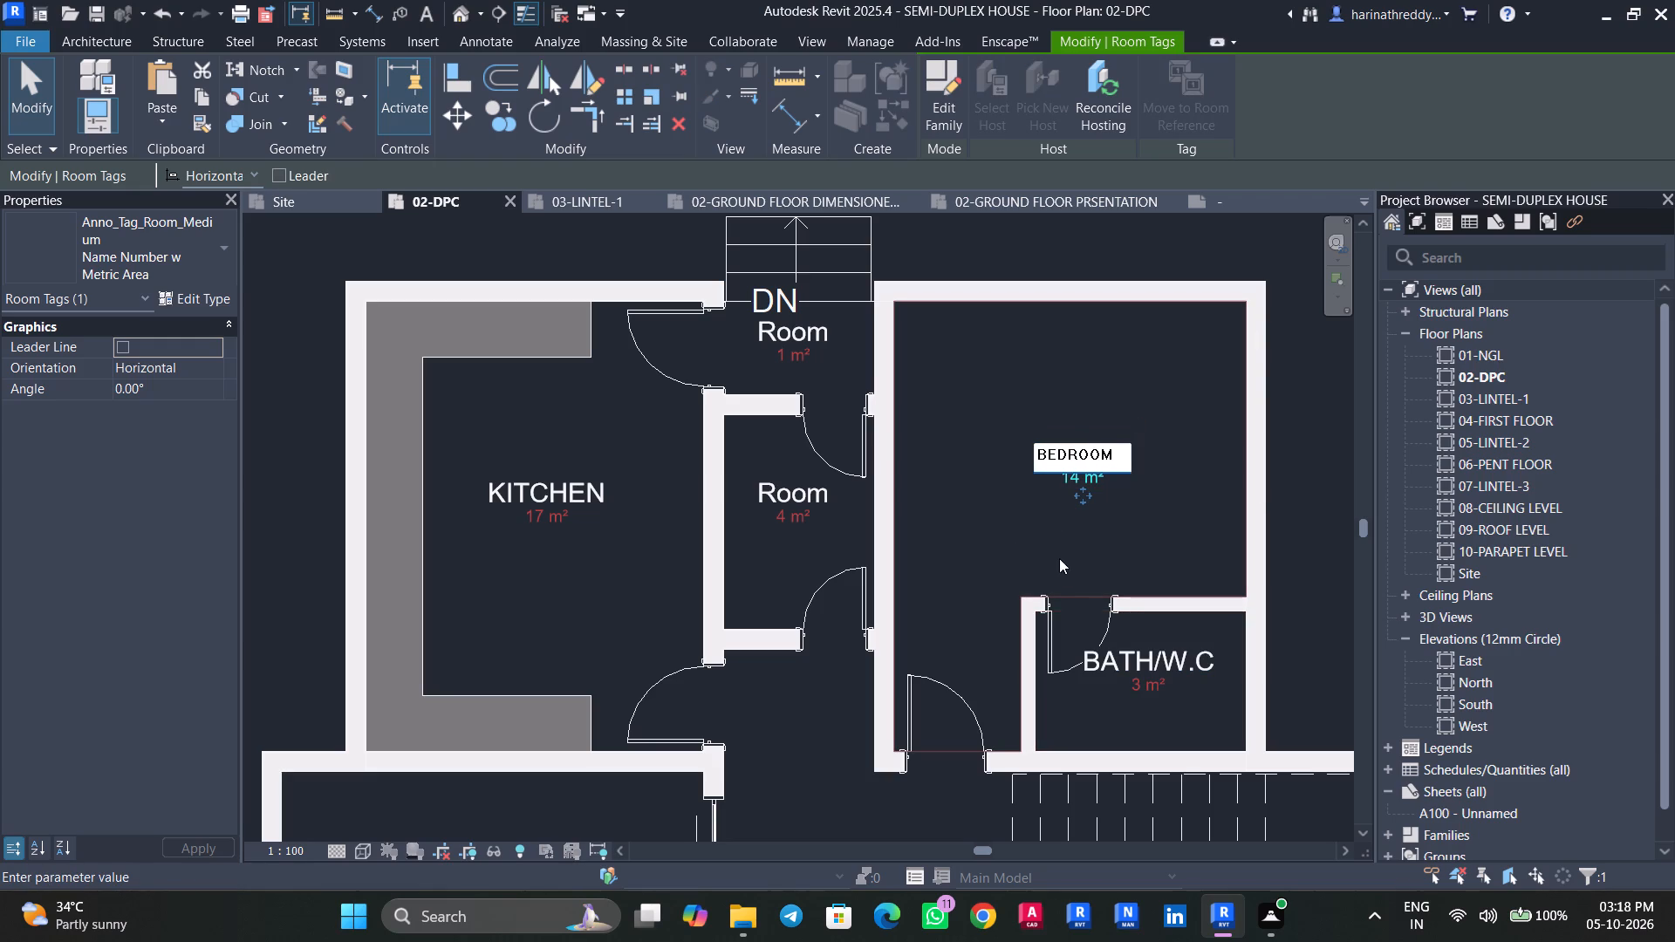
pyautogui.click(999, 560)
pyautogui.press('Escape')
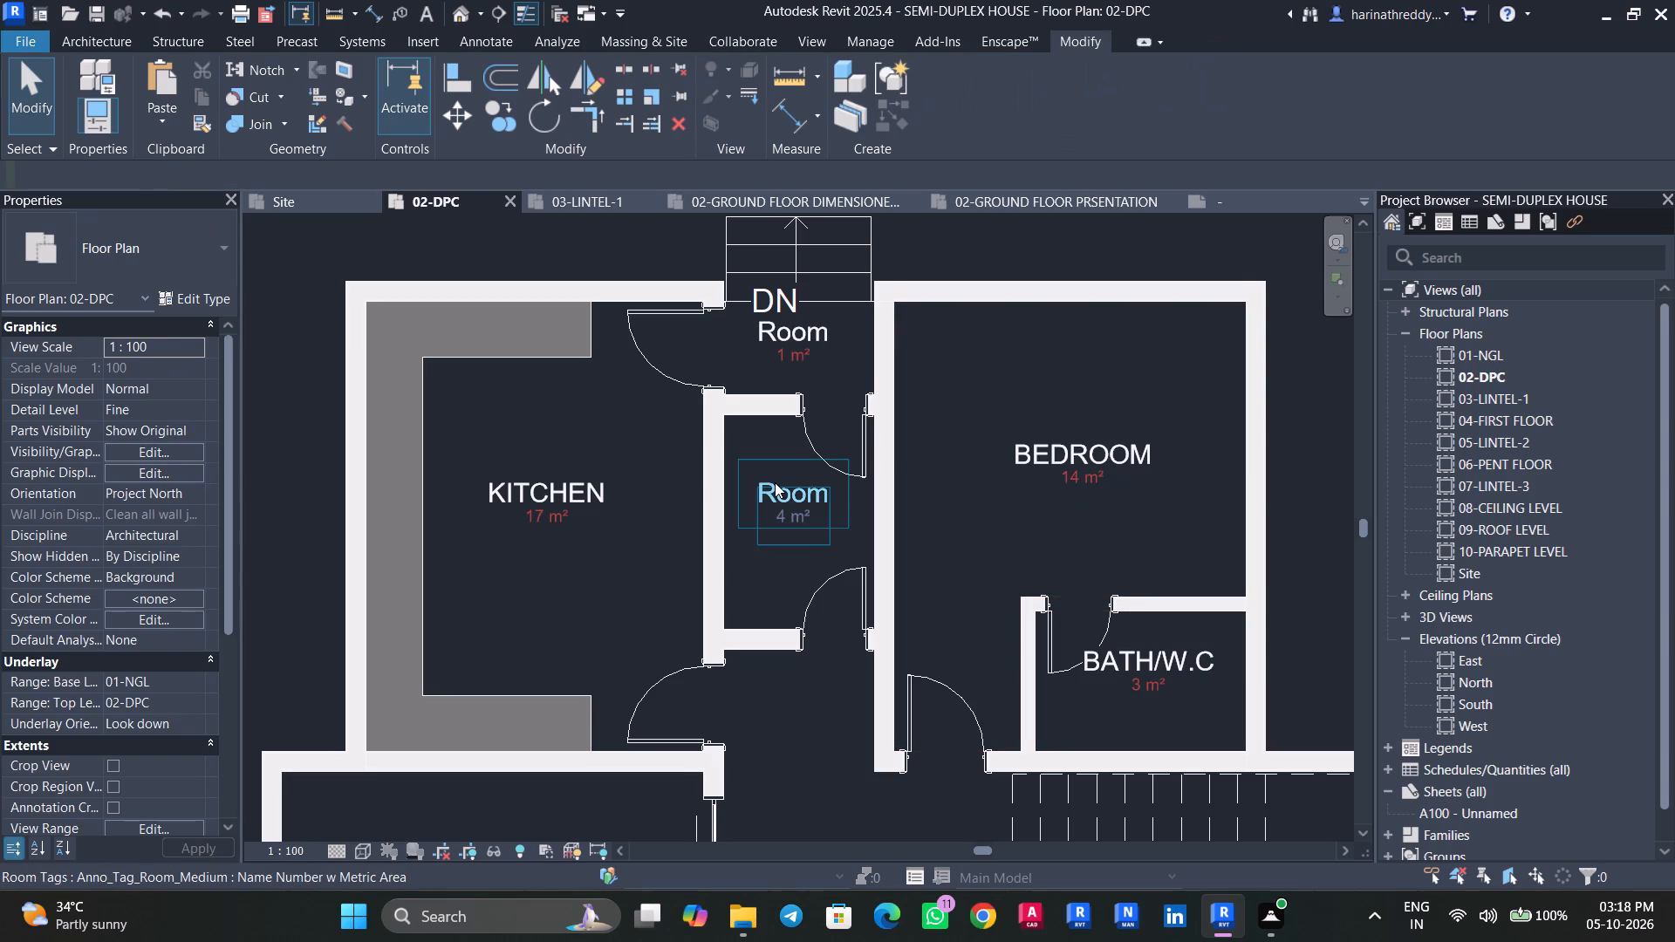
# Rename the 4 m² room between the kitchen and the bedroom to LAUNDARY/STORE through its room tag.
pyautogui.click(775, 482)
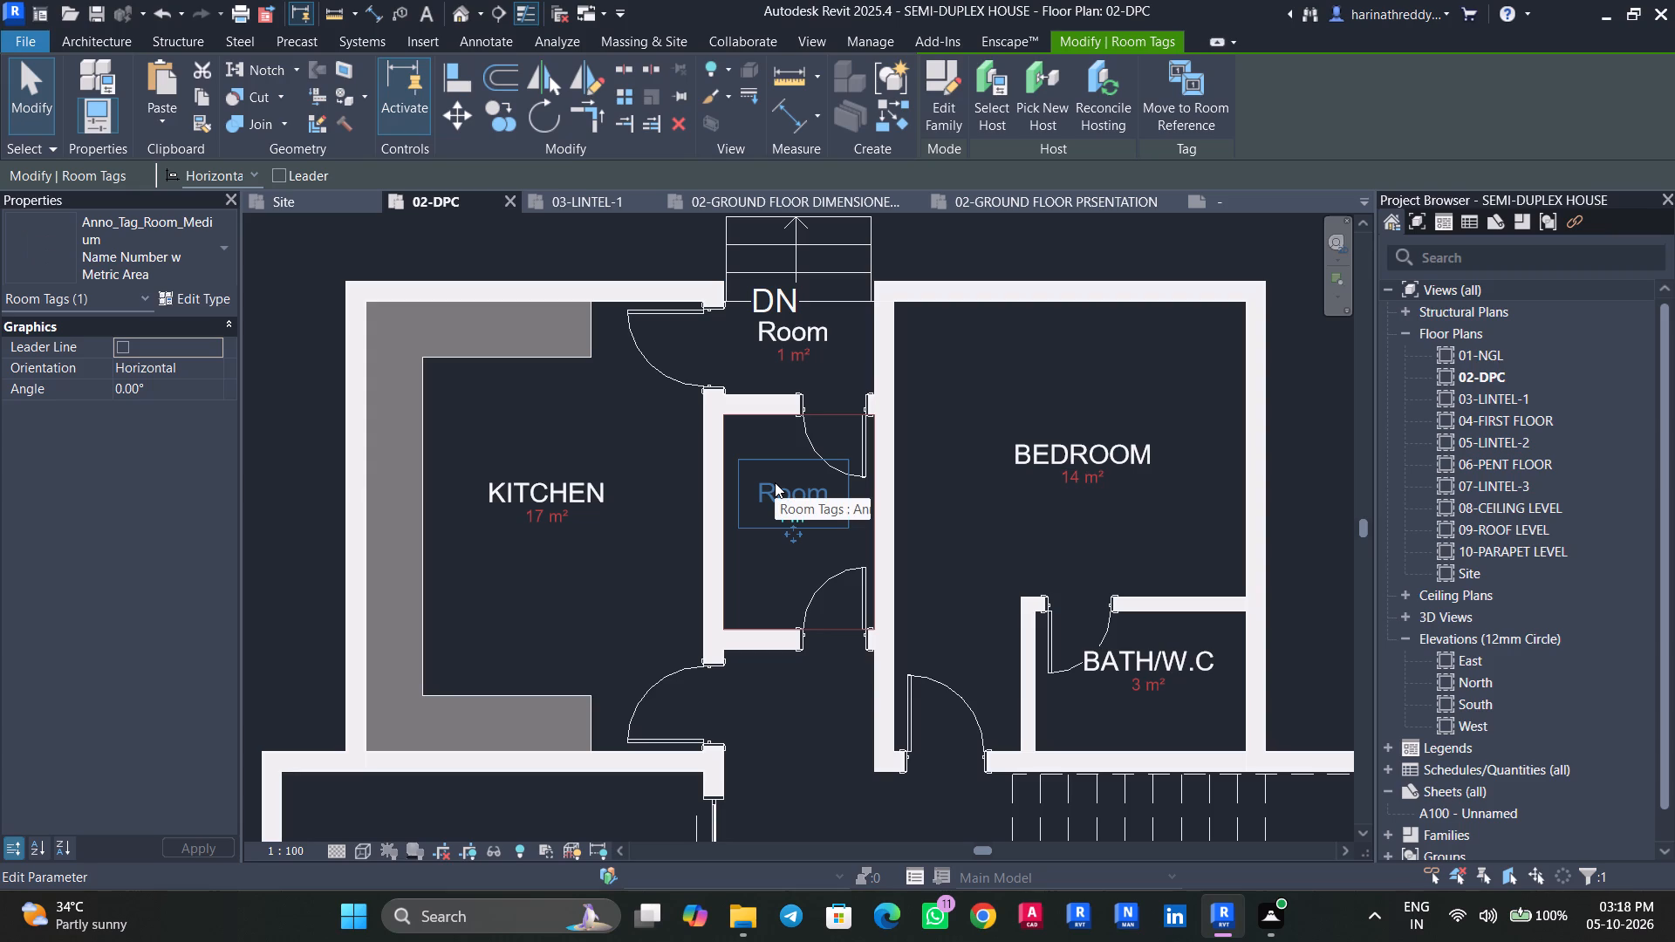
pyautogui.click(775, 482)
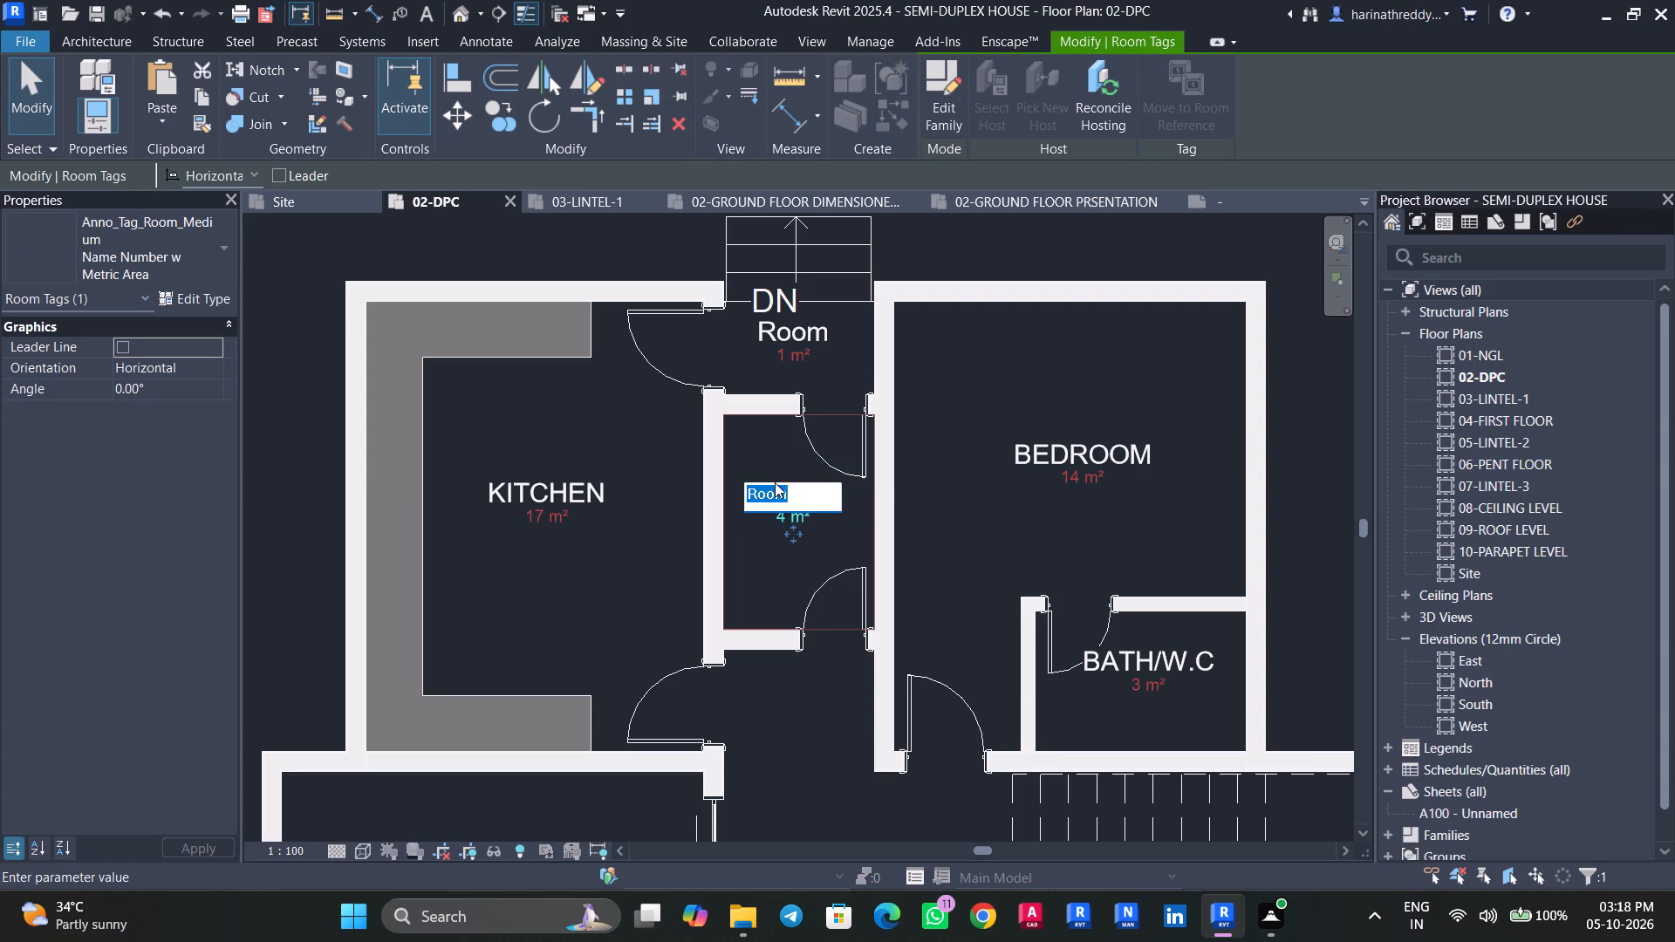
pyautogui.write('LAUNDARY/STORE')
pyautogui.click(770, 543)
pyautogui.press('Escape')
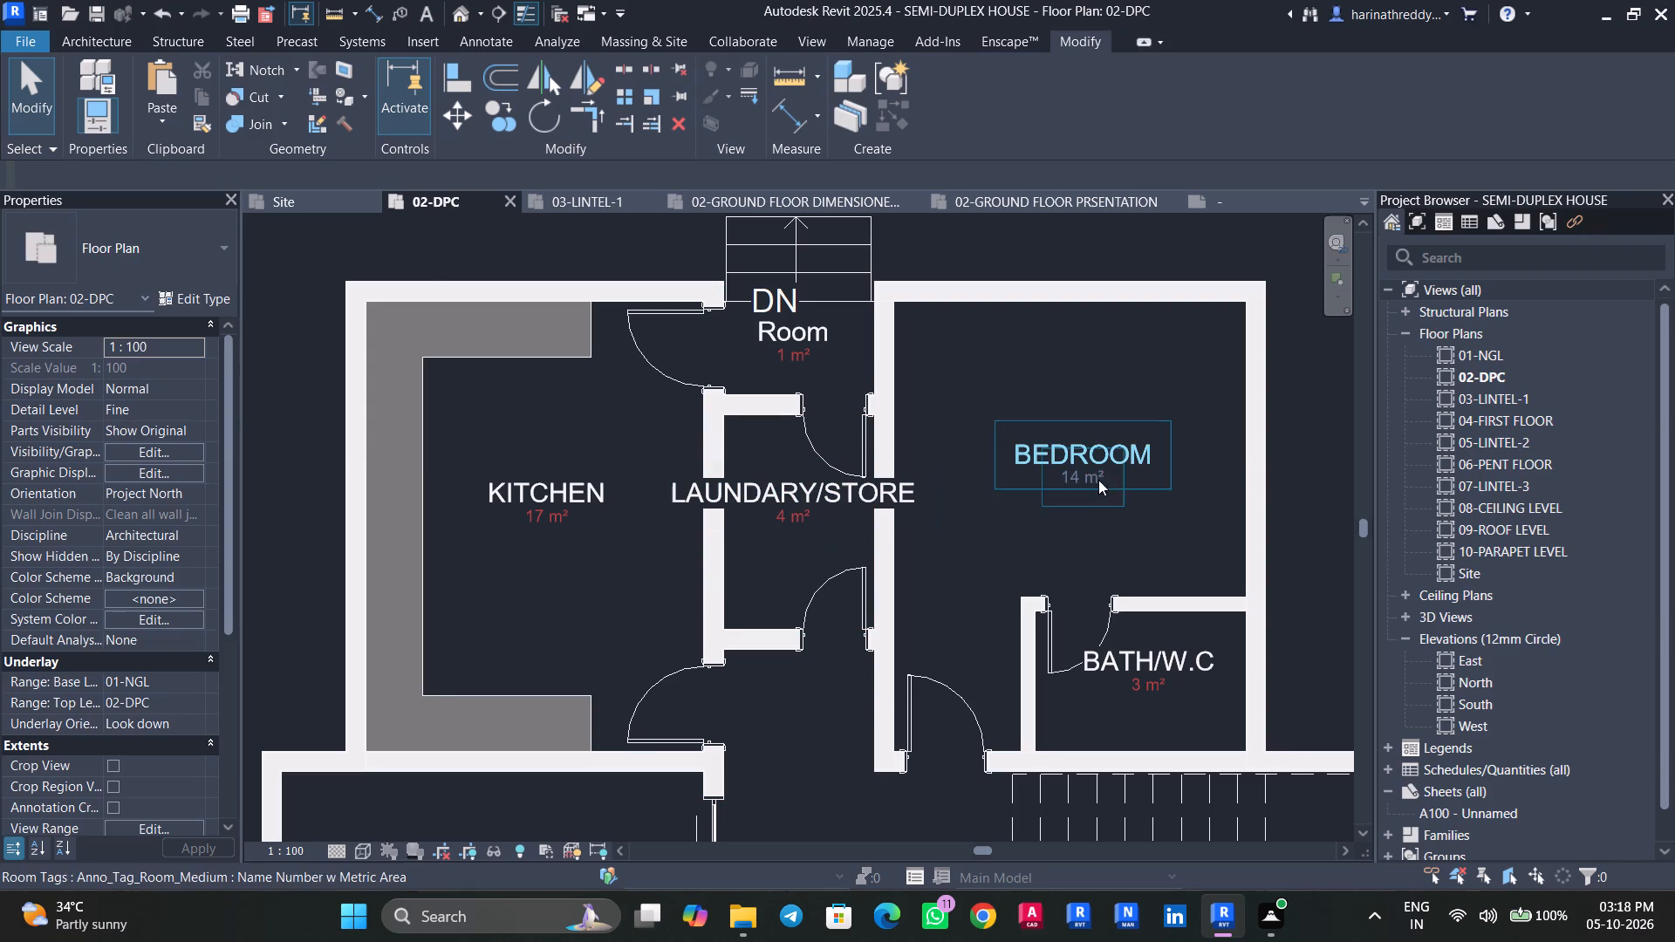
# Rename the 1 m² room by the rear steps, next to the kitchen door, to TERRACE through its room tag.
pyautogui.moveTo(1022, 543); pyautogui.dragTo(1046, 640, button='middle')
pyautogui.press('Escape')
pyautogui.doubleClick(824, 425)
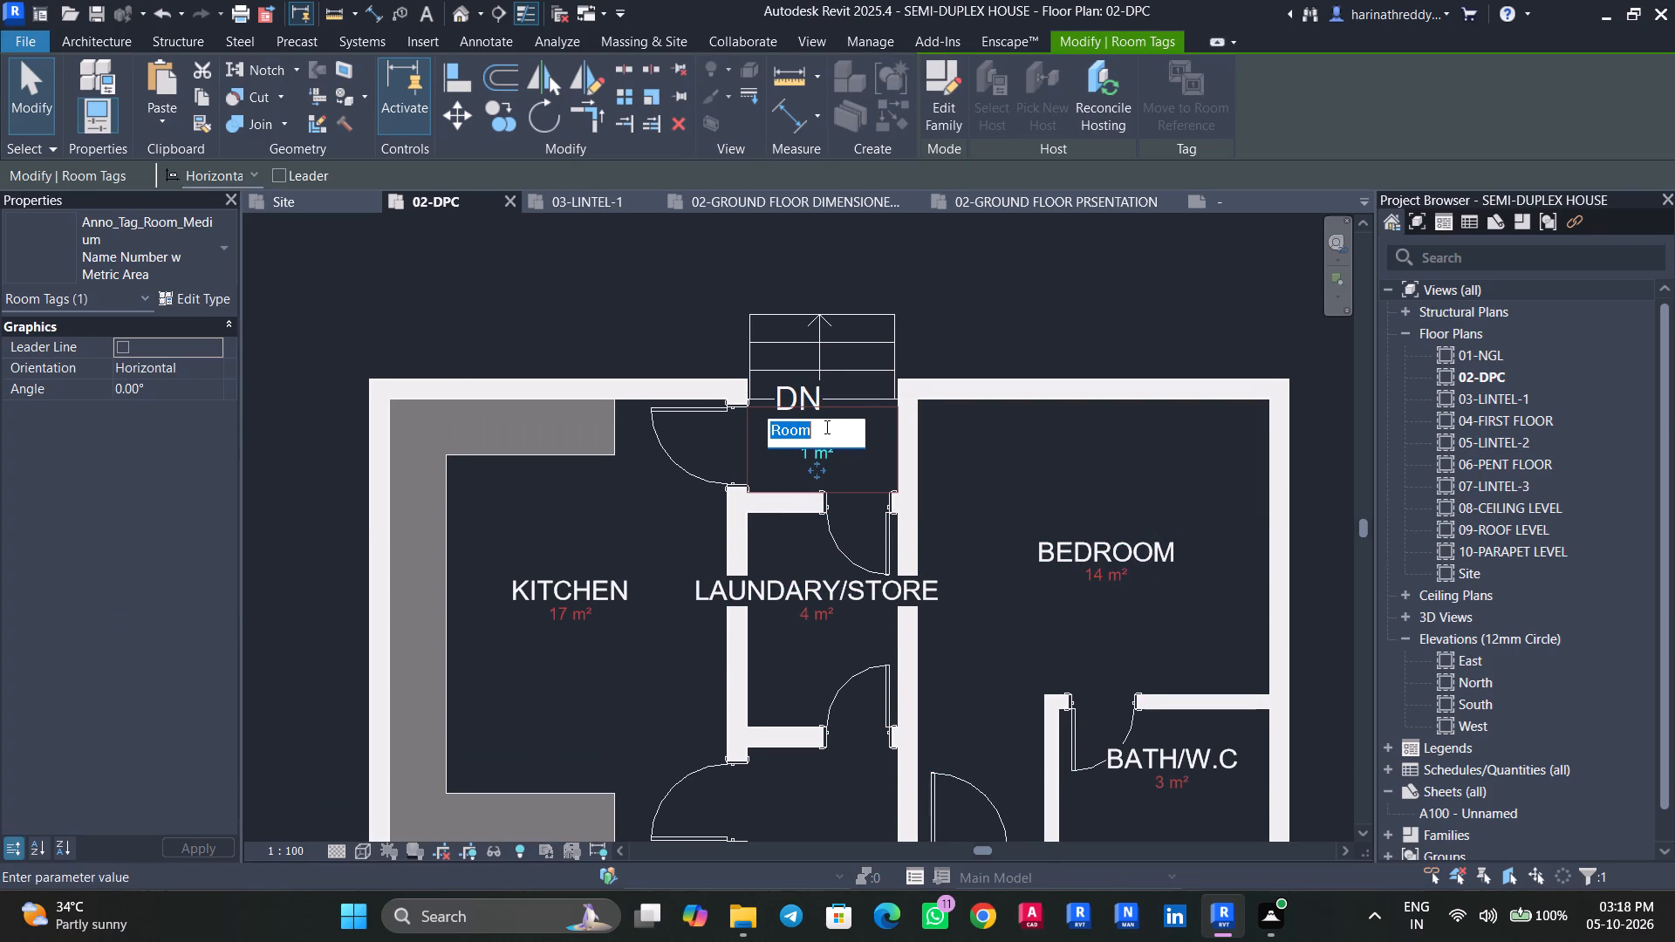
pyautogui.write('TERRACE')
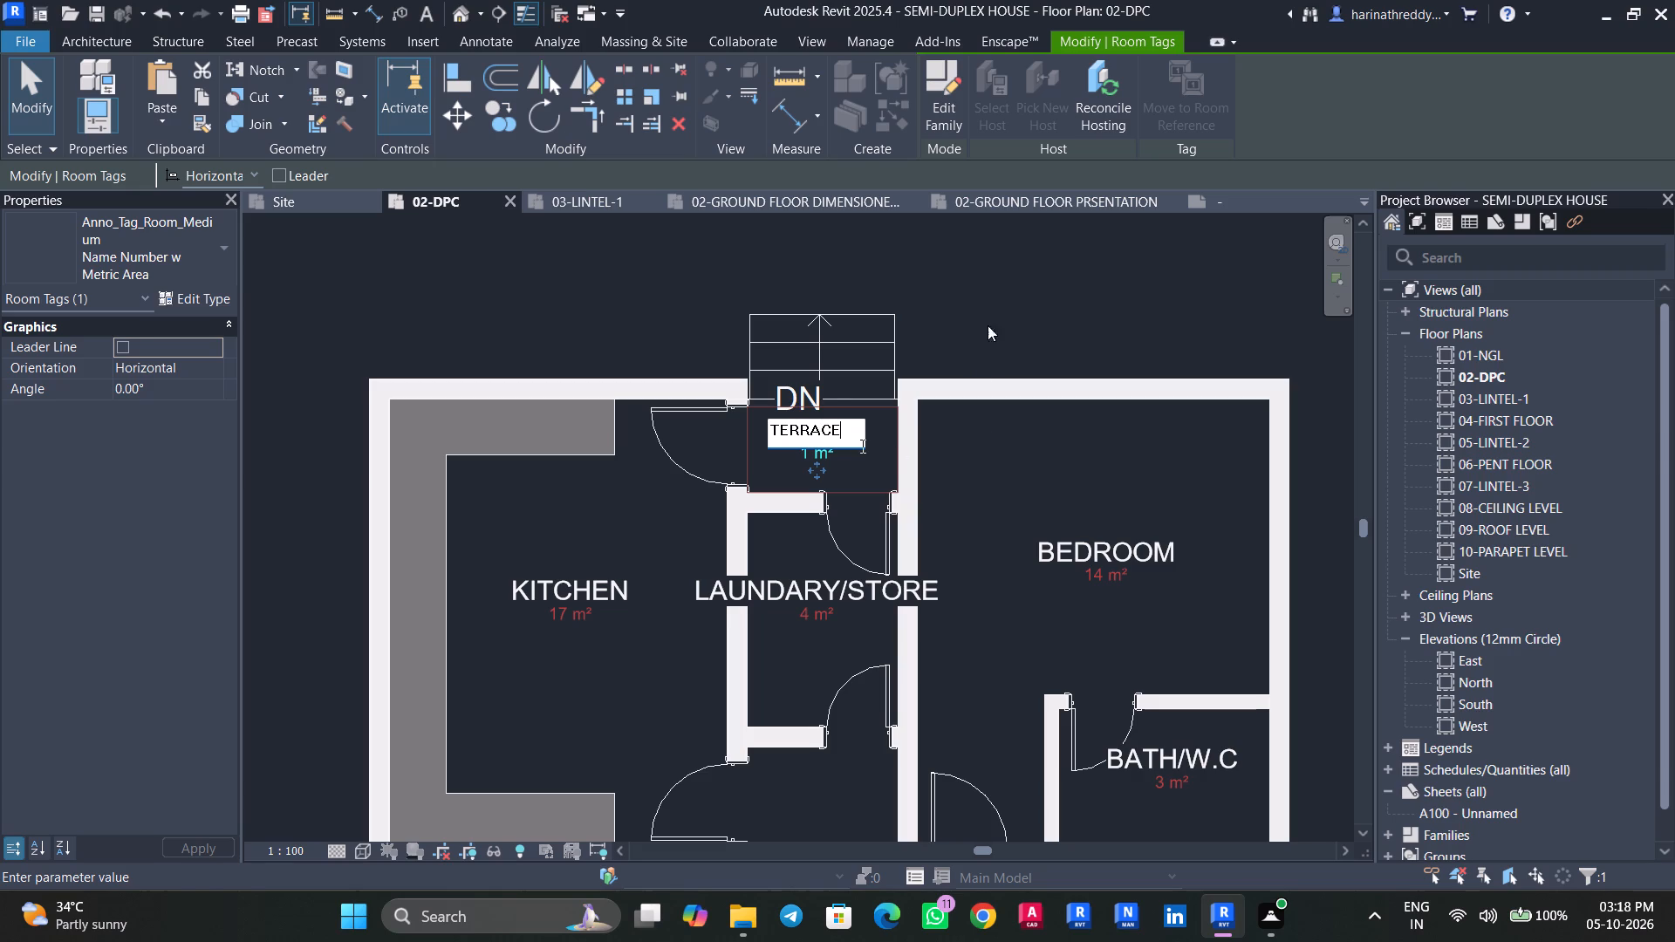
pyautogui.click(1000, 306)
pyautogui.press('Escape')
pyautogui.press('Escape')
# Open the 04-FIRST FLOOR plan and apply 02-DPC as its underlay base level.
pyautogui.scroll(-6, 1000, 305)
pyautogui.moveTo(1214, 435); pyautogui.dragTo(1167, 345, button='middle')
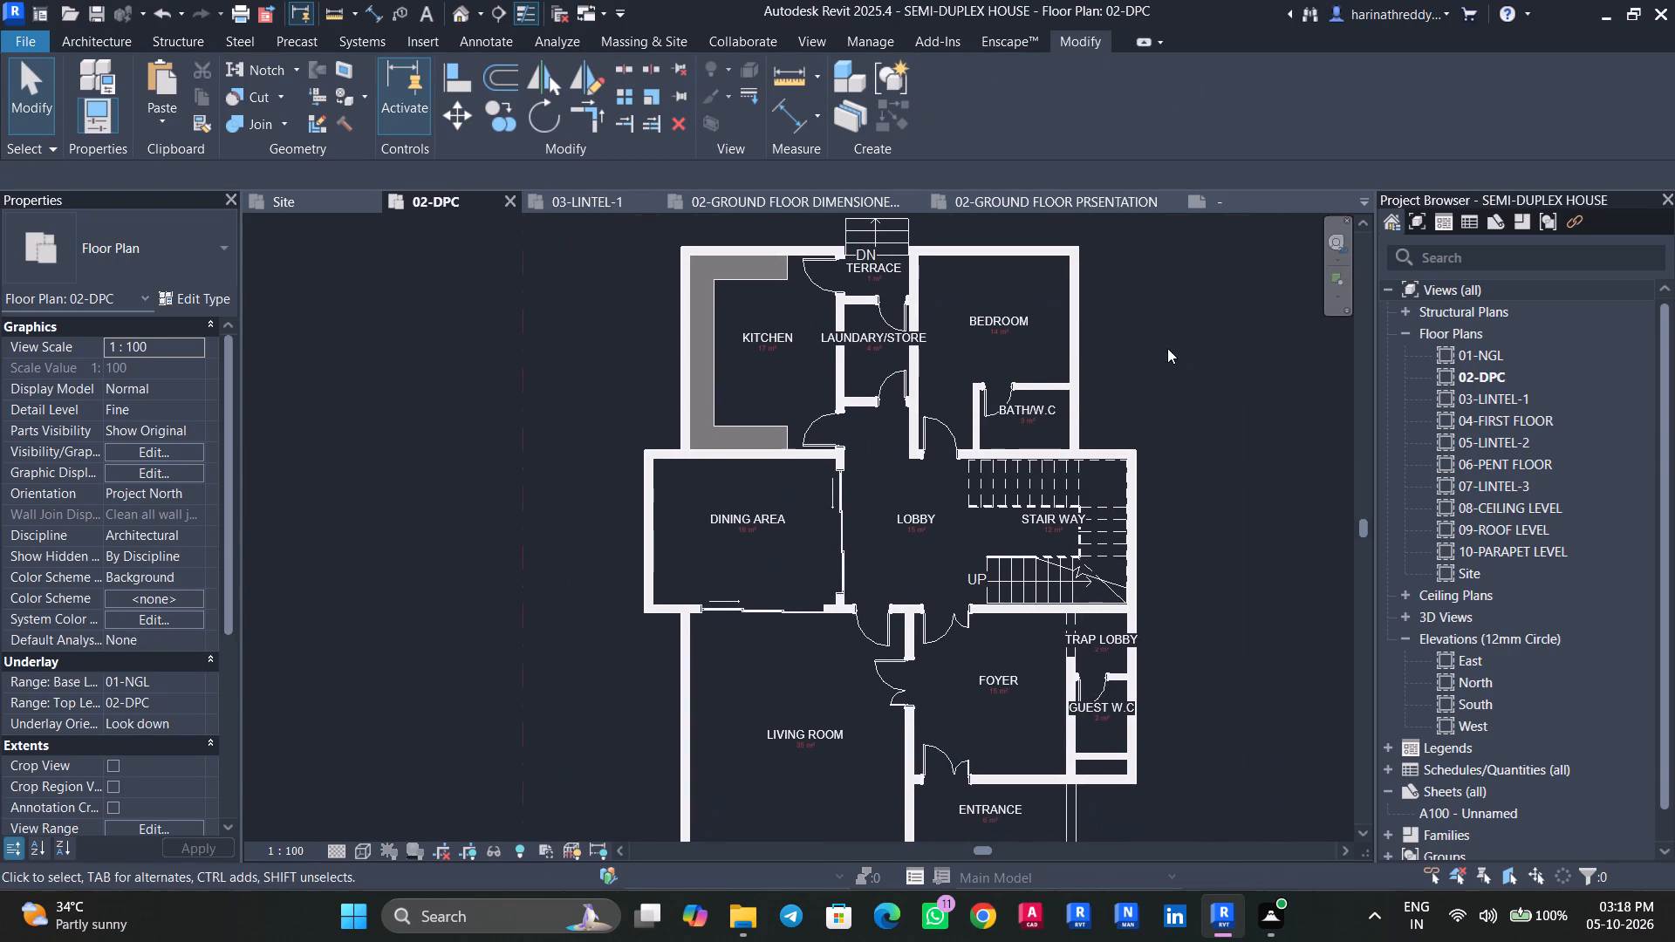
pyautogui.doubleClick(1491, 424)
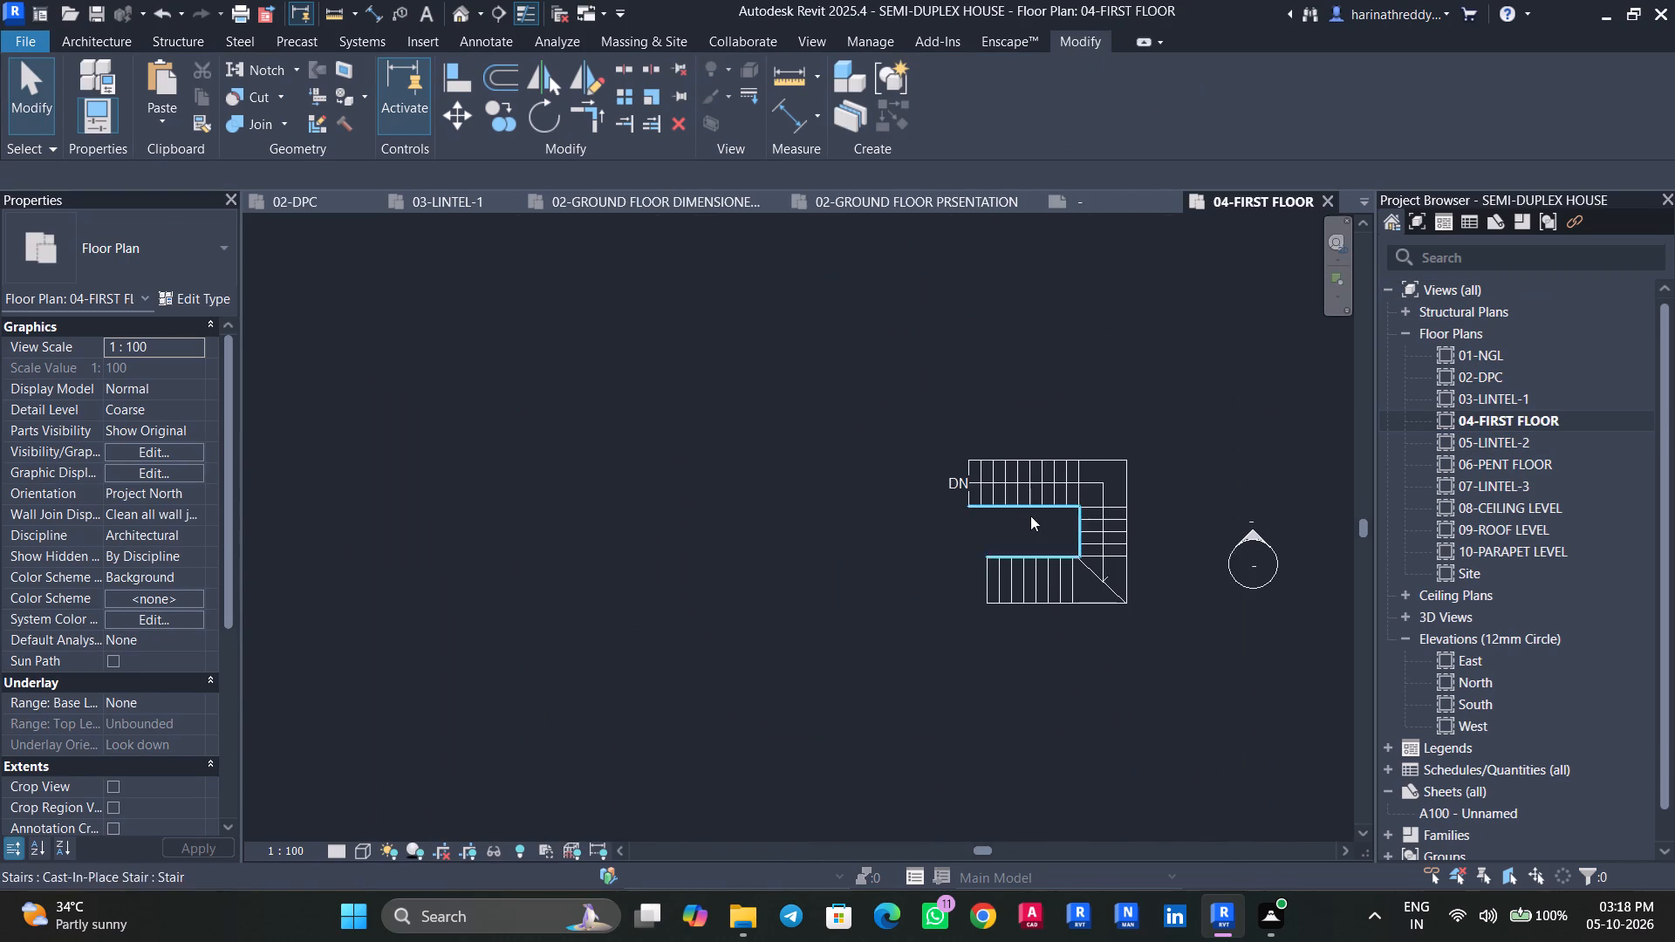
pyautogui.scroll(3, 1030, 515)
pyautogui.scroll(-6, 968, 519)
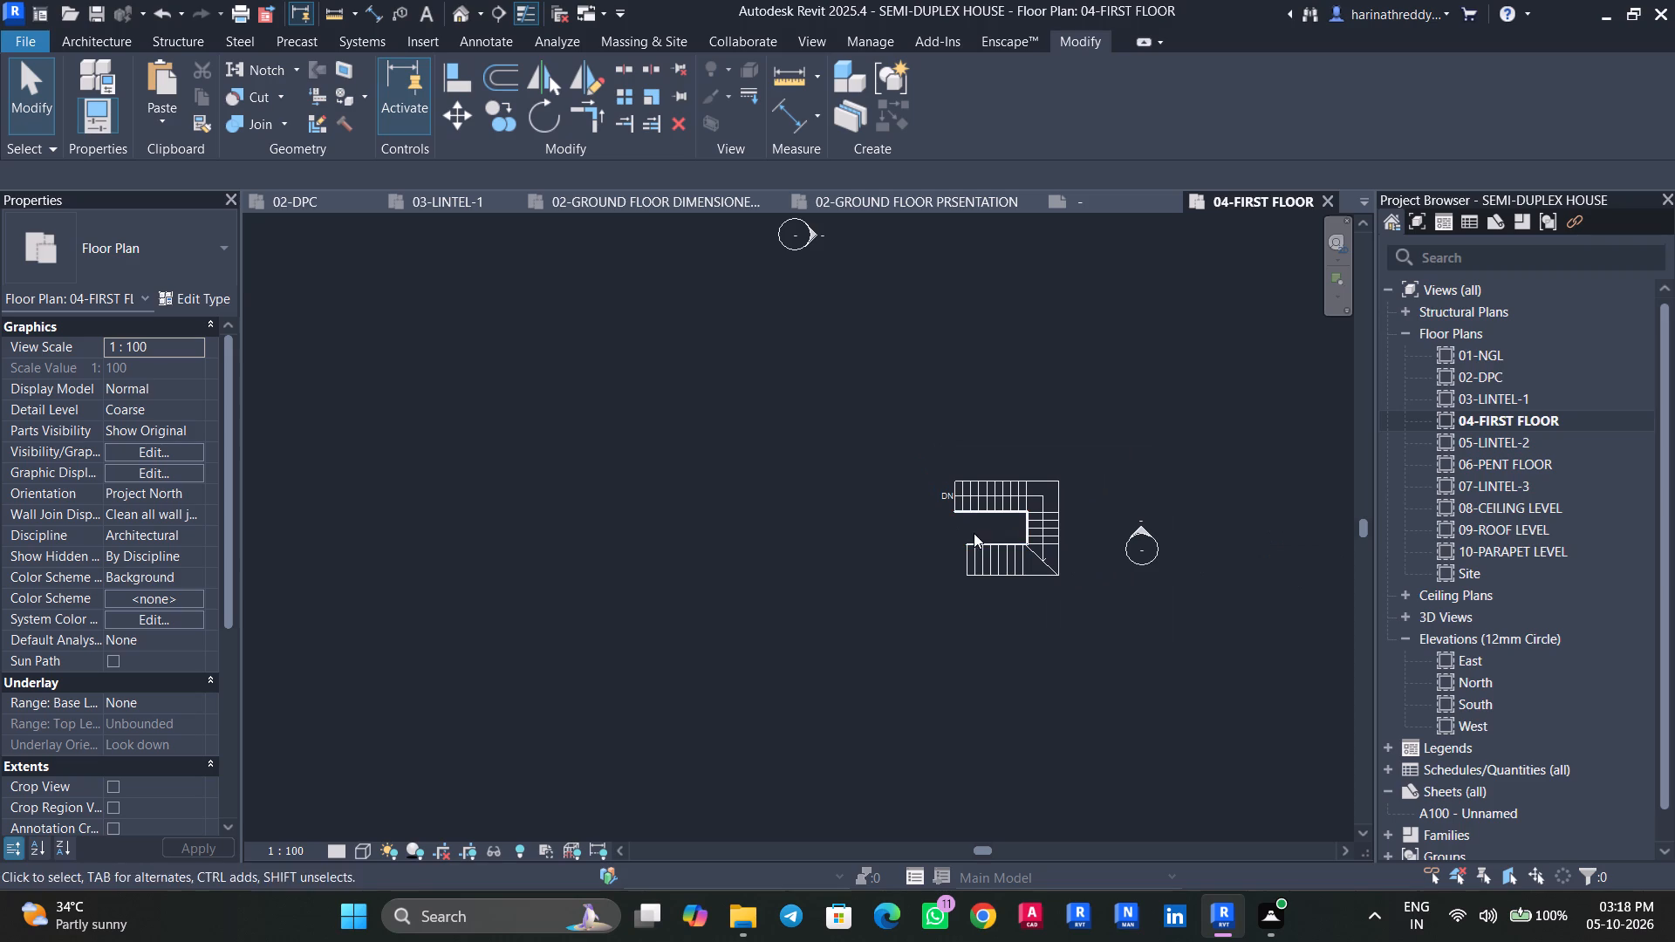
pyautogui.click(193, 701)
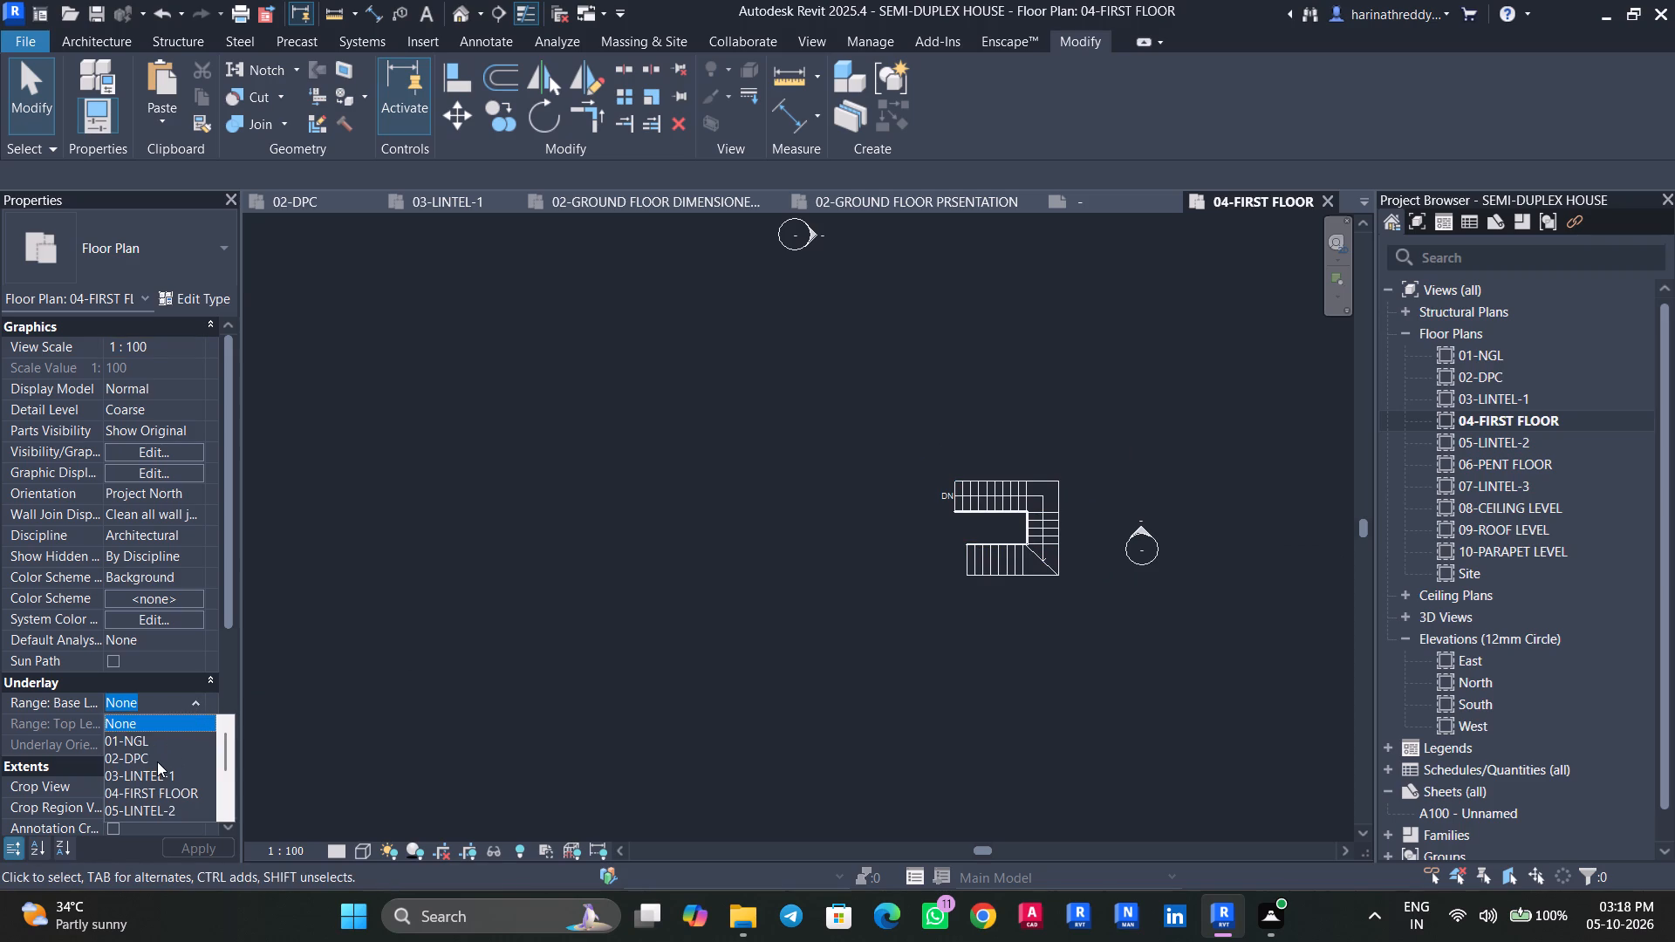
pyautogui.click(154, 759)
pyautogui.click(199, 700)
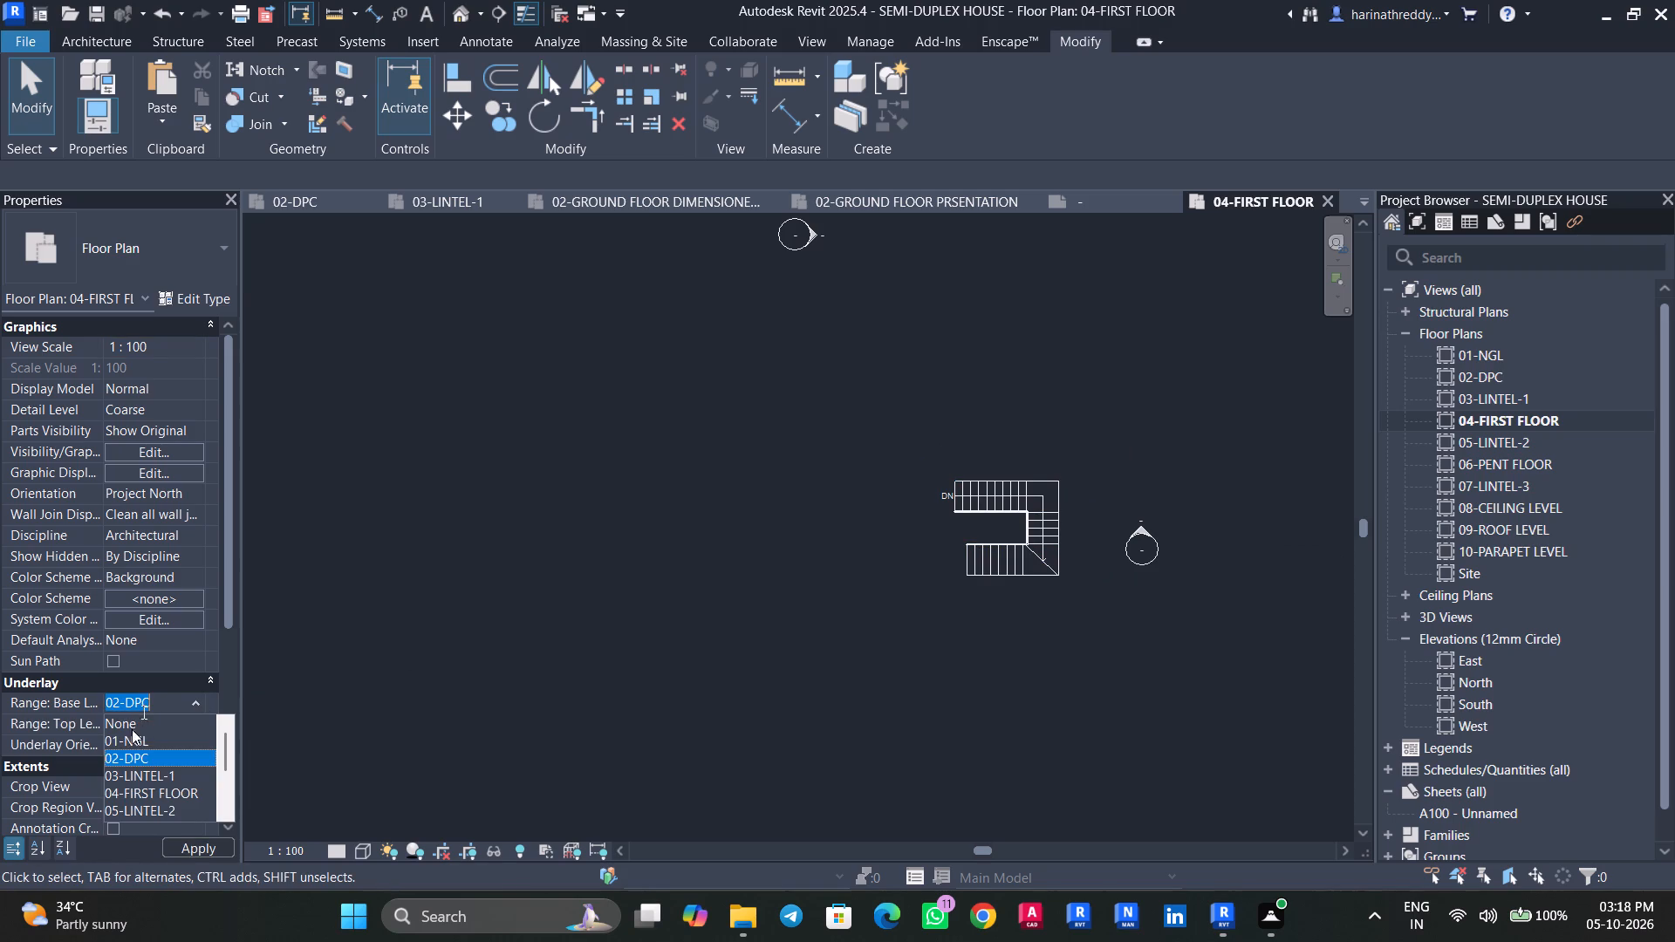
pyautogui.click(154, 756)
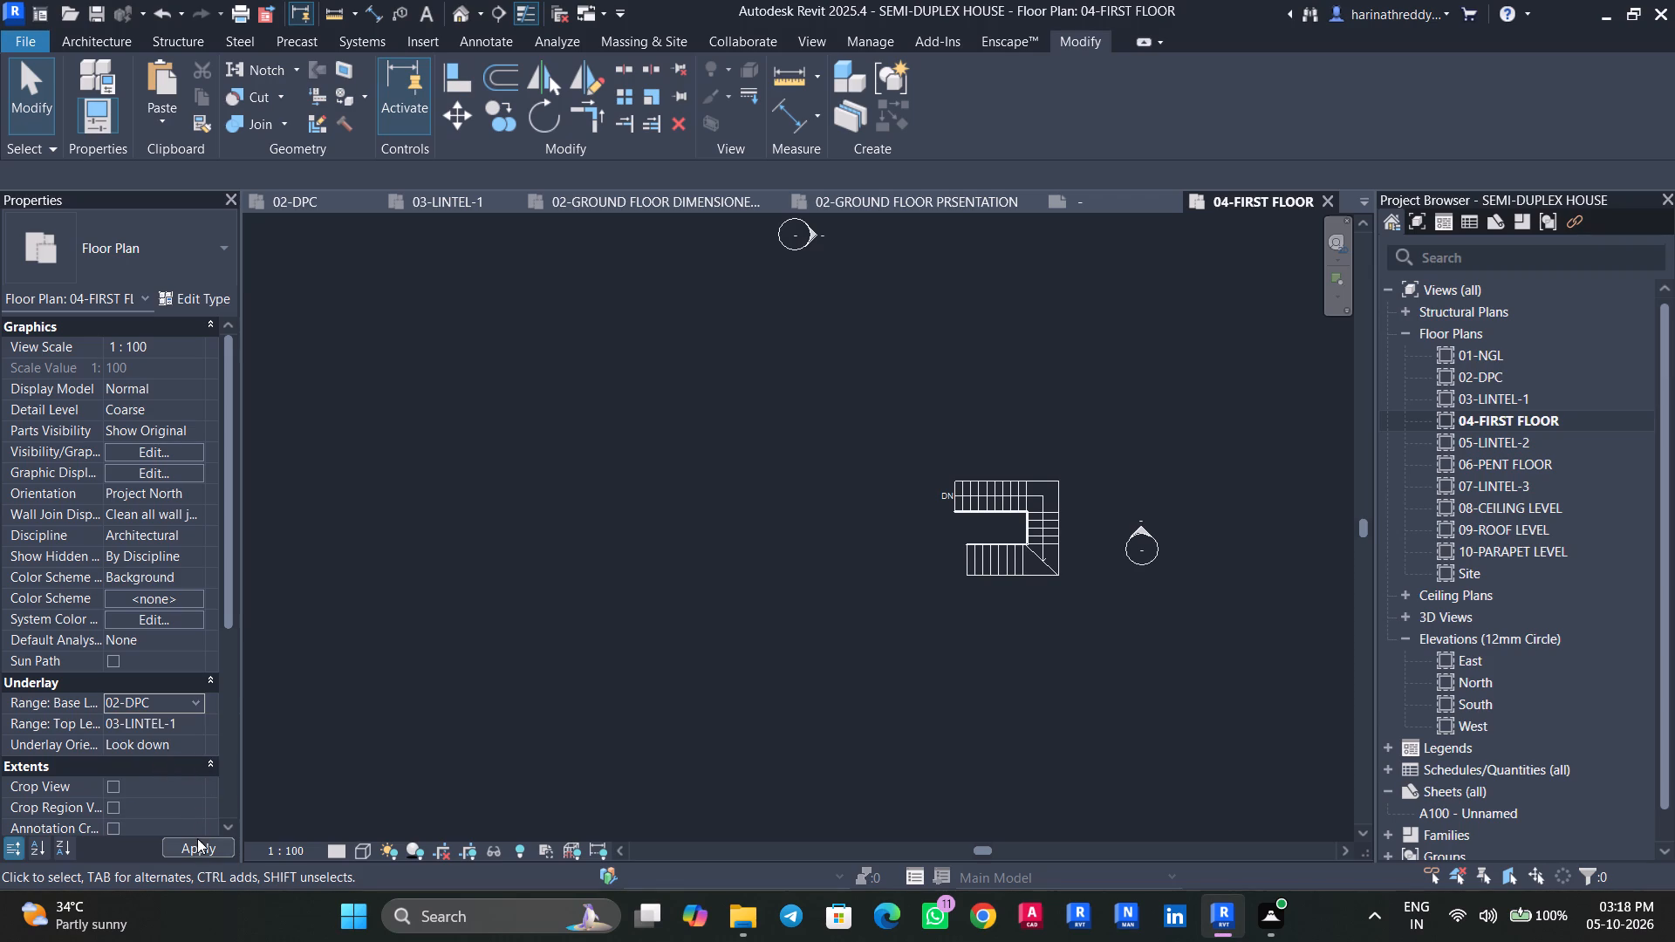
pyautogui.click(198, 843)
# Hide the whole elevation marker category in the 04-FIRST FLOOR plan view.
pyautogui.scroll(4, 894, 640)
pyautogui.moveTo(890, 640); pyautogui.dragTo(779, 699, button='middle')
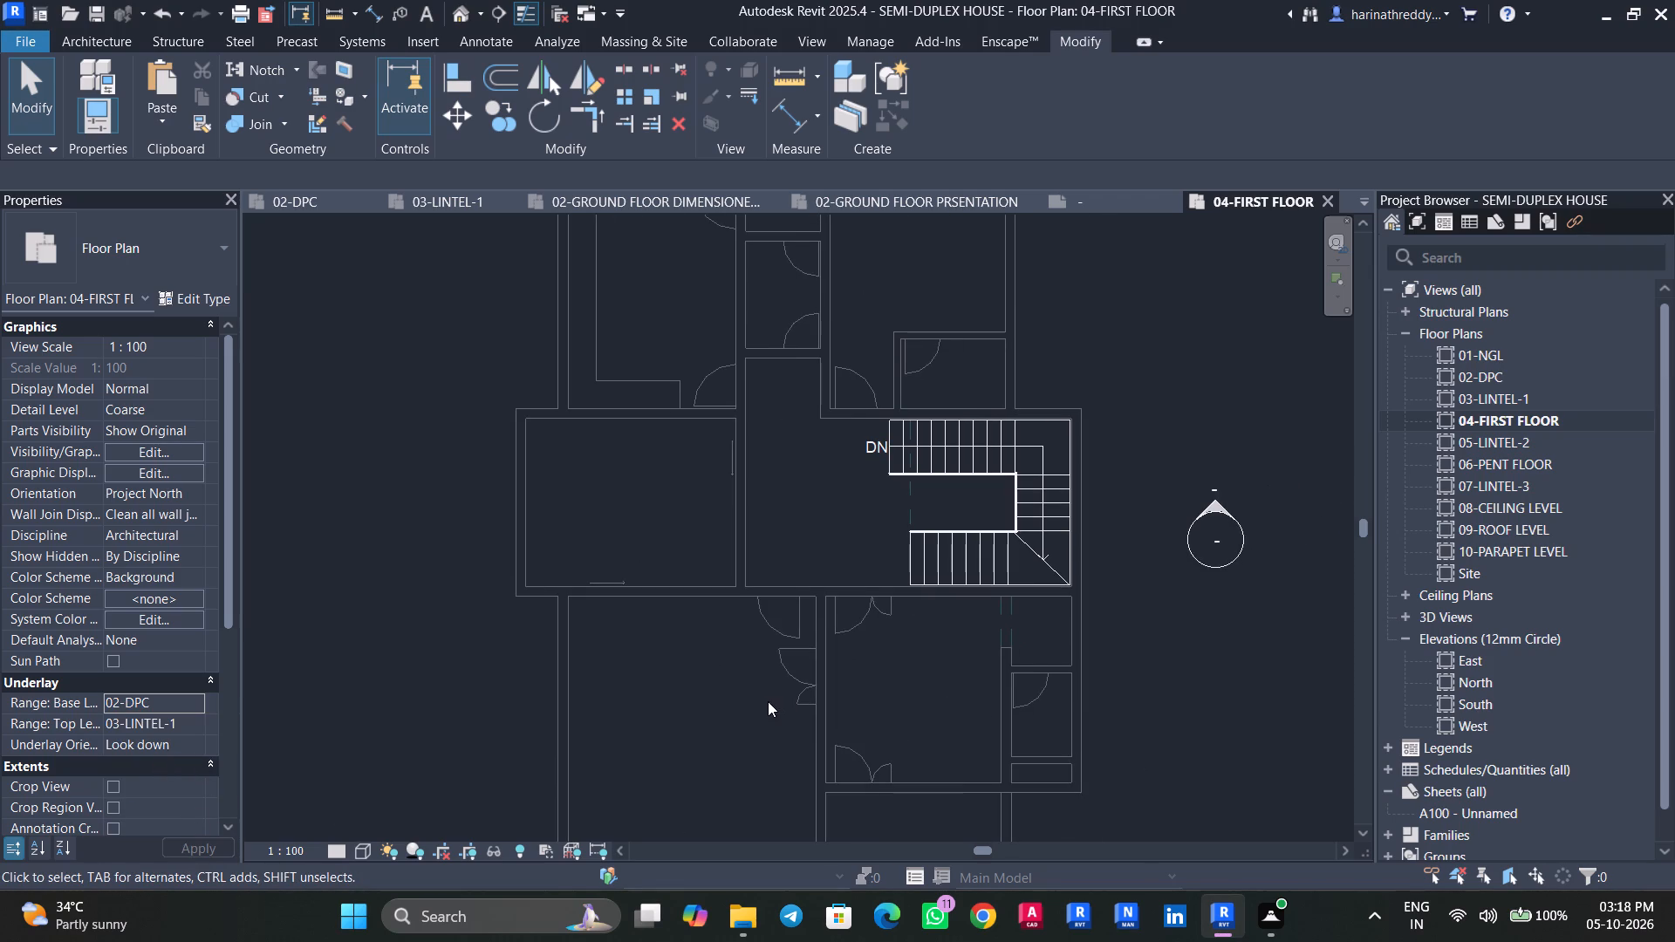
pyautogui.scroll(-4, 766, 701)
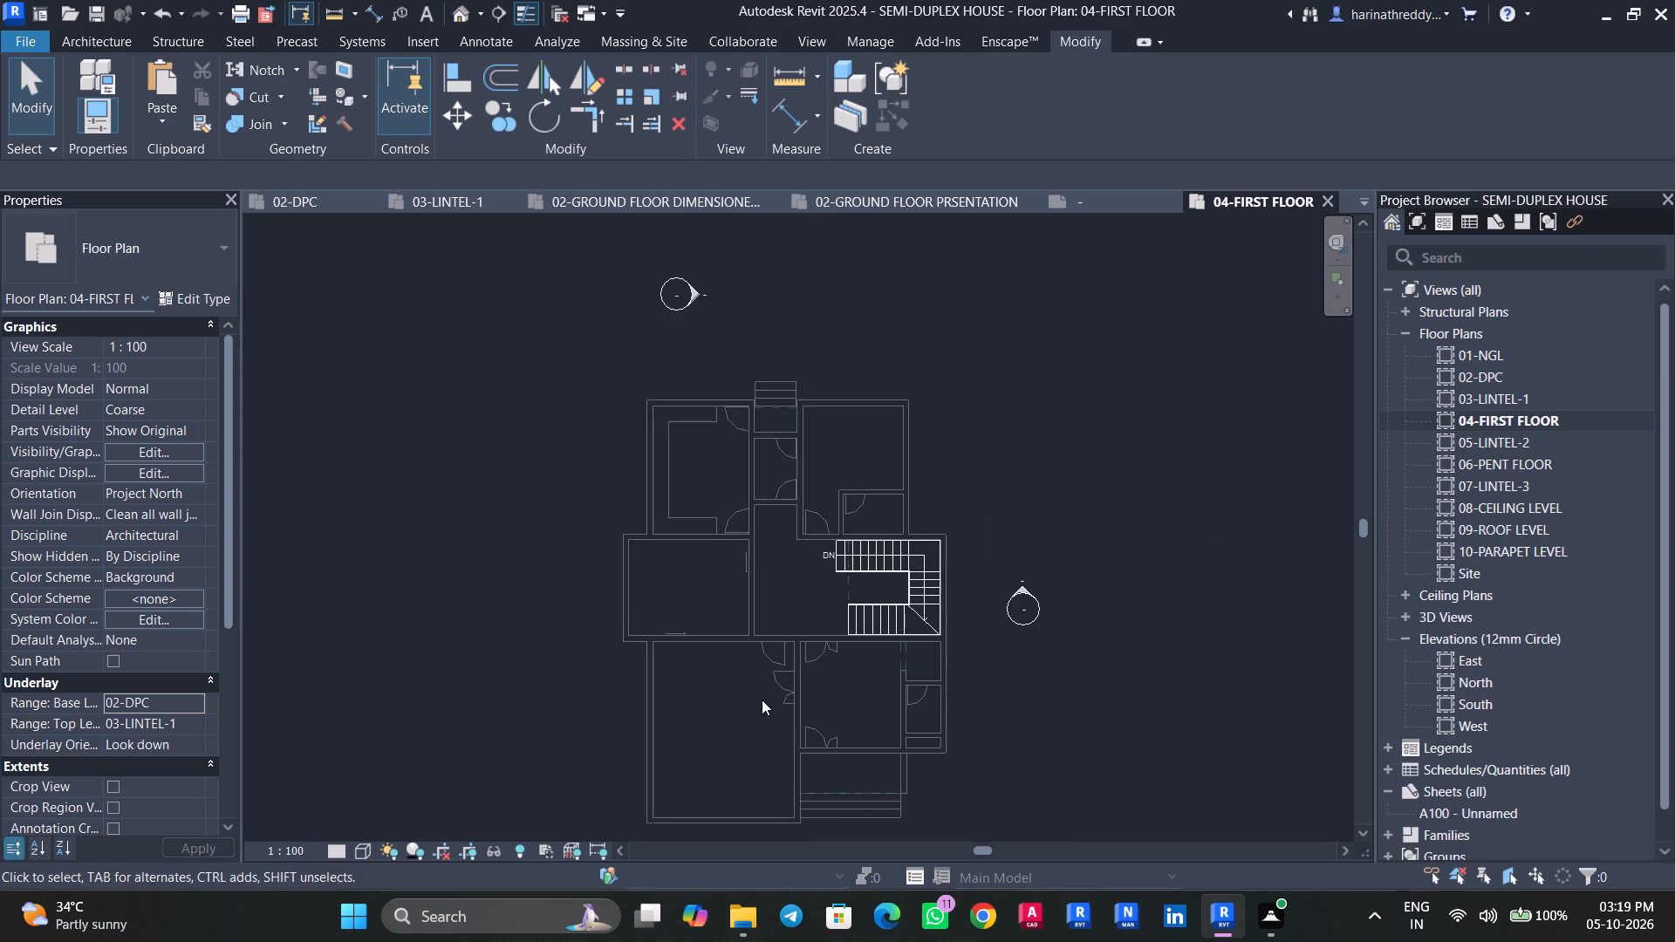
pyautogui.click(1021, 620)
pyautogui.rightClick(1021, 622)
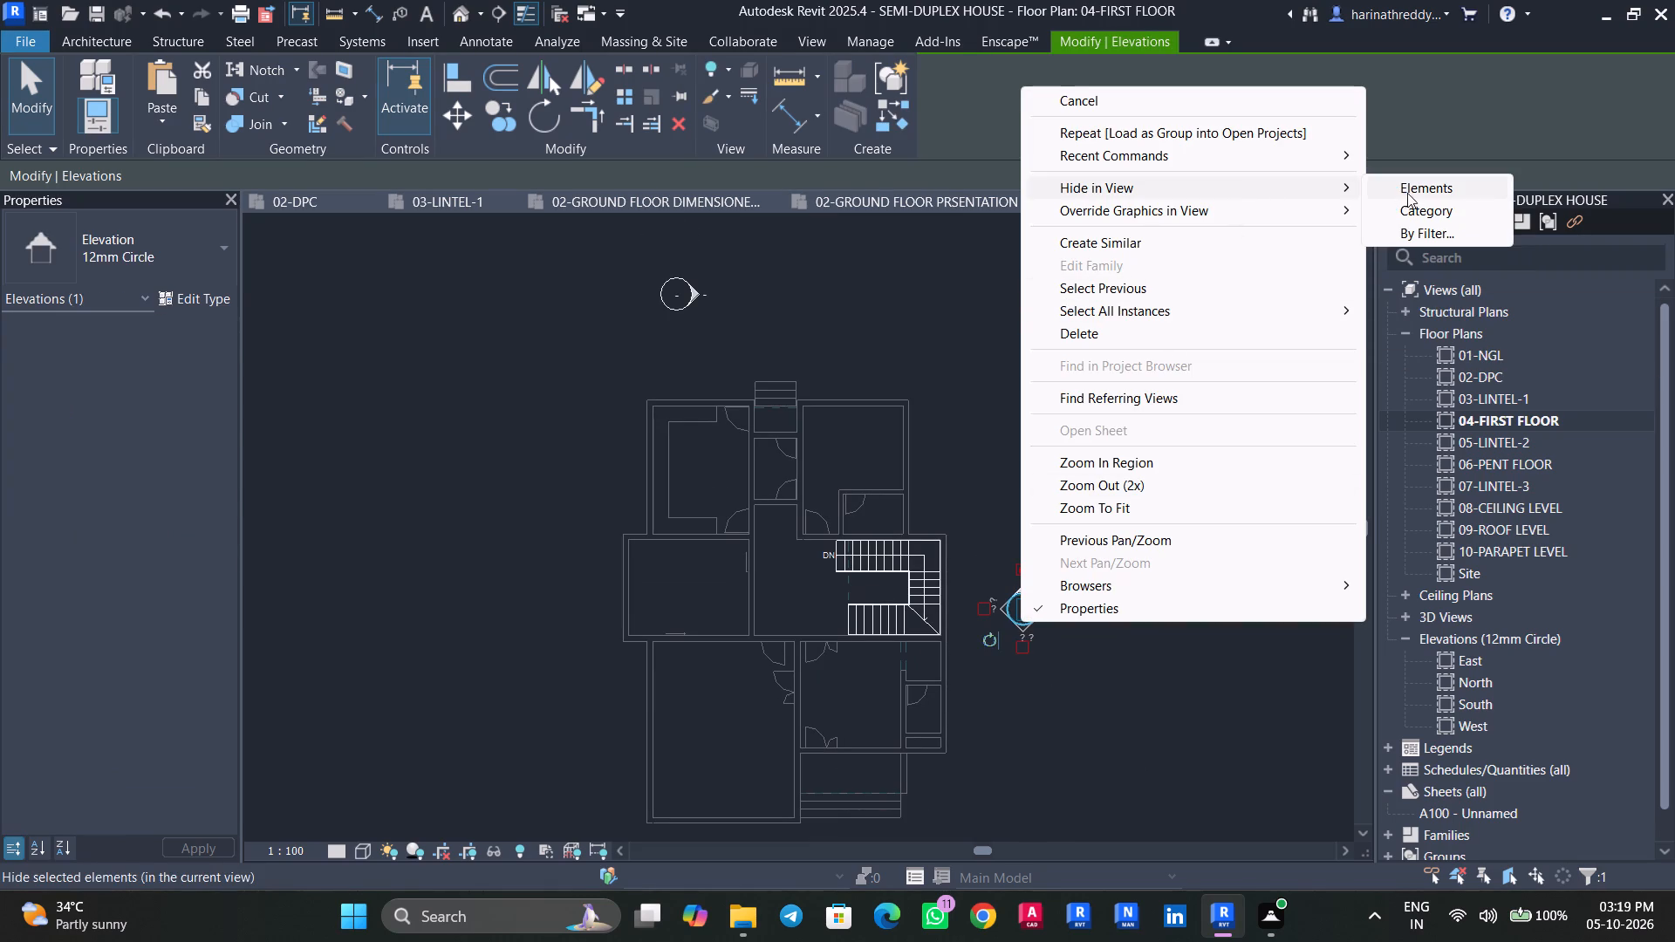
pyautogui.click(1418, 209)
pyautogui.scroll(-4, 998, 491)
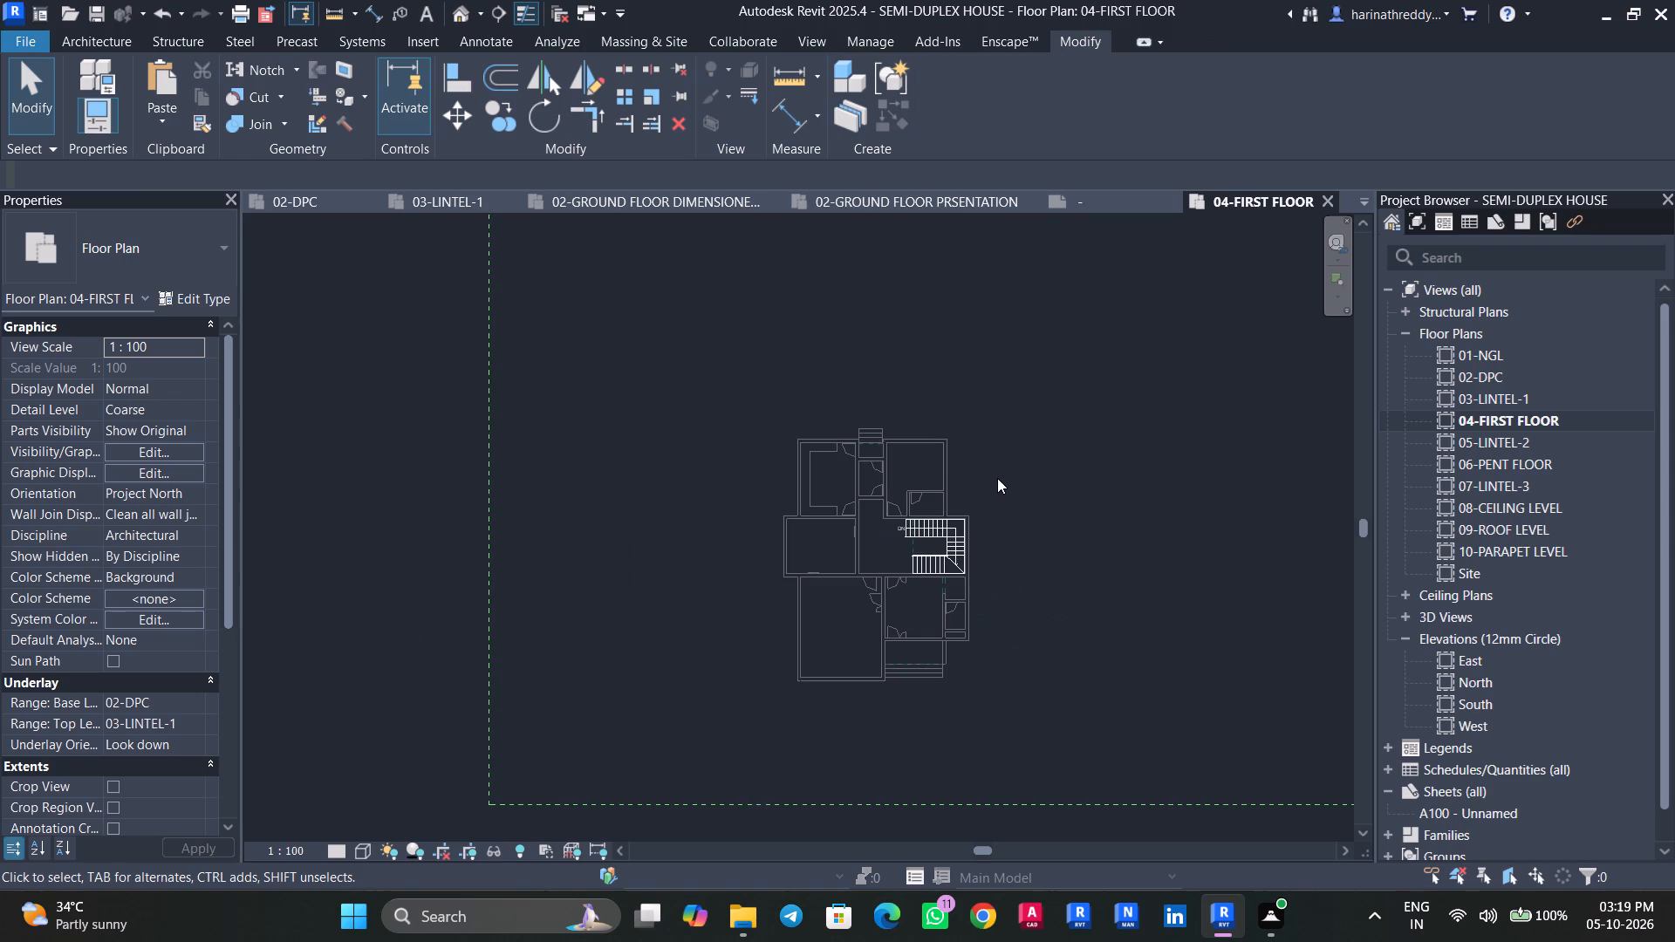
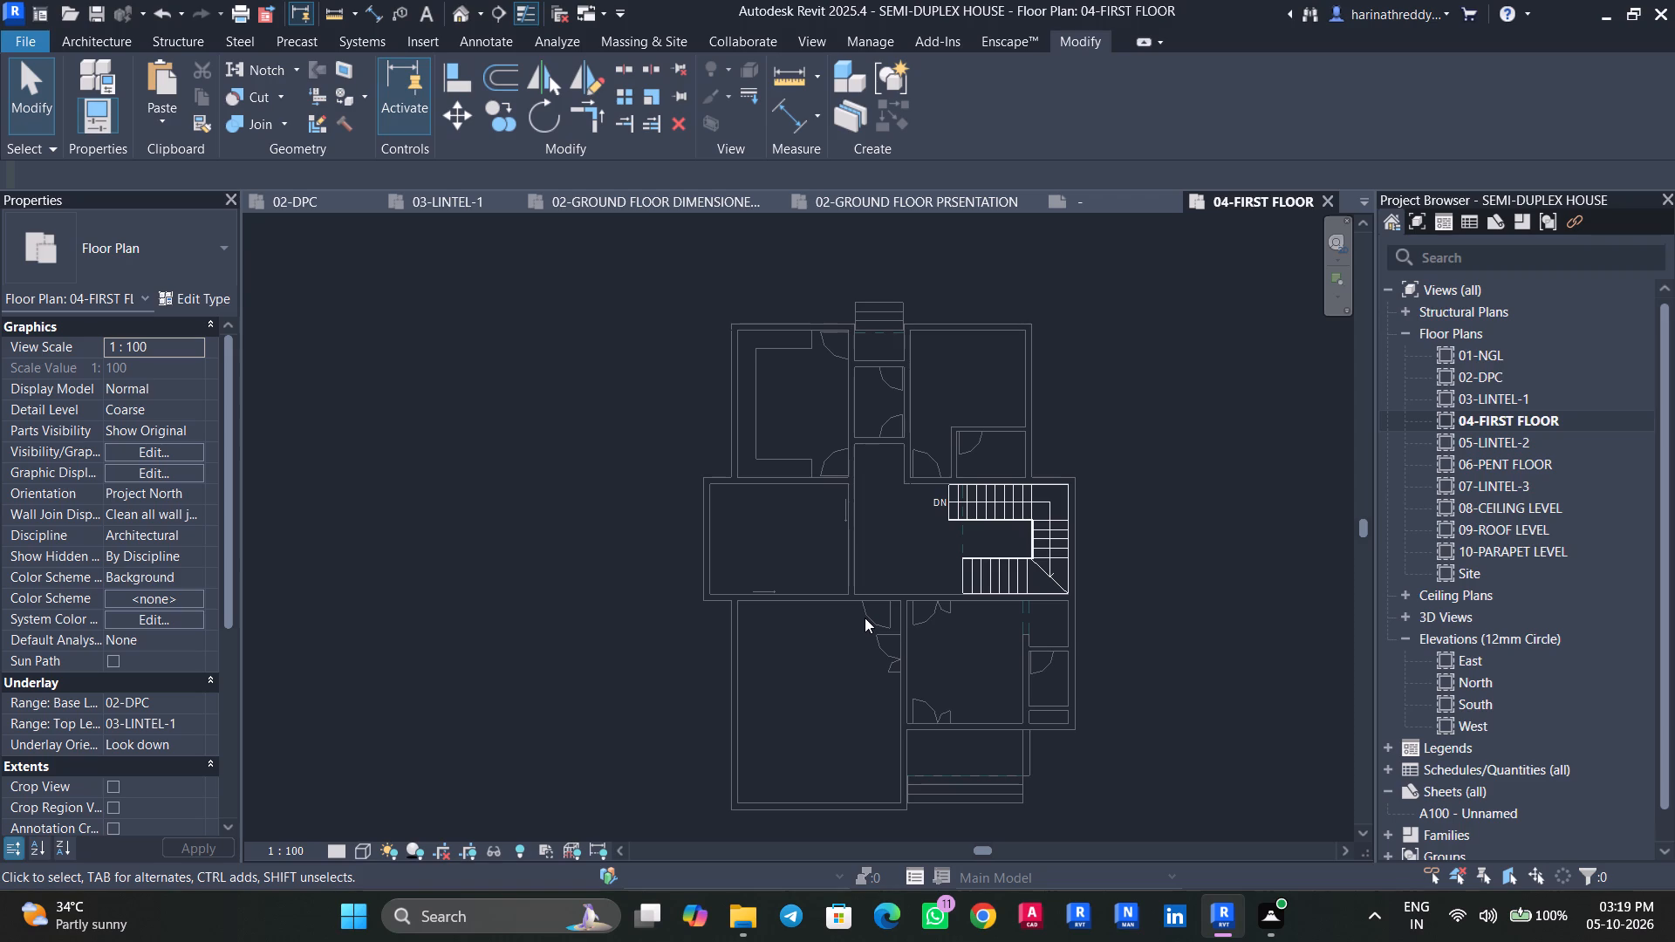
# Set new 01-225 WALL walls to rise up to level 06-PENT FLOOR with Wall Centerline as the location line.
pyautogui.press('w')
pyautogui.press('a')
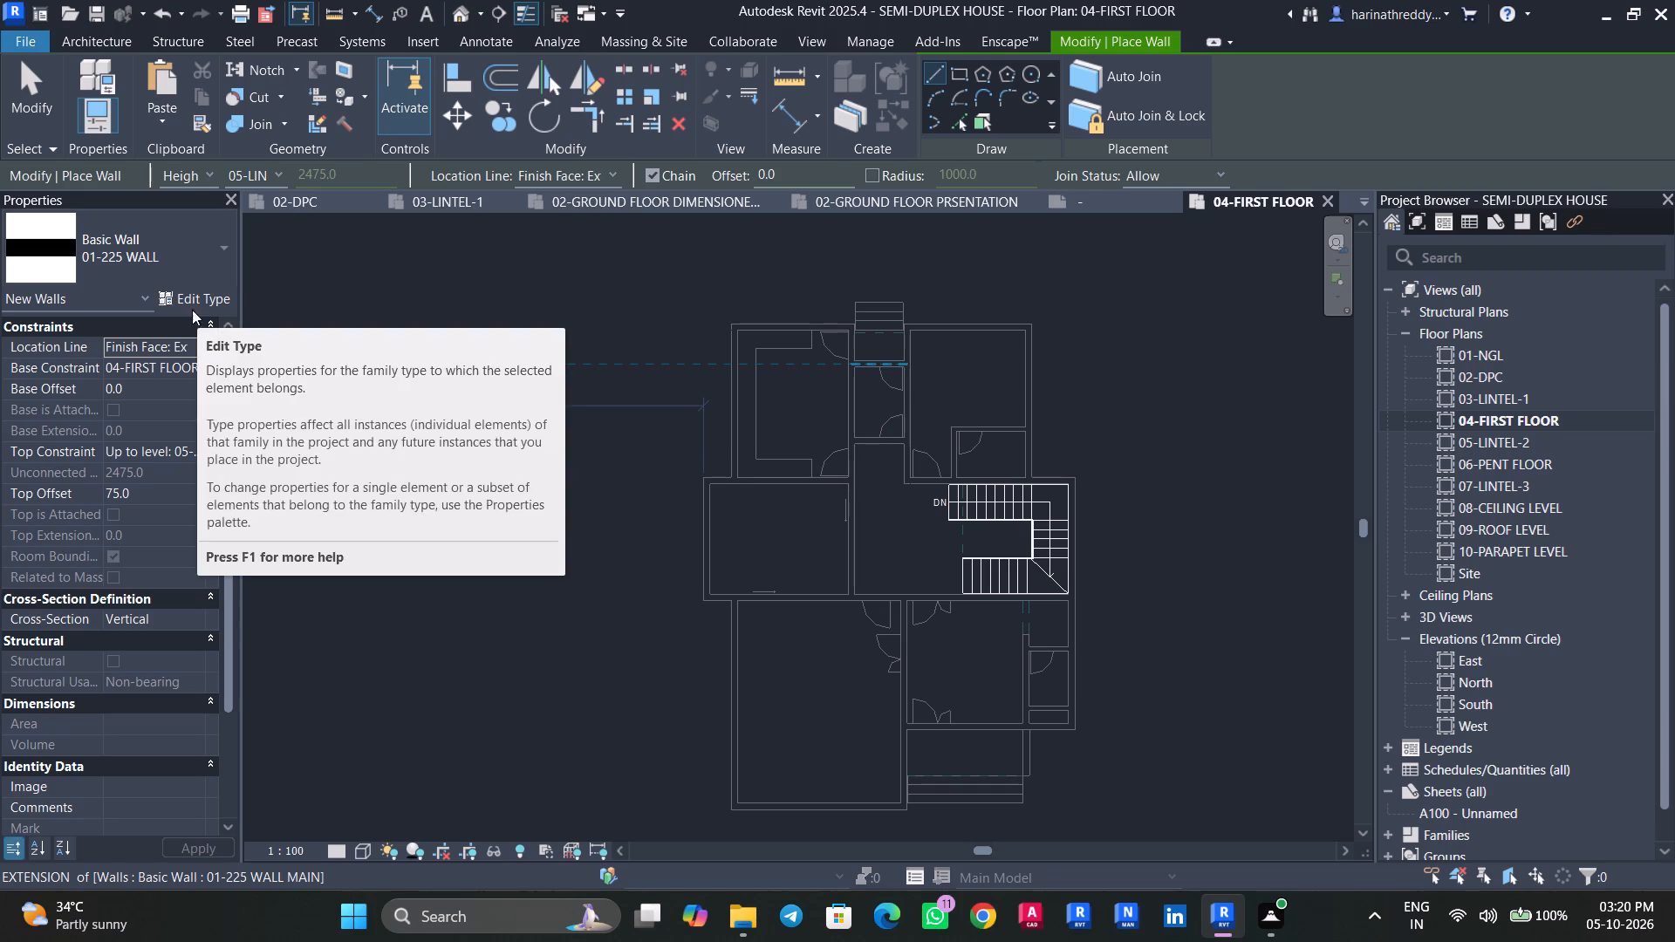
pyautogui.click(196, 449)
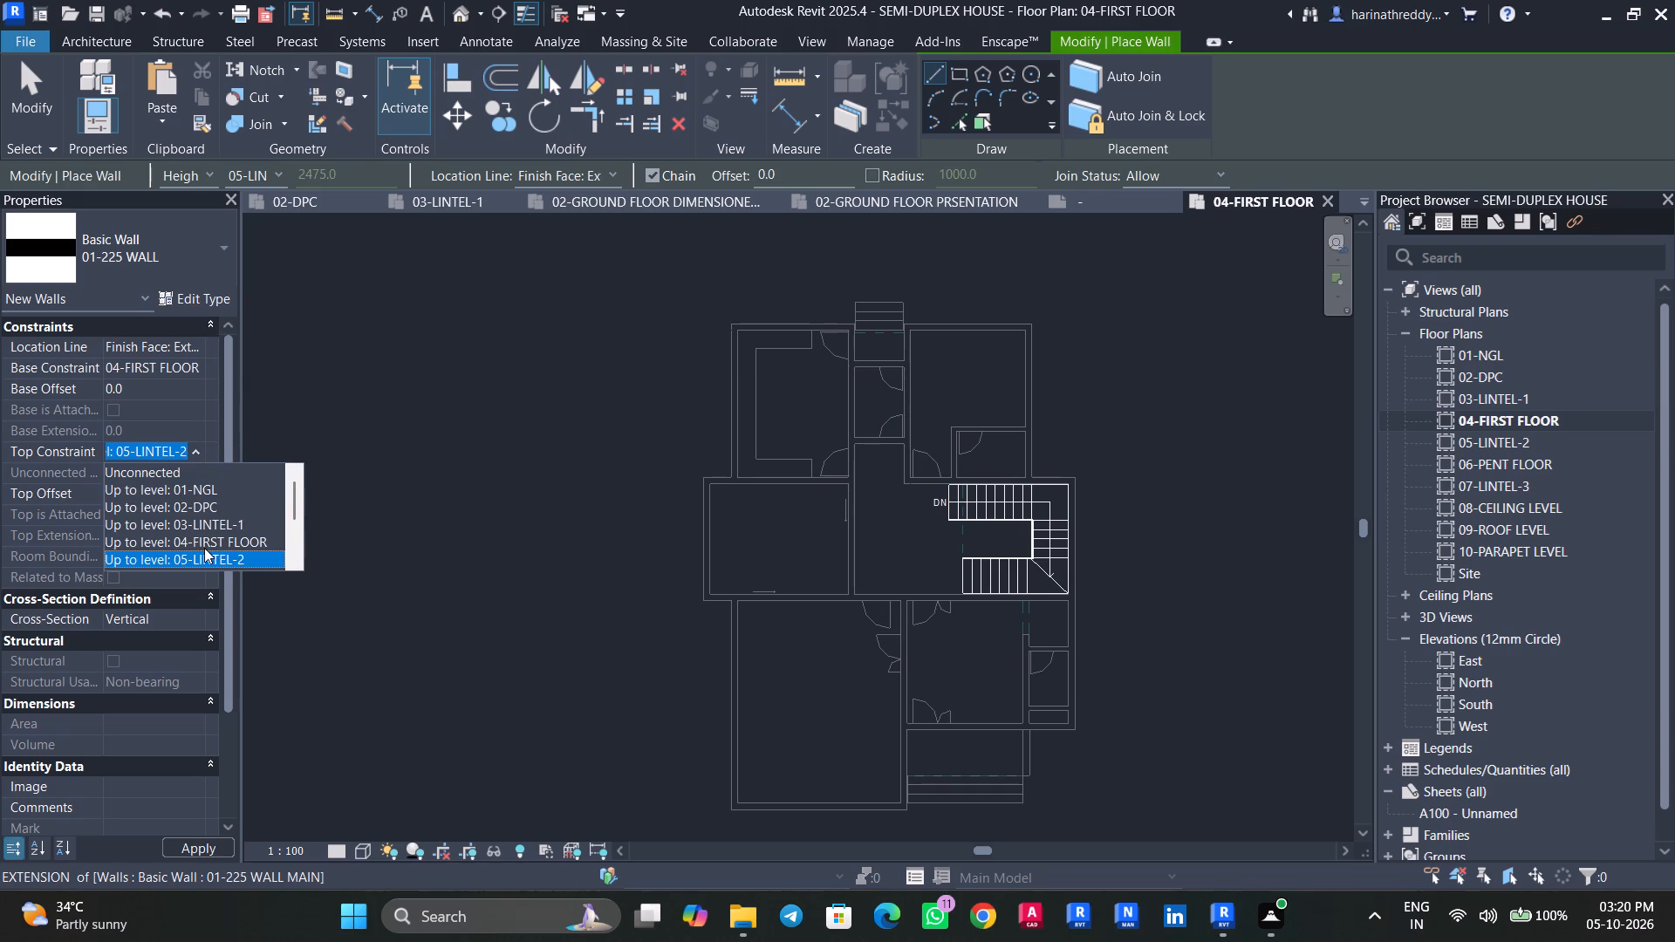
pyautogui.scroll(-1, 210, 541)
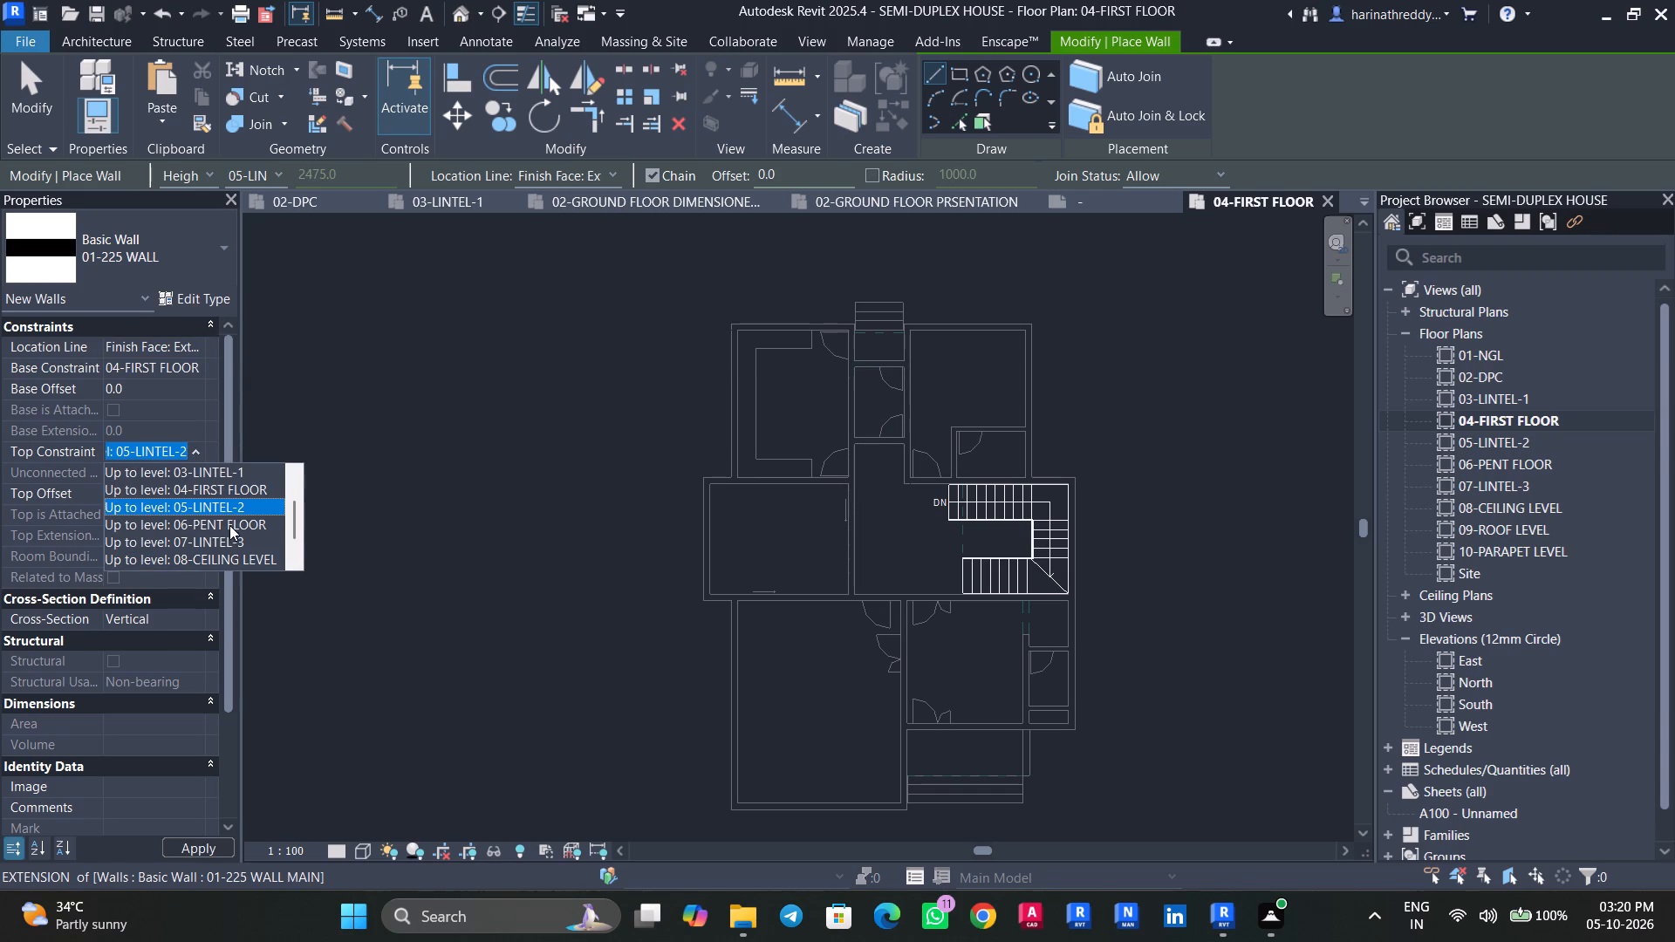
pyautogui.click(229, 523)
pyautogui.click(194, 341)
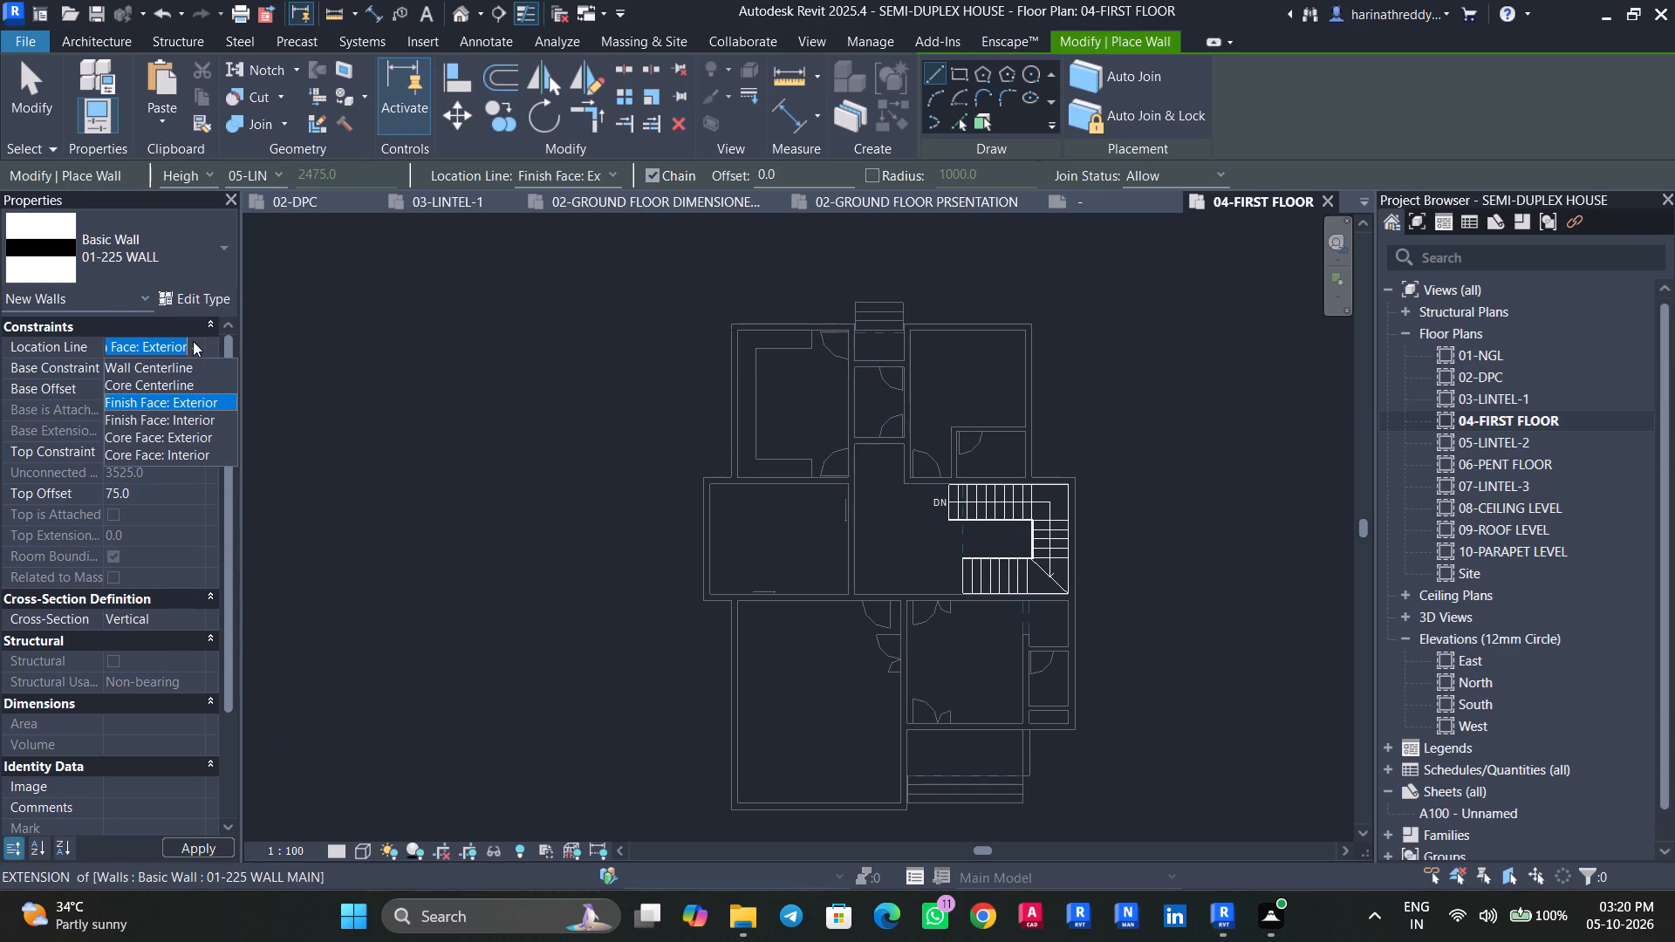
pyautogui.click(178, 365)
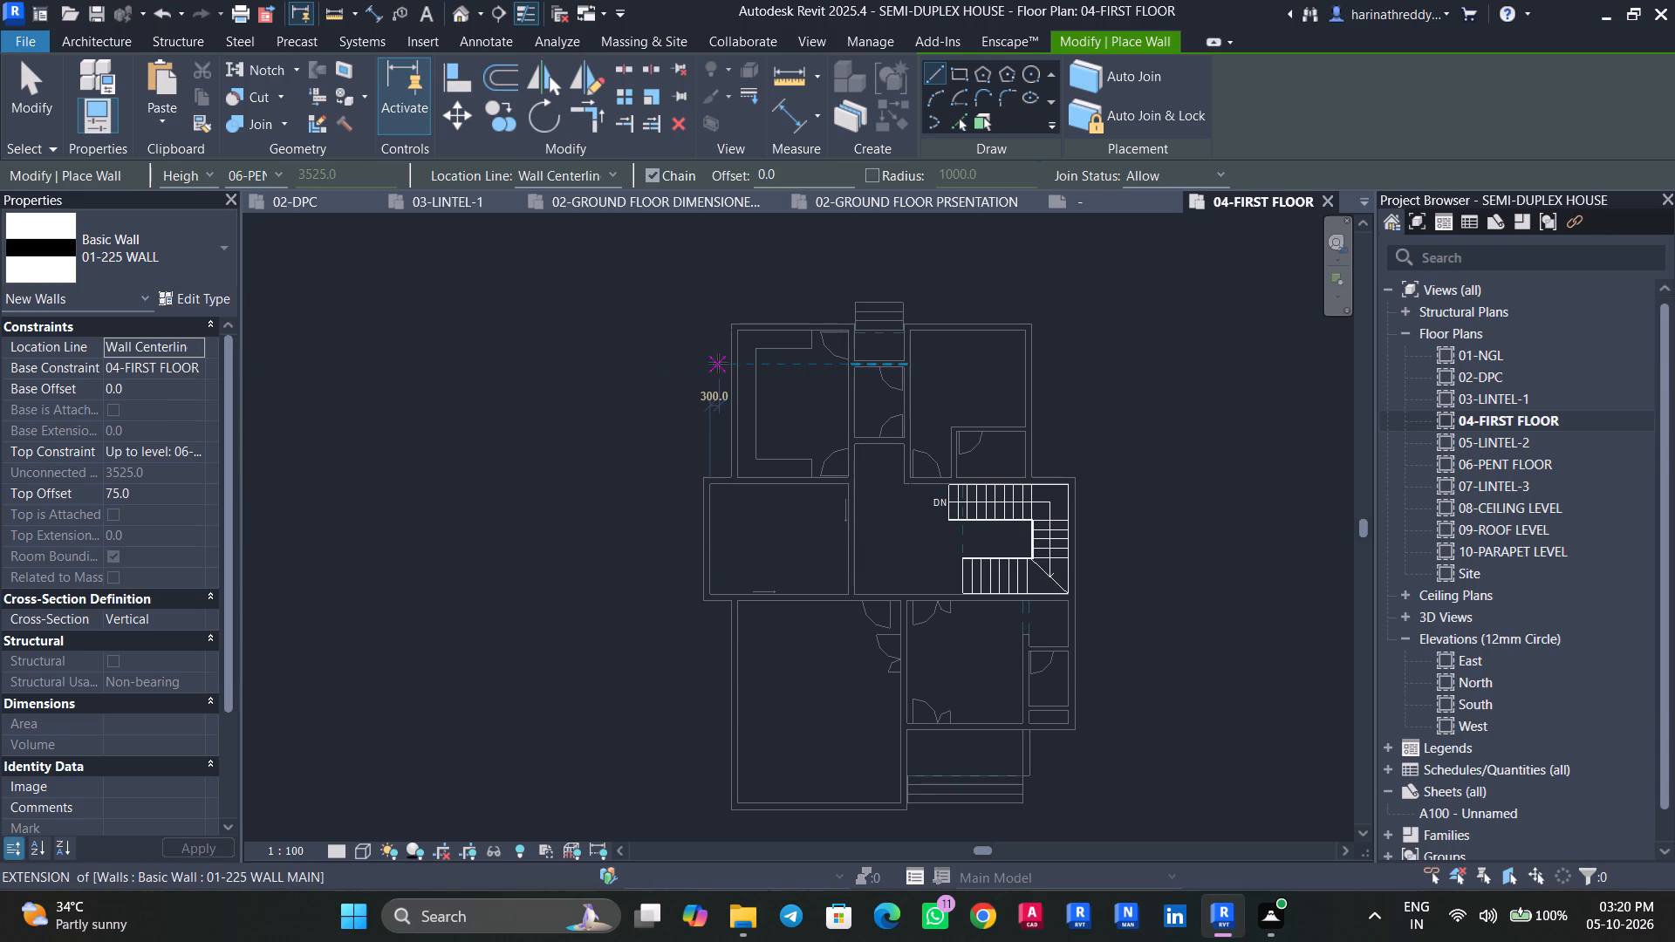
# Trace four chained walls over the kitchen's underlay walls in the 04-FIRST FLOOR plan, closing the rectangle.
pyautogui.scroll(7, 737, 470)
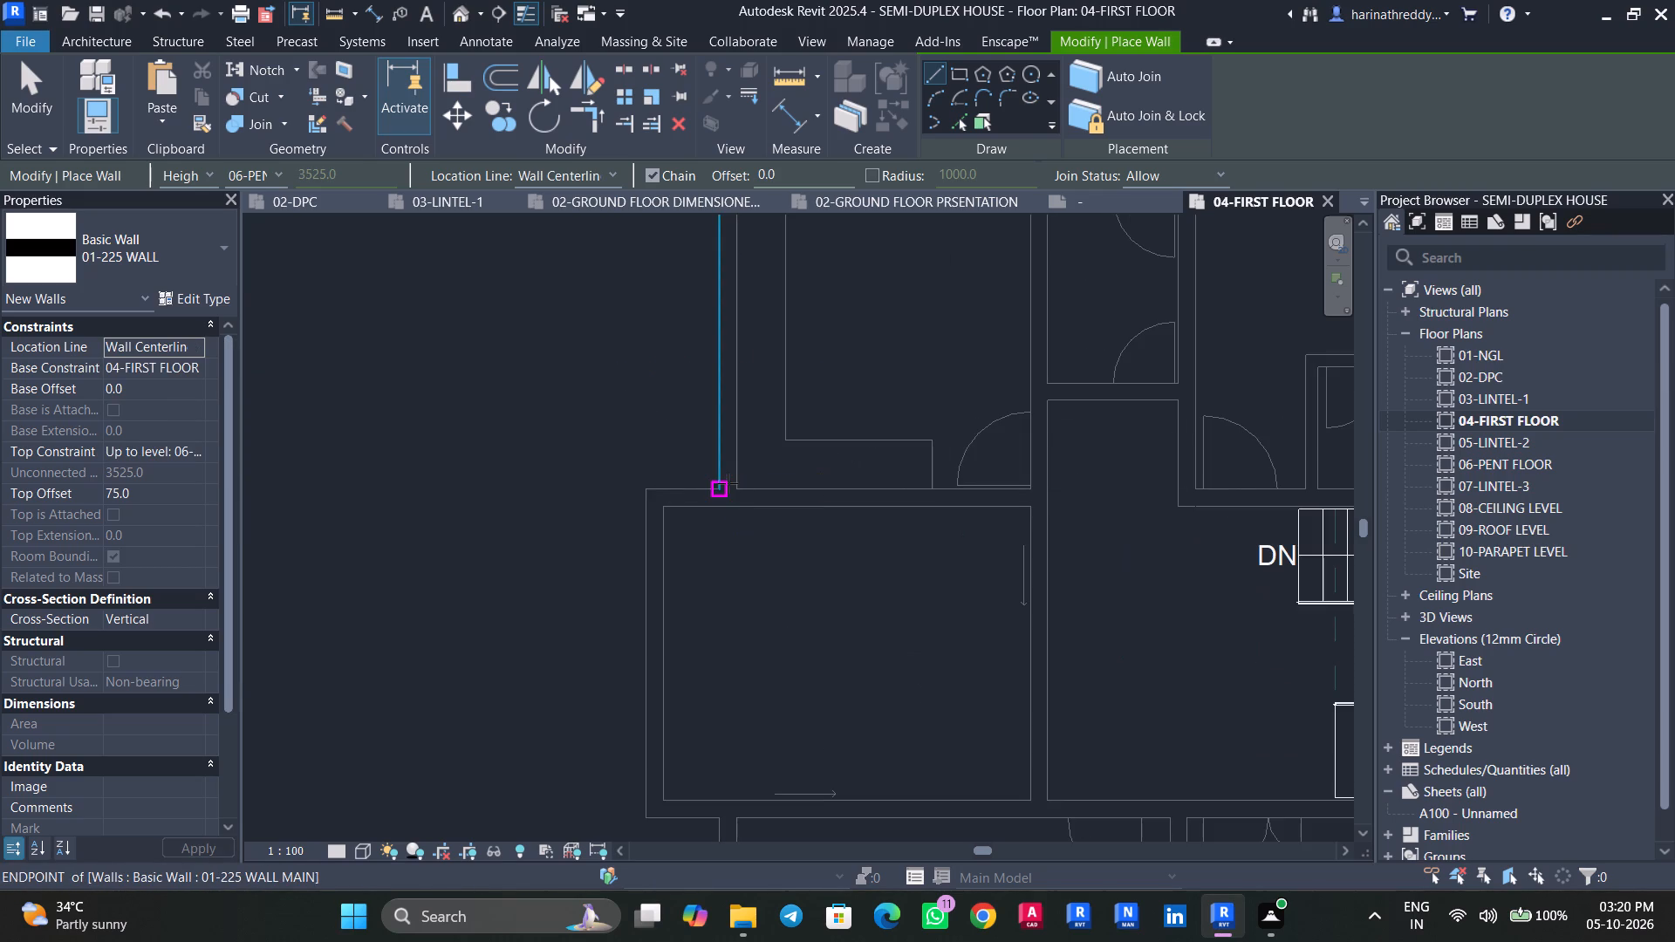
pyautogui.scroll(2, 728, 483)
pyautogui.scroll(-1, 728, 483)
pyautogui.scroll(3, 728, 483)
pyautogui.click(730, 490)
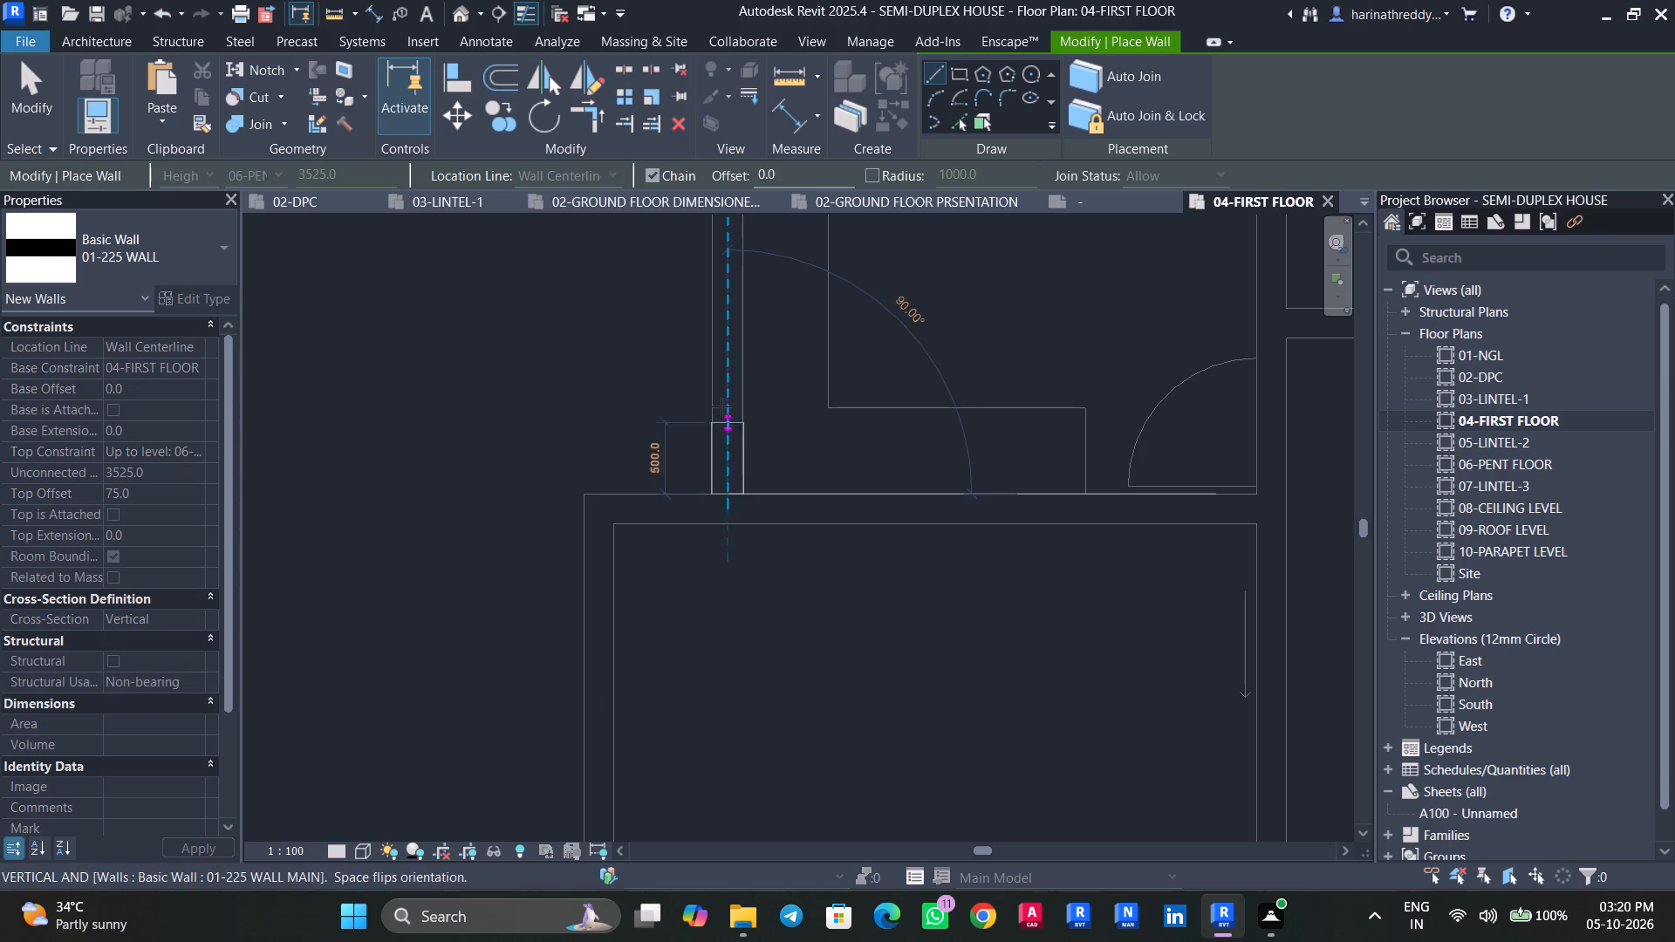
pyautogui.moveTo(728, 370); pyautogui.dragTo(701, 574, button='middle')
pyautogui.moveTo(701, 268); pyautogui.dragTo(616, 593, button='middle')
pyautogui.scroll(1, 616, 593)
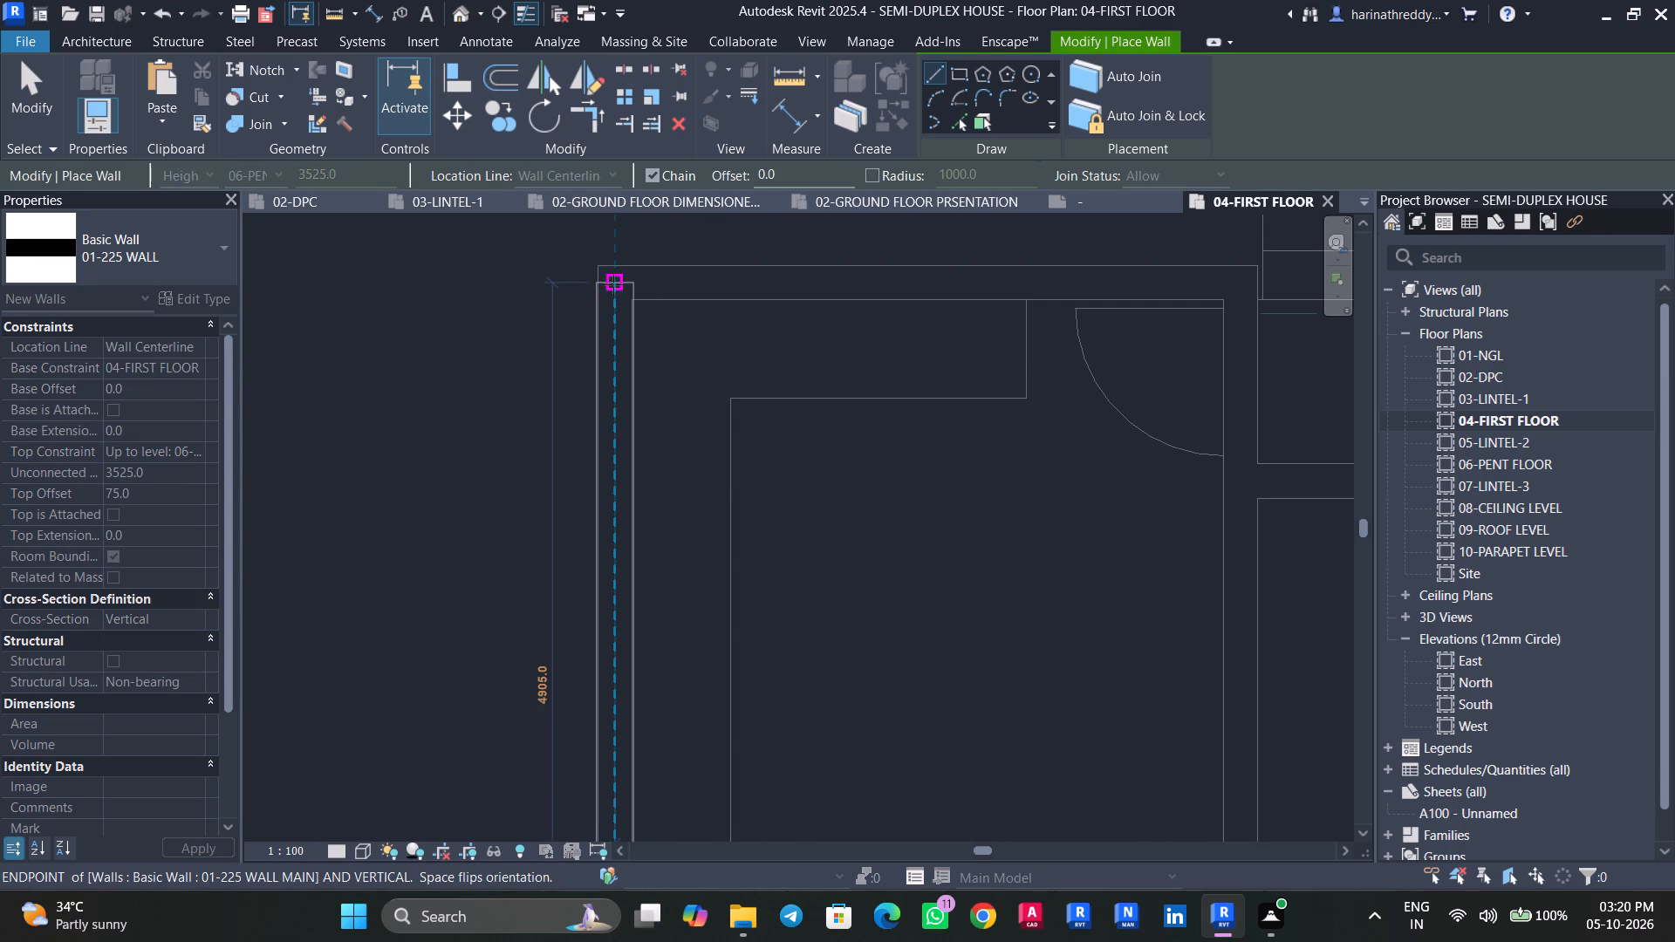
pyautogui.click(613, 284)
pyautogui.moveTo(783, 290); pyautogui.dragTo(553, 290, button='middle')
pyautogui.moveTo(835, 289); pyautogui.dragTo(717, 270, button='middle')
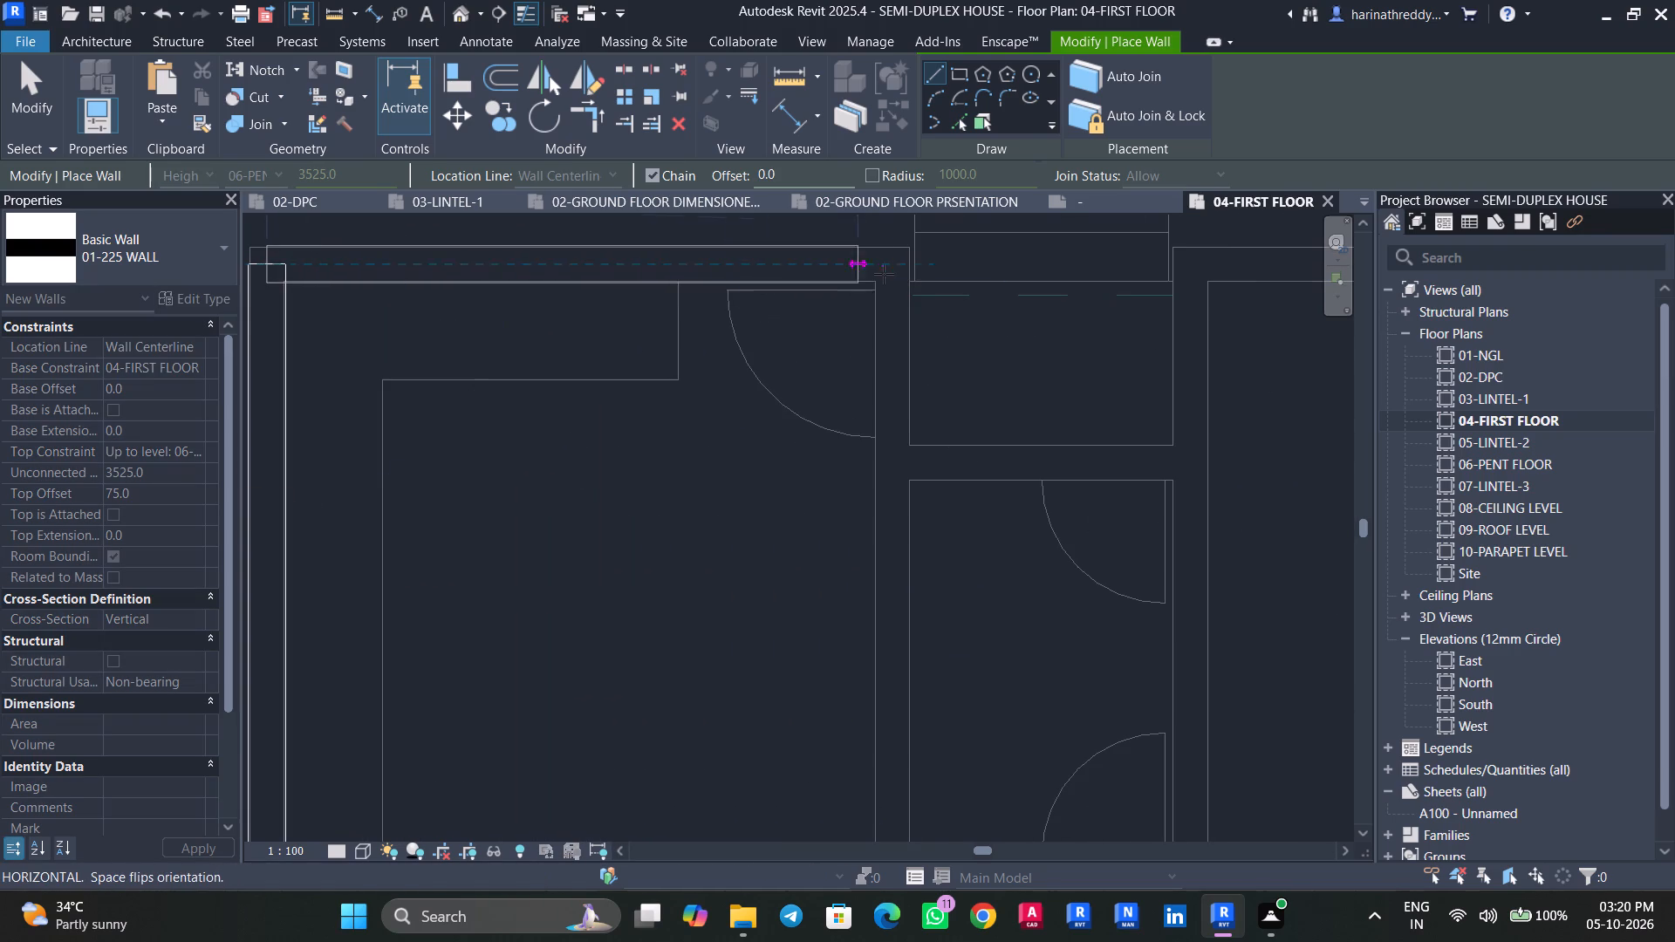
pyautogui.click(894, 263)
pyautogui.moveTo(892, 467); pyautogui.dragTo(890, 456, button='middle')
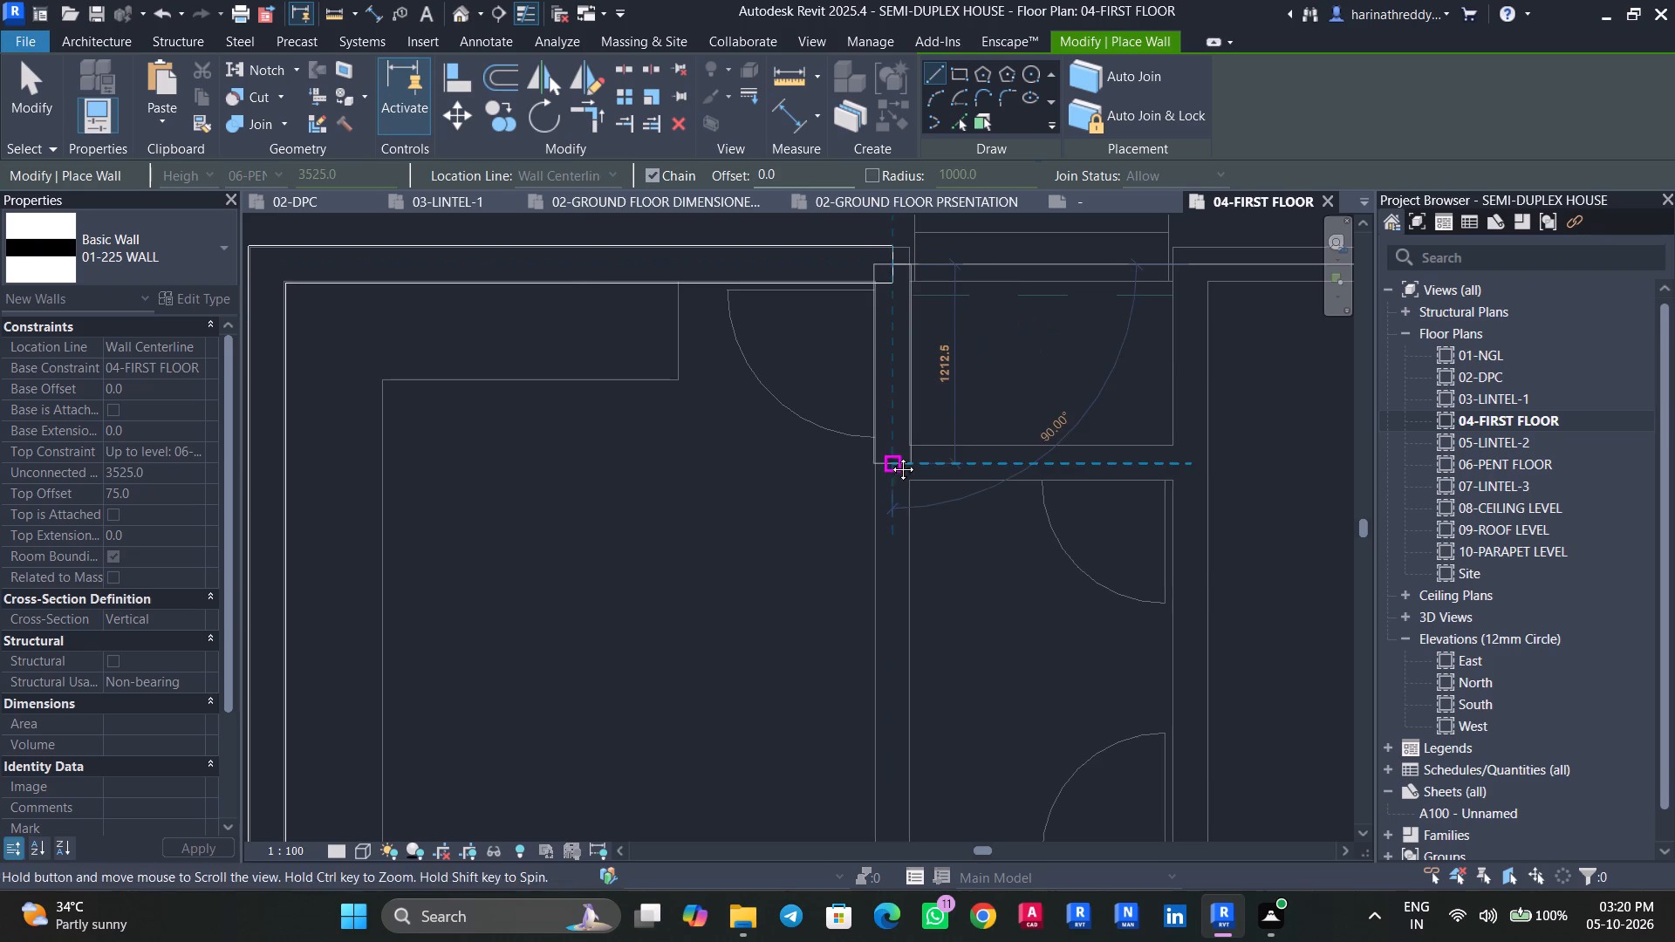
pyautogui.moveTo(890, 456); pyautogui.dragTo(902, 271, button='middle')
pyautogui.moveTo(905, 495); pyautogui.dragTo(927, 290, button='middle')
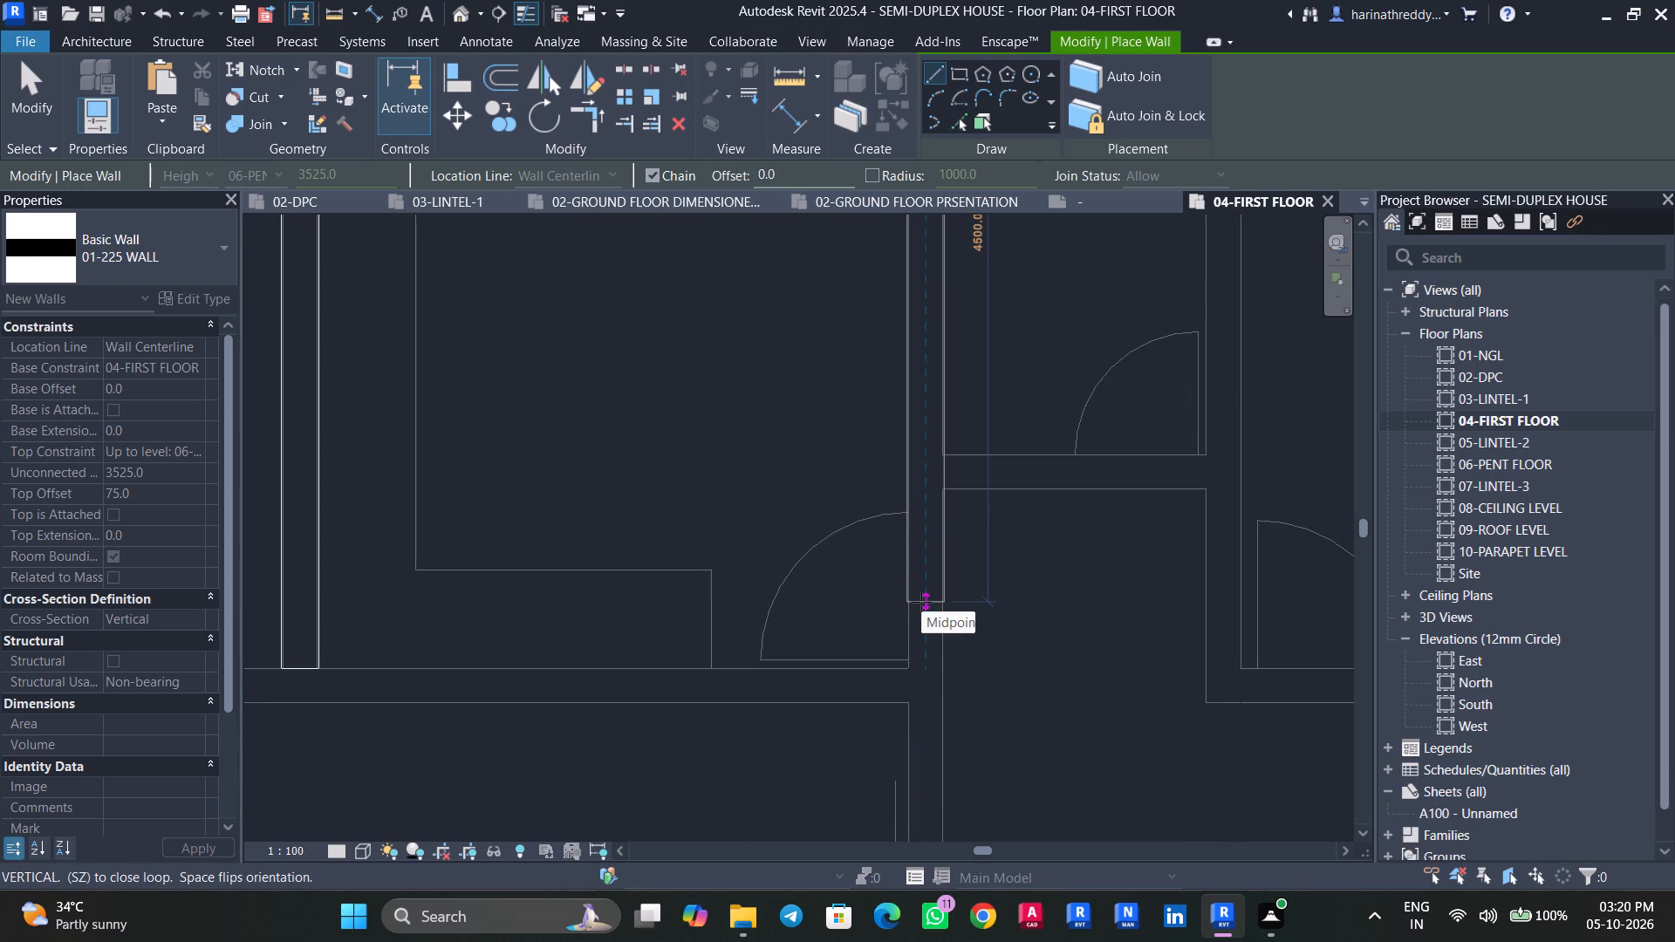
pyautogui.click(922, 686)
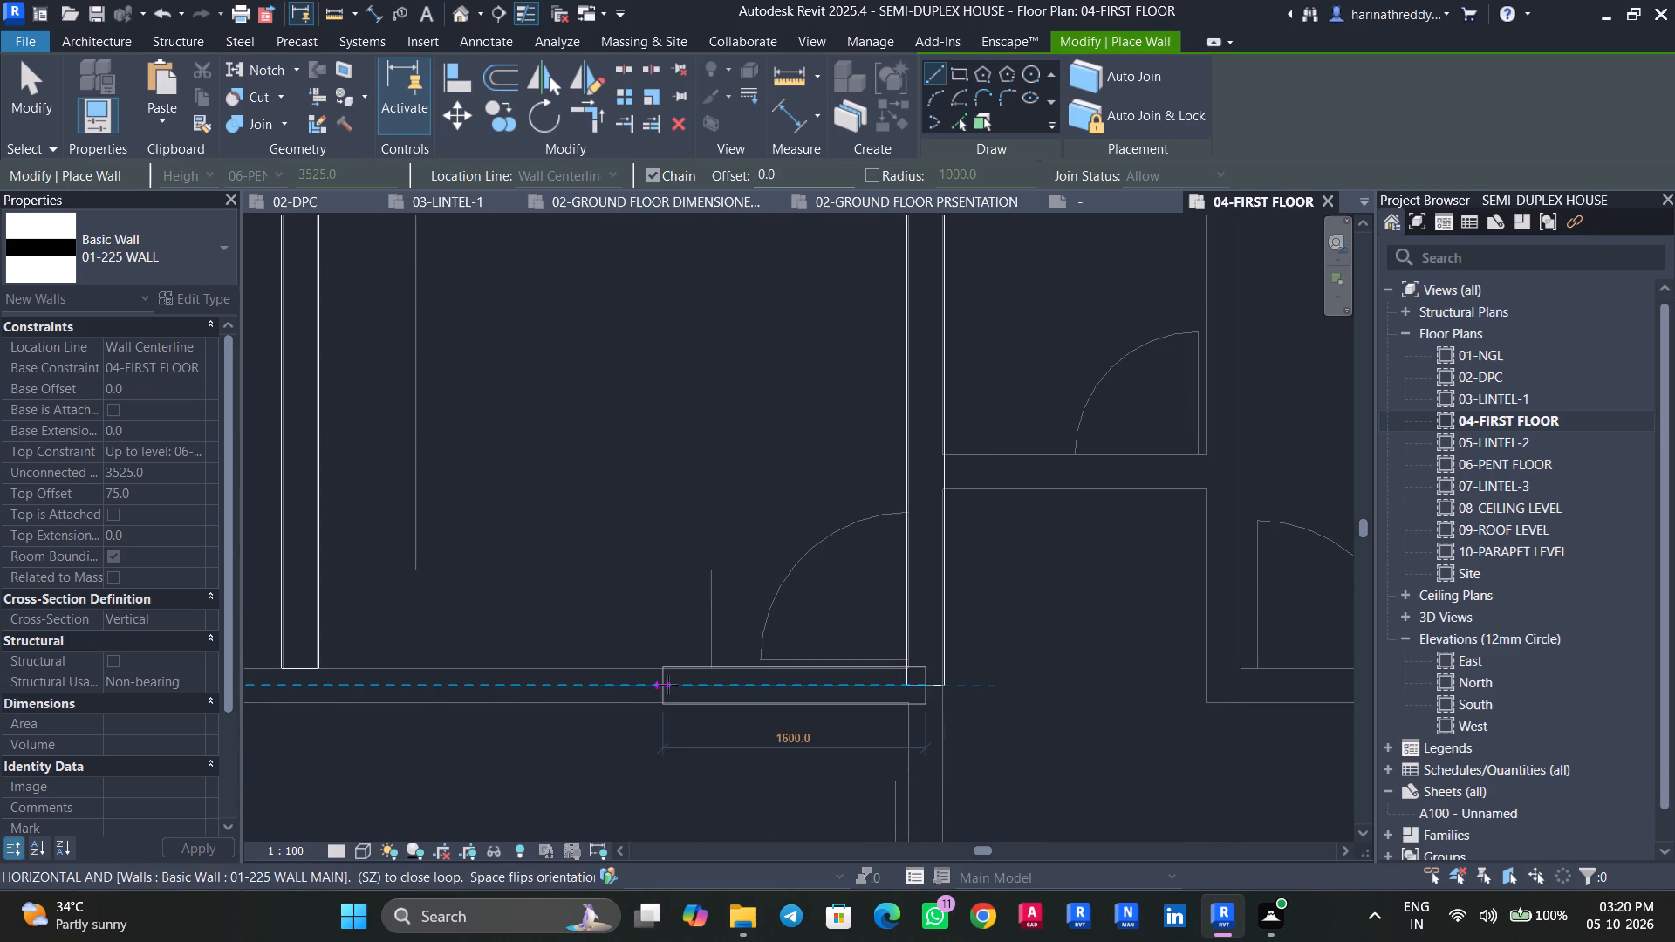
pyautogui.moveTo(612, 684); pyautogui.dragTo(794, 679, button='middle')
pyautogui.click(483, 680)
pyautogui.press('Escape')
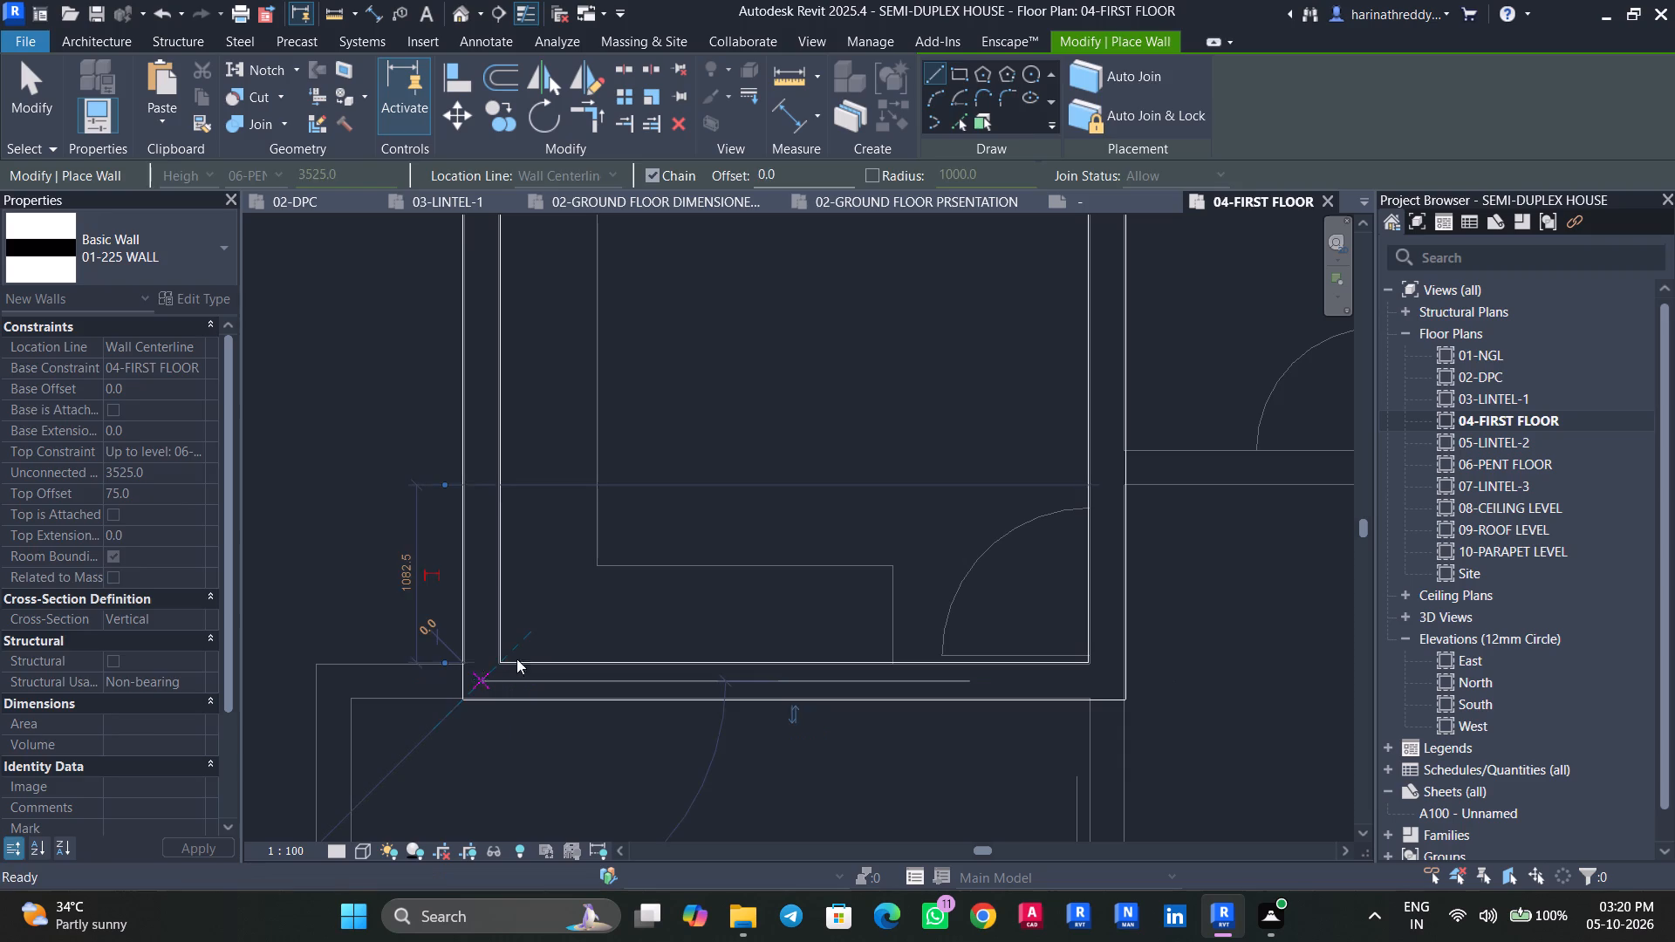
pyautogui.press('Escape')
# Draw a matching wall about 1710 mm long from the kitchen wall along the laundry/store's underlay wall farthest from the rear steps.
pyautogui.scroll(-3, 681, 532)
pyautogui.moveTo(715, 432); pyautogui.dragTo(646, 723, button='middle')
pyautogui.scroll(3, 904, 419)
pyautogui.moveTo(893, 433); pyautogui.dragTo(756, 502, button='middle')
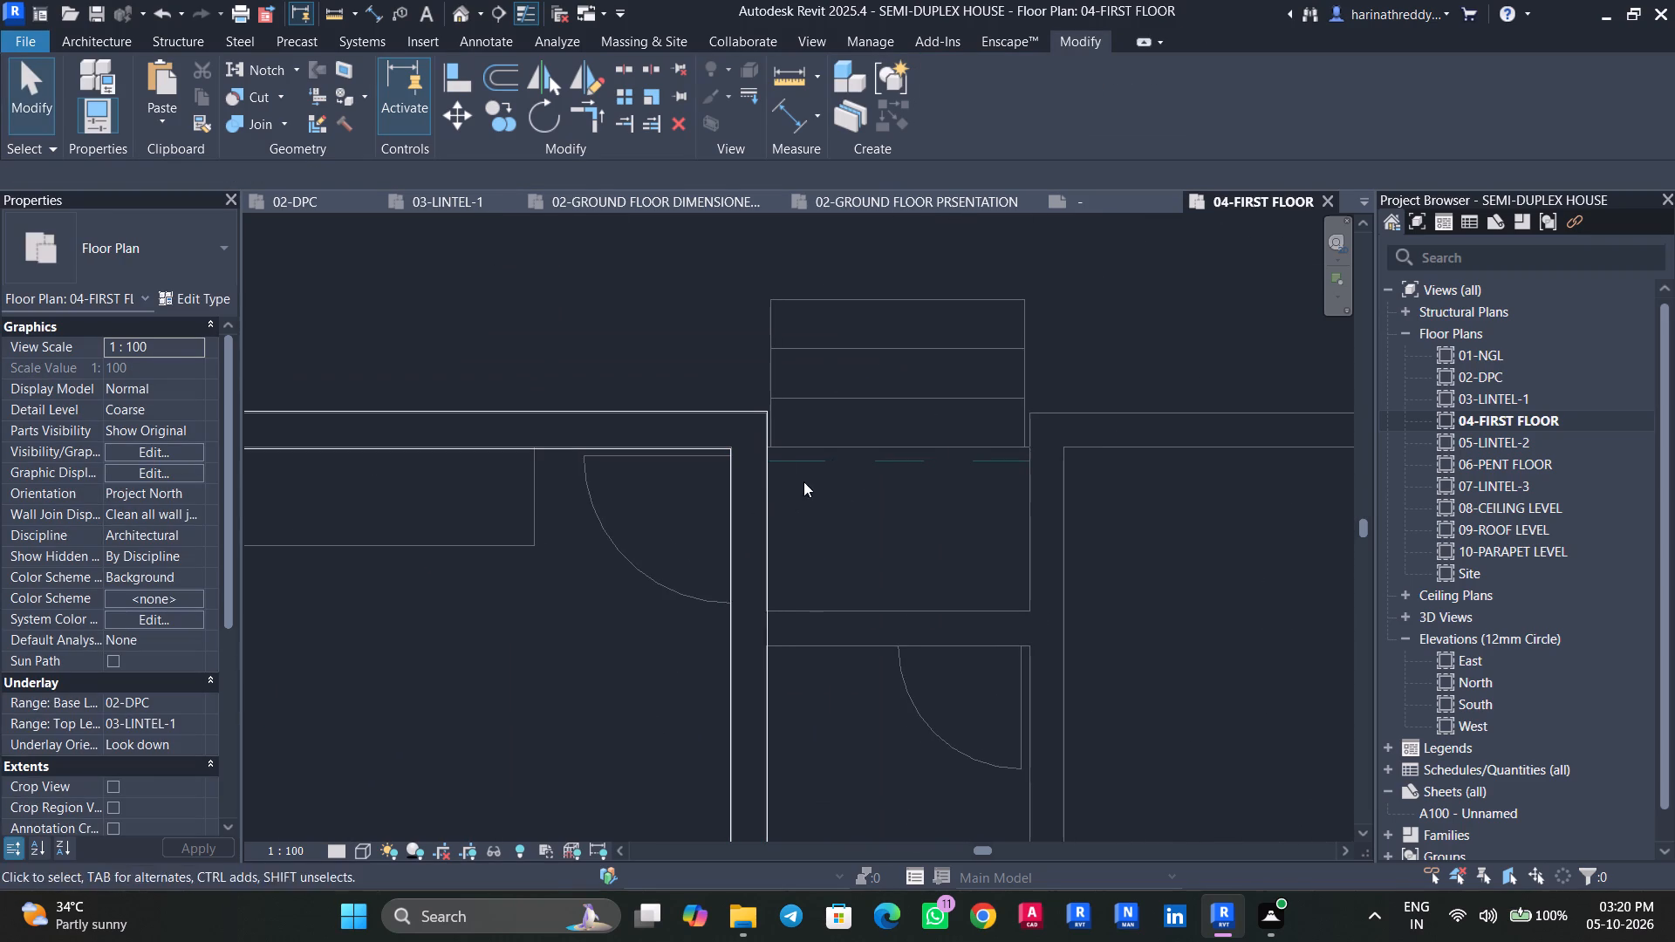
pyautogui.click(758, 515)
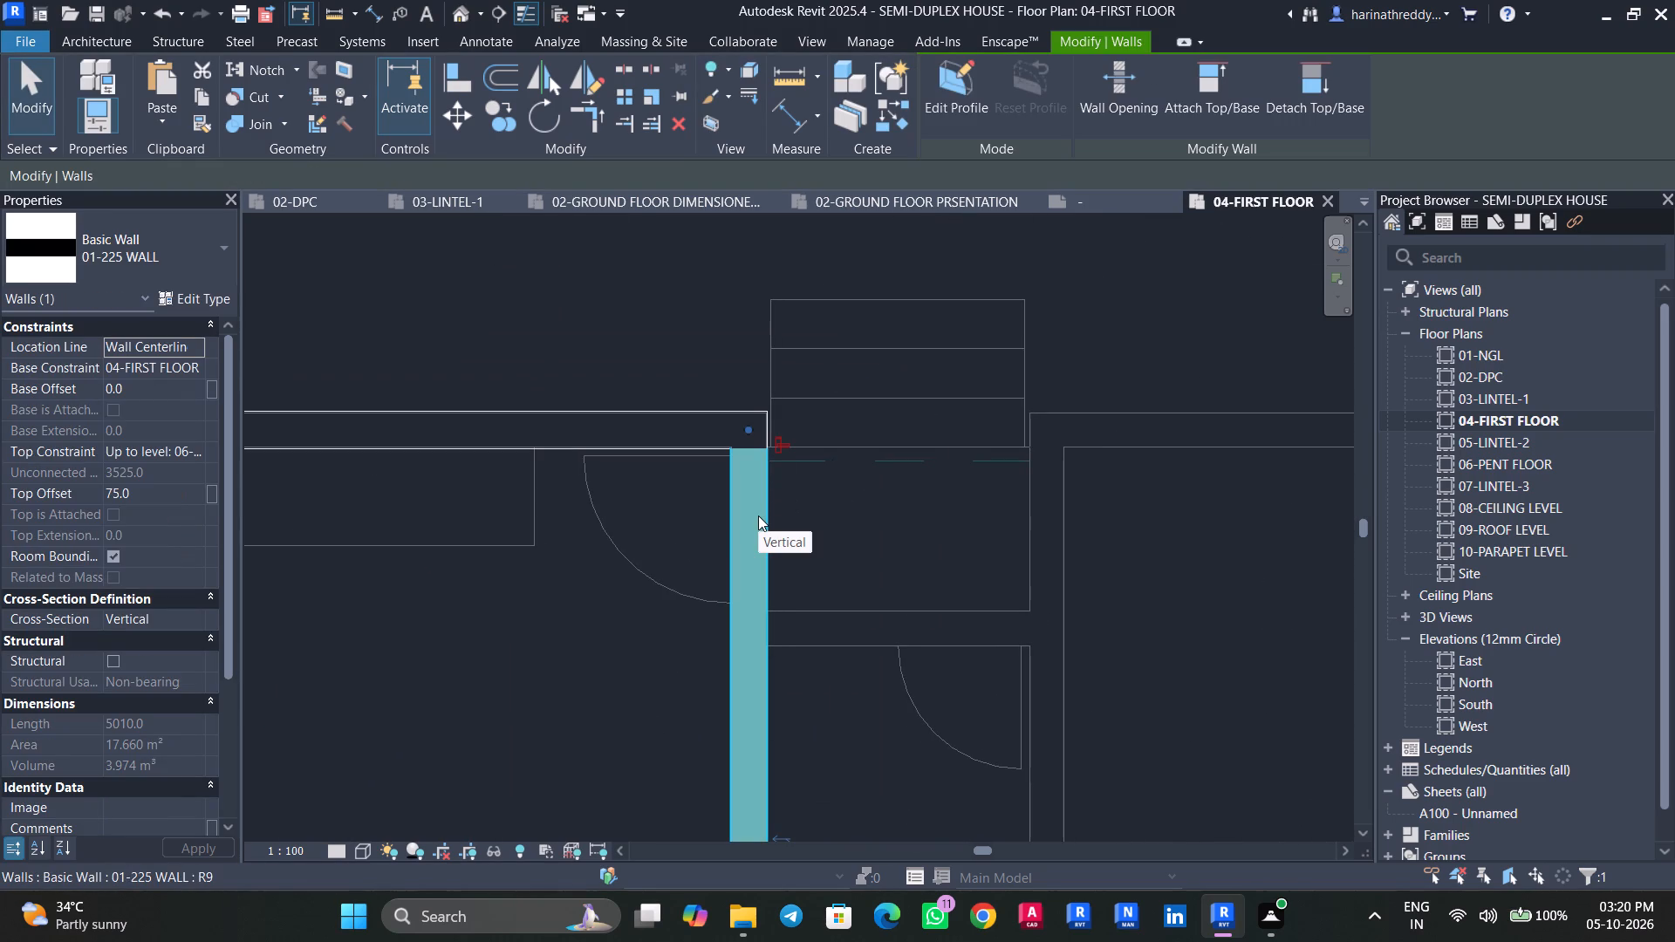
pyautogui.write('CS')
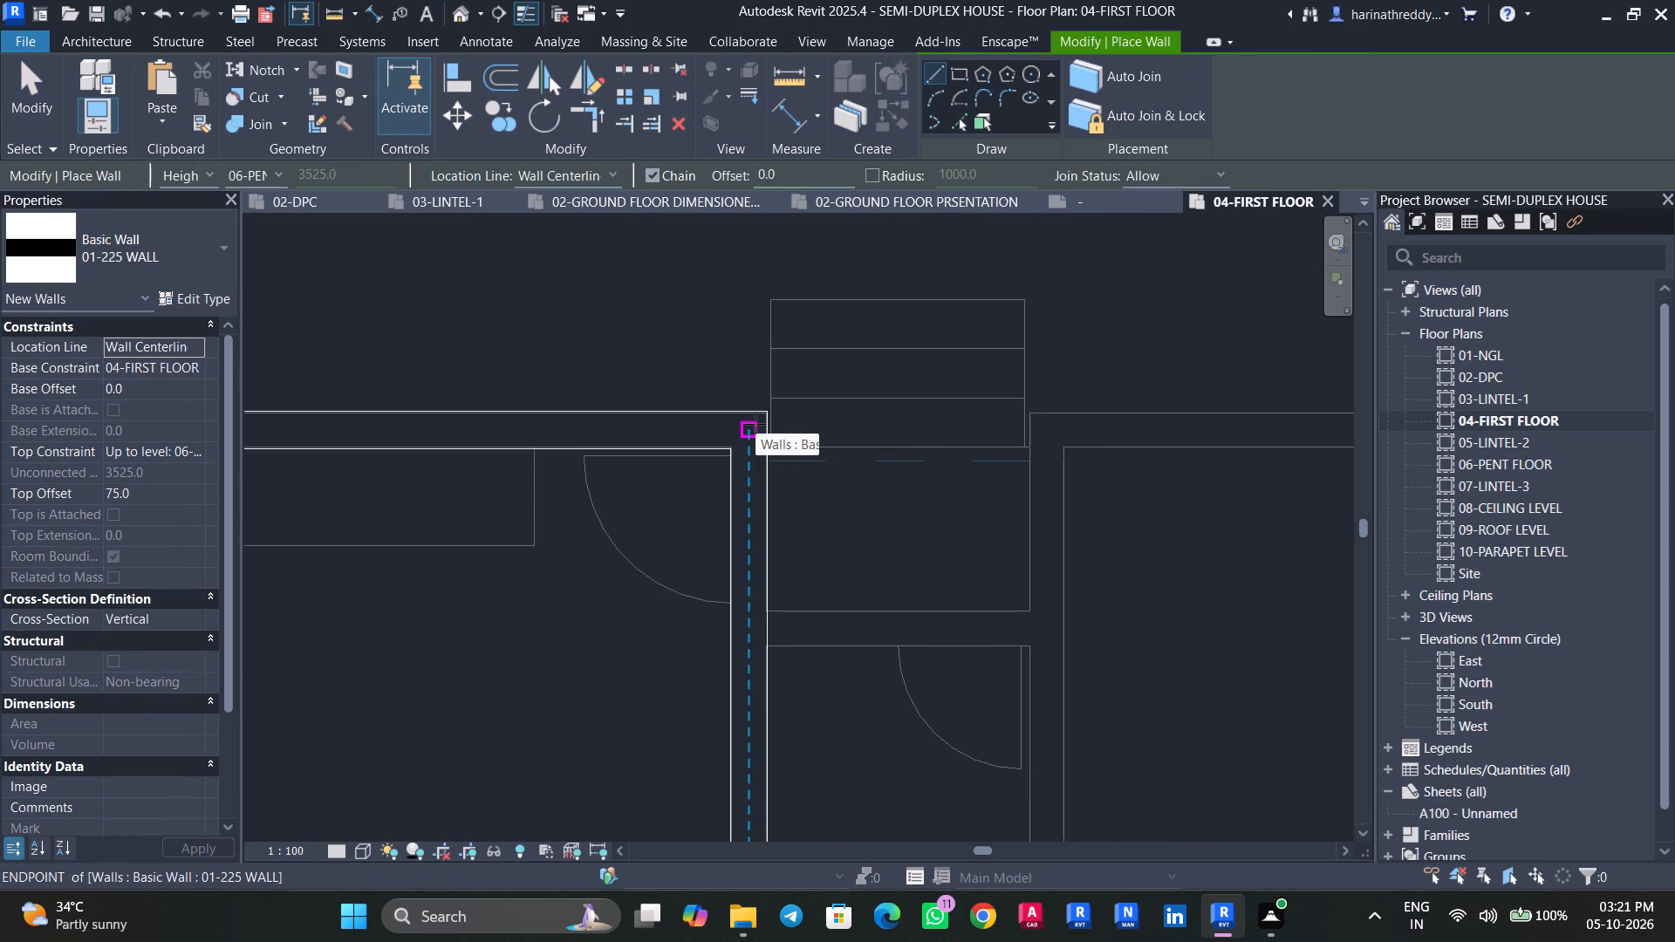
pyautogui.moveTo(822, 548); pyautogui.dragTo(754, 440, button='middle')
pyautogui.moveTo(745, 616); pyautogui.dragTo(690, 265, button='middle')
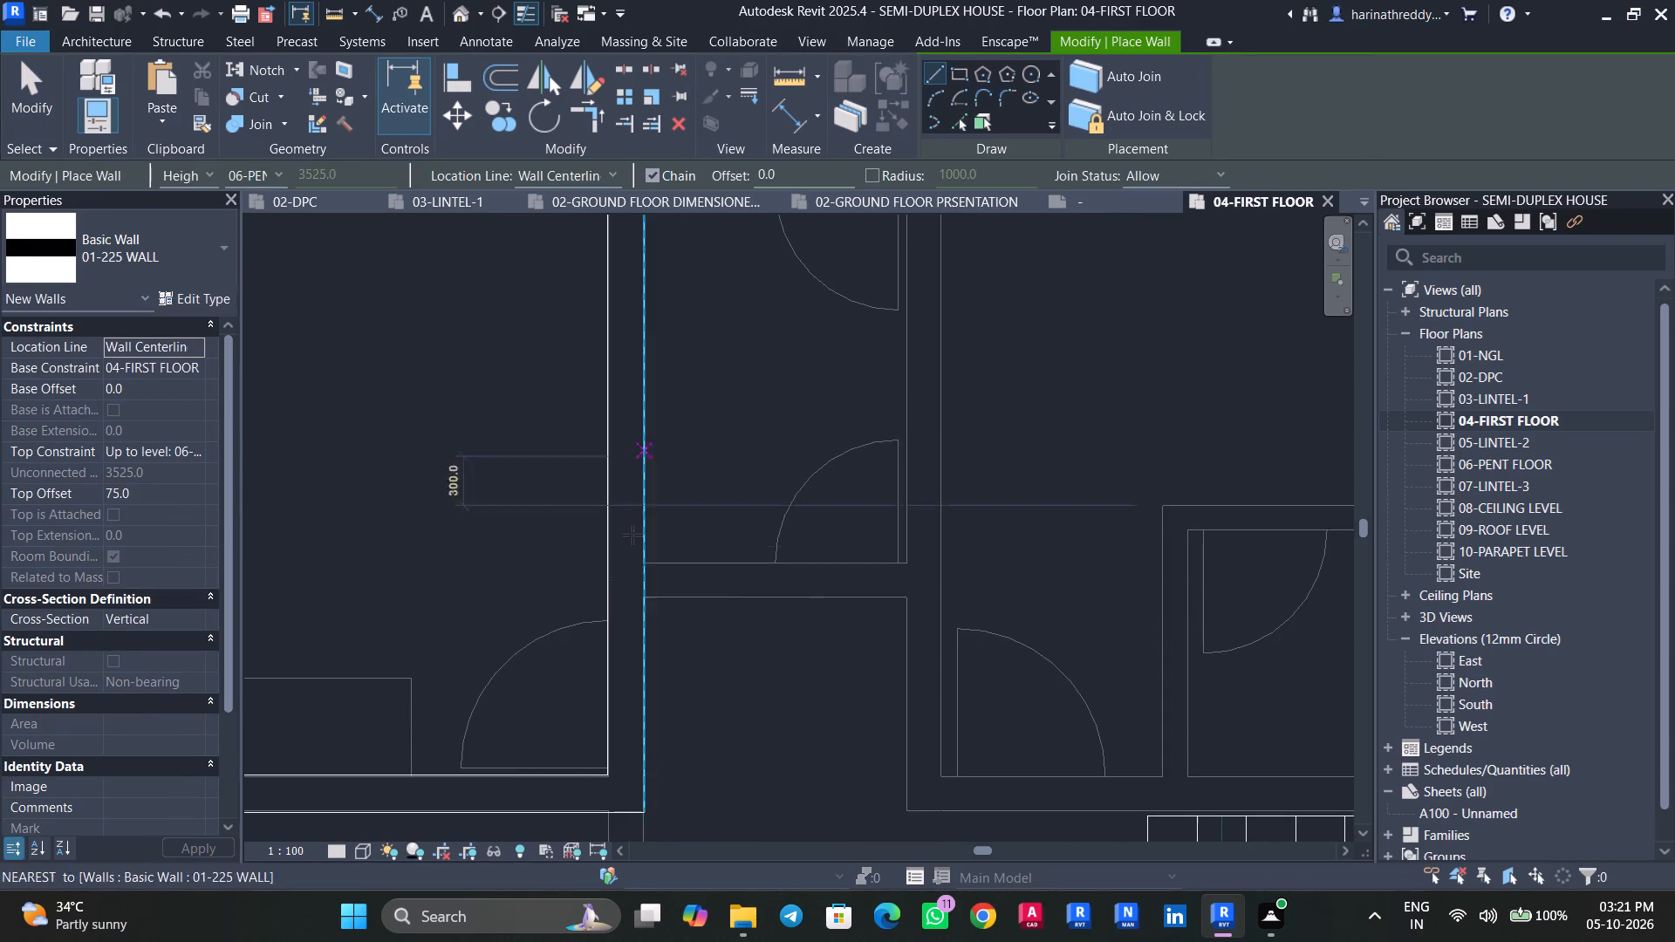
pyautogui.click(646, 579)
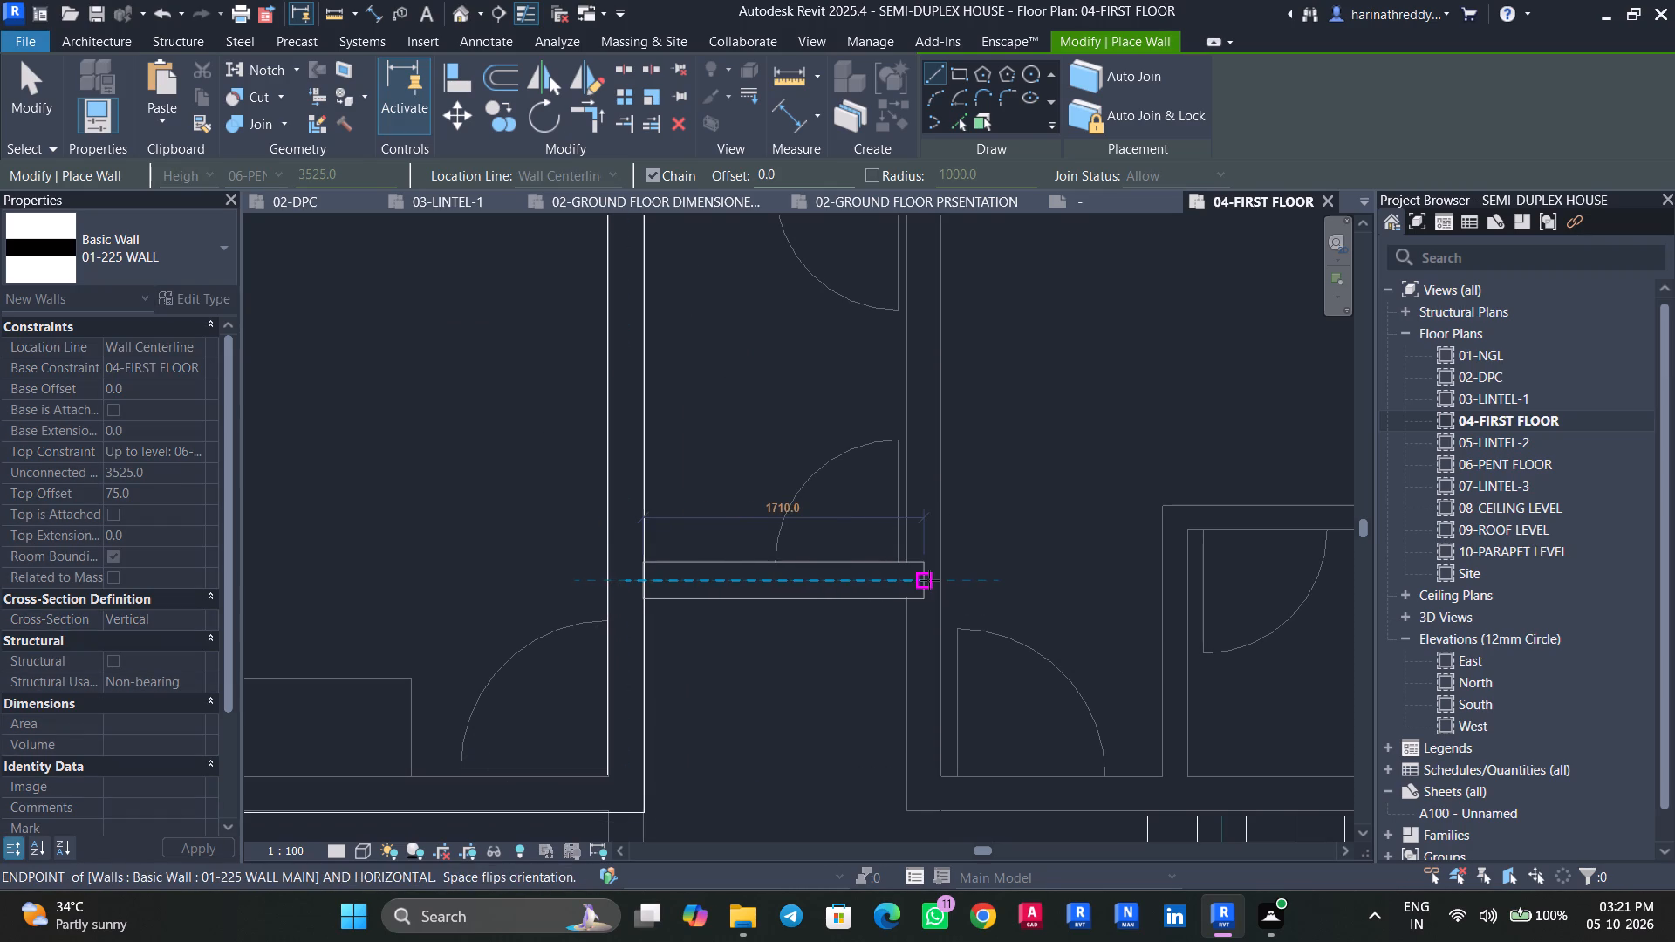
pyautogui.click(929, 580)
pyautogui.press('Escape')
pyautogui.press('Escape')
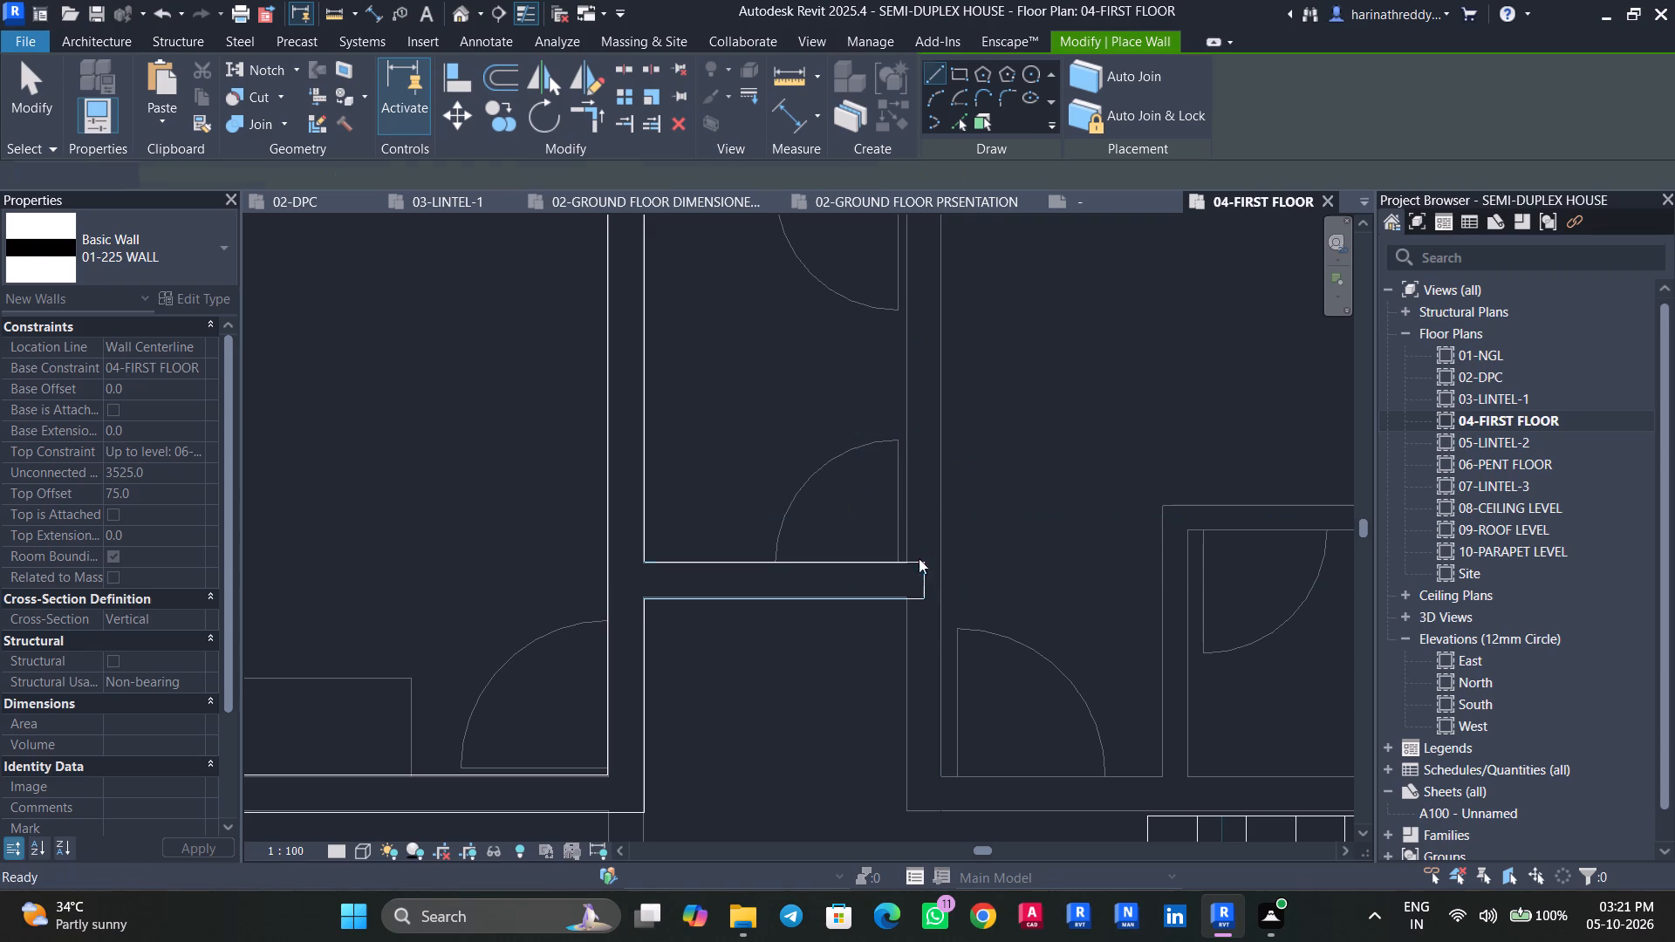
# Pull back the free end of the short cross wall and align it with the underlay wall's face on the laundry side.
pyautogui.click(922, 577)
pyautogui.scroll(5, 922, 577)
pyautogui.moveTo(922, 581); pyautogui.dragTo(887, 580)
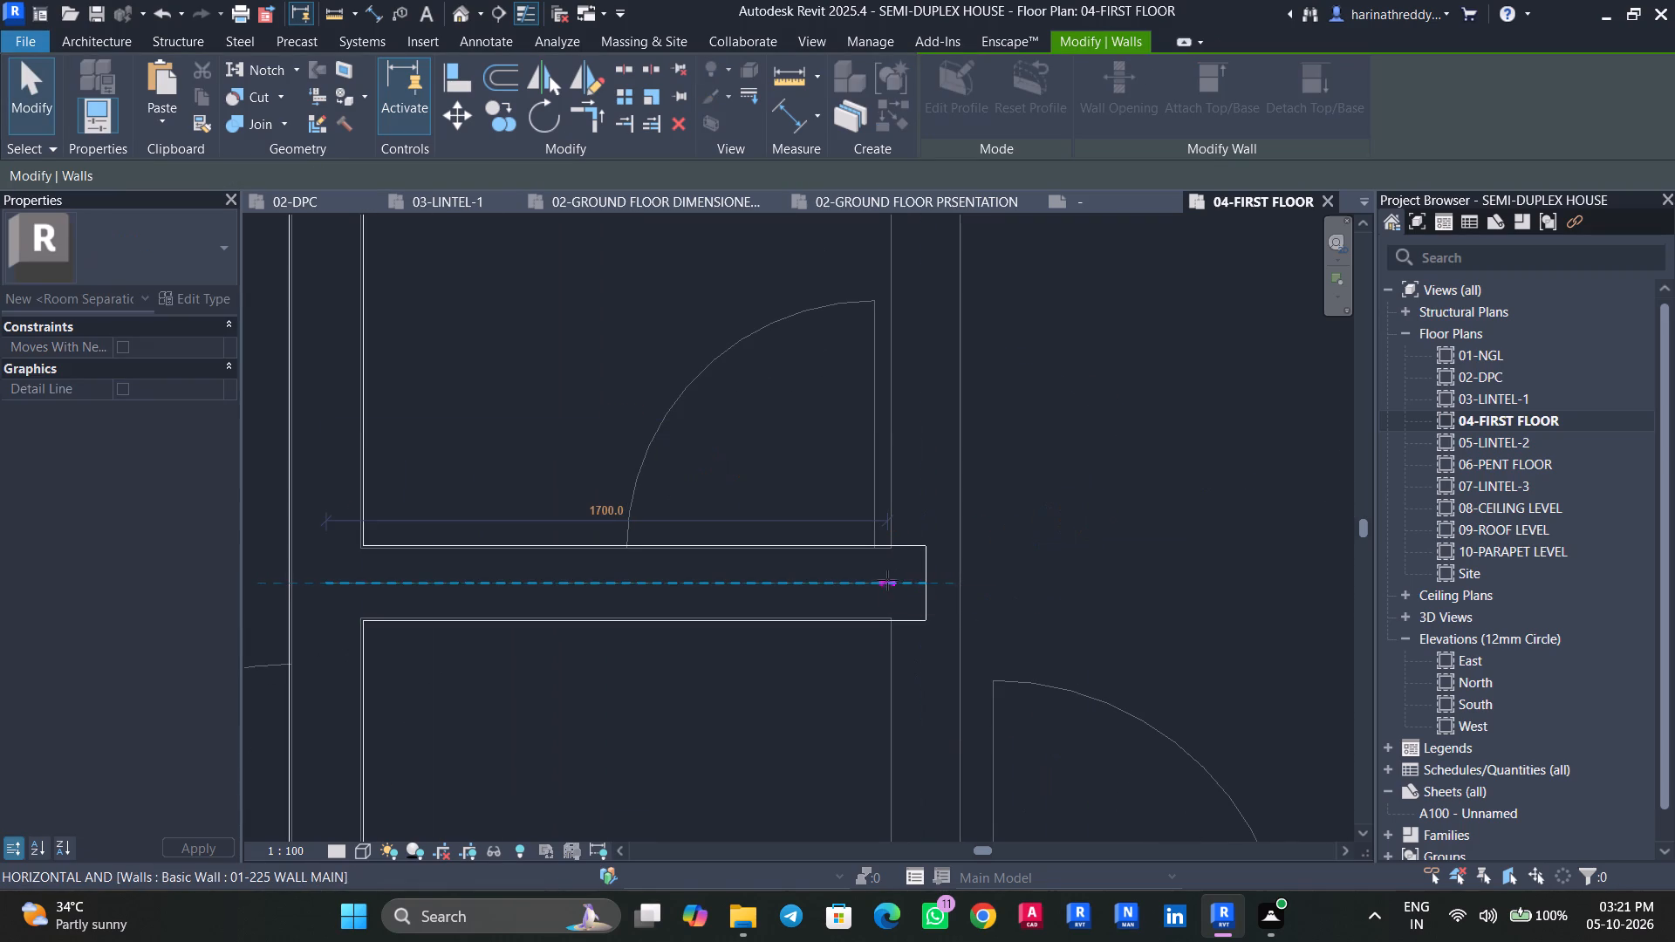
pyautogui.moveTo(887, 580); pyautogui.dragTo(890, 580)
pyautogui.press('Escape')
pyautogui.click(885, 579)
pyautogui.scroll(5, 883, 578)
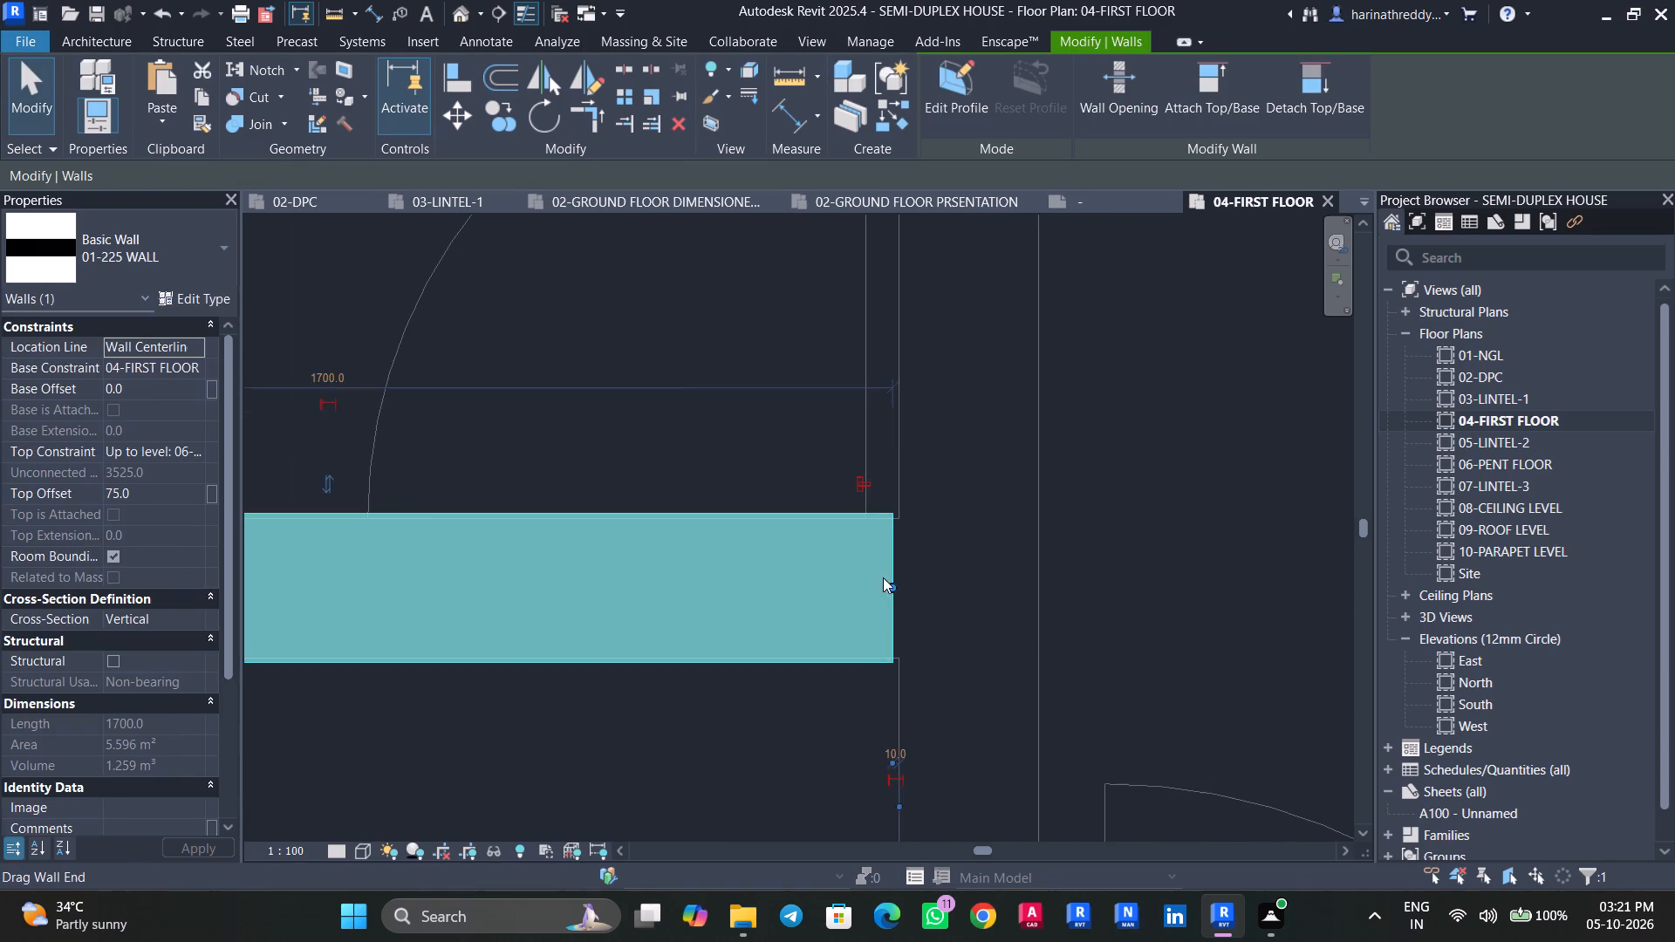
pyautogui.moveTo(891, 579); pyautogui.dragTo(902, 580)
pyautogui.press('Escape')
pyautogui.scroll(4, 927, 558)
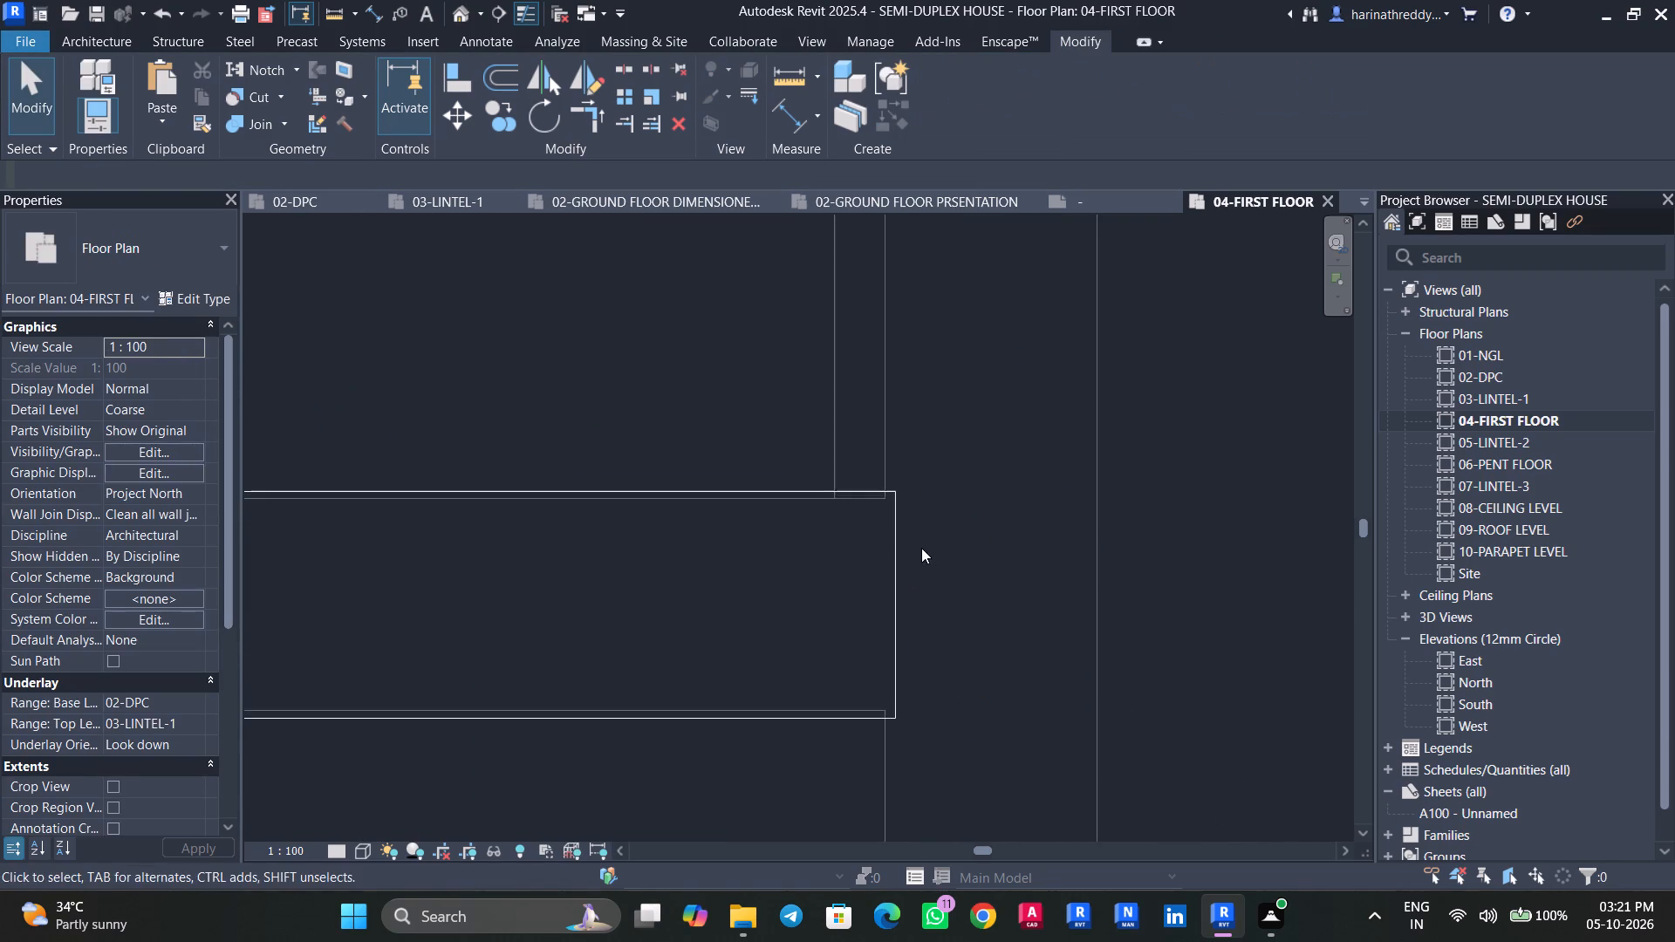
pyautogui.moveTo(918, 573); pyautogui.dragTo(918, 672, button='middle')
pyautogui.write('AL')
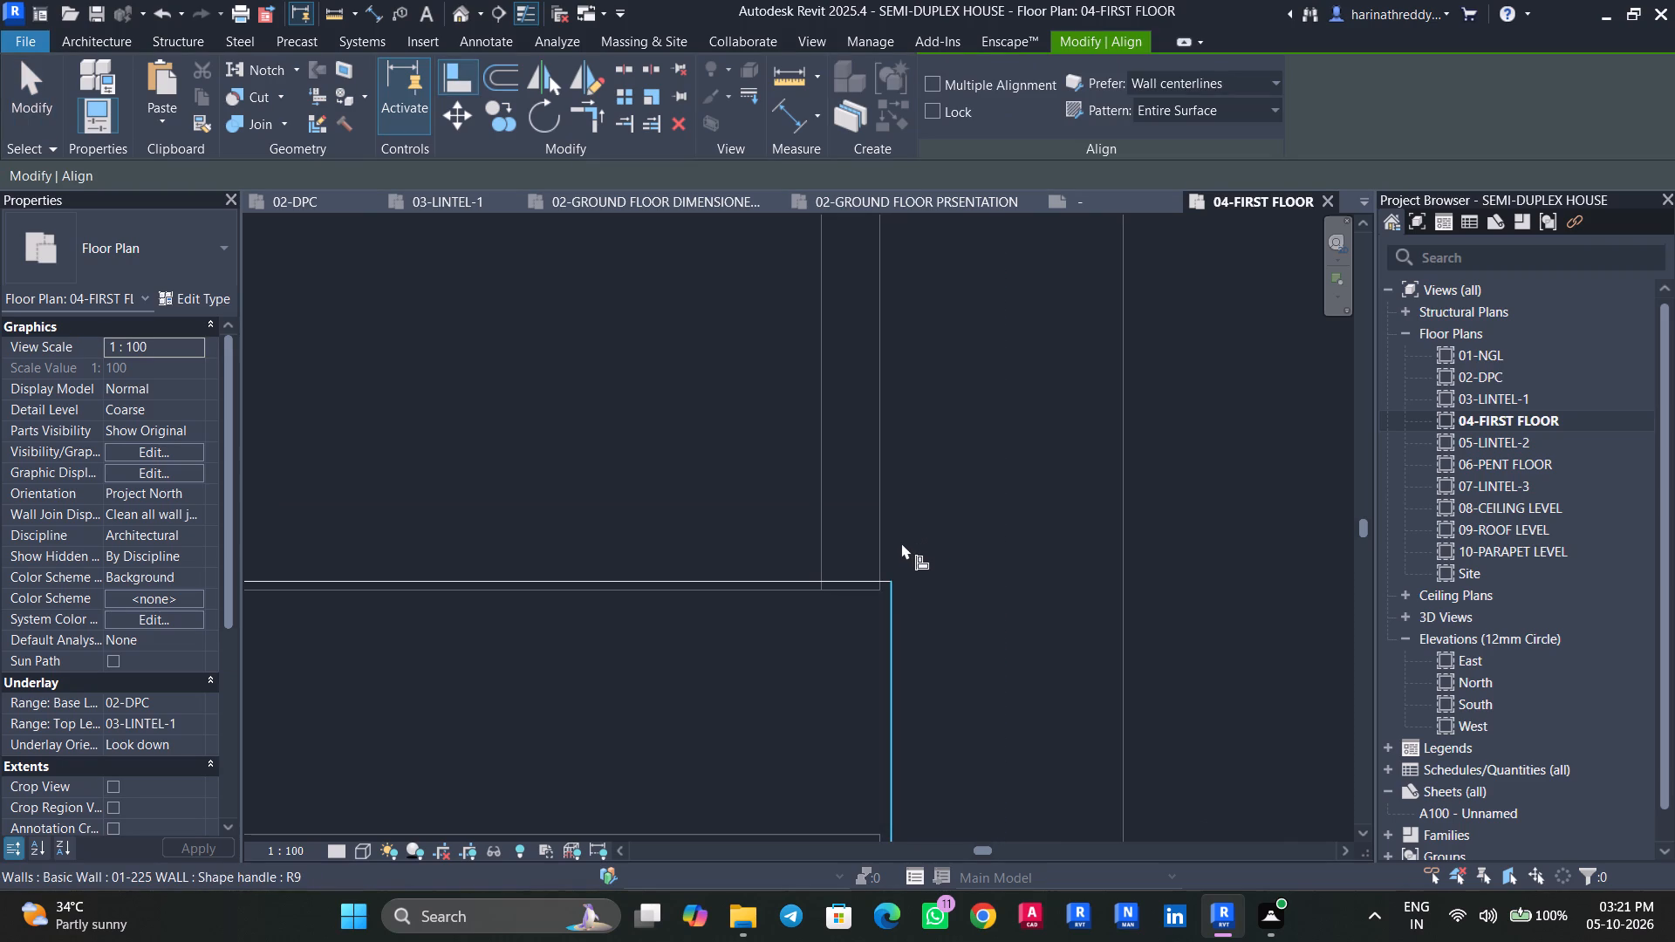
pyautogui.click(885, 532)
pyautogui.click(897, 608)
pyautogui.press('Escape')
pyautogui.press('Escape')
pyautogui.scroll(-2, 892, 593)
pyautogui.scroll(1, 892, 593)
pyautogui.scroll(-2, 892, 593)
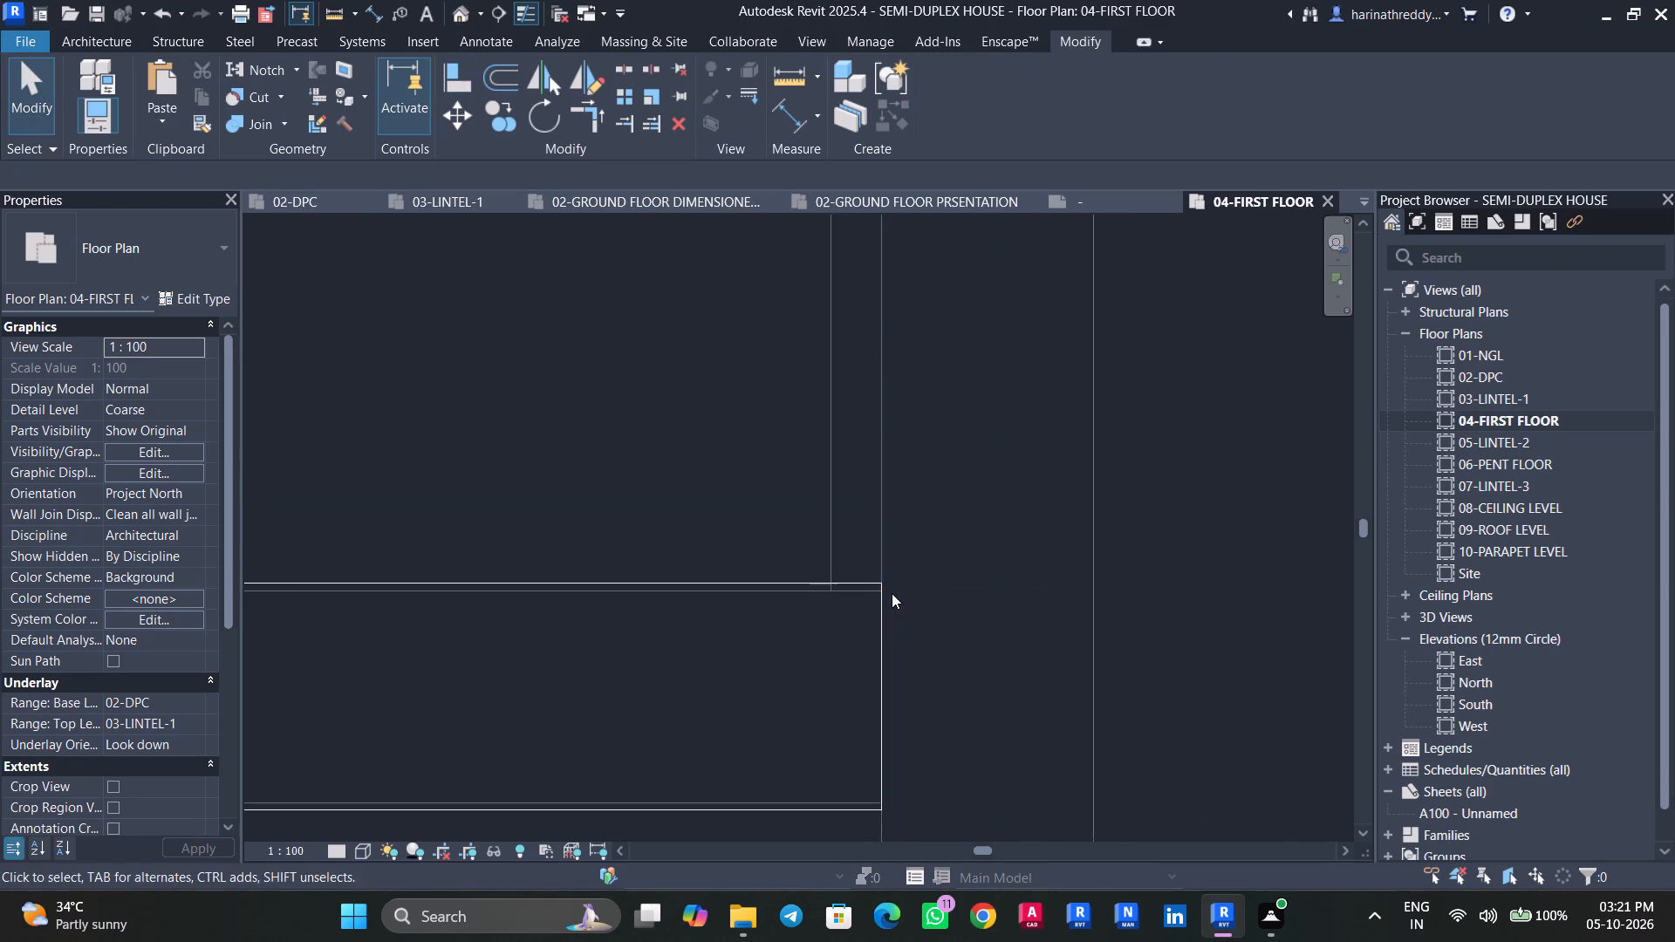
pyautogui.scroll(-6, 892, 593)
pyautogui.scroll(-10, 908, 515)
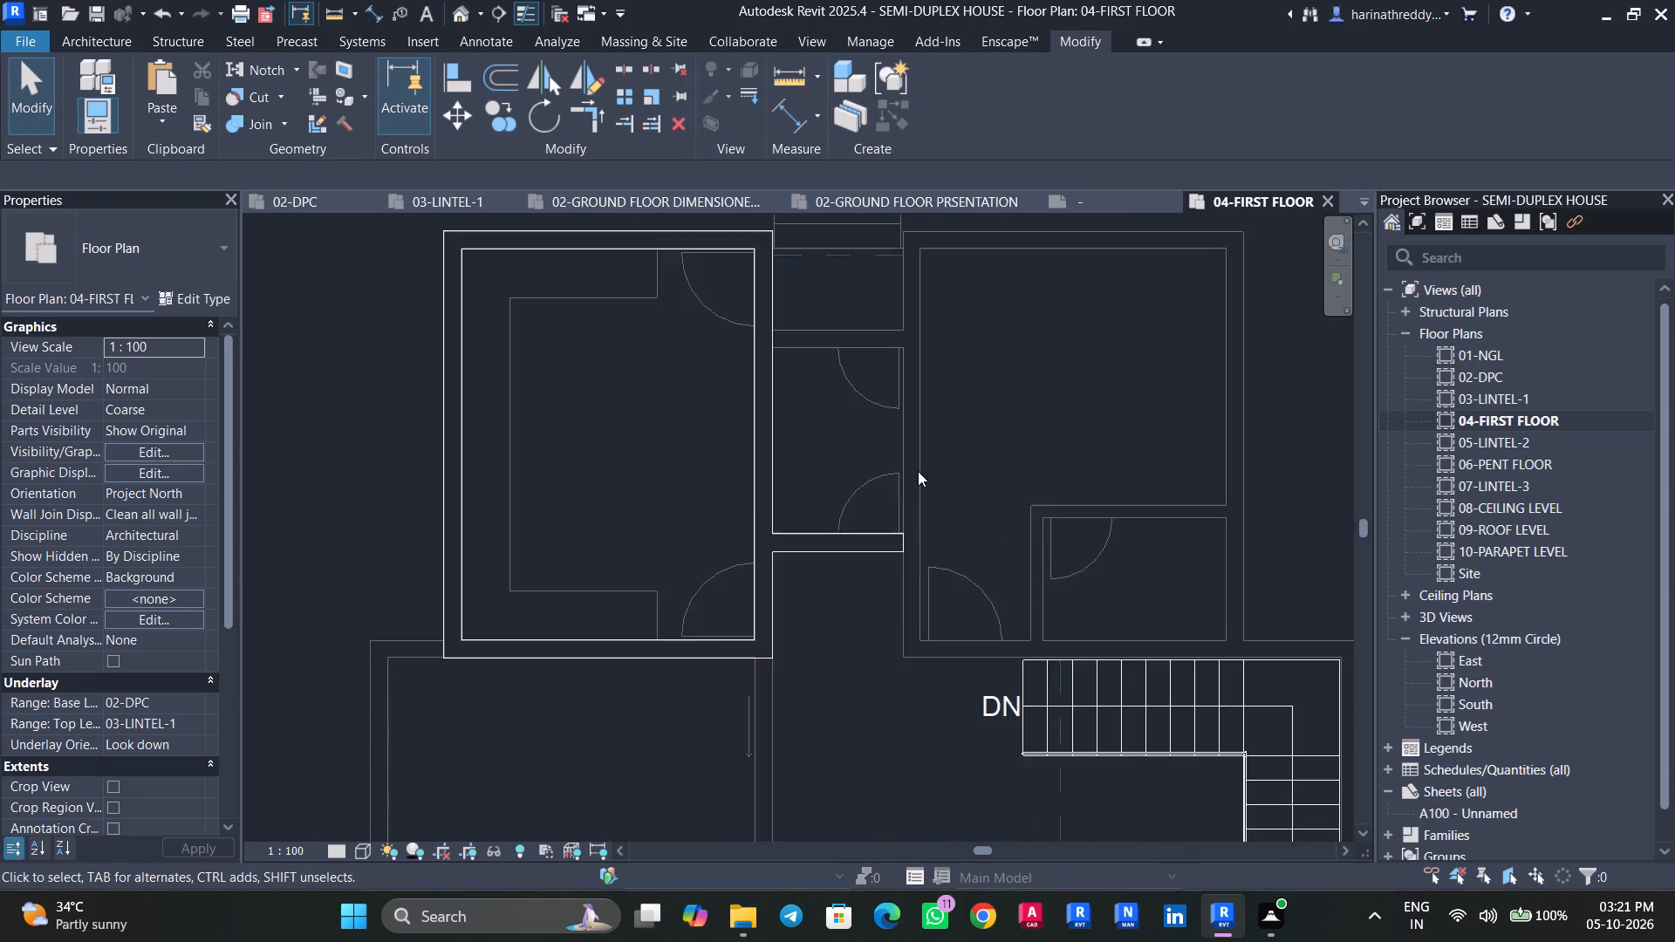
# Trace walls along the bedroom side of the terrace and laundry strip and across its rear-step end, back to the kitchen corner.
pyautogui.moveTo(924, 488); pyautogui.dragTo(951, 686, button='middle')
pyautogui.write('WA')
pyautogui.scroll(-1, 788, 420)
pyautogui.scroll(3, 790, 427)
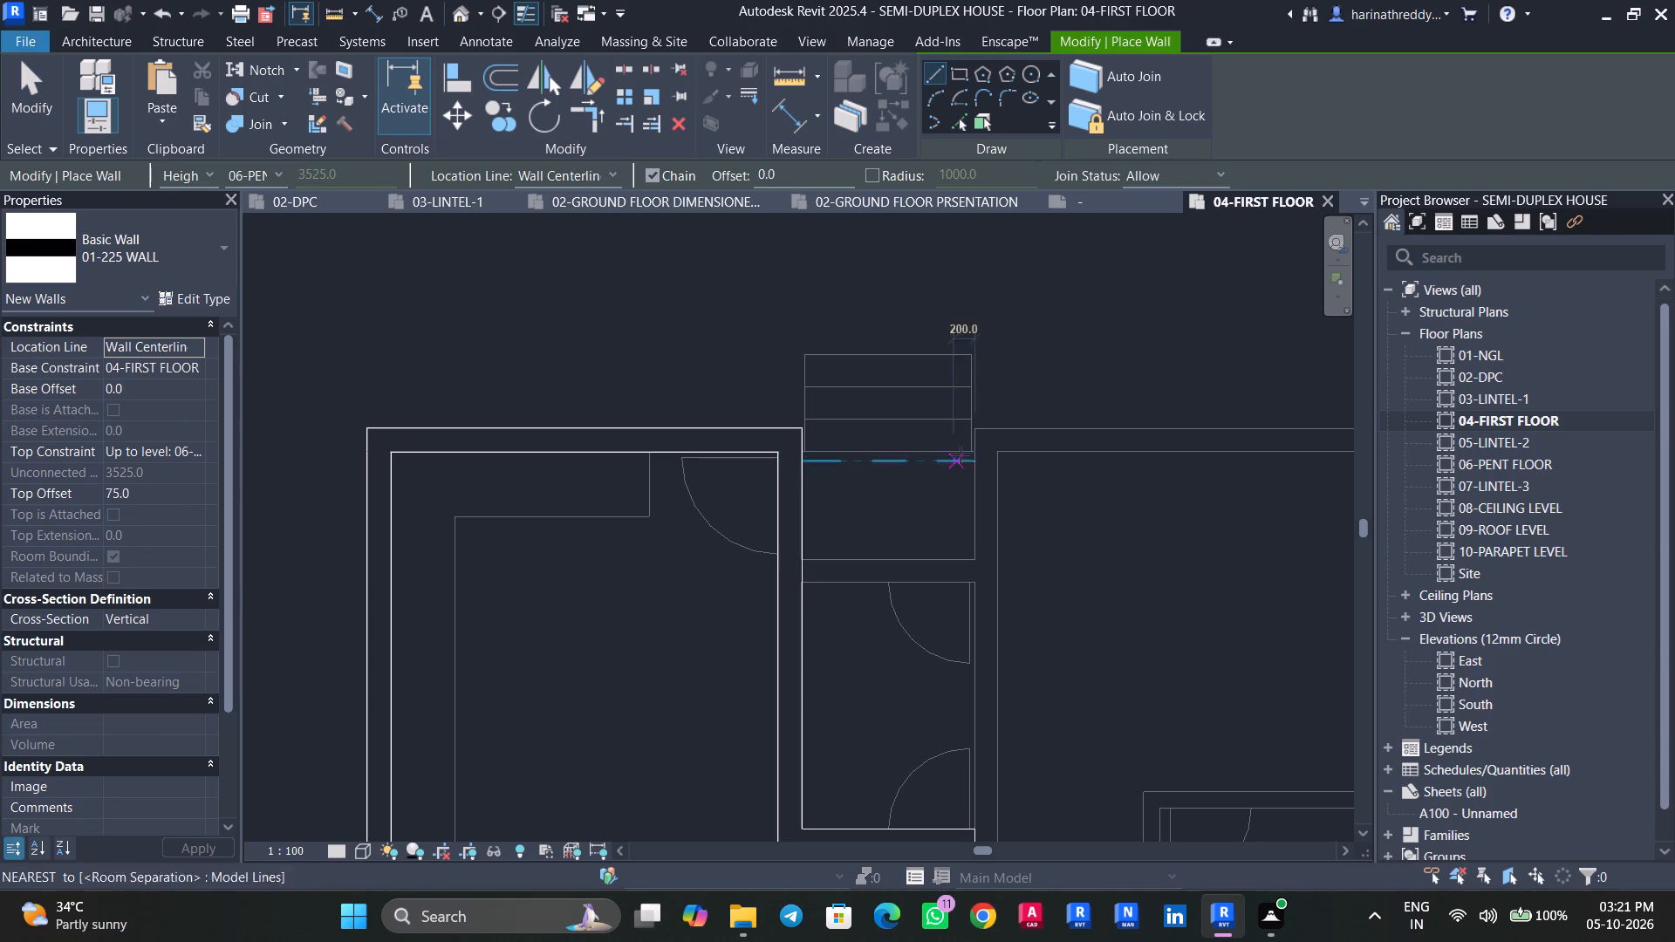
pyautogui.click(991, 435)
pyautogui.moveTo(987, 582); pyautogui.dragTo(984, 358, button='middle')
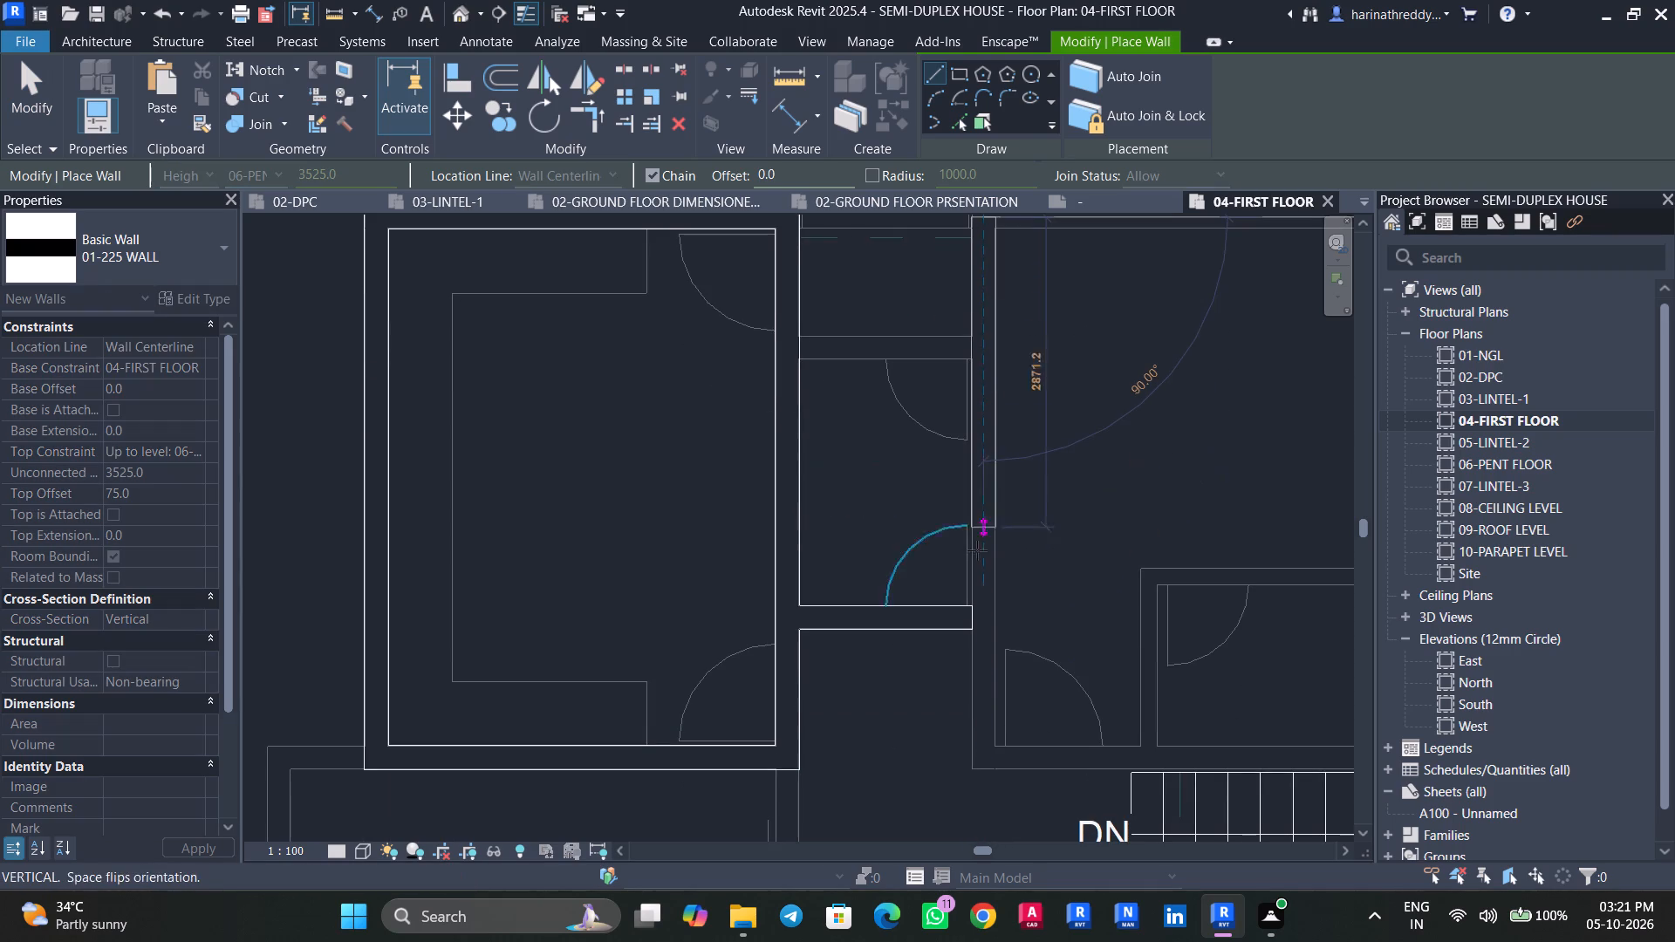
pyautogui.click(987, 615)
pyautogui.press('Escape')
pyautogui.moveTo(889, 402); pyautogui.dragTo(886, 649, button='middle')
pyautogui.click(981, 458)
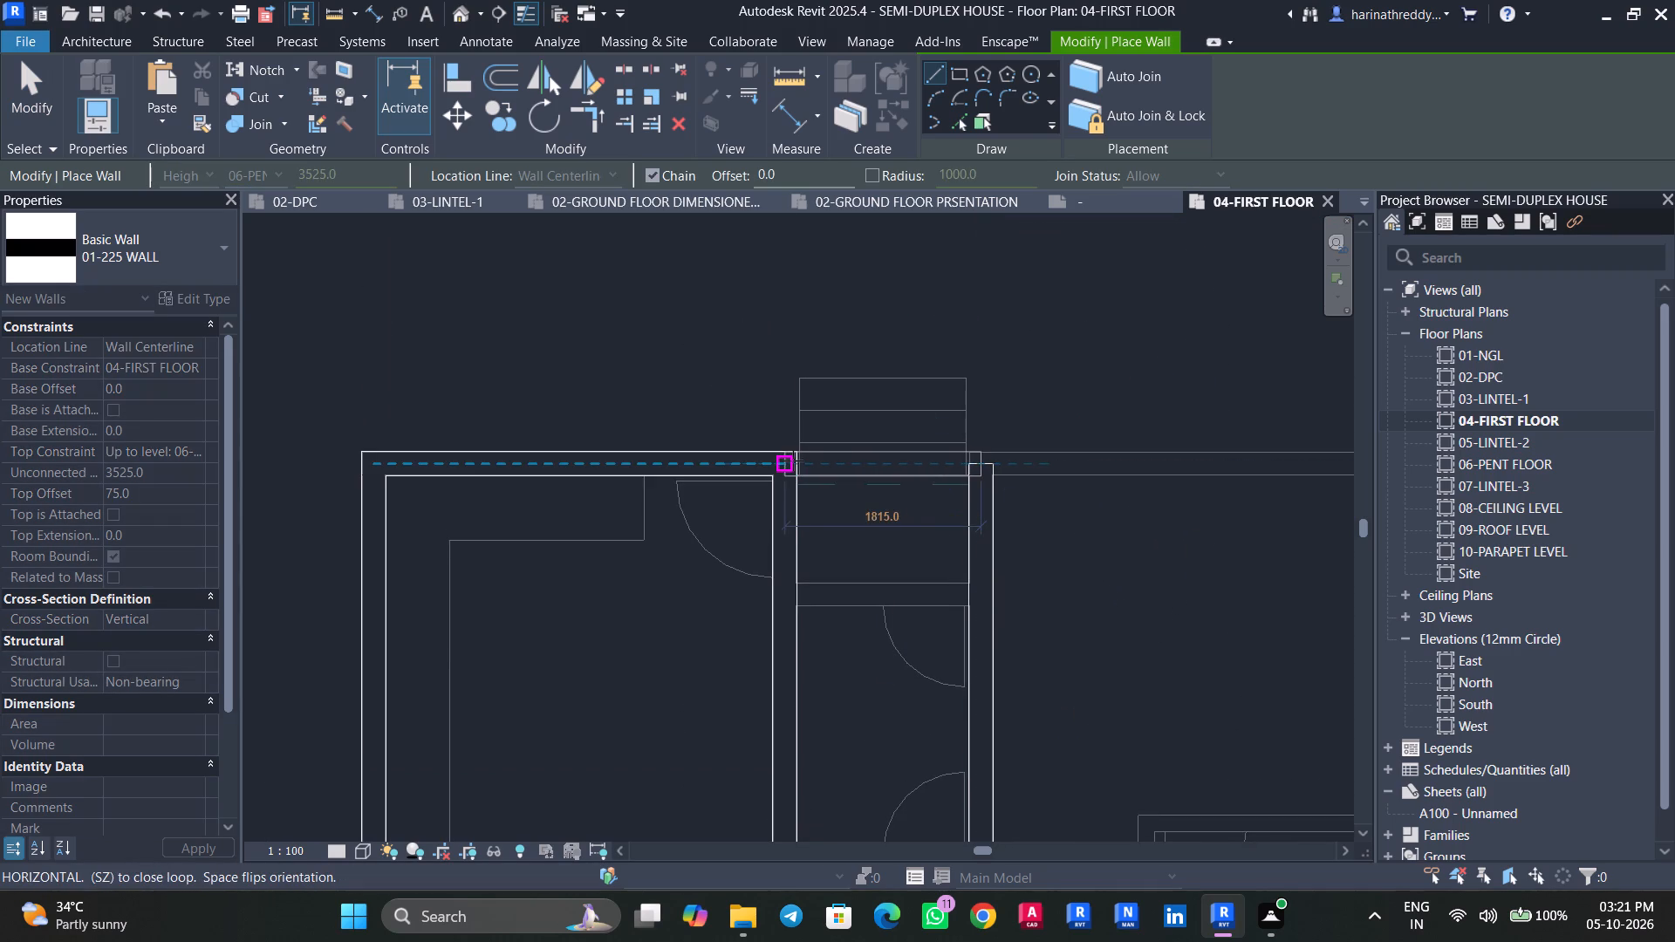
pyautogui.click(798, 461)
pyautogui.press('Escape')
pyautogui.press('Escape')
pyautogui.press('Escape')
# Adjust the kitchen-side end of the short wall by the rear steps to meet the kitchen corner.
pyautogui.click(824, 463)
pyautogui.scroll(8, 784, 470)
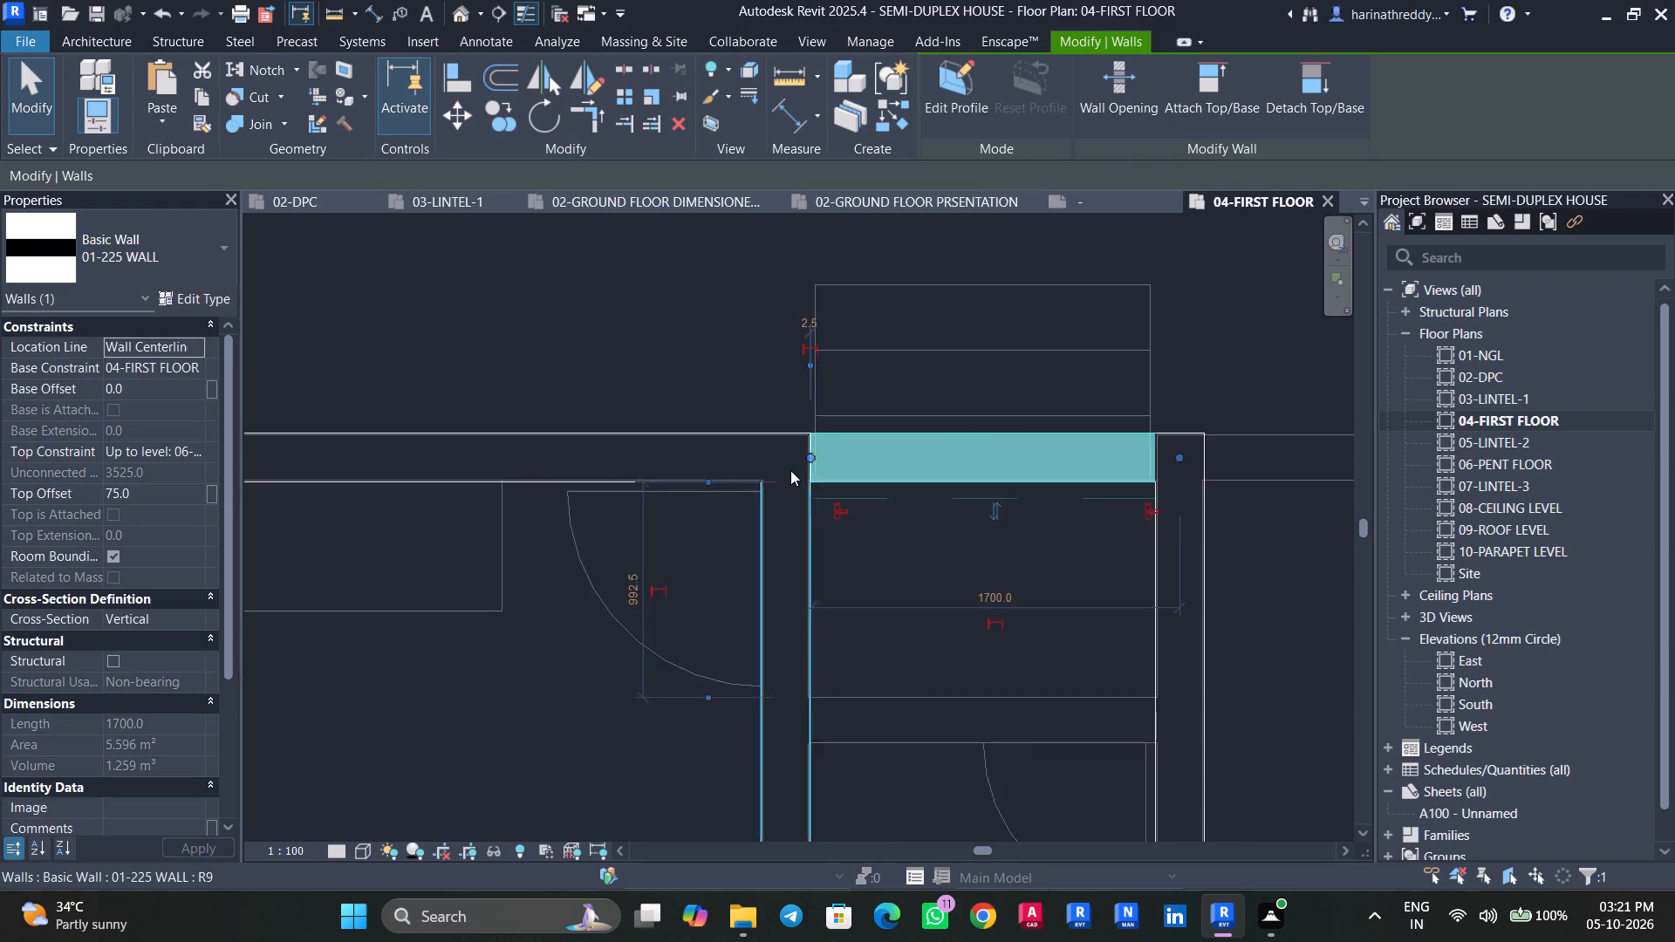
pyautogui.scroll(6, 790, 470)
pyautogui.press('Escape')
pyautogui.click(856, 432)
pyautogui.moveTo(842, 429); pyautogui.dragTo(831, 429)
pyautogui.press('Escape')
pyautogui.press('Escape')
pyautogui.scroll(-4, 757, 488)
pyautogui.scroll(1, 757, 488)
pyautogui.scroll(-15, 757, 488)
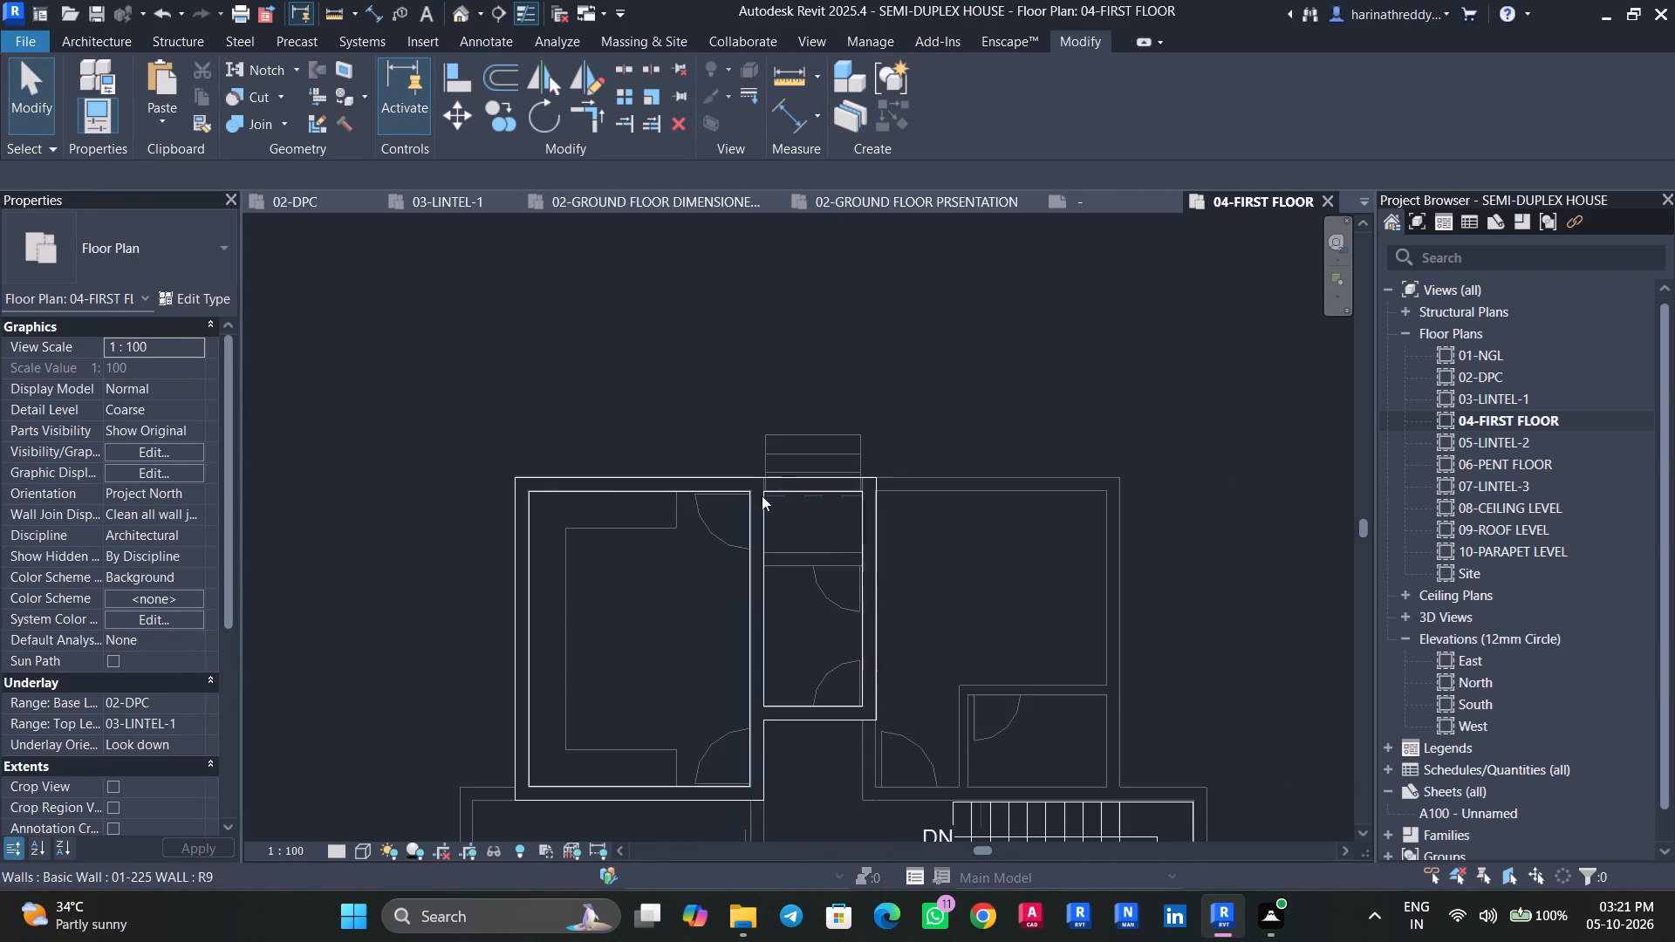
# Open the default 3D view and examine the new first-floor walls above the ground floor from several sides.
pyautogui.click(464, 10)
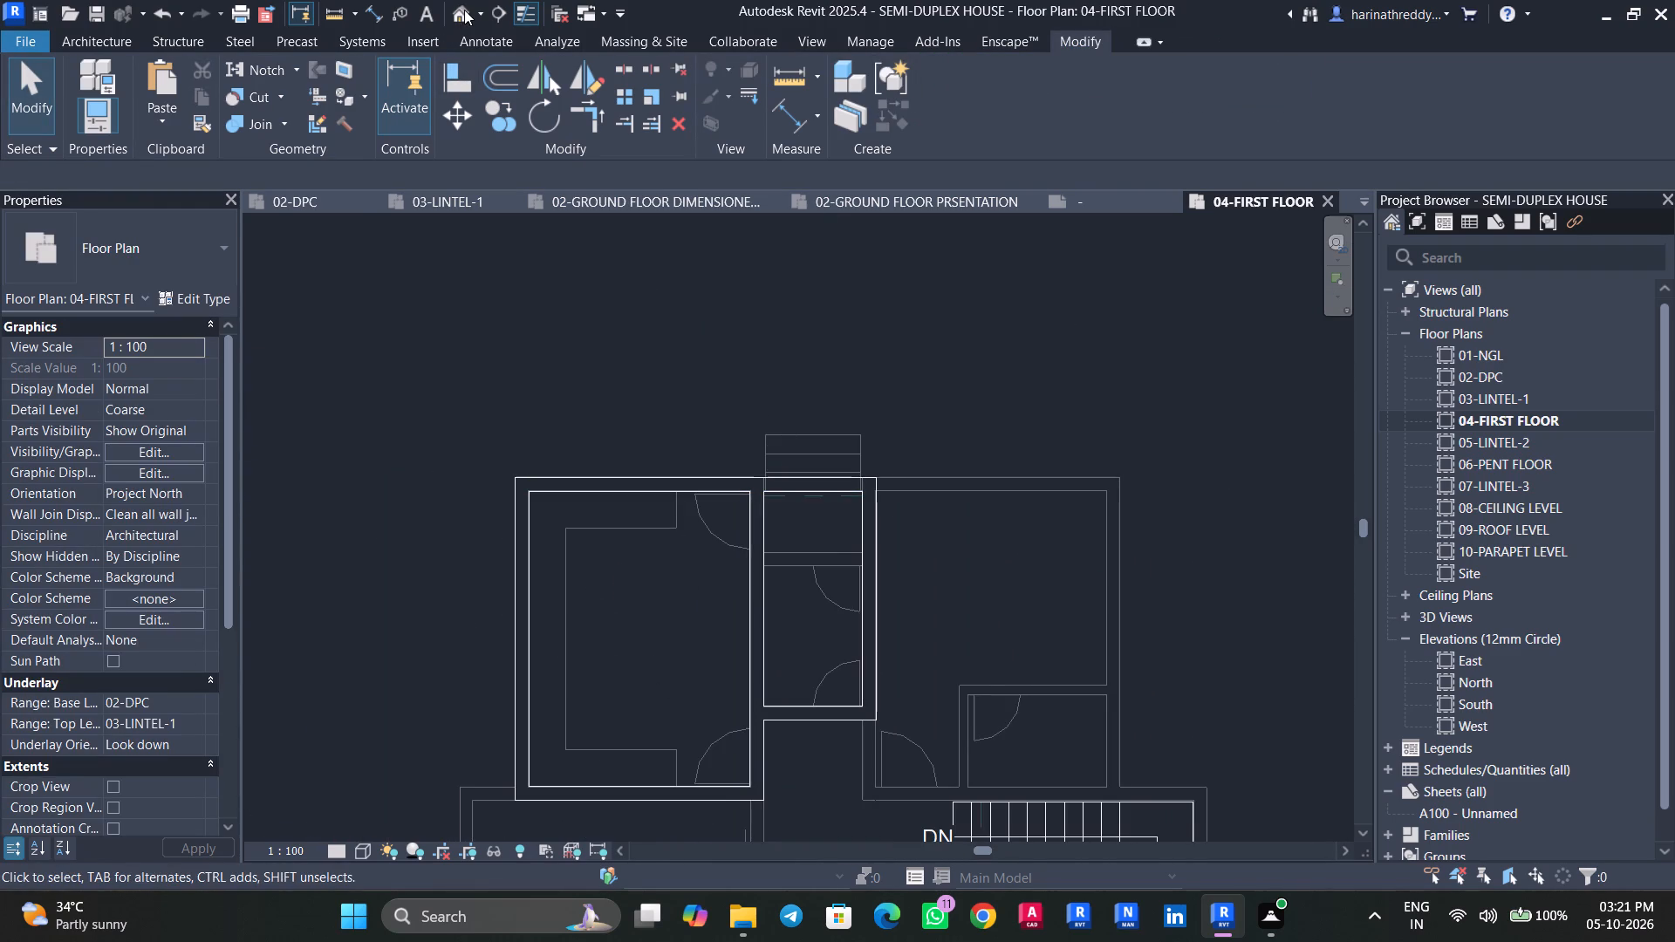
pyautogui.scroll(-7, 1216, 497)
pyautogui.scroll(1, 1038, 474)
pyautogui.scroll(-10, 1038, 474)
pyautogui.scroll(1, 1029, 475)
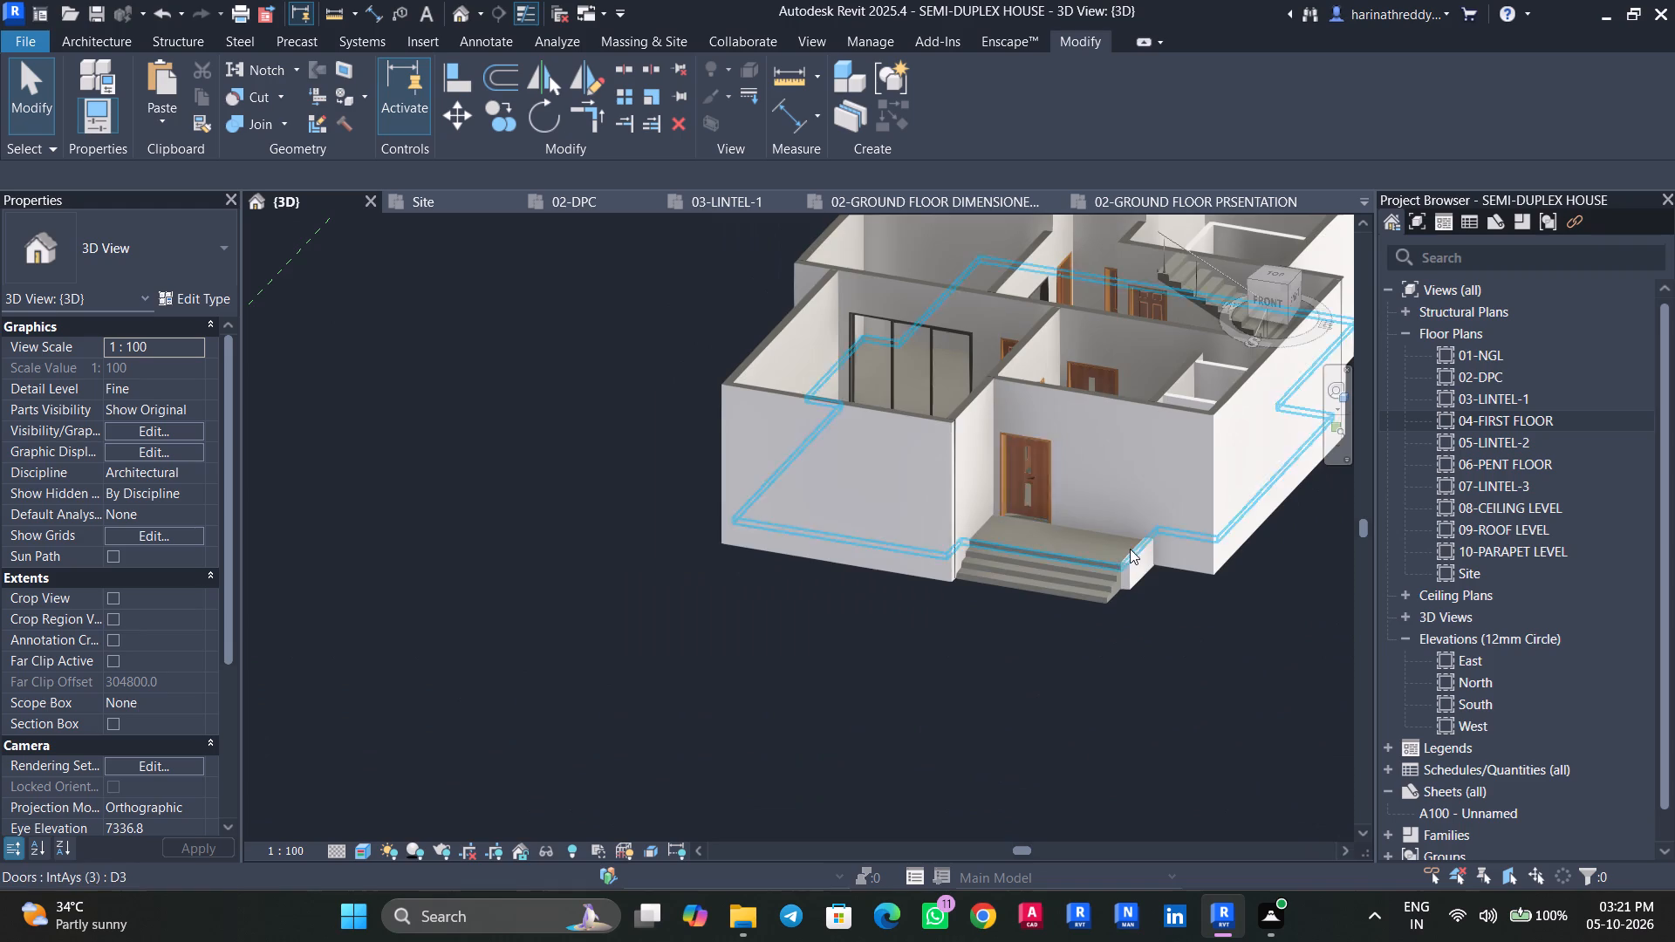
pyautogui.scroll(-6, 1170, 552)
pyautogui.keyDown('shift'); pyautogui.moveTo(1198, 602); pyautogui.dragTo(1063, 596, button='middle'); pyautogui.keyUp('shift')
pyautogui.moveTo(1055, 597); pyautogui.dragTo(496, 684, button='middle')
pyautogui.scroll(4, 737, 493)
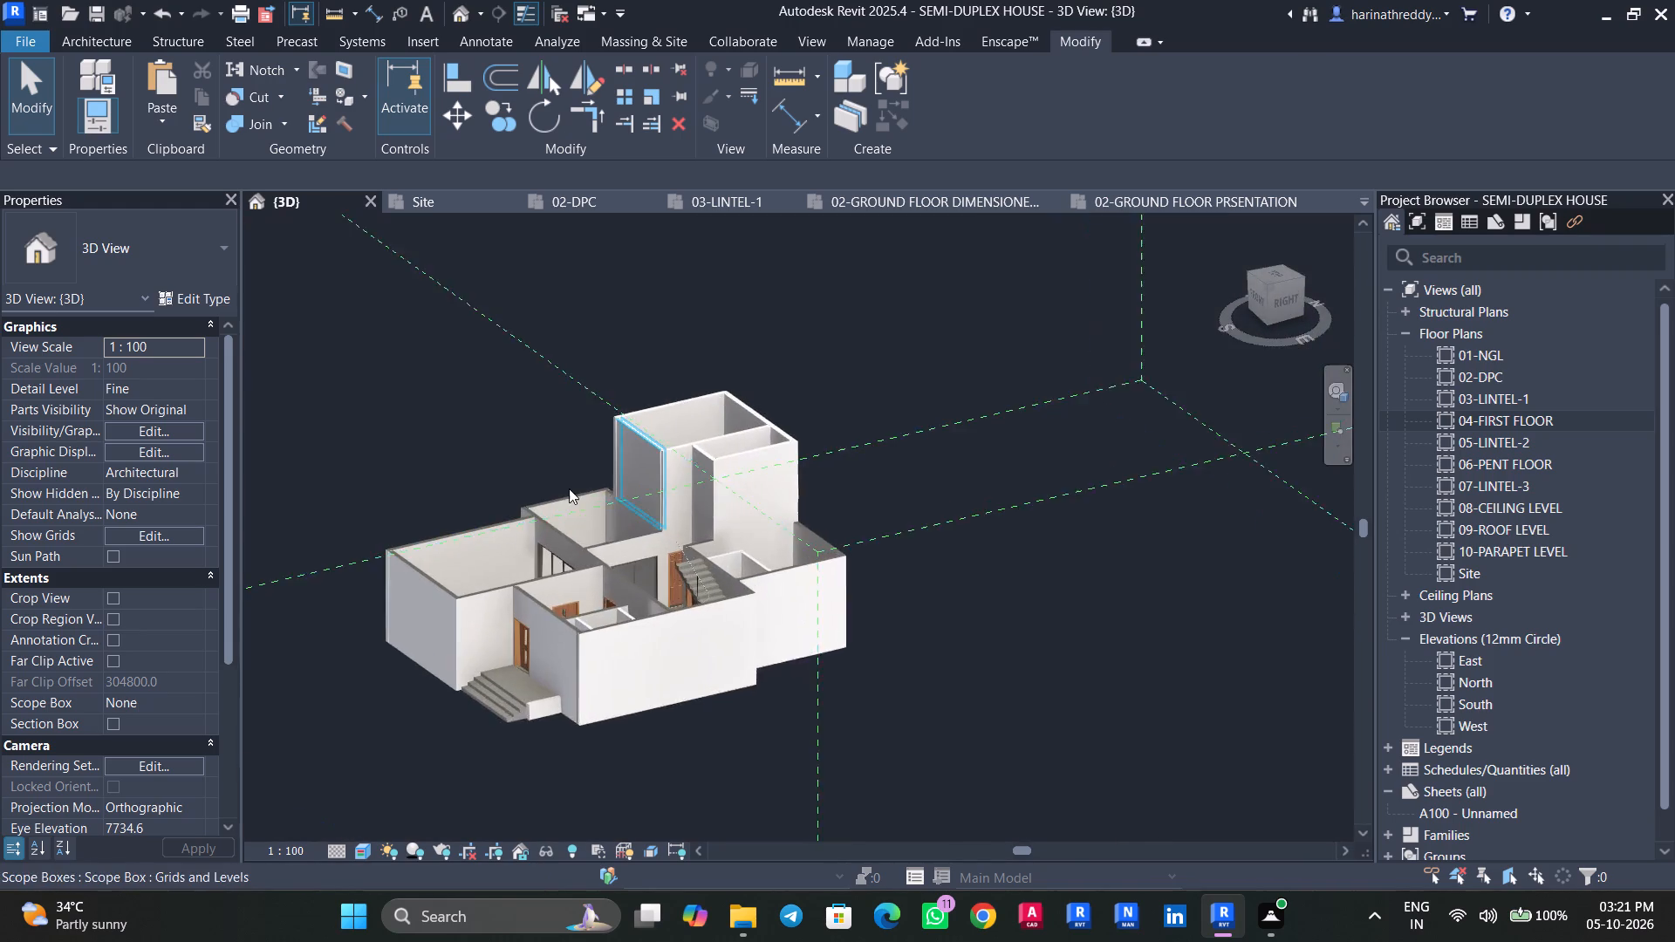
pyautogui.scroll(18, 569, 488)
pyautogui.scroll(-16, 567, 561)
pyautogui.keyDown('shift'); pyautogui.moveTo(569, 556); pyautogui.dragTo(817, 545, button='middle'); pyautogui.keyUp('shift')
pyautogui.moveTo(731, 590); pyautogui.dragTo(872, 559, button='middle')
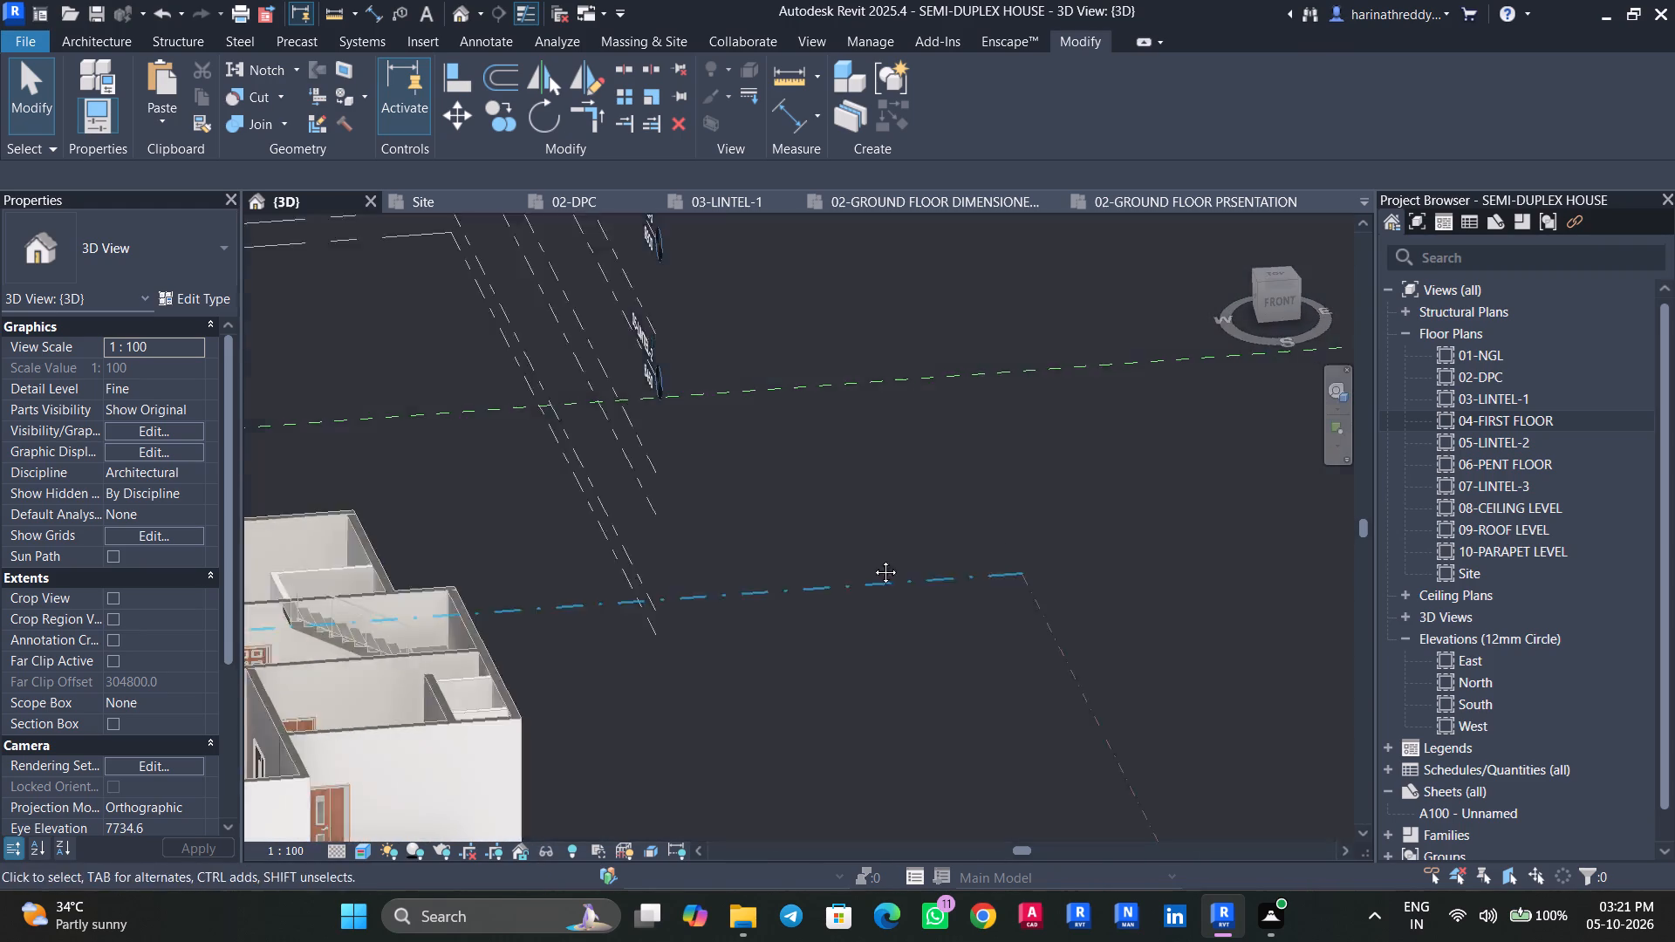
pyautogui.moveTo(872, 559); pyautogui.dragTo(1111, 482, button='middle')
pyautogui.keyDown('shift'); pyautogui.moveTo(594, 585); pyautogui.dragTo(826, 636, button='middle'); pyautogui.keyUp('shift')
pyautogui.keyDown('shift'); pyautogui.scroll(1, 768, 637); pyautogui.keyUp('shift')
pyautogui.moveTo(873, 638); pyautogui.dragTo(1054, 398, button='middle')
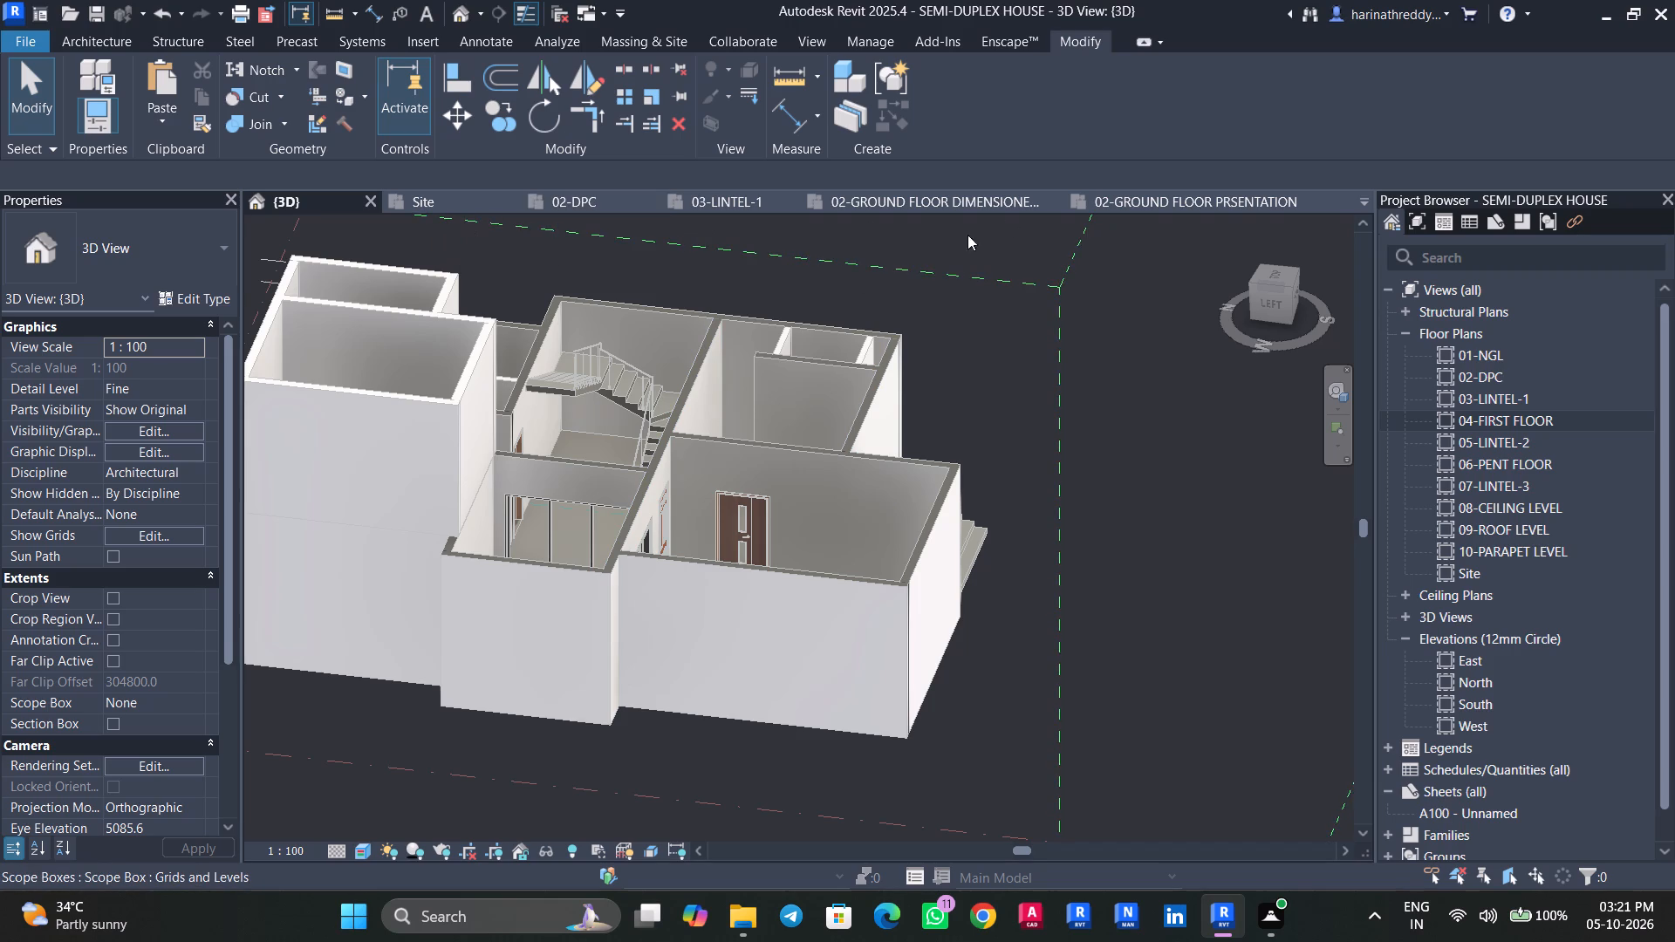
# In the 04-FIRST FLOOR plan, trace a 01-225 WALL from the laundry strip's rear corner along the bedroom's rear side to its outer corner.
pyautogui.click(1540, 409)
pyautogui.doubleClick(1540, 418)
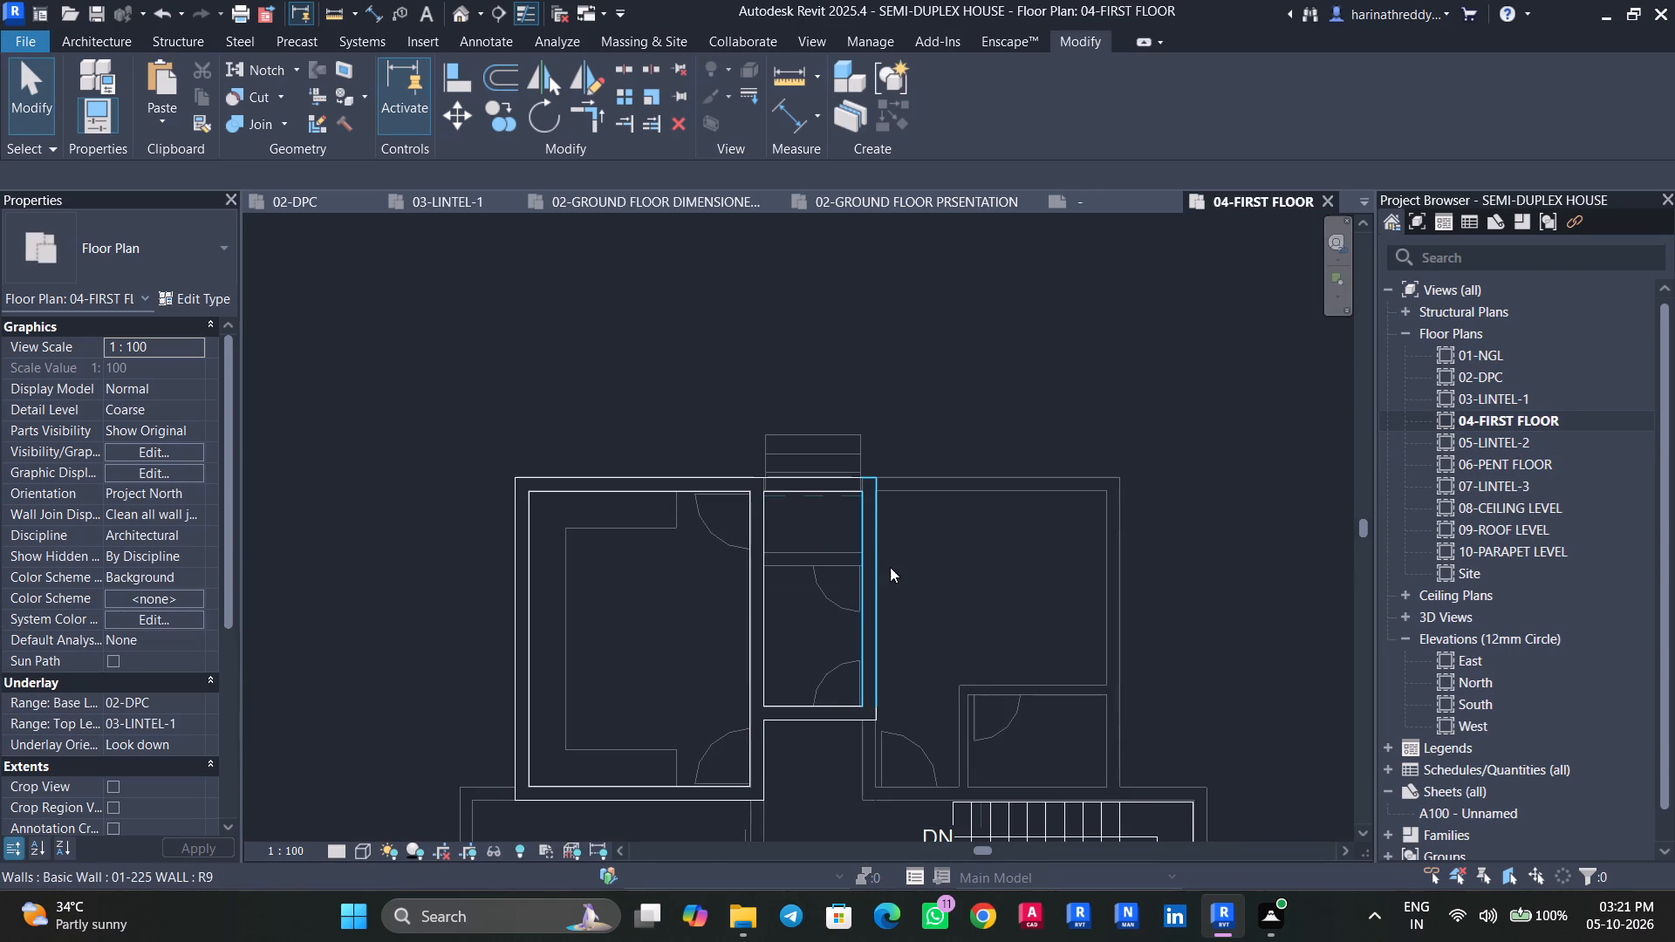
pyautogui.moveTo(895, 565); pyautogui.dragTo(917, 460, button='middle')
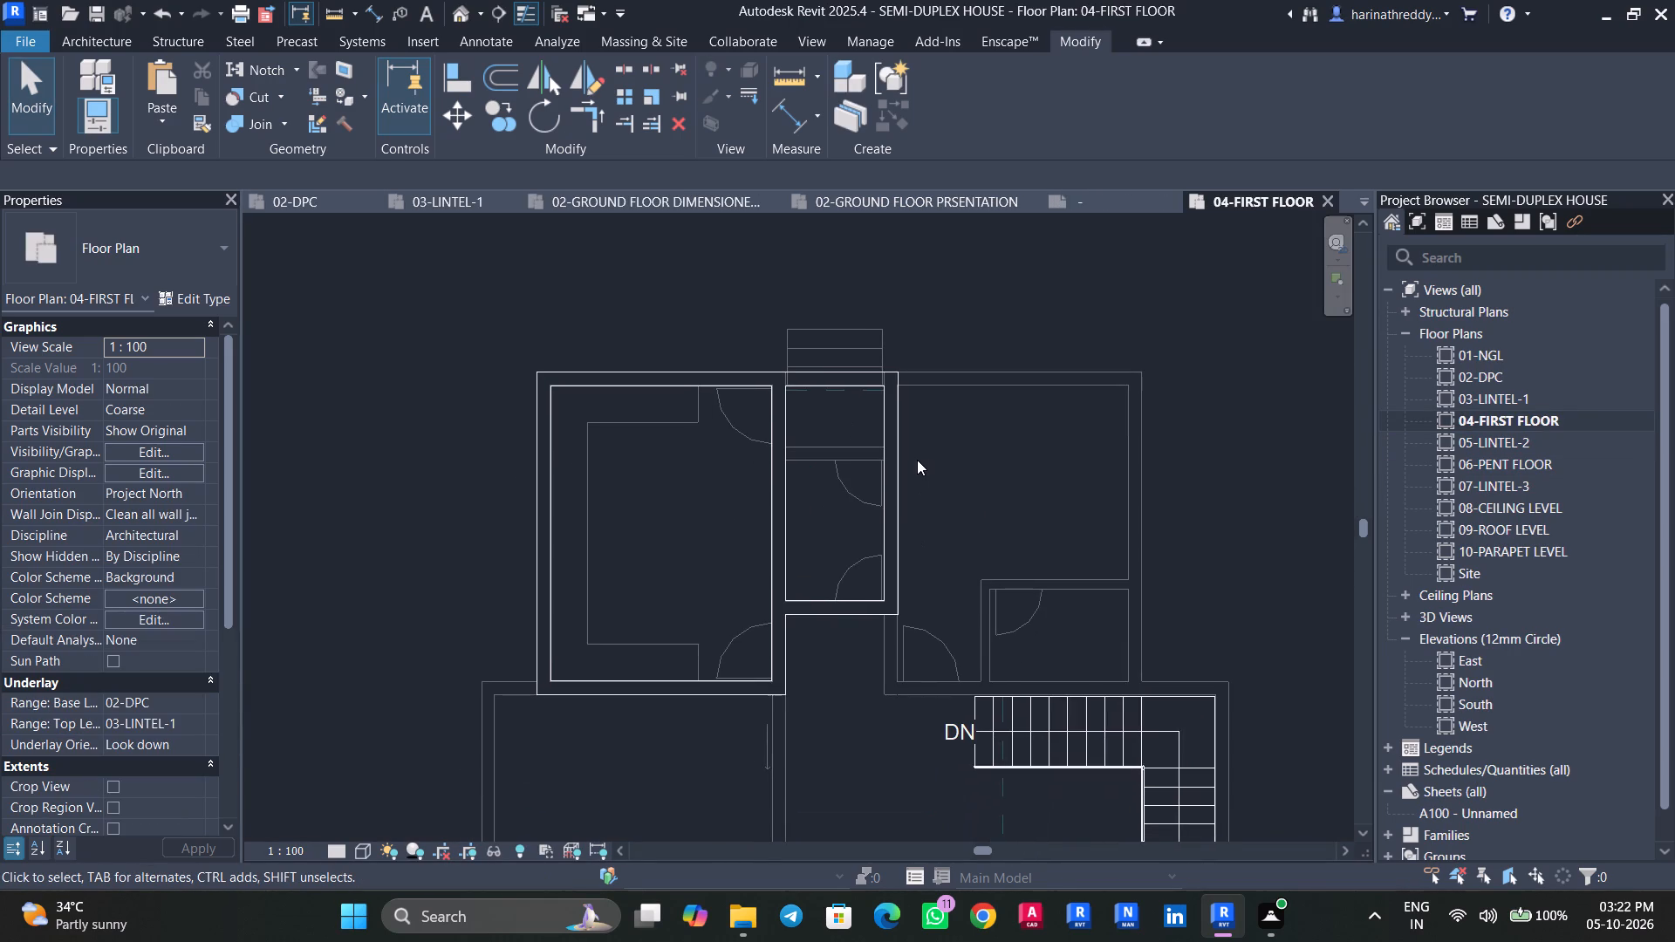
pyautogui.press('w')
pyautogui.press('a')
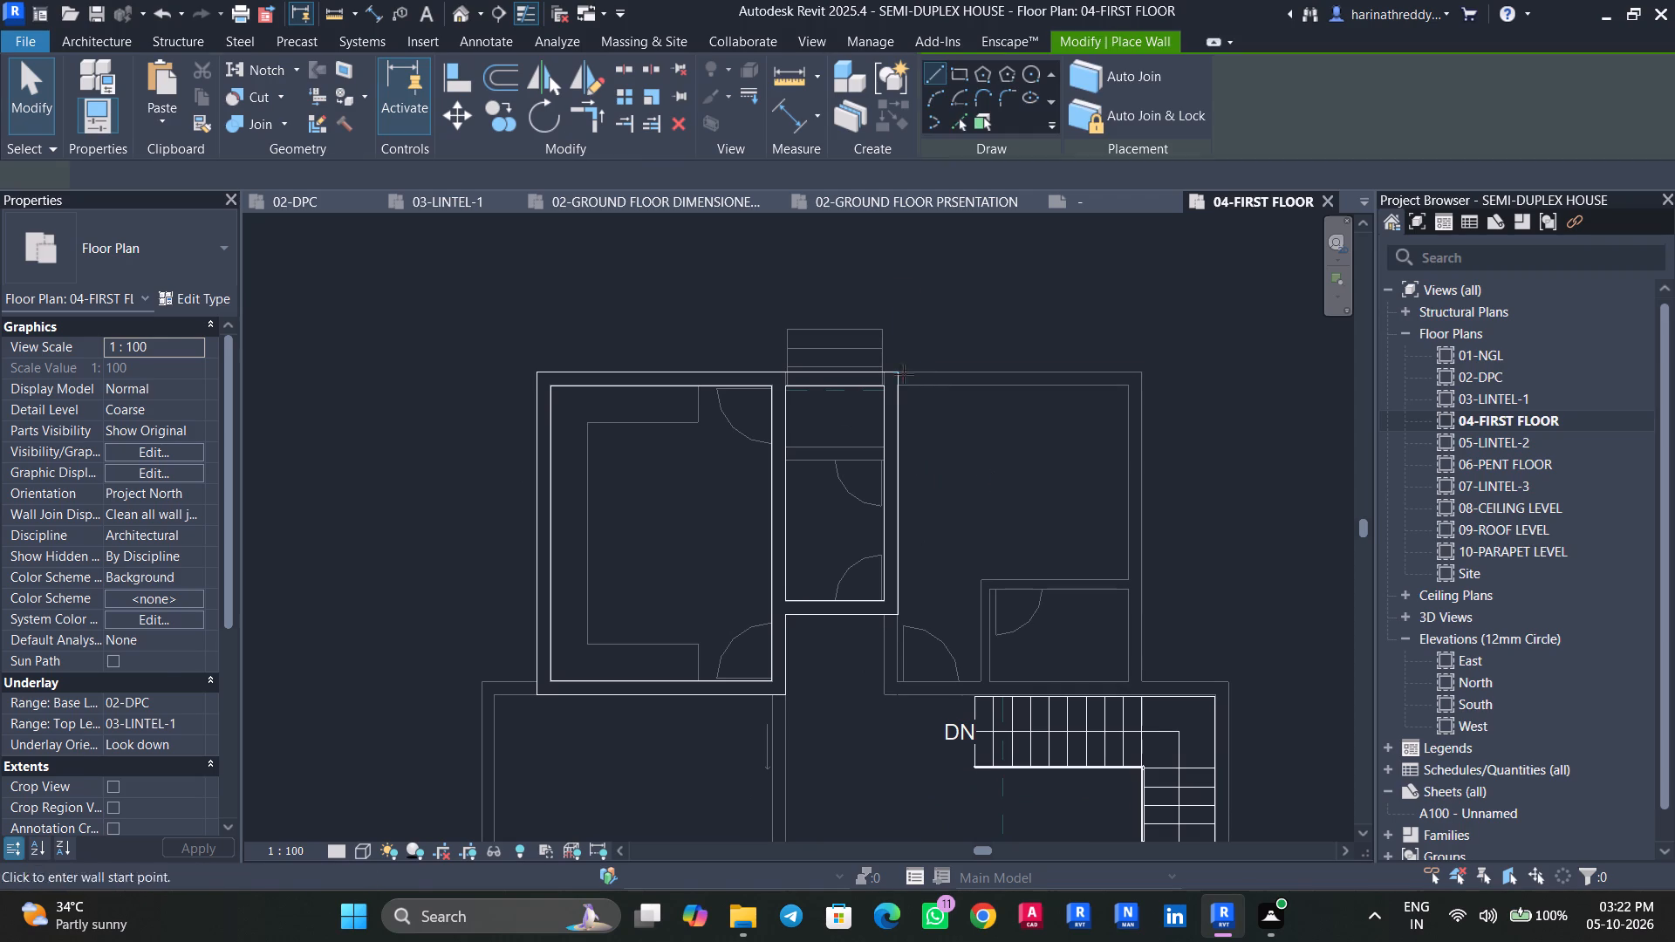
pyautogui.scroll(4, 900, 374)
pyautogui.click(895, 379)
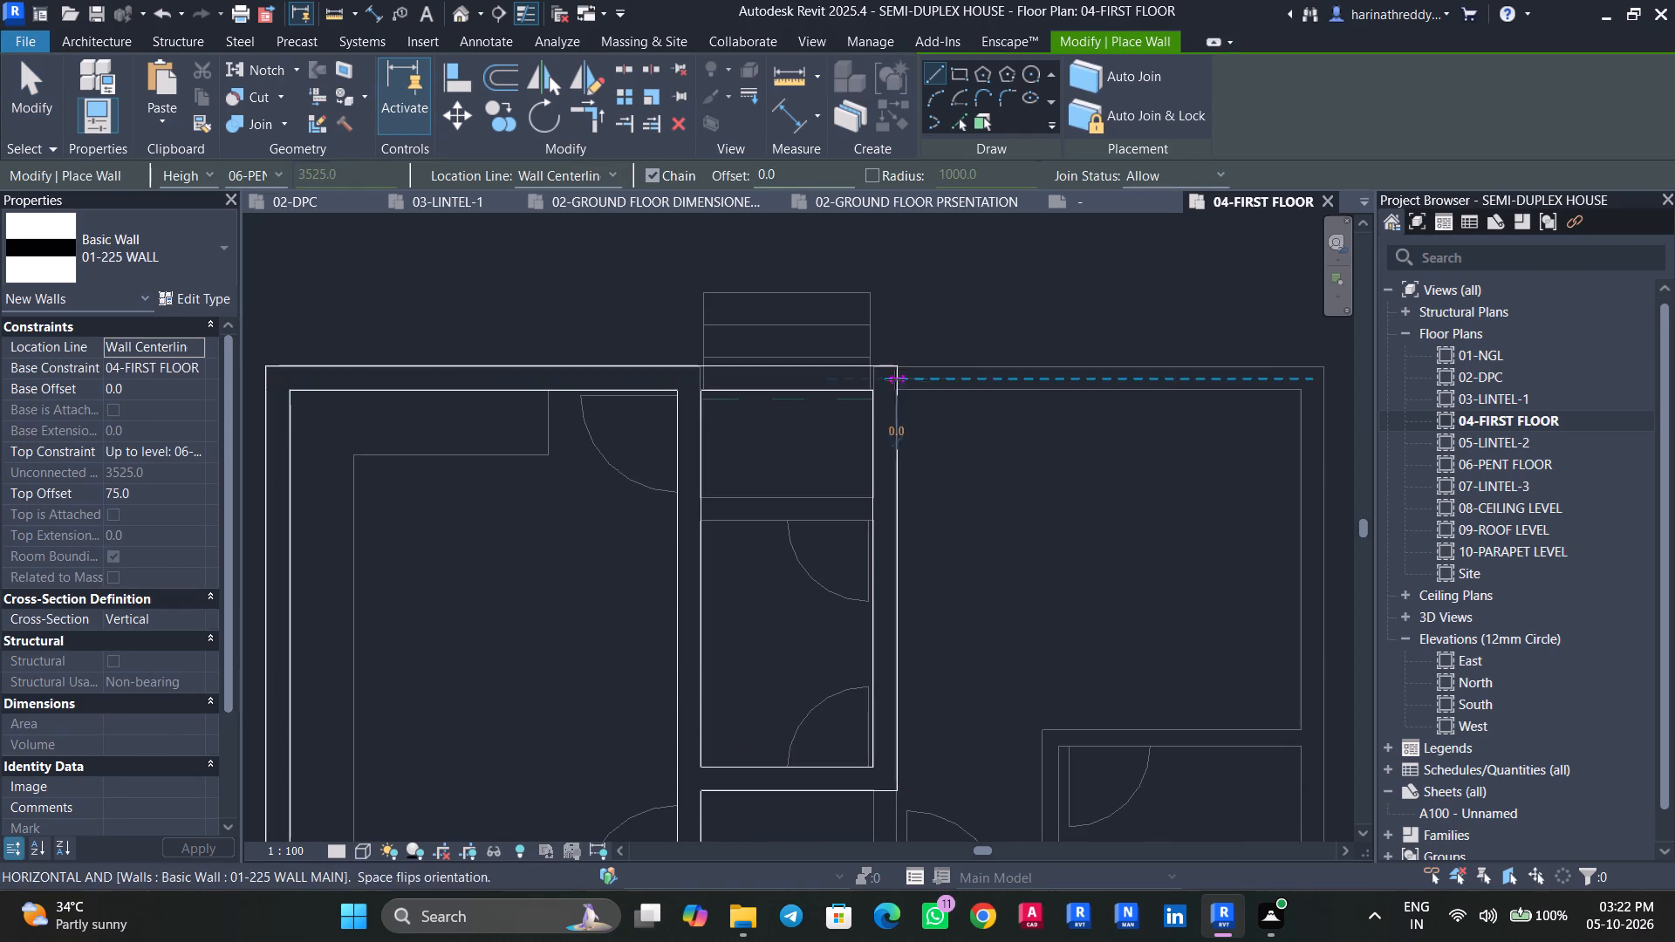
pyautogui.moveTo(1120, 378); pyautogui.dragTo(896, 357, button='middle')
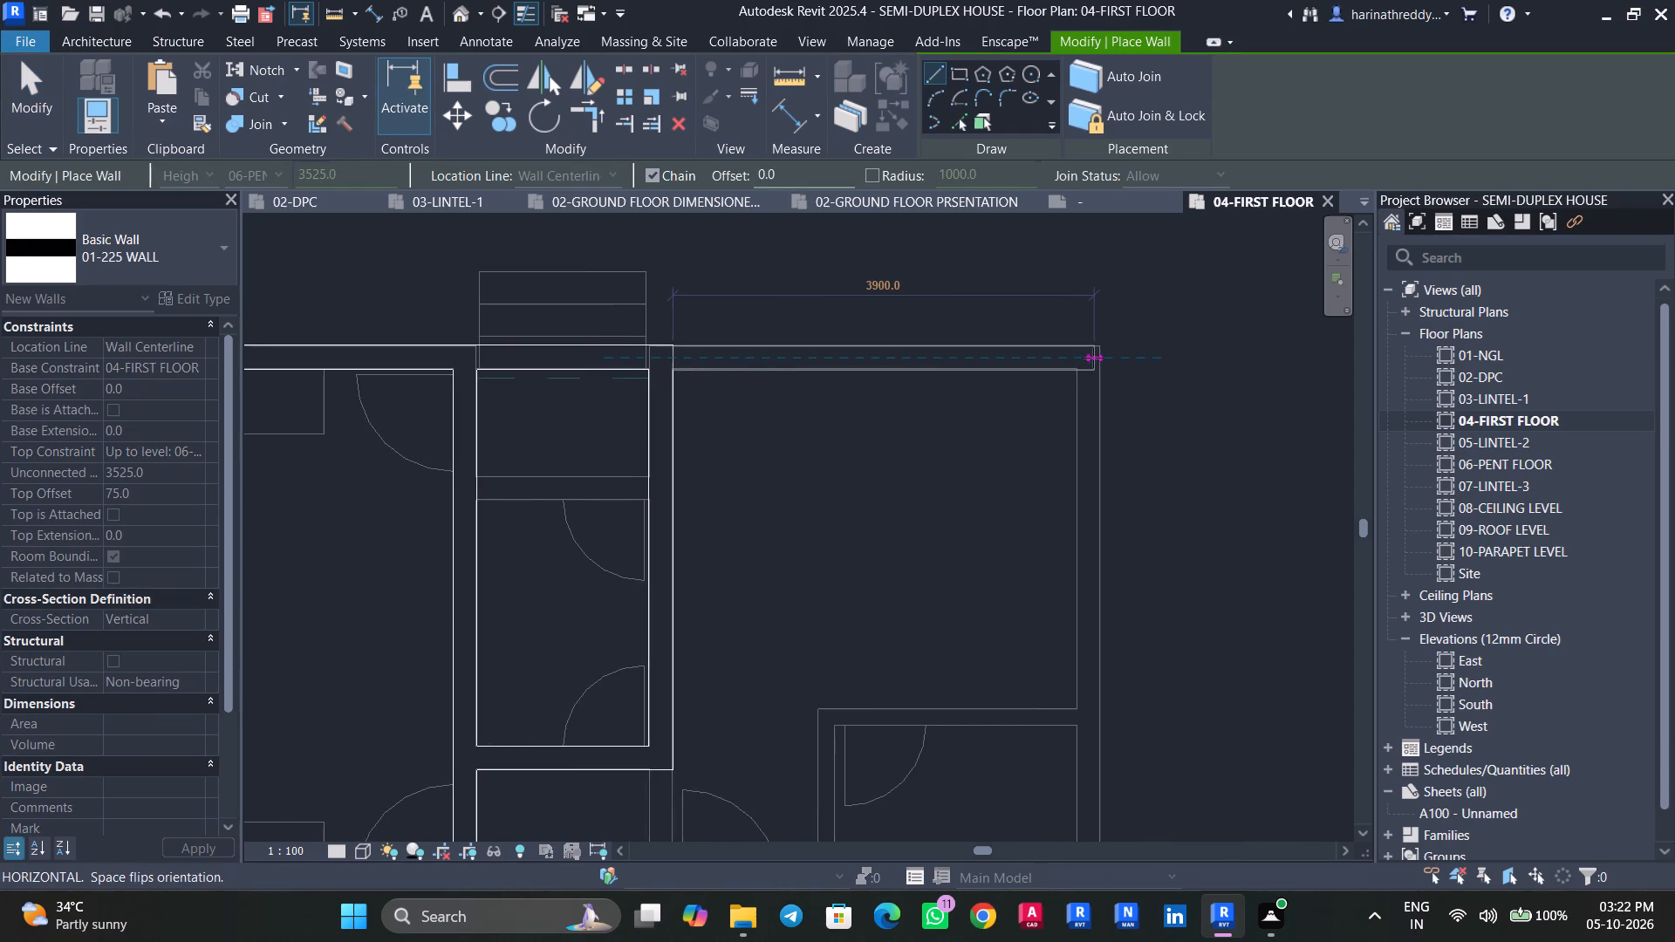
pyautogui.scroll(5, 1086, 358)
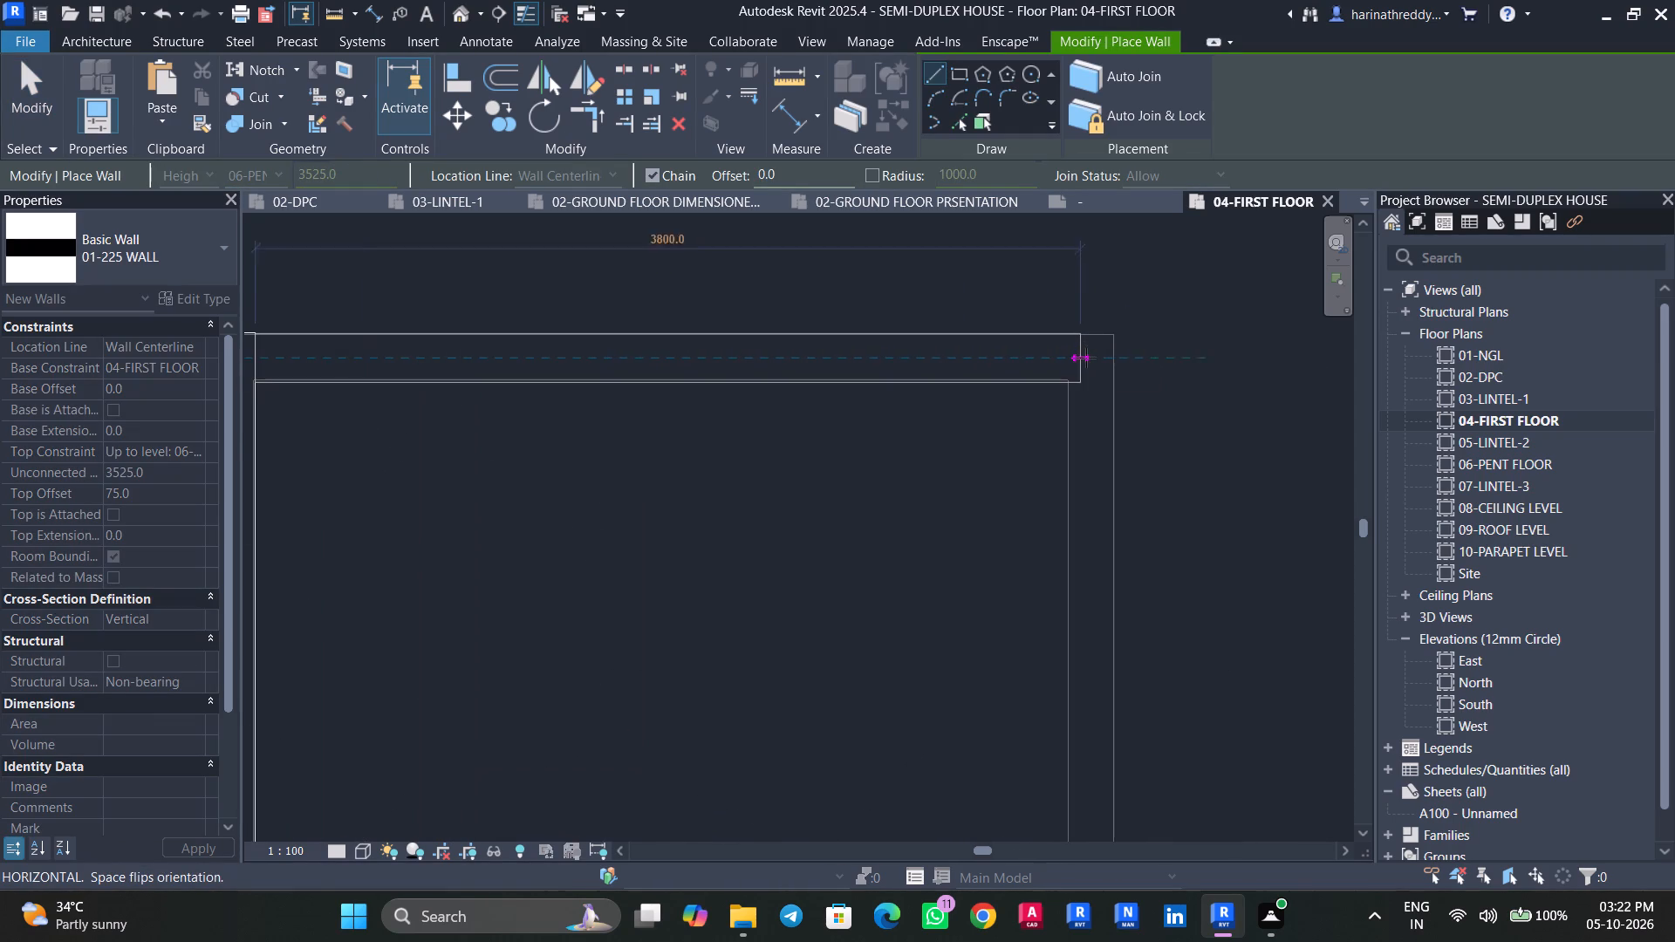
pyautogui.click(1091, 358)
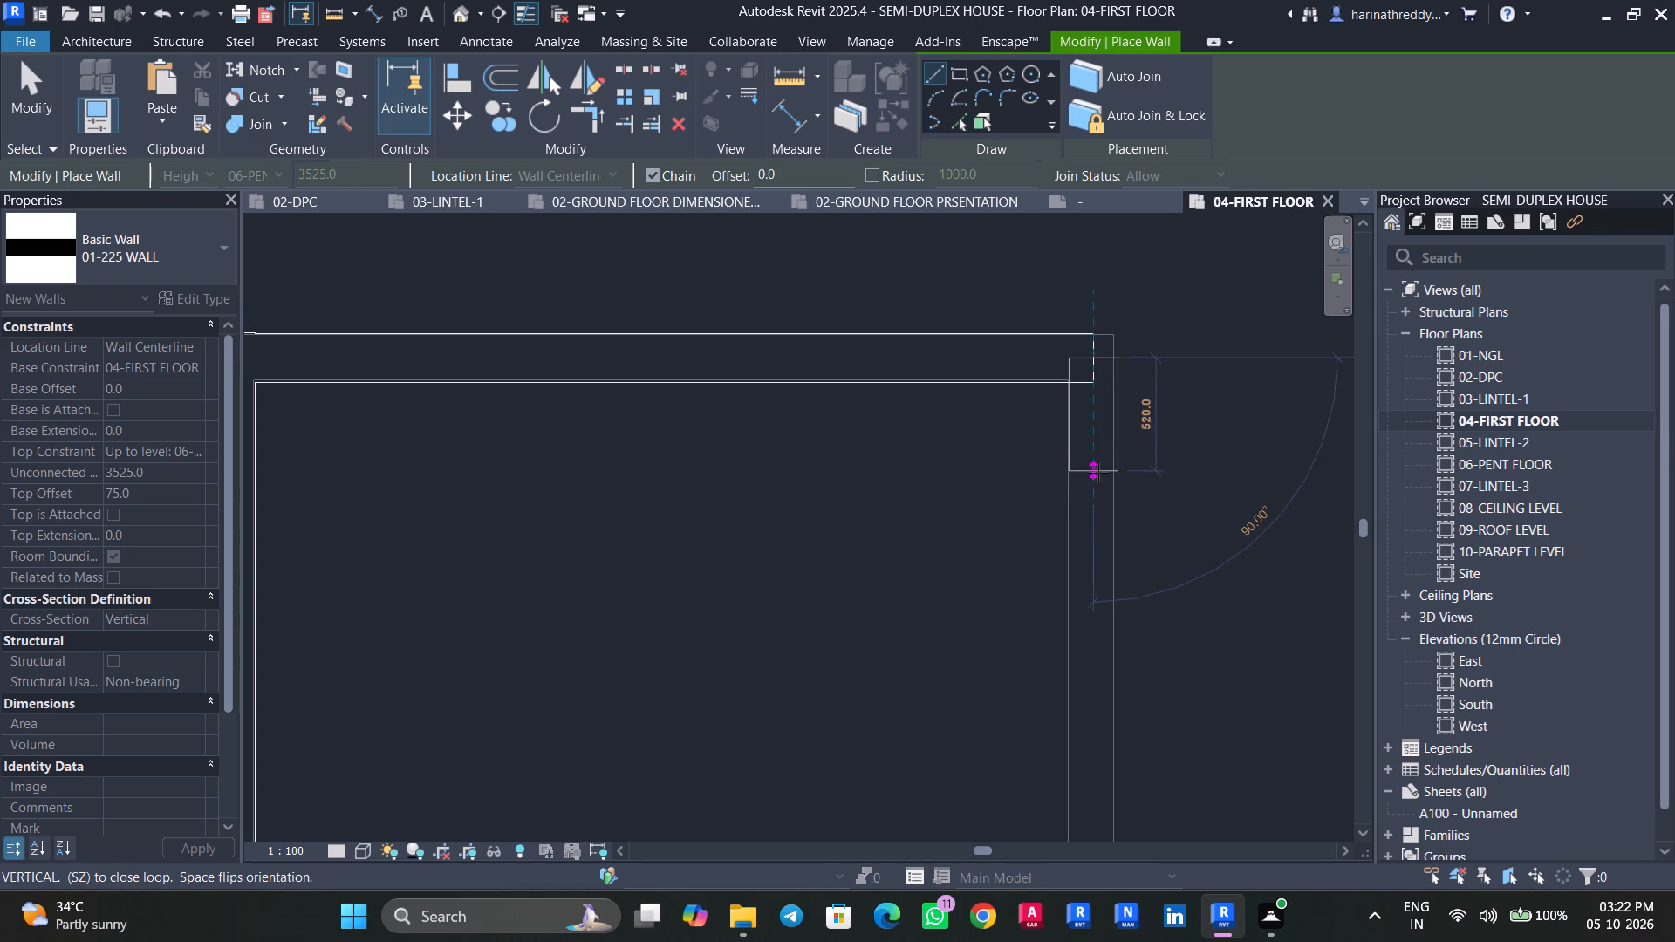
pyautogui.press('Escape')
# Trace the bedroom's outer side wall from the stair-side underlay wall back to the rear corner.
pyautogui.moveTo(1097, 518); pyautogui.dragTo(1003, 137, button='middle')
pyautogui.scroll(-5, 1016, 567)
pyautogui.moveTo(998, 578); pyautogui.dragTo(983, 384, button='middle')
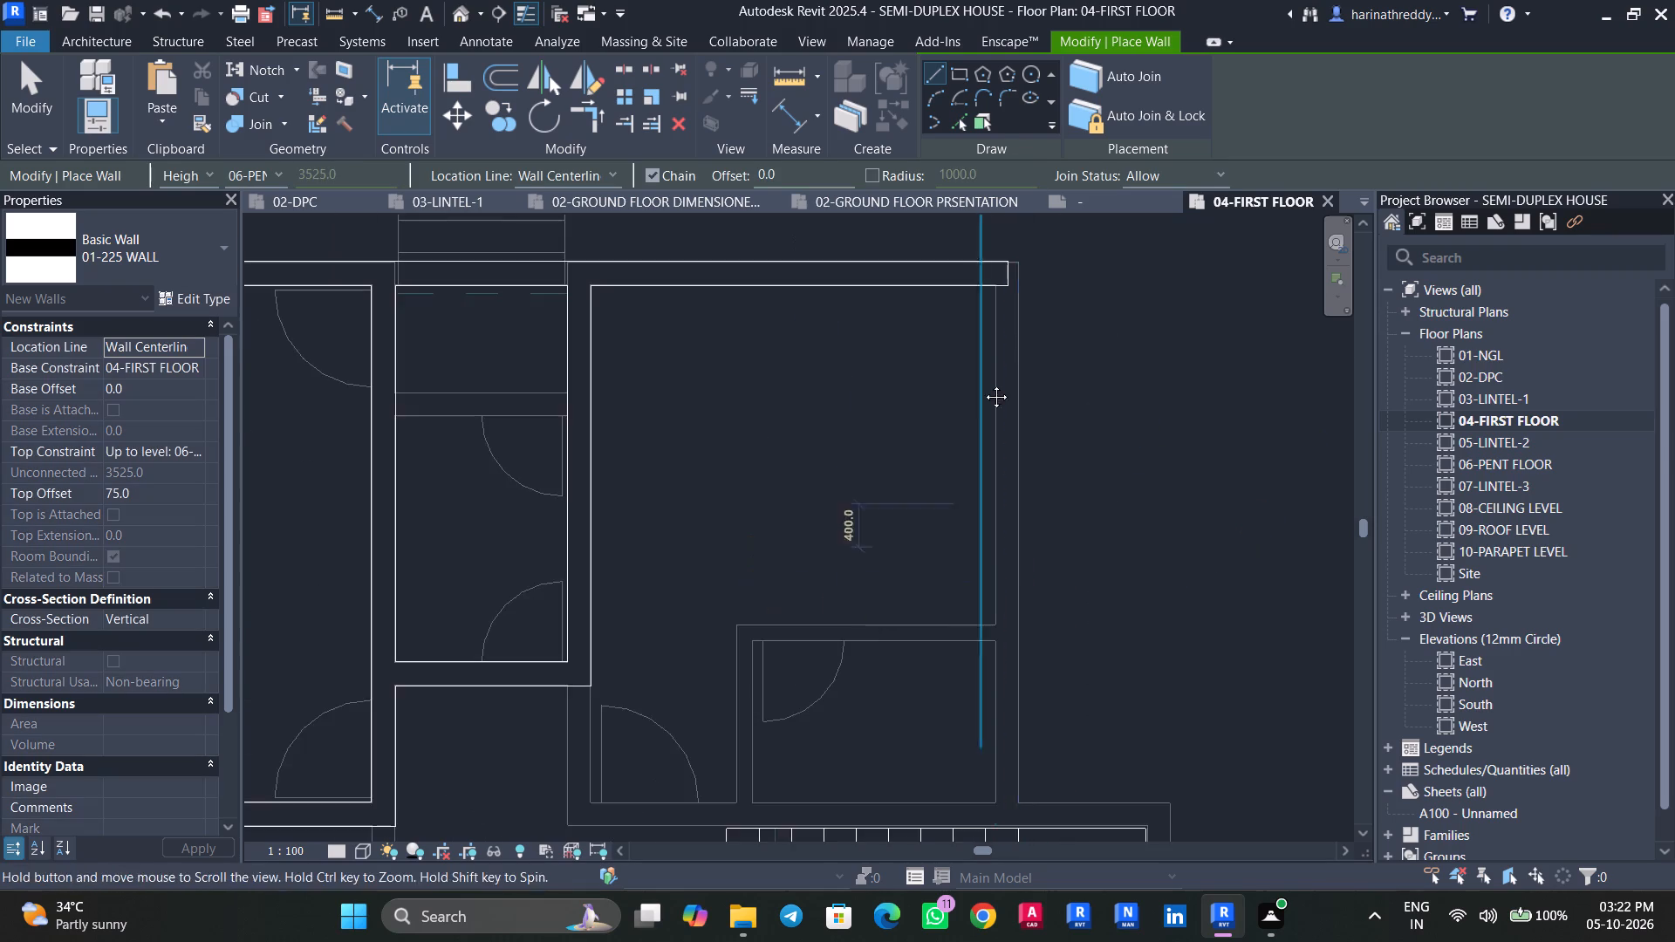
pyautogui.moveTo(983, 384); pyautogui.dragTo(983, 338, button='middle')
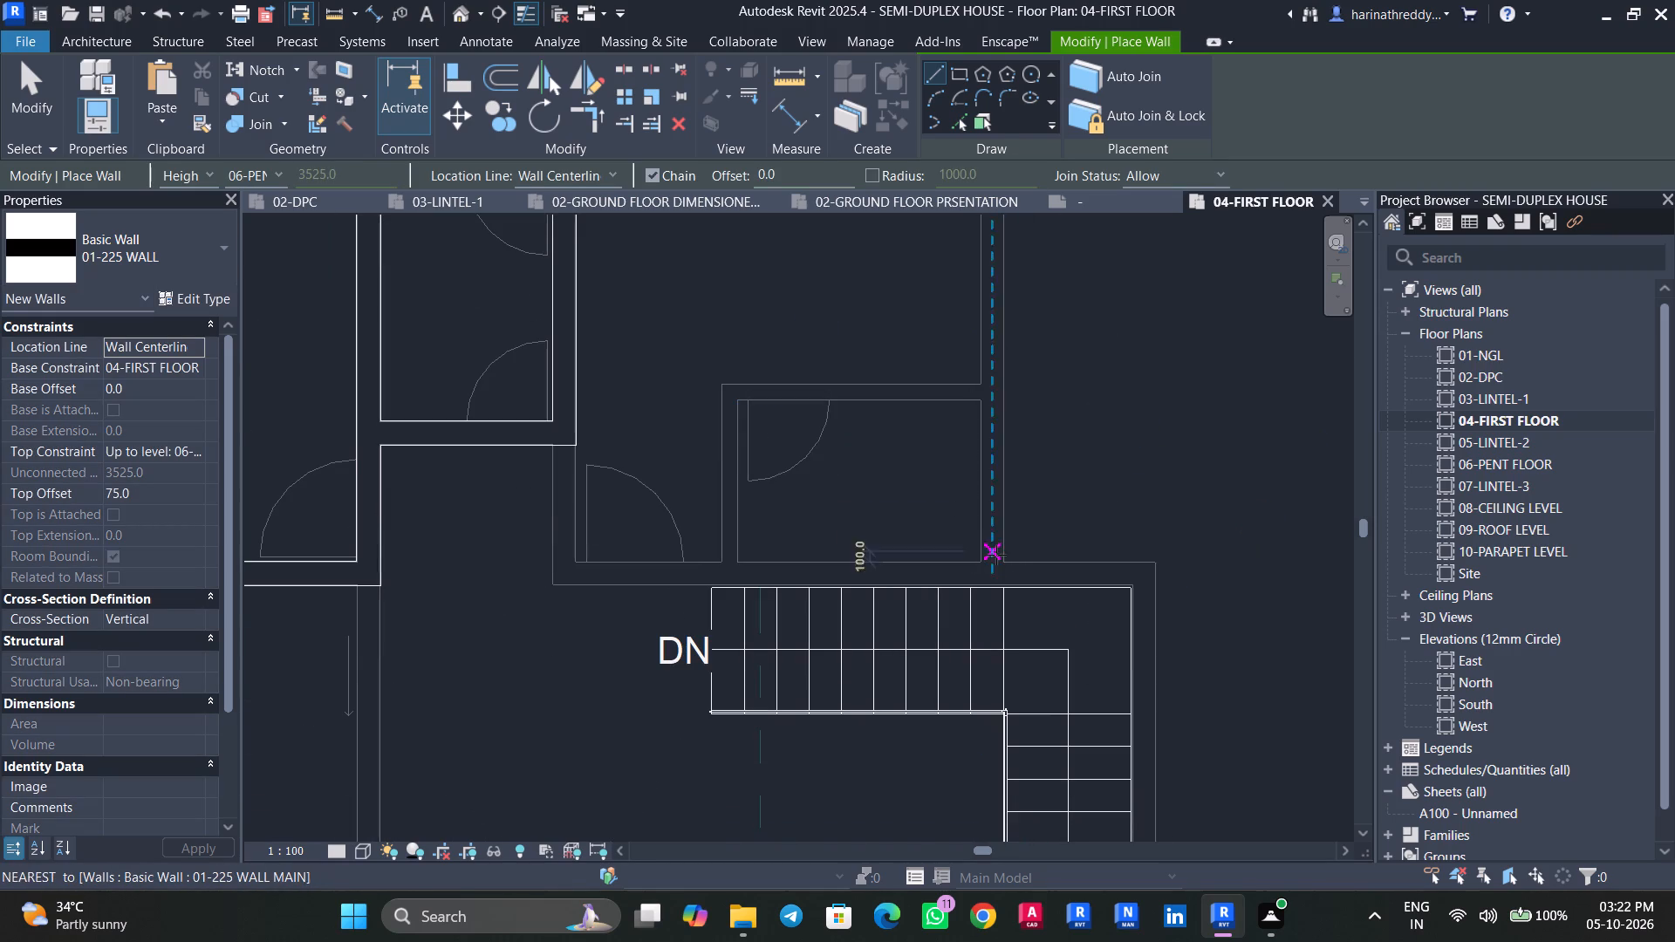
pyautogui.click(993, 562)
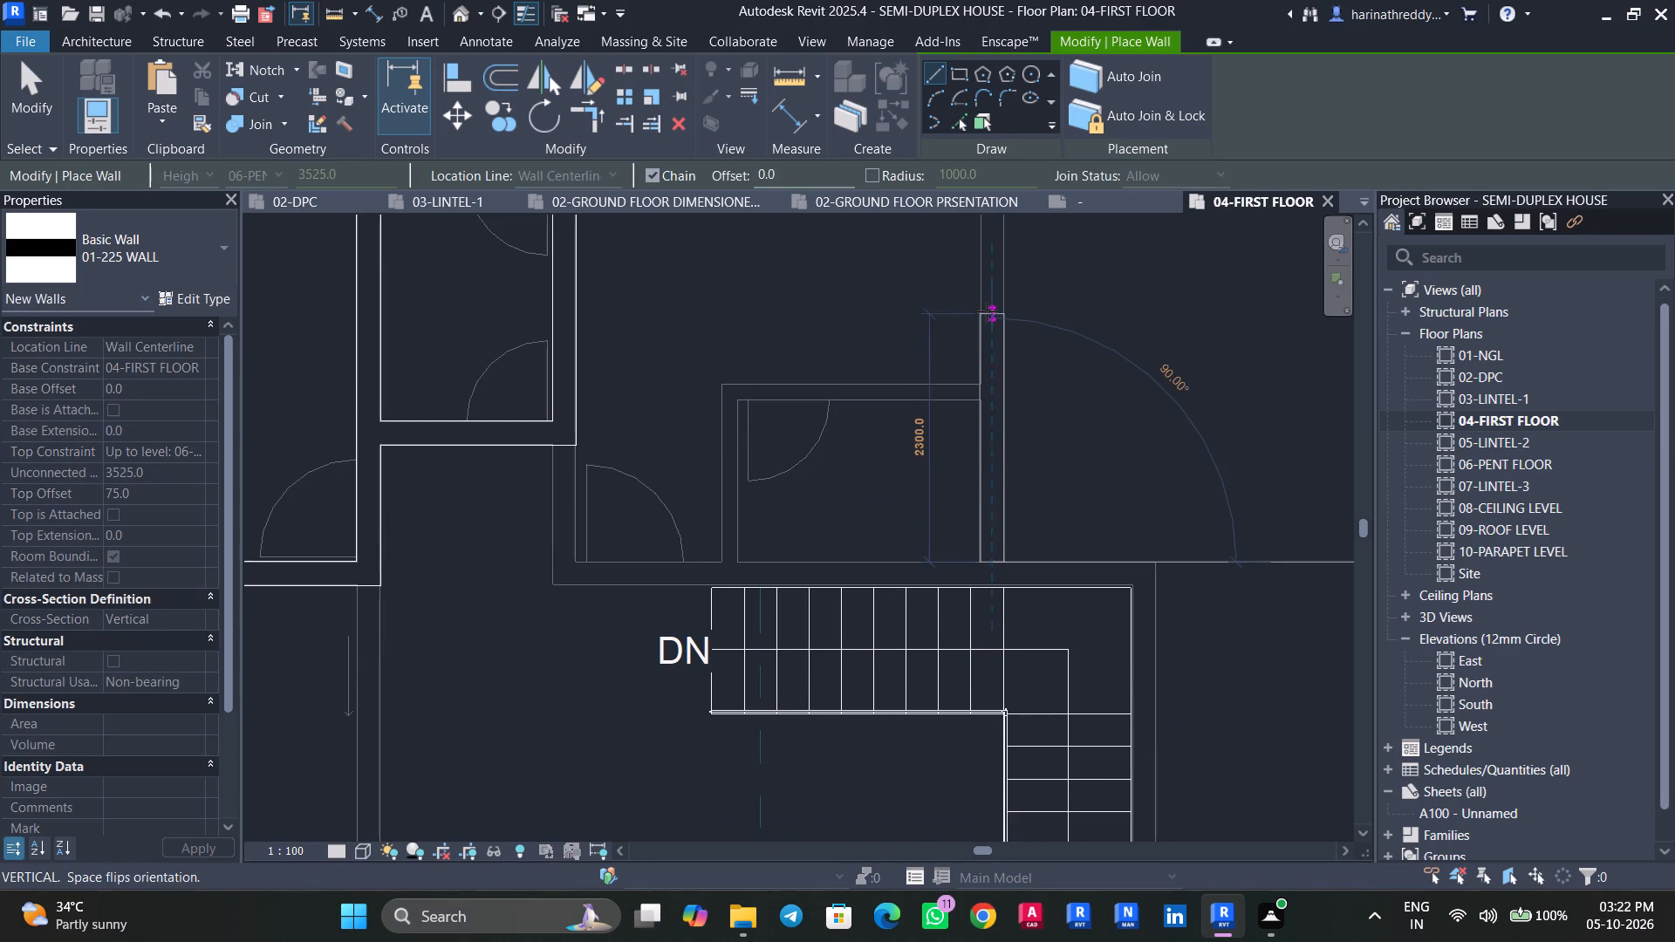
pyautogui.moveTo(987, 311); pyautogui.dragTo(972, 758, button='middle')
pyautogui.click(981, 477)
pyautogui.press('Escape')
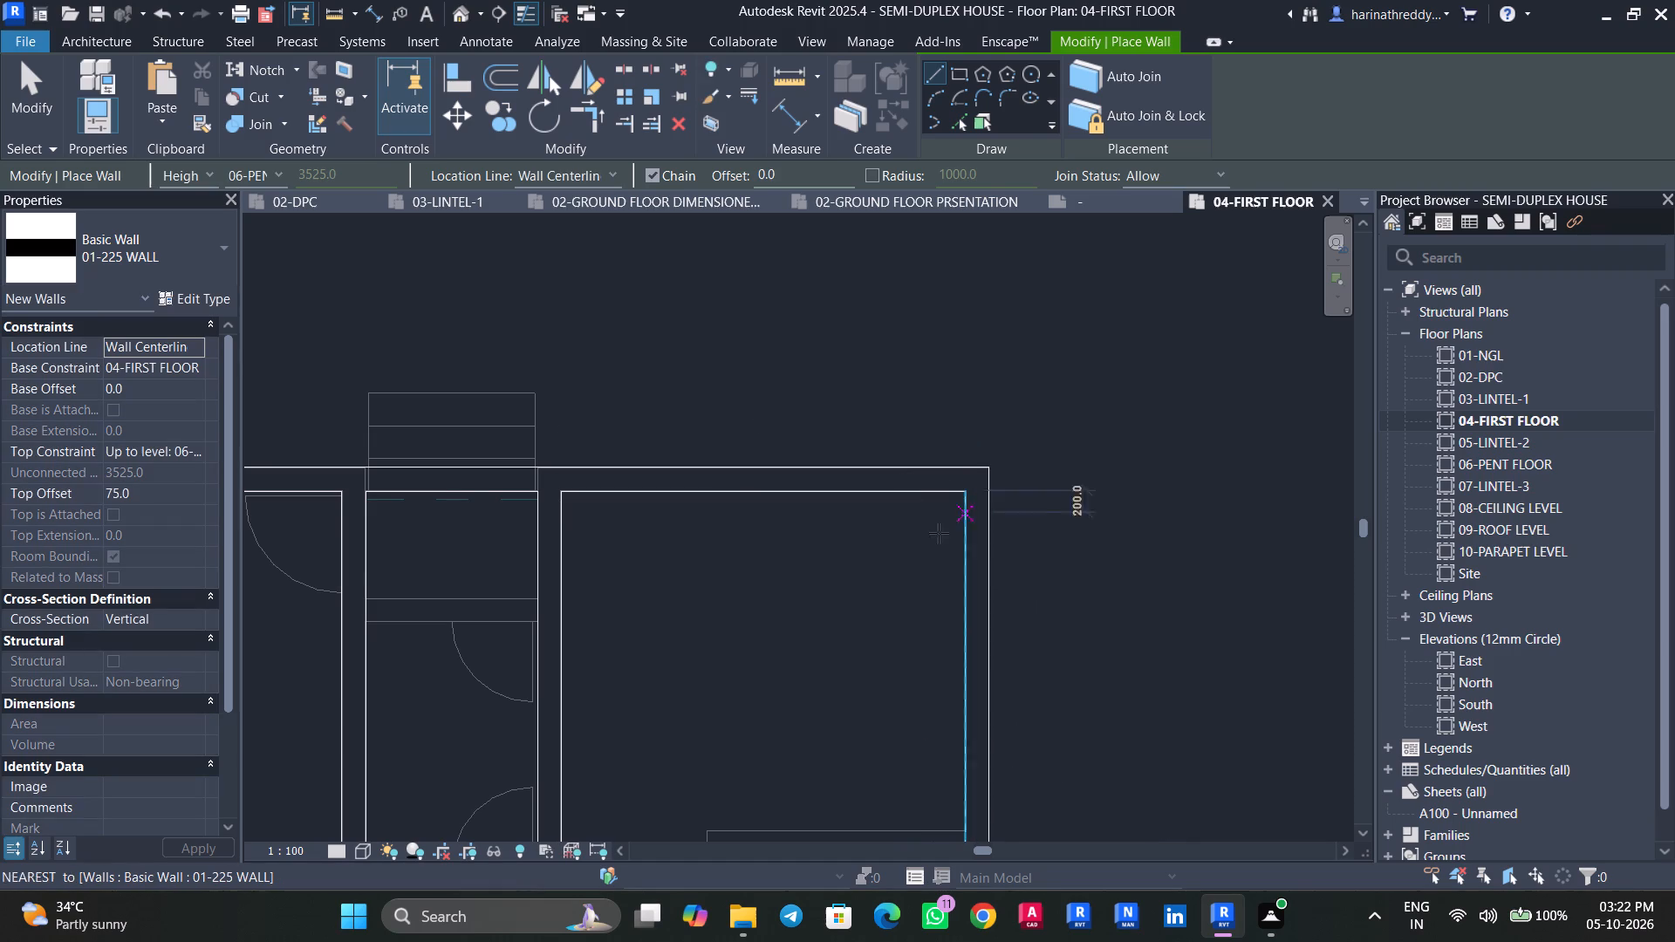
# Trace walls from the laundry strip's corner to the stair hall, along the bedroom side of the staircase and down the stair's outer side.
pyautogui.moveTo(904, 591); pyautogui.dragTo(926, 495, button='middle')
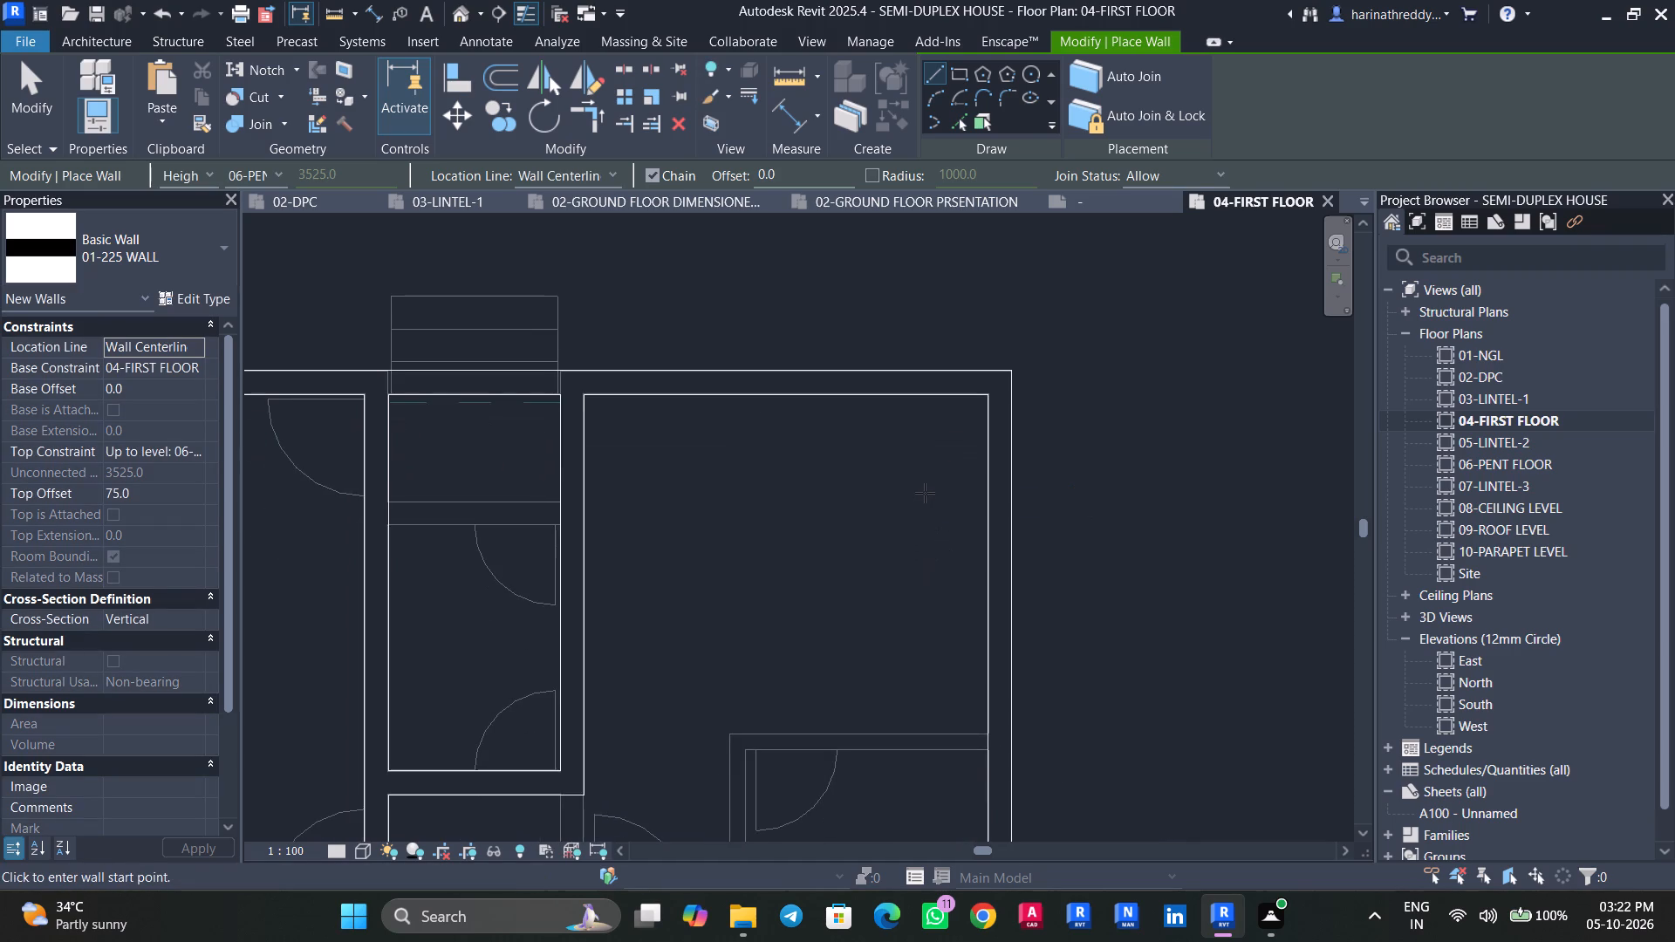
pyautogui.scroll(-4, 873, 527)
pyautogui.moveTo(858, 534); pyautogui.dragTo(858, 509, button='middle')
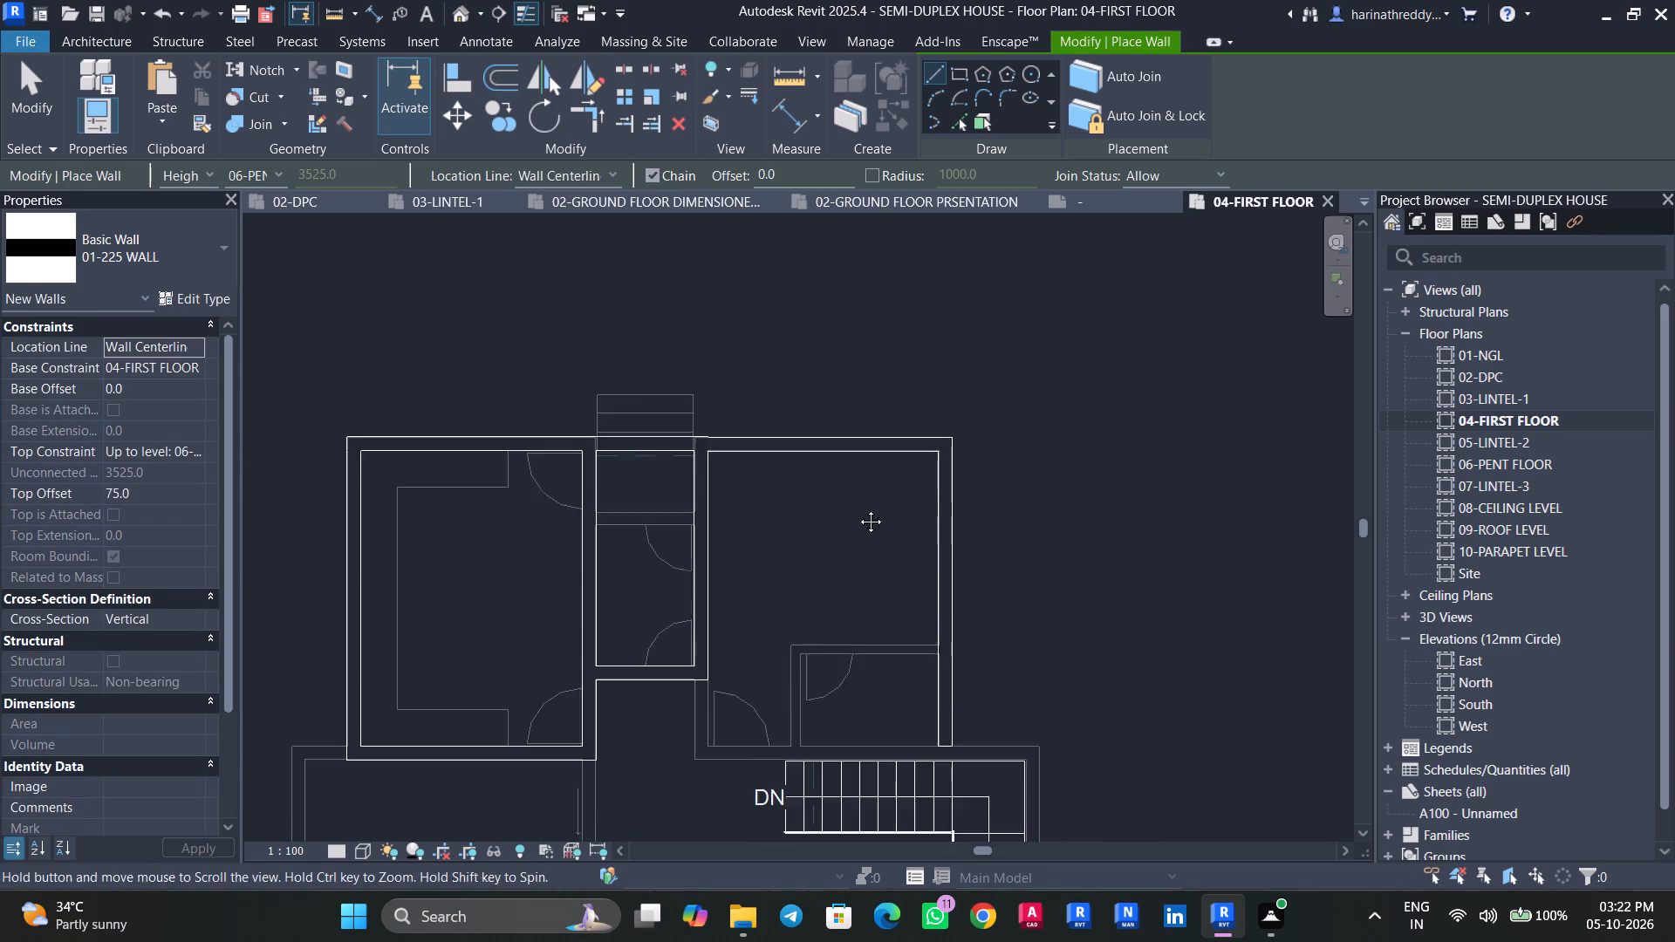
pyautogui.moveTo(858, 509); pyautogui.dragTo(888, 298, button='middle')
pyautogui.scroll(5, 707, 481)
pyautogui.click(754, 406)
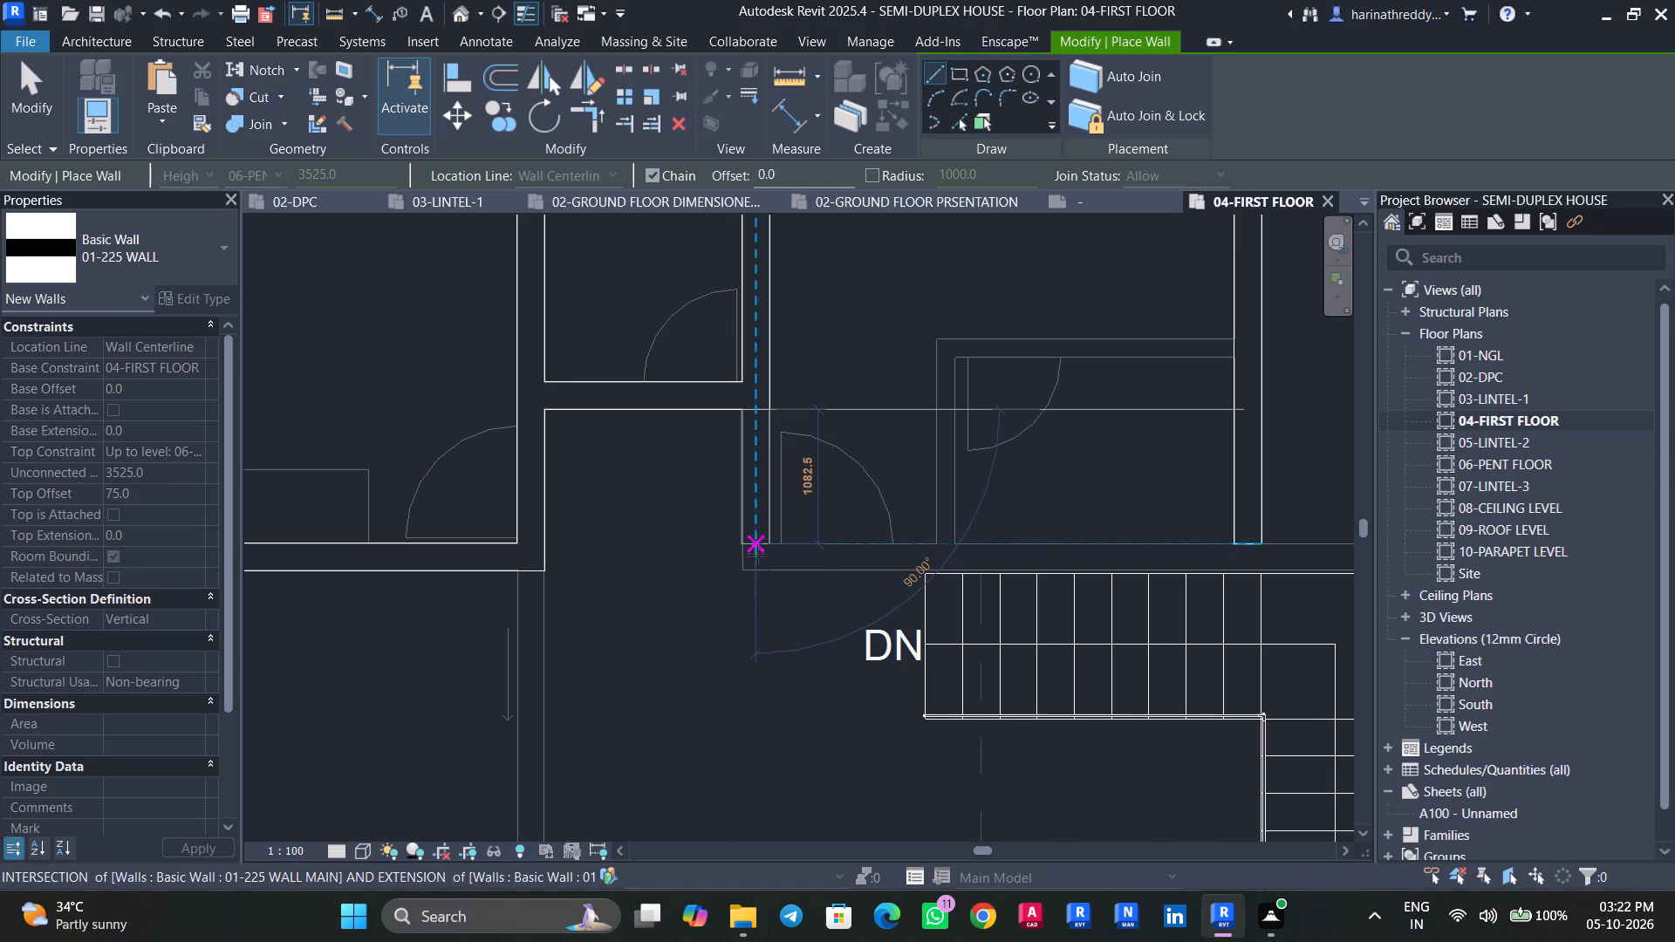
pyautogui.click(763, 553)
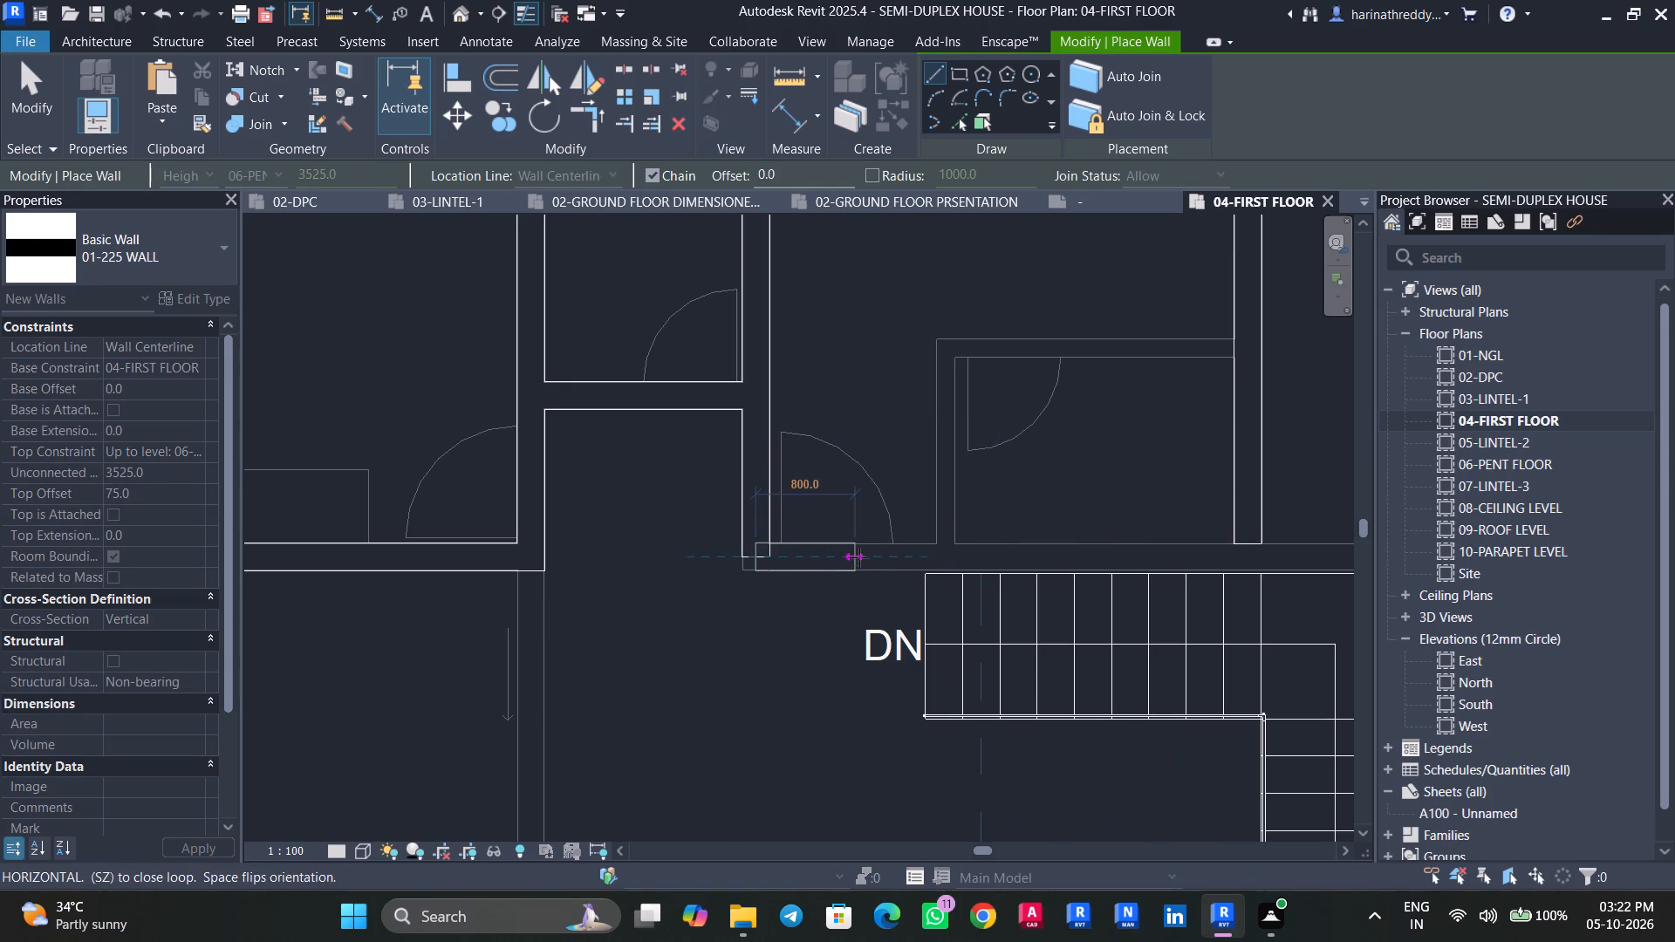
pyautogui.moveTo(859, 557); pyautogui.dragTo(592, 531, button='middle')
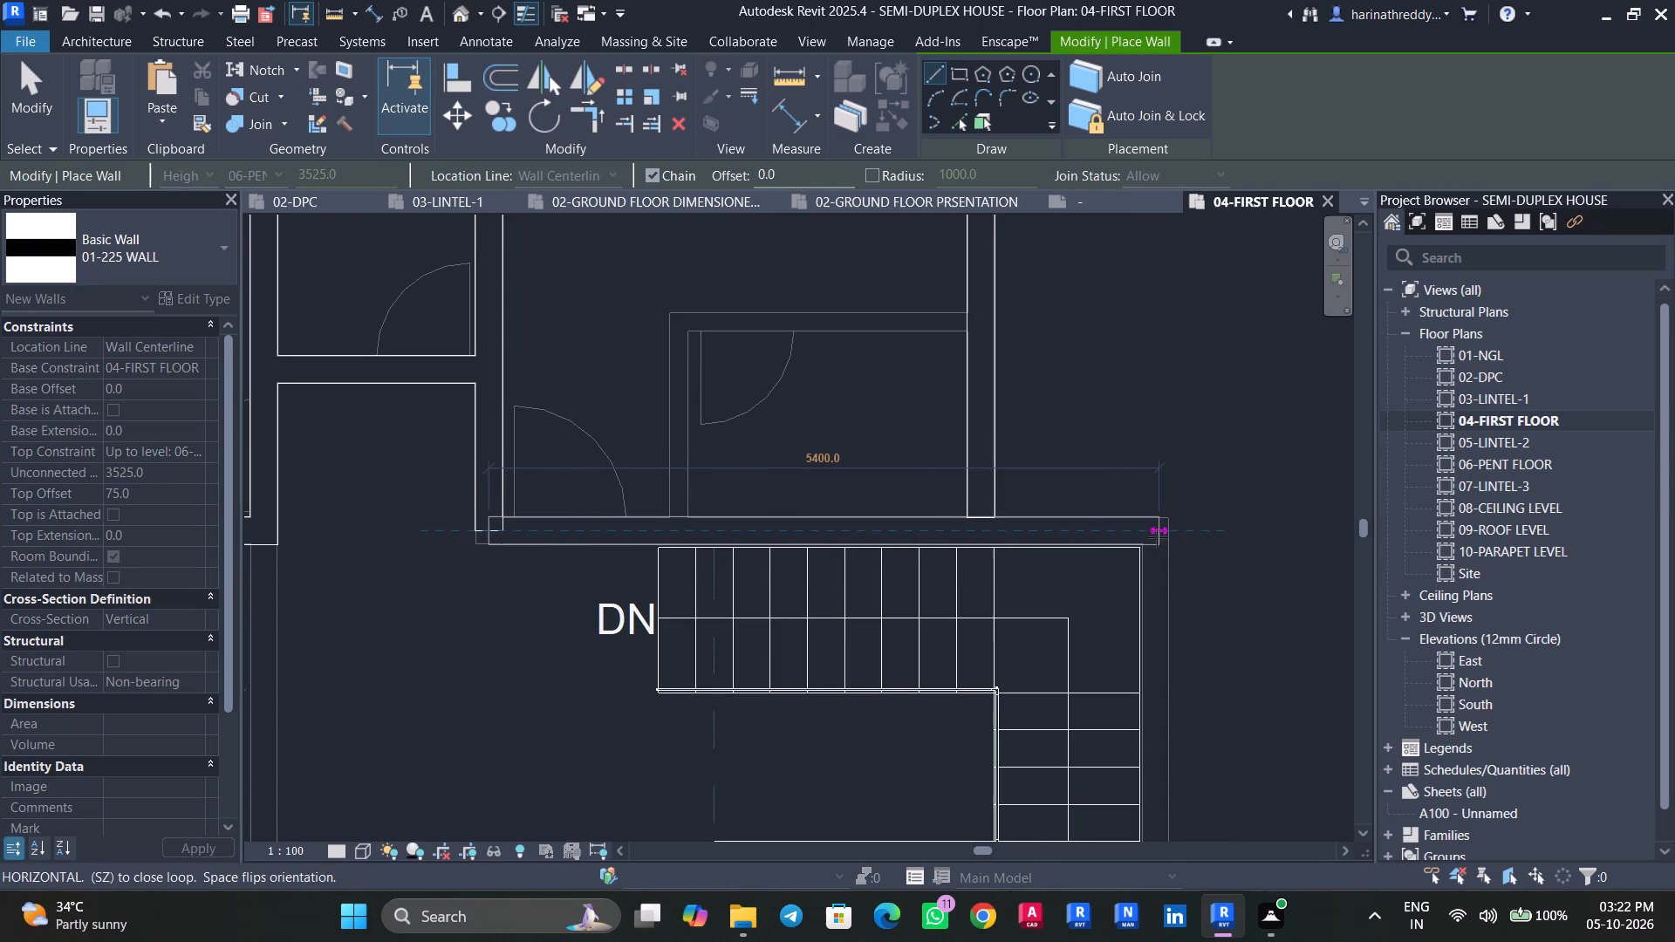
pyautogui.scroll(9, 1159, 536)
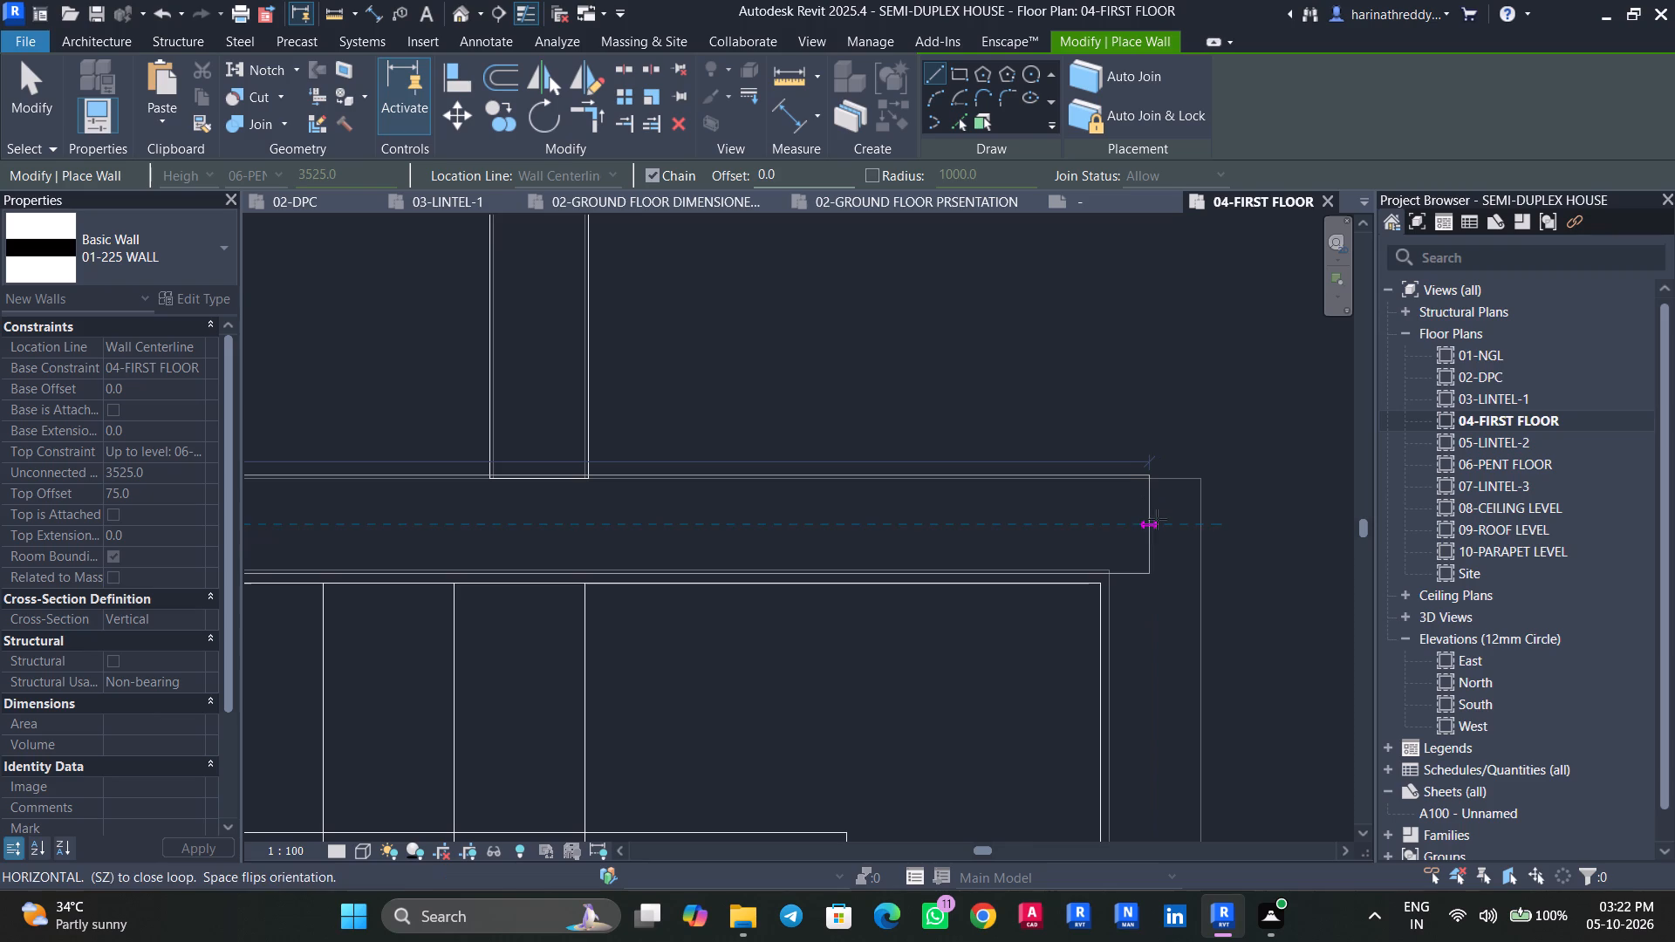
pyautogui.click(1158, 508)
pyautogui.scroll(-5, 1148, 663)
pyautogui.moveTo(1148, 663); pyautogui.dragTo(1142, 361, button='middle')
pyautogui.moveTo(1150, 696); pyautogui.dragTo(1150, 311, button='middle')
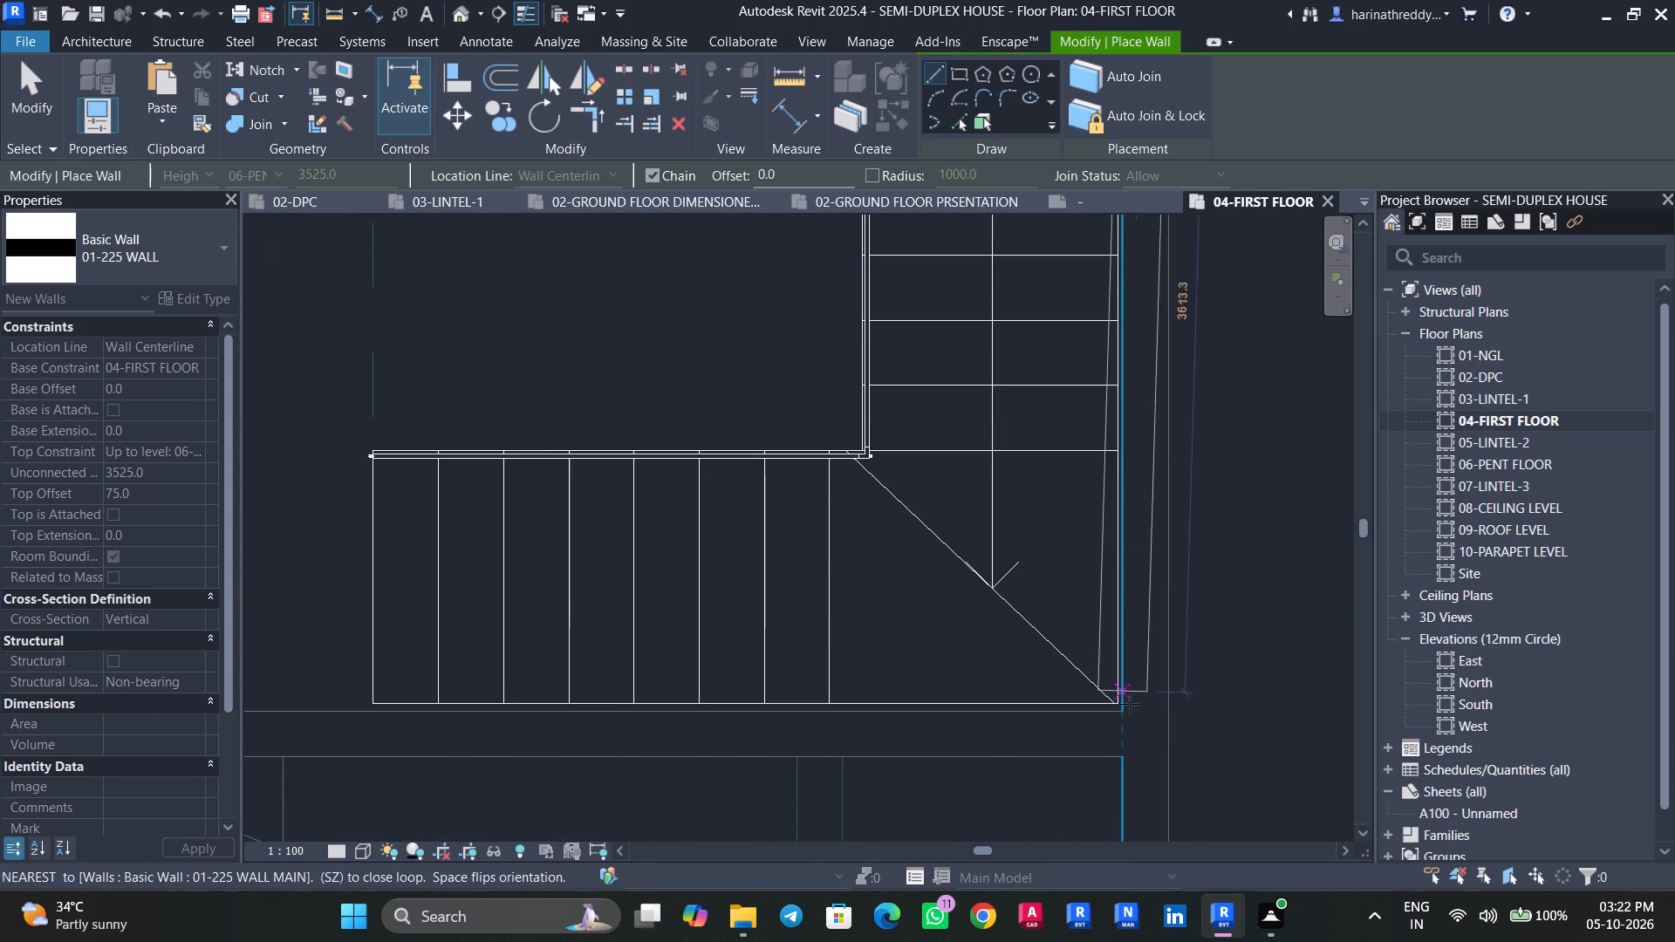
pyautogui.click(1137, 713)
pyautogui.press('Escape')
pyautogui.press('Escape')
pyautogui.scroll(-9, 1179, 623)
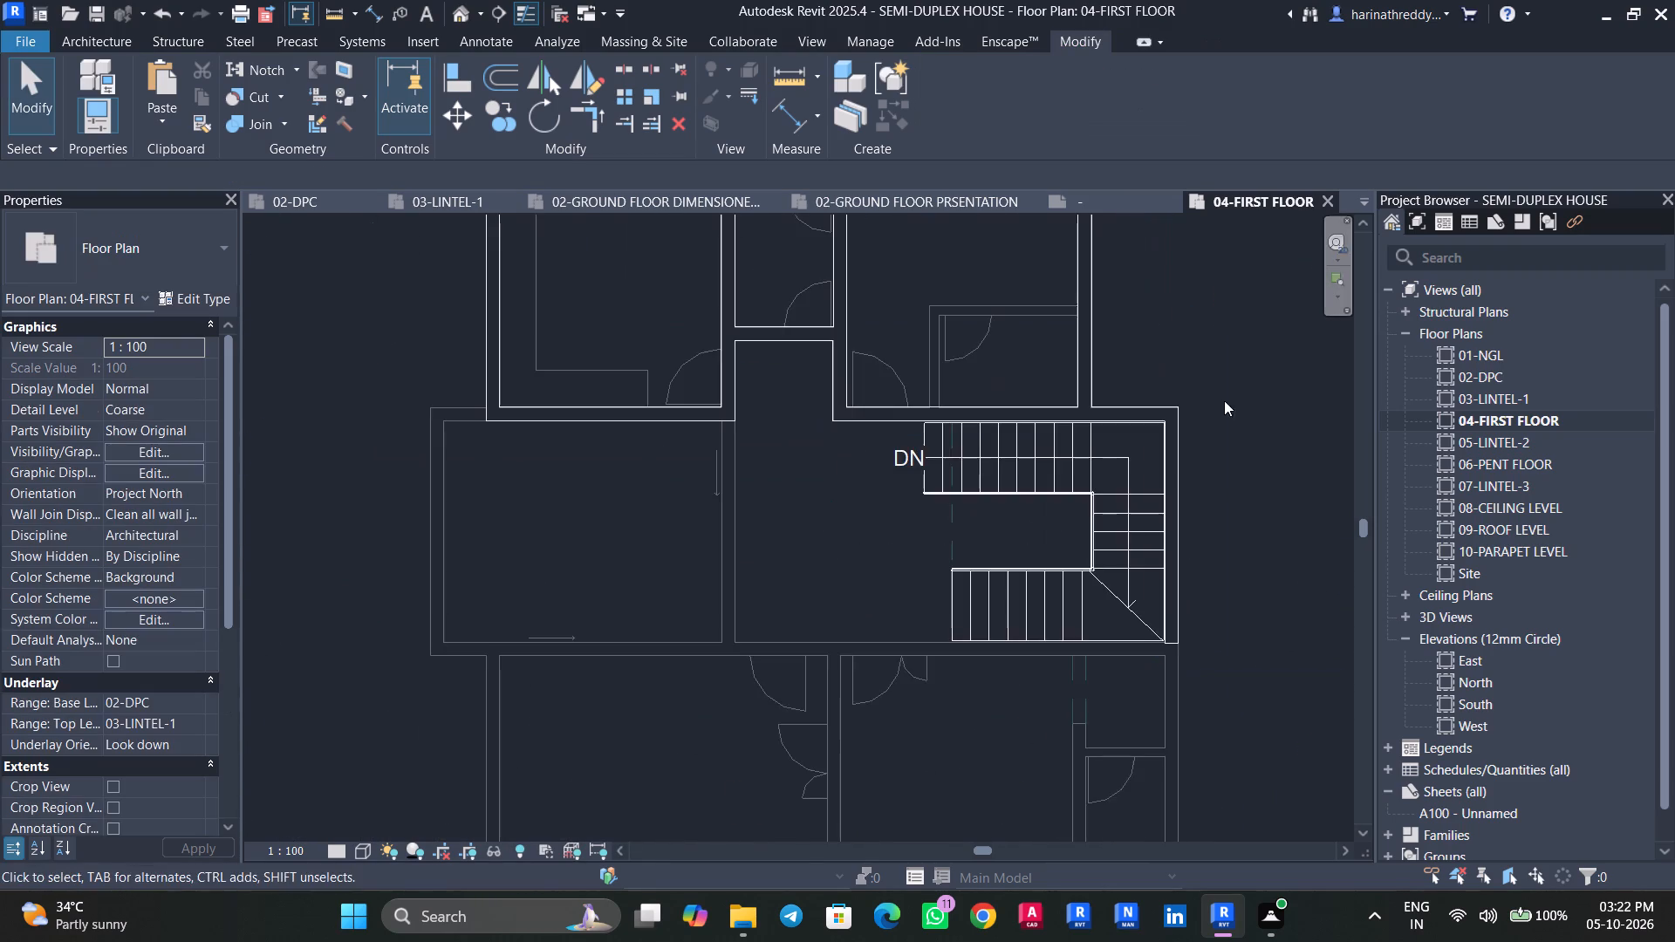
# Trace the stair hall's front wall, about 7190 mm from the stair's outer corner, and the wall returning from it to the kitchen corner.
pyautogui.moveTo(1224, 432); pyautogui.dragTo(1214, 529, button='middle')
pyautogui.scroll(-4, 1214, 529)
pyautogui.moveTo(1207, 541); pyautogui.dragTo(1188, 570, button='middle')
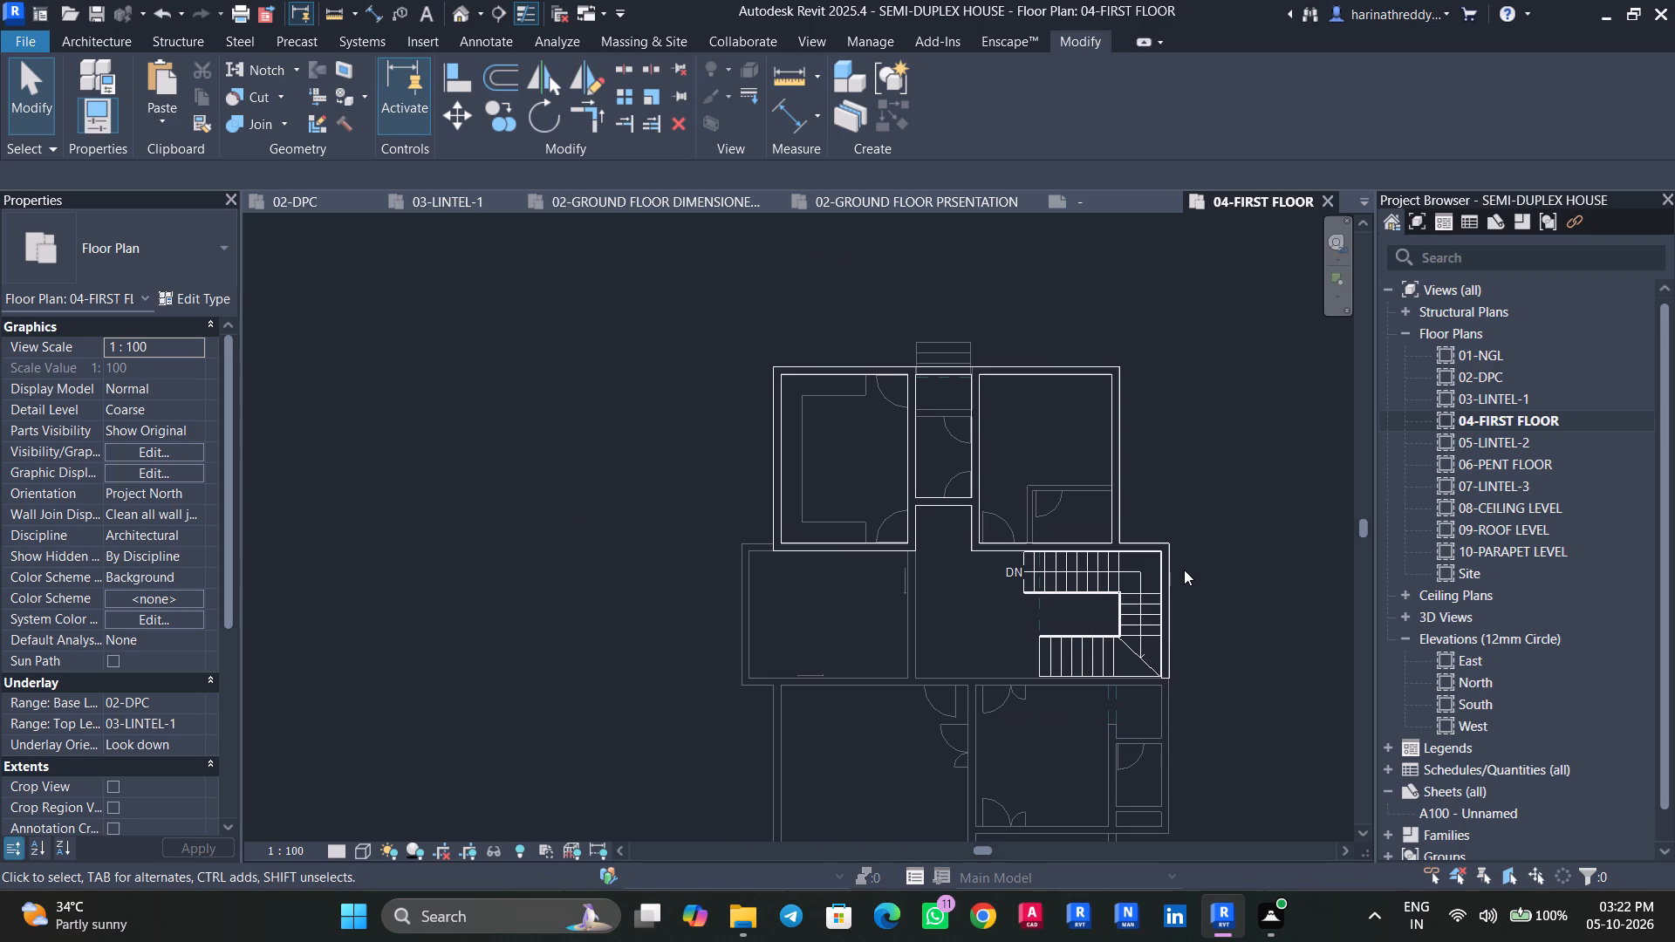
pyautogui.write('WA')
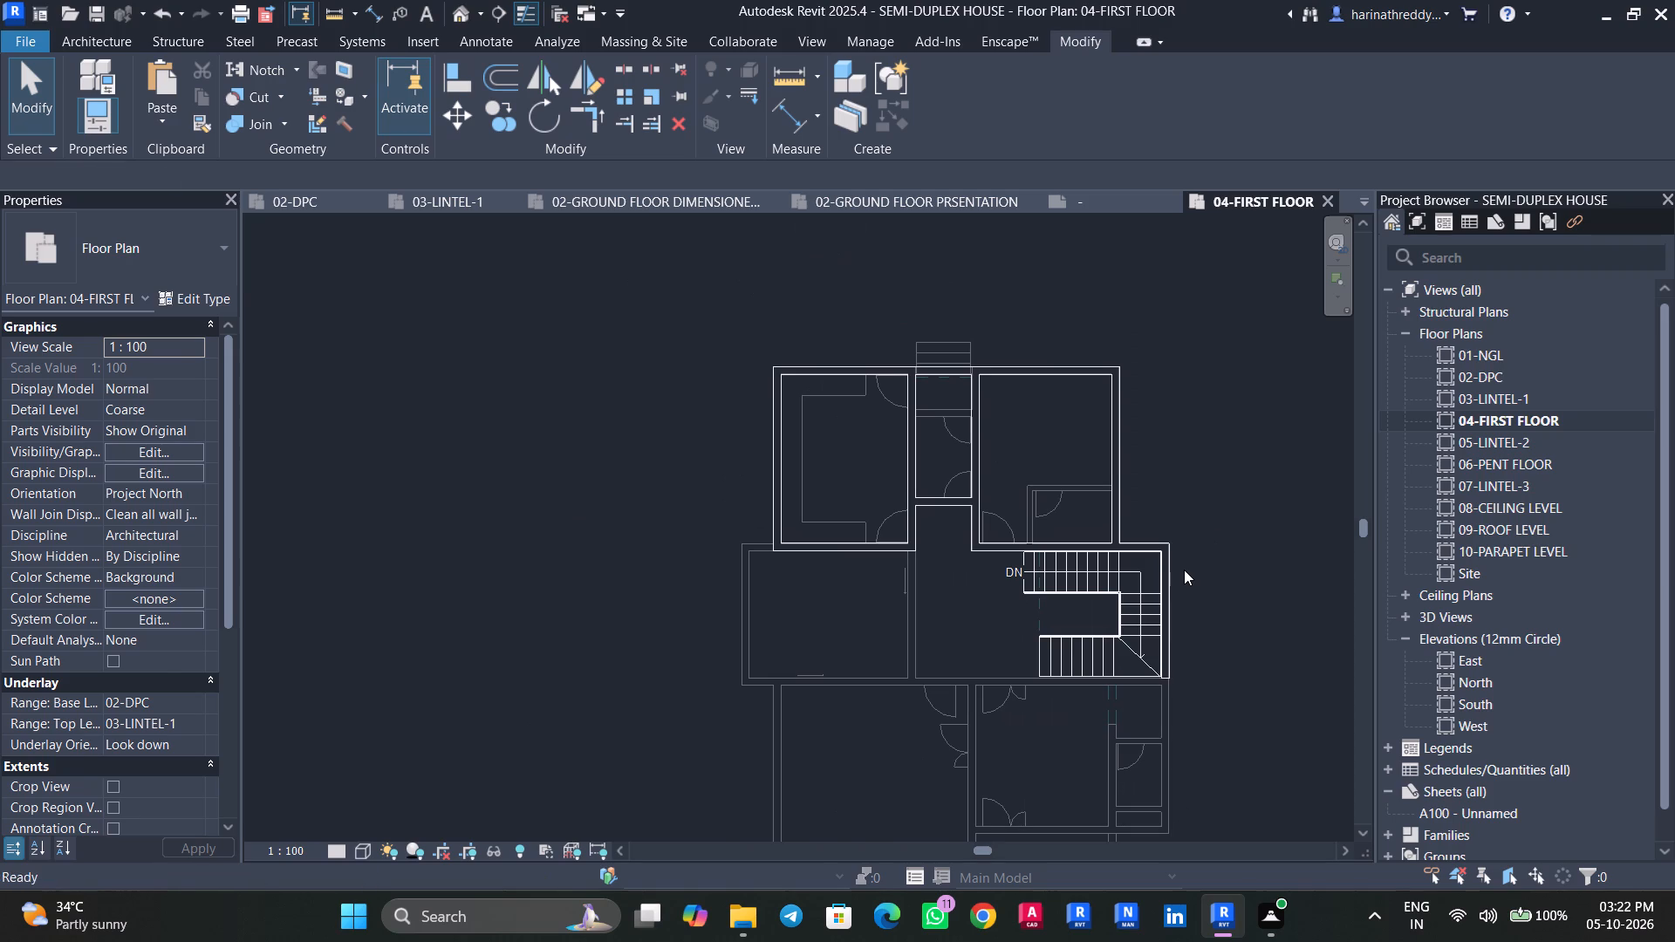
pyautogui.scroll(10, 1159, 675)
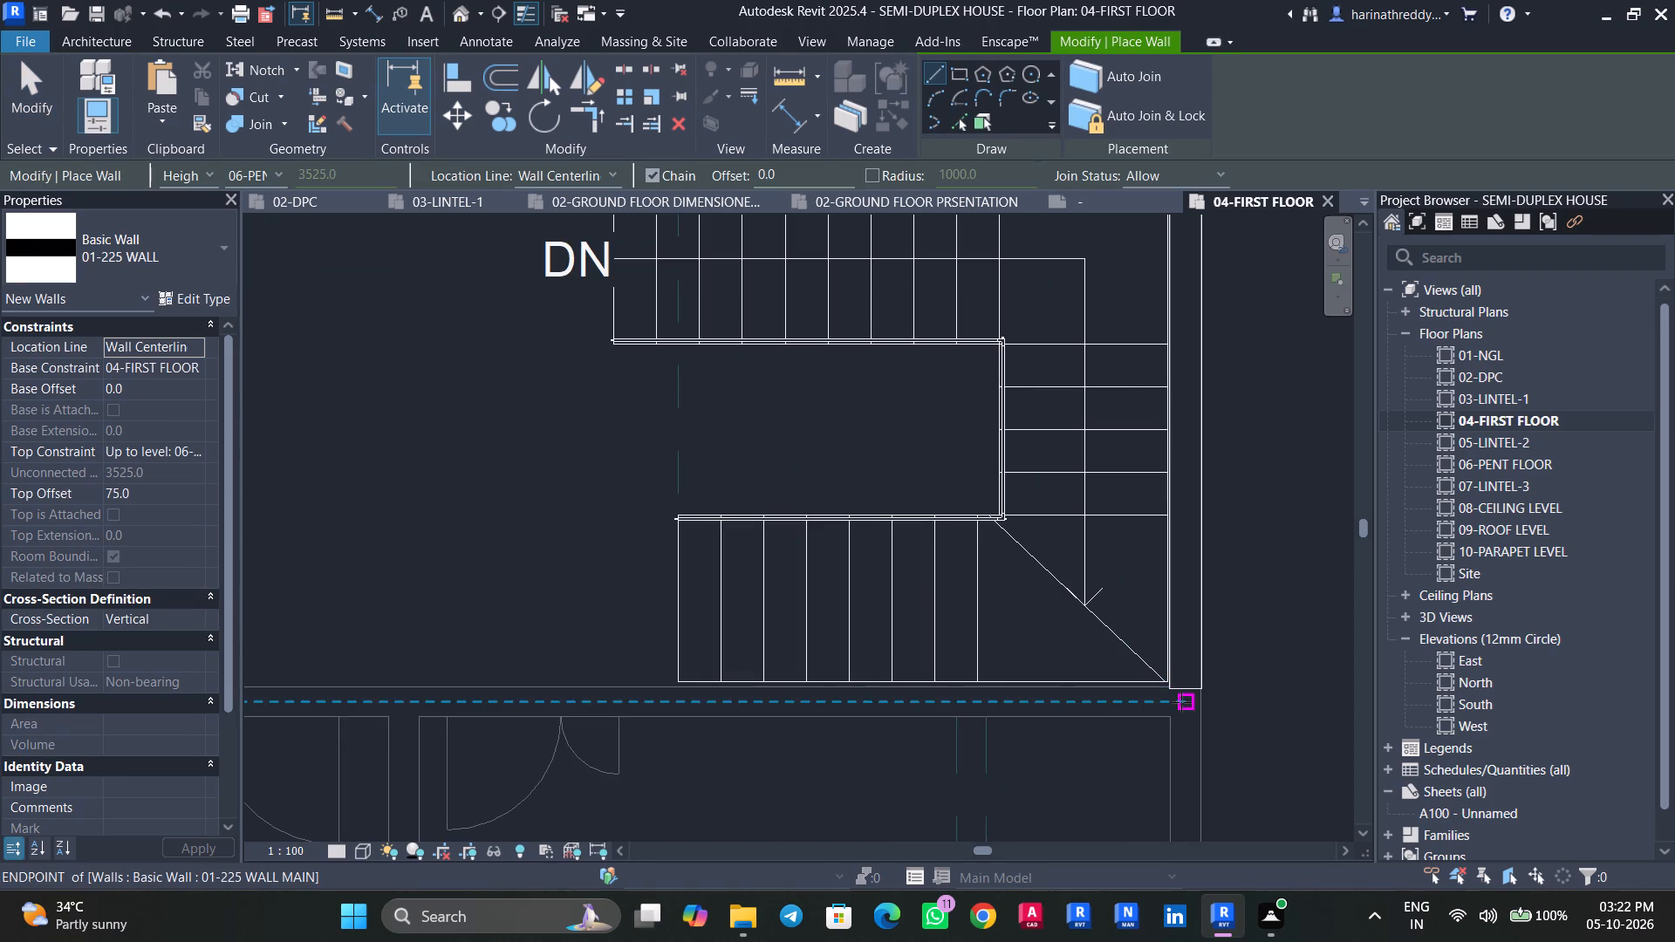
pyautogui.click(1181, 700)
pyautogui.moveTo(915, 708); pyautogui.dragTo(1238, 696, button='middle')
pyautogui.scroll(1, 1237, 696)
pyautogui.moveTo(783, 692); pyautogui.dragTo(1090, 694, button='middle')
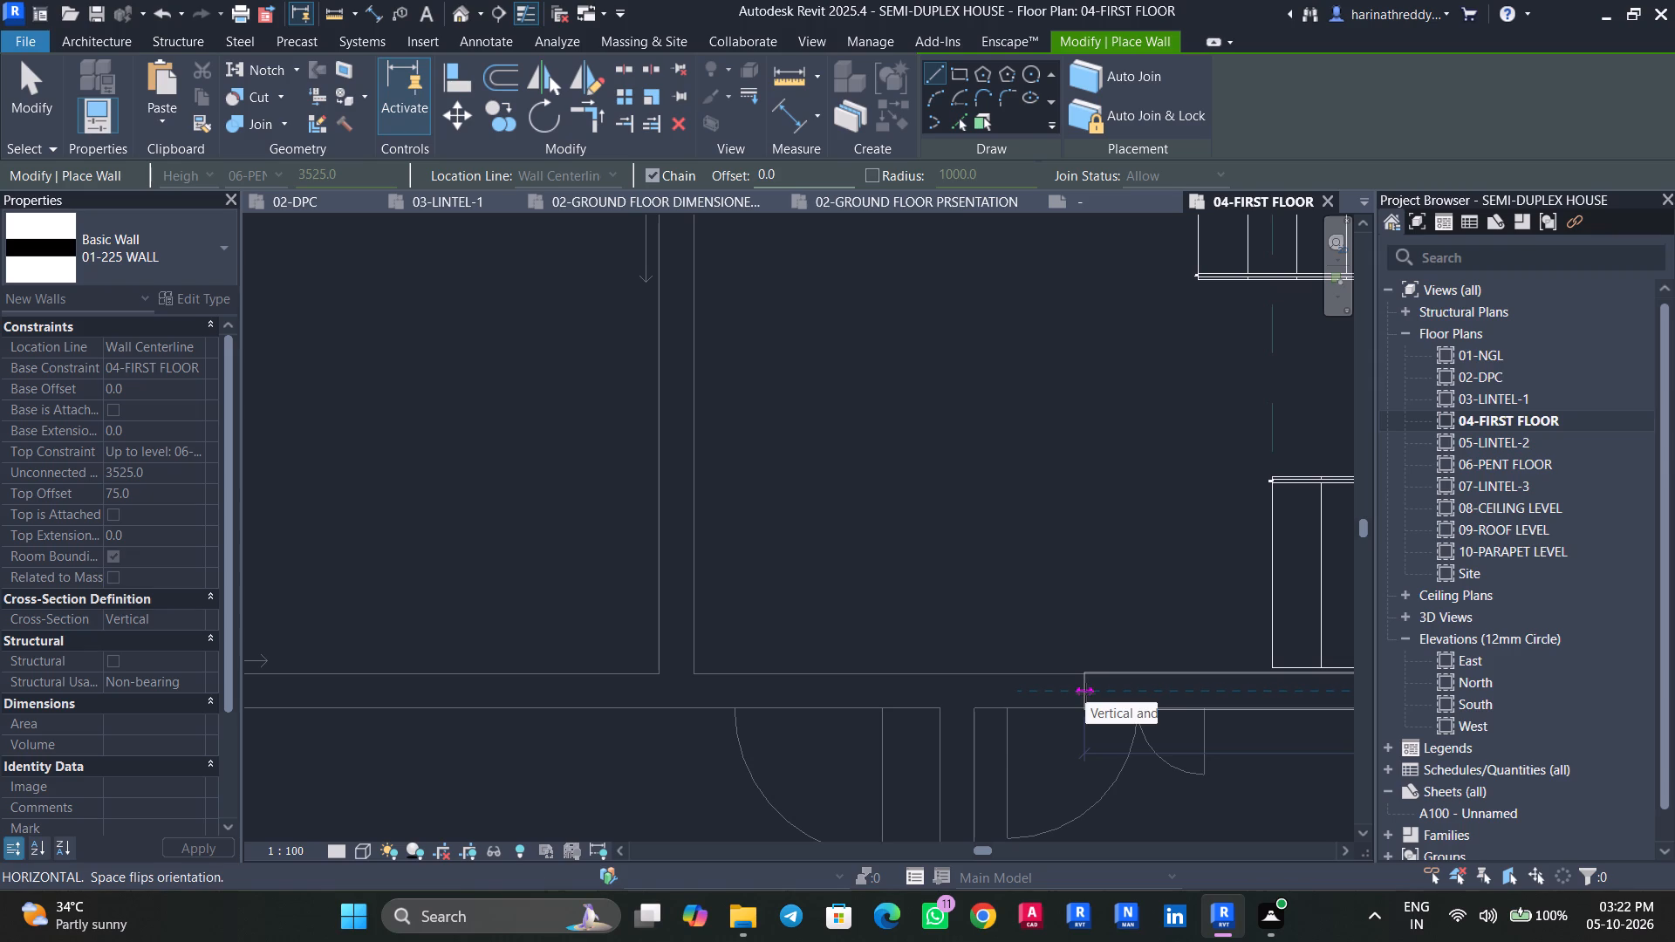
pyautogui.click(674, 693)
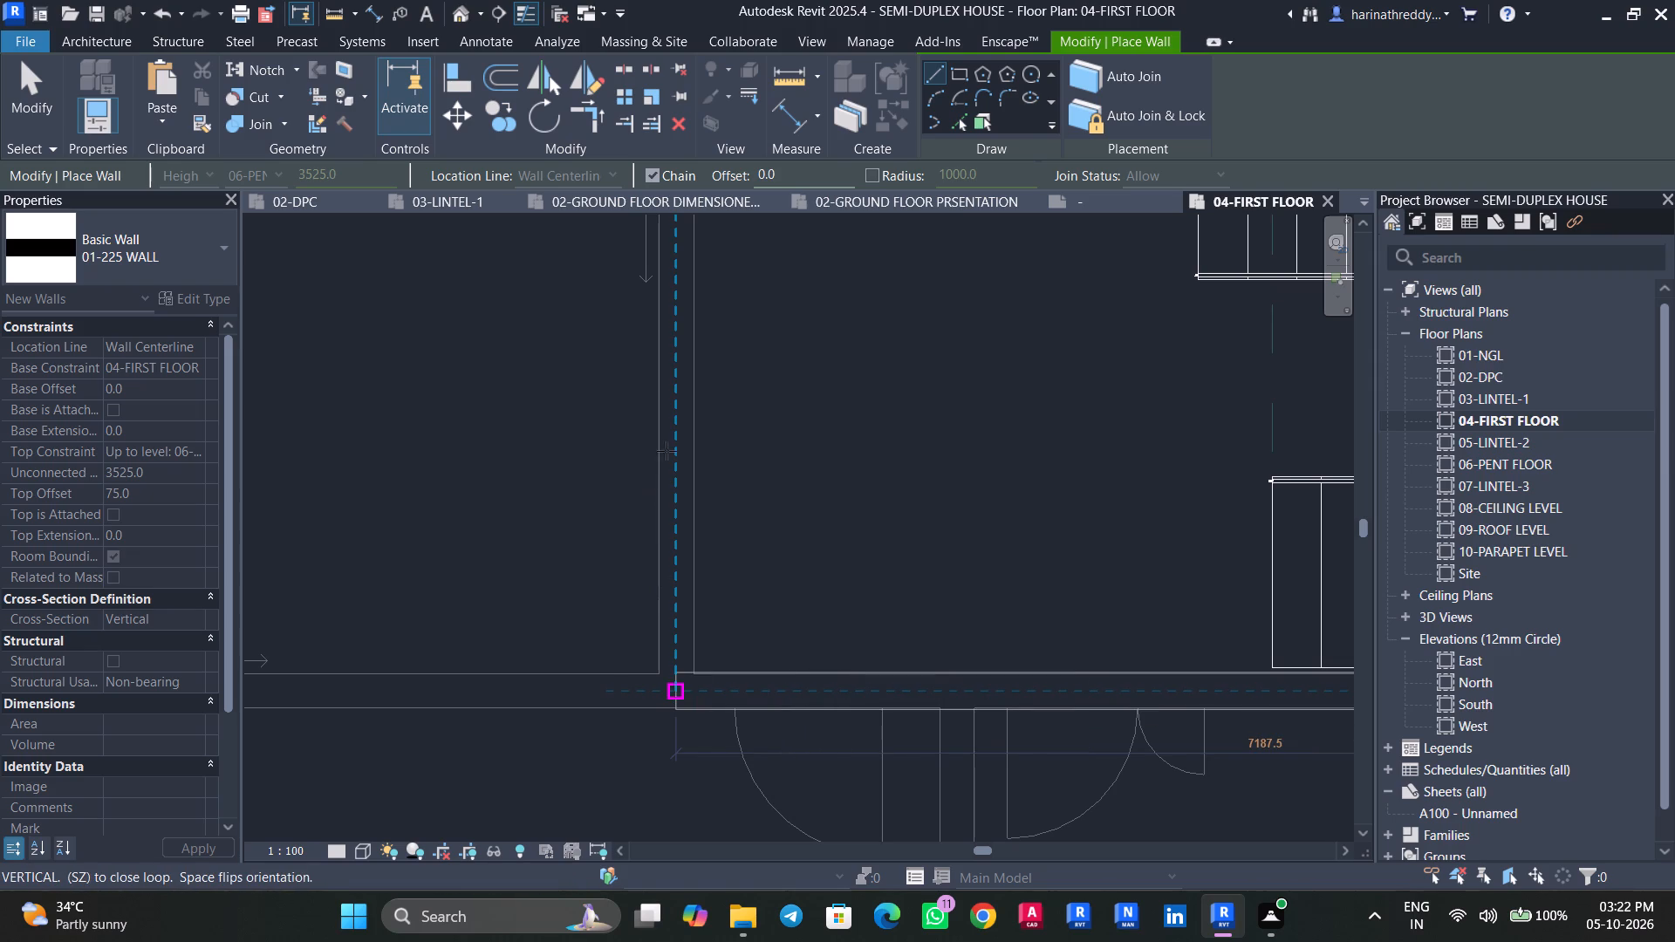
pyautogui.moveTo(668, 347); pyautogui.dragTo(674, 845, button='middle')
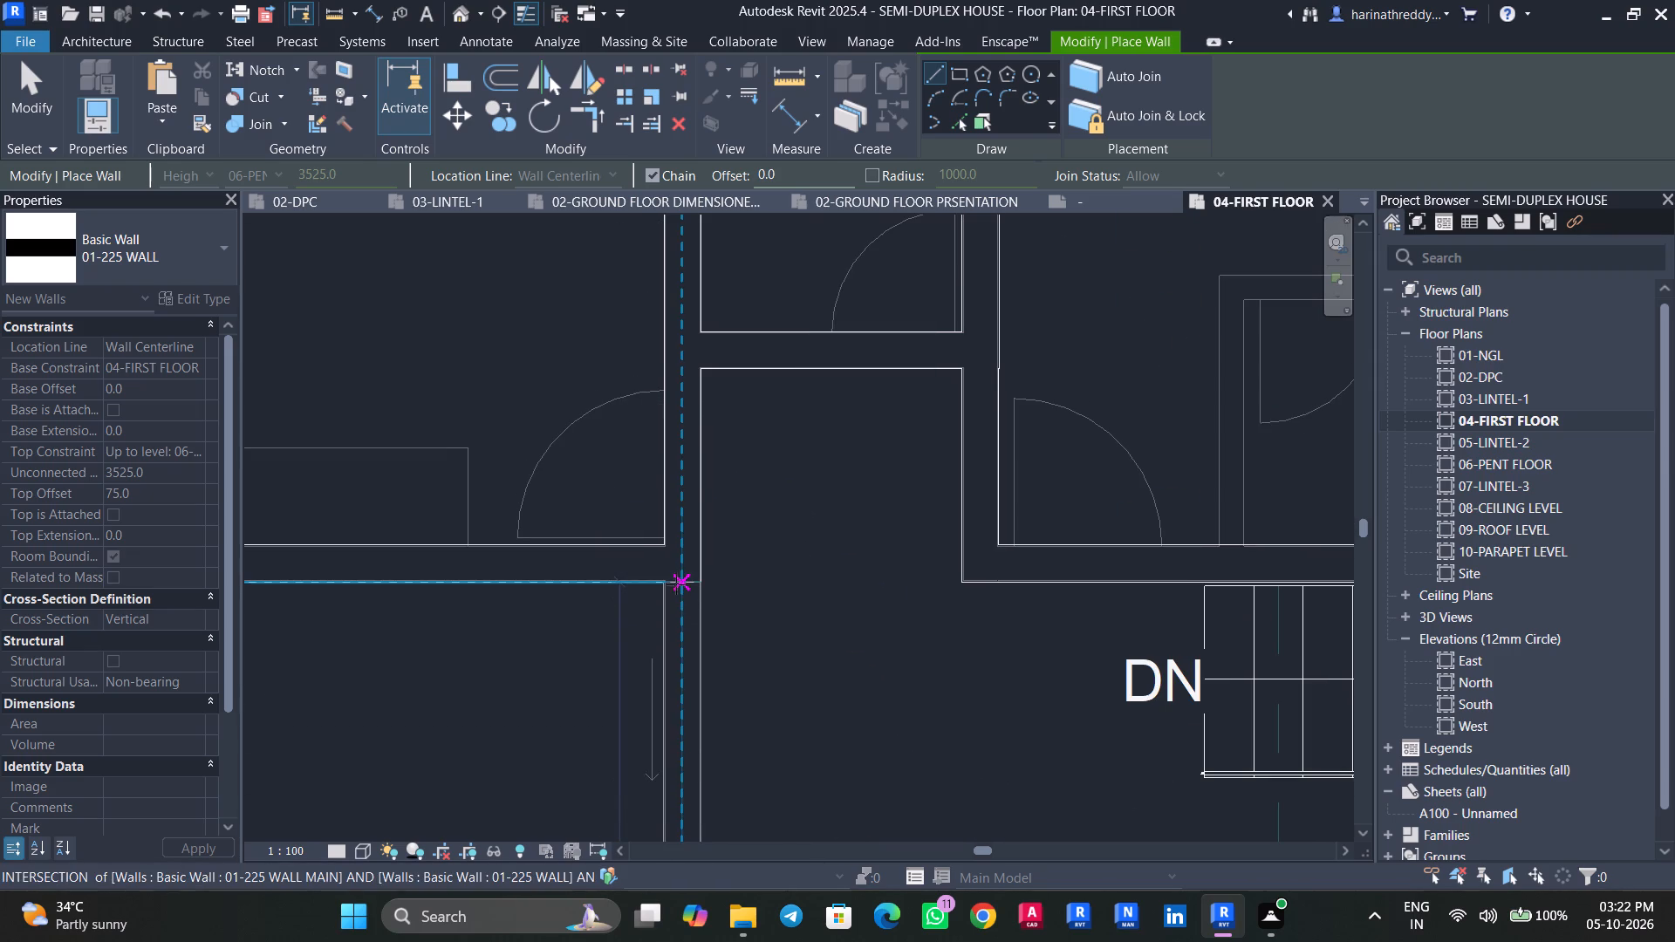
pyautogui.click(677, 578)
pyautogui.scroll(-5, 853, 693)
pyautogui.moveTo(840, 761); pyautogui.dragTo(1054, 418, button='middle')
pyautogui.press('Escape')
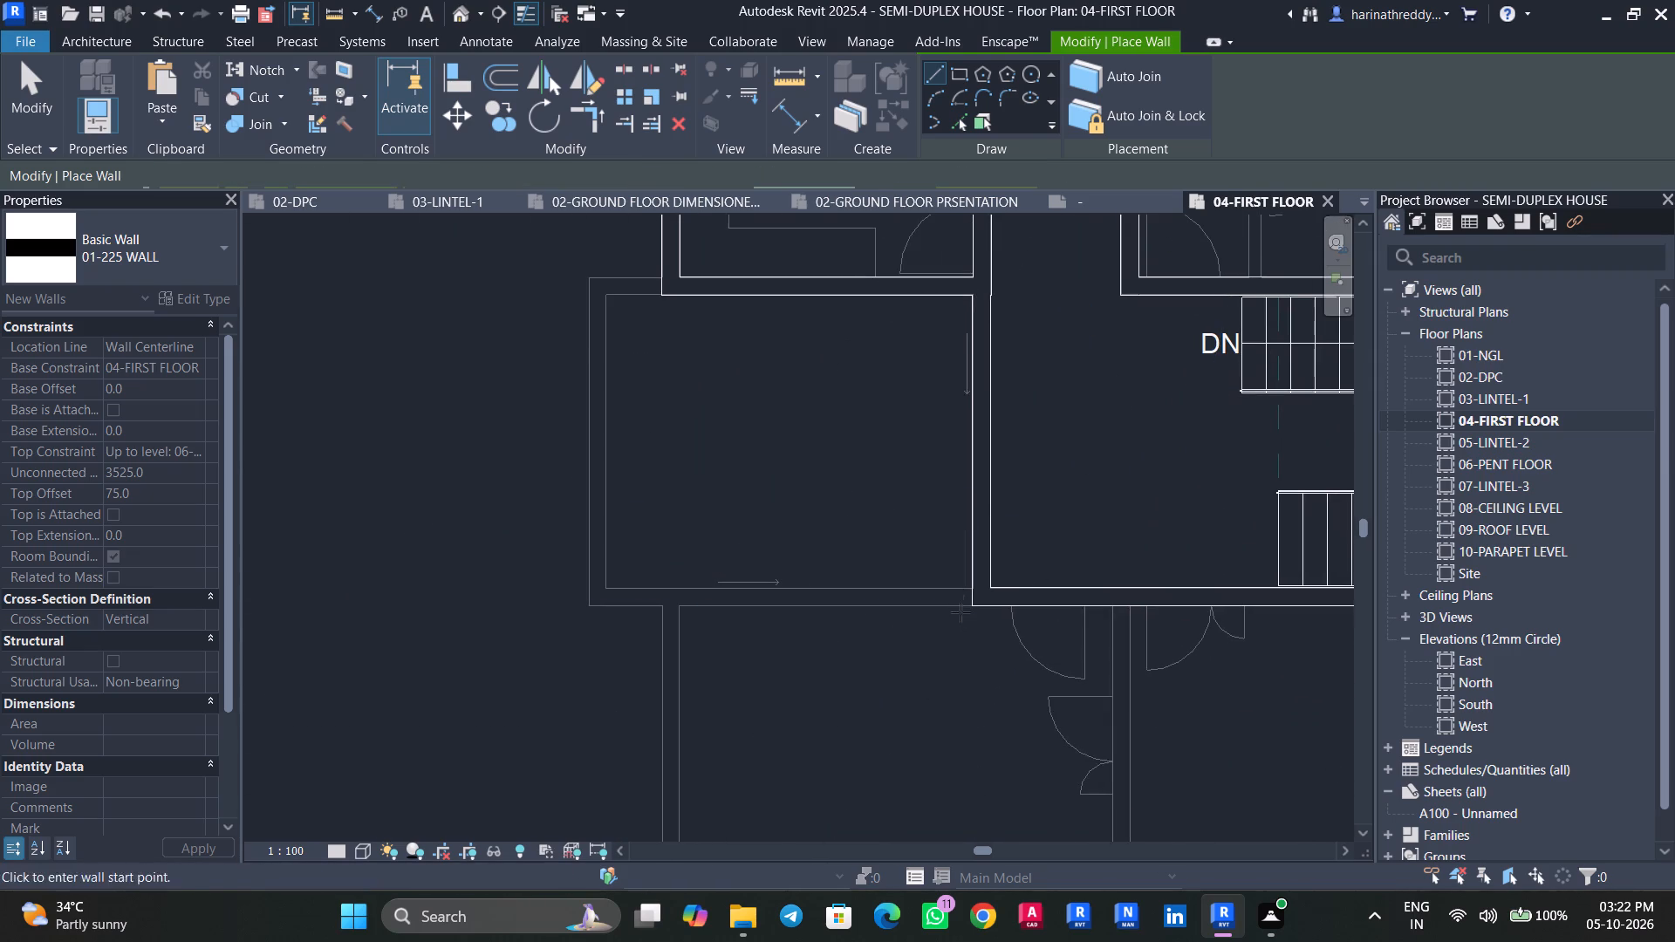
# Trace a wall about 3805 mm long from the stair hall's front junction along the underlay to the front room's outer wall line.
pyautogui.scroll(6, 970, 597)
pyautogui.click(974, 595)
pyautogui.moveTo(714, 596); pyautogui.dragTo(950, 596, button='middle')
pyautogui.moveTo(835, 597); pyautogui.dragTo(1045, 599, button='middle')
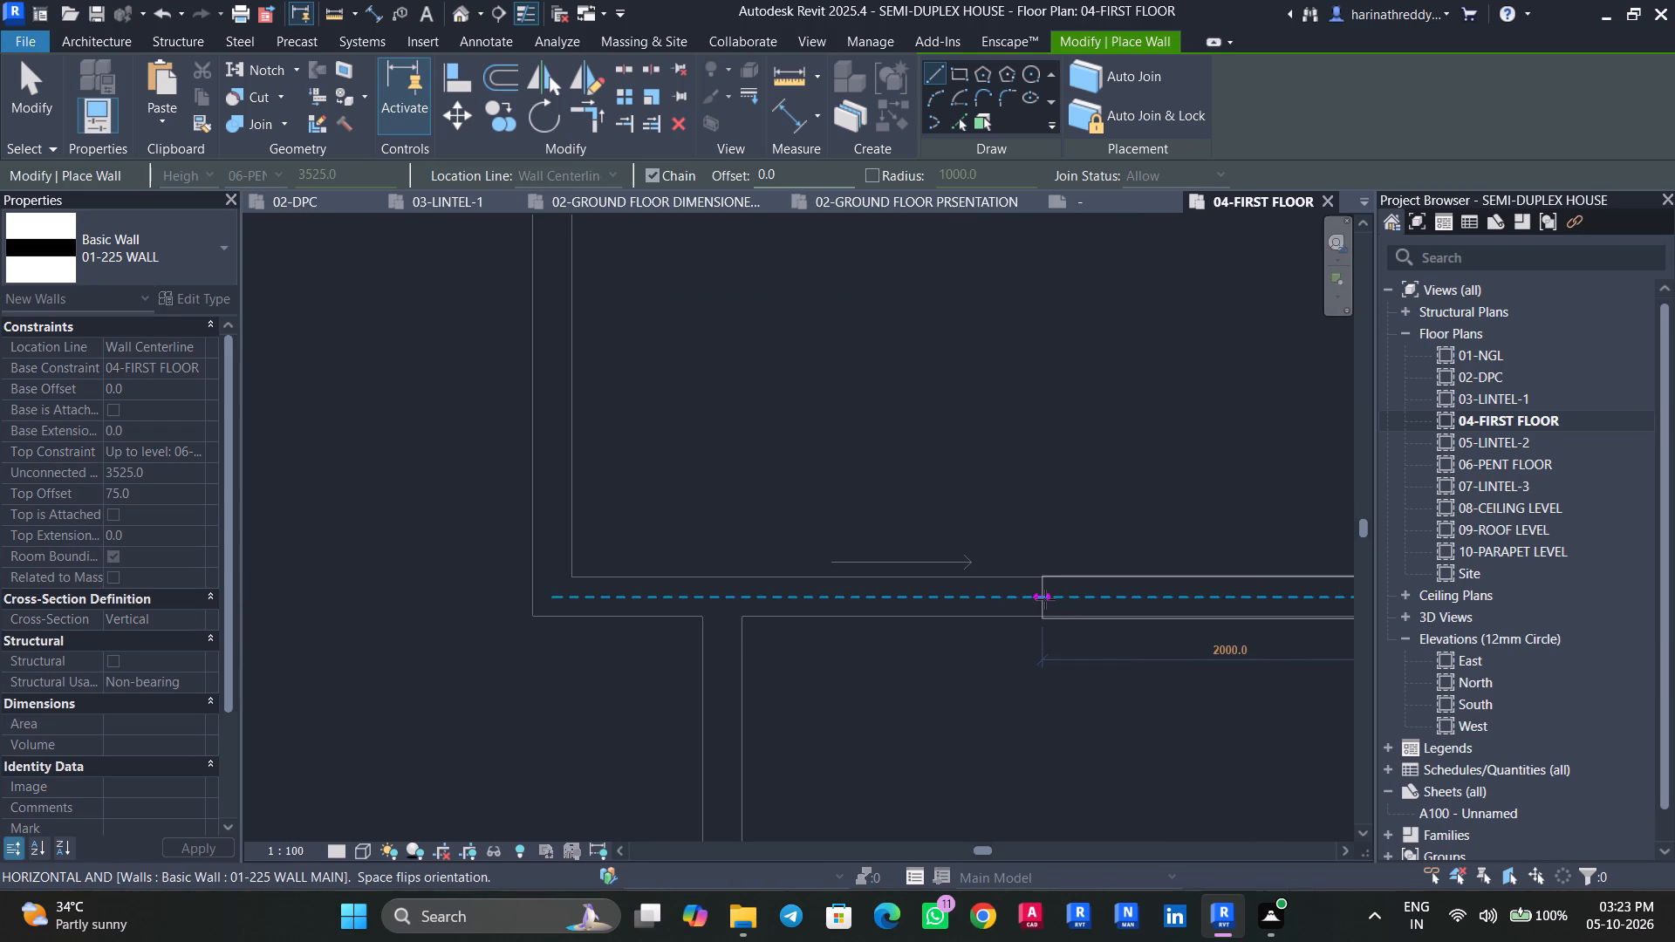
pyautogui.click(725, 601)
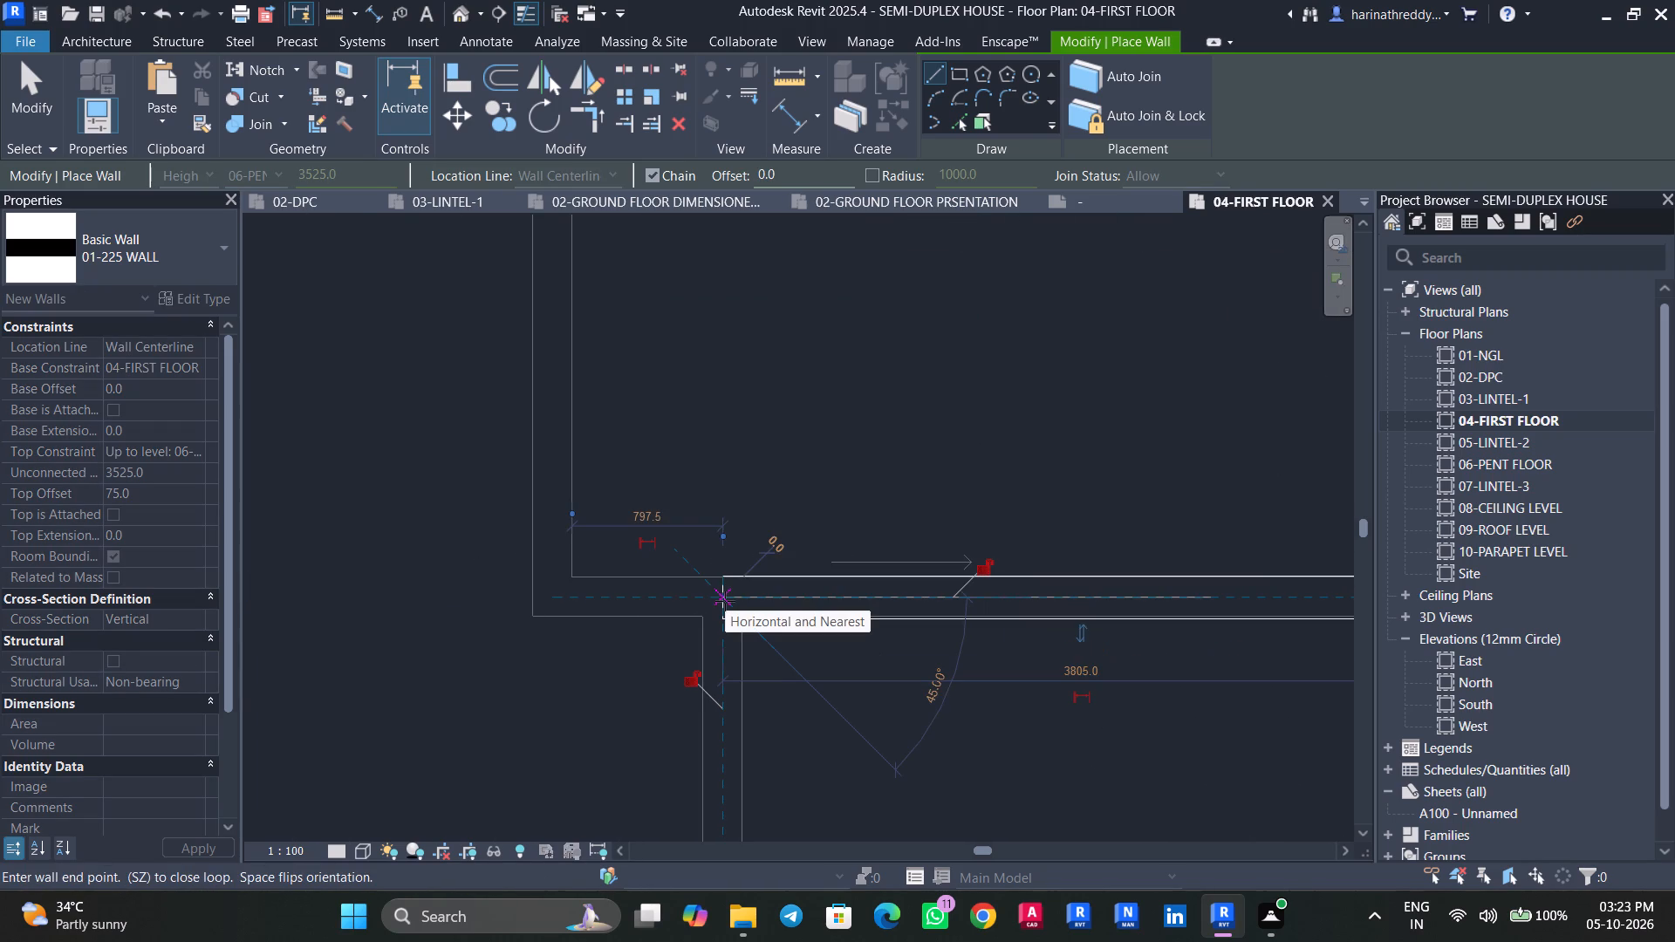
pyautogui.press('Escape')
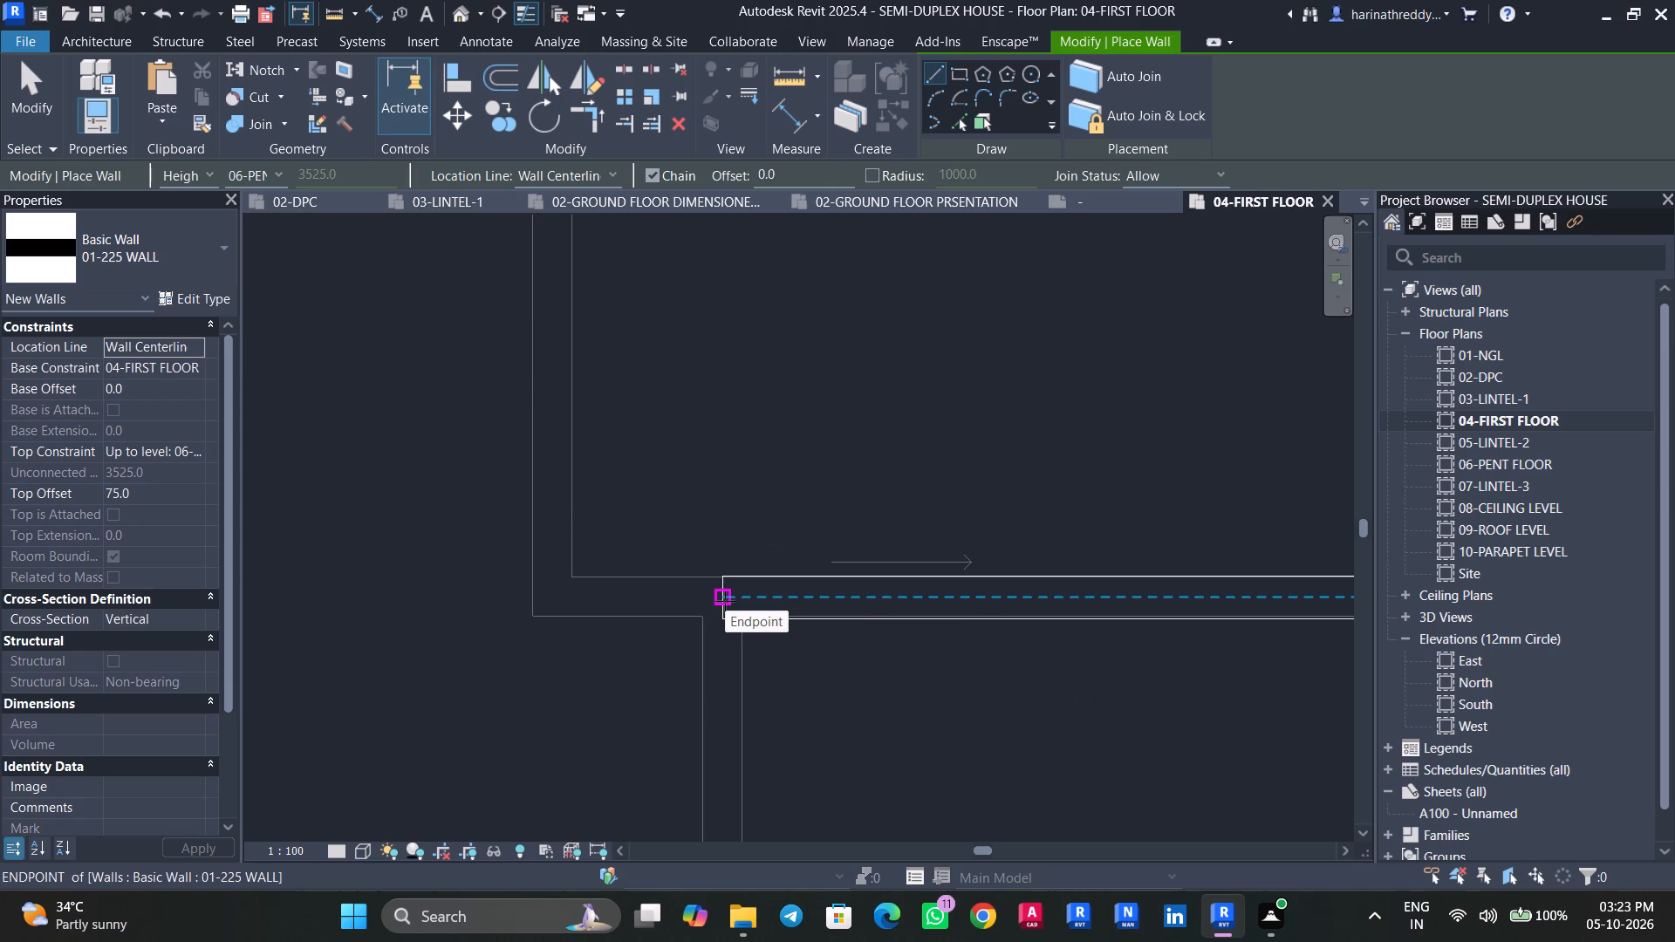
pyautogui.press('Escape')
# Create a similar wall tracing the front room's door-side underlay wall from the stair hall wall to the front corner by the outside steps.
pyautogui.moveTo(1029, 618); pyautogui.dragTo(483, 479, button='middle')
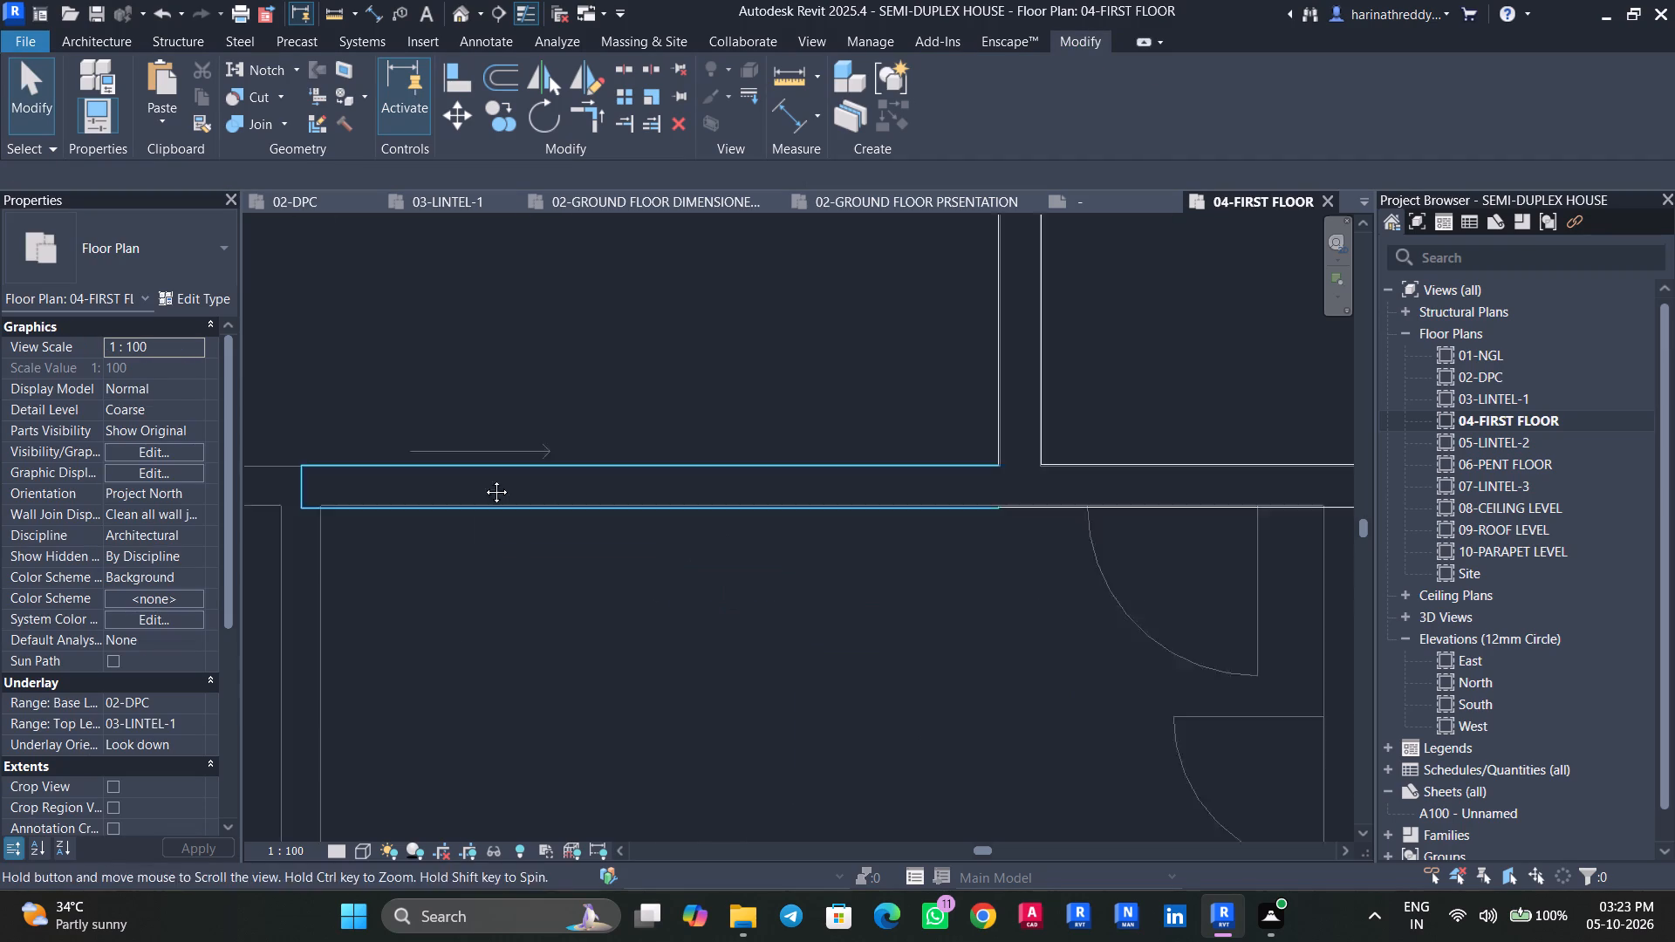
pyautogui.moveTo(483, 479); pyautogui.dragTo(489, 479, button='middle')
pyautogui.scroll(-5, 938, 573)
pyautogui.moveTo(939, 571); pyautogui.dragTo(690, 580, button='middle')
pyautogui.click(885, 512)
pyautogui.write('CS')
pyautogui.scroll(4, 832, 539)
pyautogui.click(834, 529)
pyautogui.moveTo(834, 699); pyautogui.dragTo(838, 423, button='middle')
pyautogui.moveTo(837, 694); pyautogui.dragTo(848, 365, button='middle')
pyautogui.moveTo(844, 693); pyautogui.dragTo(858, 339, button='middle')
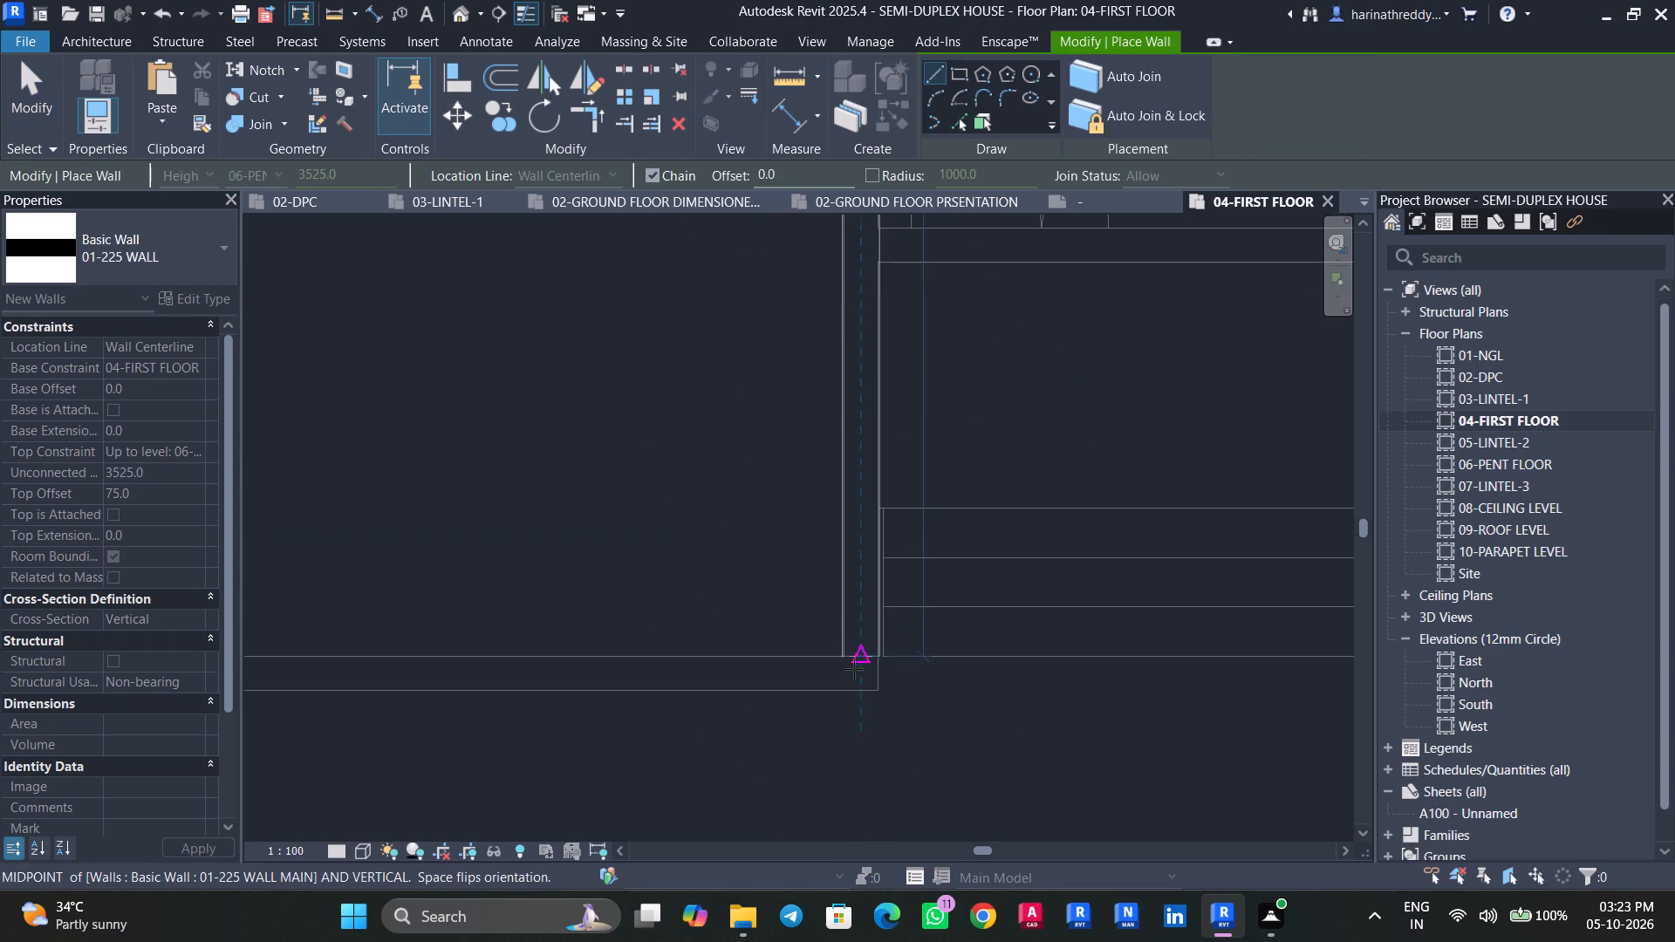
pyautogui.scroll(3, 854, 671)
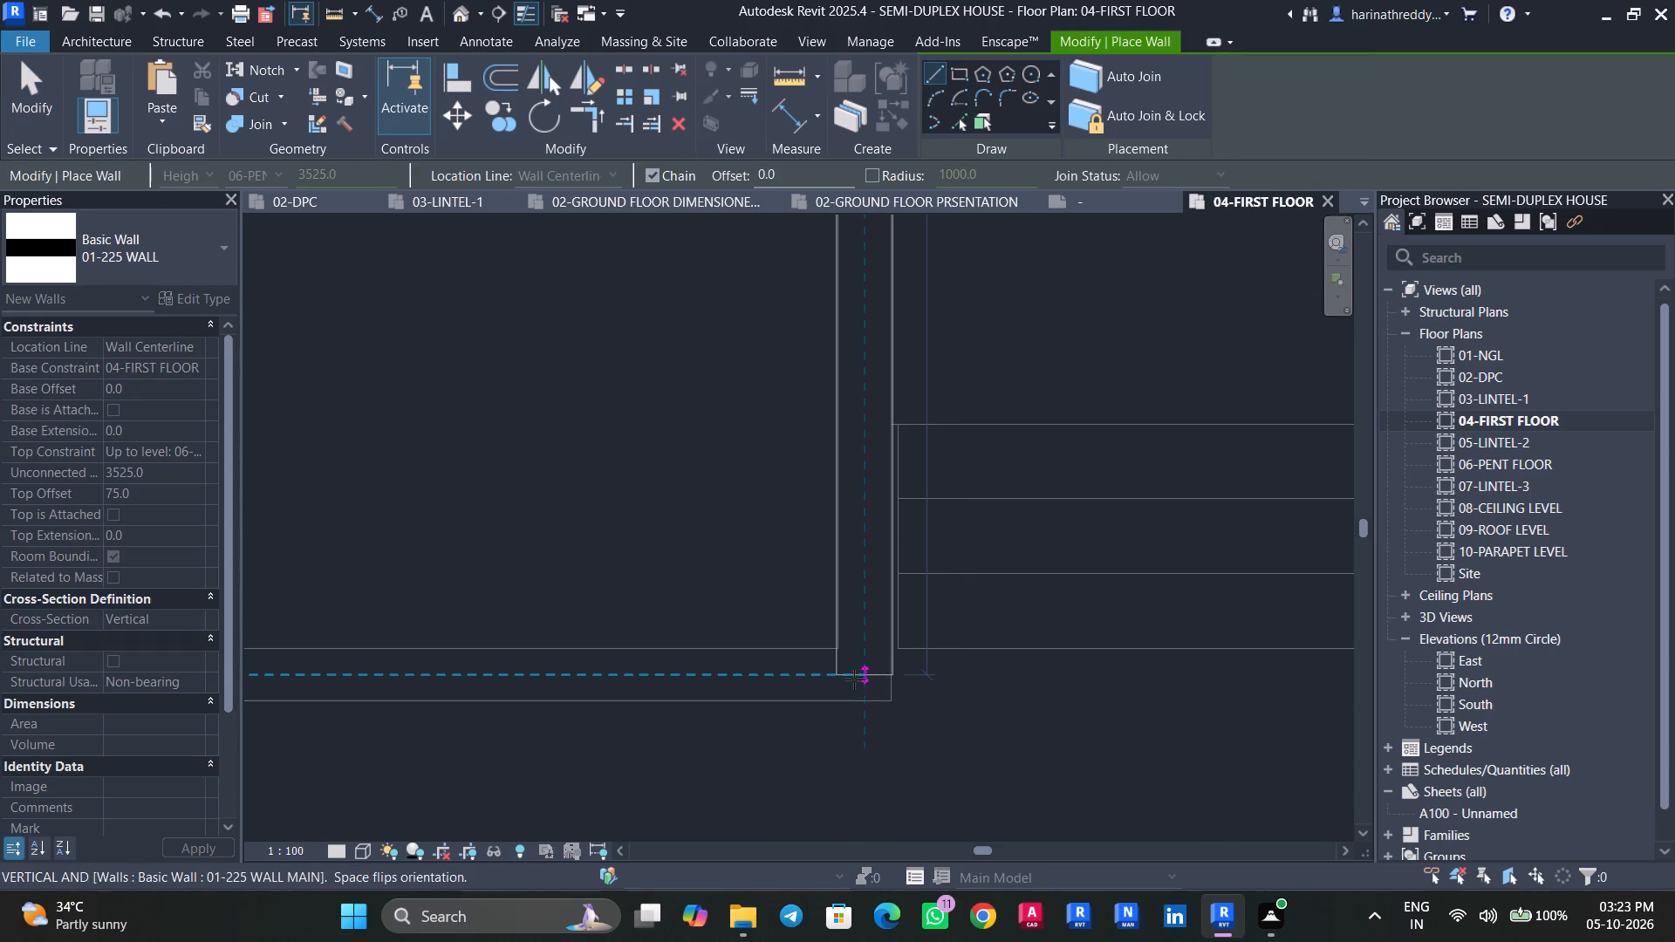
pyautogui.click(854, 679)
# Continue the wall along the front room's front side and back up its outer side to the free end of the rear wall.
pyautogui.moveTo(642, 686); pyautogui.dragTo(1076, 681, button='middle')
pyautogui.moveTo(670, 688); pyautogui.dragTo(1050, 693, button='middle')
pyautogui.moveTo(694, 700); pyautogui.dragTo(1017, 710, button='middle')
pyautogui.scroll(1, 1014, 710)
pyautogui.click(562, 669)
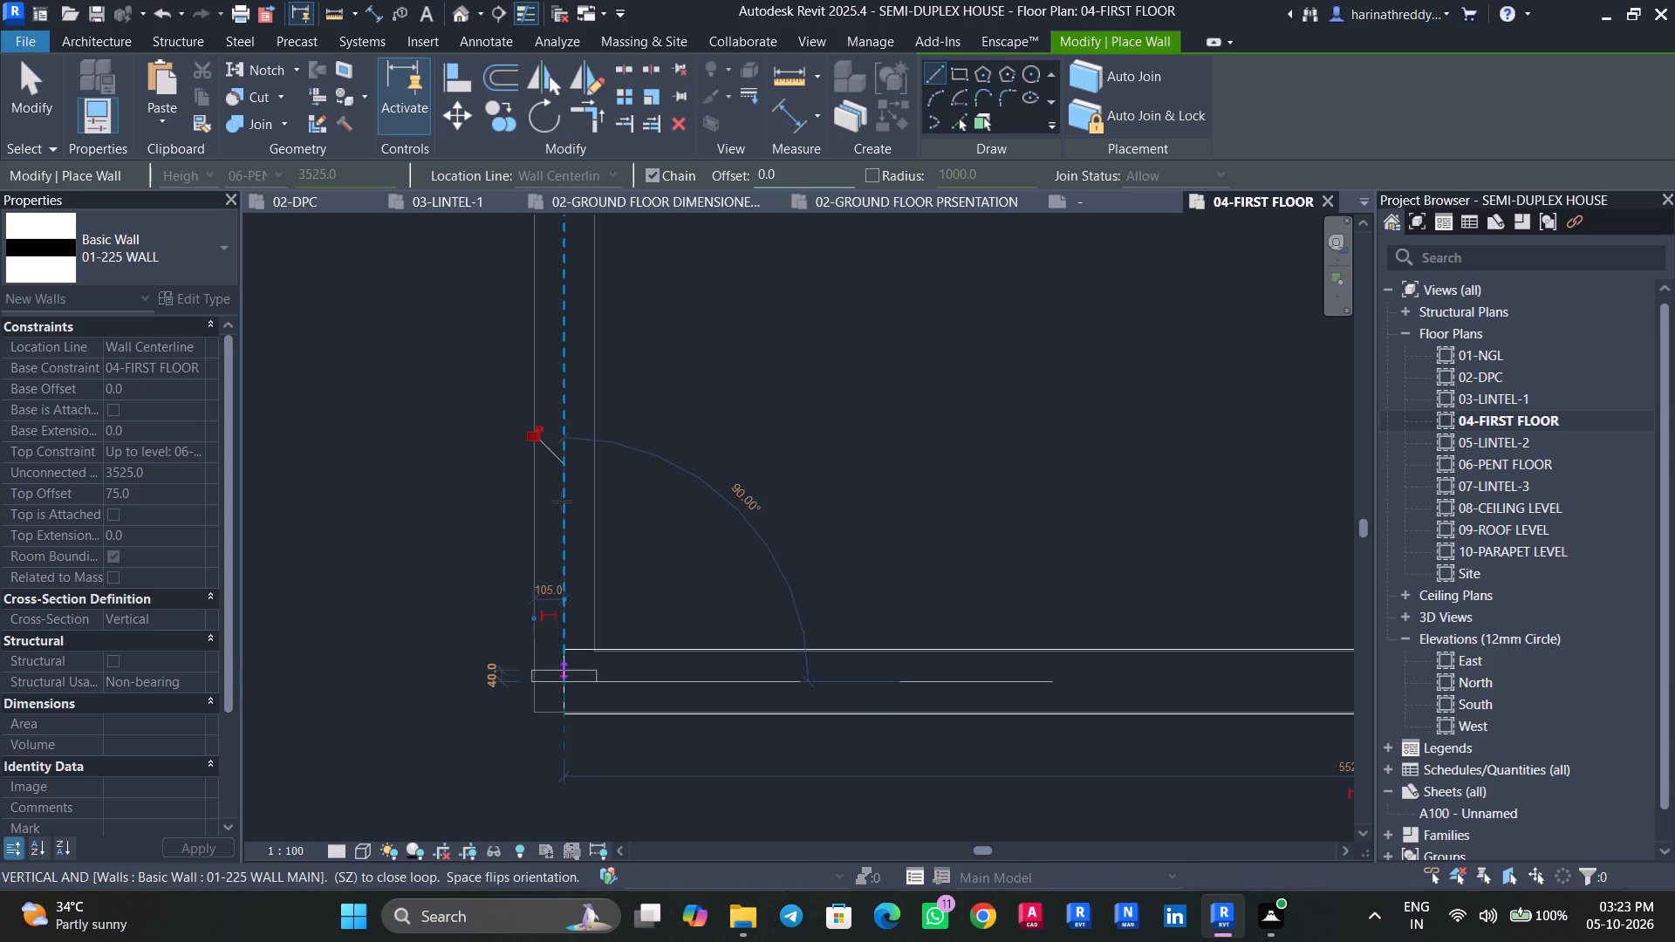
pyautogui.scroll(-5, 562, 413)
pyautogui.moveTo(559, 374); pyautogui.dragTo(543, 791, button='middle')
pyautogui.moveTo(525, 339); pyautogui.dragTo(529, 767, button='middle')
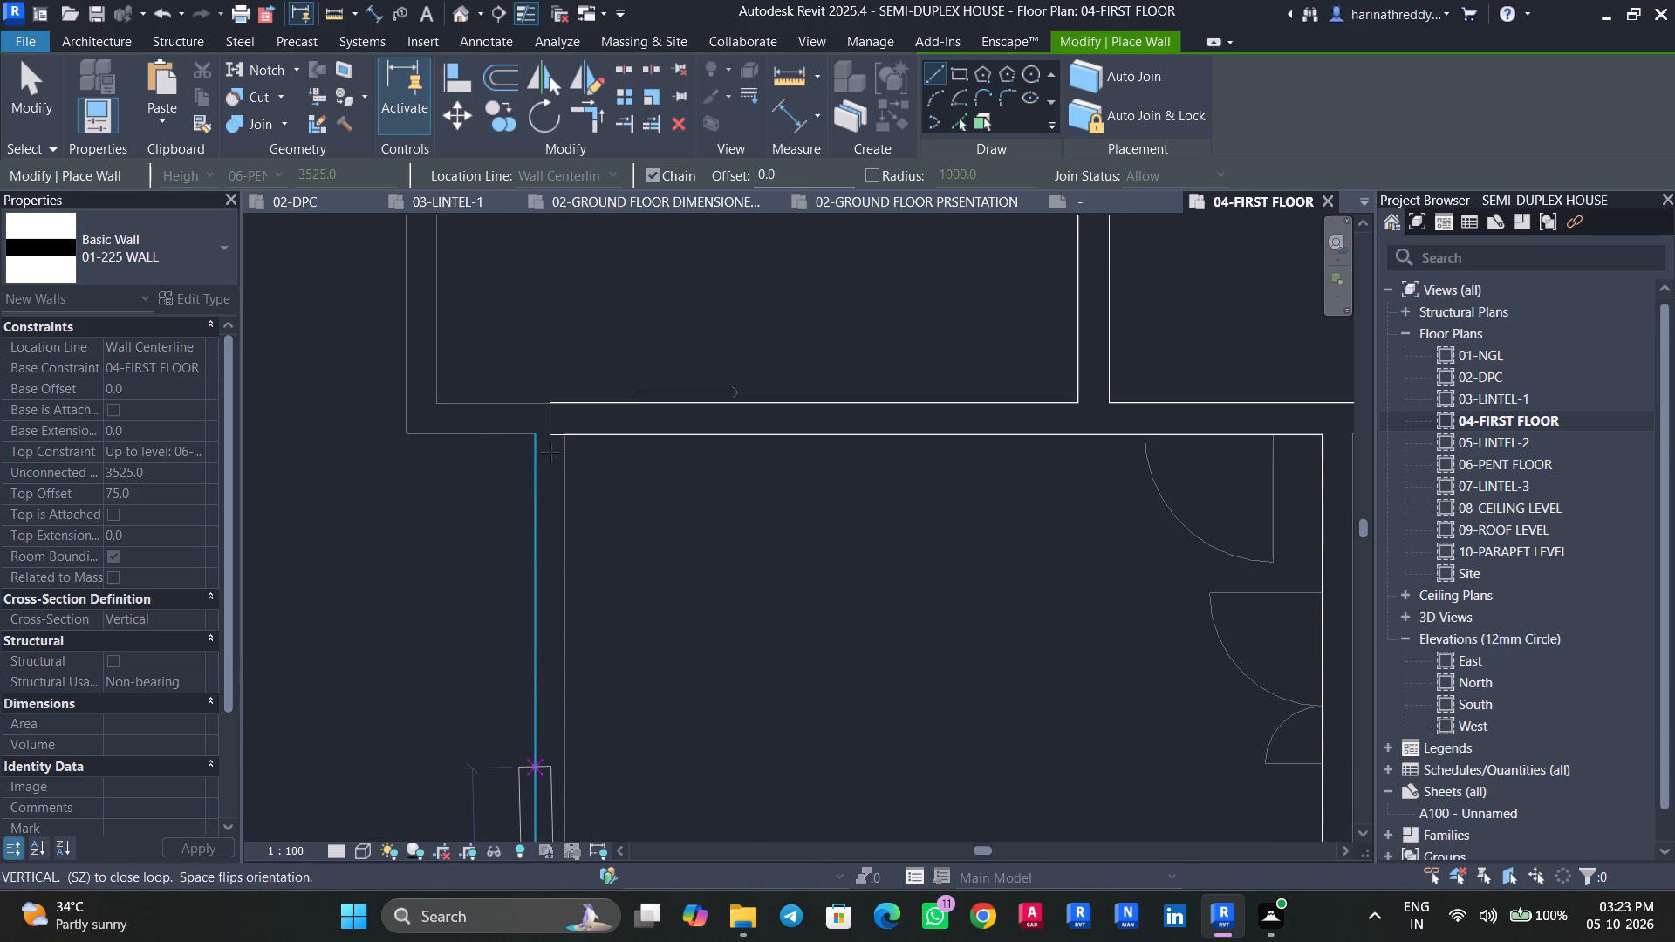
pyautogui.click(550, 422)
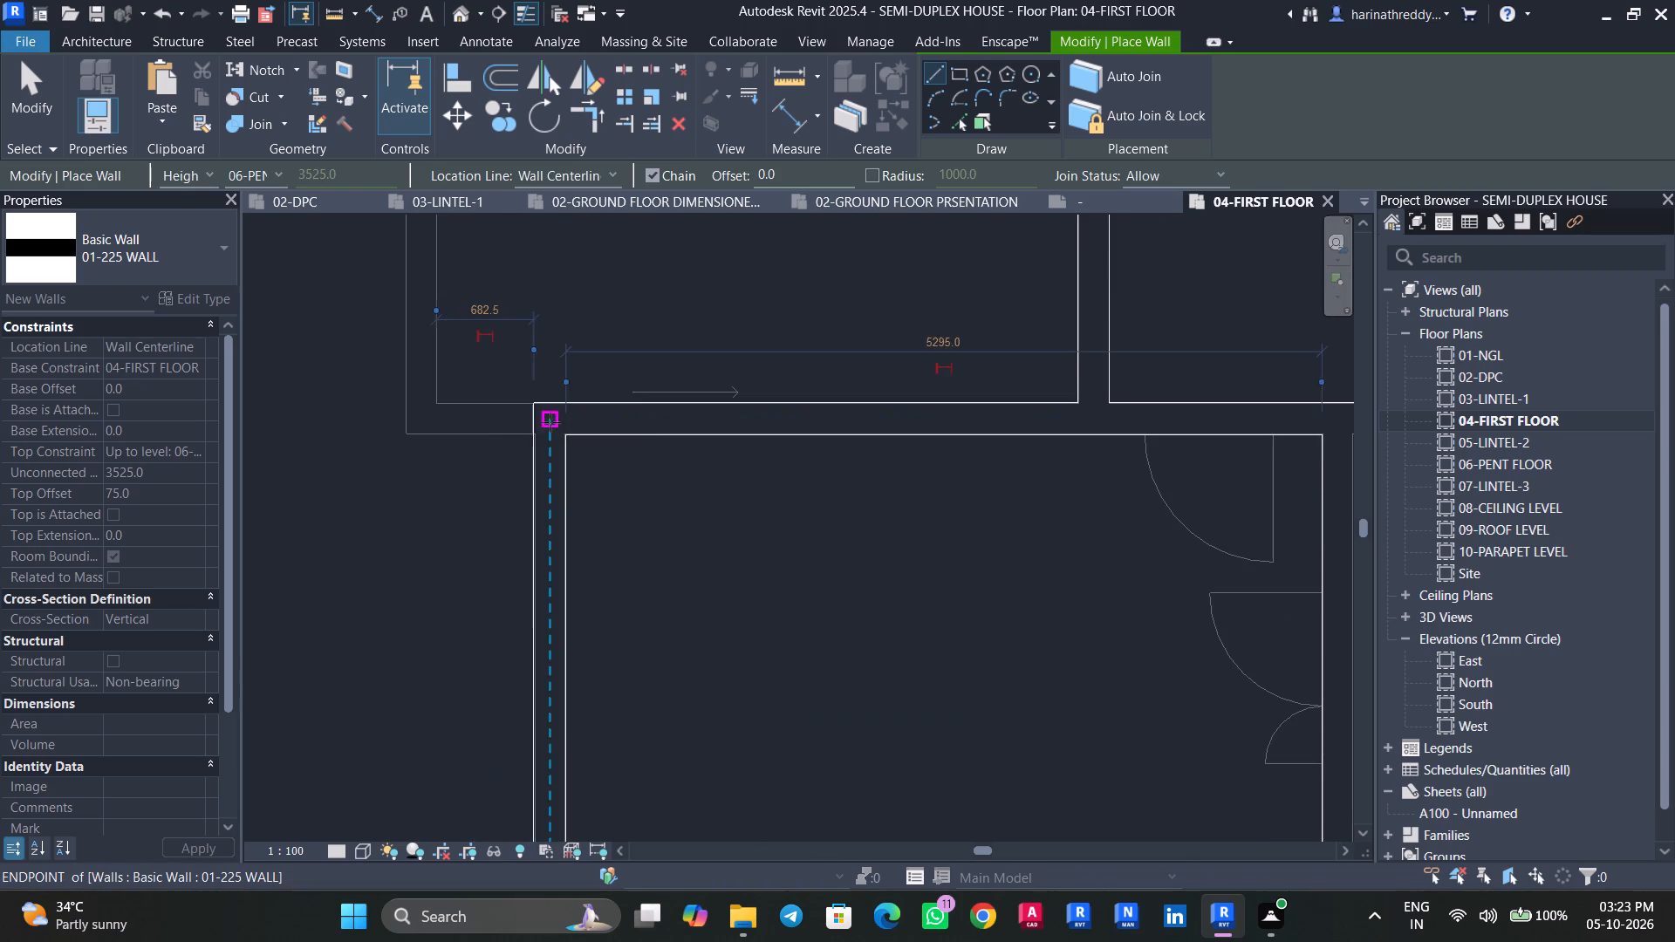
# Extend the stair hall's outer side wall forward along the underlay to the outer front corner beside the entrance steps.
pyautogui.press('Escape')
pyautogui.moveTo(949, 619); pyautogui.dragTo(635, 562, button='middle')
pyautogui.scroll(-6, 715, 636)
pyautogui.press('Escape')
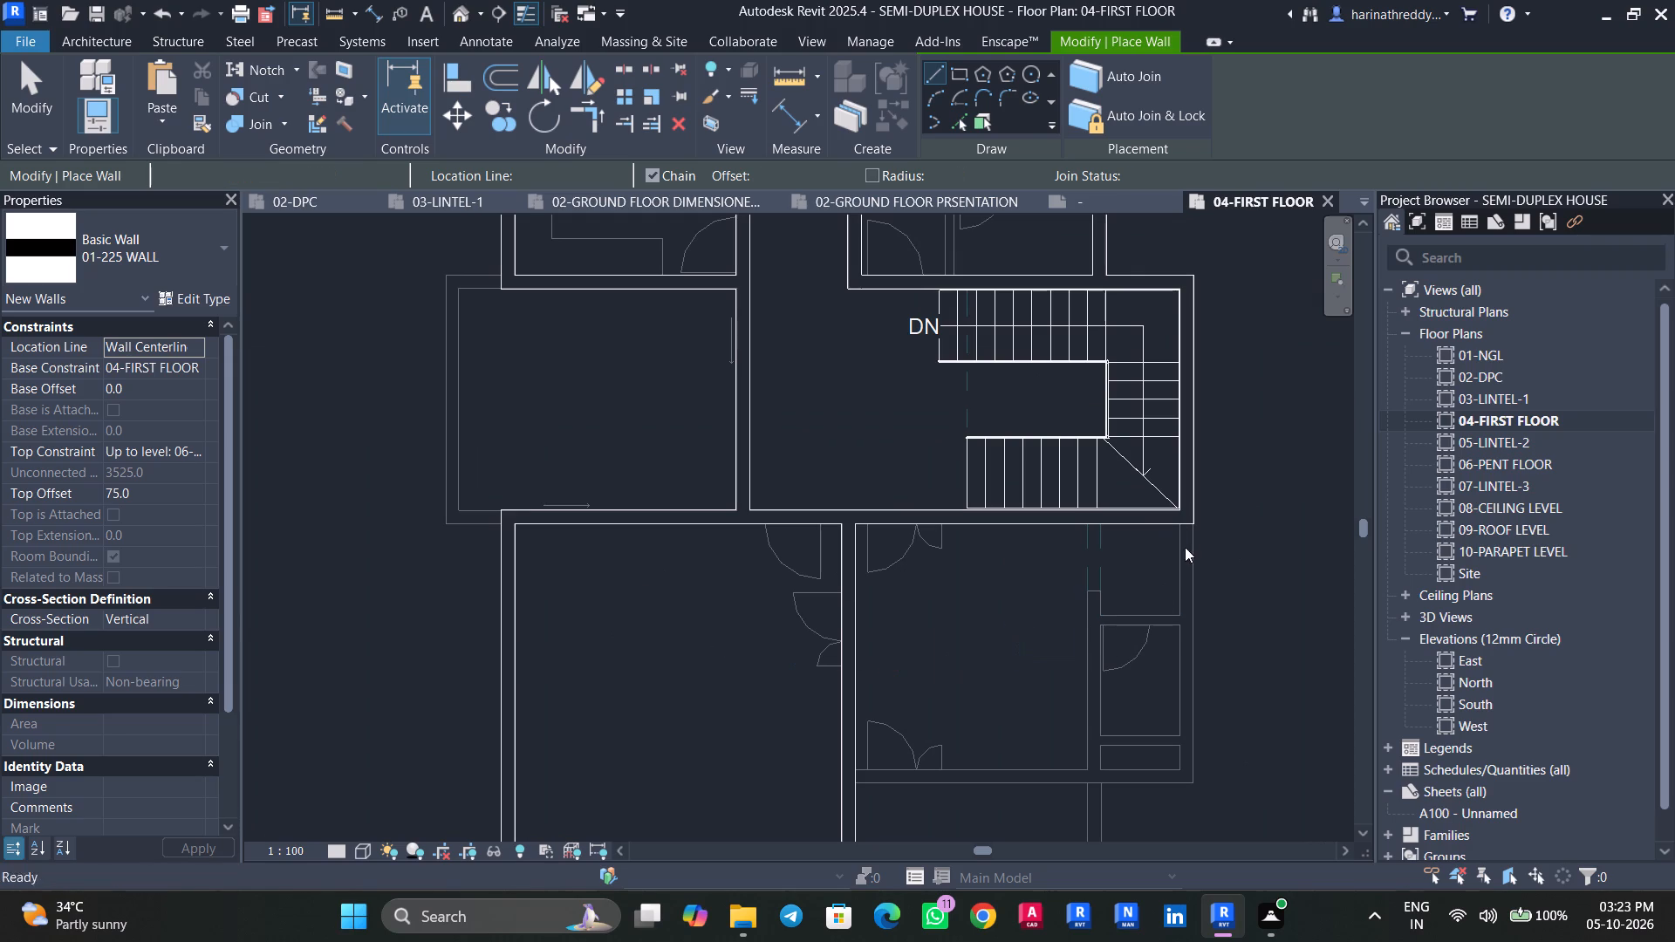
pyautogui.click(1186, 510)
pyautogui.press('Escape')
pyautogui.click(1190, 493)
pyautogui.moveTo(1183, 518); pyautogui.dragTo(1184, 735)
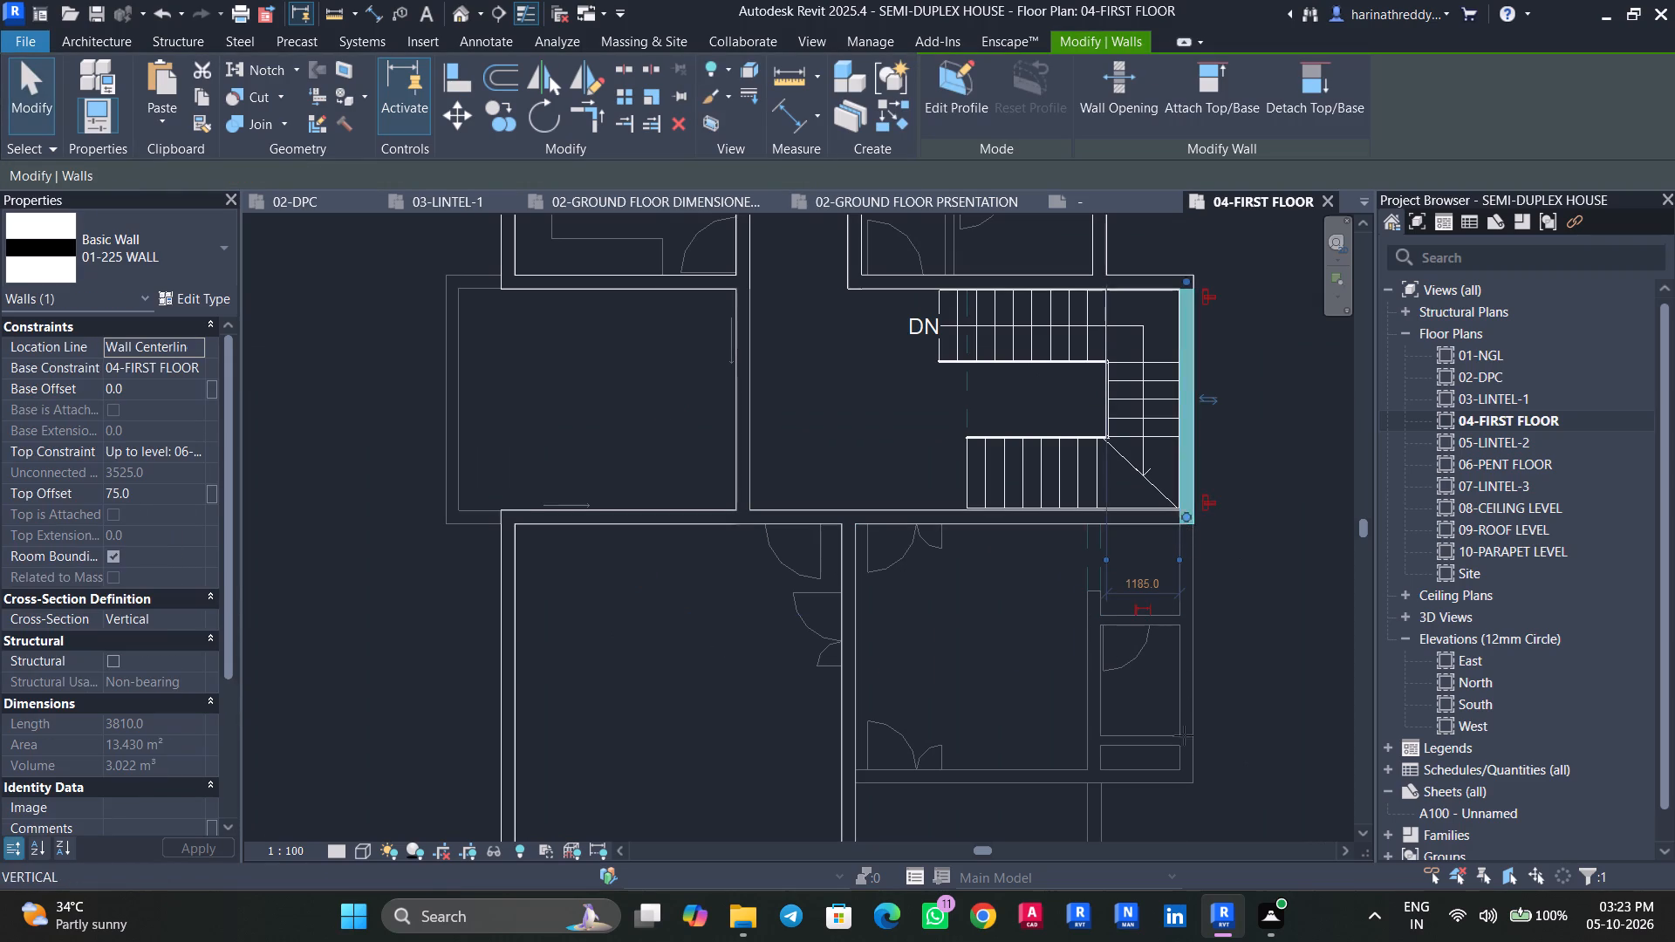
pyautogui.moveTo(1184, 735); pyautogui.dragTo(1186, 775)
pyautogui.press('Escape')
# Draw a 01-225 WALL along the underlay from the extended side wall's end across the foyer's front to the front room's wall.
pyautogui.scroll(3, 1060, 795)
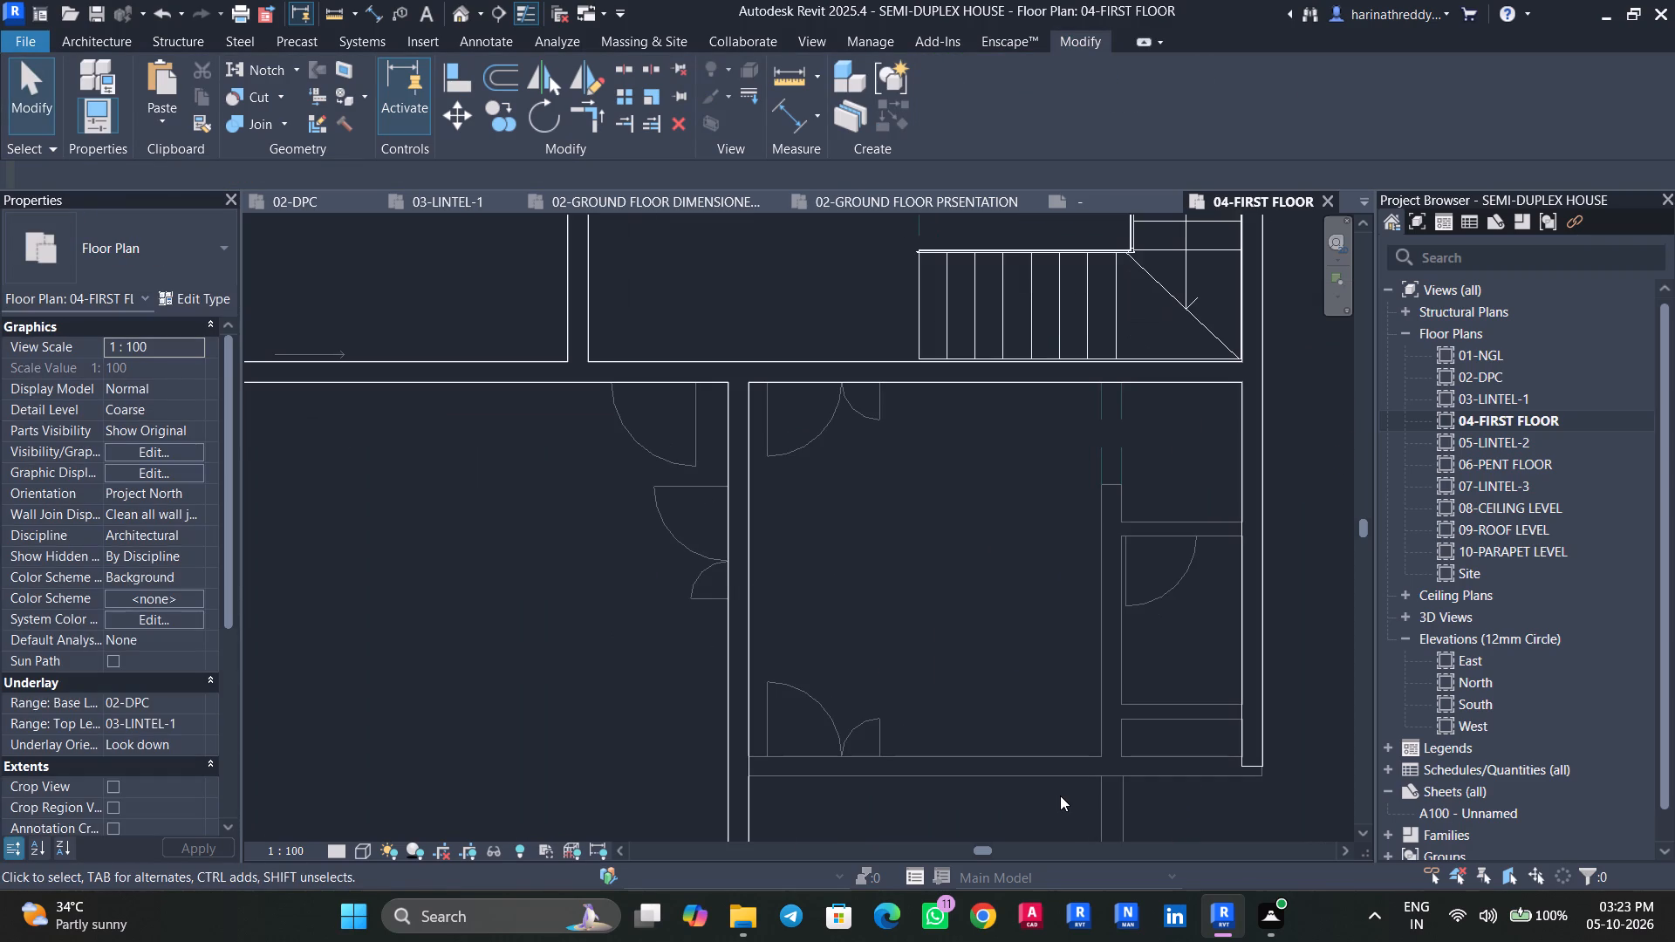
pyautogui.press('w')
pyautogui.press('a')
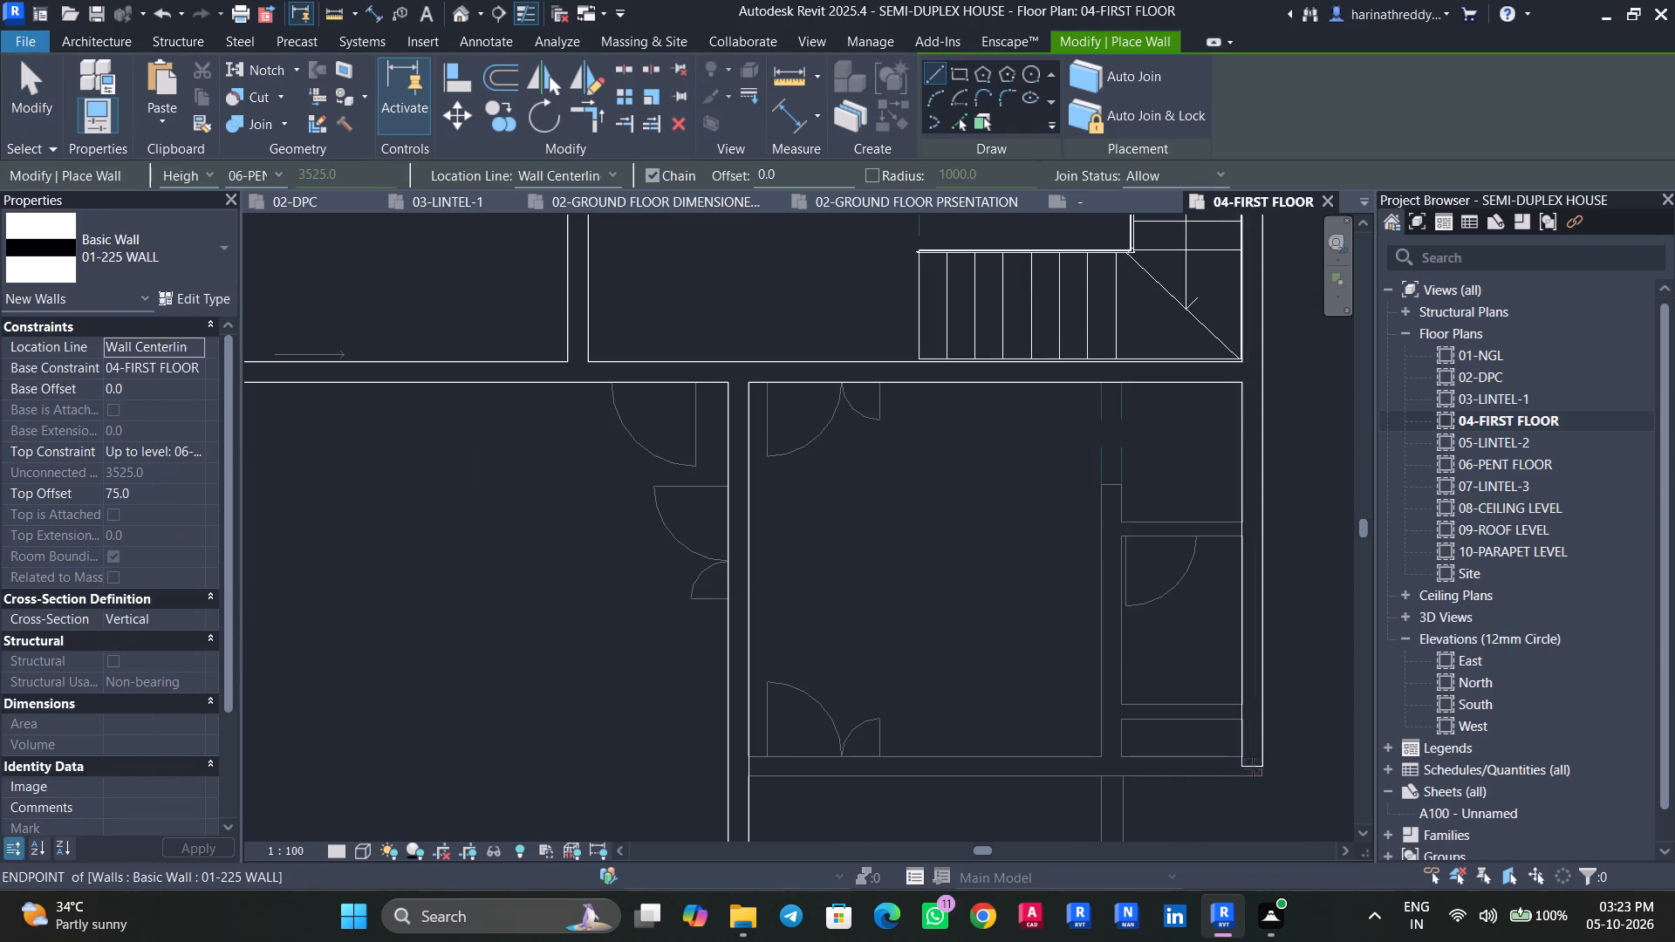
pyautogui.click(1253, 768)
pyautogui.click(739, 772)
pyautogui.press('Escape')
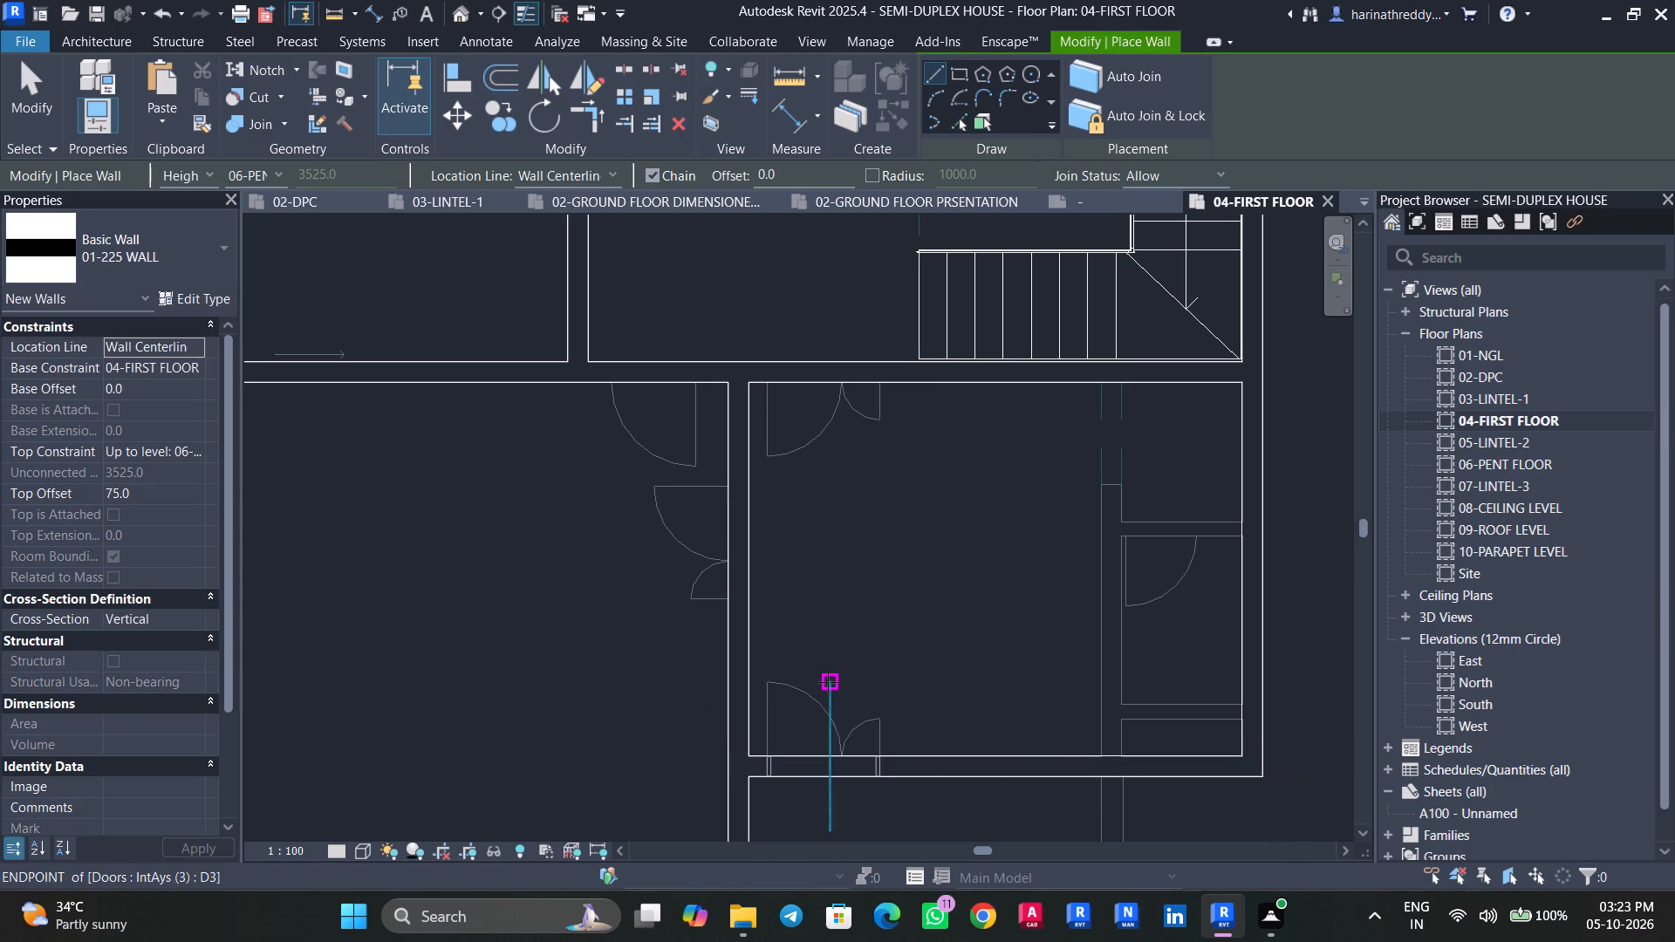
# Draw a 500 mm long 01-225 WALL stub from the foyer's front wall back along the underlay at the small duct.
pyautogui.click(1120, 766)
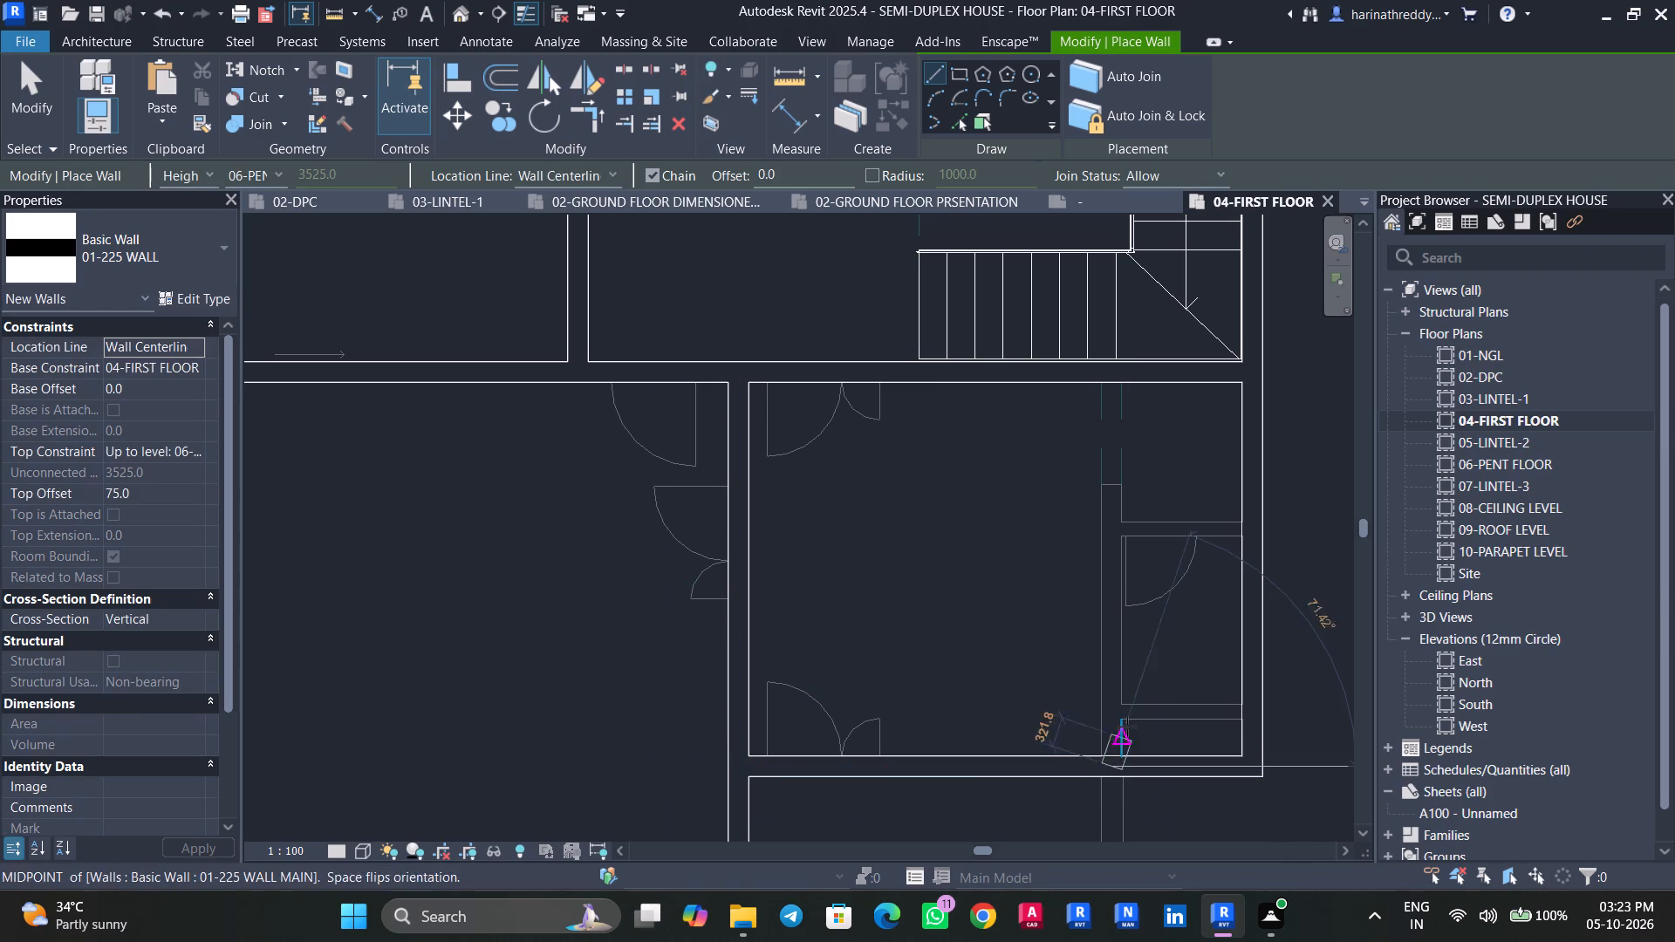
pyautogui.scroll(5, 1118, 721)
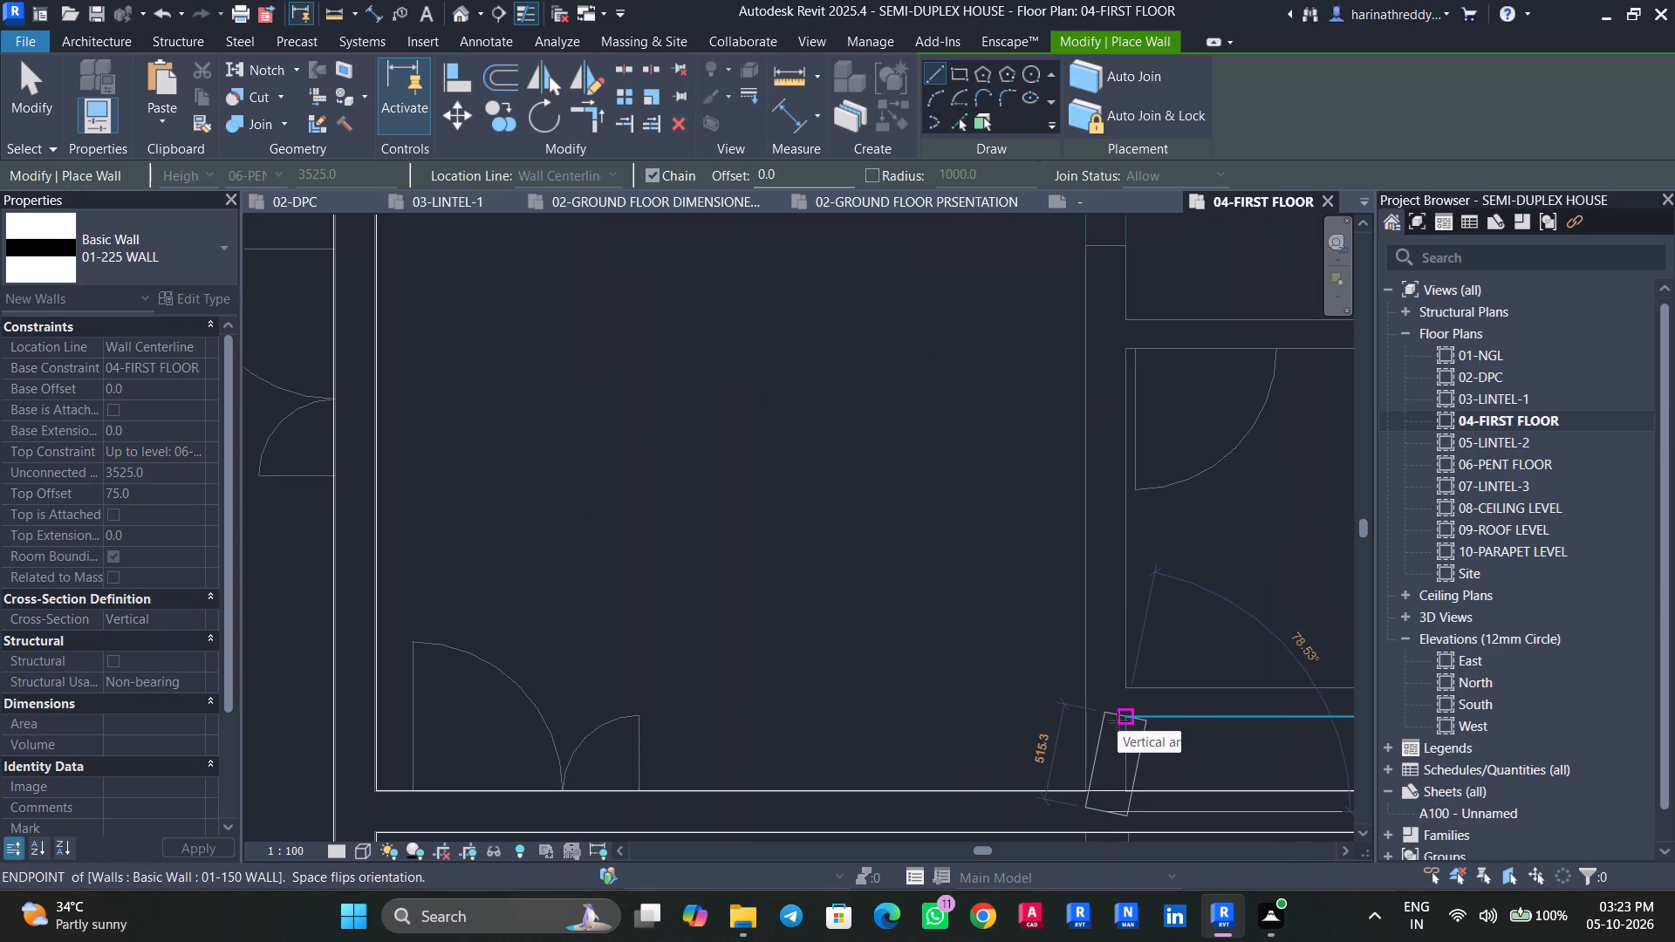
pyautogui.scroll(5, 1115, 721)
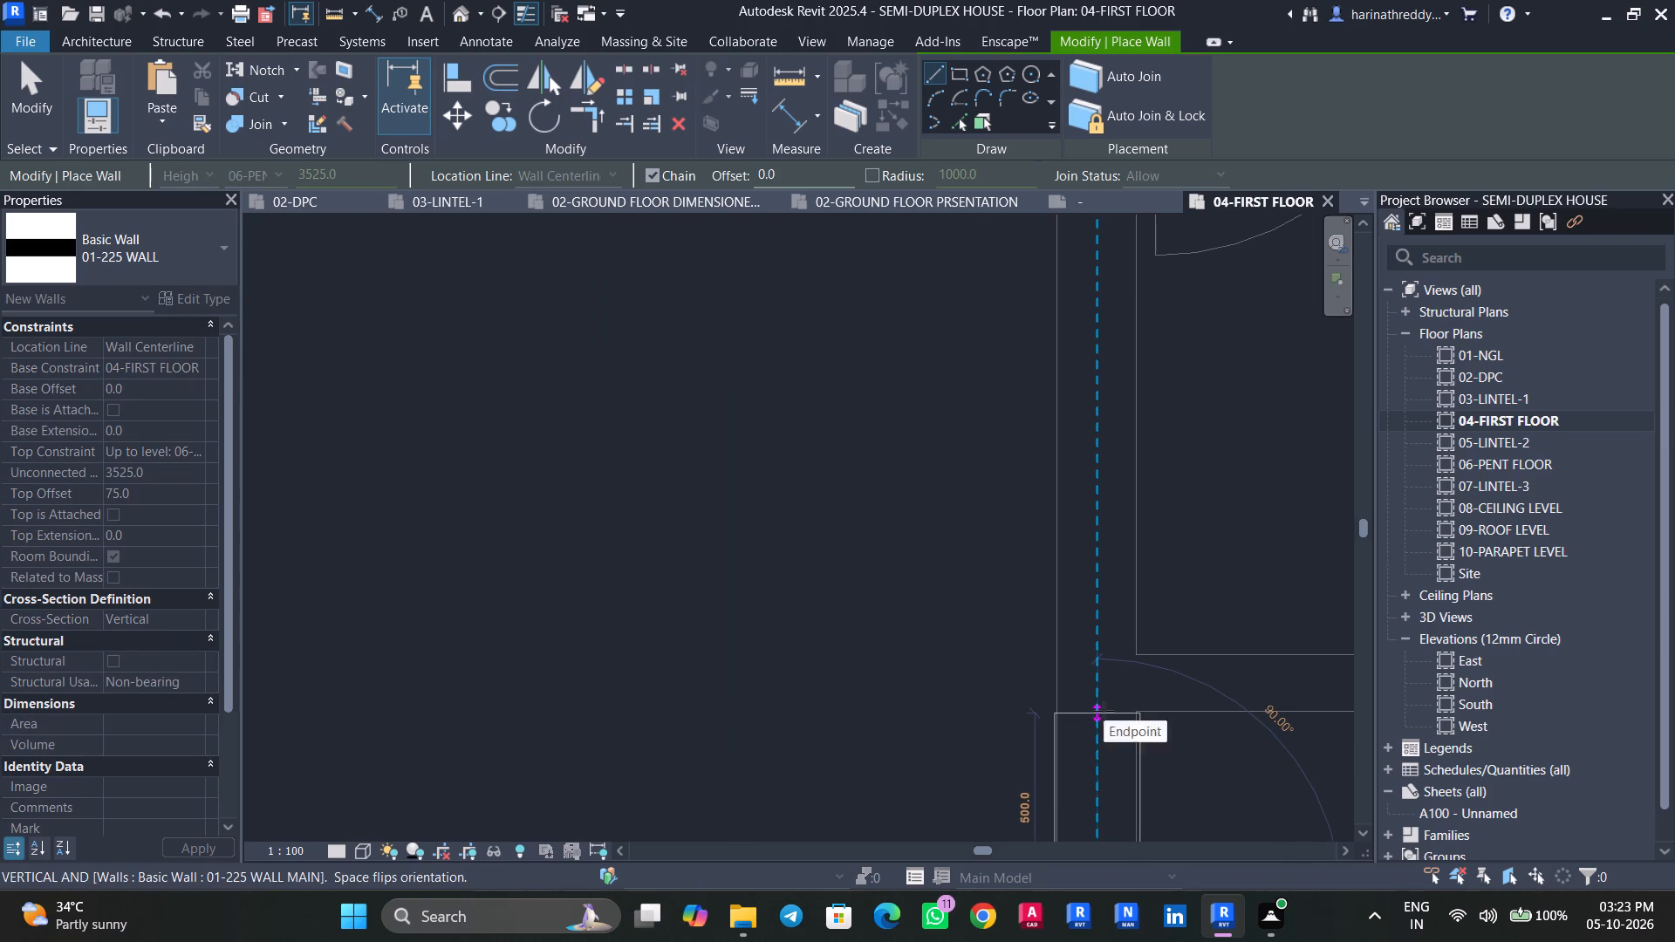
pyautogui.click(1104, 711)
pyautogui.press('Escape')
# Draw a 01-150 WALL about 1395 mm long from the outer side wall's inner face to the line of the stub wall.
pyautogui.click(187, 263)
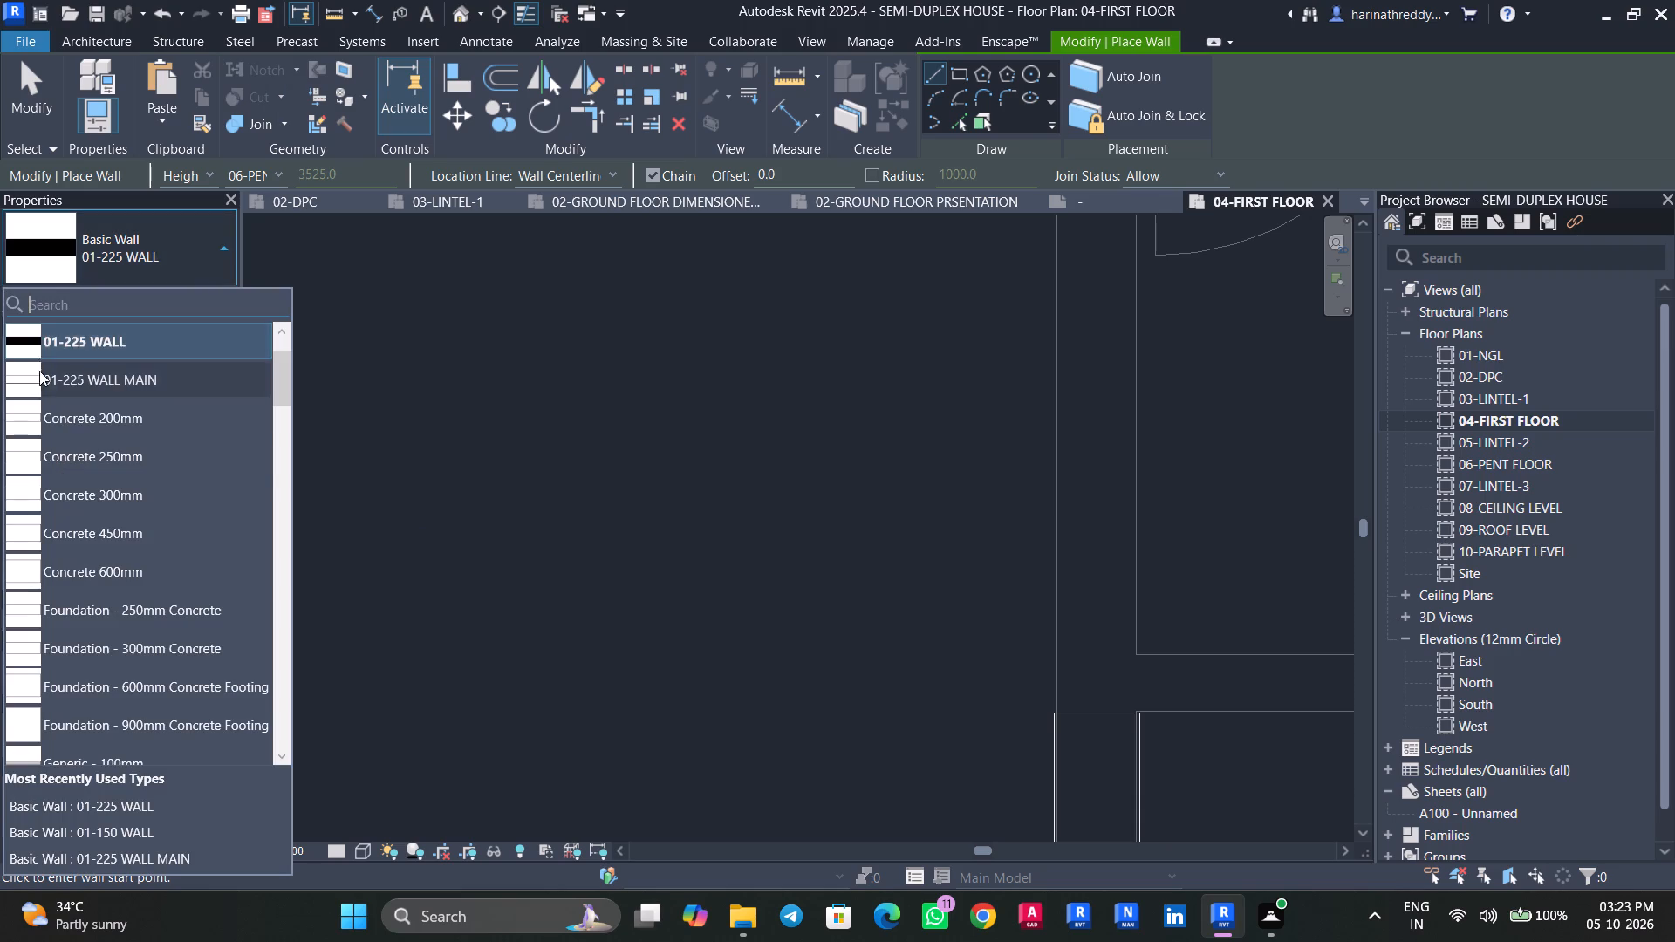
pyautogui.scroll(3, 39, 371)
pyautogui.click(72, 364)
pyautogui.moveTo(1239, 715); pyautogui.dragTo(876, 720, button='middle')
pyautogui.click(1261, 689)
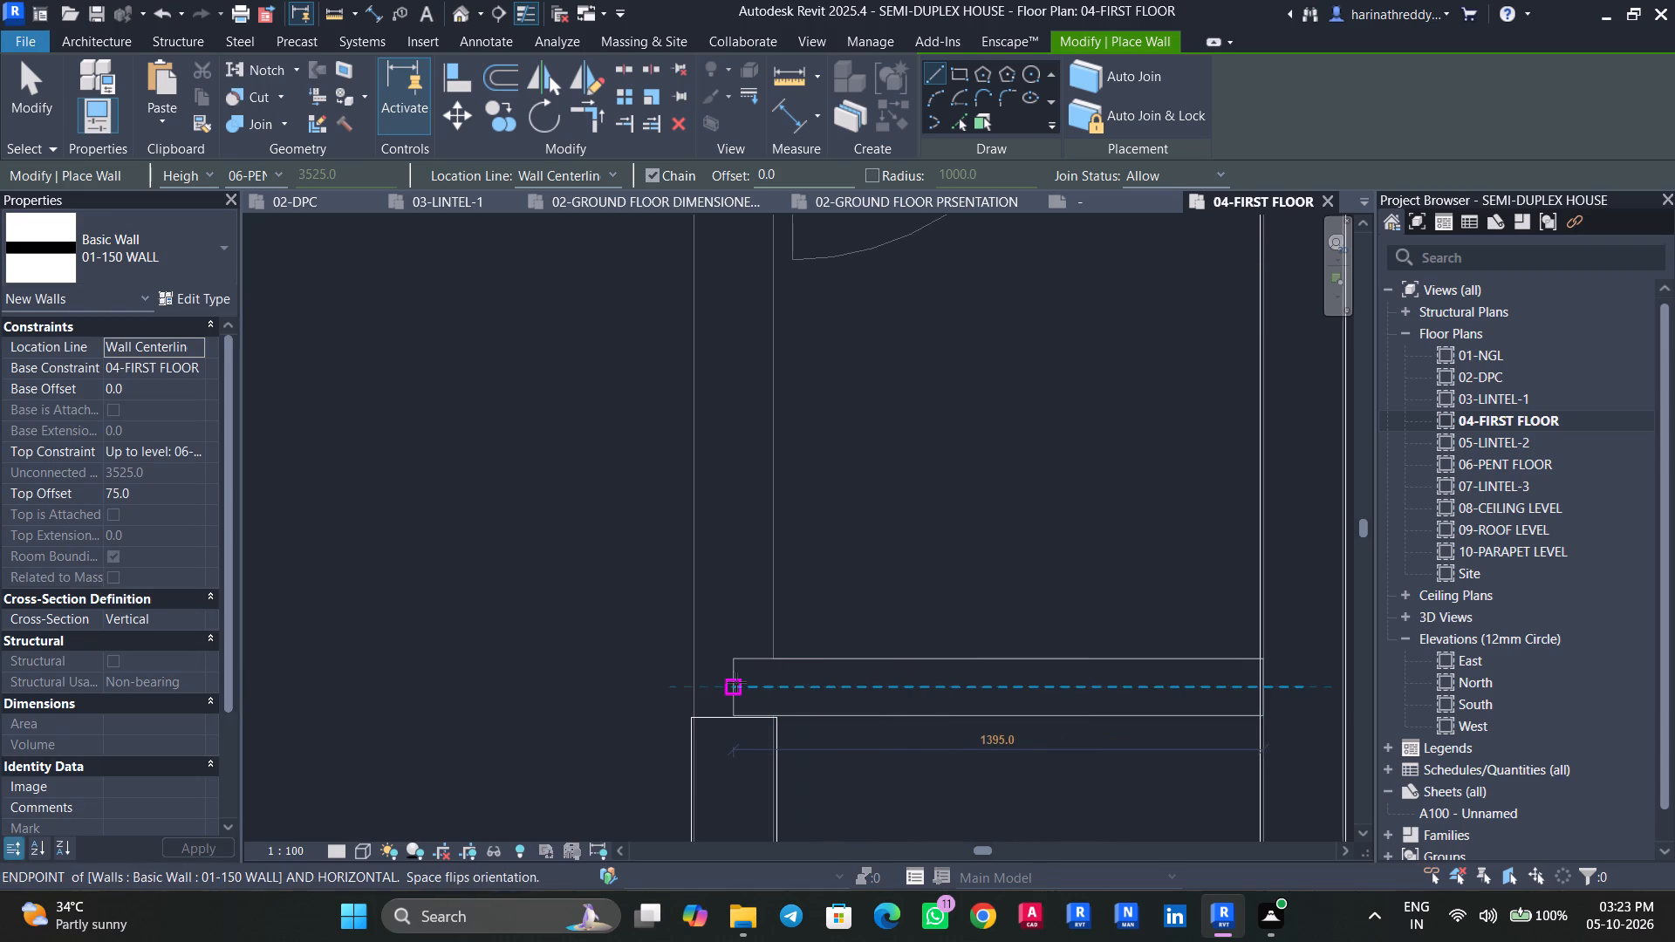
pyautogui.click(733, 682)
pyautogui.press('Escape')
pyautogui.press('Escape')
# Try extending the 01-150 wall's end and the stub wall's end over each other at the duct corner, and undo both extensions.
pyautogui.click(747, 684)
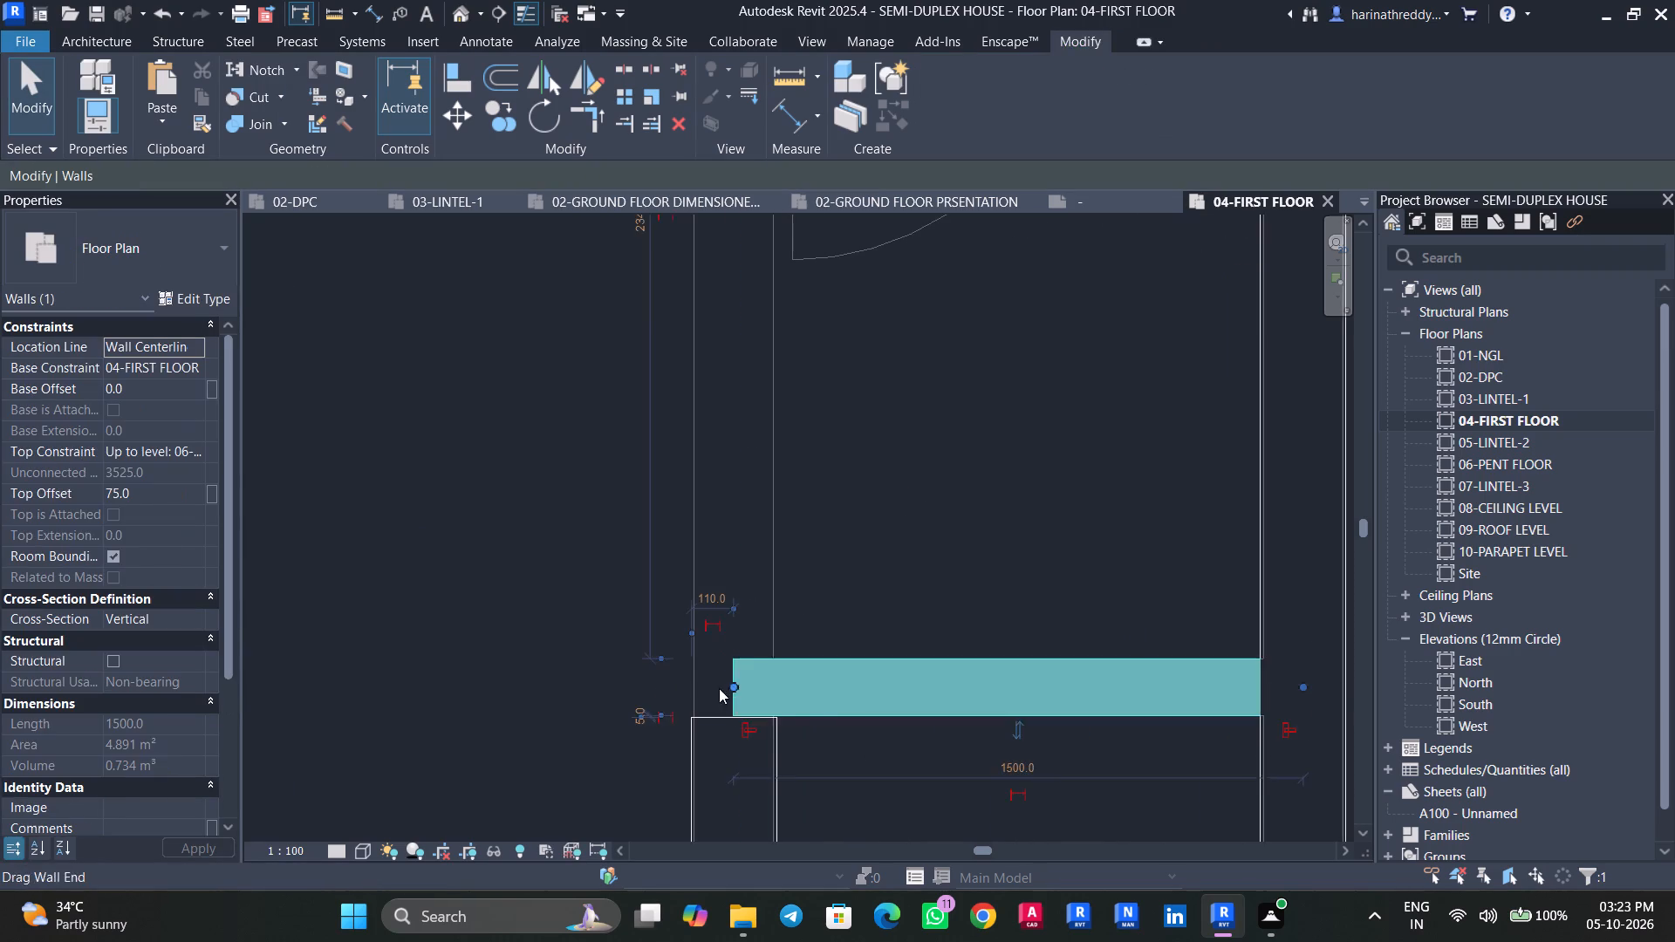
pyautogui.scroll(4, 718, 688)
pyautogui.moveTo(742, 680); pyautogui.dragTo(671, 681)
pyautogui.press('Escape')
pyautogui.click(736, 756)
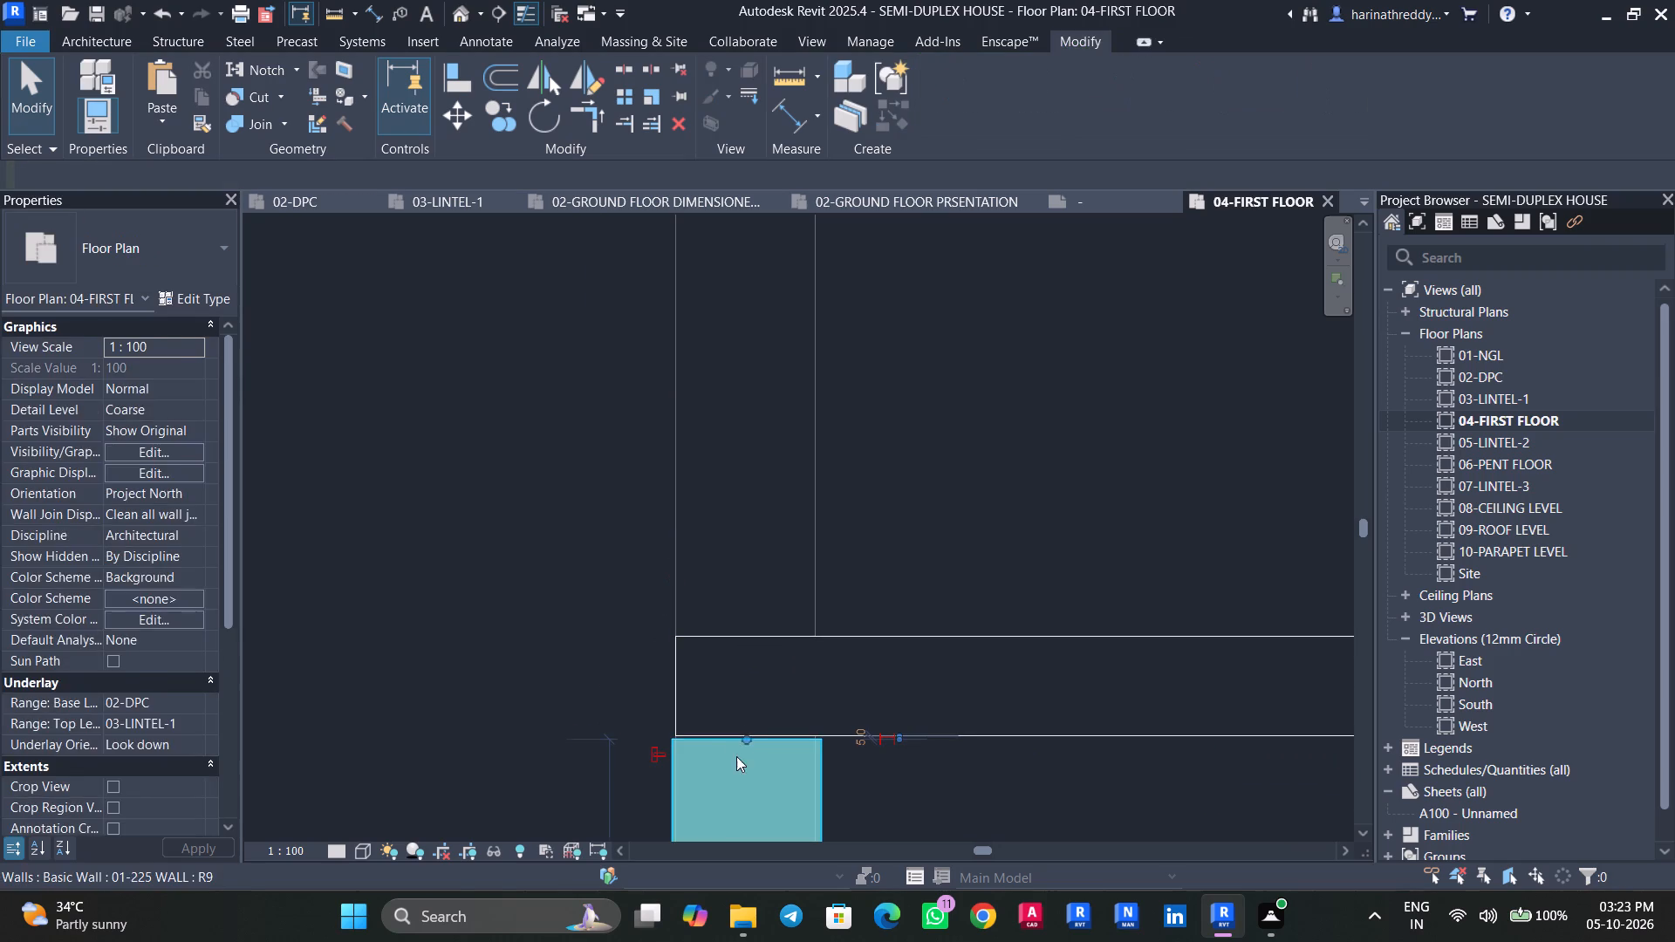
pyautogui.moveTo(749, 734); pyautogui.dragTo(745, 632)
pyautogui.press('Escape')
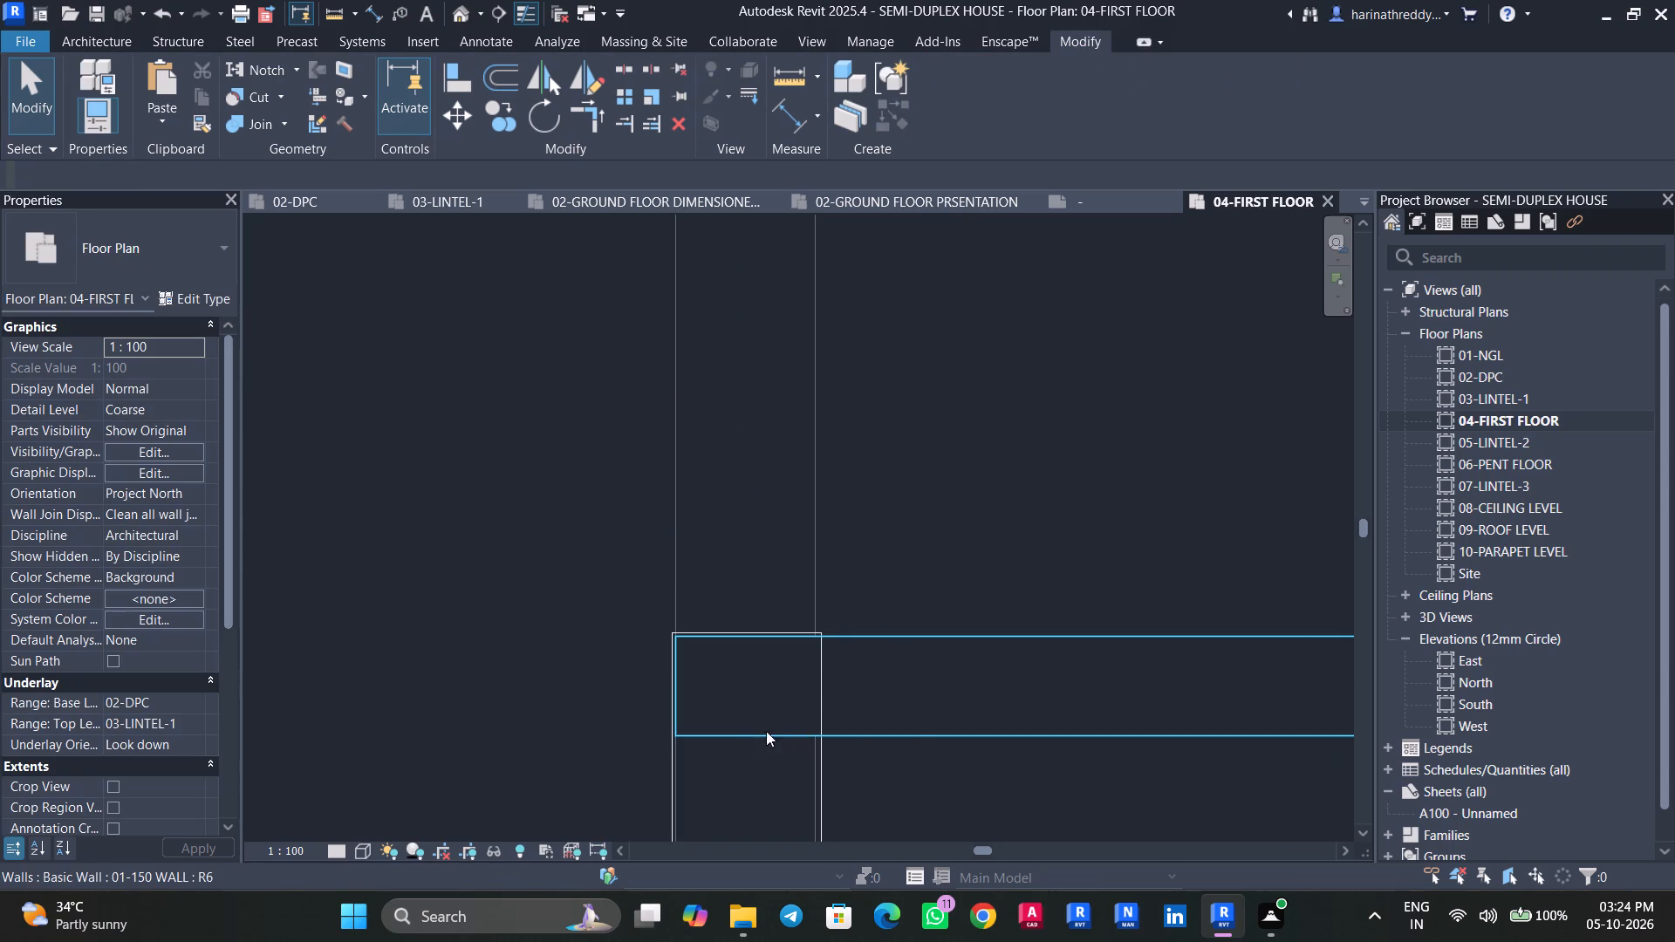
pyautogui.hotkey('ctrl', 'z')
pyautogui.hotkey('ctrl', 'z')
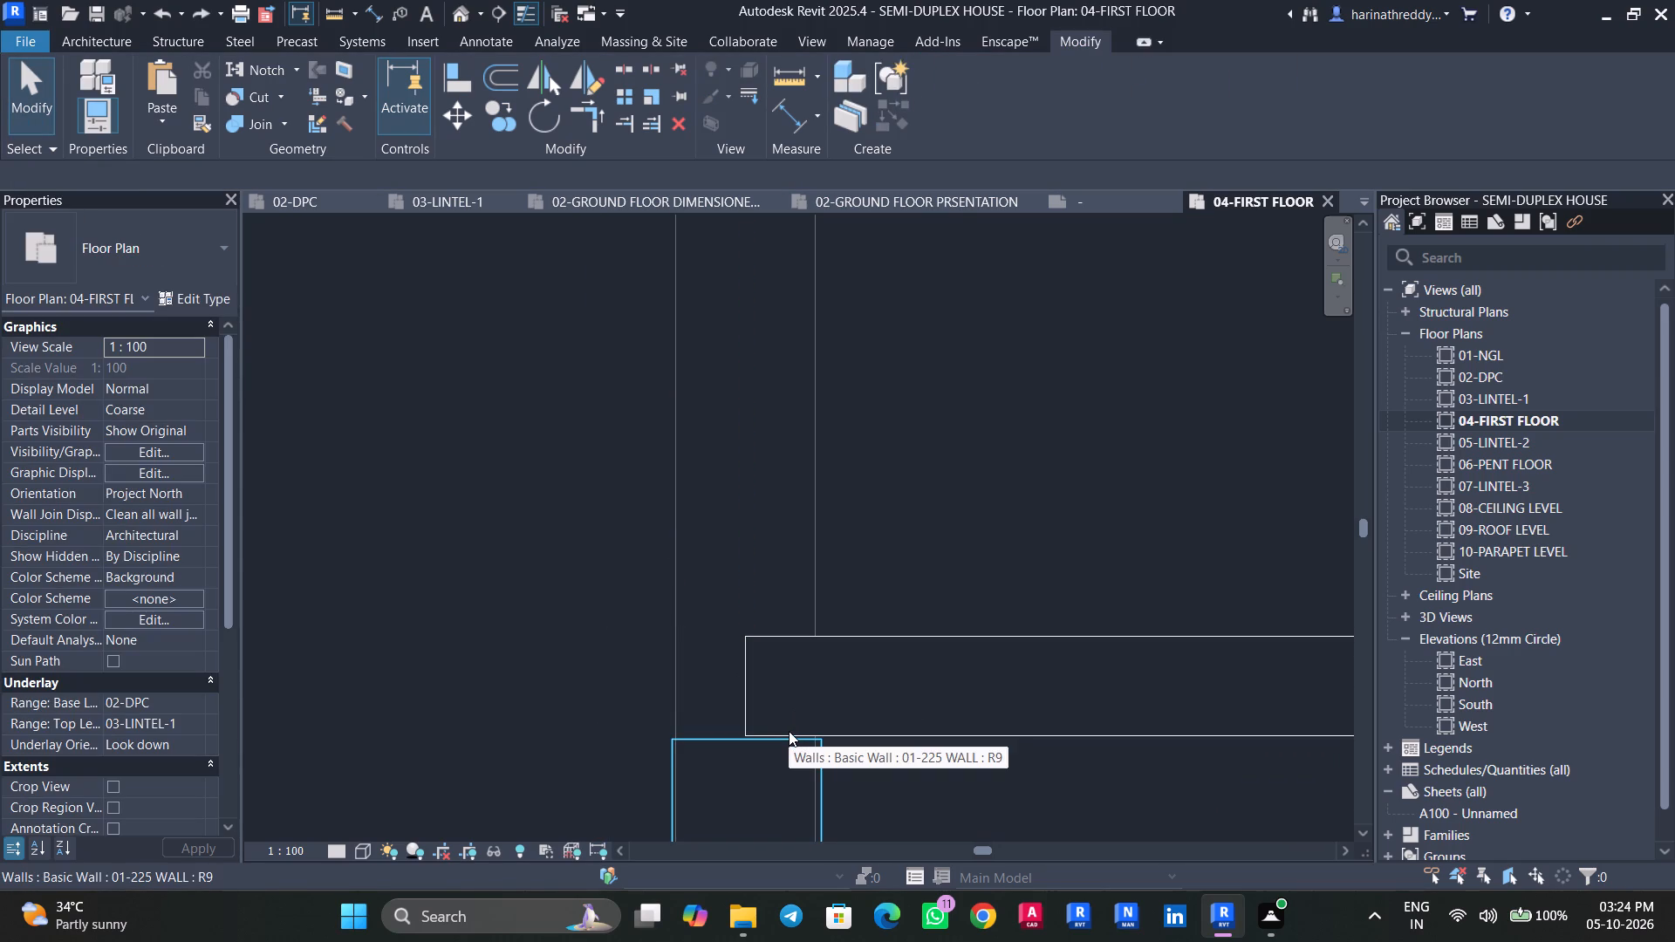
# Extend the 01-225 stub wall's end to meet the 01-150 wall and close the duct corner.
pyautogui.click(781, 745)
pyautogui.press('Escape')
pyautogui.click(728, 753)
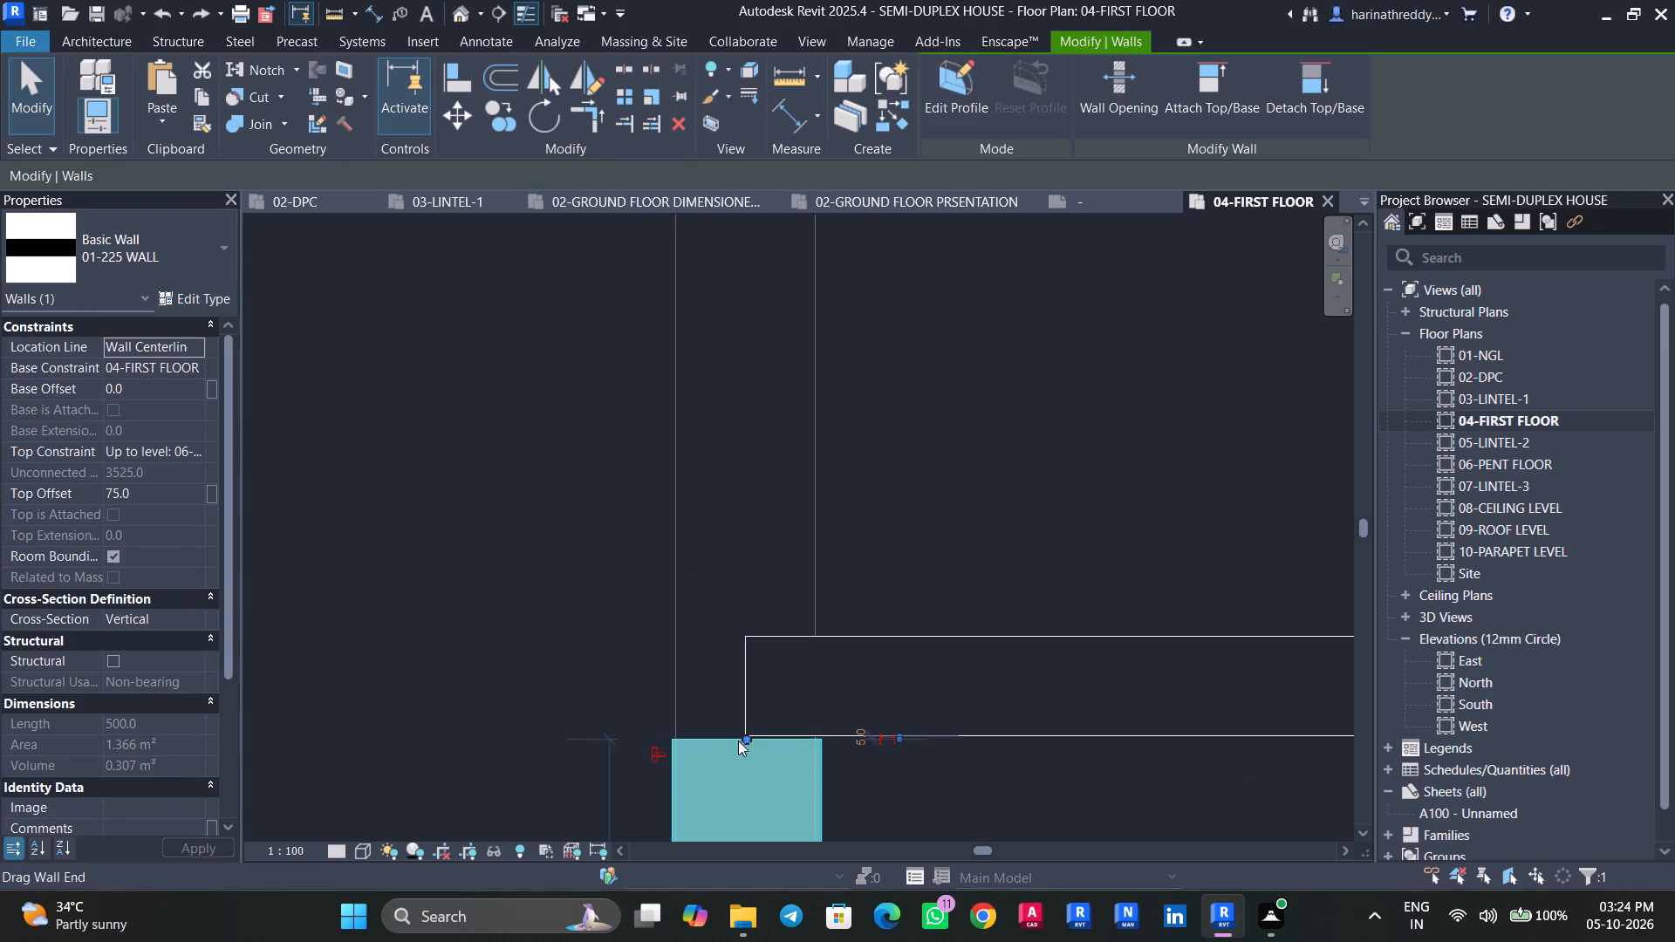
pyautogui.moveTo(747, 736); pyautogui.dragTo(750, 638)
pyautogui.press('Escape')
pyautogui.press('Escape')
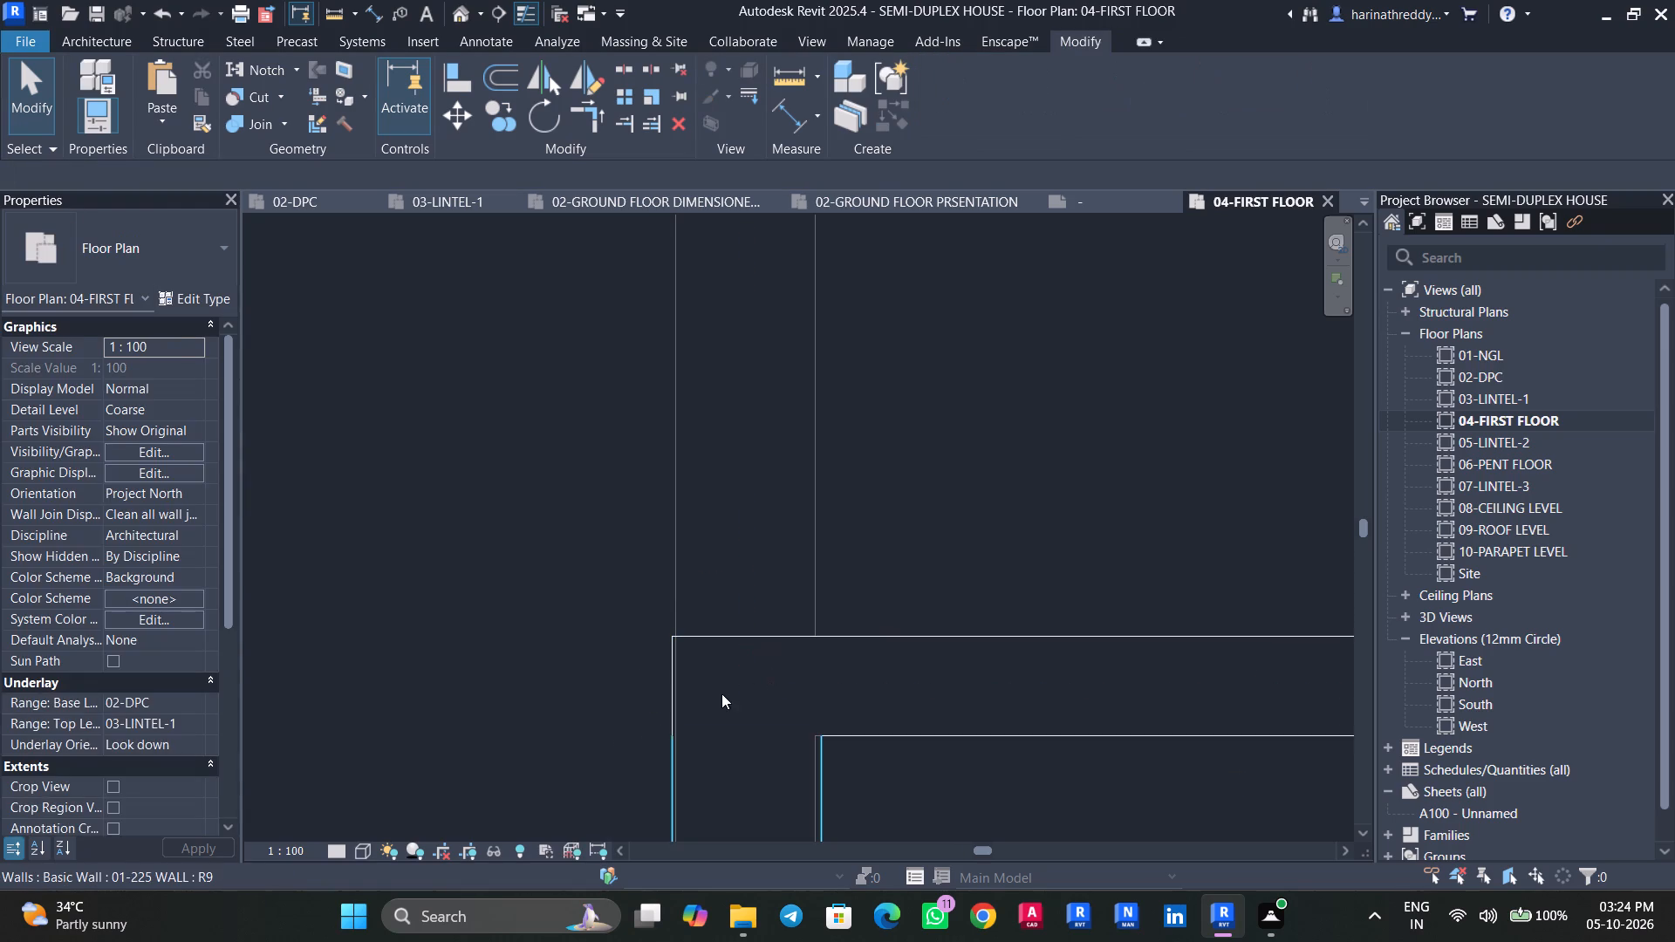
pyautogui.click(721, 693)
pyautogui.scroll(-5, 721, 693)
pyautogui.press('Escape')
pyautogui.press('Escape')
pyautogui.scroll(-4, 905, 768)
pyautogui.scroll(1, 905, 768)
pyautogui.scroll(-12, 905, 768)
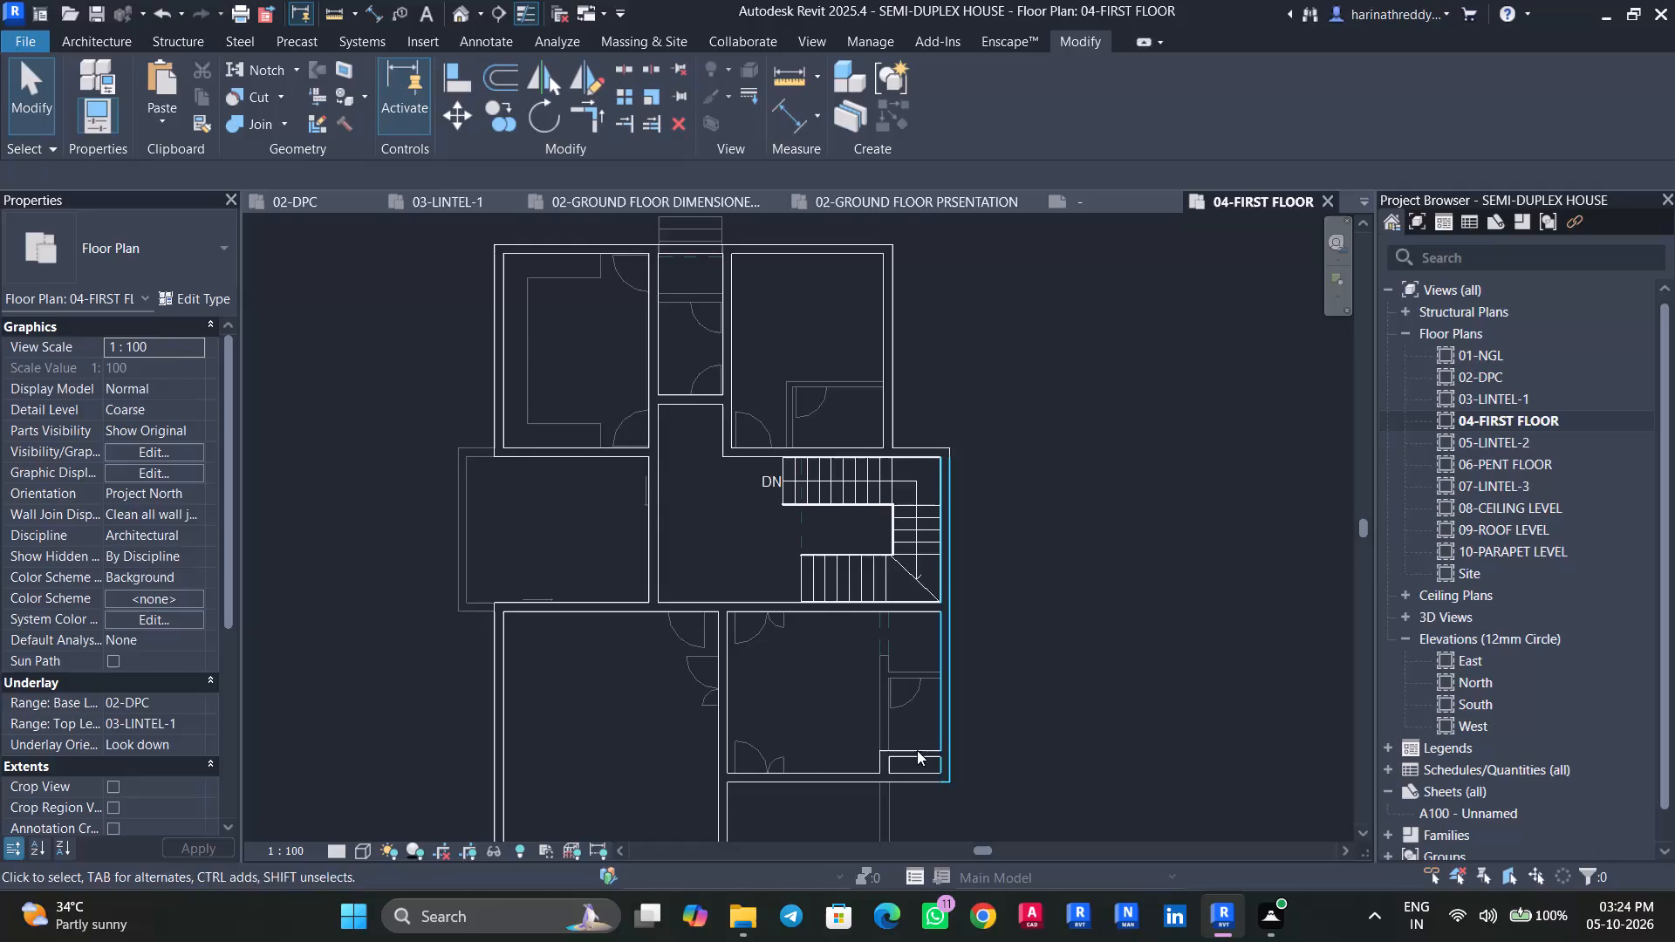
# Create a similar 01-150 WALL across the foyer area from the stair hall's front wall to the foyer's front wall.
pyautogui.click(917, 750)
pyautogui.write('CS')
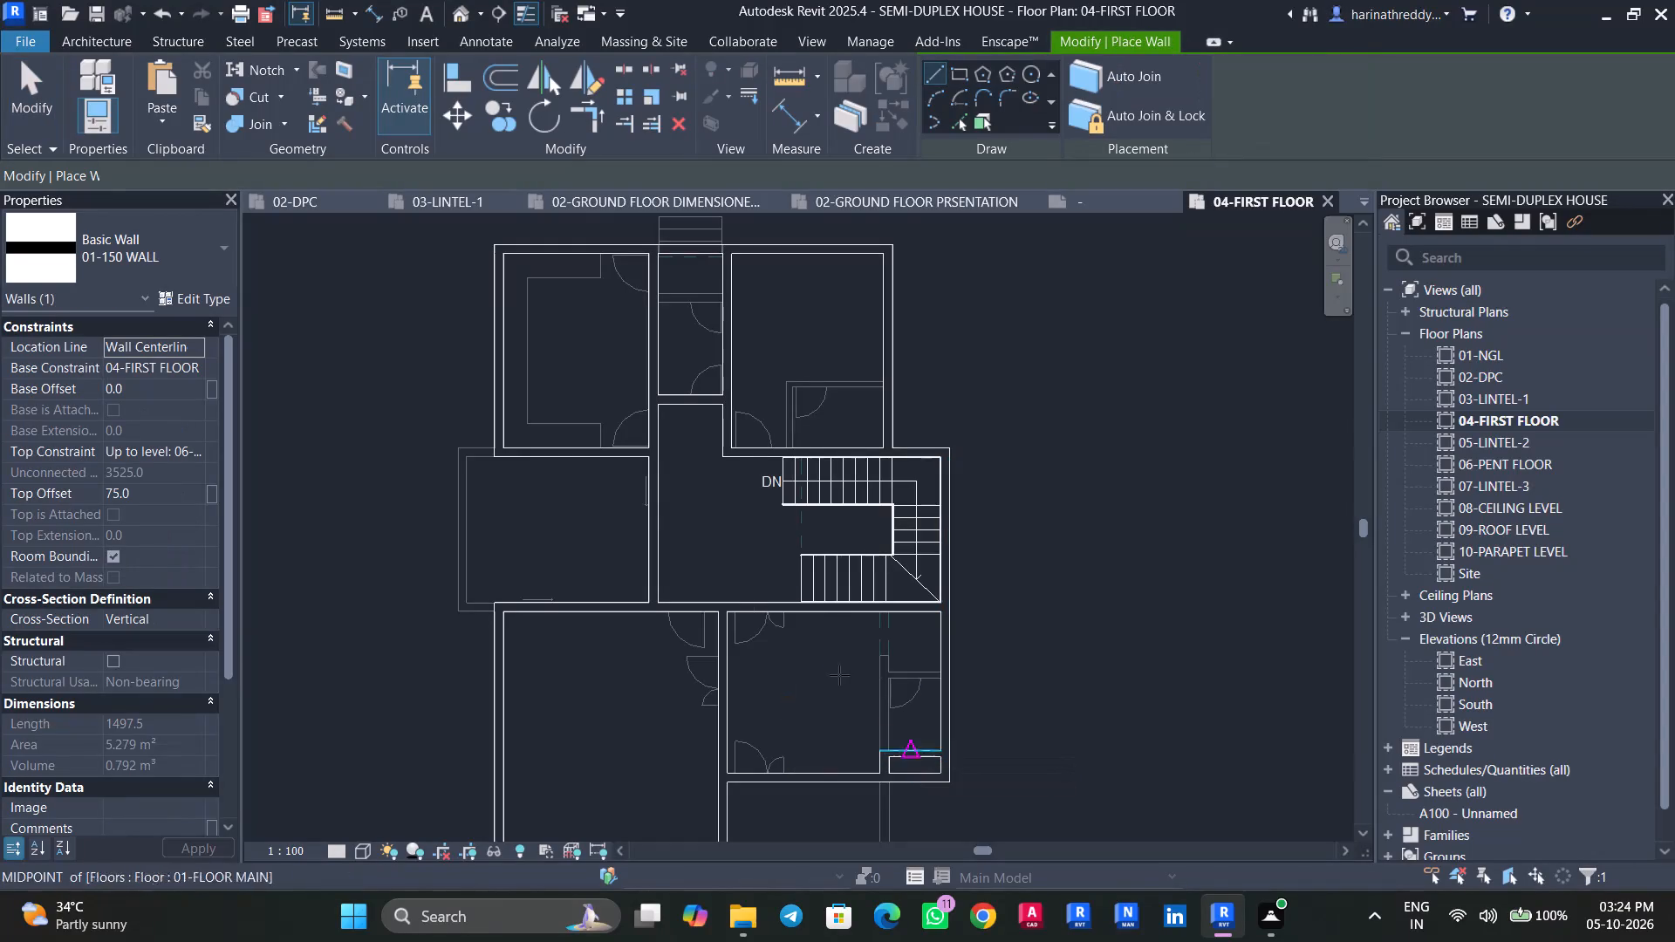
pyautogui.scroll(2, 811, 614)
pyautogui.click(828, 606)
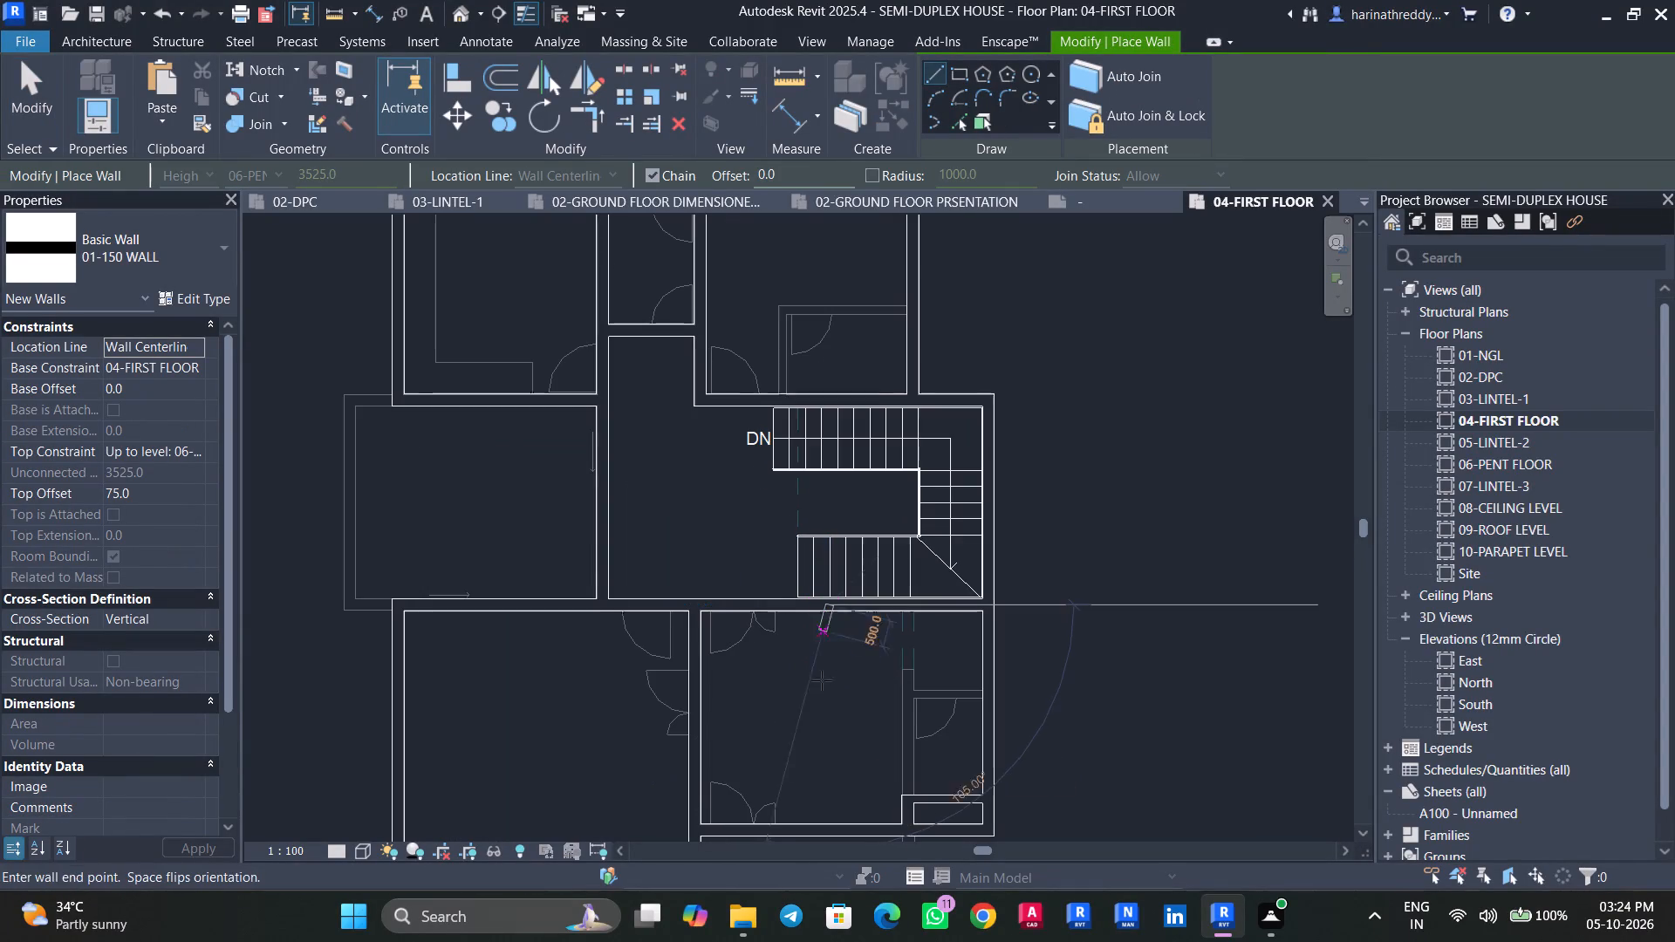
pyautogui.moveTo(824, 751); pyautogui.dragTo(826, 672, button='middle')
pyautogui.click(836, 744)
pyautogui.press('Escape')
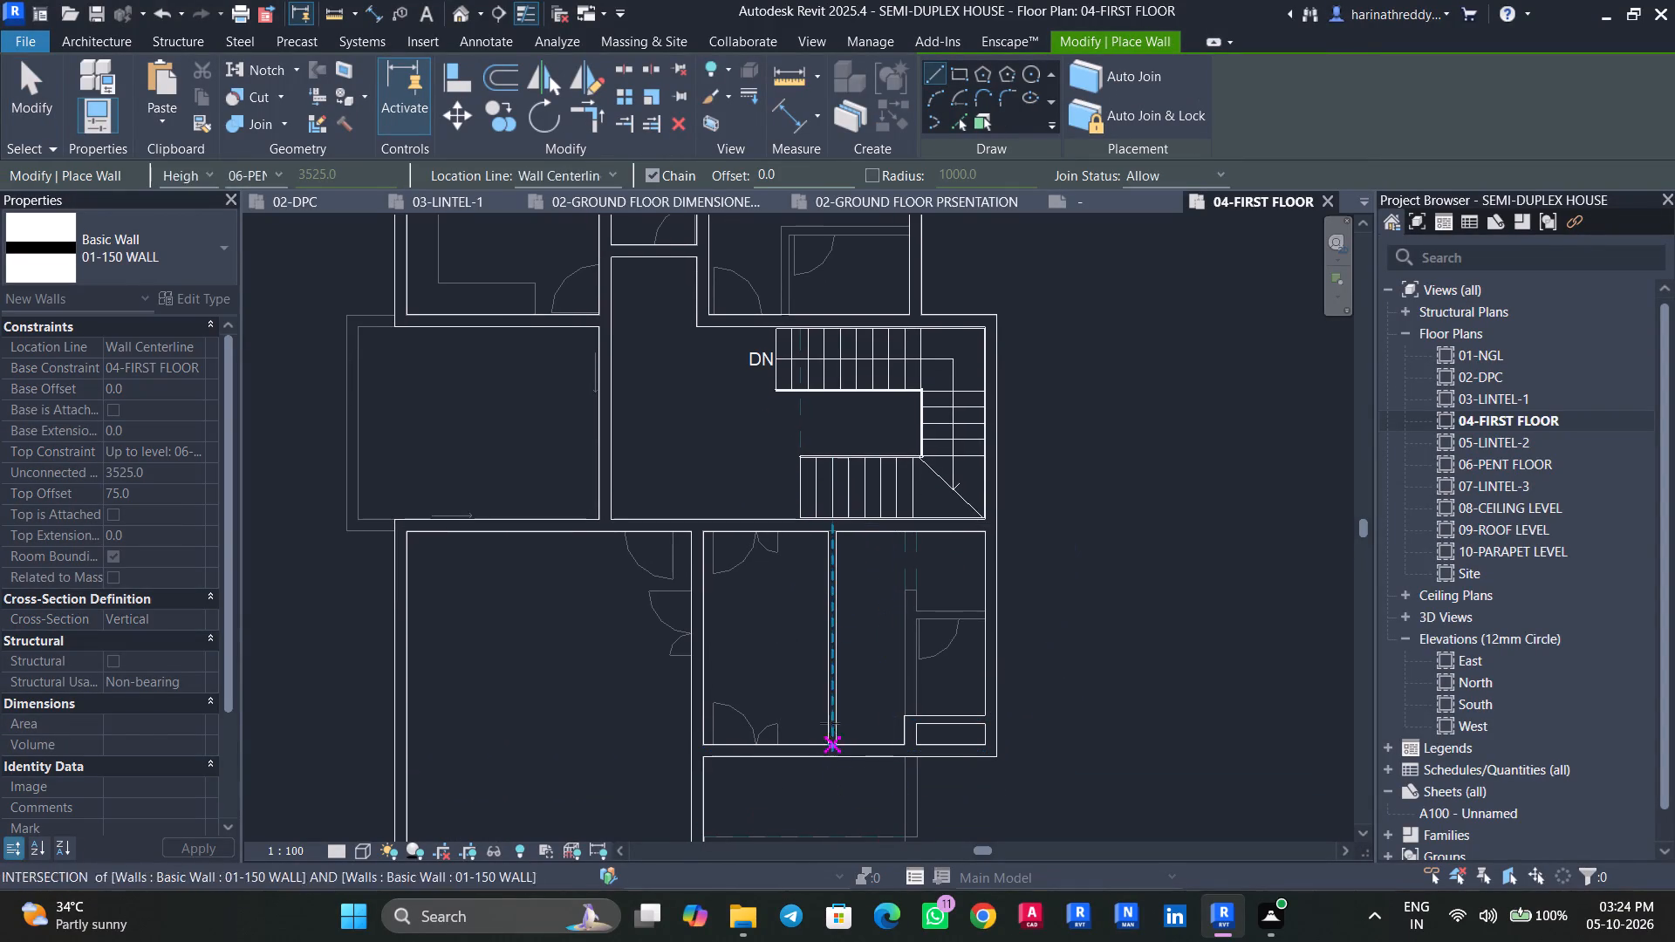
pyautogui.press('Escape')
pyautogui.press('Escape')
# Examine the first-floor walls from several sides in the 3D view, including the joint between the storeys at the outer walls.
pyautogui.scroll(-4, 768, 668)
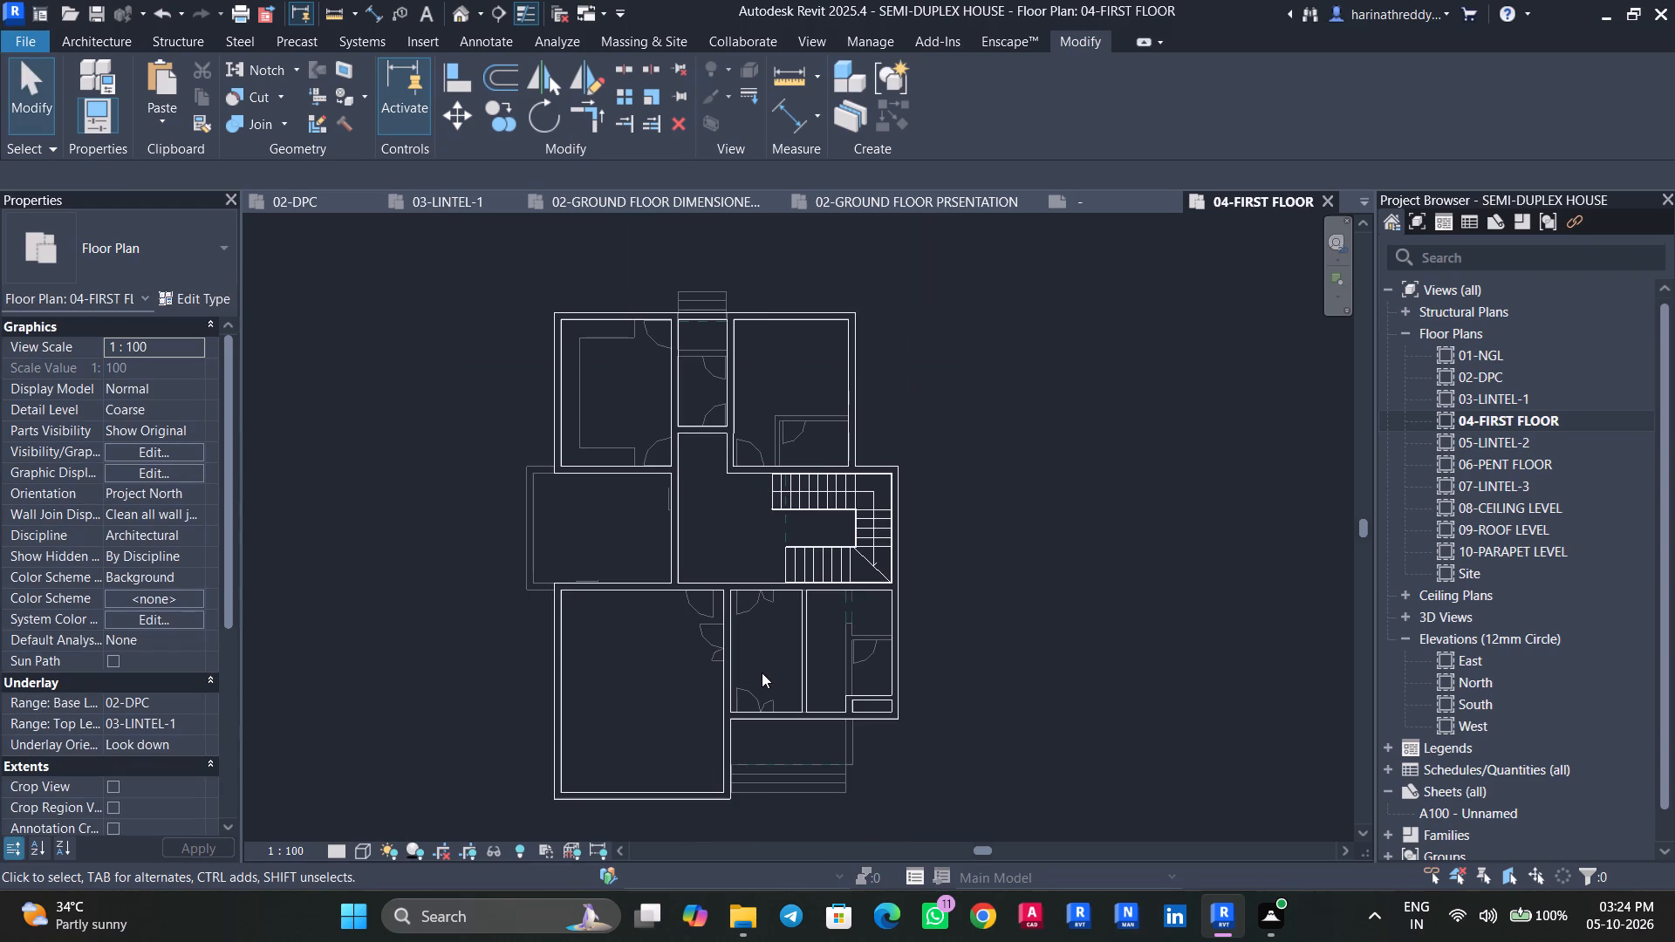
pyautogui.click(465, 9)
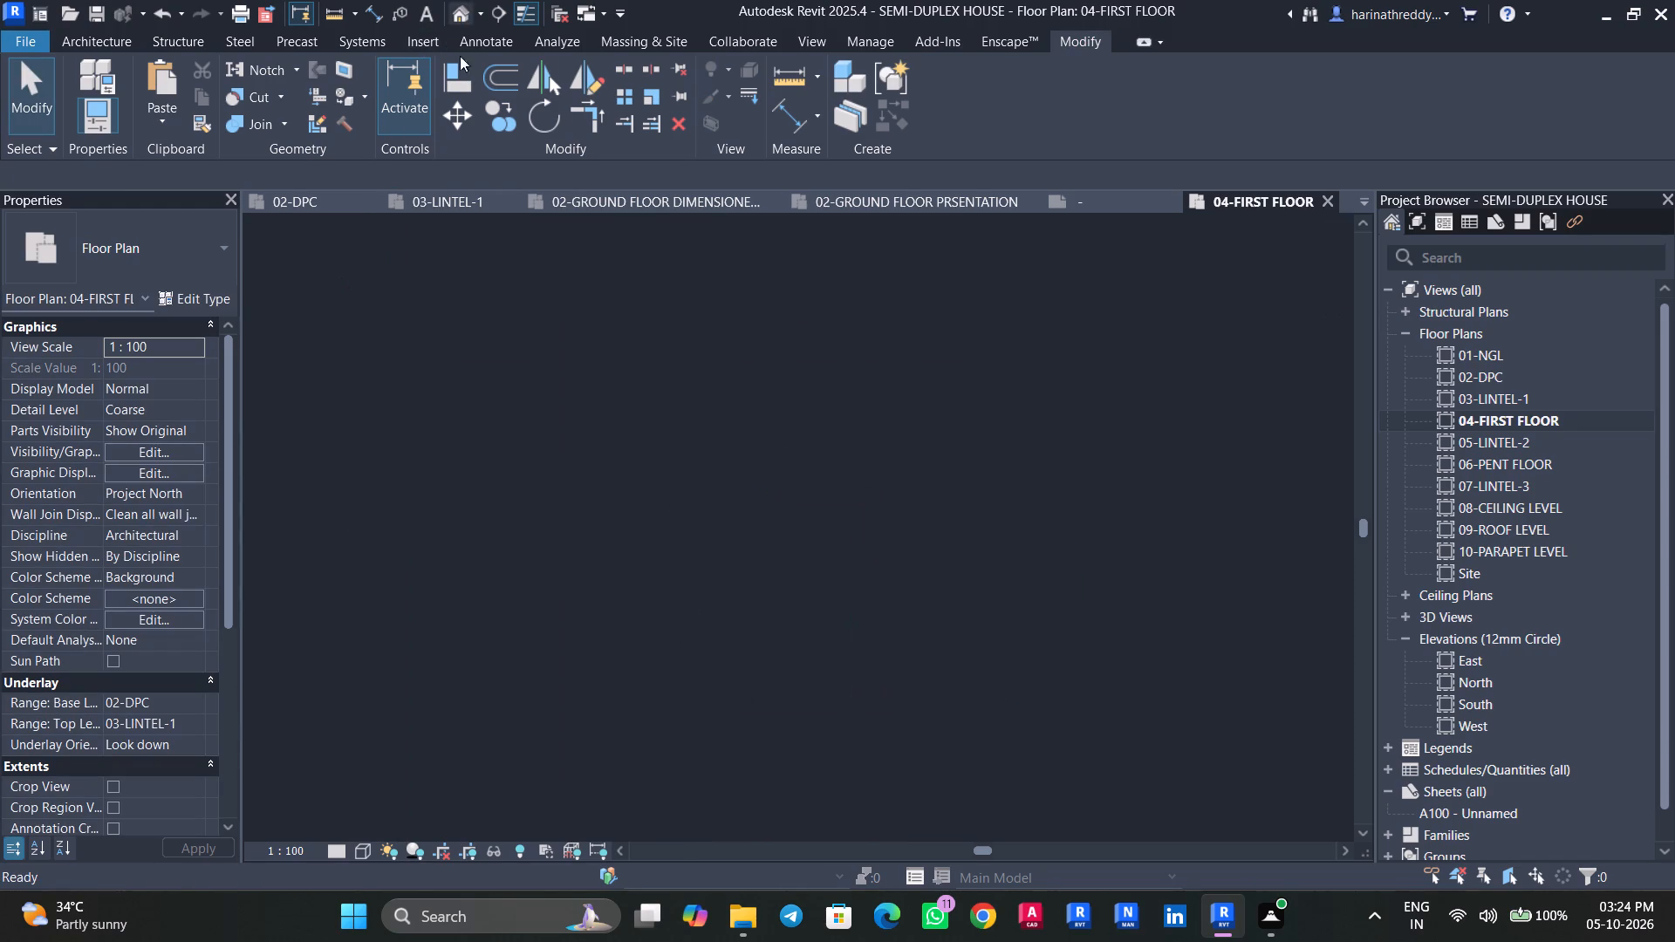
pyautogui.keyDown('shift'); pyautogui.moveTo(1118, 584); pyautogui.dragTo(1017, 761, button='middle'); pyautogui.keyUp('shift')
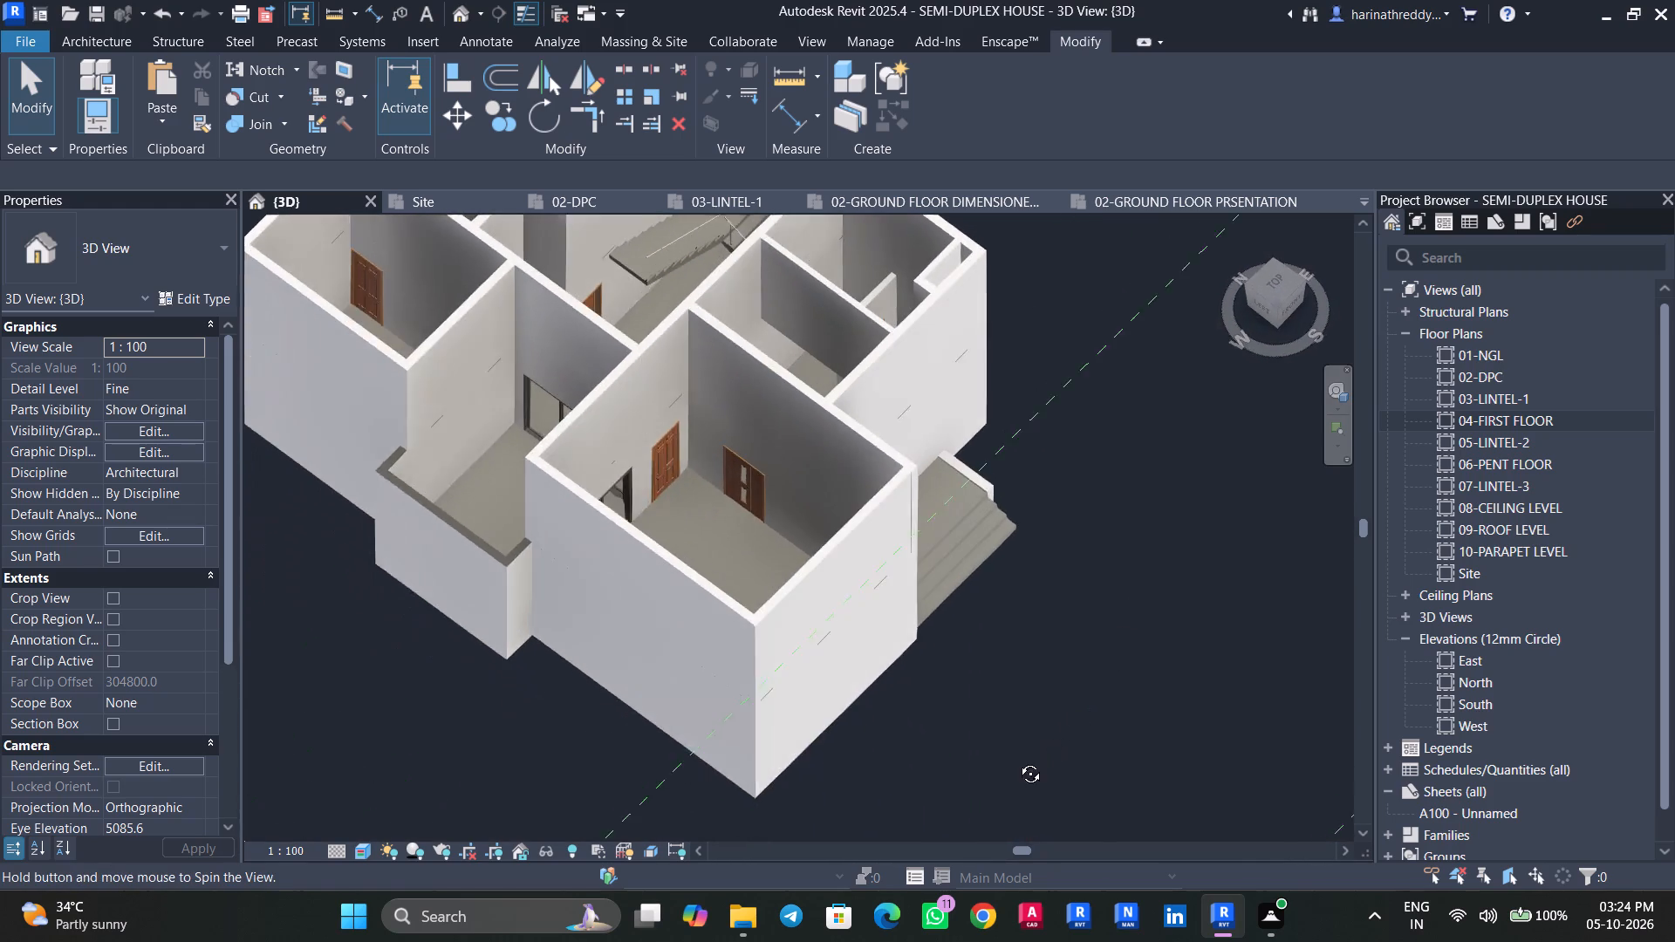
pyautogui.keyDown('shift'); pyautogui.moveTo(1017, 761); pyautogui.dragTo(1147, 659, button='middle'); pyautogui.keyUp('shift')
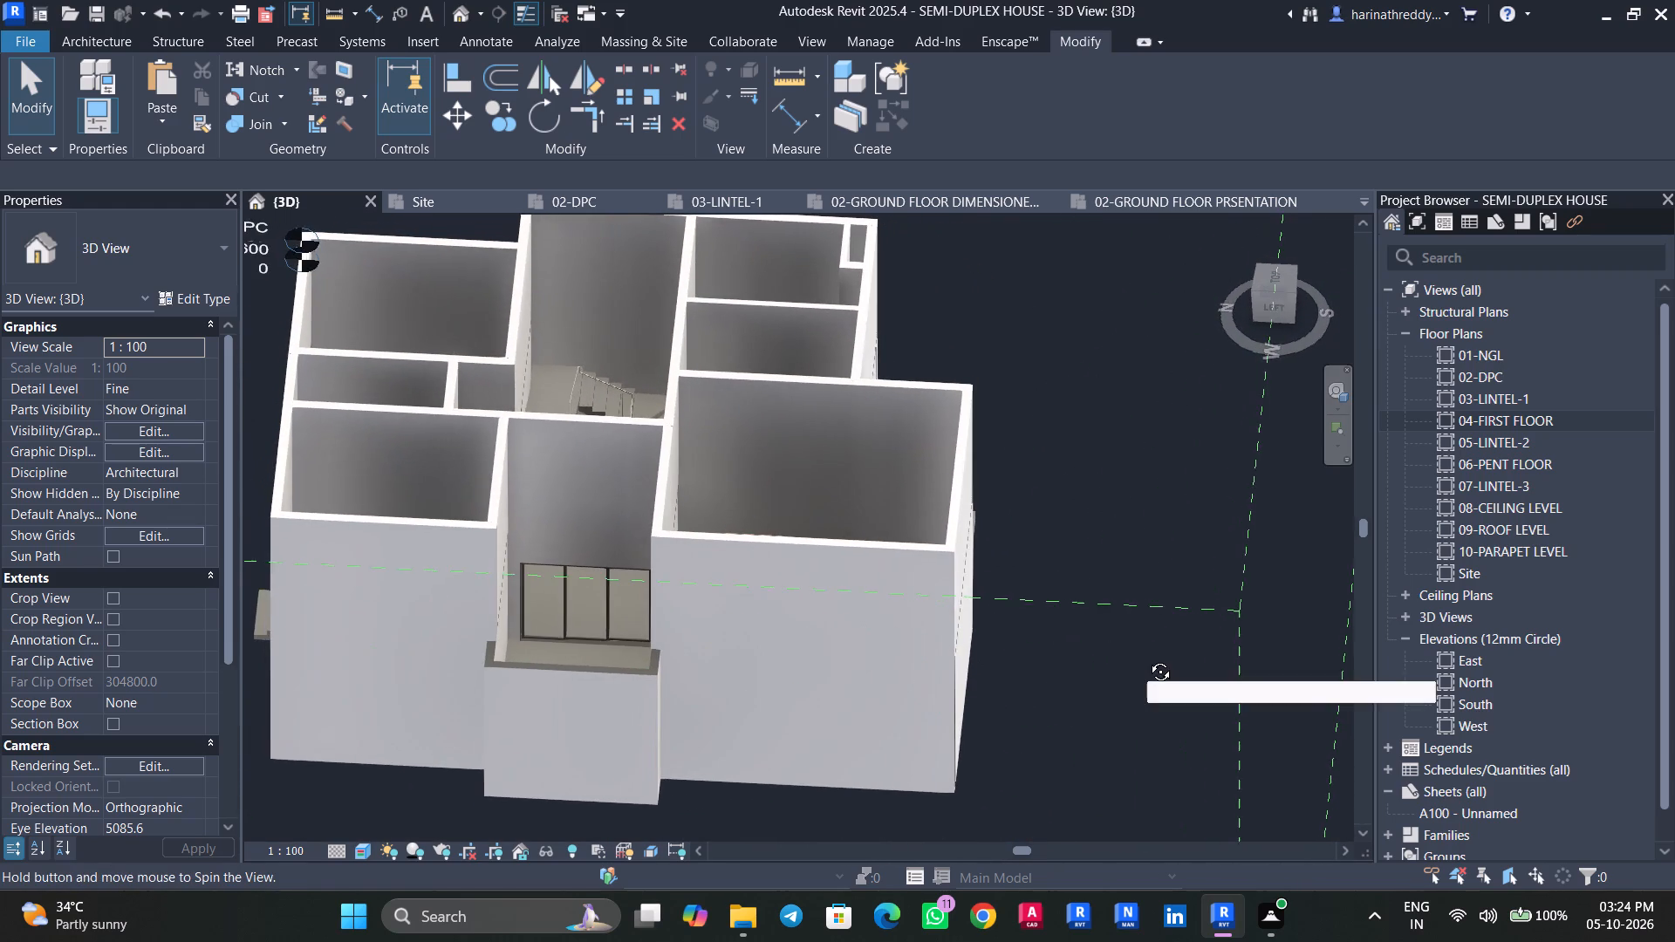
pyautogui.keyDown('shift'); pyautogui.moveTo(1147, 659); pyautogui.dragTo(1093, 675, button='middle'); pyautogui.keyUp('shift')
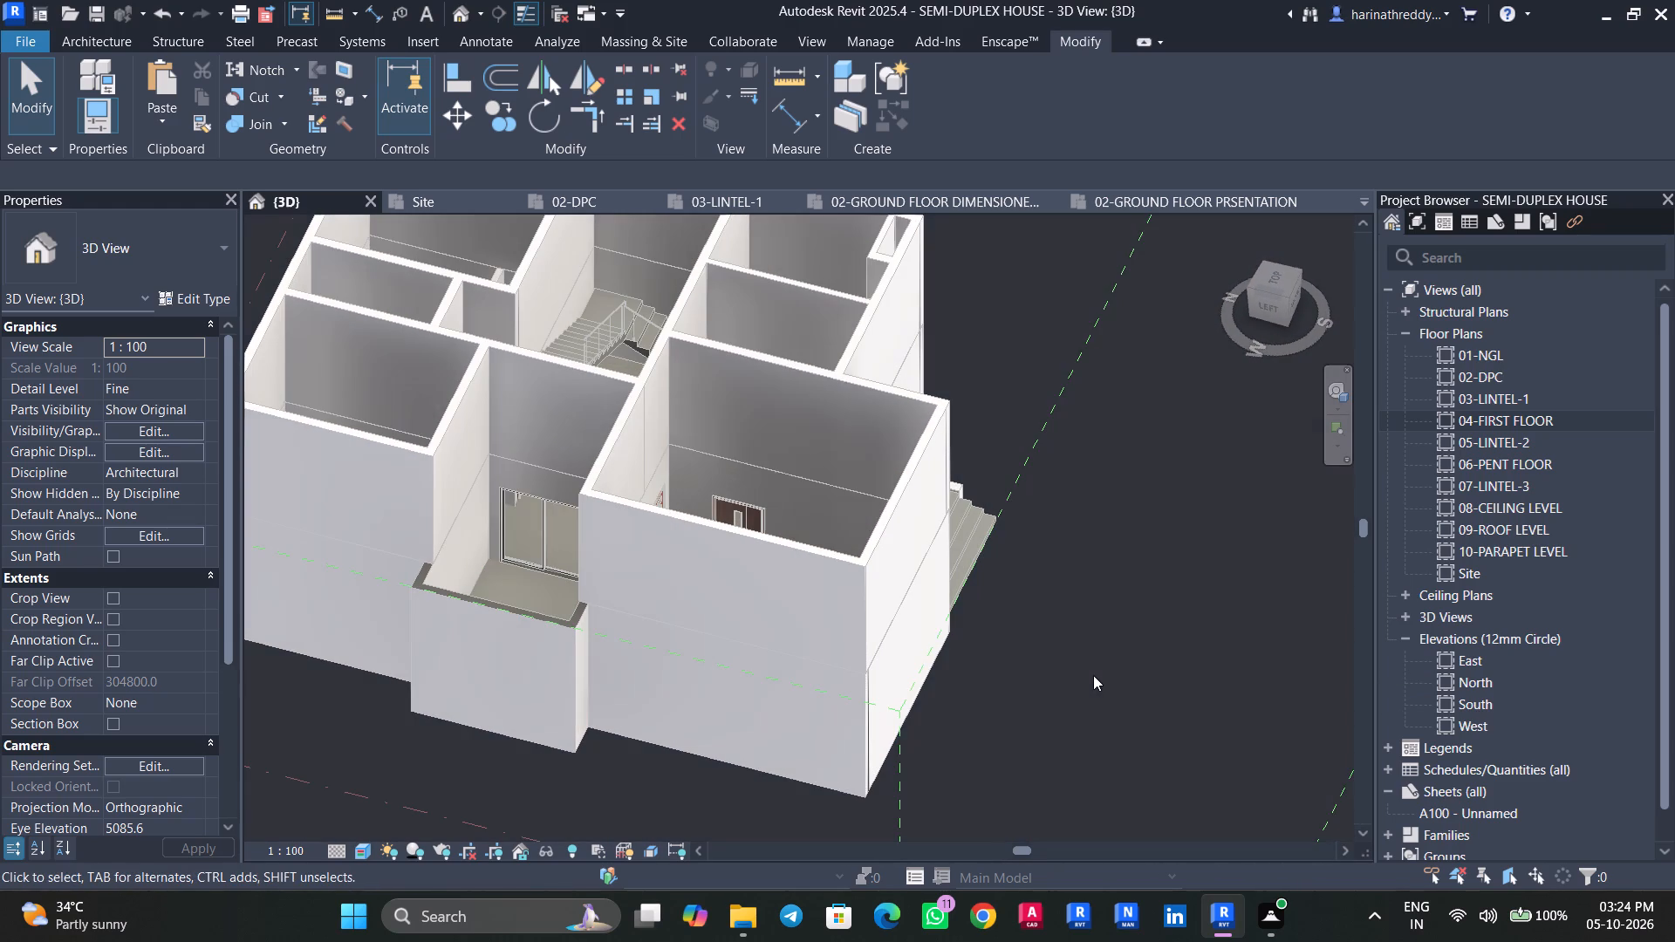
pyautogui.keyDown('shift'); pyautogui.moveTo(1037, 678); pyautogui.dragTo(844, 721, button='middle'); pyautogui.keyUp('shift')
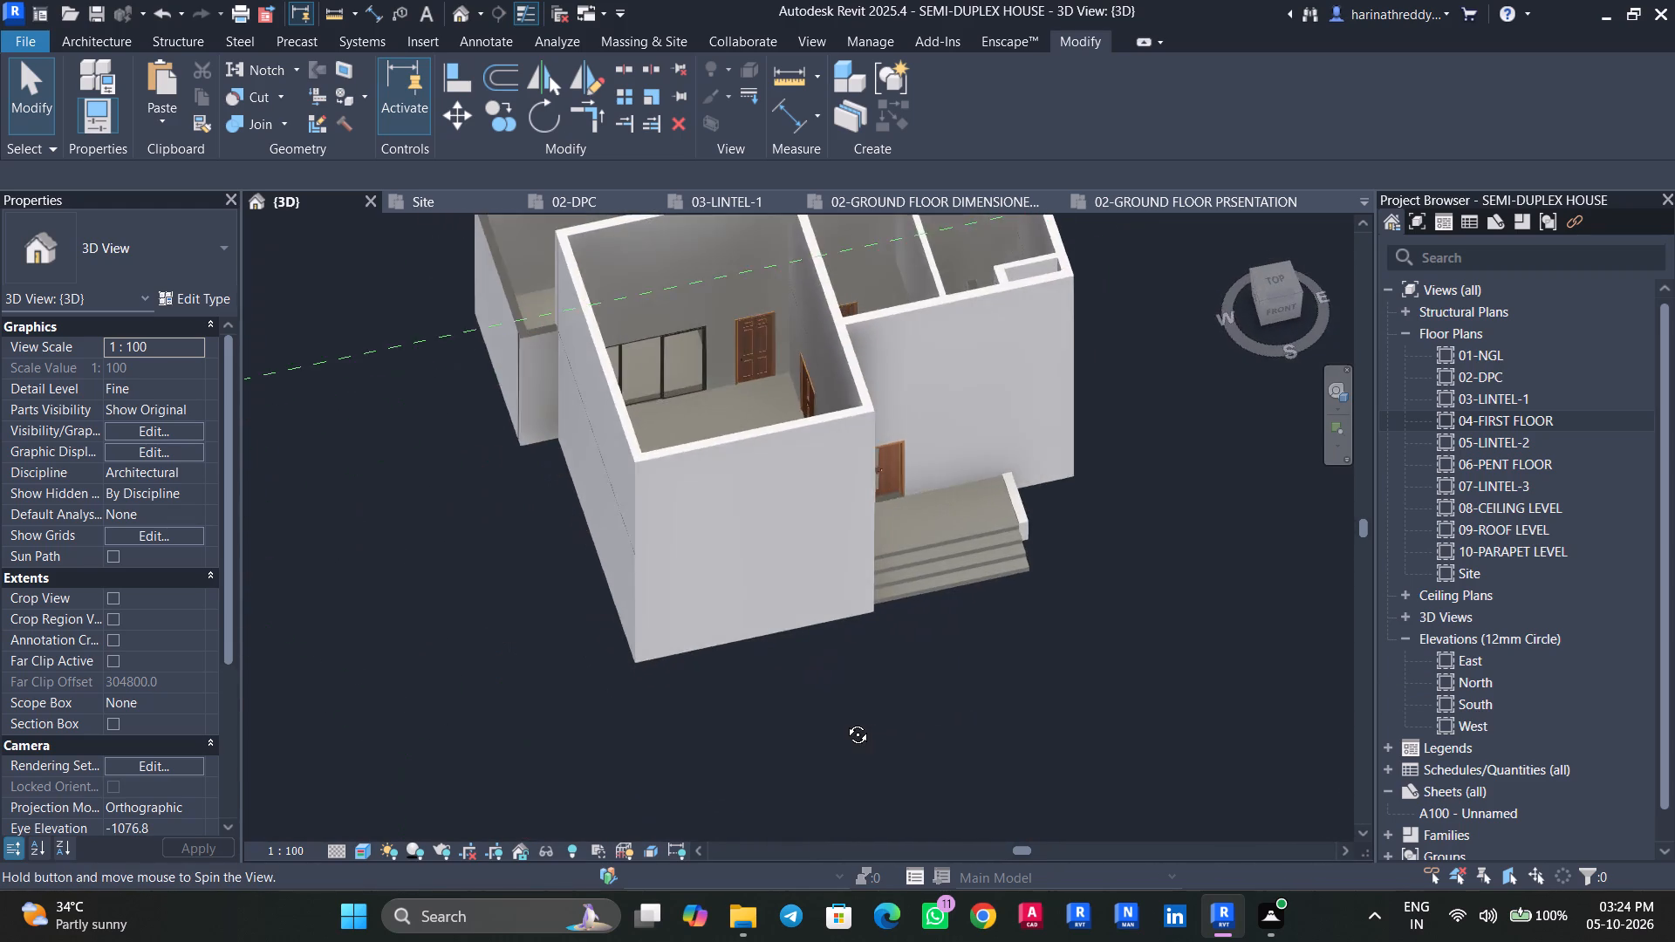
pyautogui.keyDown('shift'); pyautogui.moveTo(844, 721); pyautogui.dragTo(1252, 578, button='middle'); pyautogui.keyUp('shift')
pyautogui.keyDown('shift'); pyautogui.scroll(-1, 1049, 581); pyautogui.keyUp('shift')
pyautogui.keyDown('shift'); pyautogui.scroll(1, 1051, 581); pyautogui.keyUp('shift')
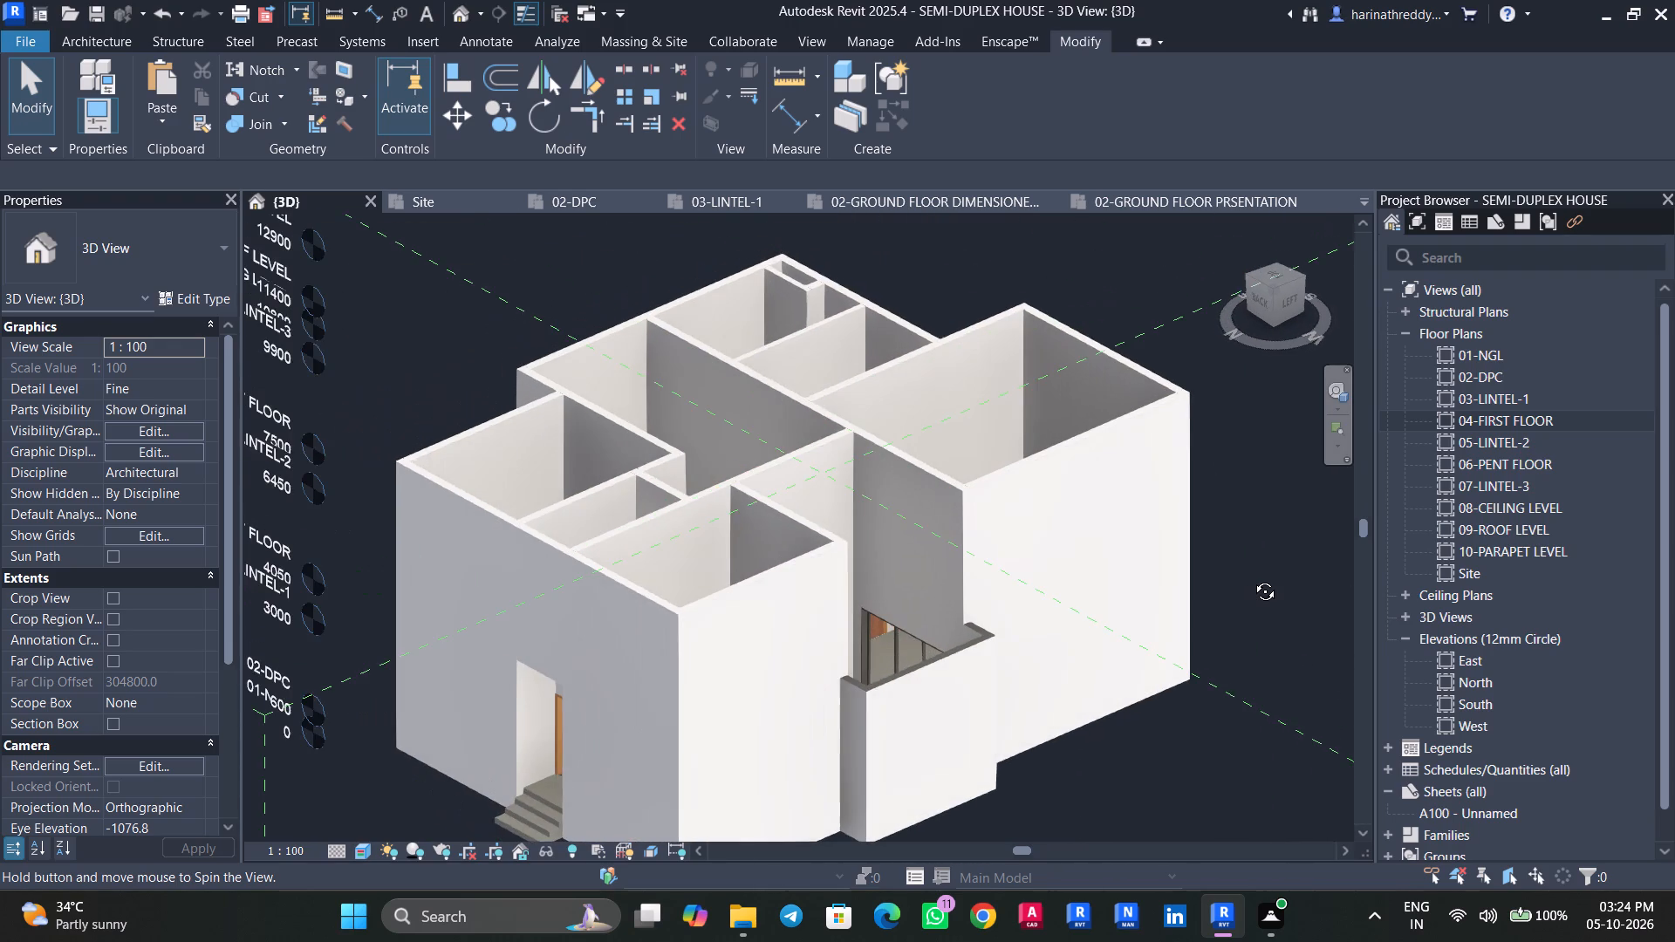
pyautogui.keyDown('shift'); pyautogui.moveTo(1252, 578); pyautogui.dragTo(748, 714, button='middle'); pyautogui.keyUp('shift')
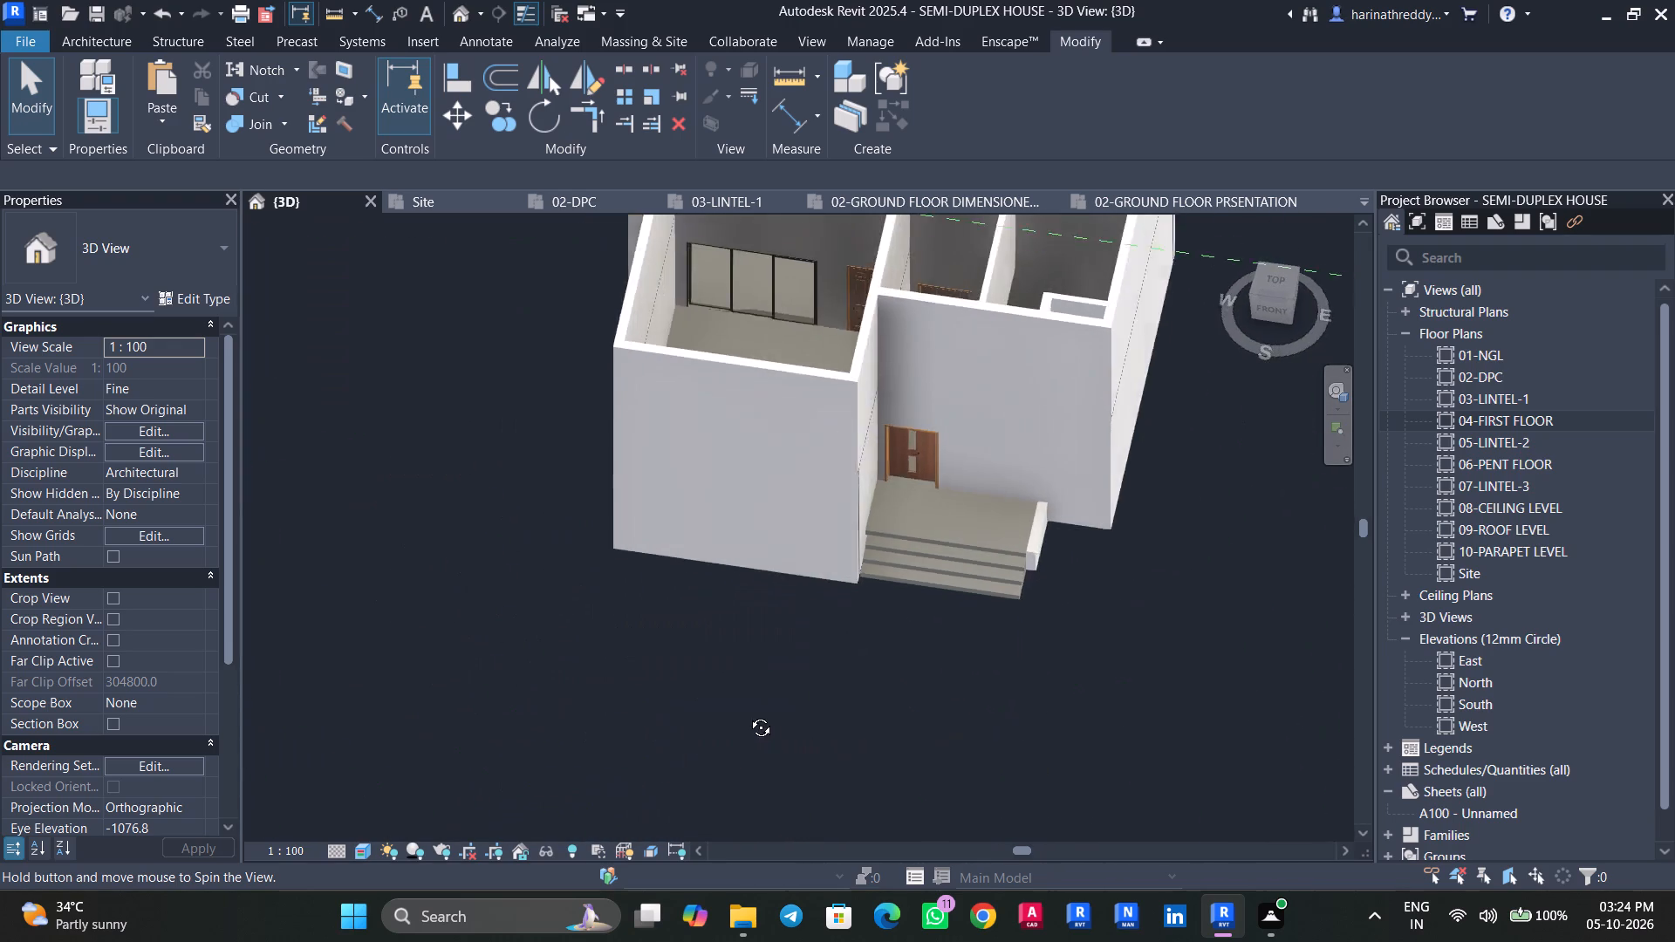
pyautogui.keyDown('shift'); pyautogui.moveTo(748, 714); pyautogui.dragTo(726, 695, button='middle'); pyautogui.keyUp('shift')
pyautogui.moveTo(1084, 697); pyautogui.dragTo(929, 806, button='middle')
pyautogui.keyDown('shift'); pyautogui.moveTo(1047, 710); pyautogui.dragTo(1263, 596, button='middle'); pyautogui.keyUp('shift')
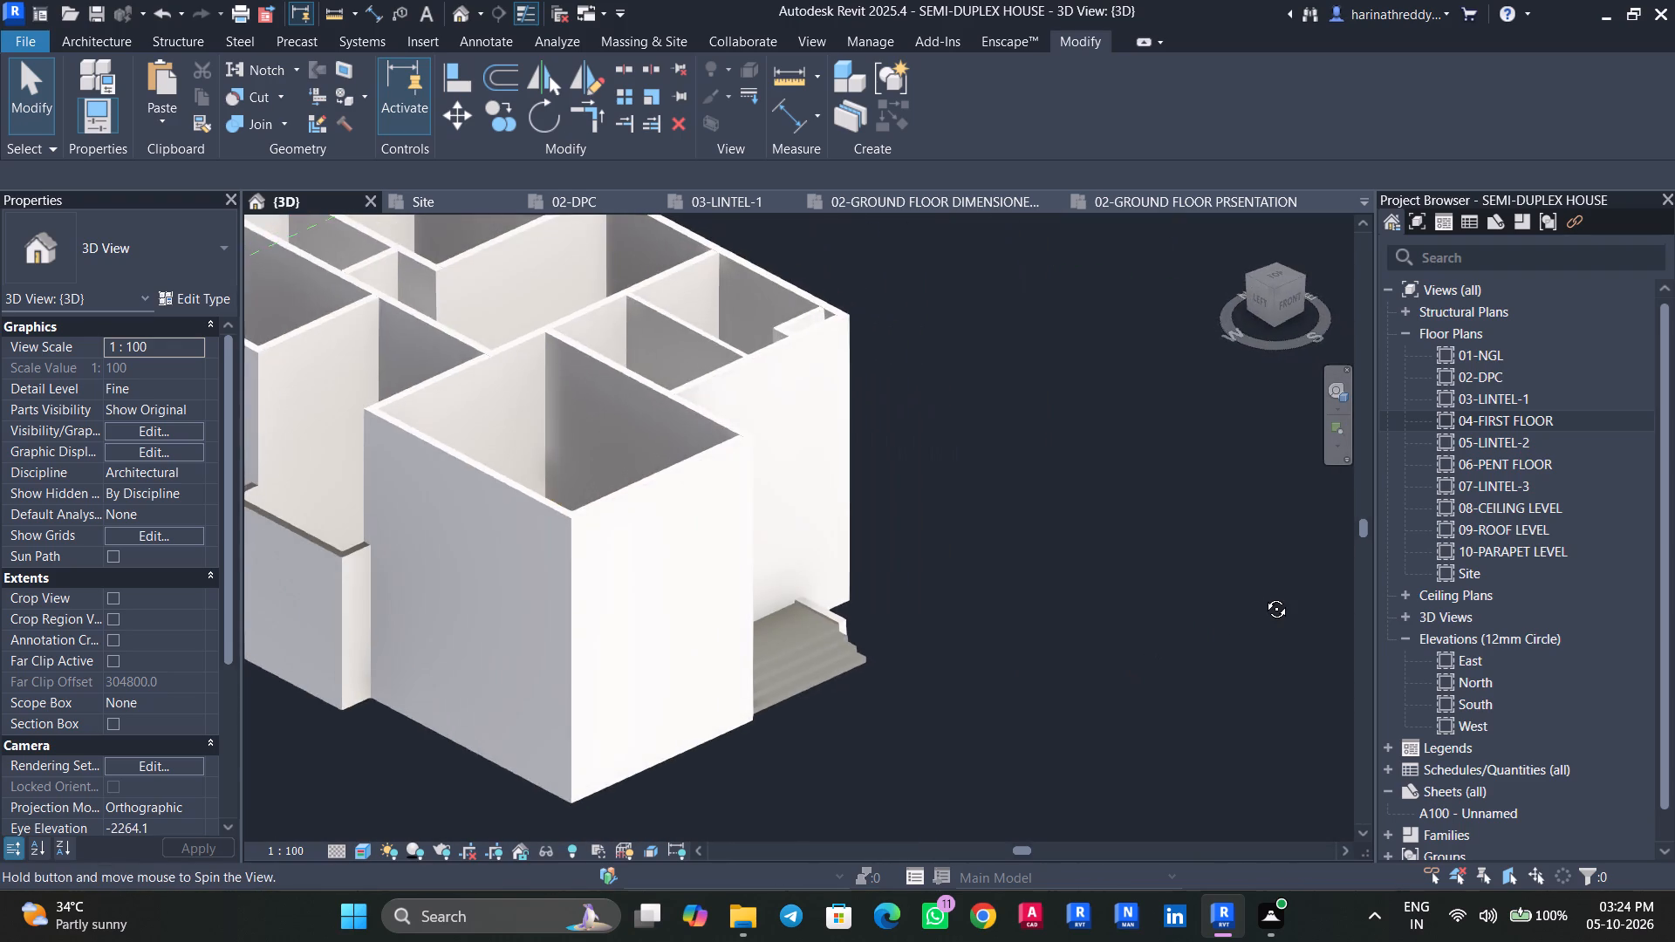
pyautogui.keyDown('shift'); pyautogui.moveTo(1263, 596); pyautogui.dragTo(832, 517, button='middle'); pyautogui.keyUp('shift')
pyautogui.scroll(5, 1101, 534)
pyautogui.scroll(-1, 1014, 612)
pyautogui.scroll(5, 1014, 612)
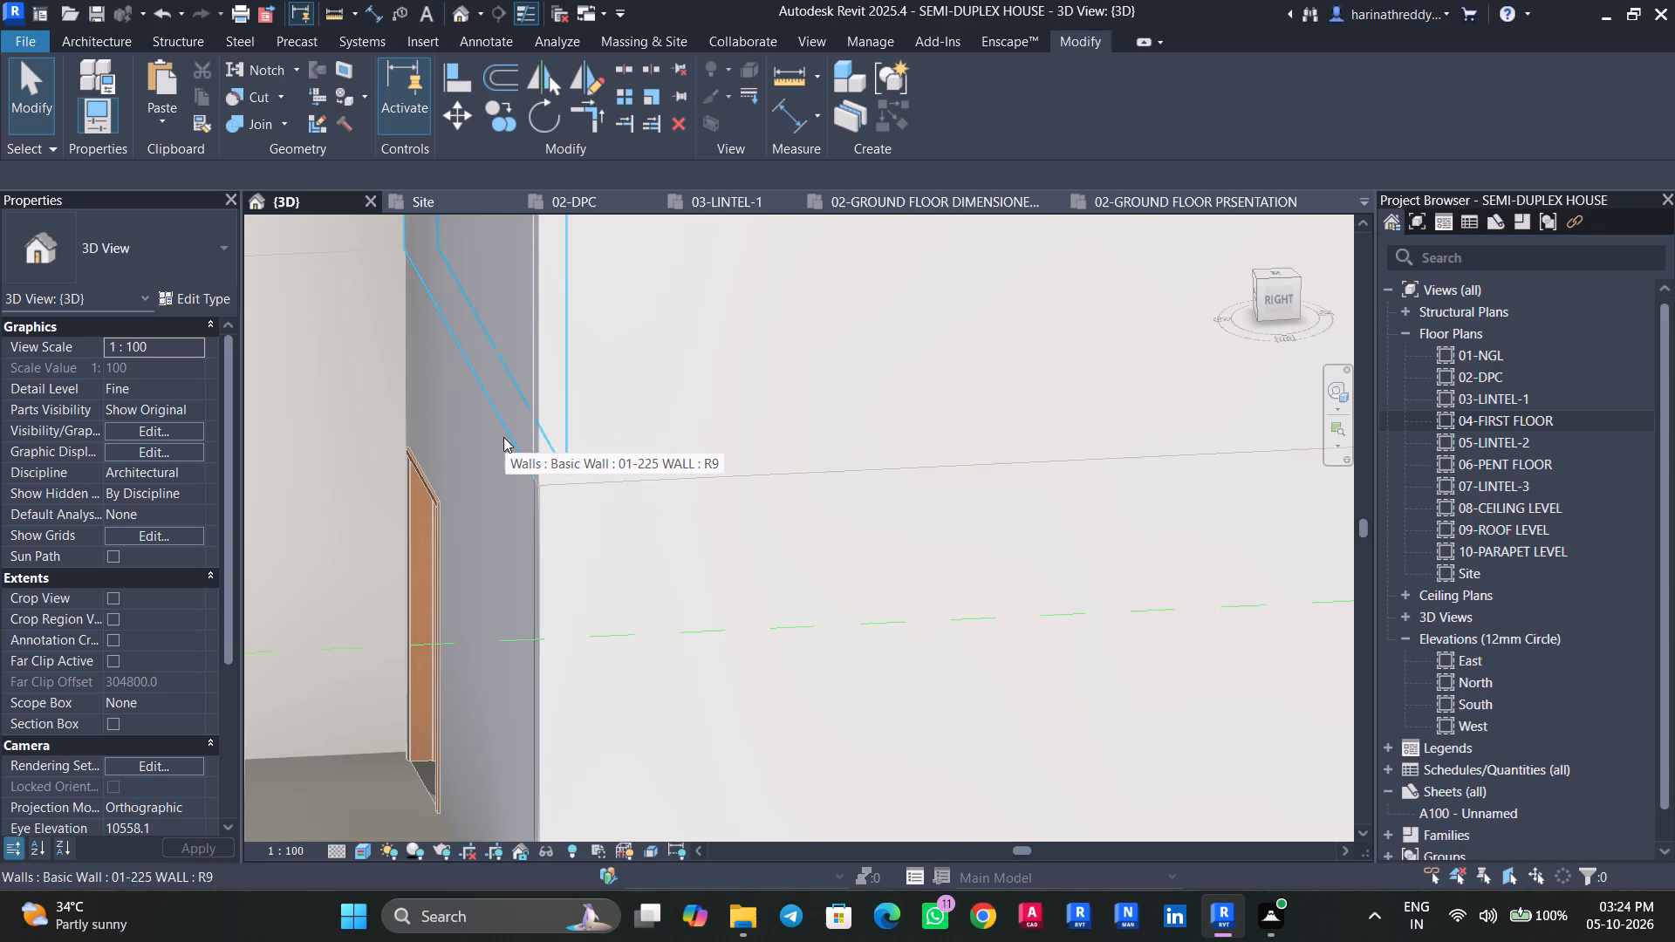
# In the 02-DPC floor plan, split the wall between the dining area and living room in line with the living room's outer wall.
pyautogui.doubleClick(1501, 376)
pyautogui.scroll(-3, 773, 628)
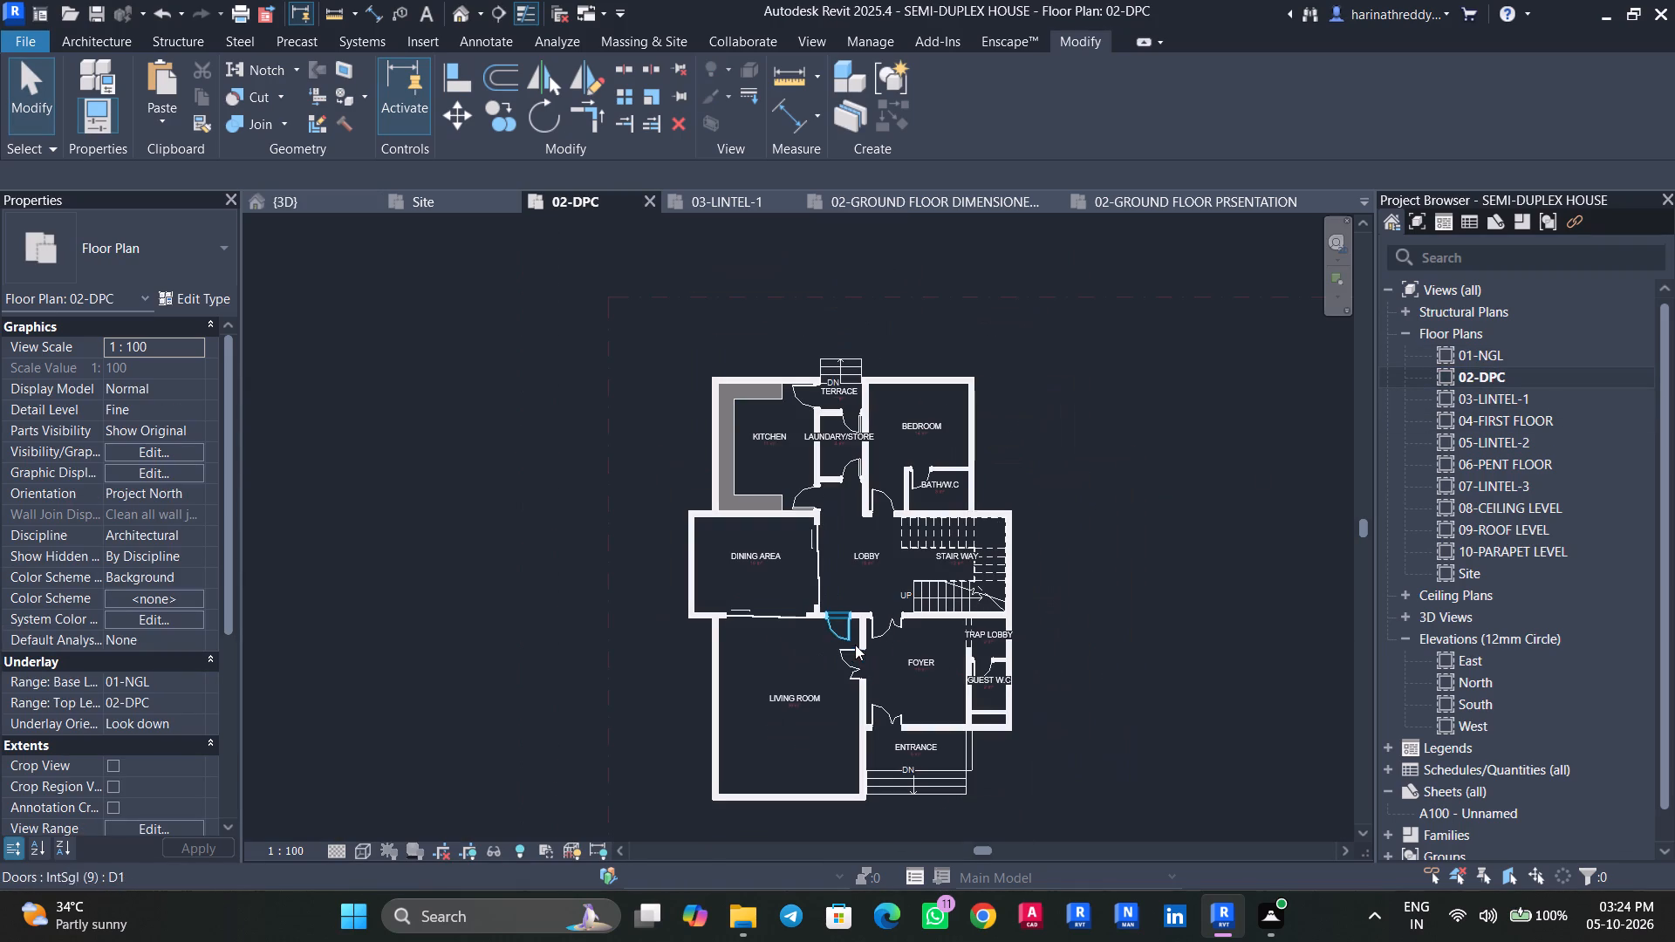
pyautogui.click(527, 10)
pyautogui.scroll(3, 724, 581)
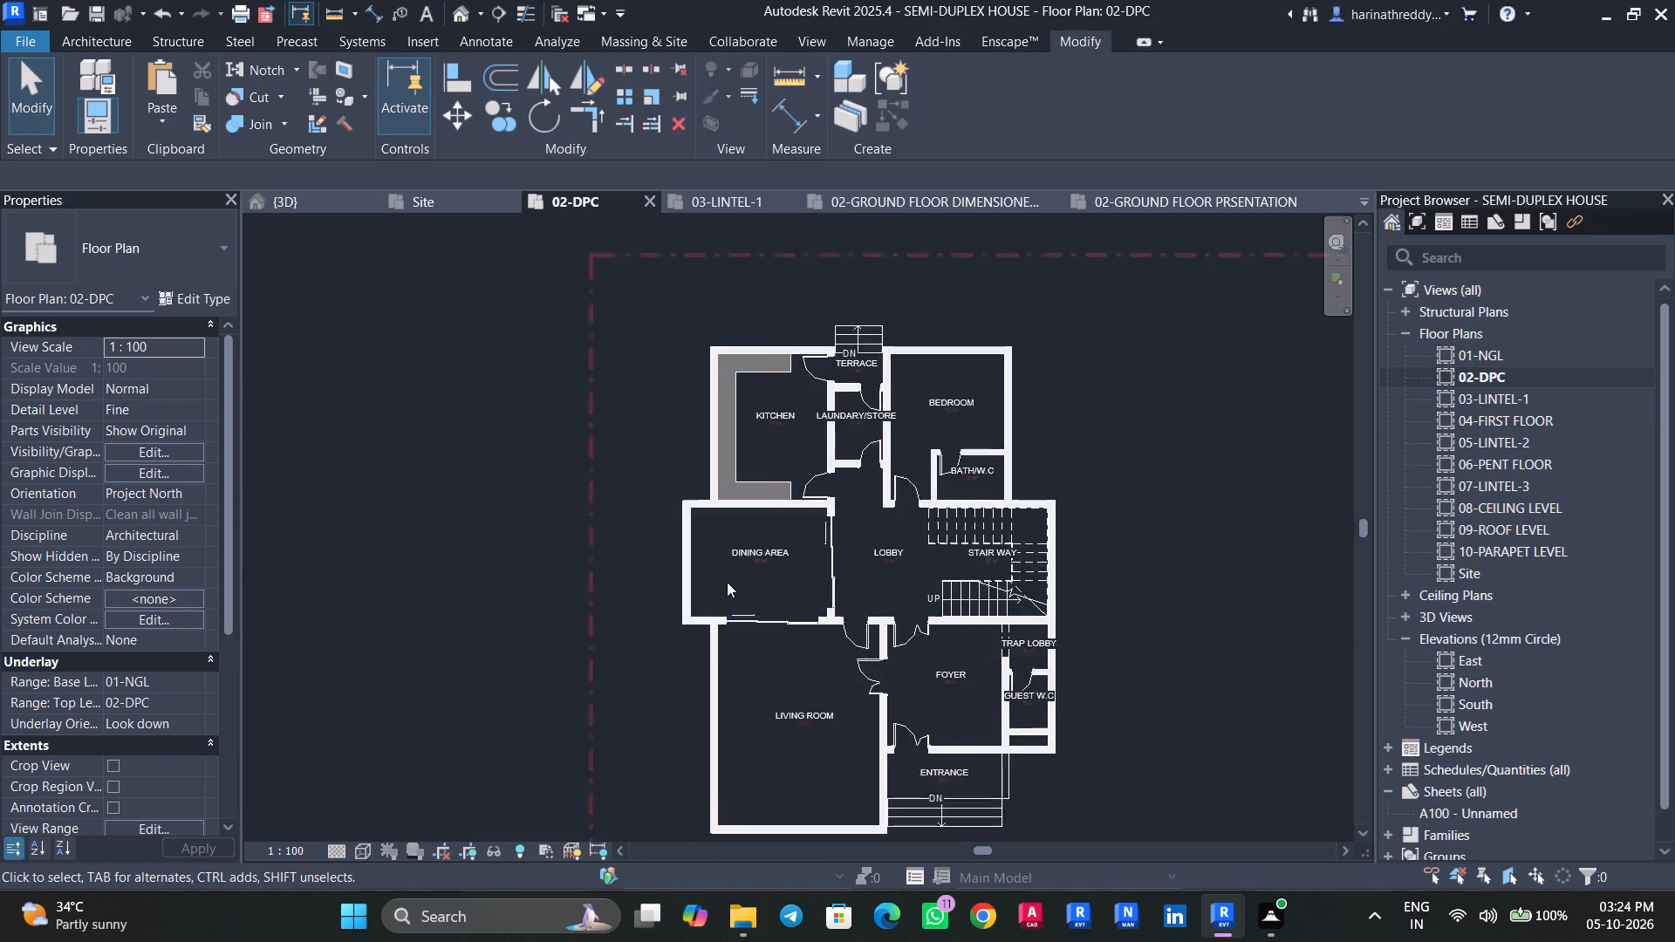
pyautogui.scroll(6, 727, 582)
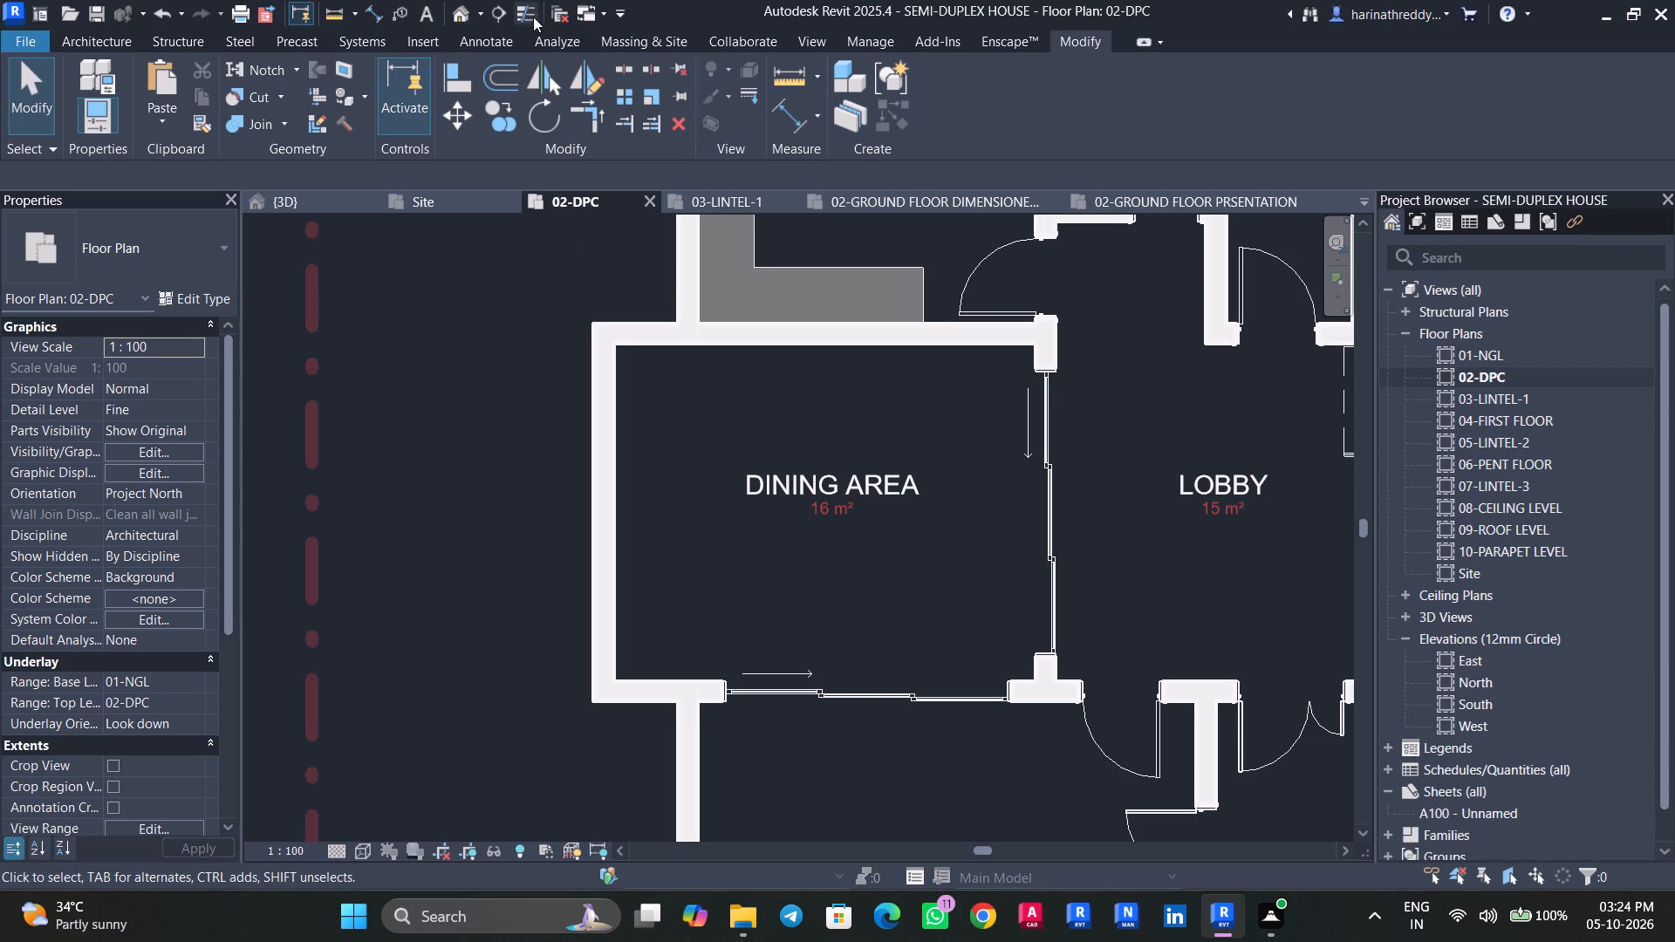
pyautogui.click(530, 15)
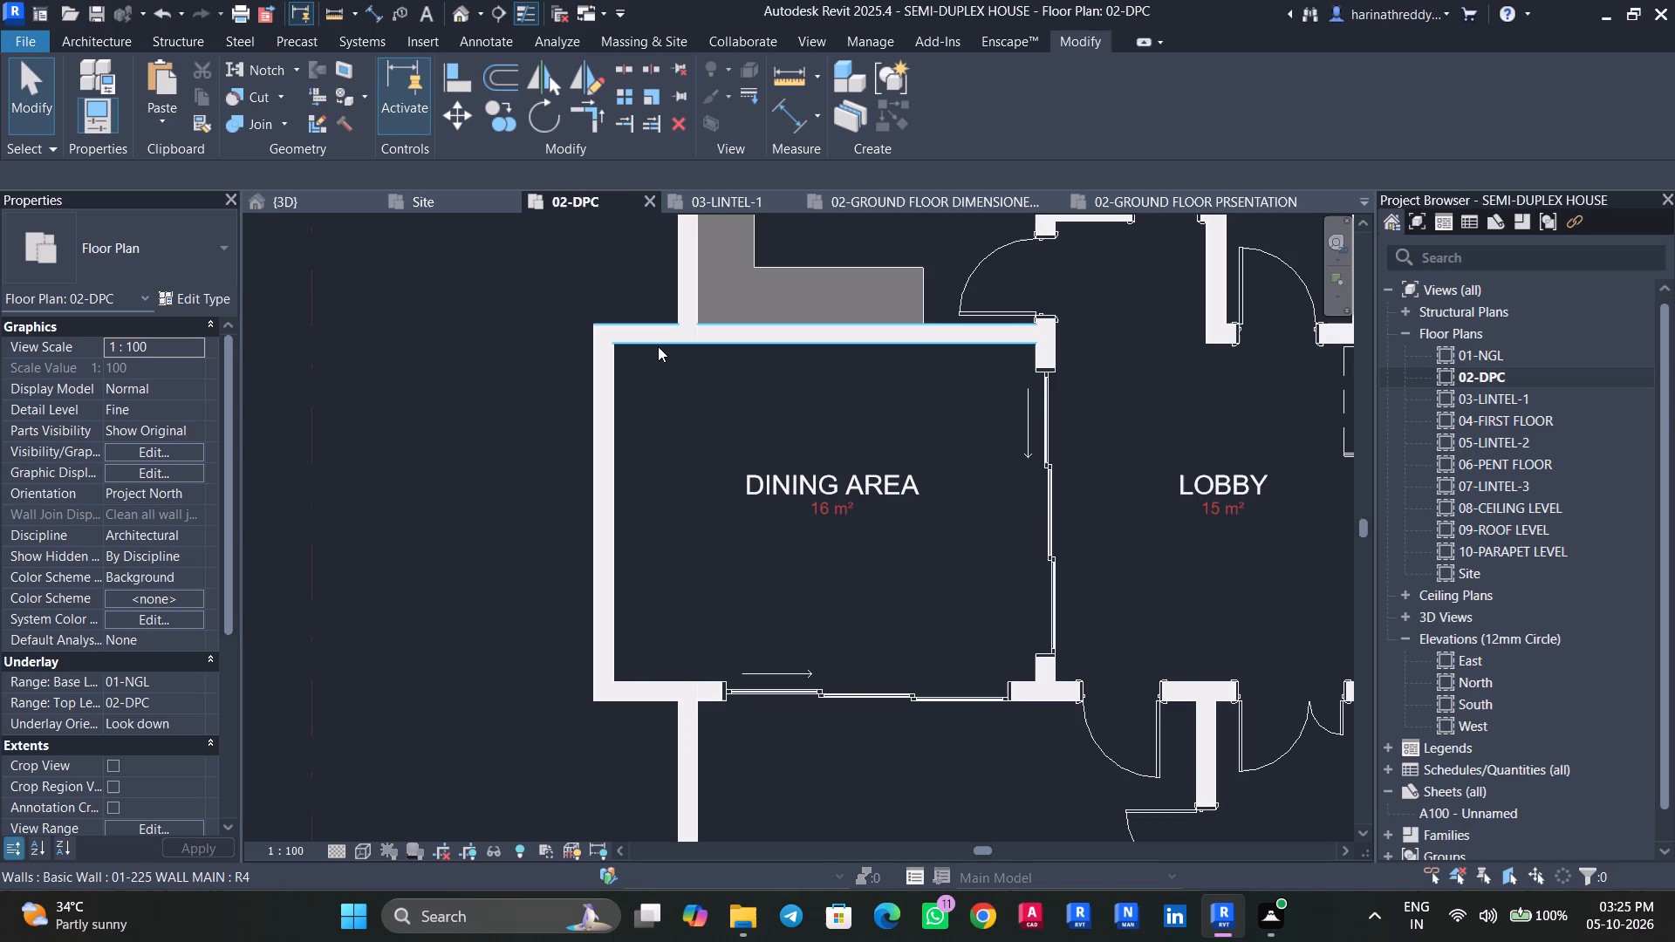
pyautogui.write('SL')
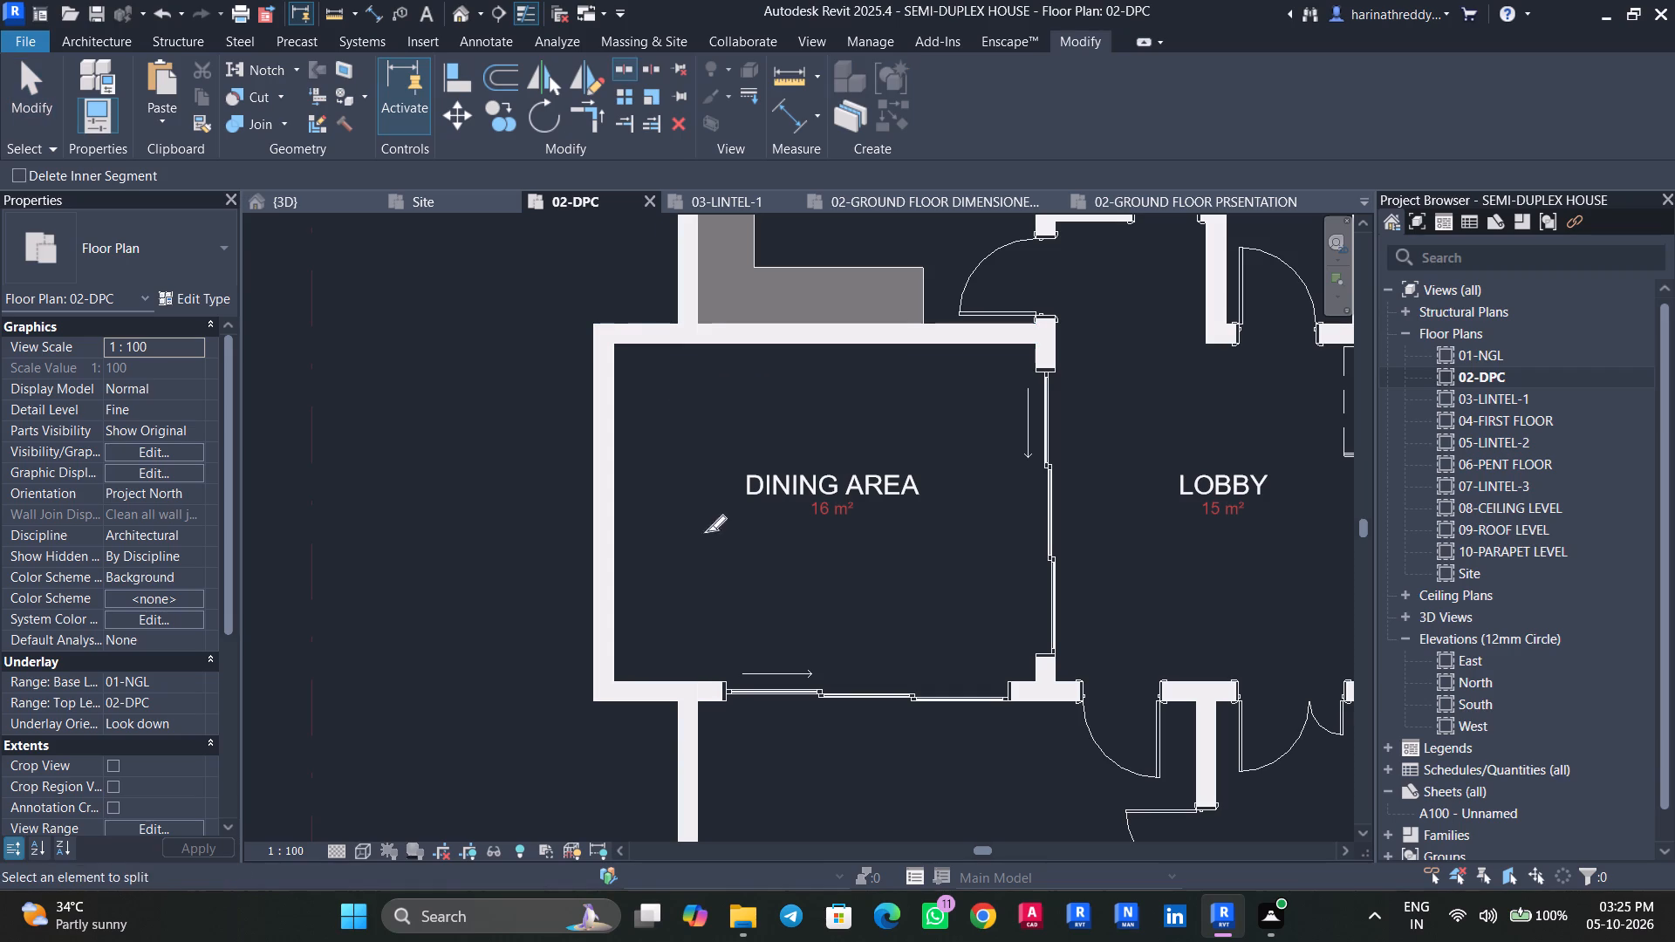
pyautogui.scroll(10, 669, 665)
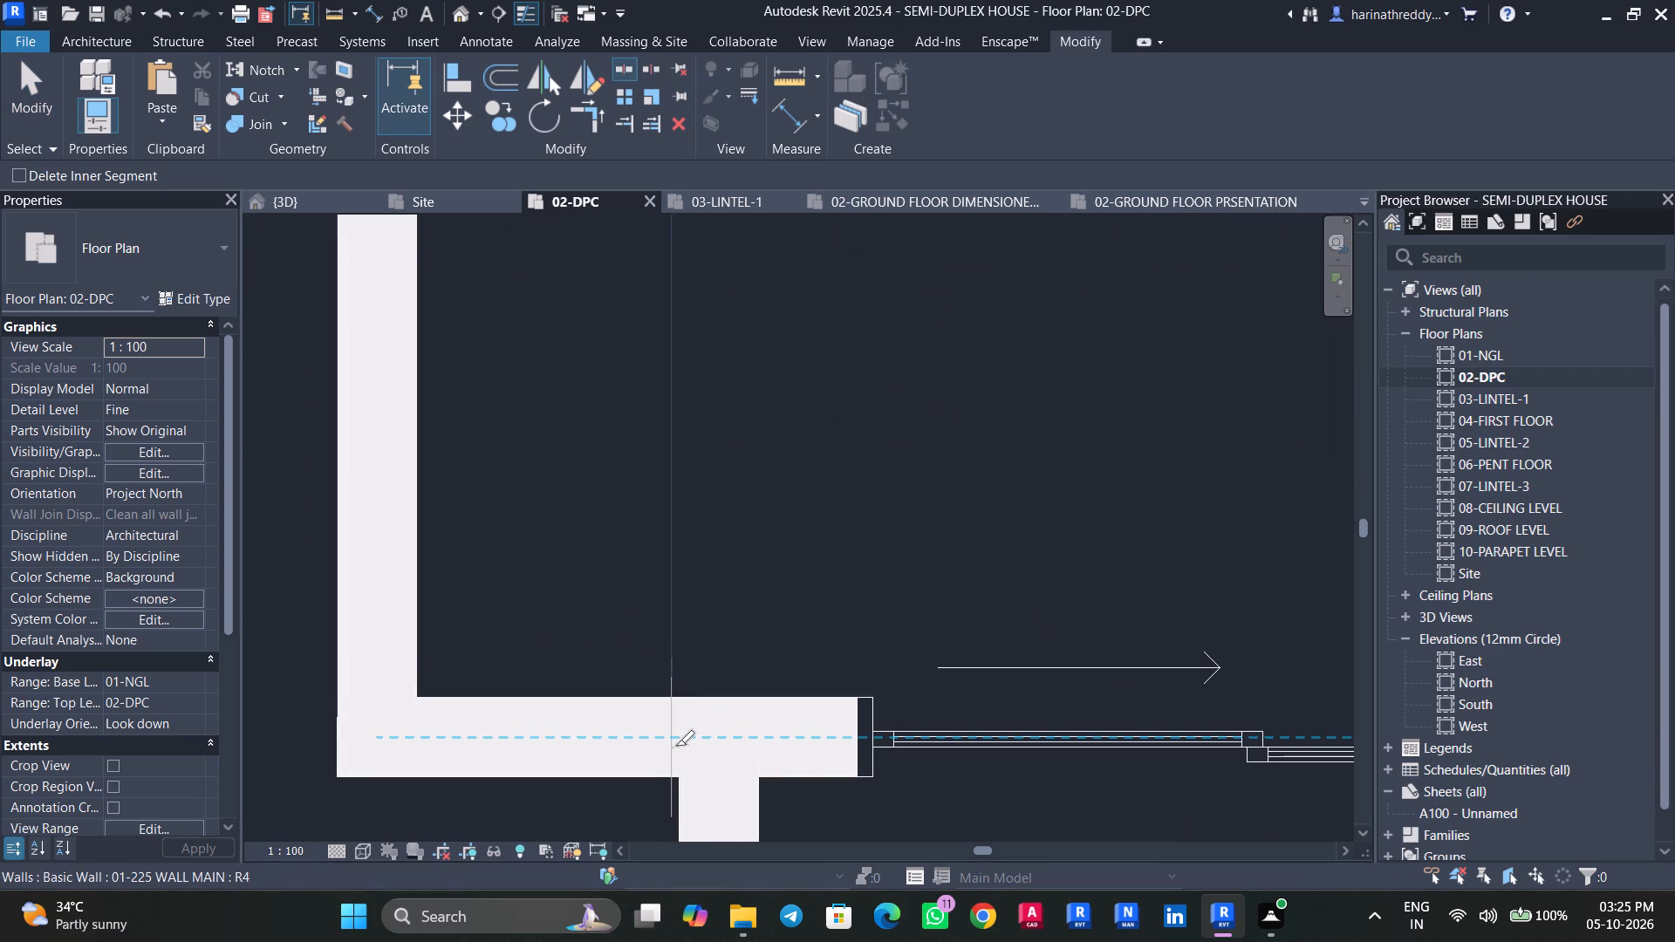
pyautogui.click(678, 746)
# Split the wall between the dining area and kitchen at the outer face of the kitchen's side wall.
pyautogui.scroll(-8, 653, 580)
pyautogui.moveTo(683, 358); pyautogui.dragTo(687, 734, button='middle')
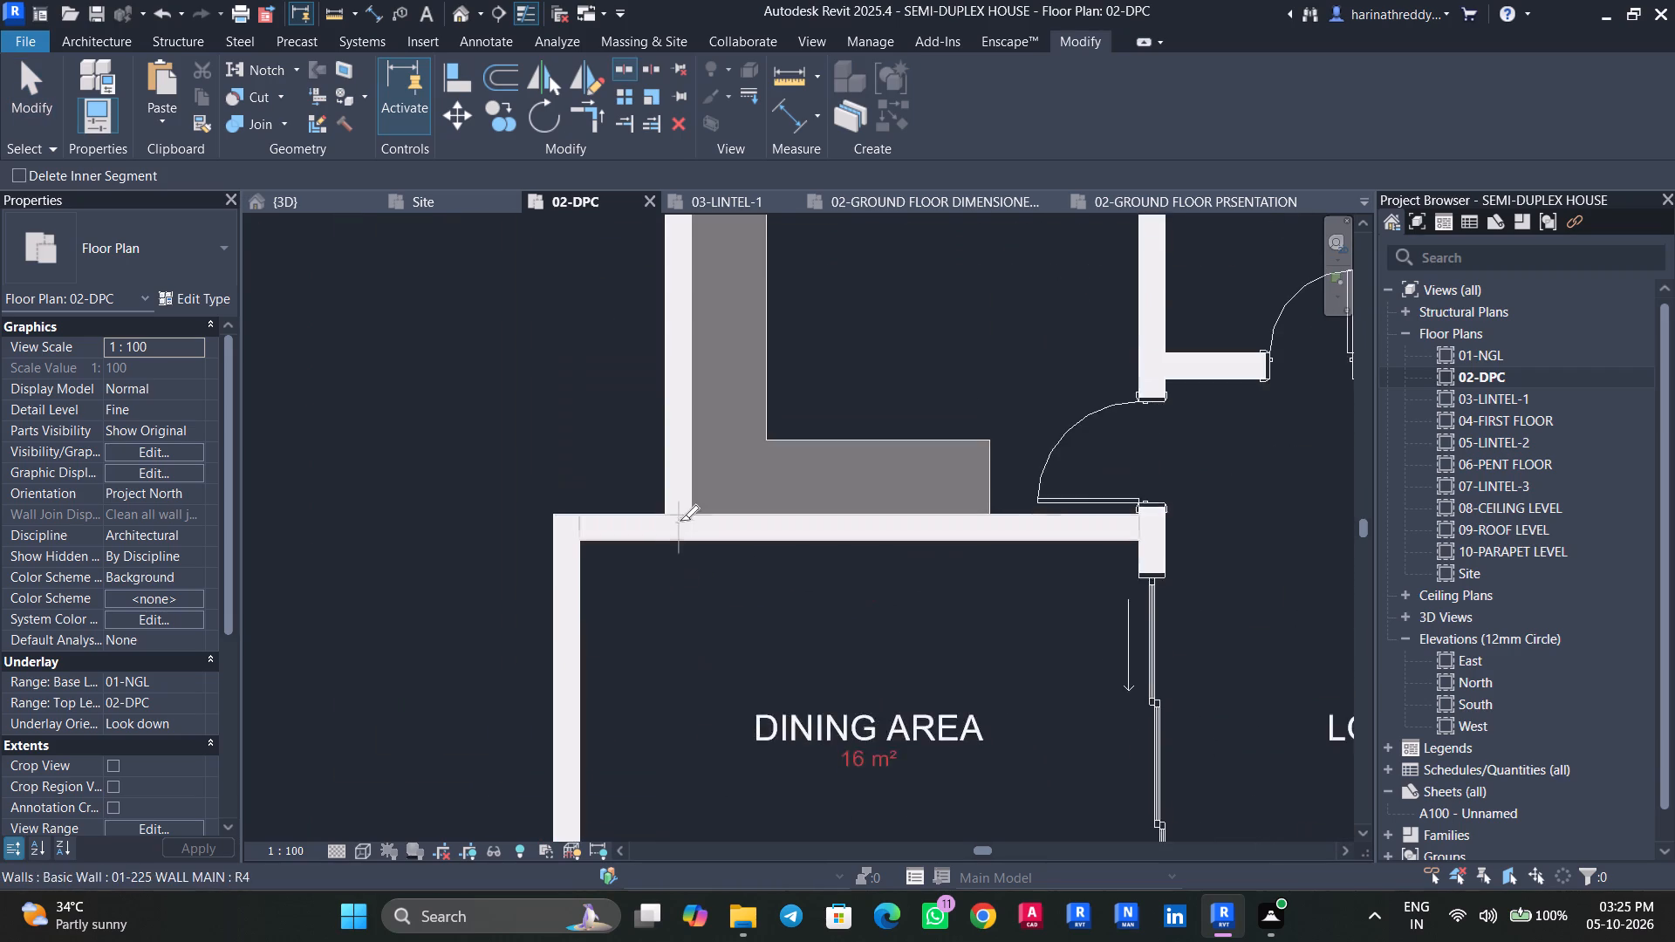
pyautogui.scroll(15, 680, 518)
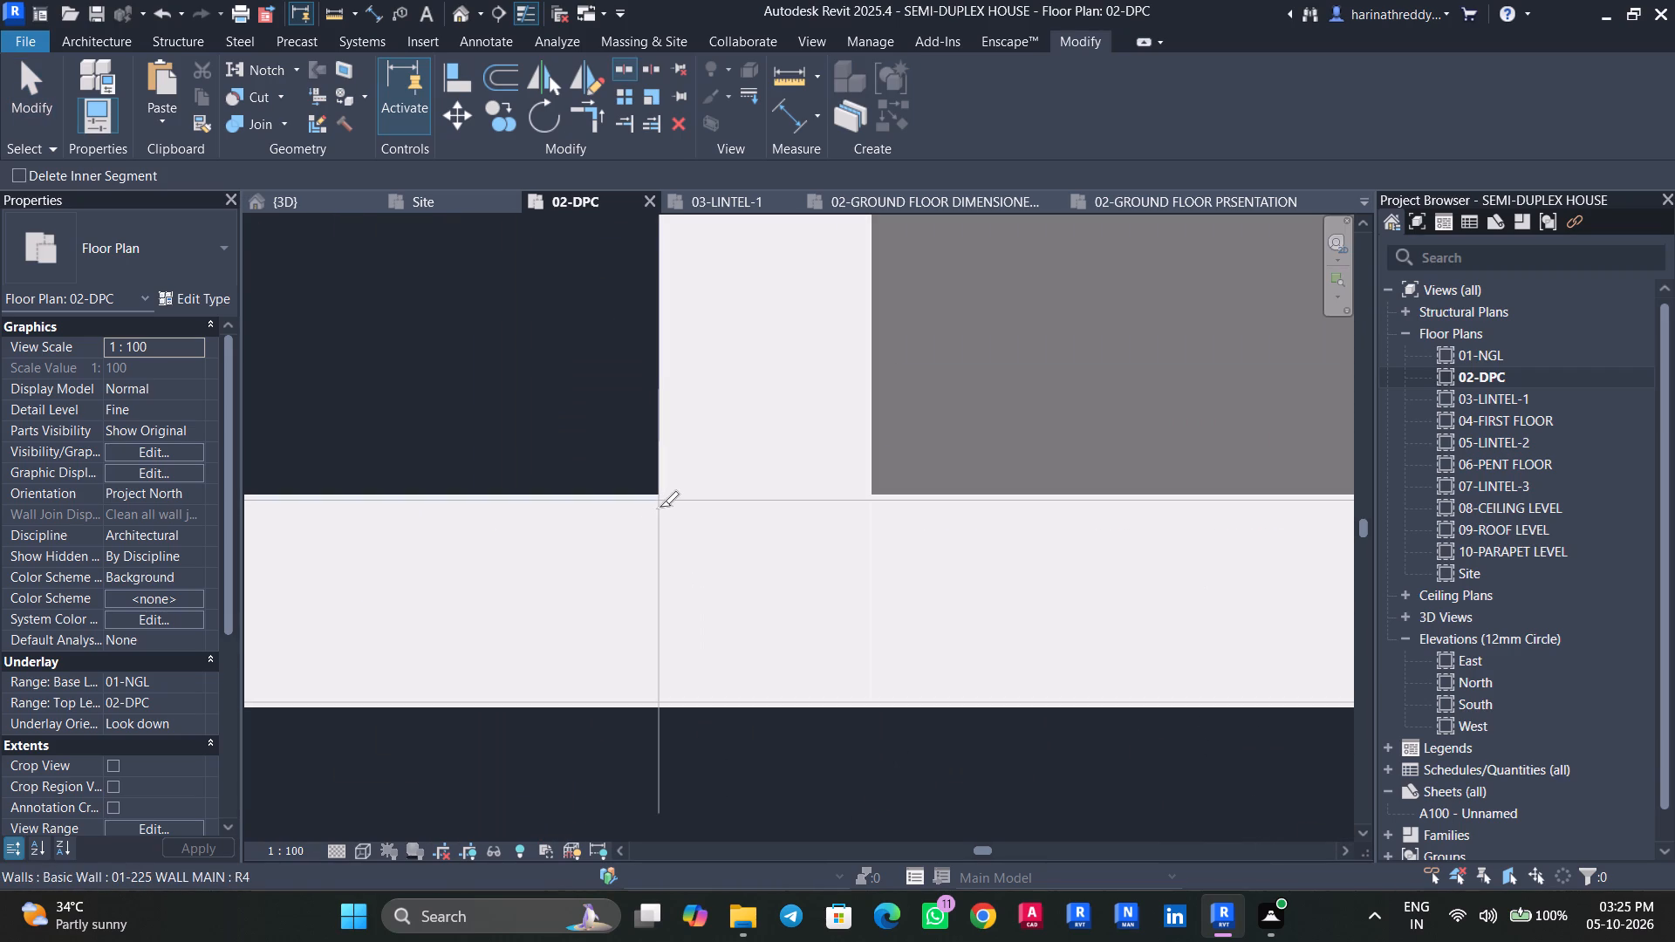
pyautogui.click(660, 507)
pyautogui.press('Escape')
pyautogui.press('Escape')
pyautogui.scroll(-1, 588, 539)
pyautogui.scroll(2, 588, 539)
pyautogui.scroll(-7, 588, 539)
# Set the top constraint of the three wall pieces around the dining area's projecting end to 10-PARAPET LEVEL.
pyautogui.click(565, 508)
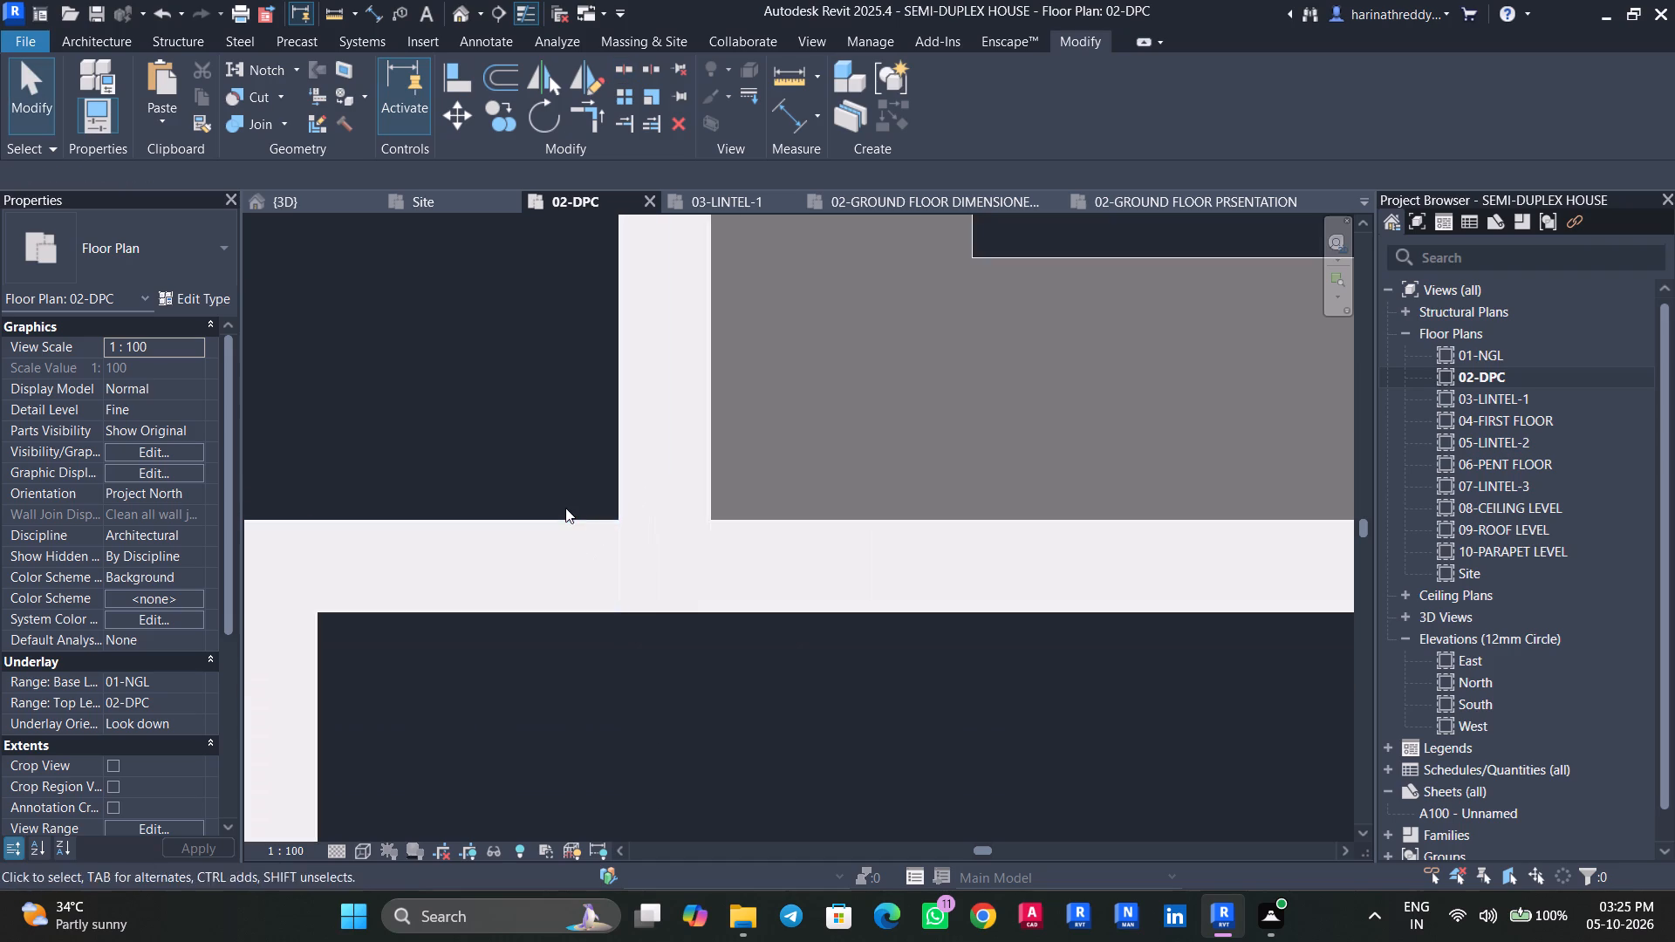
pyautogui.click(564, 539)
pyautogui.scroll(-5, 564, 539)
pyautogui.click(563, 530)
pyautogui.scroll(-8, 563, 530)
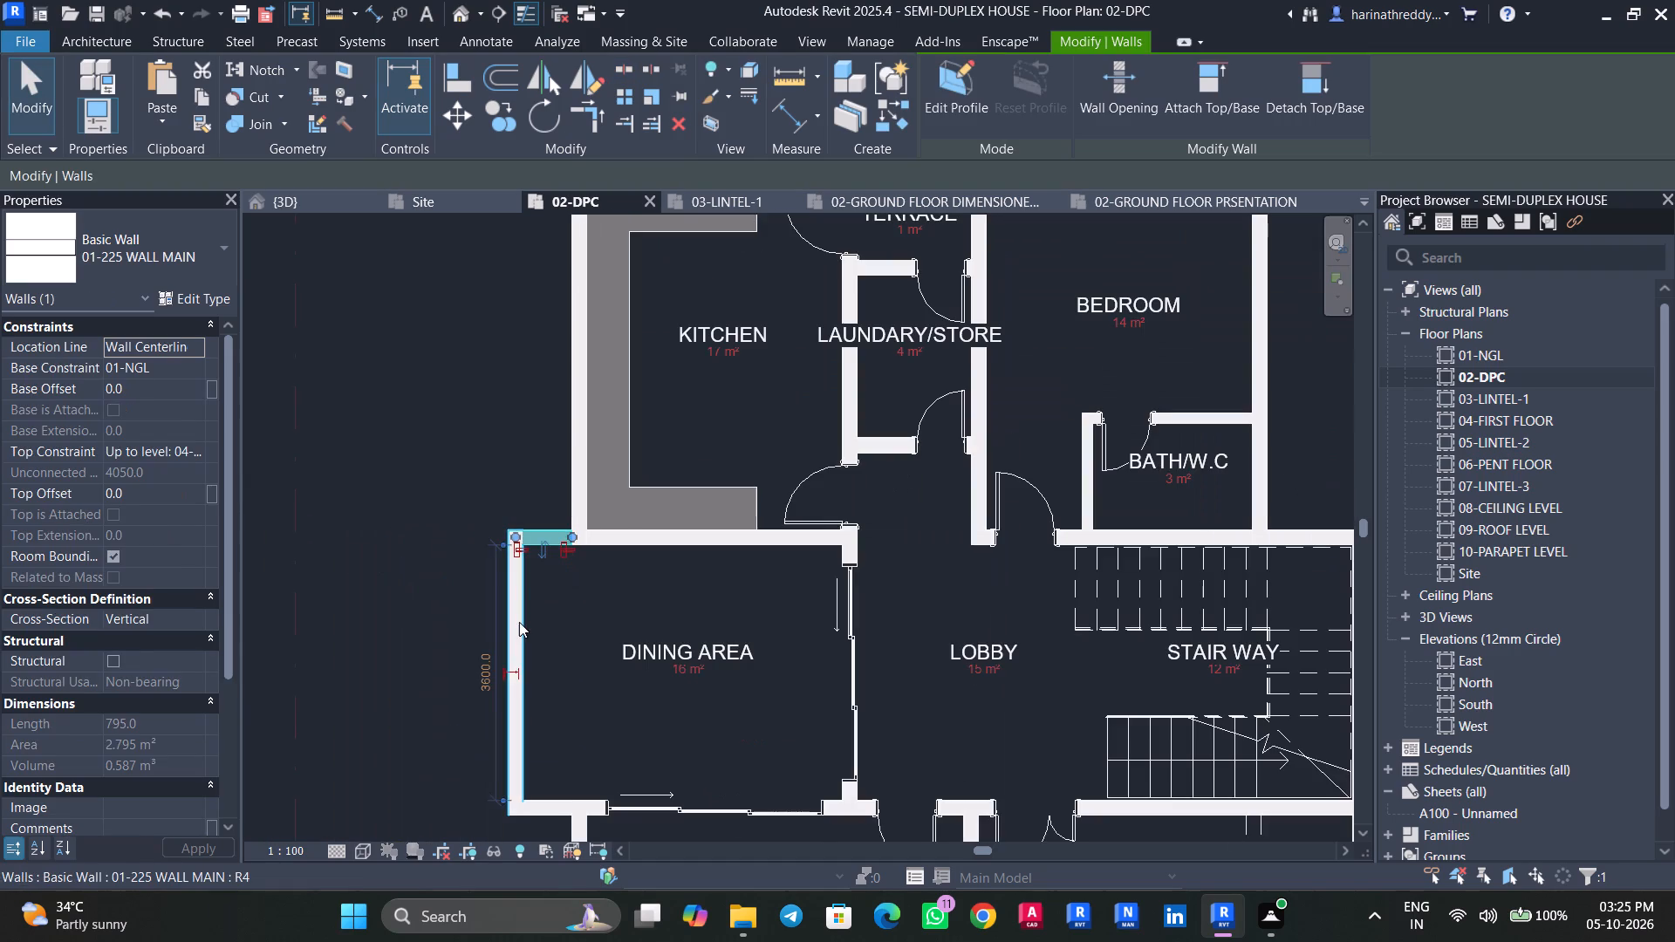
pyautogui.keyDown('ctrl'); pyautogui.click(519, 622); pyautogui.keyUp('ctrl')
pyautogui.moveTo(585, 655); pyautogui.dragTo(648, 419, button='middle')
pyautogui.scroll(5, 590, 567)
pyautogui.keyDown('ctrl'); pyautogui.click(622, 584); pyautogui.keyUp('ctrl')
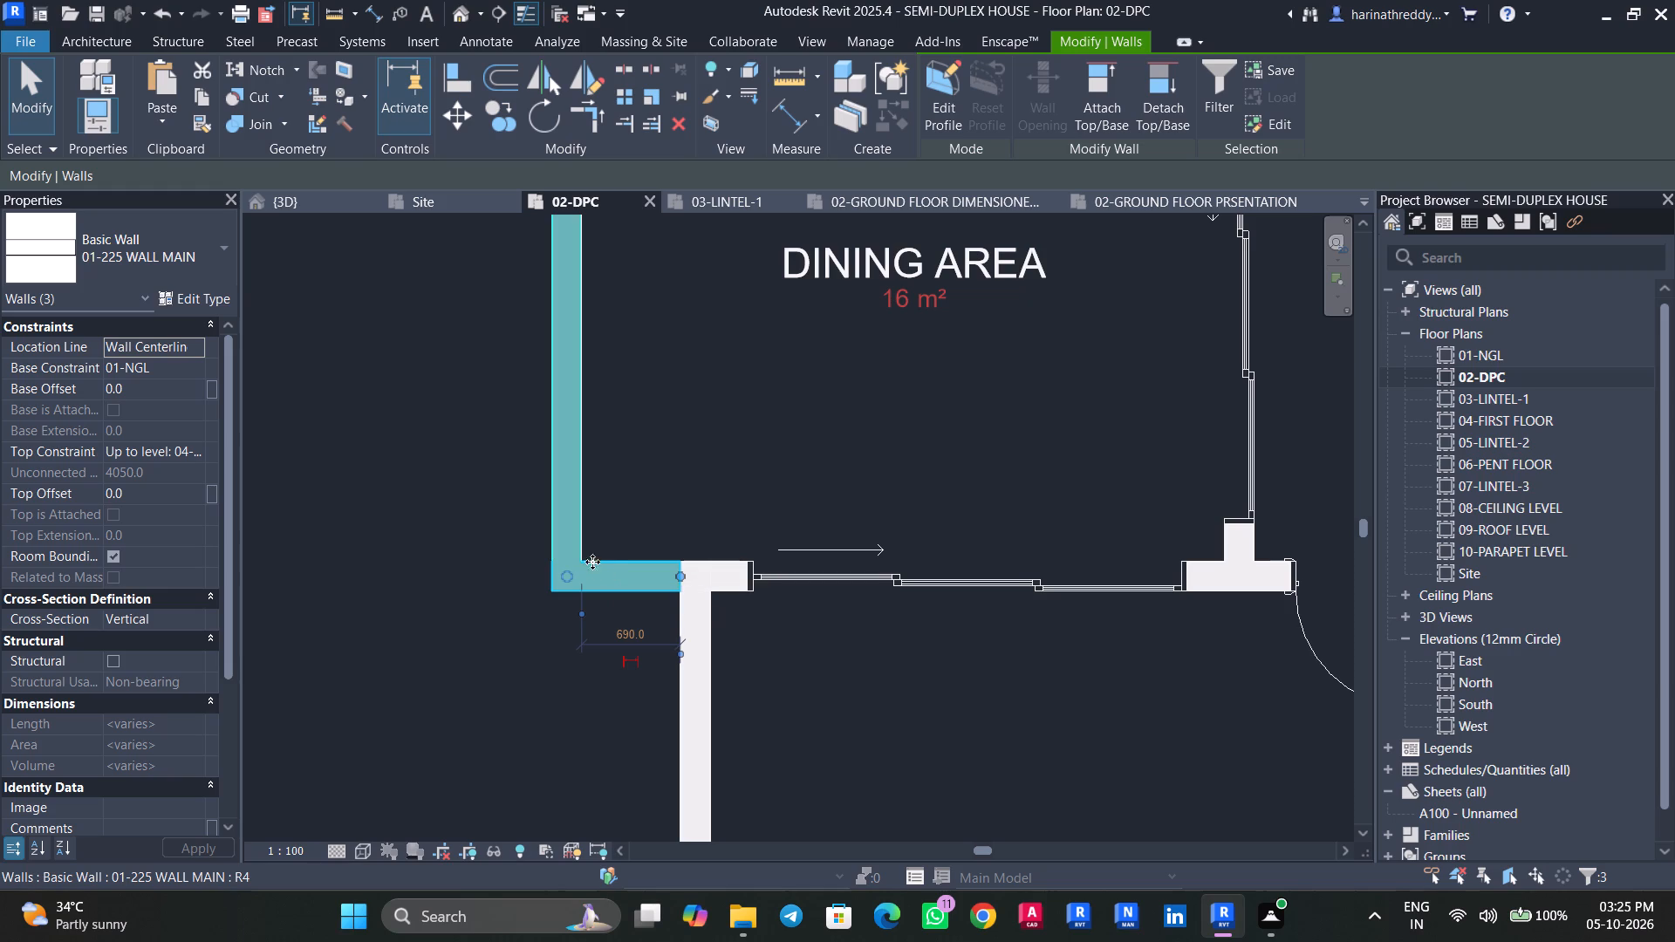
pyautogui.click(207, 454)
pyautogui.click(197, 447)
pyautogui.scroll(-4, 225, 542)
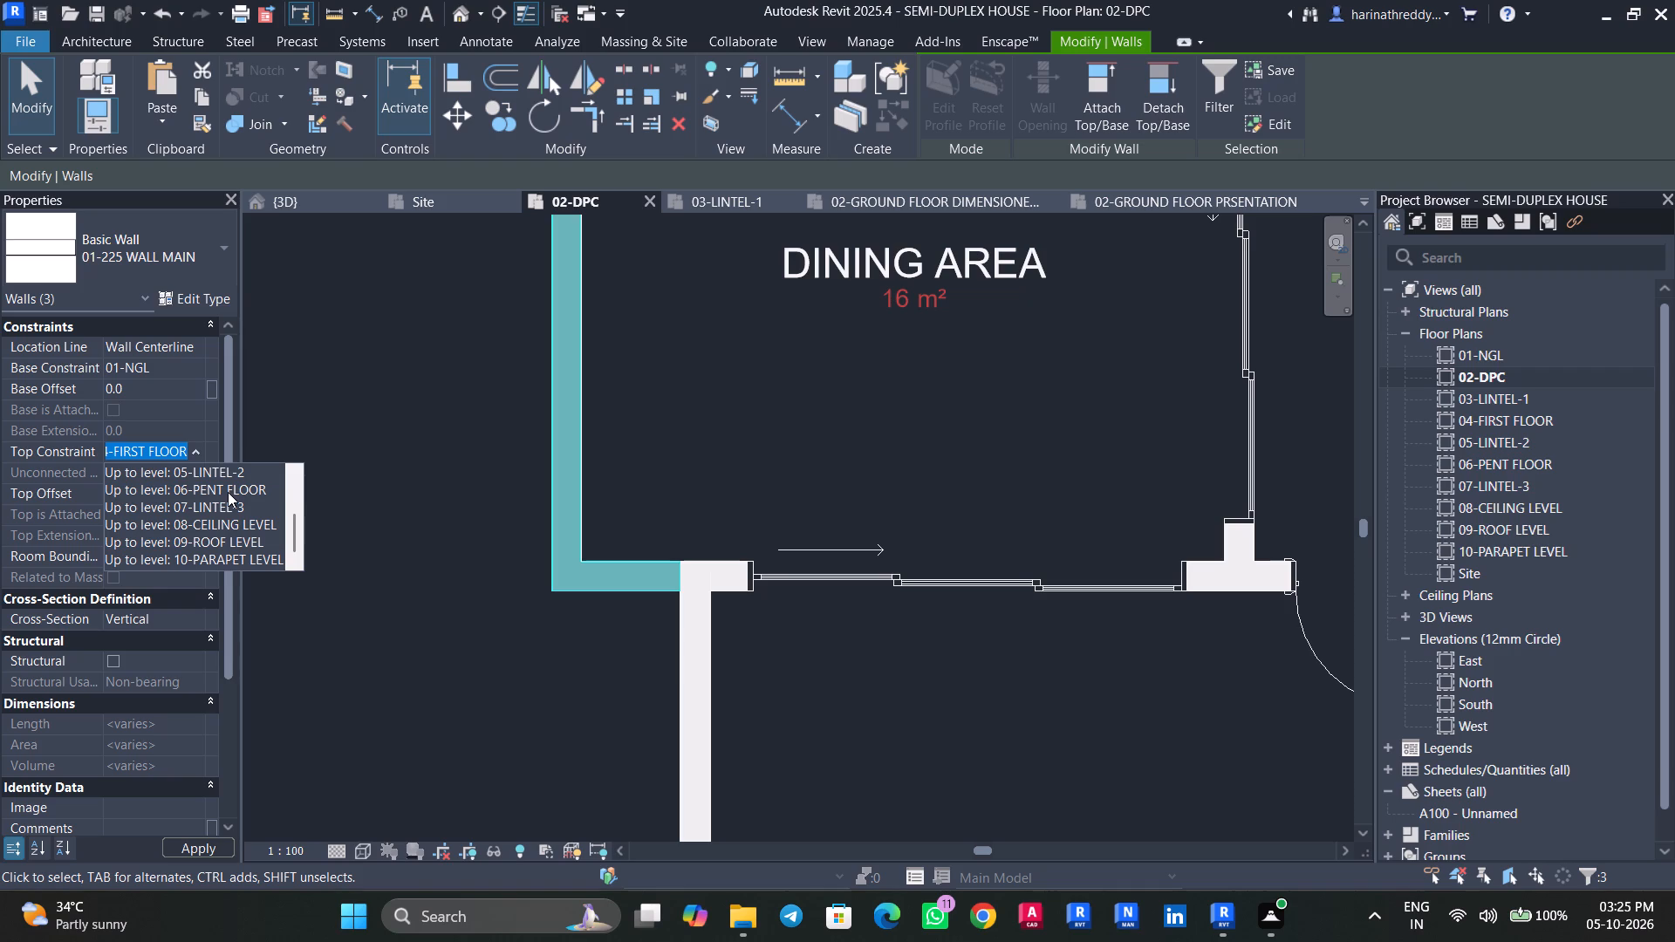
pyautogui.click(242, 554)
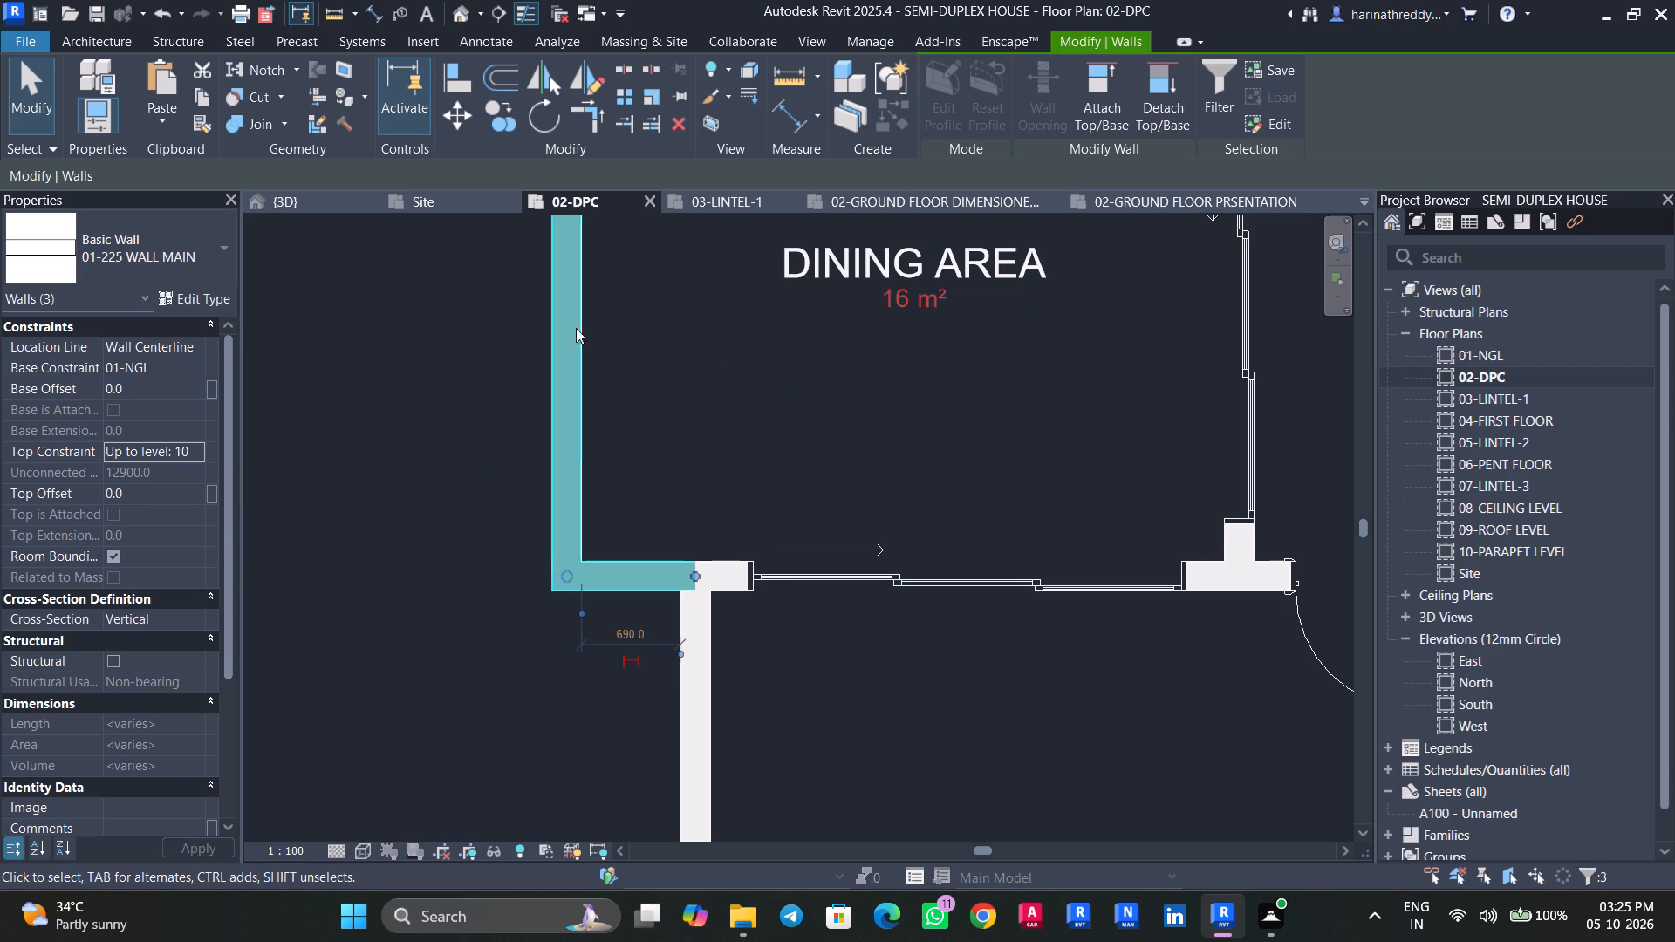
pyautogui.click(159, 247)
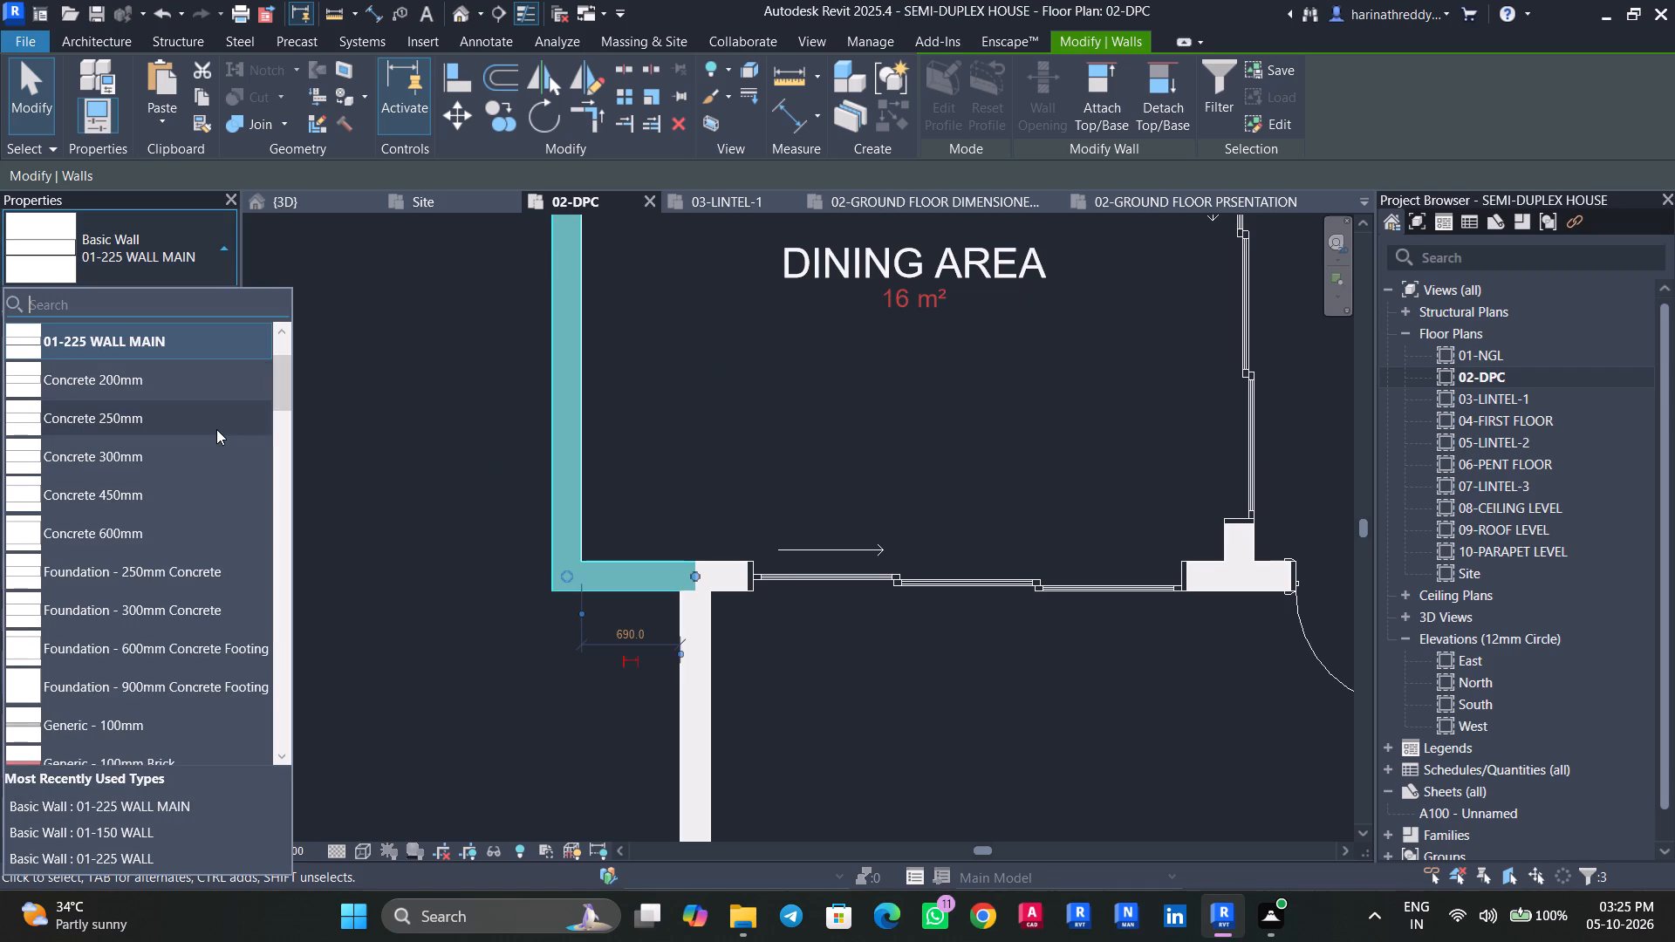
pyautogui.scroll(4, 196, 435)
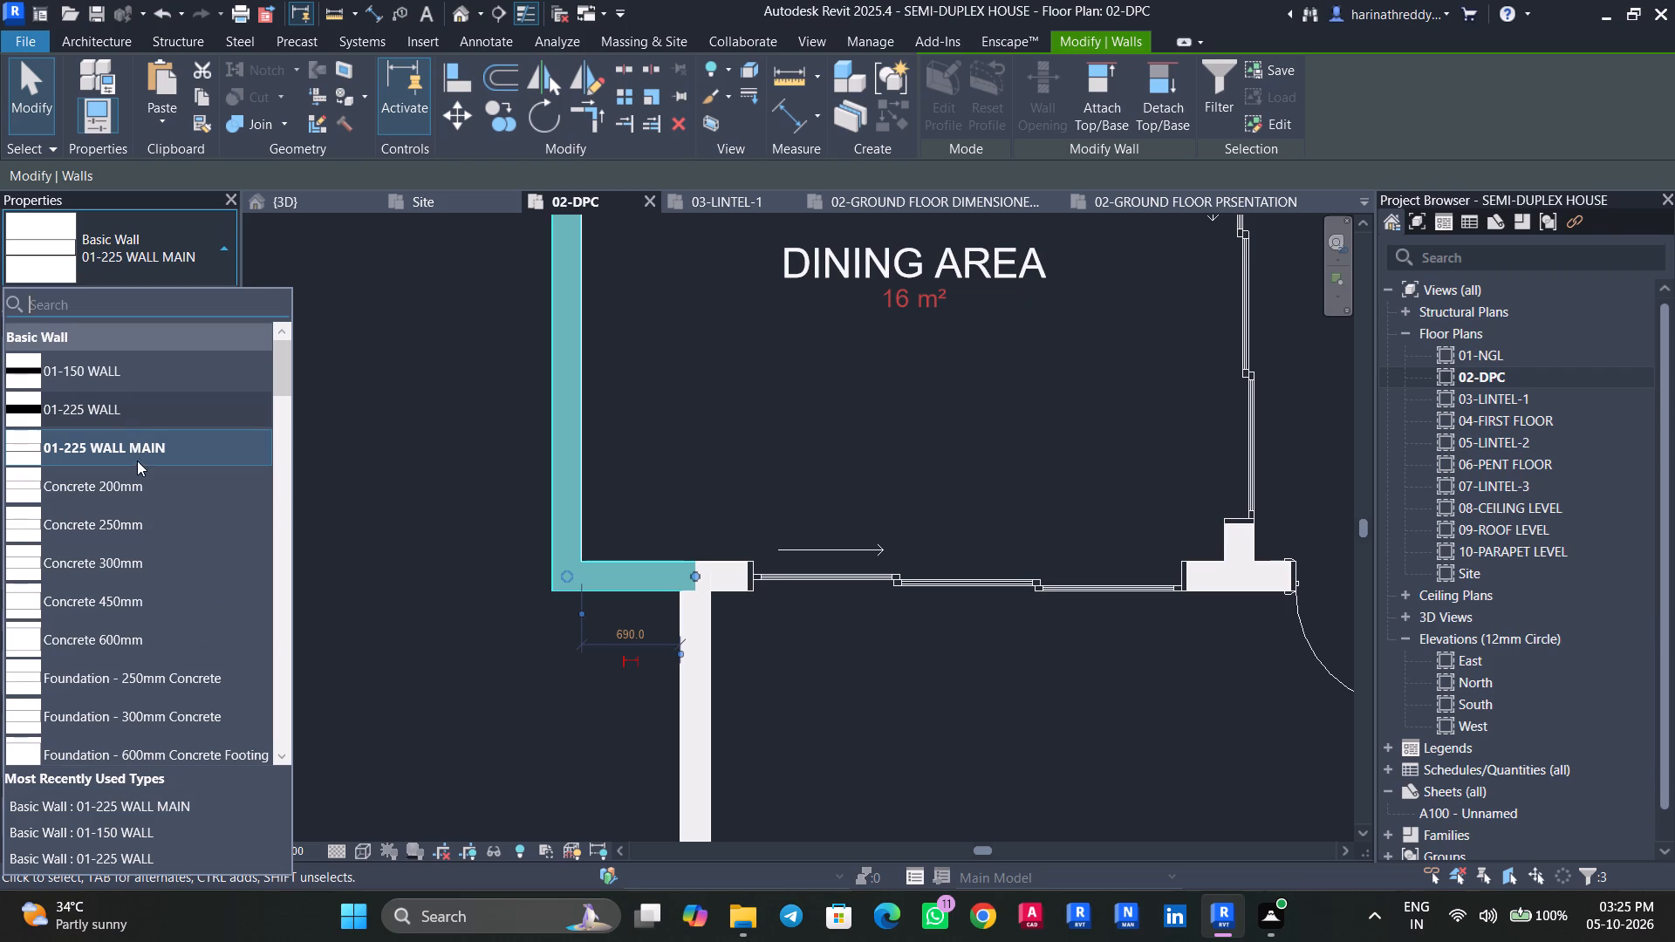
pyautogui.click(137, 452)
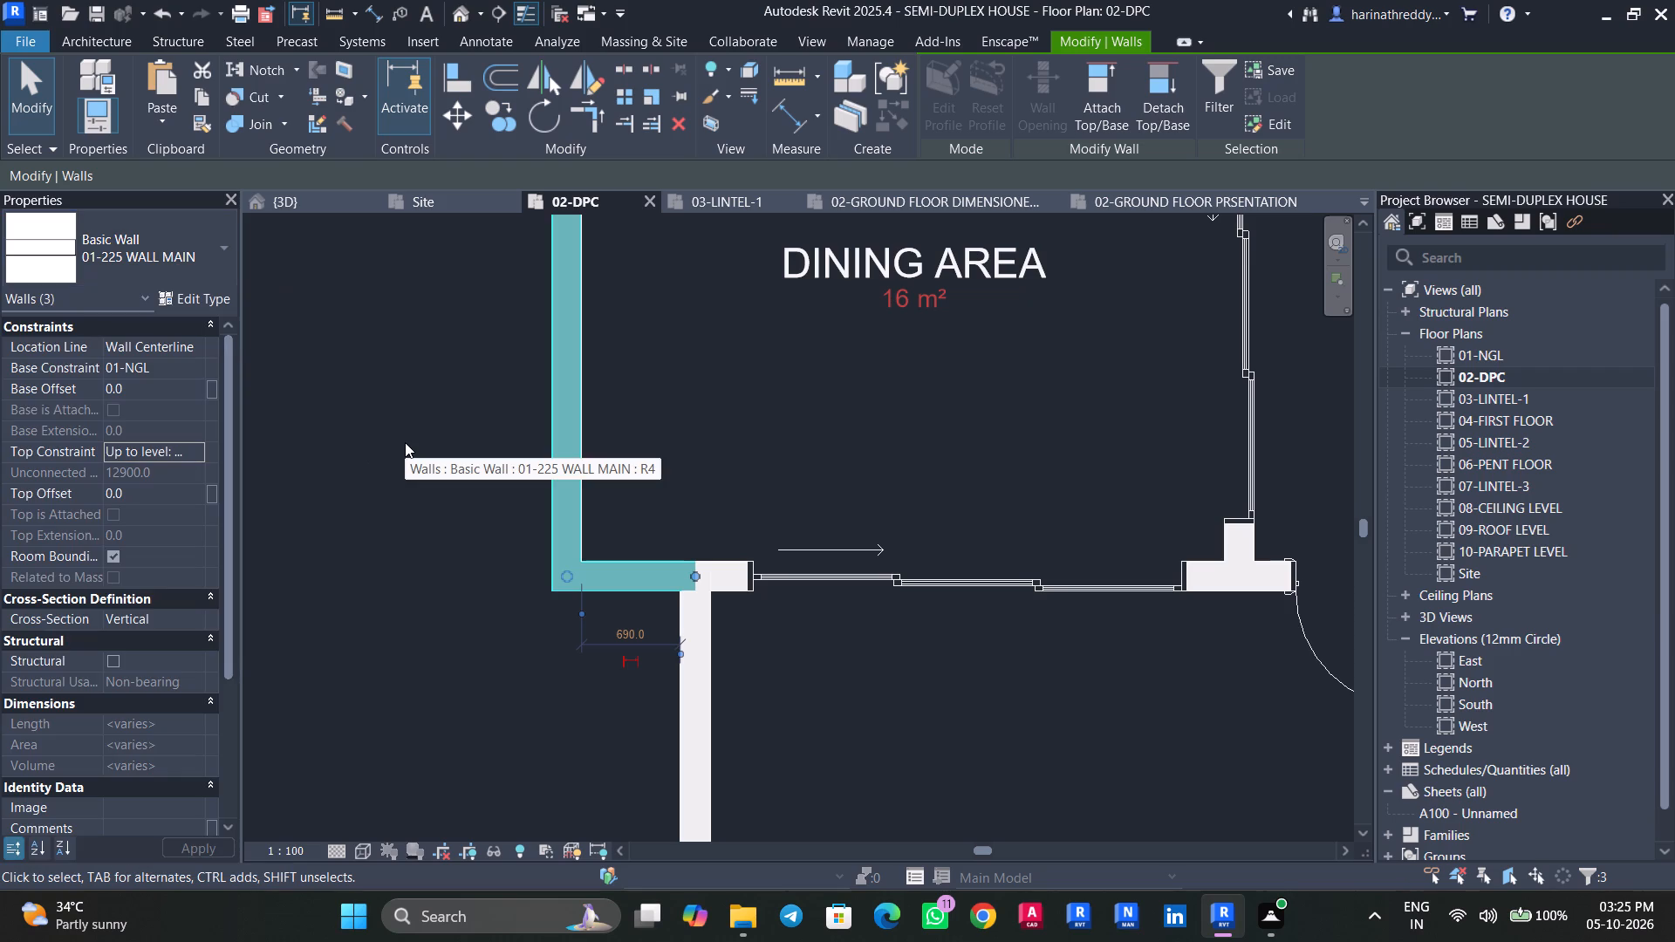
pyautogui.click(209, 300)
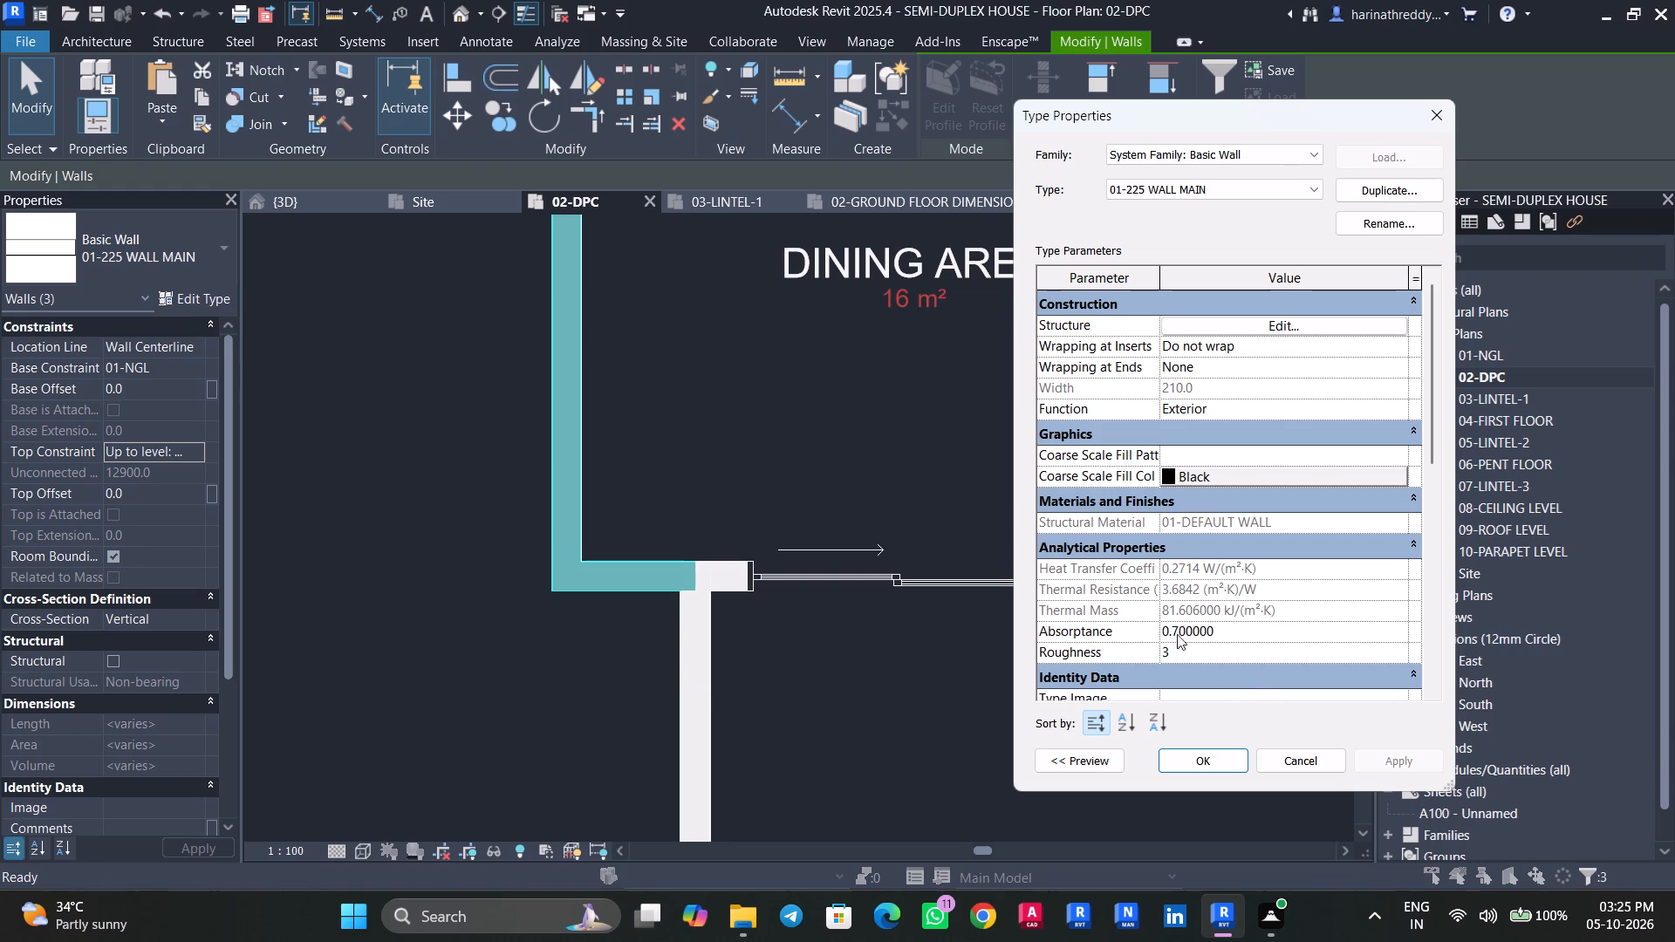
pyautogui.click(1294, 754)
# Change the three walls around the dining area's projecting end to the 01-225 WALL type.
pyautogui.scroll(-4, 807, 502)
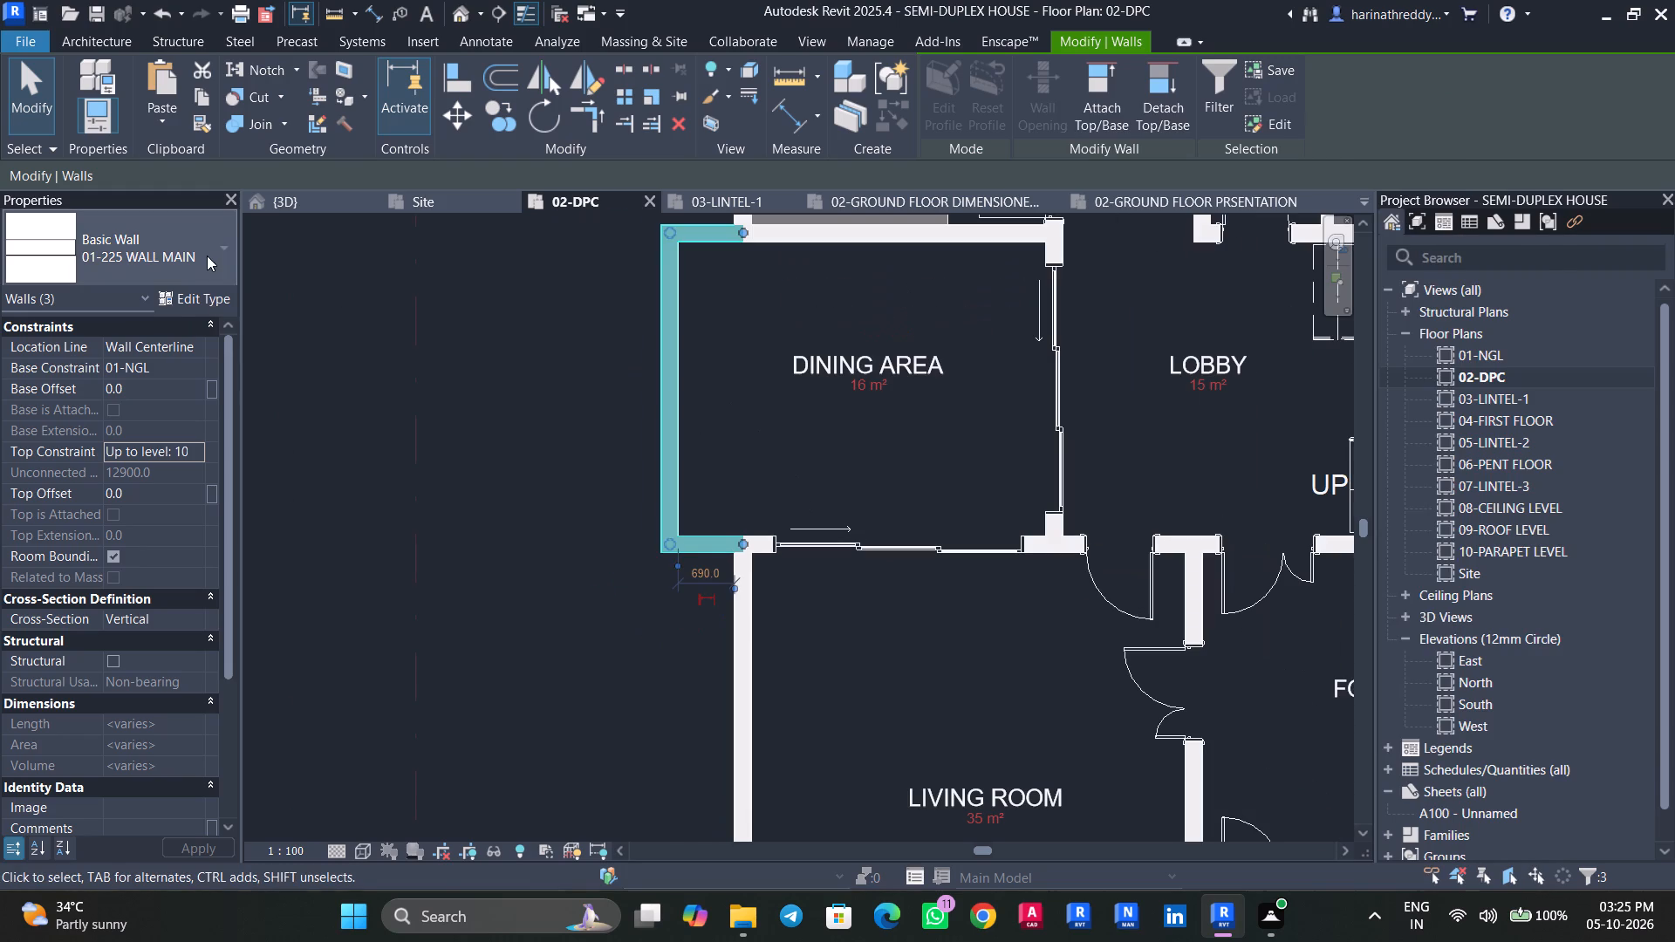
pyautogui.click(207, 256)
pyautogui.scroll(4, 81, 375)
pyautogui.click(116, 411)
pyautogui.scroll(-3, 690, 455)
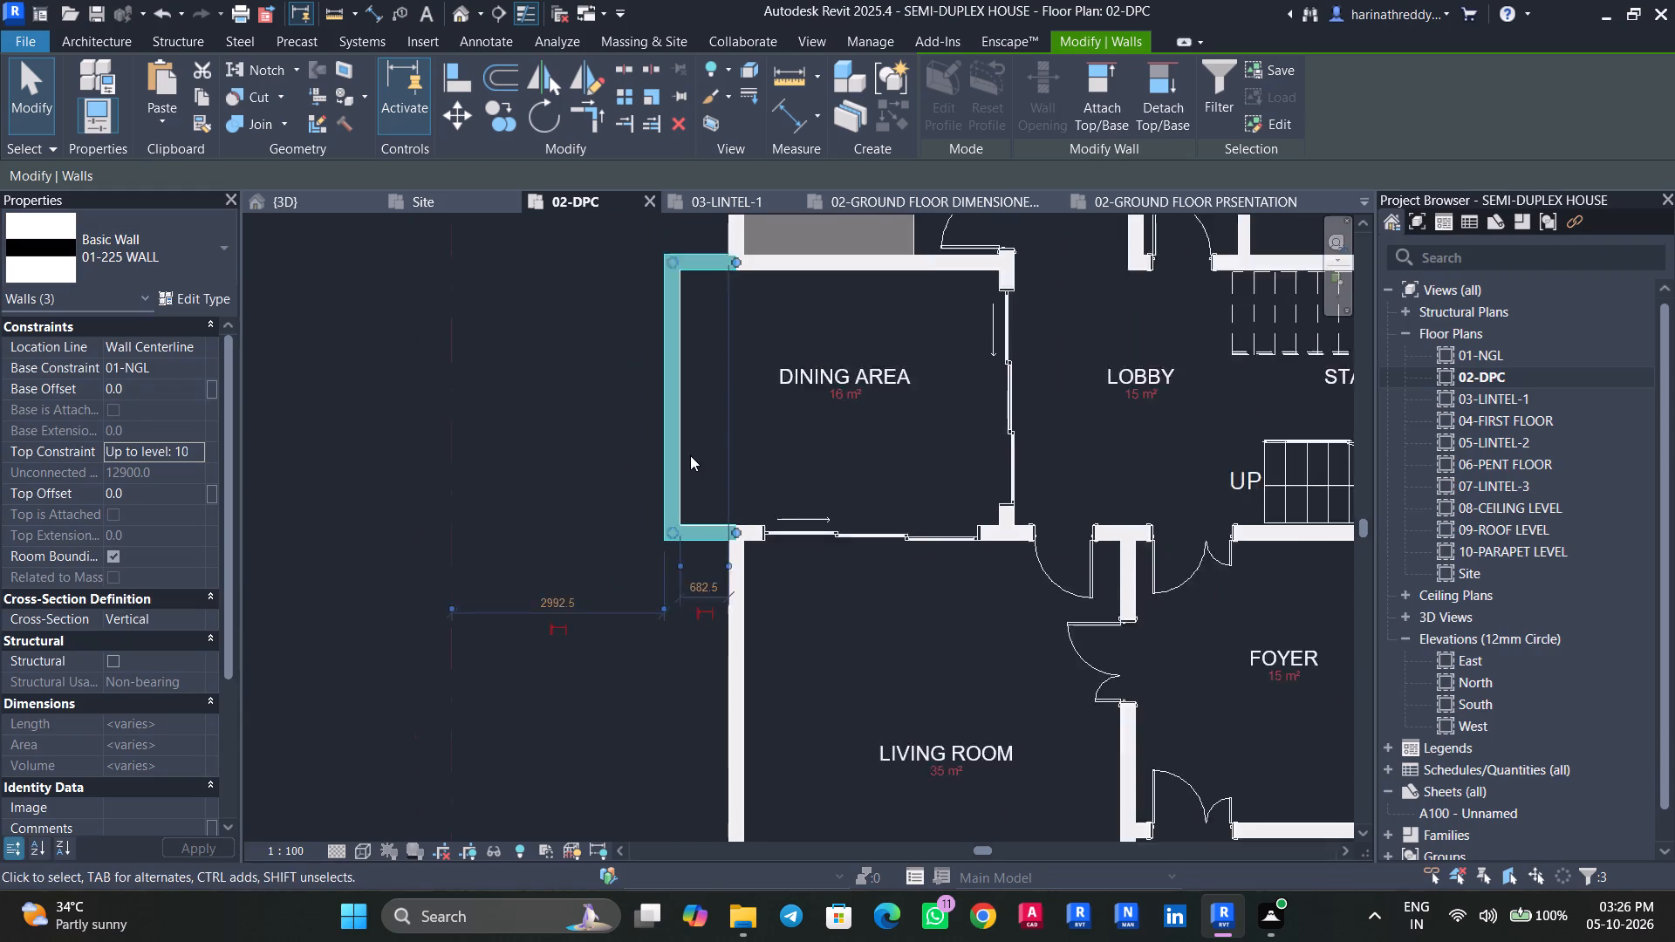
pyautogui.moveTo(709, 438); pyautogui.dragTo(648, 515, button='middle')
pyautogui.press('Escape')
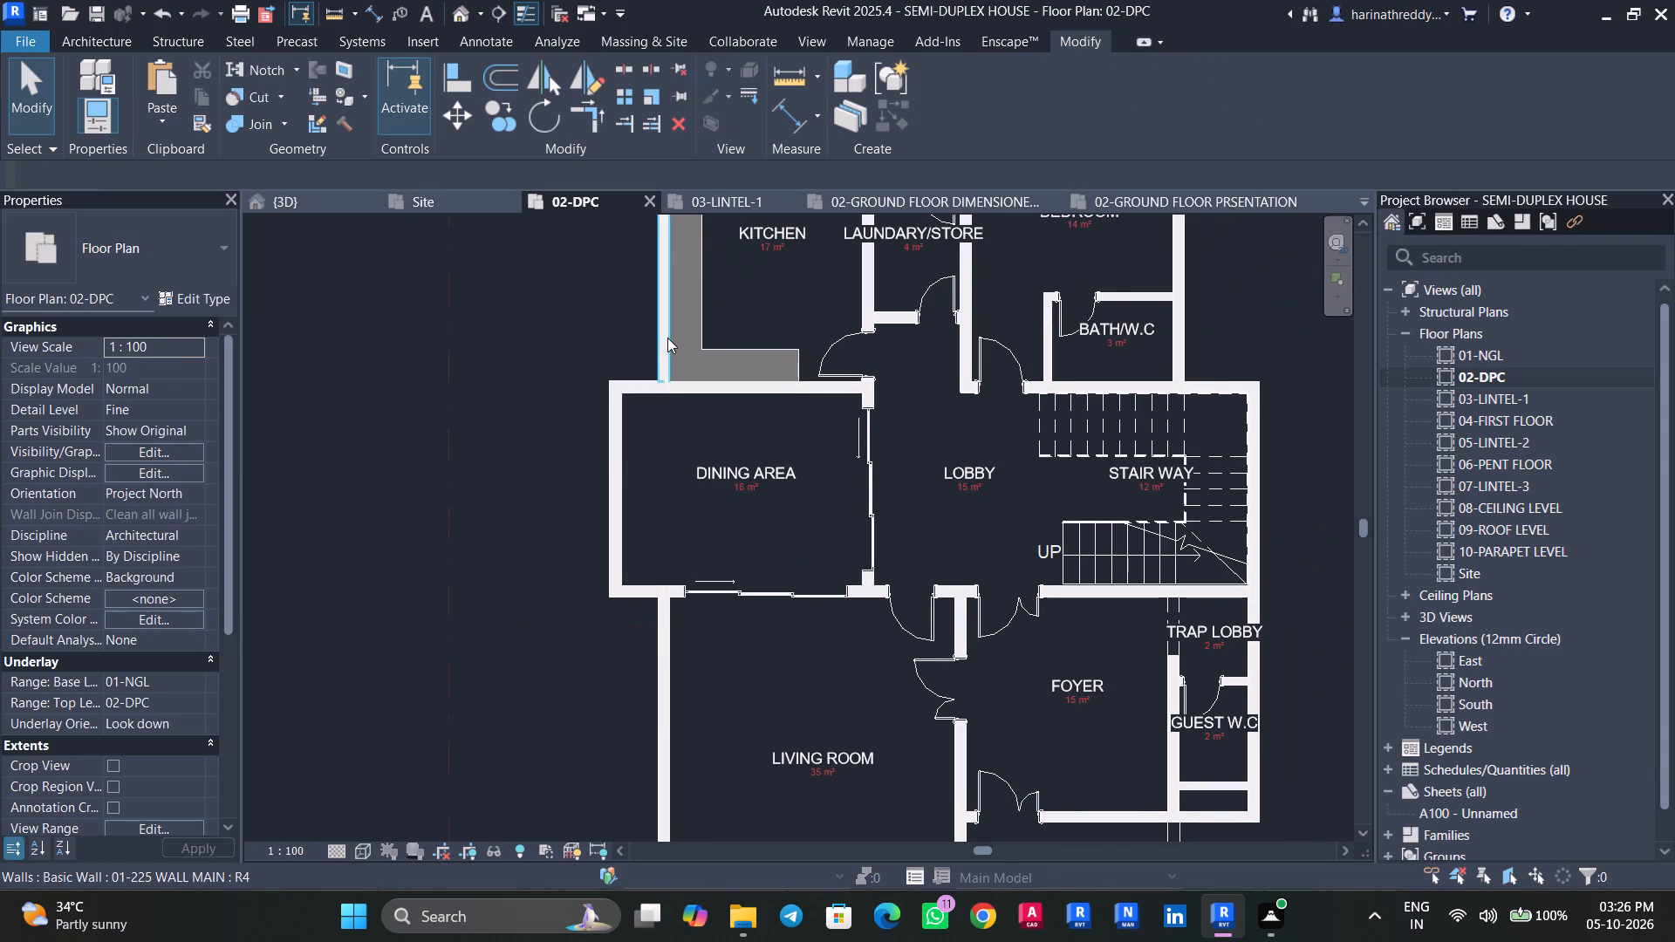
# Check the types and level constraints of the ground-floor walls around the kitchen, terrace, laundry/store and bedroom, one by one.
pyautogui.click(668, 337)
pyautogui.moveTo(727, 458); pyautogui.dragTo(626, 546, button='middle')
pyautogui.press('Escape')
pyautogui.click(656, 477)
pyautogui.moveTo(722, 517); pyautogui.dragTo(571, 565, button='middle')
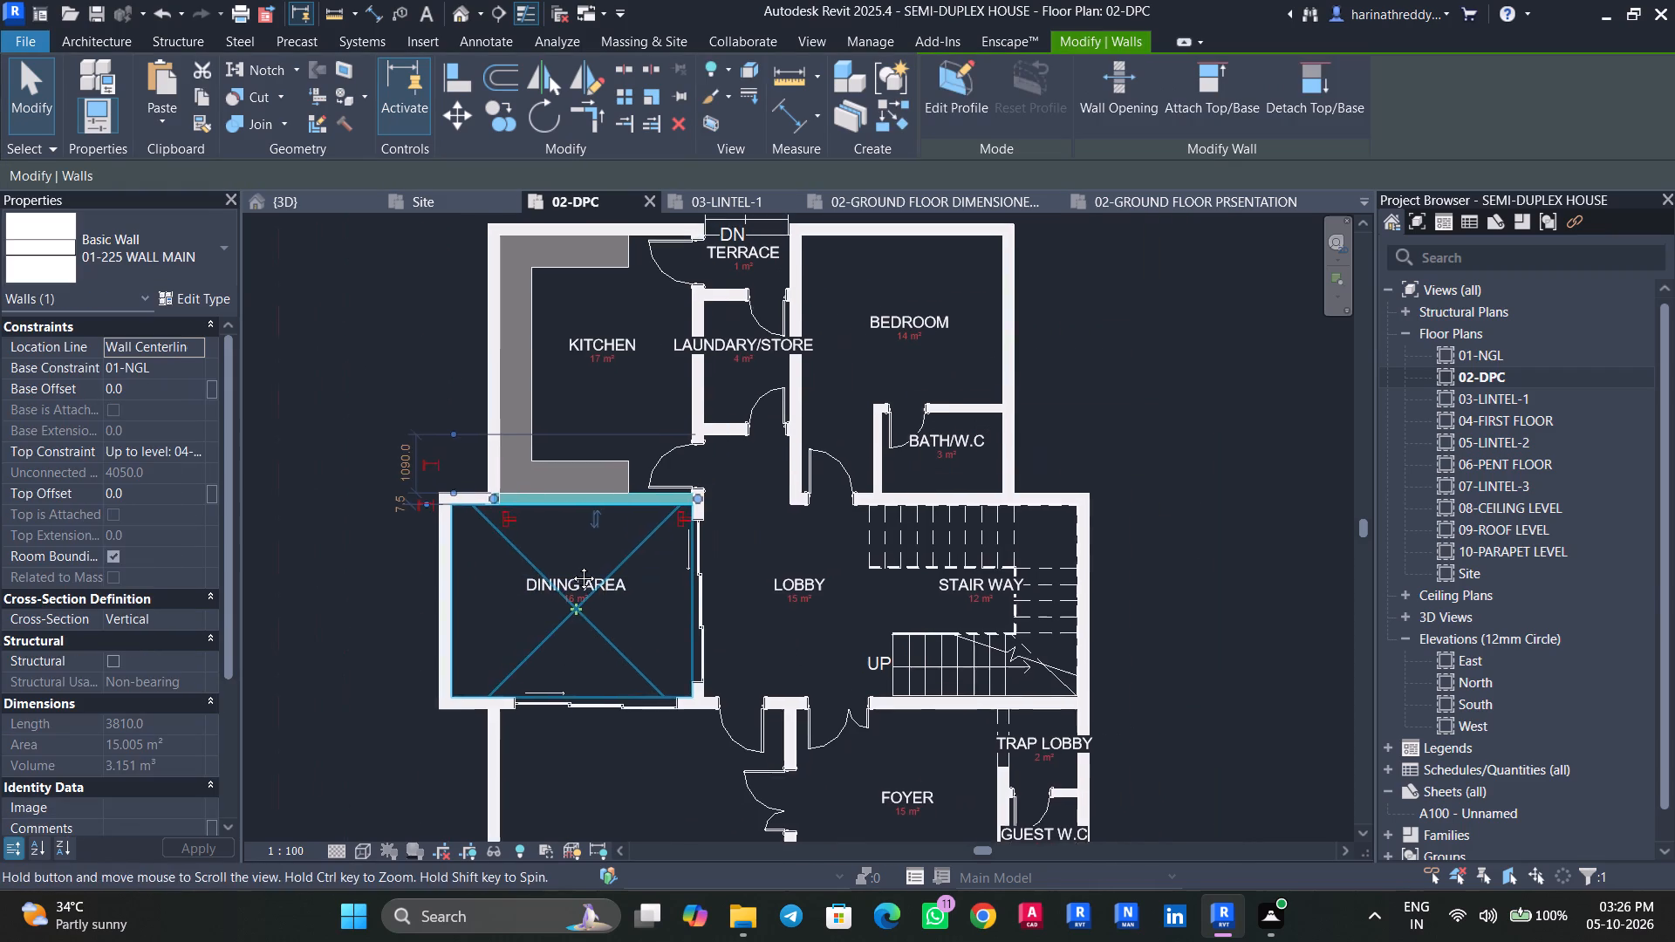
pyautogui.moveTo(571, 565); pyautogui.dragTo(570, 566, button='middle')
pyautogui.press('Escape')
pyautogui.click(543, 255)
pyautogui.press('Escape')
pyautogui.click(777, 258)
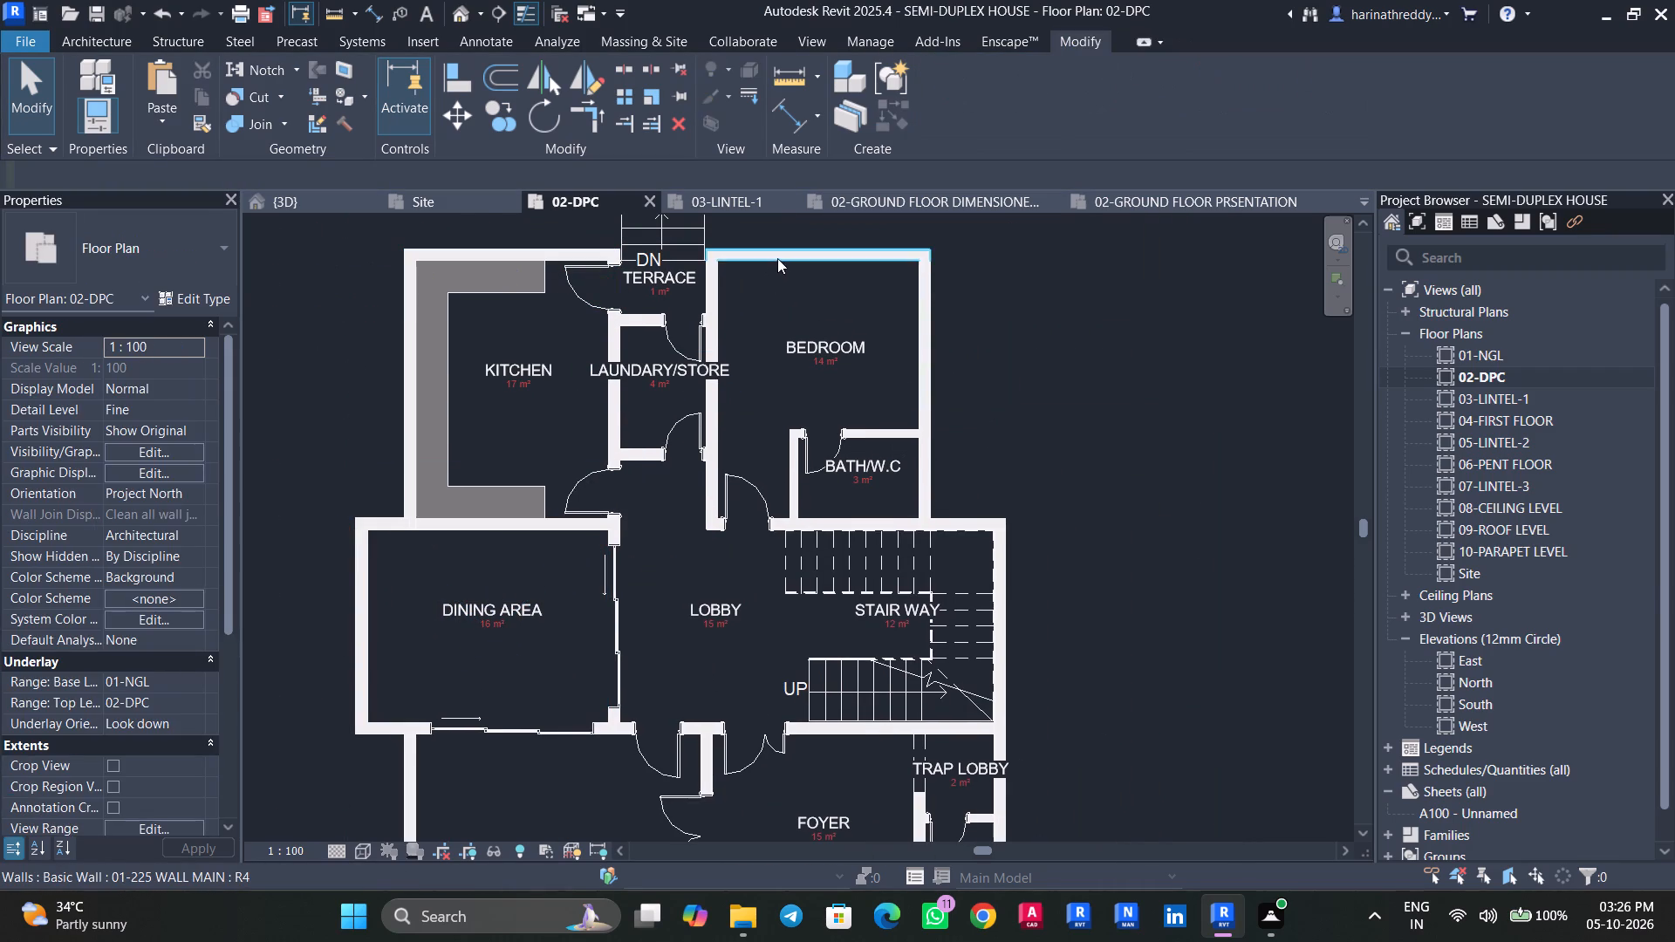
pyautogui.press('Escape')
pyautogui.click(711, 300)
pyautogui.press('Escape')
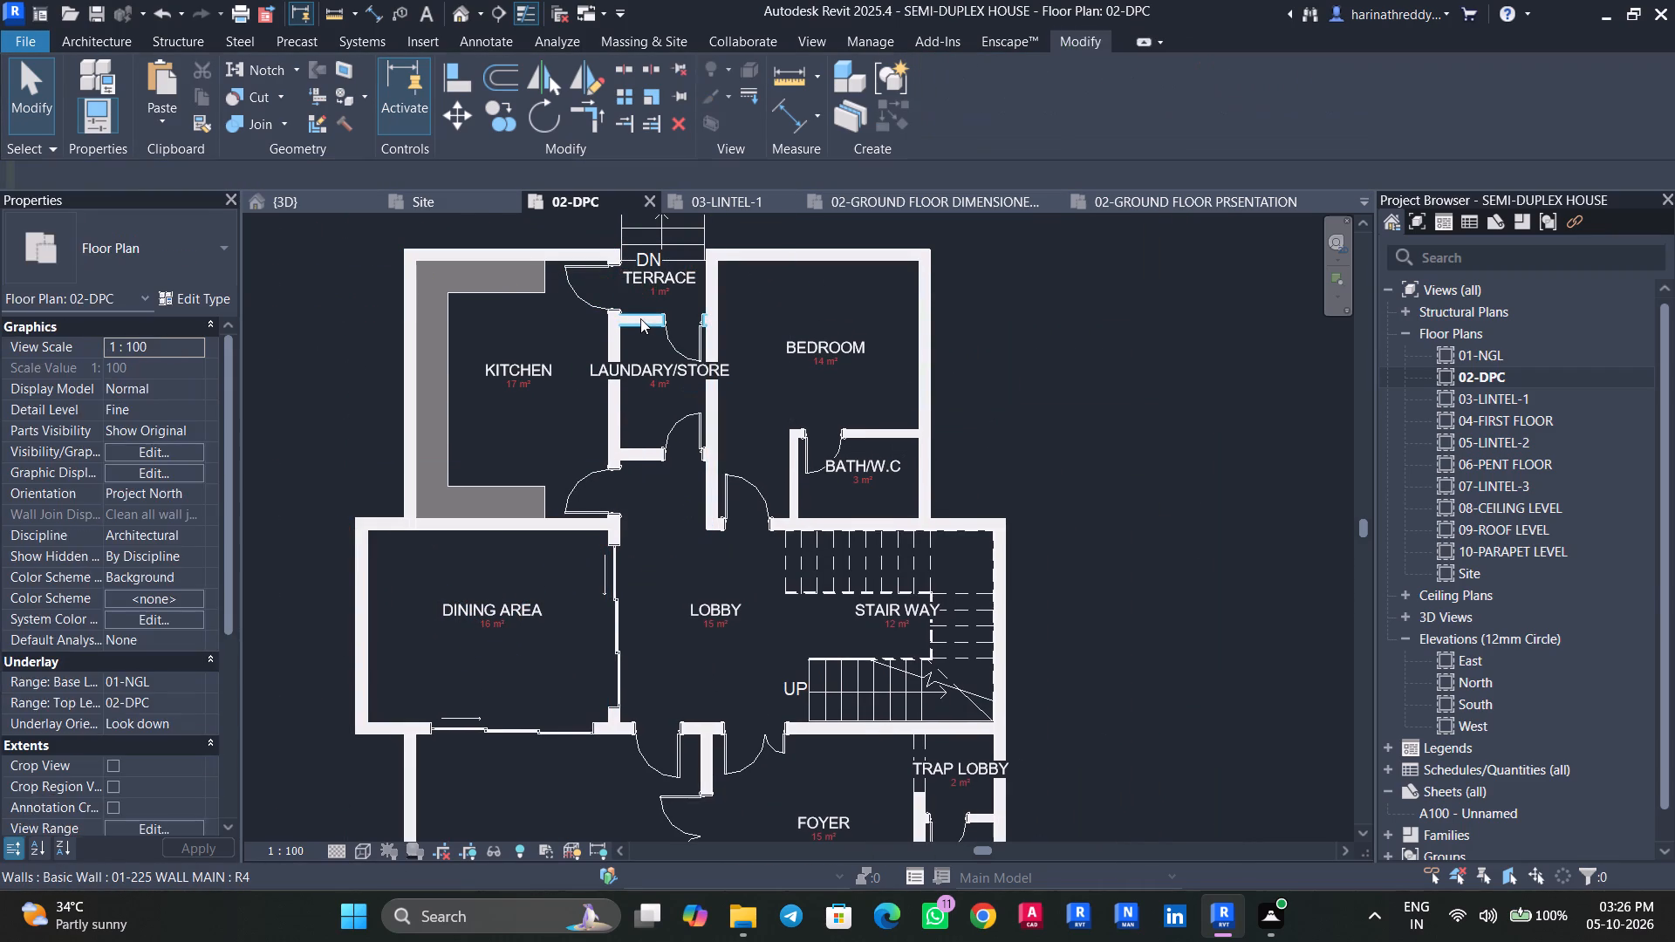
pyautogui.click(640, 318)
pyautogui.press('Escape')
pyautogui.click(616, 343)
pyautogui.press('Escape')
pyautogui.click(641, 454)
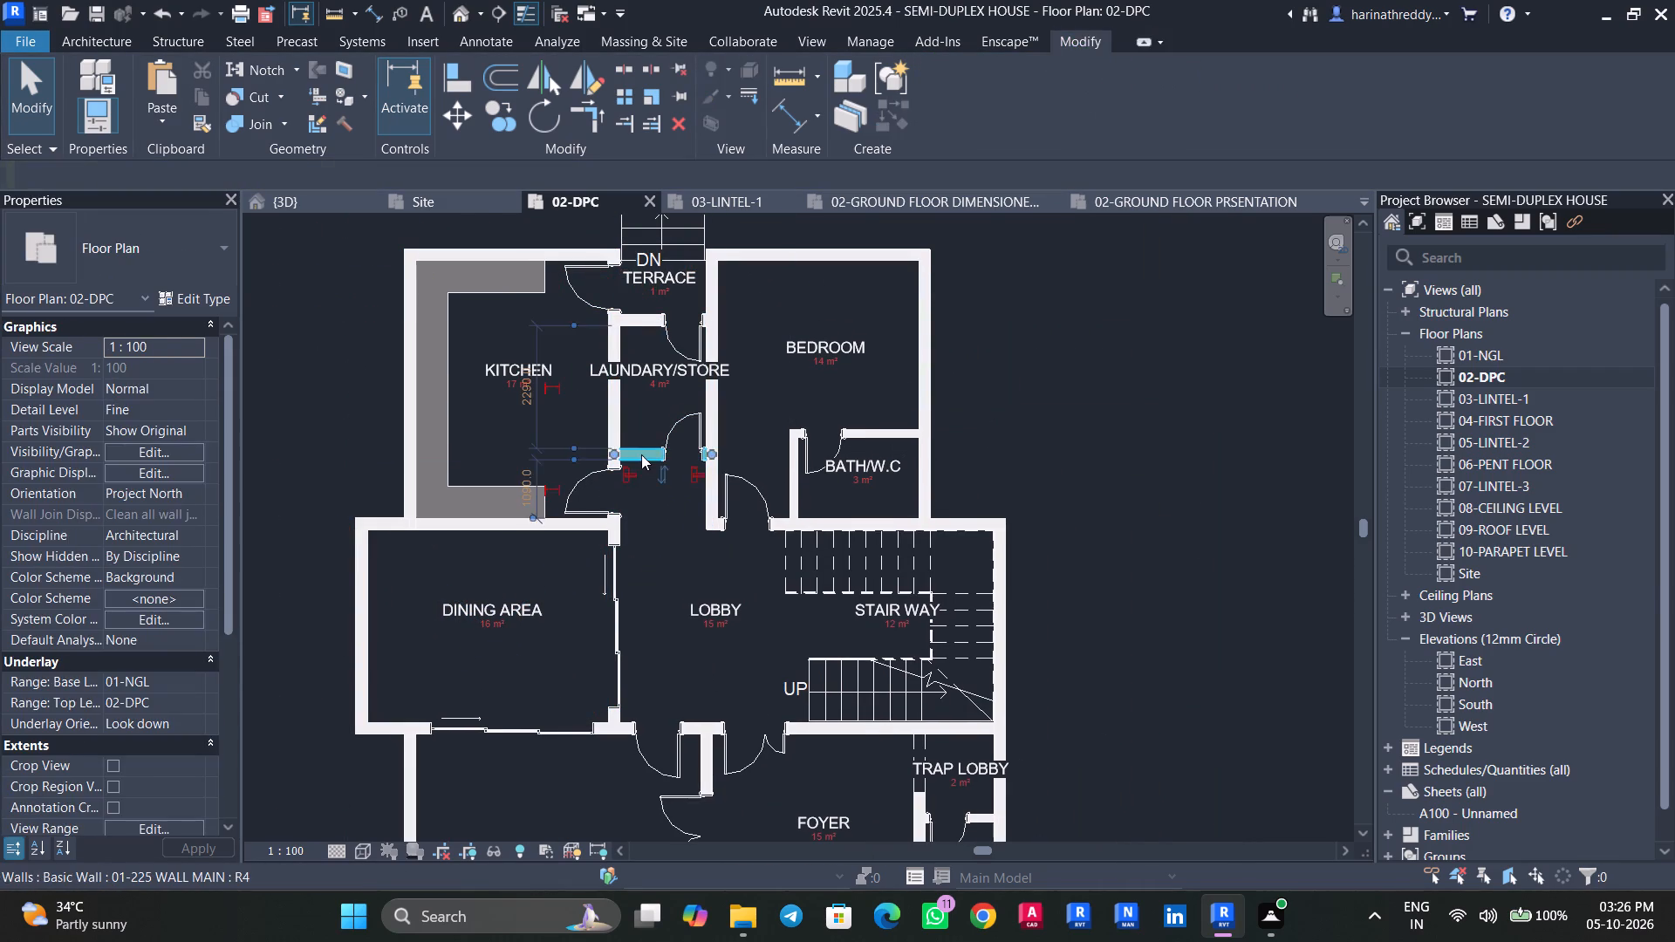
pyautogui.press('Escape')
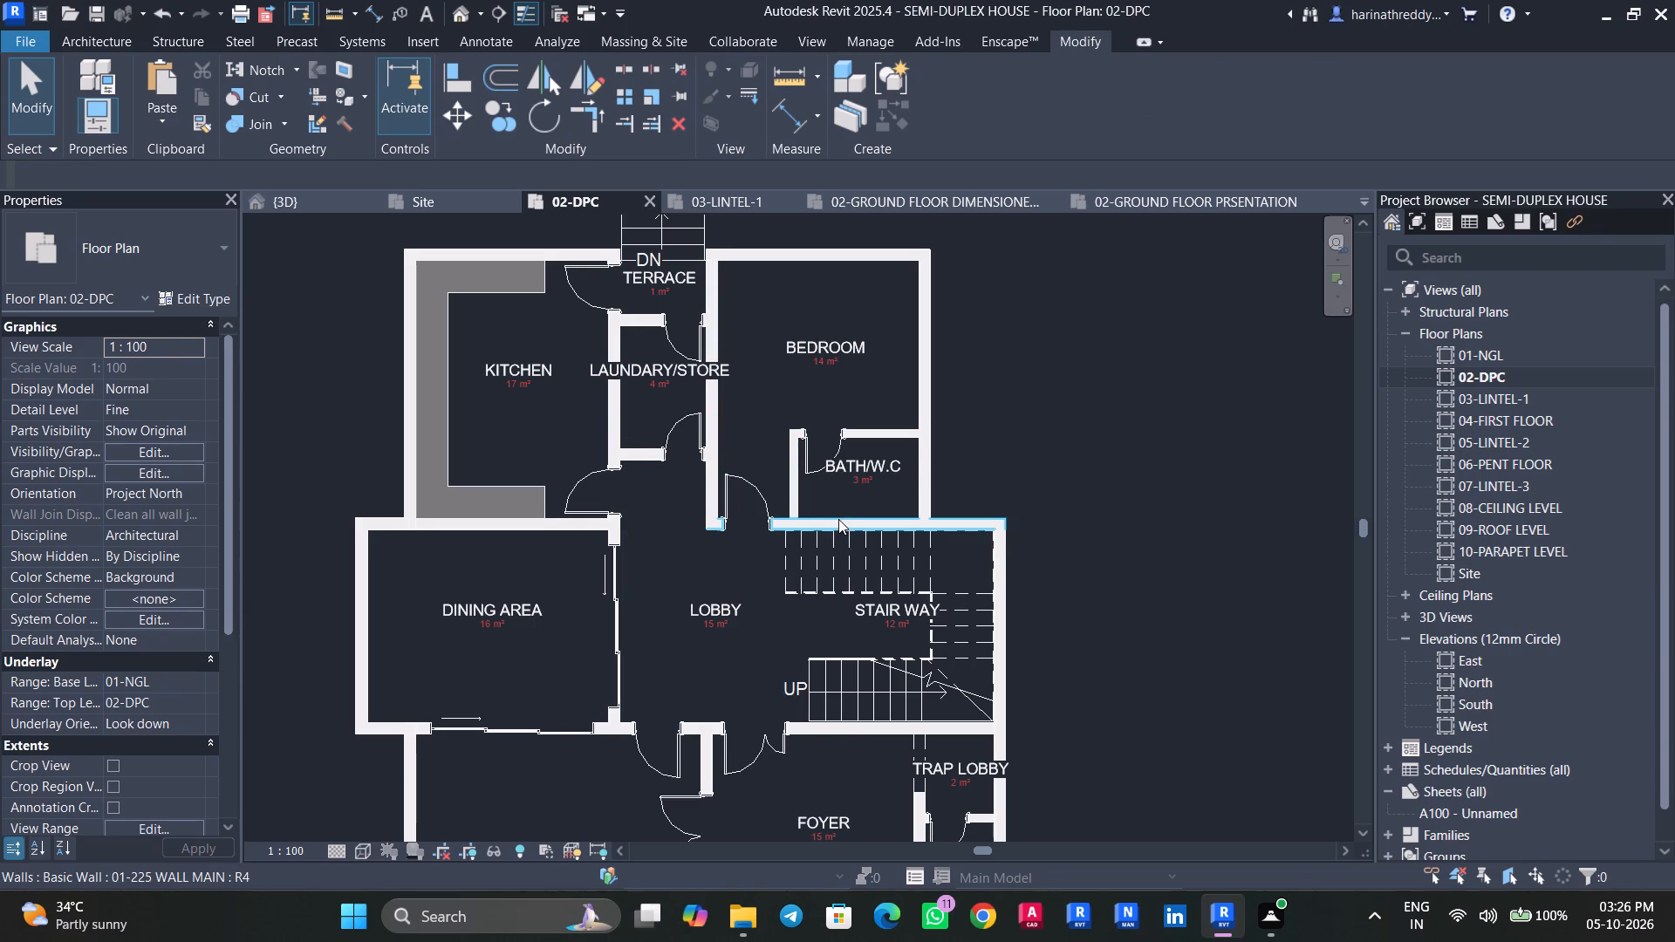
# Check the types and level constraints of the bath/W.C walls, the bedroom's outer wall and the stairway's rear wall.
pyautogui.click(838, 519)
pyautogui.press('Escape')
pyautogui.click(794, 485)
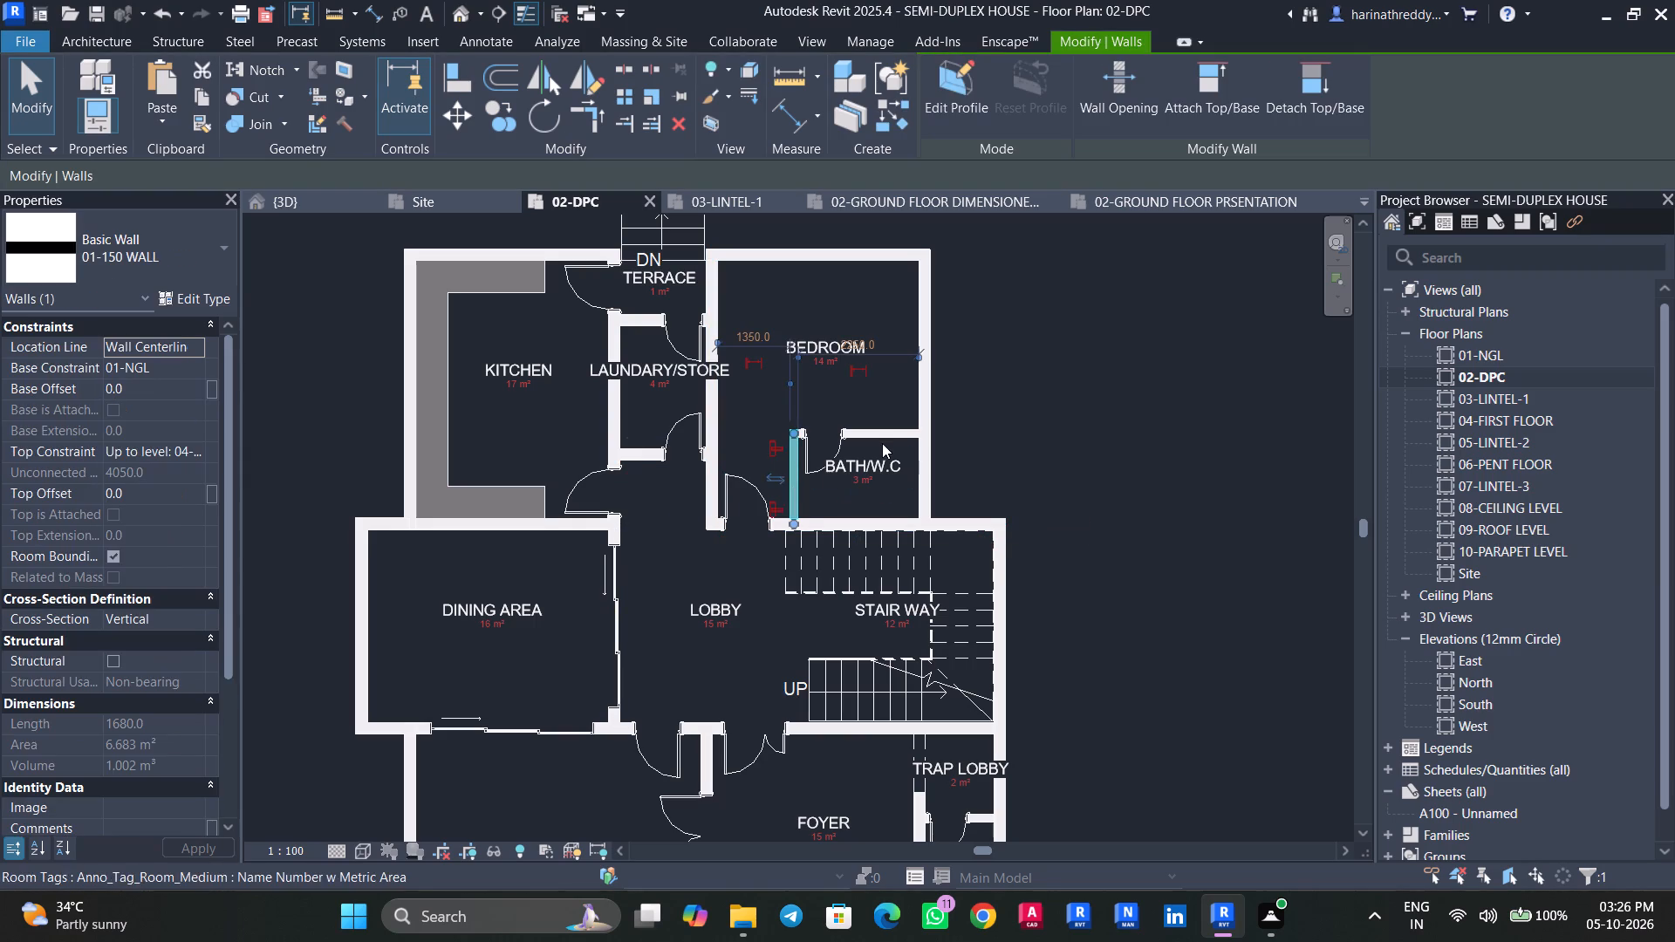
pyautogui.press('Escape')
pyautogui.click(881, 433)
pyautogui.moveTo(1015, 467); pyautogui.dragTo(960, 427, button='middle')
pyautogui.press('Escape')
pyautogui.click(874, 352)
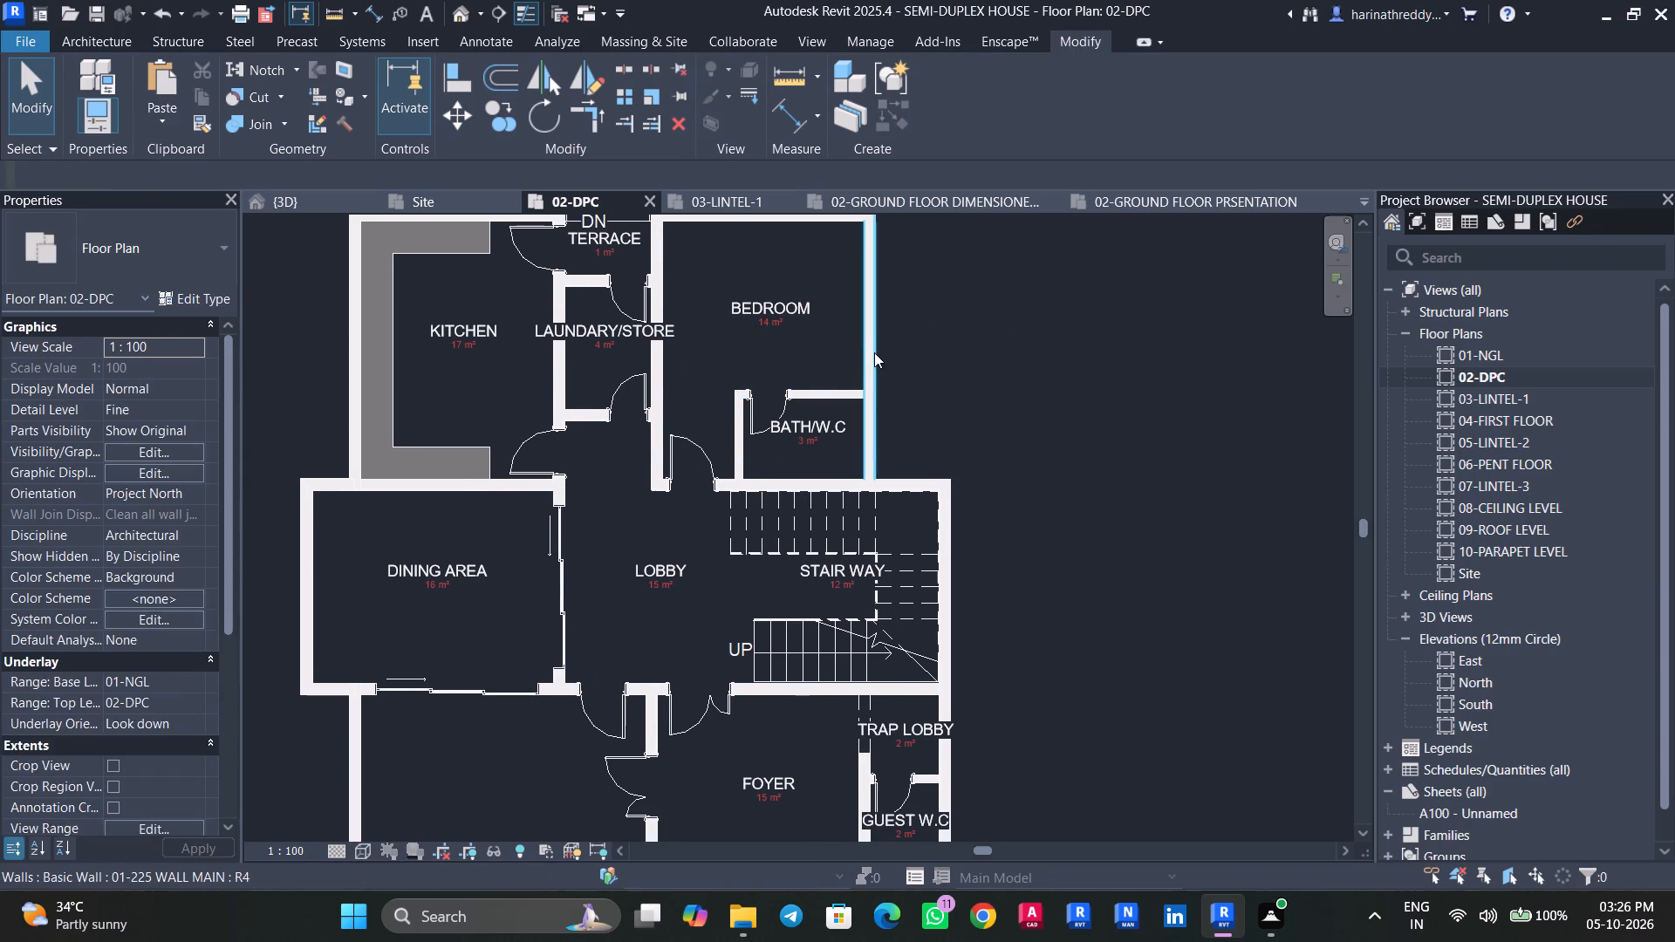
pyautogui.moveTo(965, 411); pyautogui.dragTo(906, 333, button='middle')
pyautogui.press('Escape')
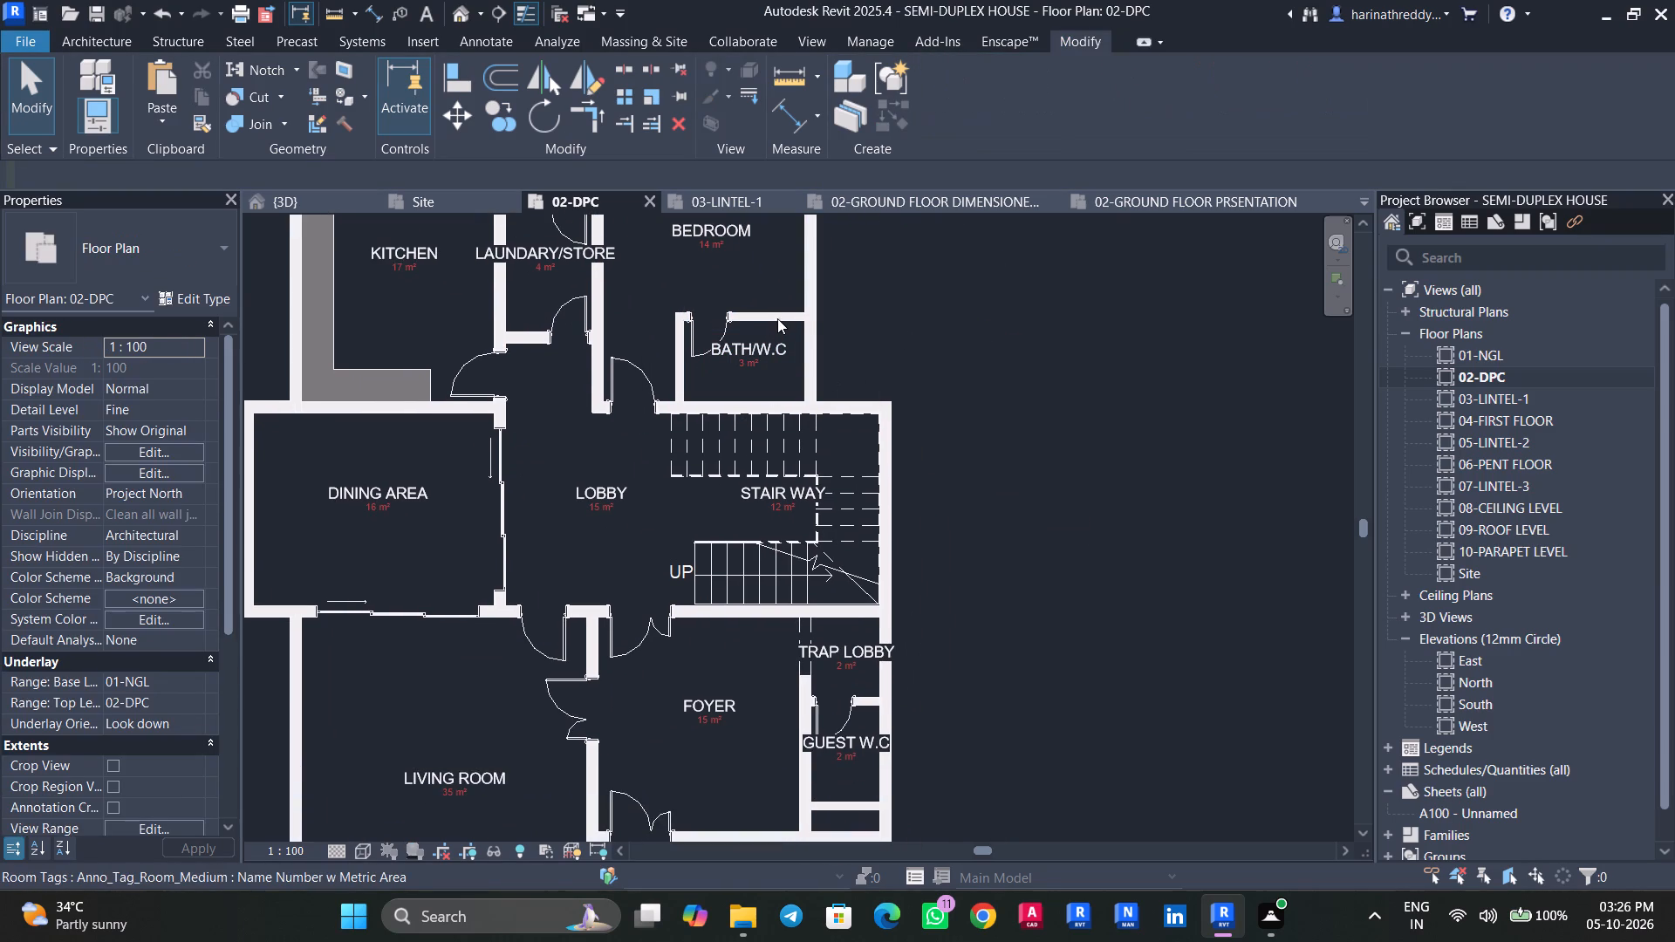
pyautogui.click(777, 318)
pyautogui.scroll(5, 726, 343)
pyautogui.moveTo(728, 343); pyautogui.dragTo(740, 465, button='middle')
pyautogui.press('Escape')
pyautogui.click(649, 468)
pyautogui.press('Escape')
pyautogui.scroll(-3, 713, 354)
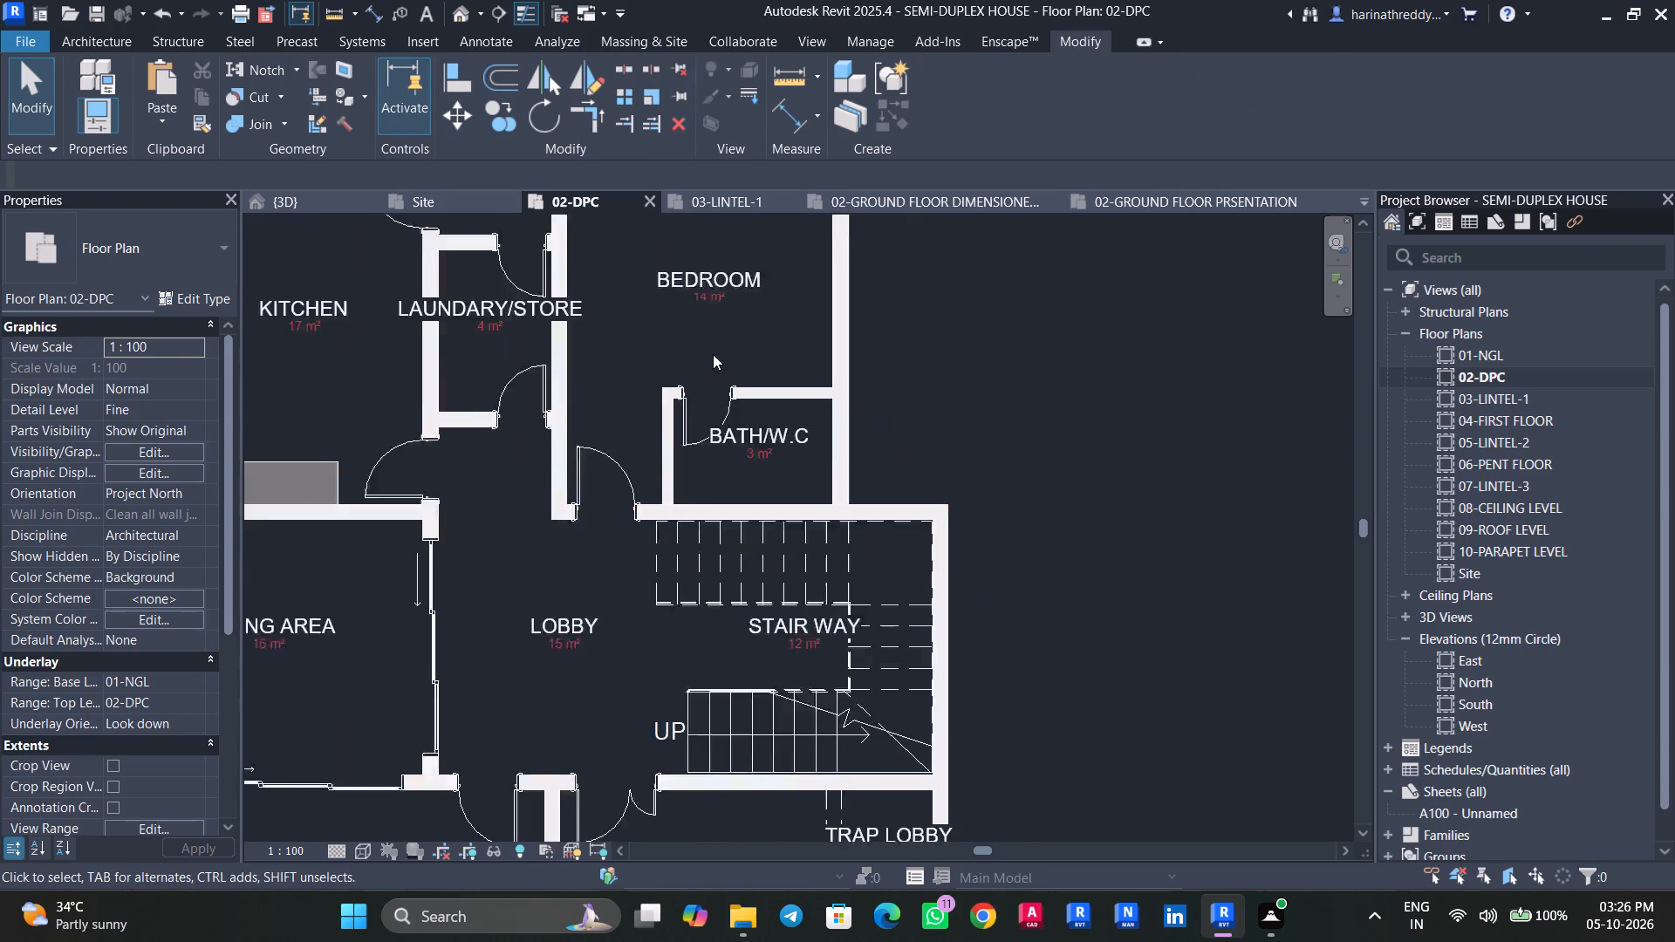
pyautogui.scroll(-5, 713, 354)
pyautogui.scroll(4, 801, 427)
pyautogui.click(801, 428)
pyautogui.press('Escape')
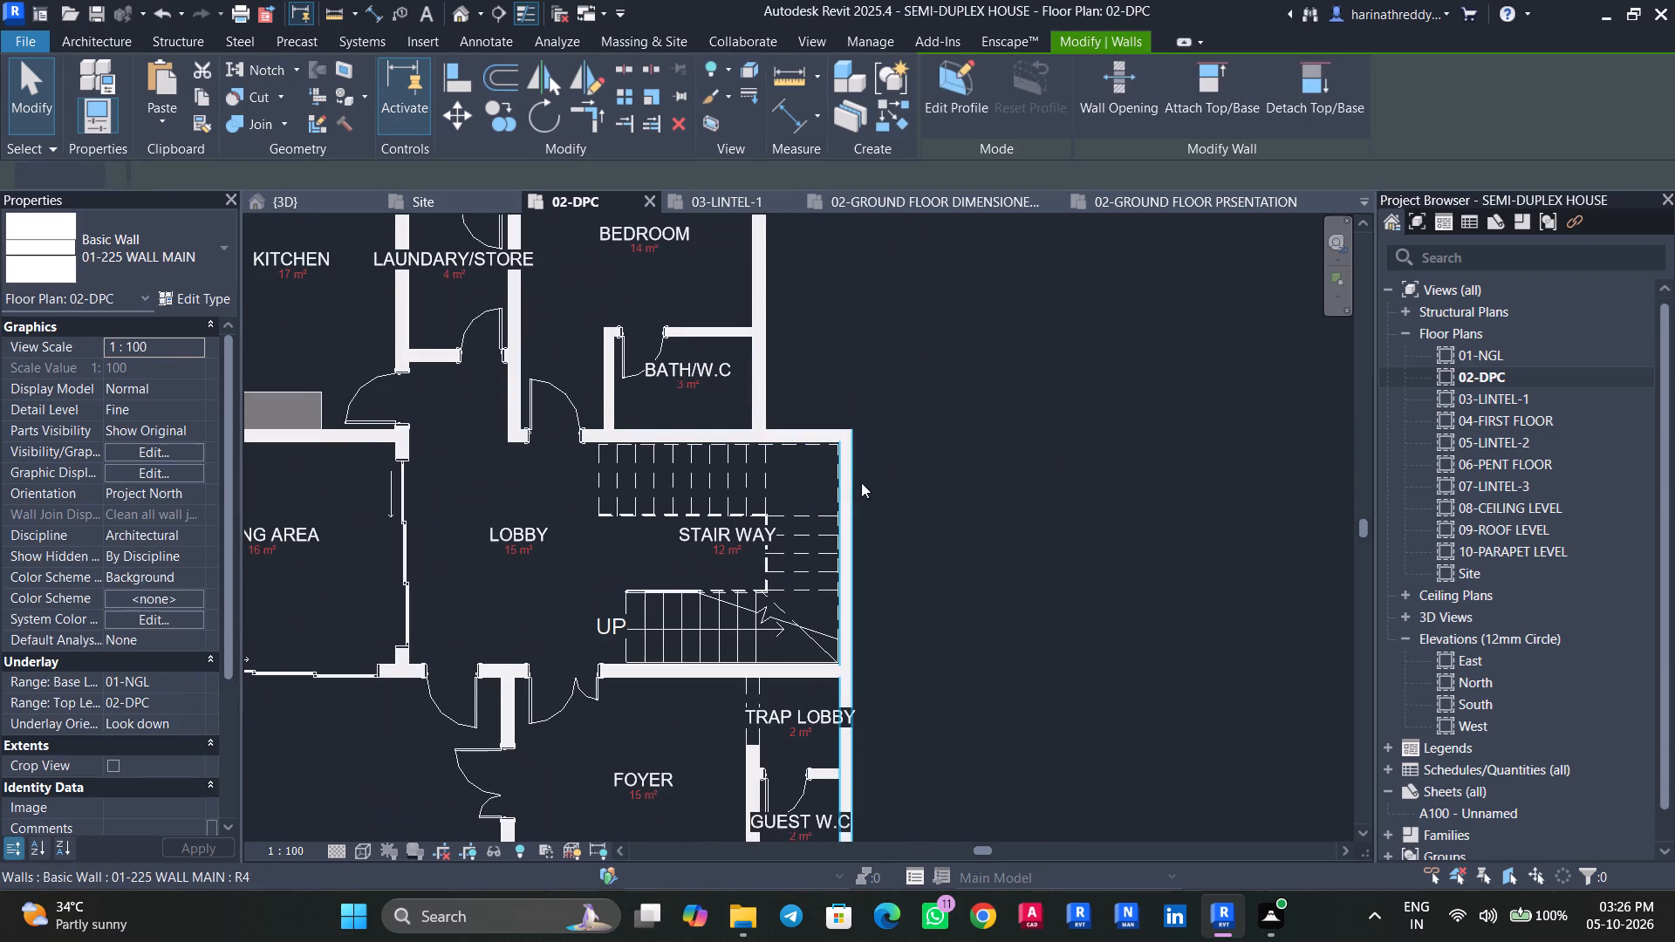
# Check the types and level constraints of the stairway's outer wall, the stairway-foyer wall and the wall between foyer and guest W.C.
pyautogui.click(847, 484)
pyautogui.moveTo(893, 539); pyautogui.dragTo(911, 441, button='middle')
pyautogui.press('Escape')
pyautogui.click(868, 455)
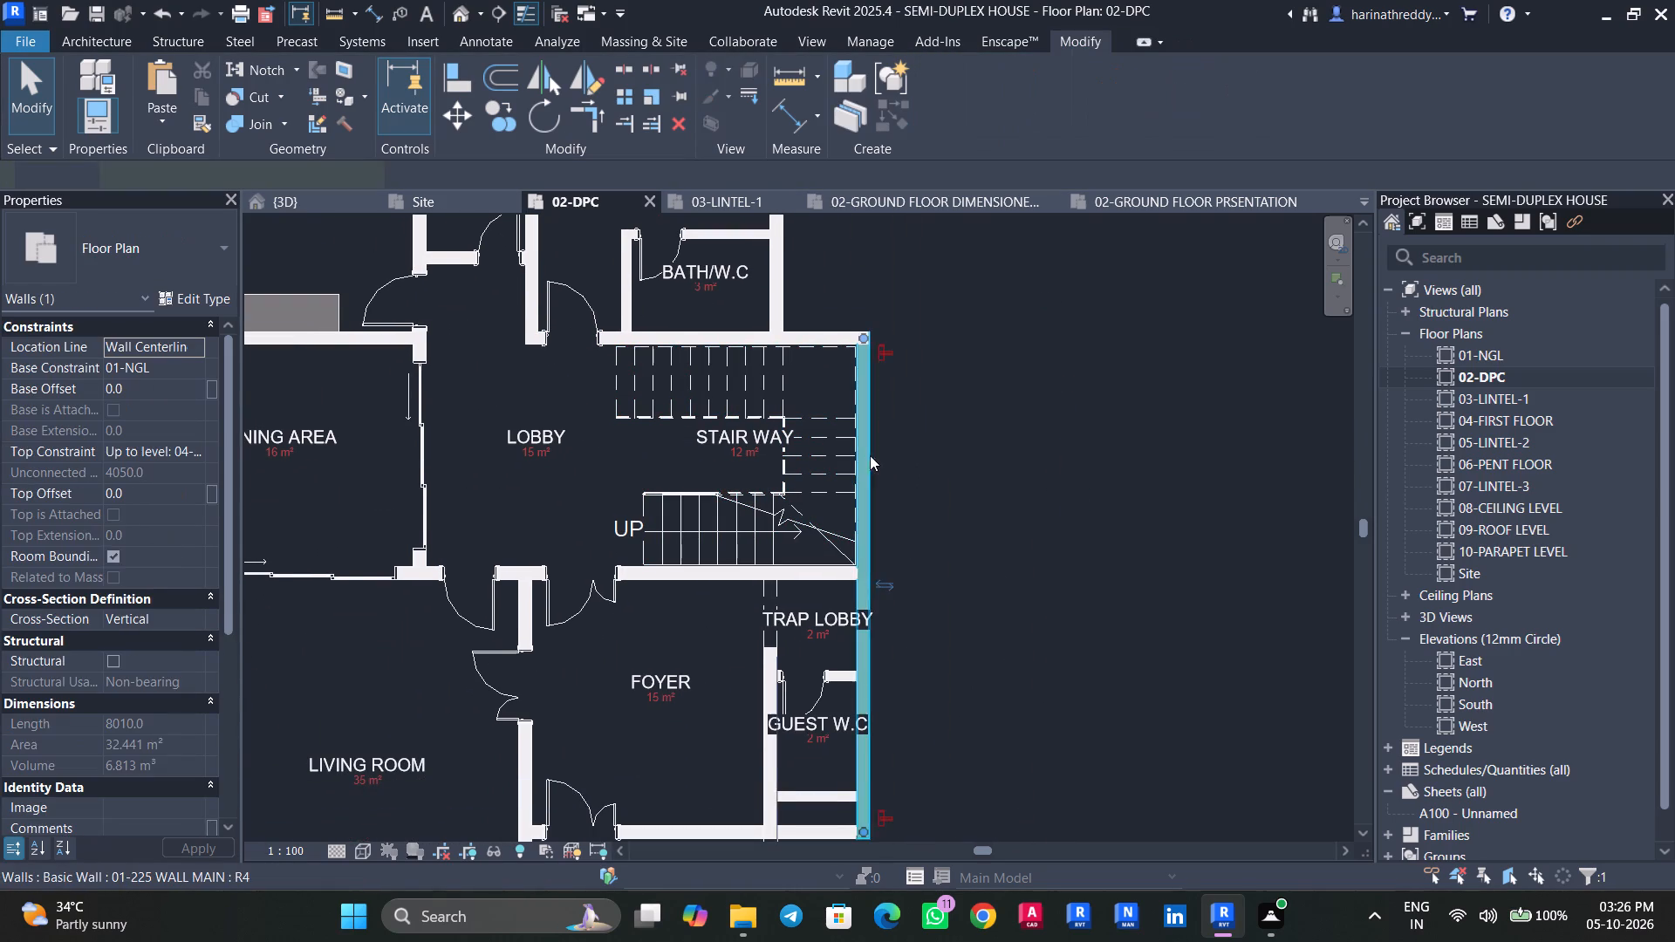
pyautogui.moveTo(896, 488); pyautogui.dragTo(935, 311, button='middle')
pyautogui.press('Escape')
pyautogui.scroll(3, 805, 413)
pyautogui.click(789, 387)
pyautogui.press('Escape')
pyautogui.scroll(-4, 640, 442)
pyautogui.scroll(-1, 724, 515)
pyautogui.scroll(2, 724, 515)
pyautogui.click(737, 503)
pyautogui.press('Escape')
# Check the types and level constraints of the guest W.C's cross walls and the foyer's front wall beside the entrance.
pyautogui.scroll(5, 818, 503)
pyautogui.click(817, 497)
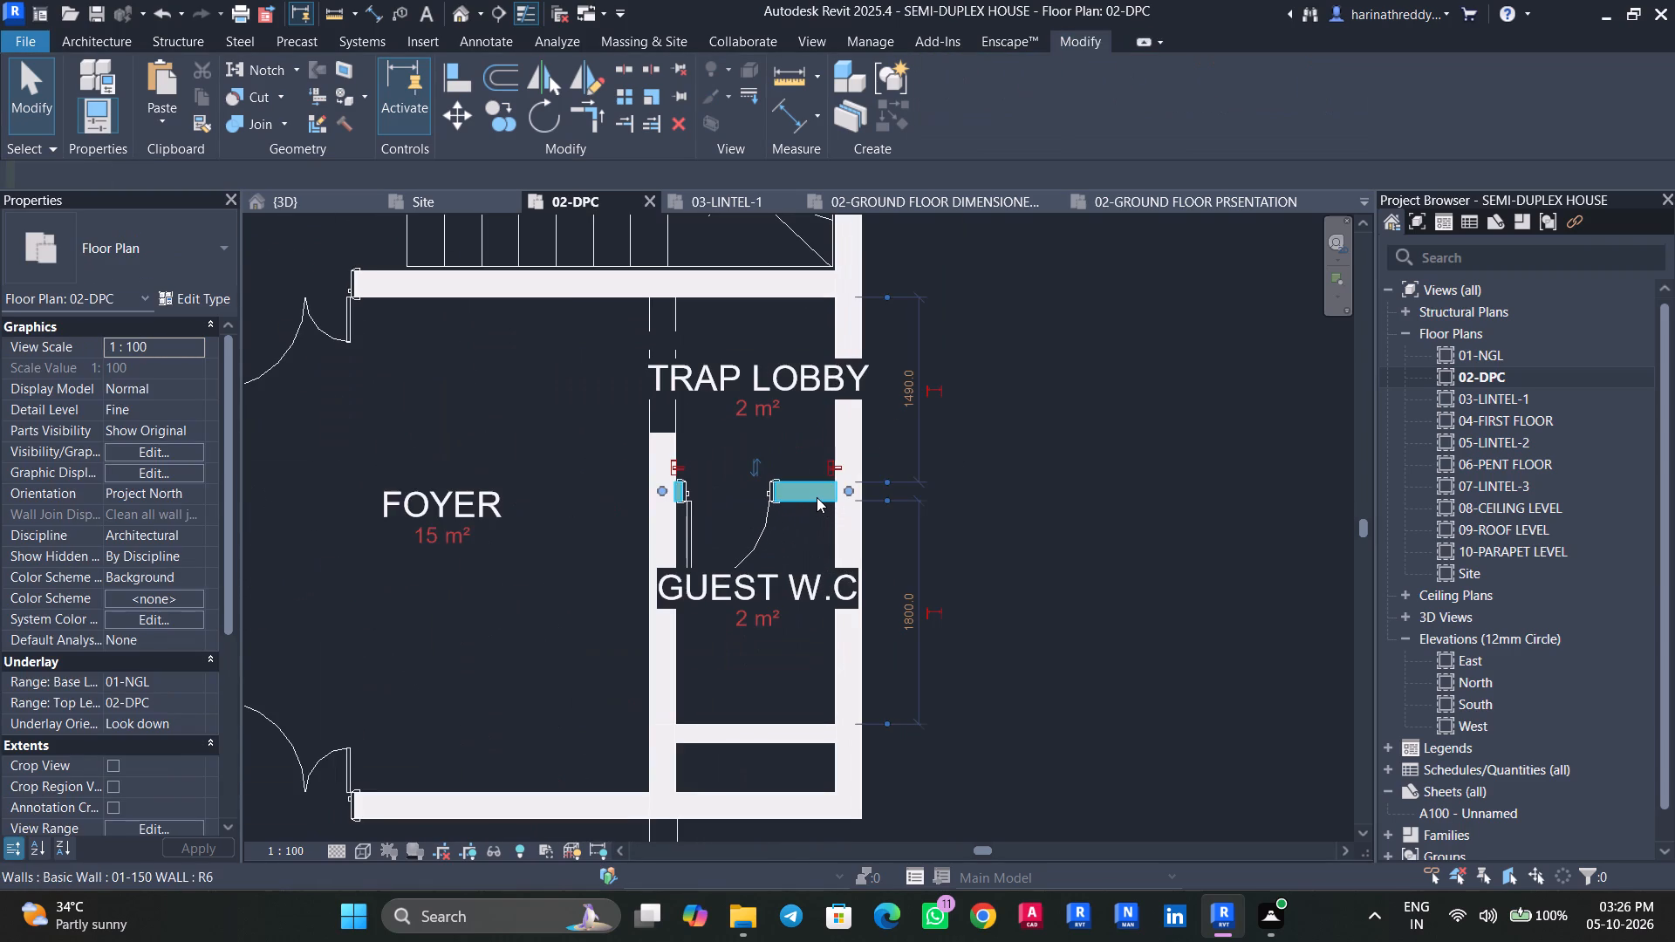
pyautogui.press('Escape')
pyautogui.moveTo(752, 657); pyautogui.dragTo(776, 495, button='middle')
pyautogui.press('Escape')
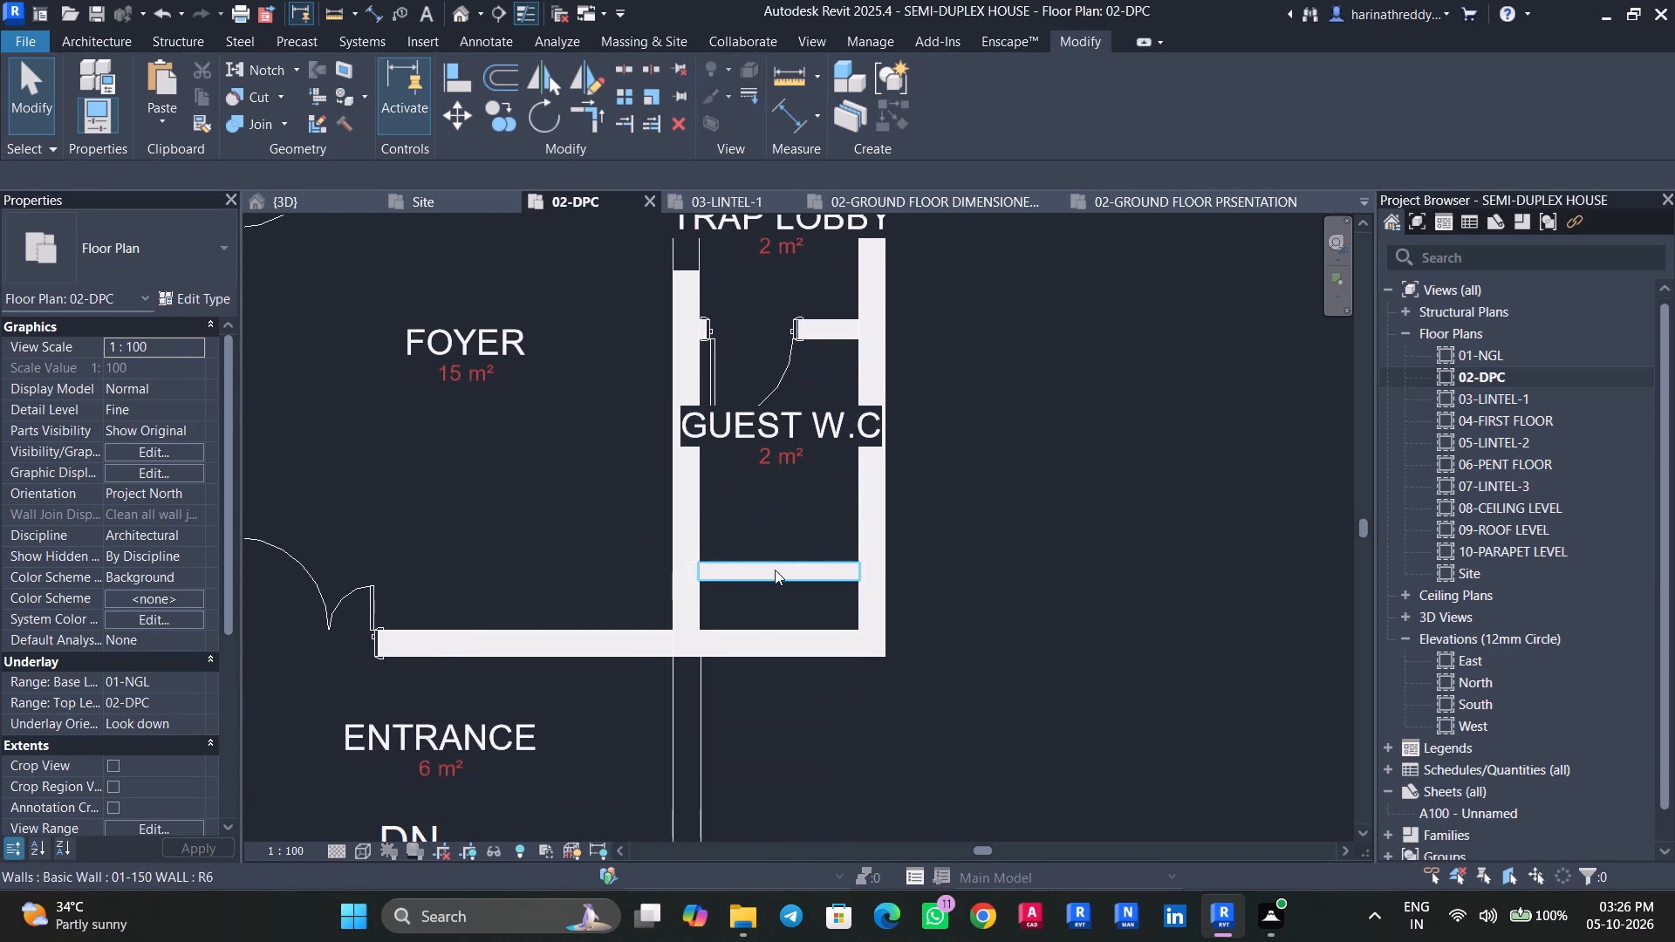
pyautogui.click(775, 570)
pyautogui.press('Escape')
pyautogui.click(759, 643)
pyautogui.scroll(-3, 583, 591)
pyautogui.moveTo(574, 587); pyautogui.dragTo(901, 559, button='middle')
pyautogui.press('Escape')
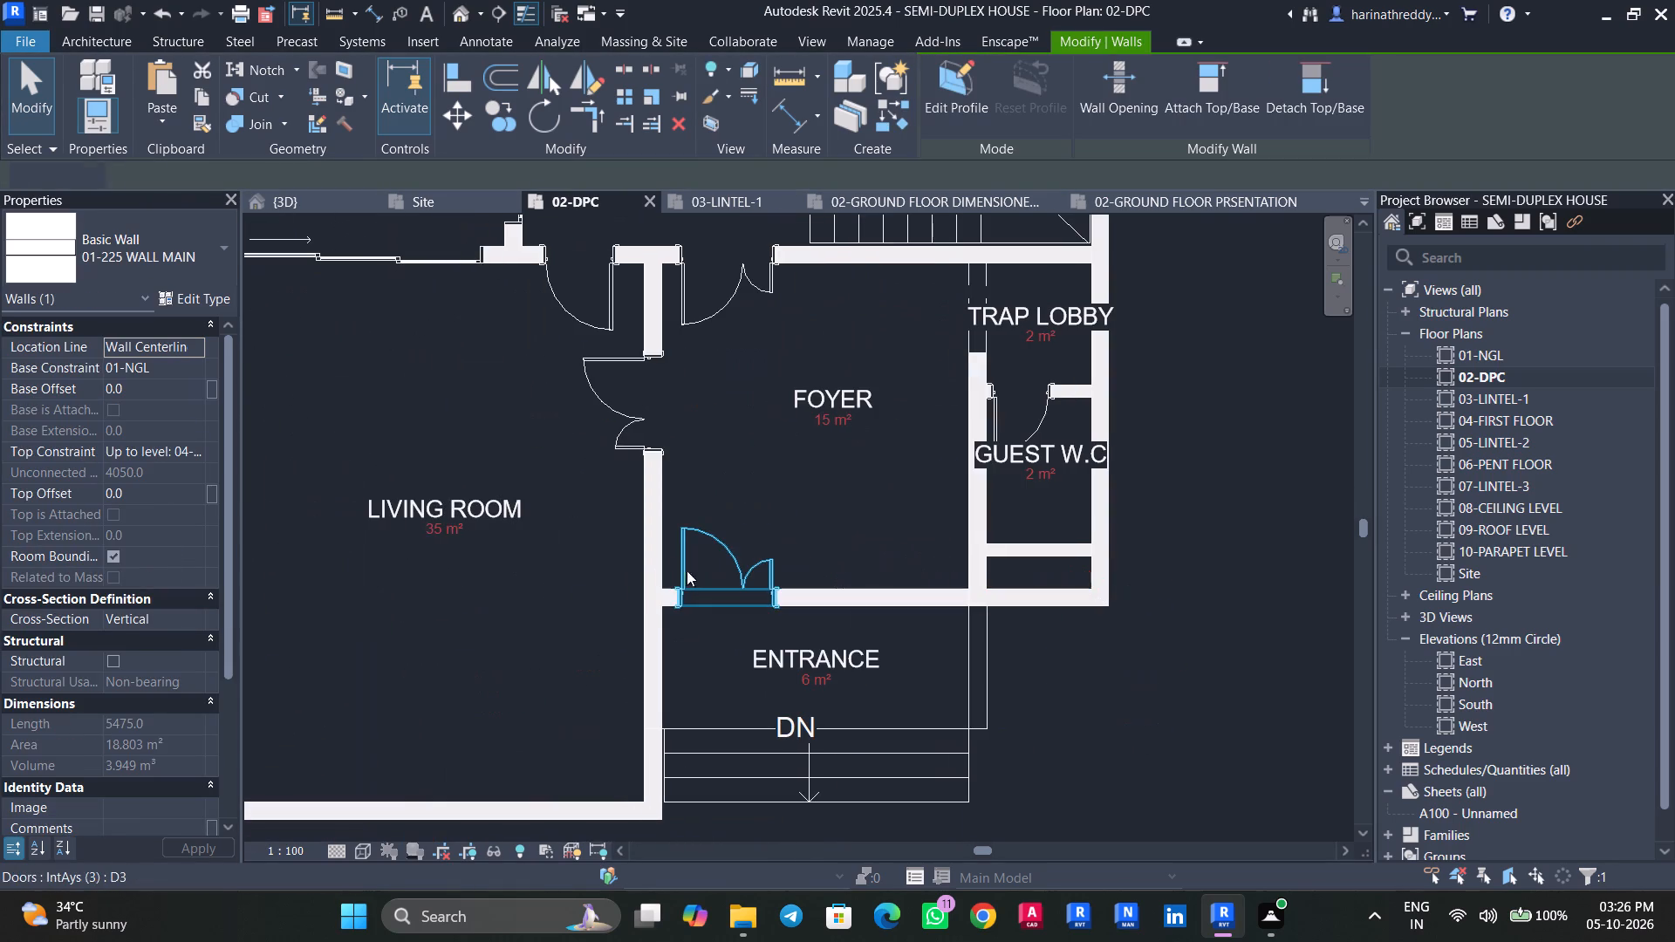
# Check the types and level constraints of the living room's walls along the foyer, entrance, front and outer side.
pyautogui.click(660, 548)
pyautogui.press('Escape')
pyautogui.click(654, 505)
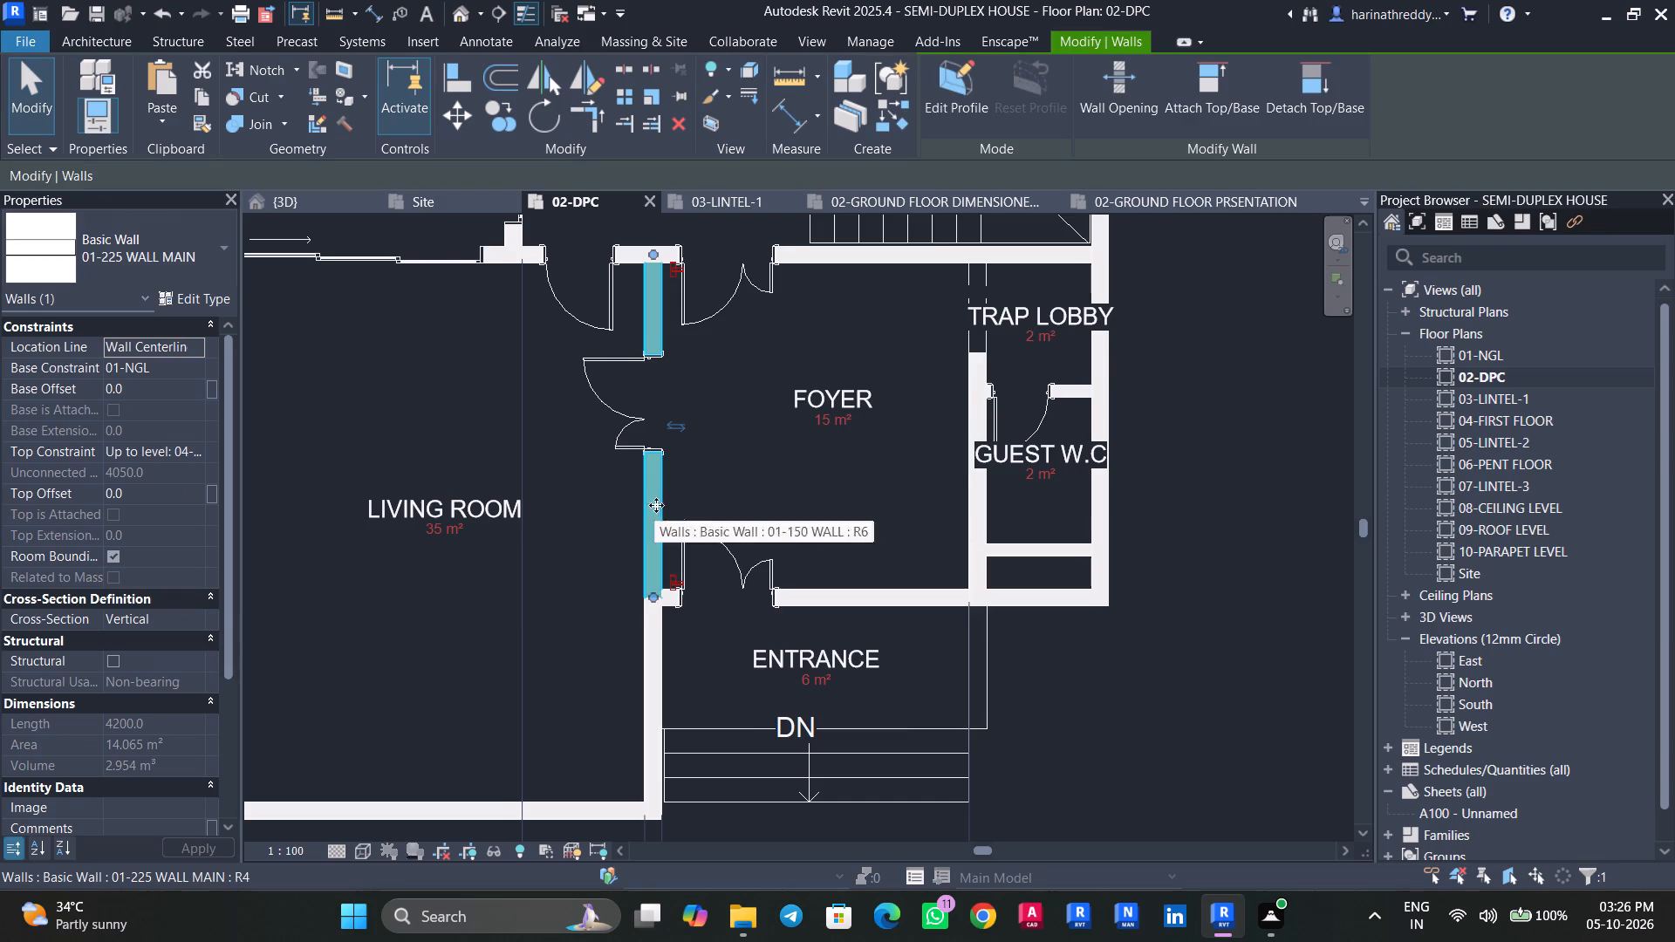
pyautogui.moveTo(660, 506); pyautogui.dragTo(749, 385, button='middle')
pyautogui.scroll(1, 749, 385)
pyautogui.press('Escape')
pyautogui.click(734, 550)
pyautogui.scroll(-4, 629, 547)
pyautogui.scroll(1, 595, 545)
pyautogui.moveTo(597, 545); pyautogui.dragTo(786, 548, button='middle')
pyautogui.press('Escape')
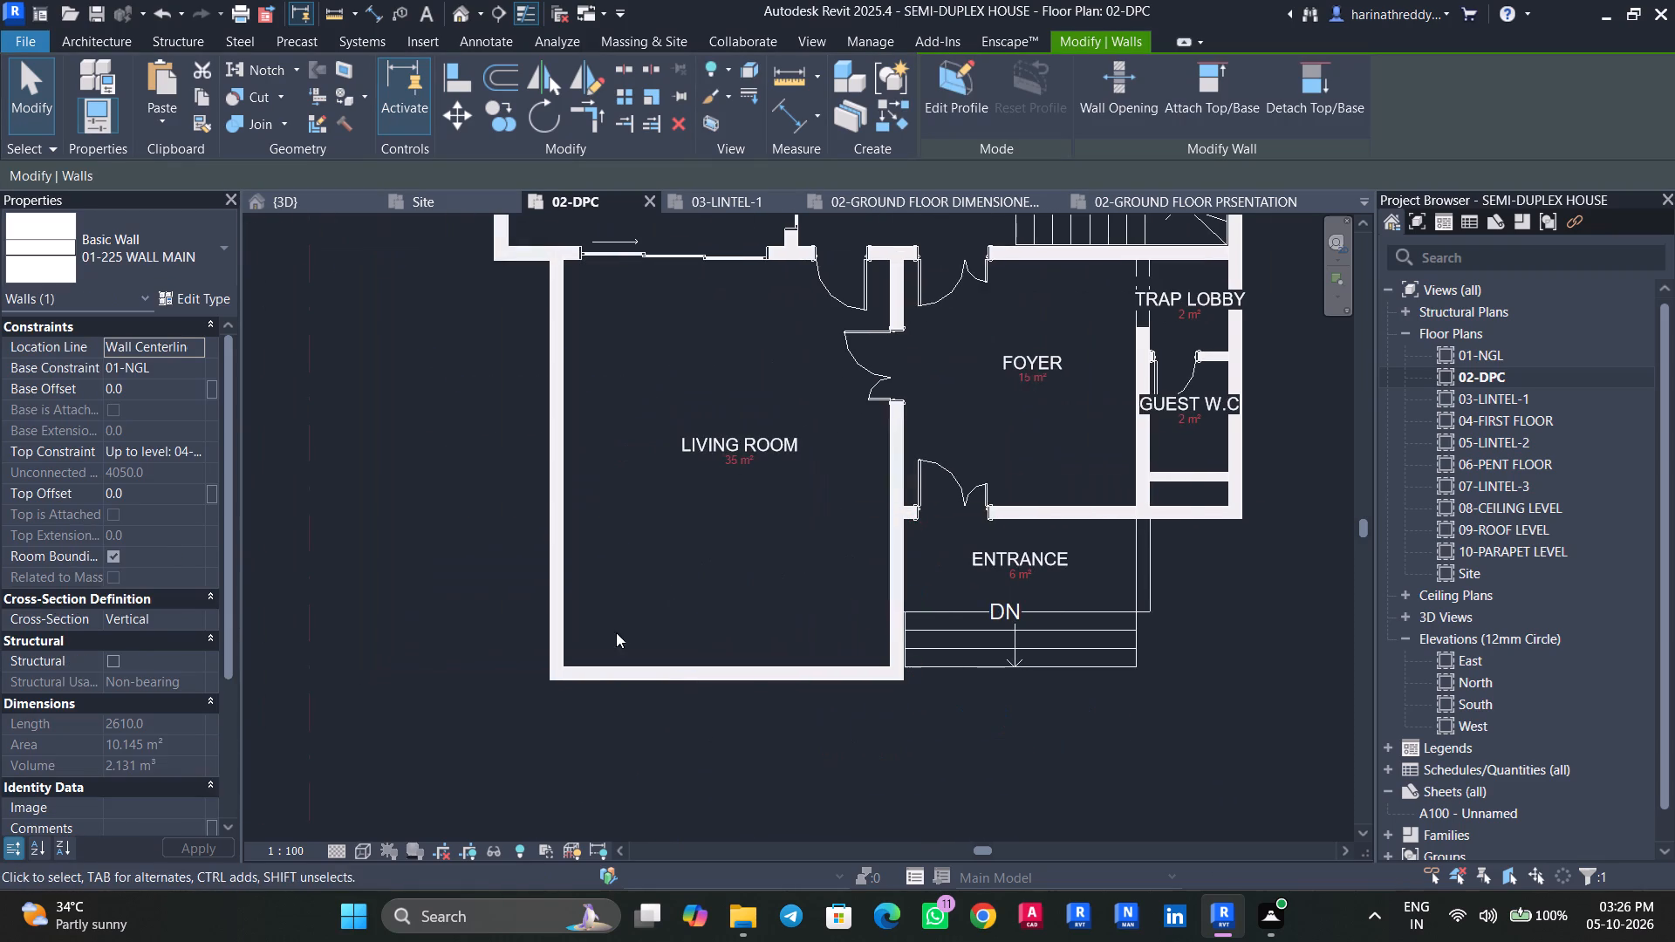
pyautogui.click(645, 682)
pyautogui.press('Escape')
pyautogui.click(557, 546)
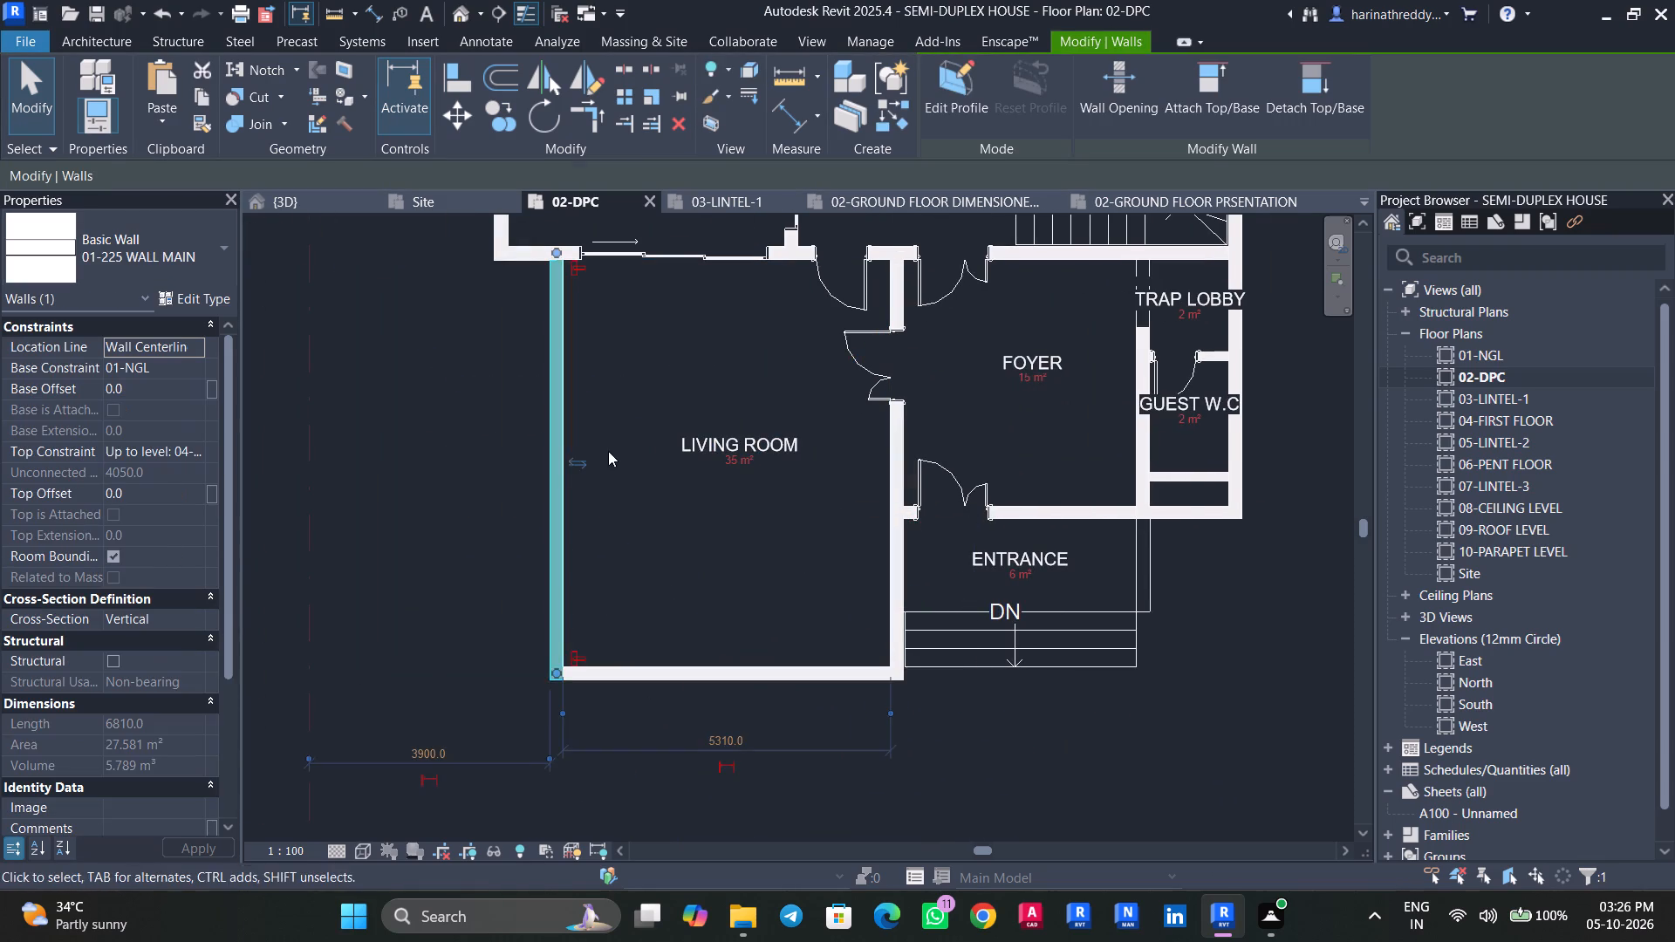
# Check the types and level constraints of the three walls around the dining area's projecting end.
pyautogui.moveTo(612, 454); pyautogui.dragTo(706, 713, button='middle')
pyautogui.press('Escape')
pyautogui.click(607, 507)
pyautogui.moveTo(637, 452); pyautogui.dragTo(643, 593, button='middle')
pyautogui.press('Escape')
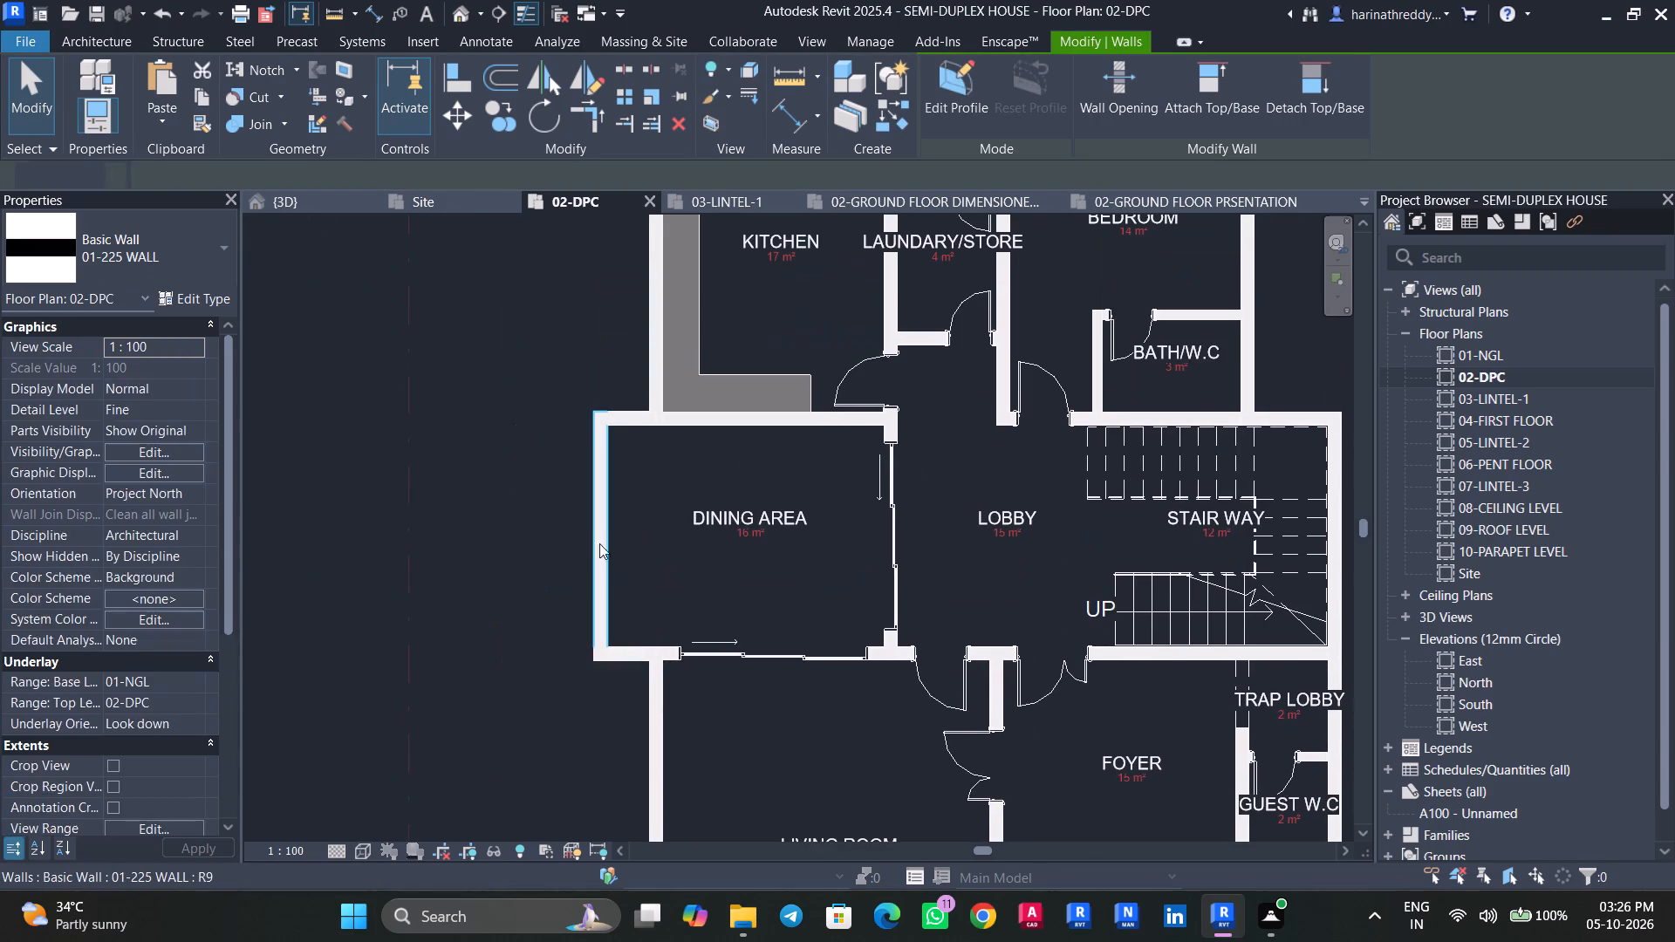
pyautogui.click(597, 540)
pyautogui.press('Escape')
pyautogui.click(640, 428)
pyautogui.press('Escape')
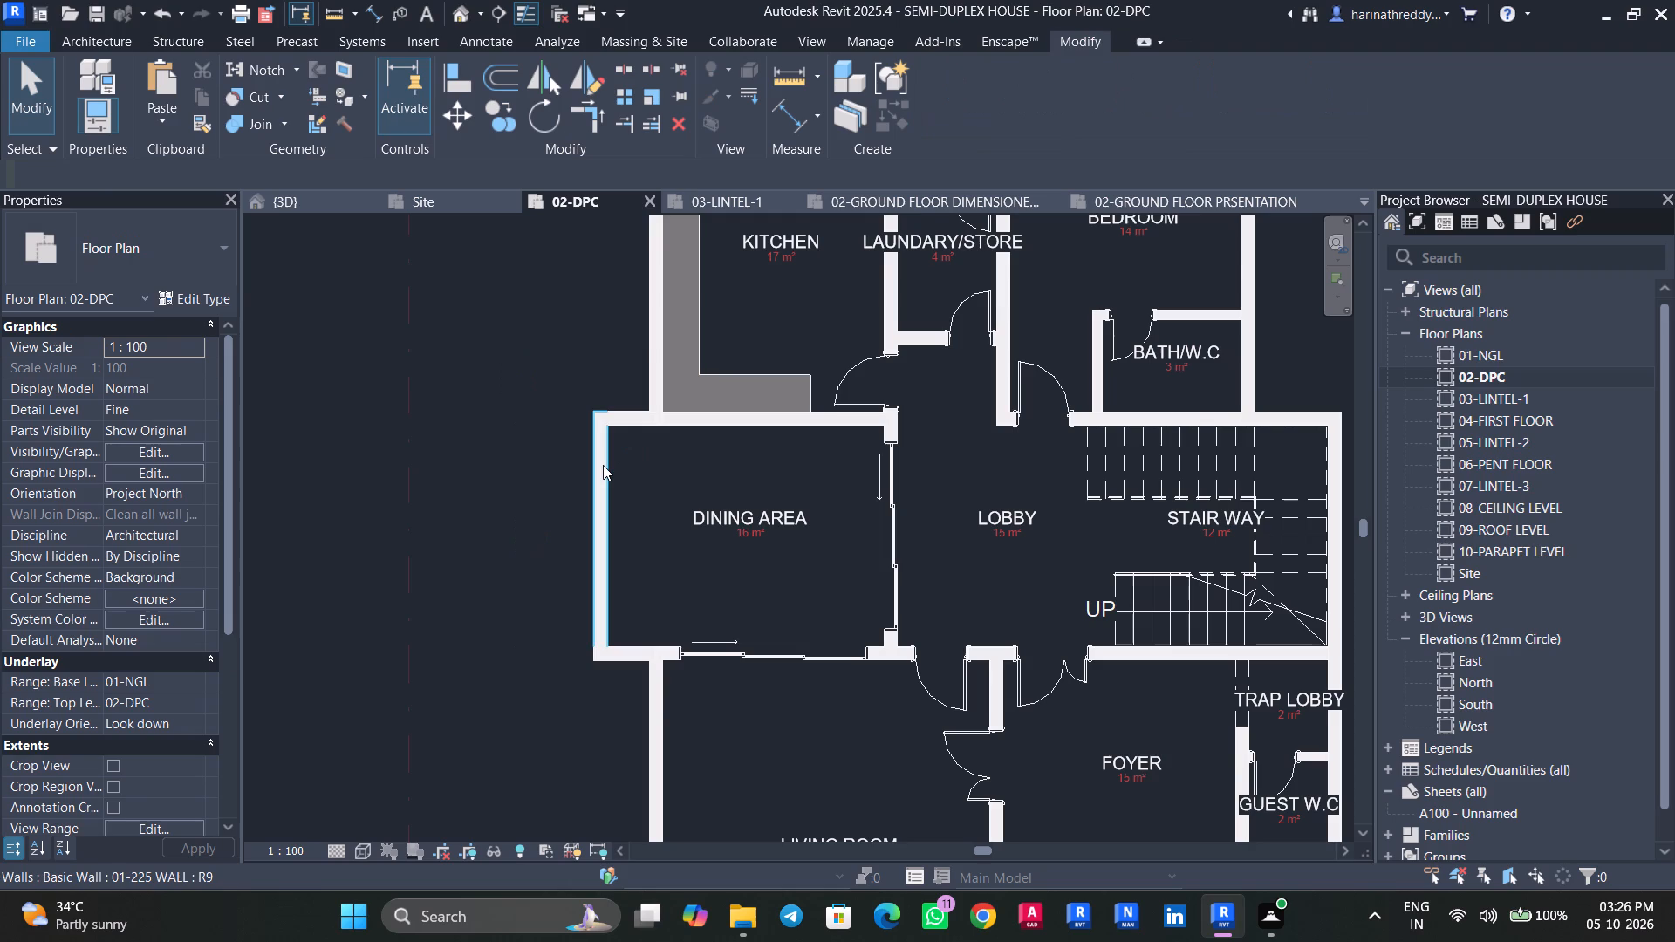
# Open the 3D view and inspect the house from all sides, including the dining area's raised side wall.
pyautogui.click(460, 10)
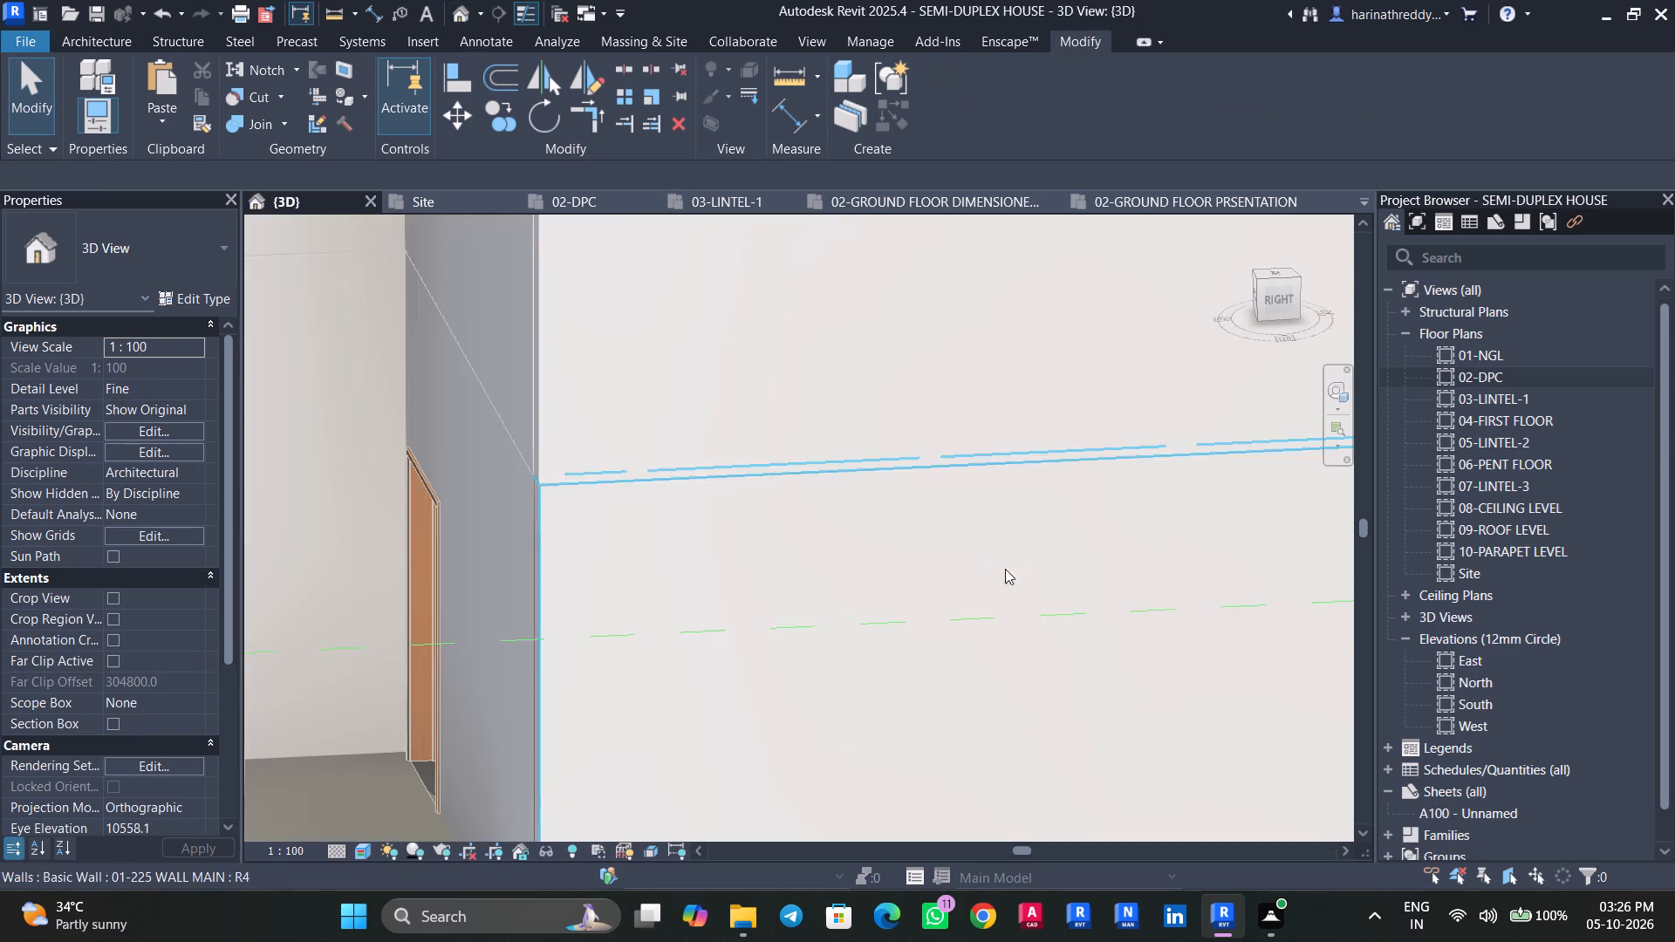
pyautogui.scroll(-16, 849, 585)
pyautogui.keyDown('shift'); pyautogui.moveTo(876, 684); pyautogui.dragTo(1212, 747, button='middle'); pyautogui.keyUp('shift')
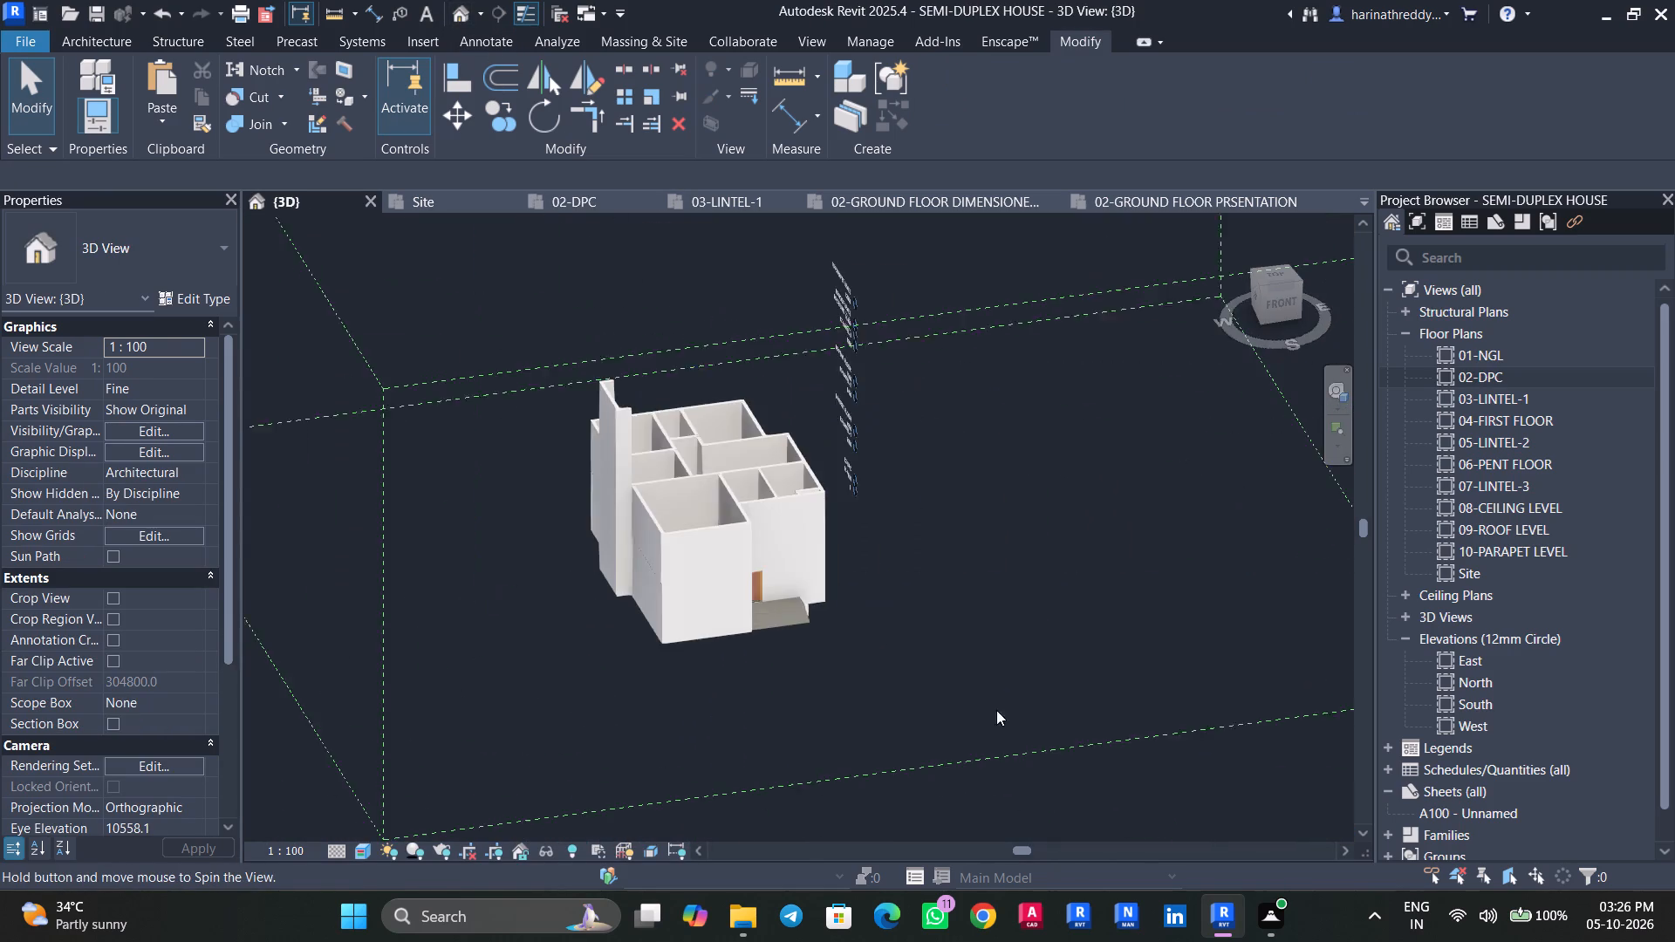
pyautogui.keyDown('shift'); pyautogui.scroll(11, 639, 628); pyautogui.keyUp('shift')
pyautogui.keyDown('shift'); pyautogui.moveTo(556, 619); pyautogui.dragTo(683, 611, button='middle'); pyautogui.keyUp('shift')
pyautogui.hotkey('shift', 'Escape')
pyautogui.scroll(-4, 558, 656)
pyautogui.scroll(1, 558, 656)
pyautogui.scroll(-4, 562, 652)
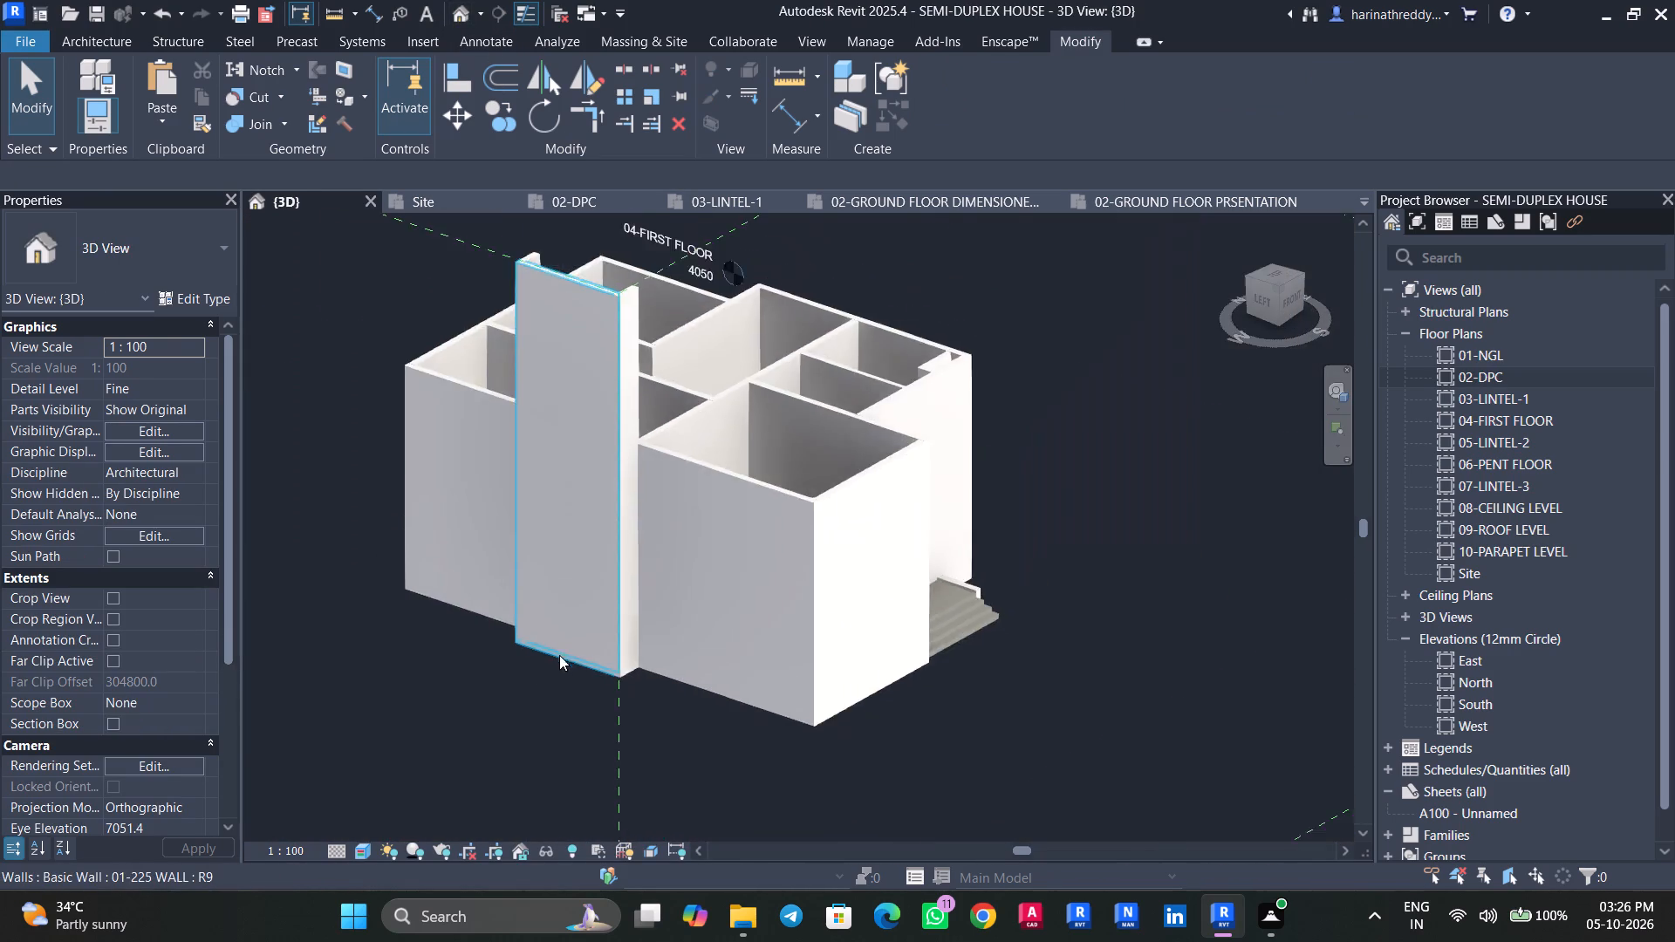
pyautogui.keyDown('shift'); pyautogui.moveTo(555, 684); pyautogui.dragTo(986, 750, button='middle'); pyautogui.keyUp('shift')
pyautogui.moveTo(1071, 733); pyautogui.dragTo(853, 633, button='middle')
pyautogui.scroll(1, 937, 685)
pyautogui.keyDown('shift'); pyautogui.moveTo(940, 686); pyautogui.dragTo(1050, 716, button='middle'); pyautogui.keyUp('shift')
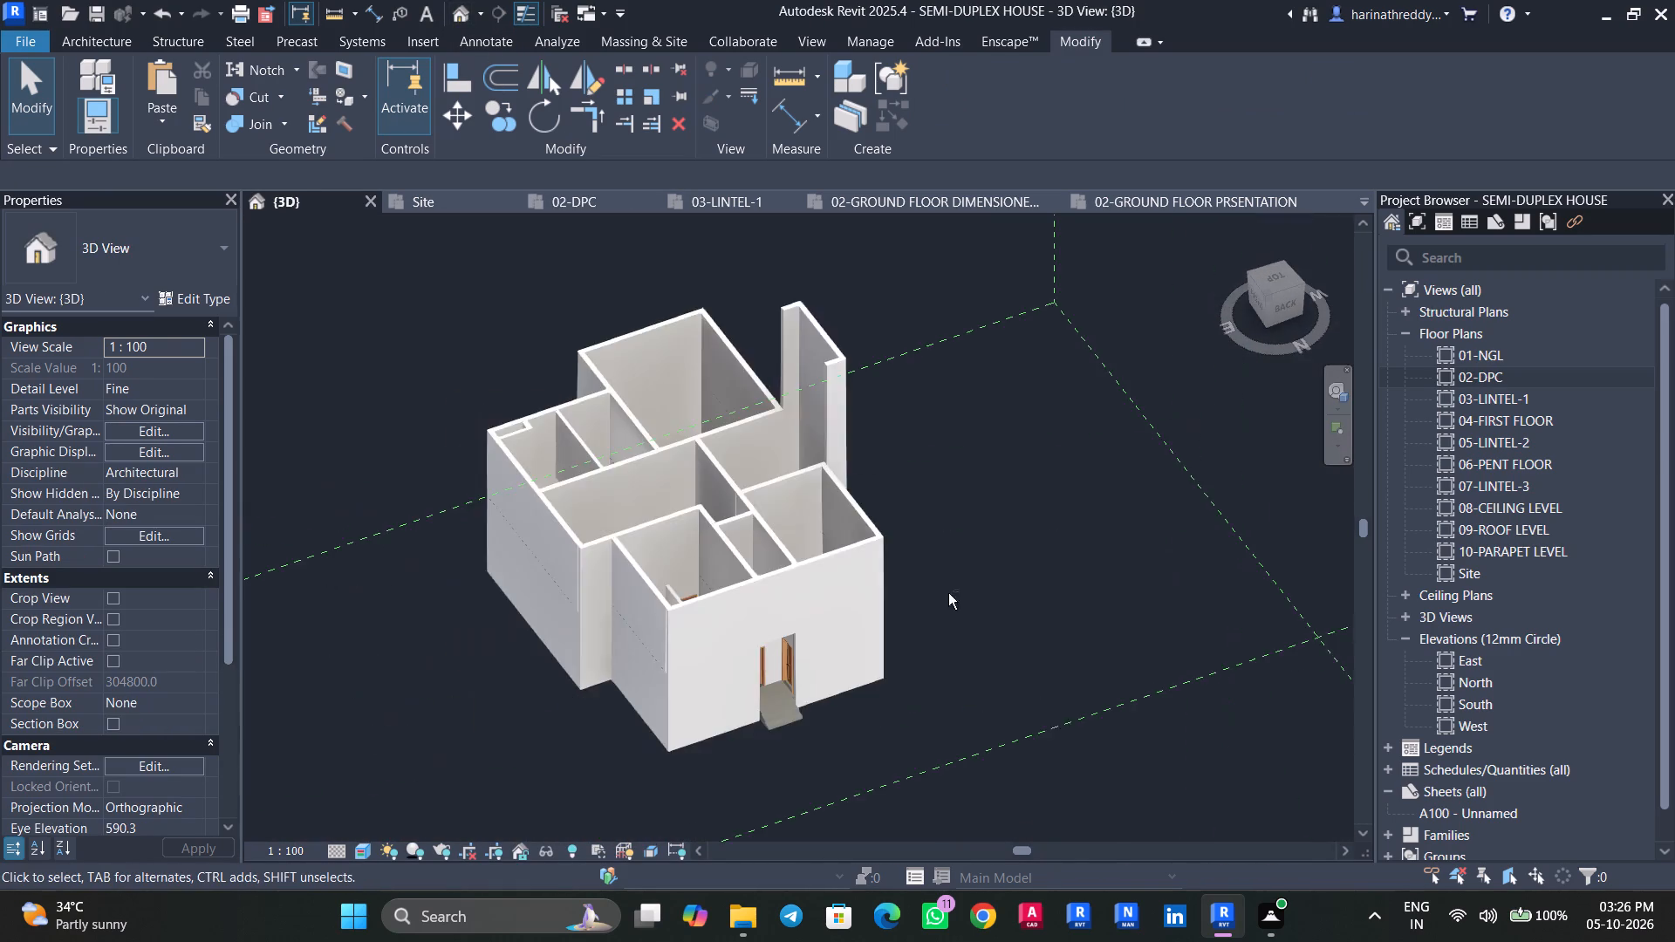
pyautogui.scroll(7, 990, 534)
pyautogui.scroll(-10, 894, 472)
pyautogui.keyDown('shift'); pyautogui.moveTo(896, 477); pyautogui.dragTo(1039, 447, button='middle'); pyautogui.keyUp('shift')
pyautogui.keyDown('shift'); pyautogui.scroll(1, 899, 477); pyautogui.keyUp('shift')
pyautogui.scroll(8, 838, 345)
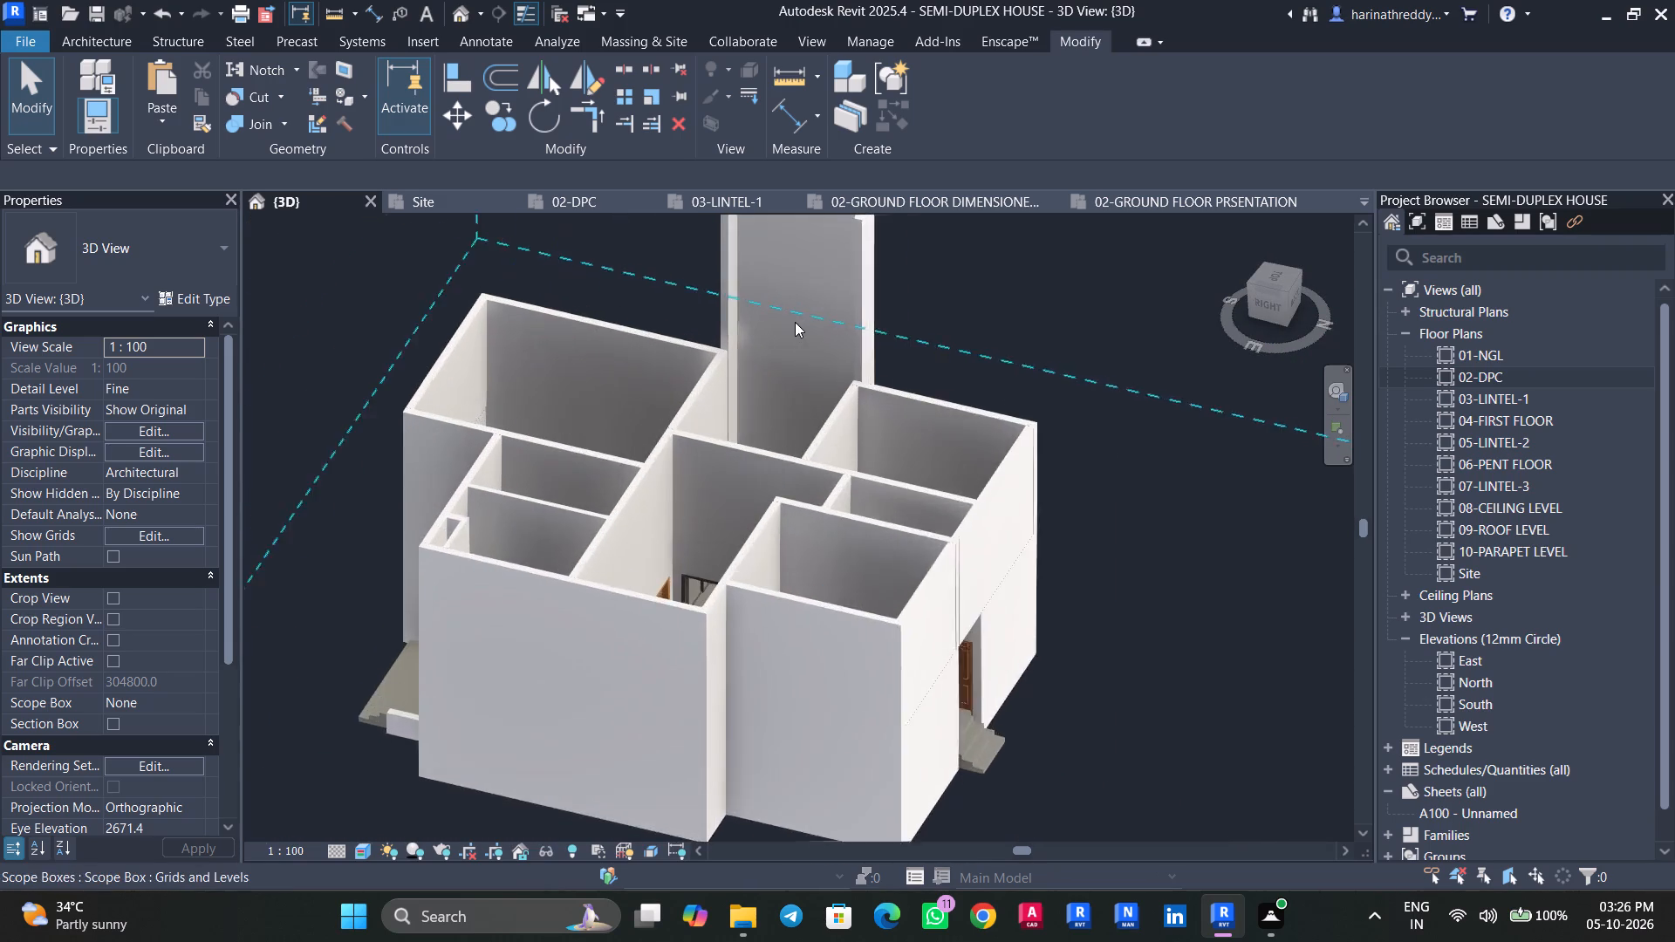
pyautogui.moveTo(787, 361); pyautogui.dragTo(735, 591, button='middle')
pyautogui.scroll(5, 656, 412)
pyautogui.click(648, 415)
pyautogui.scroll(-3, 647, 416)
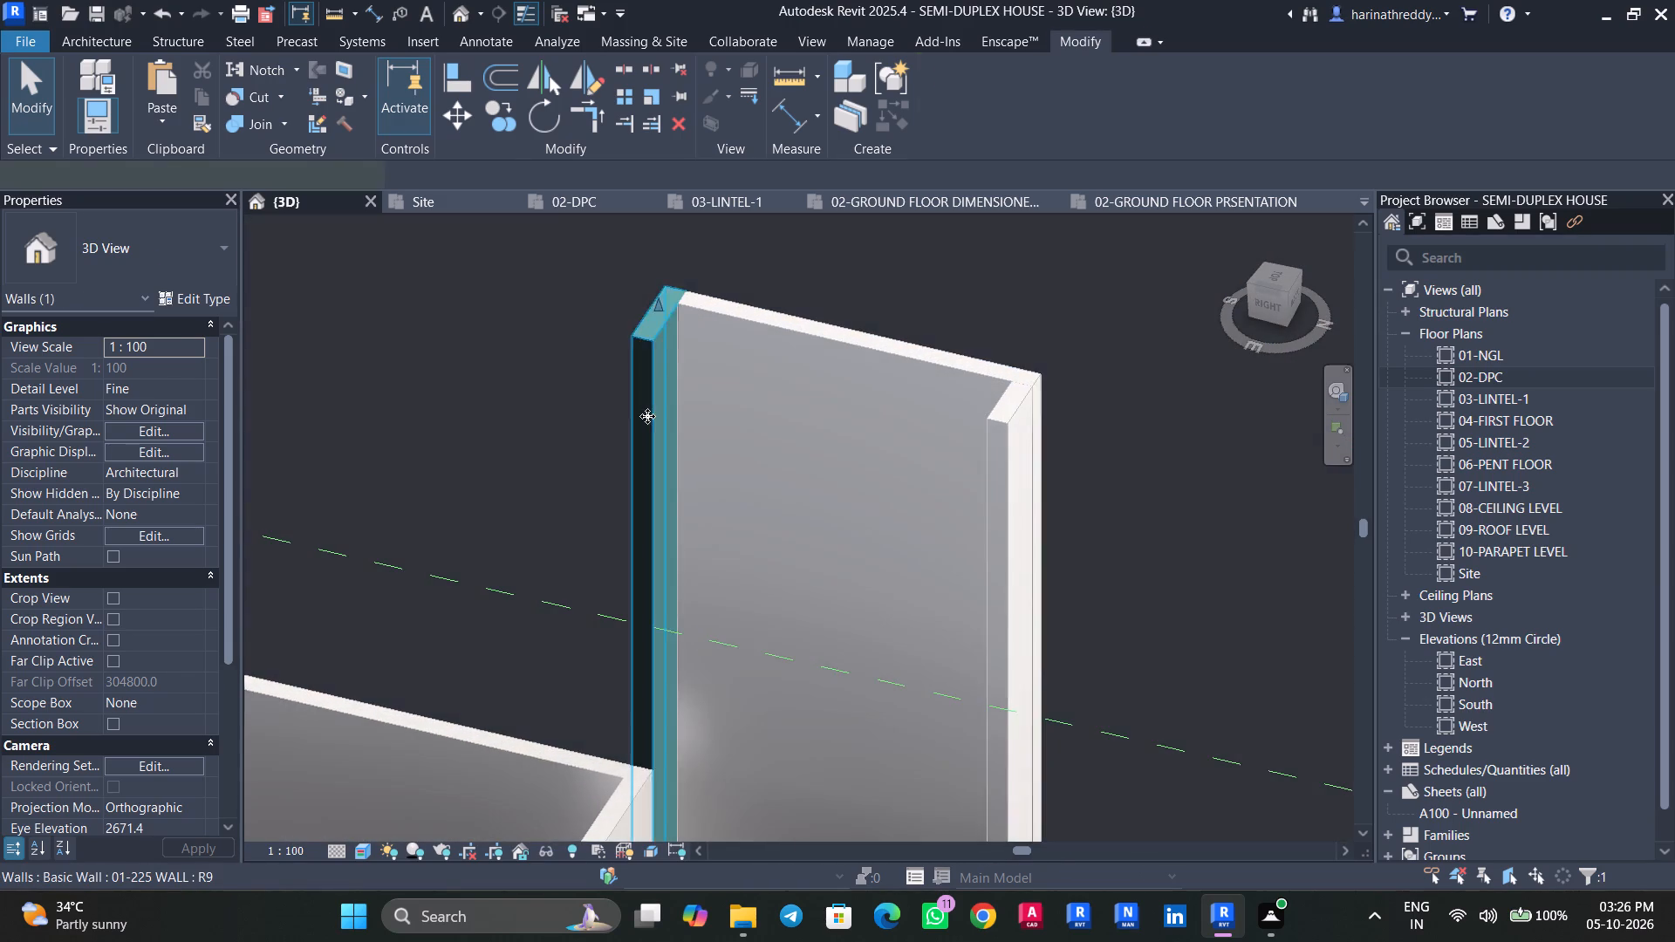
pyautogui.scroll(-2, 647, 416)
pyautogui.press('Escape')
pyautogui.press('Escape')
pyautogui.keyDown('shift'); pyautogui.moveTo(778, 517); pyautogui.dragTo(885, 551, button='middle'); pyautogui.keyUp('shift')
pyautogui.scroll(-6, 860, 538)
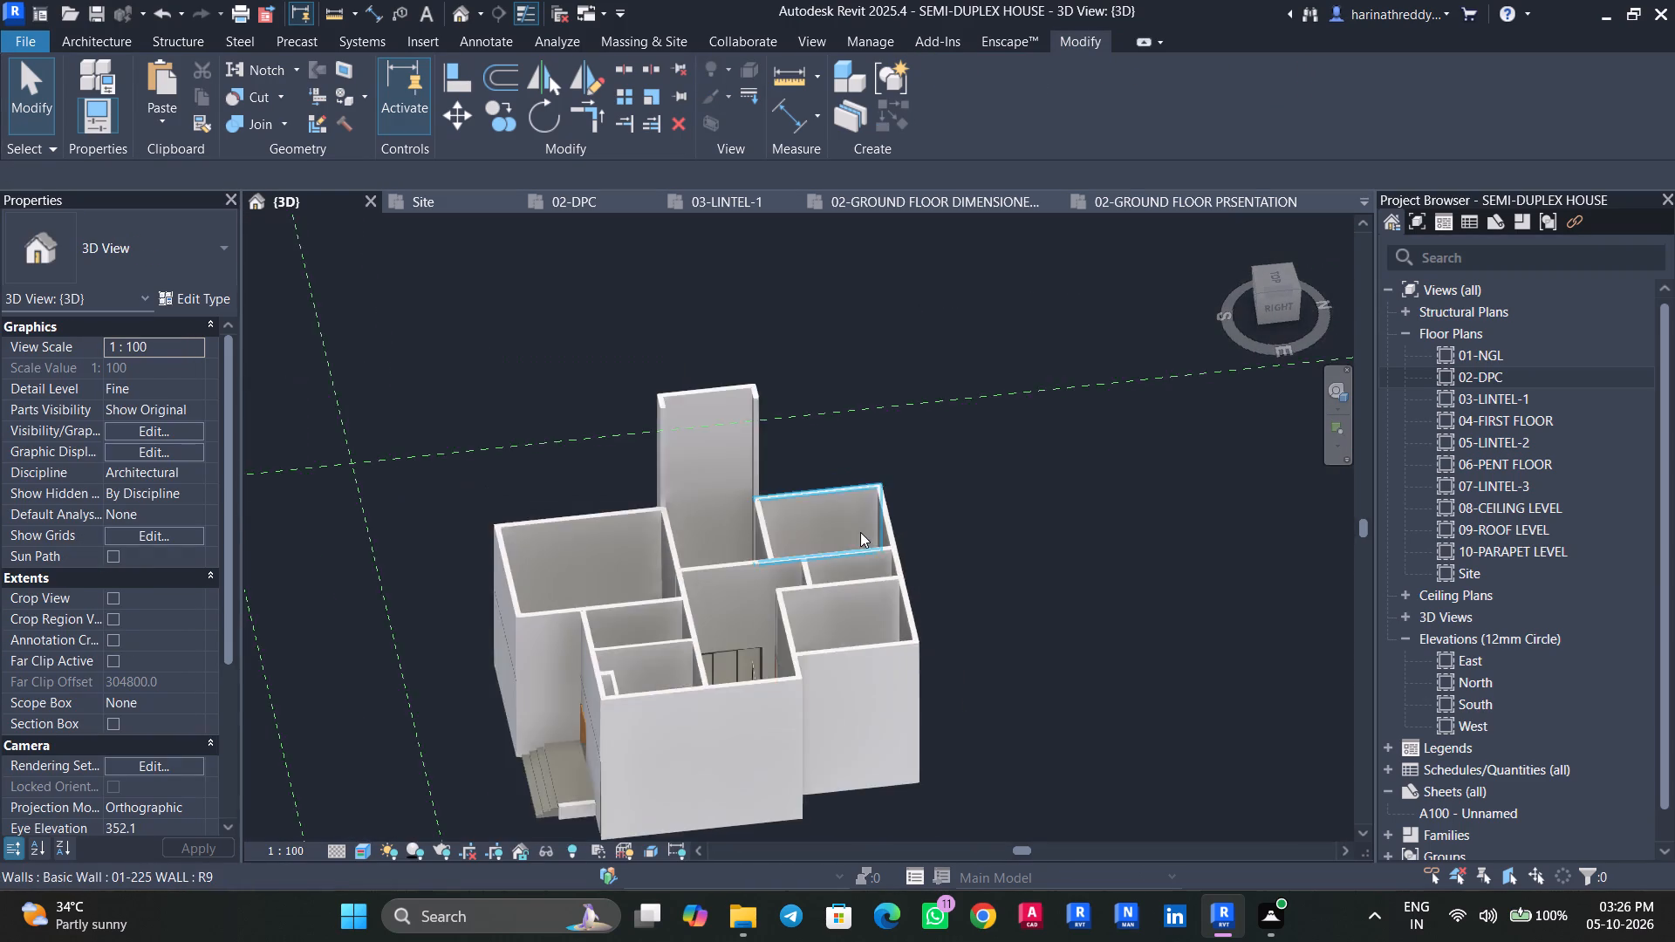
pyautogui.scroll(-2, 860, 532)
pyautogui.keyDown('shift'); pyautogui.moveTo(982, 580); pyautogui.dragTo(1140, 632, button='middle'); pyautogui.keyUp('shift')
pyautogui.scroll(9, 563, 494)
# Inspect the type and level constraints of the dining area's raised side wall on the living room side in 3D.
pyautogui.click(651, 495)
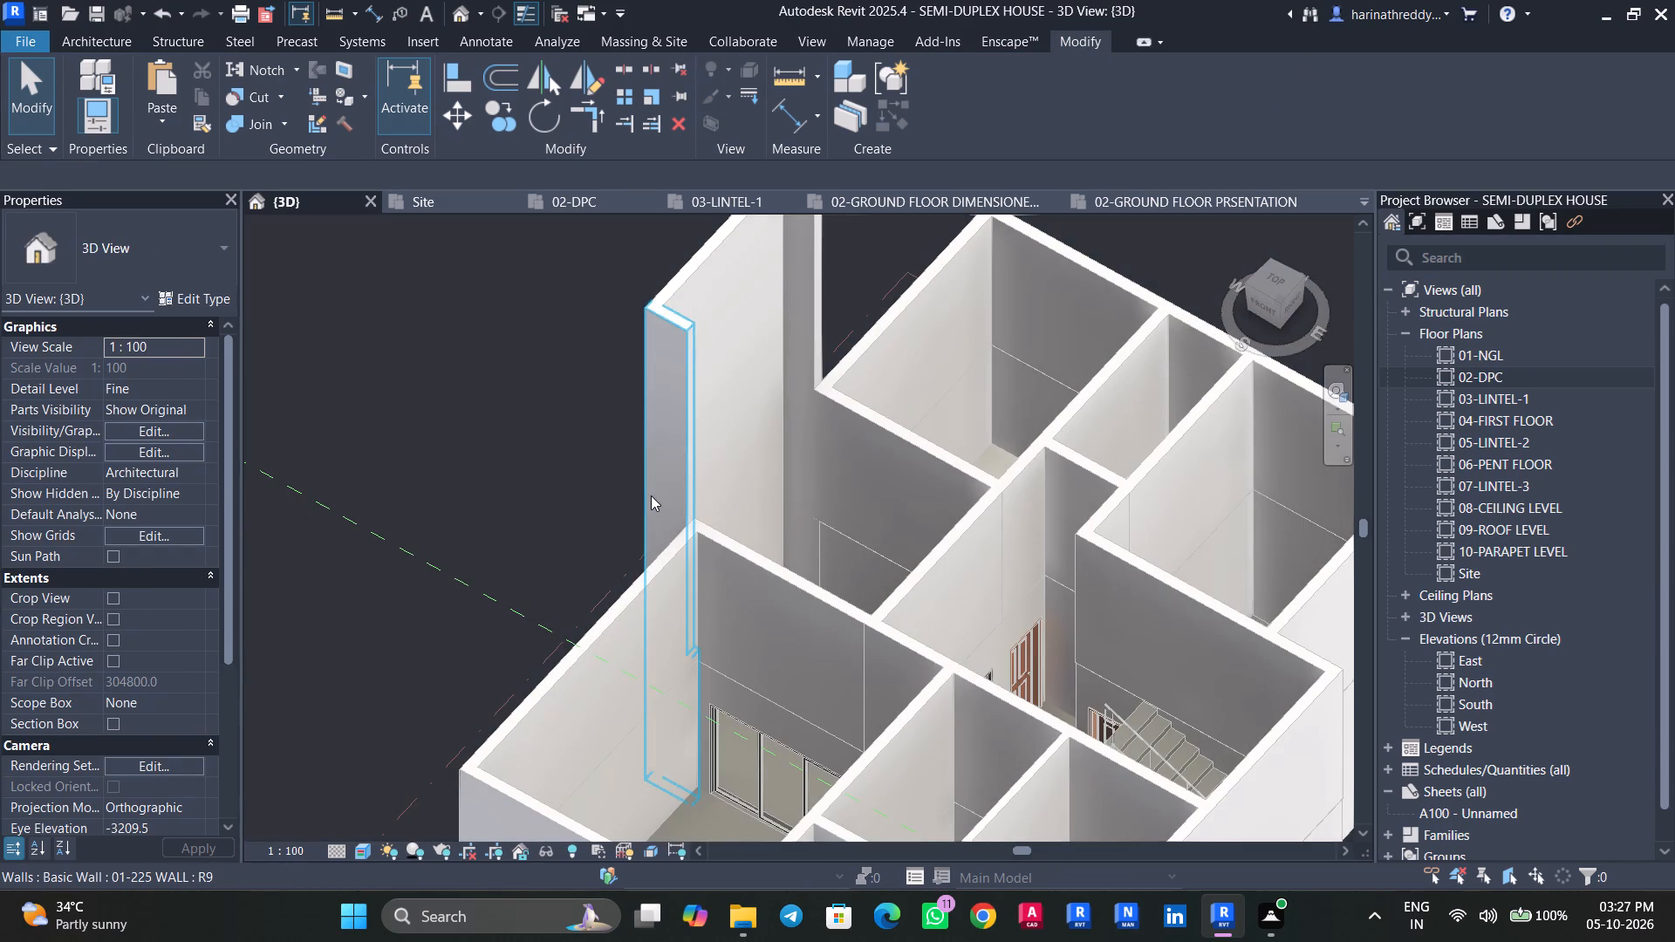
pyautogui.keyDown('shift'); pyautogui.moveTo(651, 495); pyautogui.dragTo(843, 436, button='middle'); pyautogui.keyUp('shift')
pyautogui.press('Escape')
pyautogui.press('Escape')
pyautogui.scroll(2, 680, 688)
pyautogui.scroll(-1, 682, 685)
pyautogui.scroll(3, 682, 685)
pyautogui.scroll(-1, 691, 655)
pyautogui.scroll(4, 692, 654)
pyautogui.keyDown('shift'); pyautogui.moveTo(708, 654); pyautogui.dragTo(790, 599, button='middle'); pyautogui.keyUp('shift')
pyautogui.press('Escape')
pyautogui.click(614, 593)
pyautogui.scroll(-3, 614, 593)
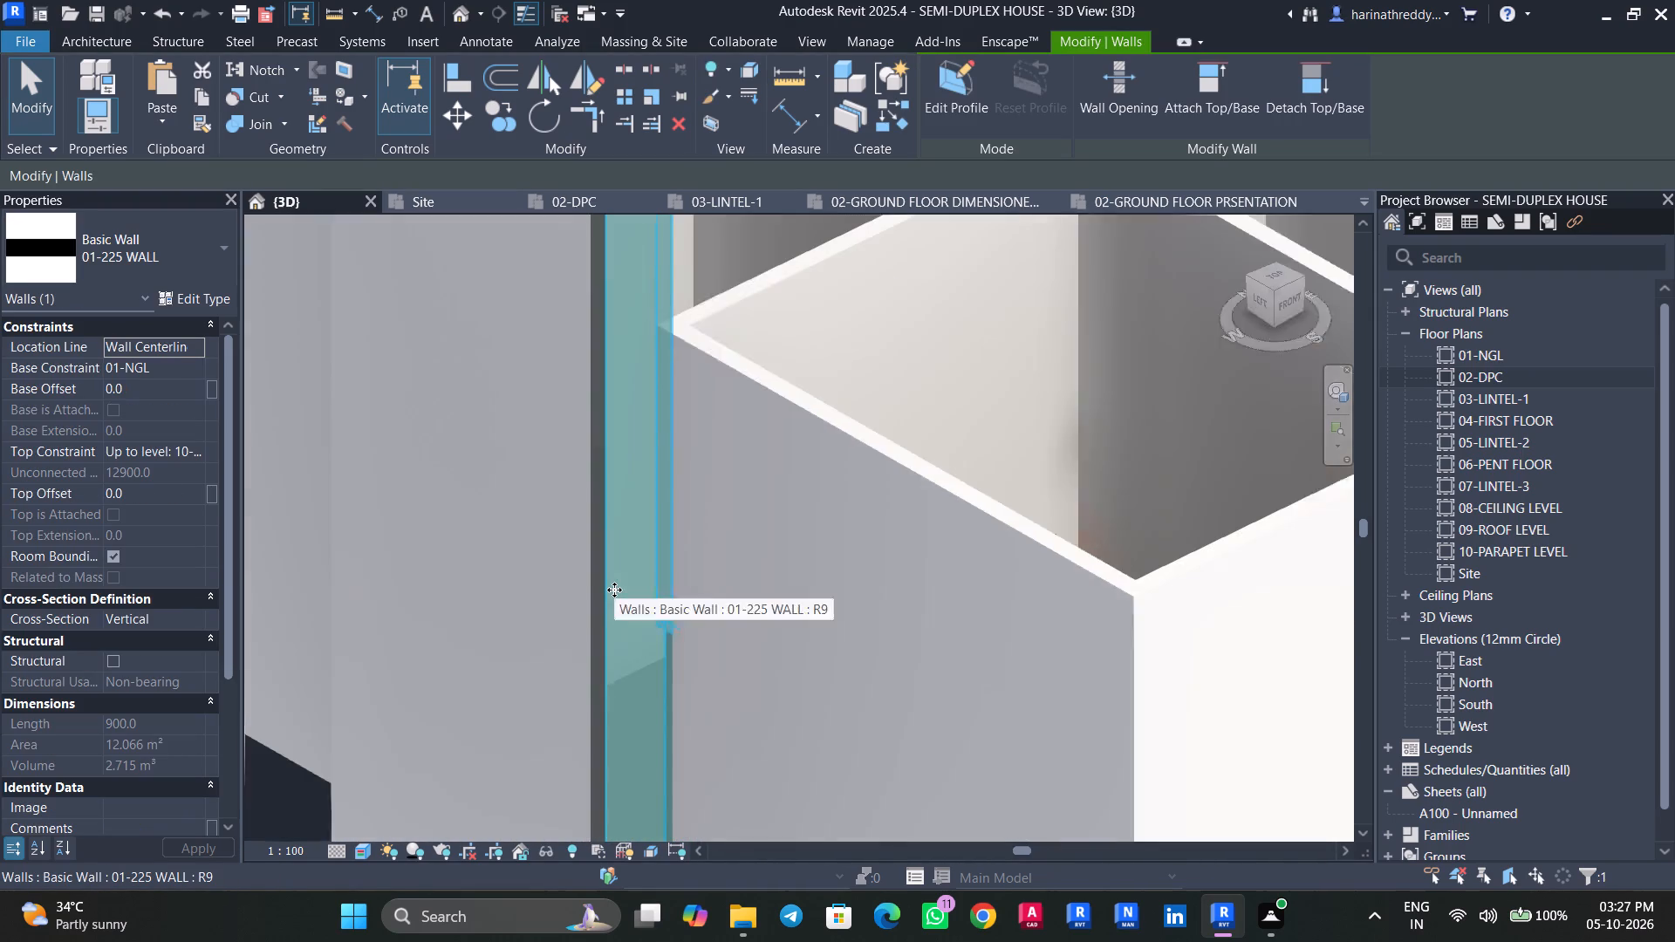
pyautogui.scroll(-2, 614, 590)
pyautogui.keyDown('shift'); pyautogui.moveTo(654, 631); pyautogui.dragTo(509, 715, button='middle'); pyautogui.keyUp('shift')
pyautogui.press('Escape')
pyautogui.press('Escape')
pyautogui.scroll(-10, 494, 679)
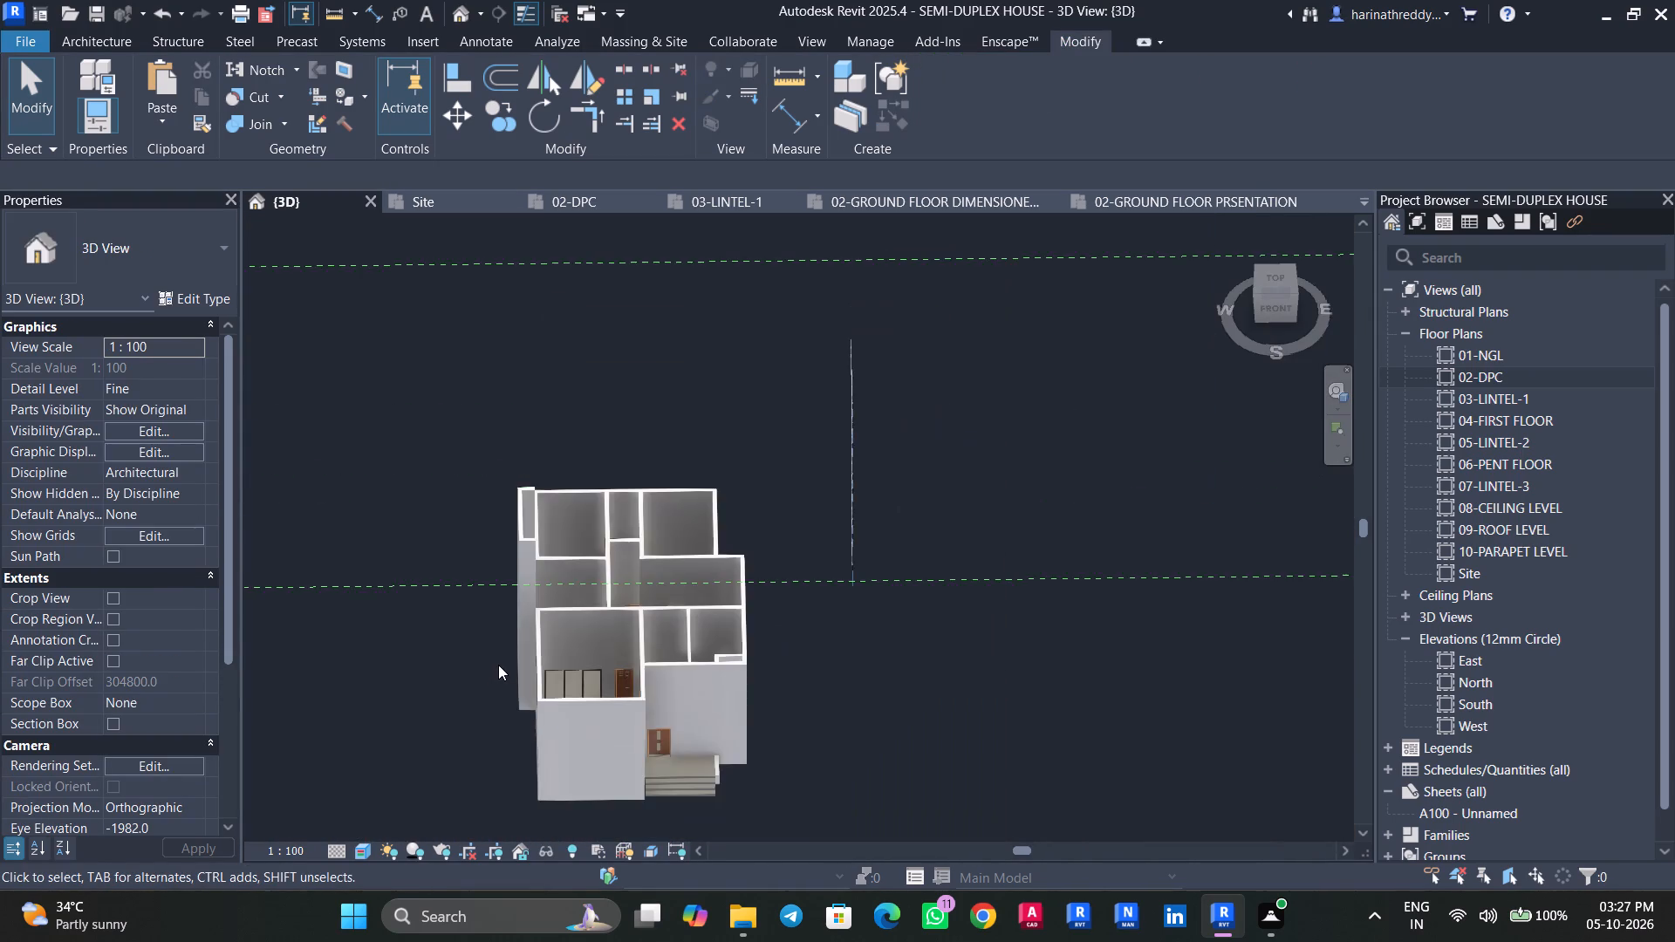
# Inspect the dining area's tall end wall and its two short return walls in the 3D view.
pyautogui.keyDown('shift'); pyautogui.moveTo(470, 679); pyautogui.dragTo(332, 716, button='middle'); pyautogui.keyUp('shift')
pyautogui.scroll(10, 585, 577)
pyautogui.click(534, 590)
pyautogui.keyDown('shift'); pyautogui.scroll(-3, 534, 590); pyautogui.keyUp('shift')
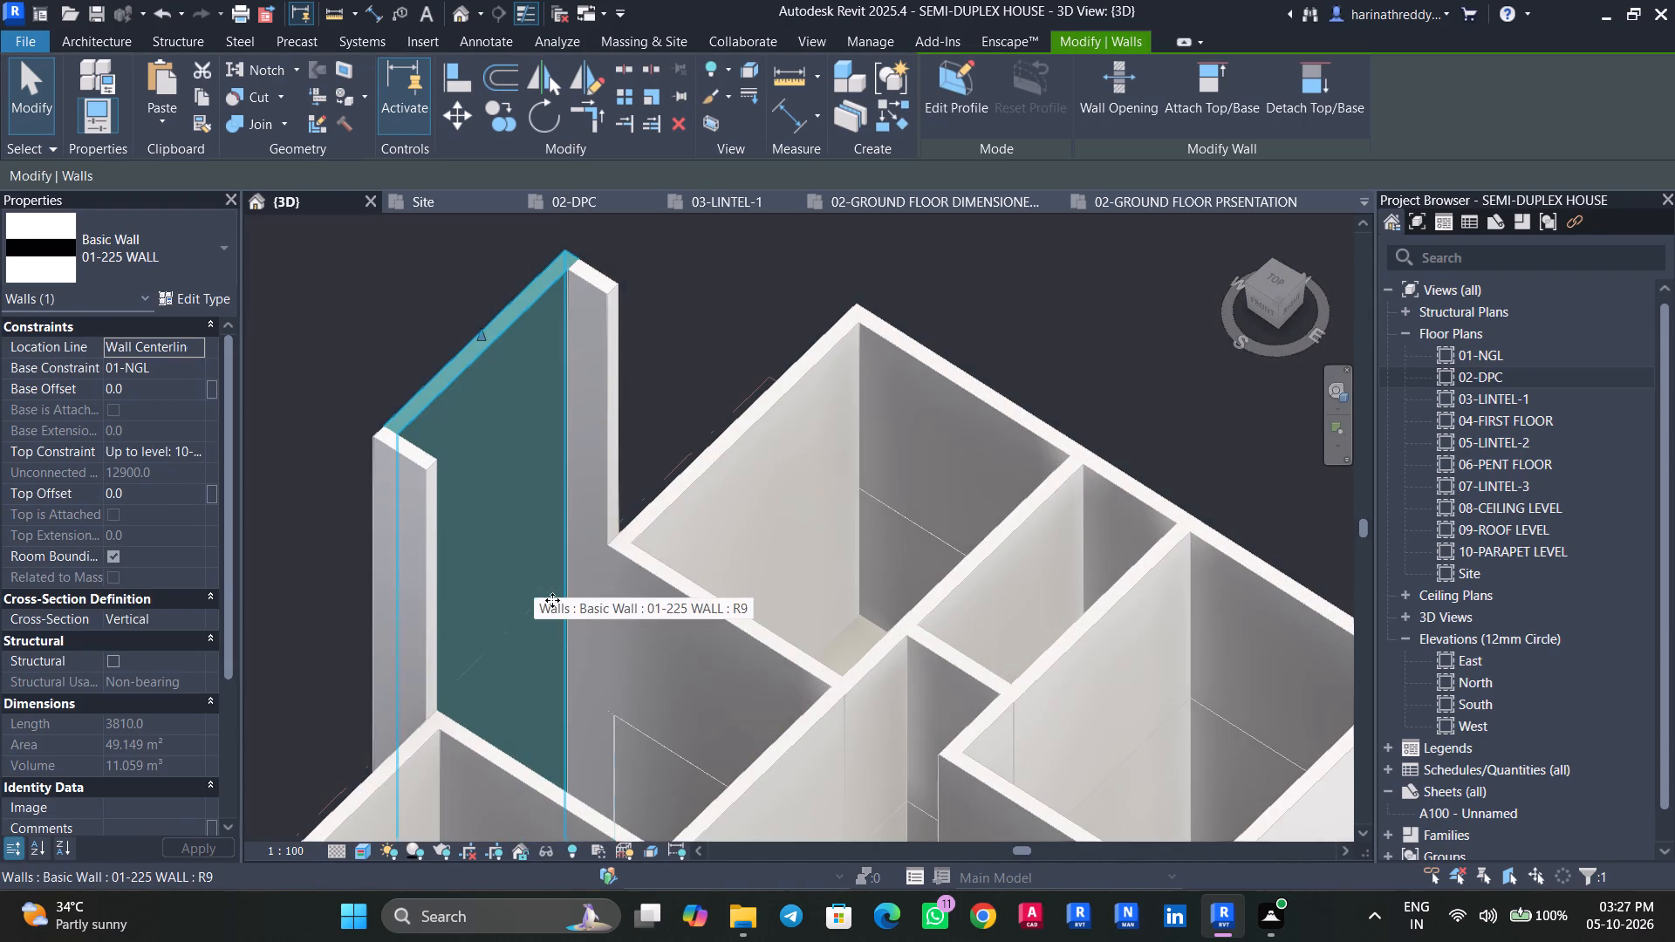
pyautogui.scroll(-3, 631, 618)
pyautogui.press('Escape')
pyautogui.keyDown('shift'); pyautogui.moveTo(607, 659); pyautogui.dragTo(442, 677, button='middle'); pyautogui.keyUp('shift')
pyautogui.scroll(3, 525, 659)
pyautogui.scroll(-3, 527, 655)
pyautogui.scroll(1, 527, 655)
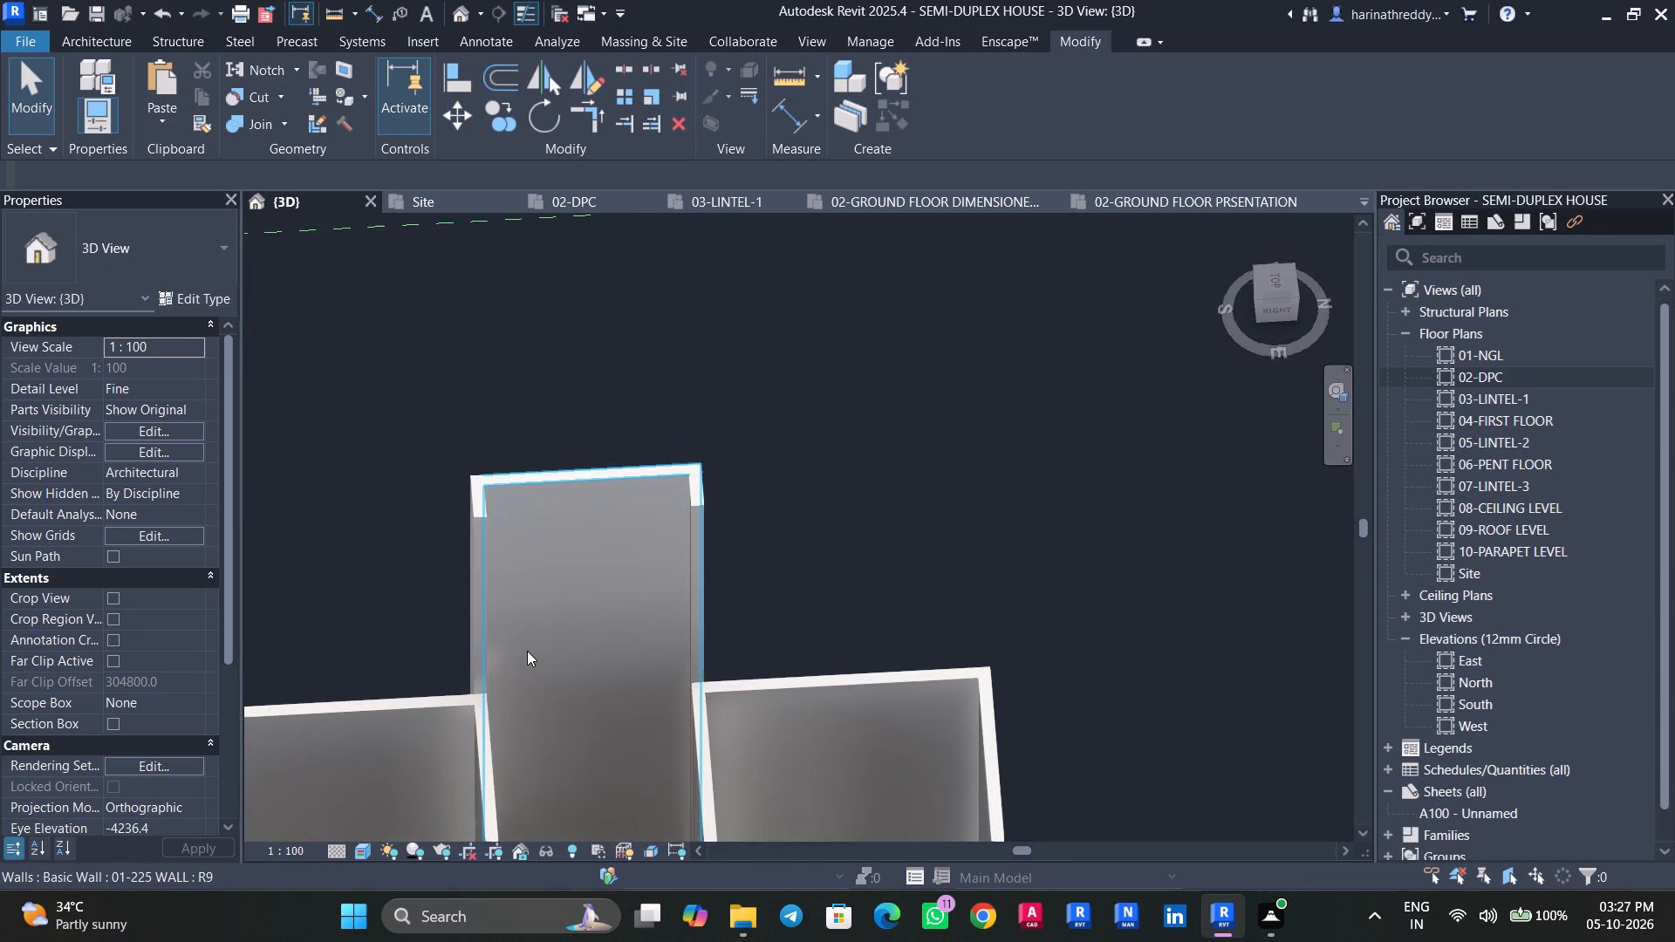
pyautogui.keyDown('shift'); pyautogui.moveTo(531, 647); pyautogui.dragTo(386, 640, button='middle'); pyautogui.keyUp('shift')
pyautogui.click(475, 549)
pyautogui.press('Escape')
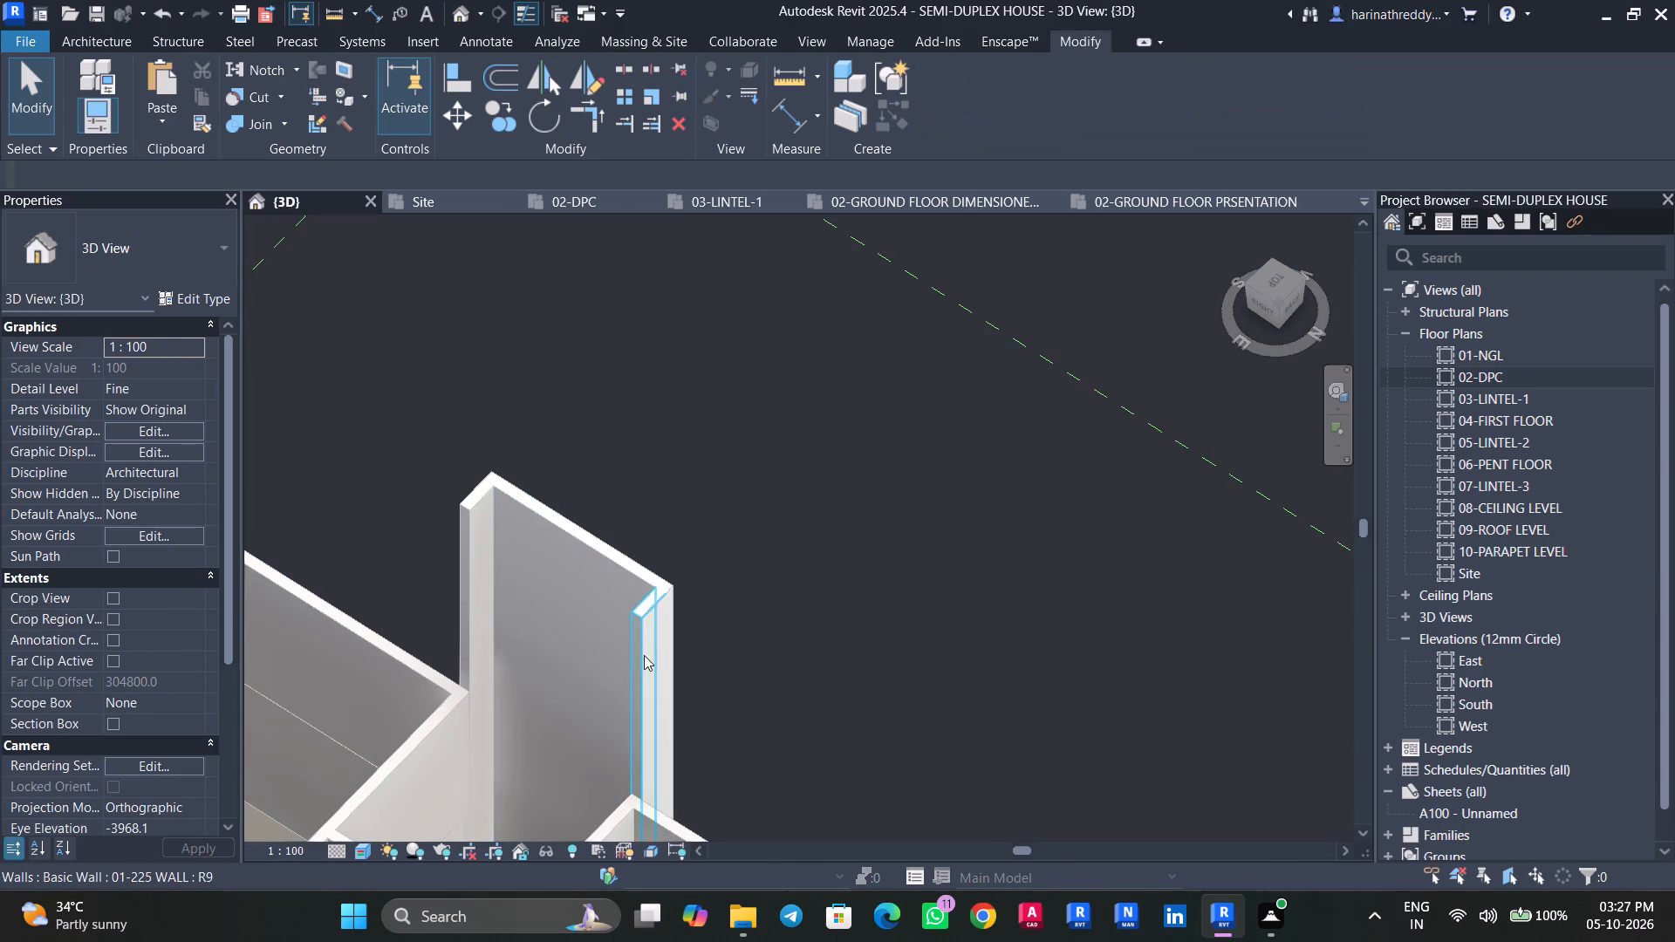
pyautogui.click(644, 655)
pyautogui.press('Escape')
pyautogui.press('Escape')
pyautogui.scroll(-3, 564, 673)
pyautogui.keyDown('shift'); pyautogui.moveTo(565, 673); pyautogui.dragTo(855, 670, button='middle'); pyautogui.keyUp('shift')
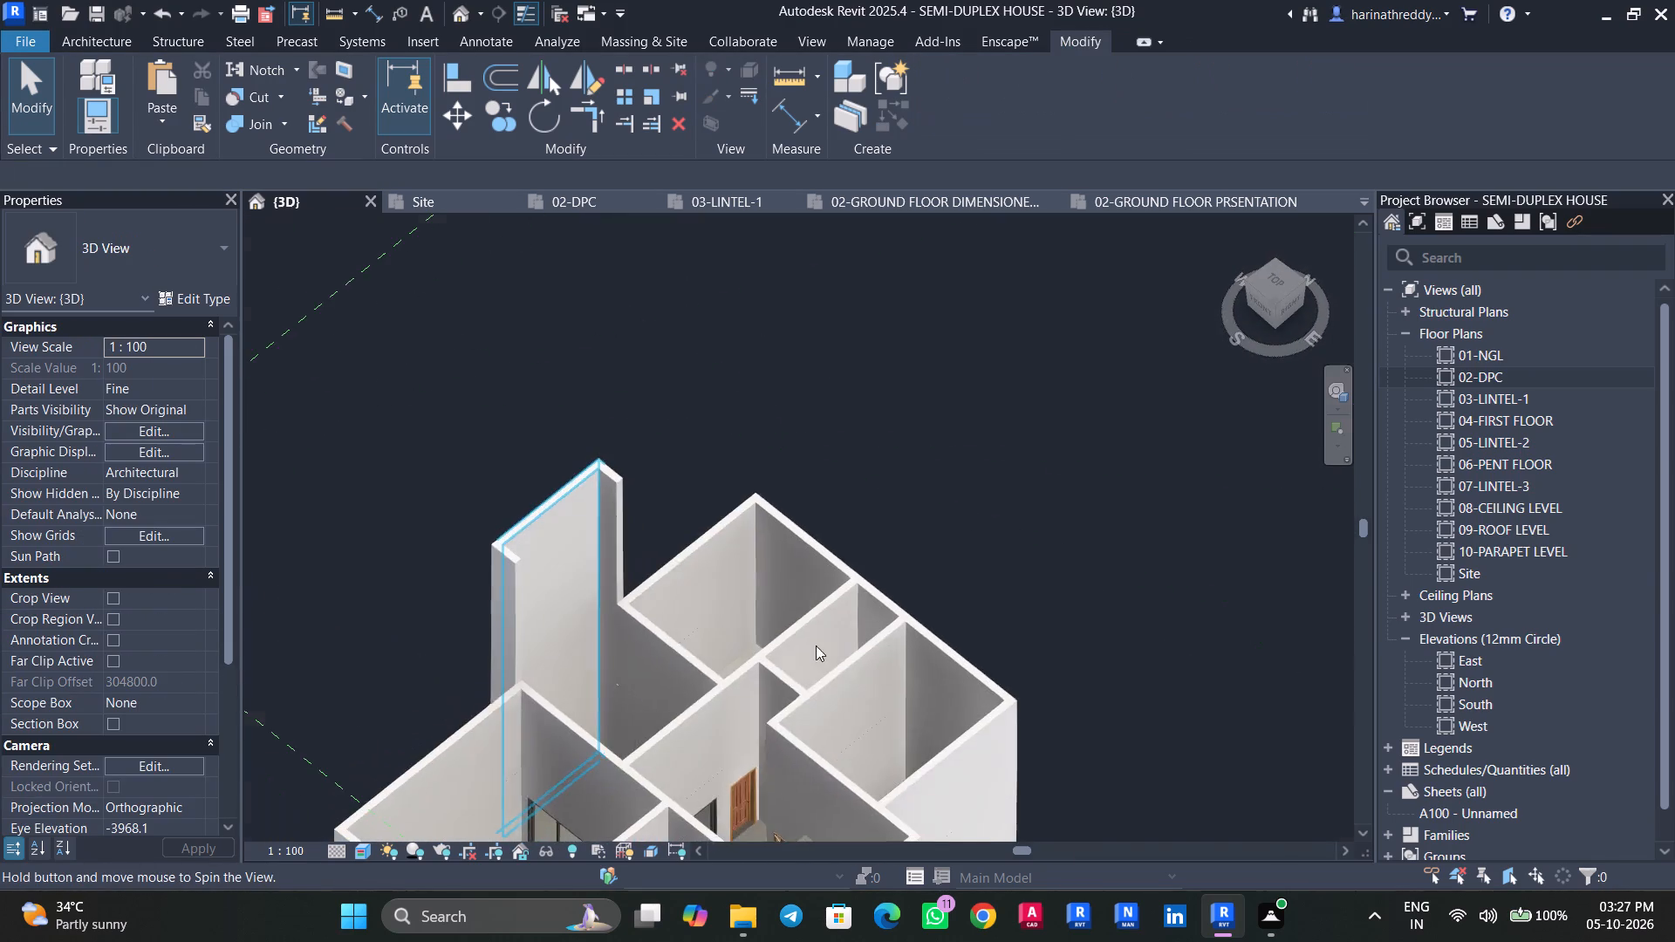
# Recheck the dining area's three parapet-height walls from the opposite side of the 3D model.
pyautogui.scroll(3, 672, 540)
pyautogui.scroll(-1, 672, 540)
pyautogui.keyDown('shift'); pyautogui.moveTo(682, 652); pyautogui.dragTo(1044, 597, button='middle'); pyautogui.keyUp('shift')
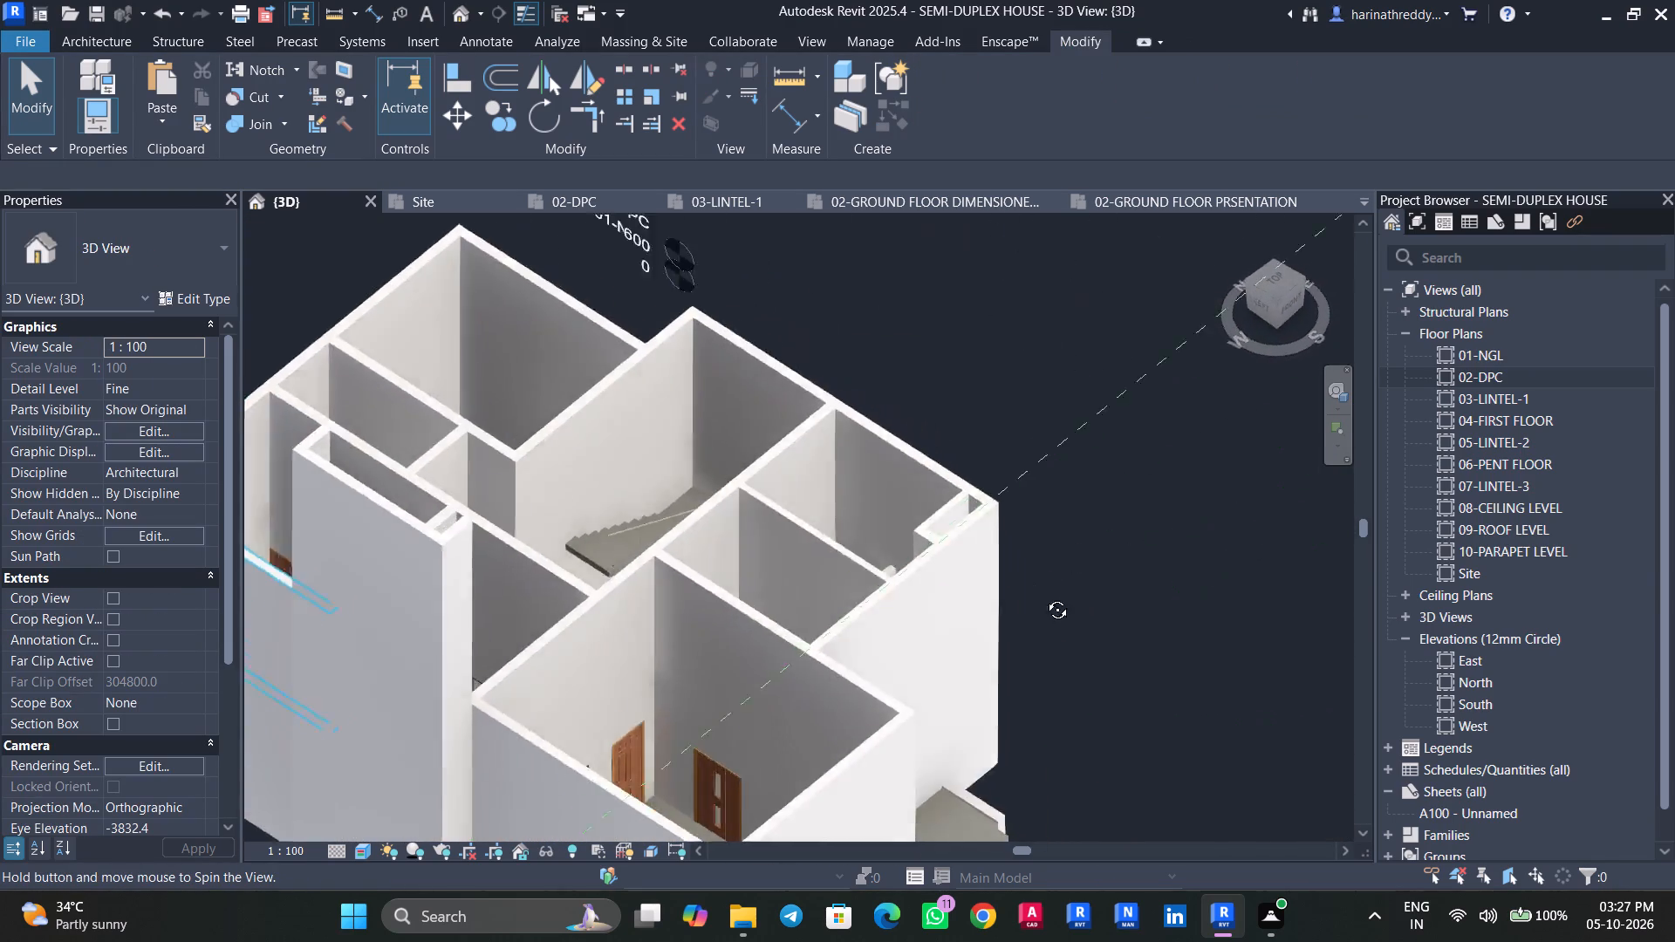
pyautogui.keyDown('shift'); pyautogui.moveTo(1044, 597); pyautogui.dragTo(1179, 576, button='middle'); pyautogui.keyUp('shift')
pyautogui.keyDown('shift'); pyautogui.moveTo(816, 666); pyautogui.dragTo(1030, 654, button='middle'); pyautogui.keyUp('shift')
pyautogui.keyDown('shift'); pyautogui.moveTo(776, 683); pyautogui.dragTo(828, 683, button='middle'); pyautogui.keyUp('shift')
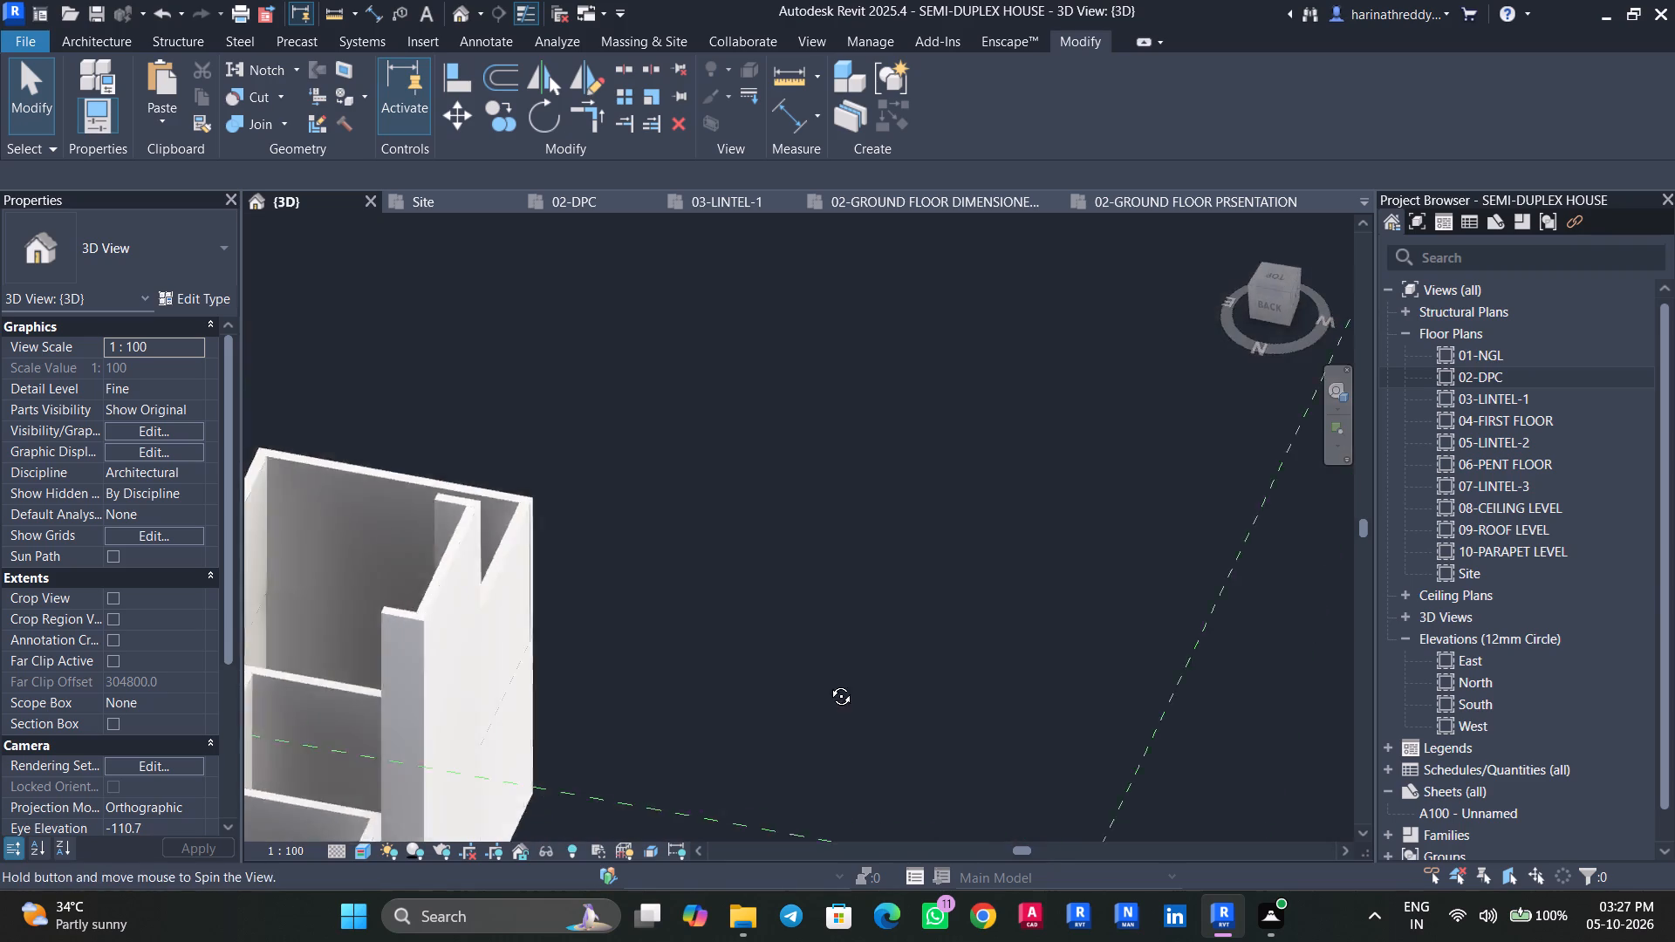
pyautogui.keyDown('shift'); pyautogui.moveTo(828, 683); pyautogui.dragTo(900, 686, button='middle'); pyautogui.keyUp('shift')
pyautogui.scroll(1, 761, 707)
pyautogui.moveTo(786, 694); pyautogui.dragTo(1041, 565, button='middle')
pyautogui.keyDown('shift'); pyautogui.moveTo(980, 672); pyautogui.dragTo(1099, 681, button='middle'); pyautogui.keyUp('shift')
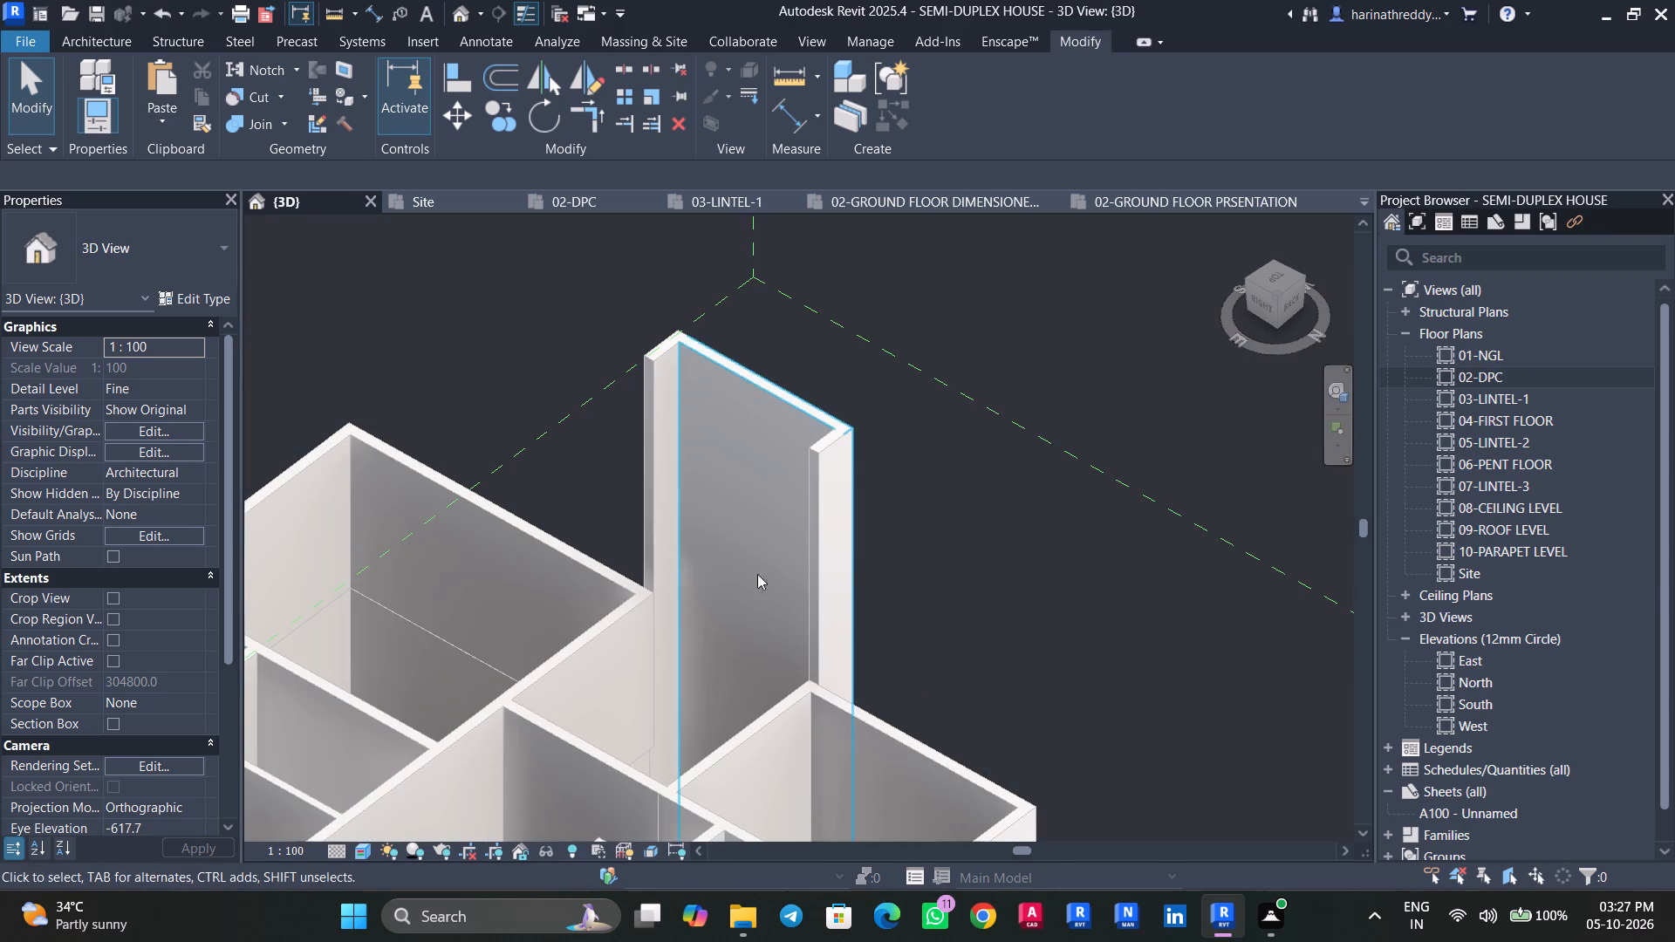
pyautogui.press('Escape')
pyautogui.click(737, 509)
pyautogui.scroll(8, 747, 537)
pyautogui.moveTo(747, 537); pyautogui.dragTo(754, 627, button='middle')
pyautogui.press('Escape')
pyautogui.press('Escape')
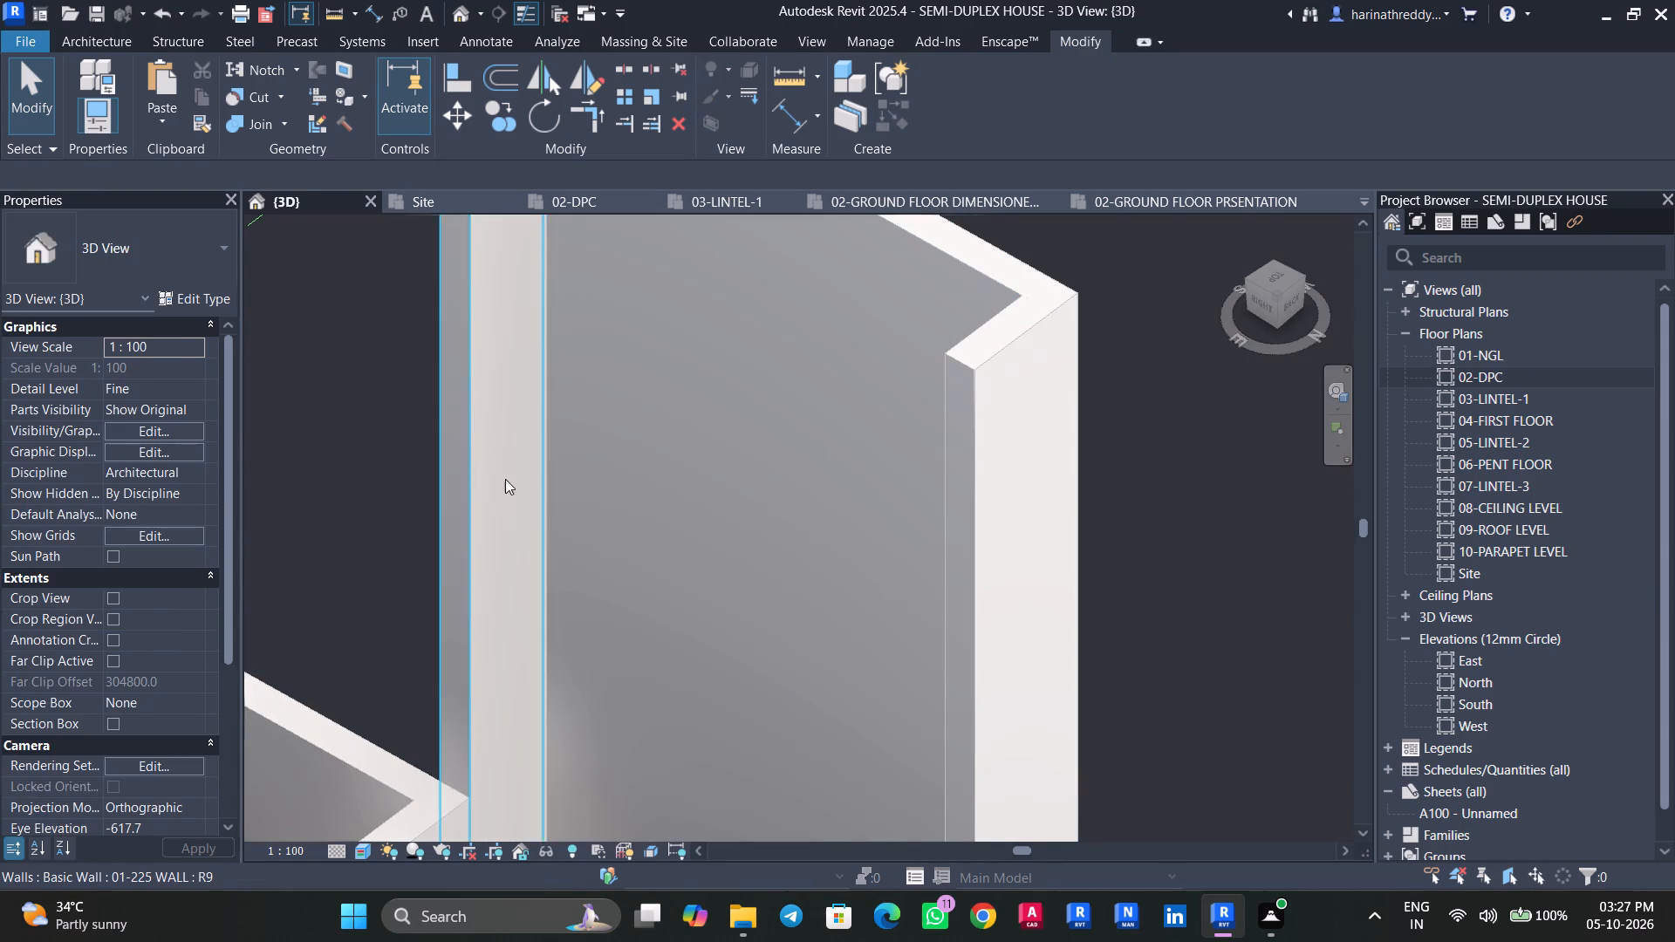
pyautogui.click(505, 479)
pyautogui.press('Escape')
pyautogui.click(991, 570)
pyautogui.press('Escape')
pyautogui.scroll(-13, 837, 586)
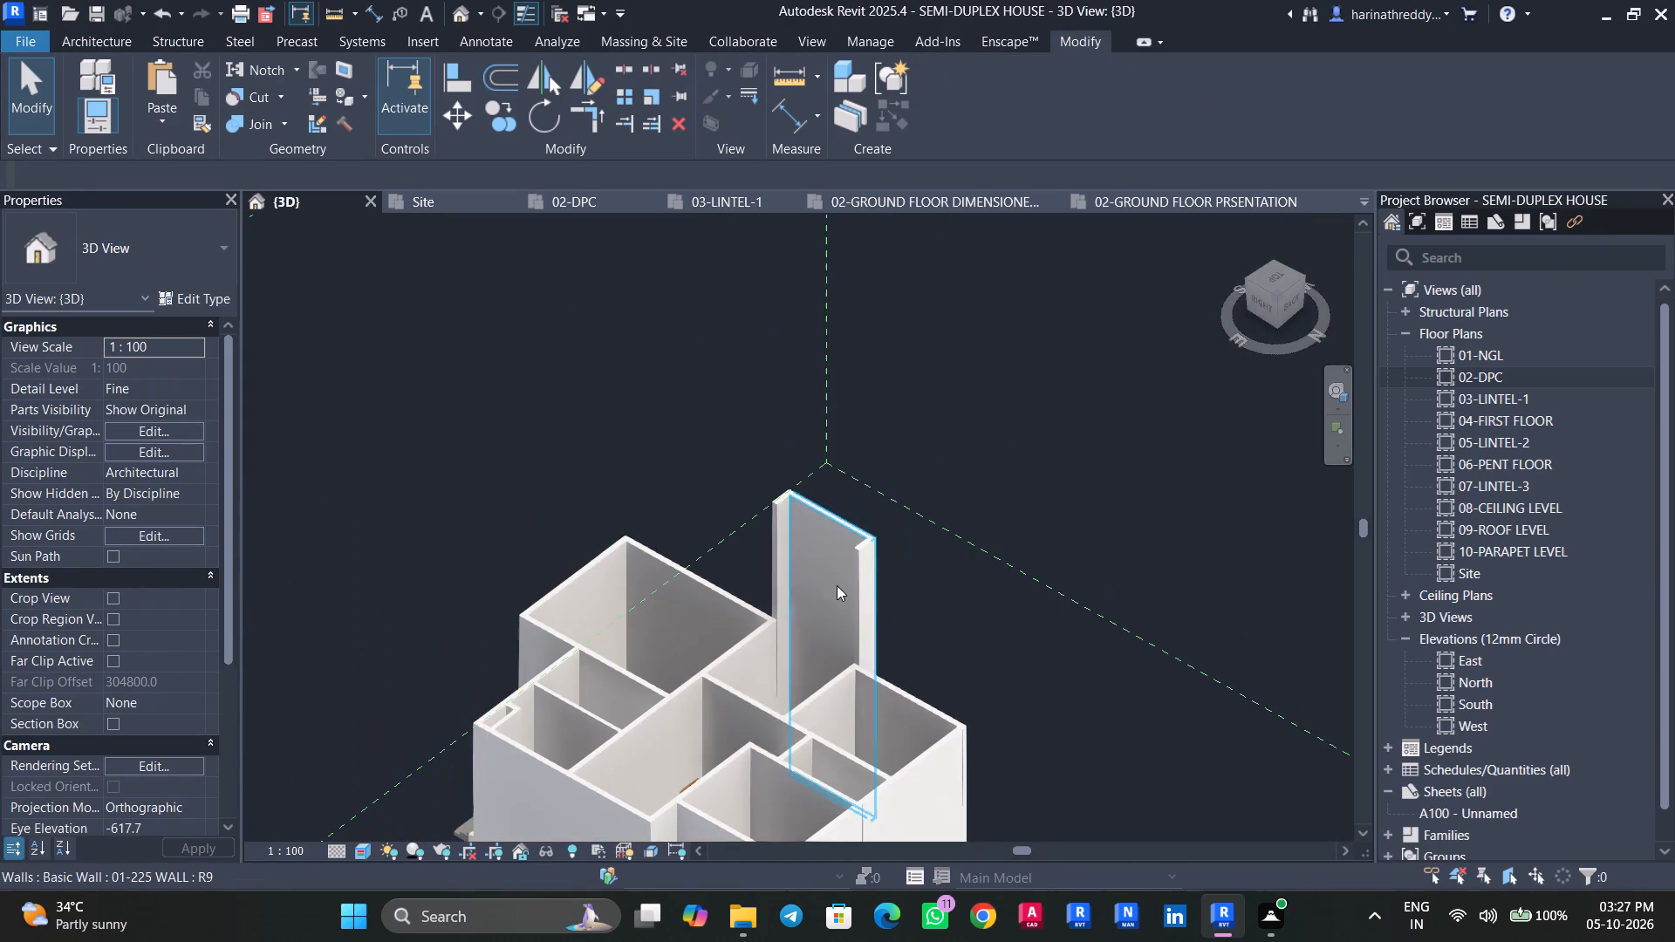
pyautogui.press('Escape')
# Examine the ground-floor slab's extent and properties inside the dining area and adjoining rooms in 3D.
pyautogui.keyDown('shift'); pyautogui.moveTo(827, 630); pyautogui.dragTo(1115, 617, button='middle'); pyautogui.keyUp('shift')
pyautogui.scroll(3, 824, 549)
pyautogui.scroll(-1, 824, 549)
pyautogui.scroll(8, 824, 549)
pyautogui.scroll(-5, 843, 571)
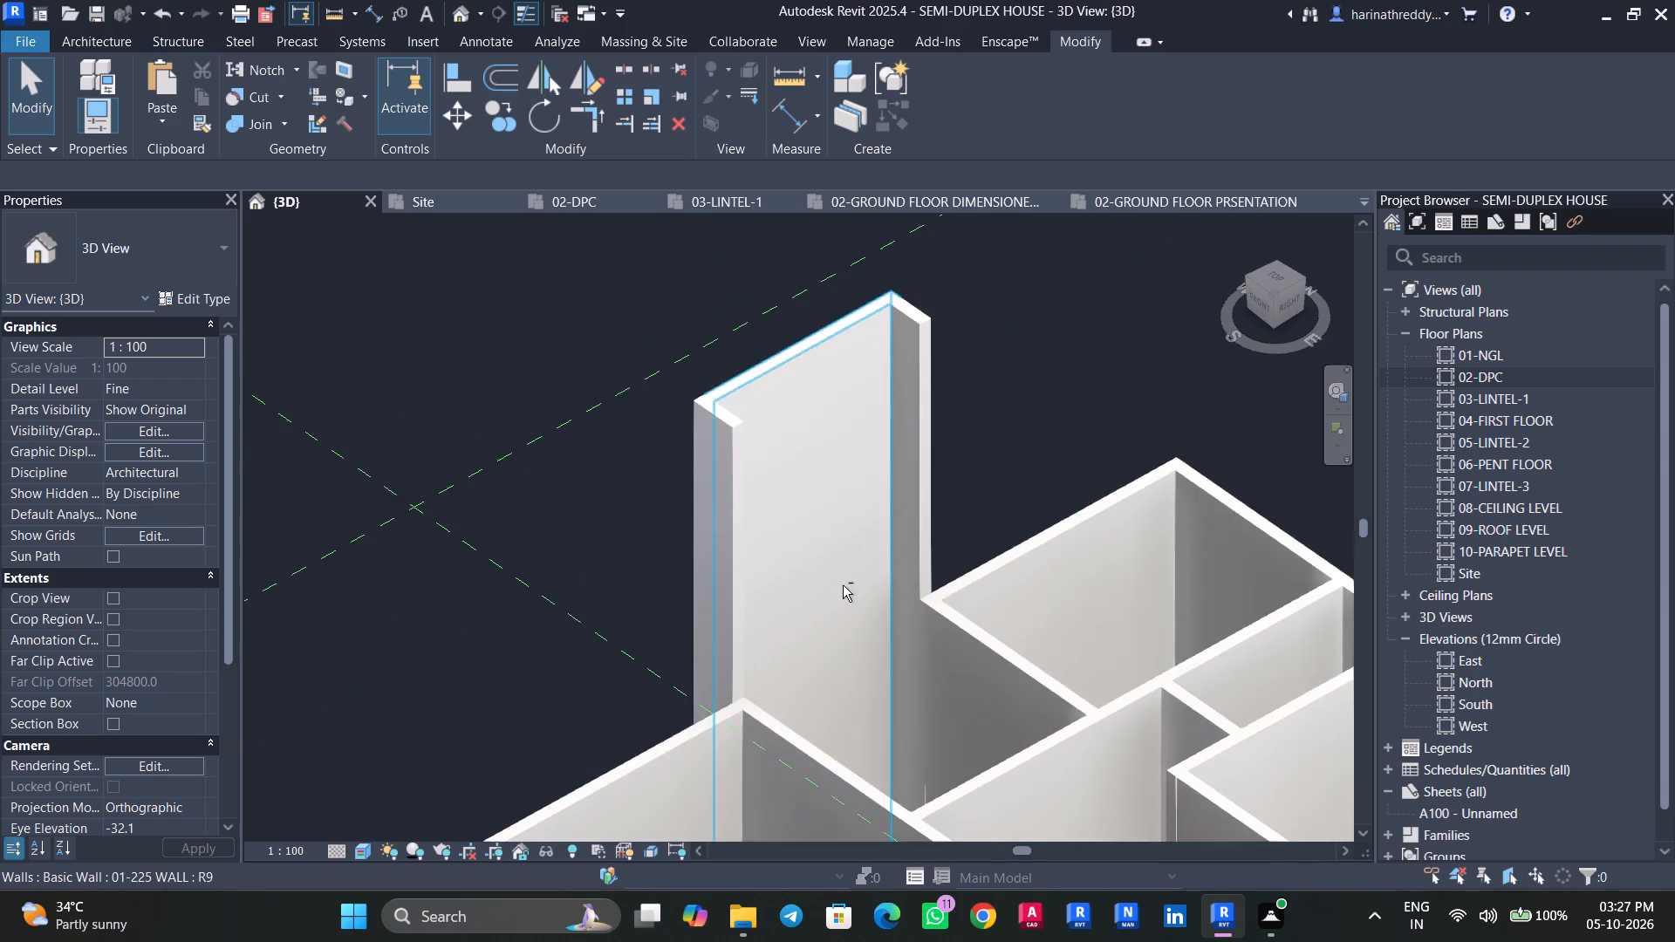
pyautogui.keyDown('shift'); pyautogui.moveTo(843, 611); pyautogui.dragTo(844, 829, button='middle'); pyautogui.keyUp('shift')
pyautogui.scroll(-4, 859, 706)
pyautogui.click(892, 769)
pyautogui.press('Escape')
pyautogui.press('Escape')
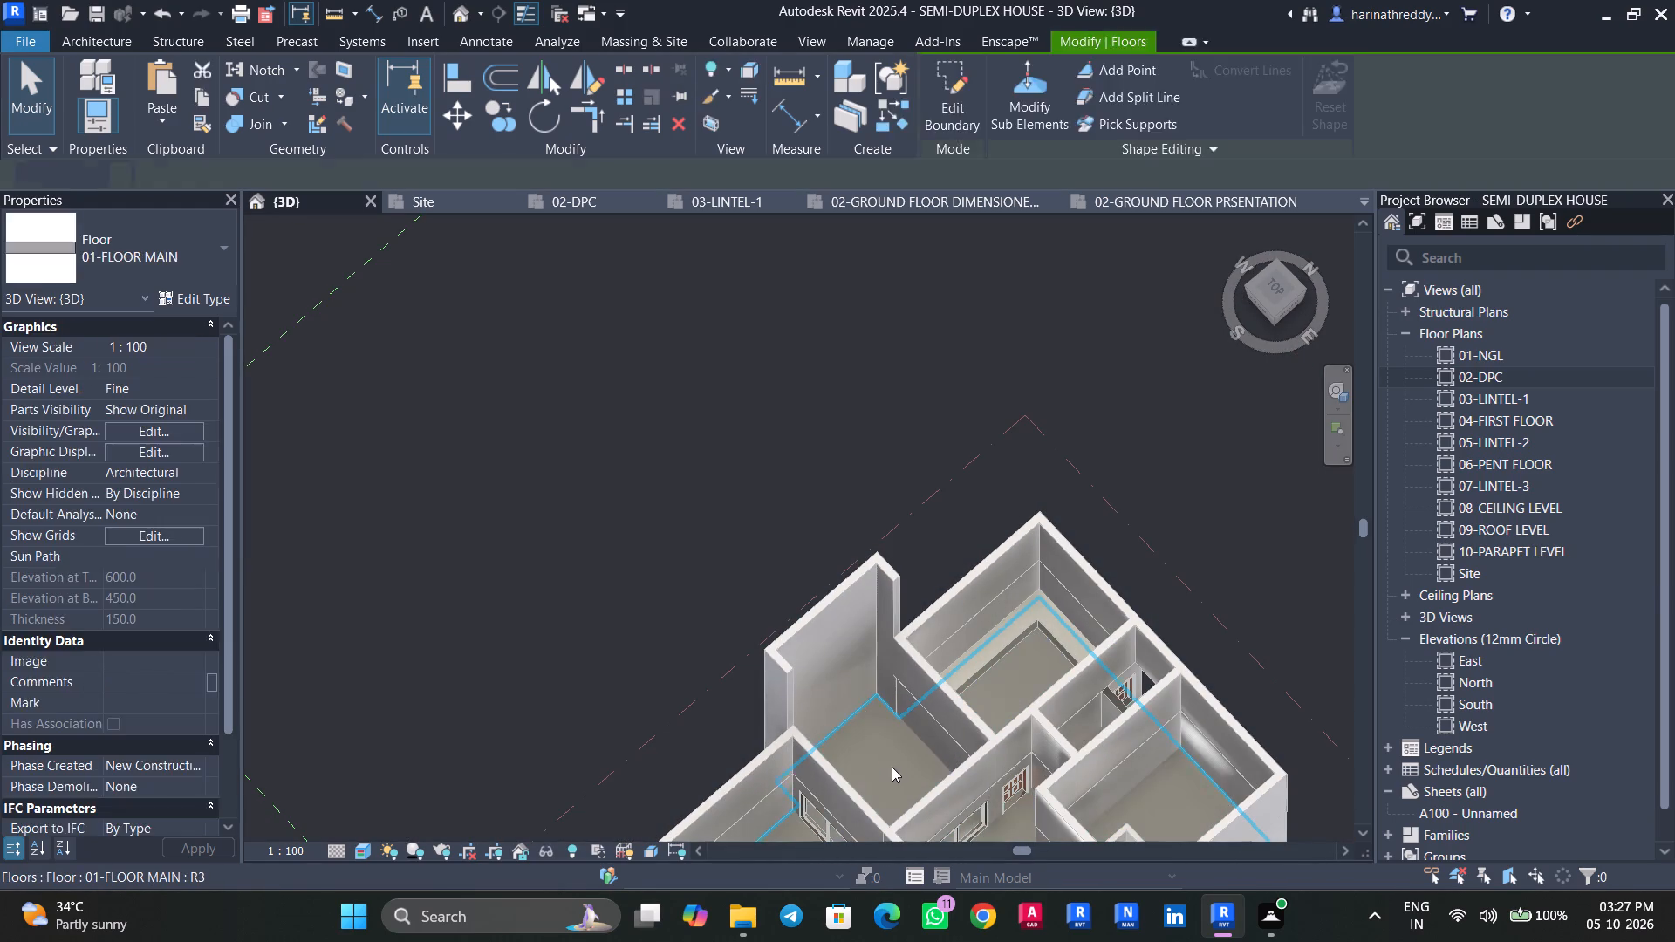
pyautogui.click(892, 766)
pyautogui.keyDown('shift'); pyautogui.moveTo(889, 763); pyautogui.dragTo(675, 765, button='middle'); pyautogui.keyUp('shift')
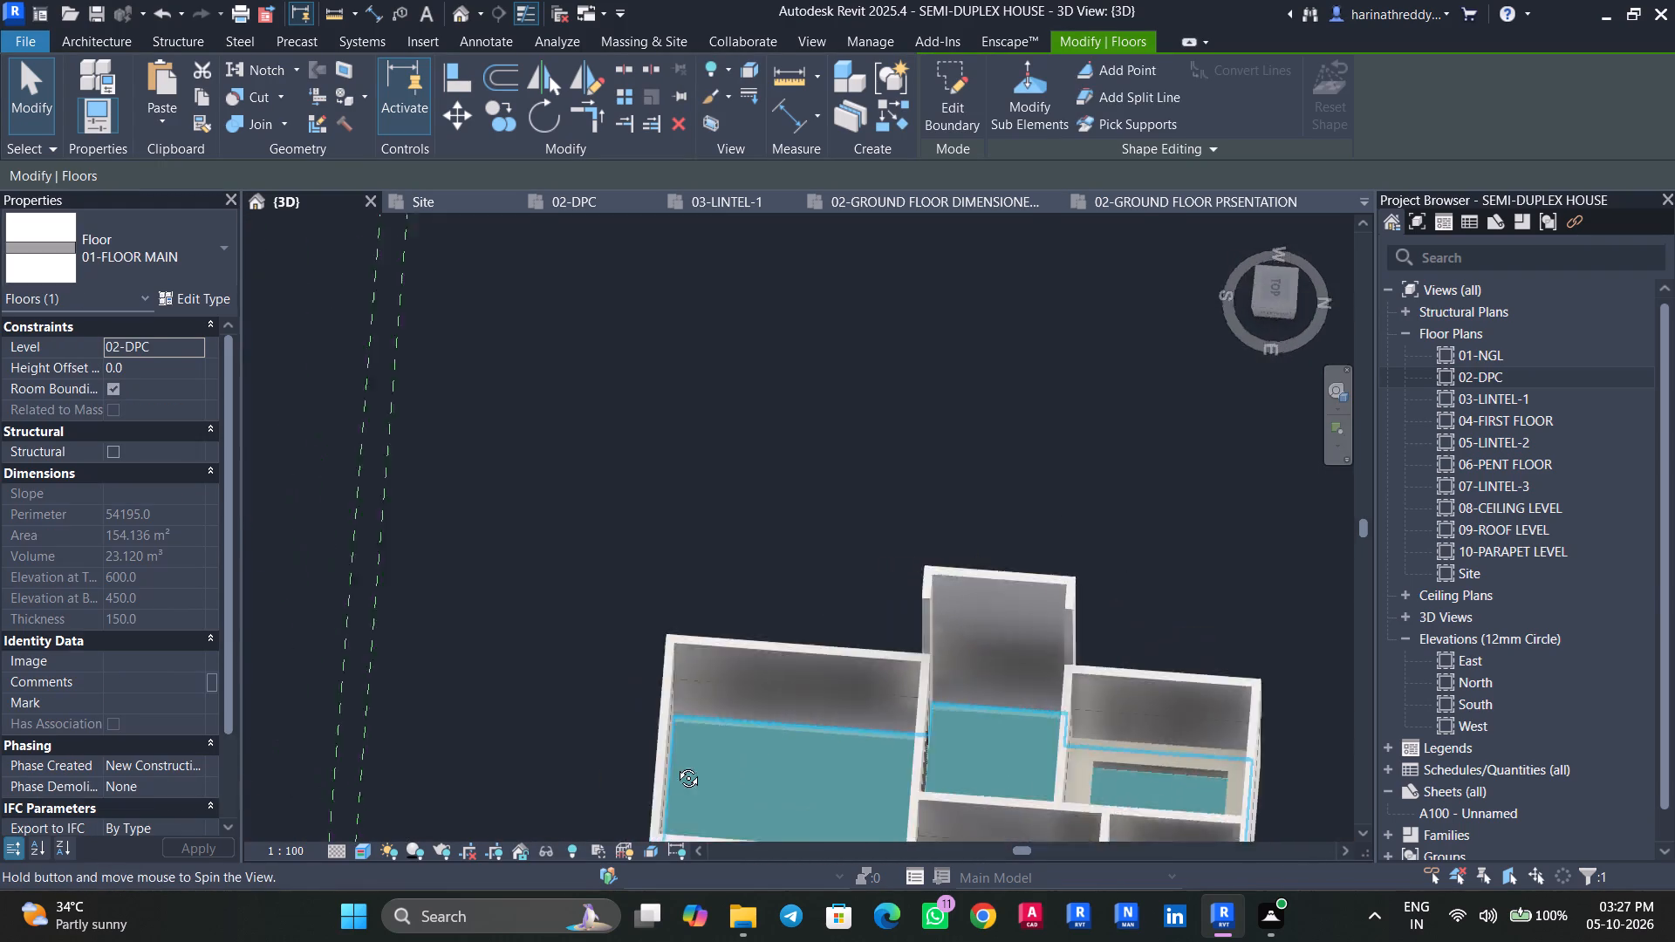
pyautogui.keyDown('shift'); pyautogui.moveTo(675, 765); pyautogui.dragTo(576, 756, button='middle'); pyautogui.keyUp('shift')
pyautogui.keyDown('shift'); pyautogui.moveTo(935, 725); pyautogui.dragTo(1027, 709, button='middle'); pyautogui.keyUp('shift')
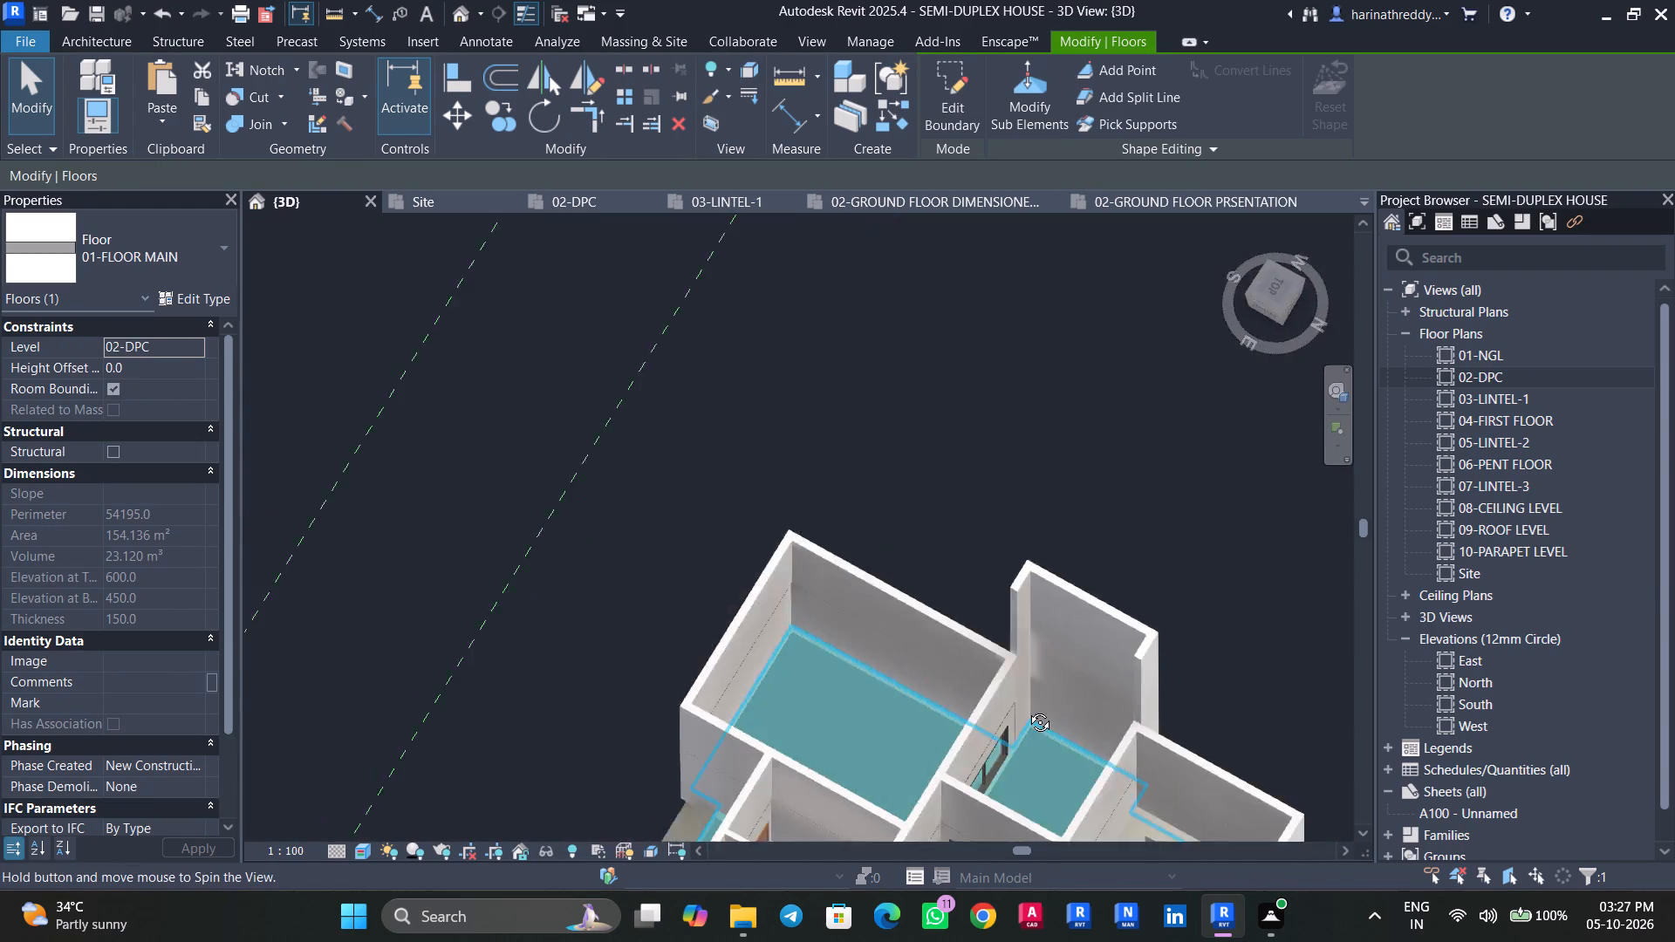
pyautogui.keyDown('shift'); pyautogui.moveTo(1027, 709); pyautogui.dragTo(762, 660, button='middle'); pyautogui.keyUp('shift')
pyautogui.scroll(5, 931, 726)
pyautogui.press('Escape')
pyautogui.press('Escape')
pyautogui.scroll(-9, 704, 713)
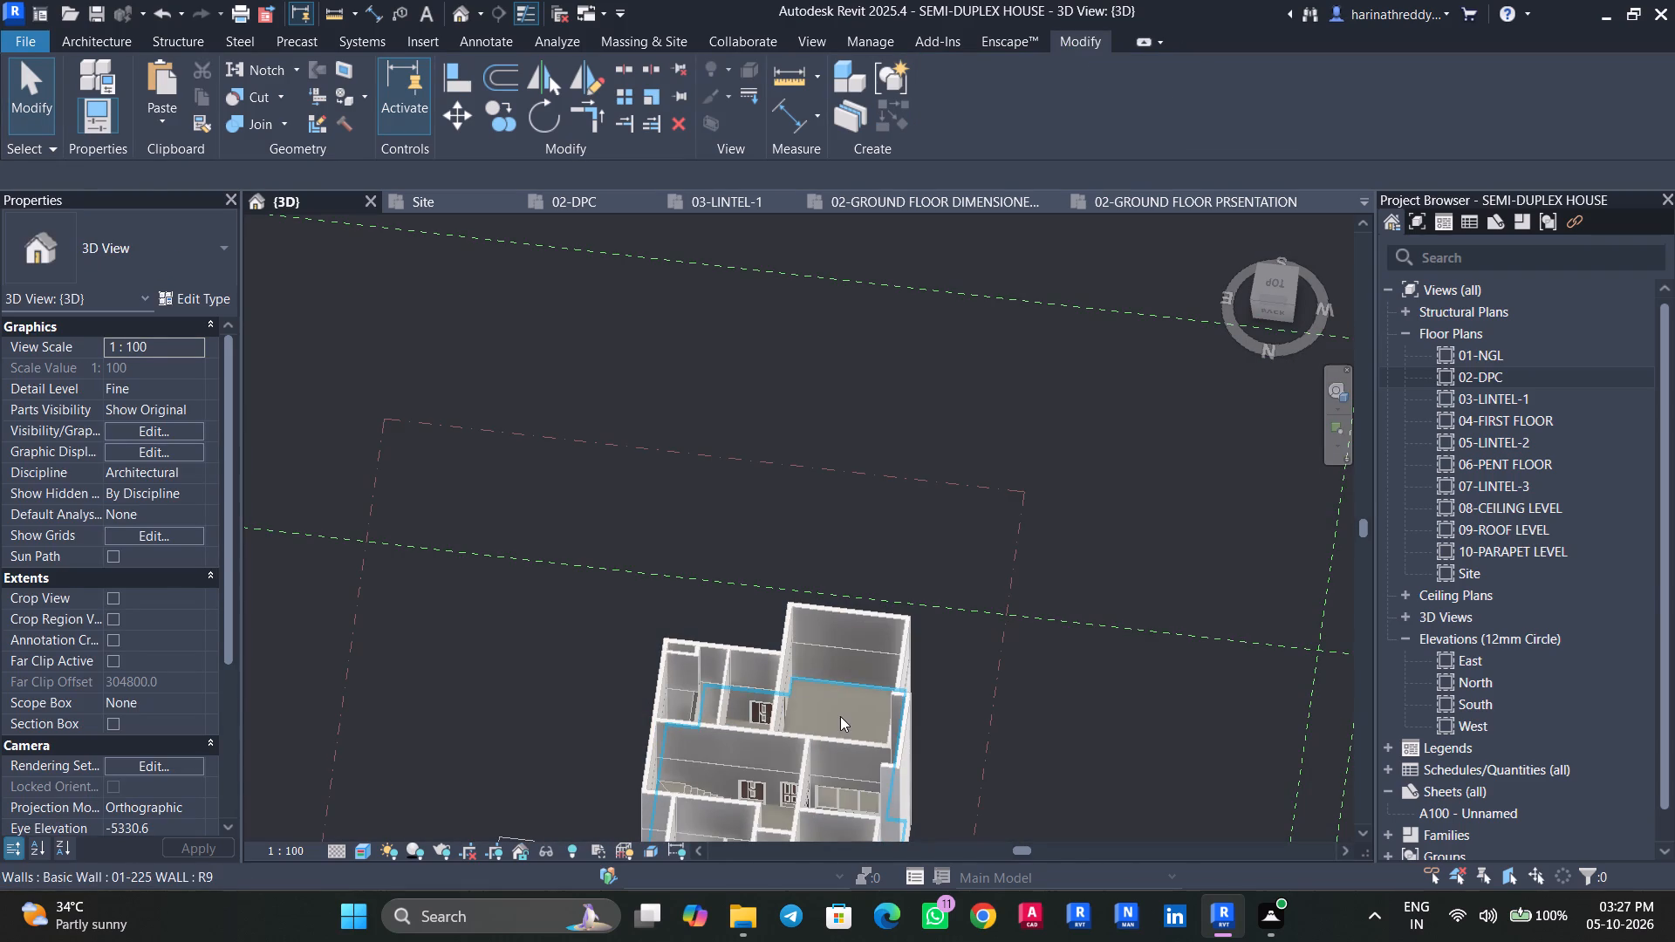
pyautogui.click(840, 716)
pyautogui.keyDown('shift'); pyautogui.moveTo(841, 715); pyautogui.dragTo(967, 631, button='middle'); pyautogui.keyUp('shift')
pyautogui.moveTo(1014, 715); pyautogui.dragTo(1108, 597, button='middle')
pyautogui.press('Escape')
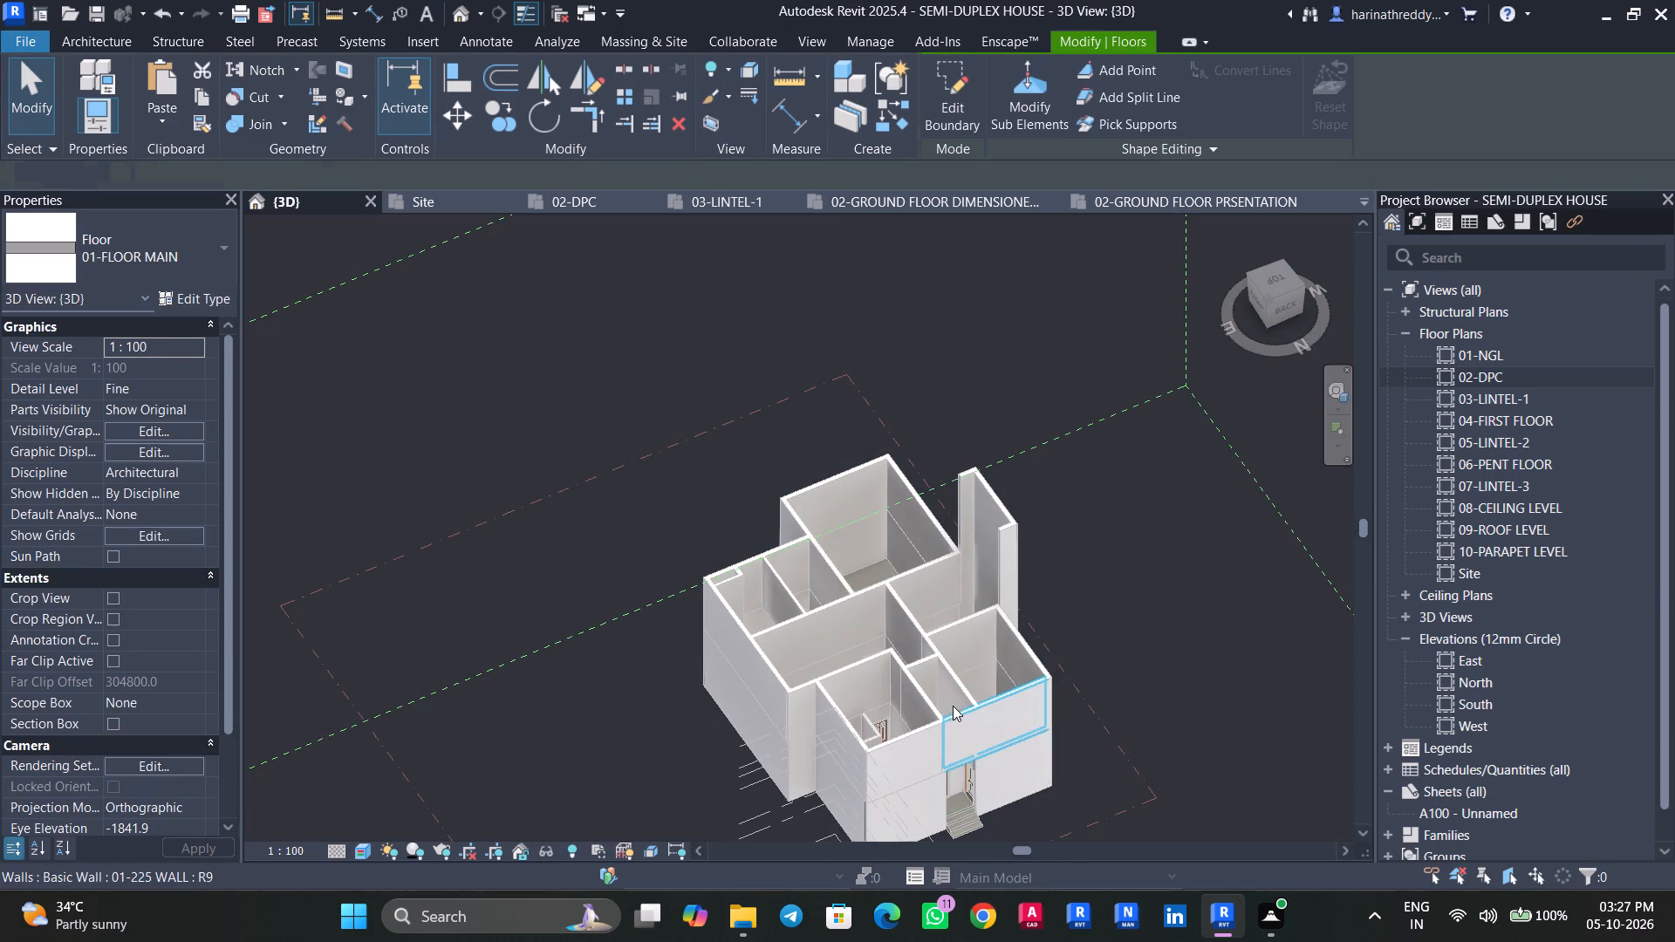
# Check the ground-floor slab's level and extent across all rooms in the 3D view.
pyautogui.press('Escape')
pyautogui.scroll(6, 946, 799)
pyautogui.click(971, 799)
pyautogui.scroll(-3, 971, 799)
pyautogui.keyDown('shift'); pyautogui.moveTo(973, 799); pyautogui.dragTo(1152, 918, button='middle'); pyautogui.keyUp('shift')
pyautogui.keyDown('shift'); pyautogui.scroll(1, 973, 799); pyautogui.keyUp('shift')
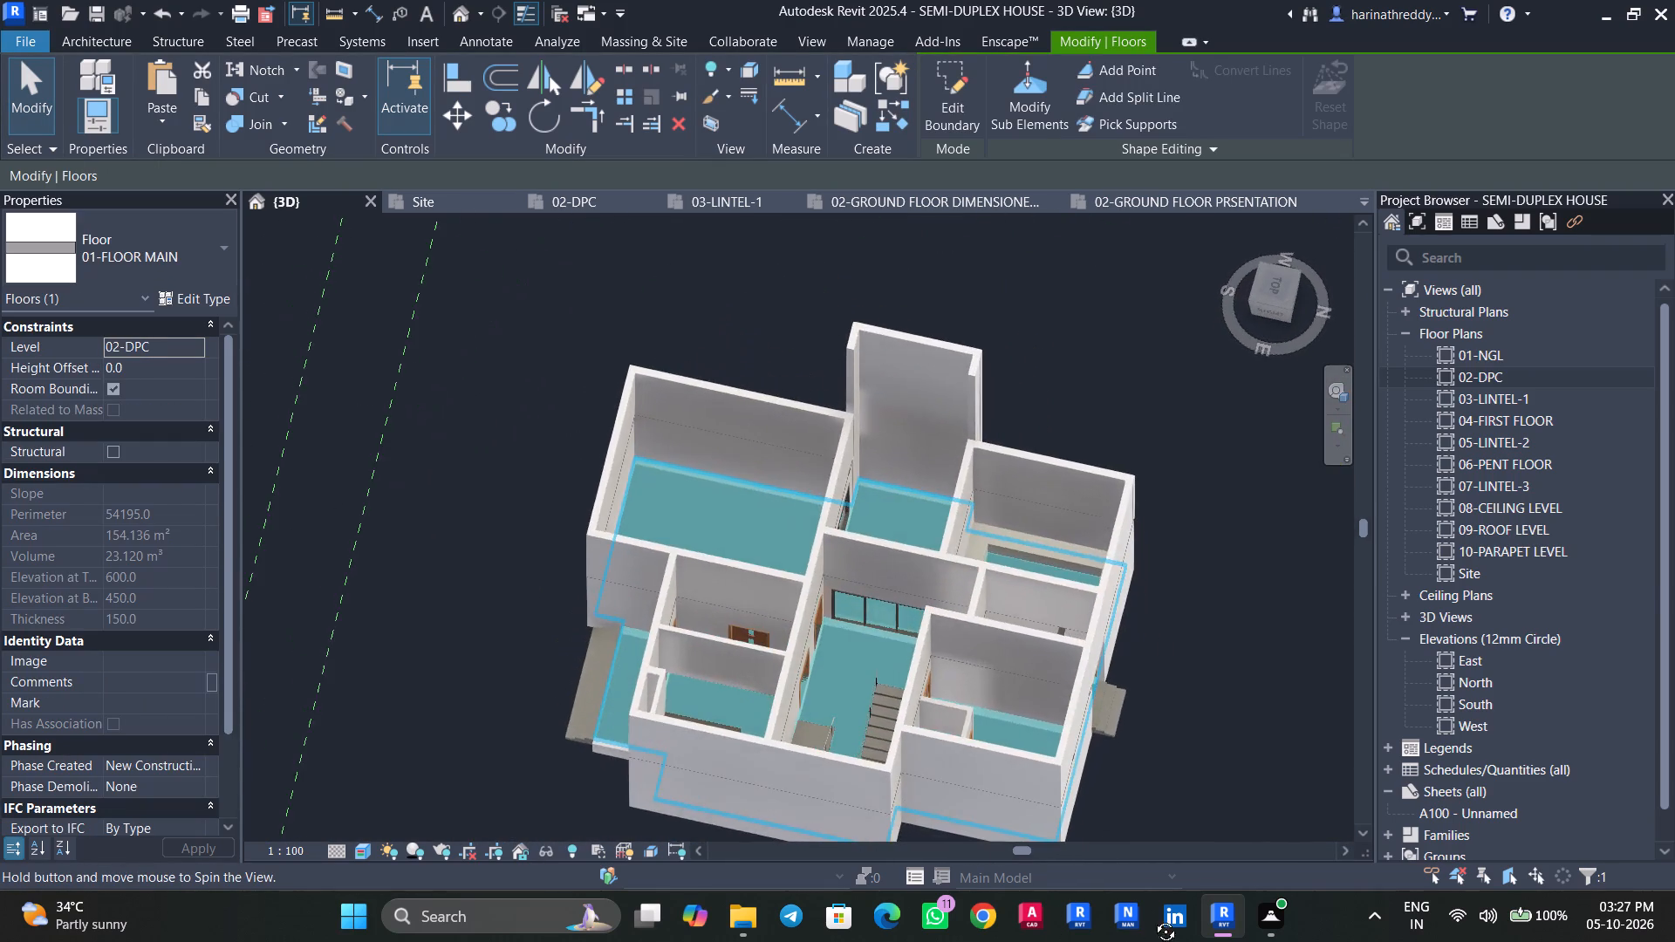
pyautogui.keyDown('shift'); pyautogui.moveTo(1152, 918); pyautogui.dragTo(1213, 850, button='middle'); pyautogui.keyUp('shift')
pyautogui.scroll(11, 863, 570)
pyautogui.scroll(-1, 860, 671)
pyautogui.scroll(2, 860, 671)
pyautogui.press('Escape')
pyautogui.press('Escape')
# Inspect the three-panel sliding glass door and the type and constraints of its ground-floor wall.
pyautogui.click(860, 672)
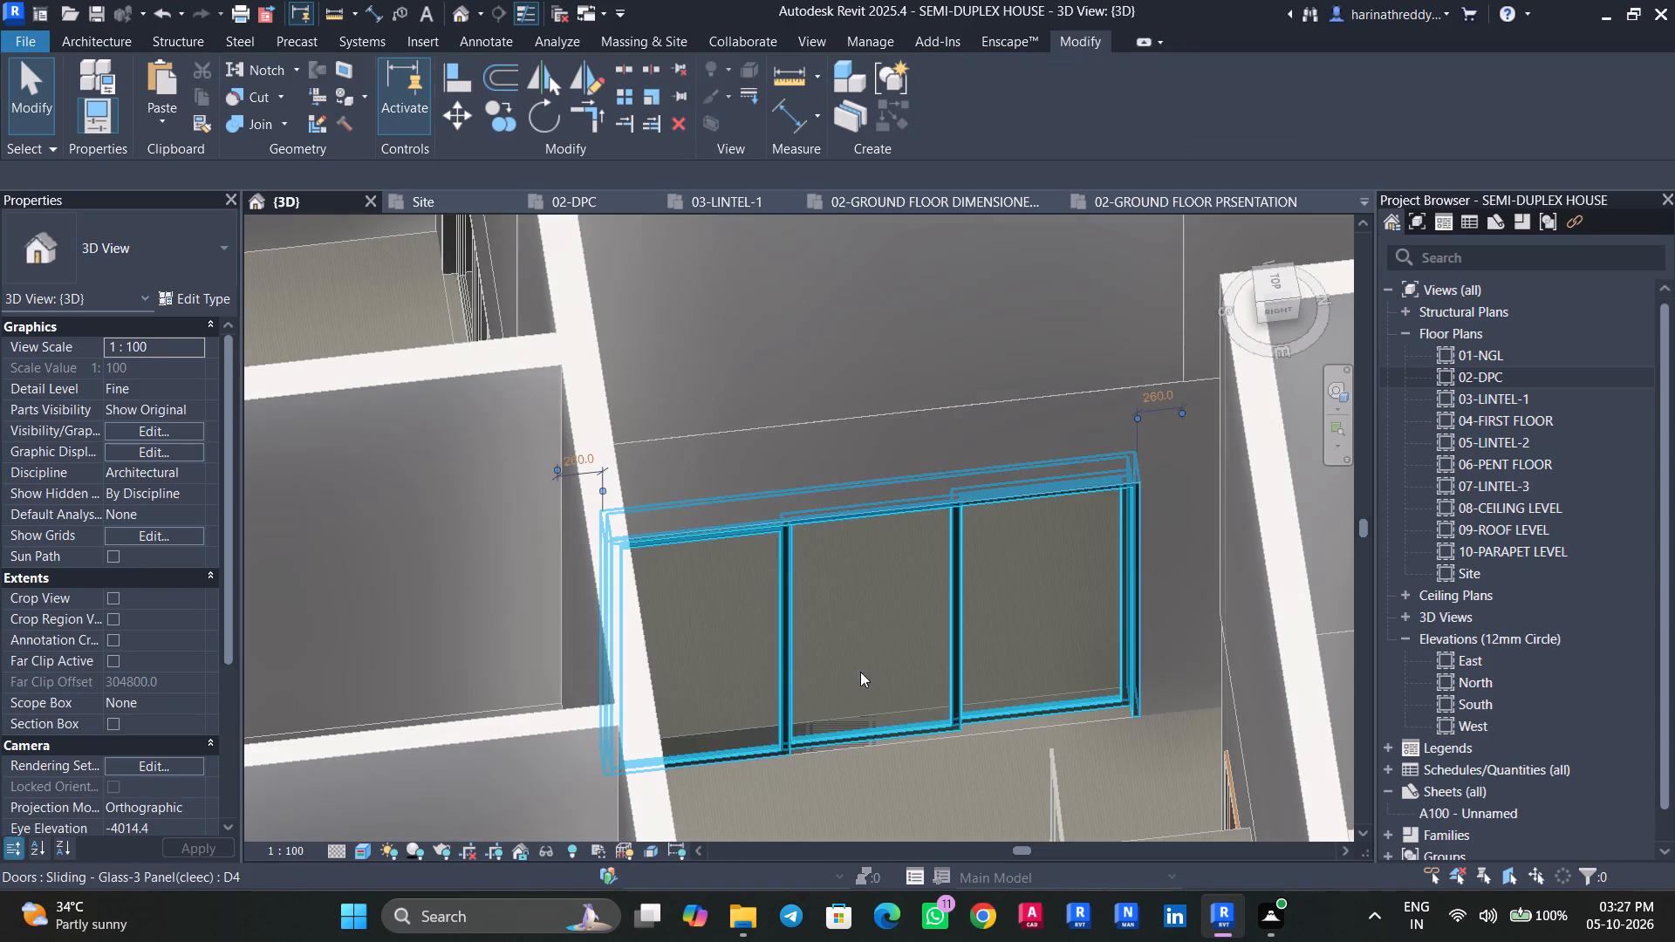
pyautogui.press('Escape')
pyautogui.click(854, 713)
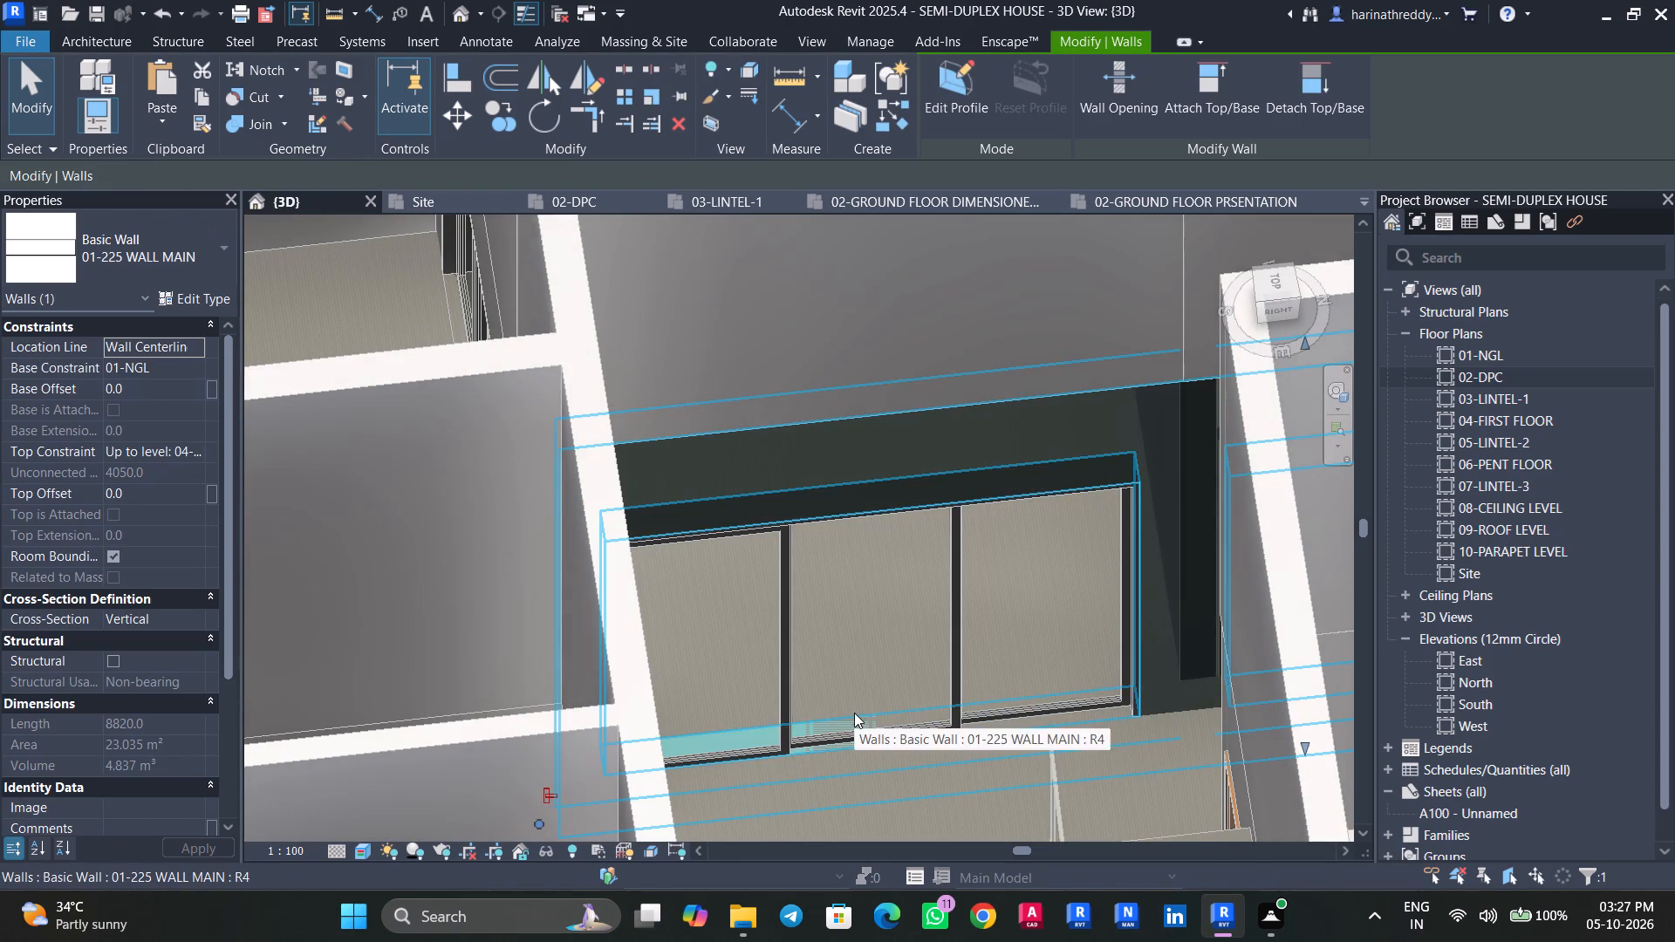
pyautogui.keyDown('shift'); pyautogui.moveTo(883, 712); pyautogui.dragTo(607, 641, button='middle'); pyautogui.keyUp('shift')
pyautogui.scroll(-12, 653, 618)
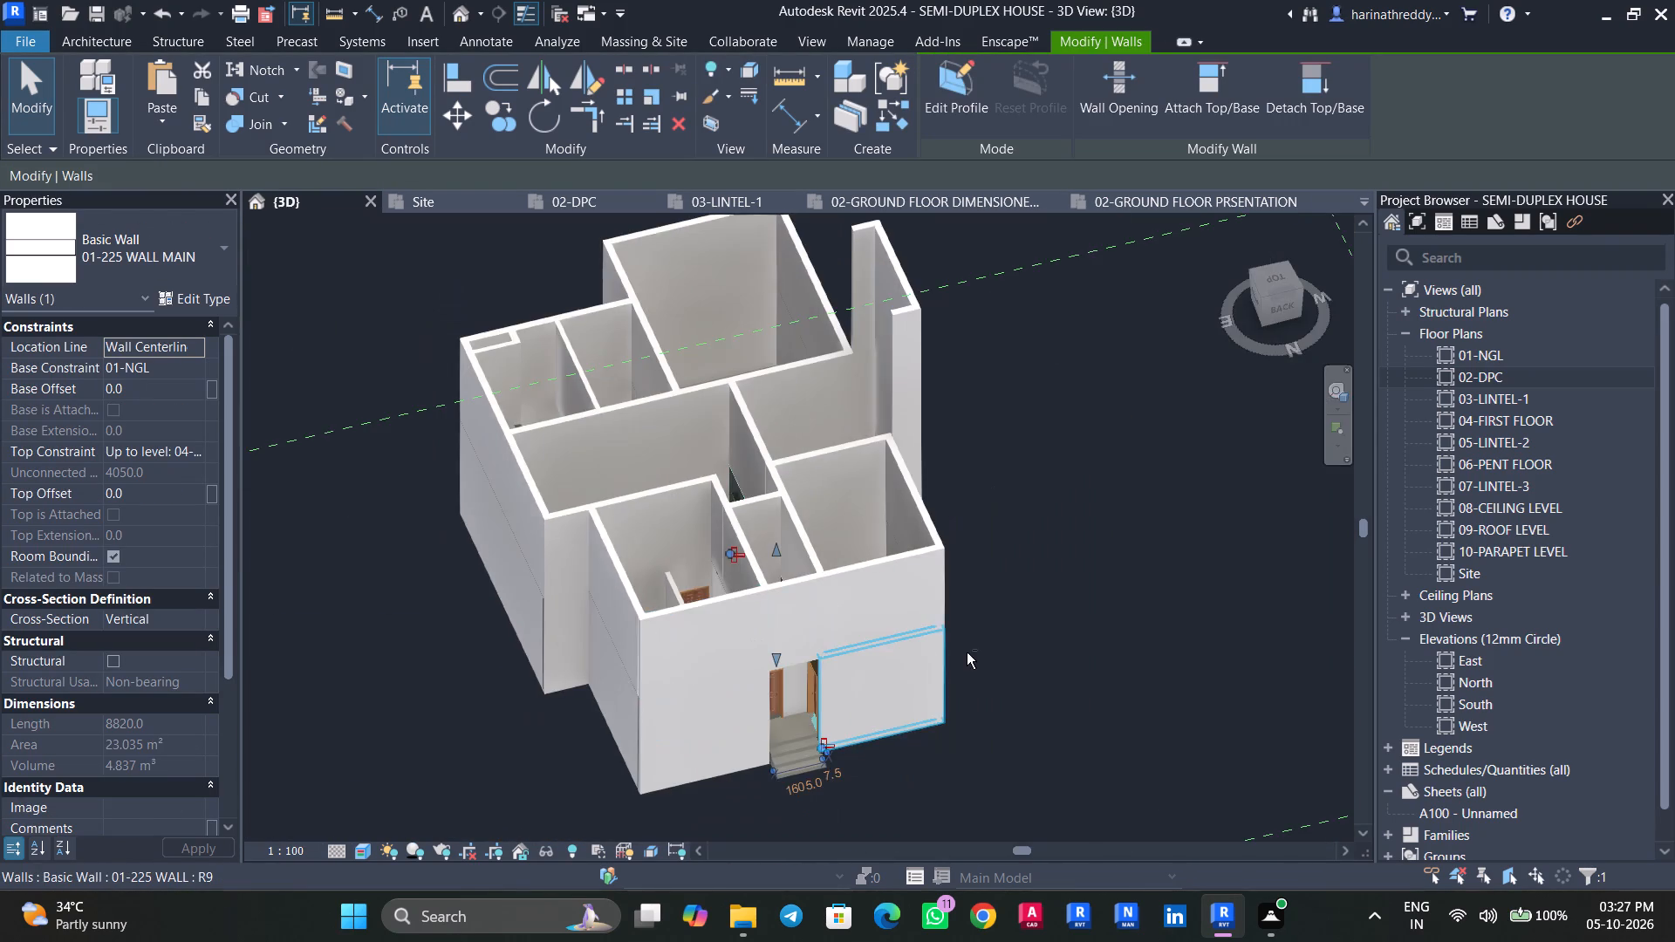
pyautogui.keyDown('shift'); pyautogui.moveTo(737, 651); pyautogui.dragTo(501, 615, button='middle'); pyautogui.keyUp('shift')
pyautogui.scroll(5, 899, 631)
pyautogui.press('Escape')
pyautogui.press('Escape')
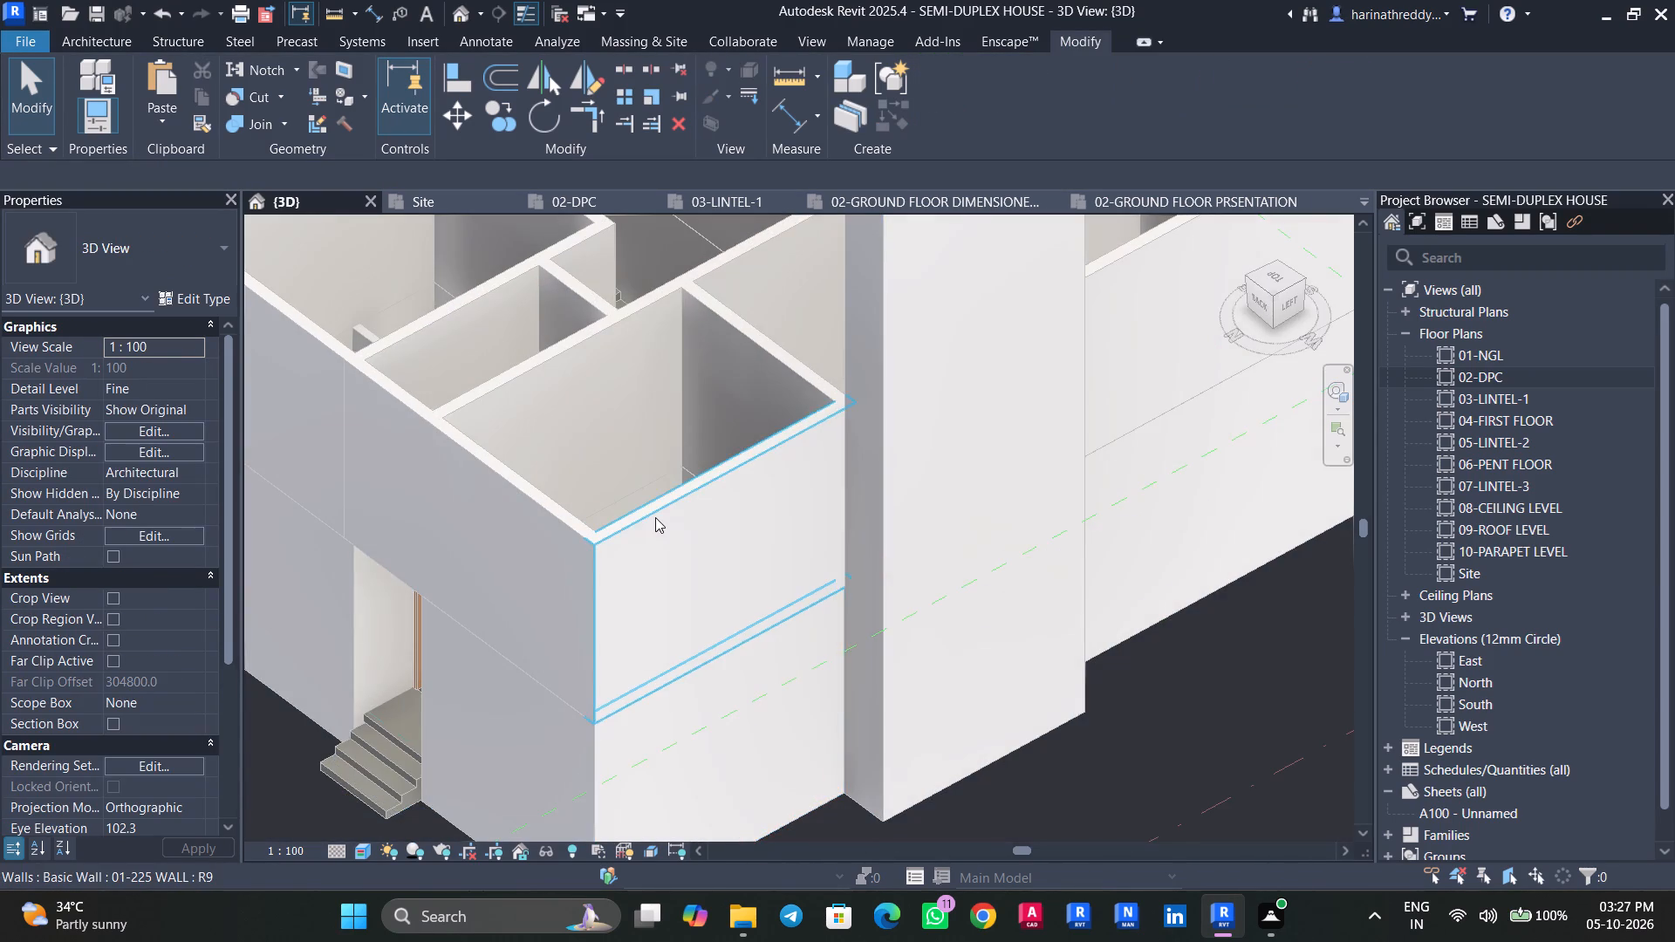
# Inspect the first-floor wall above the three-panel sliding door for its type and level constraints.
pyautogui.scroll(-3, 655, 517)
pyautogui.keyDown('shift'); pyautogui.moveTo(681, 547); pyautogui.dragTo(901, 789, button='middle'); pyautogui.keyUp('shift')
pyautogui.scroll(5, 632, 522)
pyautogui.keyDown('shift'); pyautogui.moveTo(634, 522); pyautogui.dragTo(792, 466, button='middle'); pyautogui.keyUp('shift')
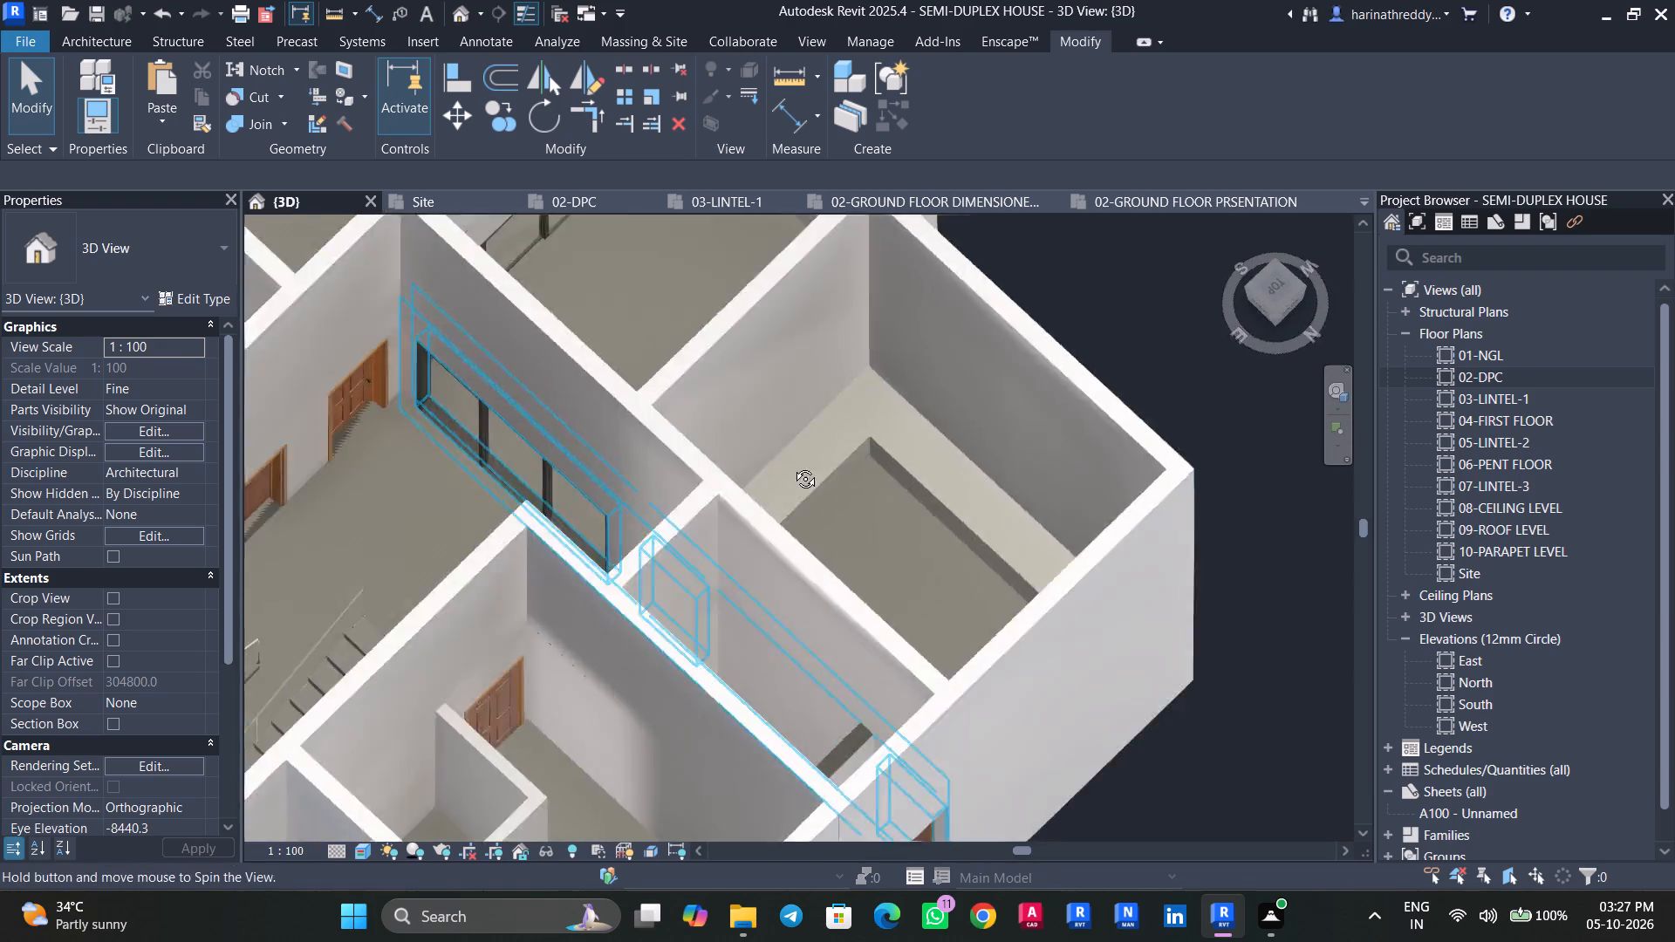
pyautogui.keyDown('shift'); pyautogui.moveTo(792, 466); pyautogui.dragTo(861, 457, button='middle'); pyautogui.keyUp('shift')
pyautogui.click(578, 416)
pyautogui.press('Escape')
pyautogui.press('Escape')
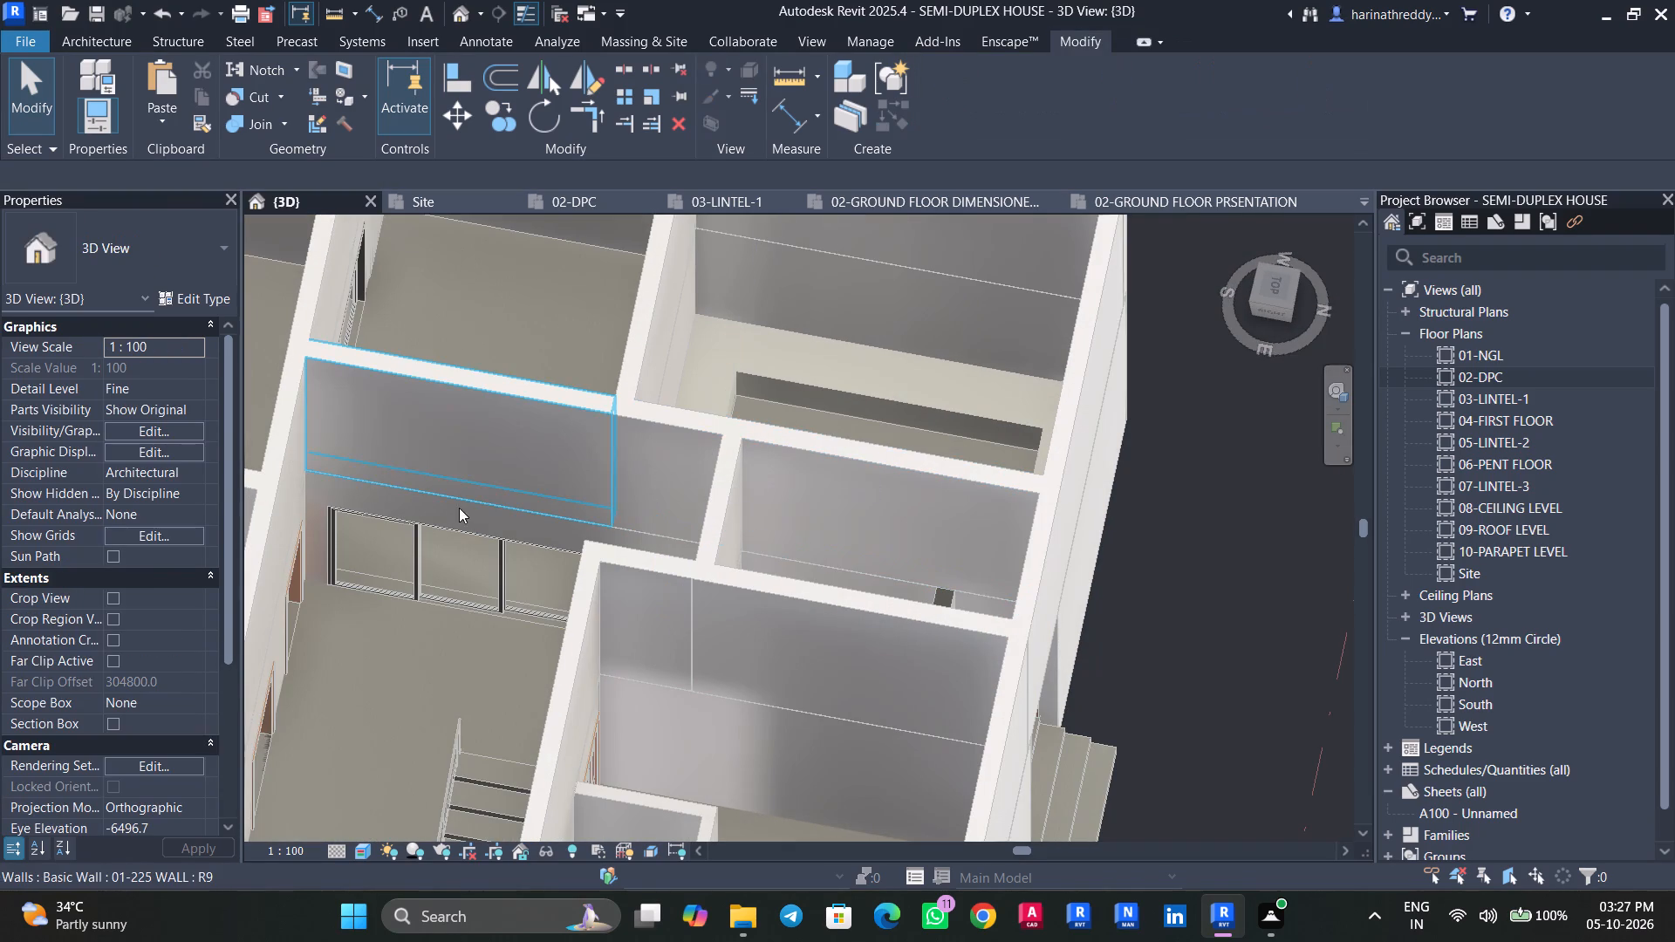
pyautogui.click(650, 467)
pyautogui.press('Escape')
pyautogui.click(527, 439)
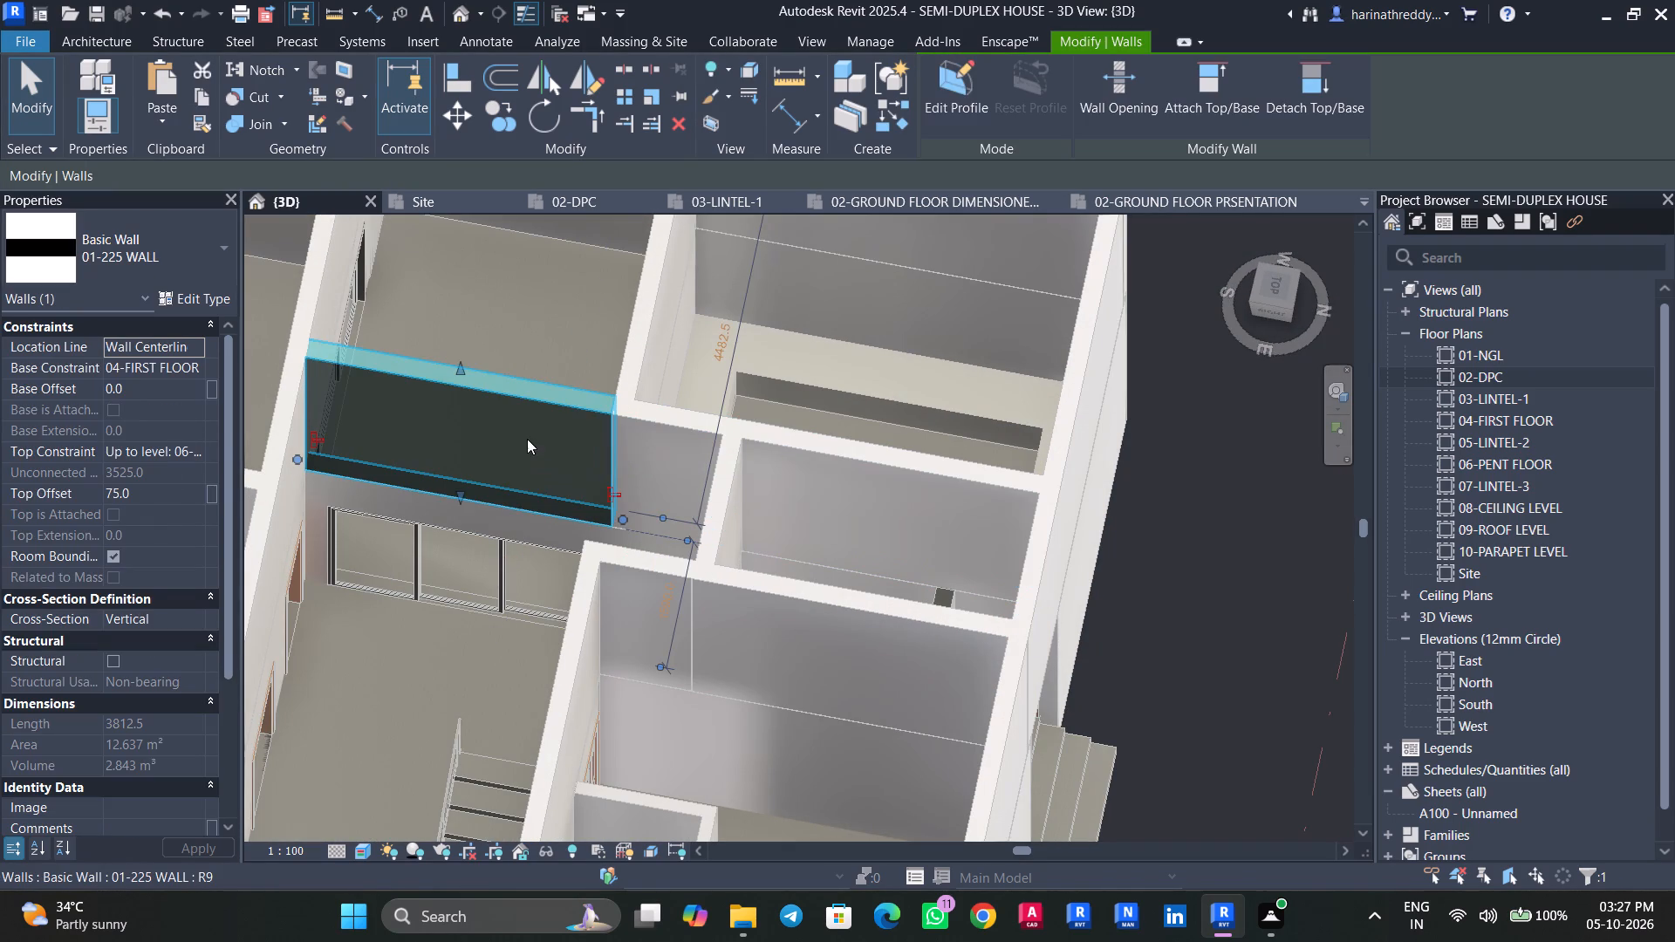
pyautogui.keyDown('shift'); pyautogui.moveTo(533, 440); pyautogui.dragTo(728, 369, button='middle'); pyautogui.keyUp('shift')
pyautogui.press('Escape')
pyautogui.press('Escape')
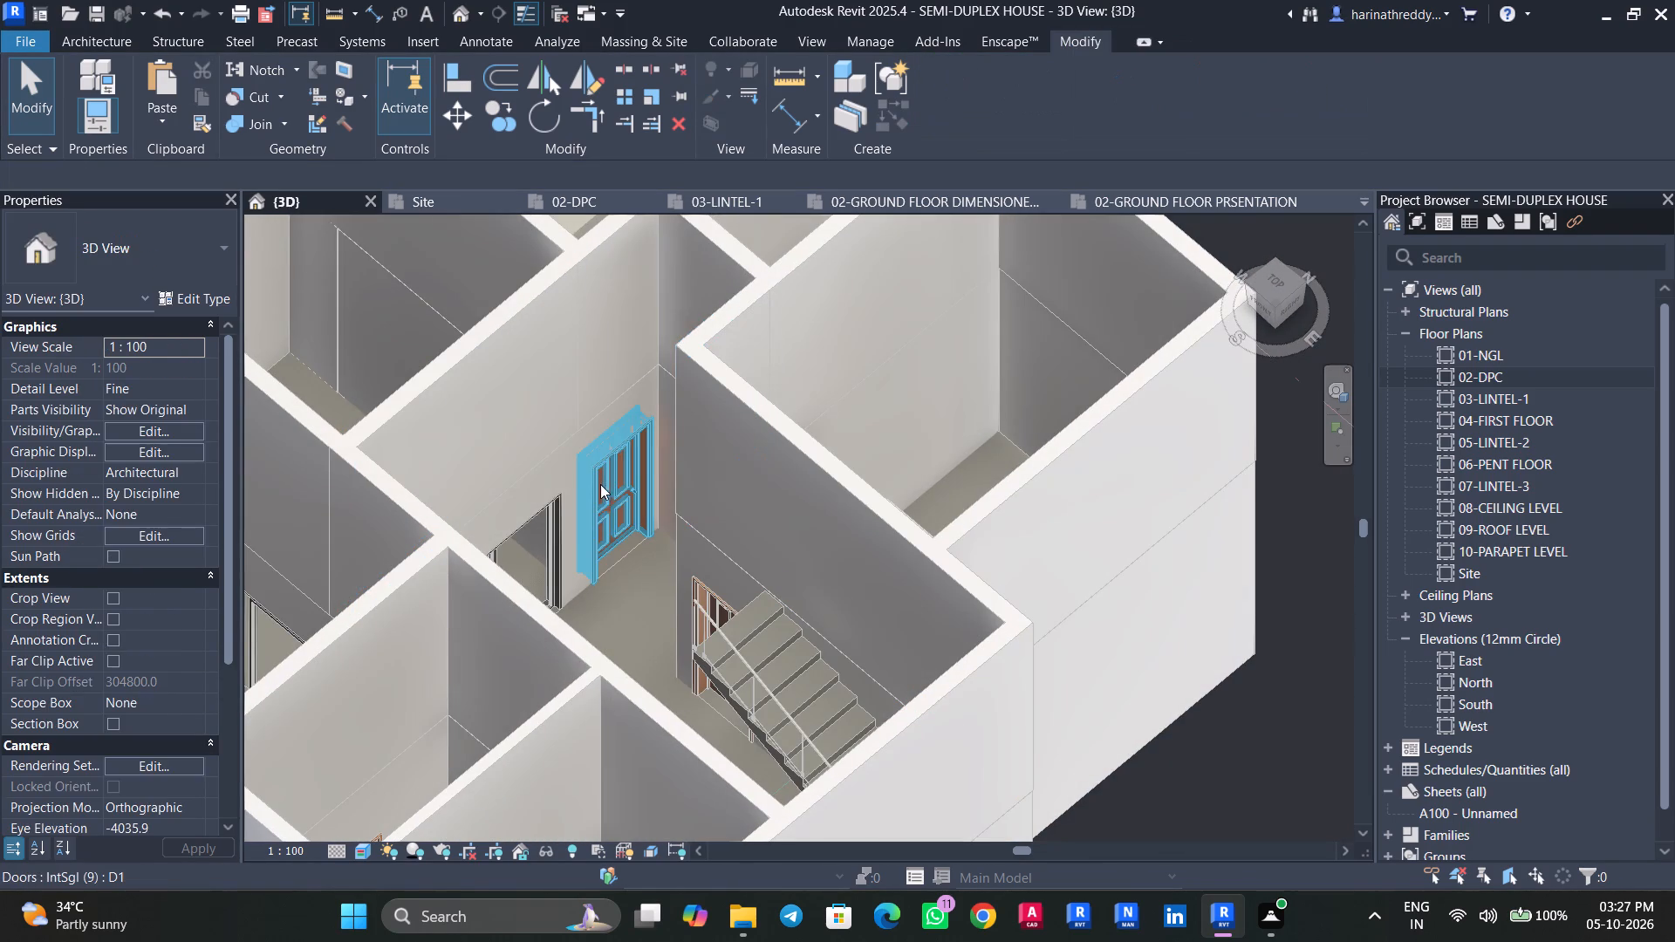
# Recheck the ground-floor wall holding the sliding door and wooden door beside the staircase, viewing it from several sides.
pyautogui.scroll(1, 574, 519)
pyautogui.scroll(-1, 574, 519)
pyautogui.scroll(2, 574, 519)
pyautogui.click(574, 519)
pyautogui.scroll(-3, 574, 519)
pyautogui.keyDown('shift'); pyautogui.moveTo(574, 519); pyautogui.dragTo(469, 536, button='middle'); pyautogui.keyUp('shift')
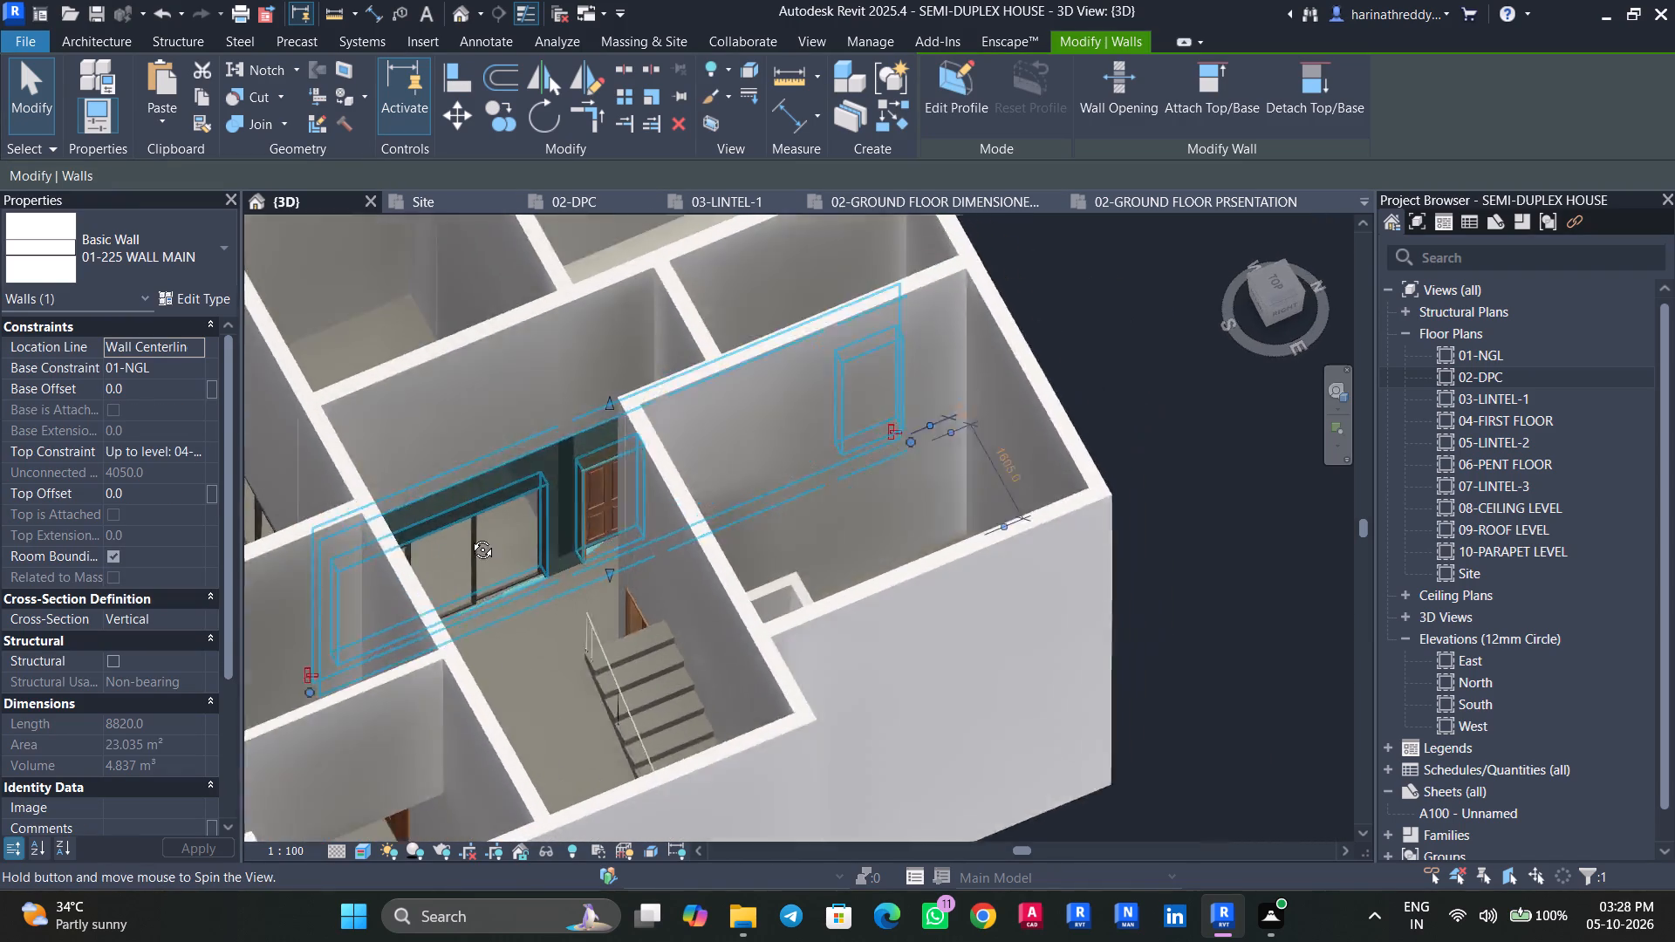
pyautogui.keyDown('shift'); pyautogui.moveTo(469, 536); pyautogui.dragTo(448, 532, button='middle'); pyautogui.keyUp('shift')
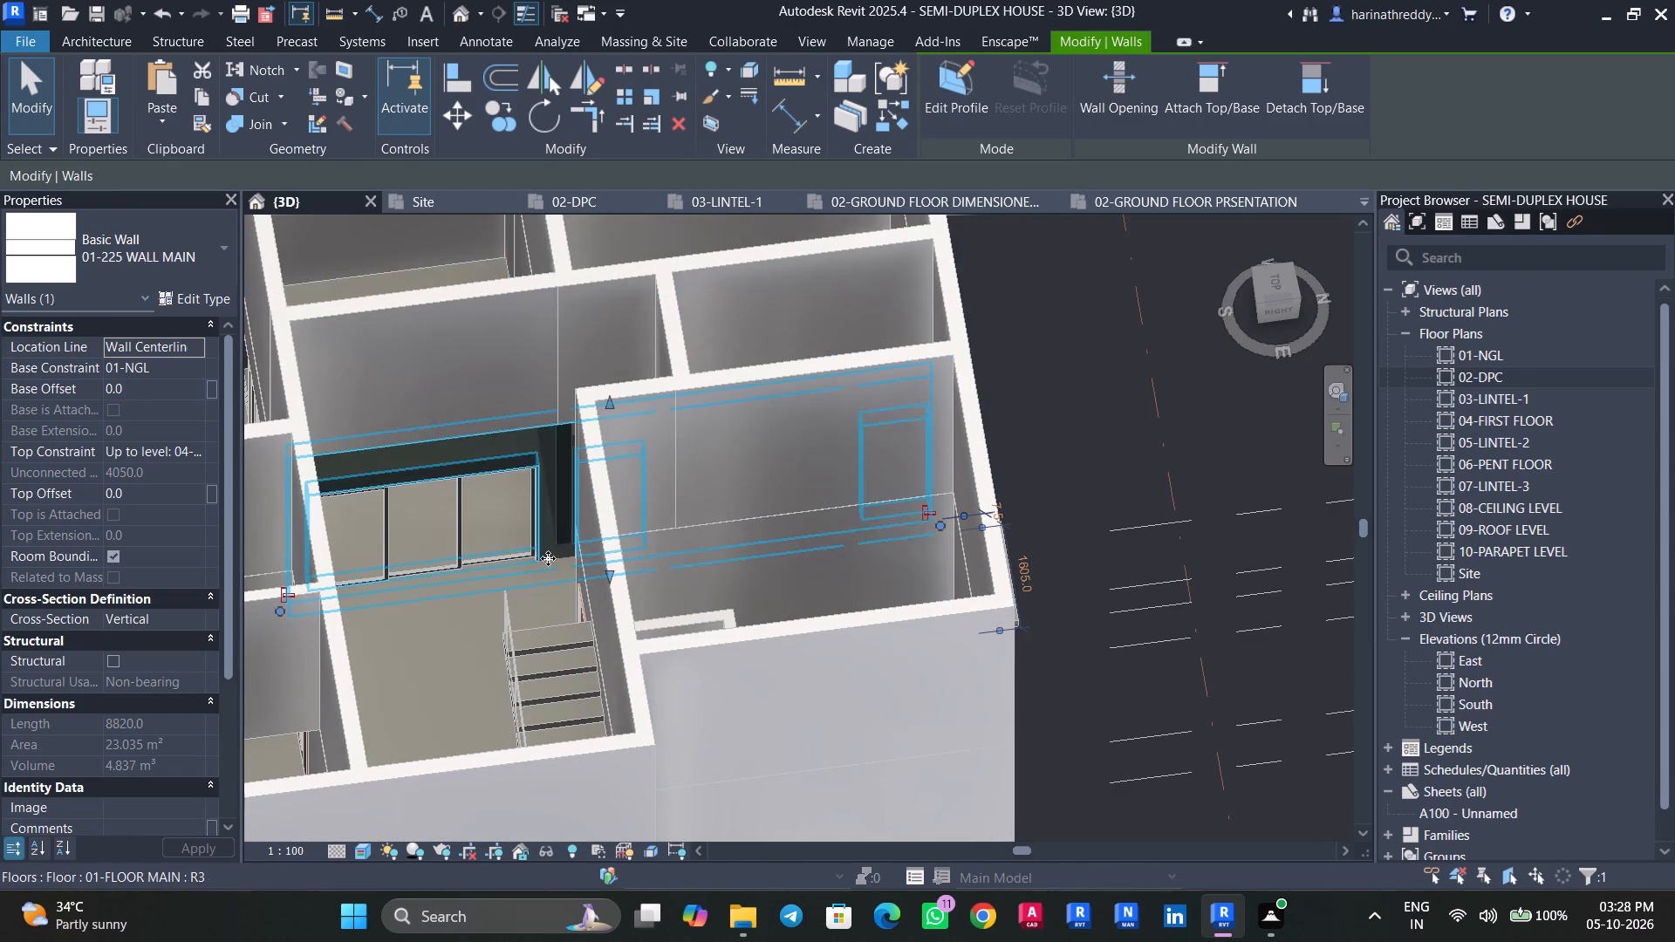
pyautogui.keyDown('shift'); pyautogui.moveTo(548, 558); pyautogui.dragTo(655, 499, button='middle'); pyautogui.keyUp('shift')
pyautogui.press('Escape')
pyautogui.click(767, 494)
pyautogui.keyDown('shift'); pyautogui.moveTo(767, 496); pyautogui.dragTo(1054, 464, button='middle'); pyautogui.keyUp('shift')
pyautogui.press('Escape')
pyautogui.click(570, 466)
pyautogui.press('Escape')
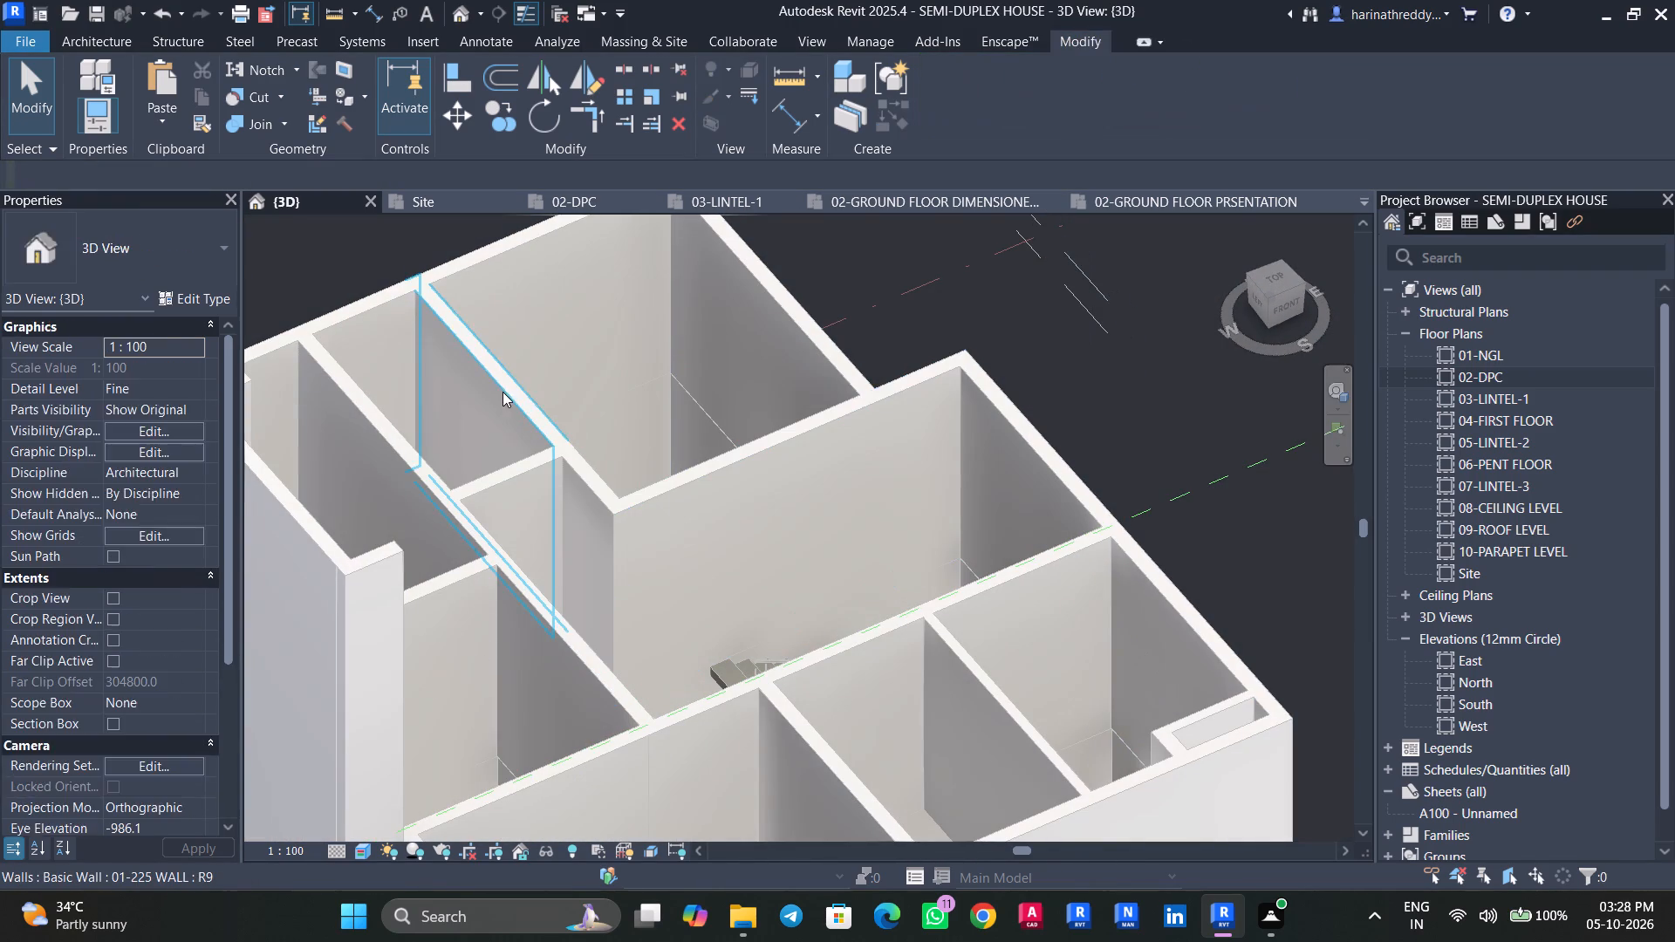
# Examine the first-floor partition and outer walls around the staircase hall and adjoining rooms one by one.
pyautogui.click(502, 391)
pyautogui.press('Escape')
pyautogui.click(660, 324)
pyautogui.press('Escape')
pyautogui.click(749, 317)
pyautogui.press('Escape')
pyautogui.click(637, 420)
pyautogui.press('Escape')
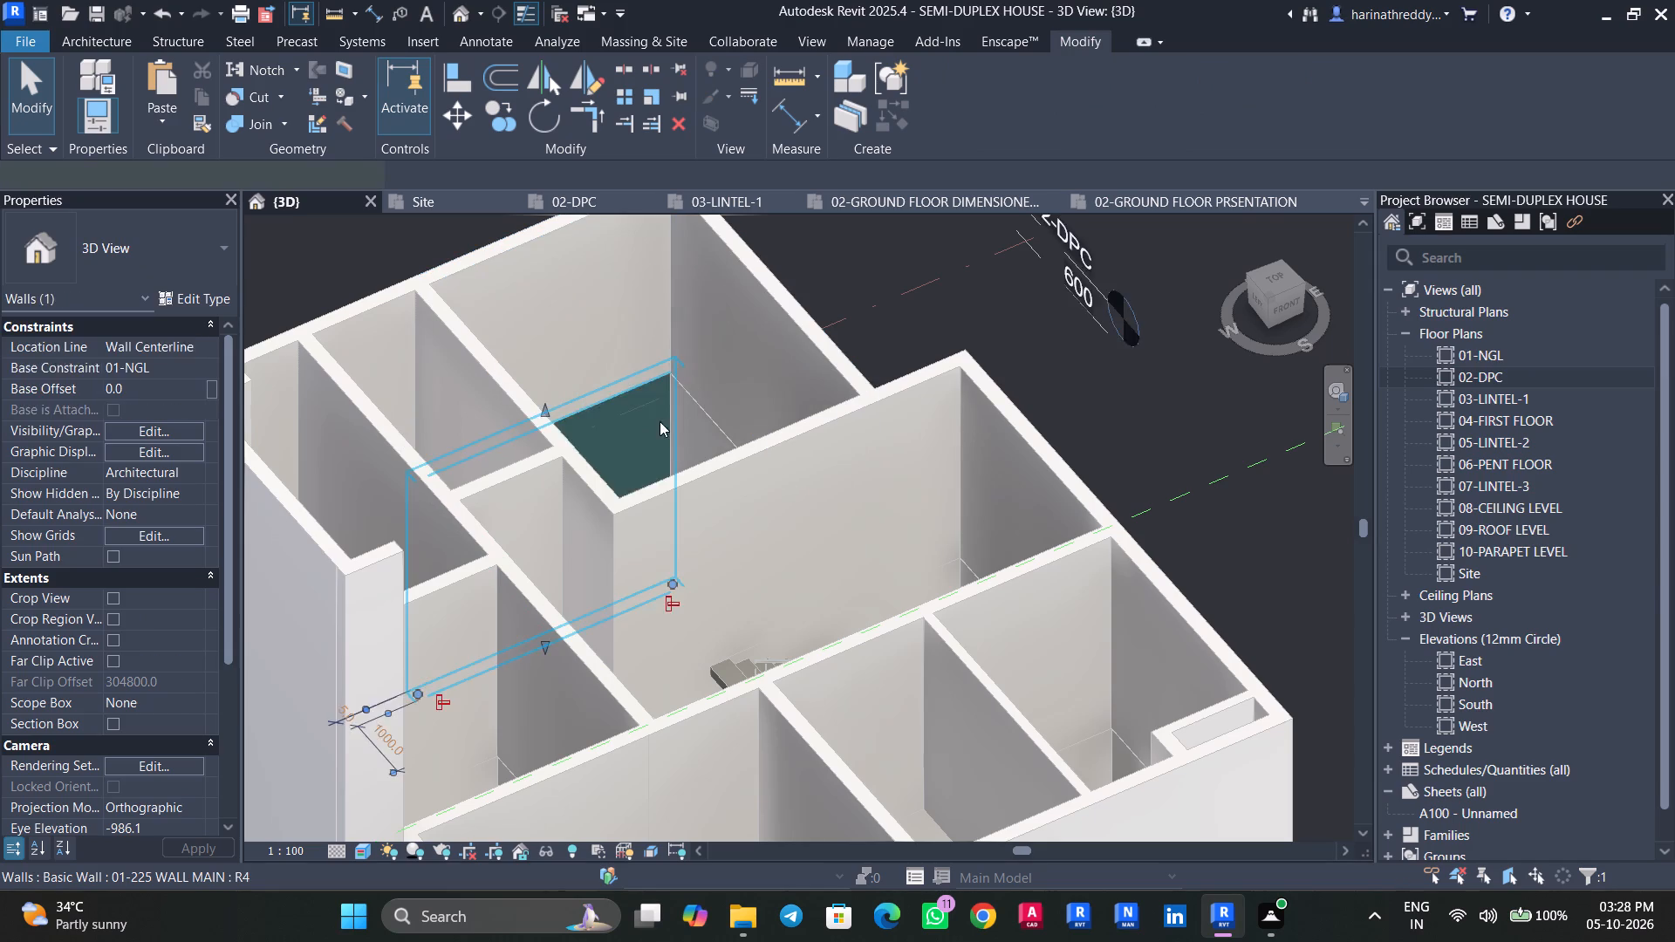
pyautogui.click(695, 431)
pyautogui.press('Escape')
pyautogui.click(915, 480)
pyautogui.press('Escape')
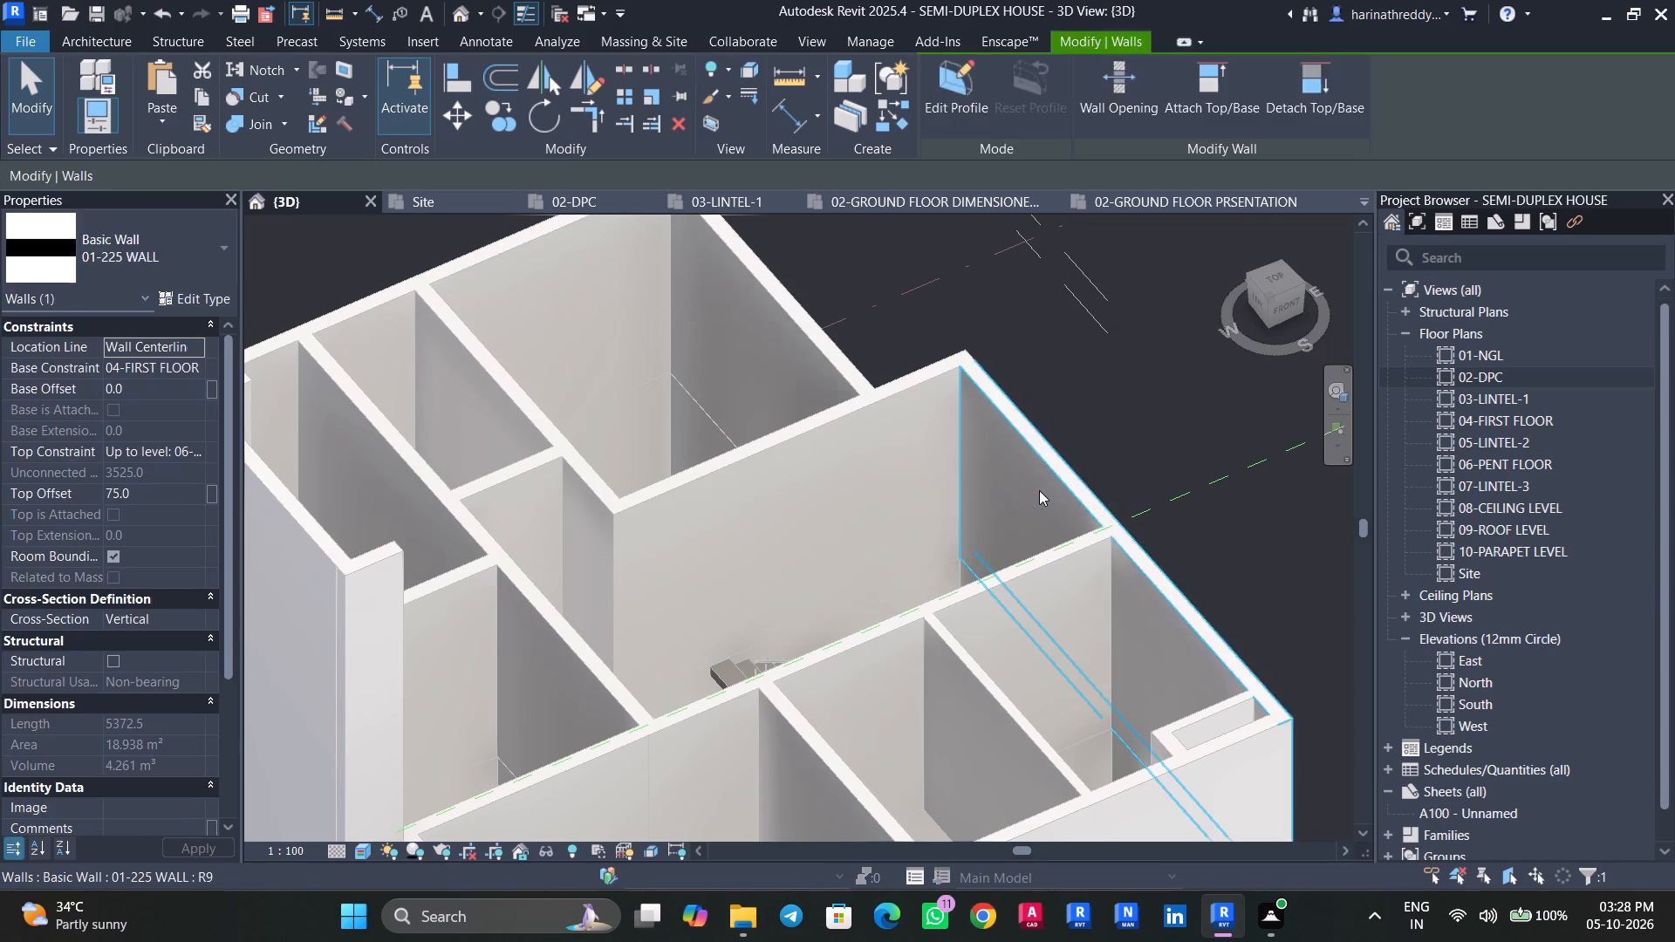
pyautogui.click(1039, 490)
pyautogui.keyDown('shift'); pyautogui.moveTo(987, 518); pyautogui.dragTo(1139, 518, button='middle'); pyautogui.keyUp('shift')
pyautogui.press('Escape')
pyautogui.click(1104, 578)
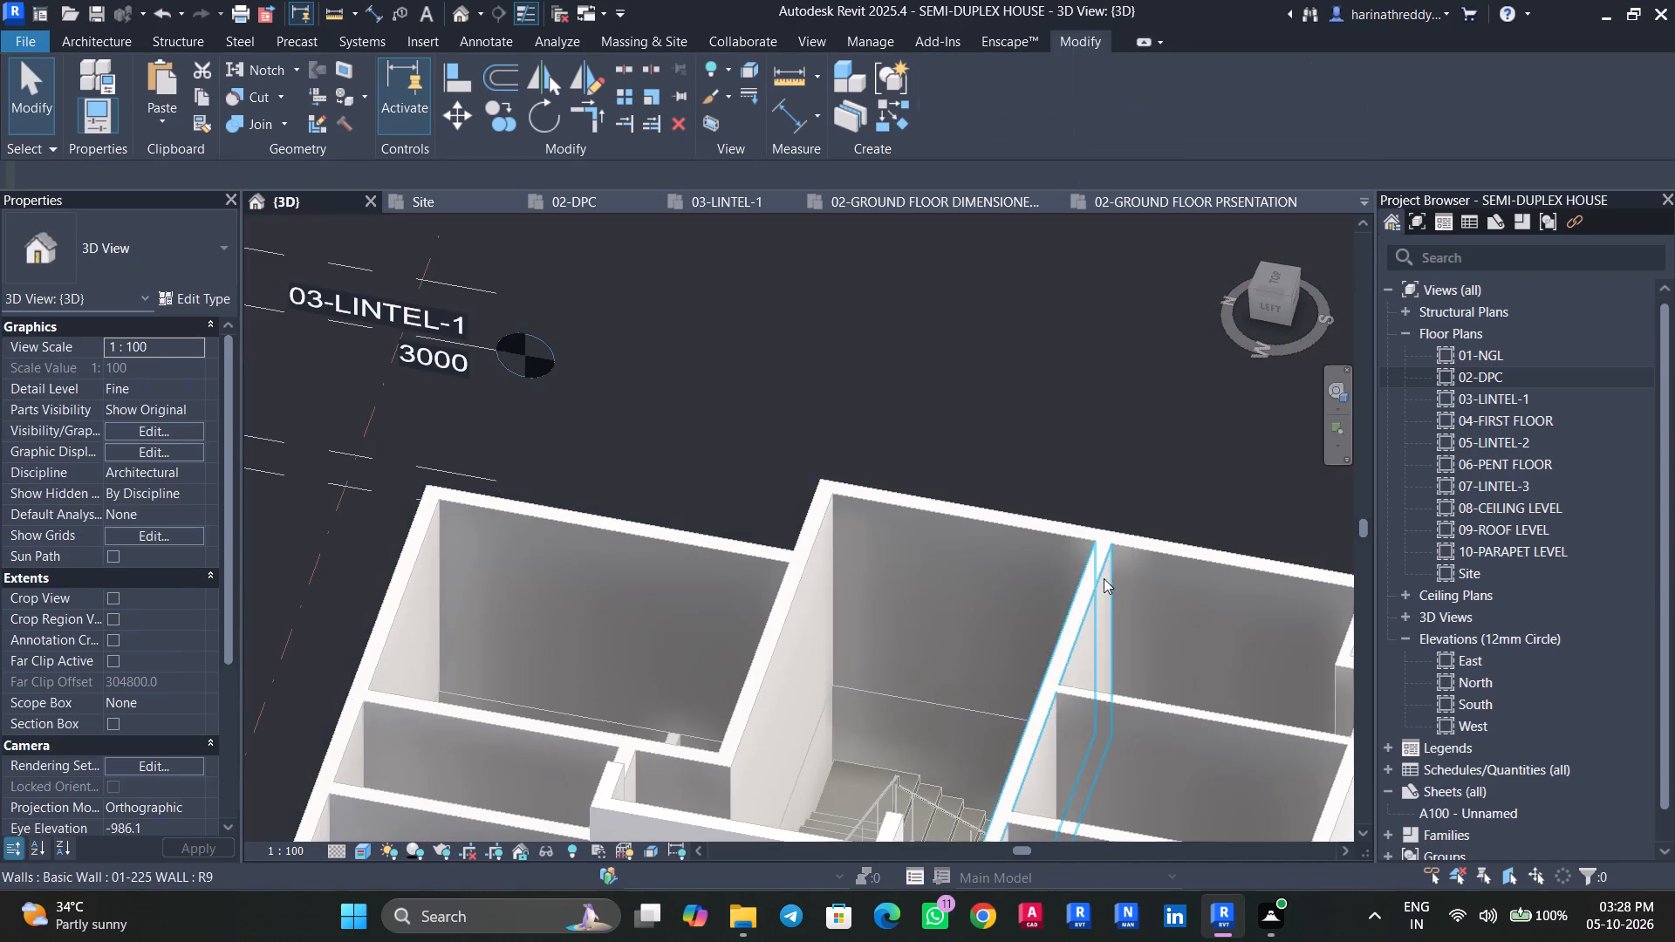
pyautogui.press('Escape')
# Examine the first-floor walls enclosing the small corner shaft and its neighbouring room.
pyautogui.moveTo(1102, 585); pyautogui.dragTo(947, 389, button='middle')
pyautogui.press('Escape')
pyautogui.click(1032, 526)
pyautogui.press('Escape')
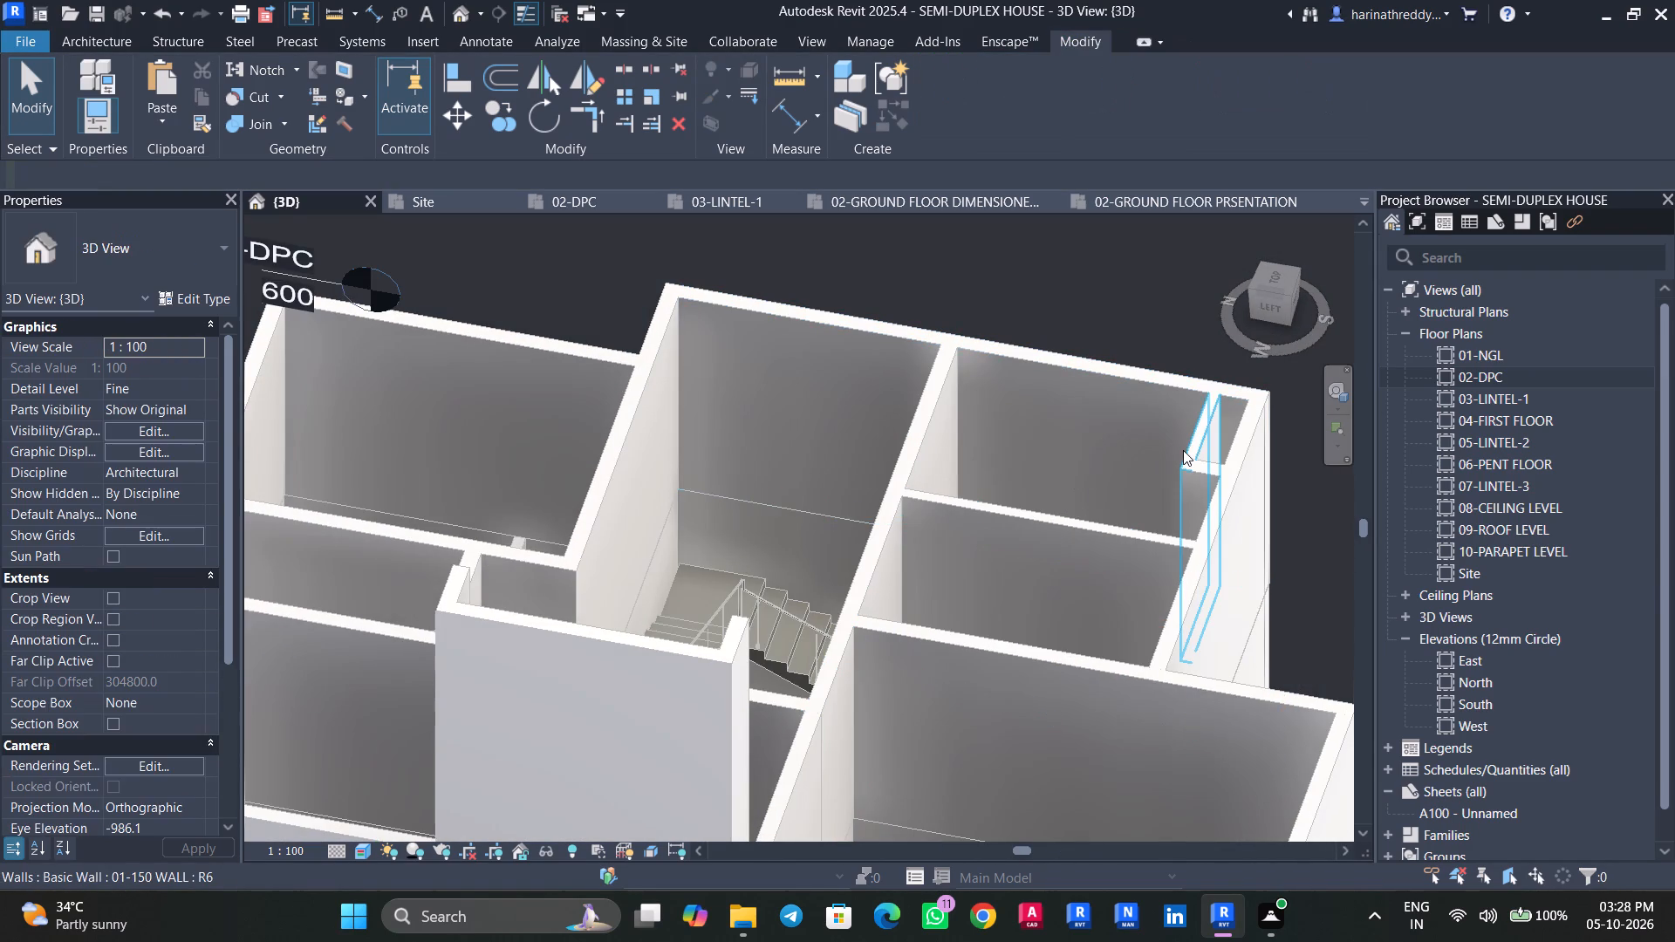
pyautogui.click(1183, 450)
pyautogui.press('Escape')
pyautogui.click(1196, 471)
pyautogui.press('Escape')
pyautogui.press('Escape')
pyautogui.click(1238, 454)
pyautogui.press('Escape')
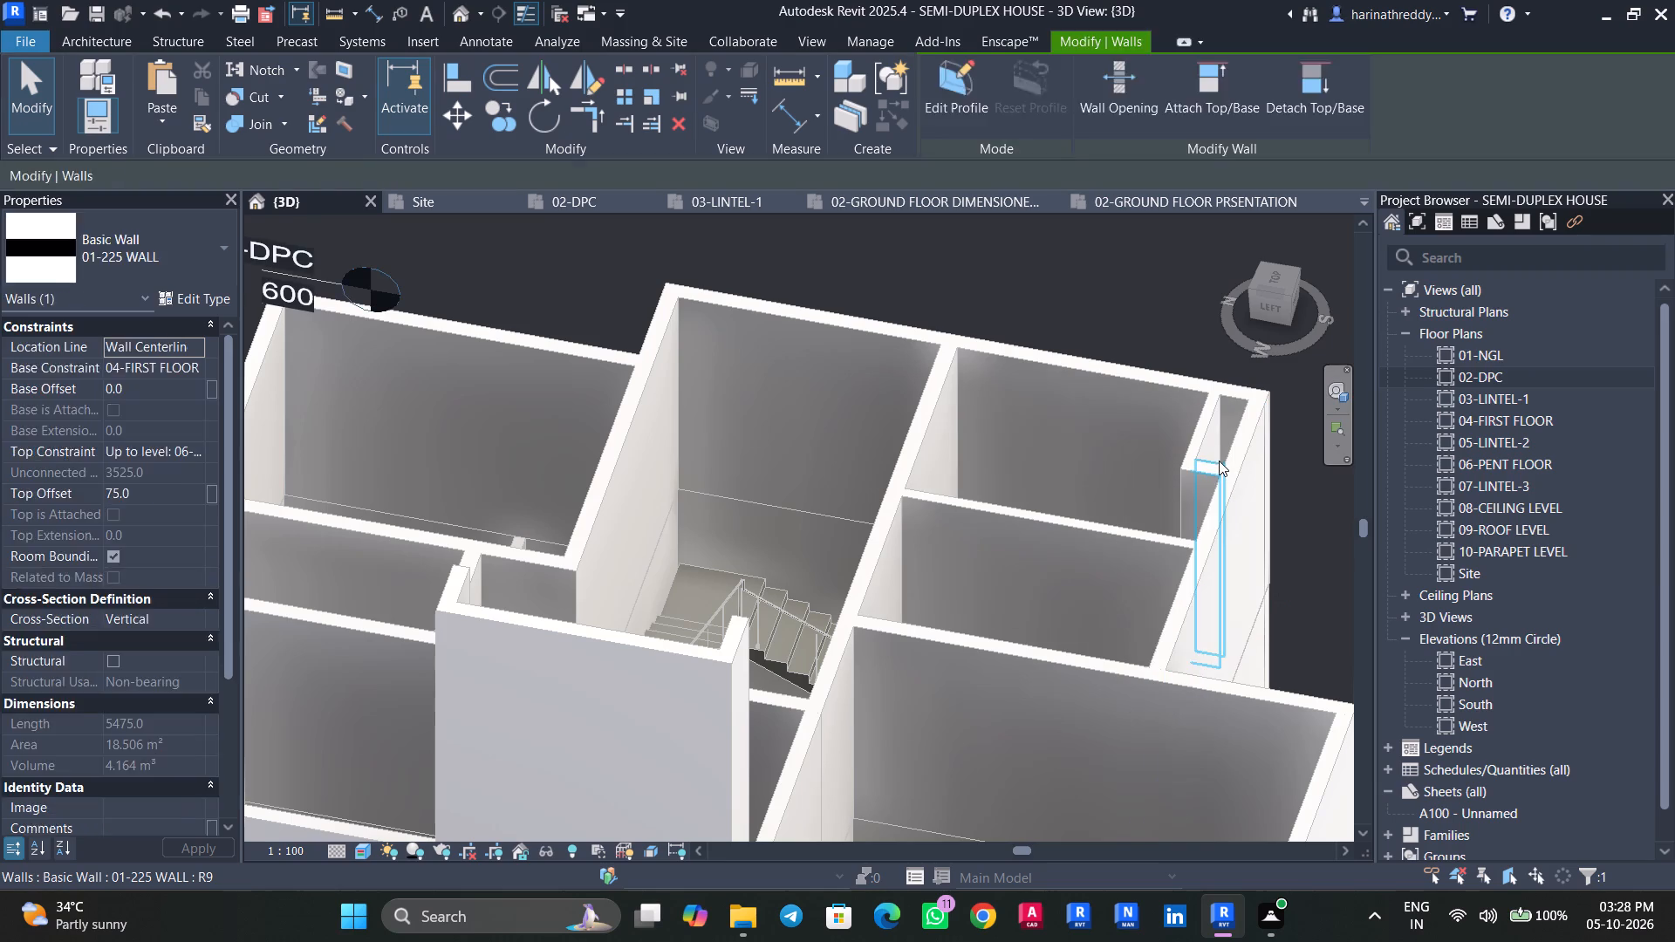
pyautogui.click(1219, 461)
pyautogui.press('Escape')
# Review the whole house model from outside and from below in 3D.
pyautogui.keyDown('shift'); pyautogui.moveTo(1097, 495); pyautogui.dragTo(1294, 487, button='middle'); pyautogui.keyUp('shift')
pyautogui.scroll(-3, 1132, 475)
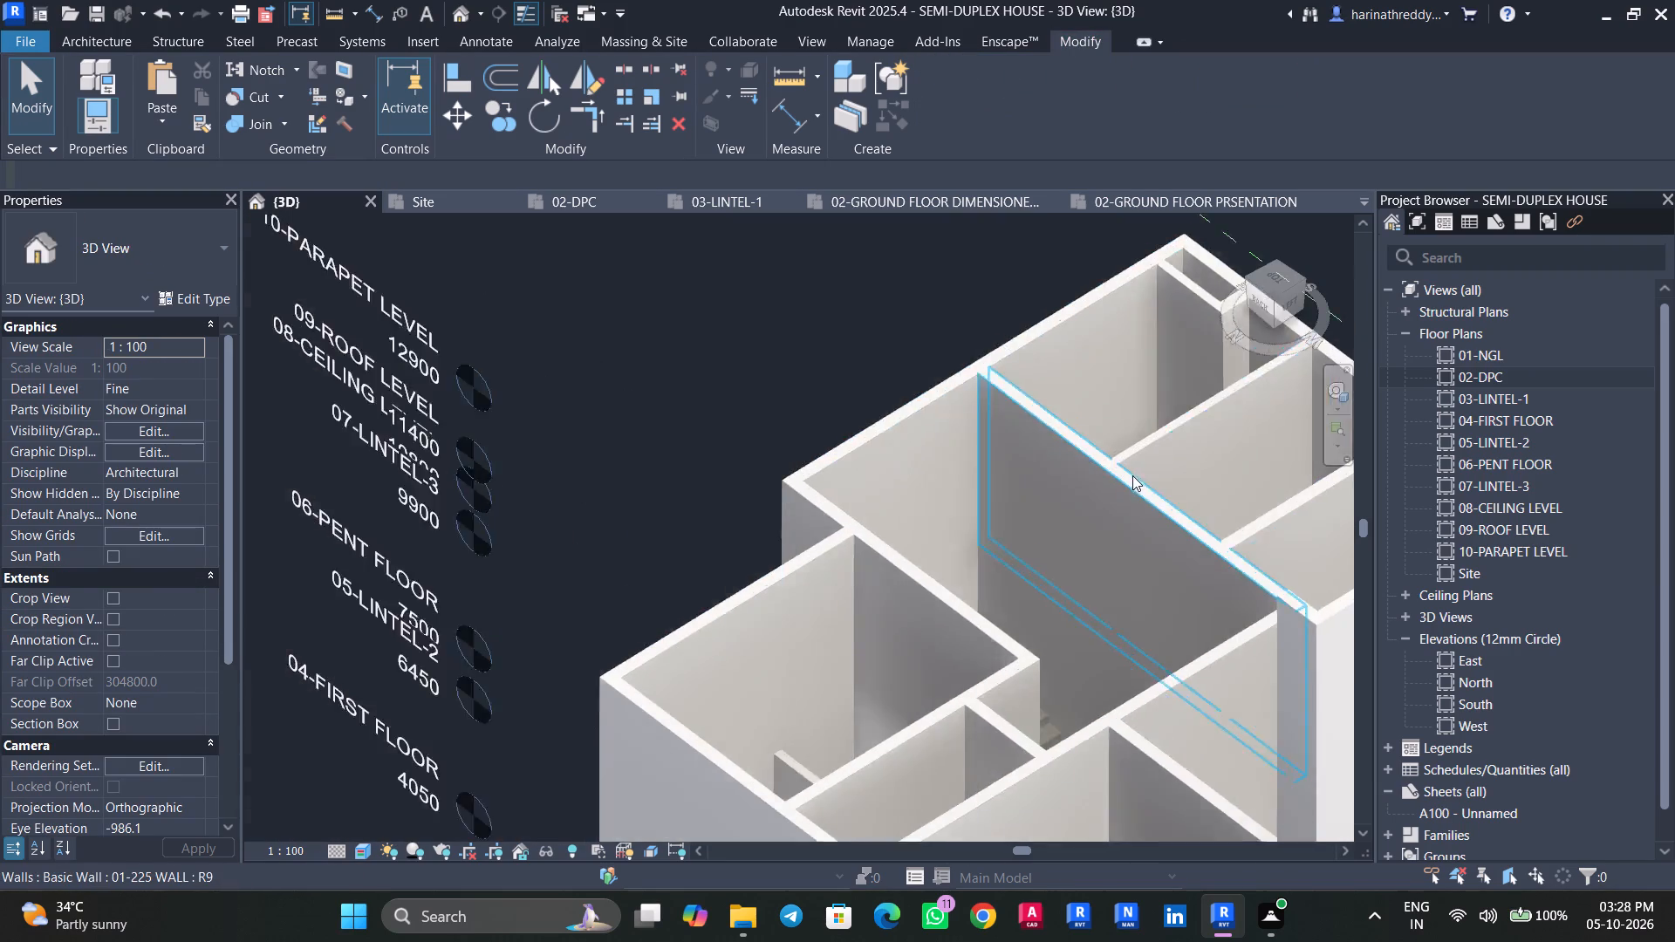
pyautogui.scroll(-3, 1132, 475)
pyautogui.moveTo(1111, 464); pyautogui.dragTo(682, 354, button='middle')
pyautogui.scroll(-8, 664, 393)
pyautogui.keyDown('shift'); pyautogui.moveTo(735, 591); pyautogui.dragTo(851, 563, button='middle'); pyautogui.keyUp('shift')
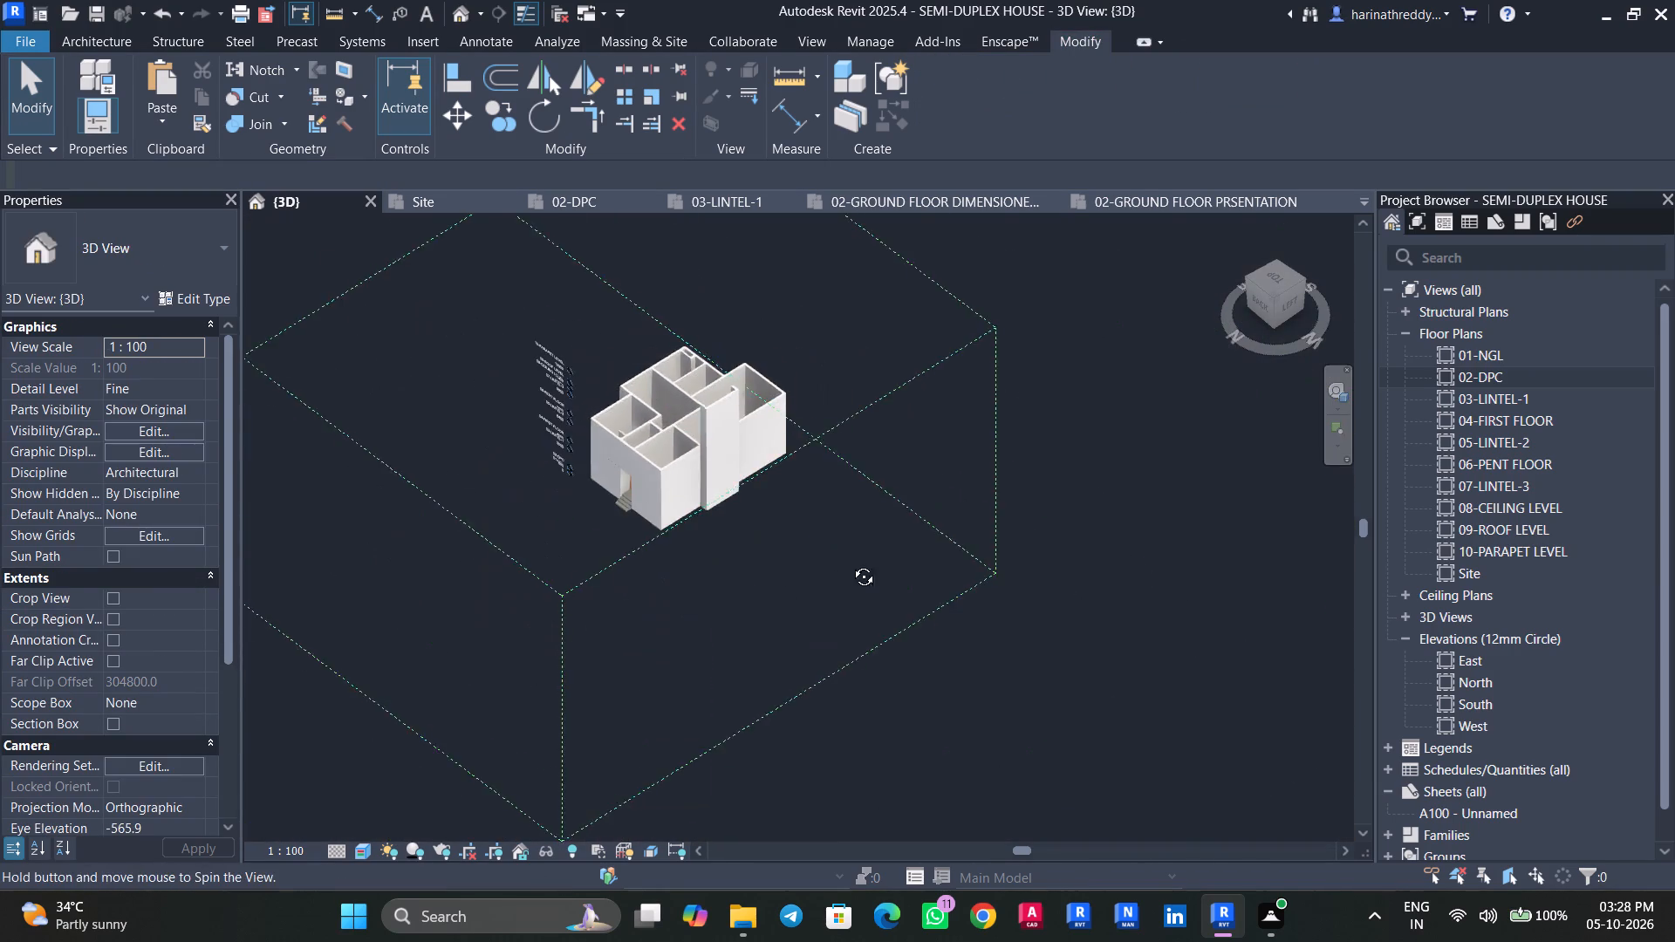
pyautogui.keyDown('shift'); pyautogui.moveTo(851, 563); pyautogui.dragTo(1108, 498, button='middle'); pyautogui.keyUp('shift')
pyautogui.scroll(8, 783, 471)
pyautogui.moveTo(656, 474); pyautogui.dragTo(677, 625, button='middle')
pyautogui.keyDown('shift'); pyautogui.moveTo(679, 611); pyautogui.dragTo(800, 398, button='middle'); pyautogui.keyUp('shift')
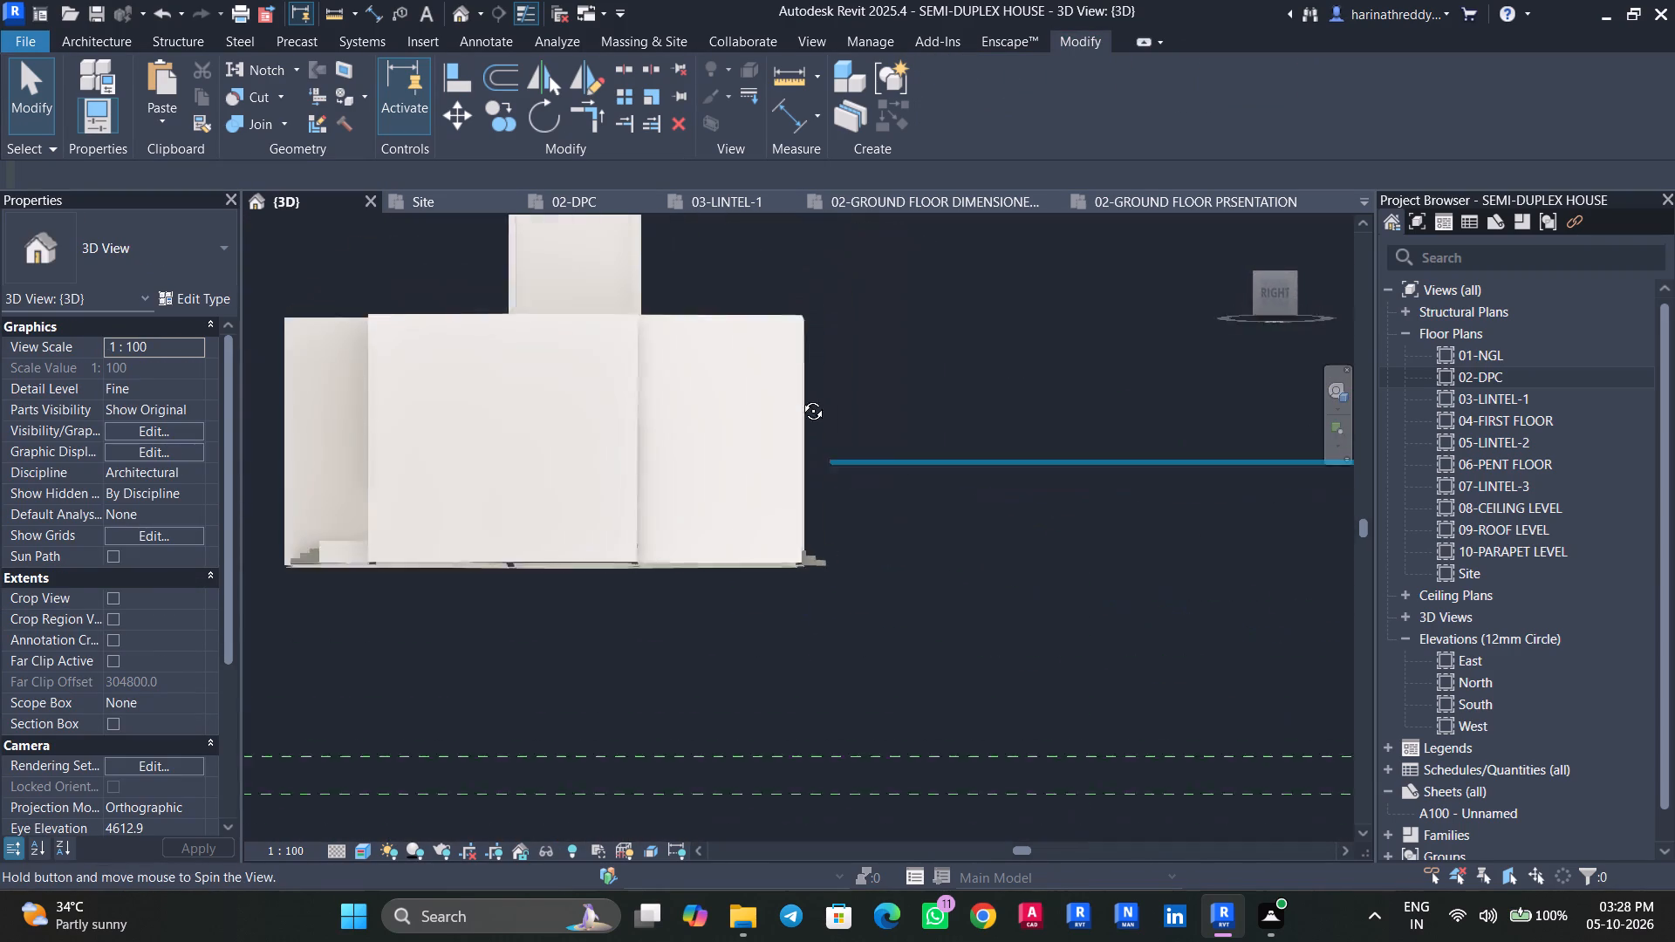
pyautogui.keyDown('shift'); pyautogui.moveTo(800, 398); pyautogui.dragTo(1078, 228, button='middle'); pyautogui.keyUp('shift')
pyautogui.keyDown('shift'); pyautogui.scroll(1, 809, 497); pyautogui.keyUp('shift')
pyautogui.keyDown('shift'); pyautogui.moveTo(784, 502); pyautogui.dragTo(364, 443, button='middle'); pyautogui.keyUp('shift')
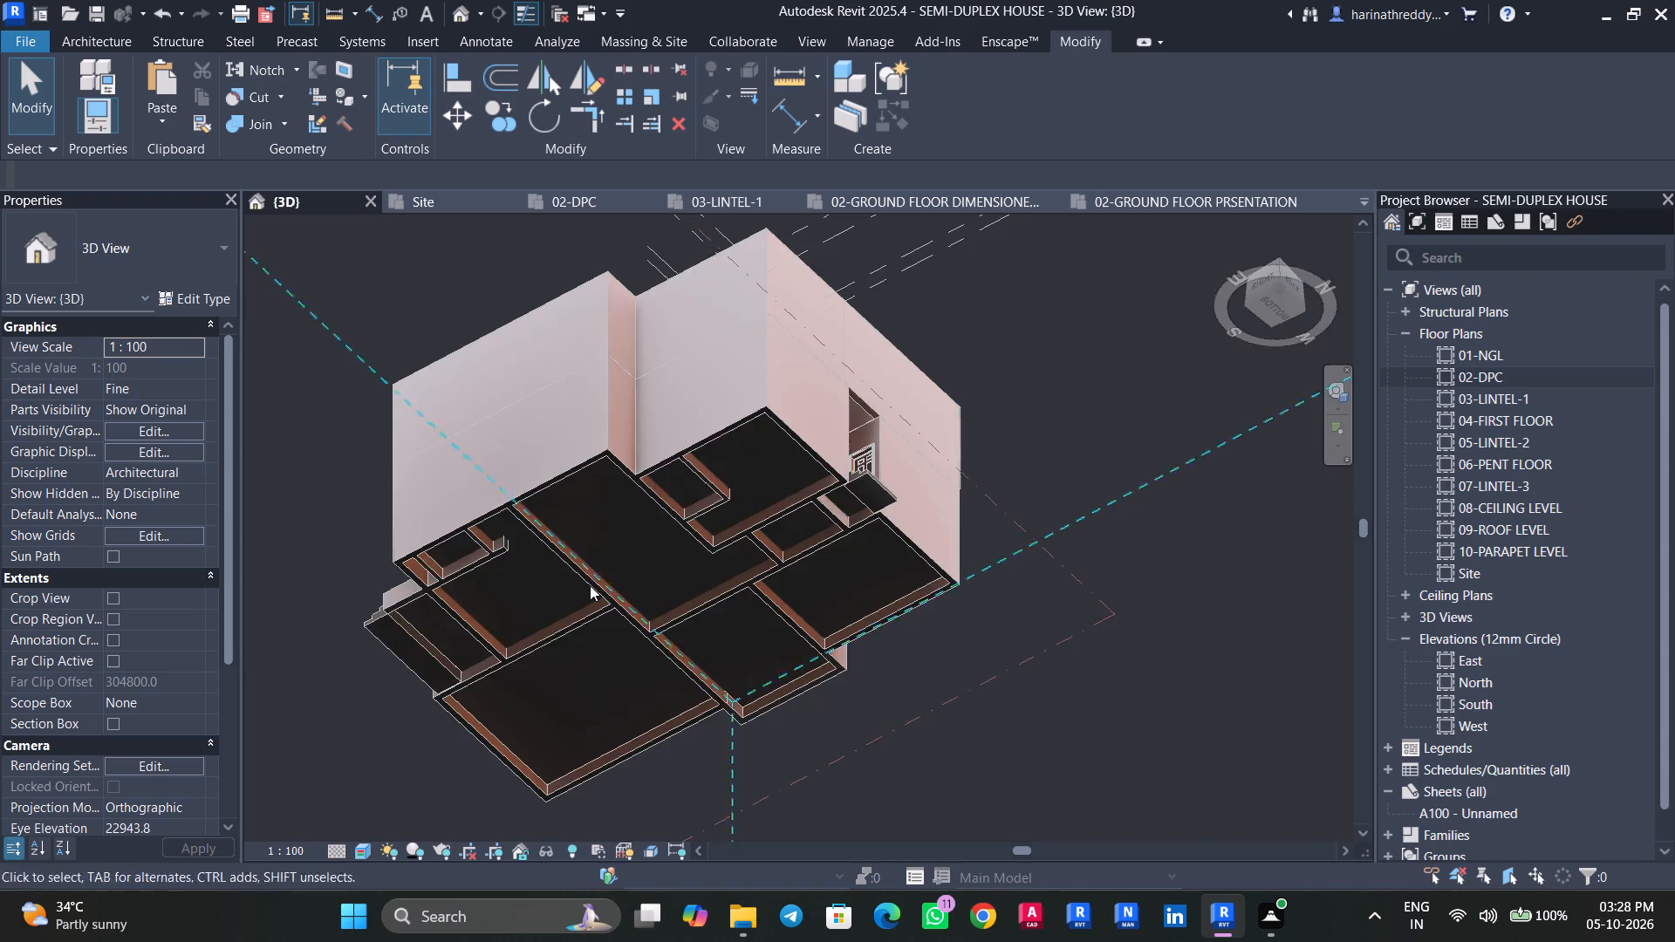
# Inspect the main floor slab and the wide entrance steps from the underside of the model.
pyautogui.scroll(6, 590, 585)
pyautogui.scroll(-1, 481, 586)
pyautogui.scroll(2, 481, 586)
pyautogui.moveTo(481, 588); pyautogui.dragTo(949, 526, button='middle')
pyautogui.click(694, 613)
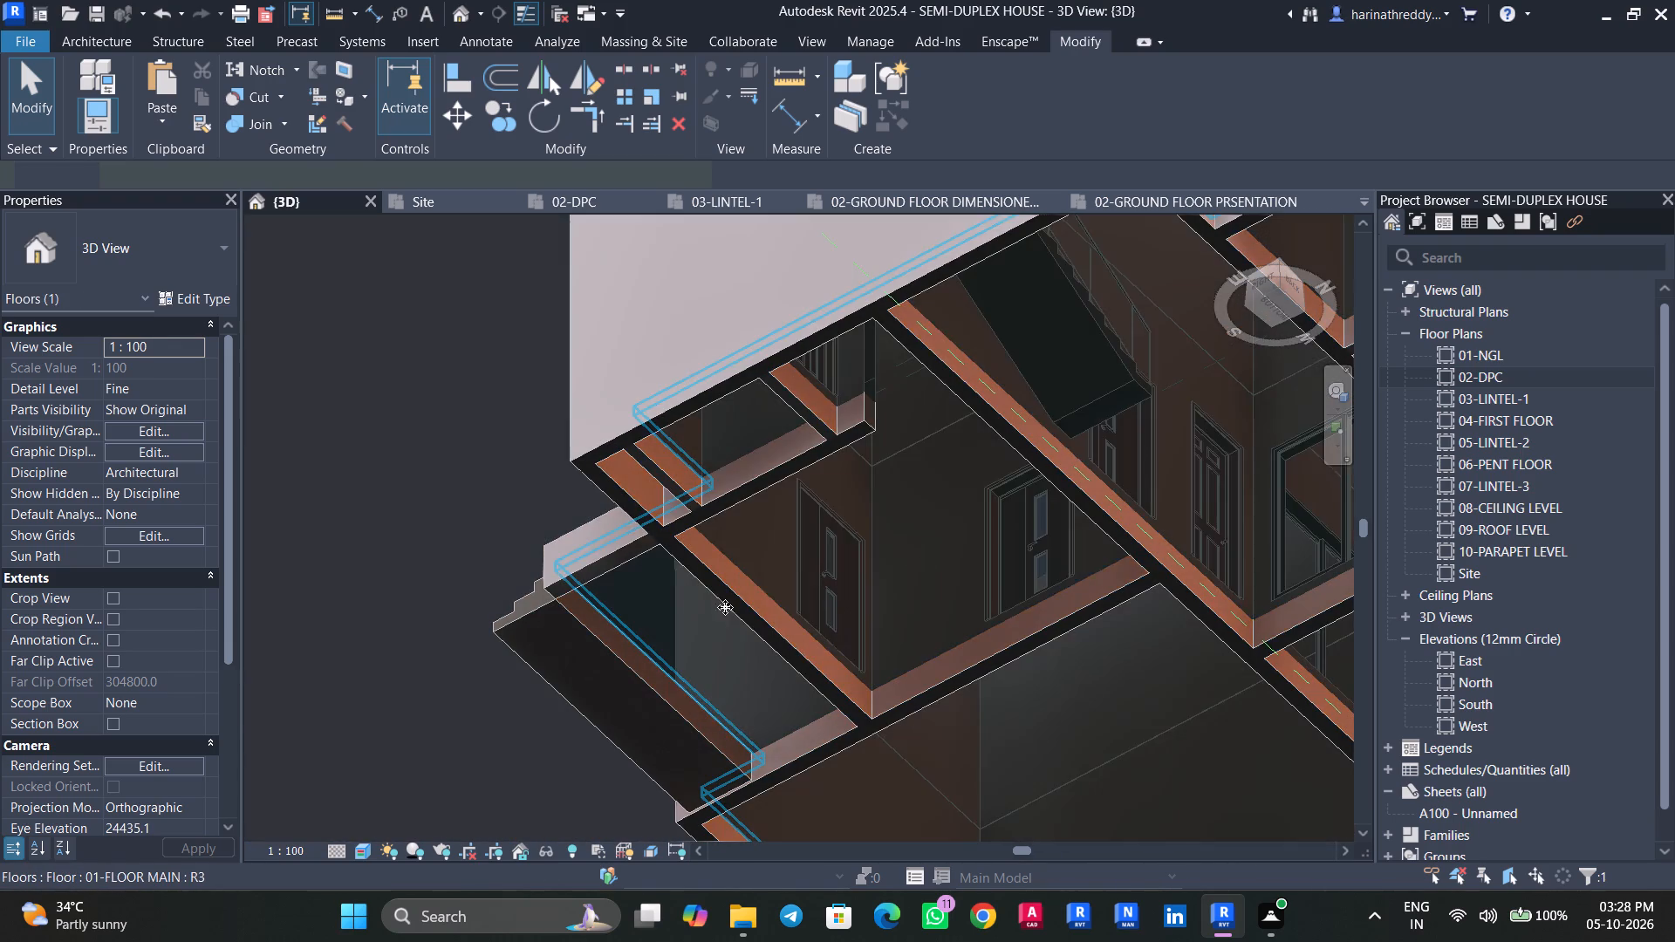
pyautogui.press('Escape')
pyautogui.press('Escape')
pyautogui.click(957, 546)
pyautogui.press('Escape')
pyautogui.click(567, 671)
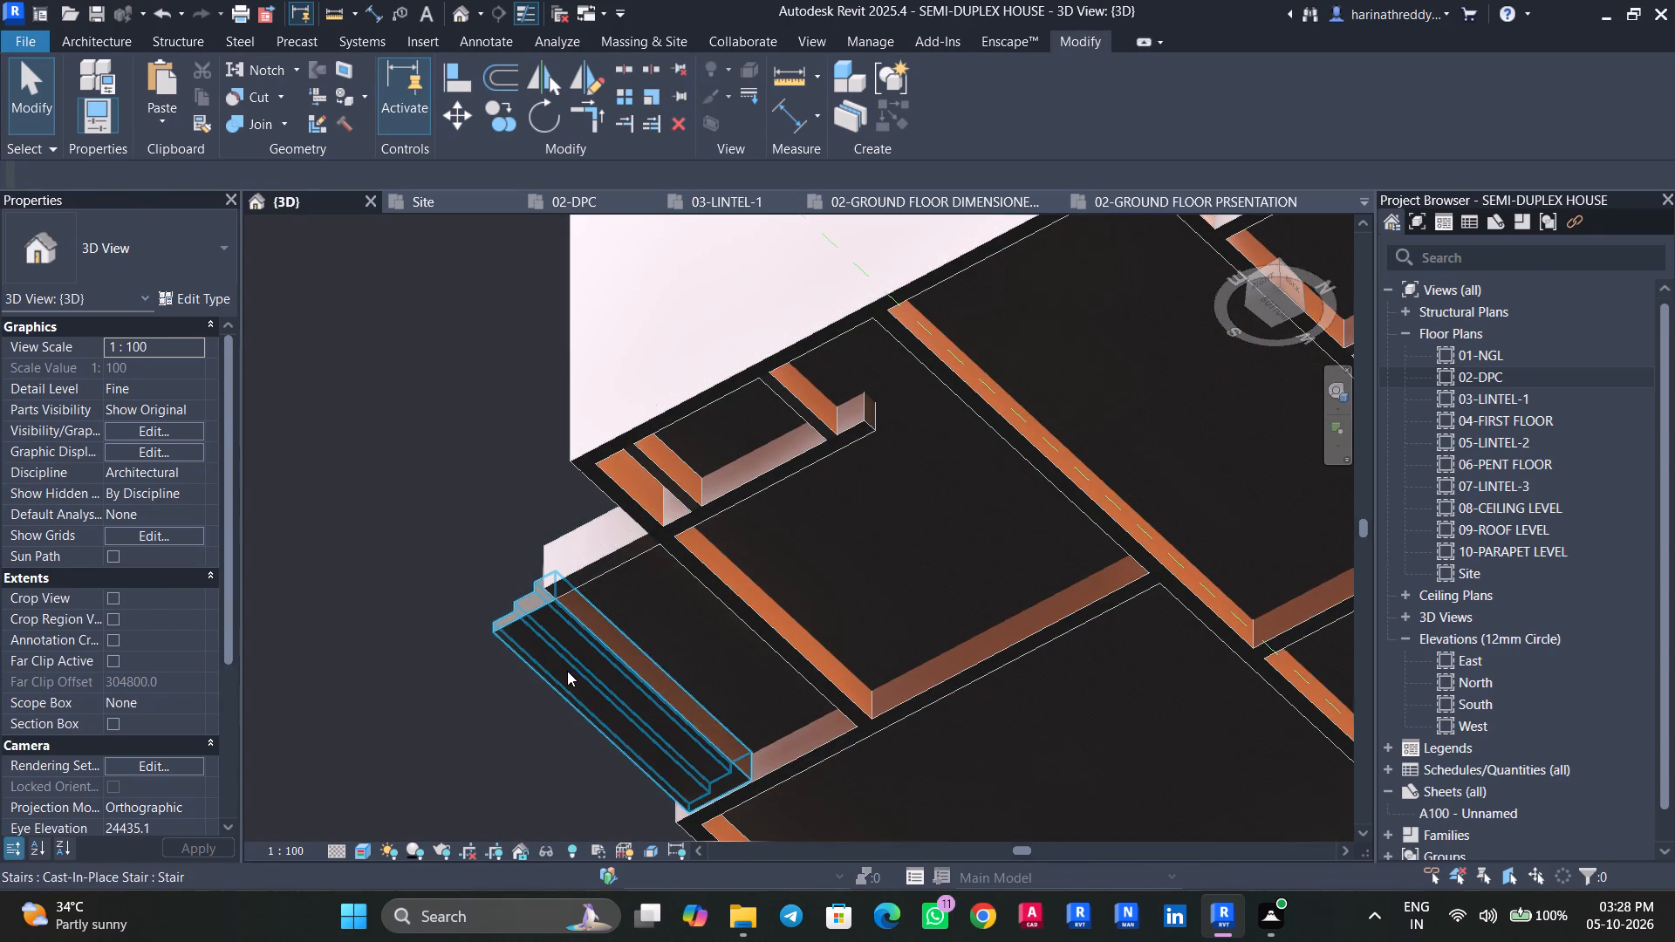
pyautogui.press('Escape')
pyautogui.click(873, 563)
# Examine the floor slab's edges against the outer walls and small corner rooms from below.
pyautogui.keyDown('shift'); pyautogui.moveTo(882, 560); pyautogui.dragTo(731, 538, button='middle'); pyautogui.keyUp('shift')
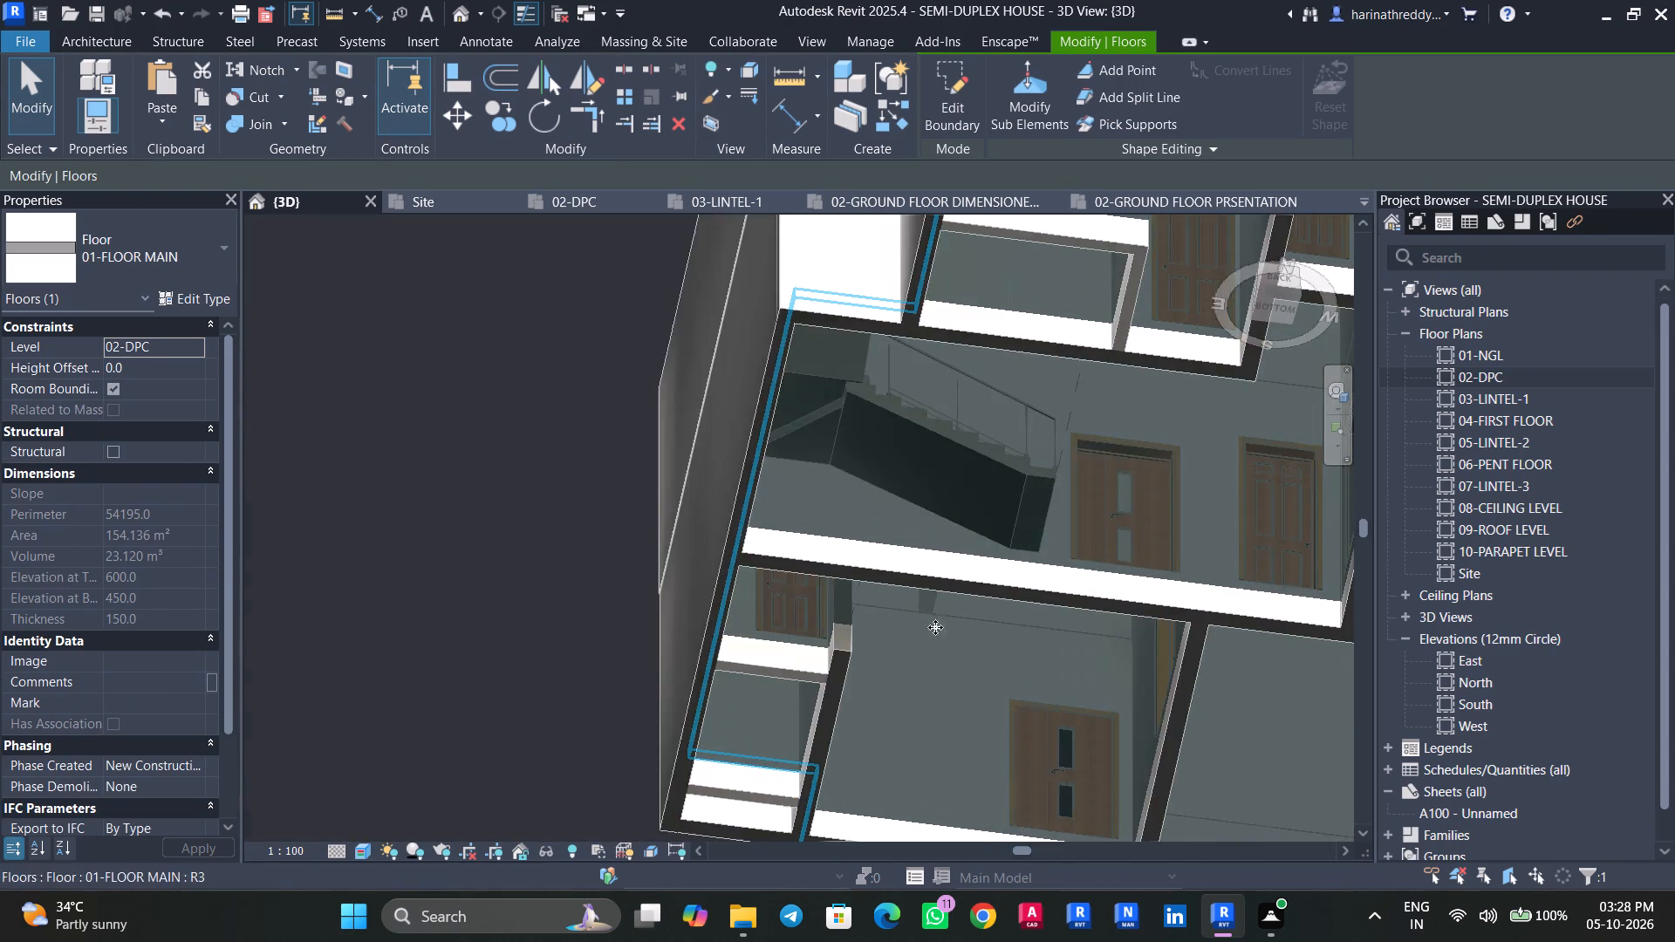
pyautogui.moveTo(976, 638); pyautogui.dragTo(937, 585, button='middle')
pyautogui.keyDown('shift'); pyautogui.moveTo(941, 631); pyautogui.dragTo(879, 604, button='middle'); pyautogui.keyUp('shift')
pyautogui.scroll(4, 901, 681)
pyautogui.moveTo(903, 667); pyautogui.dragTo(898, 653, button='middle')
pyautogui.keyDown('shift'); pyautogui.moveTo(900, 672); pyautogui.dragTo(940, 598, button='middle'); pyautogui.keyUp('shift')
pyautogui.moveTo(961, 646); pyautogui.dragTo(1091, 445, button='middle')
pyautogui.scroll(1, 1054, 491)
pyautogui.scroll(3, 904, 682)
pyautogui.moveTo(920, 656); pyautogui.dragTo(1091, 477, button='middle')
pyautogui.press('Escape')
pyautogui.press('Escape')
pyautogui.moveTo(1091, 477); pyautogui.dragTo(1048, 646, button='middle')
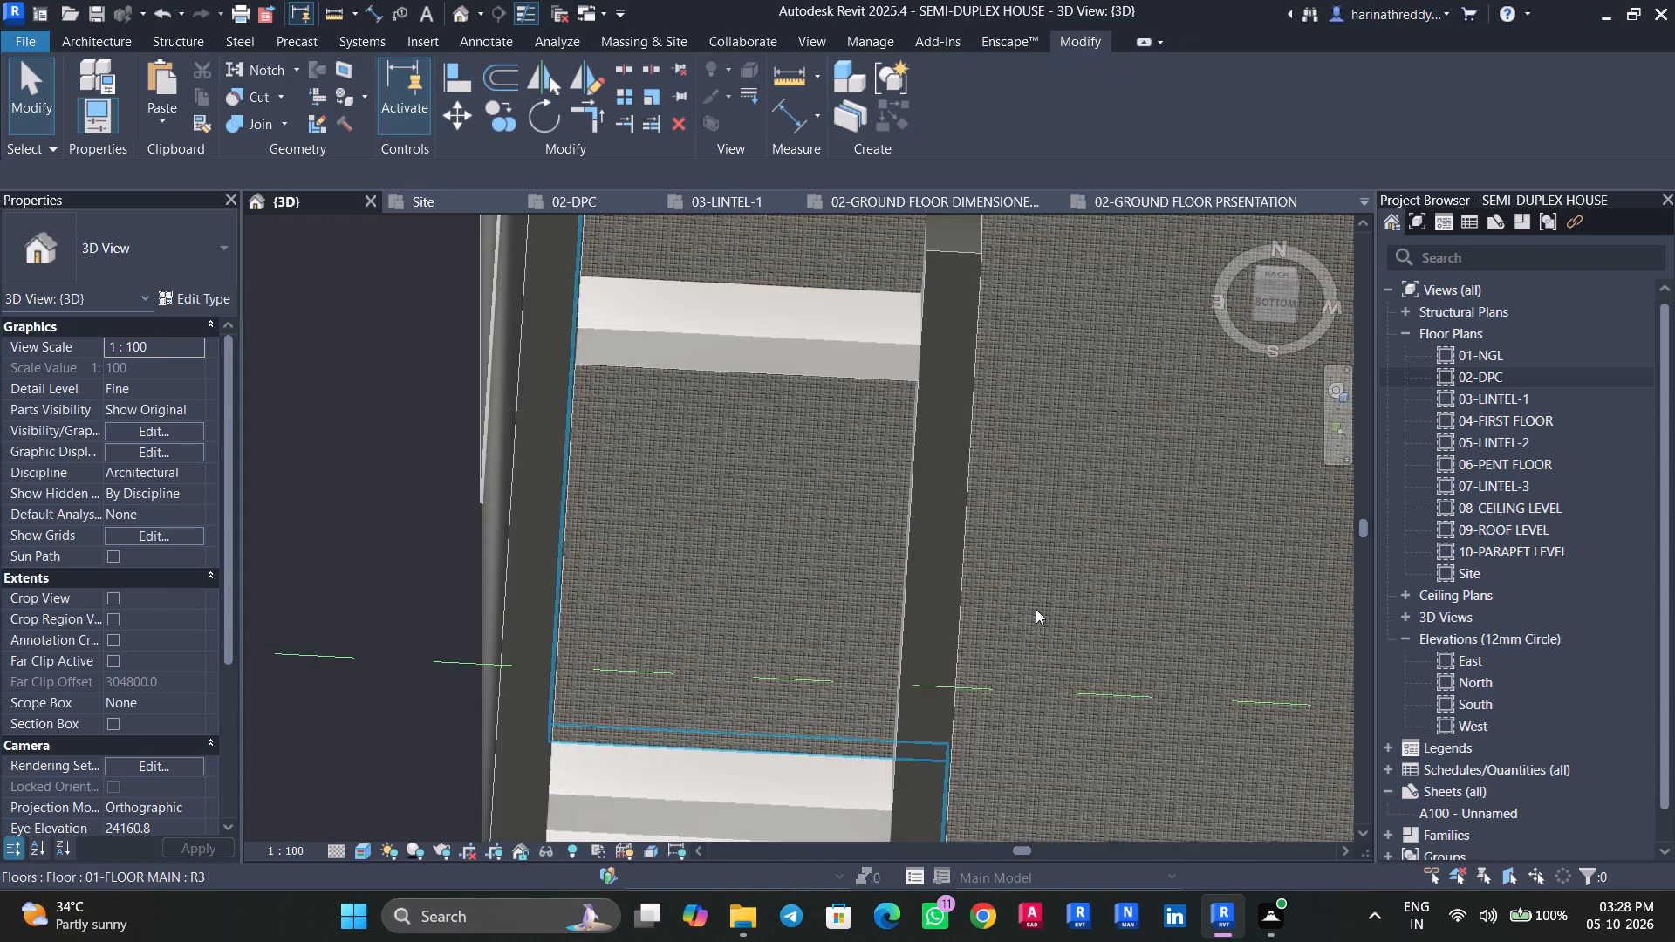
# Return to an overall 3D view of the house from above and save the project.
pyautogui.scroll(-8, 1036, 608)
pyautogui.keyDown('shift'); pyautogui.moveTo(1065, 477); pyautogui.dragTo(1003, 754, button='middle'); pyautogui.keyUp('shift')
pyautogui.scroll(-4, 995, 610)
pyautogui.keyDown('shift'); pyautogui.moveTo(988, 583); pyautogui.dragTo(843, 802, button='middle'); pyautogui.keyUp('shift')
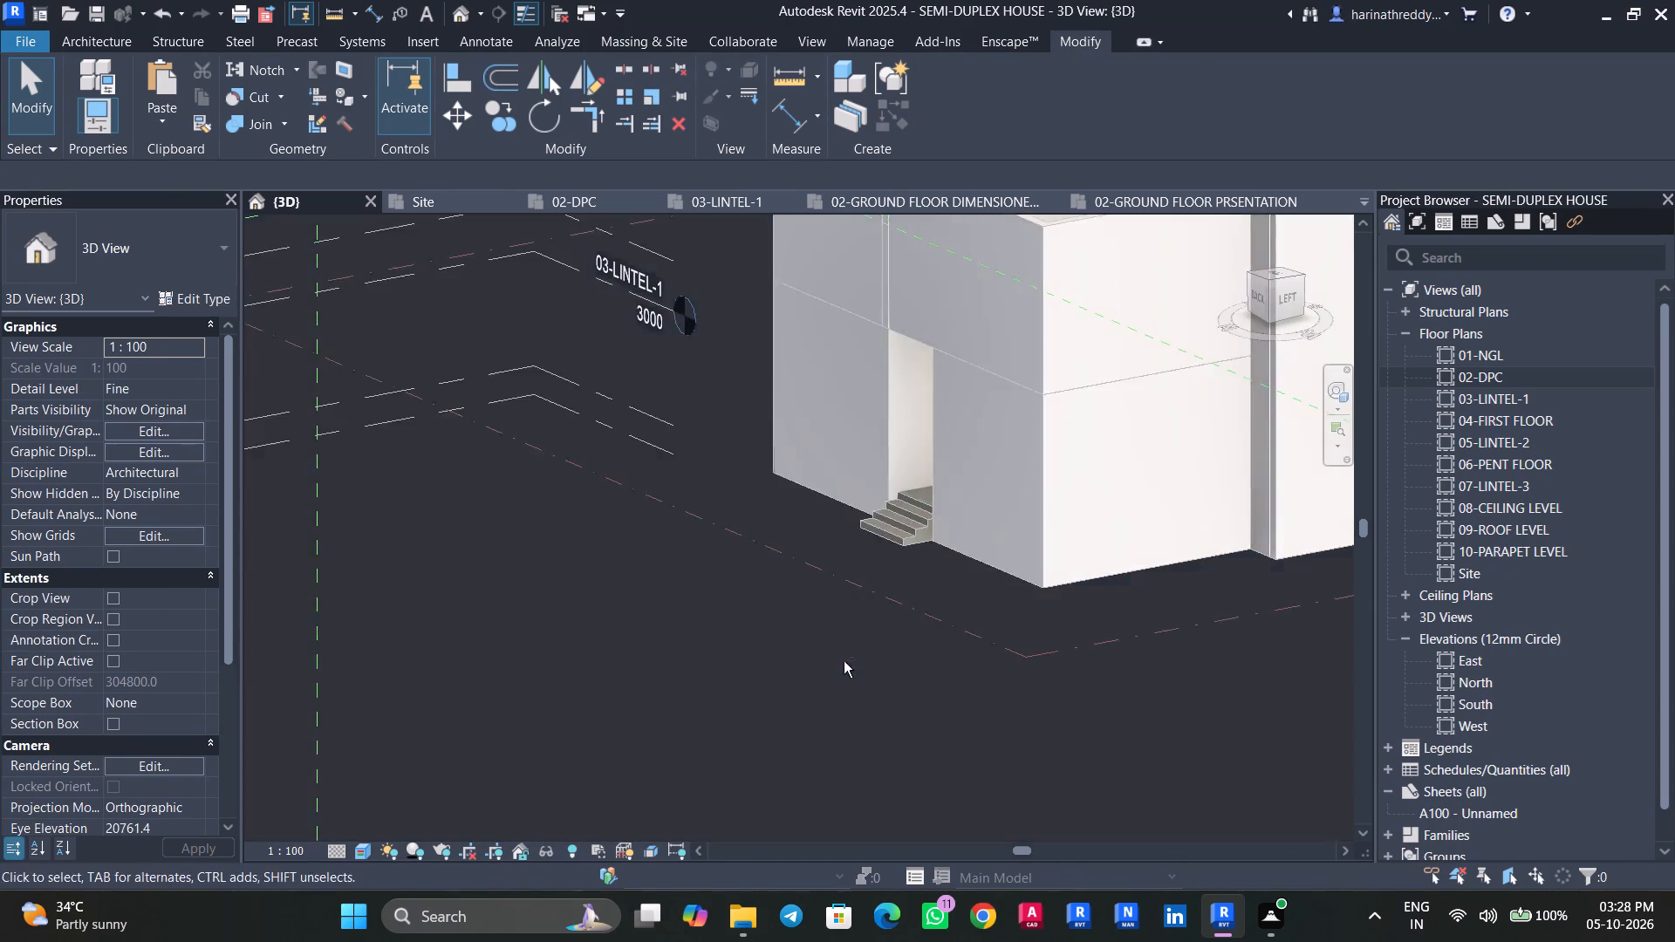
pyautogui.keyDown('shift'); pyautogui.moveTo(844, 661); pyautogui.dragTo(734, 787, button='middle'); pyautogui.keyUp('shift')
pyautogui.scroll(-4, 765, 668)
pyautogui.keyDown('shift'); pyautogui.moveTo(787, 710); pyautogui.dragTo(1019, 761, button='middle'); pyautogui.keyUp('shift')
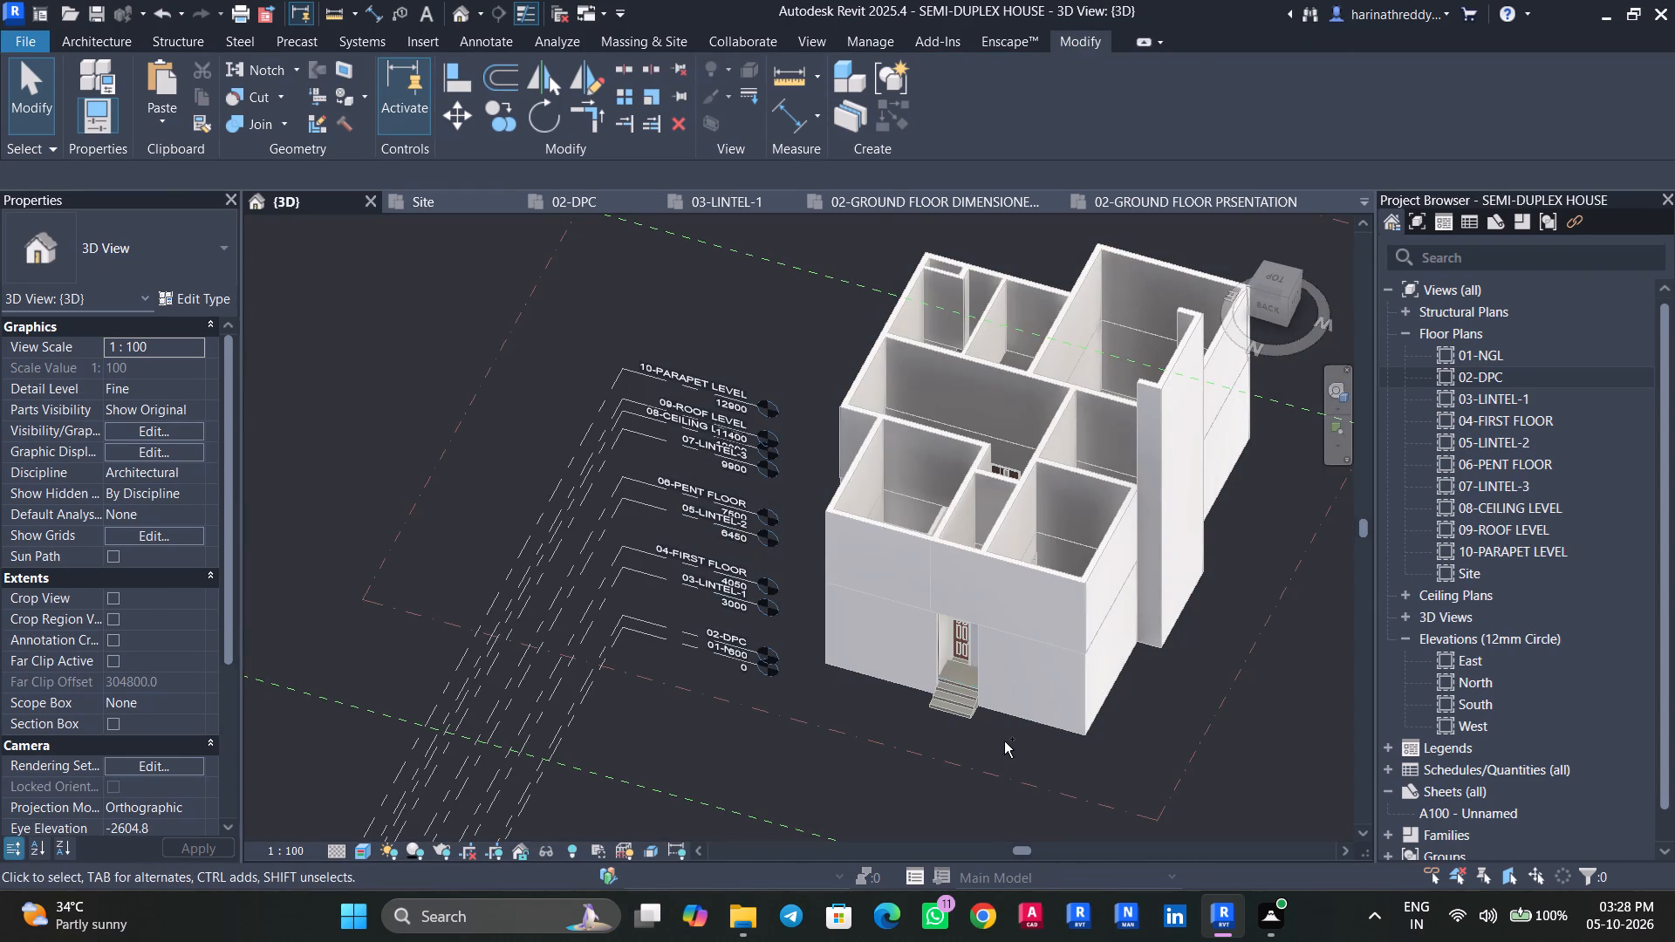
pyautogui.hotkey('ctrl', 's')
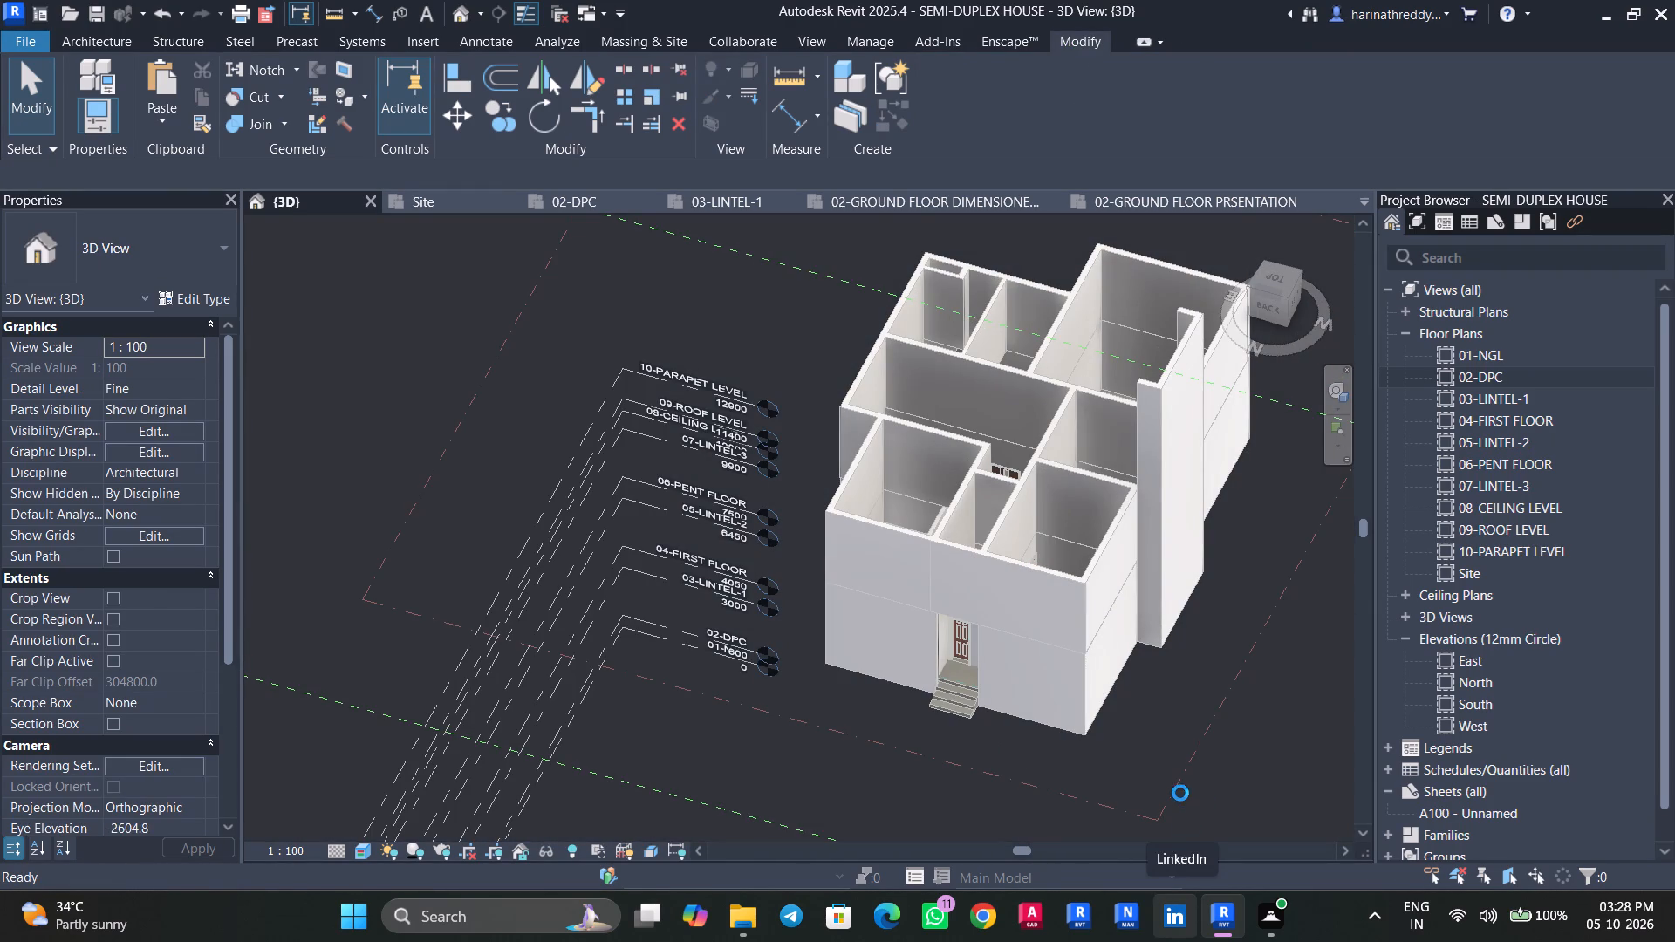
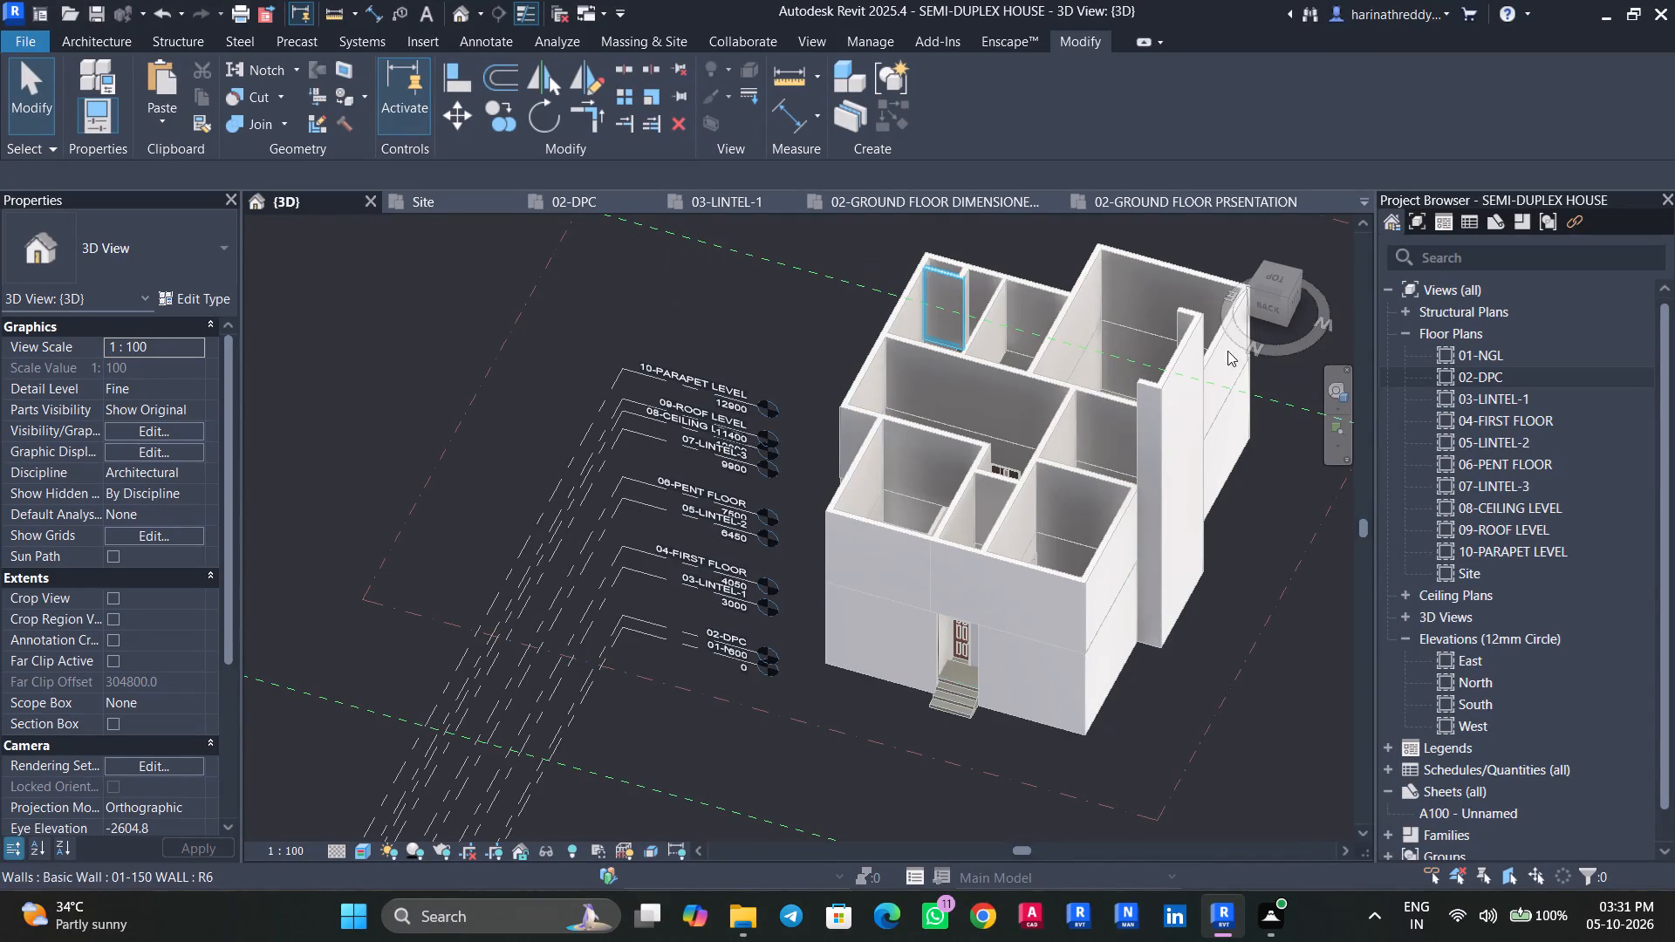
# Open the 02-DPC floor plan and examine the ground-floor layout from the kitchen and bedroom through the lobby to the entrance.
pyautogui.doubleClick(1466, 382)
pyautogui.scroll(-4, 934, 447)
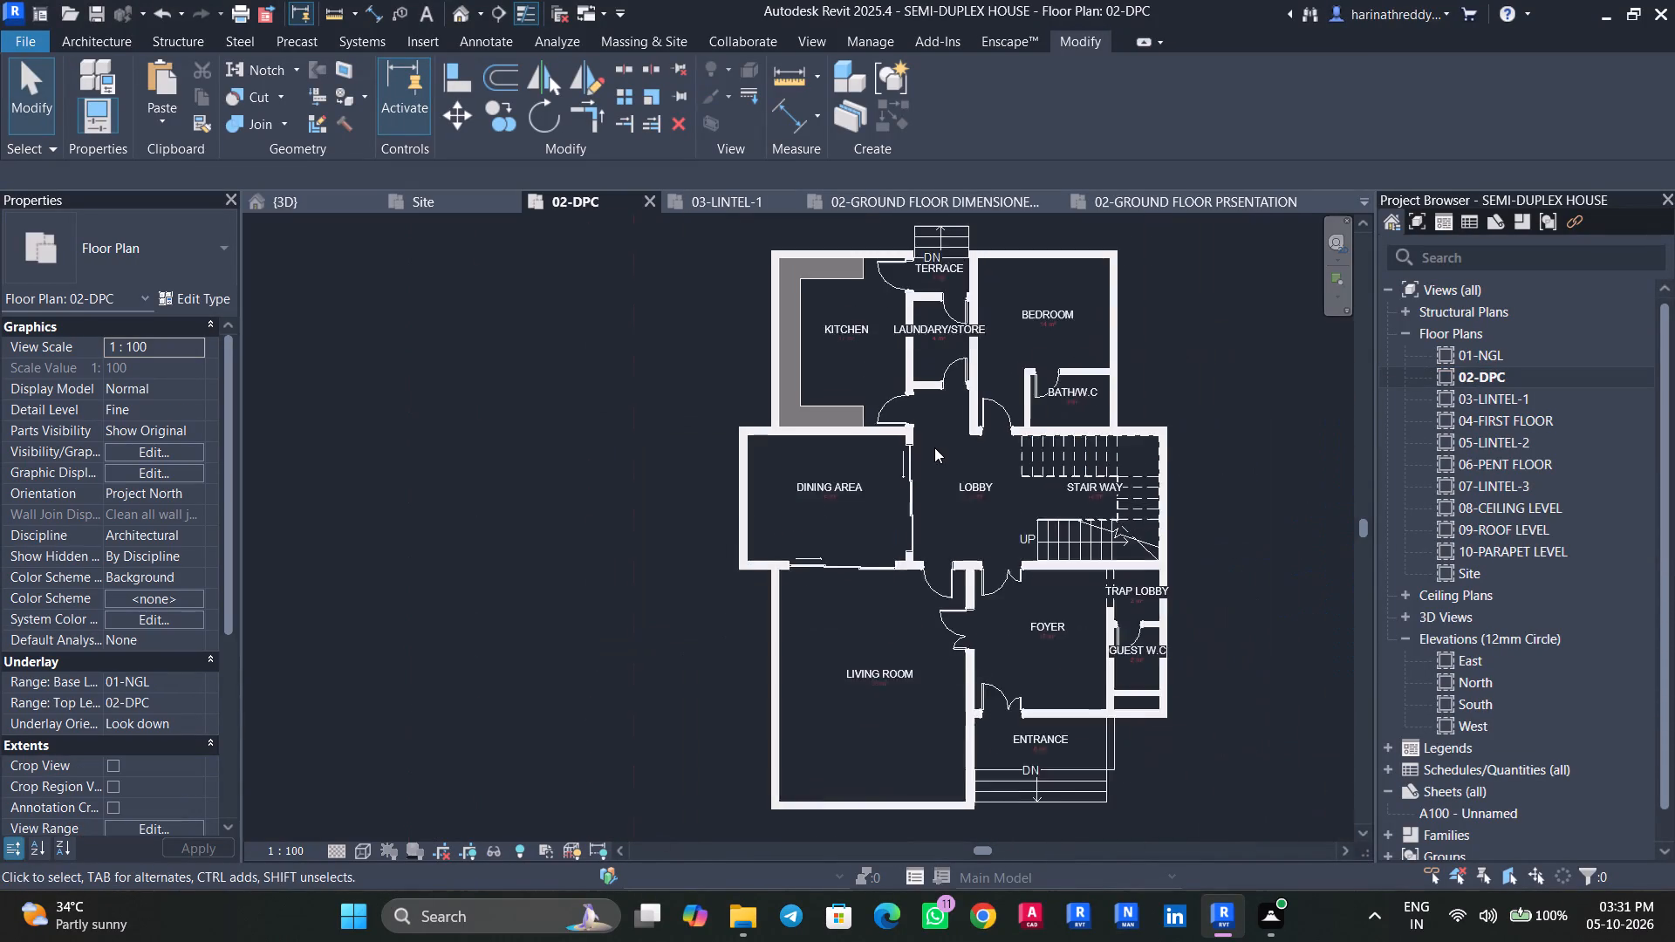
pyautogui.scroll(1, 934, 447)
pyautogui.scroll(-3, 934, 447)
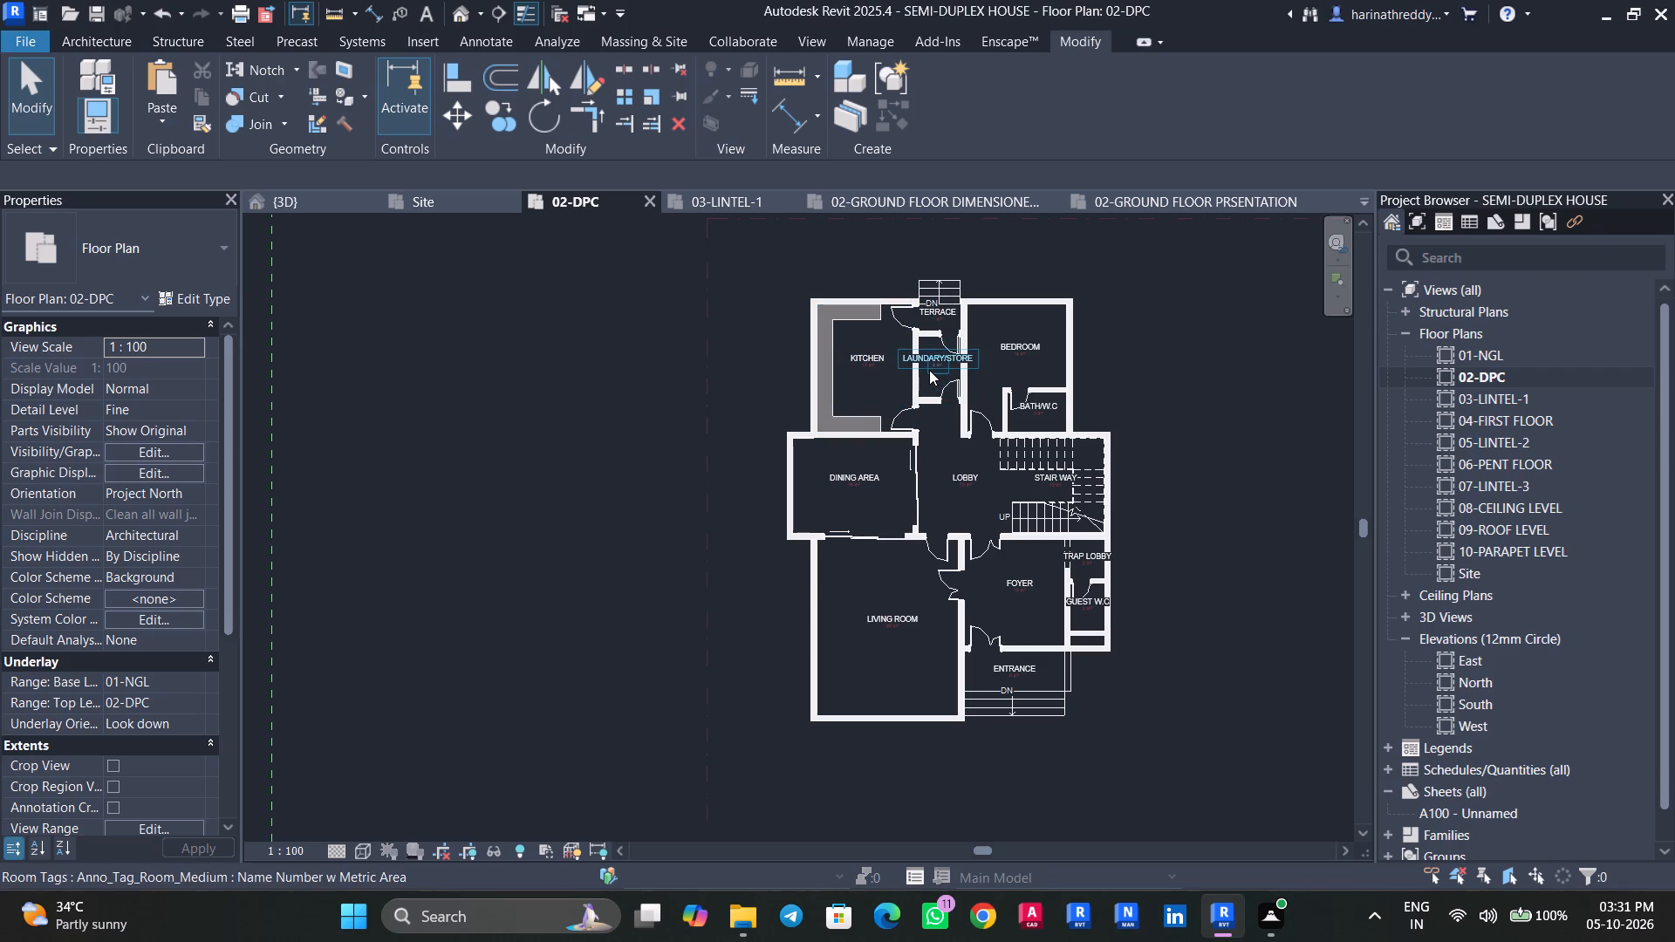
pyautogui.scroll(6, 940, 324)
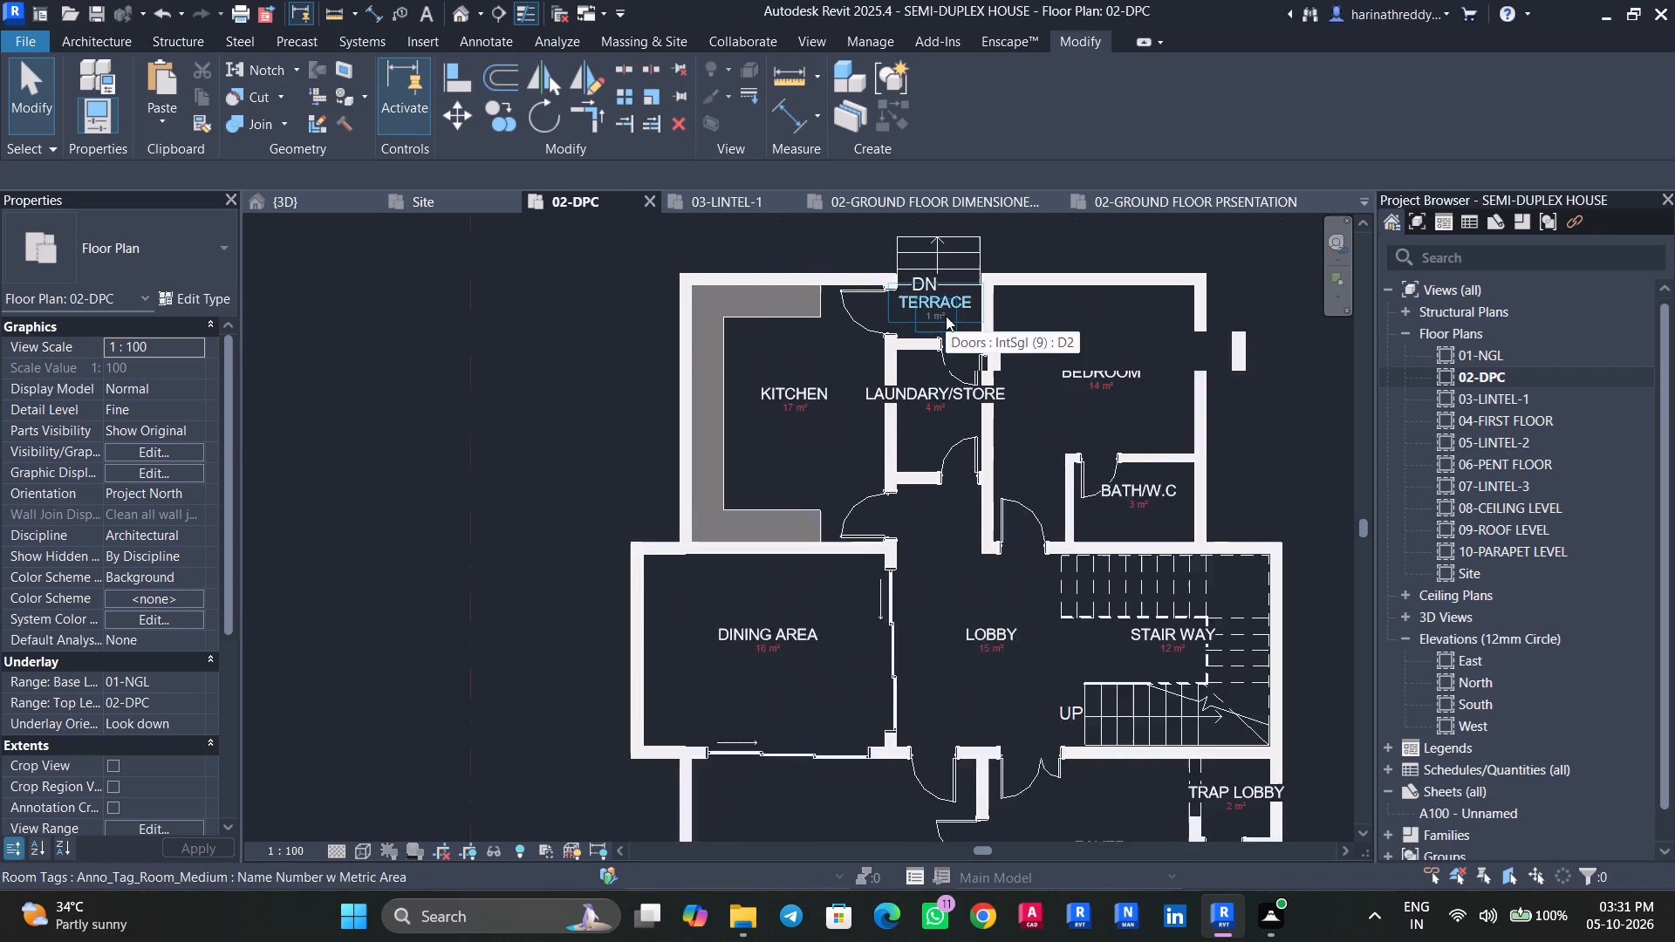
pyautogui.scroll(3, 930, 447)
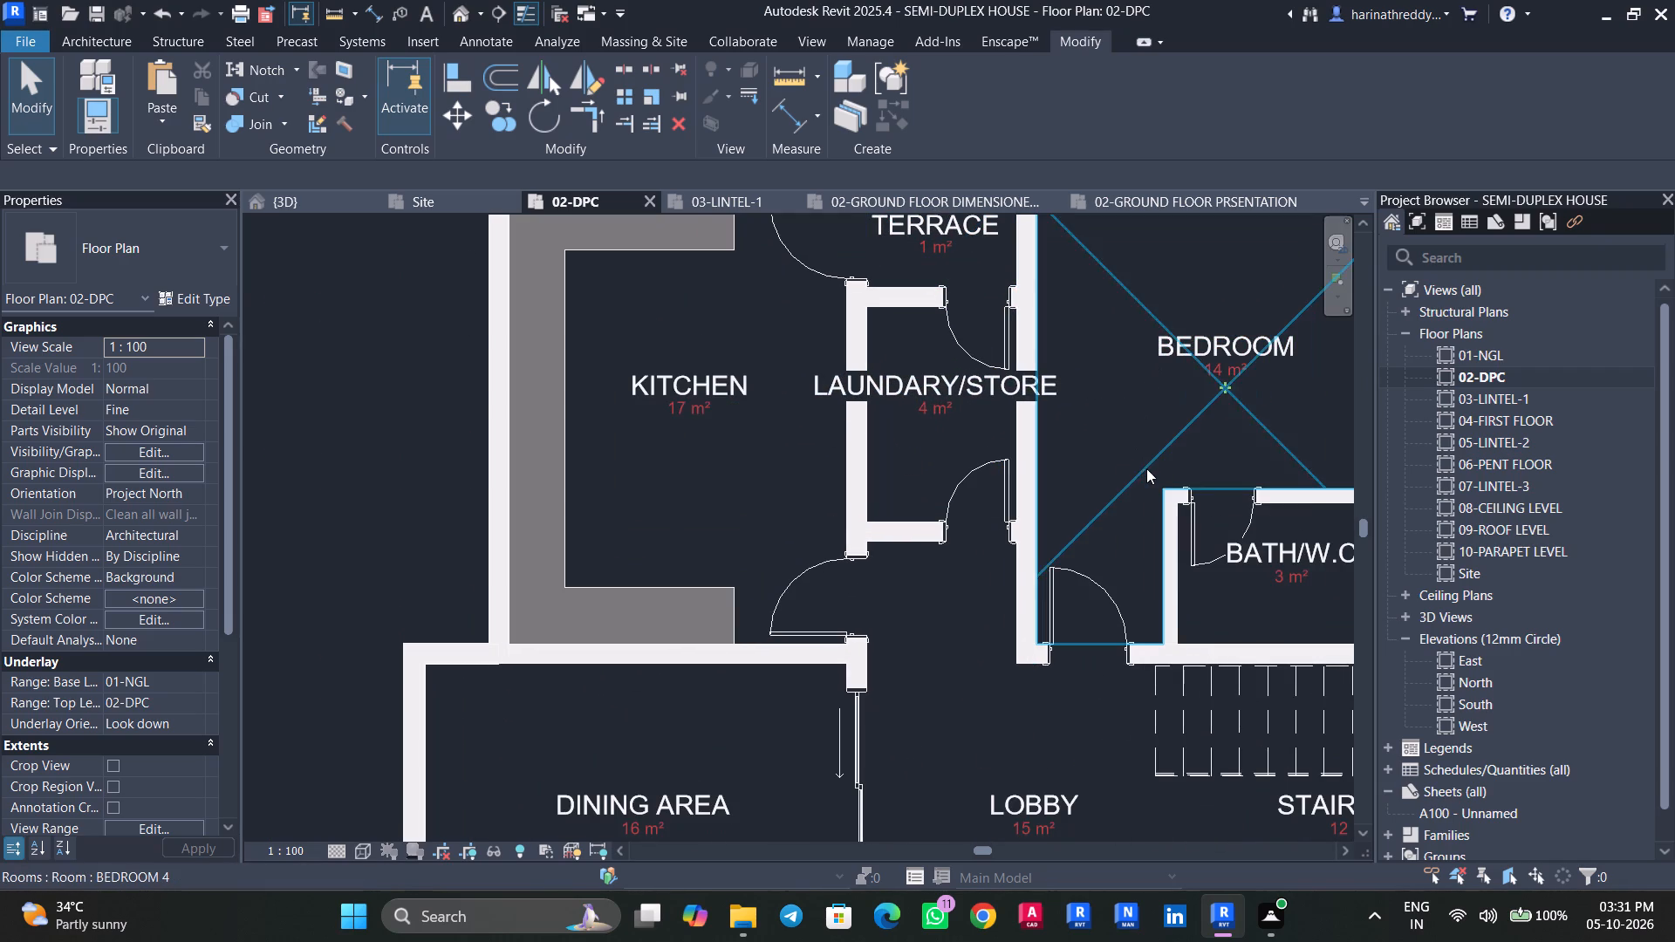
pyautogui.moveTo(1160, 452); pyautogui.dragTo(893, 451, button='middle')
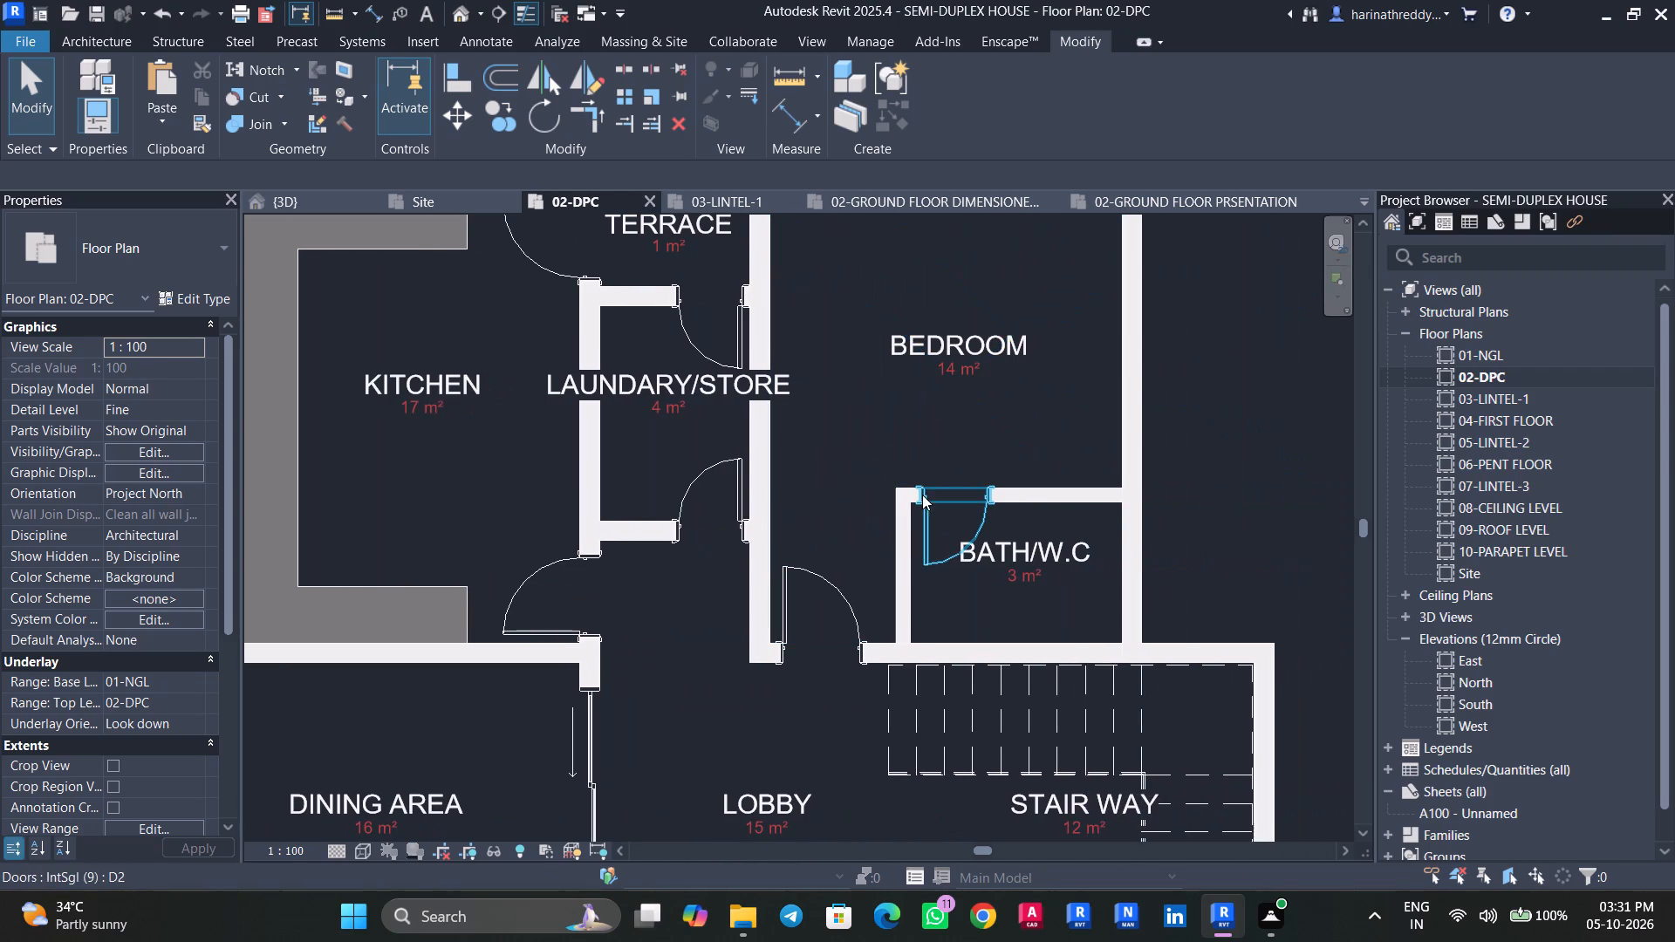
pyautogui.moveTo(1033, 605); pyautogui.dragTo(978, 321, button='middle')
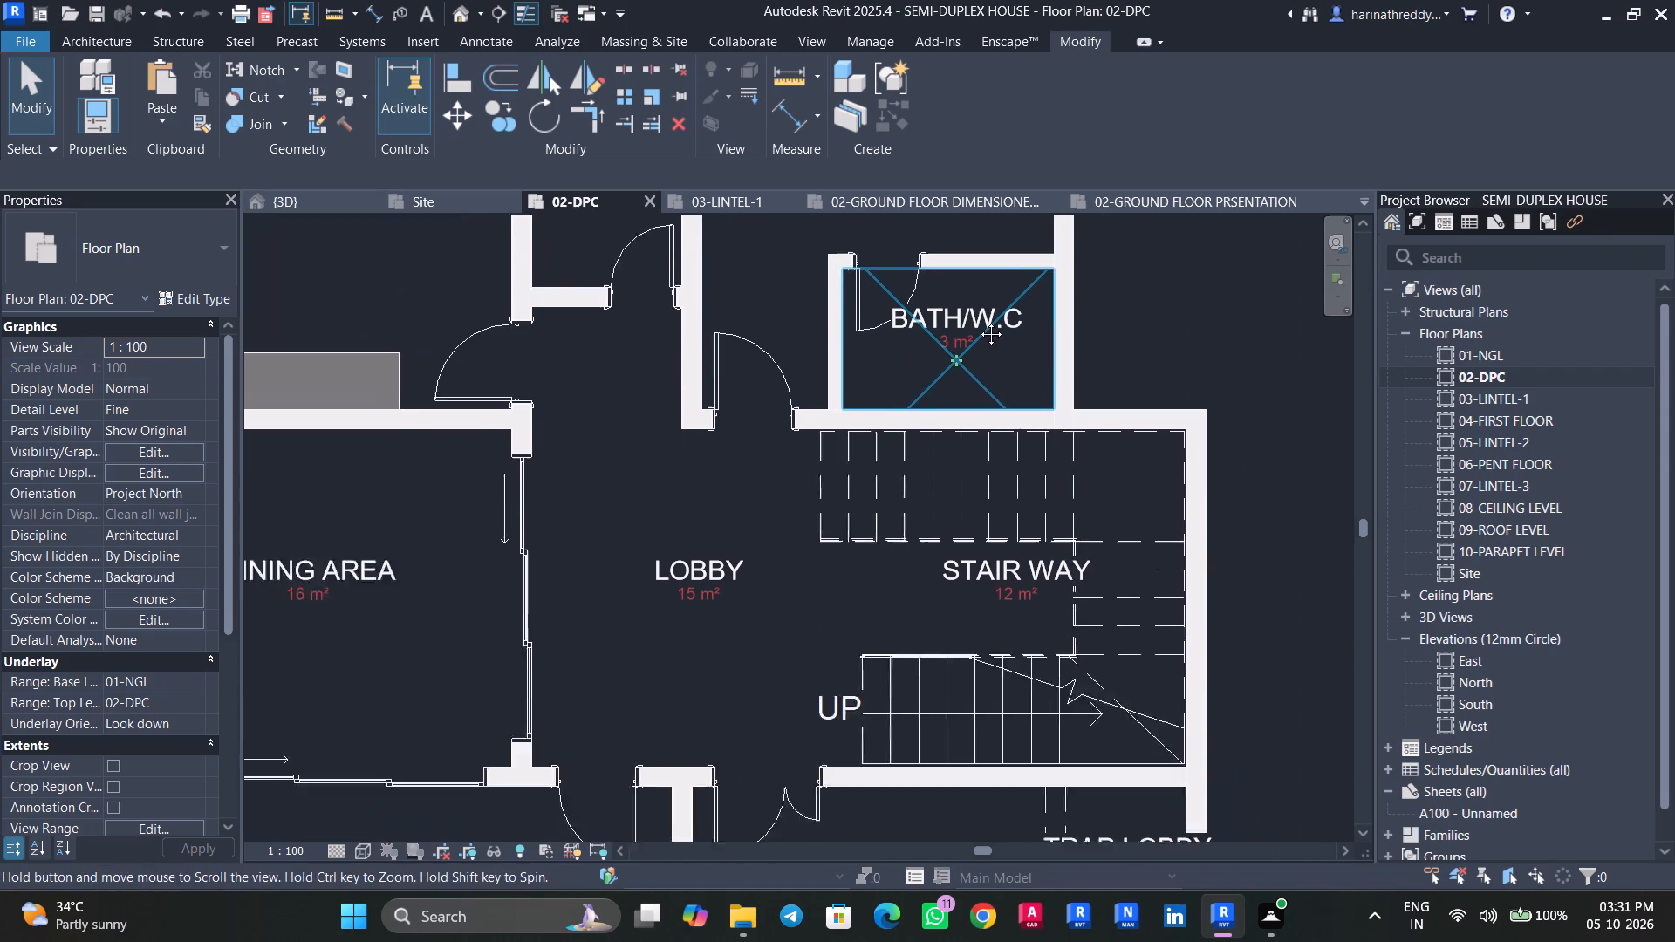
pyautogui.moveTo(978, 321); pyautogui.dragTo(983, 316, button='middle')
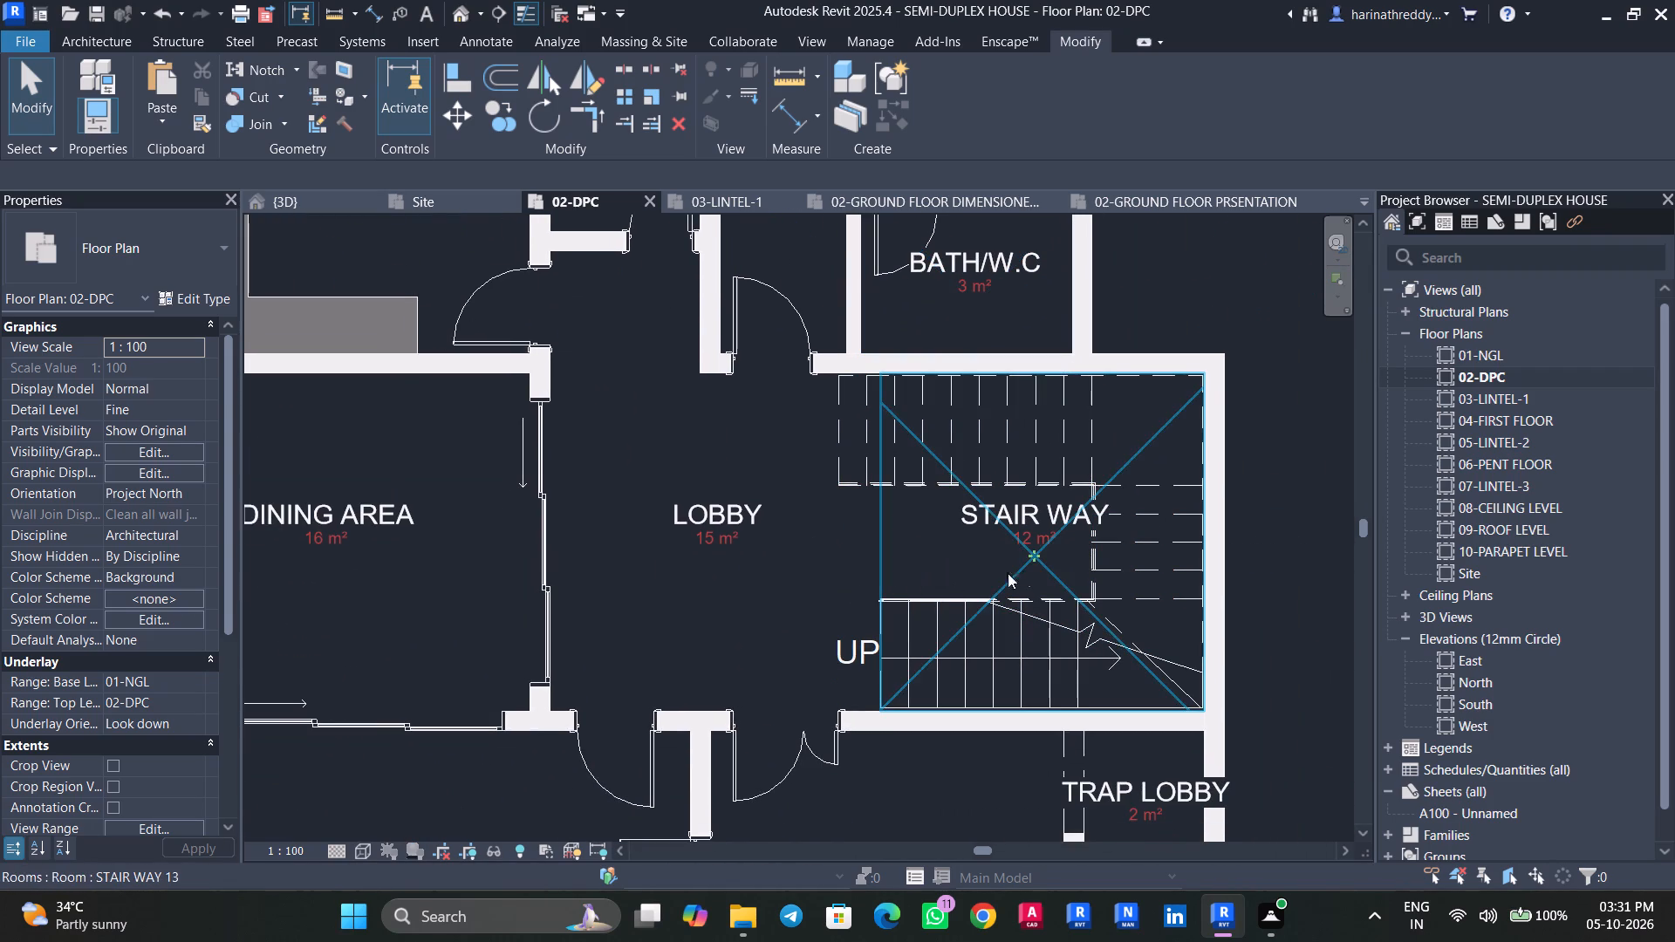
pyautogui.moveTo(740, 574); pyautogui.dragTo(959, 306, button='middle')
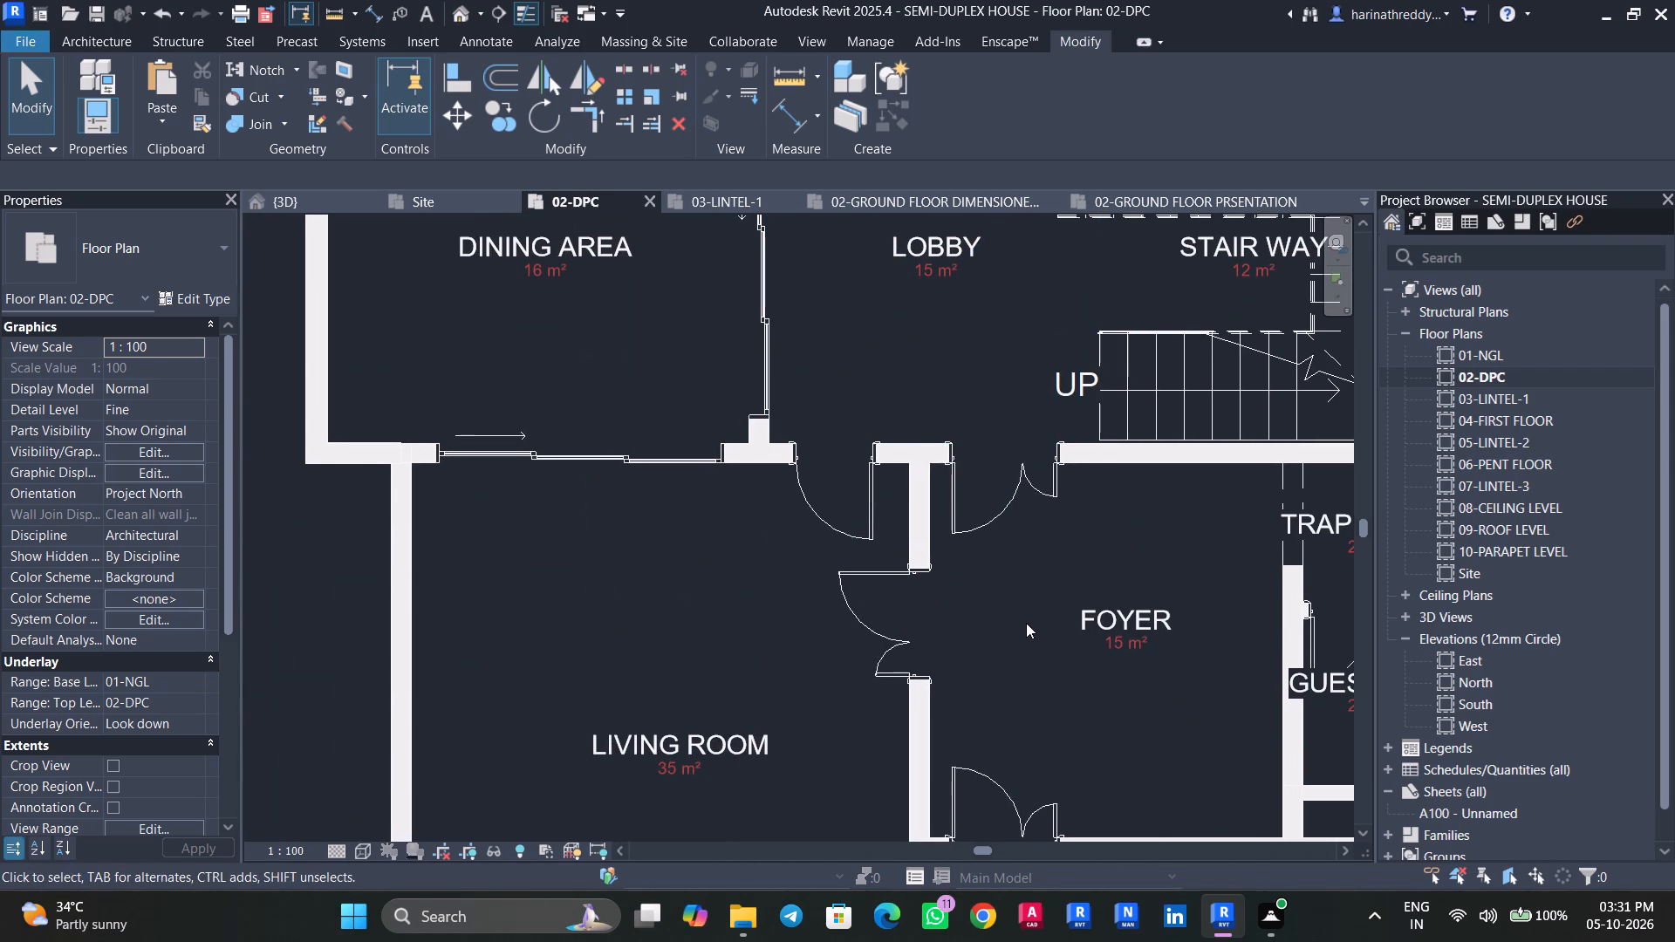
pyautogui.moveTo(1054, 589); pyautogui.dragTo(799, 475, button='middle')
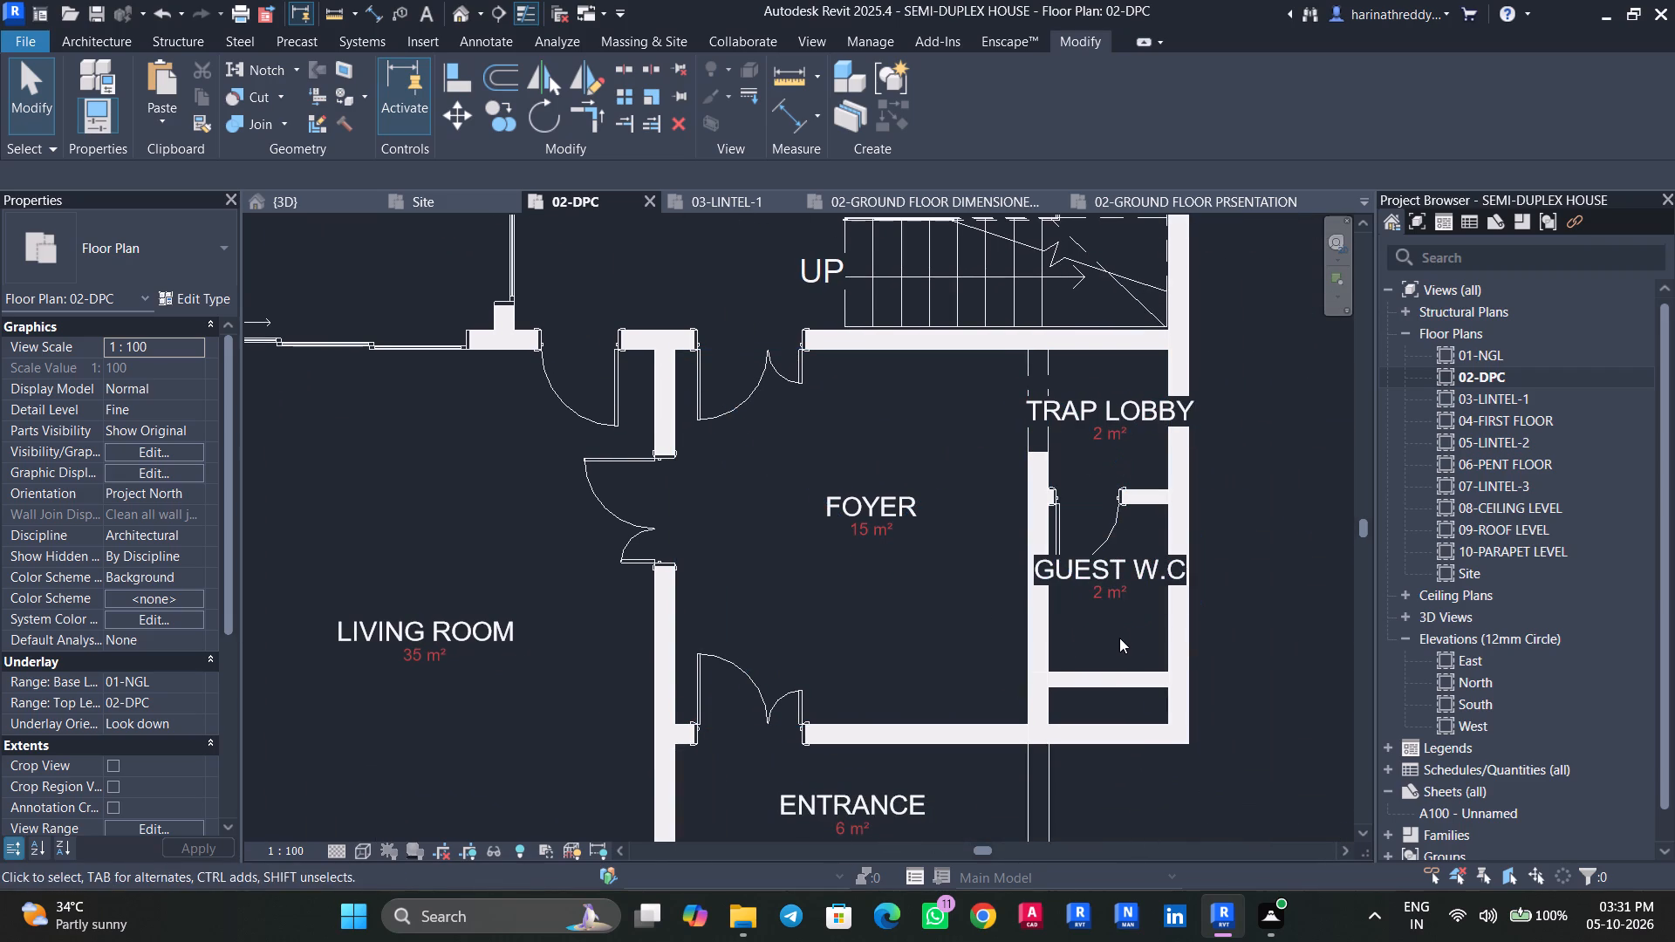
pyautogui.moveTo(908, 631); pyautogui.dragTo(1044, 363, button='middle')
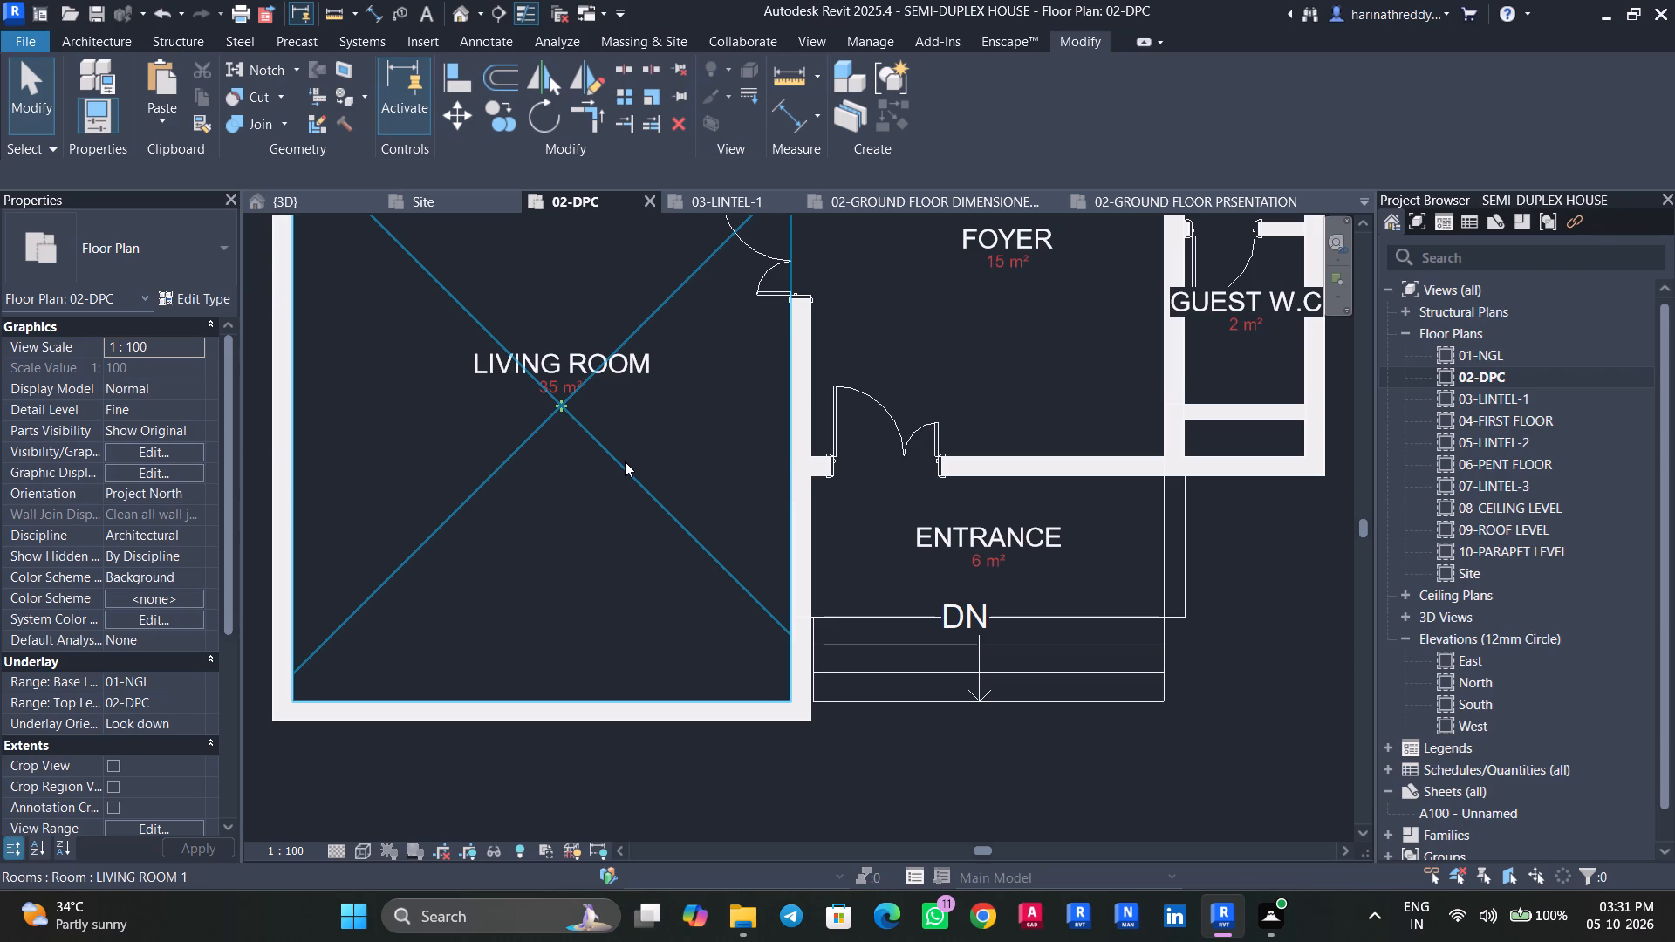
pyautogui.scroll(-10, 769, 360)
pyautogui.moveTo(940, 378); pyautogui.dragTo(893, 710, button='middle')
pyautogui.scroll(1, 716, 549)
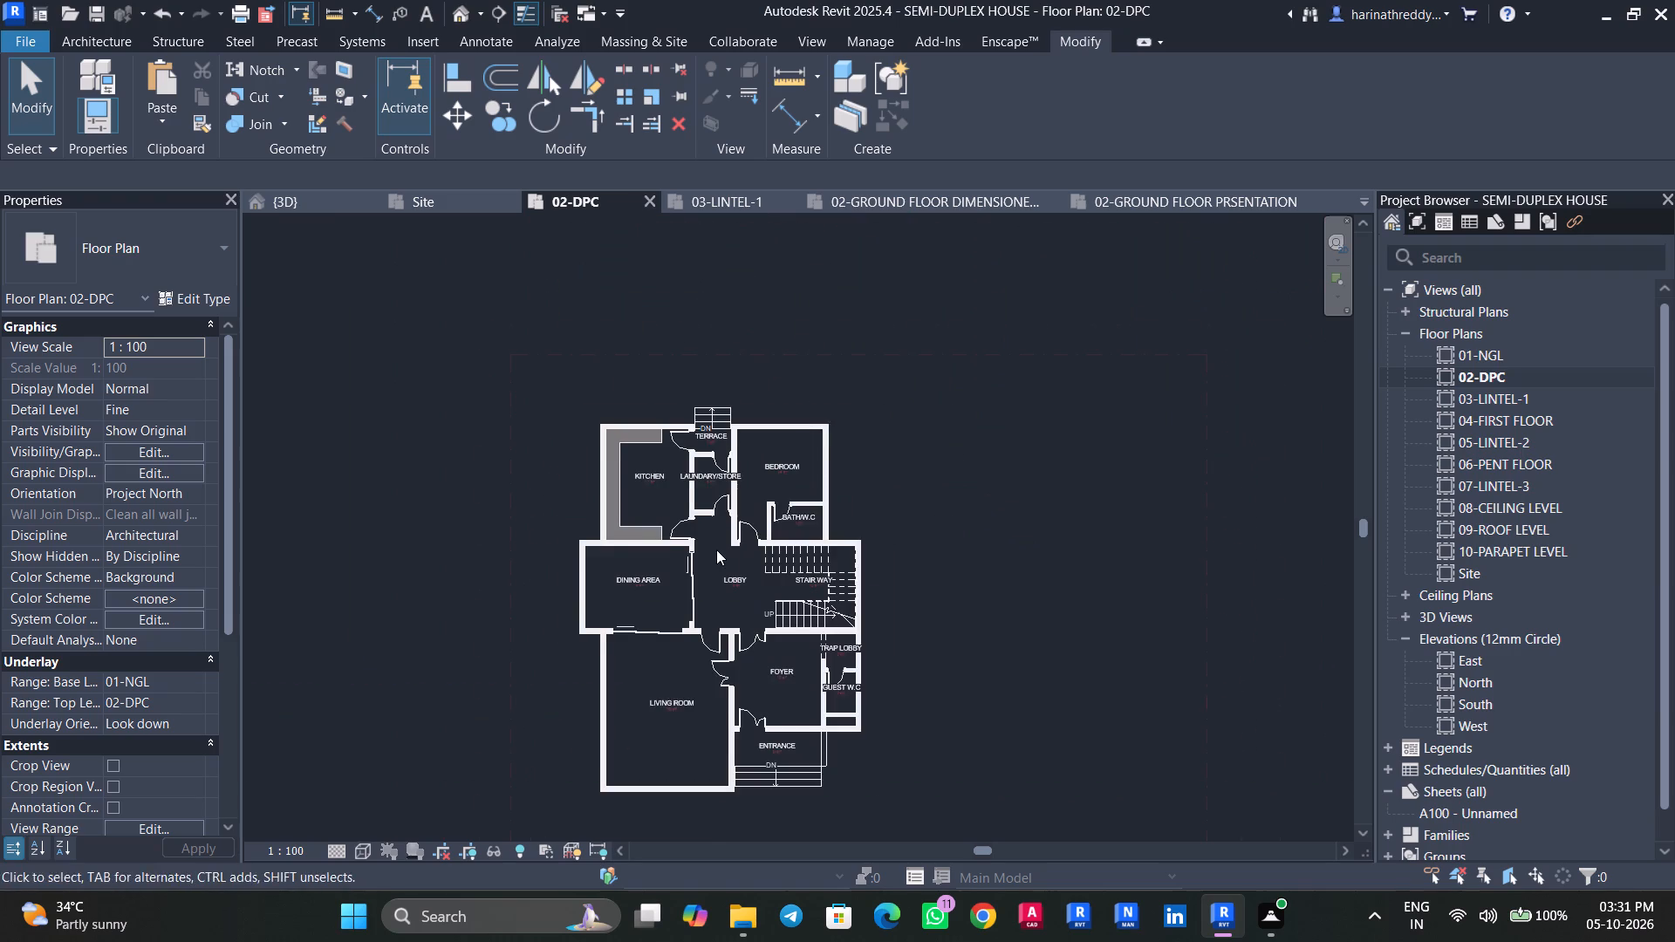
pyautogui.scroll(-1, 716, 549)
pyautogui.scroll(5, 716, 549)
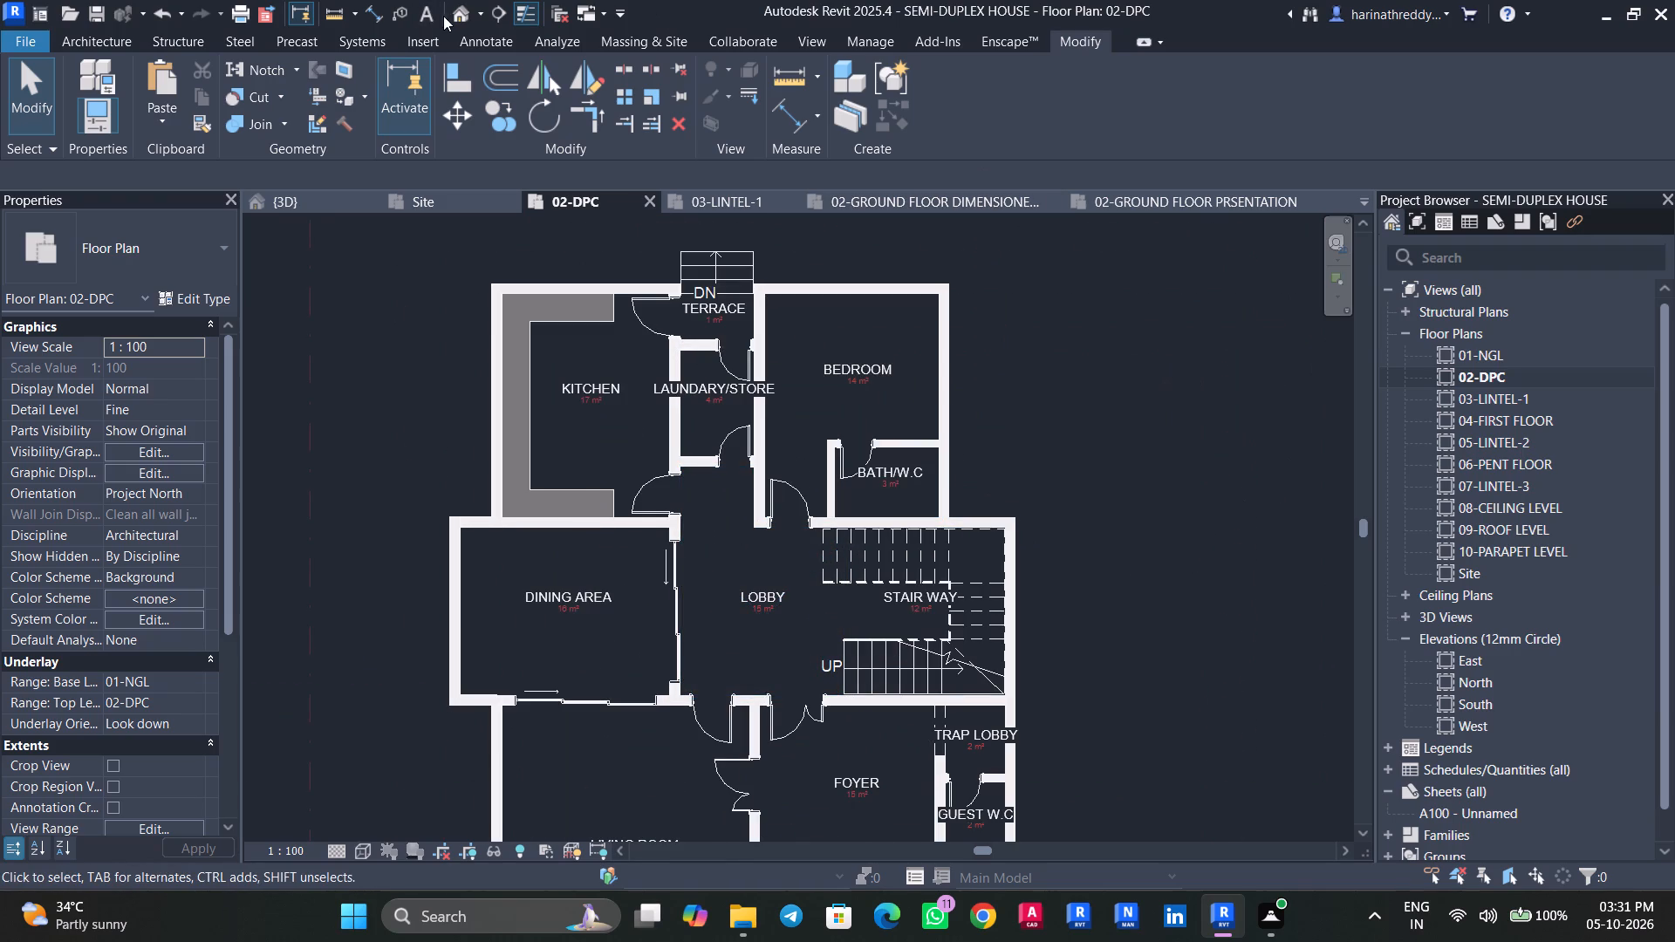
# Return to the 3D view and inspect the upper walls around the living room, dining area and kitchen individually.
pyautogui.click(455, 13)
pyautogui.keyDown('shift'); pyautogui.moveTo(679, 563); pyautogui.dragTo(892, 532, button='middle'); pyautogui.keyUp('shift')
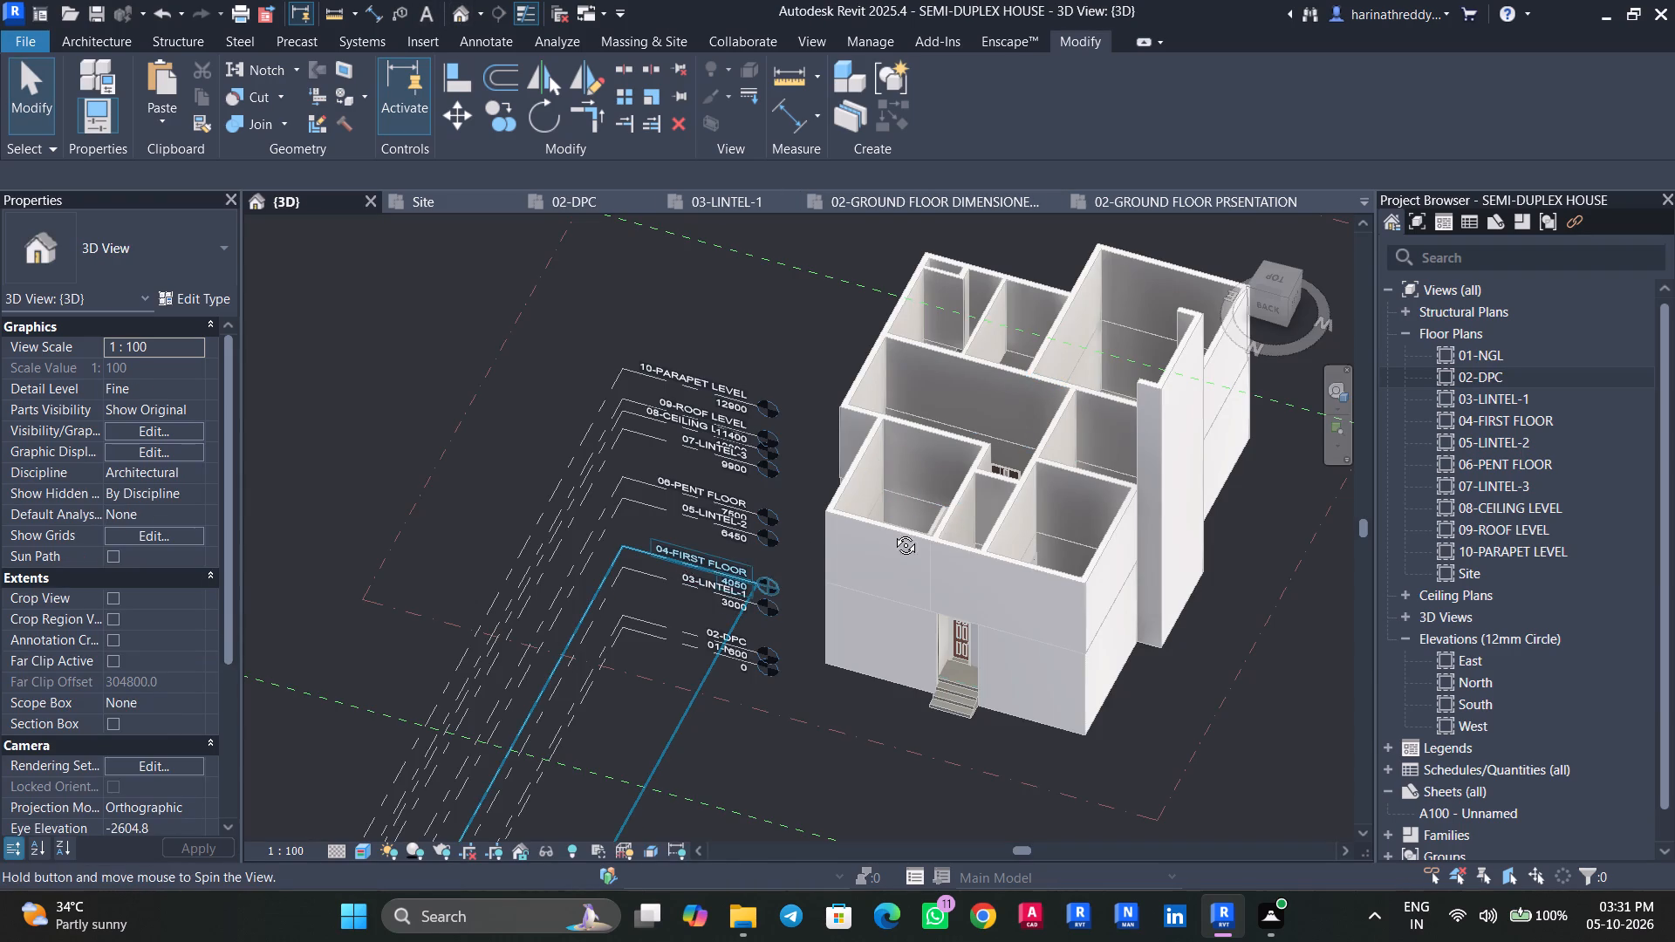
pyautogui.keyDown('shift'); pyautogui.moveTo(892, 532); pyautogui.dragTo(1102, 516, button='middle'); pyautogui.keyUp('shift')
pyautogui.scroll(3, 780, 539)
pyautogui.keyDown('shift'); pyautogui.moveTo(746, 547); pyautogui.dragTo(1039, 484, button='middle'); pyautogui.keyUp('shift')
pyautogui.keyDown('shift'); pyautogui.scroll(1, 1039, 484); pyautogui.keyUp('shift')
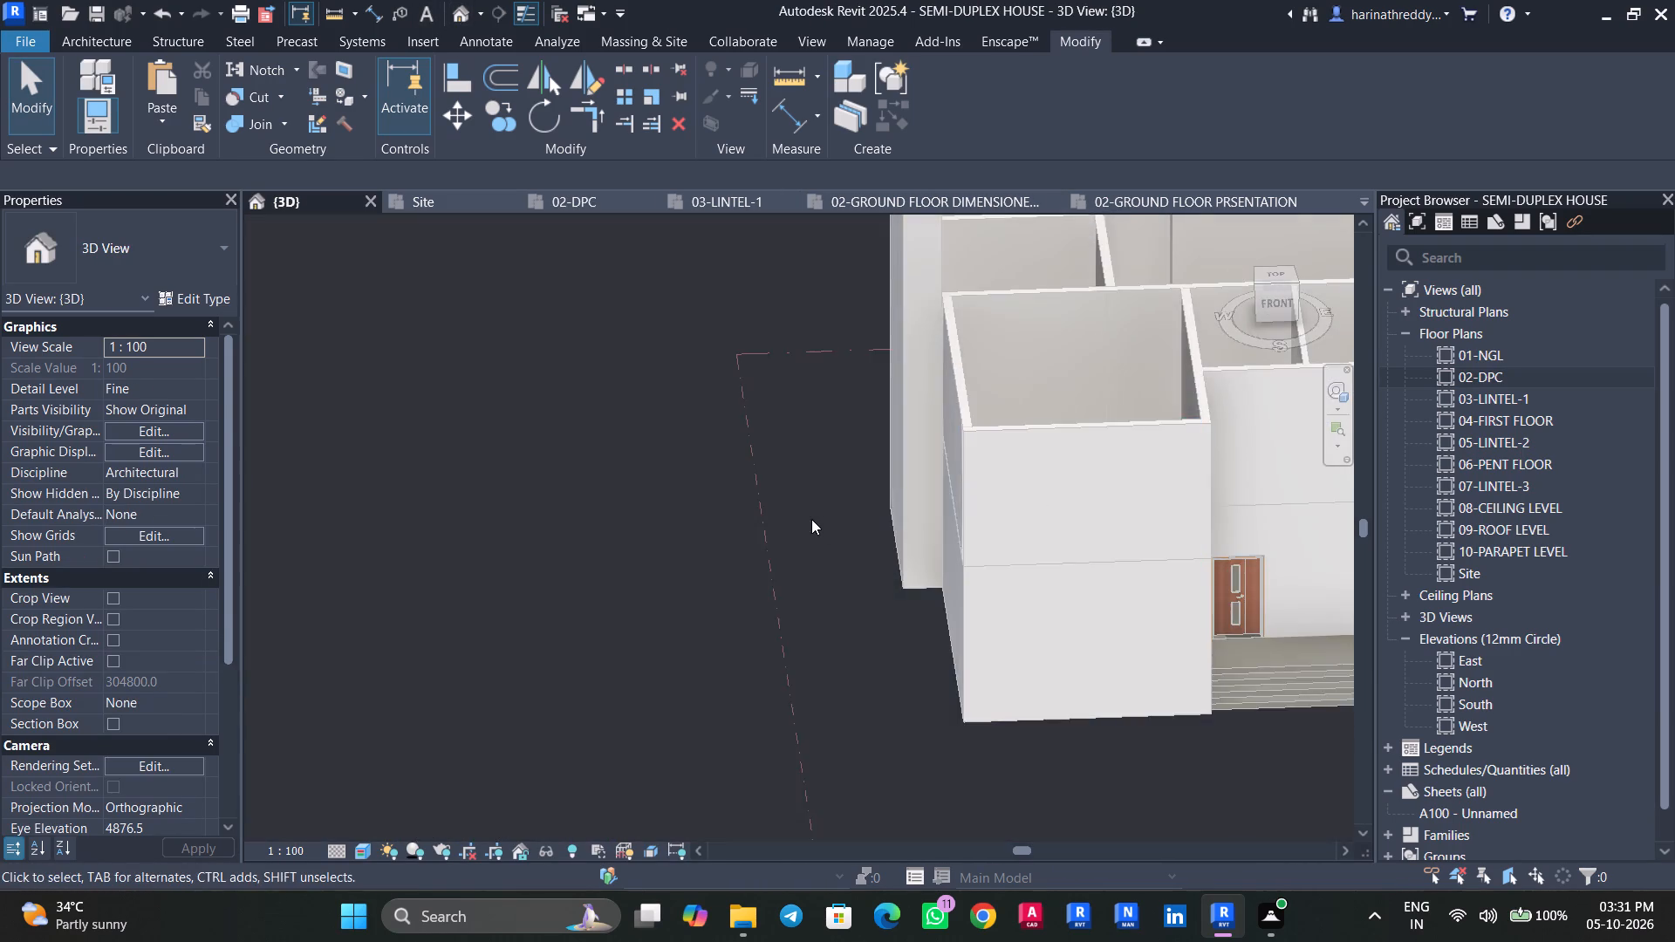
pyautogui.scroll(2, 811, 519)
pyautogui.keyDown('shift'); pyautogui.moveTo(837, 501); pyautogui.dragTo(740, 525, button='middle'); pyautogui.keyUp('shift')
pyautogui.keyDown('shift'); pyautogui.moveTo(751, 508); pyautogui.dragTo(707, 659, button='middle'); pyautogui.keyUp('shift')
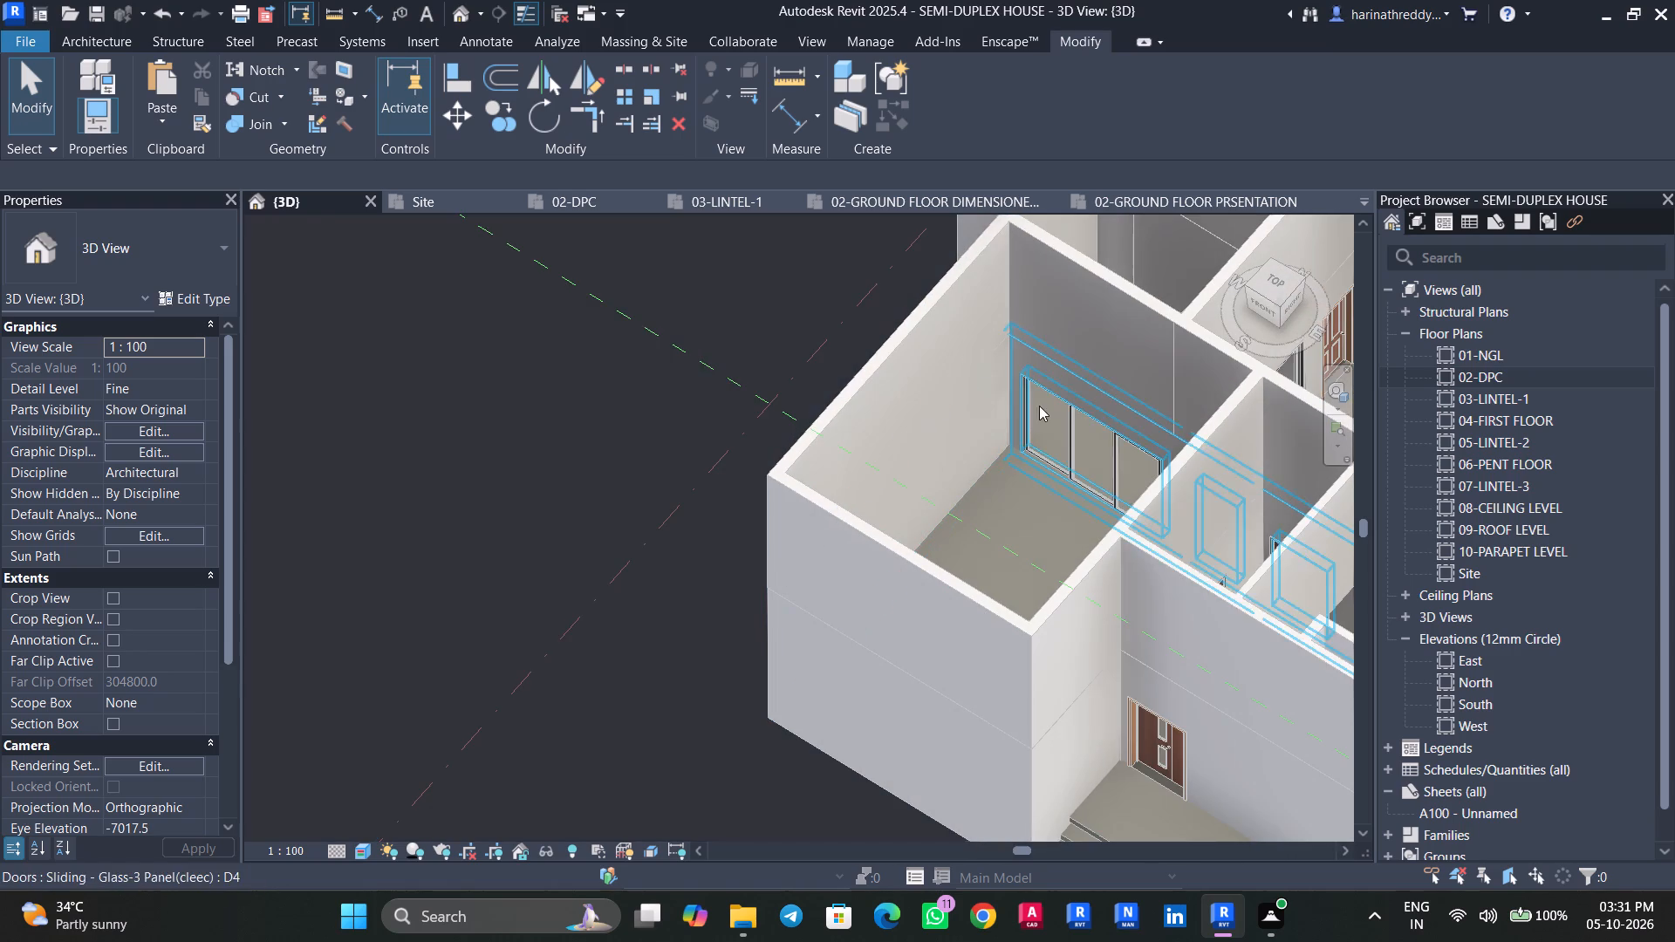
pyautogui.moveTo(958, 363); pyautogui.dragTo(768, 499, button='middle')
pyautogui.scroll(1, 885, 442)
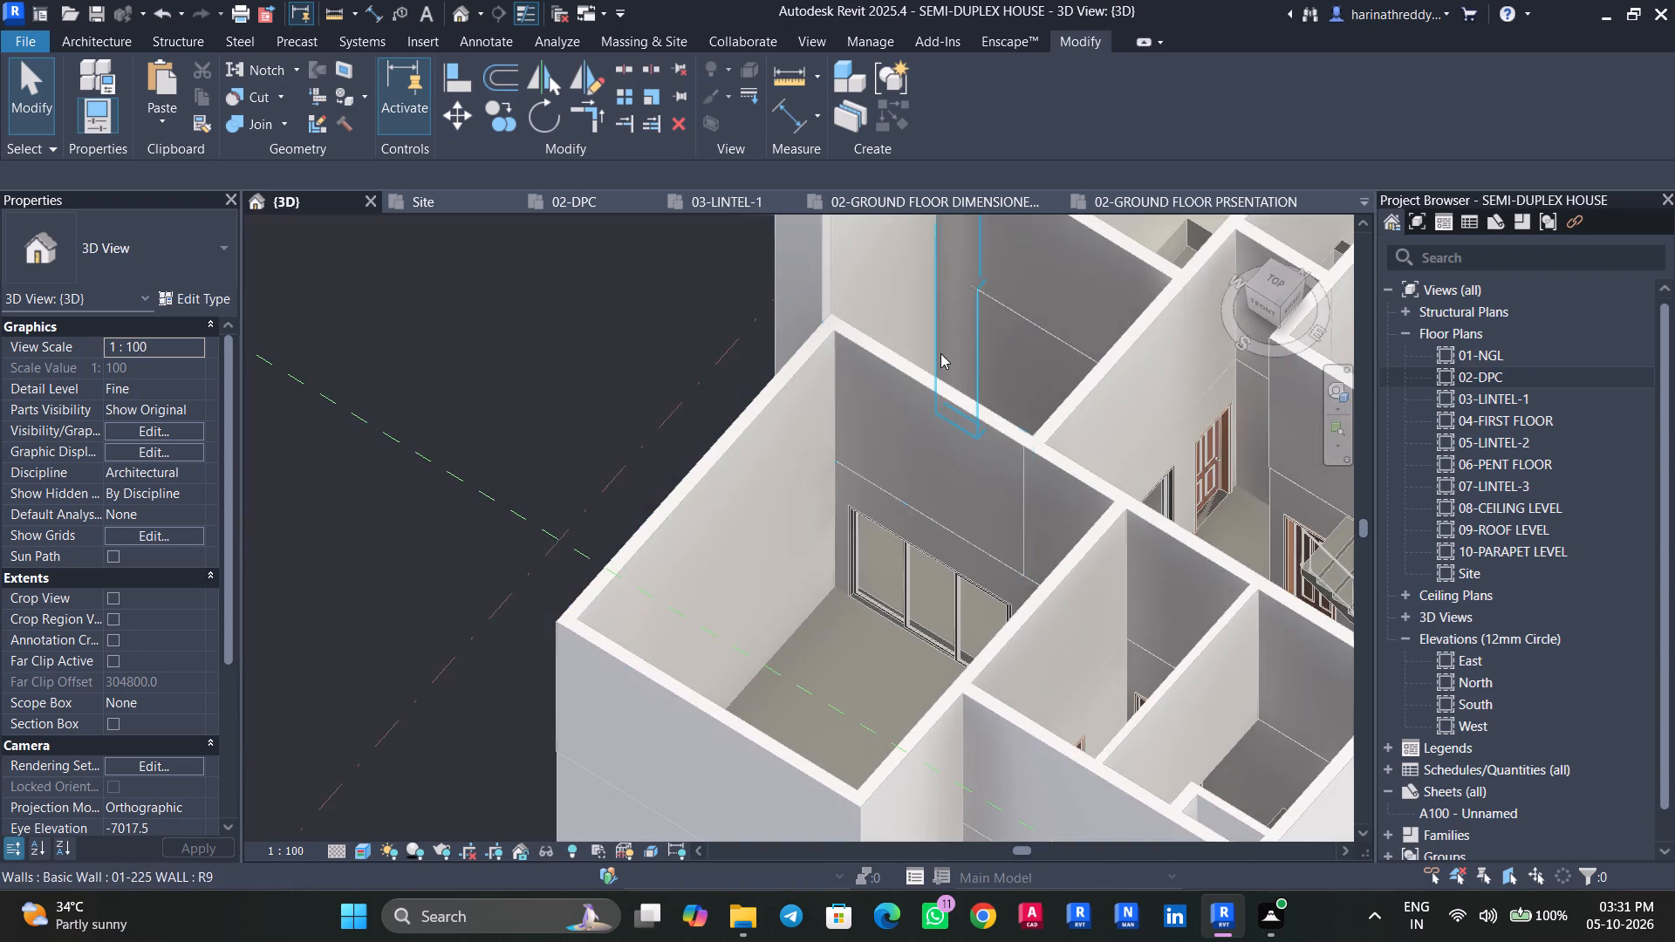
pyautogui.moveTo(947, 354); pyautogui.dragTo(872, 529, button='middle')
pyautogui.click(811, 396)
pyautogui.press('Escape')
pyautogui.press('Escape')
pyautogui.click(953, 414)
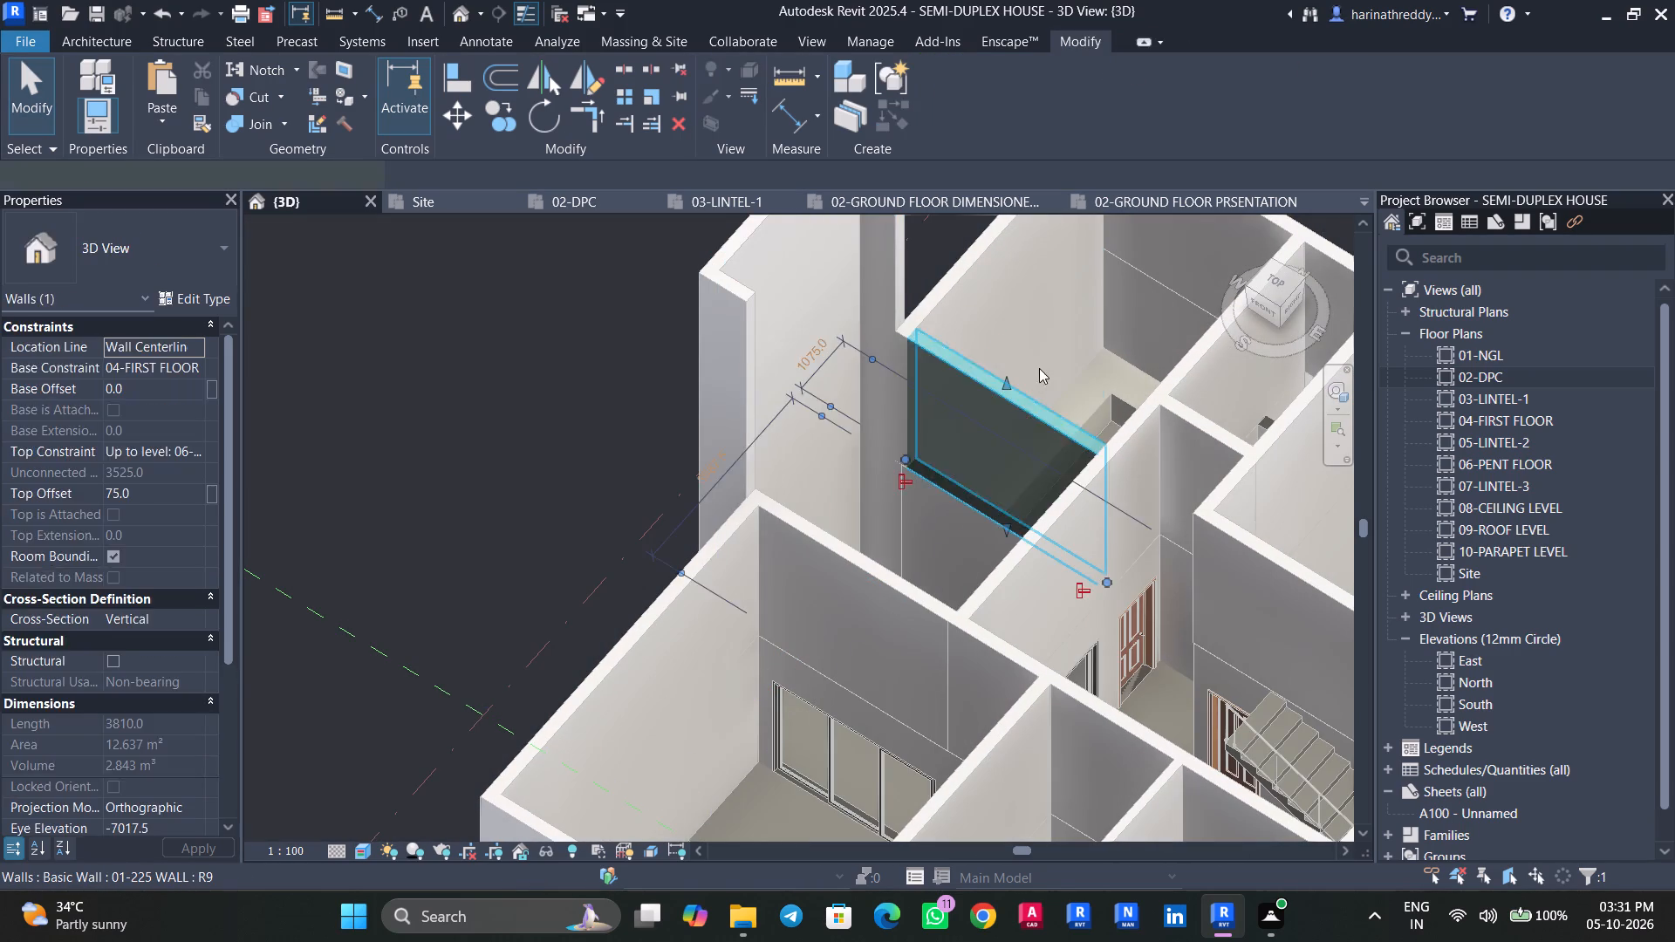
pyautogui.press('Escape')
pyautogui.click(1021, 303)
pyautogui.moveTo(1037, 336); pyautogui.dragTo(909, 489, button='middle')
pyautogui.press('Escape')
pyautogui.click(1046, 372)
pyautogui.press('Escape')
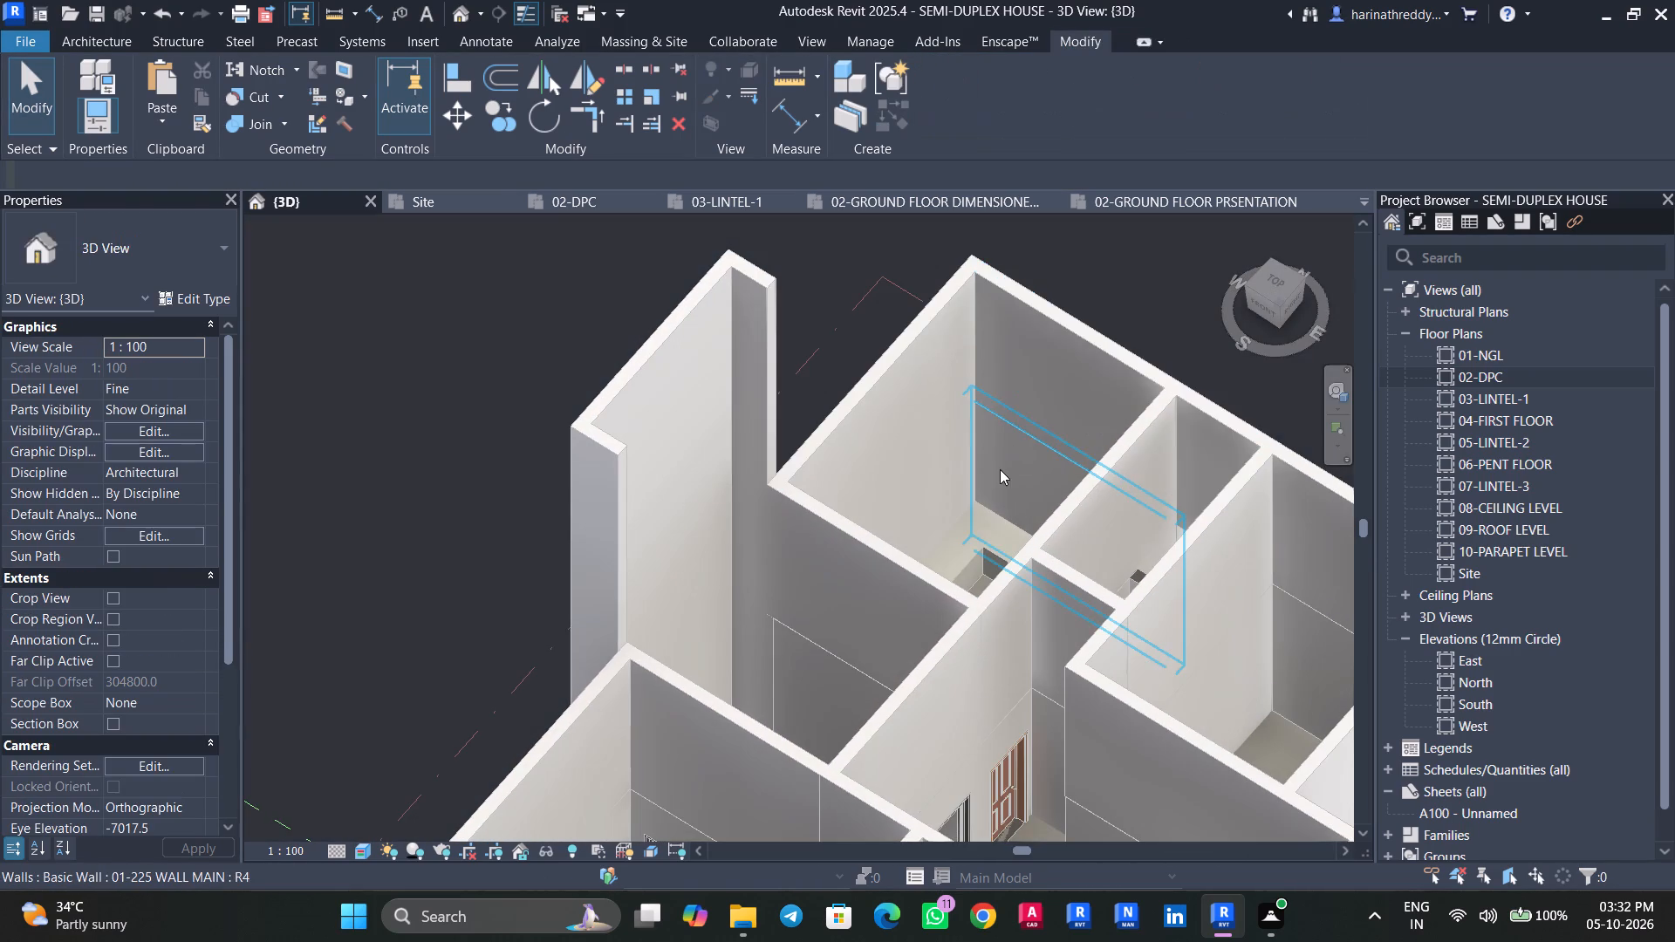
# Check the first-floor rear walls above the kitchen, laundry and bedroom, and the wall between bedroom and stairway.
pyautogui.keyDown('shift'); pyautogui.moveTo(1002, 476); pyautogui.dragTo(1165, 504, button='middle'); pyautogui.keyUp('shift')
pyautogui.keyDown('shift'); pyautogui.scroll(1, 1022, 484); pyautogui.keyUp('shift')
pyautogui.press('Escape')
pyautogui.click(846, 417)
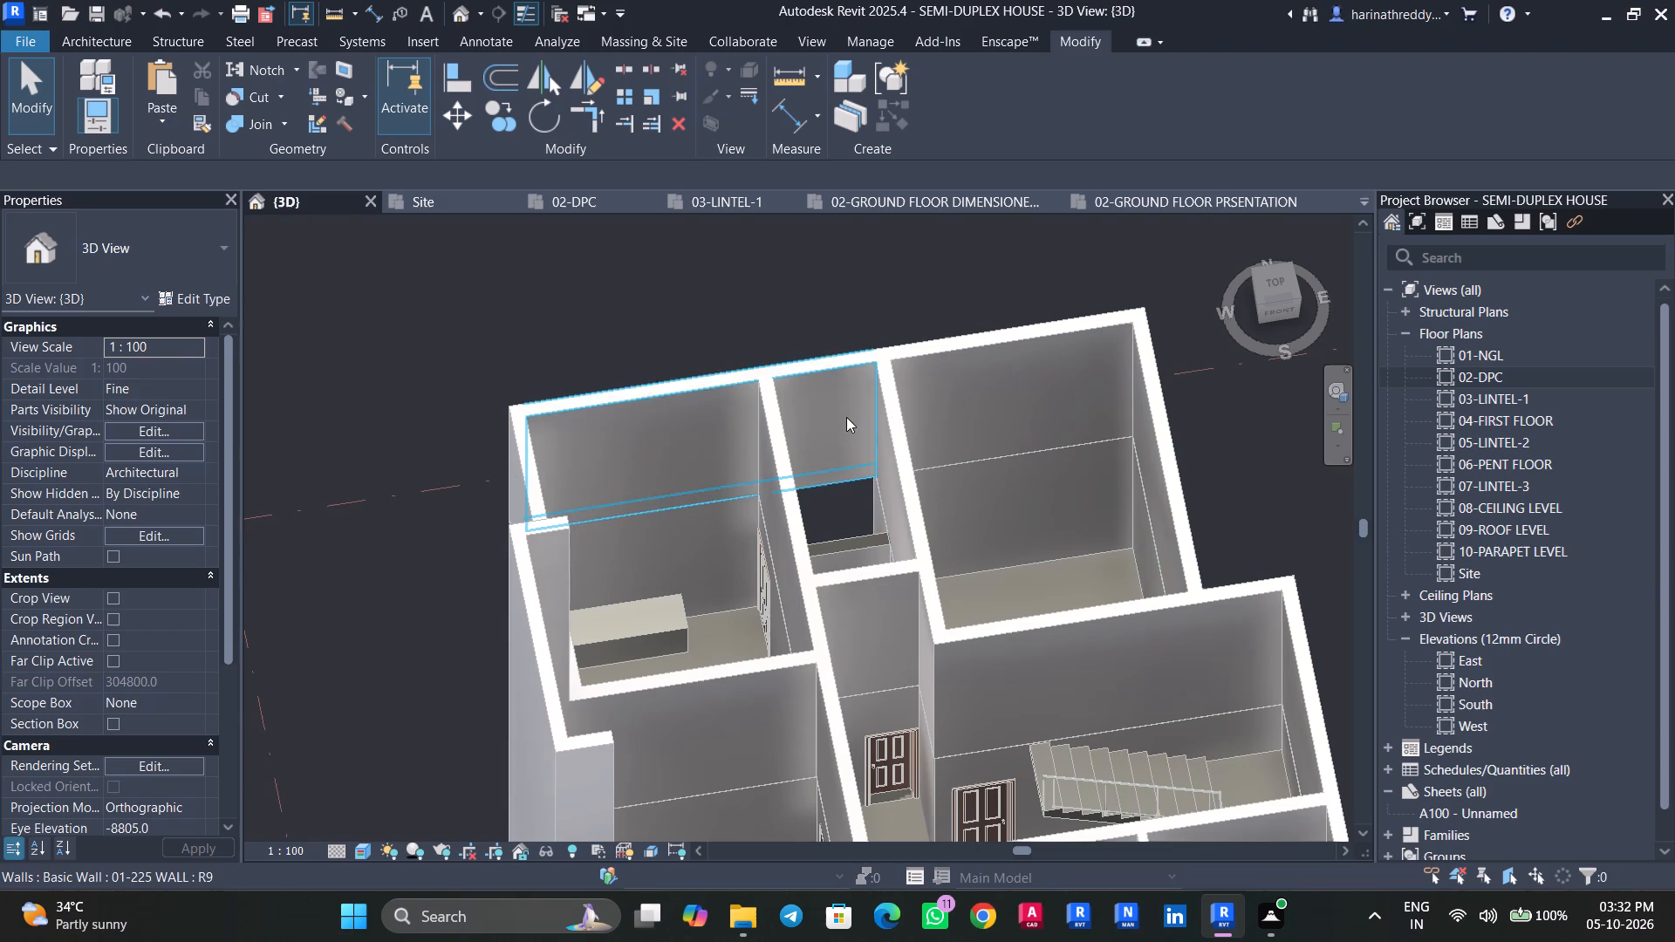
pyautogui.press('Escape')
pyautogui.click(918, 399)
pyautogui.press('Escape')
pyautogui.keyDown('shift'); pyautogui.moveTo(1067, 524); pyautogui.dragTo(1142, 509, button='middle'); pyautogui.keyUp('shift')
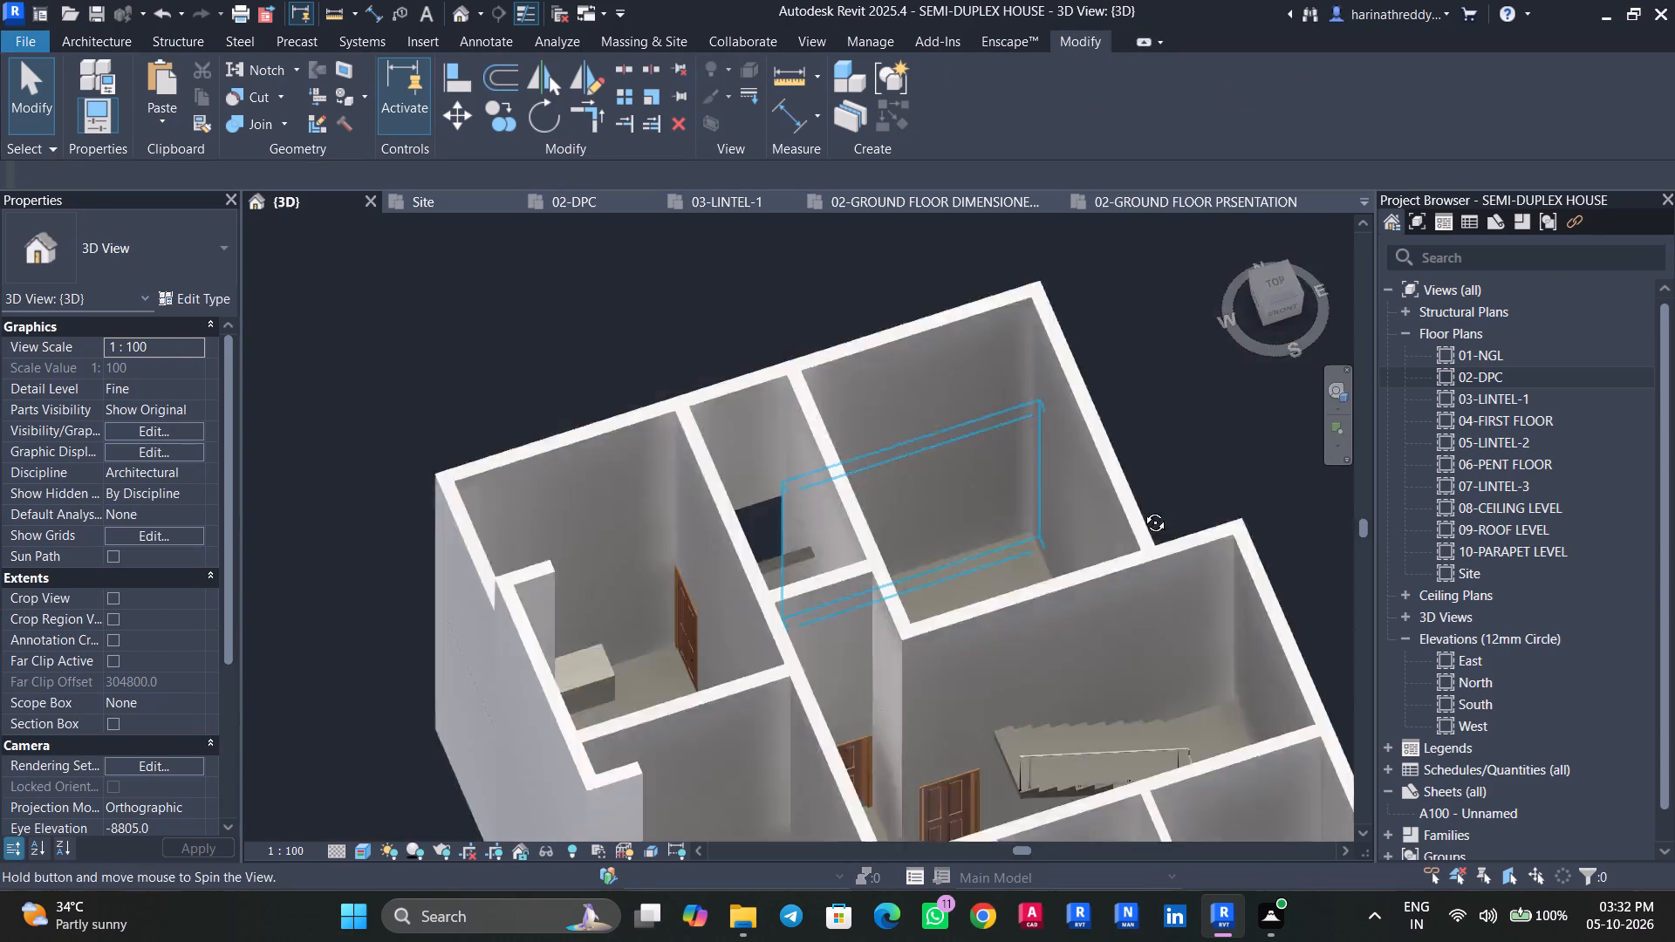
pyautogui.keyDown('shift'); pyautogui.moveTo(1142, 509); pyautogui.dragTo(1176, 502, button='middle'); pyautogui.keyUp('shift')
pyautogui.press('Escape')
pyautogui.click(915, 423)
pyautogui.press('Escape')
pyautogui.click(1049, 570)
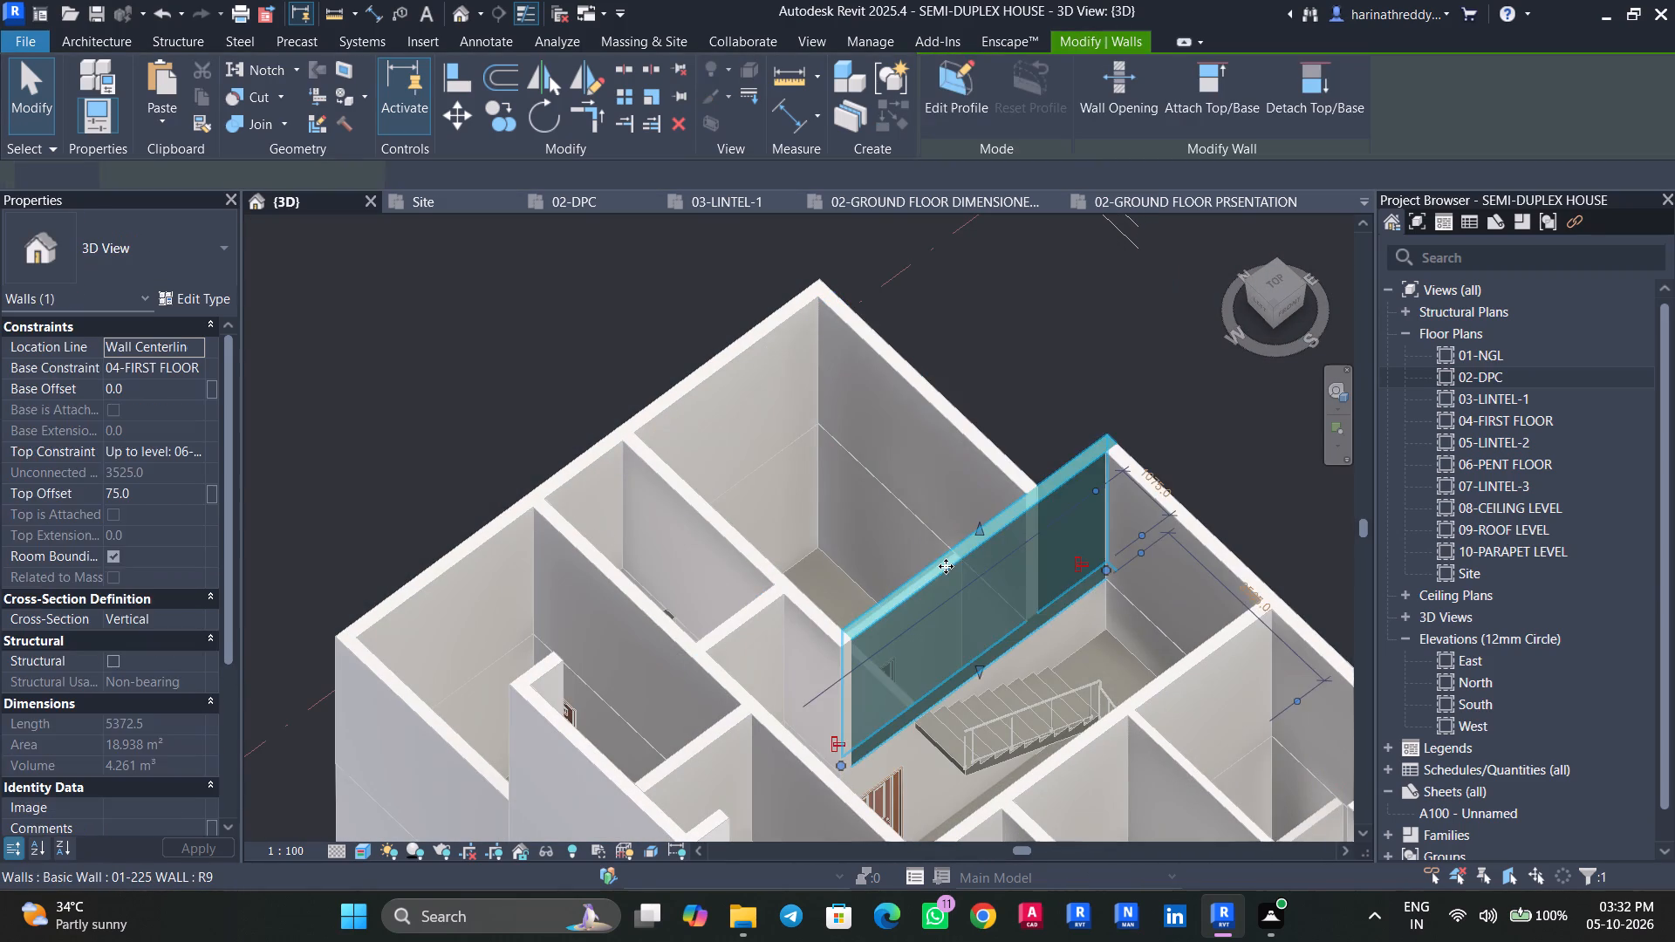
pyautogui.press('Escape')
pyautogui.press('Escape')
# Check the first-floor walls around the stairway, the foyer side and the small shaft in the corner room.
pyautogui.keyDown('shift'); pyautogui.moveTo(891, 514); pyautogui.dragTo(1105, 509, button='middle'); pyautogui.keyUp('shift')
pyautogui.click(873, 493)
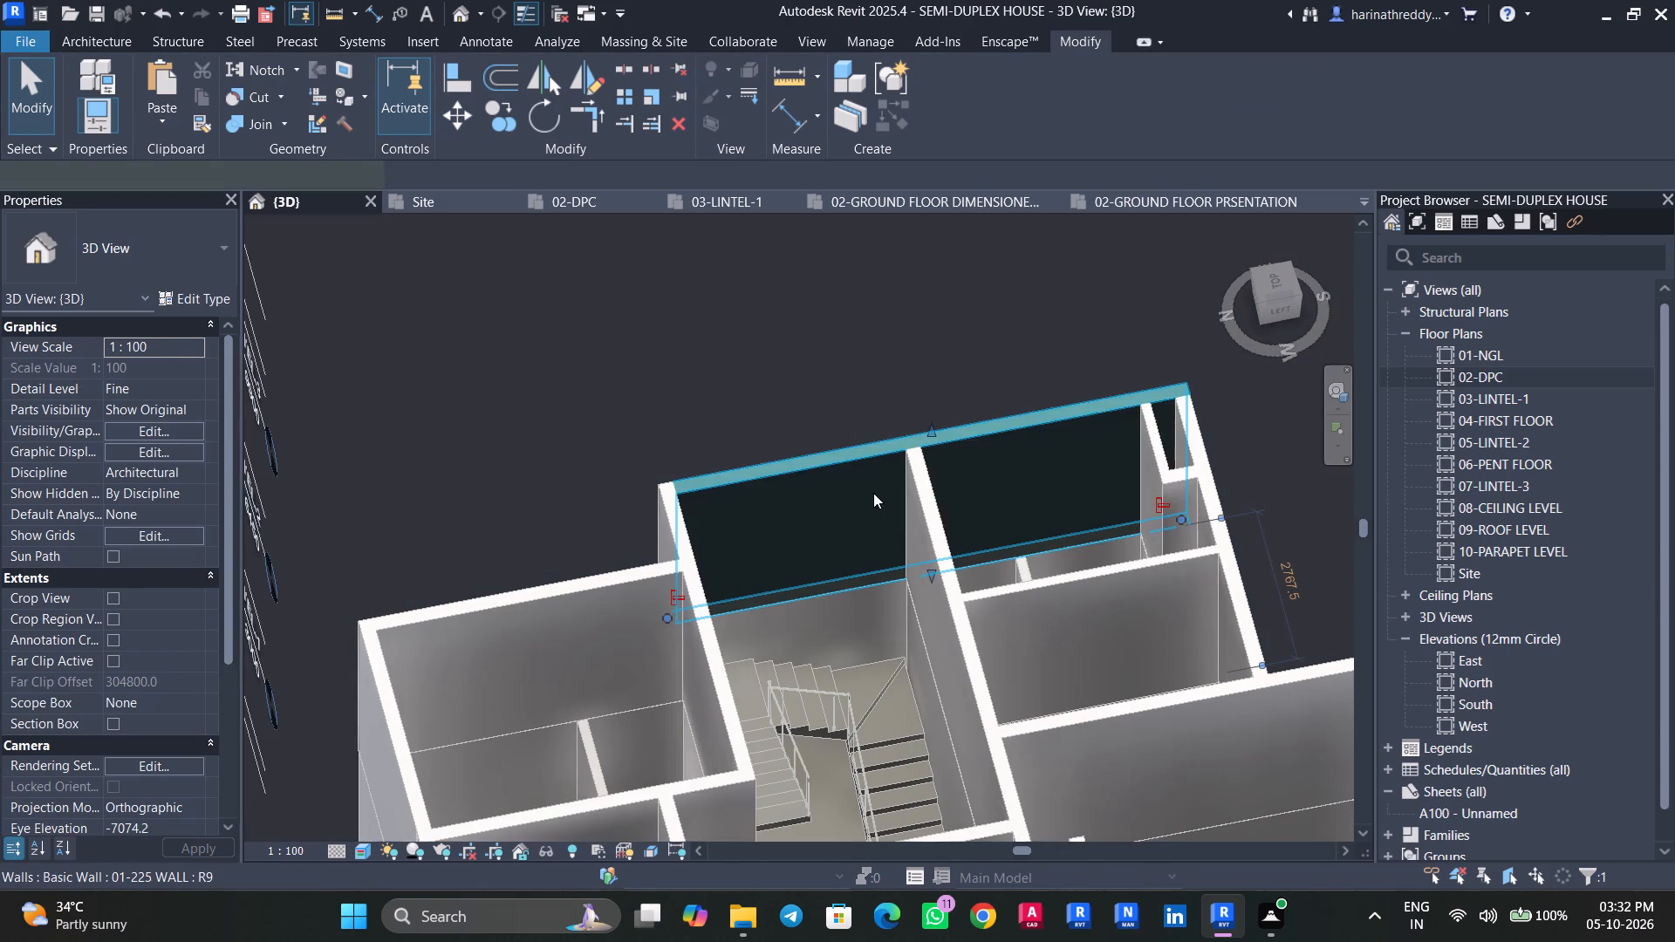
pyautogui.press('Escape')
pyautogui.click(927, 553)
pyautogui.keyDown('shift'); pyautogui.moveTo(924, 564); pyautogui.dragTo(1057, 551, button='middle'); pyautogui.keyUp('shift')
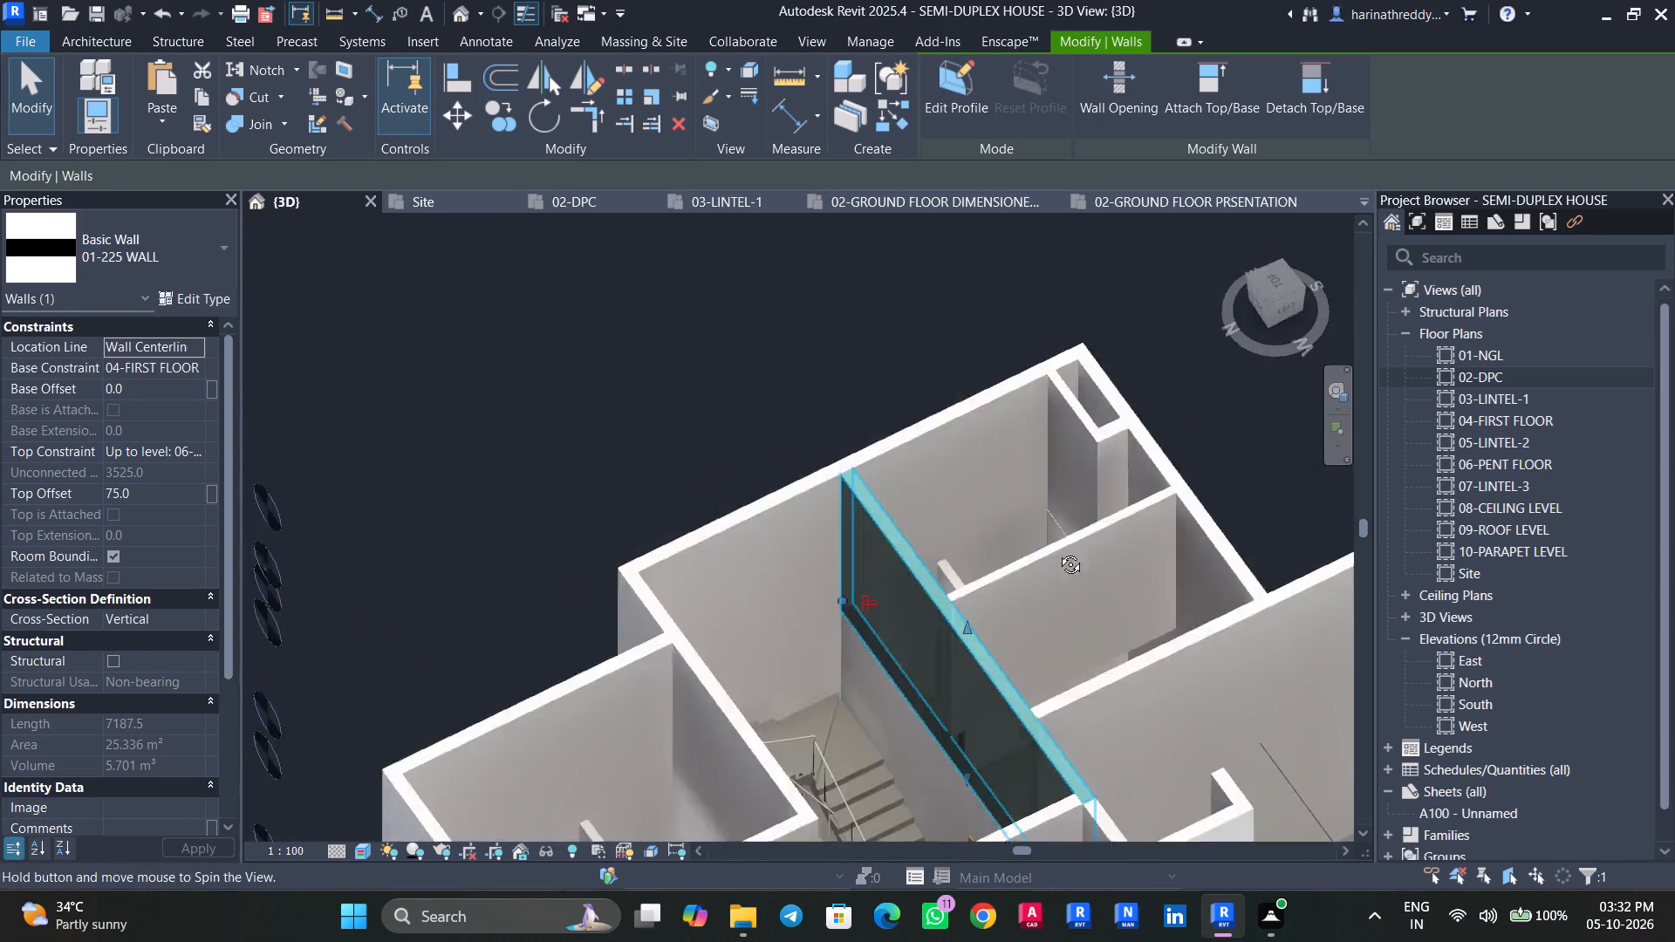
pyautogui.keyDown('shift'); pyautogui.moveTo(1057, 551); pyautogui.dragTo(1077, 551, button='middle'); pyautogui.keyUp('shift')
pyautogui.press('Escape')
pyautogui.press('Escape')
pyautogui.click(988, 535)
pyautogui.press('Escape')
pyautogui.click(950, 465)
pyautogui.press('Escape')
pyautogui.scroll(4, 996, 439)
pyautogui.click(995, 435)
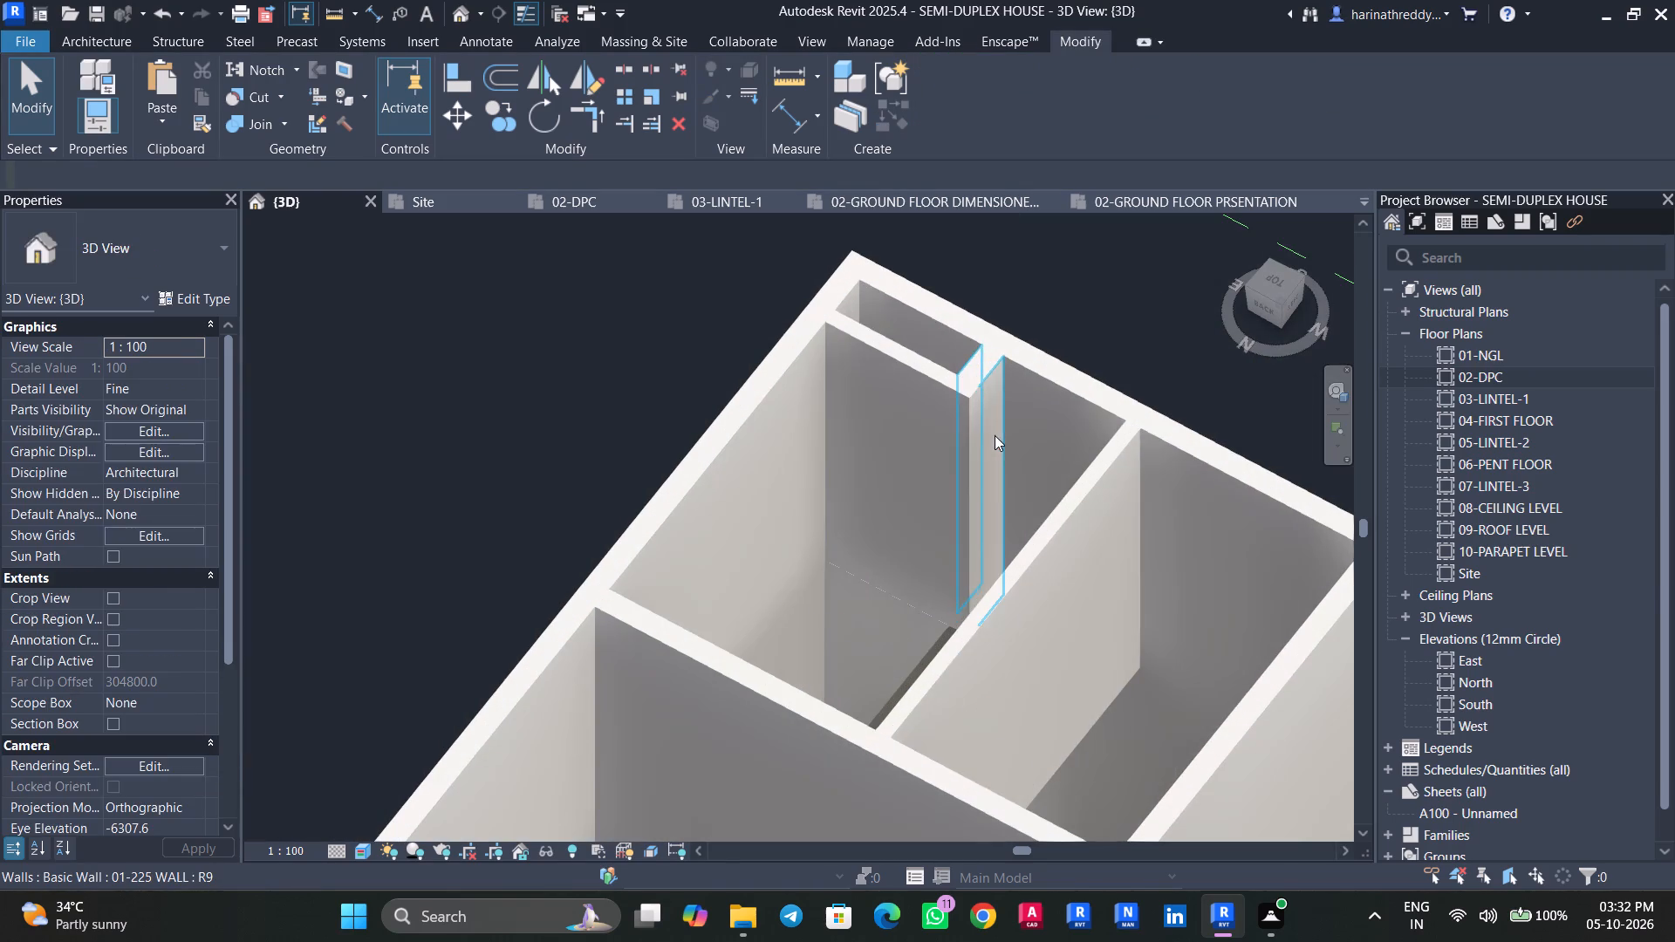
pyautogui.press('Escape')
# Check the first-floor front walls above the entrance side and the walls enclosing the room above the living room.
pyautogui.scroll(-6, 914, 522)
pyautogui.keyDown('shift'); pyautogui.moveTo(979, 570); pyautogui.dragTo(1131, 563, button='middle'); pyautogui.keyUp('shift')
pyautogui.click(894, 492)
pyautogui.press('Escape')
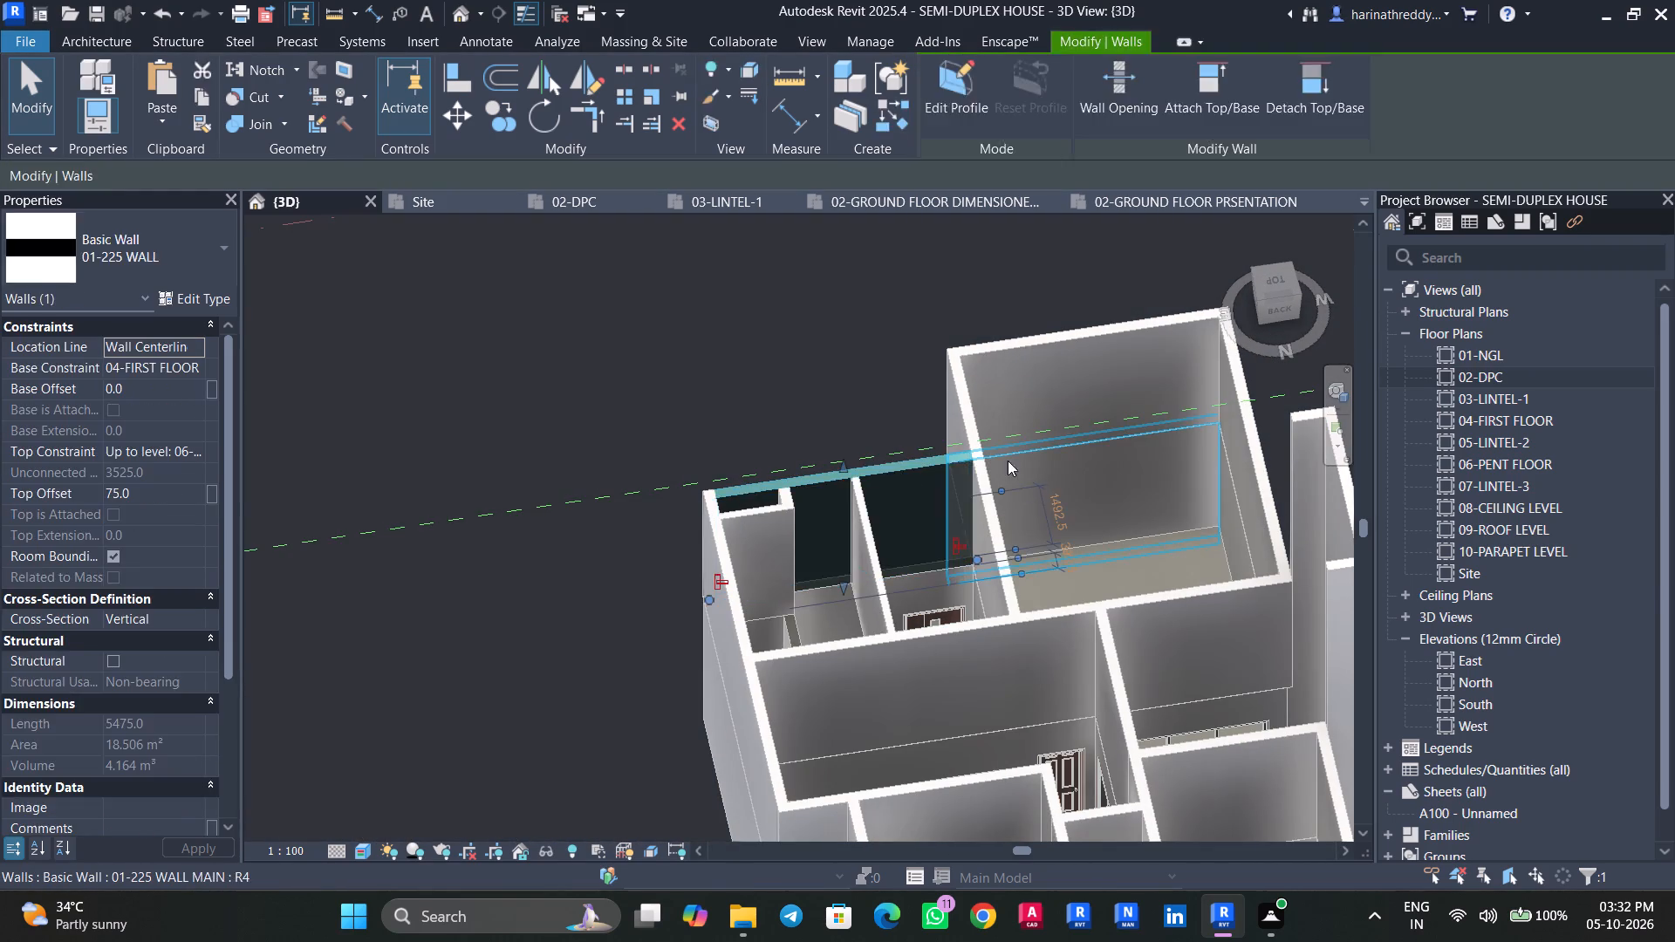
pyautogui.click(1043, 387)
pyautogui.press('Escape')
pyautogui.click(974, 501)
pyautogui.press('Escape')
pyautogui.moveTo(1057, 511); pyautogui.dragTo(1227, 483, button='middle')
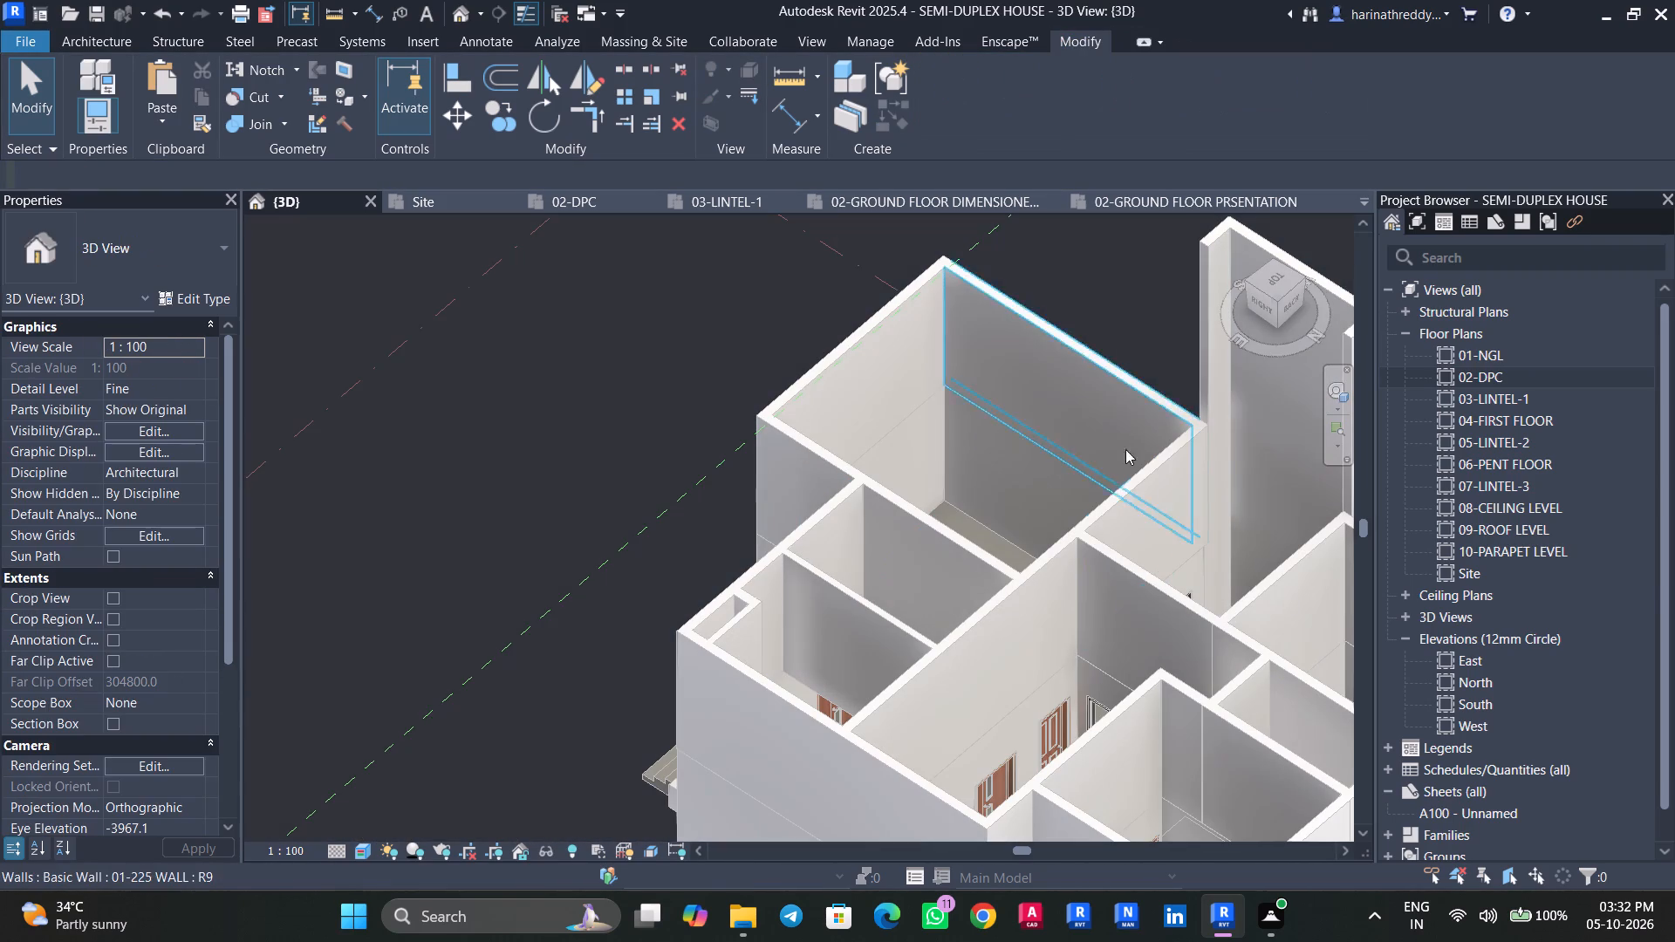
pyautogui.click(1144, 360)
pyautogui.click(1097, 402)
pyautogui.press('Escape')
# Inspect the tall dining-area walls and the adjoining first-floor walls above the kitchen.
pyautogui.scroll(-4, 976, 421)
pyautogui.moveTo(961, 418); pyautogui.dragTo(796, 458, button='middle')
pyautogui.keyDown('shift'); pyautogui.moveTo(892, 467); pyautogui.dragTo(924, 464, button='middle'); pyautogui.keyUp('shift')
pyautogui.keyDown('shift'); pyautogui.scroll(4, 924, 464); pyautogui.keyUp('shift')
pyautogui.click(964, 408)
pyautogui.press('Escape')
pyautogui.press('Escape')
pyautogui.click(899, 380)
pyautogui.press('Escape')
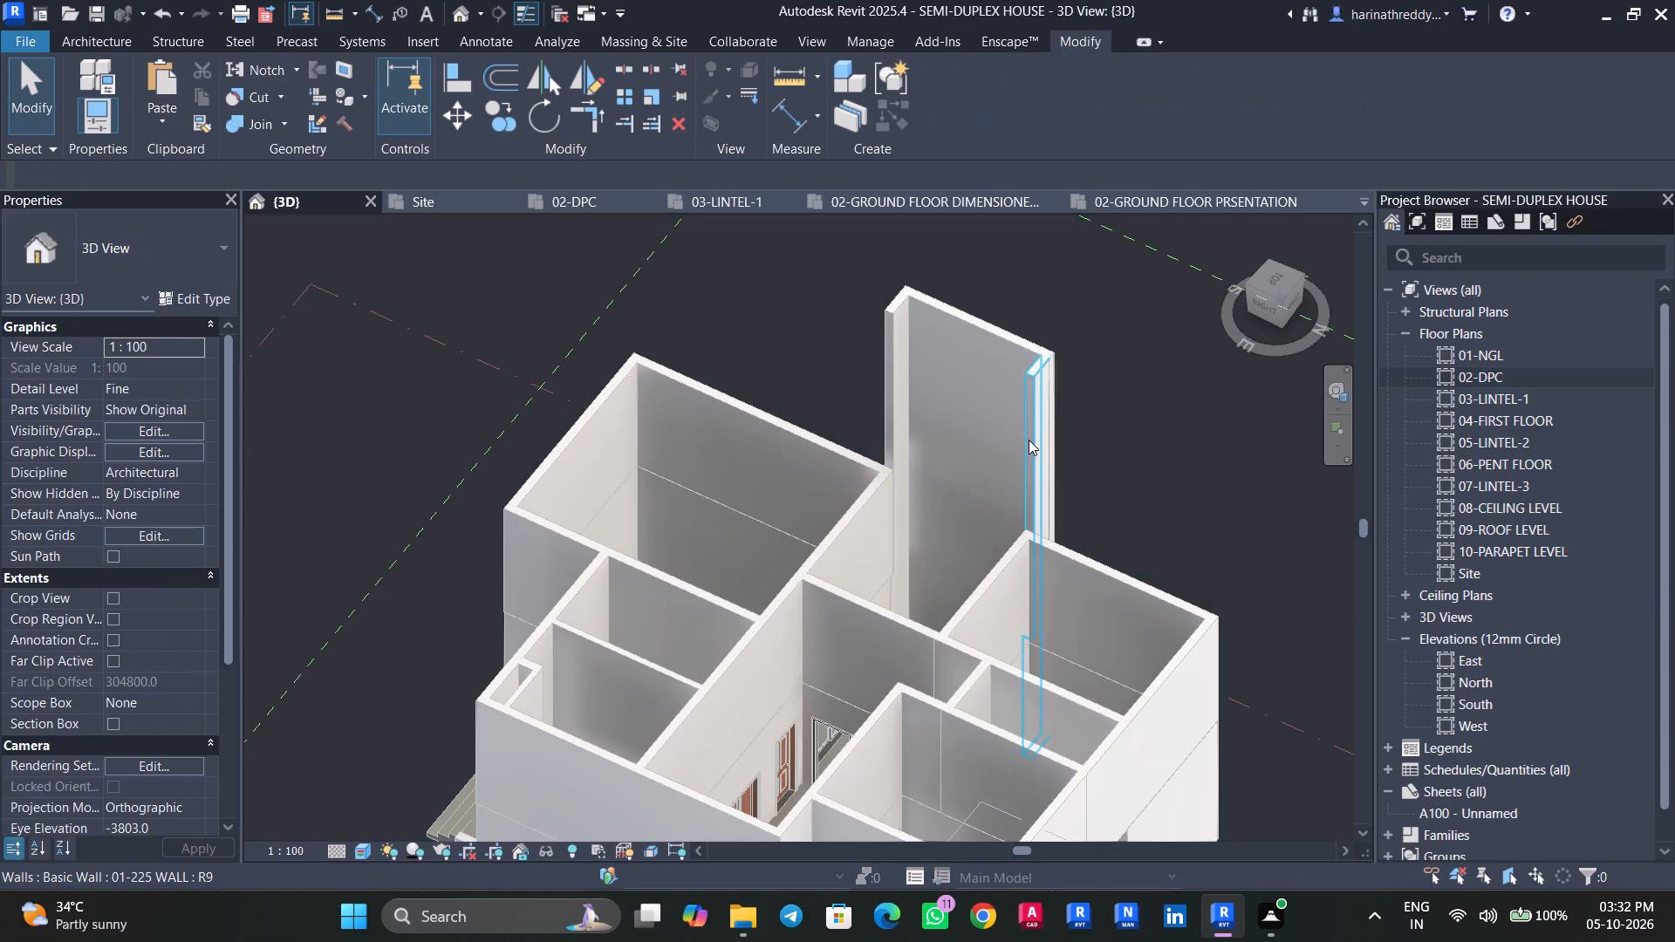
pyautogui.click(1029, 440)
pyautogui.press('Escape')
pyautogui.scroll(-2, 950, 482)
pyautogui.keyDown('shift'); pyautogui.moveTo(954, 499); pyautogui.dragTo(1137, 506, button='middle'); pyautogui.keyUp('shift')
pyautogui.scroll(4, 915, 435)
pyautogui.click(915, 435)
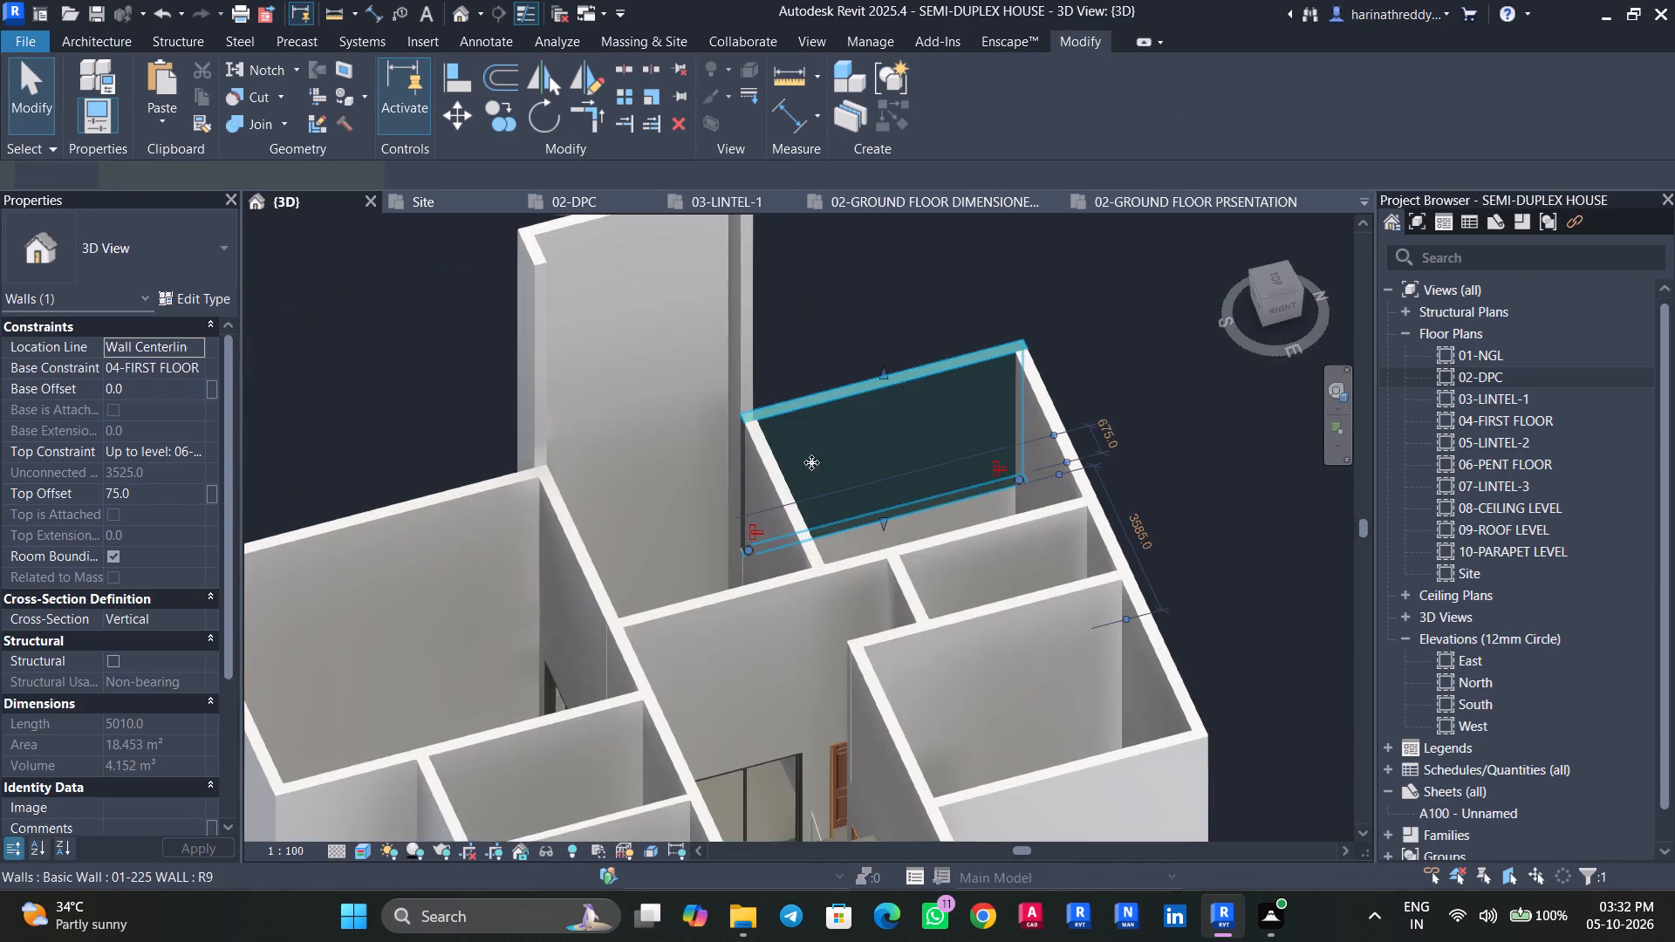
pyautogui.click(764, 496)
pyautogui.press('Escape')
pyautogui.click(1077, 448)
pyautogui.press('Escape')
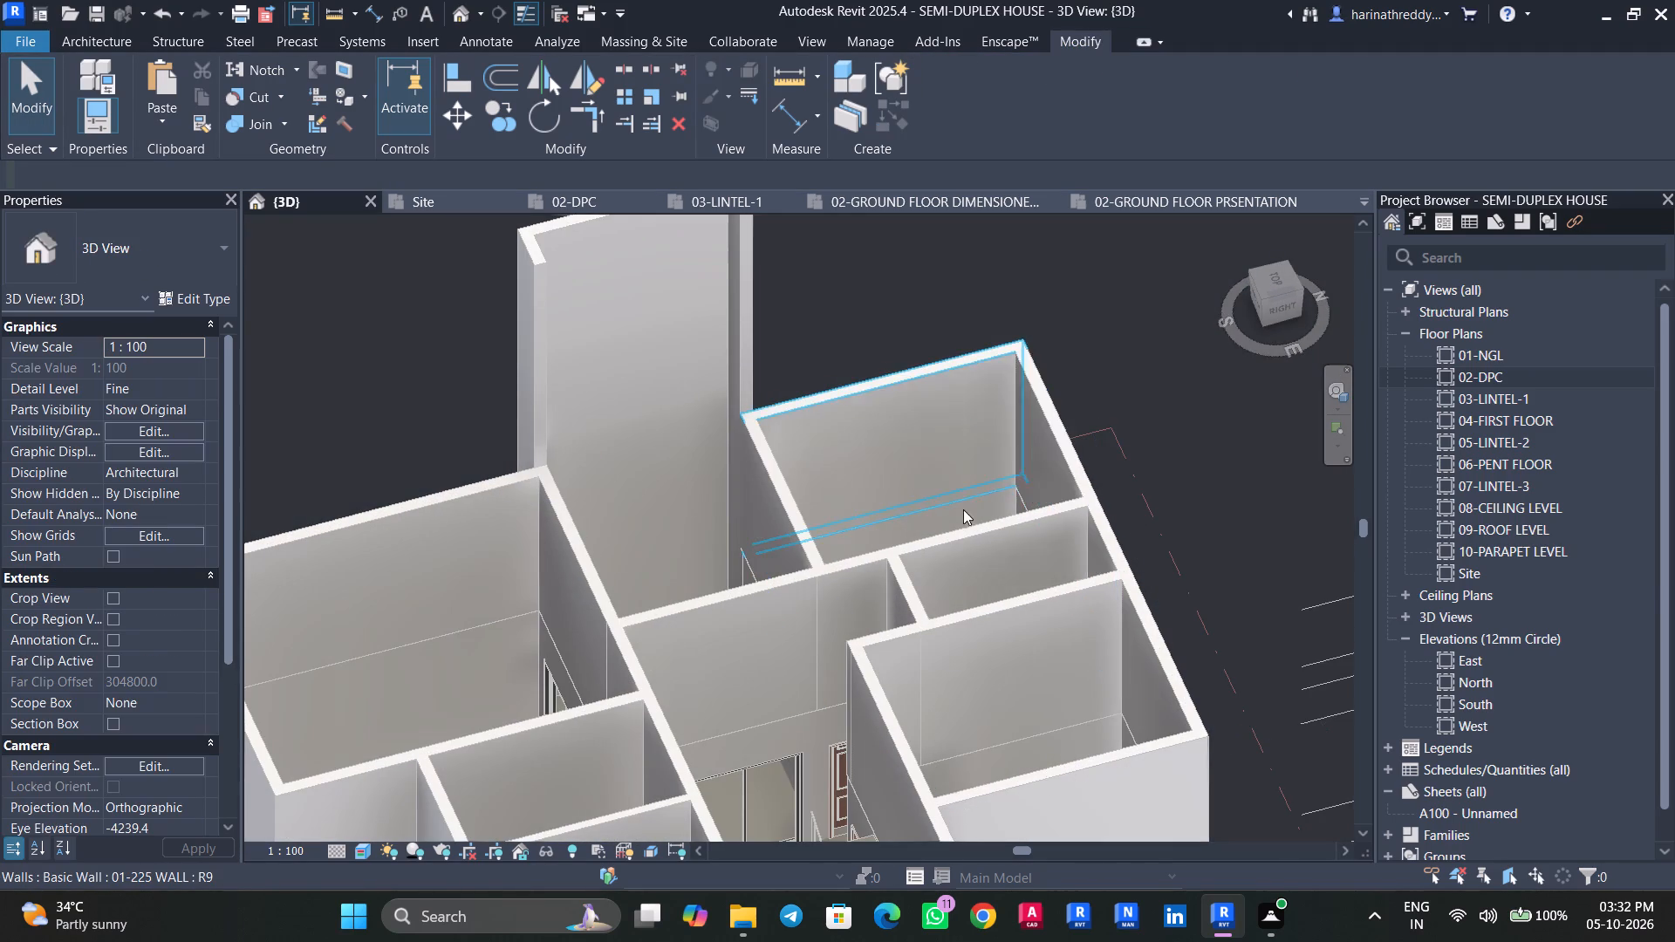
# Check the rear outer walls and the partitions between the three first-floor rear rooms.
pyautogui.keyDown('shift'); pyautogui.moveTo(1023, 567); pyautogui.dragTo(1225, 527, button='middle'); pyautogui.keyUp('shift')
pyautogui.click(647, 442)
pyautogui.press('Escape')
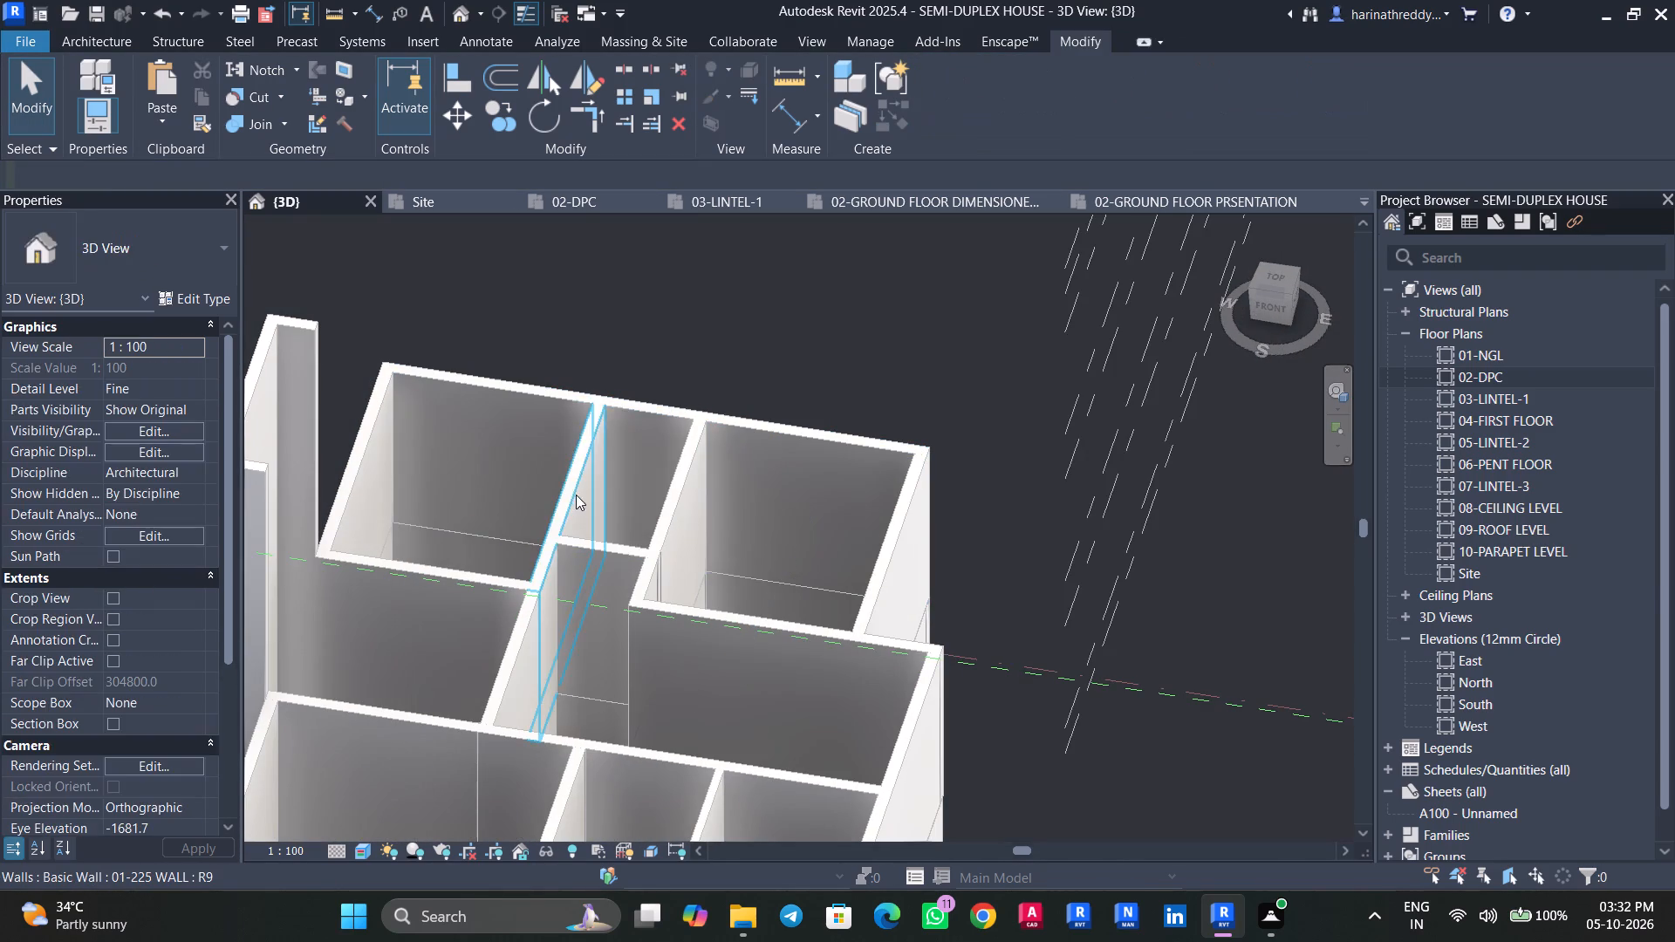
pyautogui.click(576, 495)
pyautogui.press('Escape')
pyautogui.keyDown('shift'); pyautogui.click(783, 460); pyautogui.keyUp('shift')
pyautogui.click(771, 485)
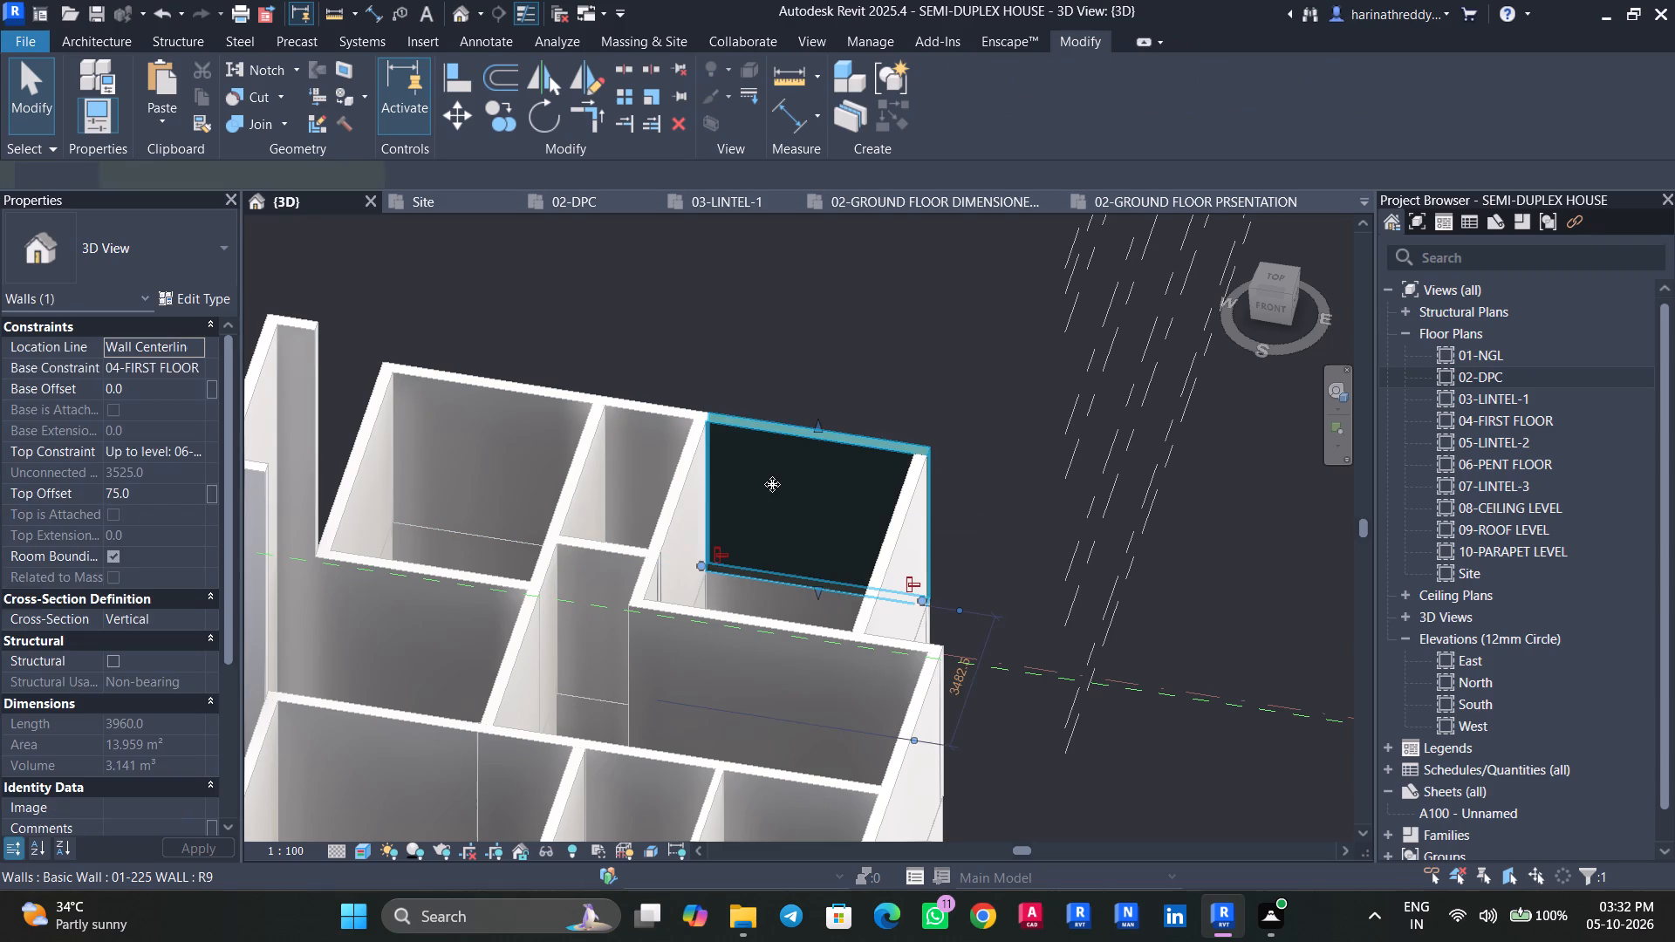
pyautogui.press('Escape')
pyautogui.press('Escape')
pyautogui.click(677, 504)
pyautogui.press('Escape')
pyautogui.click(580, 502)
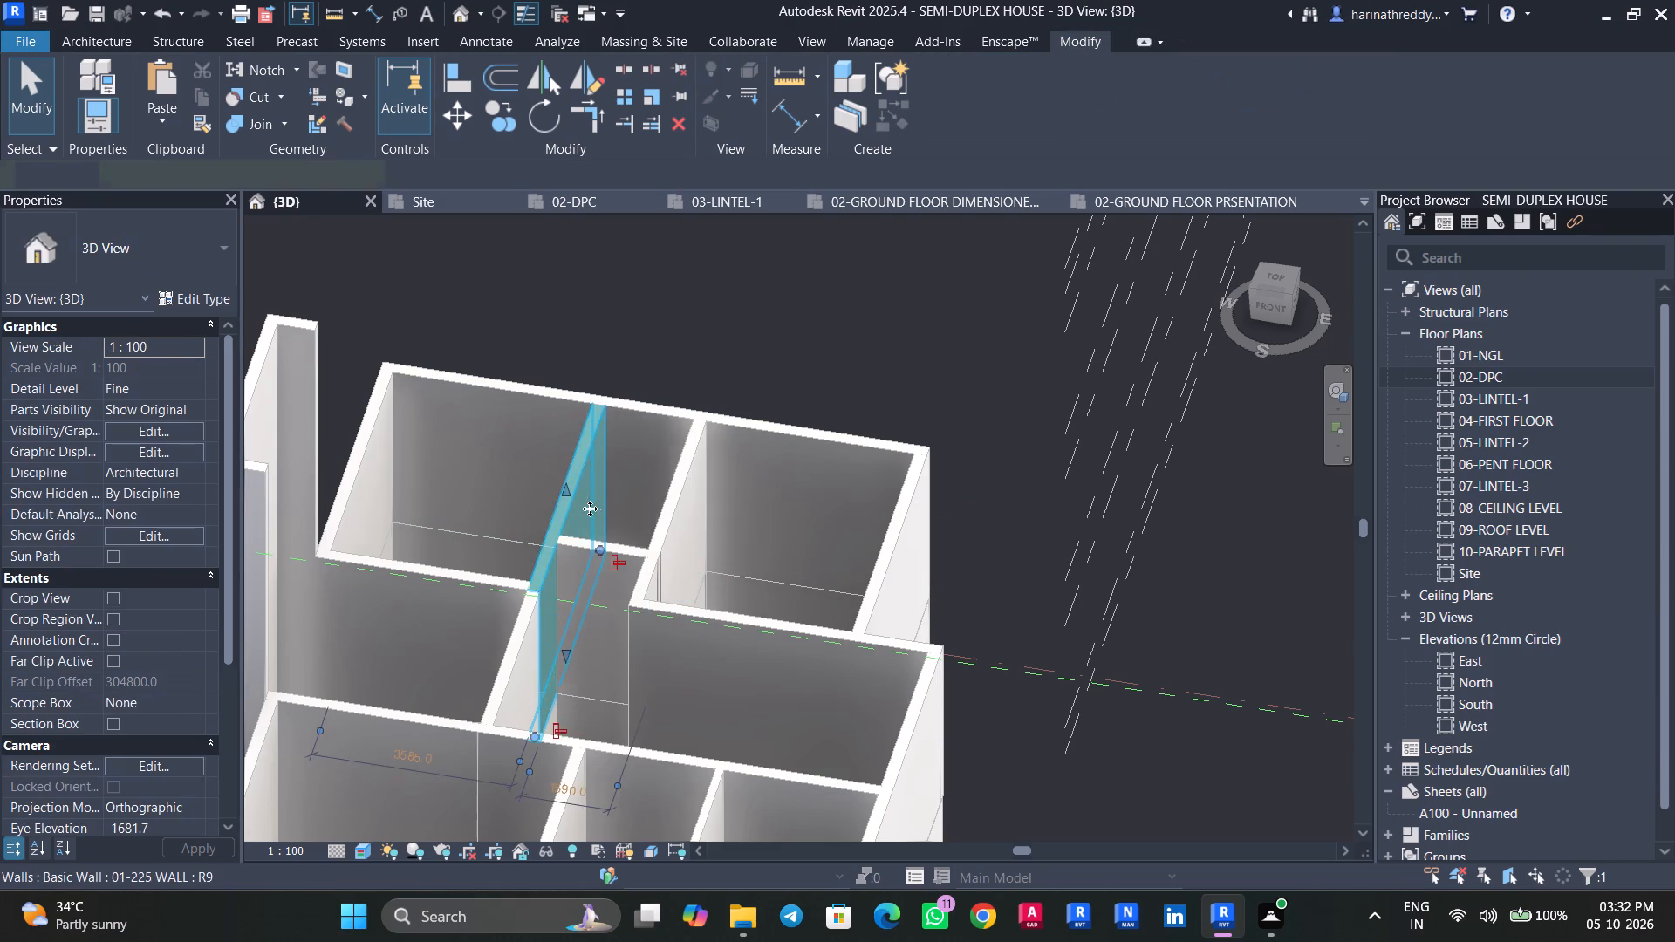
# Check the first-floor walls around the lobby and between the rear bedroom and the stairway.
pyautogui.keyDown('shift'); pyautogui.moveTo(605, 516); pyautogui.dragTo(757, 595, button='middle'); pyautogui.keyUp('shift')
pyautogui.press('Escape')
pyautogui.click(655, 551)
pyautogui.press('Escape')
pyautogui.click(782, 570)
pyautogui.press('Escape')
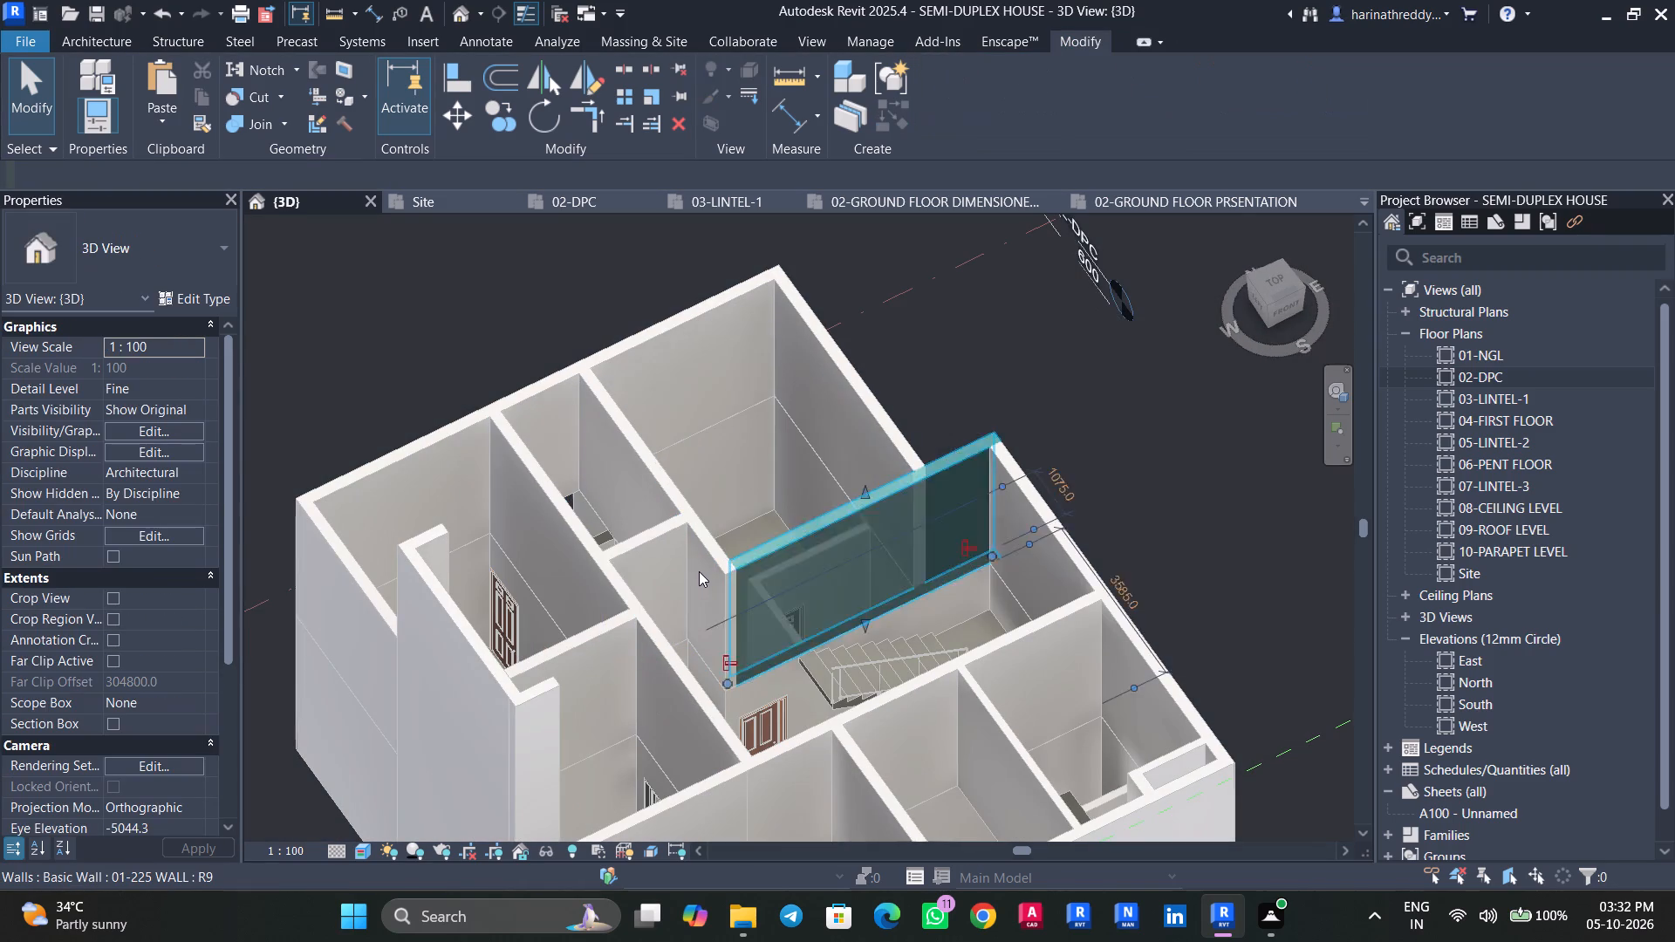
pyautogui.click(705, 568)
pyautogui.press('Escape')
pyautogui.click(618, 590)
pyautogui.press('Escape')
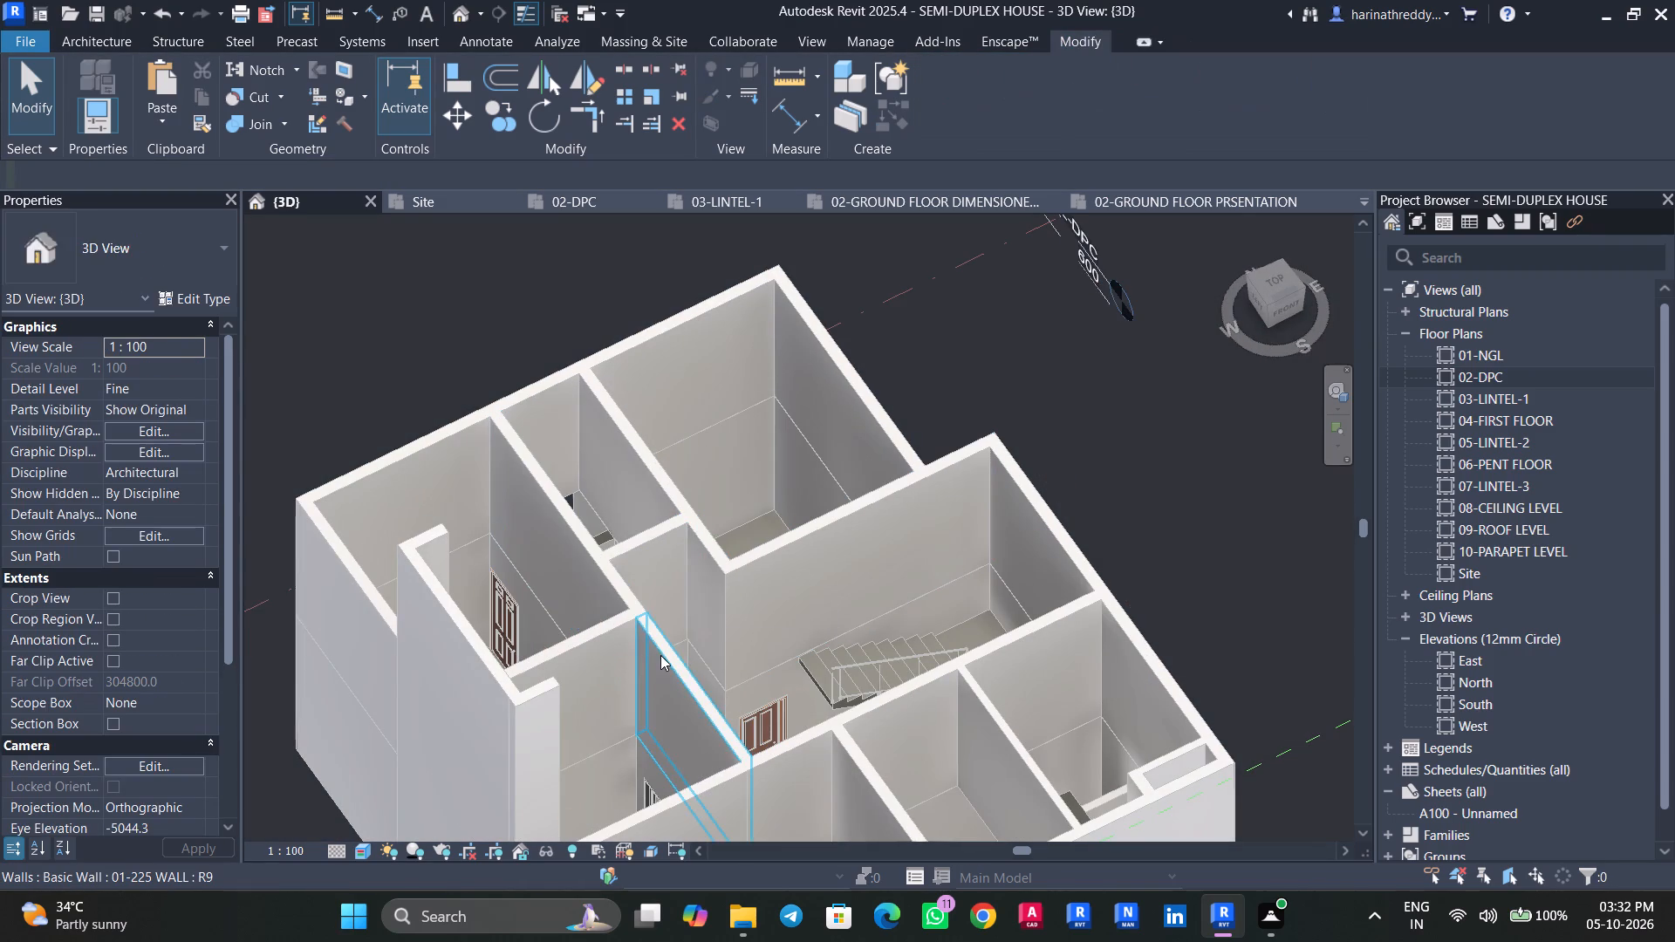
pyautogui.click(660, 655)
pyautogui.press('Escape')
pyautogui.click(596, 644)
pyautogui.press('Escape')
pyautogui.click(821, 561)
pyautogui.press('Escape')
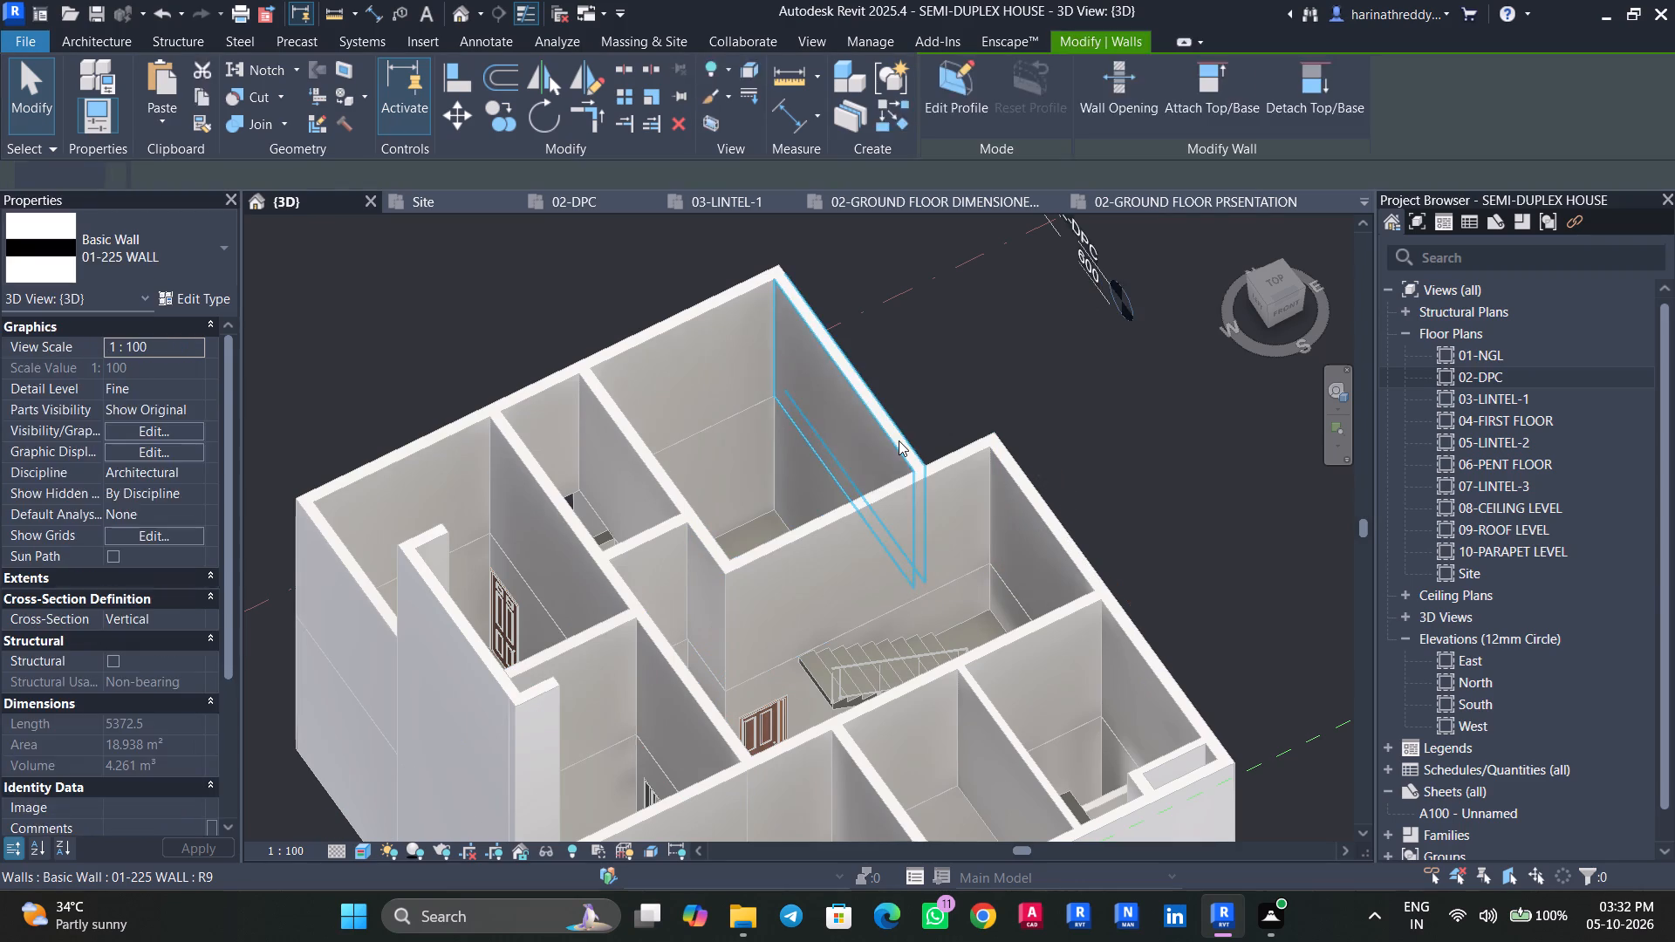
# Check the first-floor walls beside the stairway and around the two small adjoining rooms and their corner duct.
pyautogui.click(899, 440)
pyautogui.click(1035, 486)
pyautogui.press('Escape')
pyautogui.keyDown('shift'); pyautogui.moveTo(971, 536); pyautogui.dragTo(1144, 543, button='middle'); pyautogui.keyUp('shift')
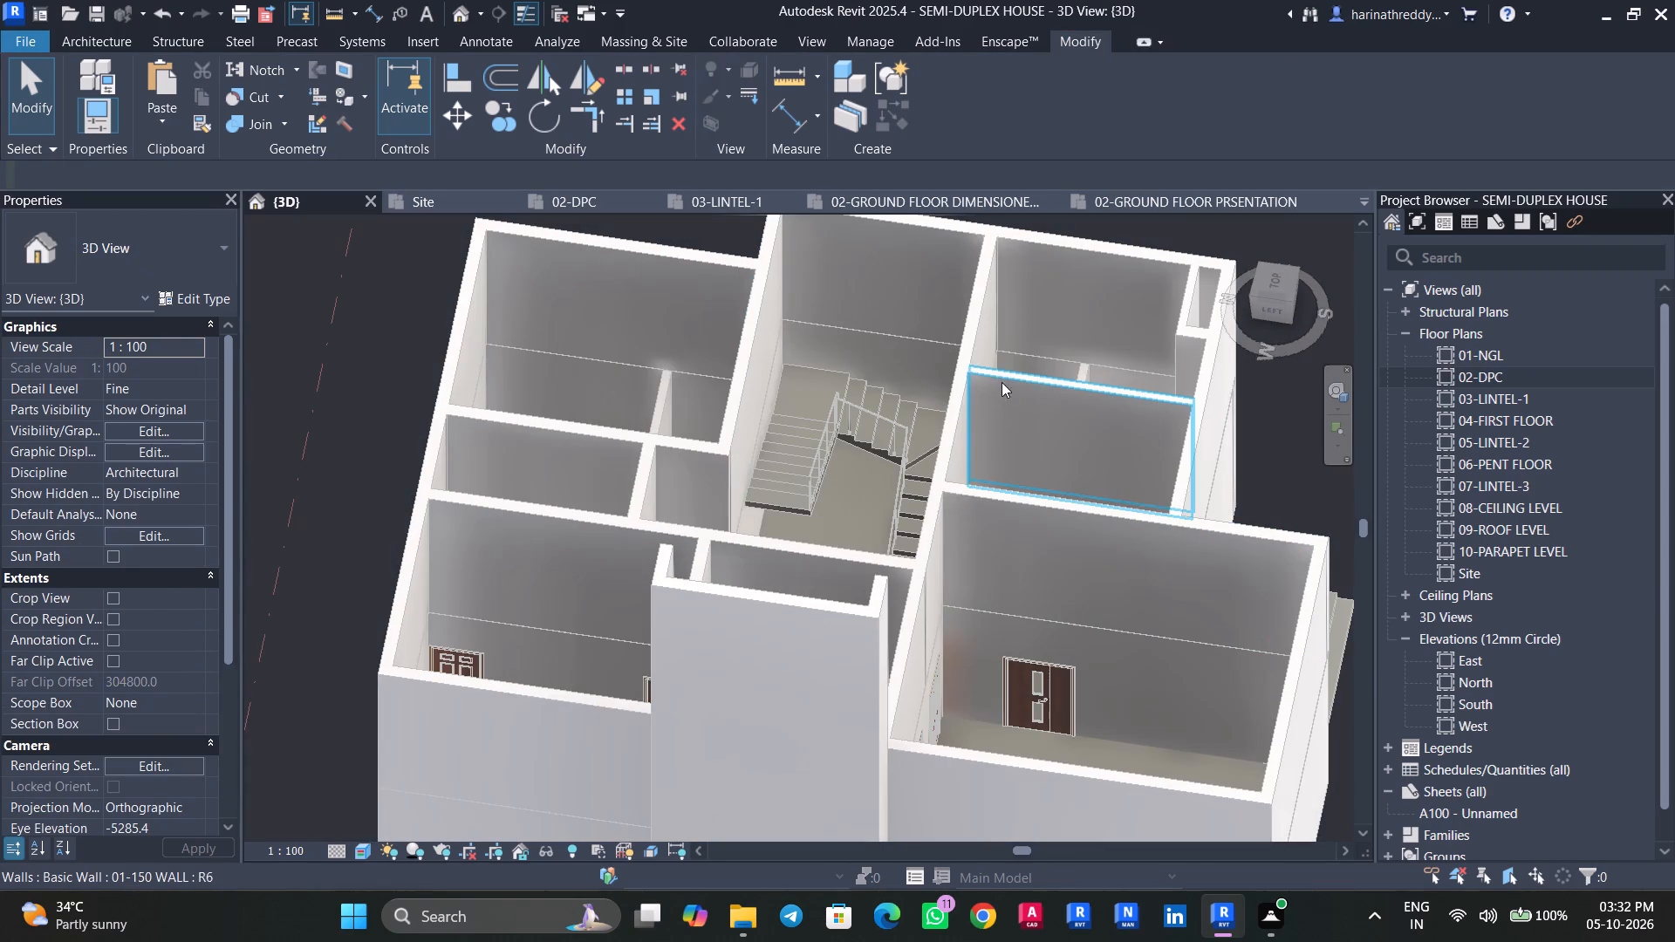
pyautogui.click(949, 403)
pyautogui.press('Escape')
pyautogui.keyDown('shift'); pyautogui.moveTo(954, 511); pyautogui.dragTo(1069, 459, button='middle'); pyautogui.keyUp('shift')
pyautogui.moveTo(995, 428); pyautogui.dragTo(1035, 721, button='middle')
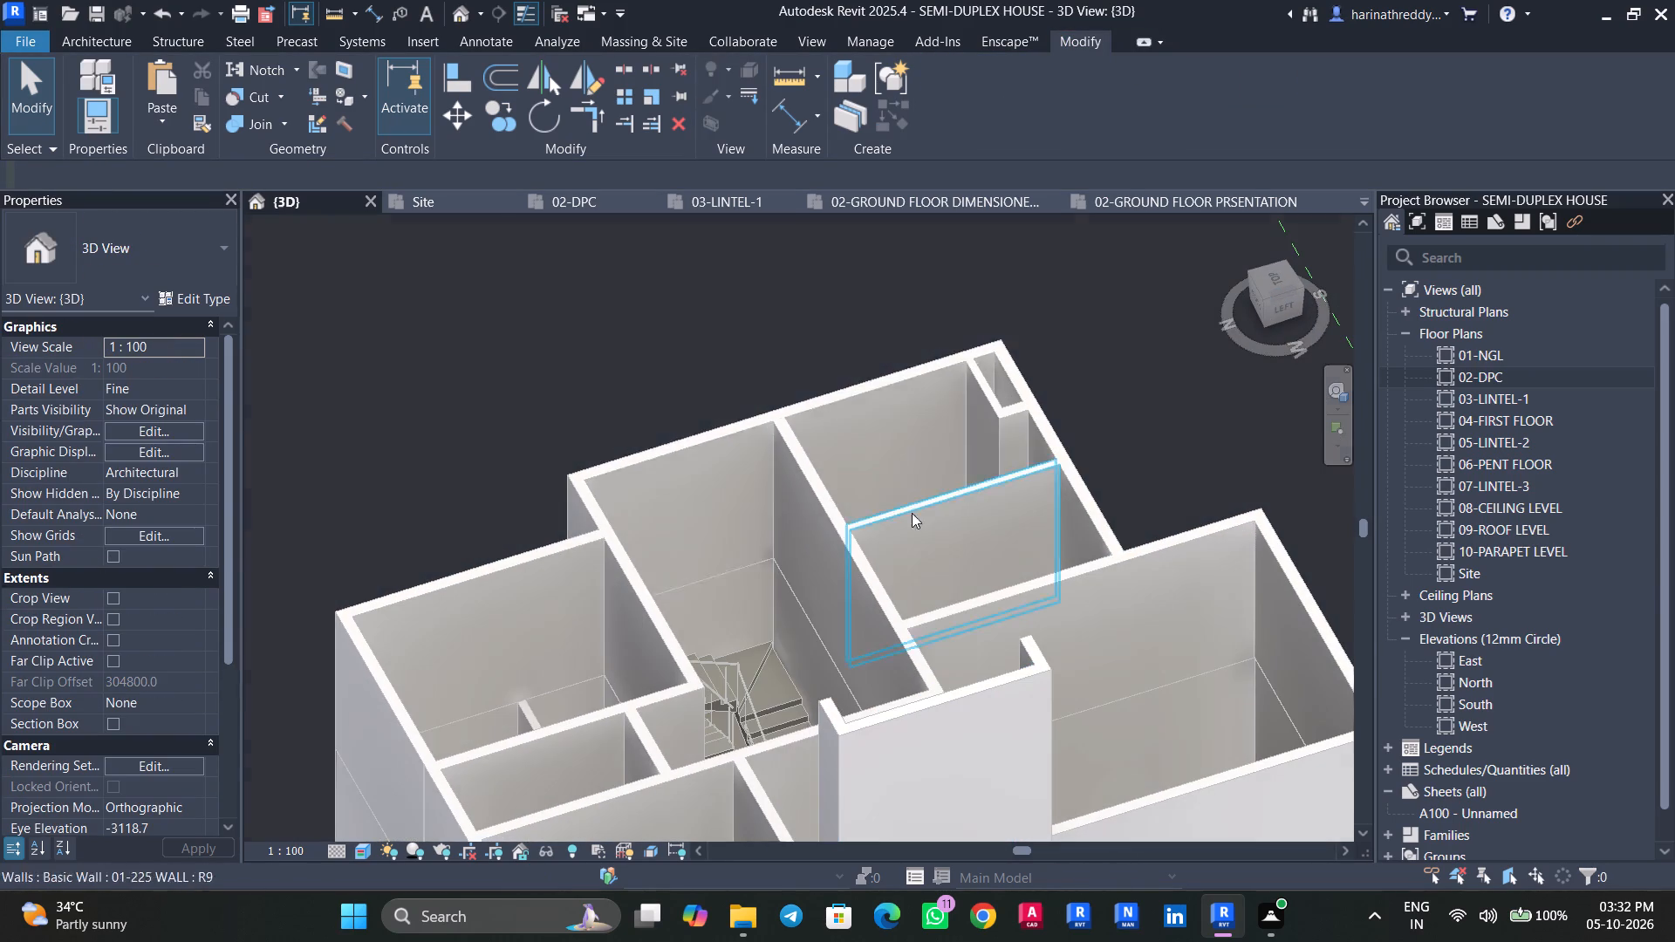
pyautogui.press('Escape')
pyautogui.click(881, 454)
pyautogui.press('Escape')
pyautogui.click(972, 511)
pyautogui.press('Escape')
pyautogui.click(1002, 420)
pyautogui.press('Escape')
pyautogui.click(1020, 428)
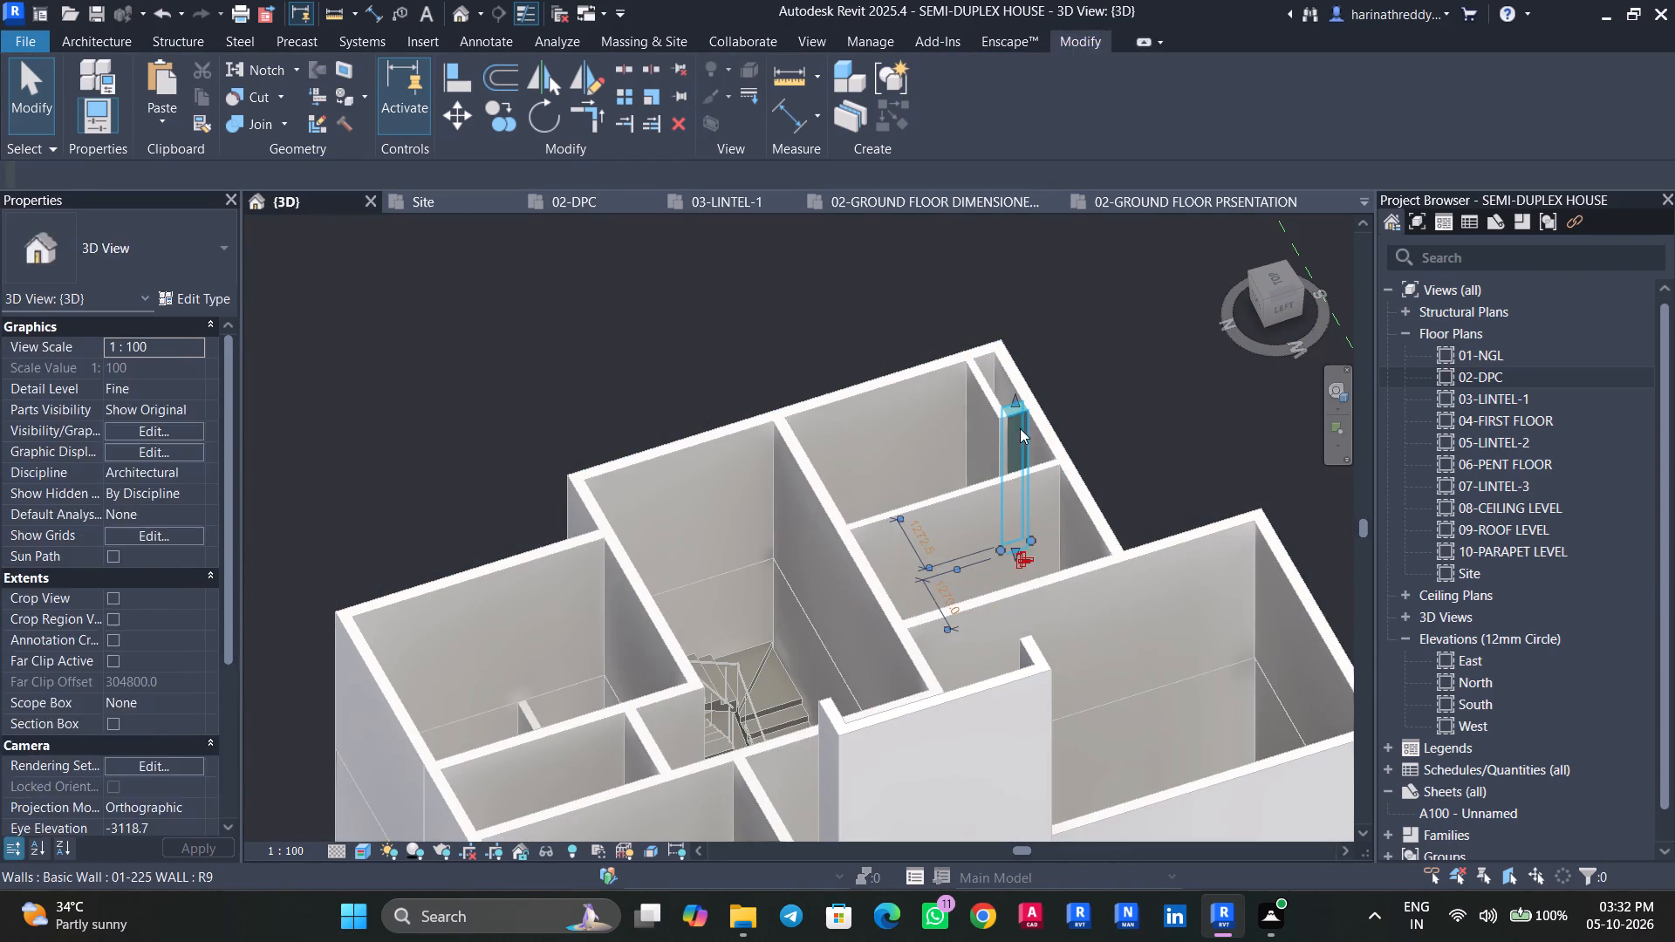
pyautogui.press('Escape')
pyautogui.click(1032, 399)
pyautogui.click(1018, 381)
pyautogui.press('Escape')
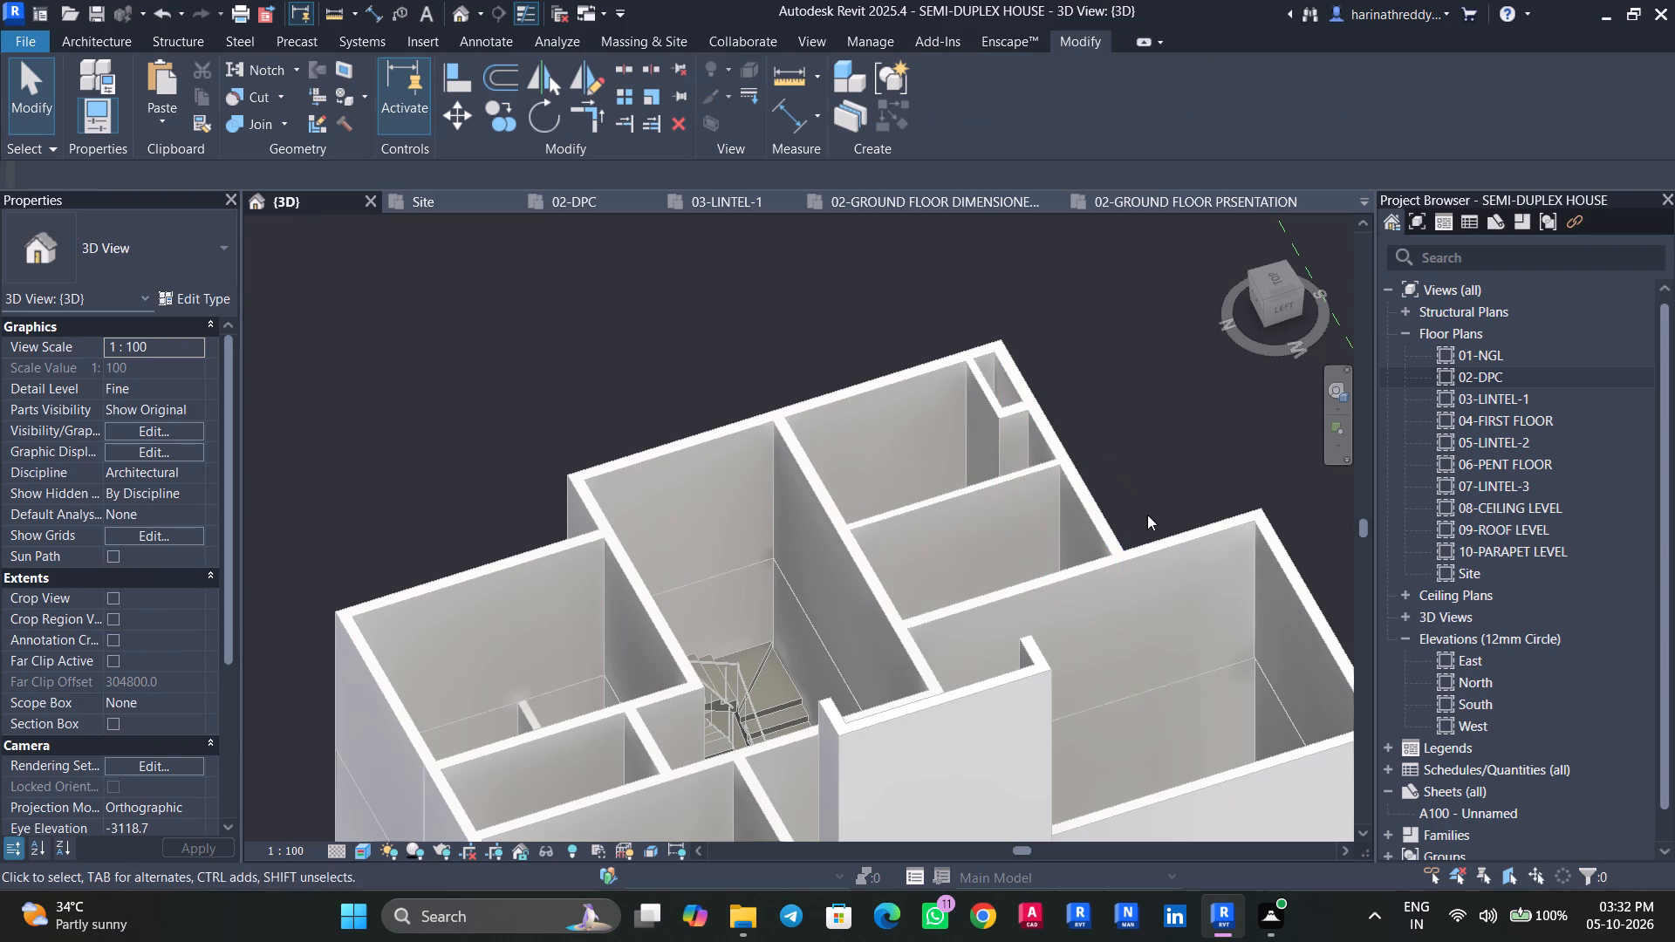
pyautogui.click(1166, 548)
pyautogui.press('Escape')
# Examine the house's outer walls from the side, the rear and the entrance front.
pyautogui.keyDown('shift'); pyautogui.moveTo(1063, 539); pyautogui.dragTo(741, 510, button='middle'); pyautogui.keyUp('shift')
pyautogui.scroll(-3, 799, 546)
pyautogui.moveTo(815, 554); pyautogui.dragTo(1038, 328, button='middle')
pyautogui.keyDown('shift'); pyautogui.moveTo(866, 707); pyautogui.dragTo(1193, 707, button='middle'); pyautogui.keyUp('shift')
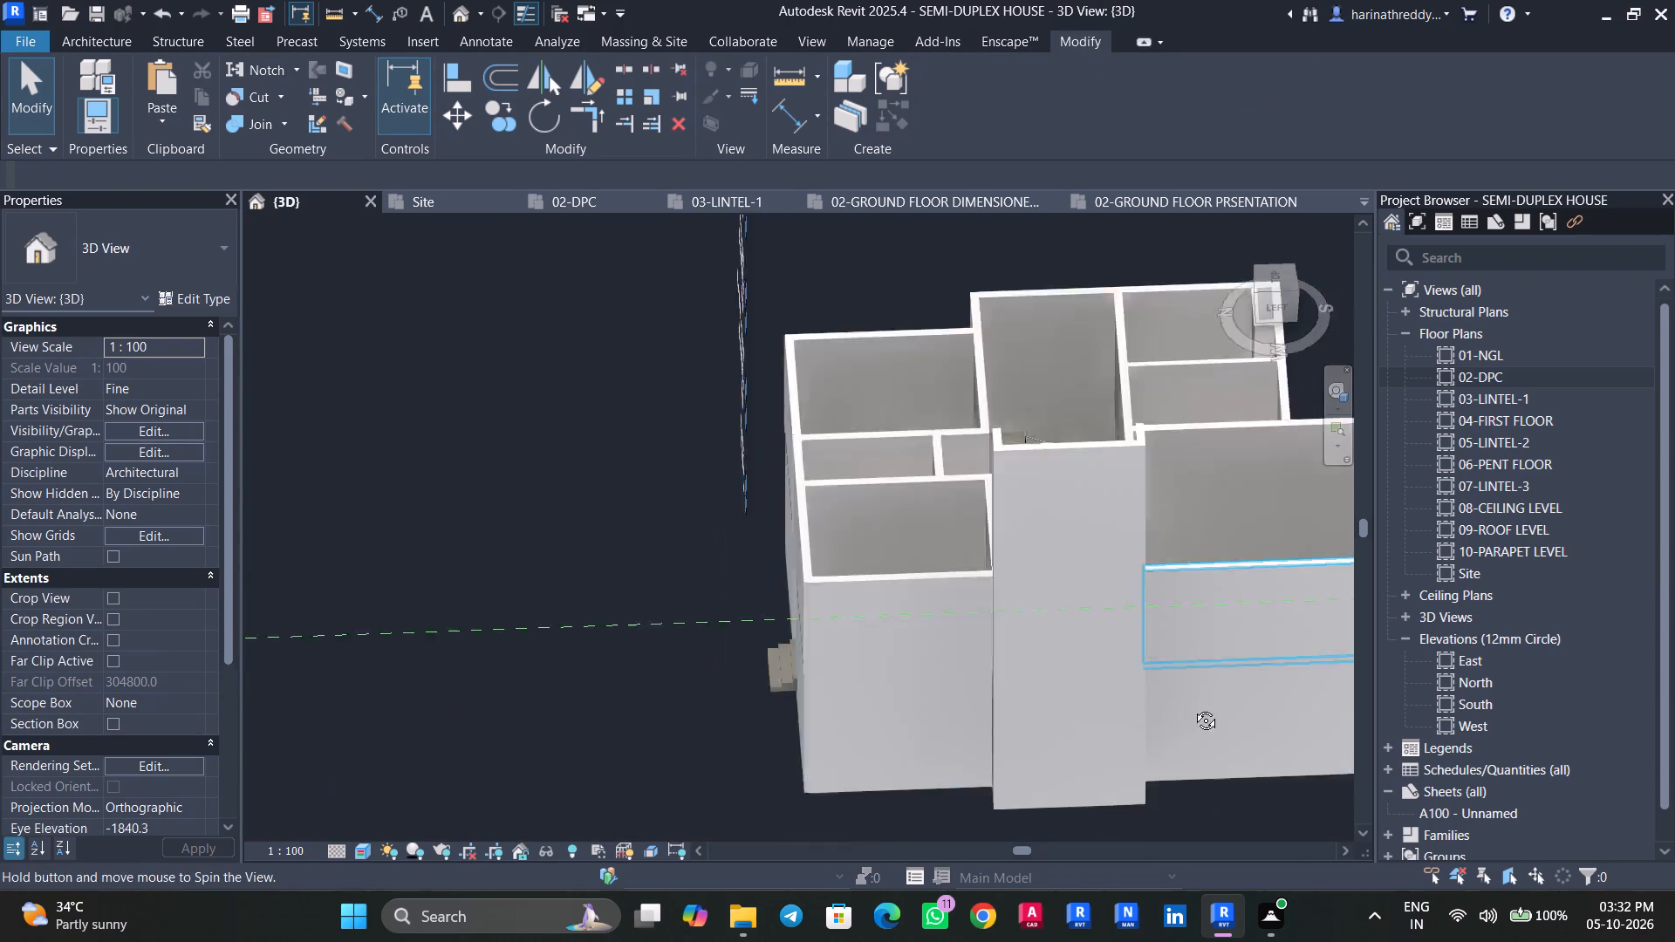
pyautogui.keyDown('shift'); pyautogui.moveTo(1193, 707); pyautogui.dragTo(1262, 686, button='middle'); pyautogui.keyUp('shift')
pyautogui.keyDown('shift'); pyautogui.moveTo(760, 698); pyautogui.dragTo(968, 616, button='middle'); pyautogui.keyUp('shift')
pyautogui.keyDown('shift'); pyautogui.scroll(1, 958, 630); pyautogui.keyUp('shift')
pyautogui.scroll(9, 749, 711)
pyautogui.keyDown('shift'); pyautogui.moveTo(701, 717); pyautogui.dragTo(849, 628, button='middle'); pyautogui.keyUp('shift')
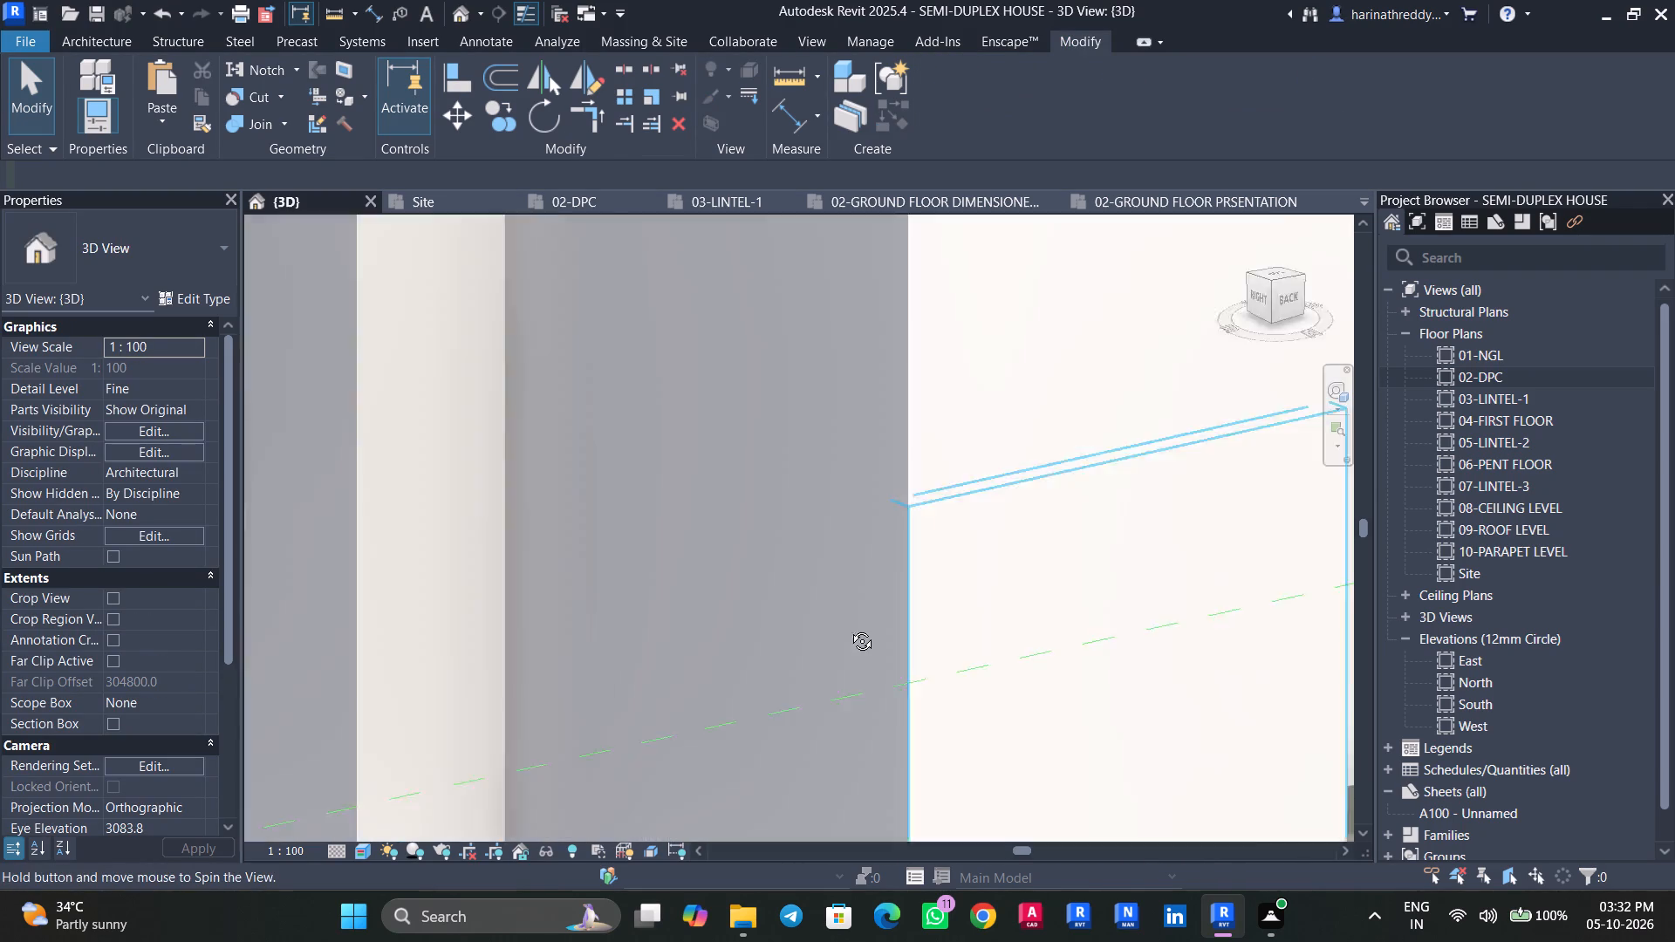
pyautogui.keyDown('shift'); pyautogui.moveTo(849, 628); pyautogui.dragTo(1021, 575, button='middle'); pyautogui.keyUp('shift')
pyautogui.scroll(-11, 1008, 589)
pyautogui.keyDown('shift'); pyautogui.moveTo(955, 647); pyautogui.dragTo(1138, 753, button='middle'); pyautogui.keyUp('shift')
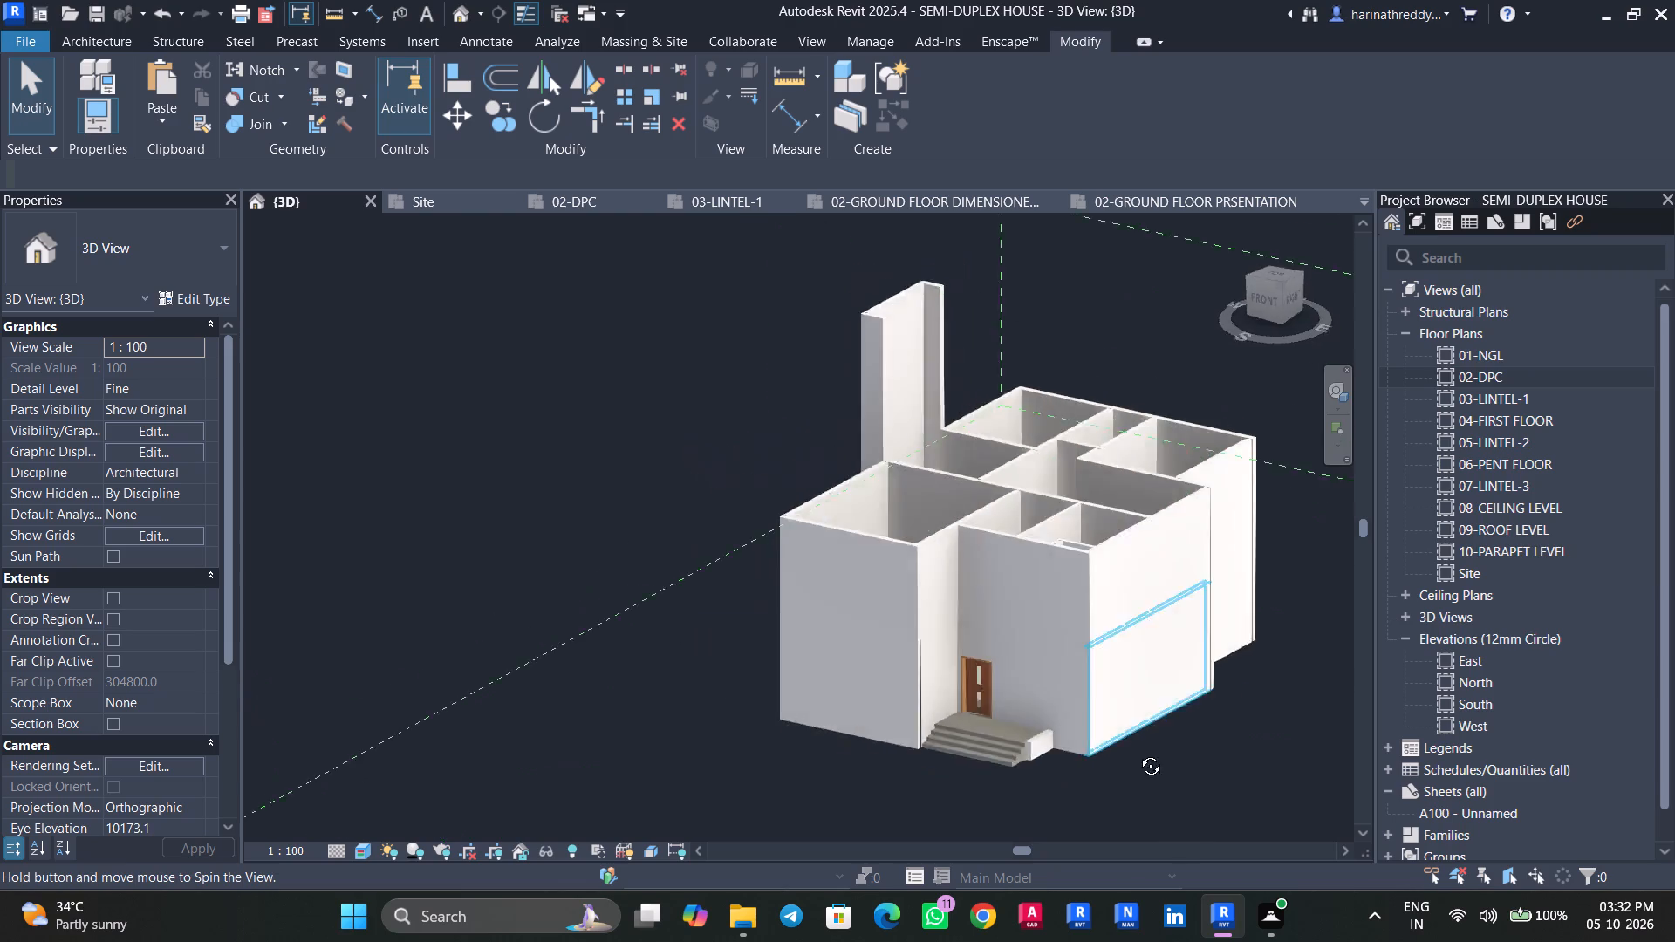
pyautogui.keyDown('shift'); pyautogui.moveTo(1138, 753); pyautogui.dragTo(1145, 755, button='middle'); pyautogui.keyUp('shift')
# Check the constraints of the ground- and first-floor front walls and the walls behind the front room.
pyautogui.scroll(5, 880, 742)
pyautogui.moveTo(858, 715); pyautogui.dragTo(571, 629, button='middle')
pyautogui.scroll(-8, 569, 627)
pyautogui.click(569, 627)
pyautogui.press('Escape')
pyautogui.press('Escape')
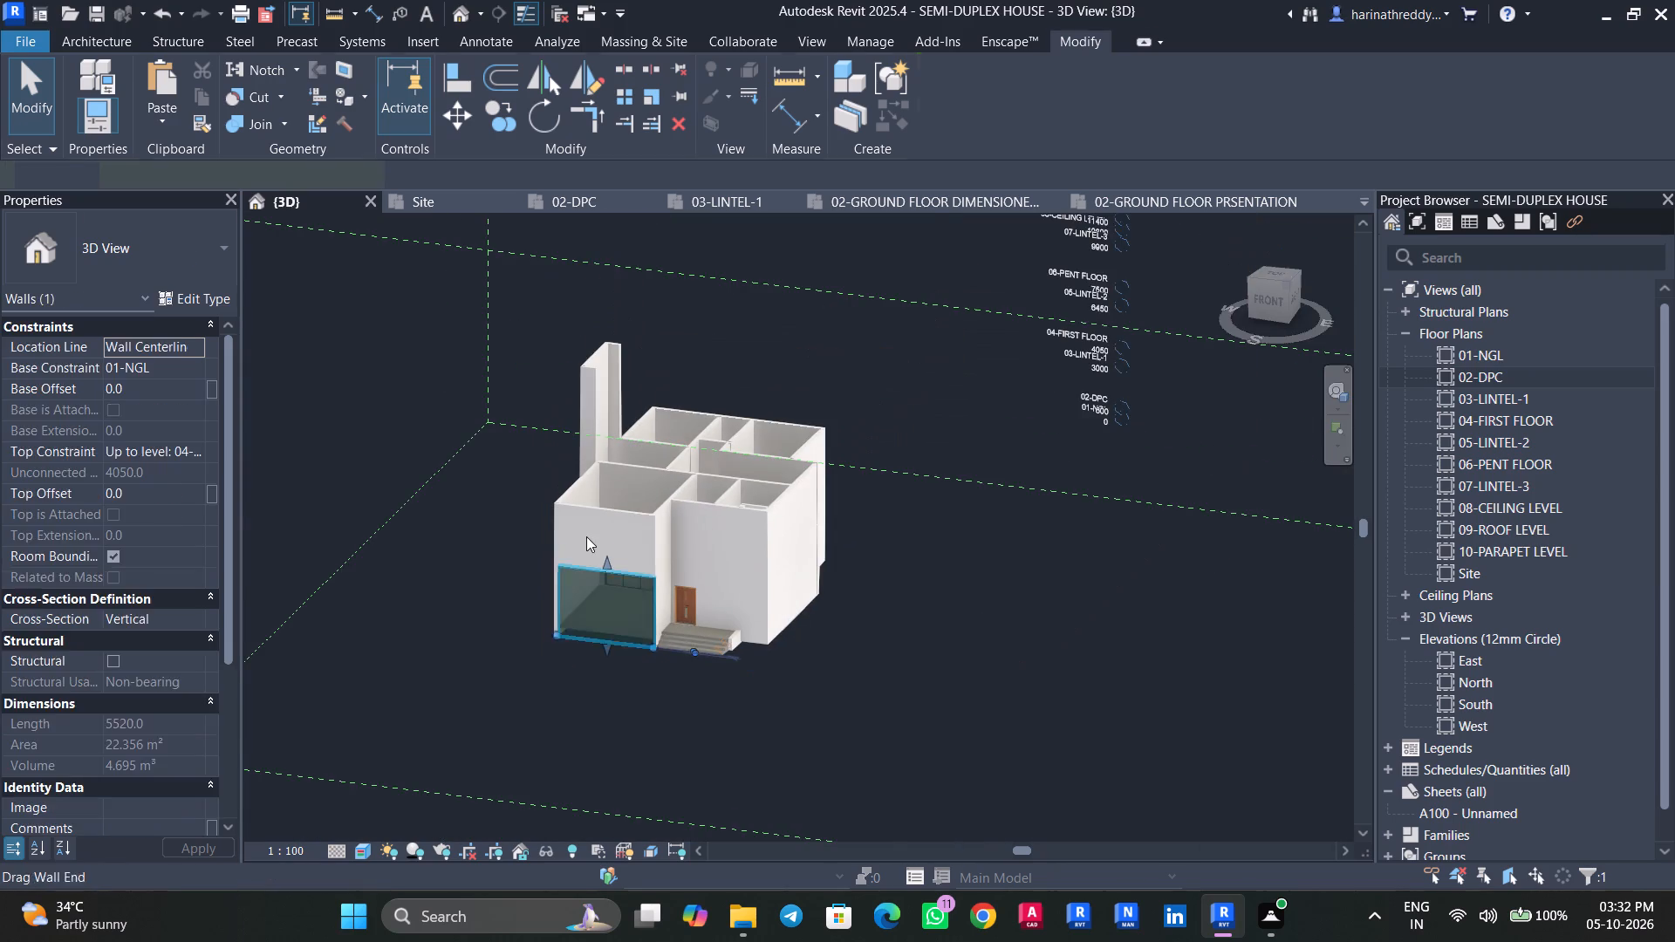
pyautogui.click(586, 536)
pyautogui.scroll(1, 591, 547)
pyautogui.scroll(-1, 591, 547)
pyautogui.scroll(2, 591, 547)
pyautogui.click(591, 547)
pyautogui.press('Escape')
pyautogui.scroll(4, 625, 467)
pyautogui.click(608, 444)
pyautogui.press('Escape')
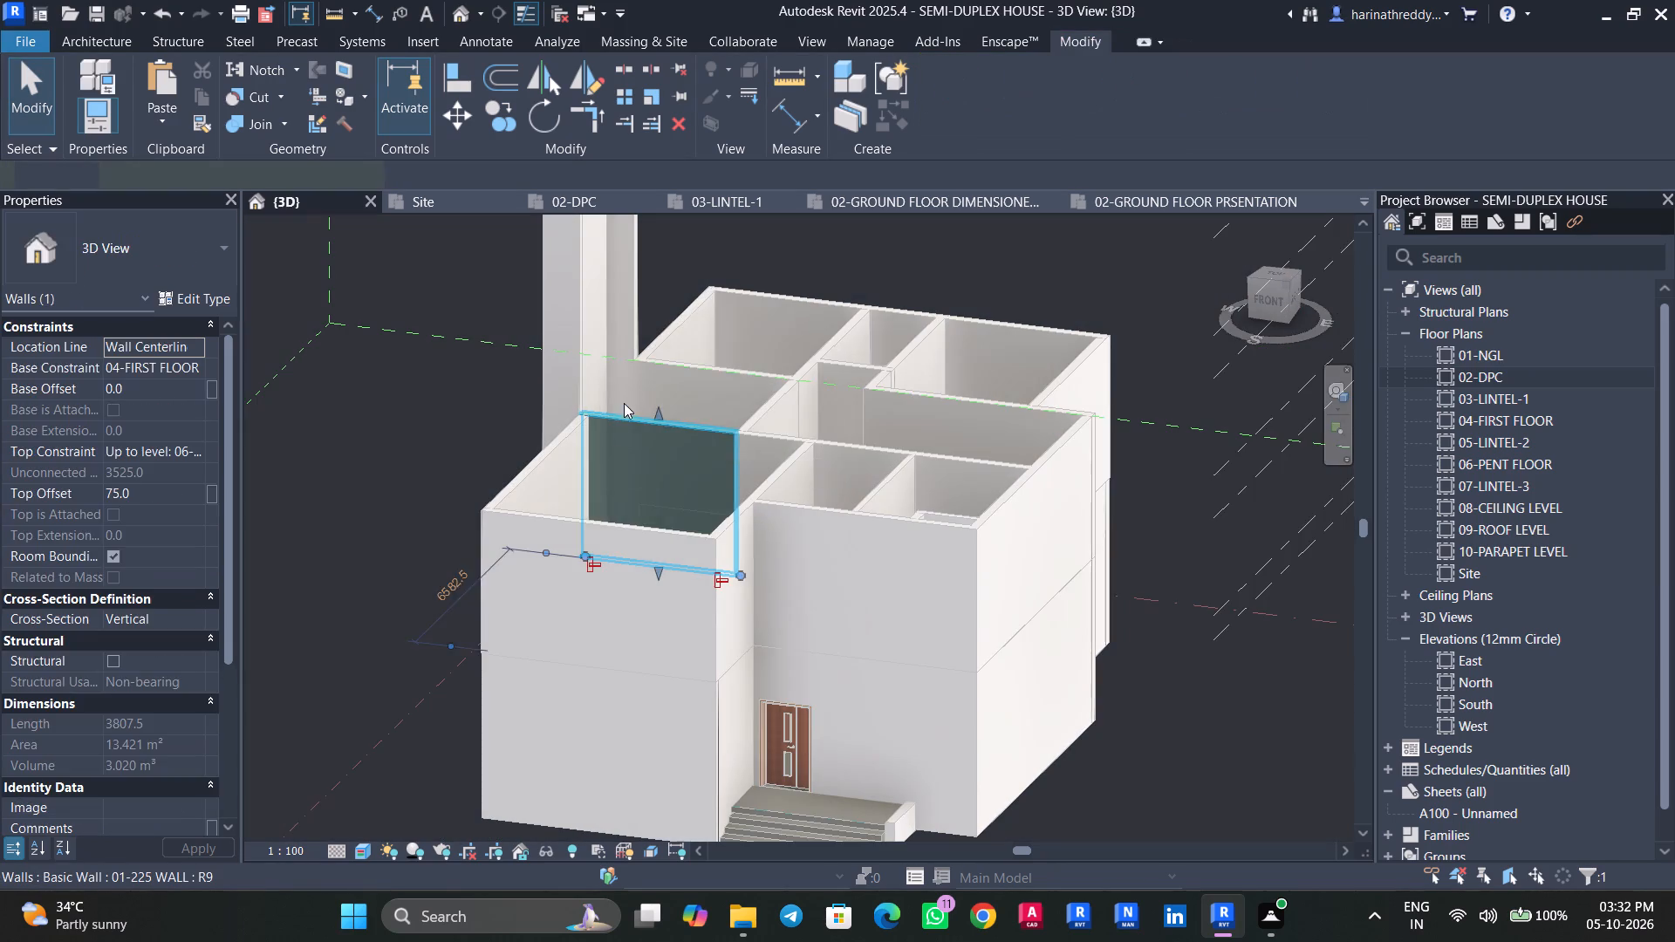
pyautogui.click(641, 381)
pyautogui.press('Escape')
pyautogui.click(617, 377)
pyautogui.press('Escape')
pyautogui.click(578, 356)
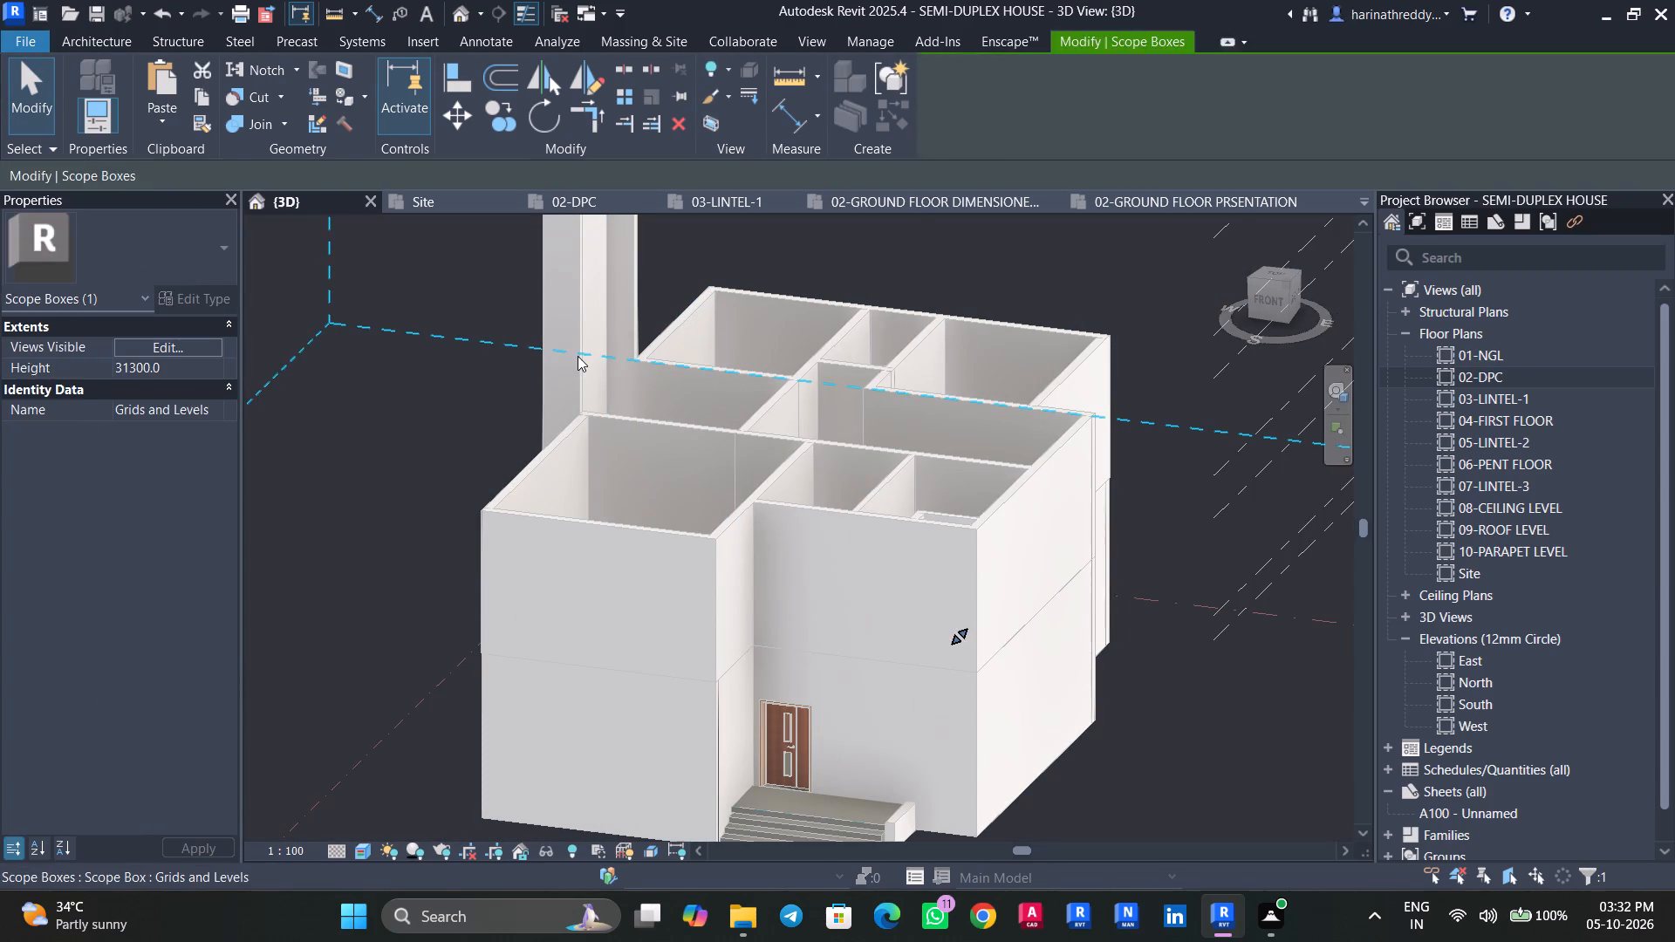
pyautogui.press('Escape')
pyautogui.click(570, 364)
pyautogui.press('Escape')
pyautogui.press('Escape')
# Check the constraints of the tall dining-area outer wall and compare its height with the rest of the house.
pyautogui.keyDown('shift'); pyautogui.moveTo(427, 641); pyautogui.dragTo(392, 659, button='middle'); pyautogui.keyUp('shift')
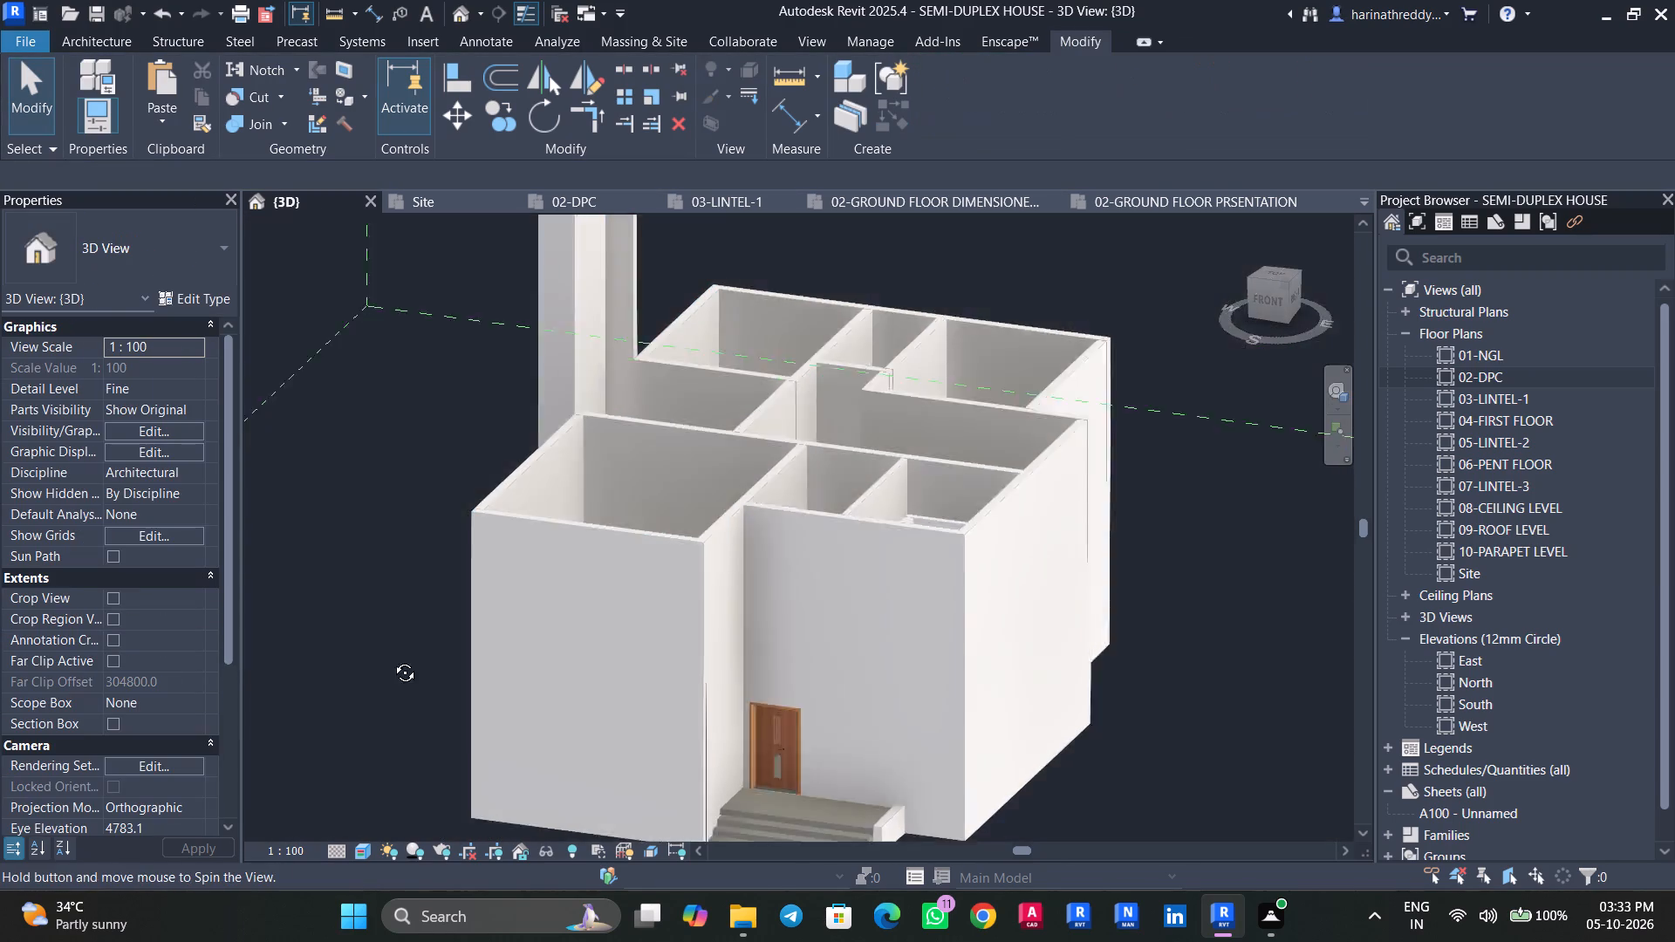
pyautogui.keyDown('shift'); pyautogui.moveTo(392, 659); pyautogui.dragTo(284, 685, button='middle'); pyautogui.keyUp('shift')
pyautogui.scroll(-10, 298, 669)
pyautogui.keyDown('shift'); pyautogui.moveTo(591, 601); pyautogui.dragTo(626, 653, button='middle'); pyautogui.keyUp('shift')
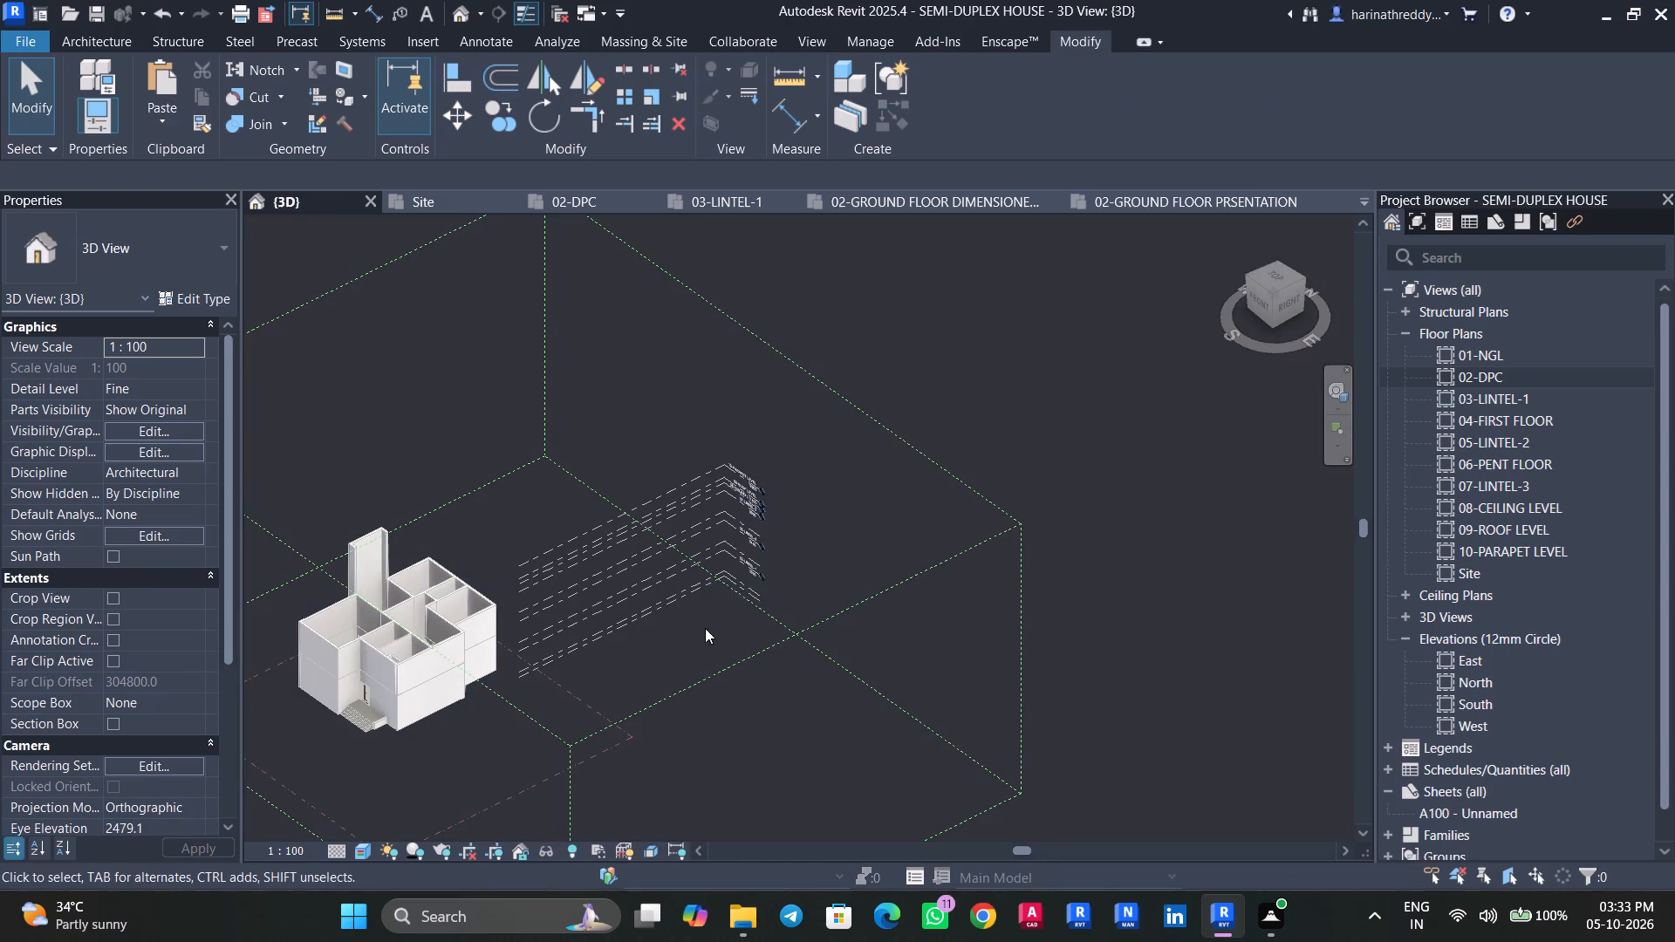
pyautogui.press('Escape')
pyautogui.press('Escape')
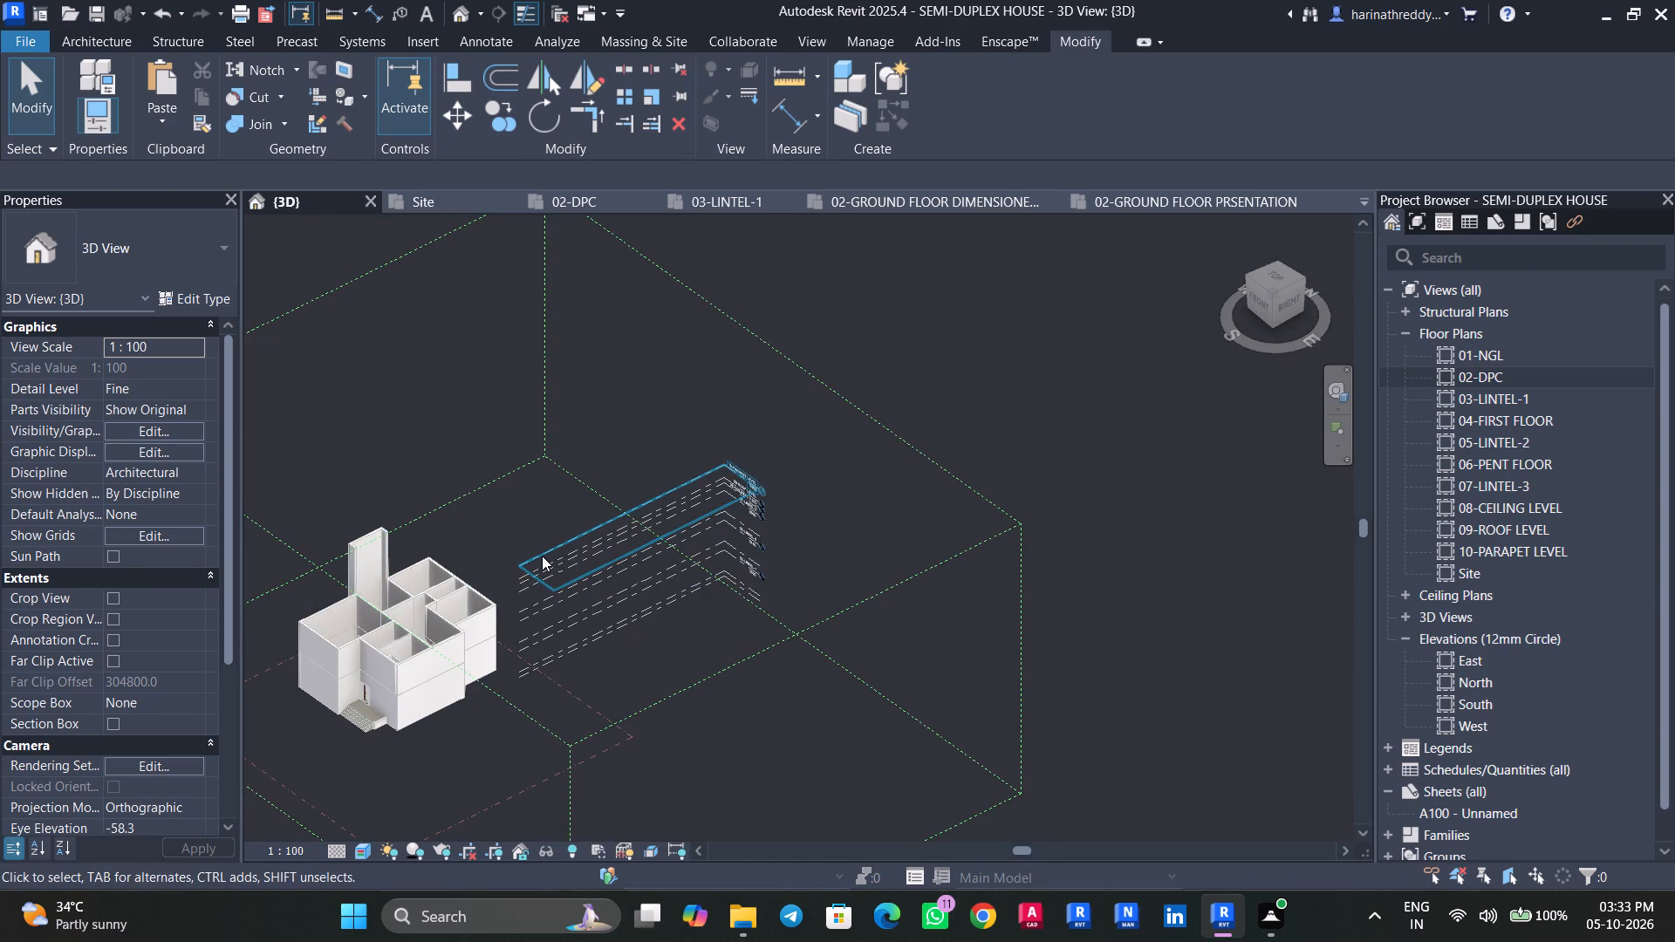
pyautogui.scroll(7, 364, 546)
pyautogui.click(364, 546)
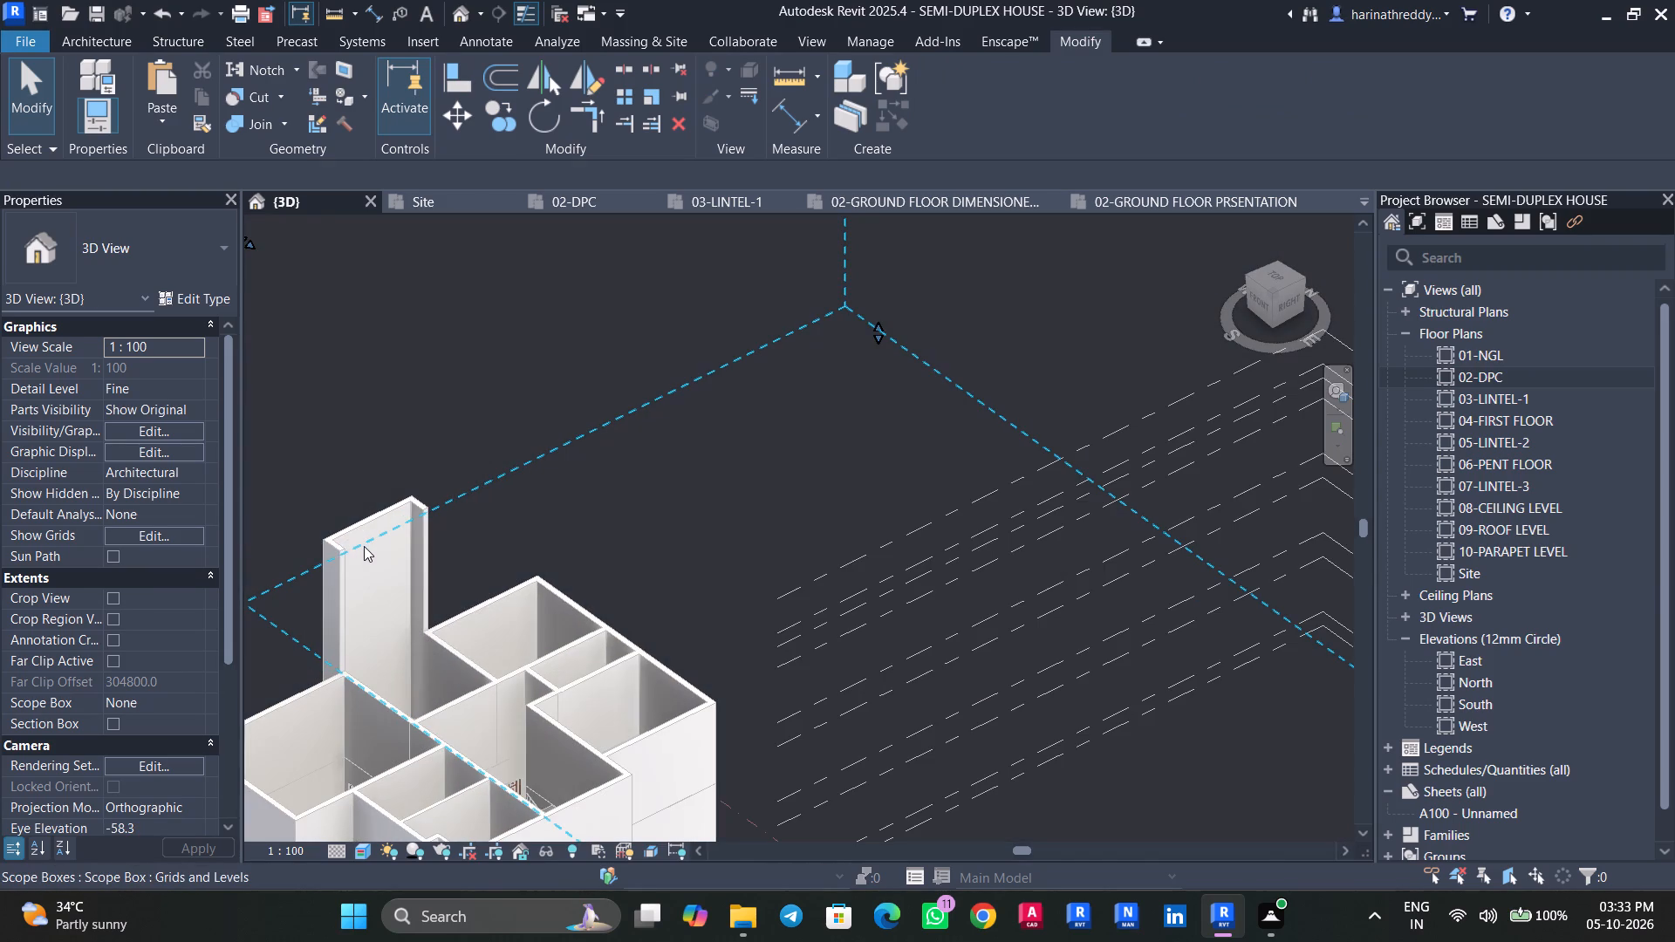
pyautogui.press('Escape')
pyautogui.press('Escape')
pyautogui.click(384, 572)
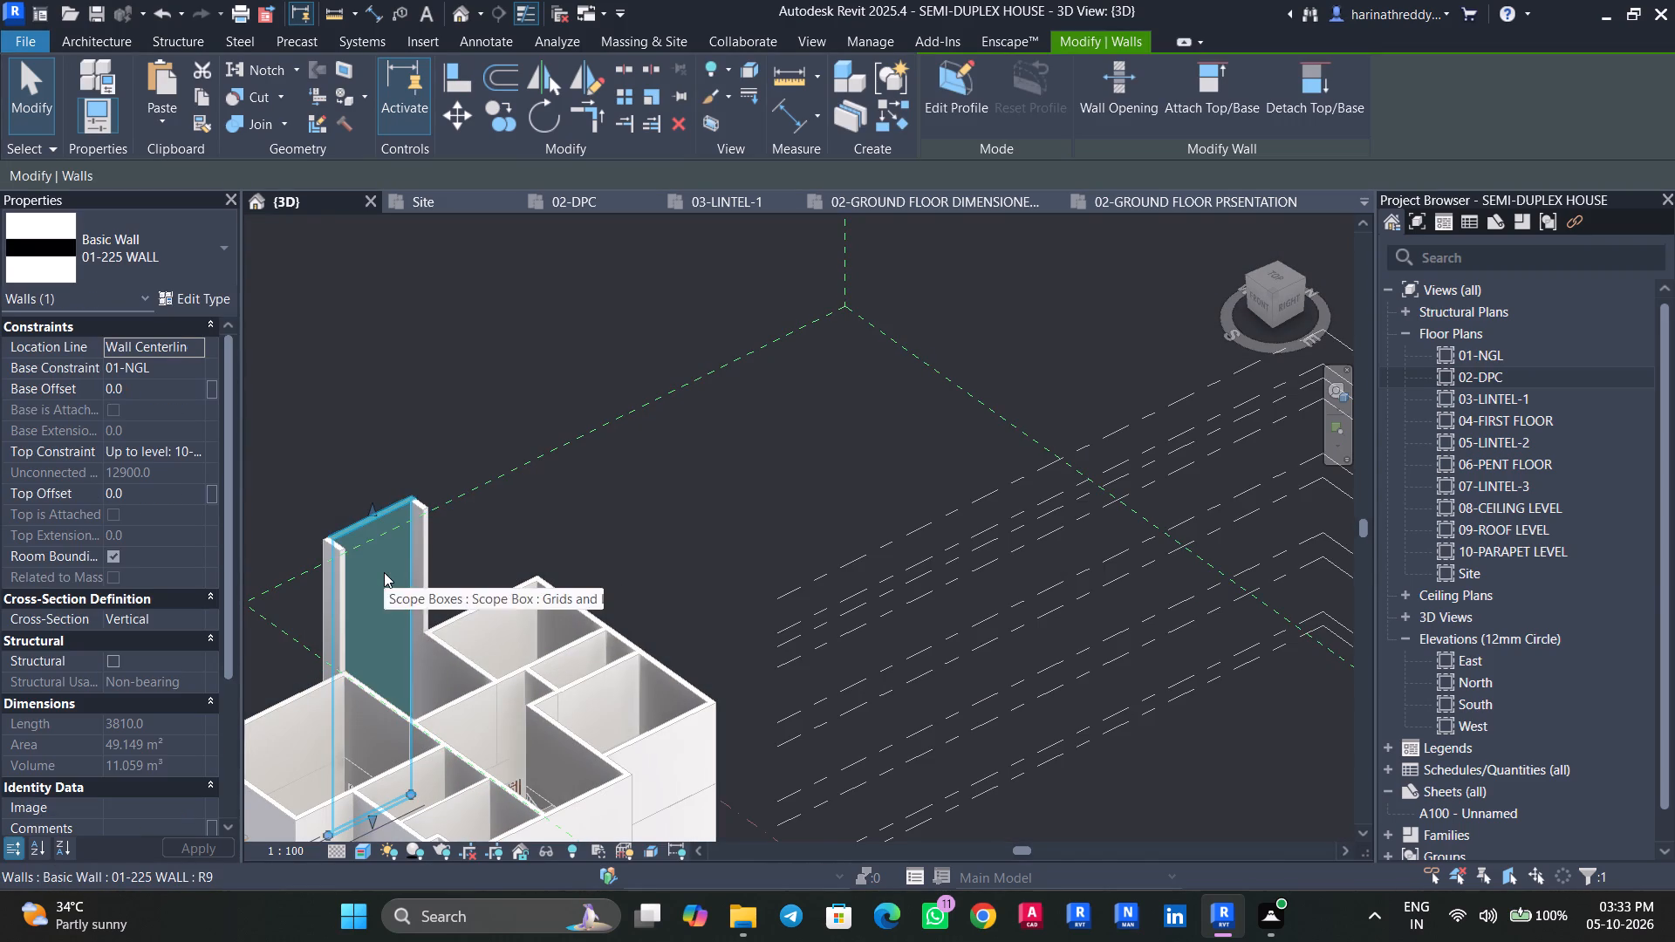
pyautogui.scroll(4, 384, 572)
pyautogui.press('Escape')
pyautogui.press('Escape')
pyautogui.click(384, 572)
pyautogui.keyDown('shift'); pyautogui.moveTo(384, 572); pyautogui.dragTo(430, 566, button='middle'); pyautogui.keyUp('shift')
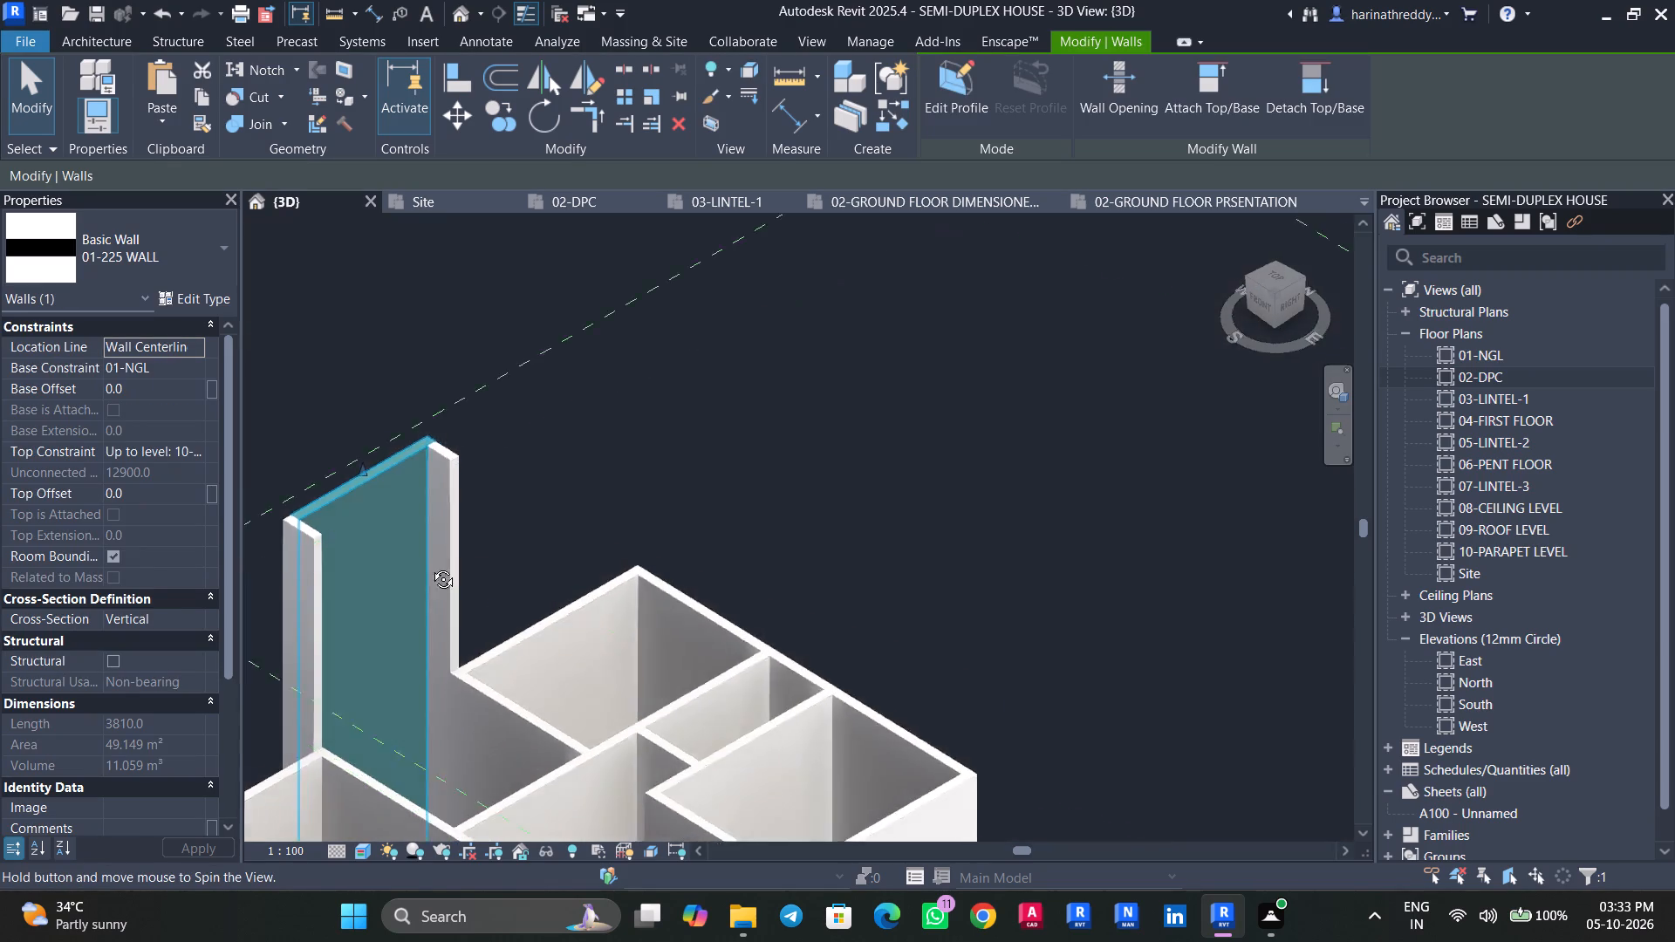
pyautogui.keyDown('shift'); pyautogui.moveTo(430, 566); pyautogui.dragTo(748, 499, button='middle'); pyautogui.keyUp('shift')
pyautogui.scroll(-1, 737, 490)
pyautogui.scroll(1, 737, 490)
pyautogui.scroll(-4, 737, 490)
pyautogui.press('Escape')
pyautogui.press('Escape')
pyautogui.keyDown('shift'); pyautogui.moveTo(515, 607); pyautogui.dragTo(554, 602, button='middle'); pyautogui.keyUp('shift')
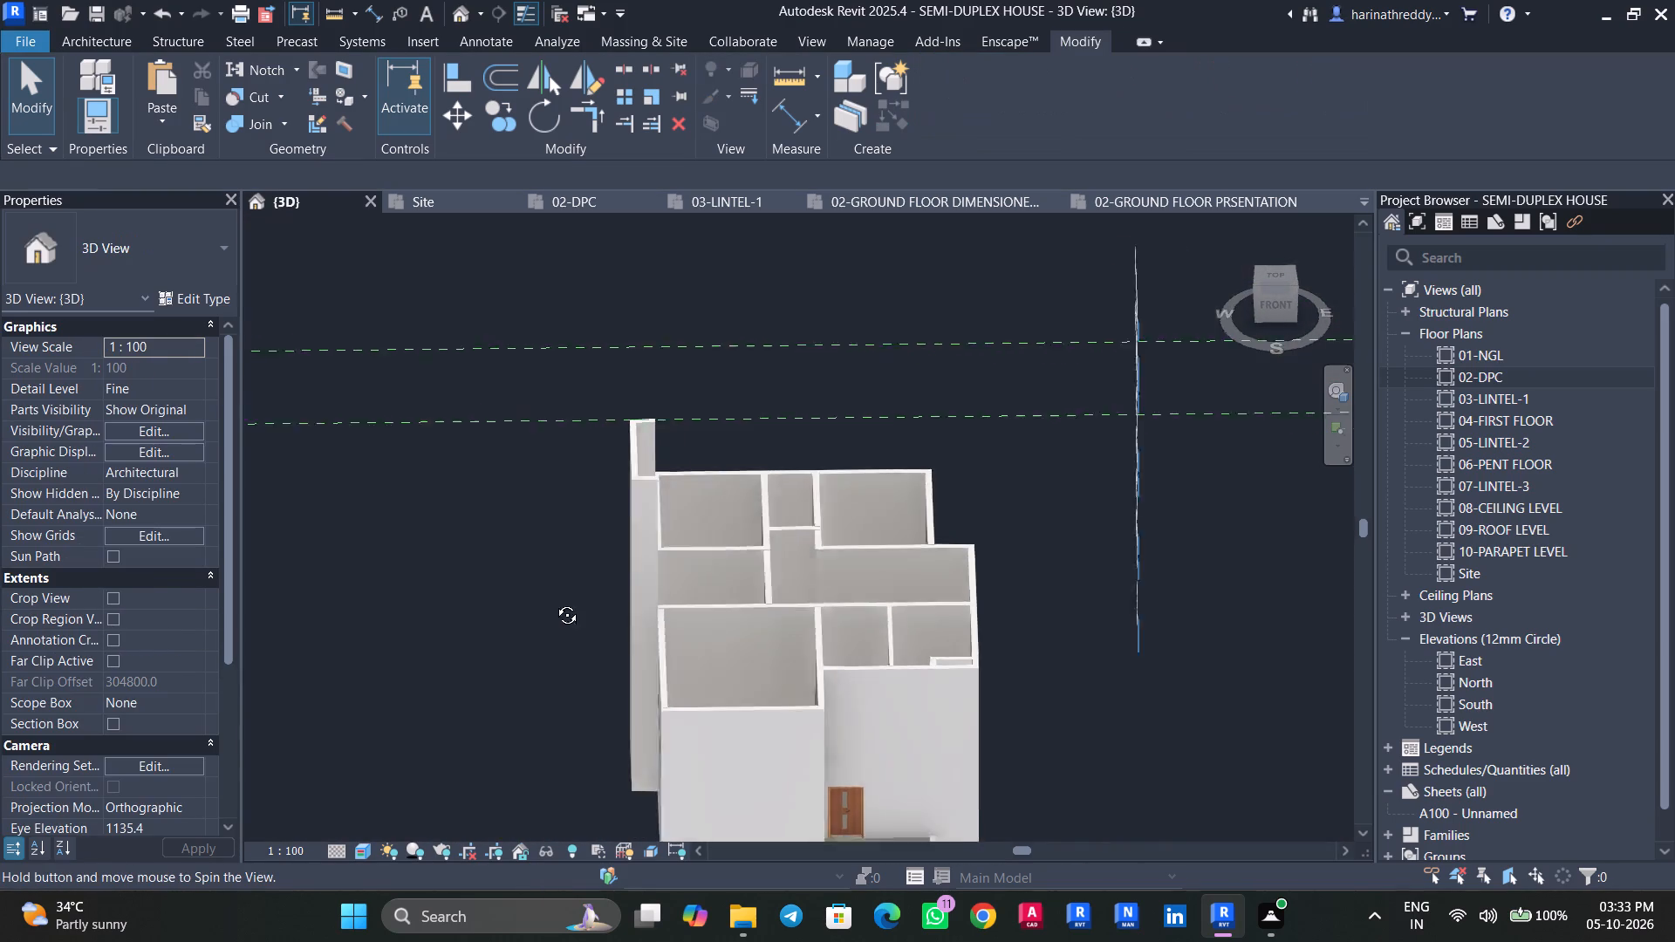
pyautogui.keyDown('shift'); pyautogui.moveTo(554, 602); pyautogui.dragTo(777, 483, button='middle'); pyautogui.keyUp('shift')
pyautogui.keyDown('shift'); pyautogui.moveTo(721, 821); pyautogui.dragTo(745, 726, button='middle'); pyautogui.keyUp('shift')
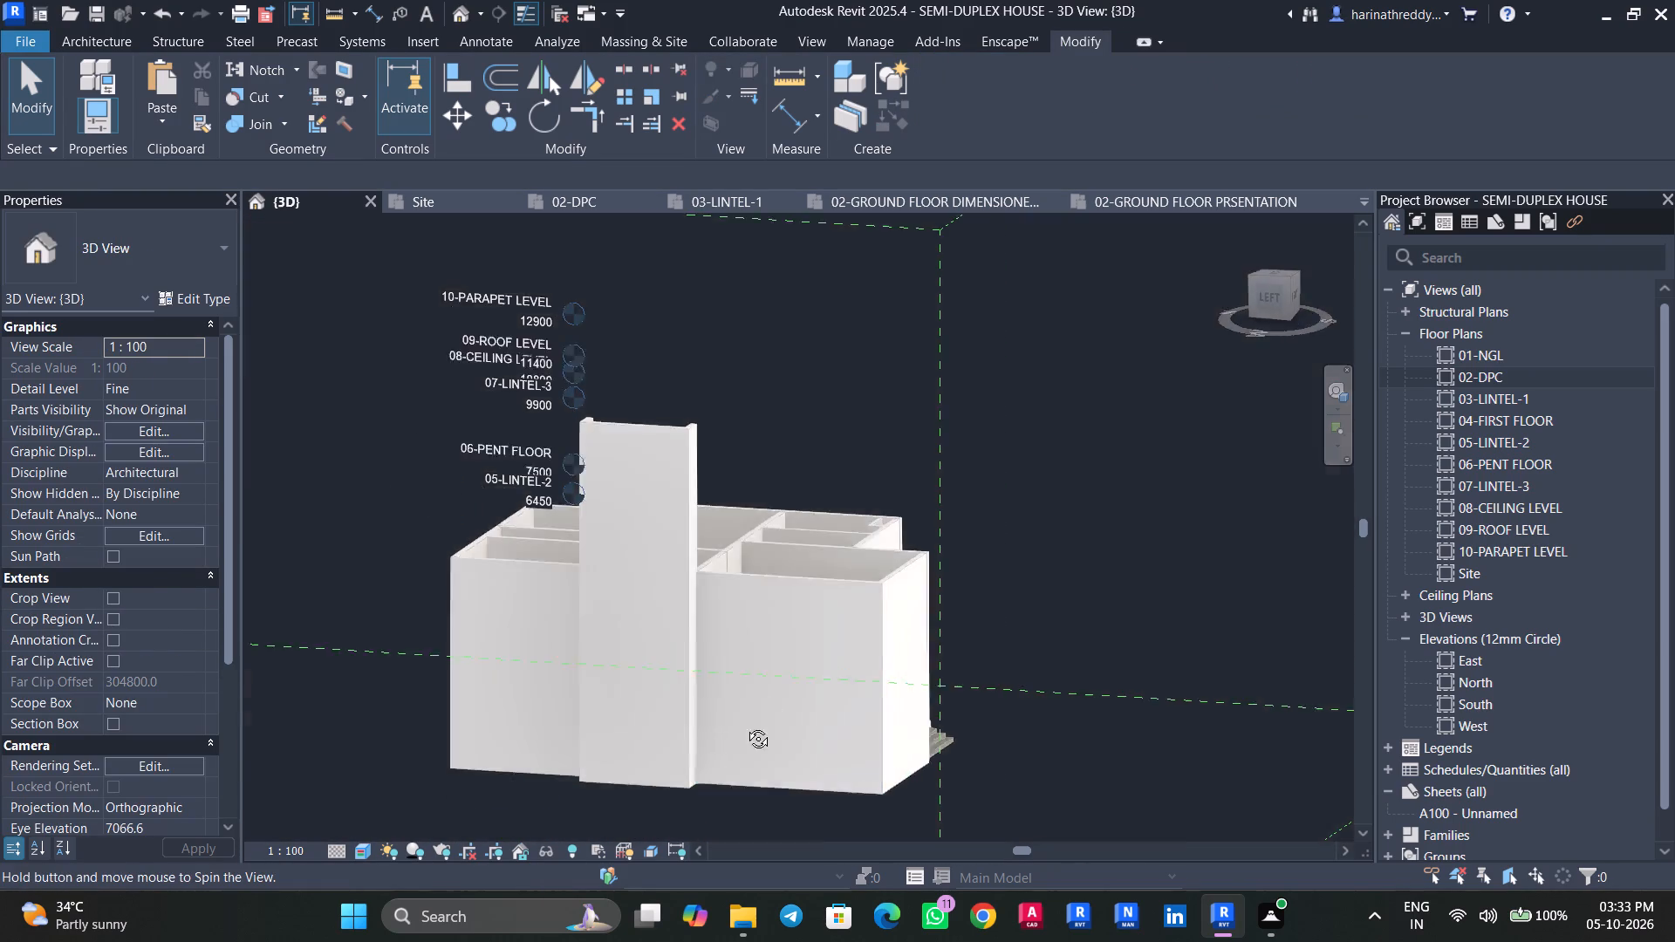
pyautogui.keyDown('shift'); pyautogui.moveTo(745, 726); pyautogui.dragTo(1004, 429, button='middle'); pyautogui.keyUp('shift')
# Inspect the 01-FLOOR MAIN slab and the wall bases around it from underneath the house.
pyautogui.scroll(4, 509, 630)
pyautogui.keyDown('shift'); pyautogui.moveTo(479, 661); pyautogui.dragTo(428, 707, button='middle'); pyautogui.keyUp('shift')
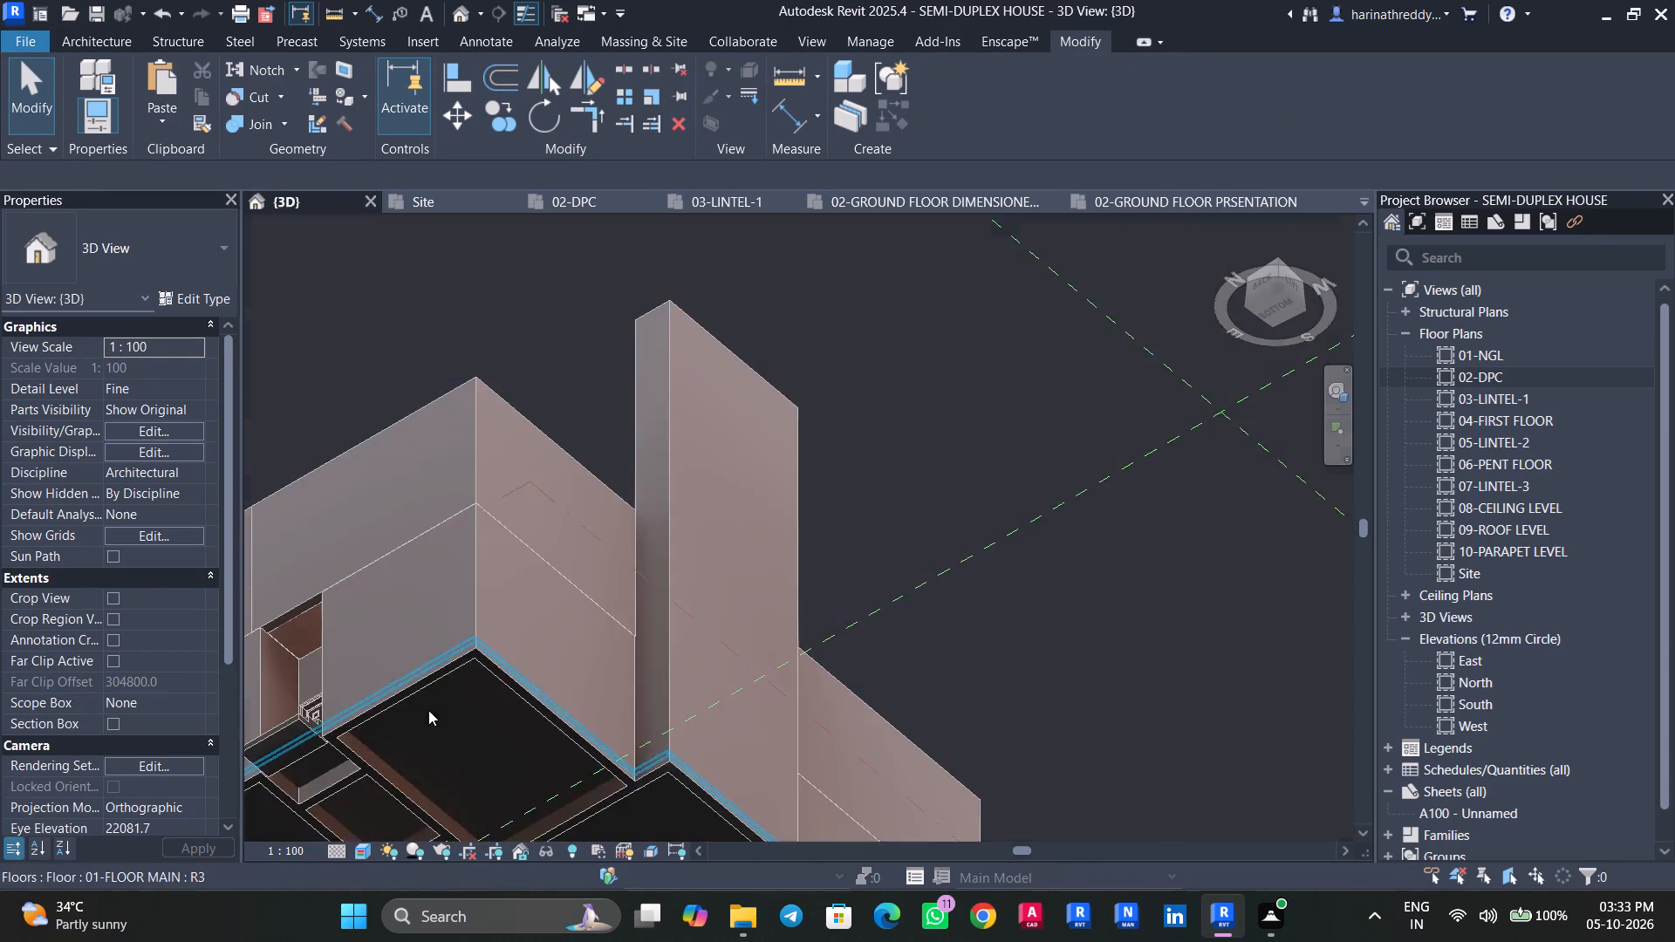
pyautogui.moveTo(451, 731); pyautogui.dragTo(785, 508, button='middle')
pyautogui.scroll(1, 708, 558)
pyautogui.scroll(5, 609, 633)
pyautogui.click(573, 647)
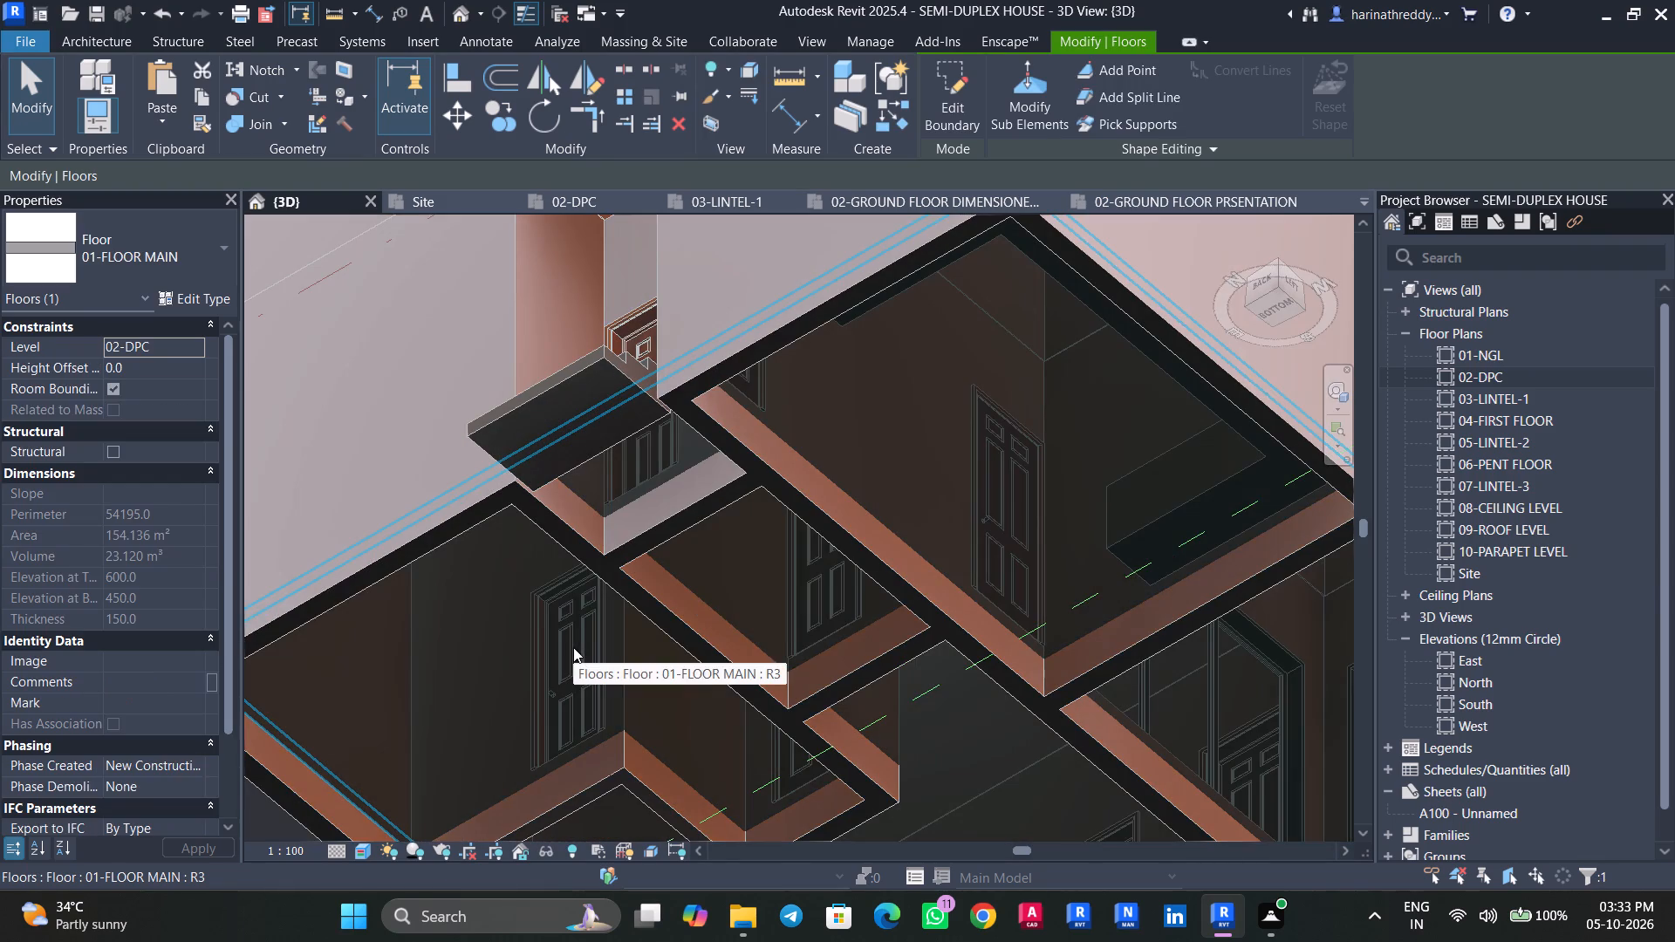
pyautogui.keyDown('shift'); pyautogui.moveTo(574, 647); pyautogui.dragTo(525, 728, button='middle'); pyautogui.keyUp('shift')
pyautogui.press('Escape')
pyautogui.press('Escape')
pyautogui.click(706, 612)
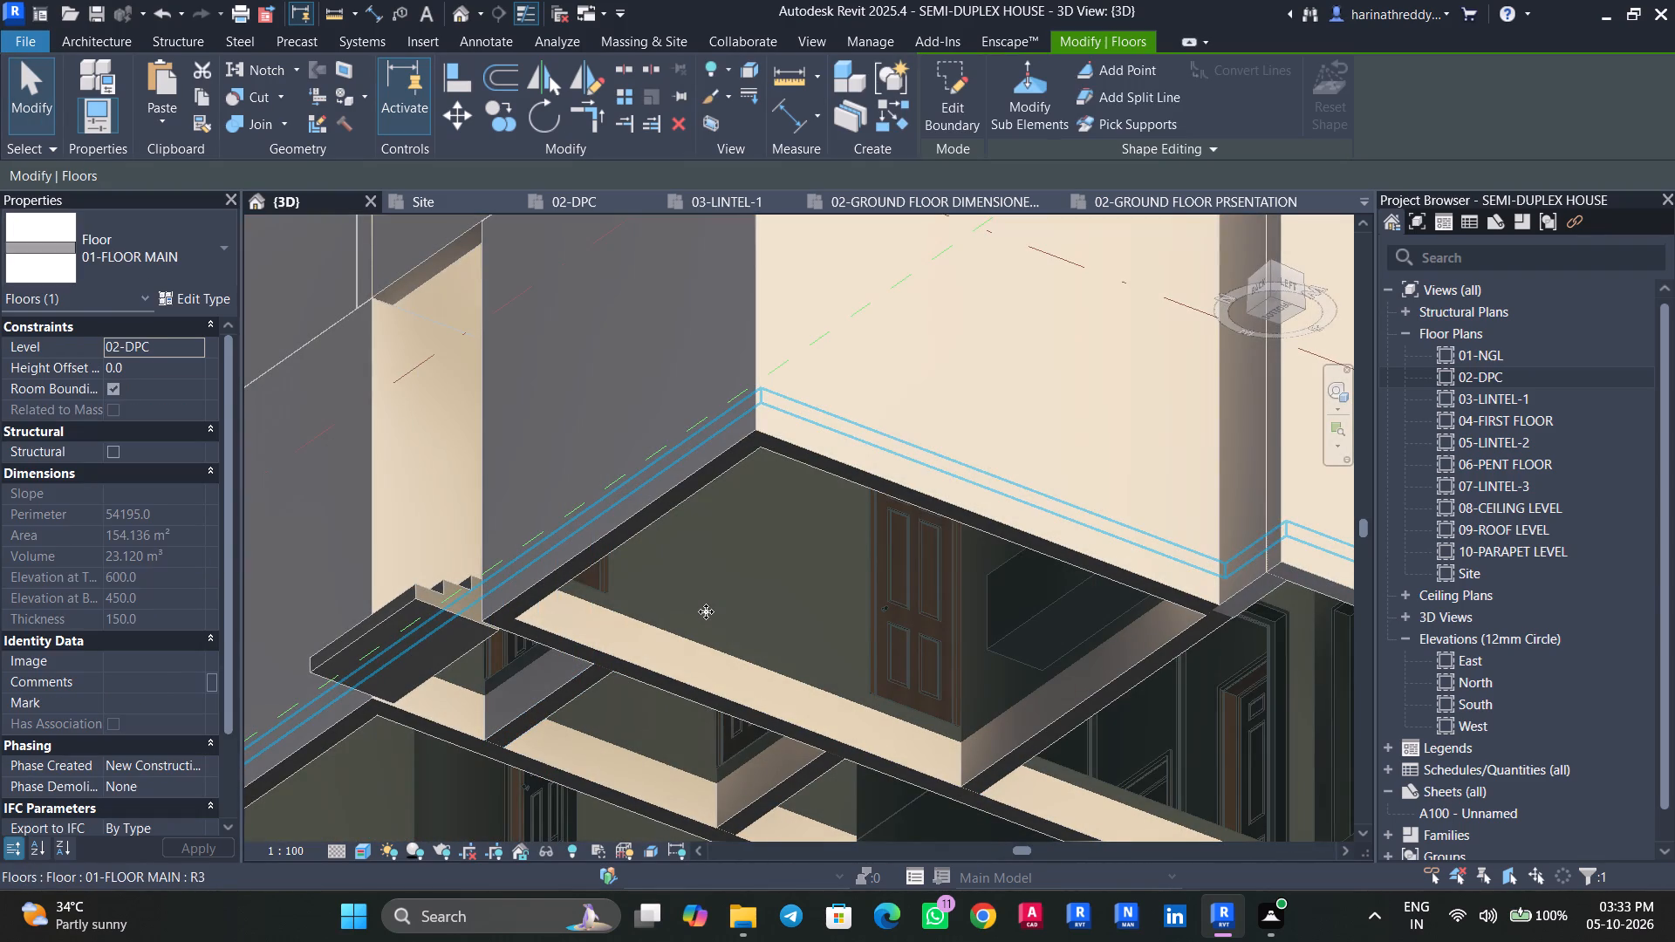
pyautogui.keyDown('shift'); pyautogui.moveTo(646, 615); pyautogui.dragTo(440, 615, button='middle'); pyautogui.keyUp('shift')
pyautogui.keyDown('shift'); pyautogui.moveTo(748, 700); pyautogui.dragTo(832, 646, button='middle'); pyautogui.keyUp('shift')
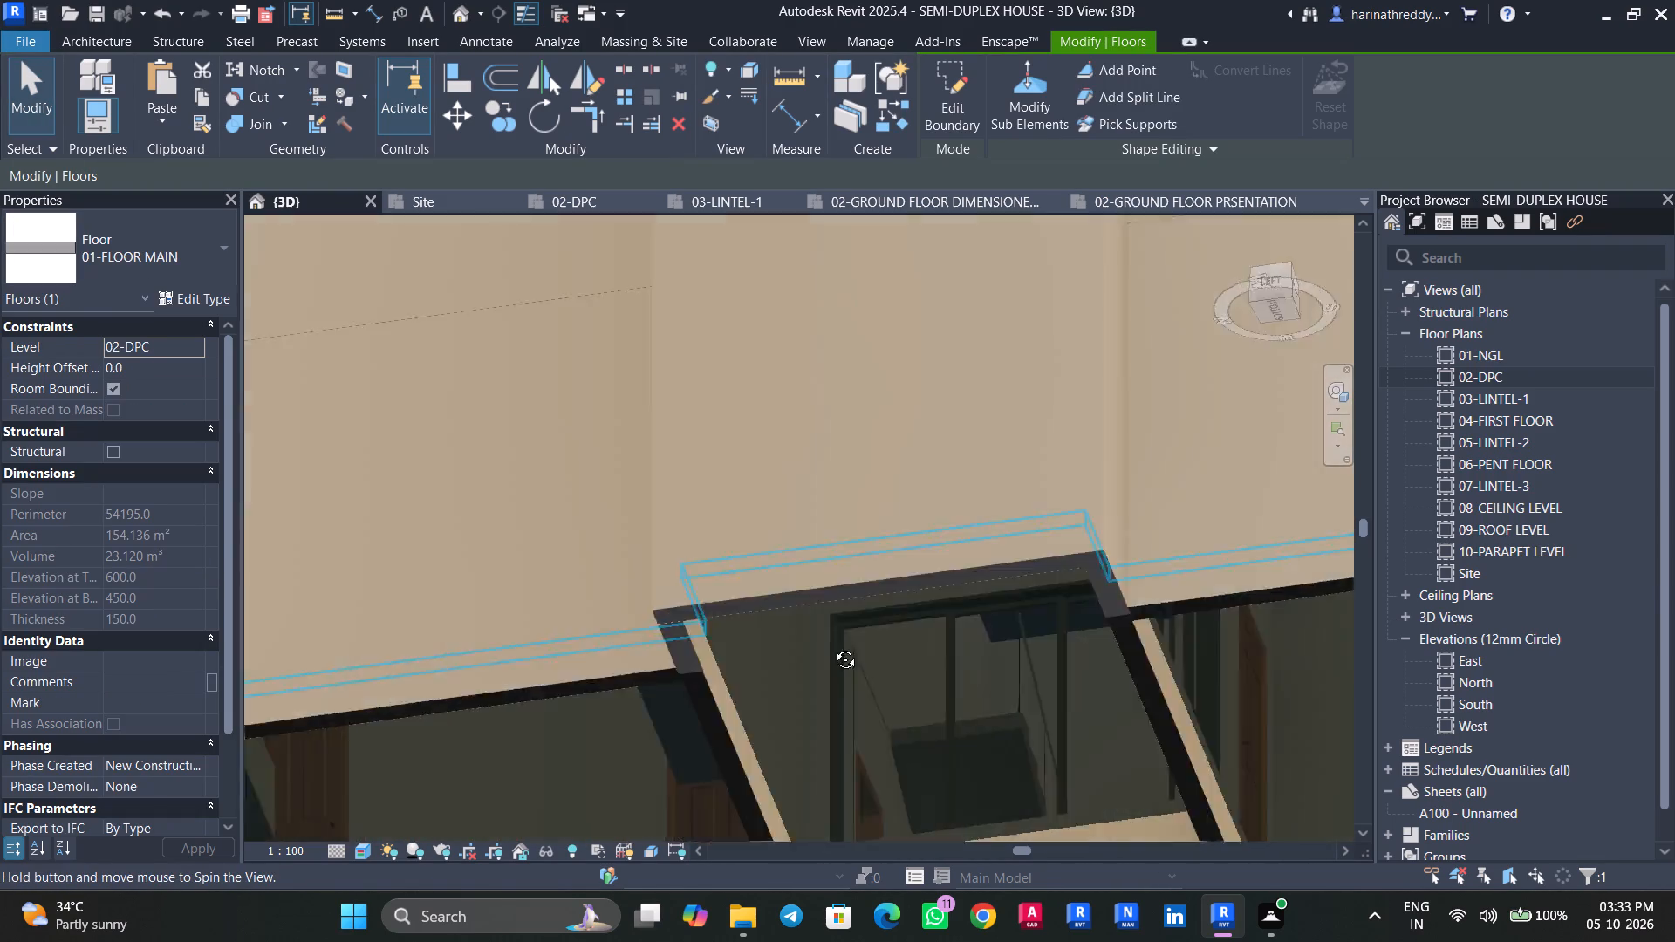
pyautogui.keyDown('shift'); pyautogui.moveTo(832, 646); pyautogui.dragTo(1057, 690, button='middle'); pyautogui.keyUp('shift')
pyautogui.moveTo(1060, 692); pyautogui.dragTo(573, 584, button='middle')
pyautogui.press('Escape')
pyautogui.press('Escape')
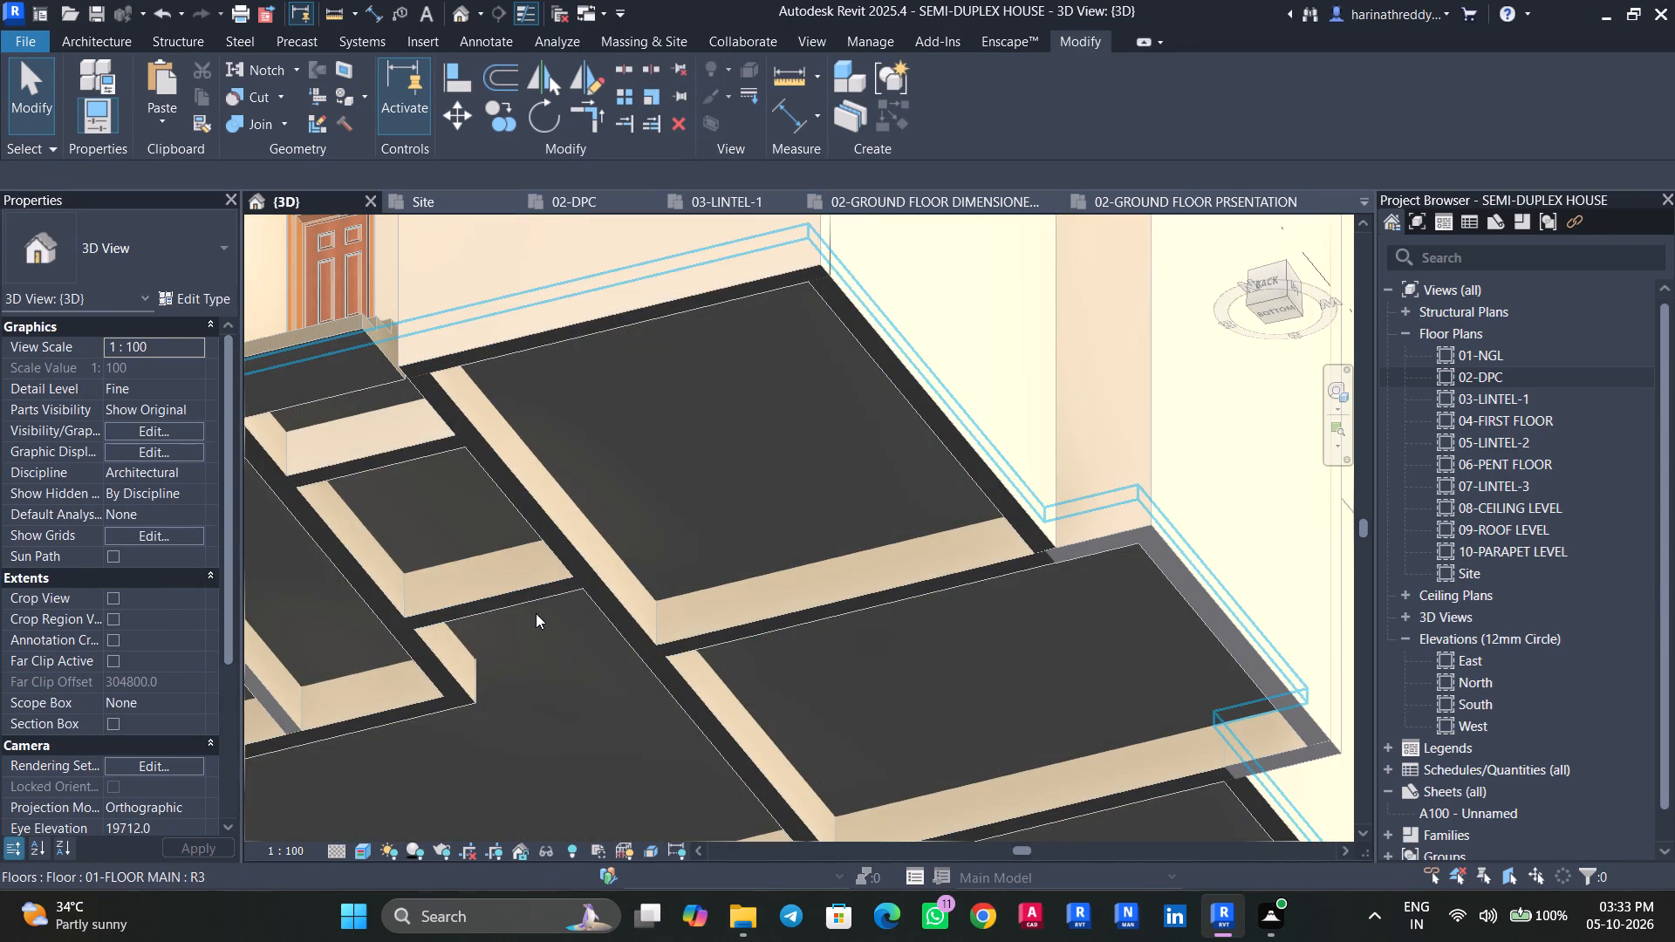
pyautogui.click(565, 640)
pyautogui.keyDown('shift'); pyautogui.moveTo(587, 669); pyautogui.dragTo(757, 789, button='middle'); pyautogui.keyUp('shift')
pyautogui.press('Escape')
pyautogui.press('Escape')
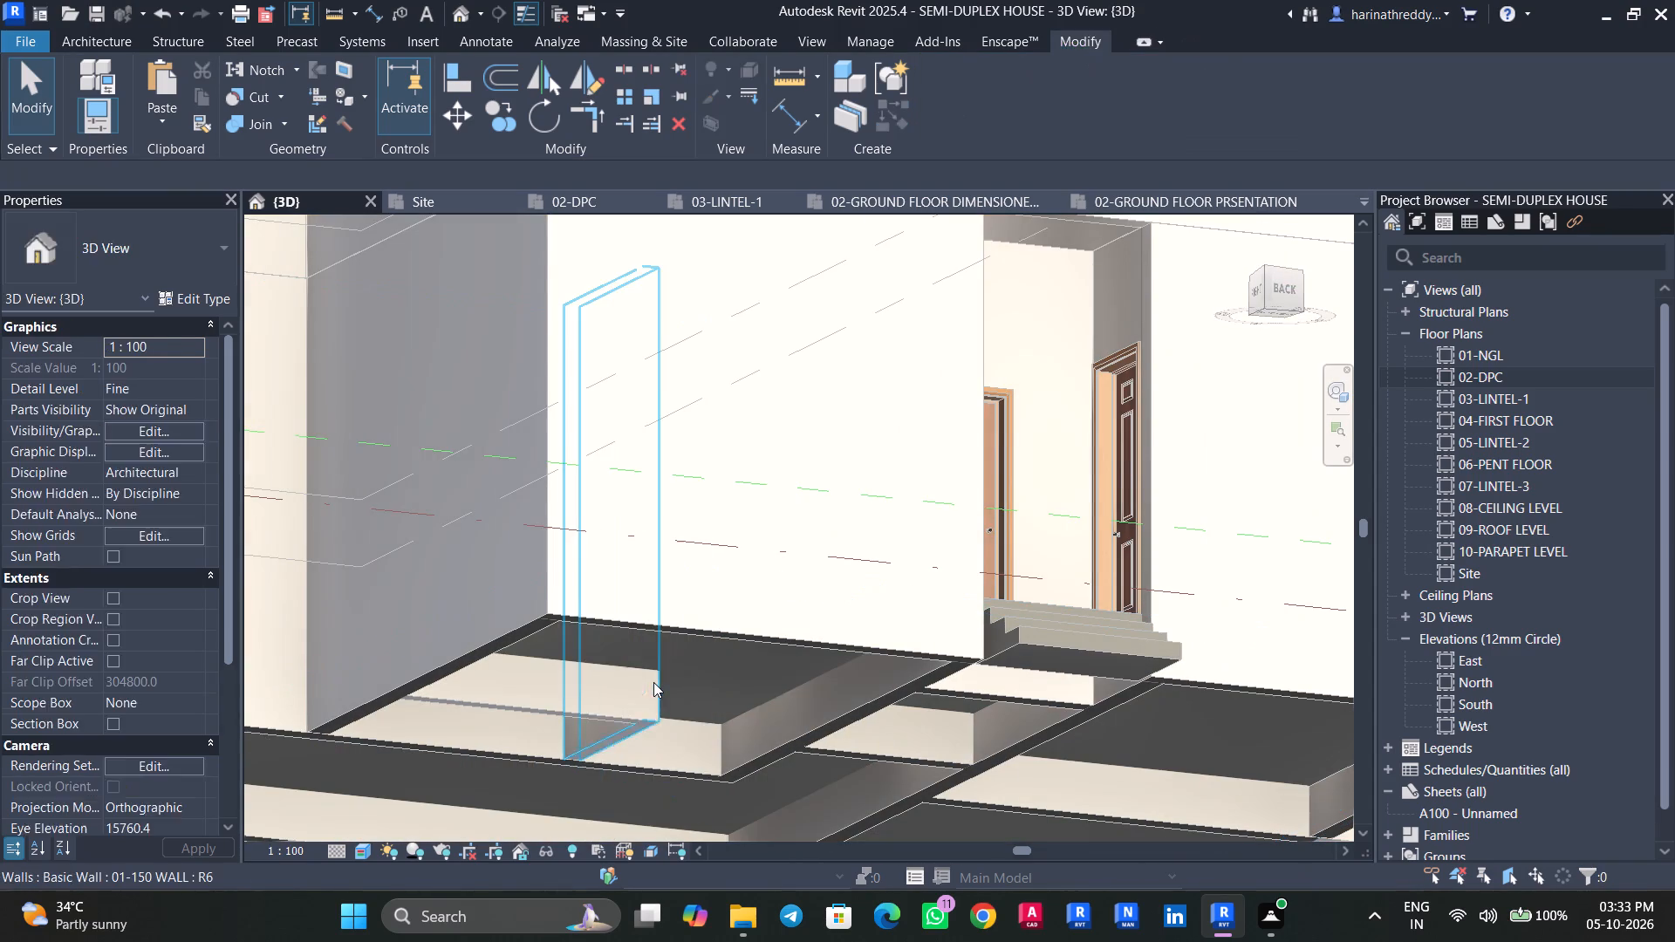
pyautogui.click(653, 682)
pyautogui.press('Escape')
pyautogui.press('Escape')
pyautogui.click(731, 689)
pyautogui.keyDown('shift'); pyautogui.moveTo(769, 704); pyautogui.dragTo(601, 769, button='middle'); pyautogui.keyUp('shift')
pyautogui.press('Escape')
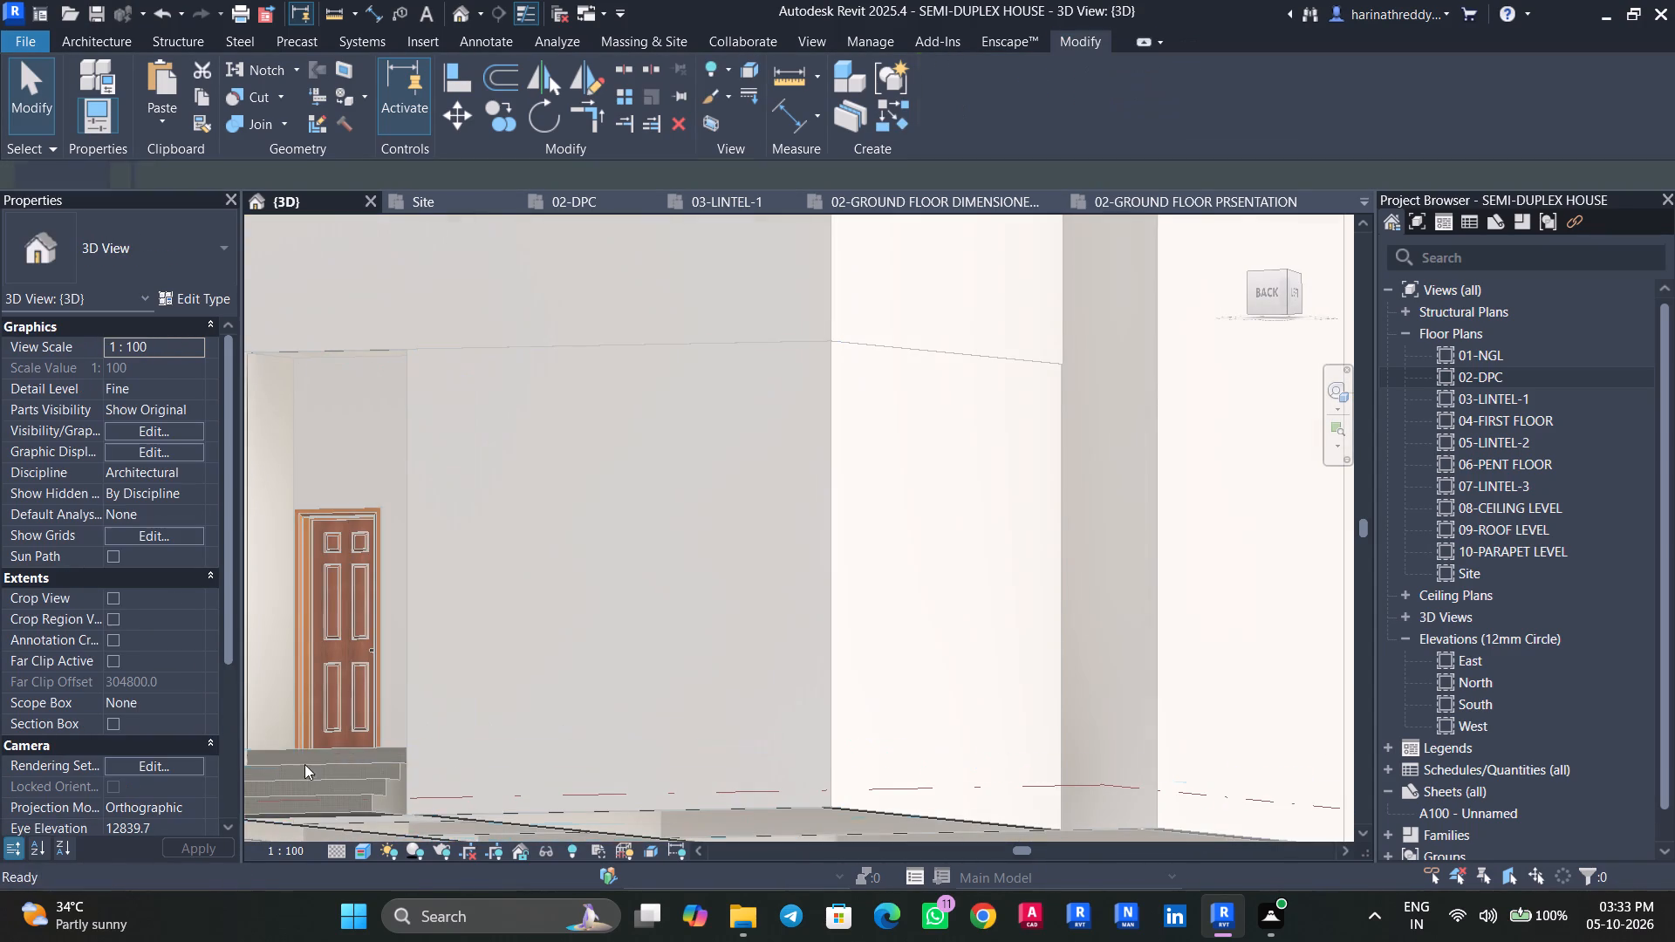
pyautogui.press('Escape')
# Recheck the main floor's extent from below, around the projecting dining bay and the neighbouring rooms.
pyautogui.click(371, 753)
pyautogui.keyDown('shift'); pyautogui.moveTo(578, 754); pyautogui.dragTo(491, 468, button='middle'); pyautogui.keyUp('shift')
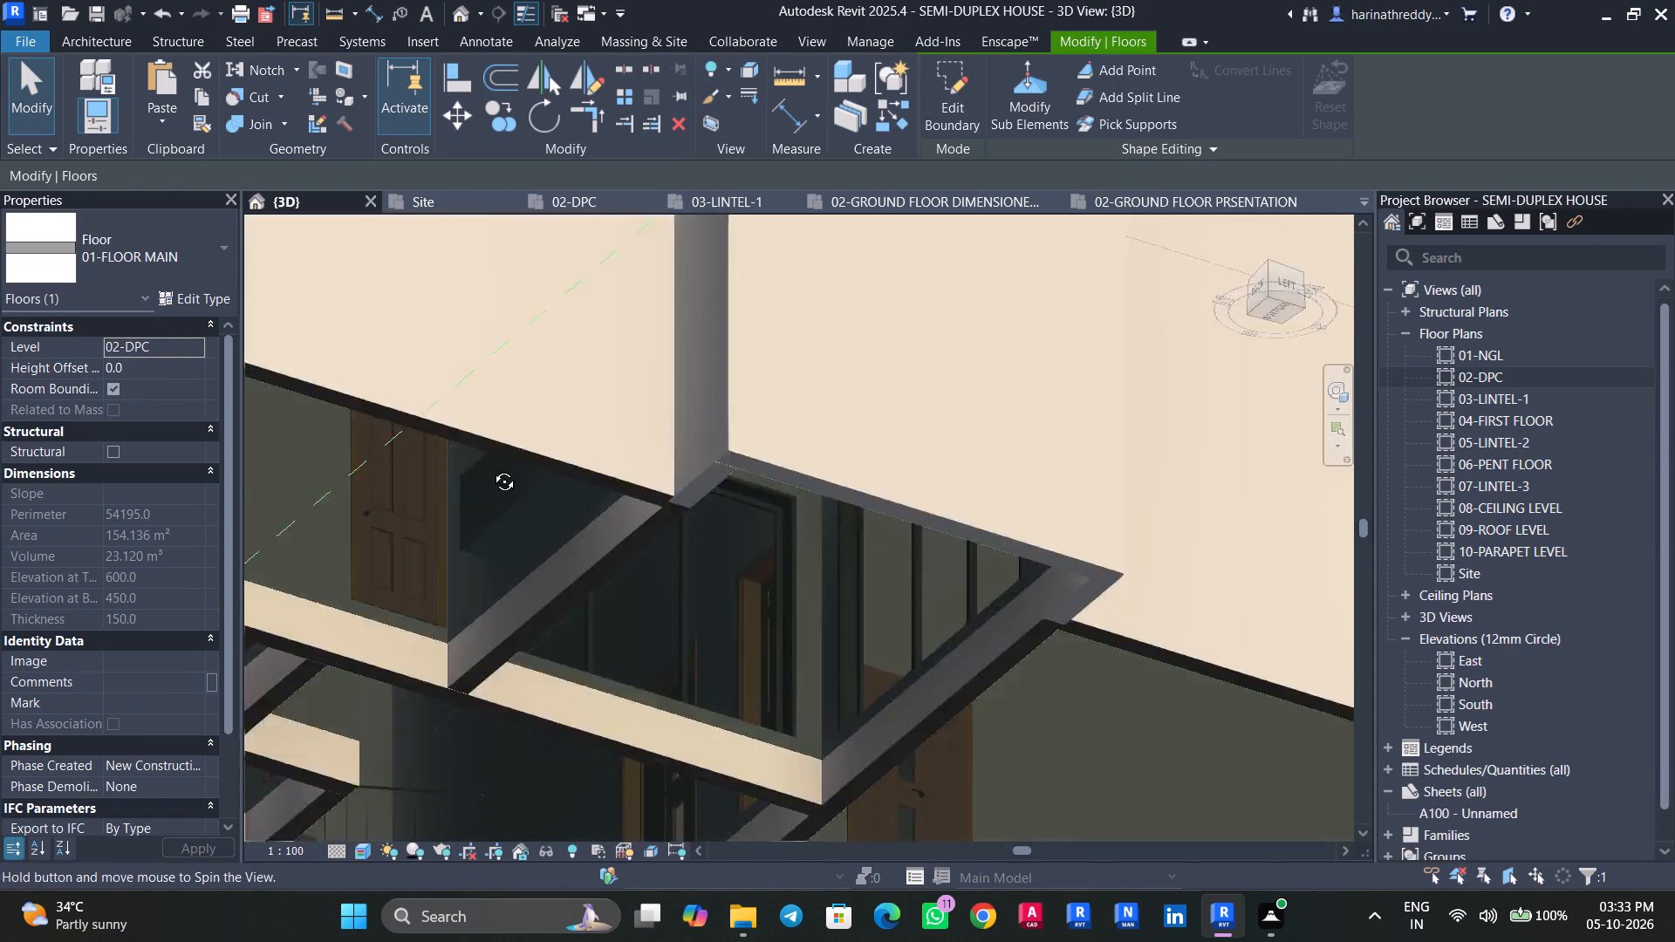
pyautogui.keyDown('shift'); pyautogui.moveTo(491, 468); pyautogui.dragTo(507, 443, button='middle'); pyautogui.keyUp('shift')
pyautogui.press('Escape')
pyautogui.press('Escape')
pyautogui.press('Escape')
pyautogui.click(816, 565)
pyautogui.press('Escape')
pyautogui.press('Escape')
pyautogui.scroll(1, 803, 570)
pyautogui.keyDown('shift'); pyautogui.moveTo(803, 570); pyautogui.dragTo(749, 572, button='middle'); pyautogui.keyUp('shift')
pyautogui.click(746, 572)
pyautogui.press('Escape')
pyautogui.press('Escape')
pyautogui.keyDown('shift'); pyautogui.moveTo(765, 572); pyautogui.dragTo(661, 642, button='middle'); pyautogui.keyUp('shift')
pyautogui.click(935, 579)
pyautogui.press('Escape')
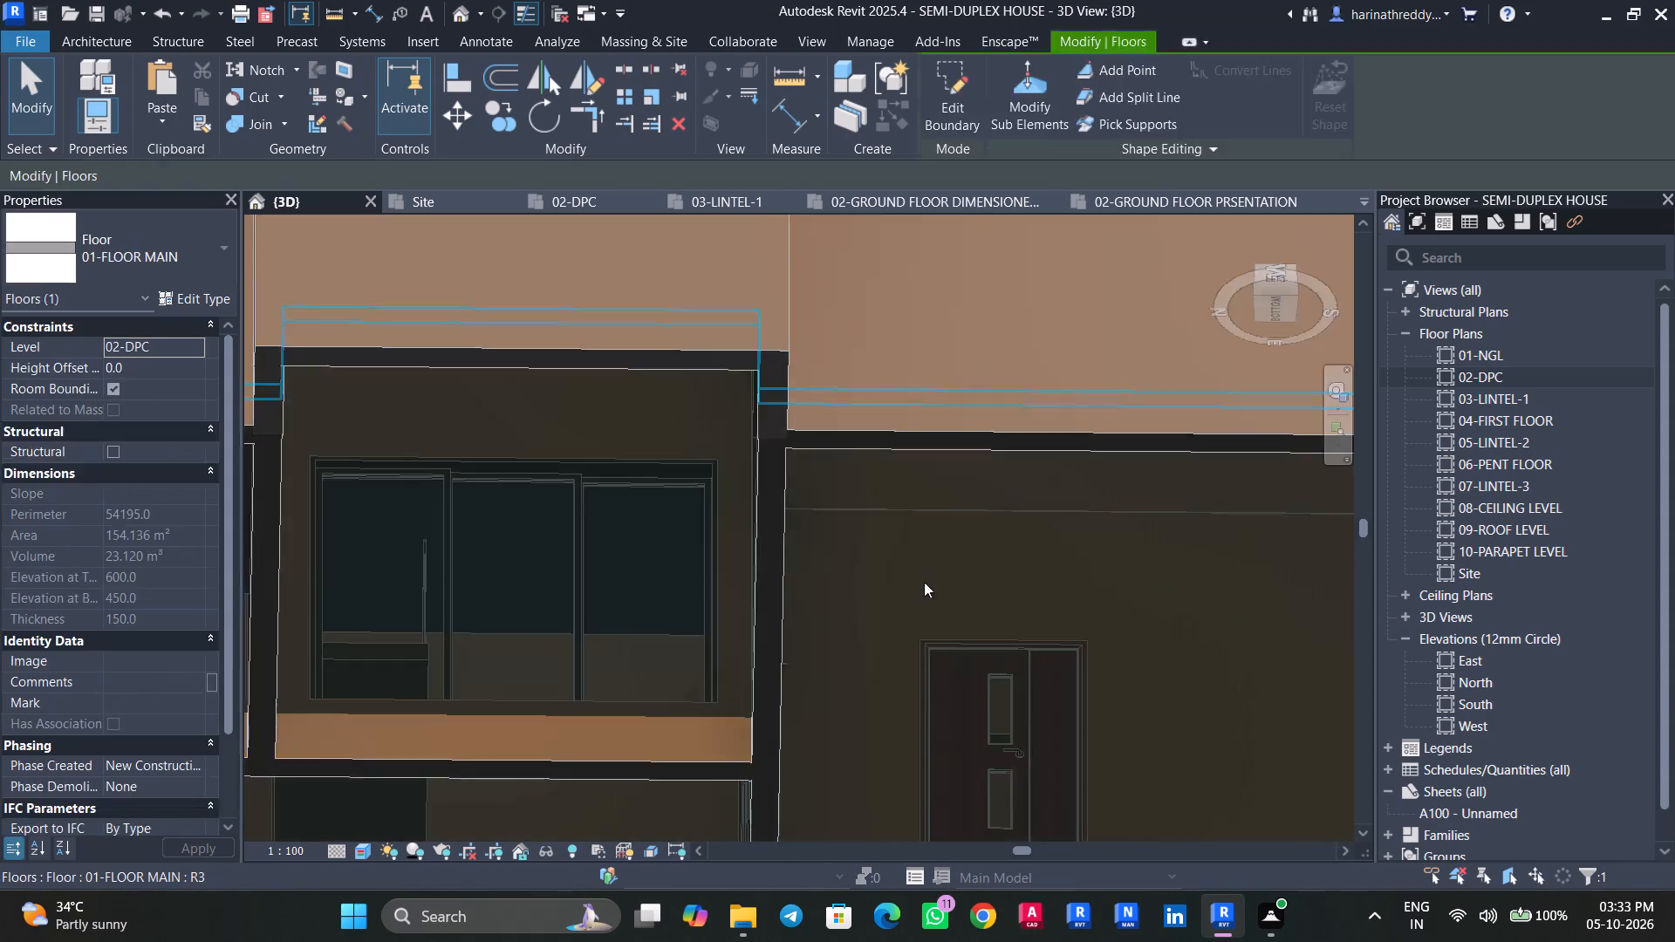
pyautogui.press('Escape')
pyautogui.scroll(-4, 898, 584)
pyautogui.keyDown('shift'); pyautogui.moveTo(901, 584); pyautogui.dragTo(782, 625, button='middle'); pyautogui.keyUp('shift')
pyautogui.click(830, 609)
pyautogui.press('Escape')
pyautogui.click(947, 602)
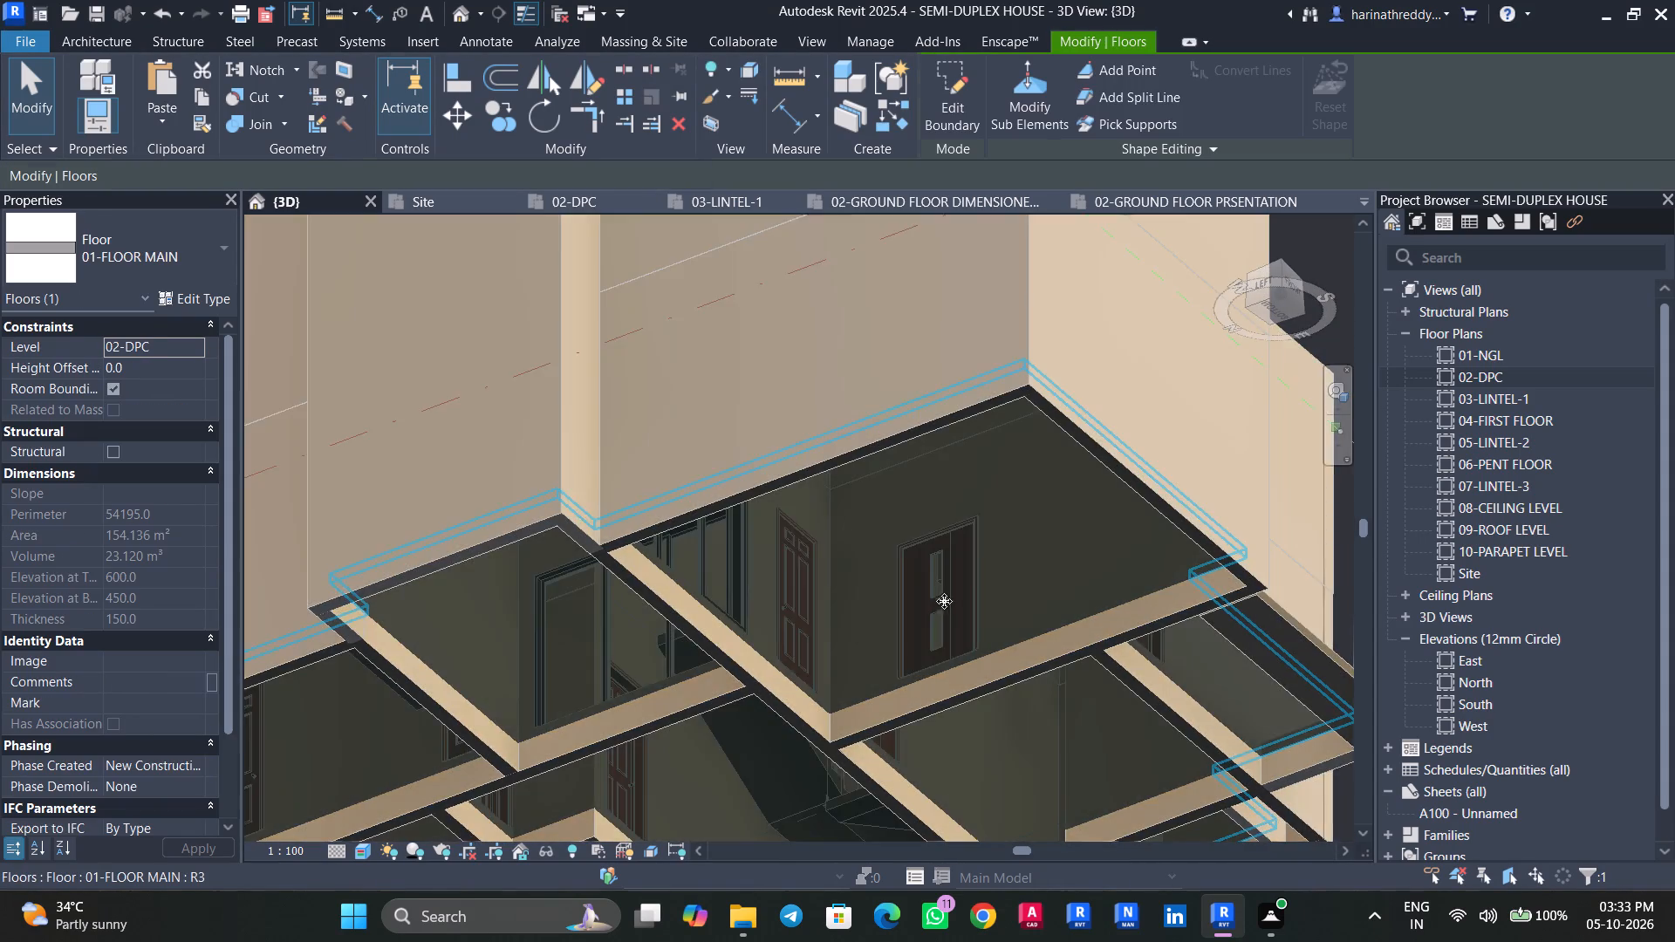
pyautogui.scroll(4, 939, 606)
pyautogui.press('Escape')
pyautogui.press('Escape')
pyautogui.keyDown('shift'); pyautogui.moveTo(939, 606); pyautogui.dragTo(811, 706, button='middle'); pyautogui.keyUp('shift')
pyautogui.scroll(-7, 811, 683)
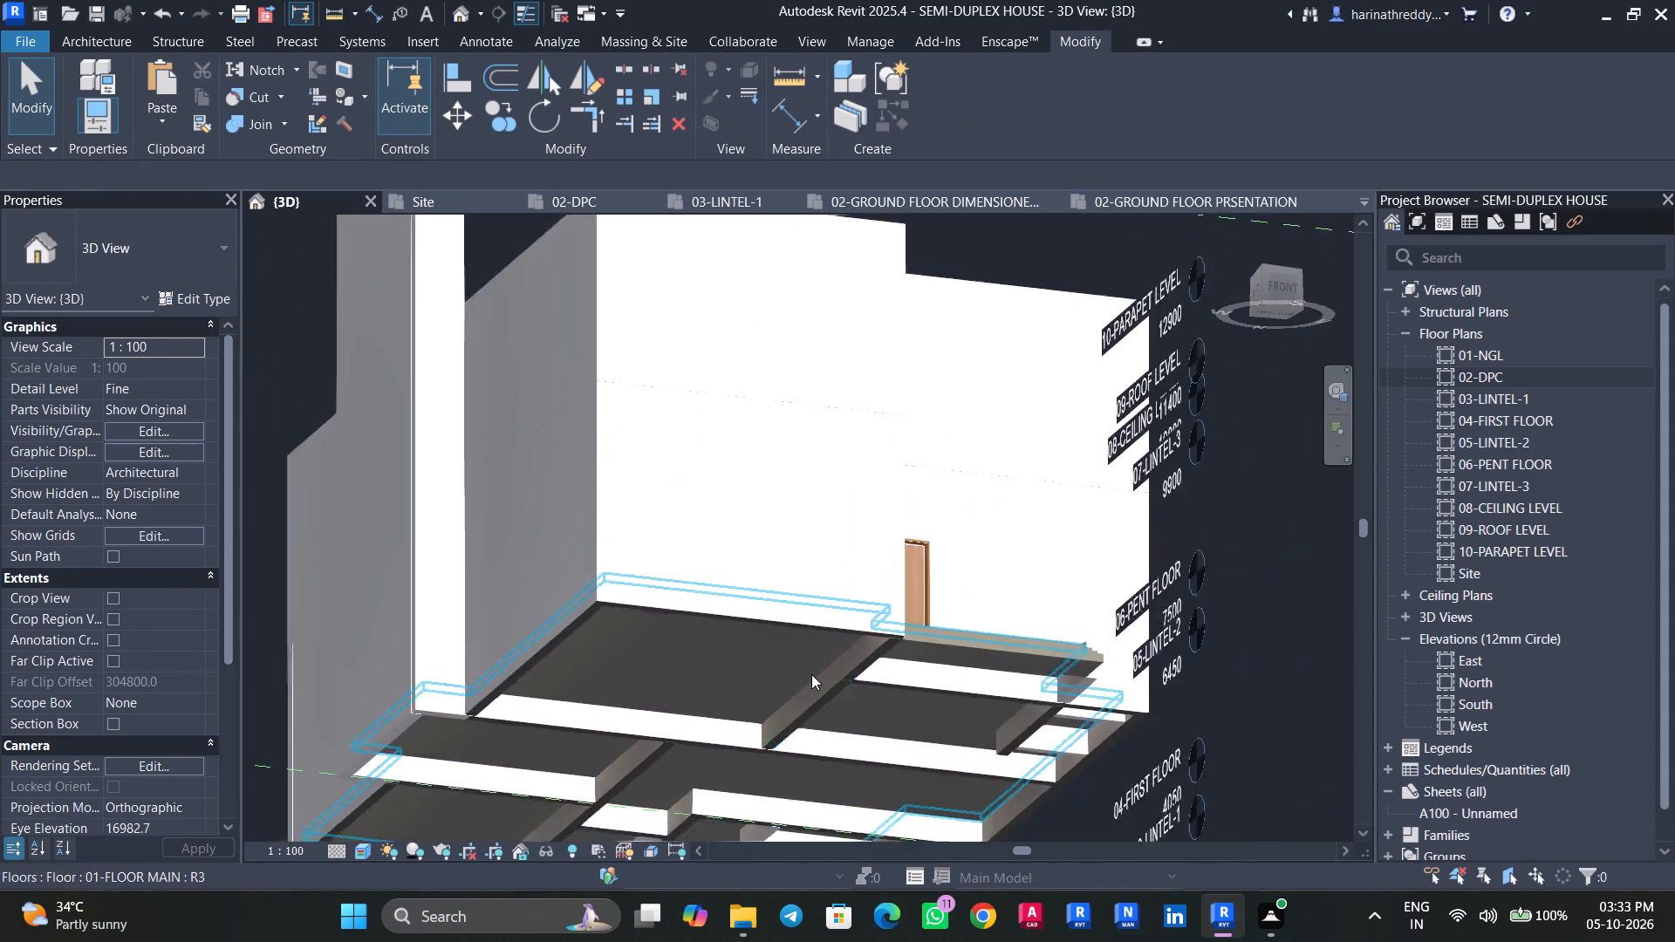
# Inspect the 01-FLOOR MAIN slab's edge in the projecting dining bay from above the open-topped house.
pyautogui.scroll(-4, 811, 674)
pyautogui.scroll(2, 812, 672)
pyautogui.scroll(-4, 815, 666)
pyautogui.keyDown('shift'); pyautogui.moveTo(1061, 586); pyautogui.dragTo(984, 807, button='middle'); pyautogui.keyUp('shift')
pyautogui.keyDown('shift'); pyautogui.moveTo(1057, 636); pyautogui.dragTo(1019, 814, button='middle'); pyautogui.keyUp('shift')
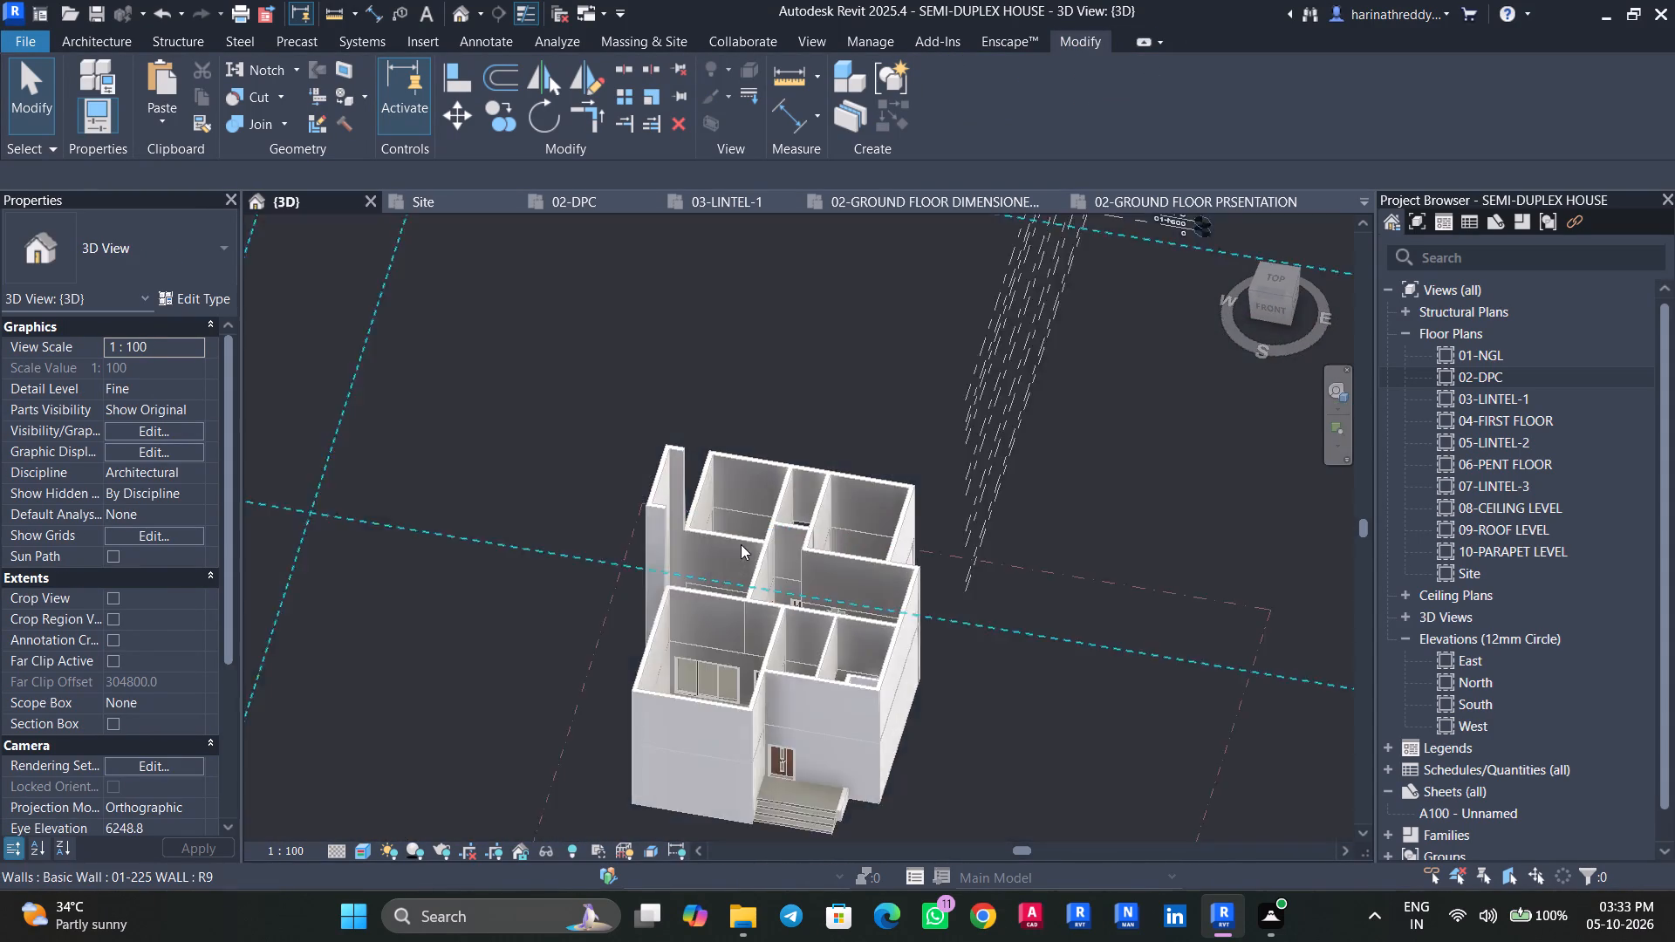
pyautogui.scroll(9, 740, 543)
pyautogui.keyDown('shift'); pyautogui.moveTo(727, 572); pyautogui.dragTo(650, 729, button='middle'); pyautogui.keyUp('shift')
pyautogui.scroll(-4, 636, 666)
pyautogui.moveTo(636, 661); pyautogui.dragTo(610, 566, button='middle')
pyautogui.scroll(10, 612, 592)
pyautogui.middleClick(616, 561)
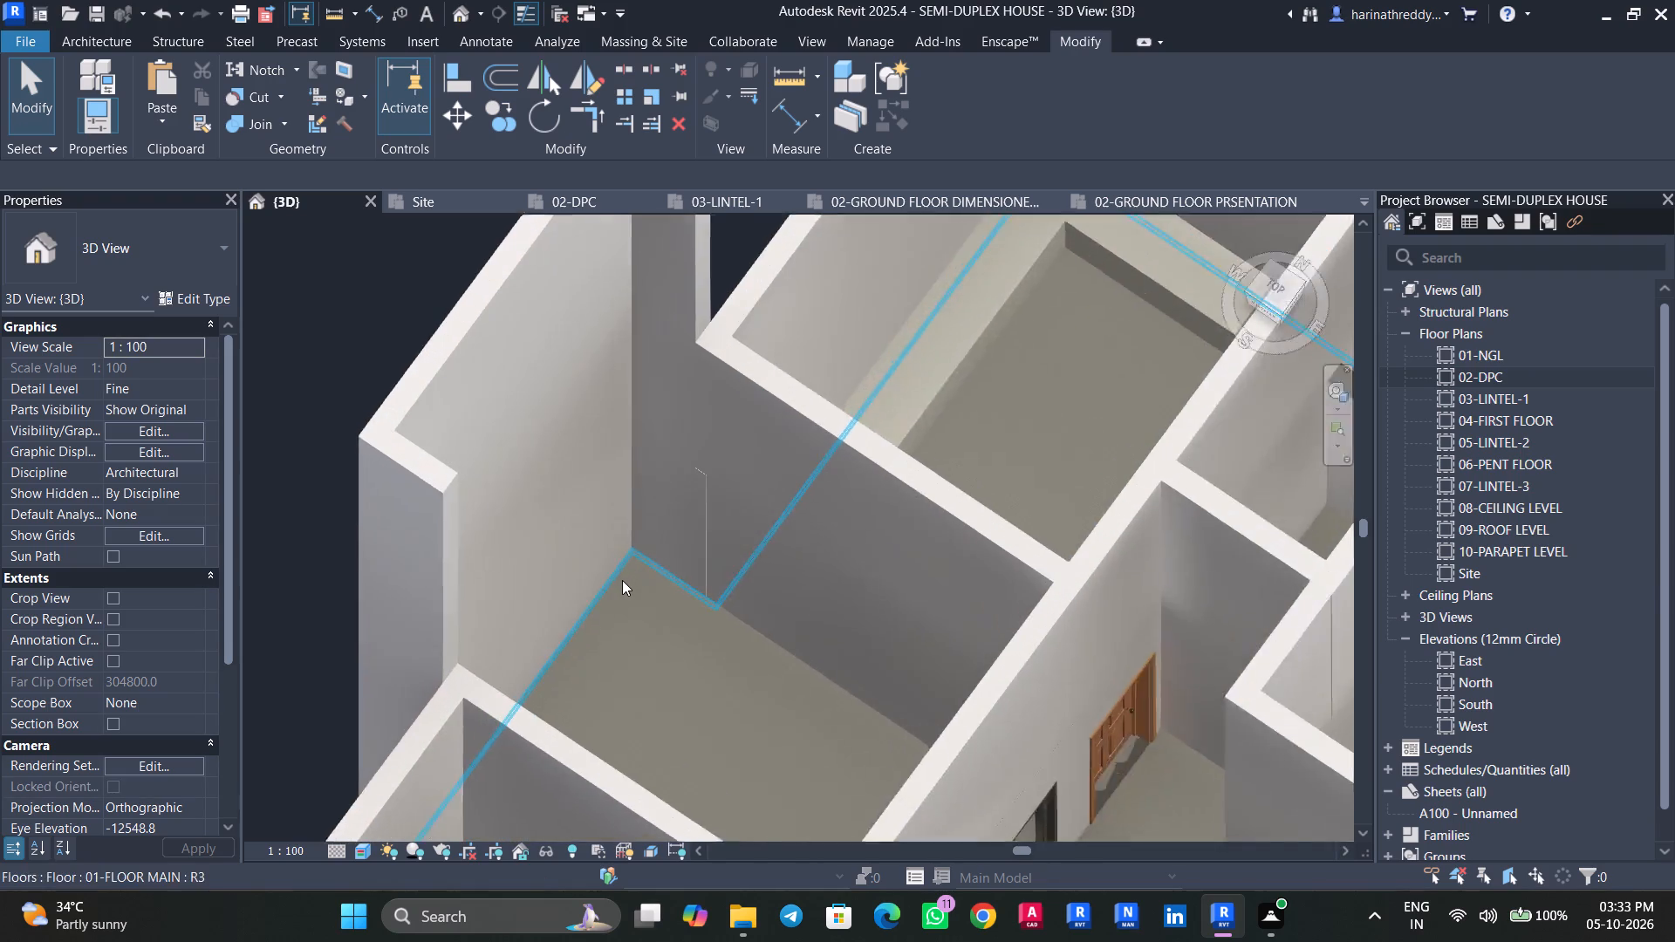
pyautogui.scroll(-10, 622, 580)
pyautogui.press('Escape')
pyautogui.press('Escape')
# Check the constraints of the dining bay's full-height walls and the walls of the adjoining inner partition.
pyautogui.keyDown('shift'); pyautogui.moveTo(626, 584); pyautogui.dragTo(710, 537, button='middle'); pyautogui.keyUp('shift')
pyautogui.scroll(7, 663, 565)
pyautogui.scroll(-1, 608, 597)
pyautogui.scroll(1, 608, 597)
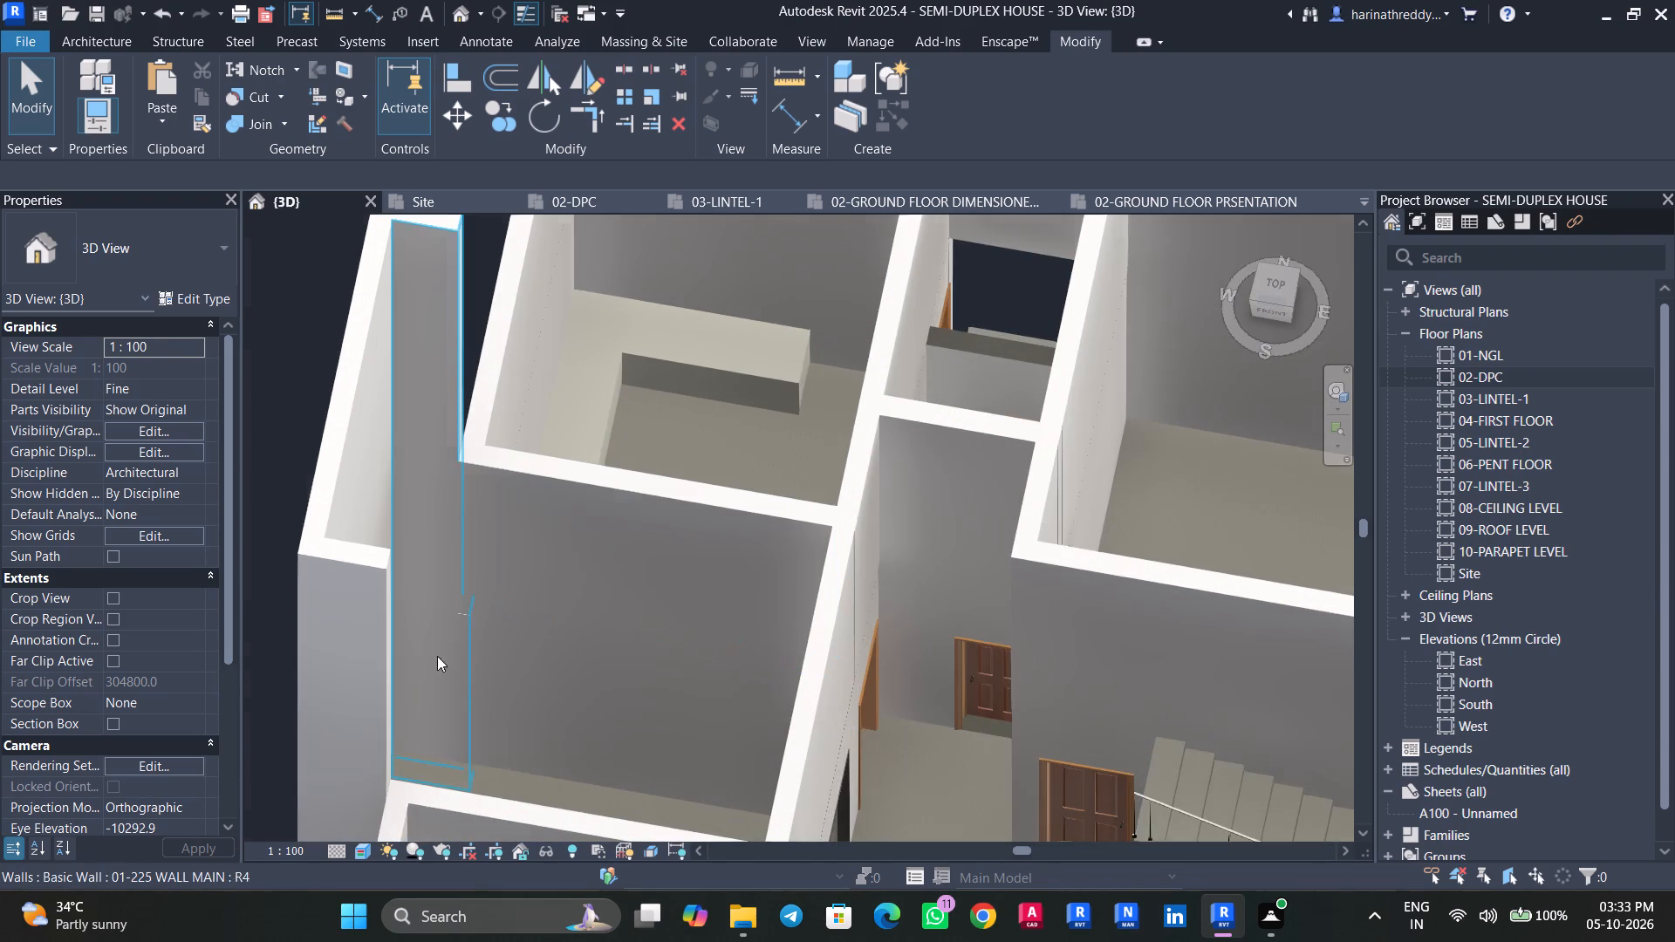
pyautogui.click(445, 666)
pyautogui.press('Escape')
pyautogui.press('Escape')
pyautogui.click(500, 662)
pyautogui.press('Escape')
pyautogui.click(493, 582)
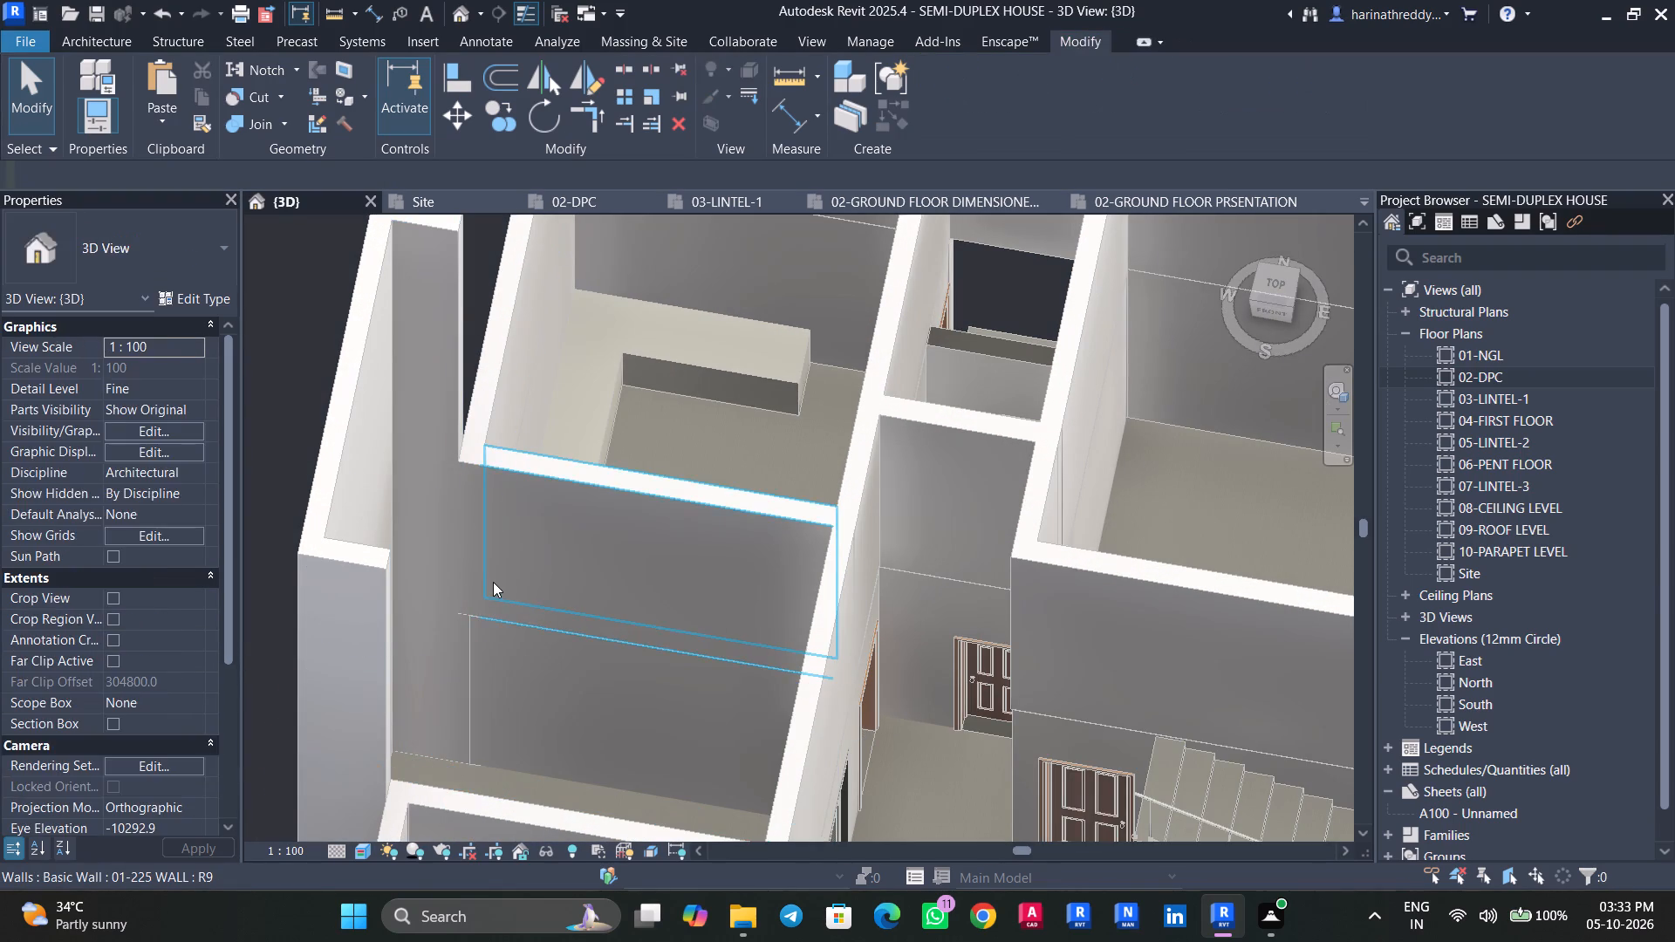
pyautogui.press('Escape')
pyautogui.click(445, 549)
pyautogui.keyDown('shift'); pyautogui.moveTo(450, 561); pyautogui.dragTo(480, 613, button='middle'); pyautogui.keyUp('shift')
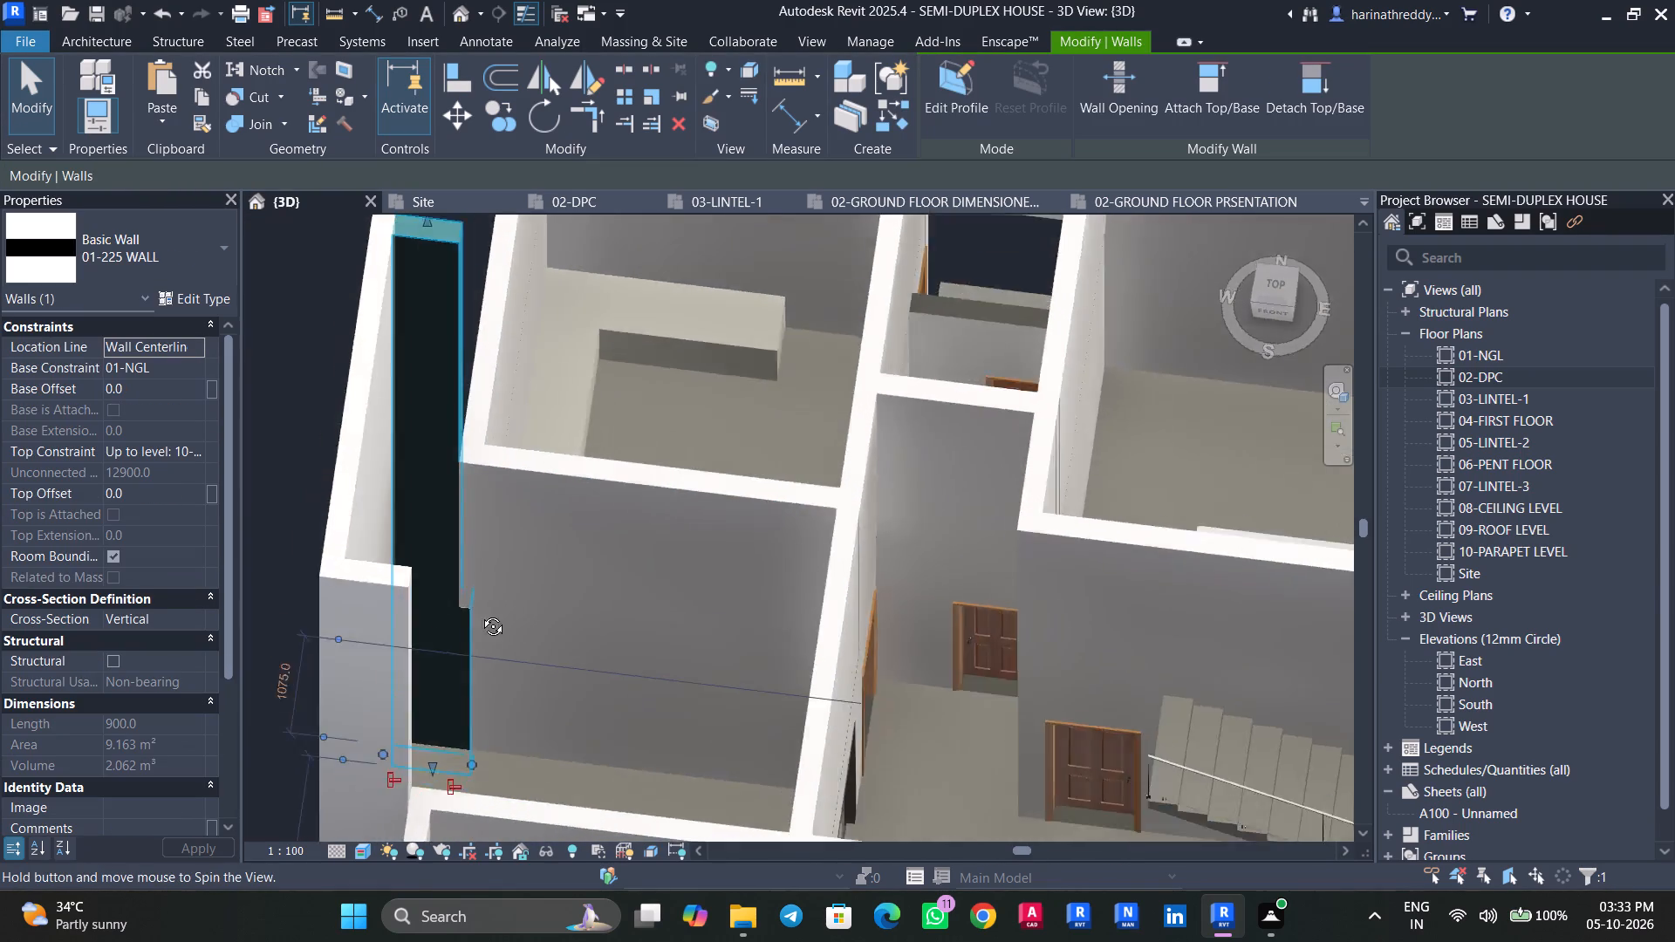
pyautogui.keyDown('shift'); pyautogui.moveTo(480, 613); pyautogui.dragTo(973, 493, button='middle'); pyautogui.keyUp('shift')
pyautogui.press('Escape')
pyautogui.press('Escape')
pyautogui.click(639, 568)
pyautogui.press('Escape')
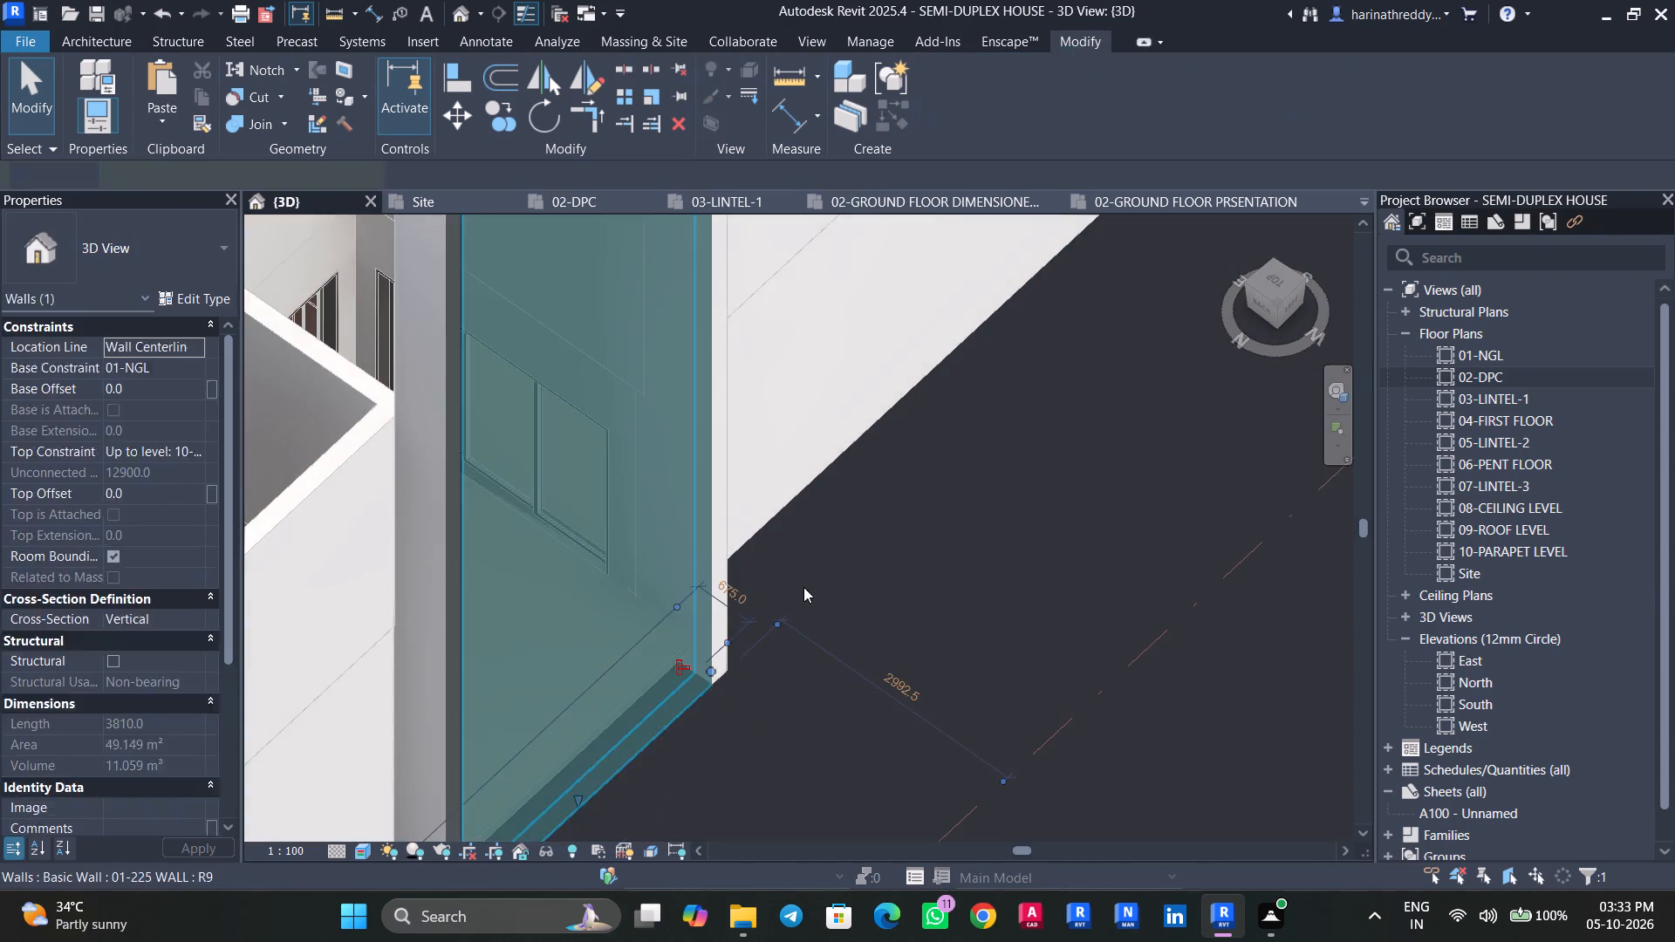
# Check the constraints of the front room's ground- and first-floor outer walls and the lower wall with the entrance door.
pyautogui.scroll(-4, 824, 583)
pyautogui.keyDown('shift'); pyautogui.moveTo(831, 579); pyautogui.dragTo(714, 605, button='middle'); pyautogui.keyUp('shift')
pyautogui.click(742, 548)
pyautogui.press('Escape')
pyautogui.moveTo(922, 631); pyautogui.dragTo(810, 648, button='middle')
pyautogui.press('Escape')
pyautogui.click(963, 581)
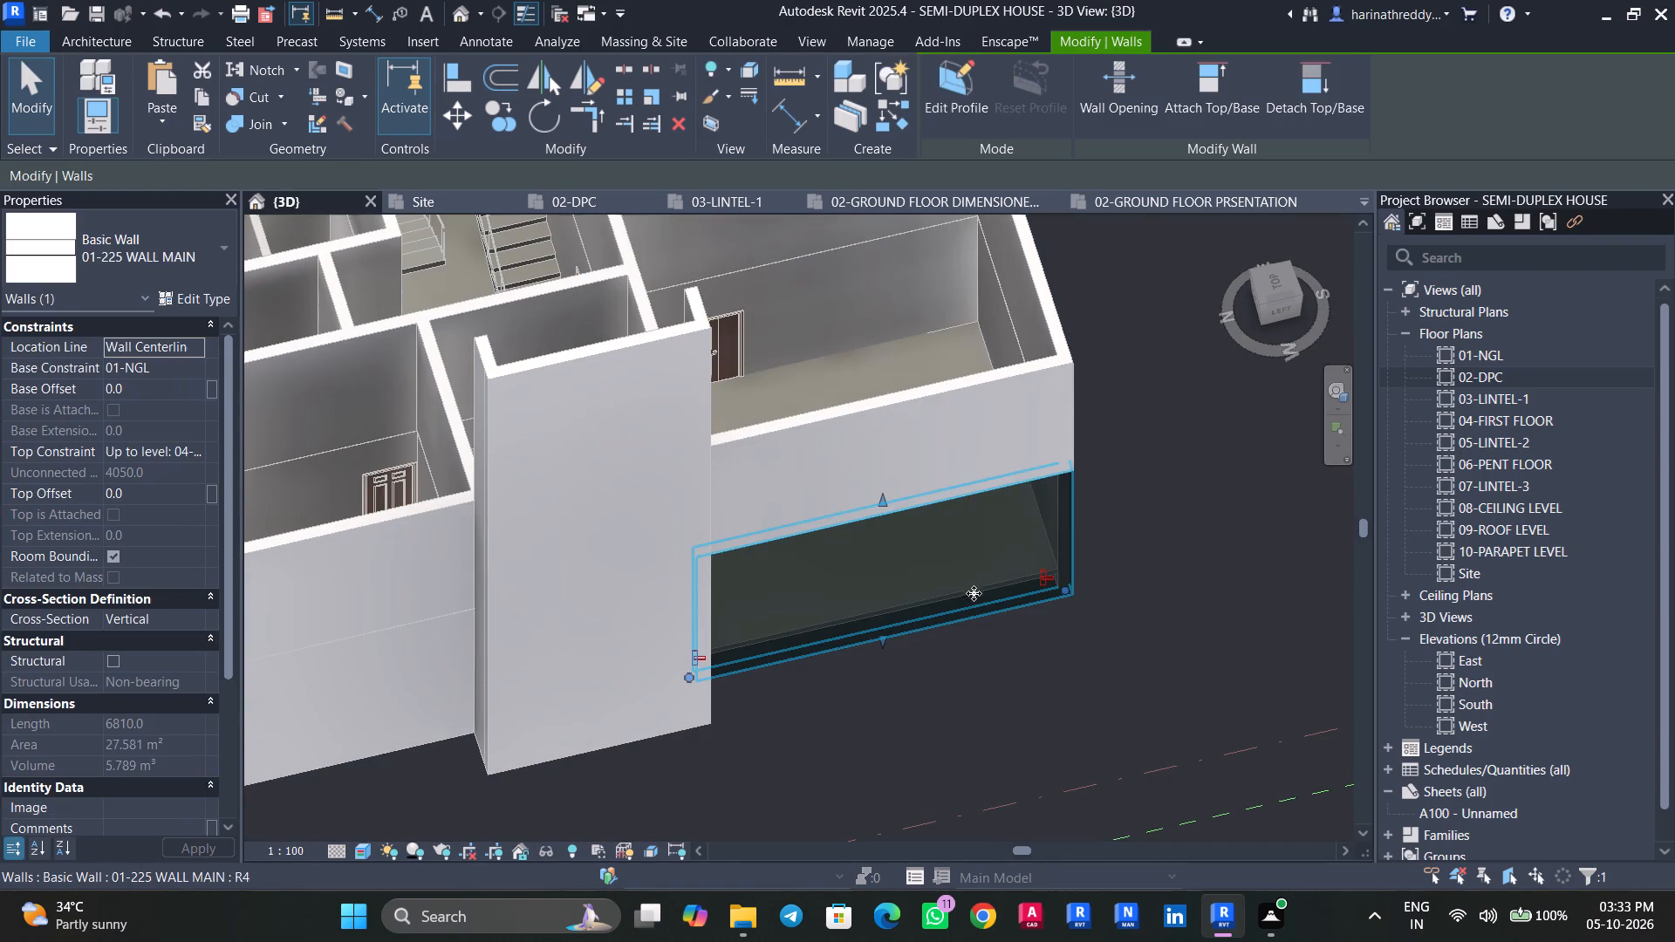
pyautogui.click(910, 445)
pyautogui.press('Escape')
pyautogui.keyDown('shift'); pyautogui.moveTo(1096, 557); pyautogui.dragTo(898, 600, button='middle'); pyautogui.keyUp('shift')
pyautogui.click(951, 495)
pyautogui.press('Escape')
pyautogui.click(941, 521)
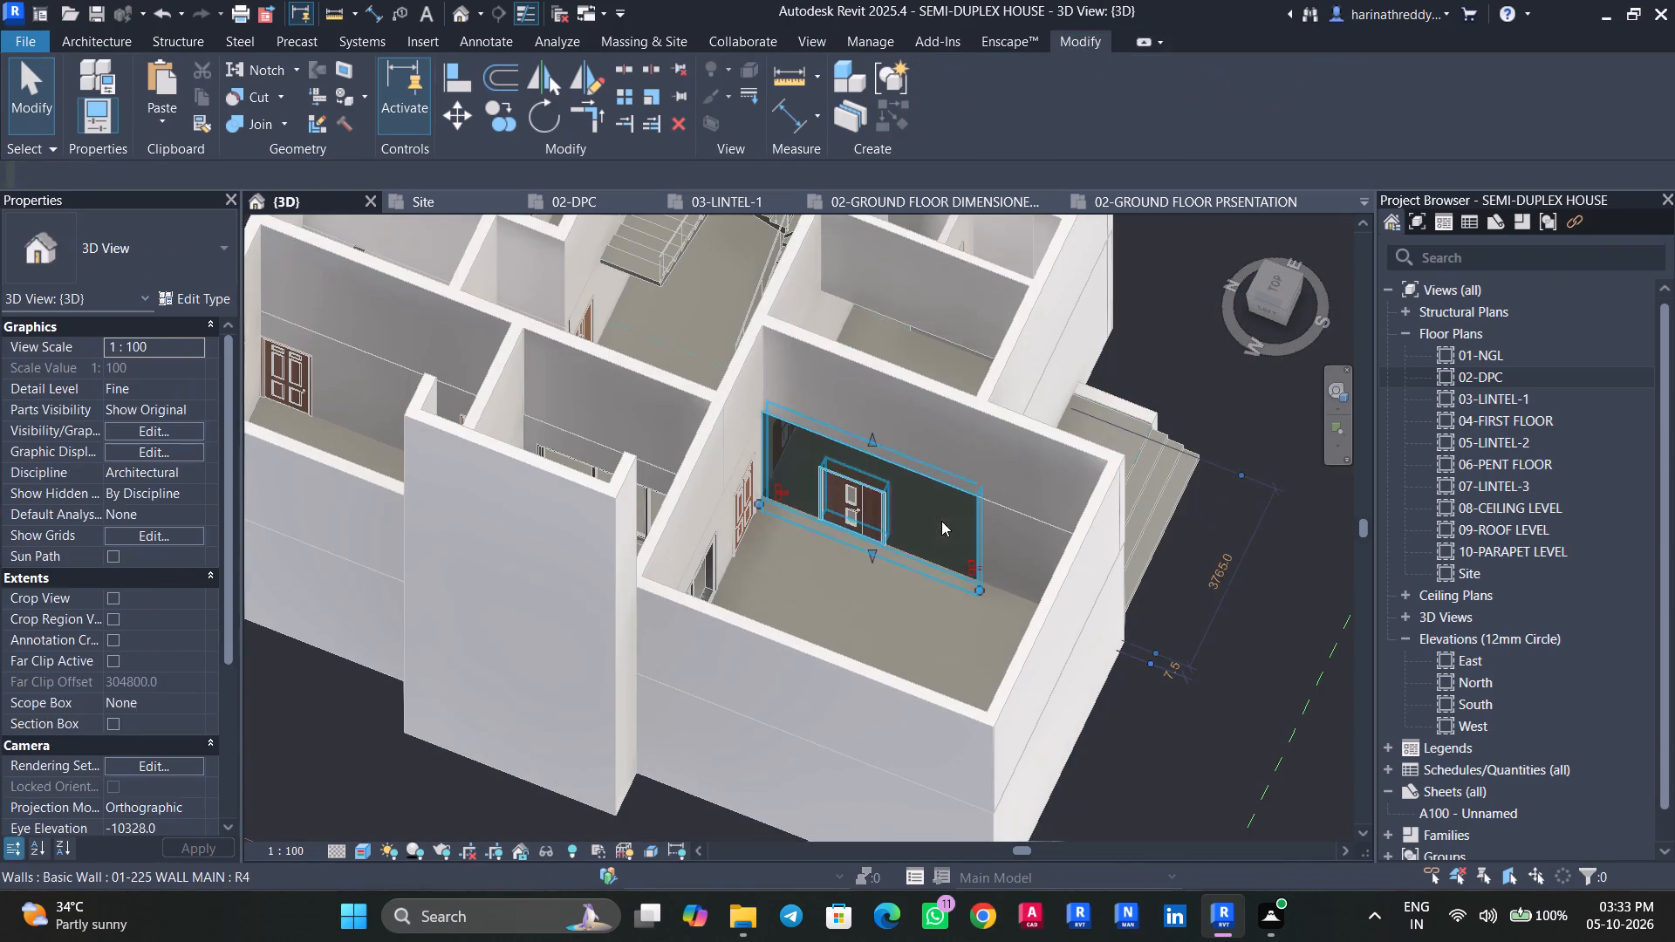
pyautogui.press('Escape')
pyautogui.click(667, 435)
pyautogui.press('Escape')
pyautogui.moveTo(665, 323); pyautogui.dragTo(692, 557, button='middle')
pyautogui.press('Escape')
pyautogui.press('Escape')
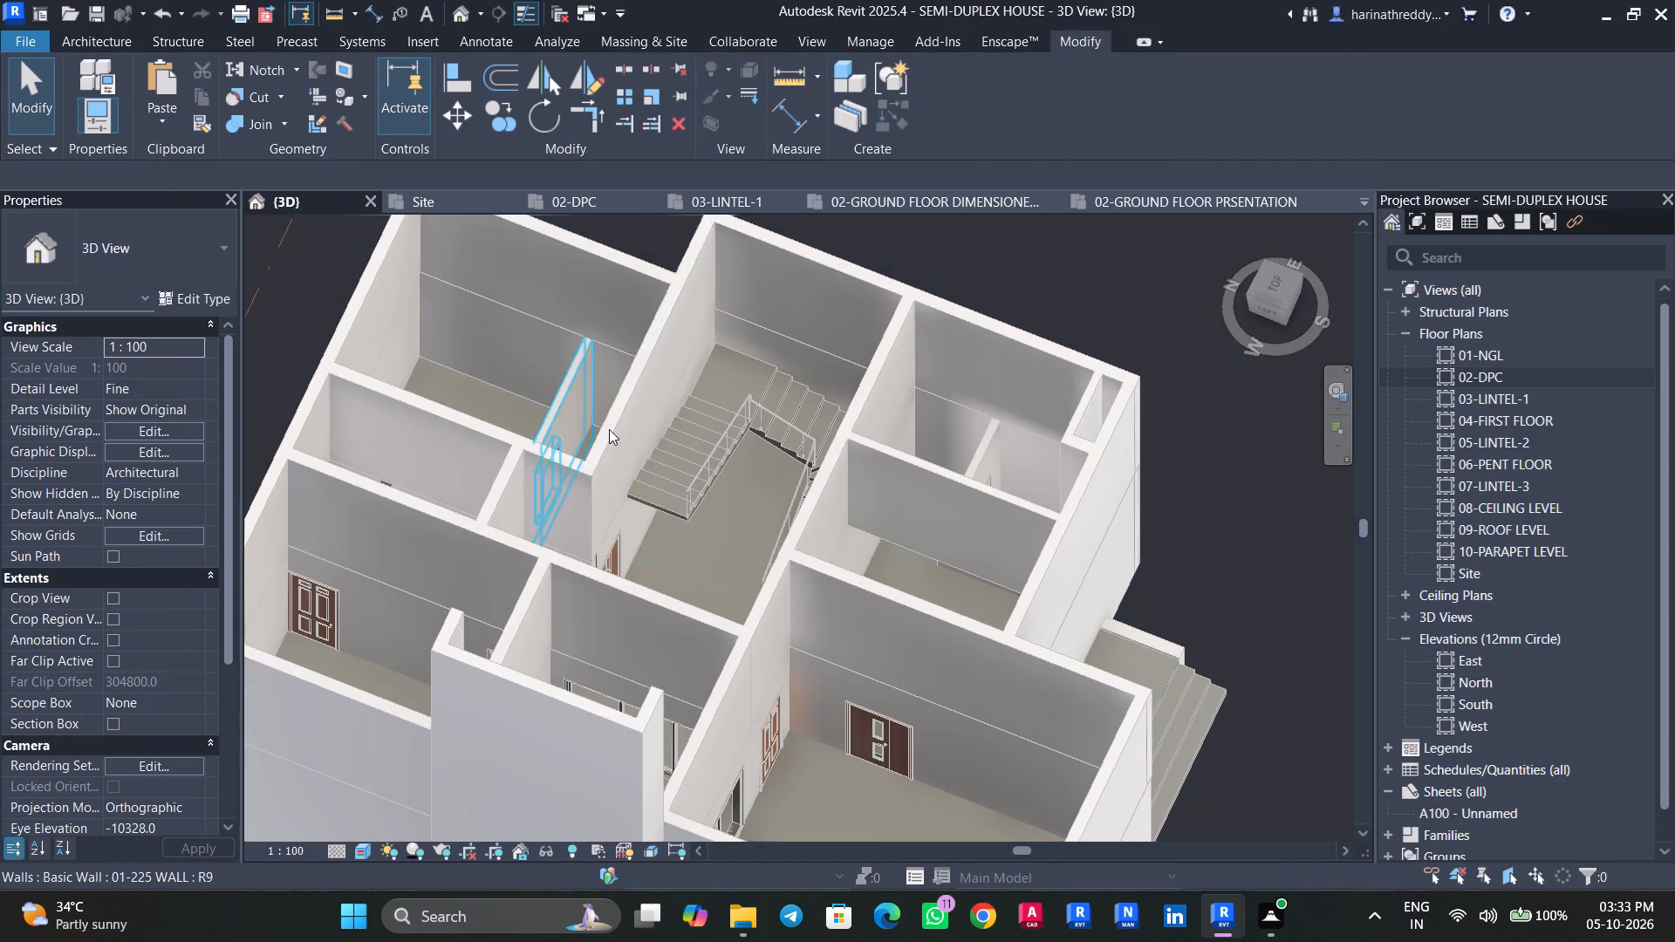
# Check the constraints of the first-floor partitions and outer walls around the rear rooms beside the staircase.
pyautogui.click(610, 428)
pyautogui.press('Escape')
pyautogui.click(551, 402)
pyautogui.press('Escape')
pyautogui.click(597, 300)
pyautogui.press('Escape')
pyautogui.click(400, 309)
pyautogui.press('Escape')
pyautogui.click(403, 414)
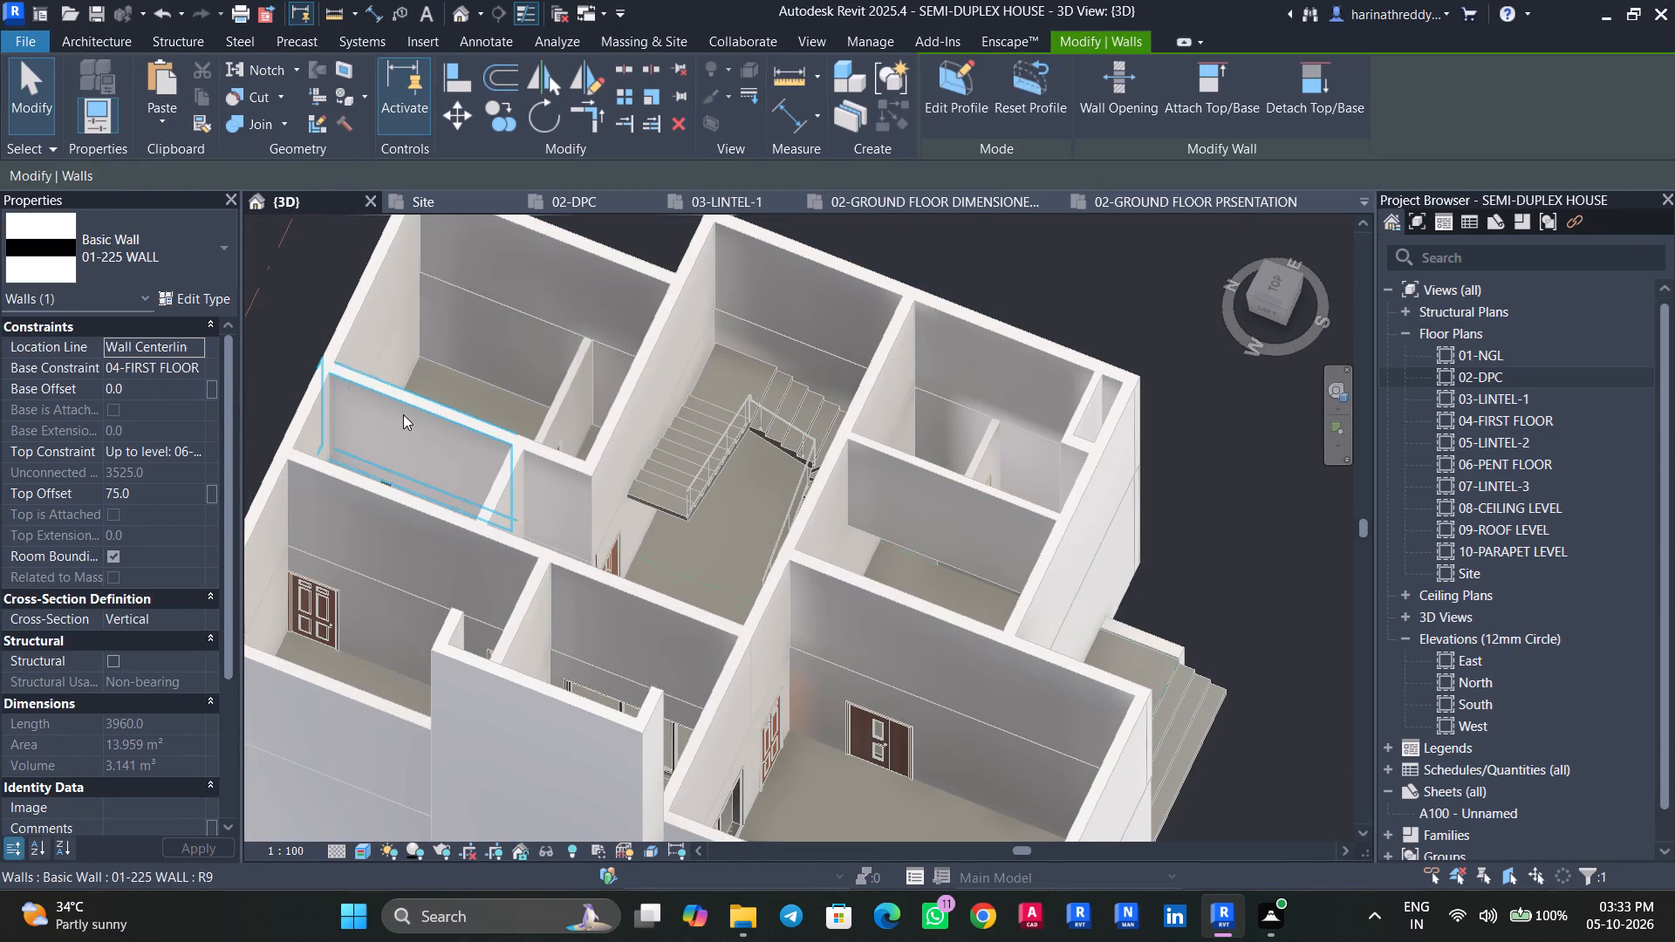
pyautogui.press('Escape')
pyautogui.click(532, 447)
pyautogui.press('Escape')
pyautogui.click(509, 472)
pyautogui.press('Escape')
pyautogui.click(396, 505)
pyautogui.press('Escape')
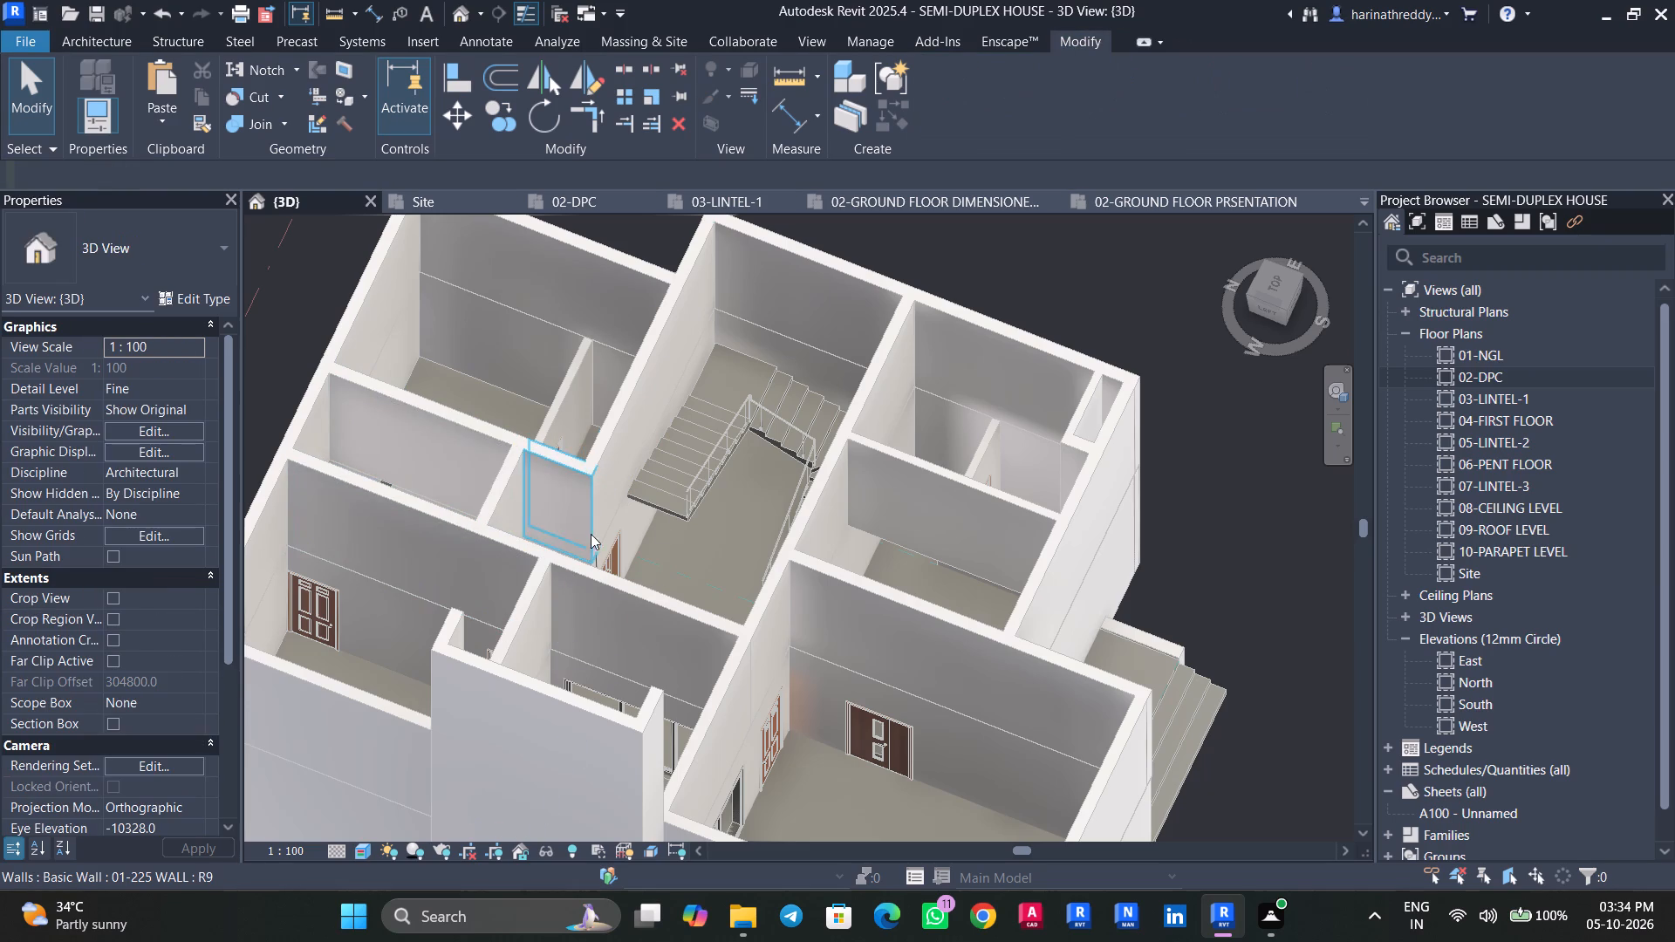
pyautogui.press('Escape')
# Check the constraints of the first-floor walls around the small rooms between the staircase and the entrance steps.
pyautogui.click(1002, 492)
pyautogui.scroll(3, 998, 425)
pyautogui.press('Escape')
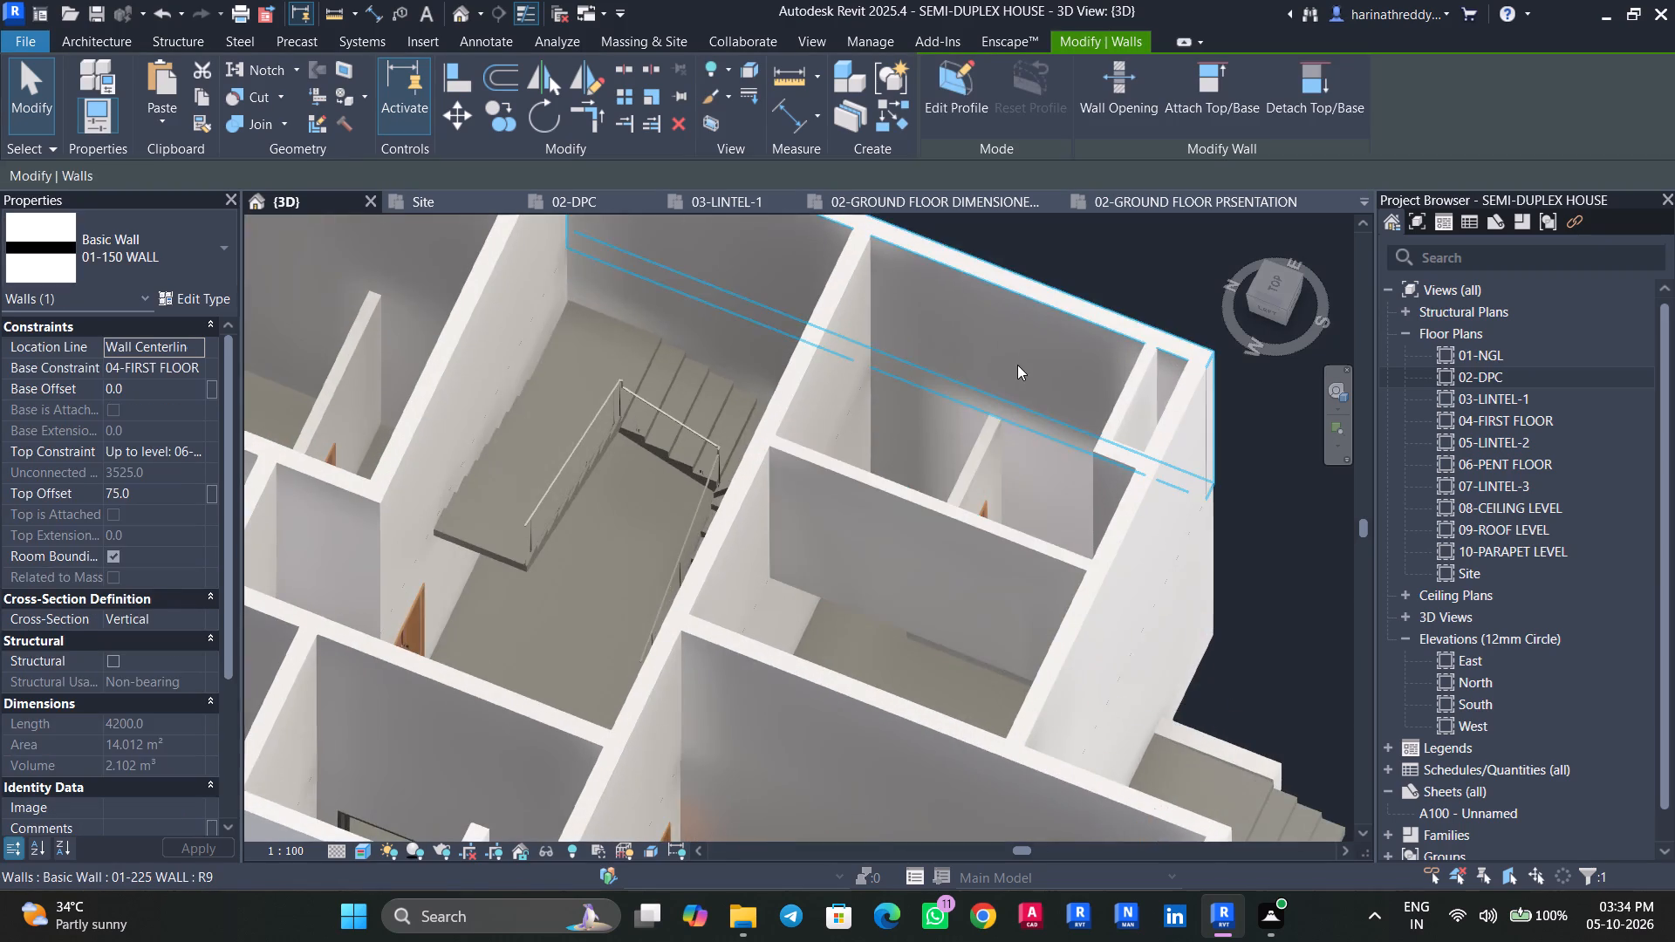
pyautogui.click(1017, 364)
pyautogui.click(829, 381)
pyautogui.press('Escape')
pyautogui.moveTo(911, 570); pyautogui.dragTo(858, 570, button='middle')
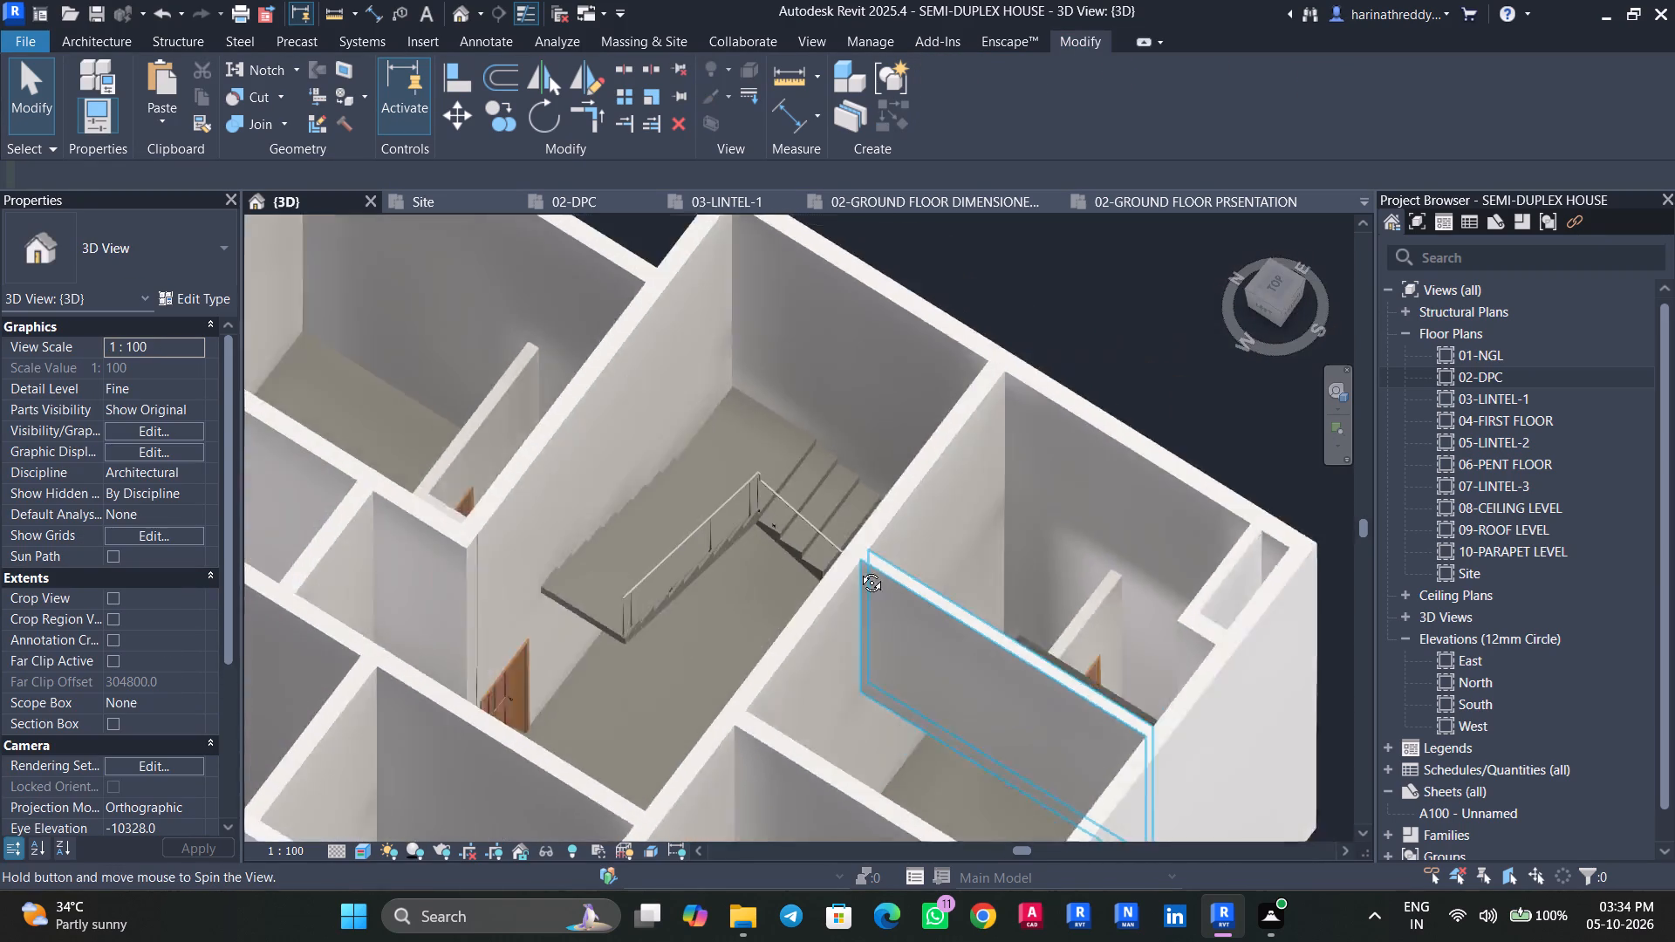
pyautogui.moveTo(858, 570); pyautogui.dragTo(838, 570, button='middle')
# Review the two-storey wall layout from several sides of the house and the entrance steps.
pyautogui.scroll(-5, 841, 567)
pyautogui.scroll(1, 842, 567)
pyautogui.scroll(-3, 843, 566)
pyautogui.keyDown('shift'); pyautogui.moveTo(858, 645); pyautogui.dragTo(901, 637, button='middle'); pyautogui.keyUp('shift')
pyautogui.moveTo(872, 636); pyautogui.dragTo(712, 558, button='middle')
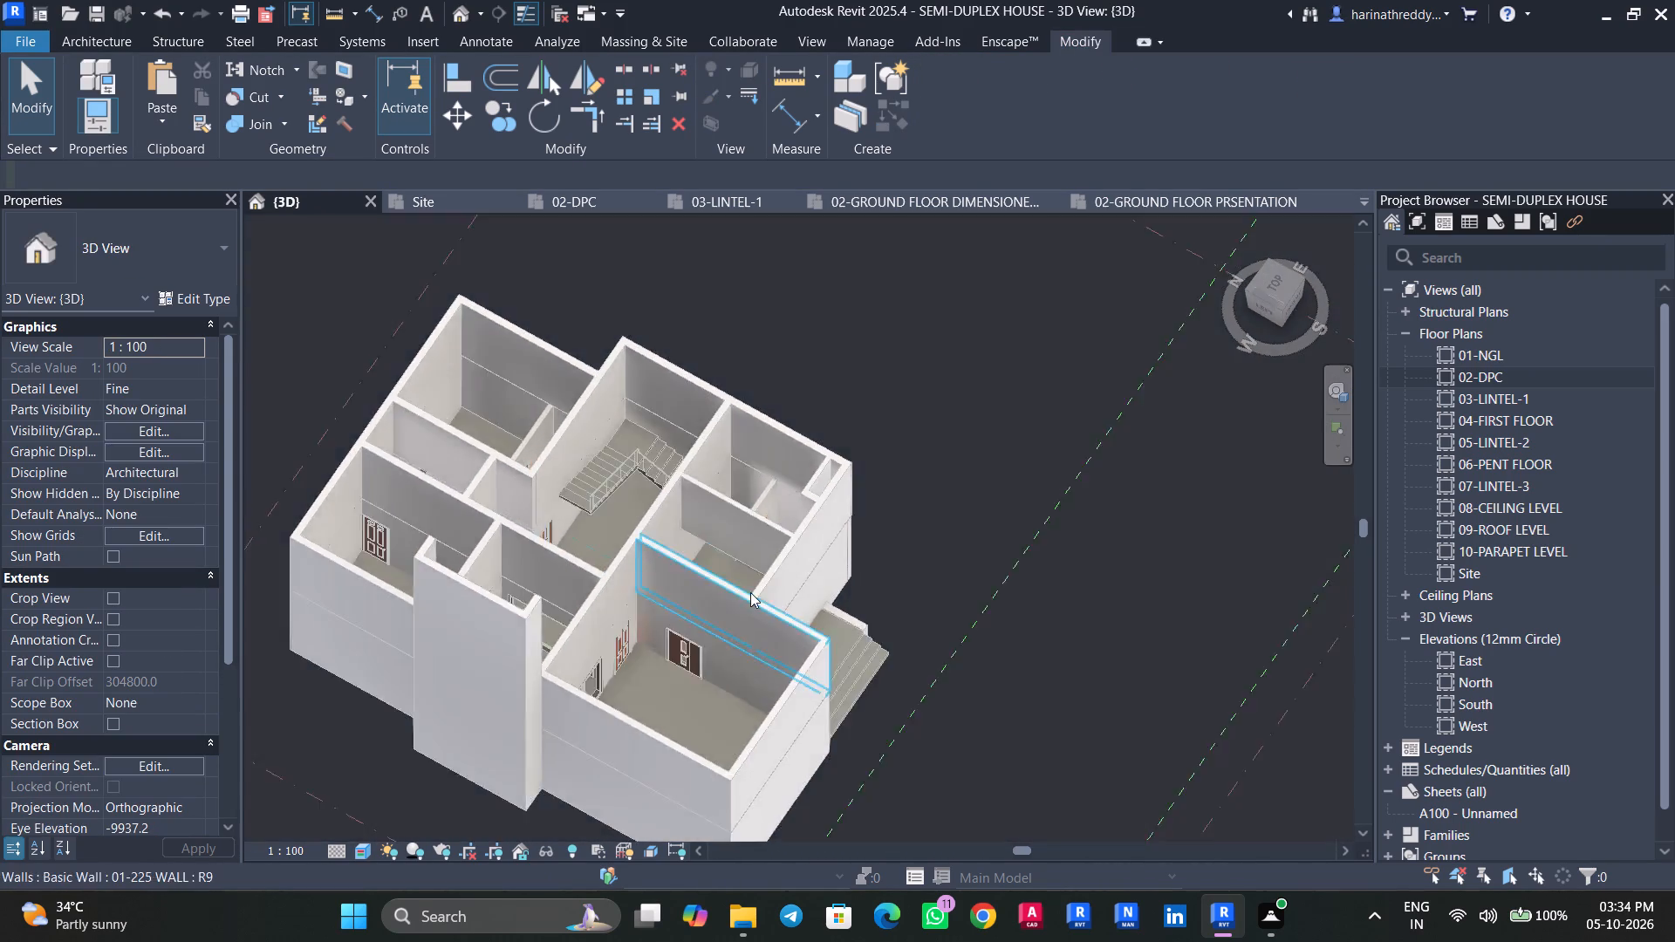
pyautogui.scroll(10, 867, 621)
pyautogui.keyDown('shift'); pyautogui.moveTo(946, 622); pyautogui.dragTo(892, 607, button='middle'); pyautogui.keyUp('shift')
pyautogui.scroll(-9, 899, 618)
pyautogui.scroll(1, 903, 611)
pyautogui.scroll(-1, 903, 611)
pyautogui.scroll(1, 903, 611)
pyautogui.scroll(-1, 903, 611)
pyautogui.keyDown('shift'); pyautogui.moveTo(1009, 739); pyautogui.dragTo(867, 678, button='middle'); pyautogui.keyUp('shift')
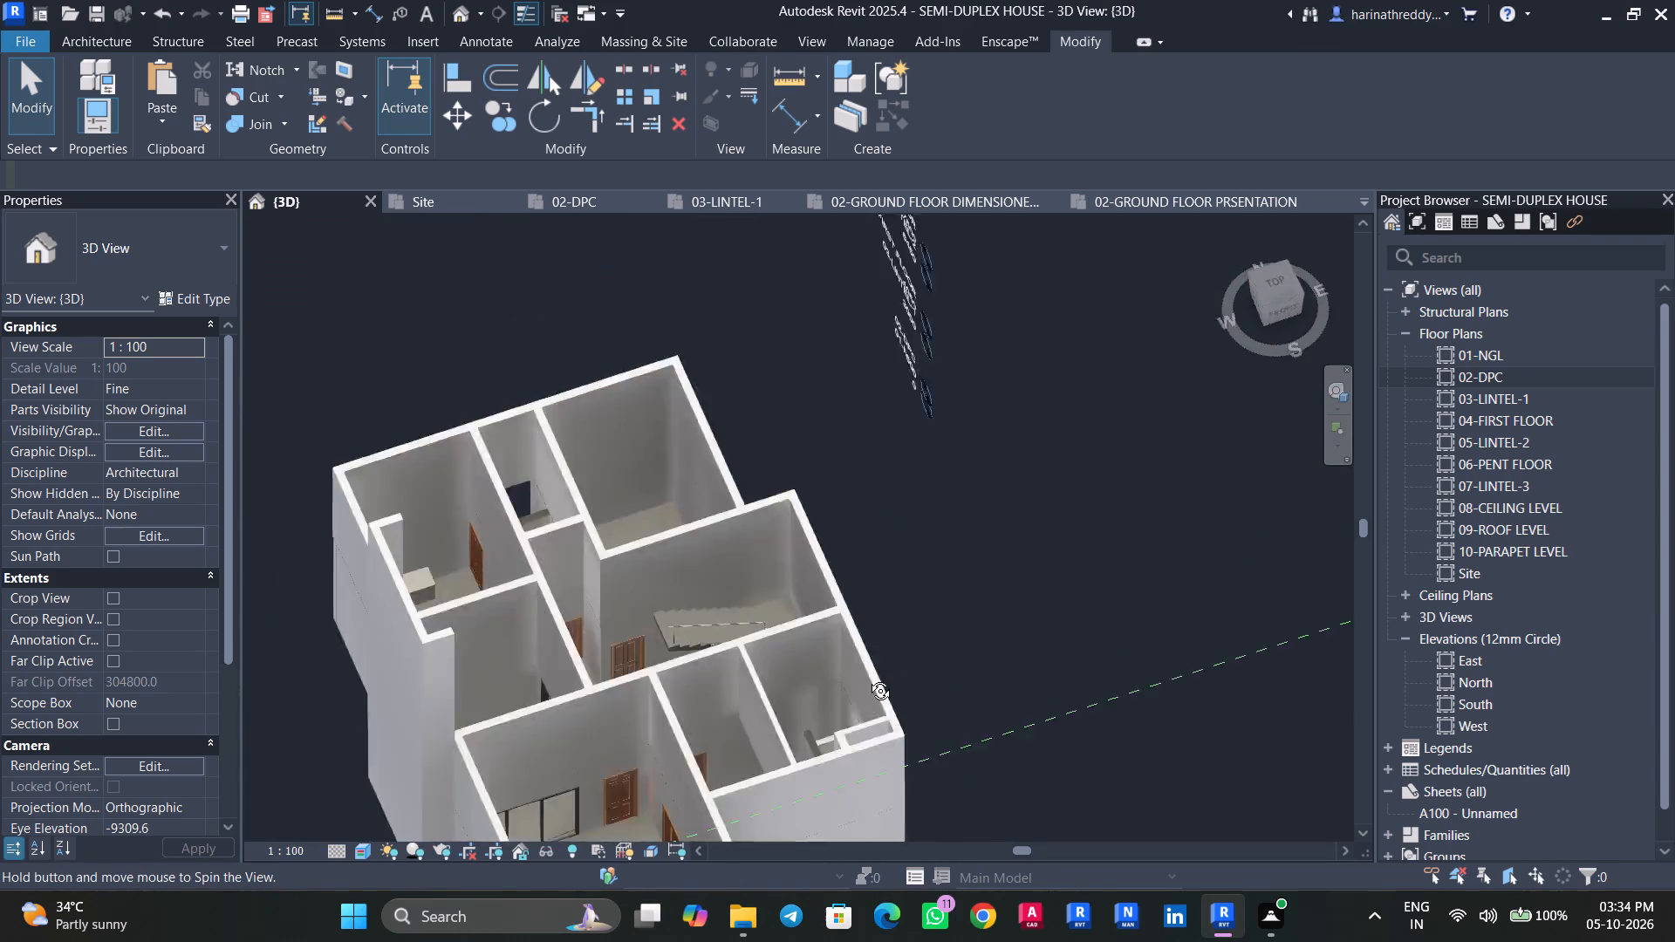
pyautogui.keyDown('shift'); pyautogui.moveTo(867, 678); pyautogui.dragTo(864, 525, button='middle'); pyautogui.keyUp('shift')
pyautogui.scroll(-5, 872, 540)
pyautogui.keyDown('shift'); pyautogui.moveTo(912, 636); pyautogui.dragTo(776, 731, button='middle'); pyautogui.keyUp('shift')
pyautogui.moveTo(810, 727); pyautogui.dragTo(1070, 561, button='middle')
pyautogui.scroll(3, 840, 703)
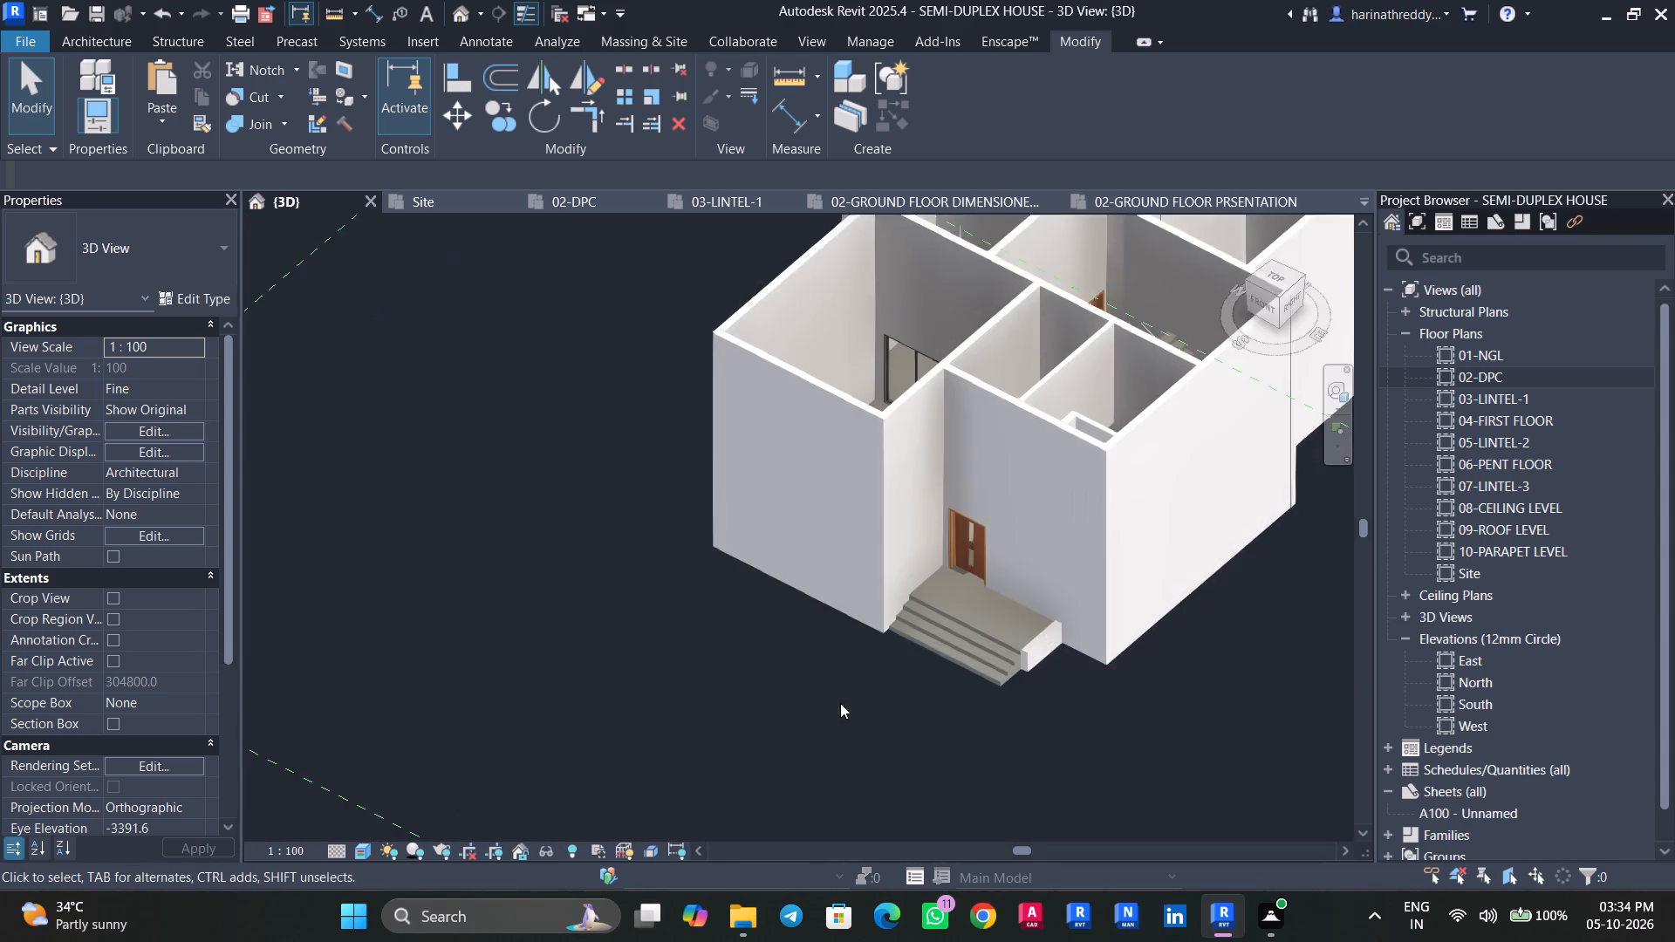
pyautogui.scroll(3, 840, 703)
pyautogui.scroll(-1, 1047, 702)
pyautogui.scroll(2, 1049, 702)
pyautogui.moveTo(1021, 680); pyautogui.dragTo(782, 815, button='middle')
# Check the constraints of the ground-floor walls around the entrance door, porch and adjoining outer corner.
pyautogui.scroll(7, 810, 706)
pyautogui.click(666, 580)
pyautogui.press('Escape')
pyautogui.scroll(5, 593, 685)
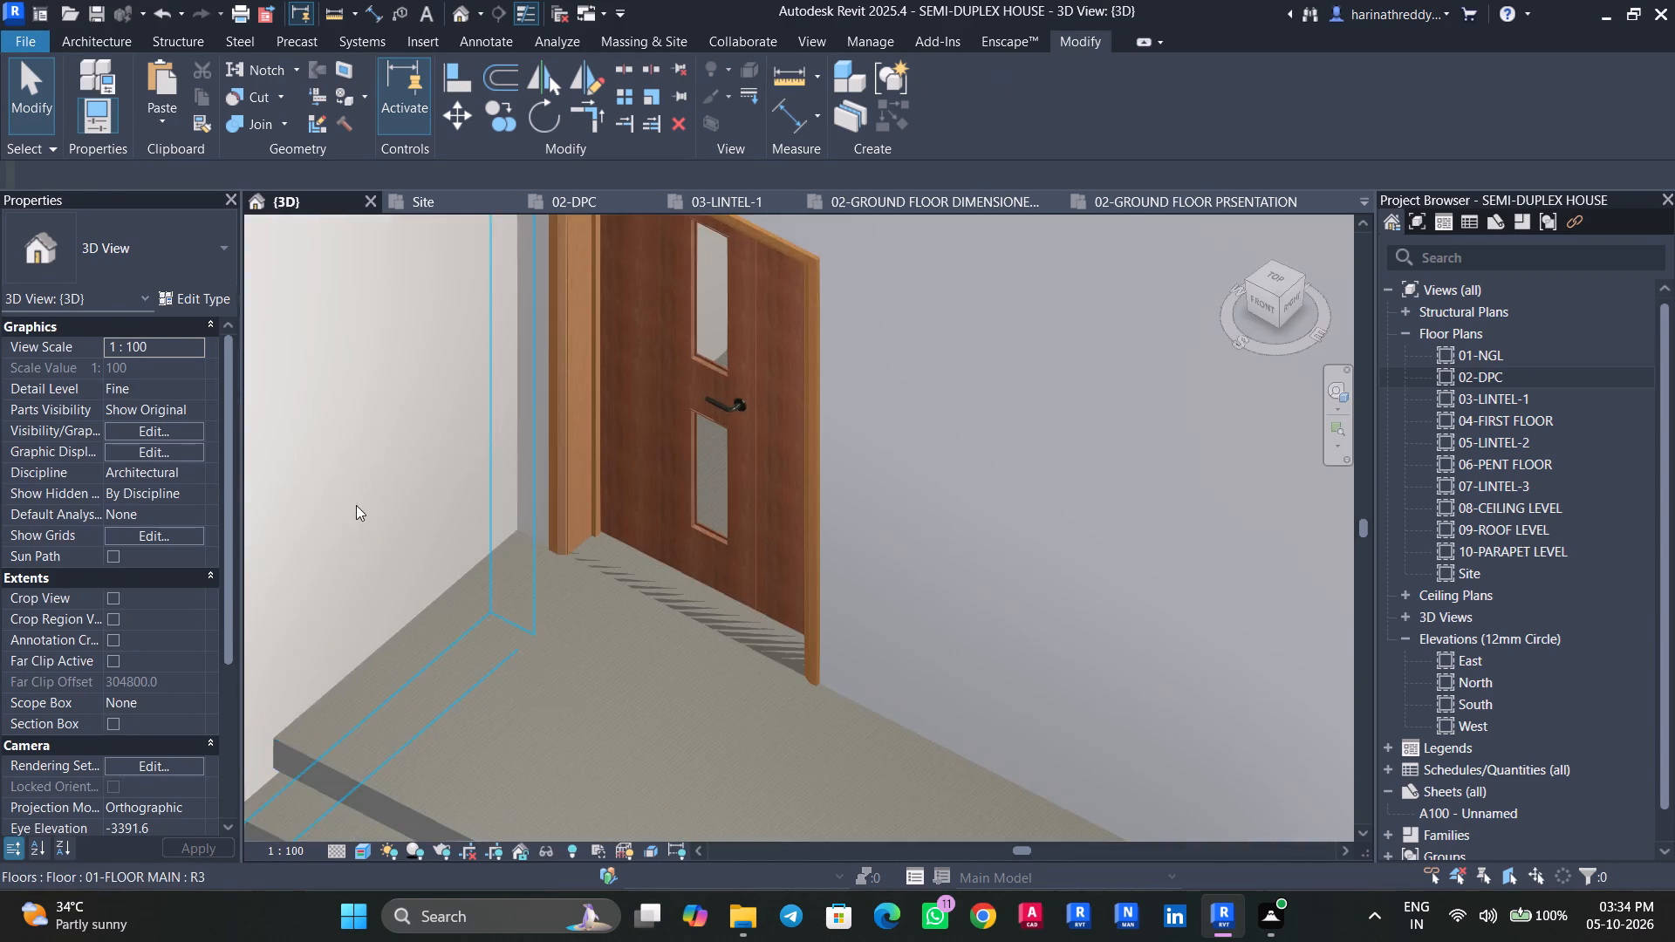
pyautogui.click(355, 501)
pyautogui.scroll(-5, 446, 580)
pyautogui.press('Escape')
pyautogui.click(575, 487)
pyautogui.scroll(-4, 595, 647)
pyautogui.press('Escape')
pyautogui.scroll(4, 855, 693)
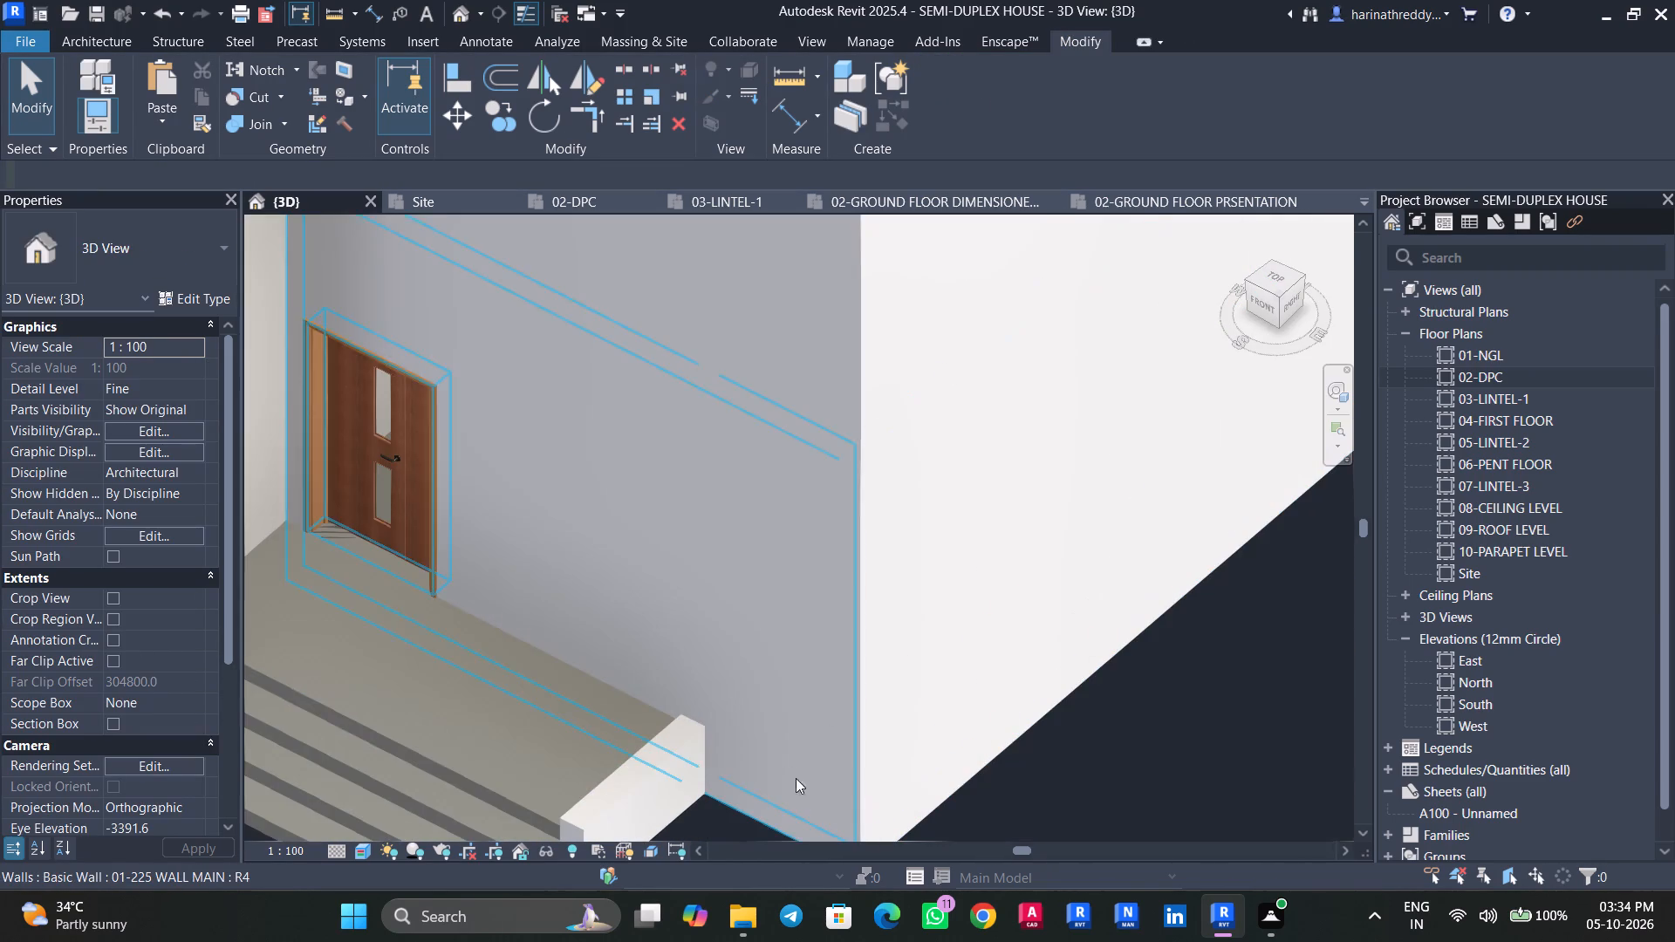
pyautogui.click(941, 802)
pyautogui.press('Escape')
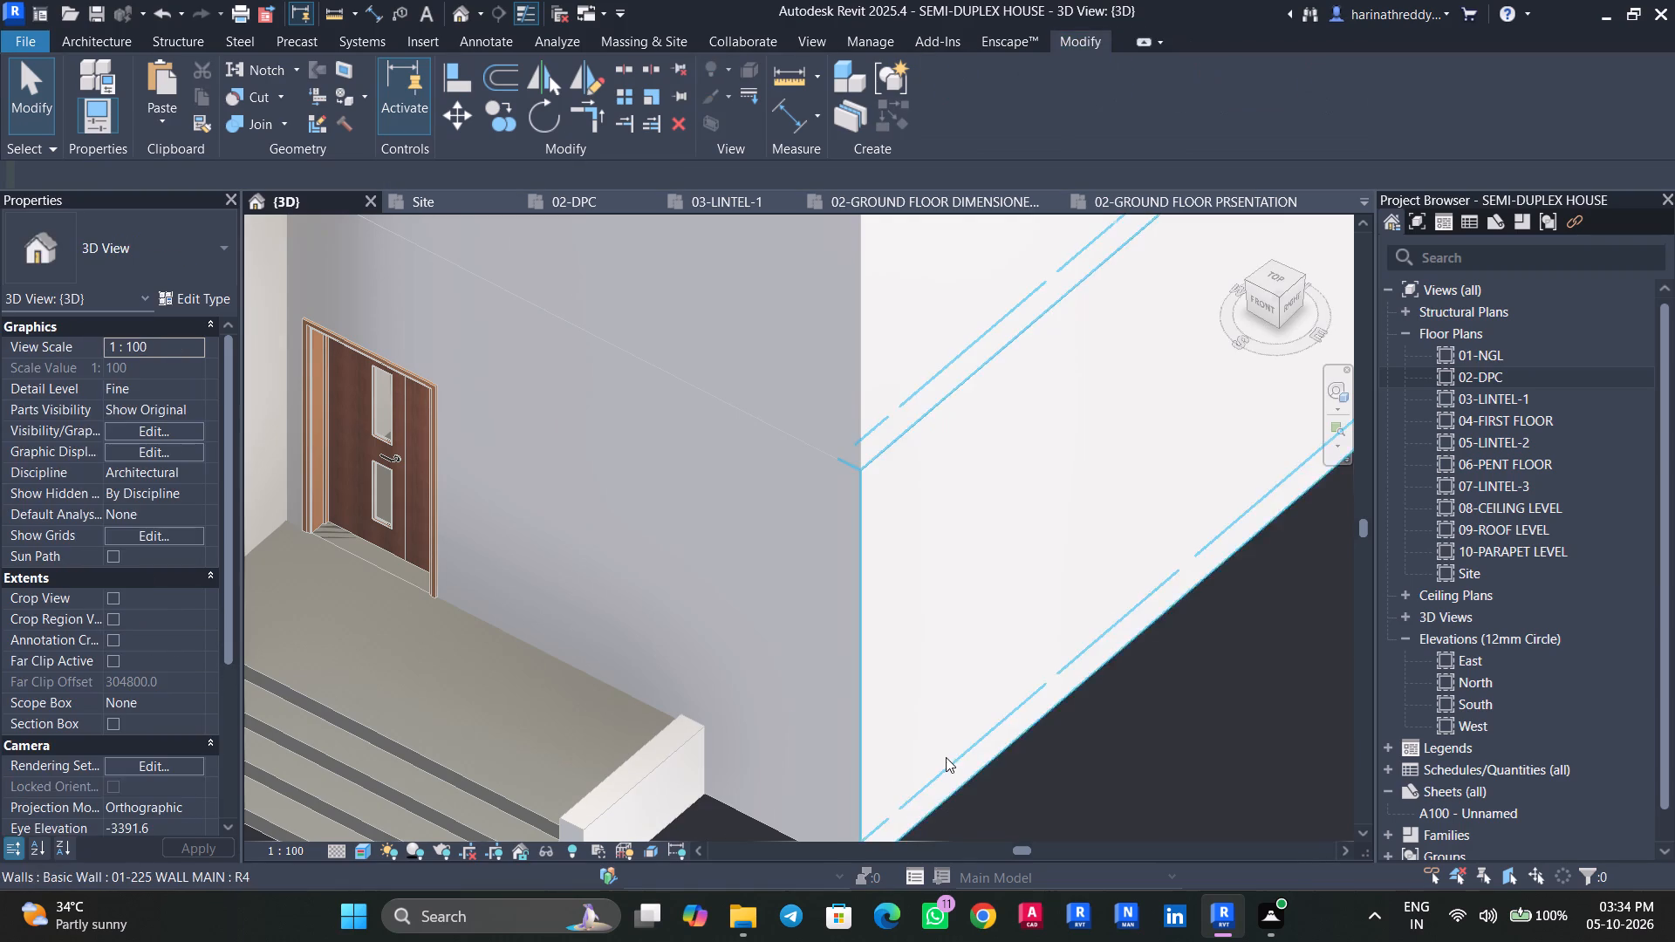
# Check the constraints of the long ground-floor outer wall beside the entrance steps.
pyautogui.click(946, 757)
pyautogui.keyDown('shift'); pyautogui.moveTo(1062, 780); pyautogui.dragTo(955, 573, button='middle'); pyautogui.keyUp('shift')
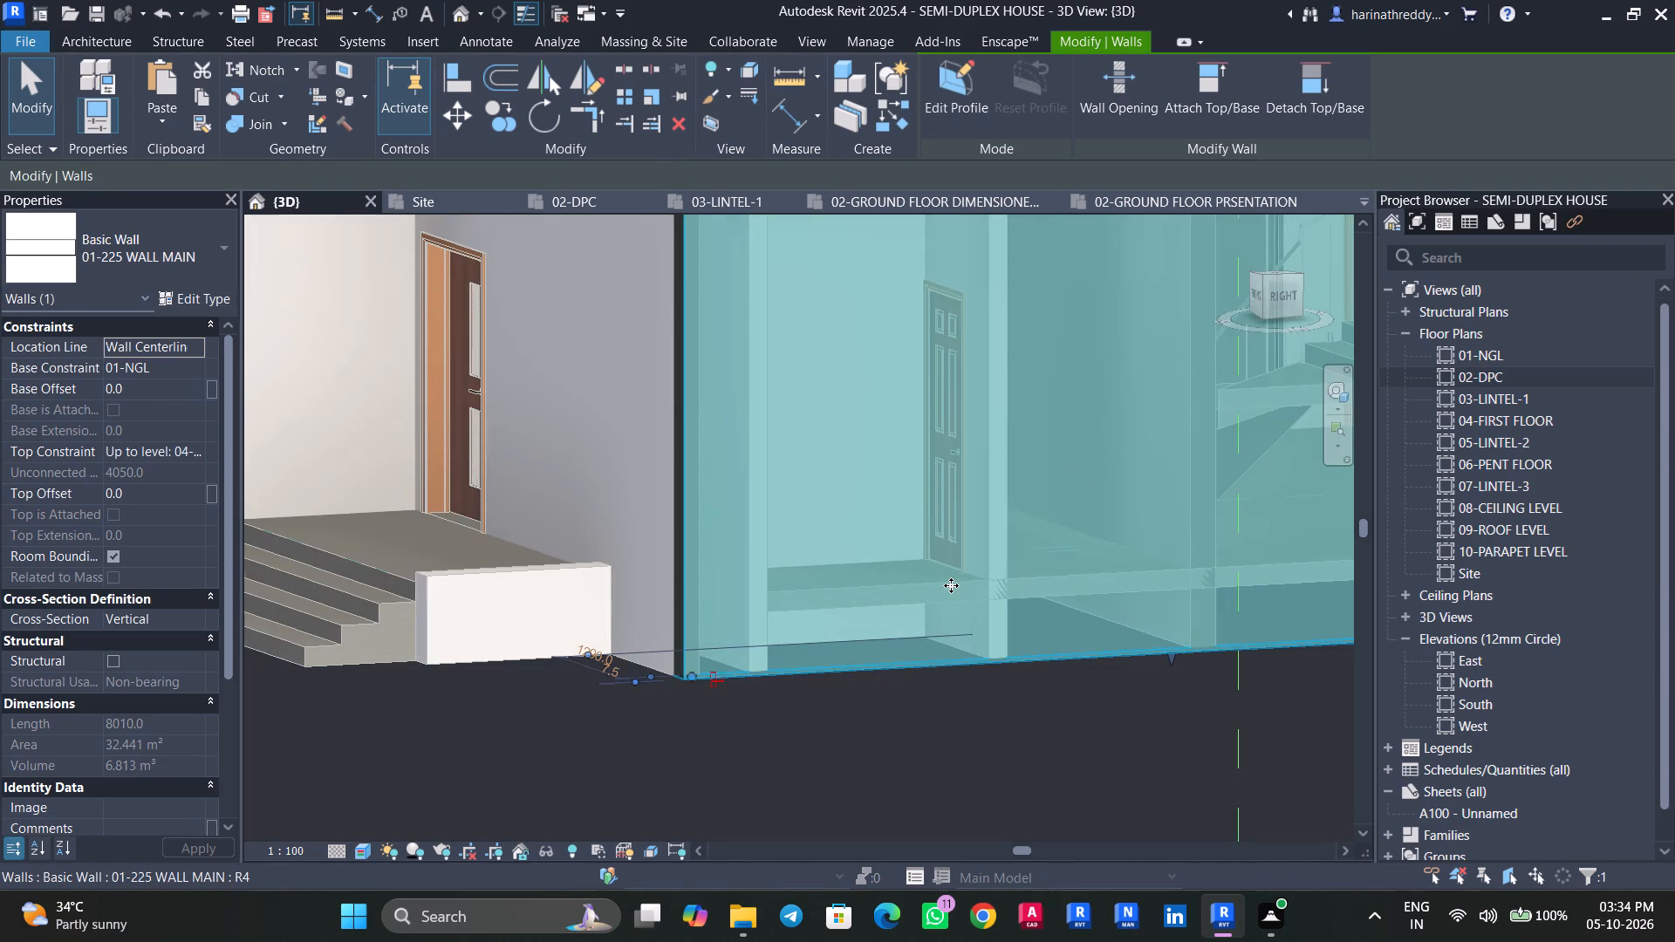
pyautogui.press('Escape')
pyautogui.press('Escape')
pyautogui.scroll(-5, 851, 701)
pyautogui.click(1031, 581)
pyautogui.keyDown('shift'); pyautogui.moveTo(1144, 608); pyautogui.dragTo(967, 679, button='middle'); pyautogui.keyUp('shift')
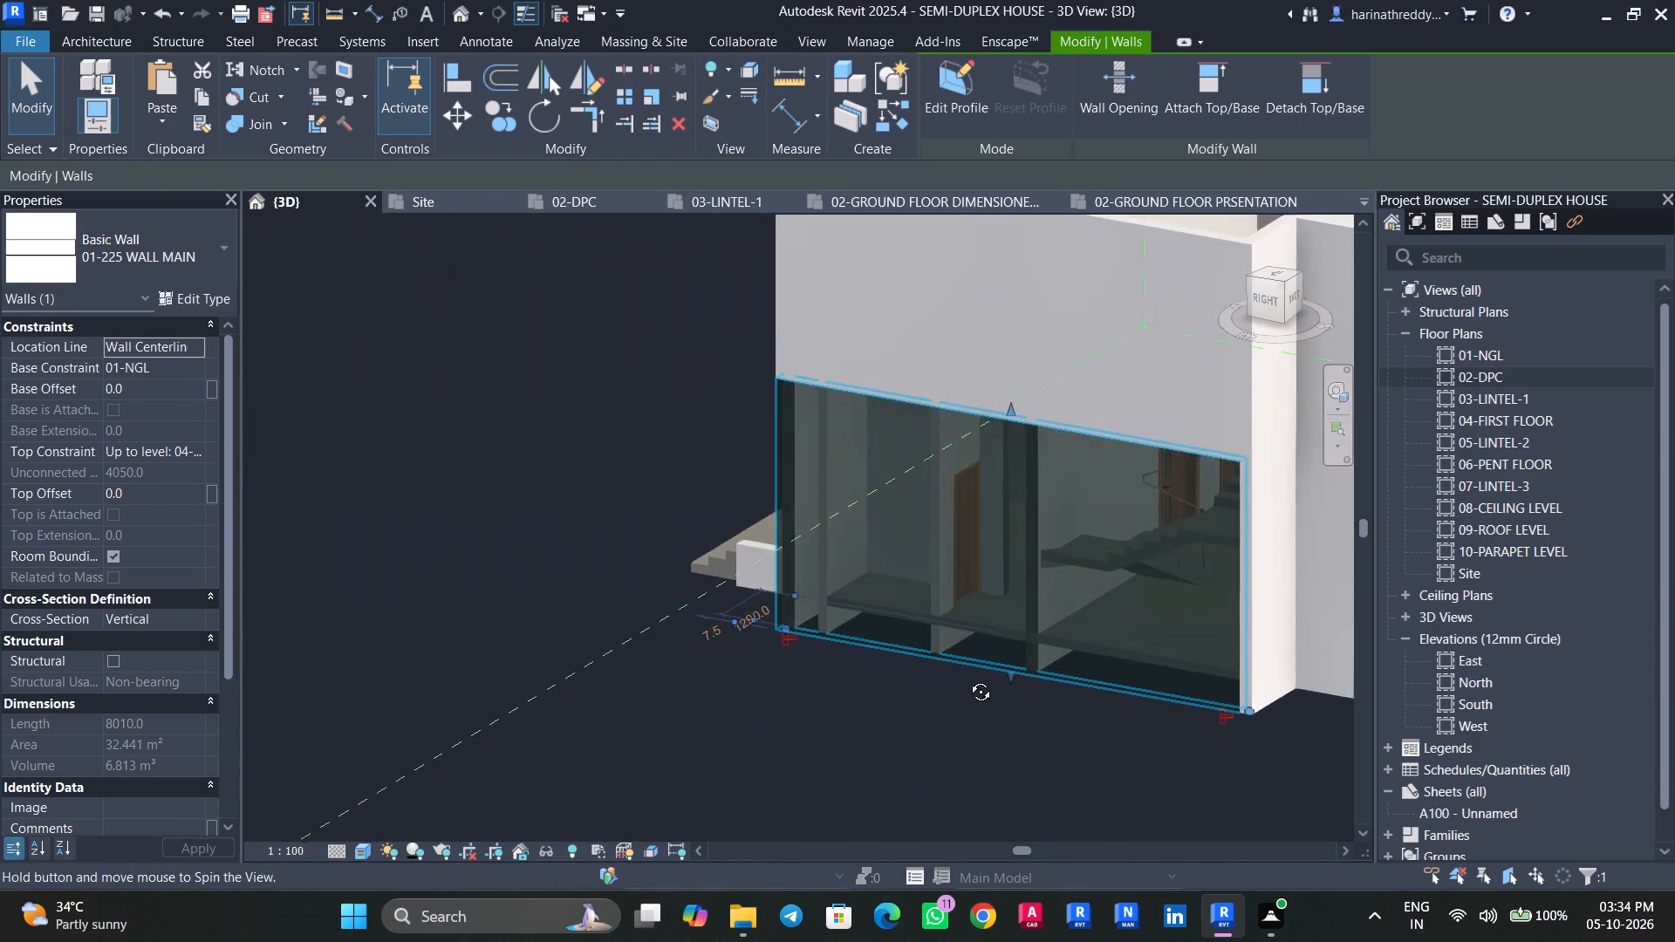
pyautogui.keyDown('shift'); pyautogui.moveTo(967, 679); pyautogui.dragTo(943, 903, button='middle'); pyautogui.keyUp('shift')
pyautogui.press('Escape')
pyautogui.press('Escape')
pyautogui.scroll(-6, 755, 607)
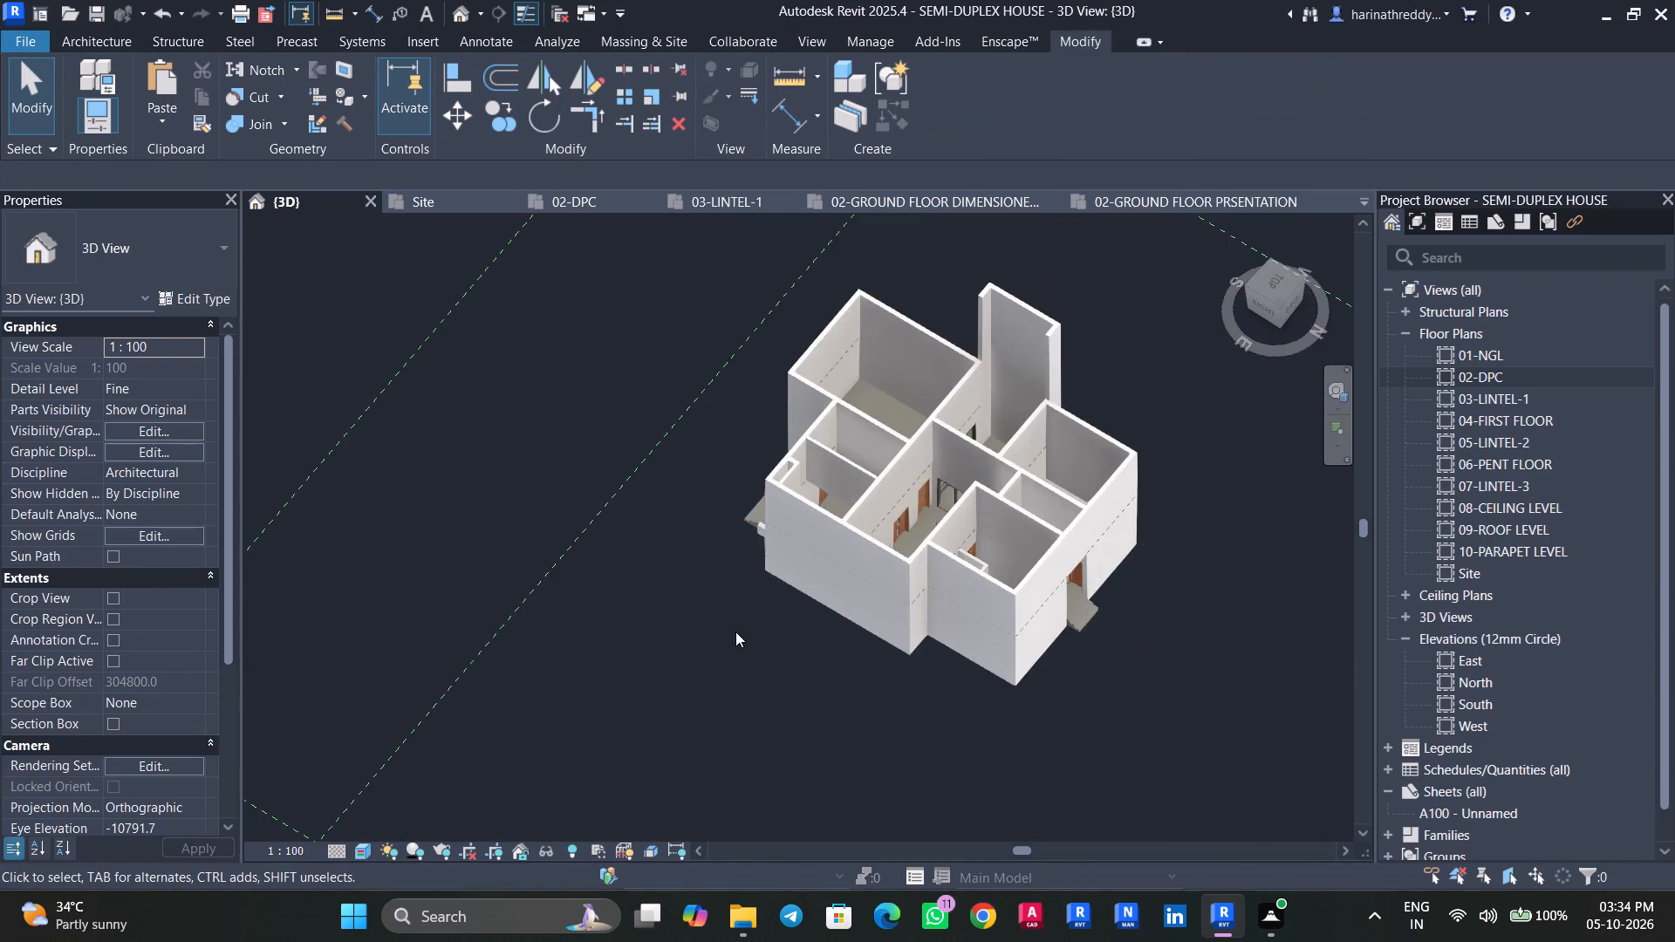
# Check the constraints of the first-floor walls separating the front room, dining area and stair hall.
pyautogui.scroll(-4, 735, 631)
pyautogui.keyDown('shift'); pyautogui.moveTo(753, 670); pyautogui.dragTo(820, 813, button='middle'); pyautogui.keyUp('shift')
pyautogui.keyDown('shift'); pyautogui.moveTo(769, 702); pyautogui.dragTo(1256, 639, button='middle'); pyautogui.keyUp('shift')
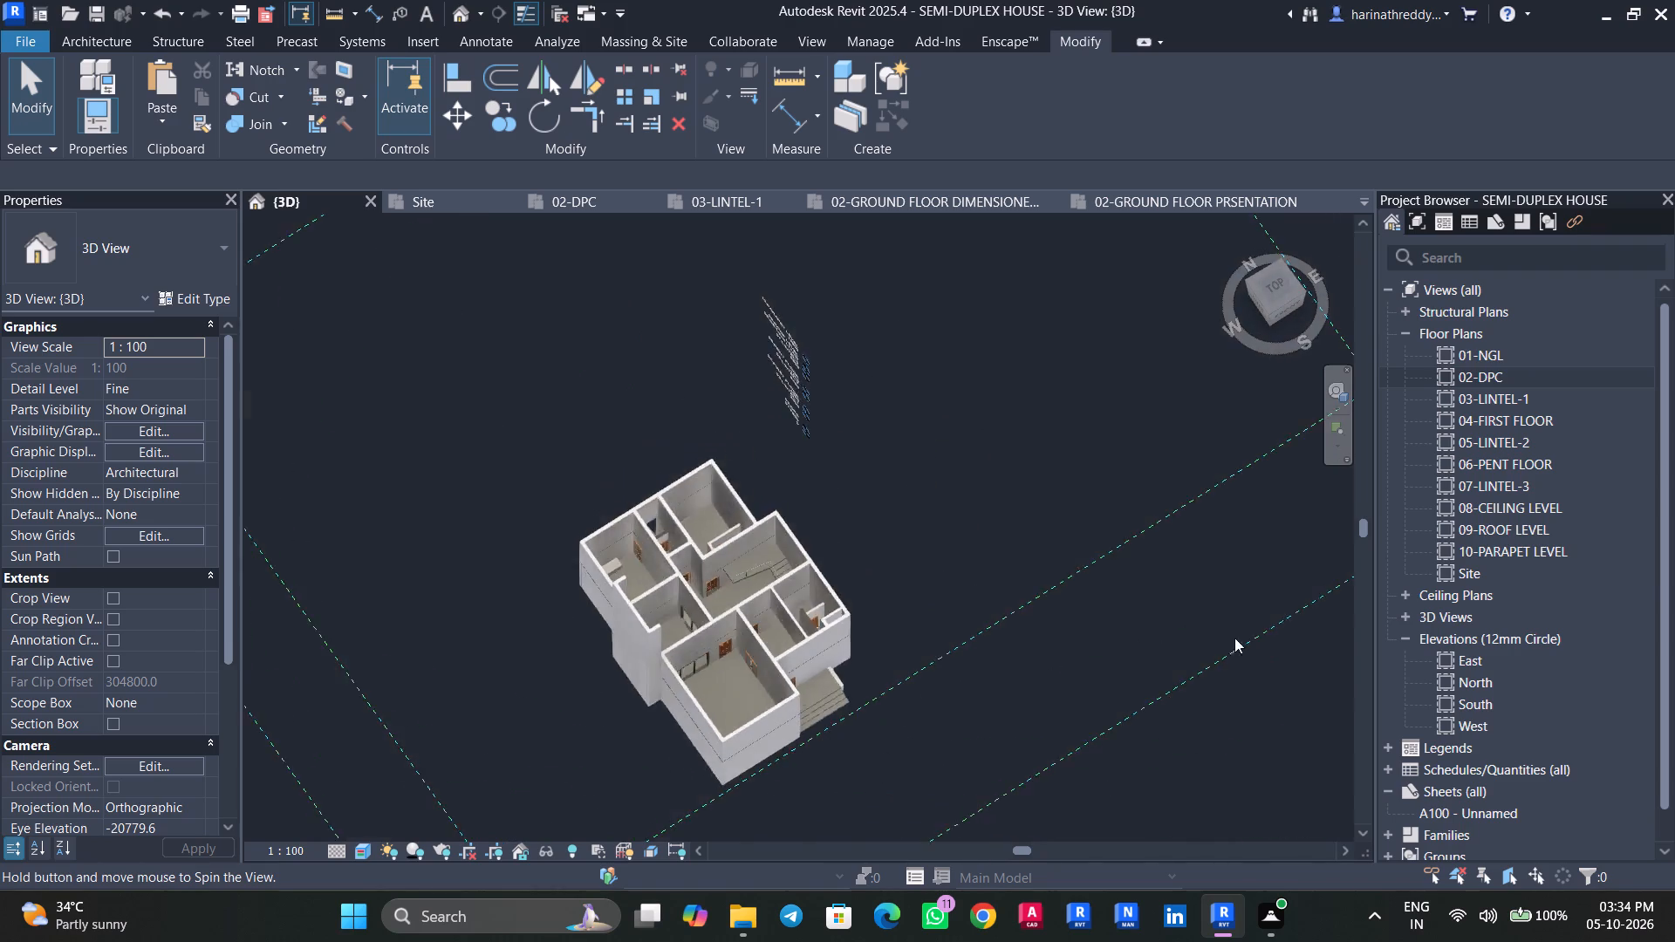
pyautogui.scroll(15, 667, 638)
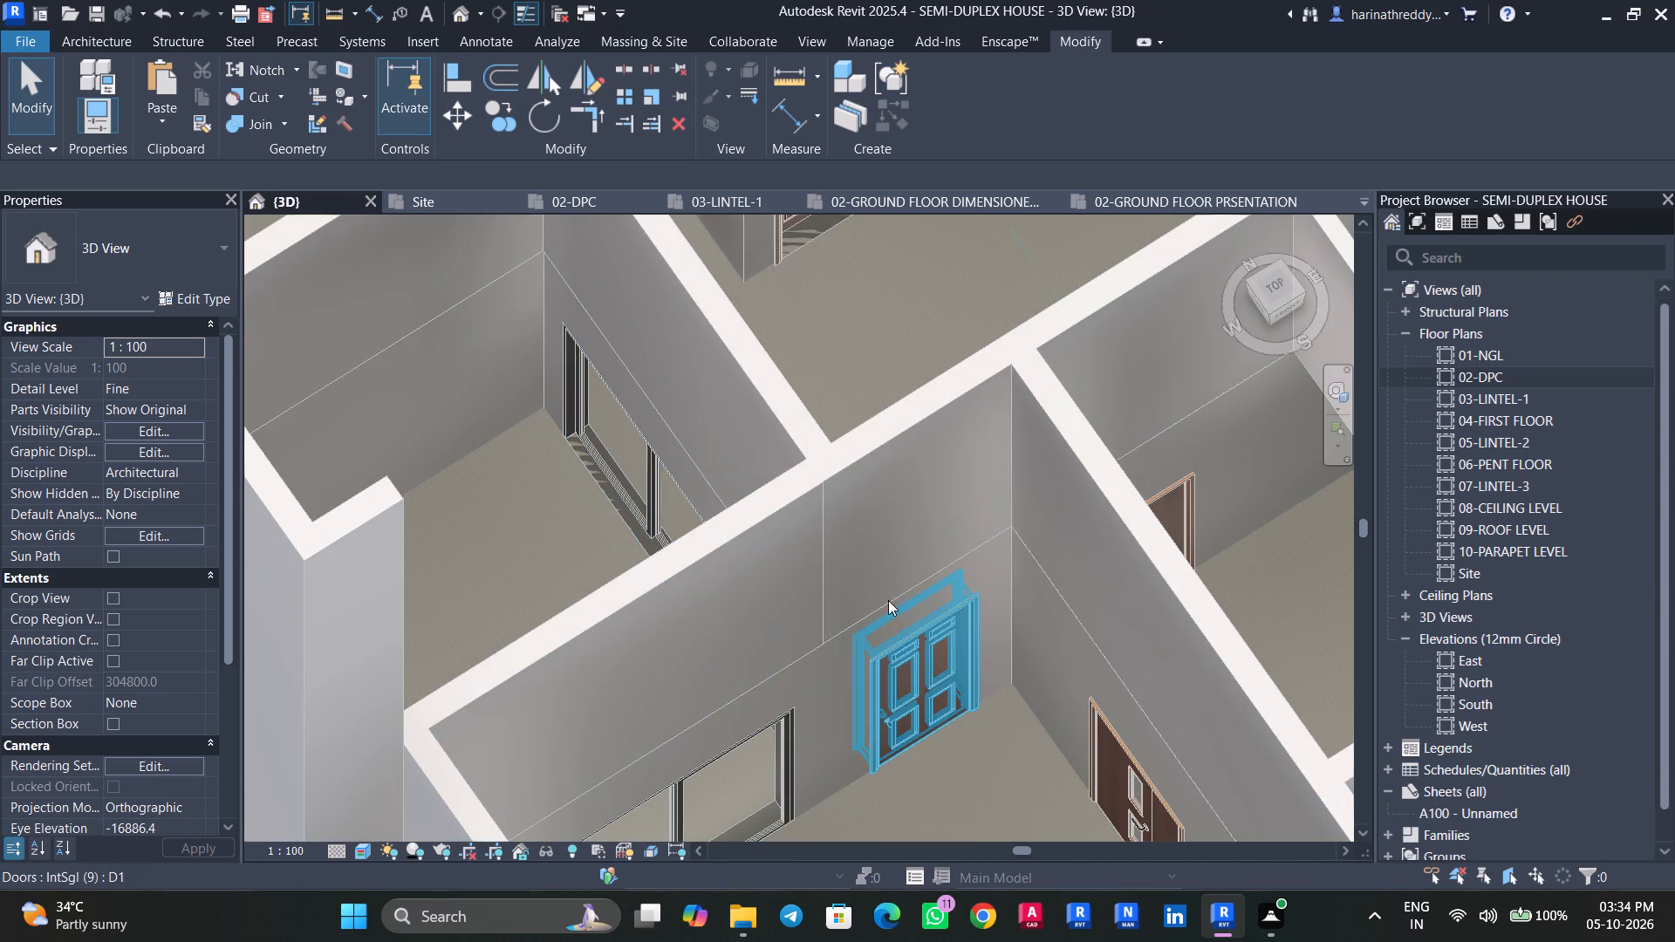
pyautogui.press('Escape')
pyautogui.click(764, 583)
pyautogui.press('Escape')
pyautogui.moveTo(862, 553); pyautogui.dragTo(781, 758, button='middle')
pyautogui.click(803, 724)
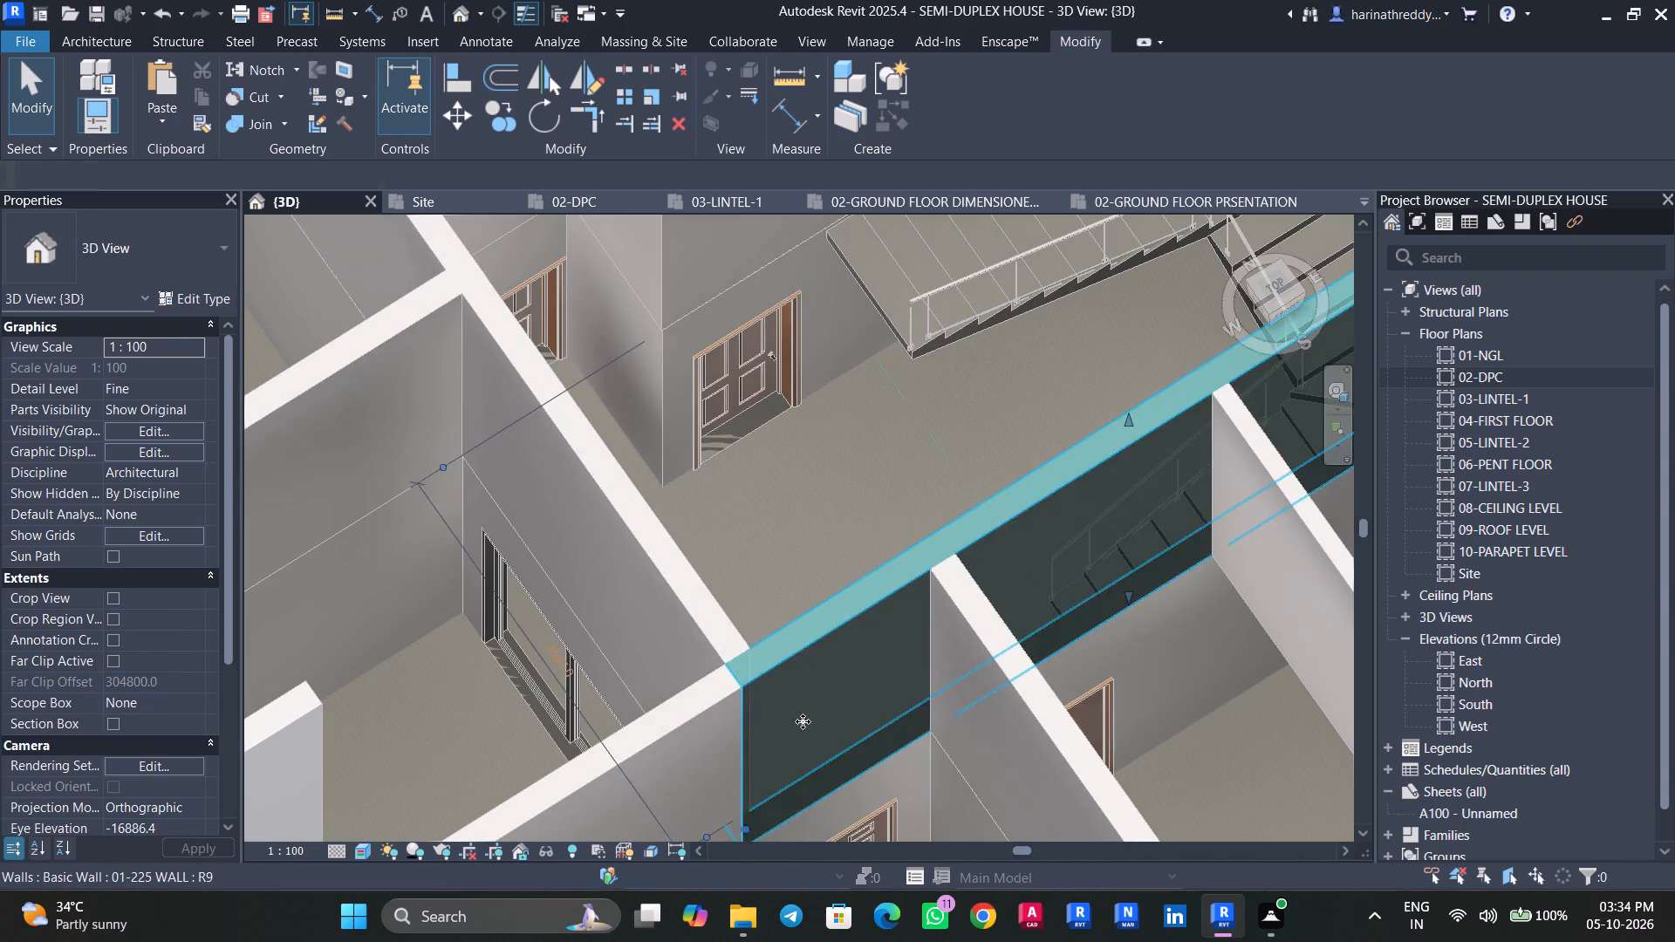
pyautogui.press('Escape')
pyautogui.click(643, 571)
pyautogui.scroll(1, 667, 553)
pyautogui.moveTo(688, 575); pyautogui.dragTo(980, 890, button='middle')
pyautogui.press('Escape')
# Check the constraints of the first-floor walls along the rear passage and around the rear bedroom.
pyautogui.click(713, 531)
pyautogui.moveTo(734, 587); pyautogui.dragTo(916, 872, button='middle')
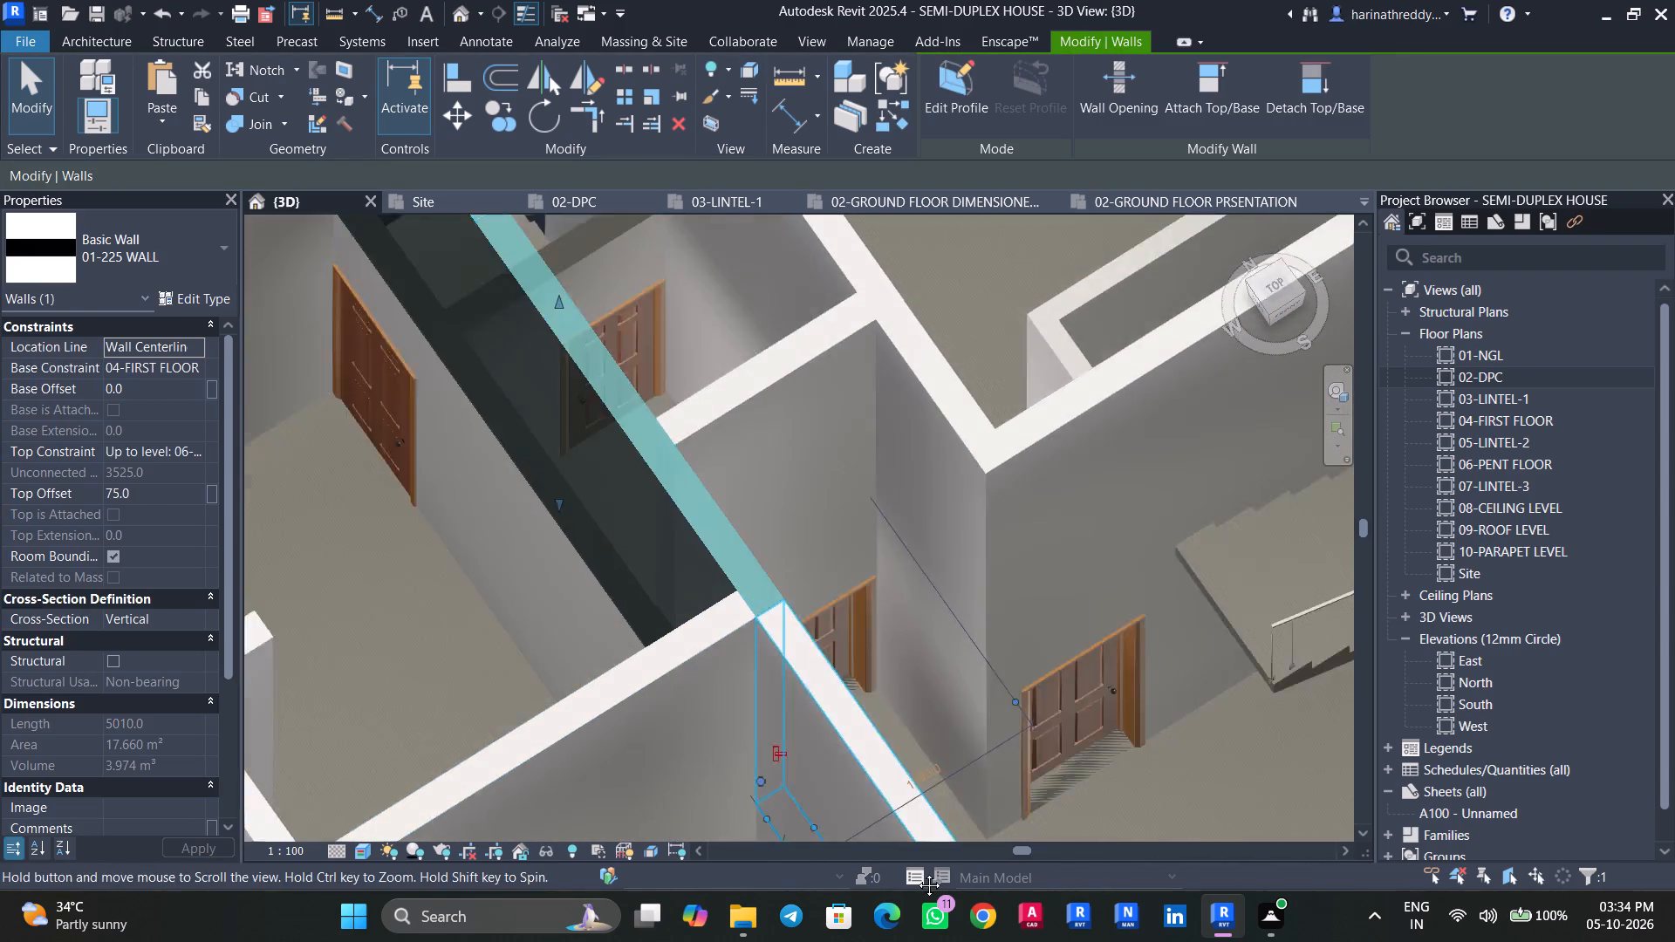
pyautogui.moveTo(916, 872); pyautogui.dragTo(989, 941, button='middle')
pyautogui.press('Escape')
pyautogui.click(995, 690)
pyautogui.press('Escape')
pyautogui.click(811, 529)
pyautogui.press('Escape')
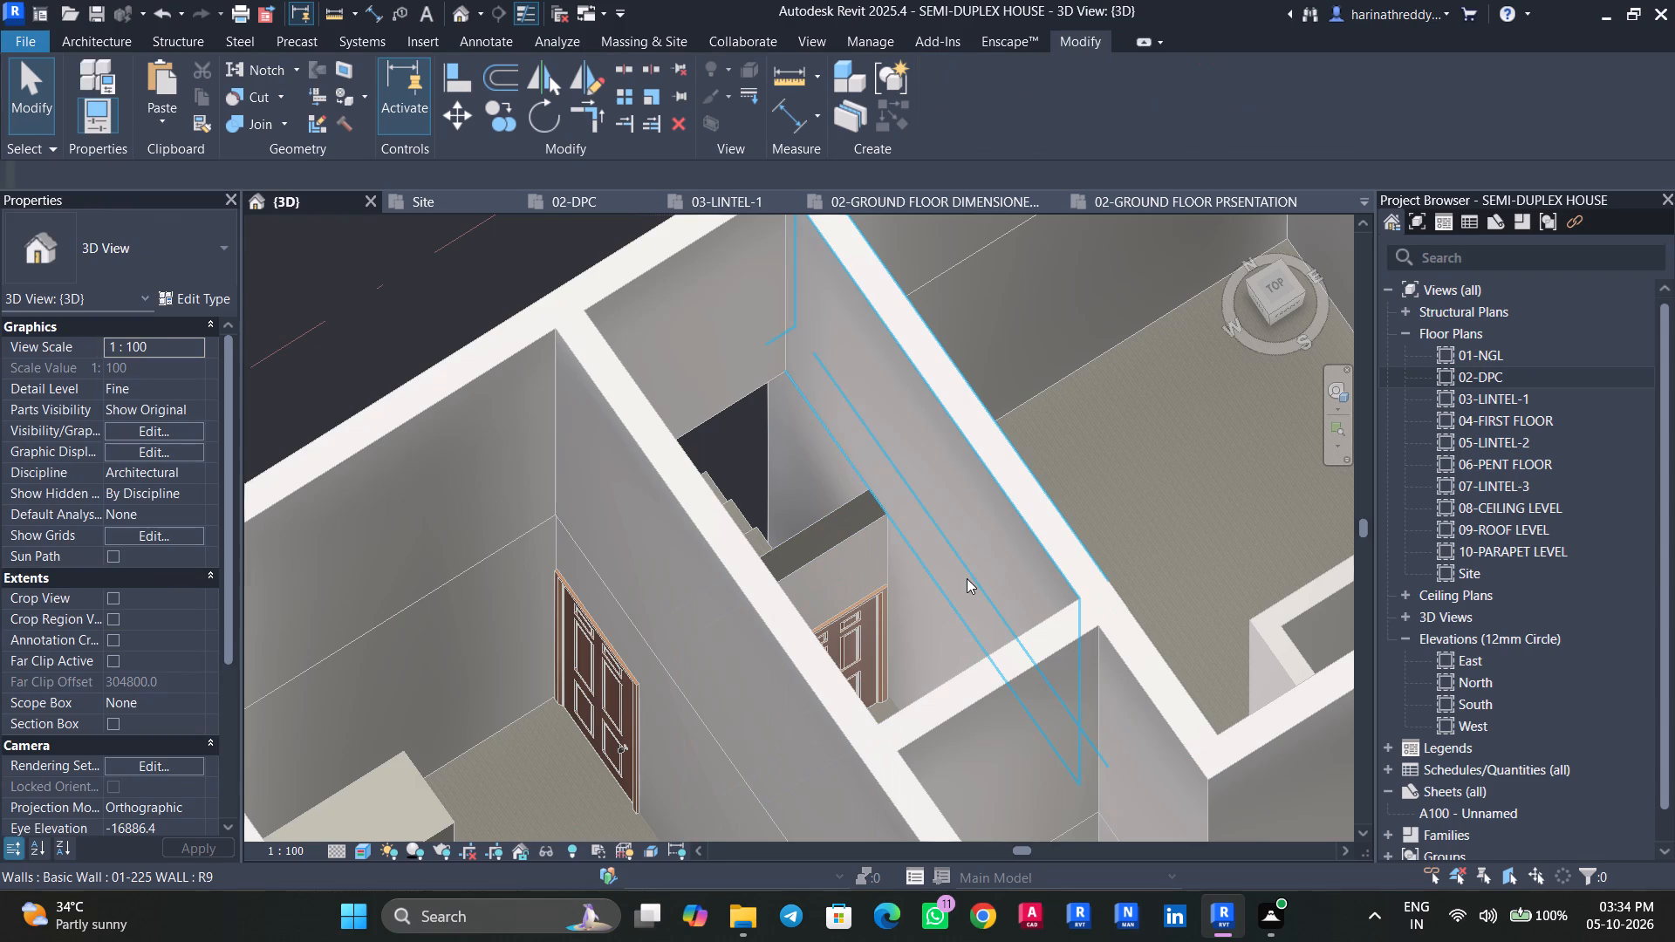
pyautogui.press('Escape')
pyautogui.click(1080, 561)
pyautogui.keyDown('shift'); pyautogui.moveTo(1163, 564); pyautogui.dragTo(1112, 564, button='middle'); pyautogui.keyUp('shift')
pyautogui.moveTo(1103, 564); pyautogui.dragTo(704, 653, button='middle')
pyautogui.press('Escape')
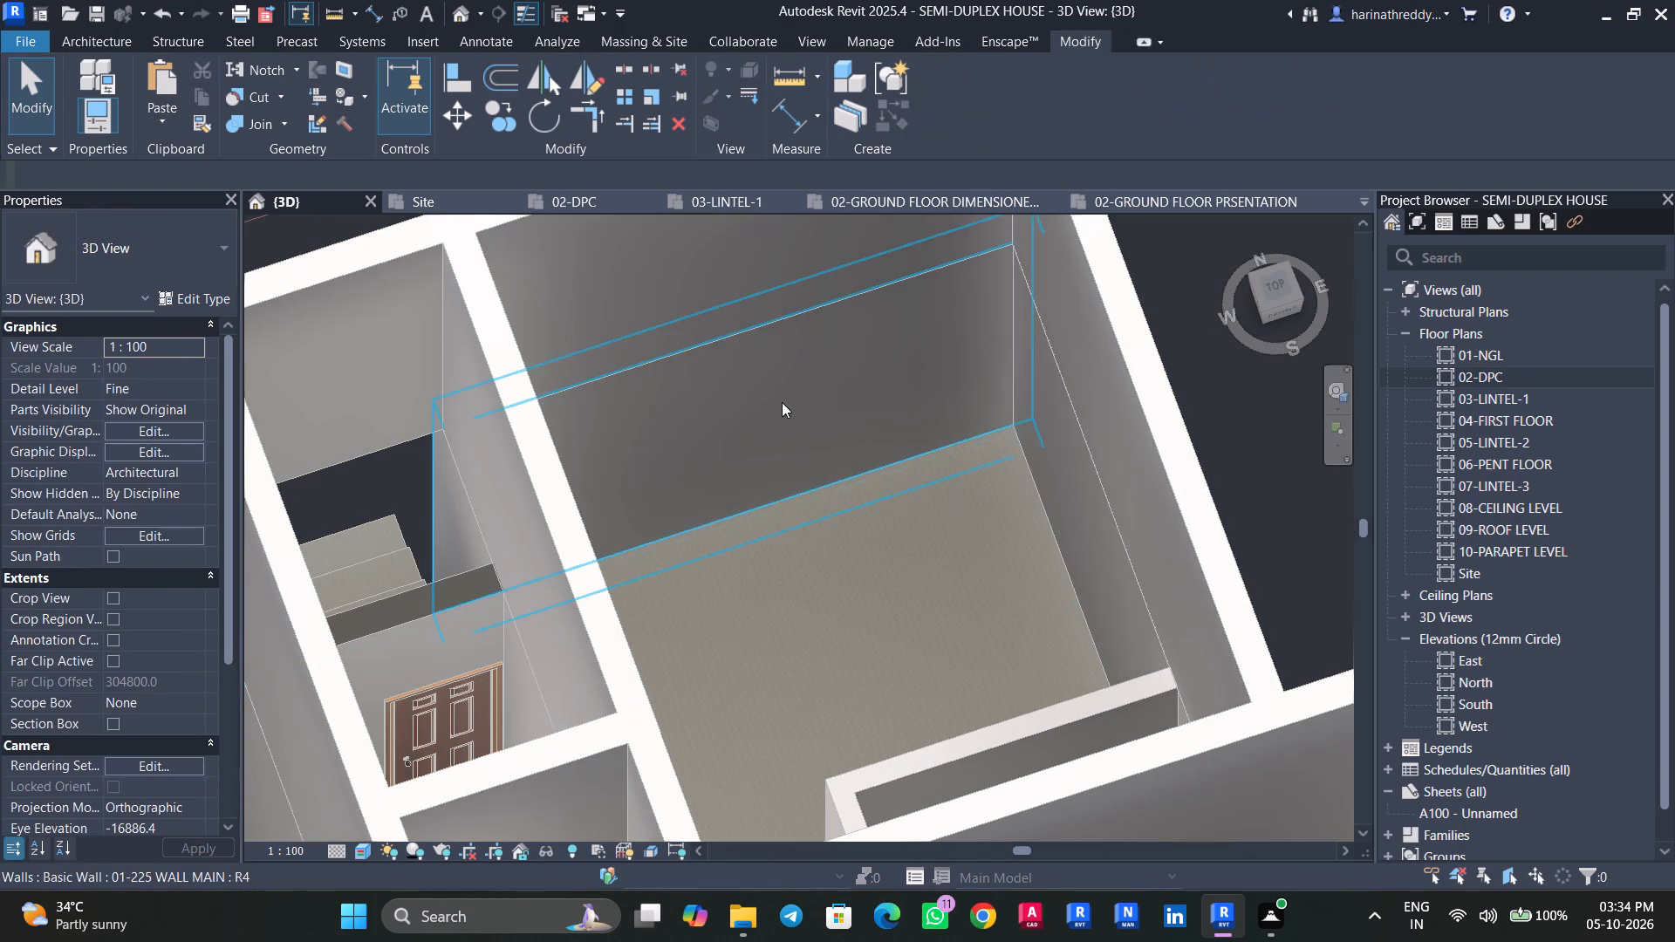
pyautogui.click(782, 402)
pyautogui.press('Escape')
# Review the first-floor wall layout over all rooms from the rear and from above.
pyautogui.scroll(-4, 830, 643)
pyautogui.keyDown('shift'); pyautogui.moveTo(877, 652); pyautogui.dragTo(1244, 611, button='middle'); pyautogui.keyUp('shift')
pyautogui.scroll(-1, 1244, 611)
pyautogui.scroll(3, 866, 637)
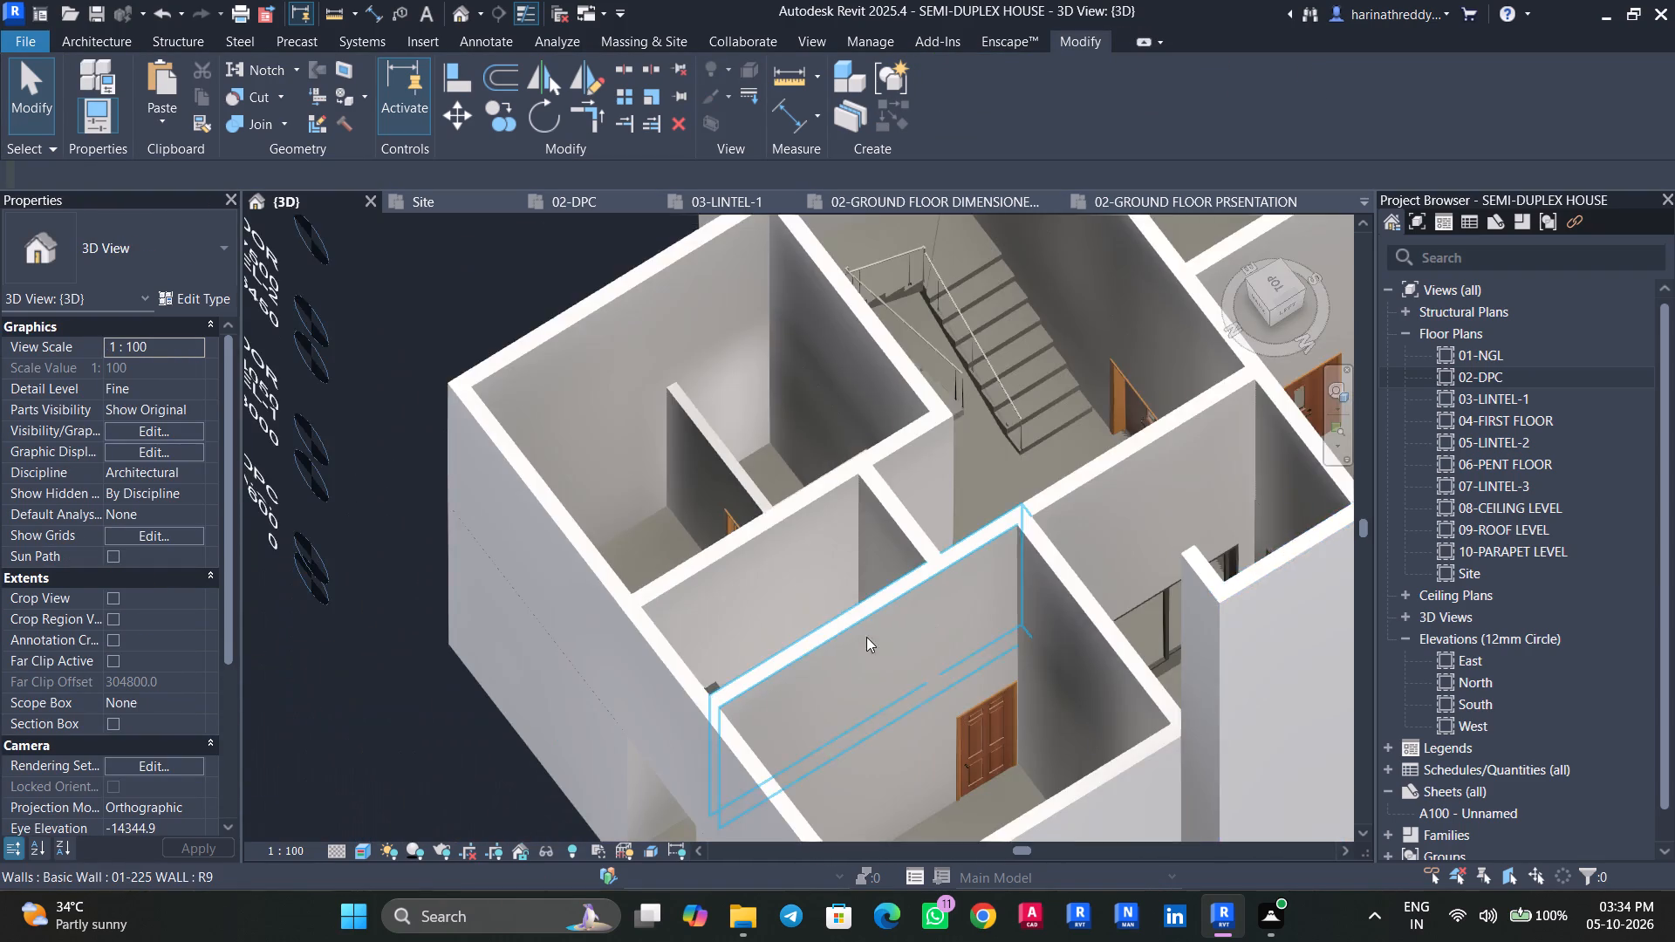
pyautogui.scroll(1, 866, 637)
pyautogui.keyDown('shift'); pyautogui.moveTo(834, 633); pyautogui.dragTo(858, 715, button='middle'); pyautogui.keyUp('shift')
pyautogui.scroll(-10, 794, 687)
pyautogui.keyDown('shift'); pyautogui.moveTo(796, 689); pyautogui.dragTo(961, 661, button='middle'); pyautogui.keyUp('shift')
pyautogui.scroll(2, 751, 504)
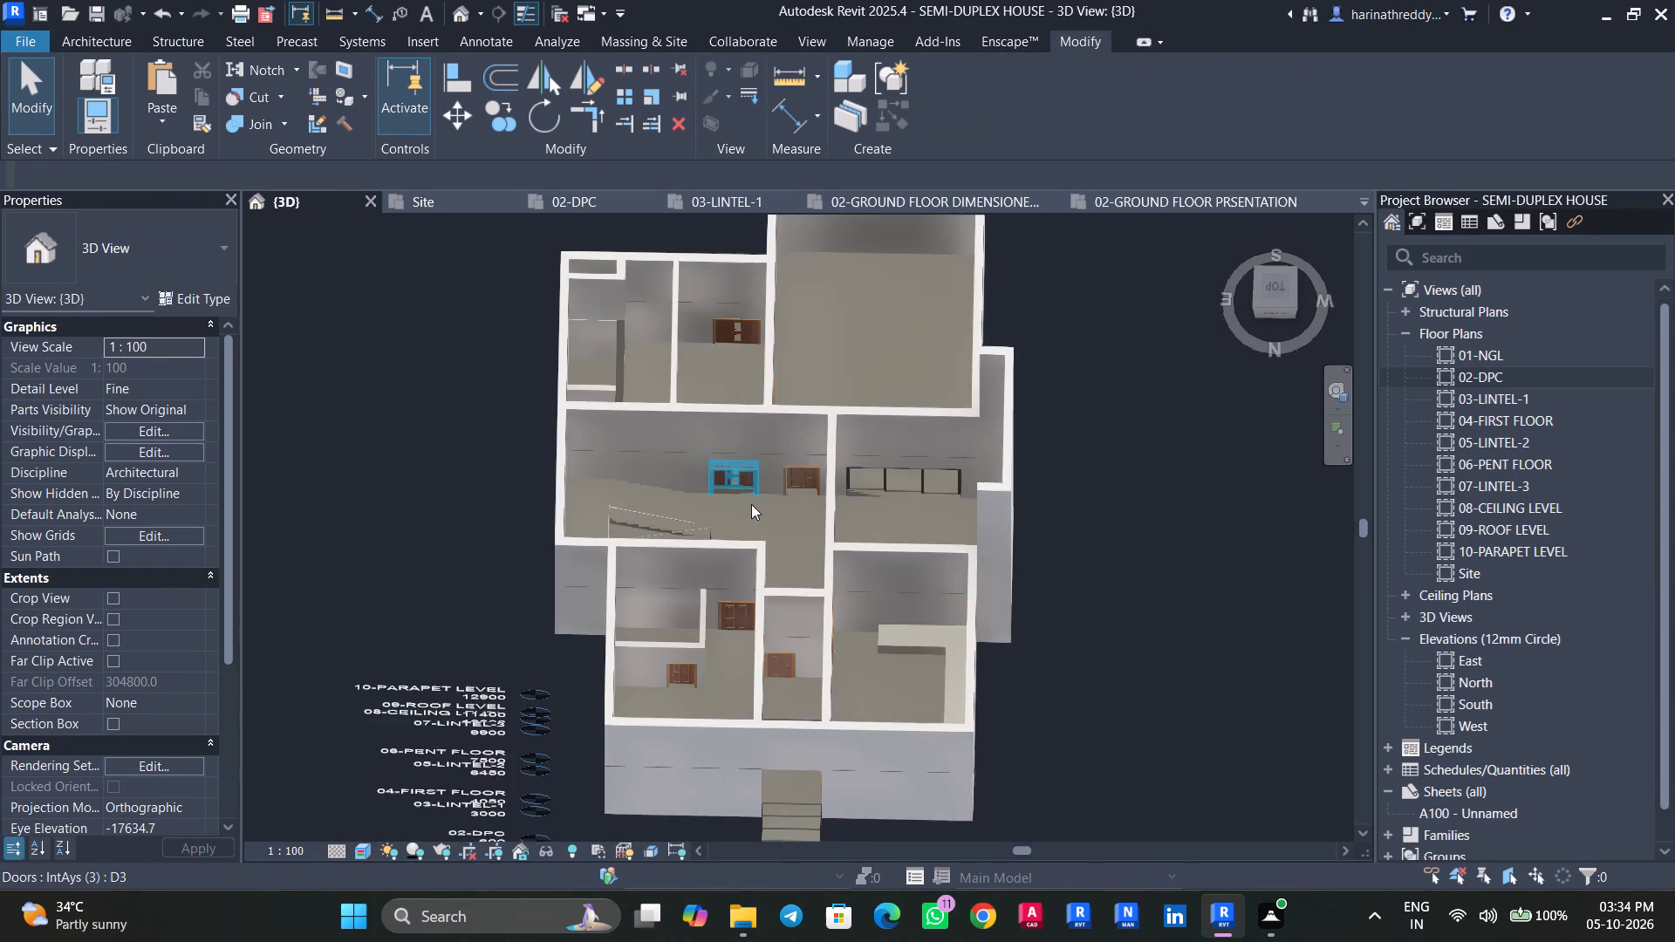
# Examine the panelled single door and the neighbouring double door in the stair hall's wall.
pyautogui.scroll(3, 751, 504)
pyautogui.moveTo(753, 504); pyautogui.dragTo(853, 731, button='middle')
pyautogui.scroll(4, 851, 727)
pyautogui.keyDown('shift'); pyautogui.moveTo(851, 717); pyautogui.dragTo(883, 678, button='middle'); pyautogui.keyUp('shift')
pyautogui.keyDown('shift'); pyautogui.scroll(1, 851, 717); pyautogui.keyUp('shift')
pyautogui.scroll(5, 927, 710)
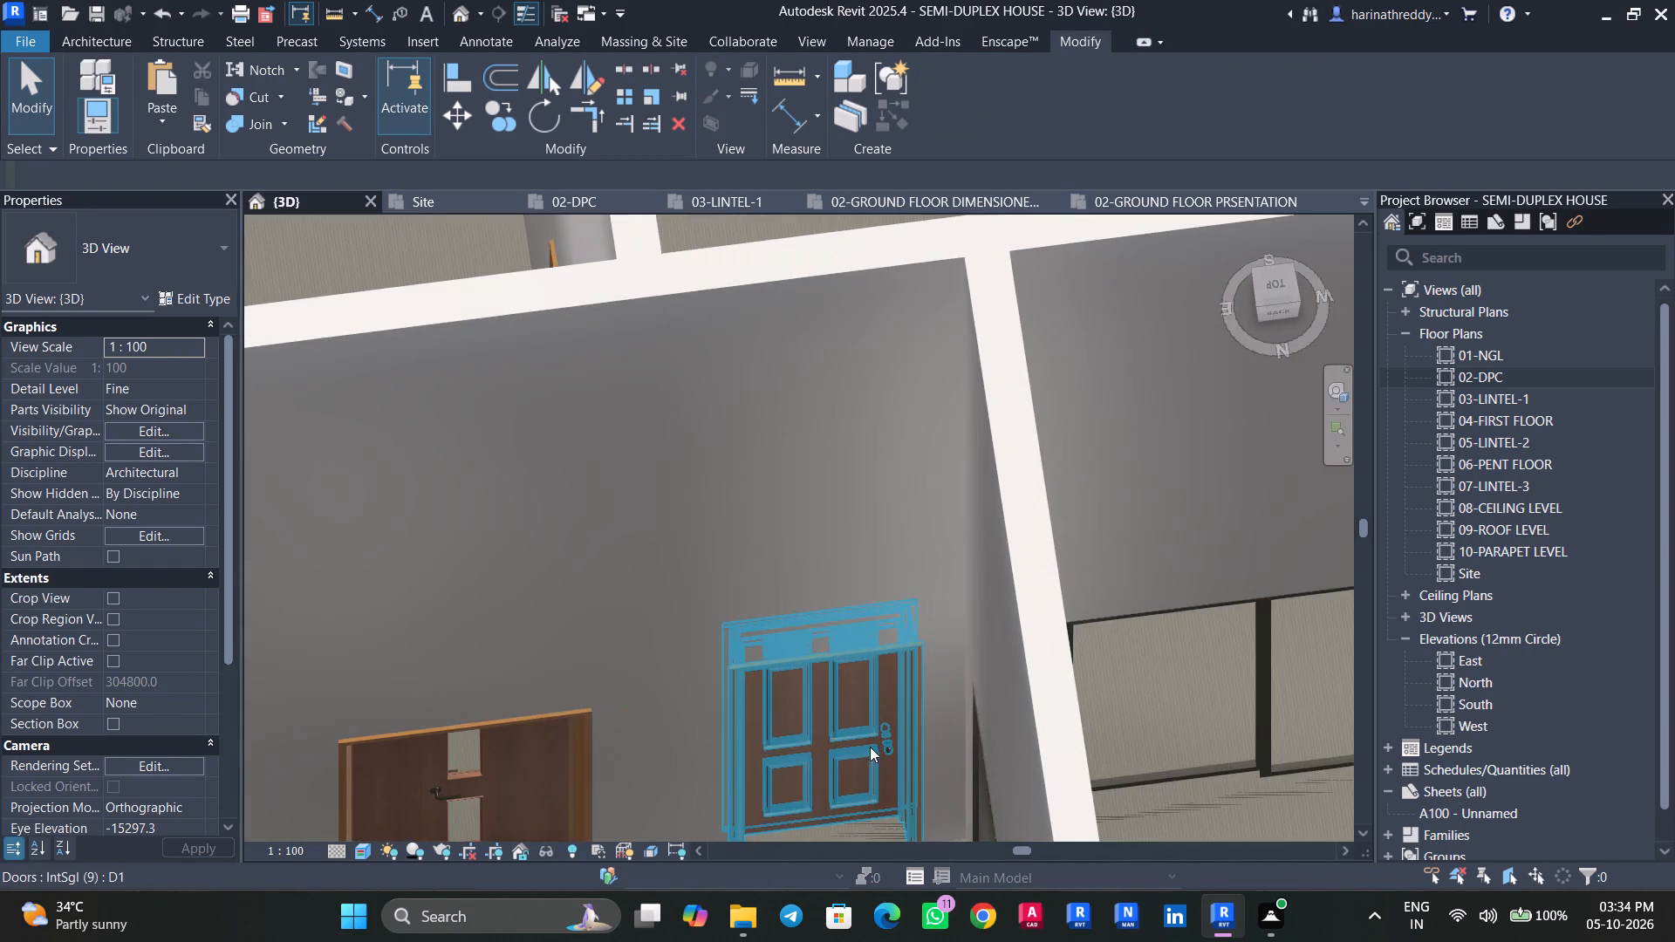
pyautogui.click(868, 747)
pyautogui.press('Escape')
pyautogui.press('Escape')
pyautogui.click(570, 759)
pyautogui.press('Escape')
pyautogui.press('Escape')
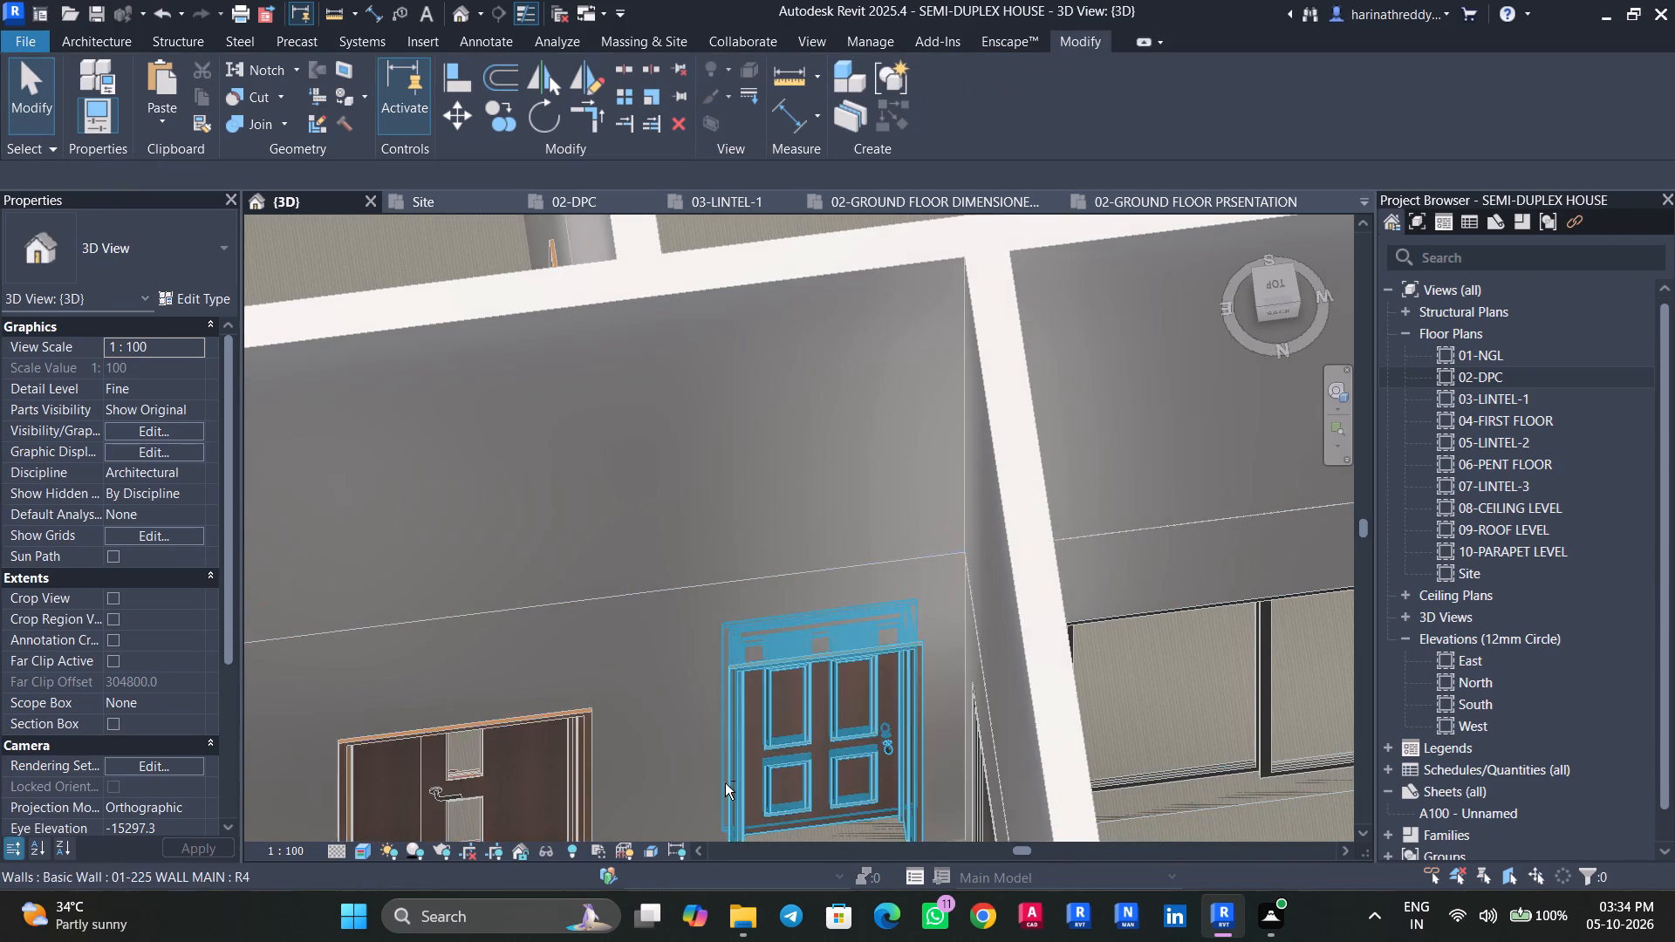
# Examine the stair hall's double door at floor level and check the main floor slab's constraints.
pyautogui.keyDown('shift'); pyautogui.moveTo(724, 784); pyautogui.dragTo(683, 784, button='middle'); pyautogui.keyUp('shift')
pyautogui.scroll(1, 683, 784)
pyautogui.scroll(-1, 670, 788)
pyautogui.moveTo(670, 788); pyautogui.dragTo(706, 683, button='middle')
pyautogui.scroll(11, 696, 707)
pyautogui.scroll(-3, 704, 713)
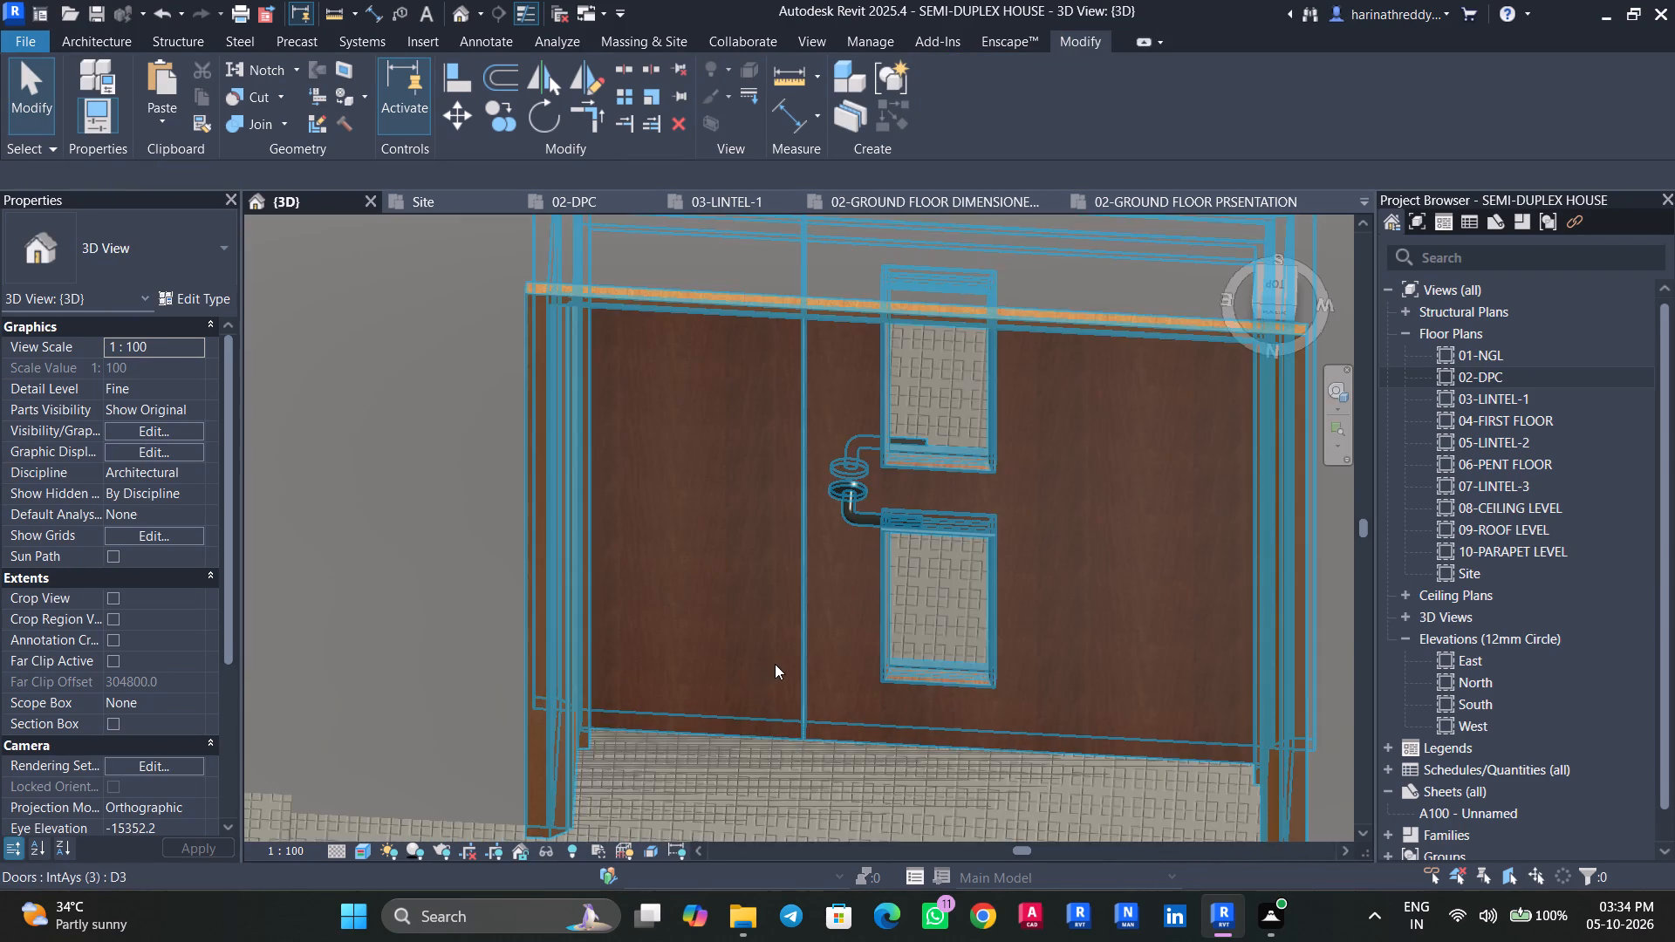
pyautogui.scroll(-12, 775, 664)
pyautogui.scroll(2, 828, 731)
pyautogui.scroll(-1, 828, 731)
pyautogui.scroll(18, 828, 731)
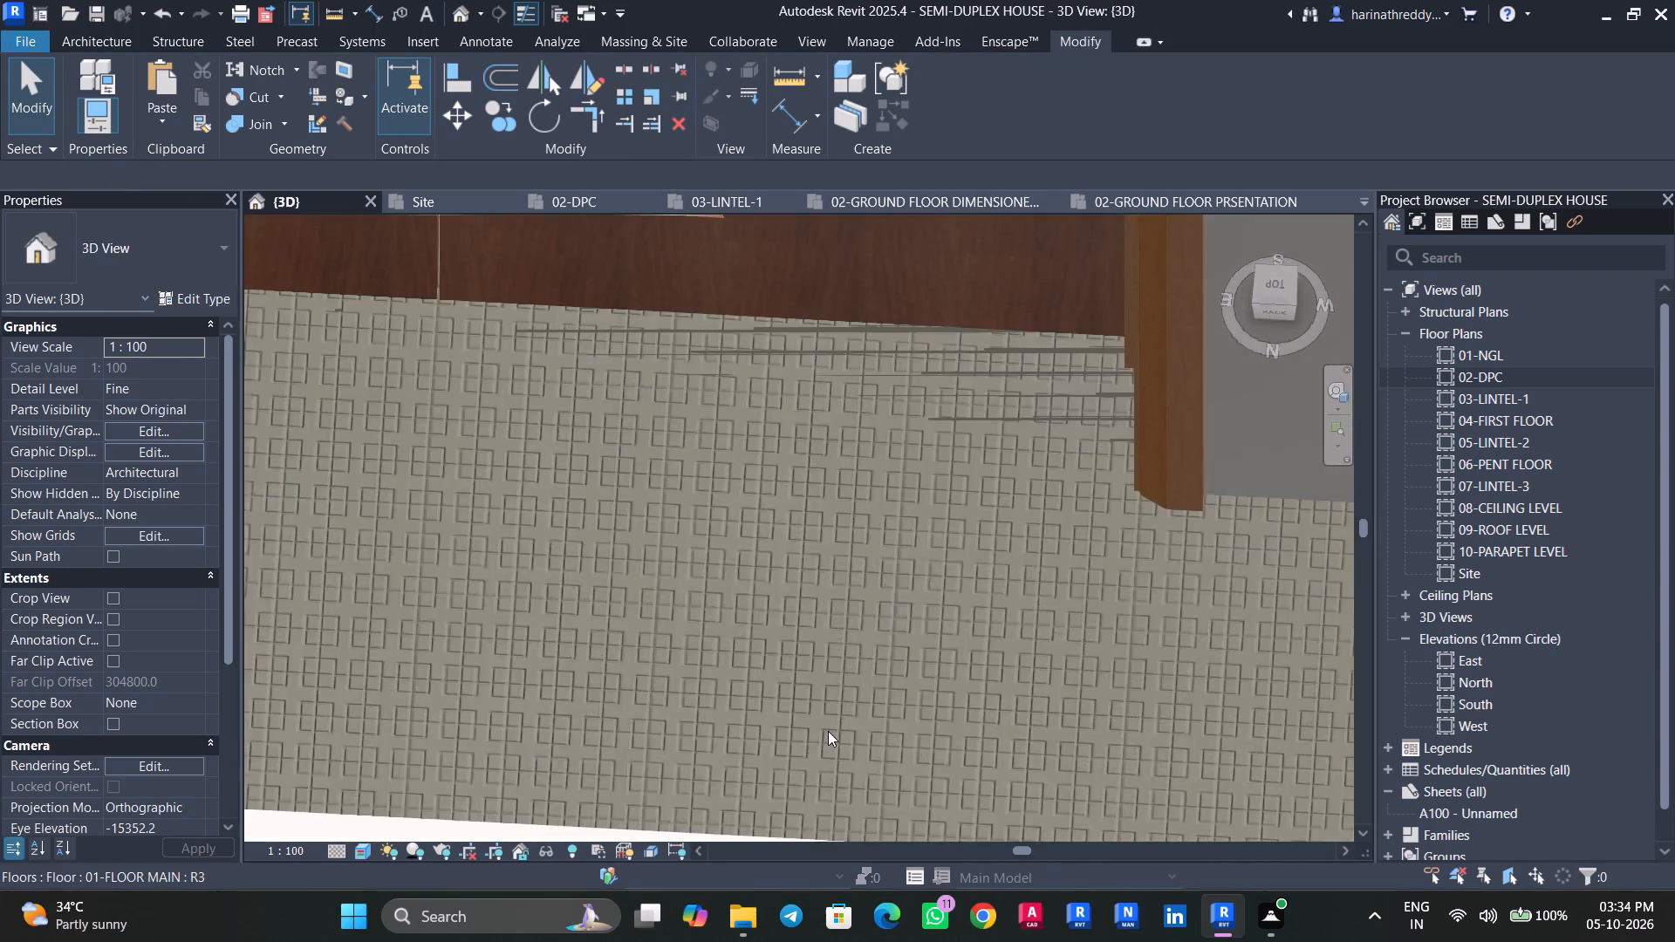
pyautogui.scroll(7, 828, 731)
pyautogui.click(805, 702)
pyautogui.press('Escape')
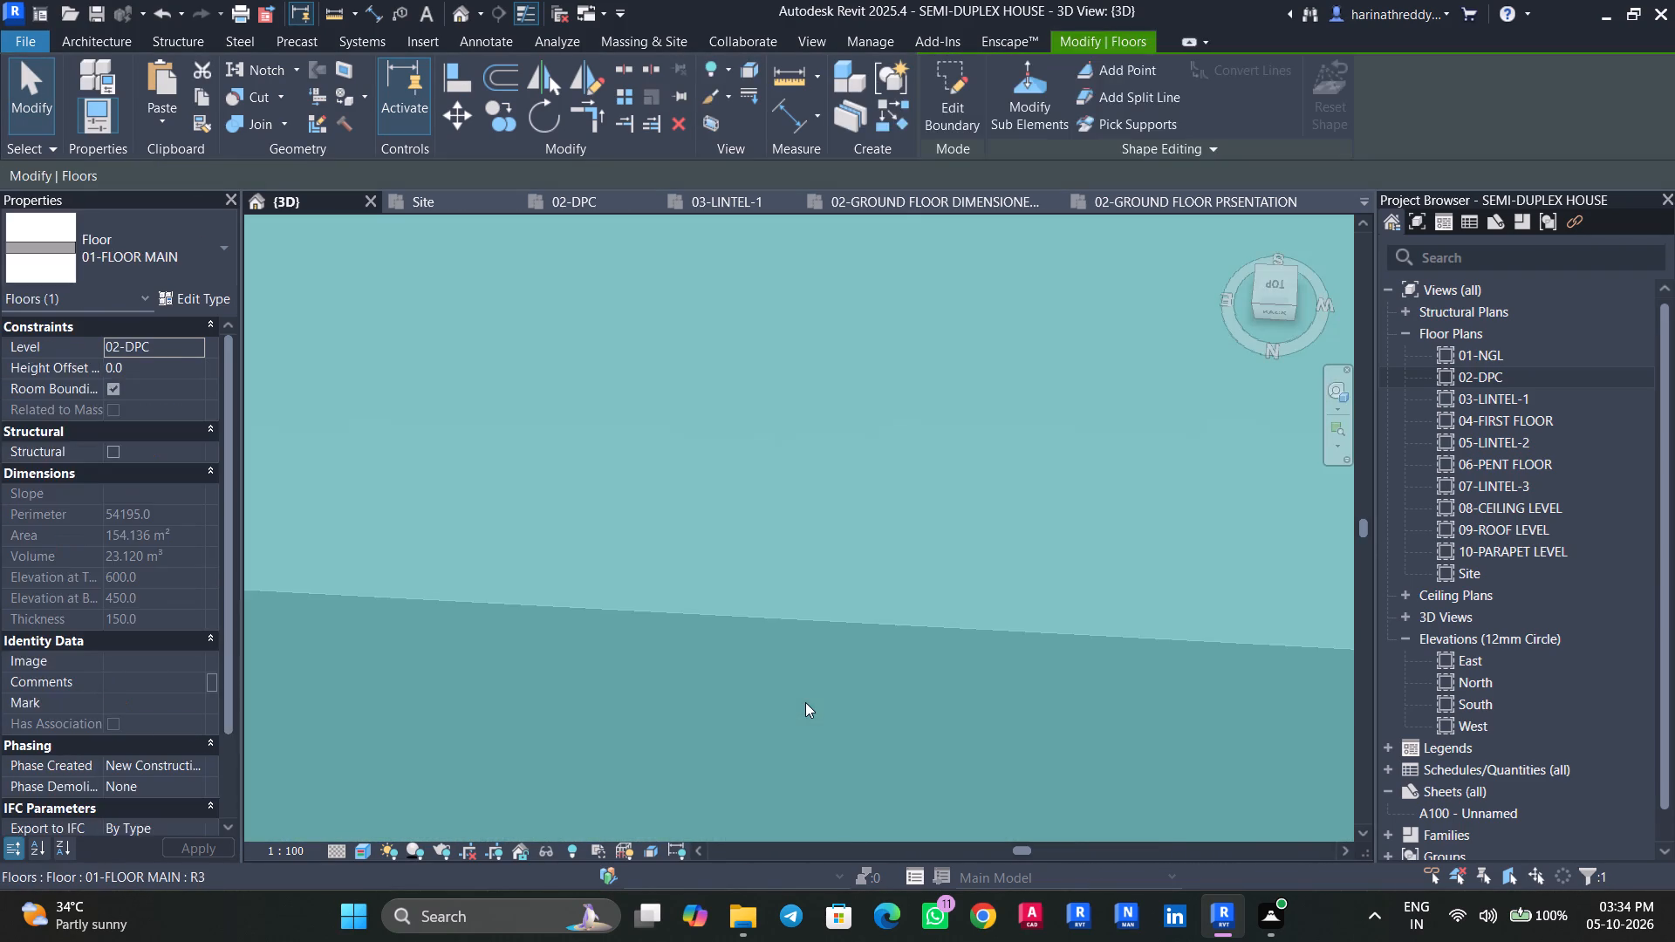
pyautogui.scroll(-20, 805, 702)
pyautogui.scroll(-11, 805, 702)
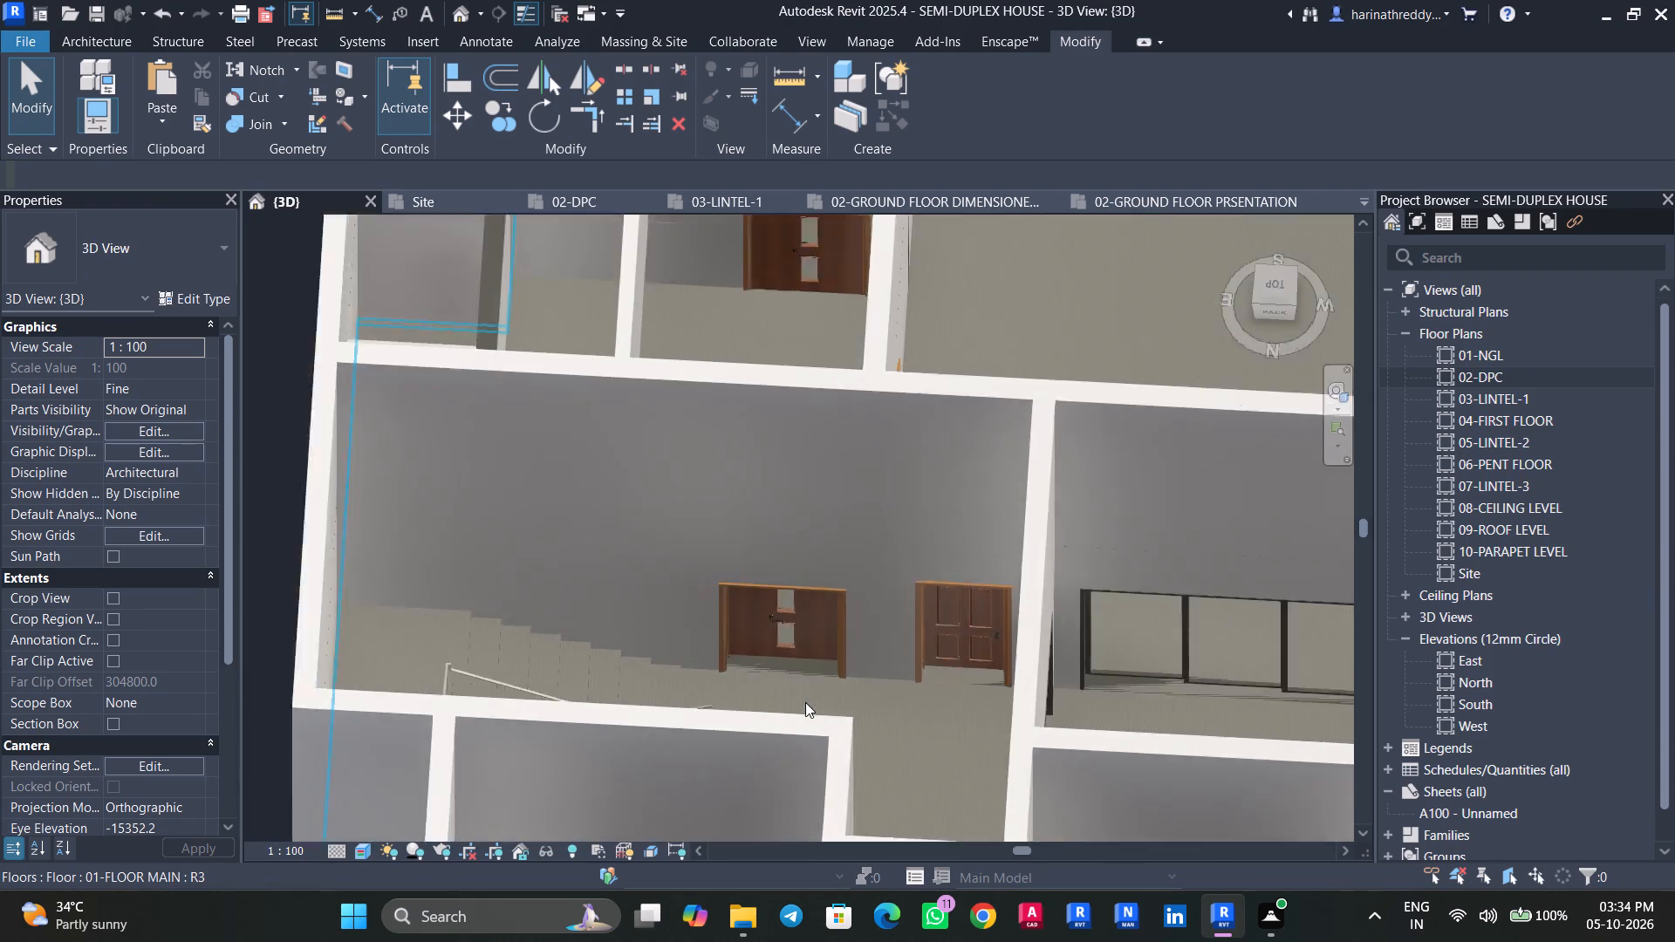
# Check the constraints of the three-panel sliding glass door and examine the wall around it.
pyautogui.scroll(-5, 805, 702)
pyautogui.keyDown('shift'); pyautogui.moveTo(806, 710); pyautogui.dragTo(477, 690, button='middle'); pyautogui.keyUp('shift')
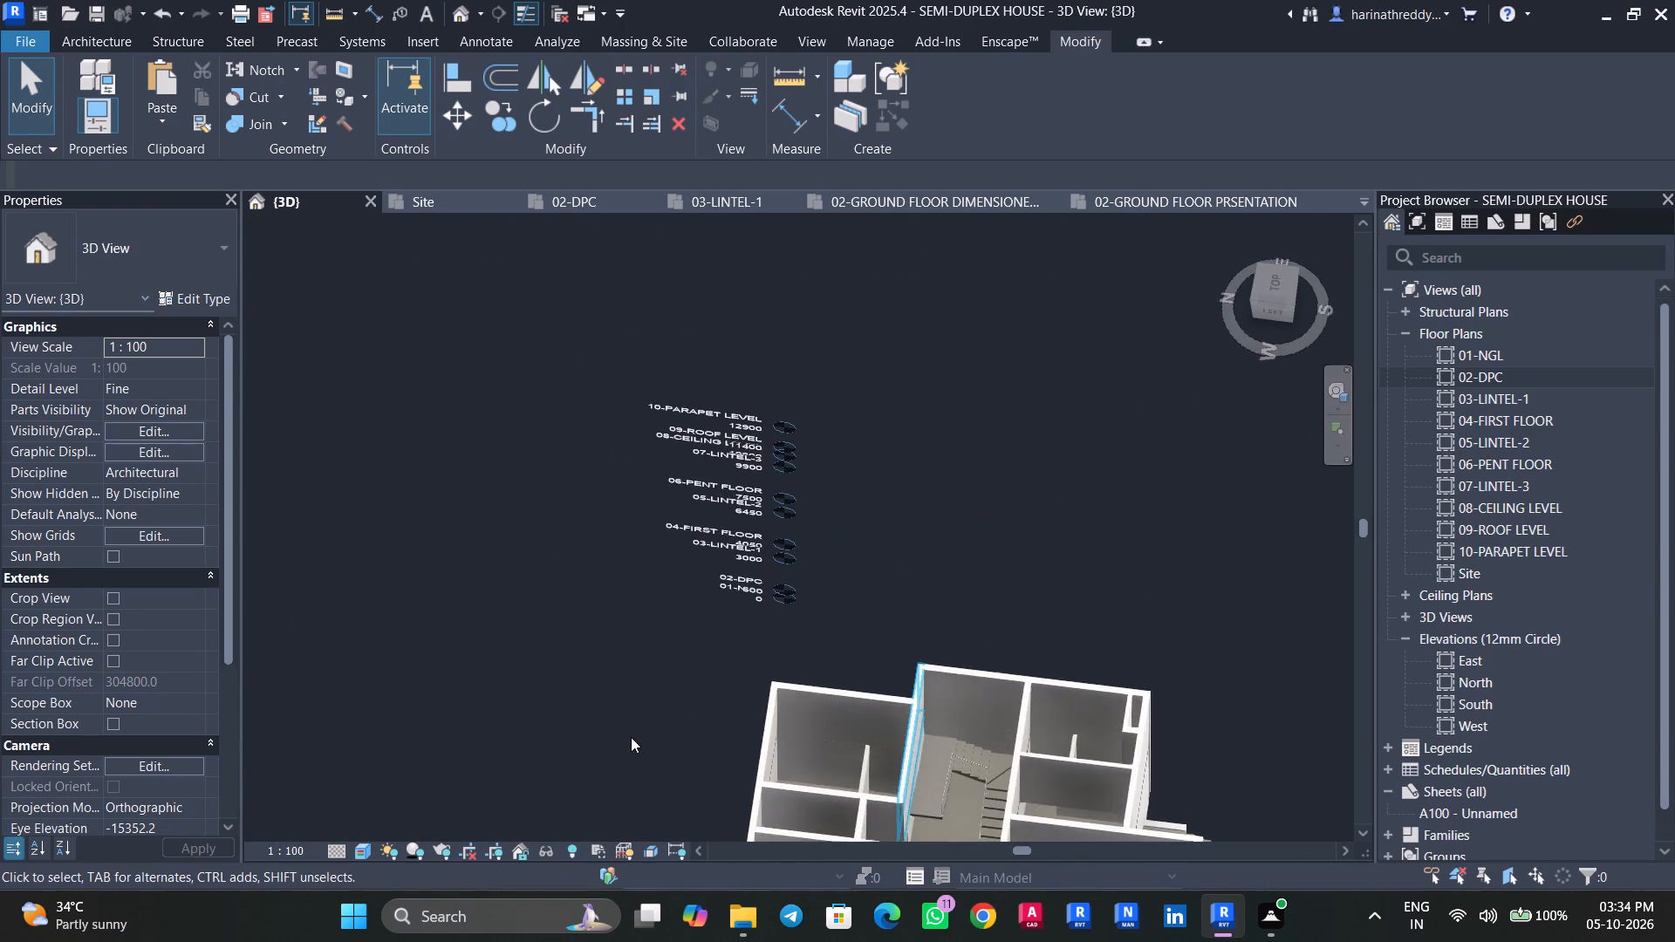
pyautogui.moveTo(687, 761); pyautogui.dragTo(653, 481, button='middle')
pyautogui.keyDown('shift'); pyautogui.moveTo(1230, 761); pyautogui.dragTo(1077, 849, button='middle'); pyautogui.keyUp('shift')
pyautogui.scroll(9, 785, 719)
pyautogui.scroll(-1, 865, 736)
pyautogui.scroll(5, 865, 732)
pyautogui.doubleClick(943, 580)
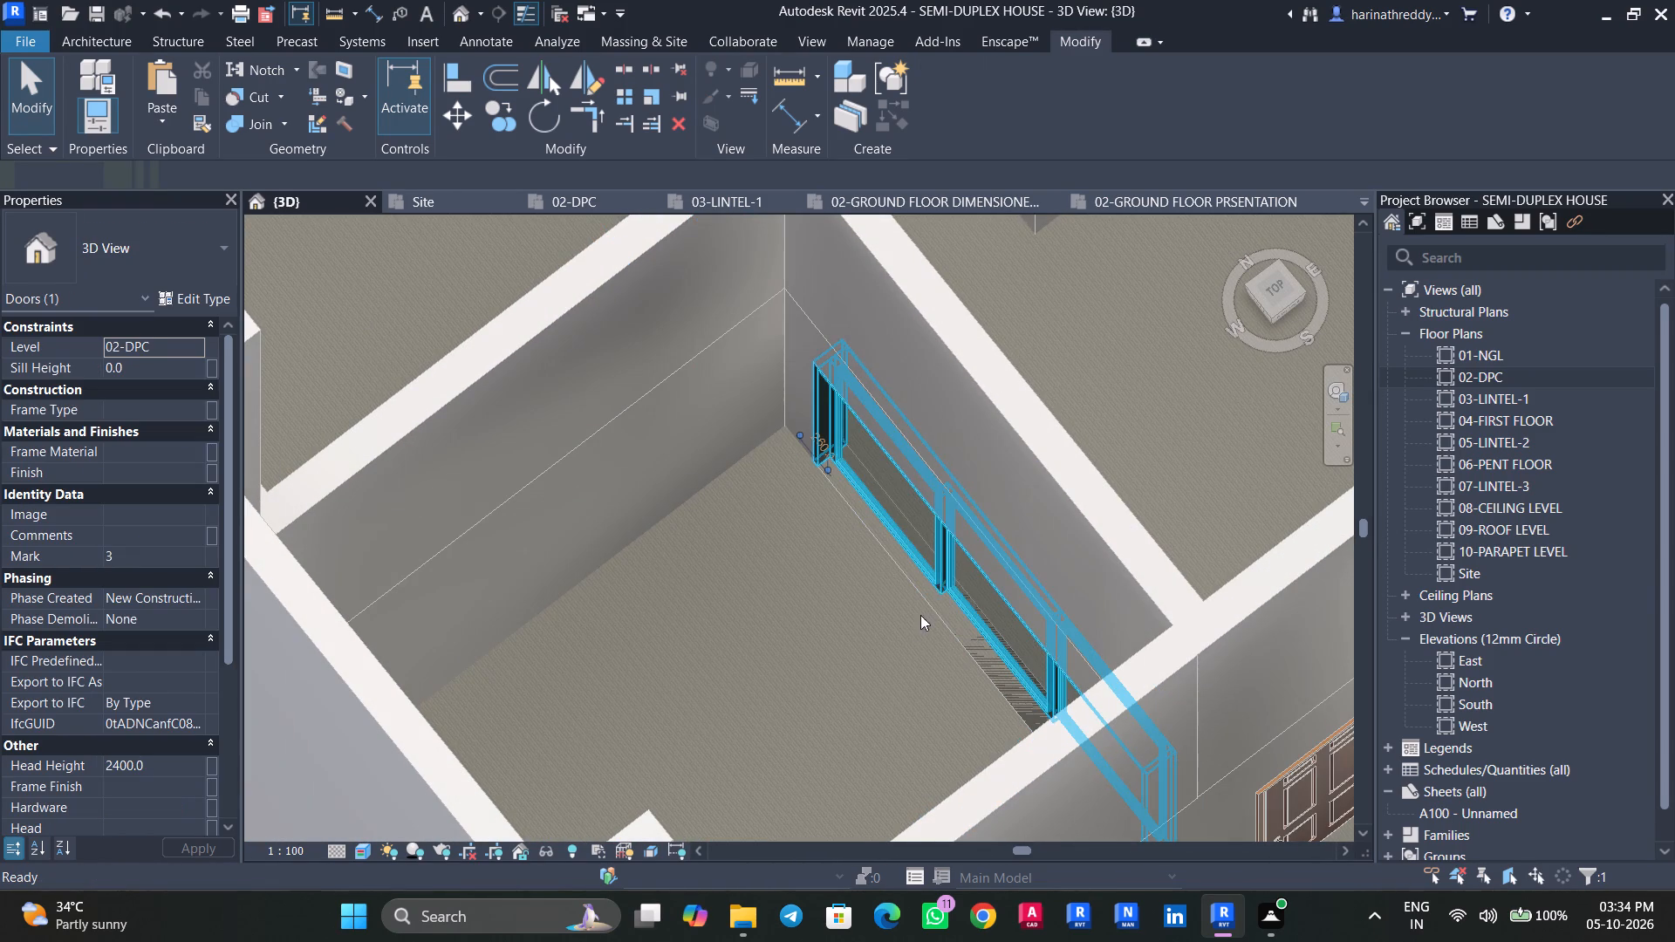
pyautogui.press('Escape')
pyautogui.click(995, 354)
pyautogui.press('Escape')
pyautogui.press('Escape')
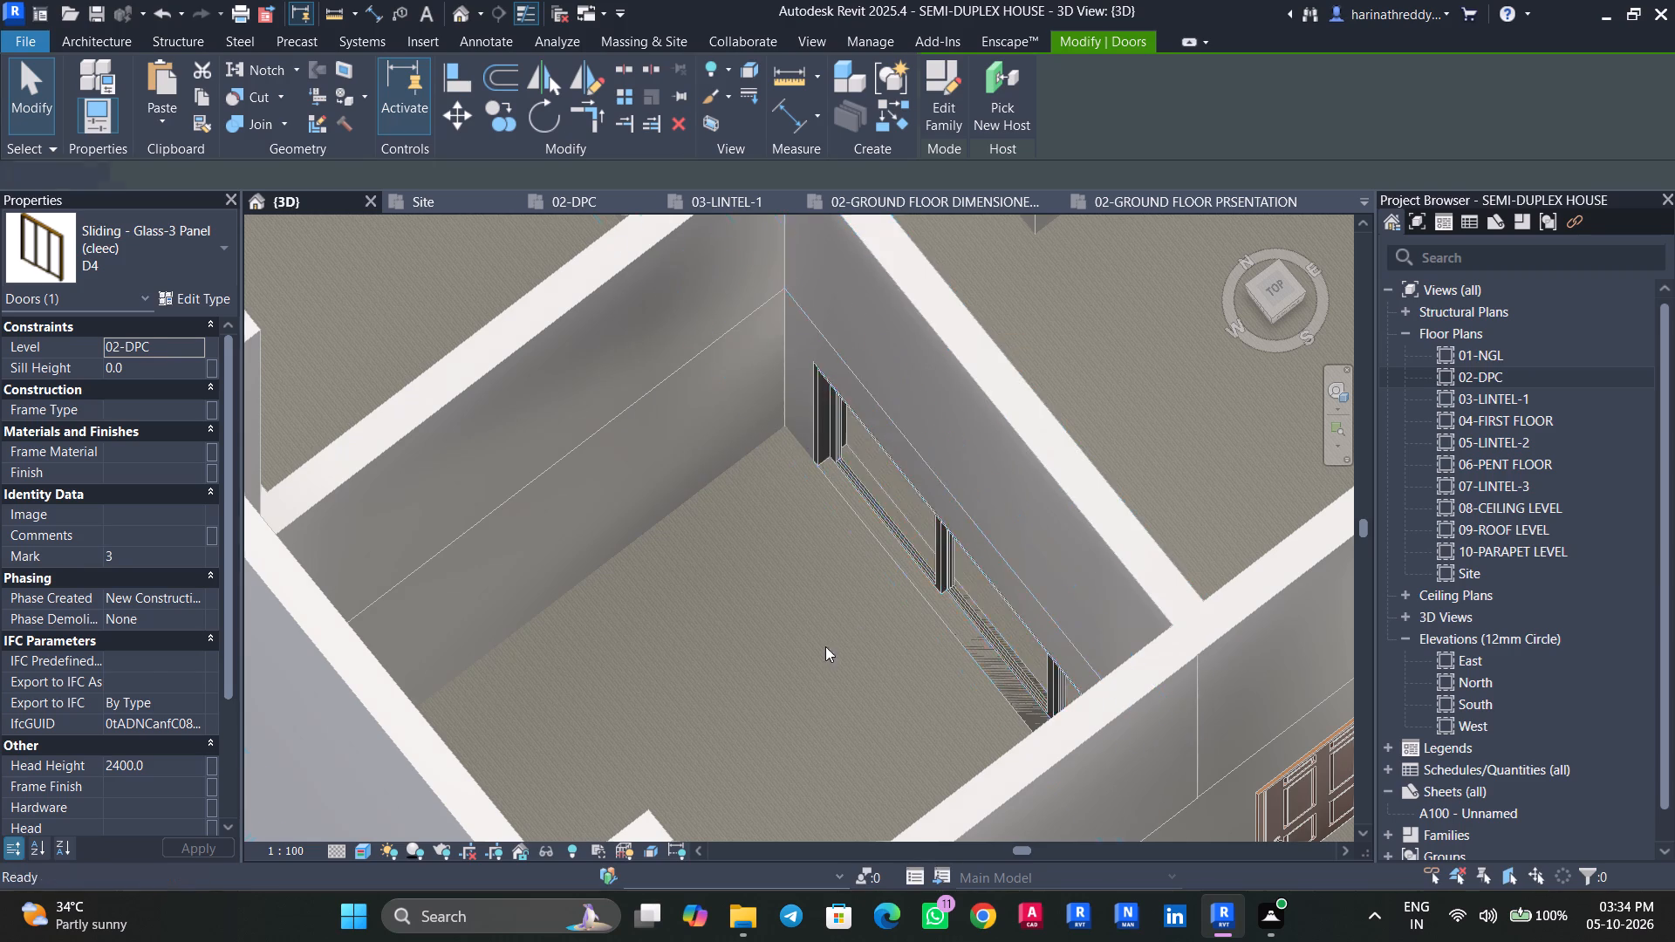
# Examine up close how the sliding glass door's bottom frame meets the wall and floor slab.
pyautogui.scroll(-4, 831, 635)
pyautogui.keyDown('shift'); pyautogui.moveTo(837, 641); pyautogui.dragTo(947, 605, button='middle'); pyautogui.keyUp('shift')
pyautogui.moveTo(1014, 528); pyautogui.dragTo(771, 703, button='middle')
pyautogui.scroll(11, 858, 685)
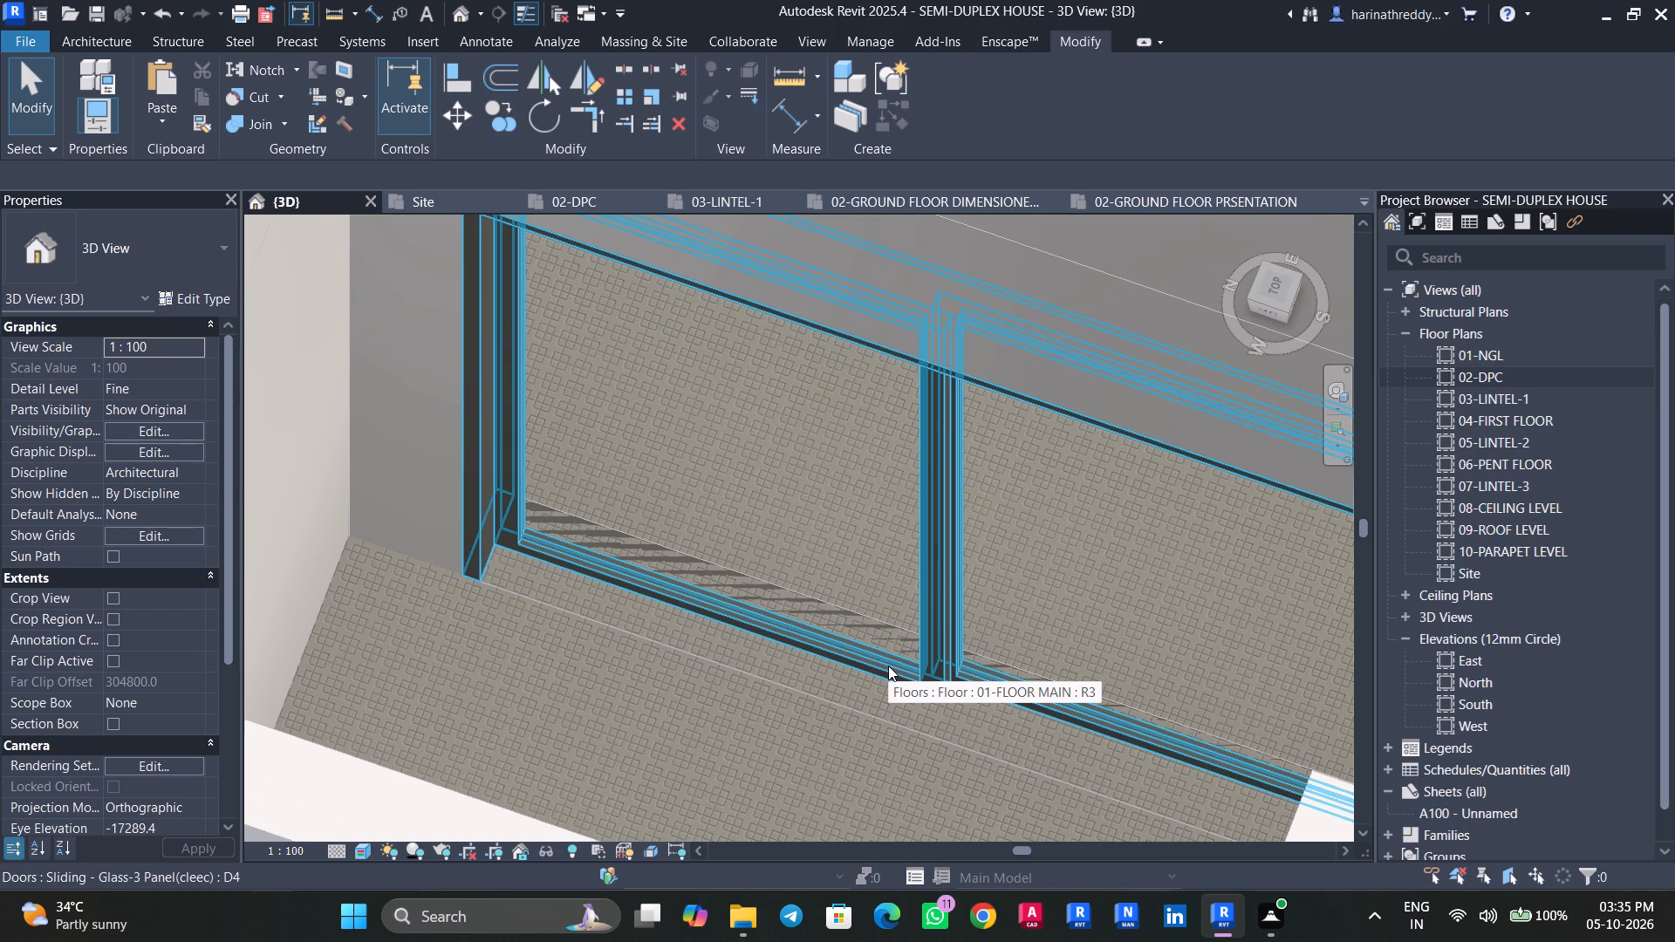
pyautogui.click(901, 662)
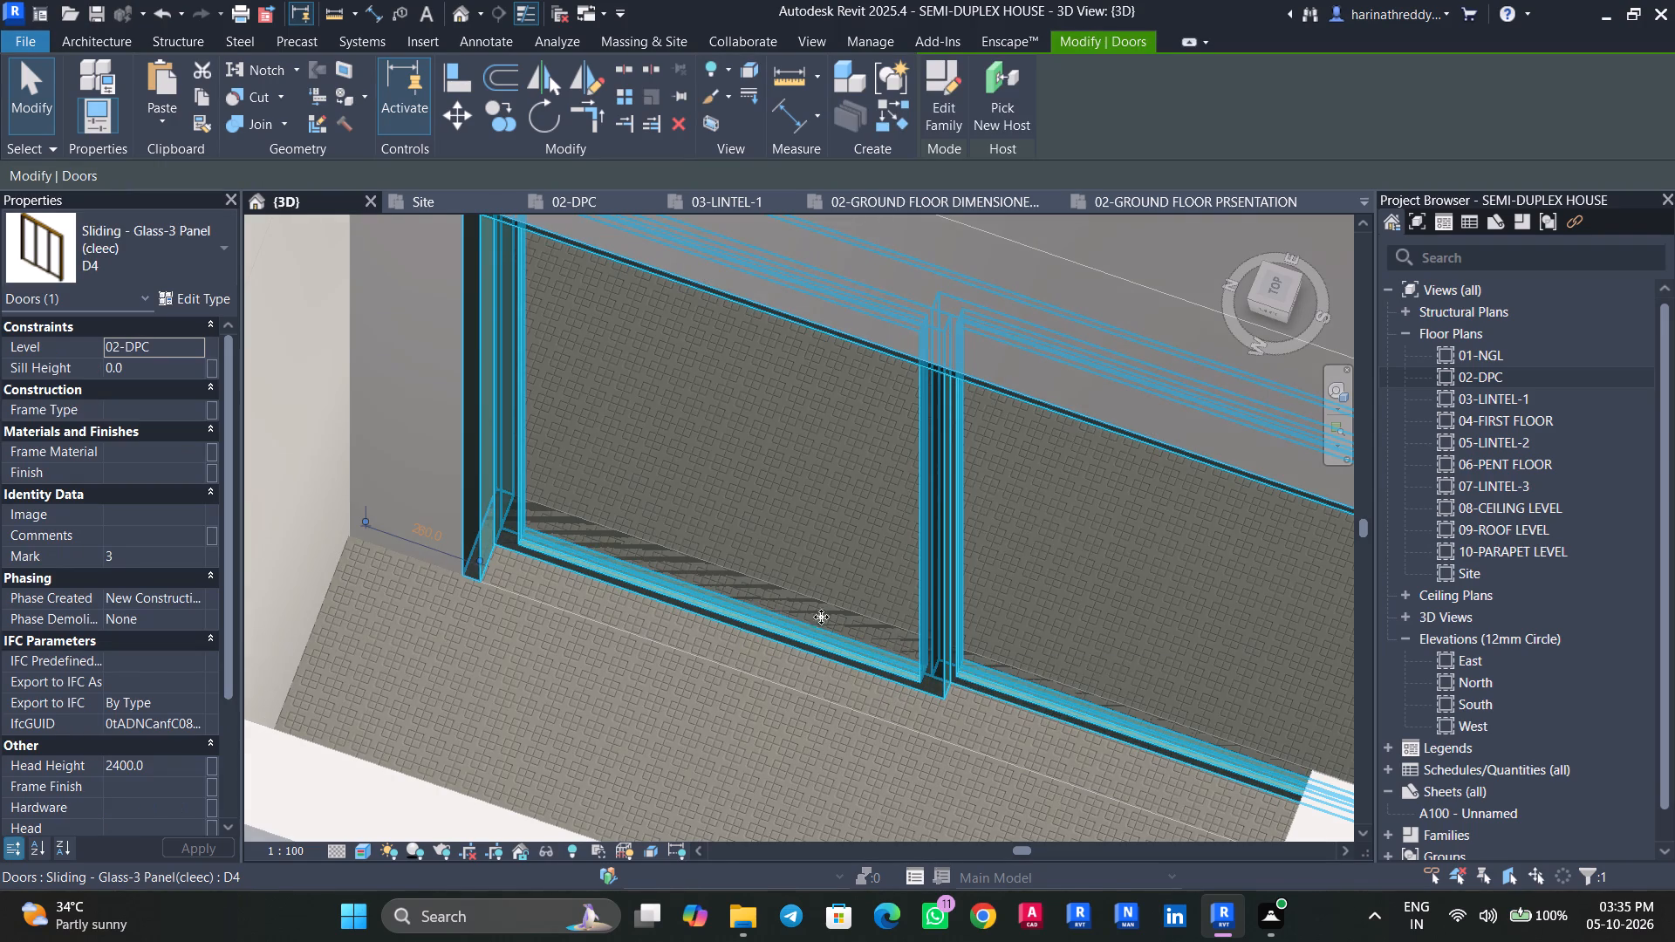
pyautogui.press('Escape')
pyautogui.press('Escape')
pyautogui.scroll(4, 638, 563)
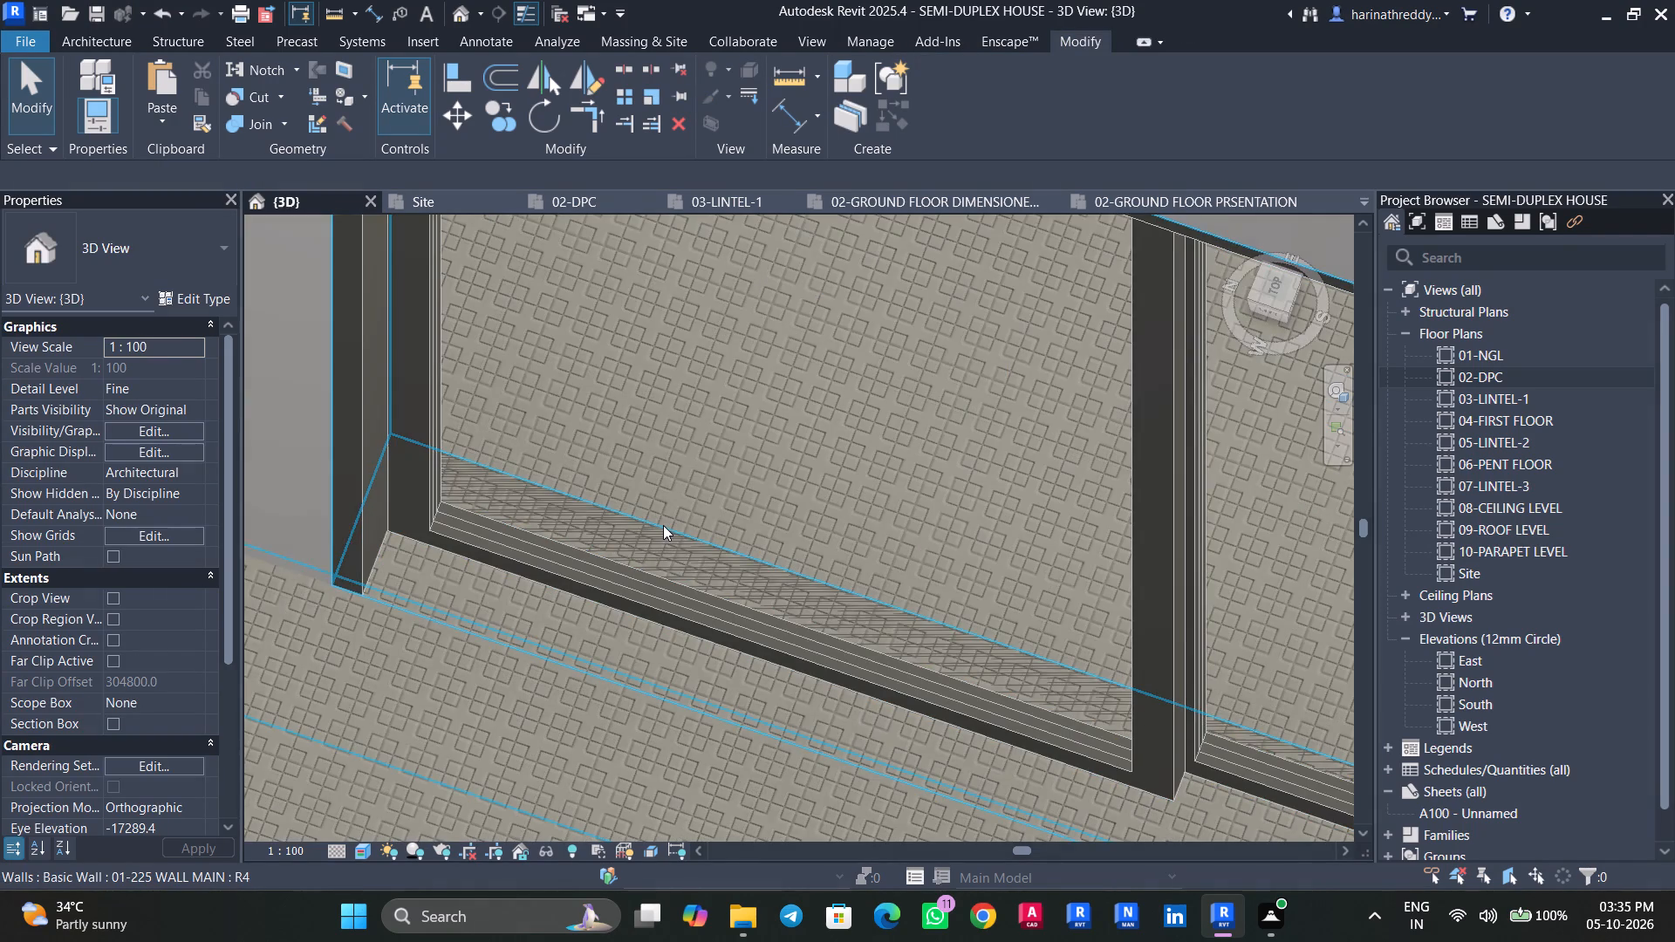
pyautogui.click(663, 525)
pyautogui.press('Escape')
pyautogui.press('Escape')
pyautogui.scroll(-11, 616, 563)
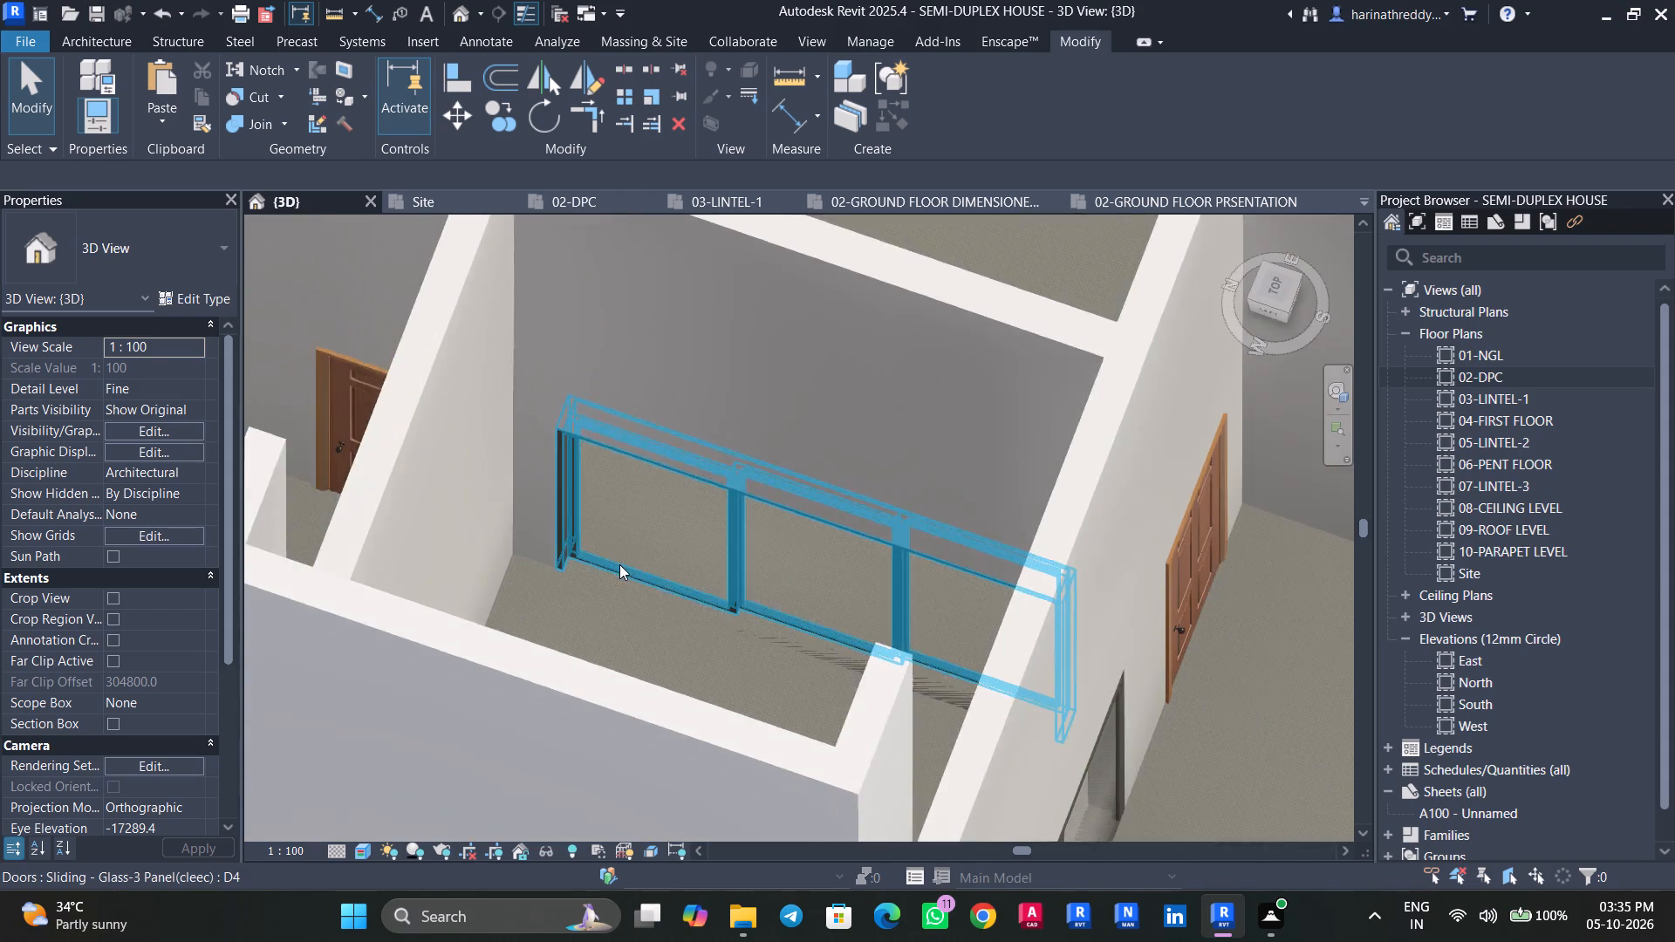
# Review the sliding glass door in relation to the surrounding rooms and leave nothing selected.
pyautogui.scroll(-7, 619, 564)
pyautogui.click(620, 564)
pyautogui.press('Escape')
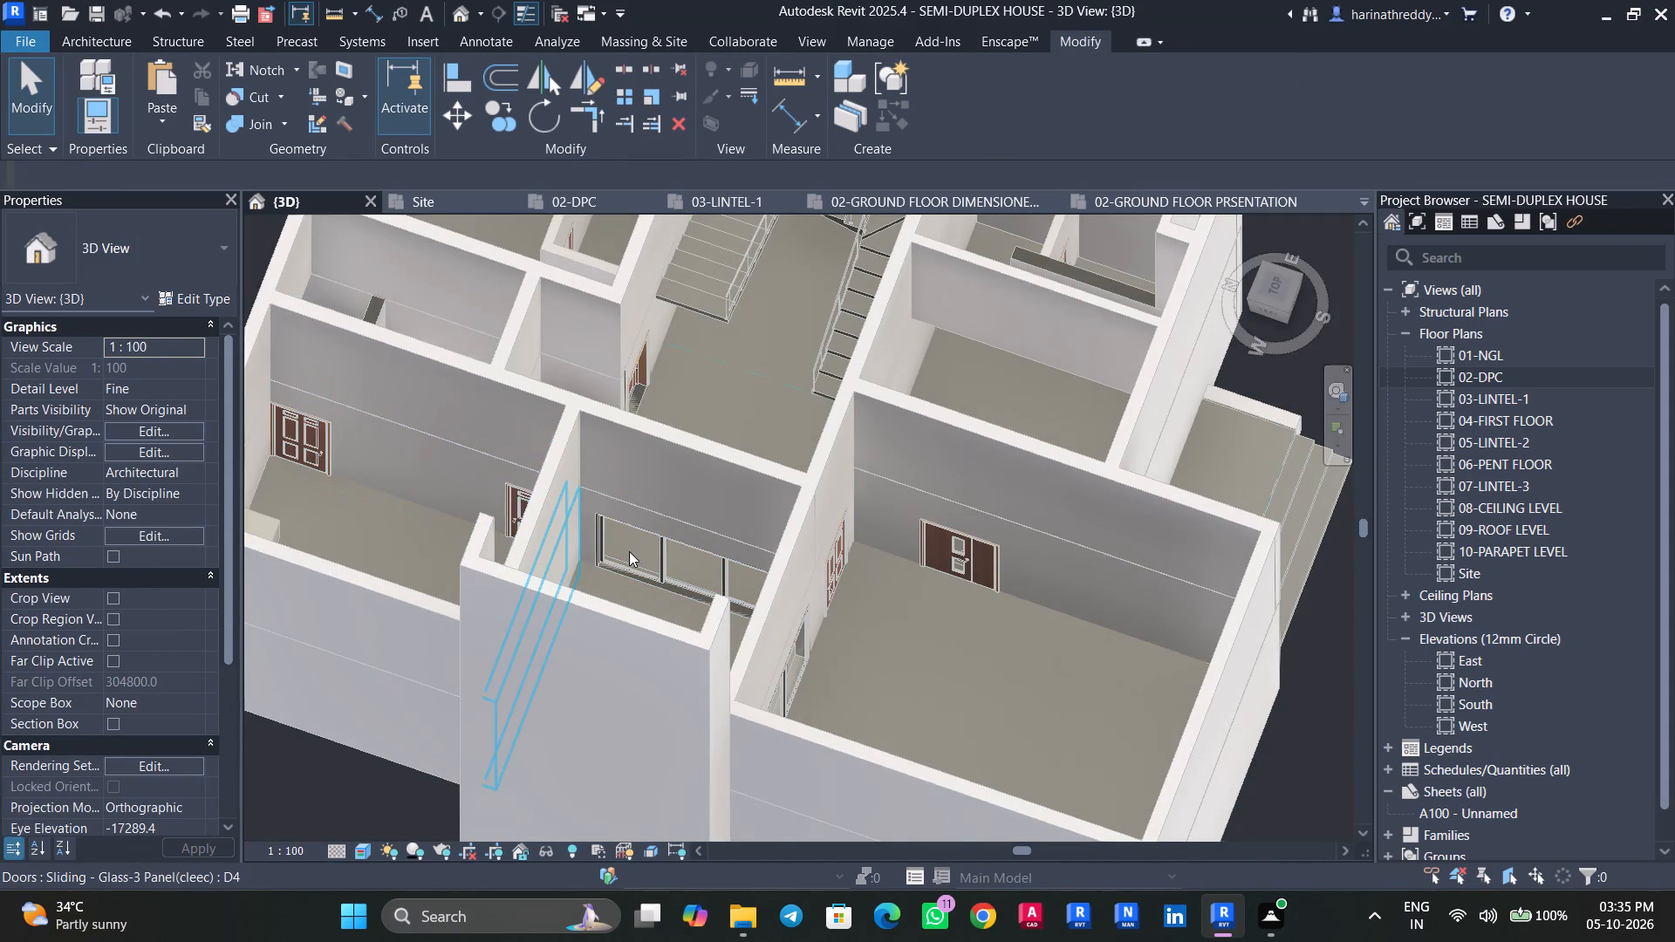
pyautogui.scroll(3, 629, 551)
pyautogui.click(629, 551)
pyautogui.press('Escape')
pyautogui.press('Escape')
pyautogui.press('Escape')
pyautogui.press('Escape')
pyautogui.press('Escape')
pyautogui.press('Escape')
pyautogui.press('Escape')
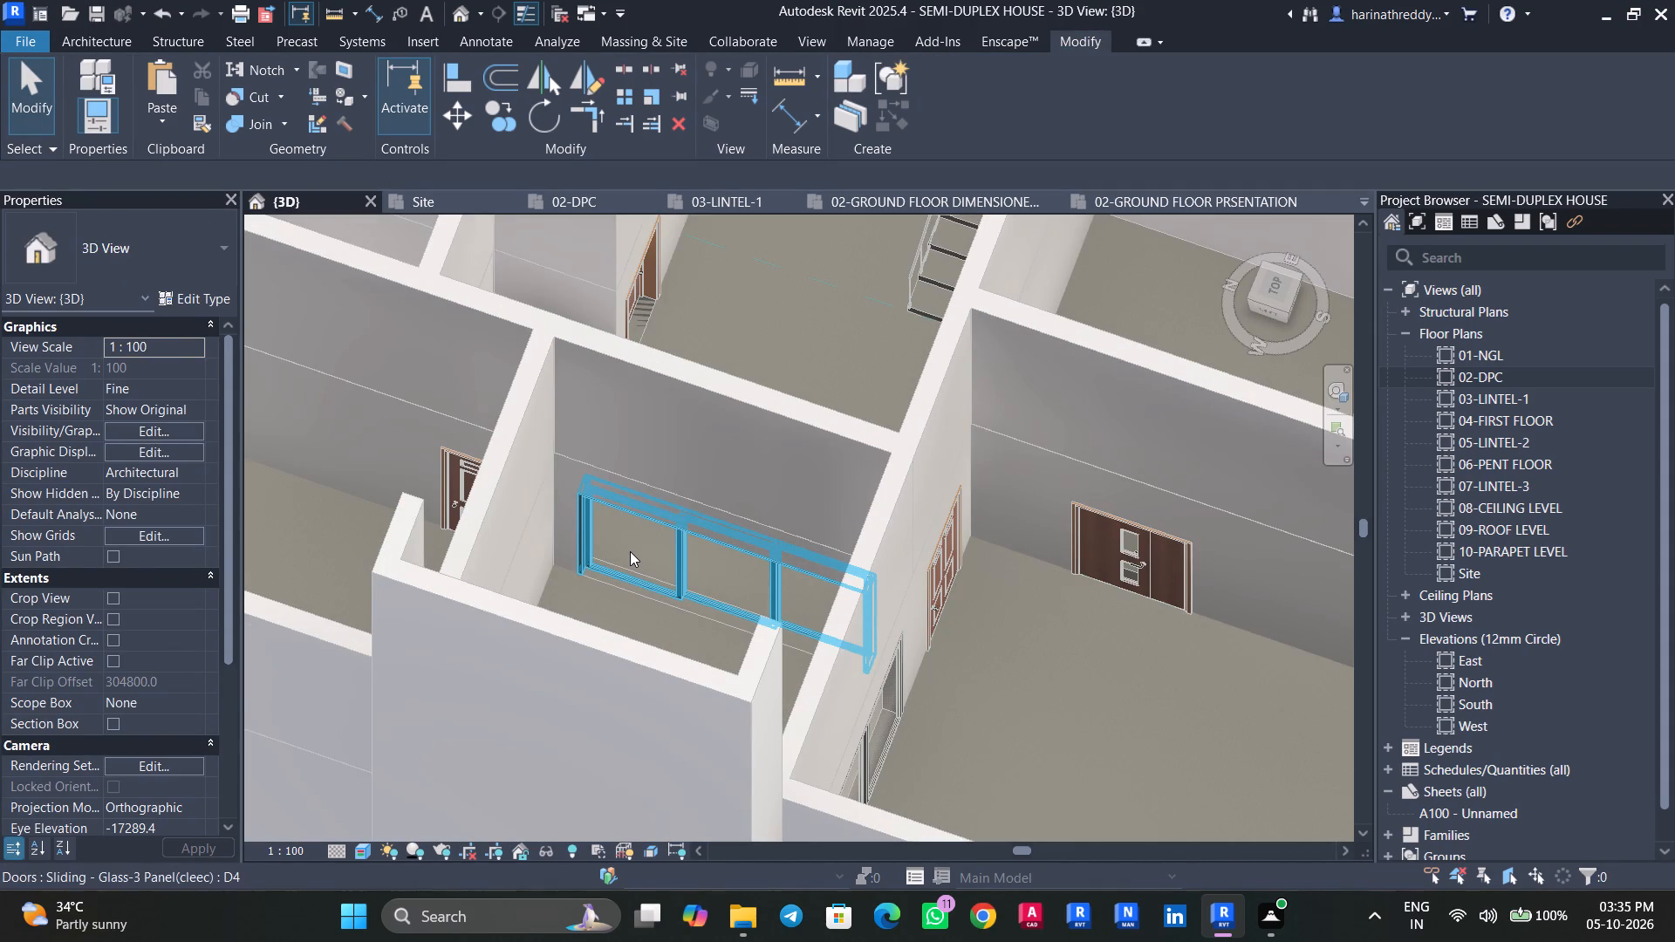
pyautogui.press('Escape')
pyautogui.press('Escape')
pyautogui.press('Escape')
pyautogui.press('Escape')
pyautogui.press('Escape')
pyautogui.press('Escape')
pyautogui.press('Escape')
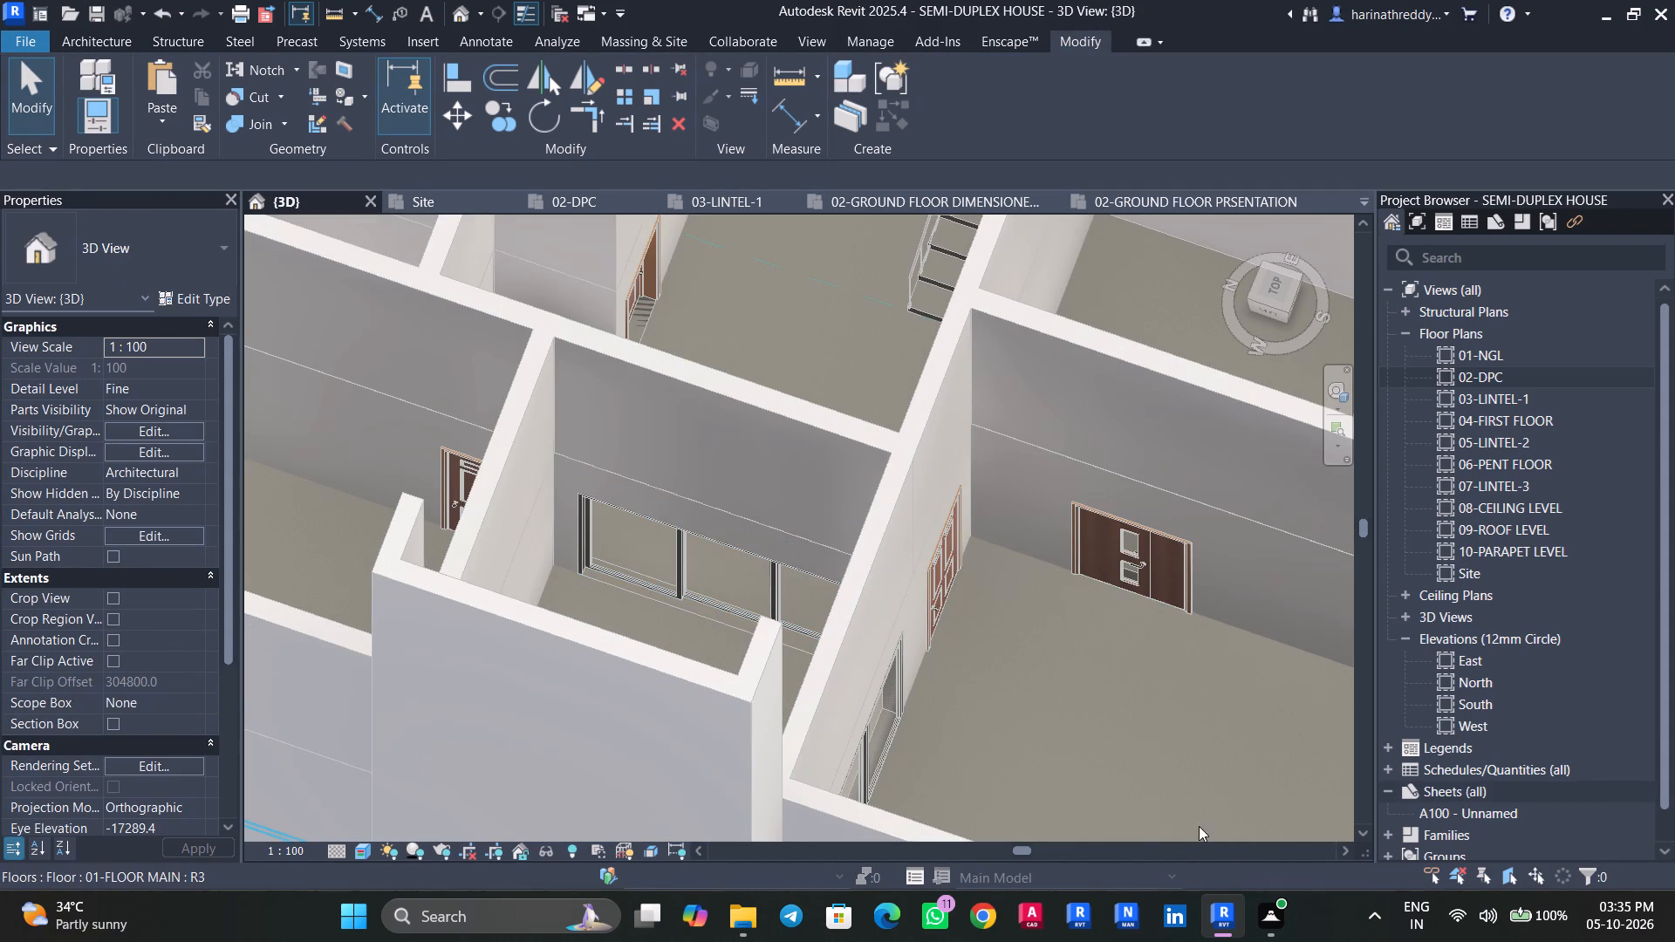
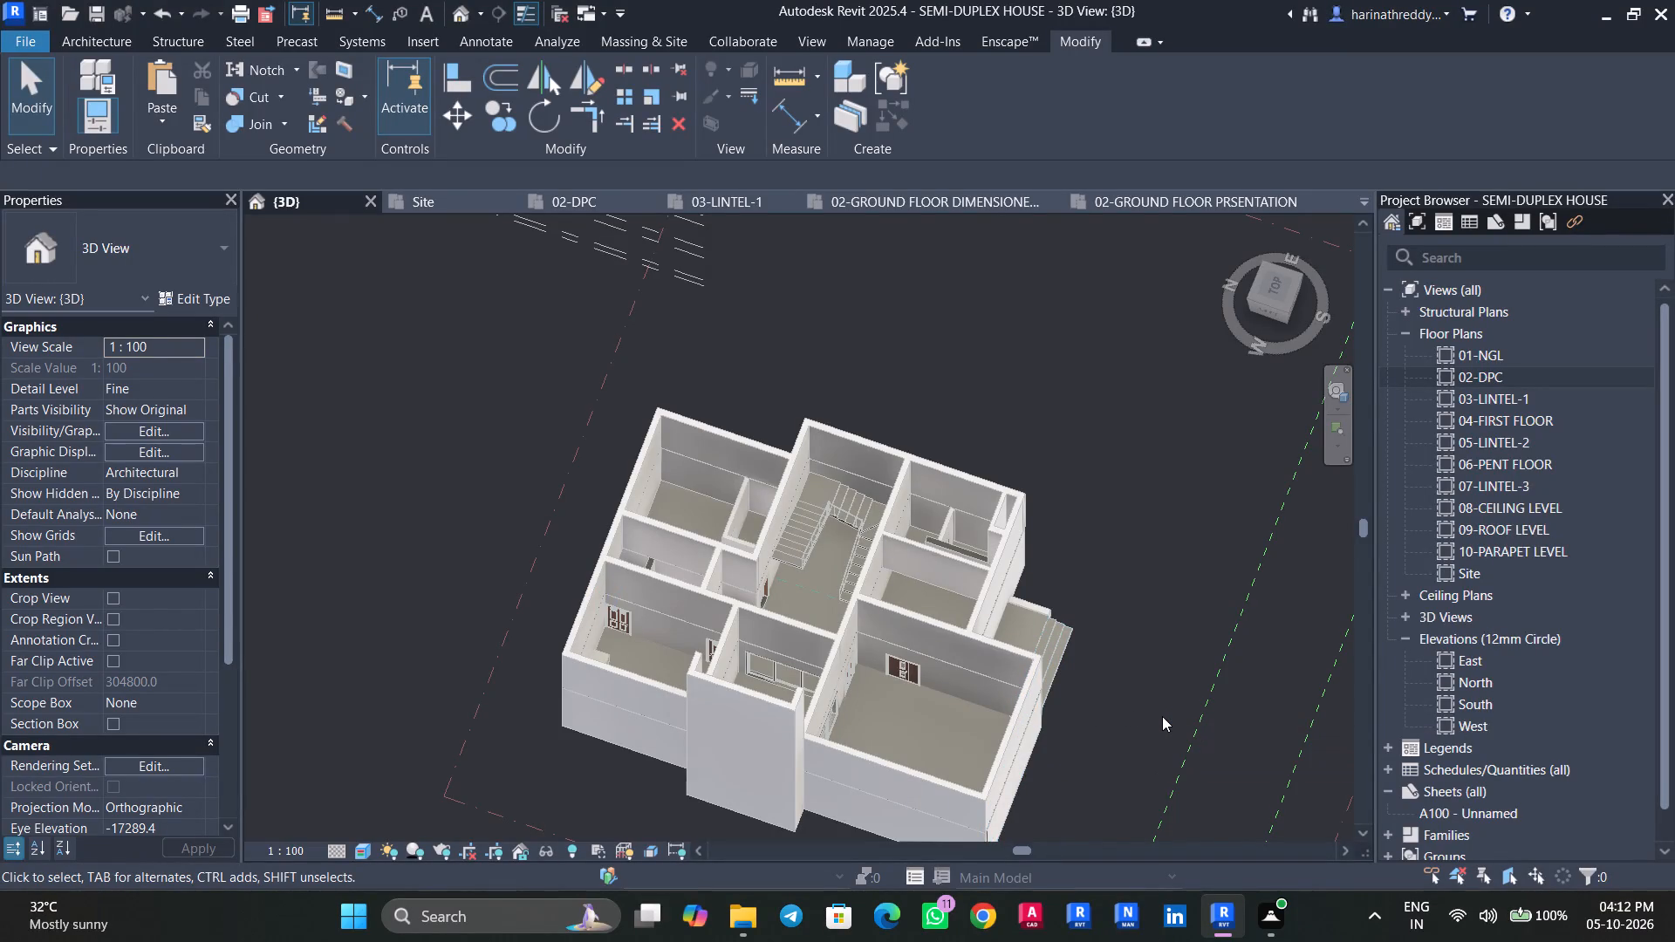
# Orbit to the front entrance, examine the D3 door above the entrance steps and check its level and sill height.
pyautogui.keyDown('shift'); pyautogui.moveTo(1140, 713); pyautogui.dragTo(1166, 493, button='middle'); pyautogui.keyUp('shift')
pyautogui.scroll(4, 969, 714)
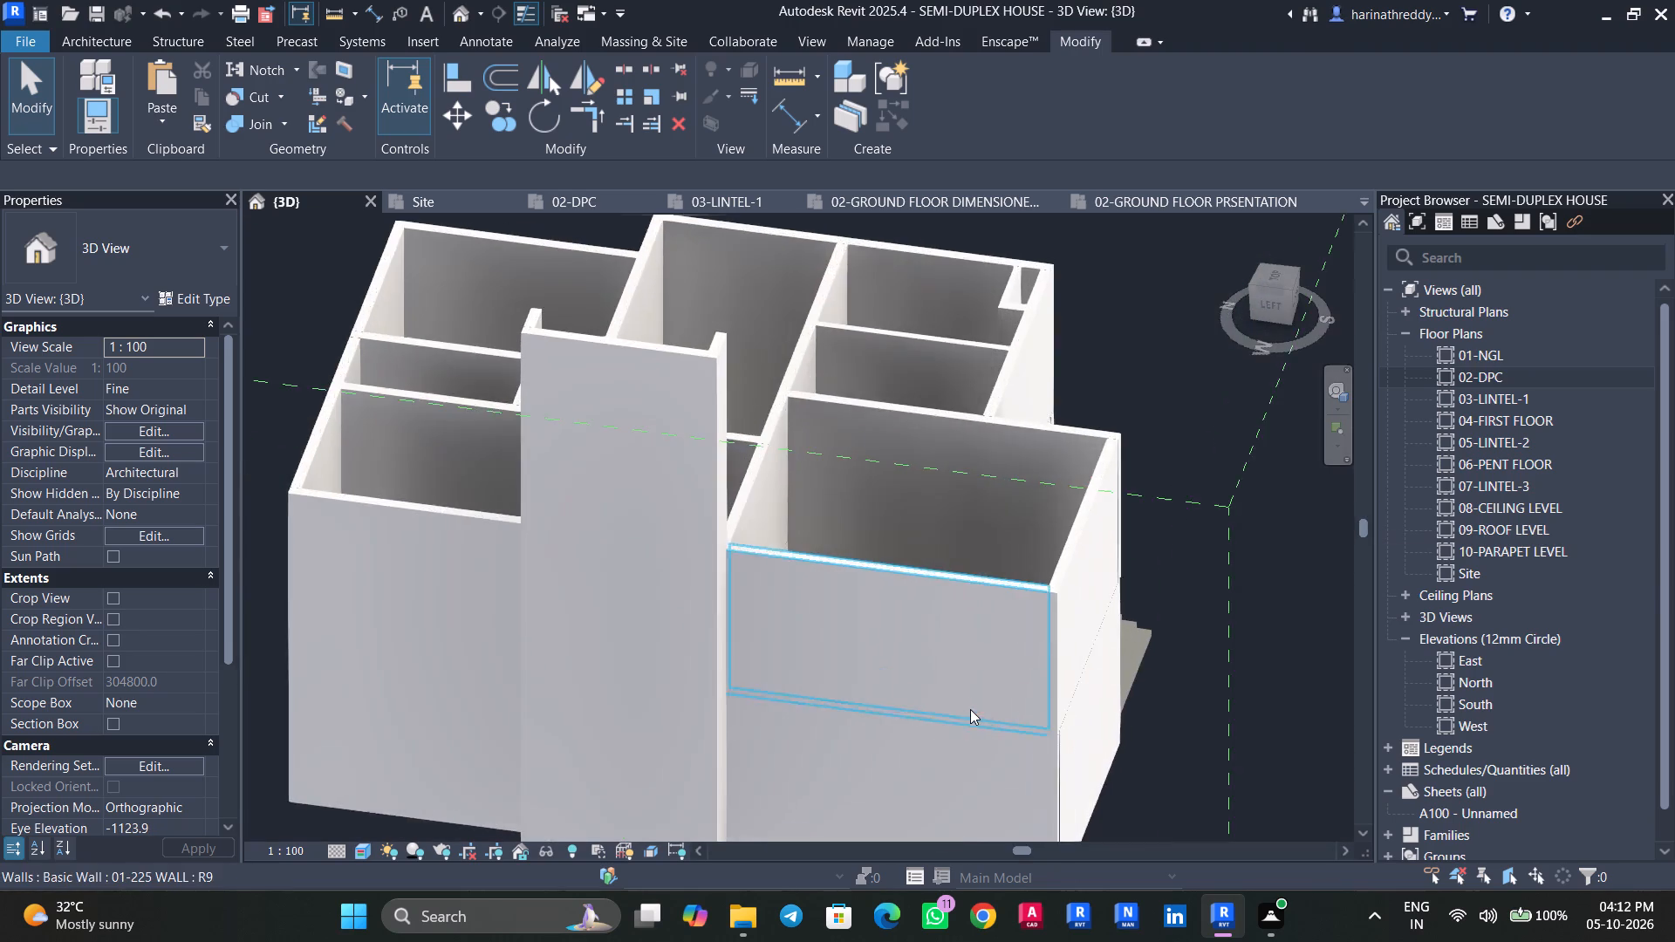
pyautogui.keyDown('shift'); pyautogui.moveTo(1172, 747); pyautogui.dragTo(1029, 731, button='middle'); pyautogui.keyUp('shift')
pyautogui.moveTo(1147, 725); pyautogui.dragTo(1150, 604, button='middle')
pyautogui.scroll(4, 1179, 692)
pyautogui.keyDown('shift'); pyautogui.moveTo(1187, 682); pyautogui.dragTo(1104, 706, button='middle'); pyautogui.keyUp('shift')
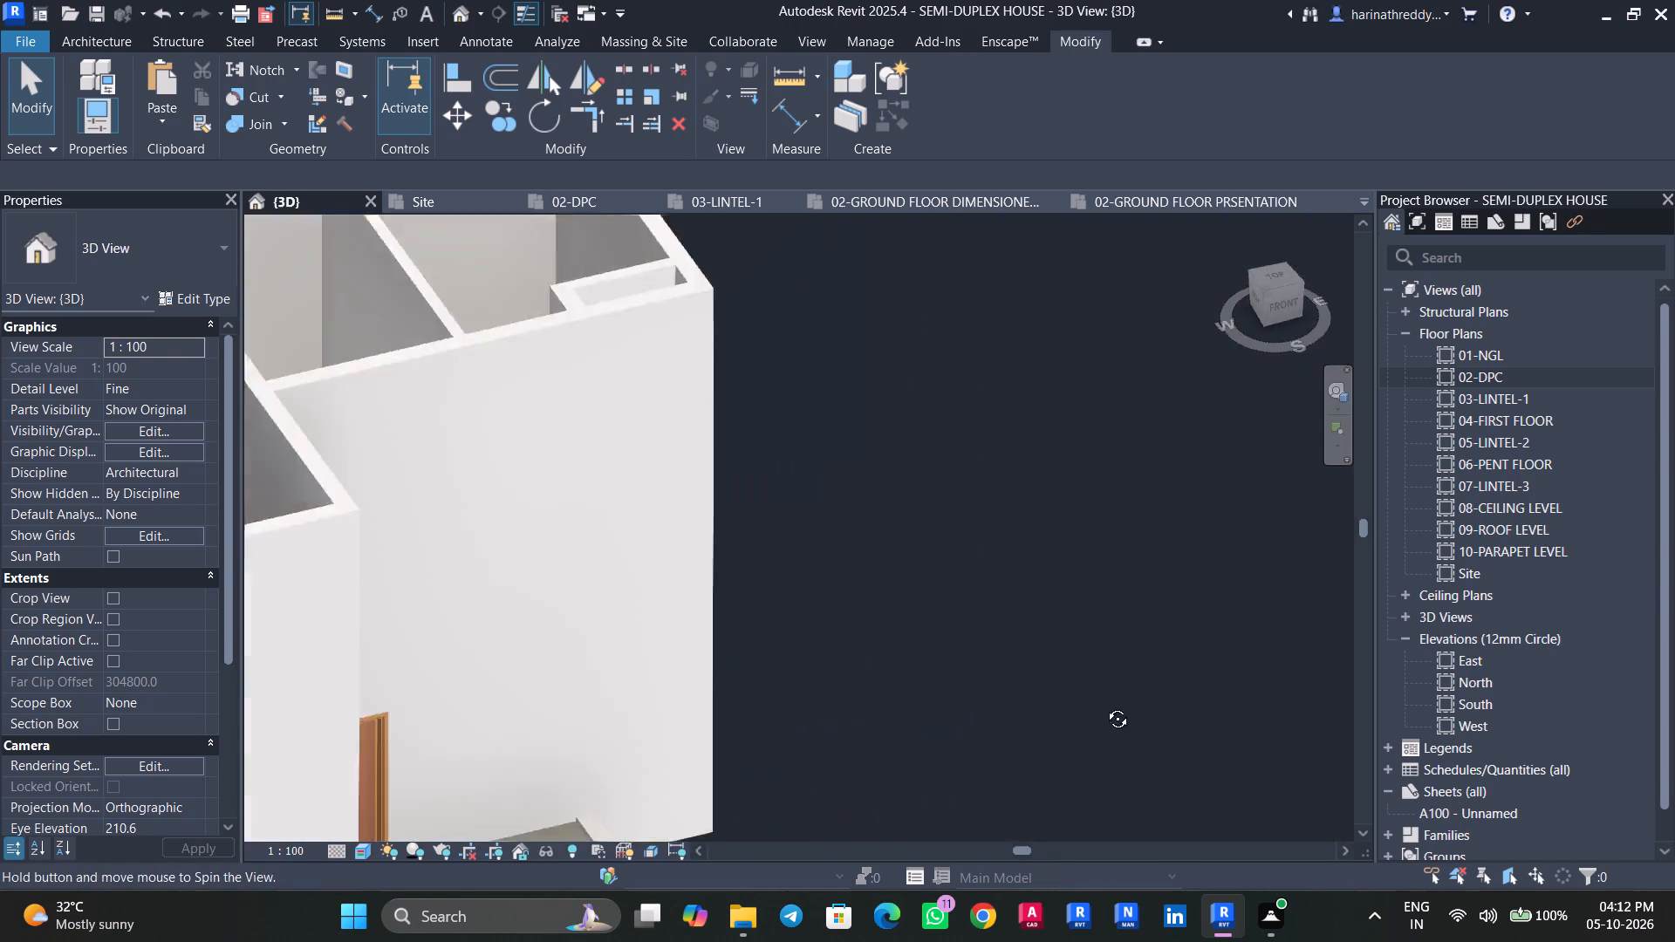
pyautogui.keyDown('shift'); pyautogui.moveTo(1104, 706); pyautogui.dragTo(1098, 706, button='middle'); pyautogui.keyUp('shift')
pyautogui.scroll(-14, 1067, 710)
pyautogui.keyDown('shift'); pyautogui.moveTo(1059, 742); pyautogui.dragTo(945, 661, button='middle'); pyautogui.keyUp('shift')
pyautogui.scroll(1, 874, 721)
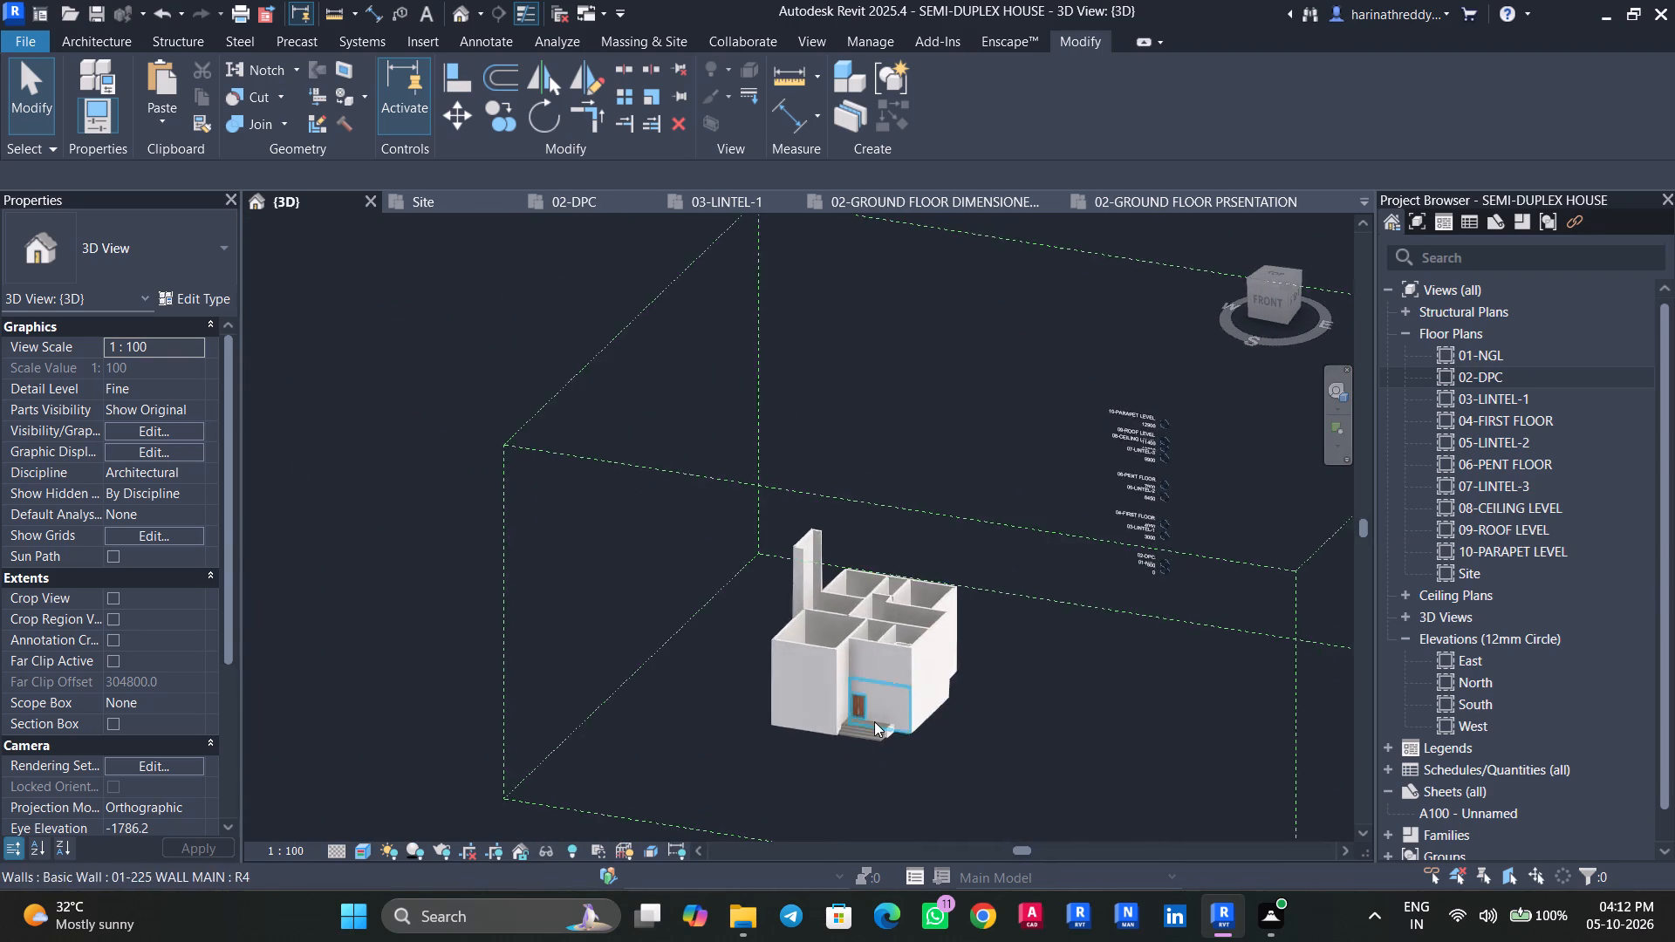
pyautogui.scroll(9, 874, 721)
pyautogui.click(780, 669)
pyautogui.scroll(9, 780, 669)
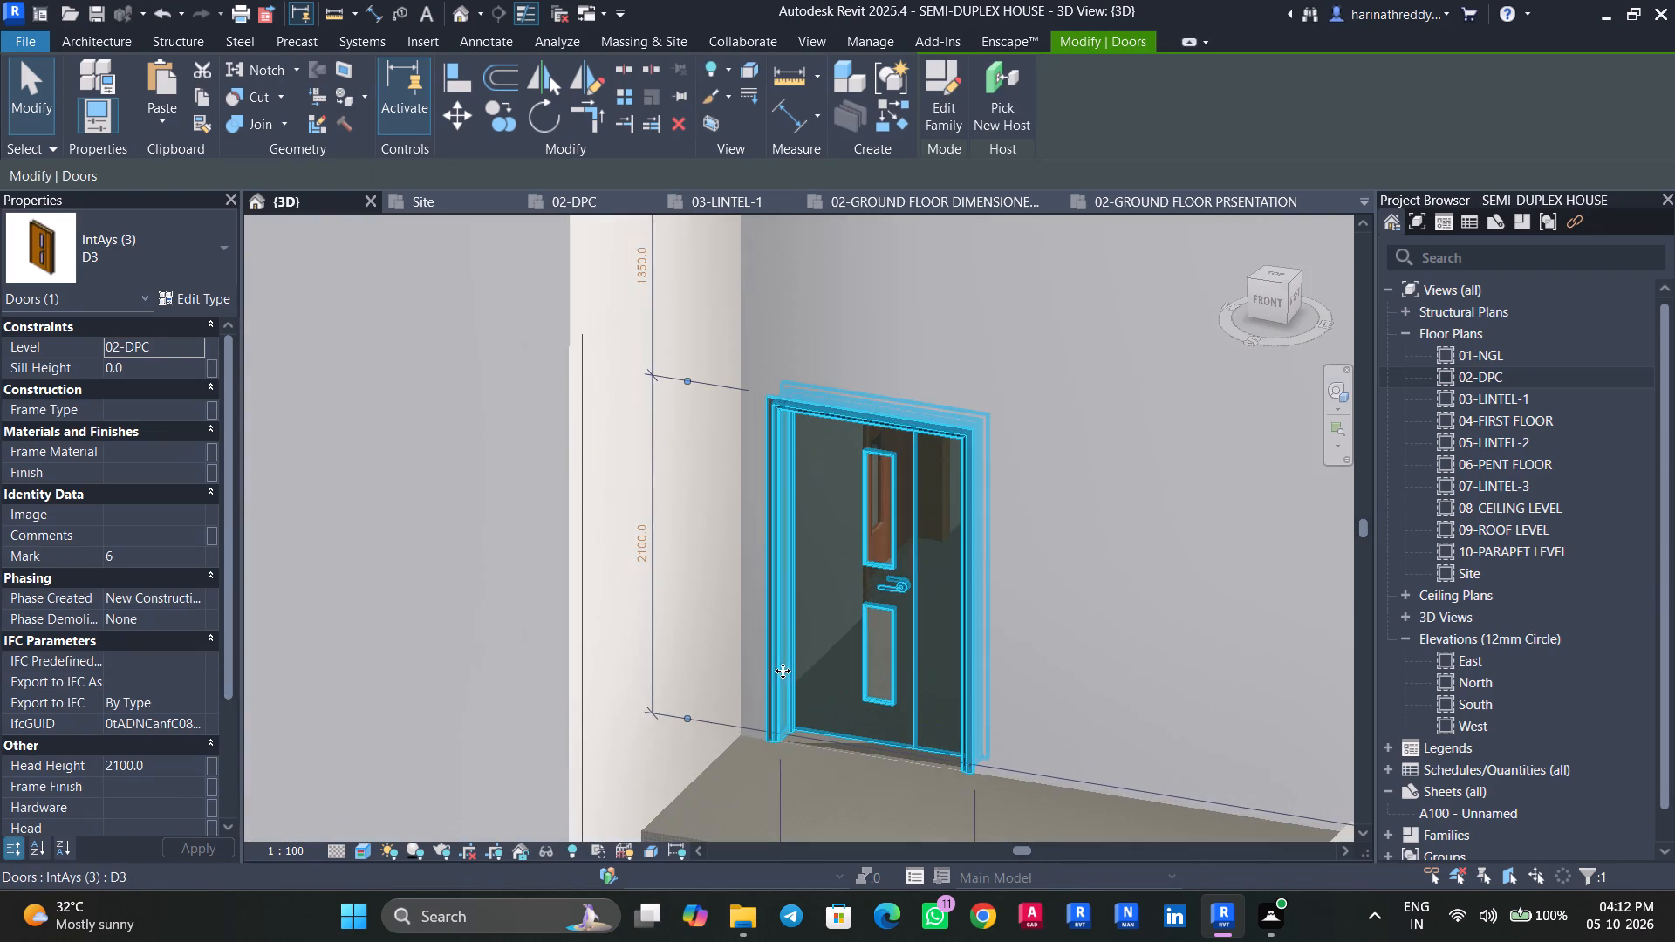
pyautogui.press('Escape')
pyautogui.press('Escape')
# Check the main floor slab's constraints at the front entrance and inside the stair hall.
pyautogui.click(858, 780)
pyautogui.scroll(-9, 858, 780)
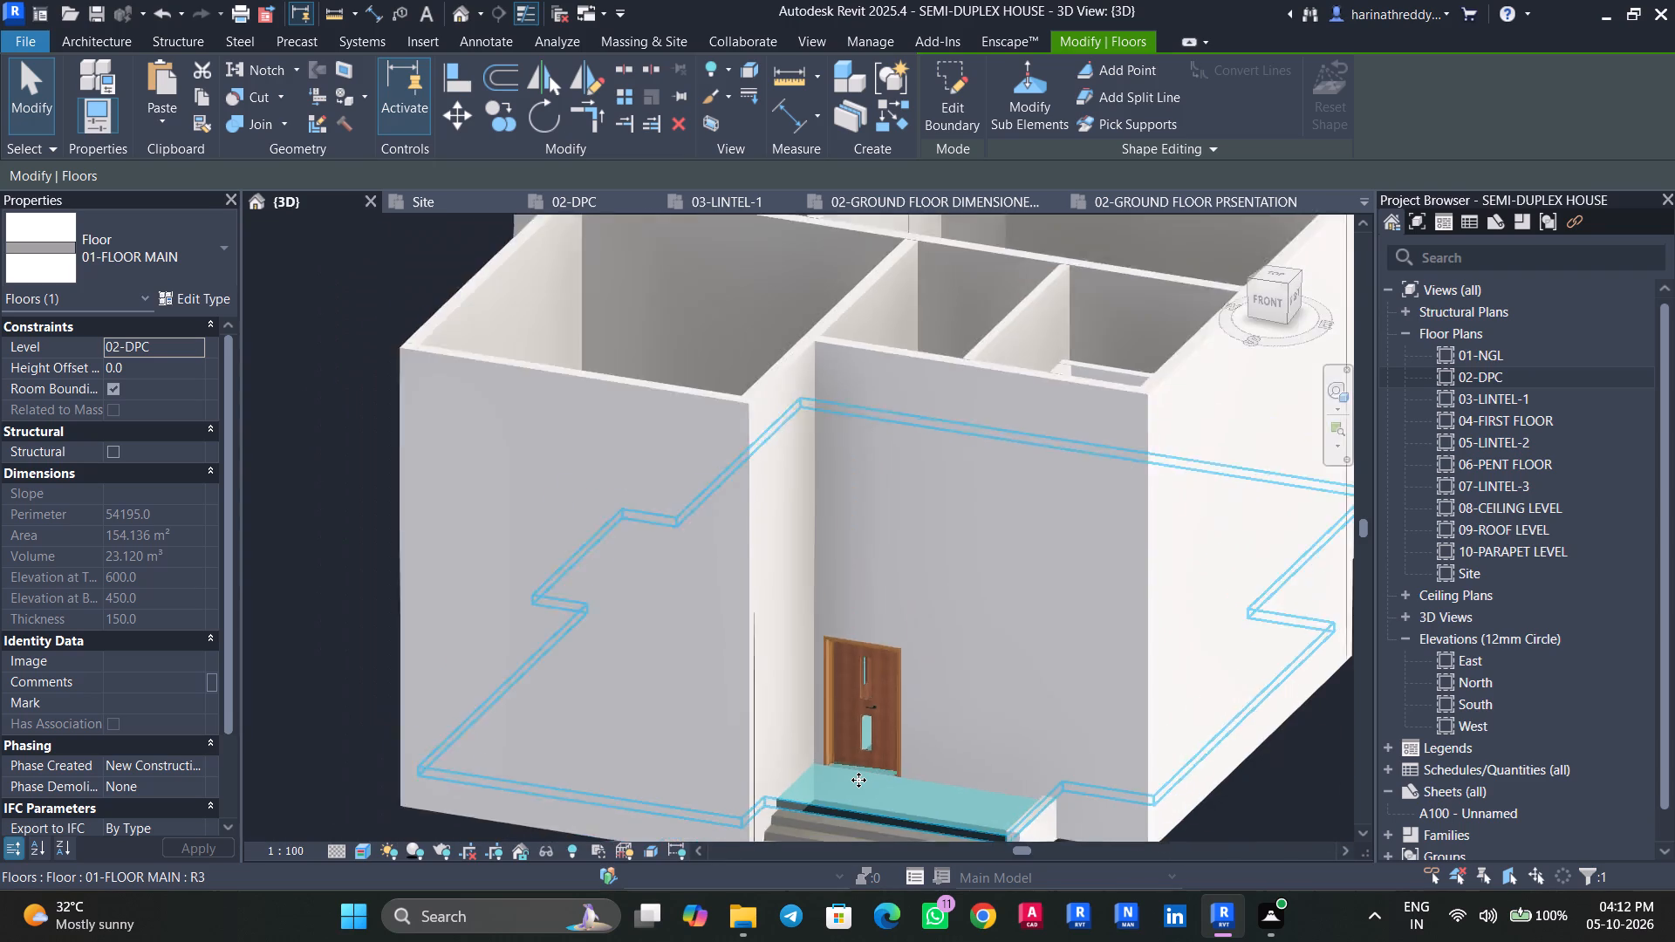
pyautogui.scroll(-1, 858, 780)
pyautogui.keyDown('shift'); pyautogui.moveTo(866, 800); pyautogui.dragTo(953, 918, button='middle'); pyautogui.keyUp('shift')
pyautogui.press('Escape')
pyautogui.press('Escape')
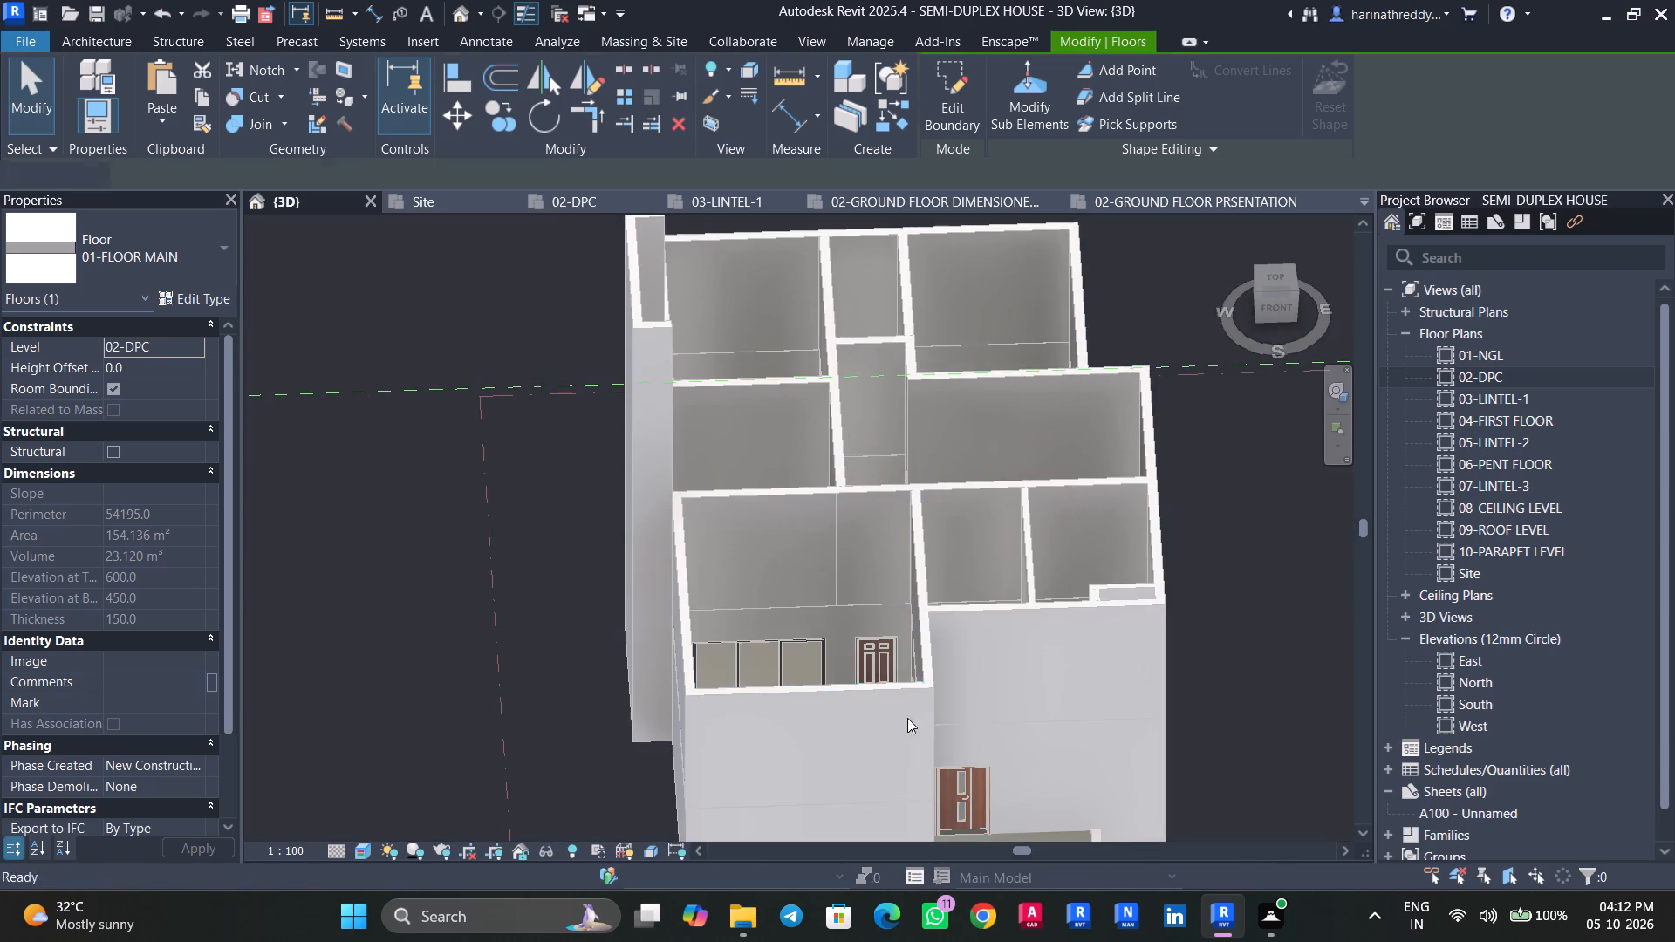
pyautogui.keyDown('shift'); pyautogui.moveTo(885, 705); pyautogui.dragTo(1283, 817, button='middle'); pyautogui.keyUp('shift')
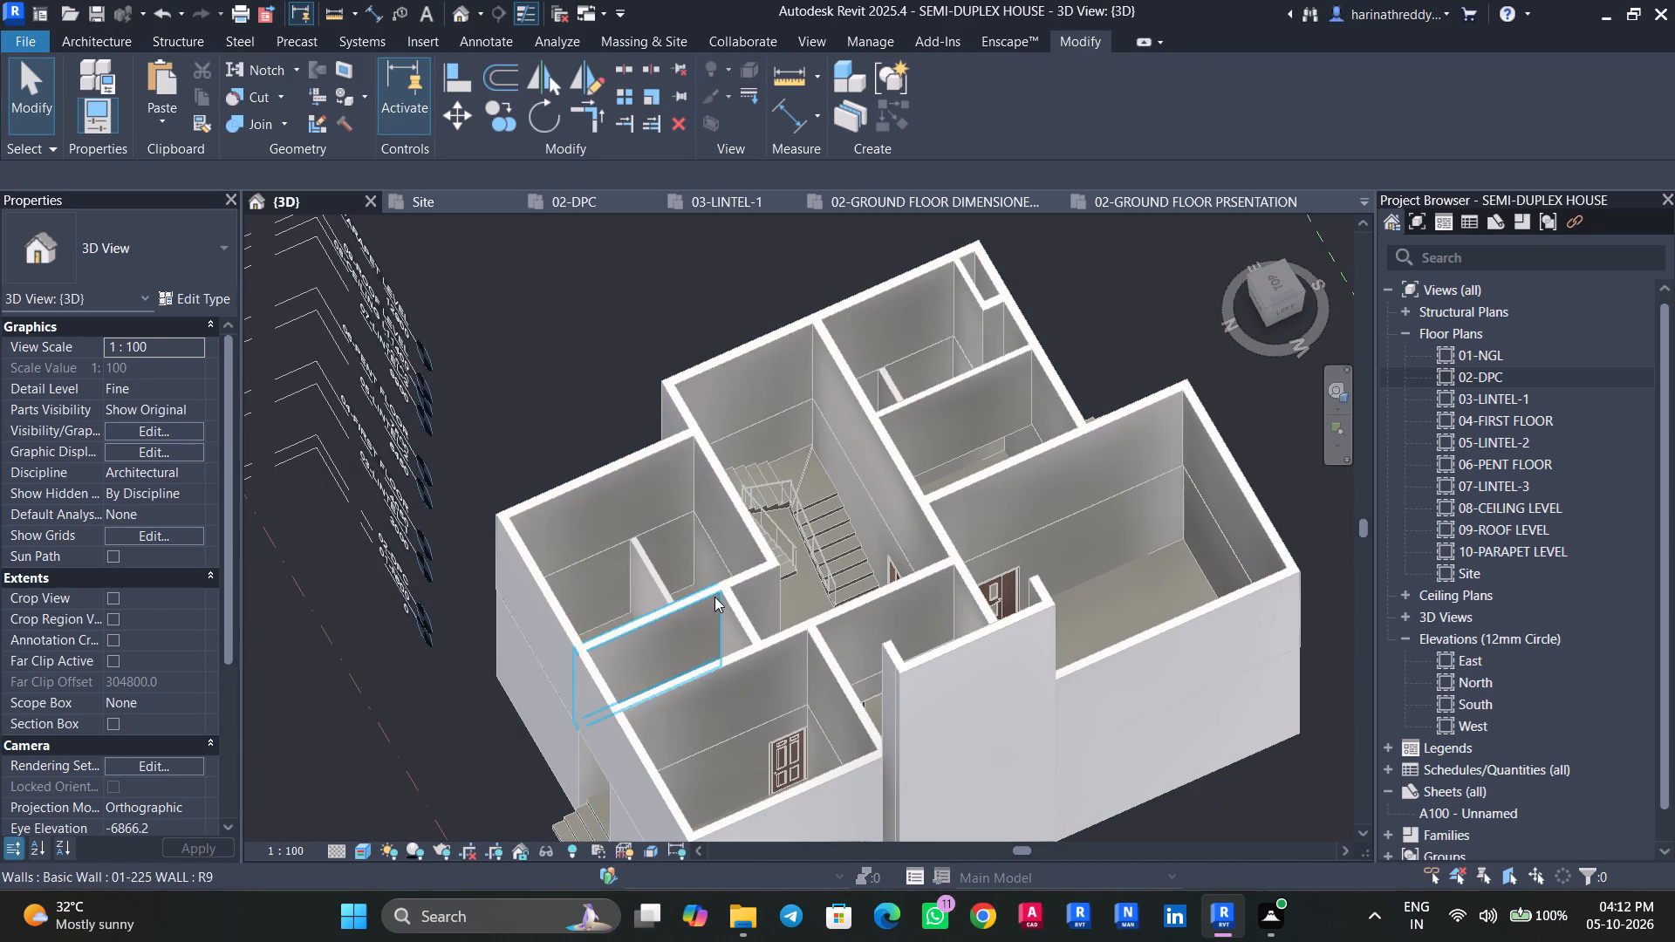
pyautogui.click(795, 588)
pyautogui.scroll(12, 795, 588)
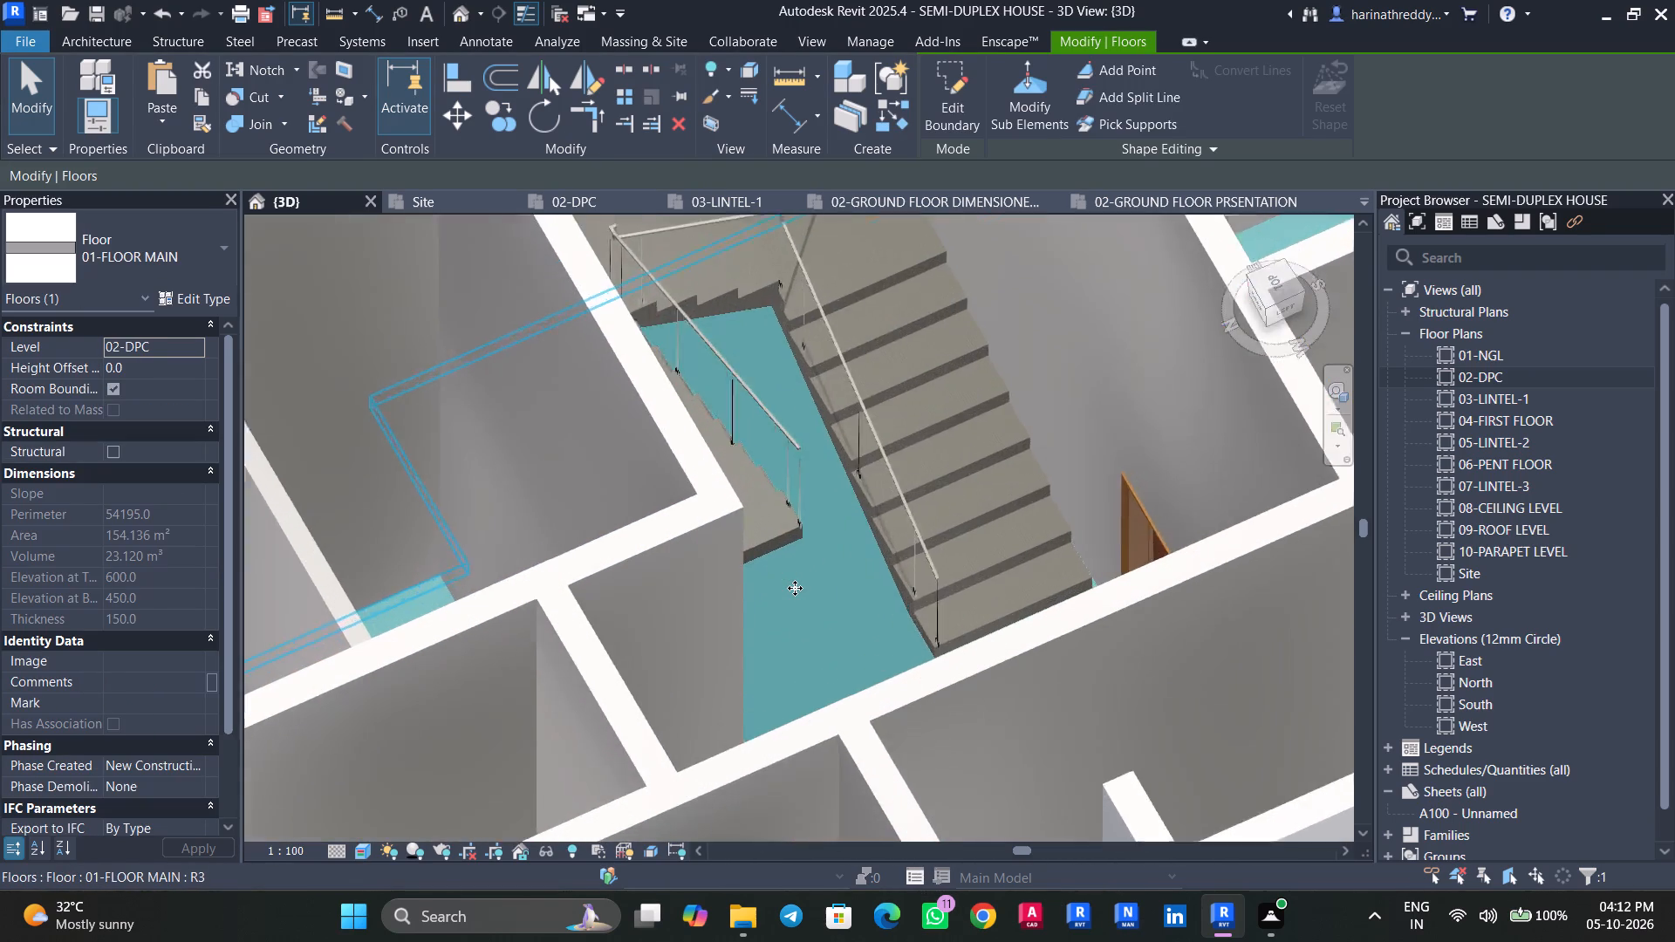
pyautogui.scroll(1, 795, 588)
pyautogui.keyDown('shift'); pyautogui.moveTo(798, 590); pyautogui.dragTo(872, 580, button='middle'); pyautogui.keyUp('shift')
pyautogui.press('Escape')
pyautogui.press('Escape')
# Examine up close the stair hall floor beside the double door and the lowest riser of the stair.
pyautogui.keyDown('shift'); pyautogui.moveTo(940, 735); pyautogui.dragTo(784, 640, button='middle'); pyautogui.keyUp('shift')
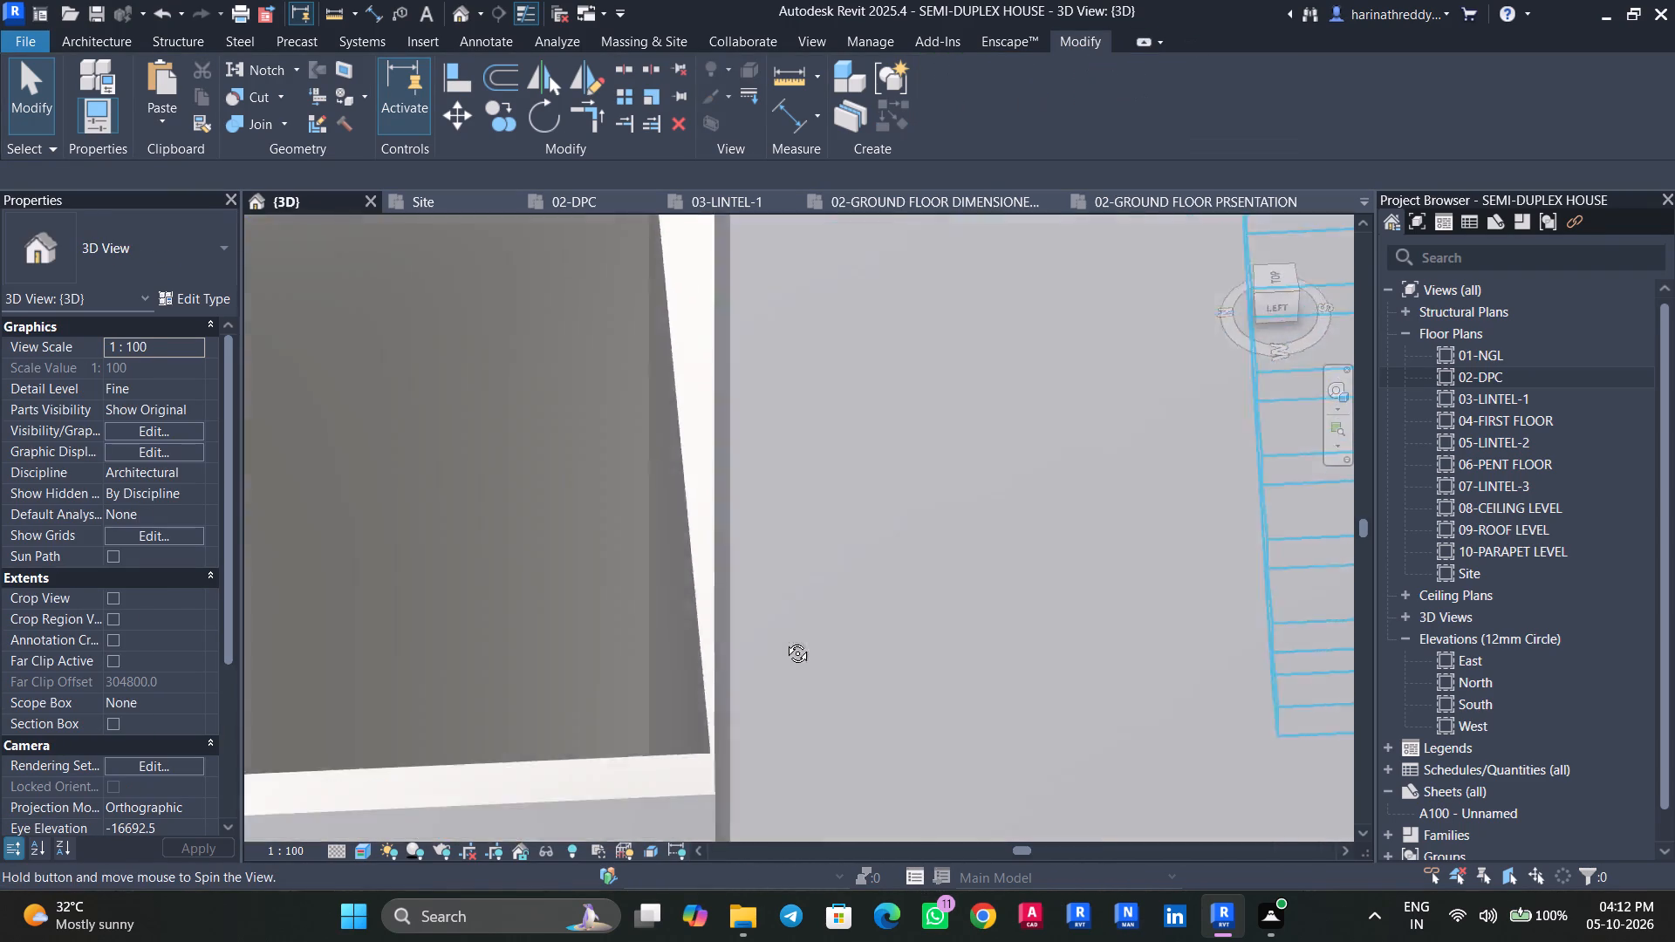
pyautogui.keyDown('shift'); pyautogui.moveTo(784, 640); pyautogui.dragTo(687, 796, button='middle'); pyautogui.keyUp('shift')
pyautogui.moveTo(935, 595); pyautogui.dragTo(670, 862, button='middle')
pyautogui.scroll(5, 937, 625)
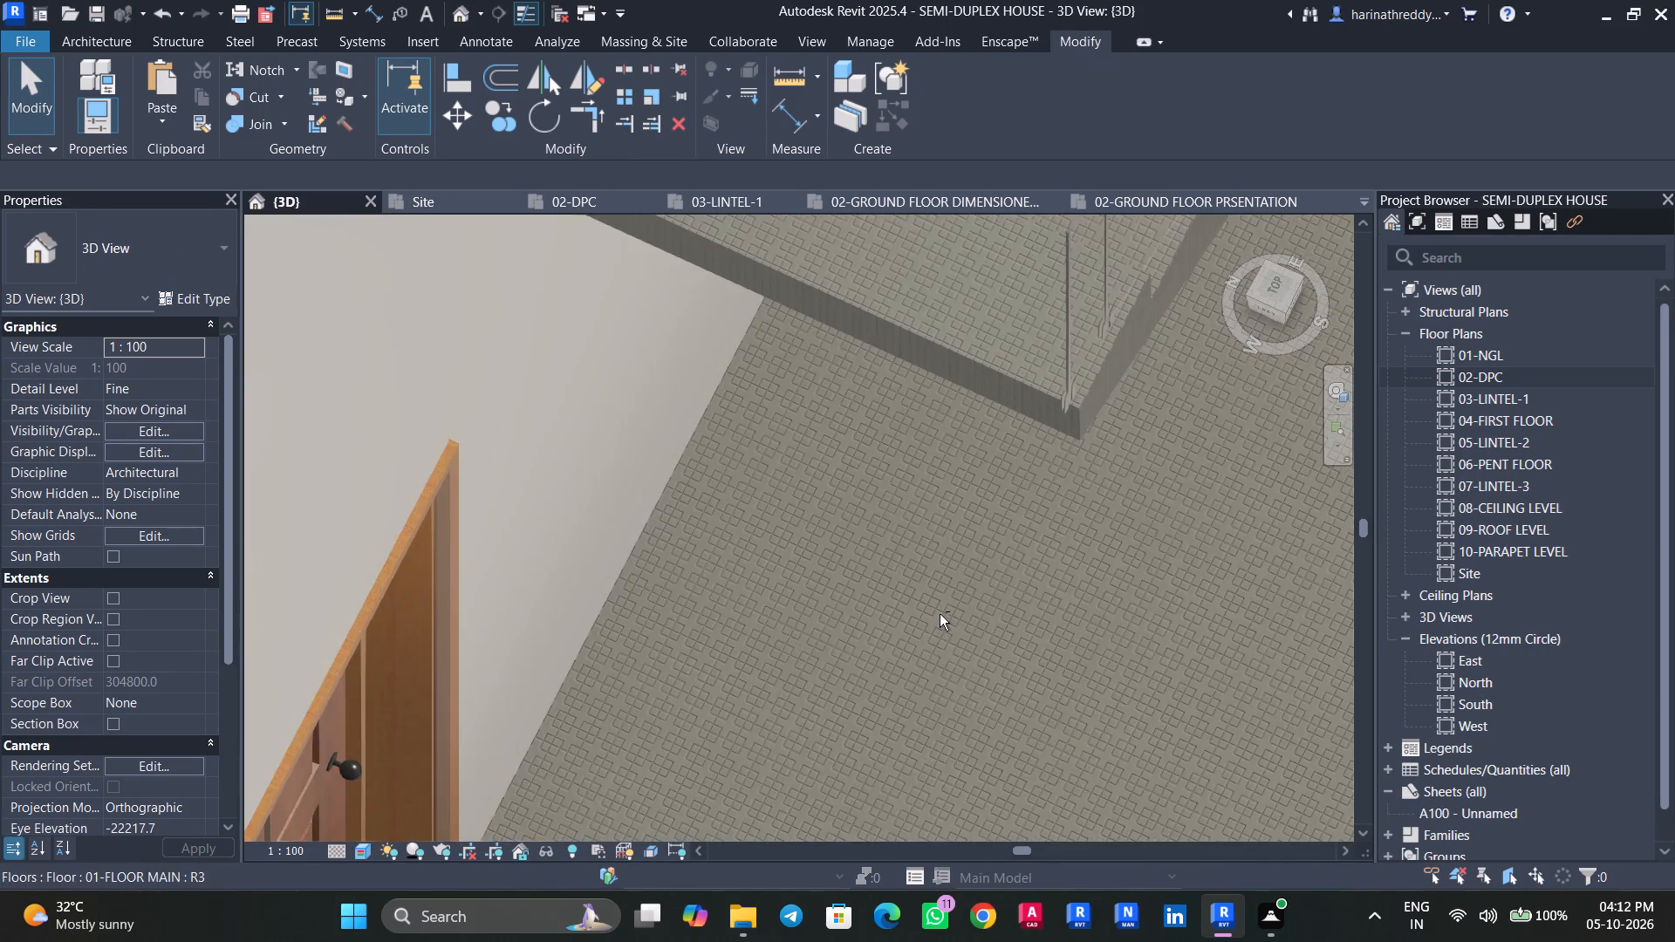
pyautogui.keyDown('shift'); pyautogui.moveTo(940, 616); pyautogui.dragTo(923, 671, button='middle'); pyautogui.keyUp('shift')
pyautogui.keyDown('shift'); pyautogui.scroll(1, 923, 671); pyautogui.keyUp('shift')
pyautogui.keyDown('shift'); pyautogui.moveTo(937, 679); pyautogui.dragTo(1010, 512, button='middle'); pyautogui.keyUp('shift')
pyautogui.moveTo(993, 518); pyautogui.dragTo(903, 862, button='middle')
pyautogui.scroll(14, 507, 561)
pyautogui.moveTo(510, 563); pyautogui.dragTo(640, 731, button='middle')
pyautogui.scroll(1, 640, 731)
# Check the cast-in-place stair's base and top level constraints and examine how its lowest riser meets the floor.
pyautogui.click(645, 689)
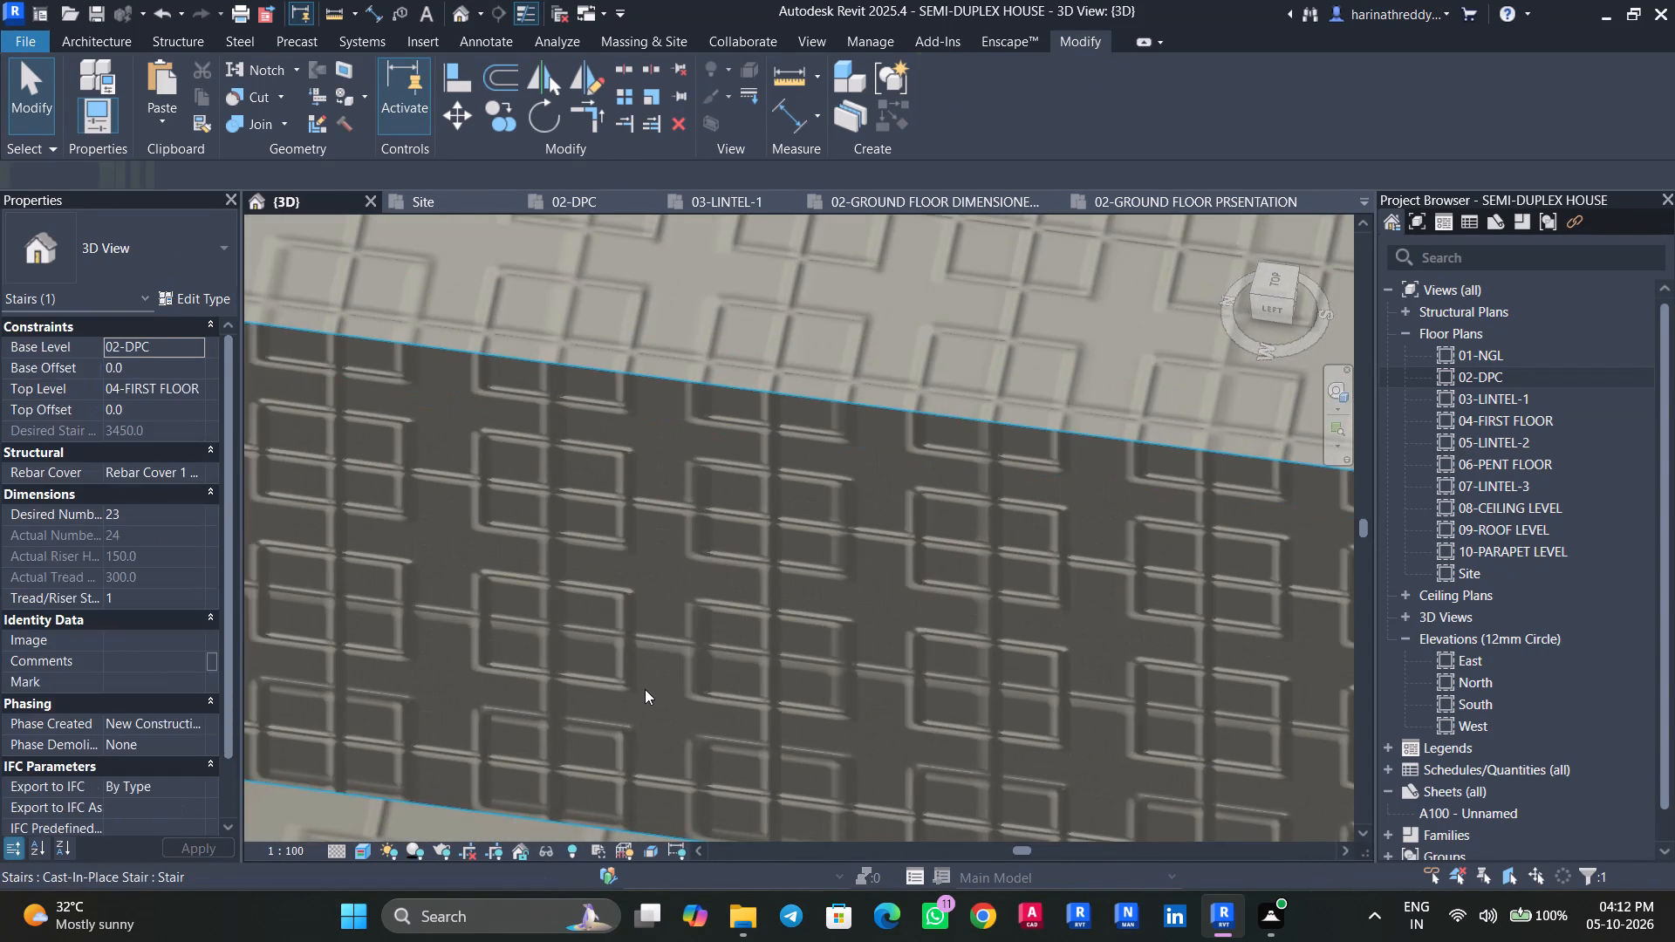
pyautogui.scroll(-2, 645, 689)
pyautogui.scroll(1, 645, 689)
pyautogui.scroll(-9, 645, 689)
pyautogui.press('Escape')
pyautogui.press('Escape')
pyautogui.click(675, 588)
pyautogui.scroll(-7, 675, 588)
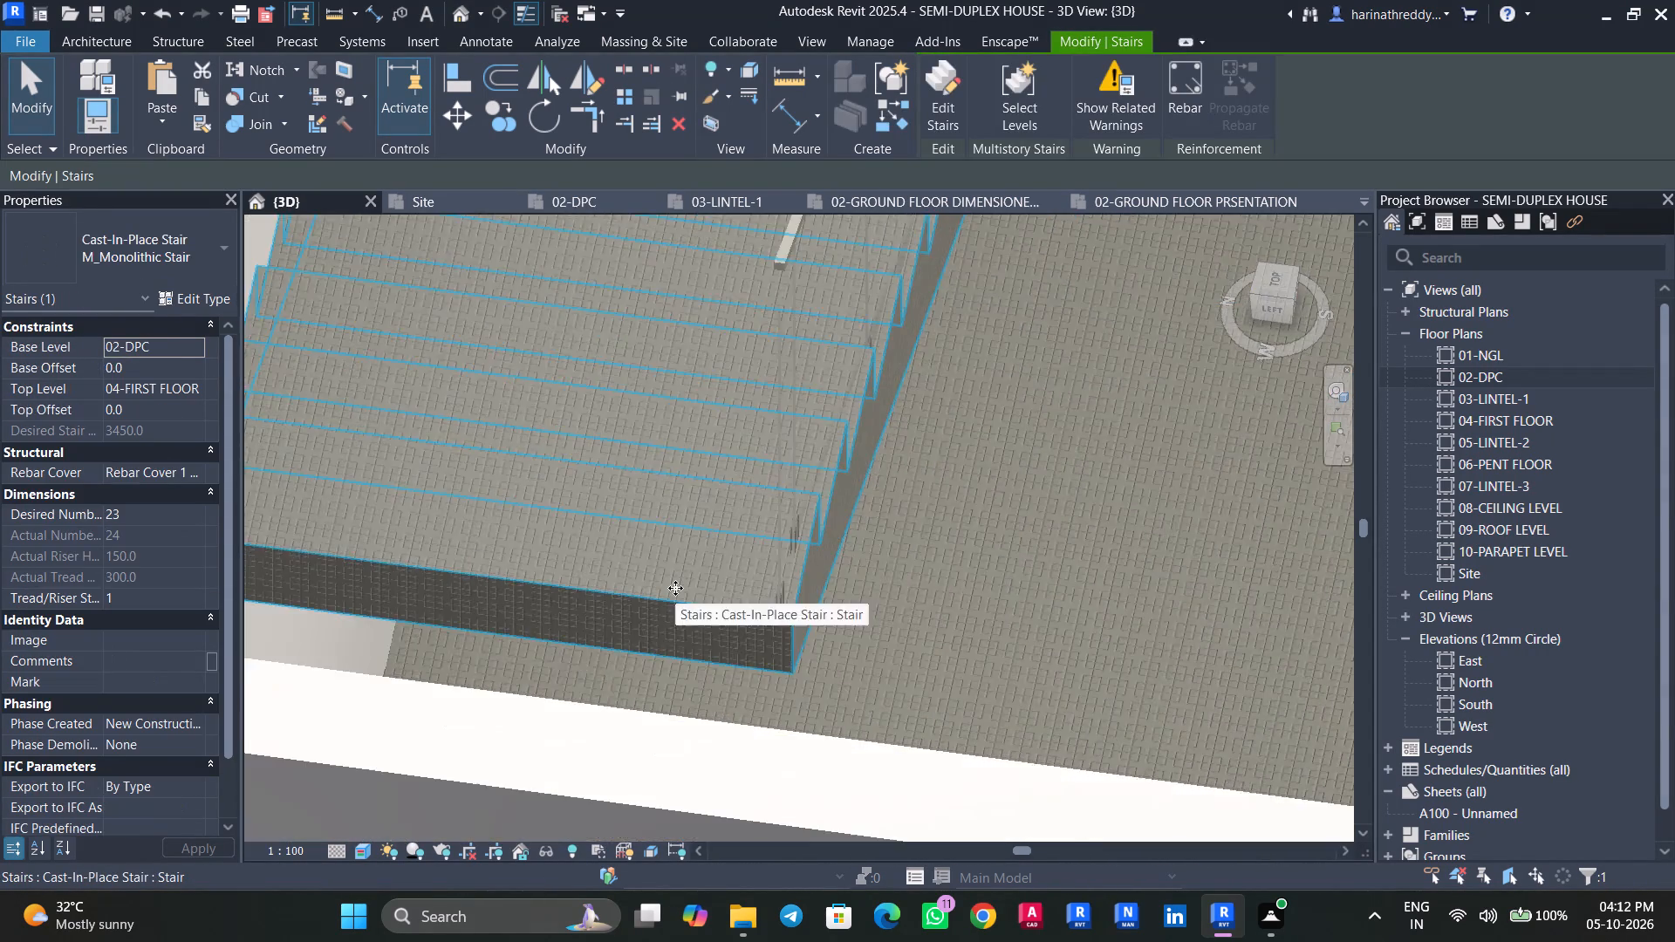
pyautogui.scroll(-3, 675, 588)
pyautogui.scroll(1, 675, 588)
pyautogui.scroll(-4, 675, 588)
pyautogui.keyDown('shift'); pyautogui.moveTo(797, 615); pyautogui.dragTo(591, 647, button='middle'); pyautogui.keyUp('shift')
pyautogui.press('Escape')
pyautogui.press('Escape')
# Review the upper walls and rooms from several sides of the house, including the tall projecting wall, leaving nothing selected.
pyautogui.scroll(-2, 693, 689)
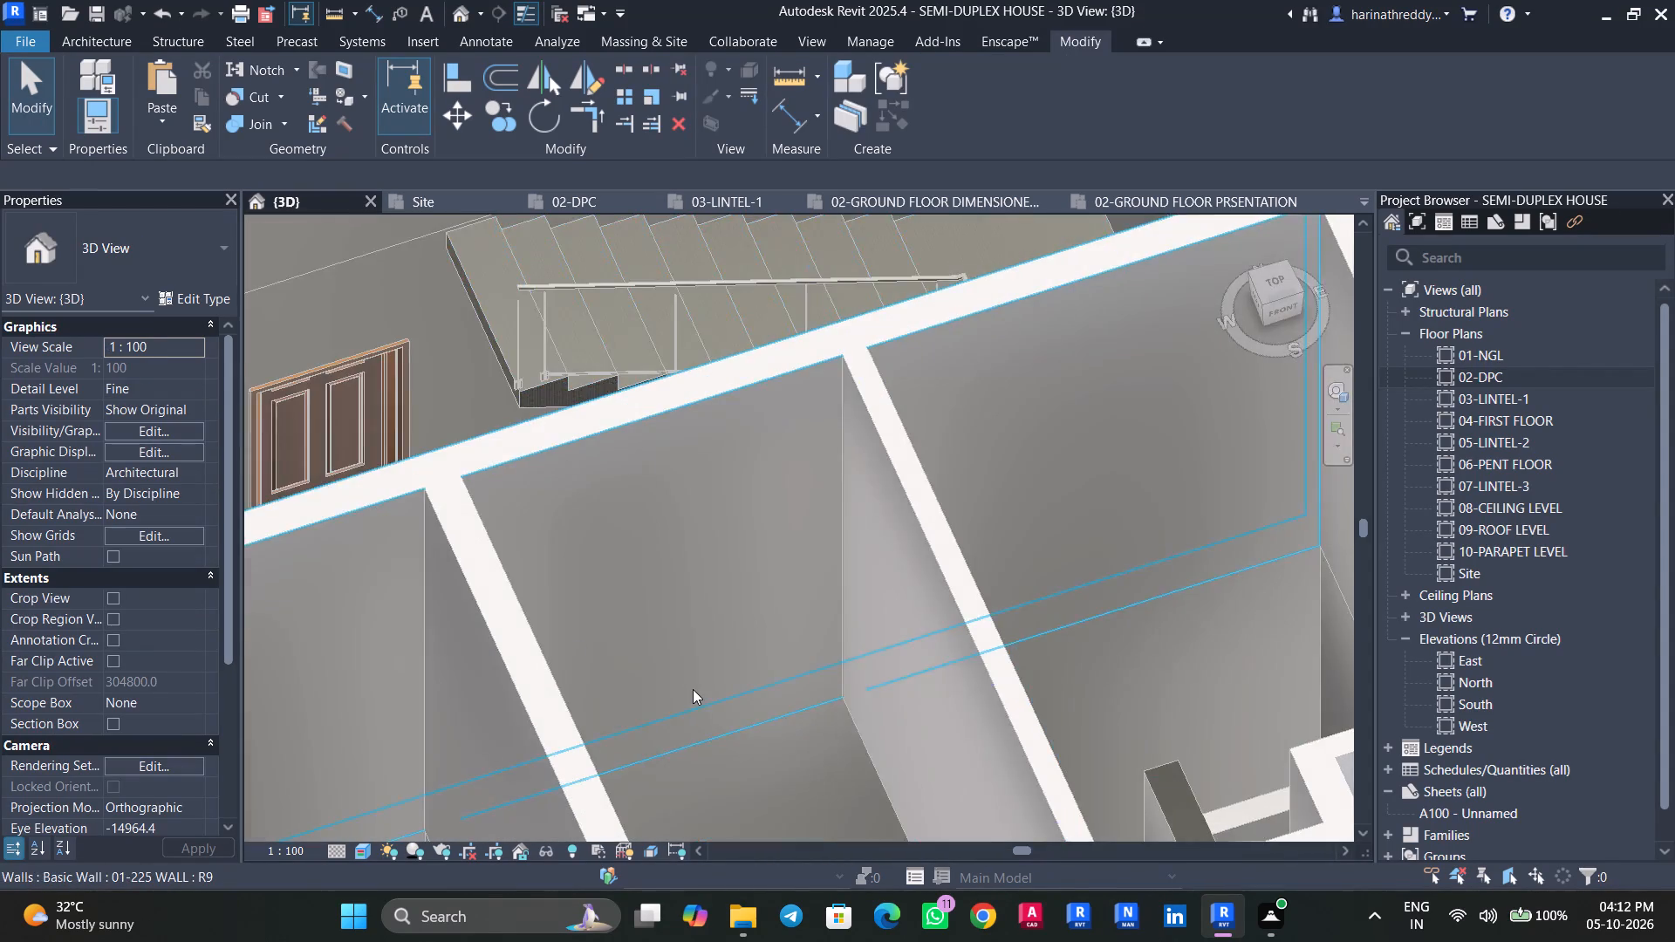
pyautogui.scroll(-7, 693, 689)
pyautogui.moveTo(693, 689); pyautogui.dragTo(1120, 624, button='middle')
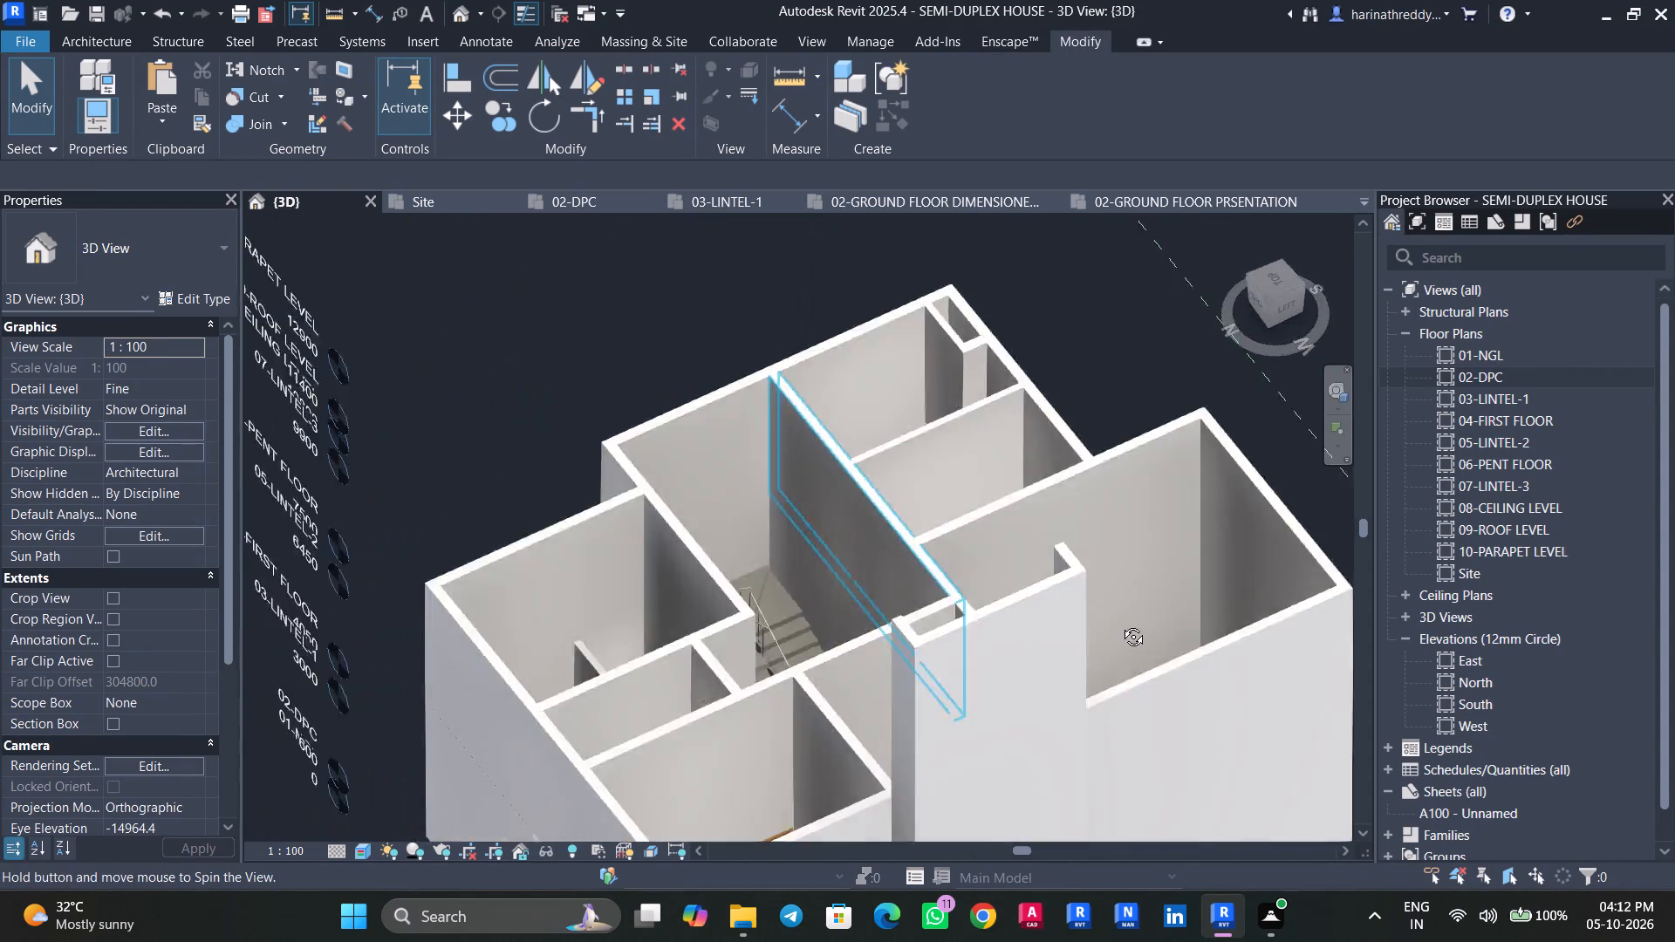
pyautogui.moveTo(1120, 624); pyautogui.dragTo(1171, 542, button='middle')
pyautogui.click(1182, 530)
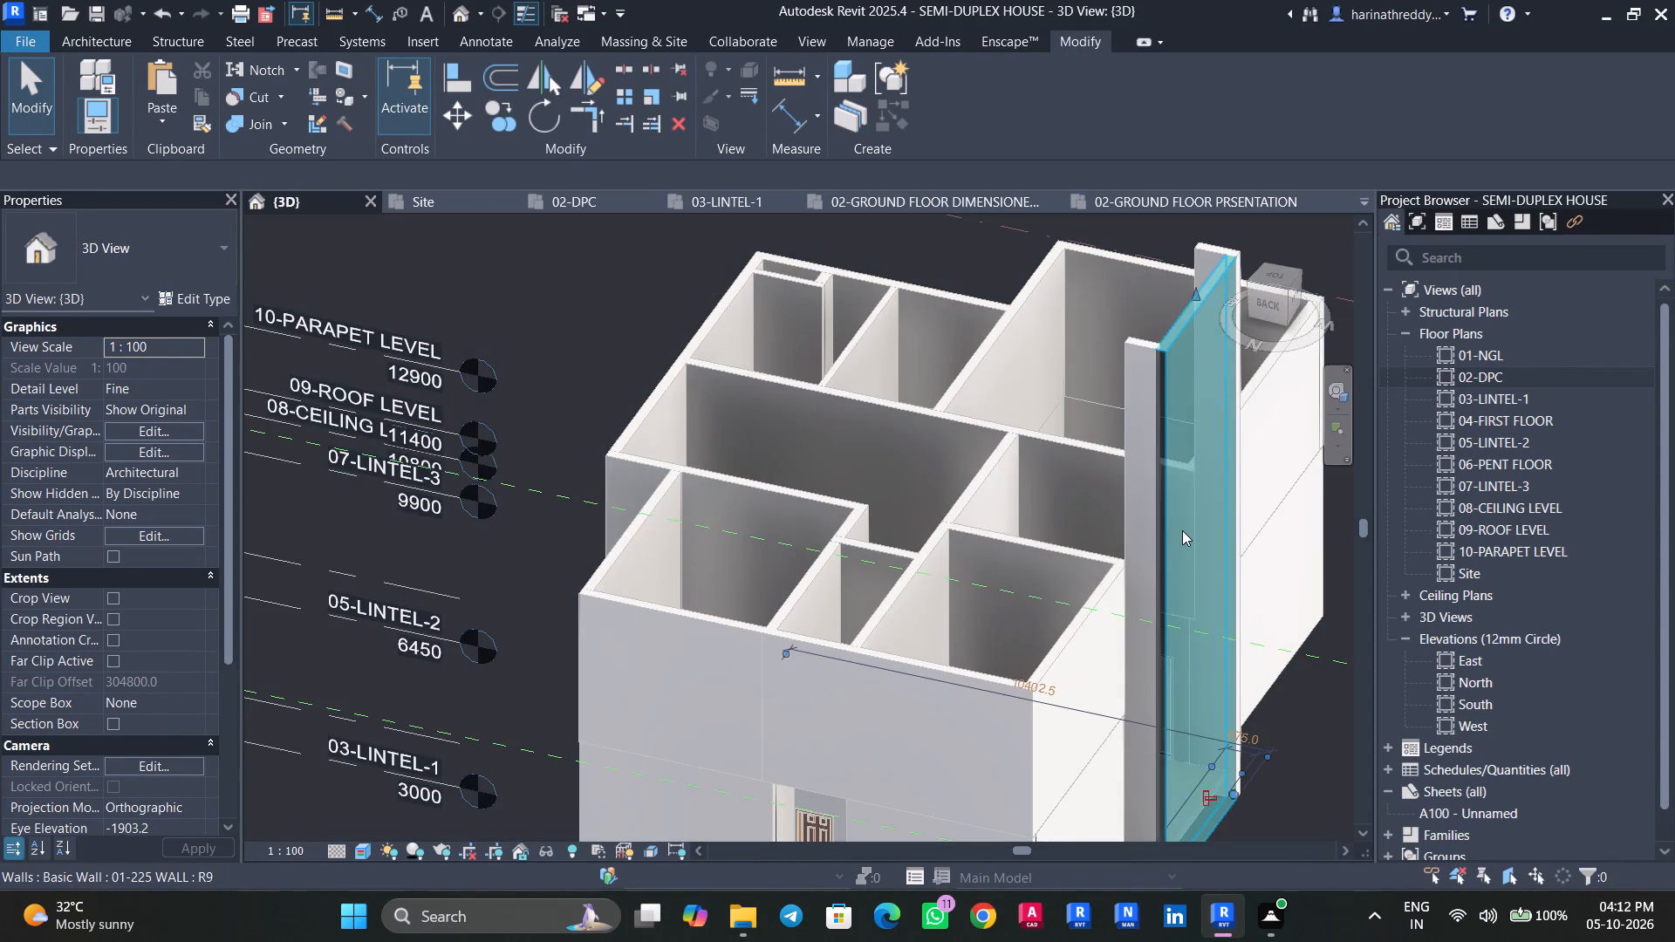
pyautogui.press('Escape')
pyautogui.scroll(-6, 922, 582)
pyautogui.keyDown('shift'); pyautogui.moveTo(854, 676); pyautogui.dragTo(1208, 672, button='middle'); pyautogui.keyUp('shift')
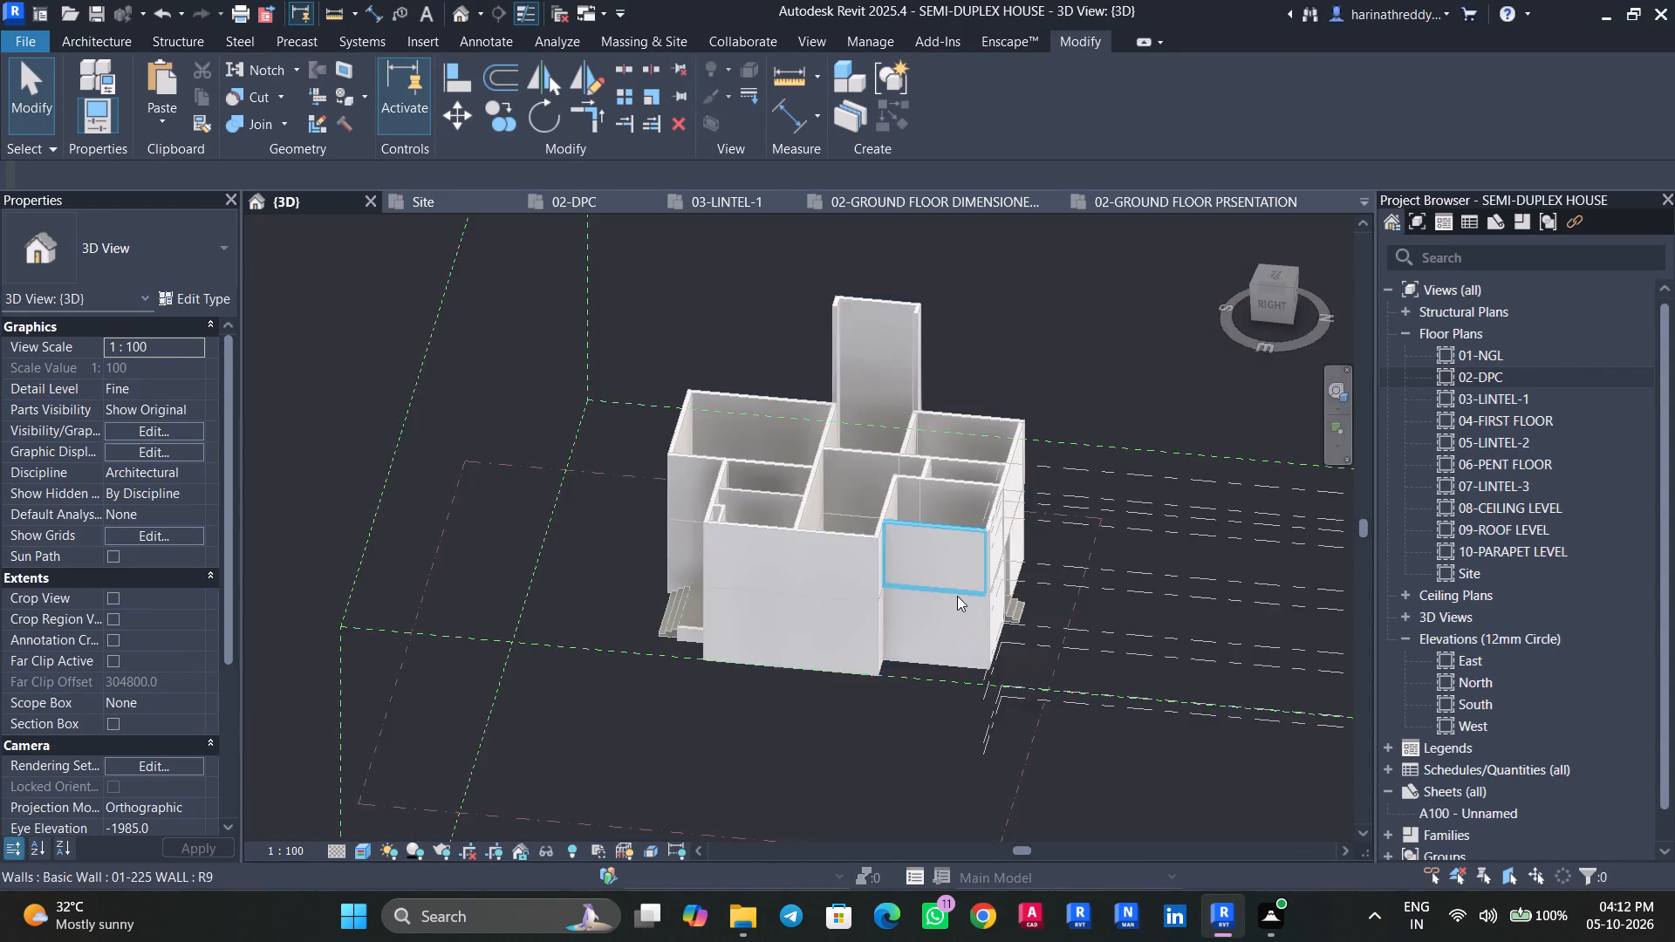
pyautogui.scroll(4, 957, 596)
pyautogui.scroll(1, 1122, 606)
pyautogui.moveTo(1123, 606); pyautogui.dragTo(1131, 780, button='middle')
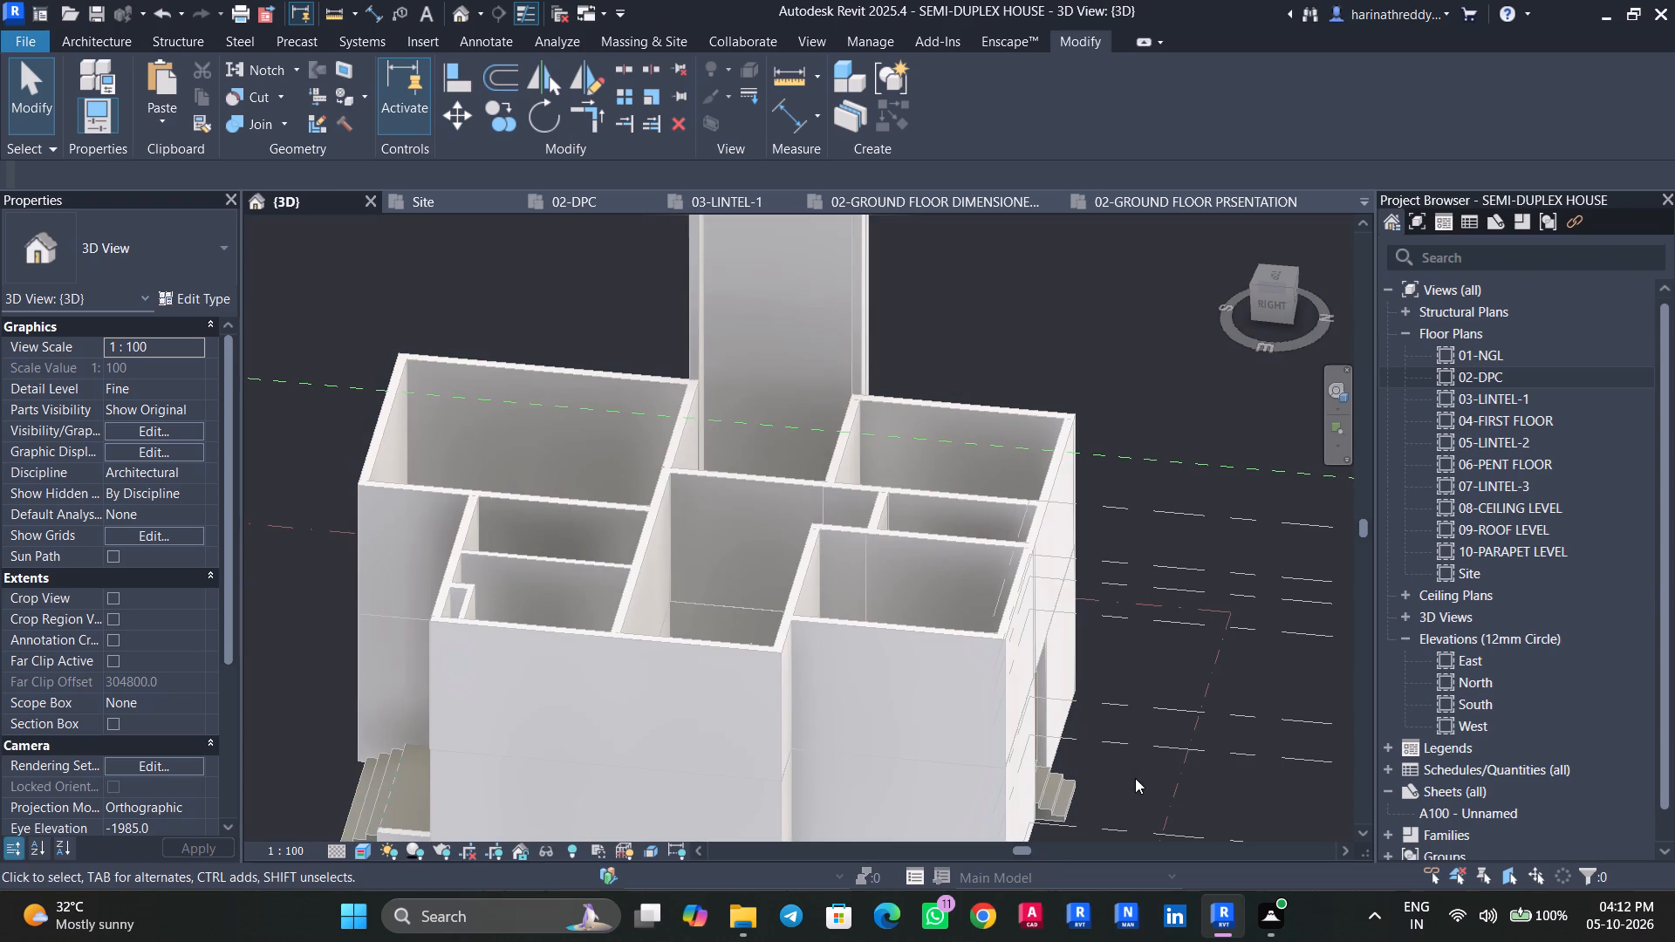
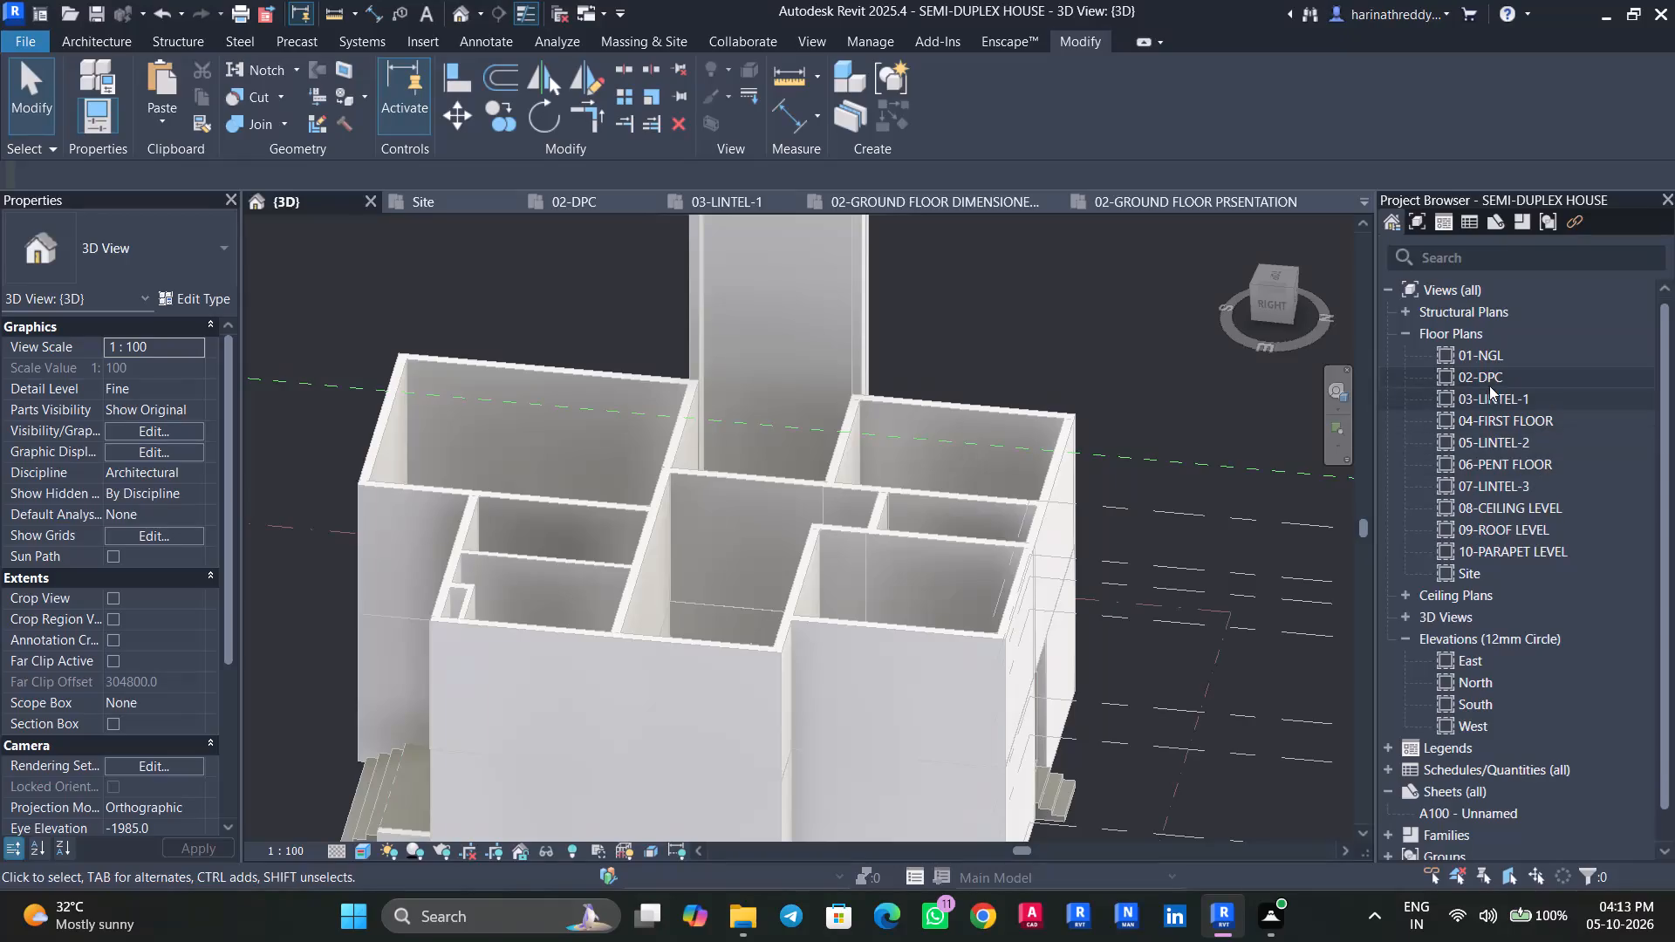
# Open the 02-DPC floor plan at the living room and foyer.
pyautogui.doubleClick(1489, 378)
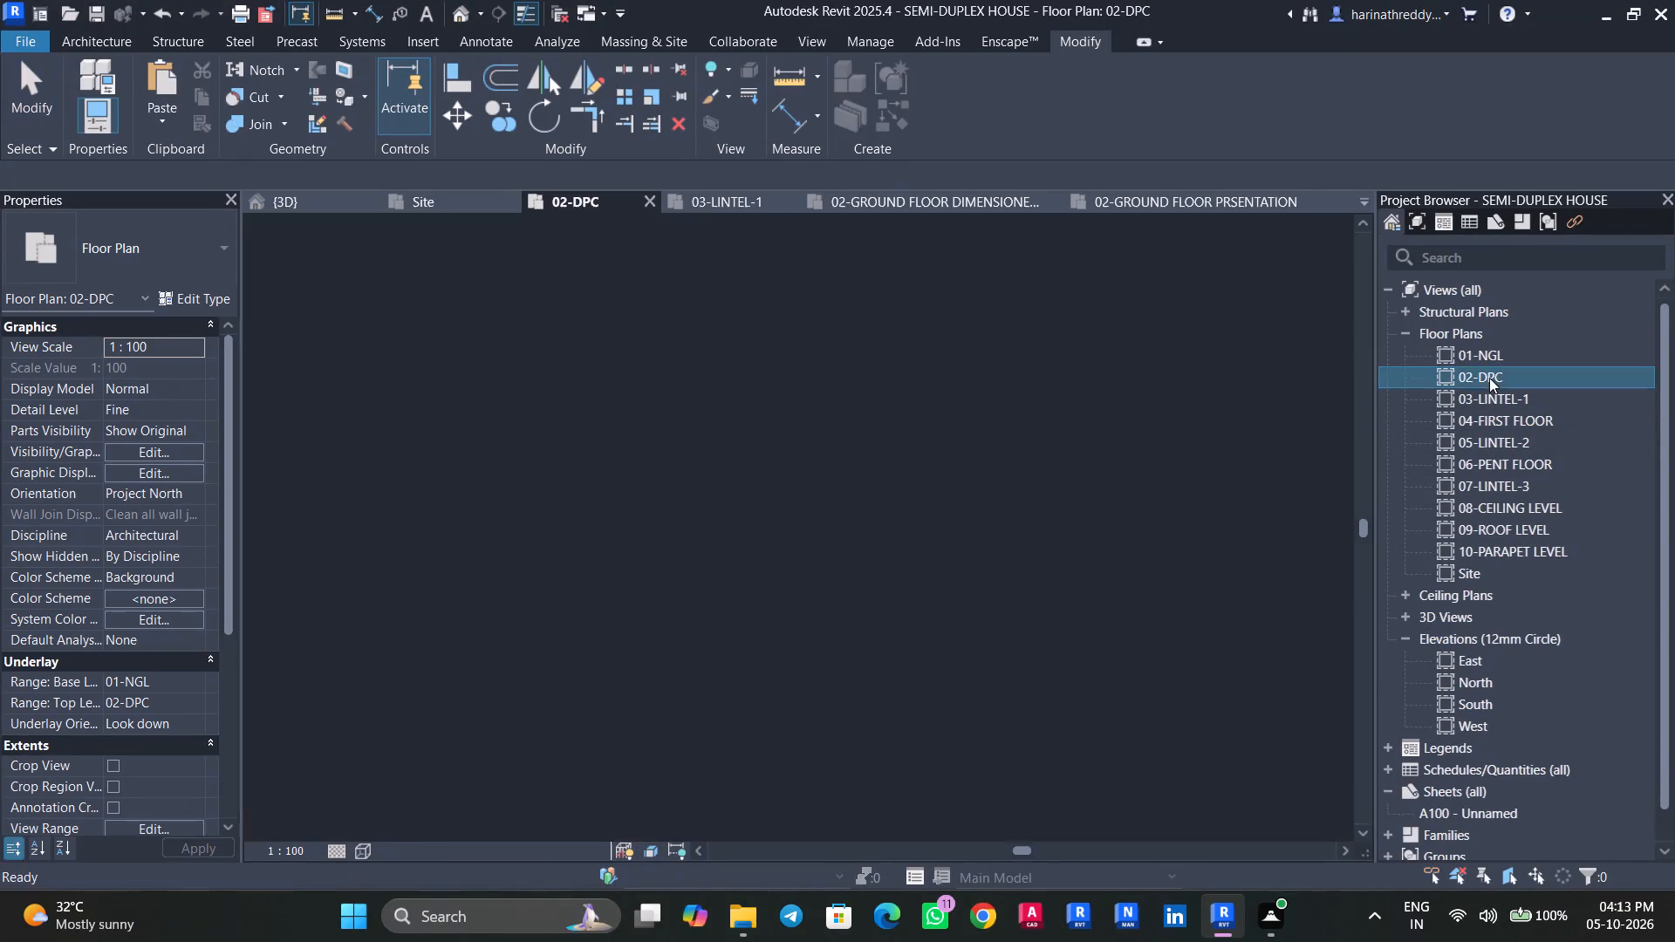
pyautogui.moveTo(1042, 407); pyautogui.dragTo(1086, 144, button='middle')
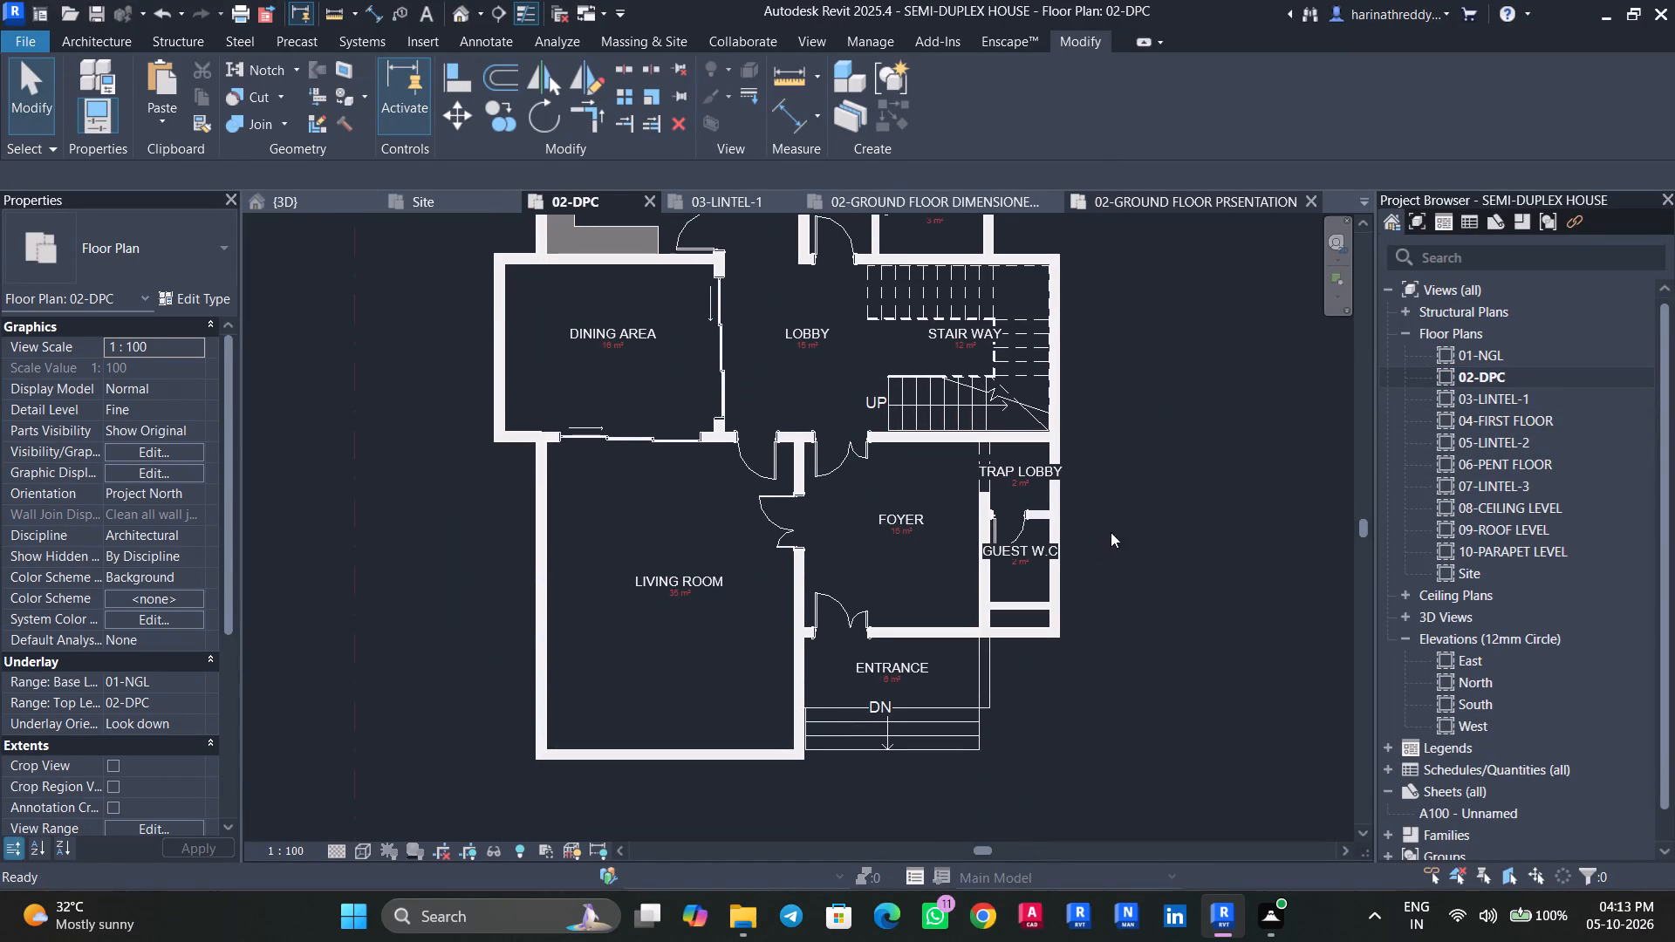
pyautogui.scroll(2, 467, 551)
pyautogui.scroll(-1, 475, 566)
pyautogui.moveTo(502, 603); pyautogui.dragTo(508, 611, button='middle')
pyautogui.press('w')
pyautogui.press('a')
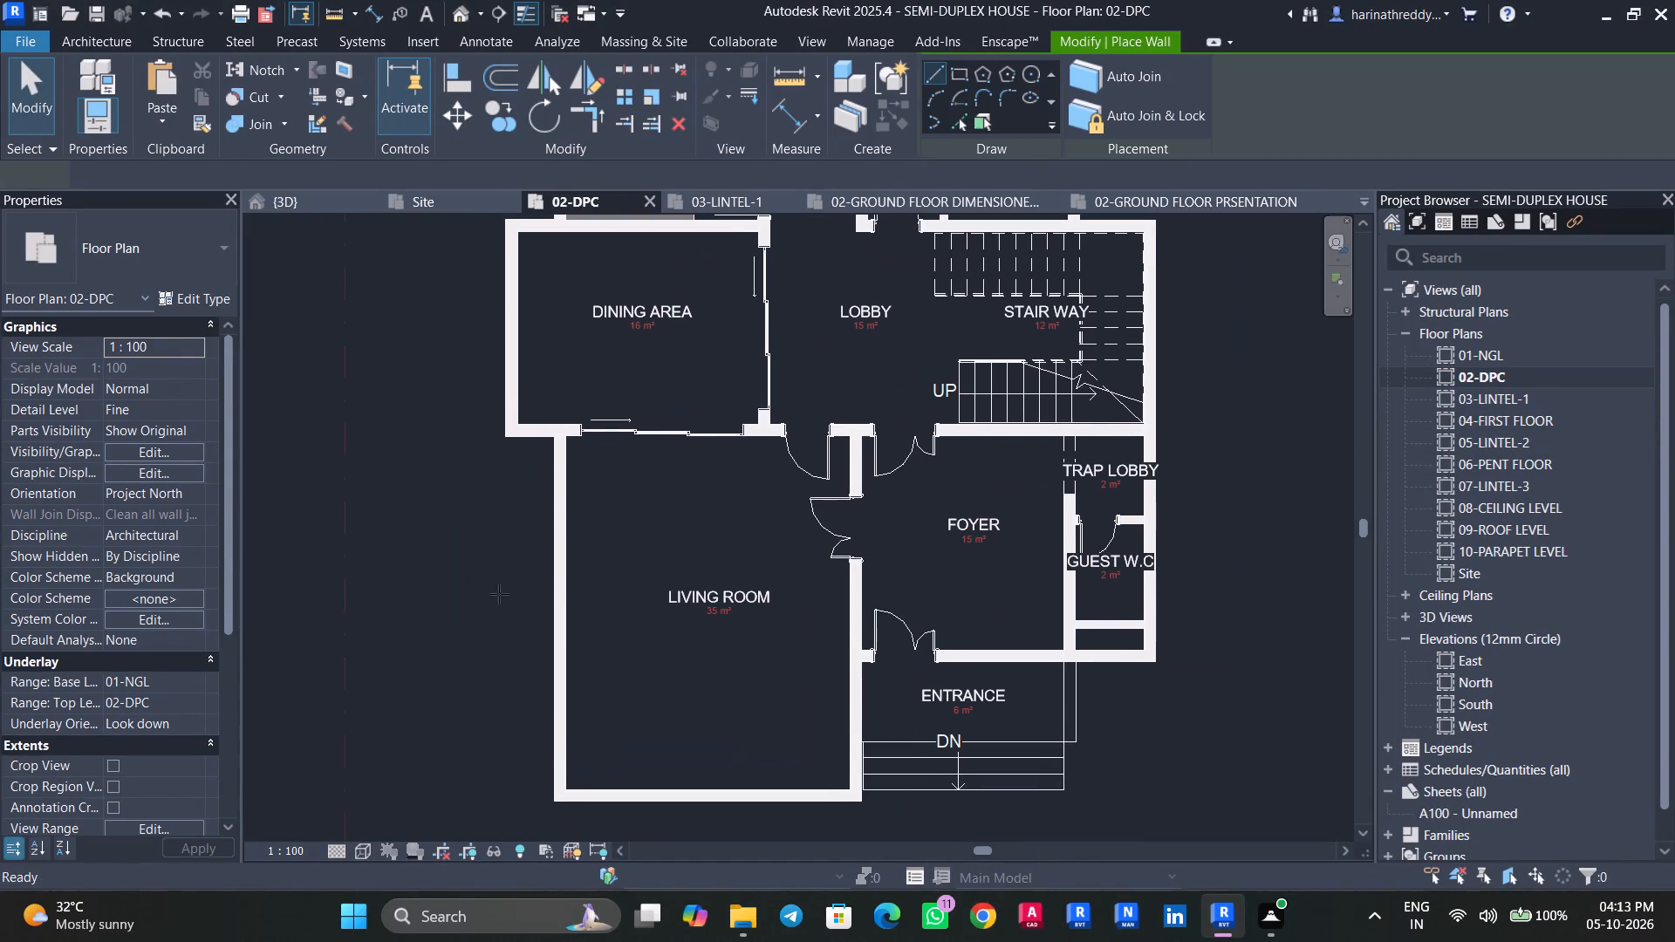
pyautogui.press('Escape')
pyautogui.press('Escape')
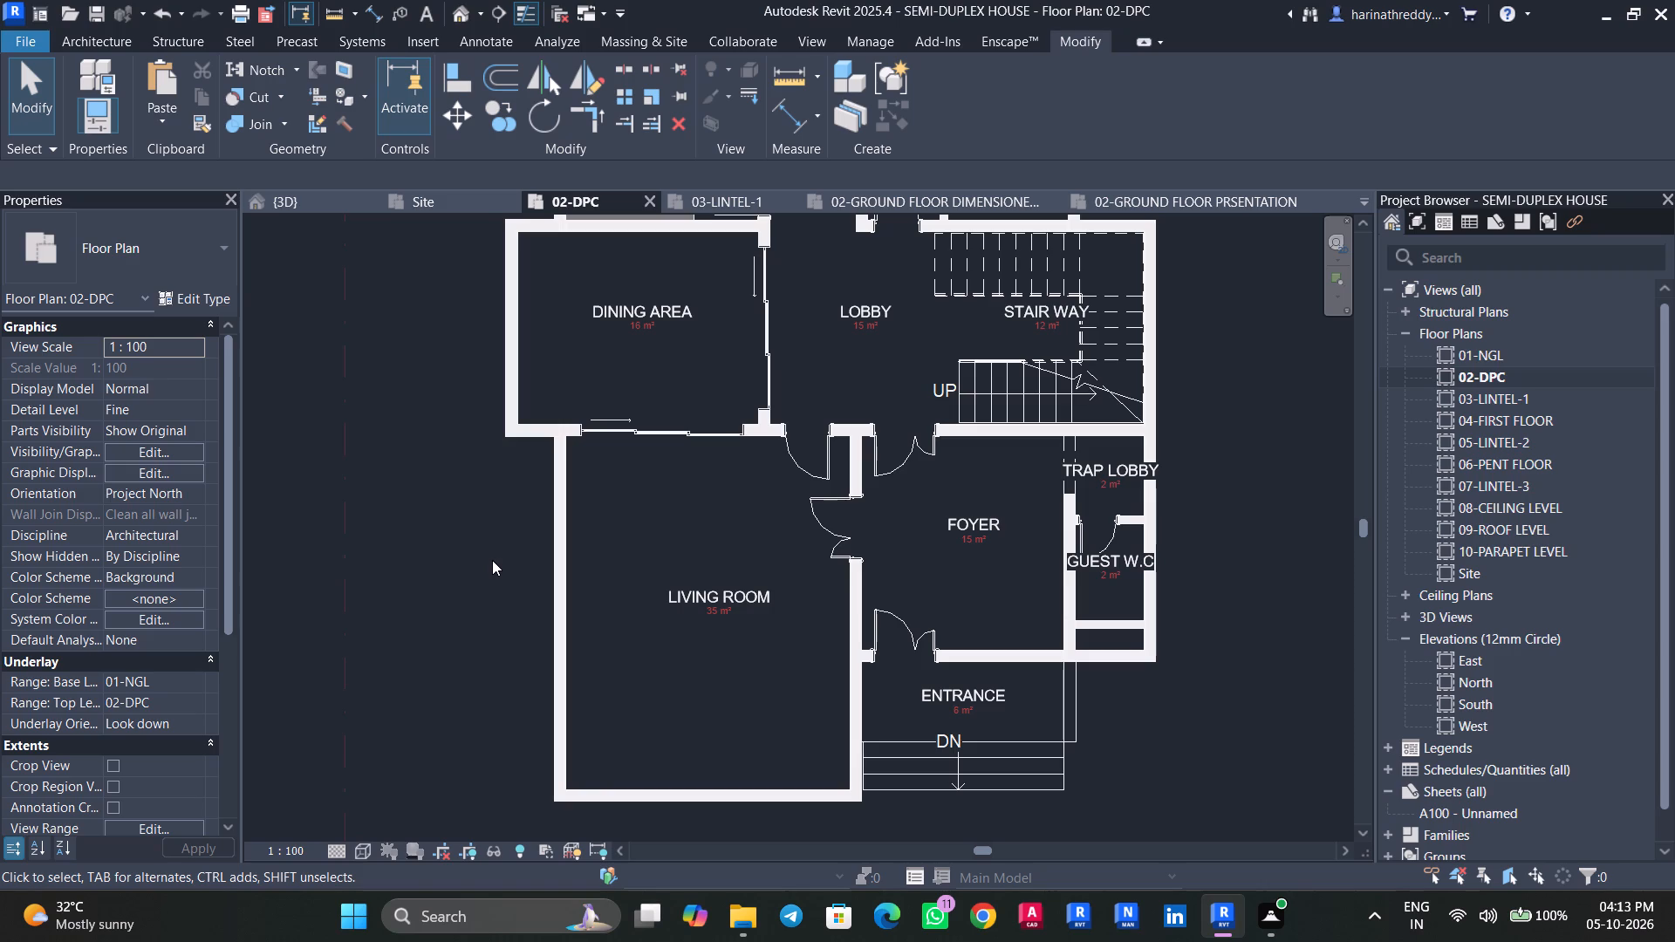
# Draw Overhead detail lines from the living room–dining wall junction: 225 mm outward, then parallel to the living room's side wall to its outer corner.
pyautogui.click(487, 48)
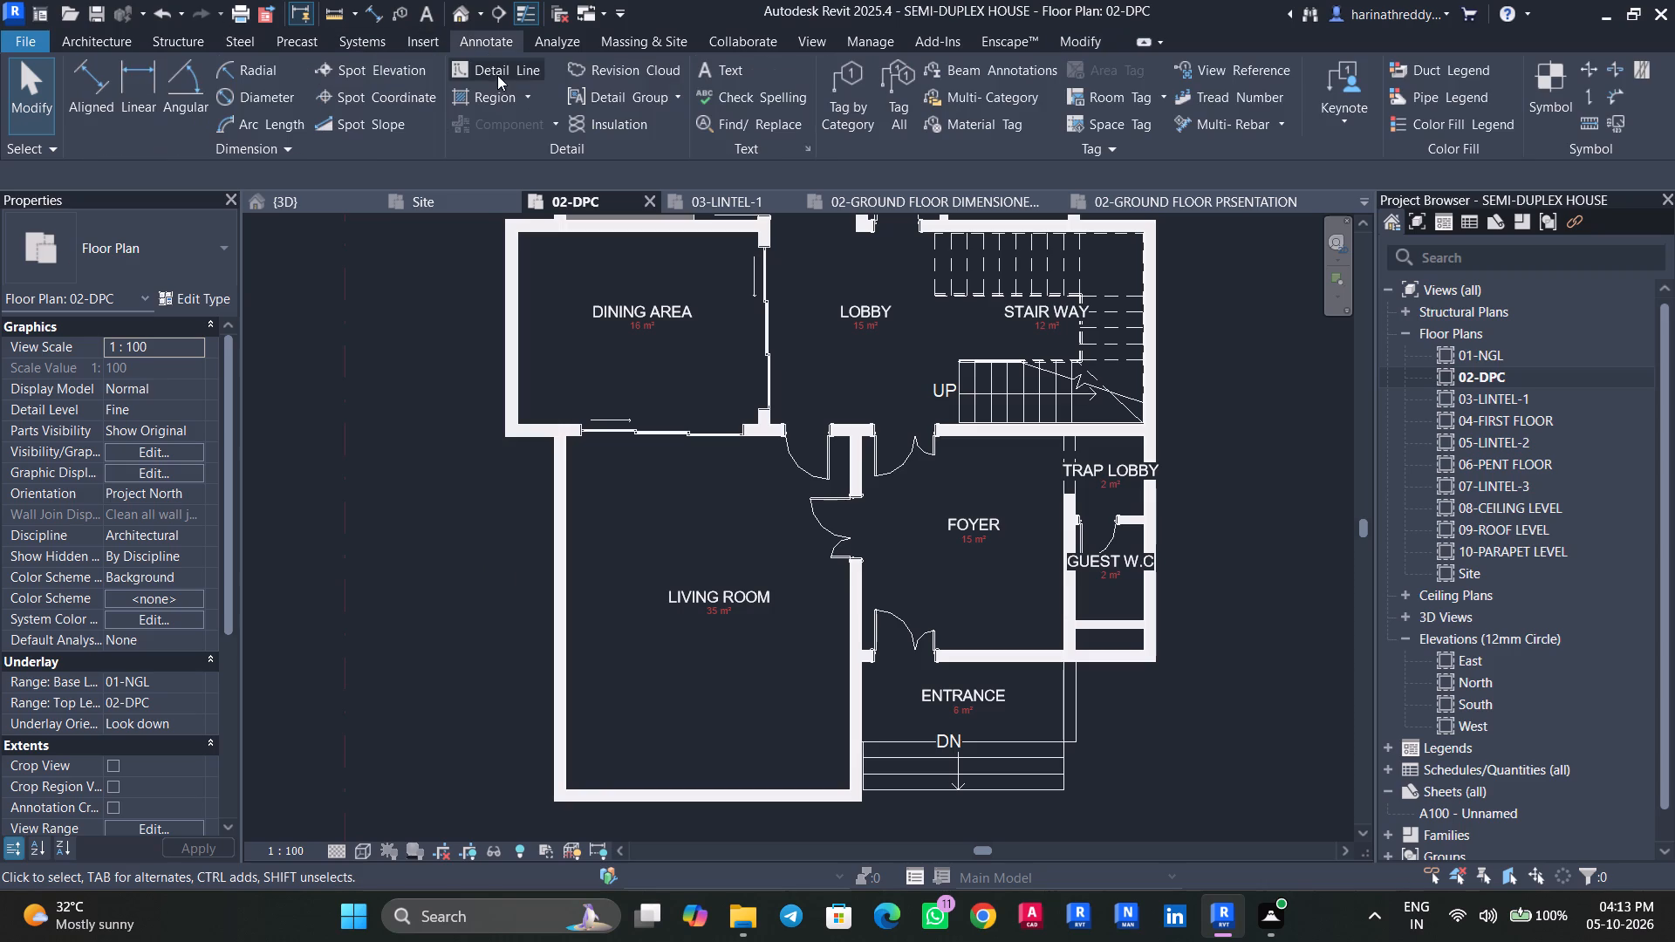
pyautogui.click(516, 67)
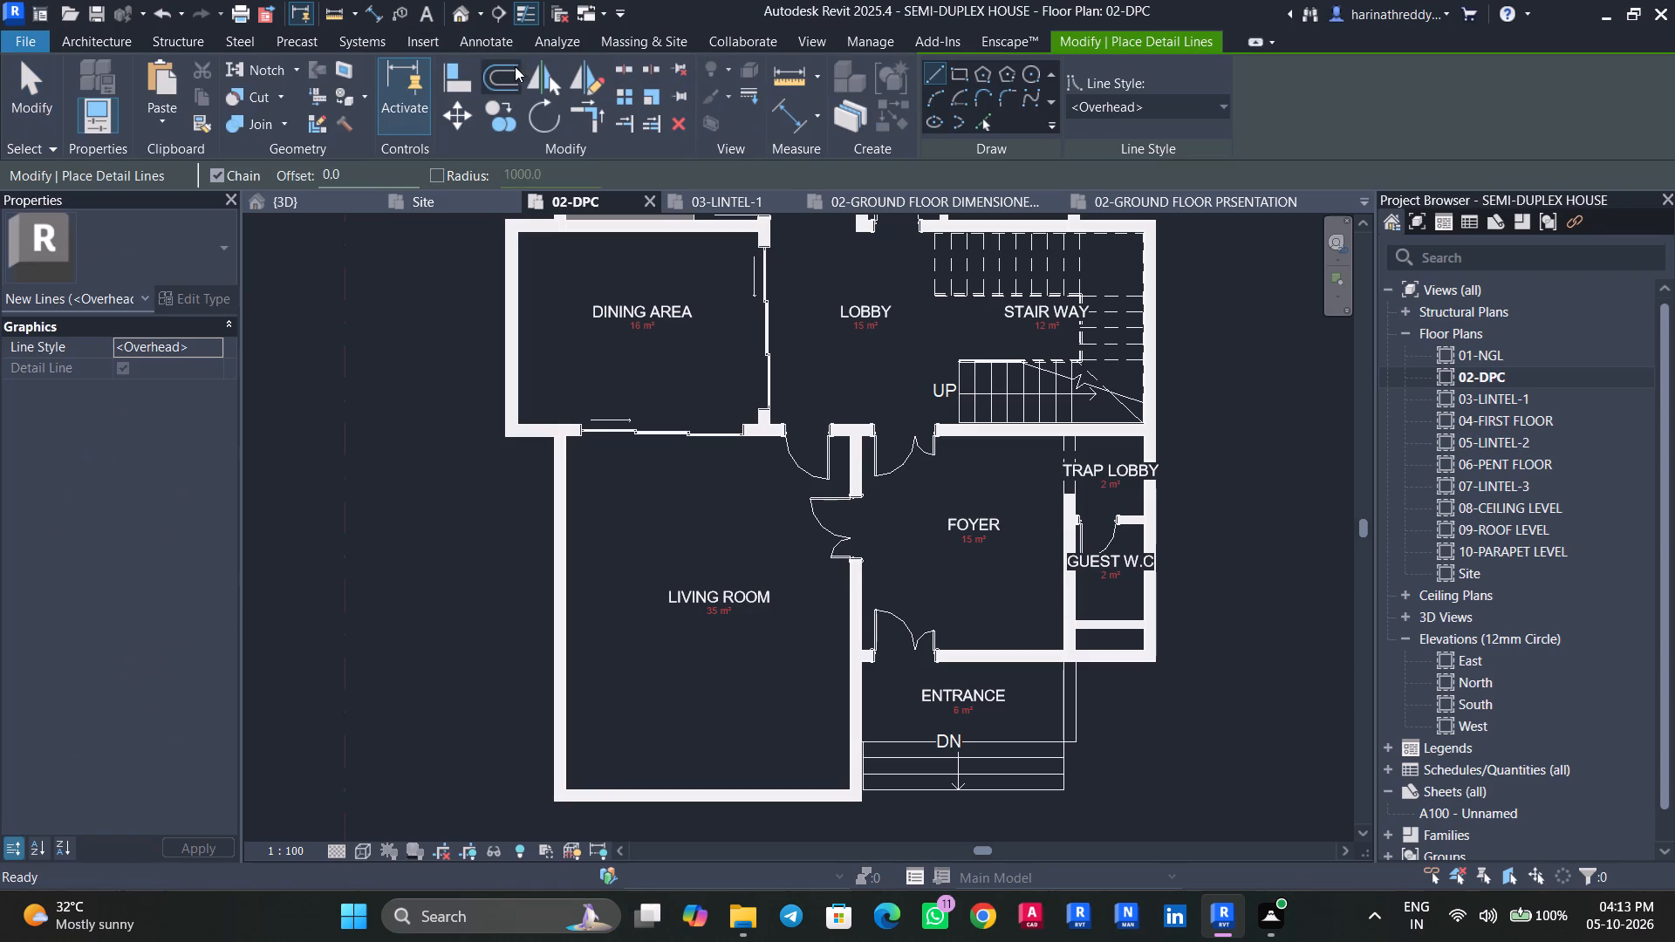
pyautogui.scroll(1, 498, 537)
pyautogui.scroll(-1, 498, 536)
pyautogui.scroll(2, 498, 535)
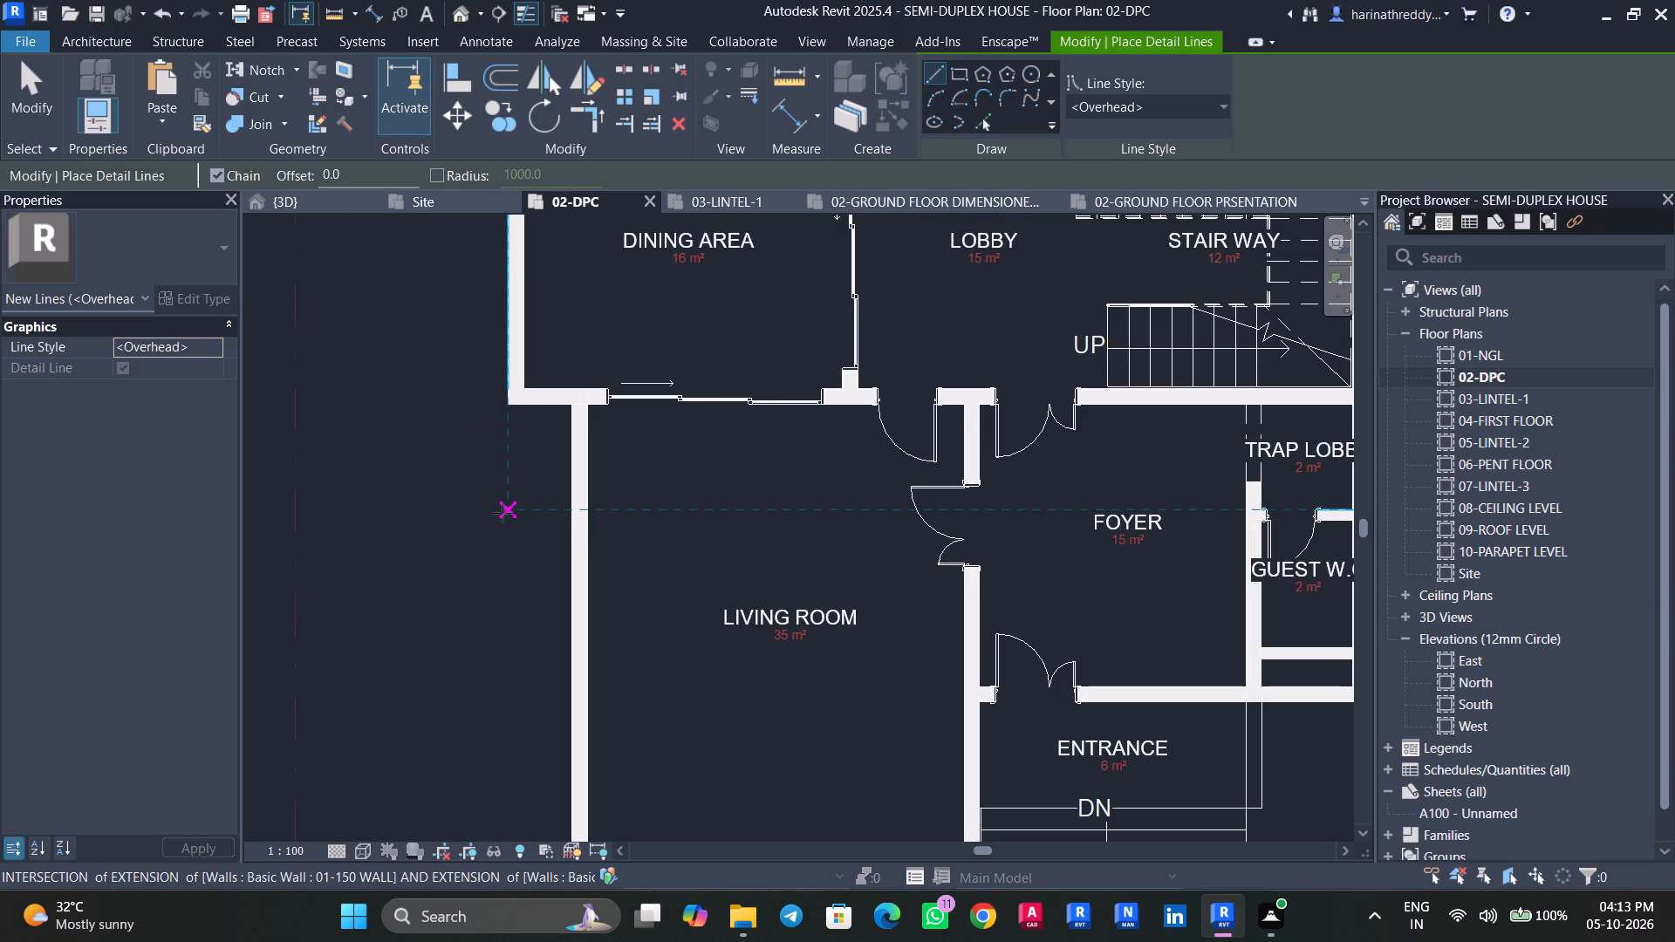
pyautogui.scroll(4, 519, 487)
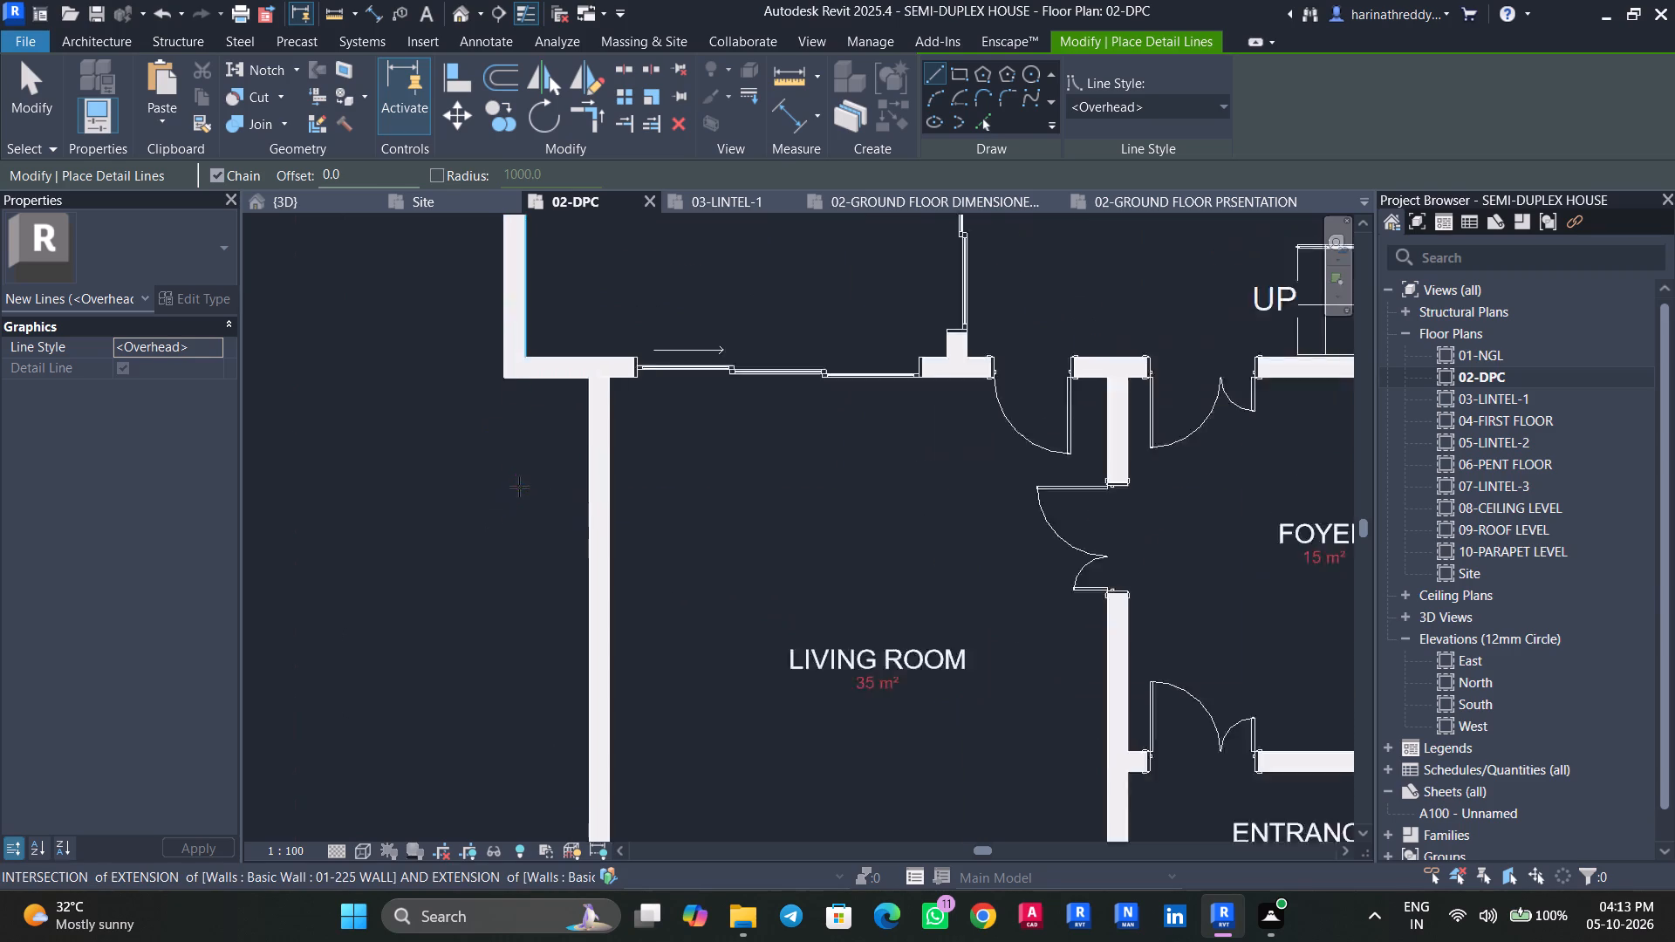
pyautogui.scroll(3, 519, 487)
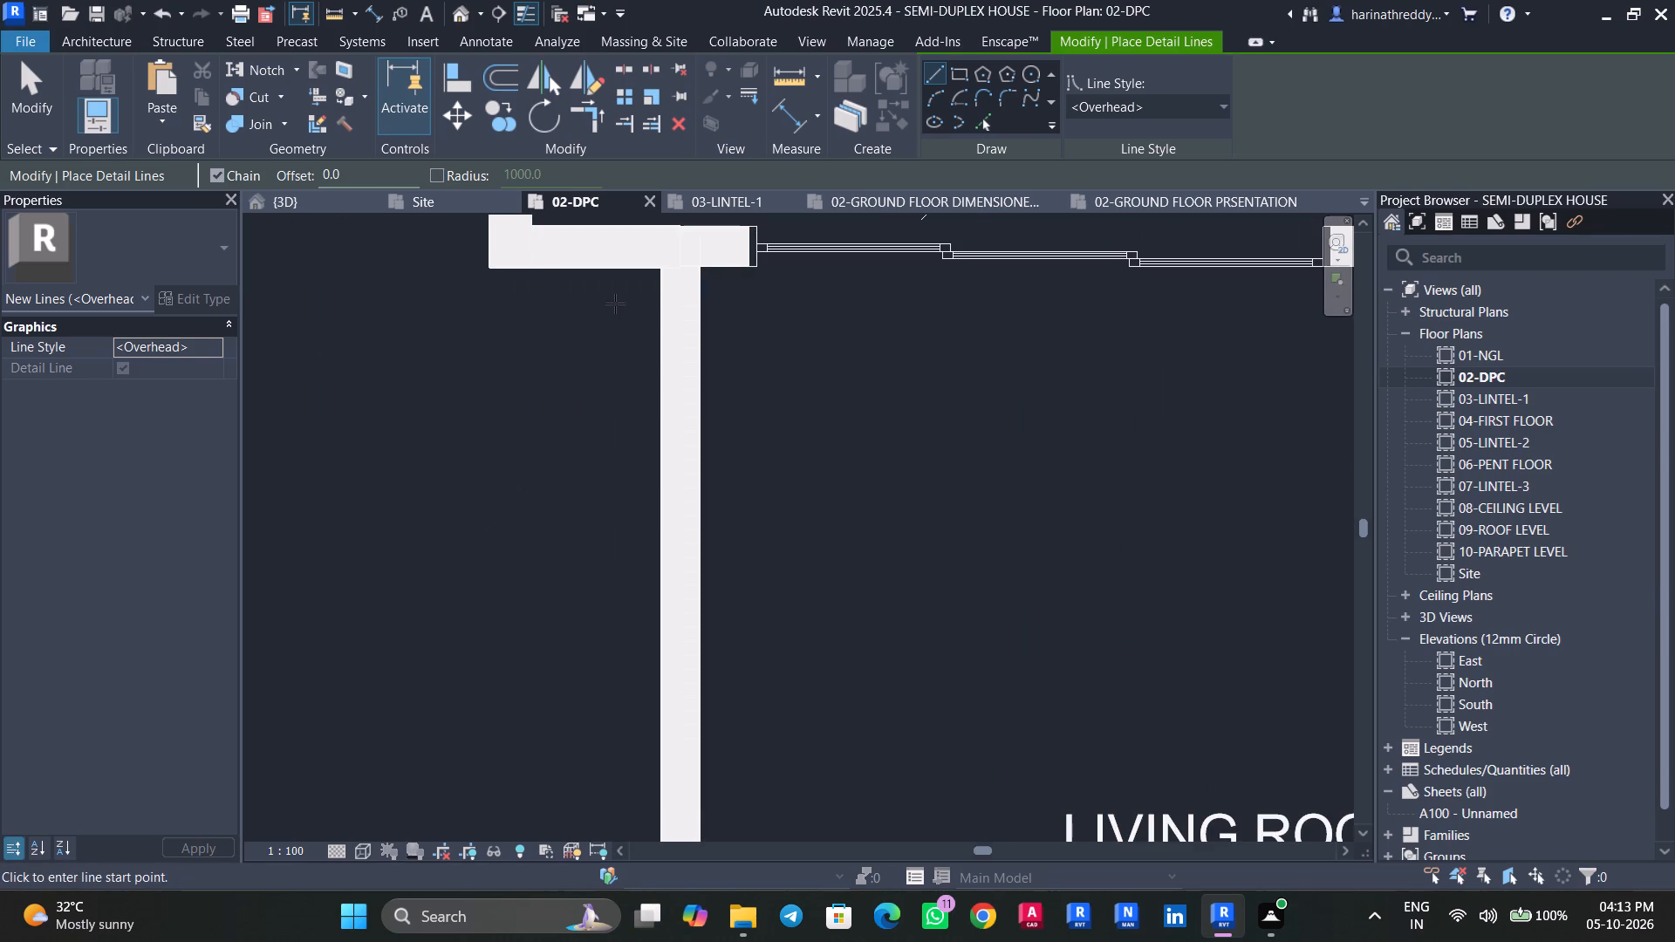
pyautogui.click(653, 268)
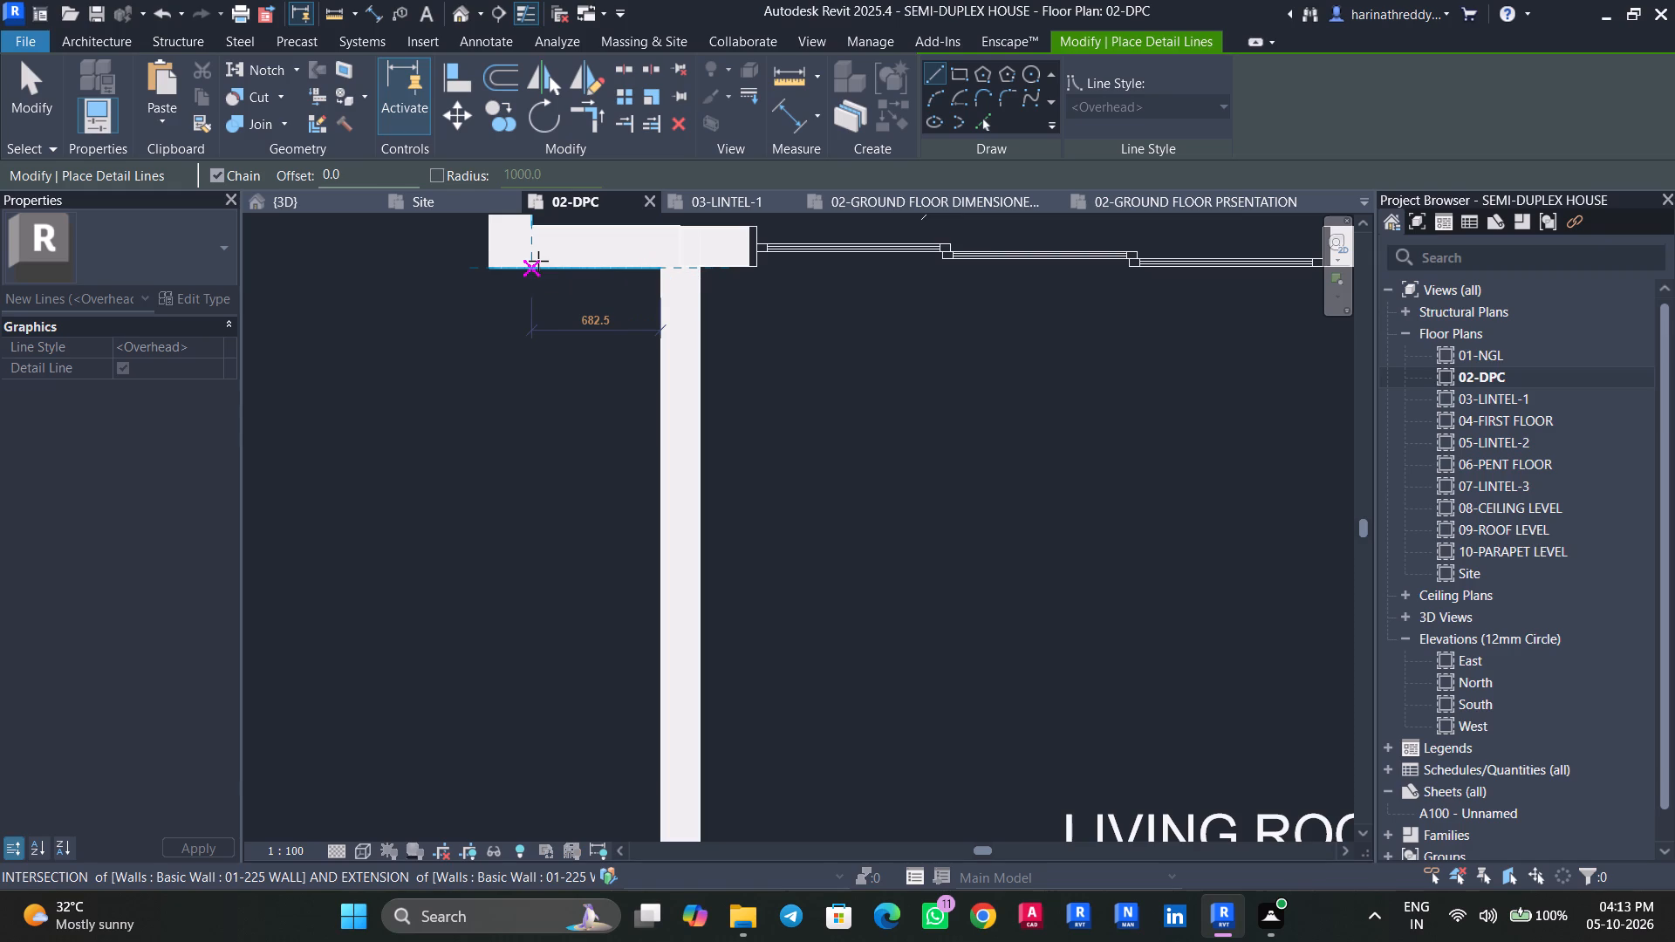
pyautogui.write('225')
pyautogui.press('Return')
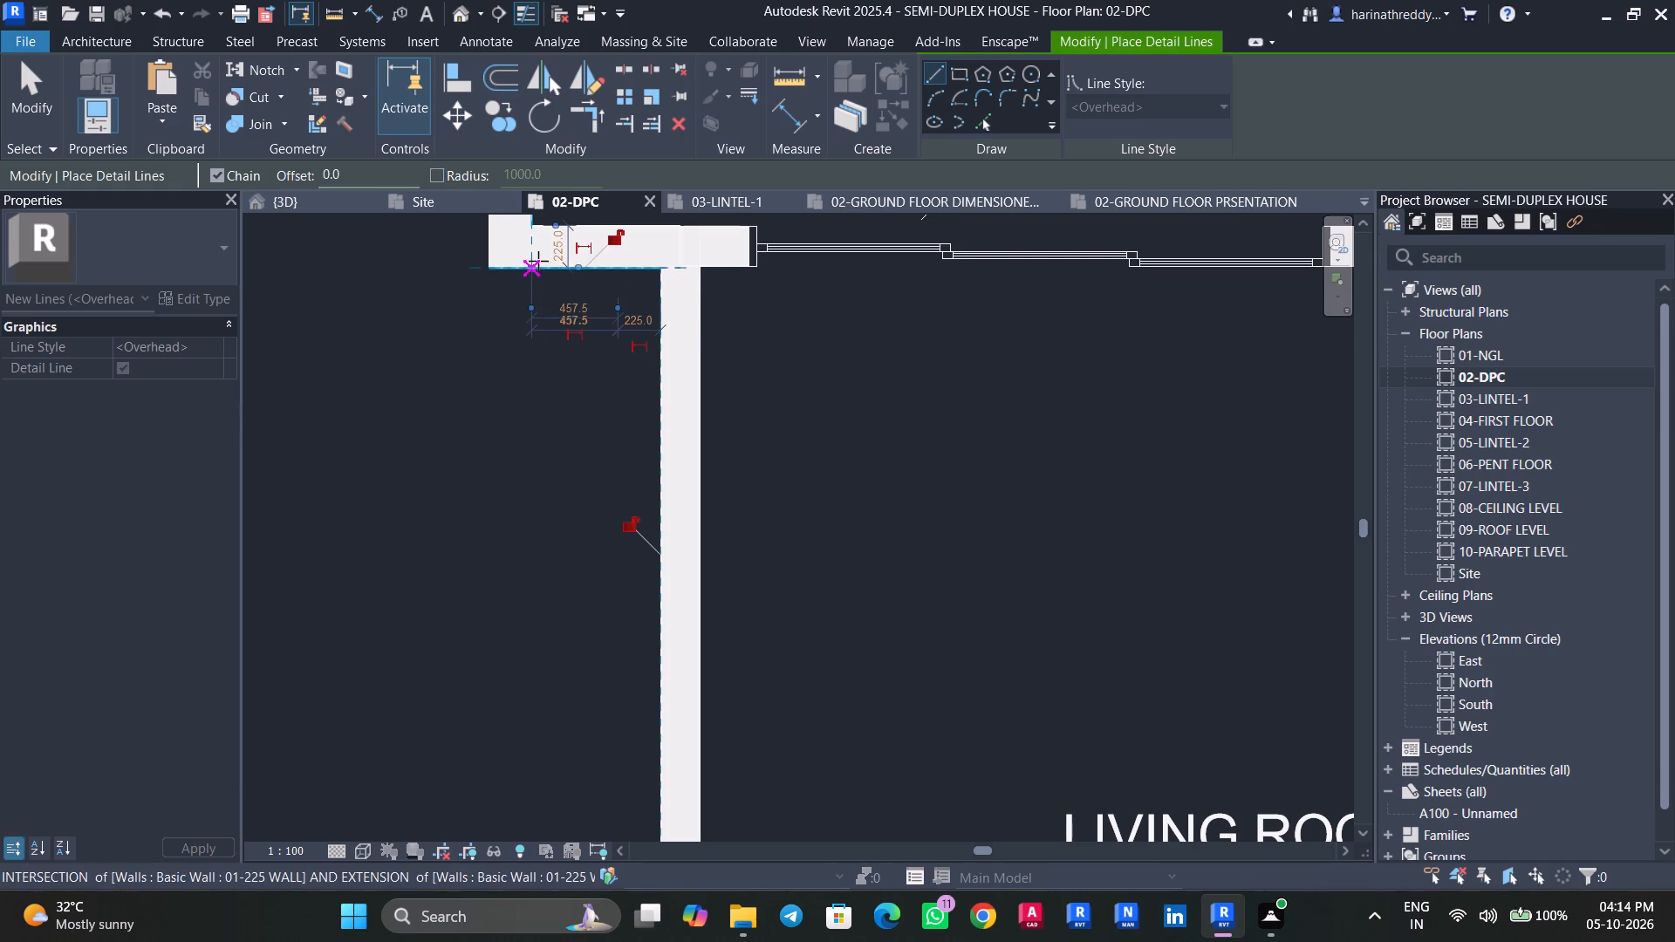
pyautogui.scroll(-4, 631, 522)
pyautogui.moveTo(625, 541); pyautogui.dragTo(620, 318, button='middle')
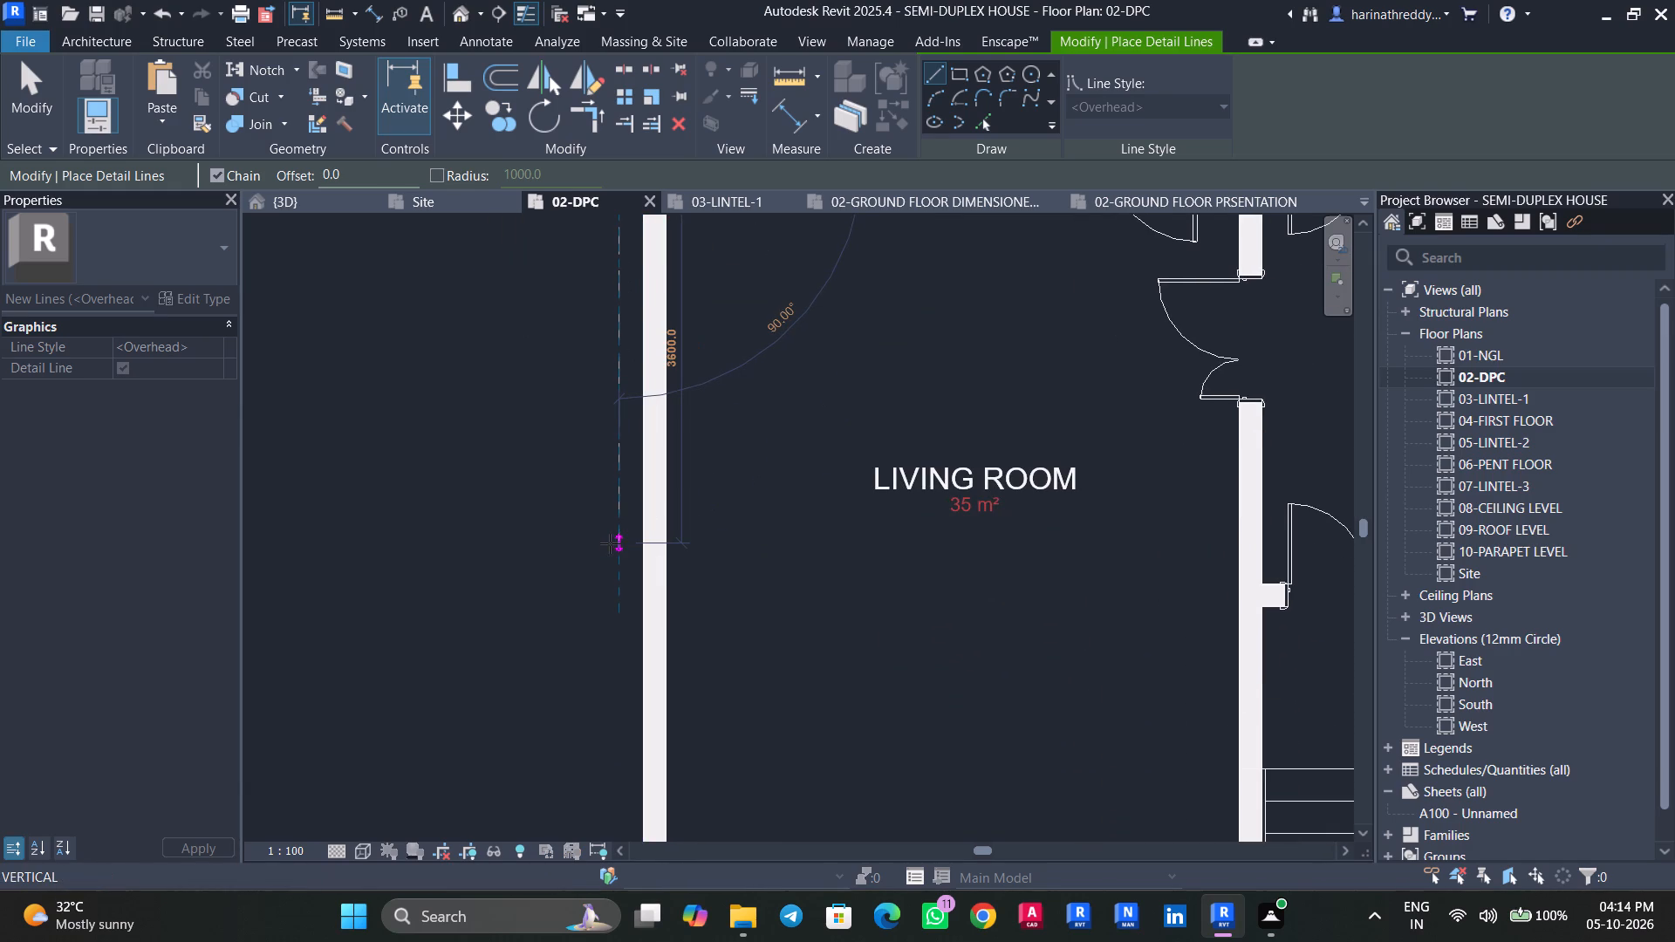
pyautogui.moveTo(608, 536); pyautogui.dragTo(626, 309, button='middle')
pyautogui.scroll(3, 637, 667)
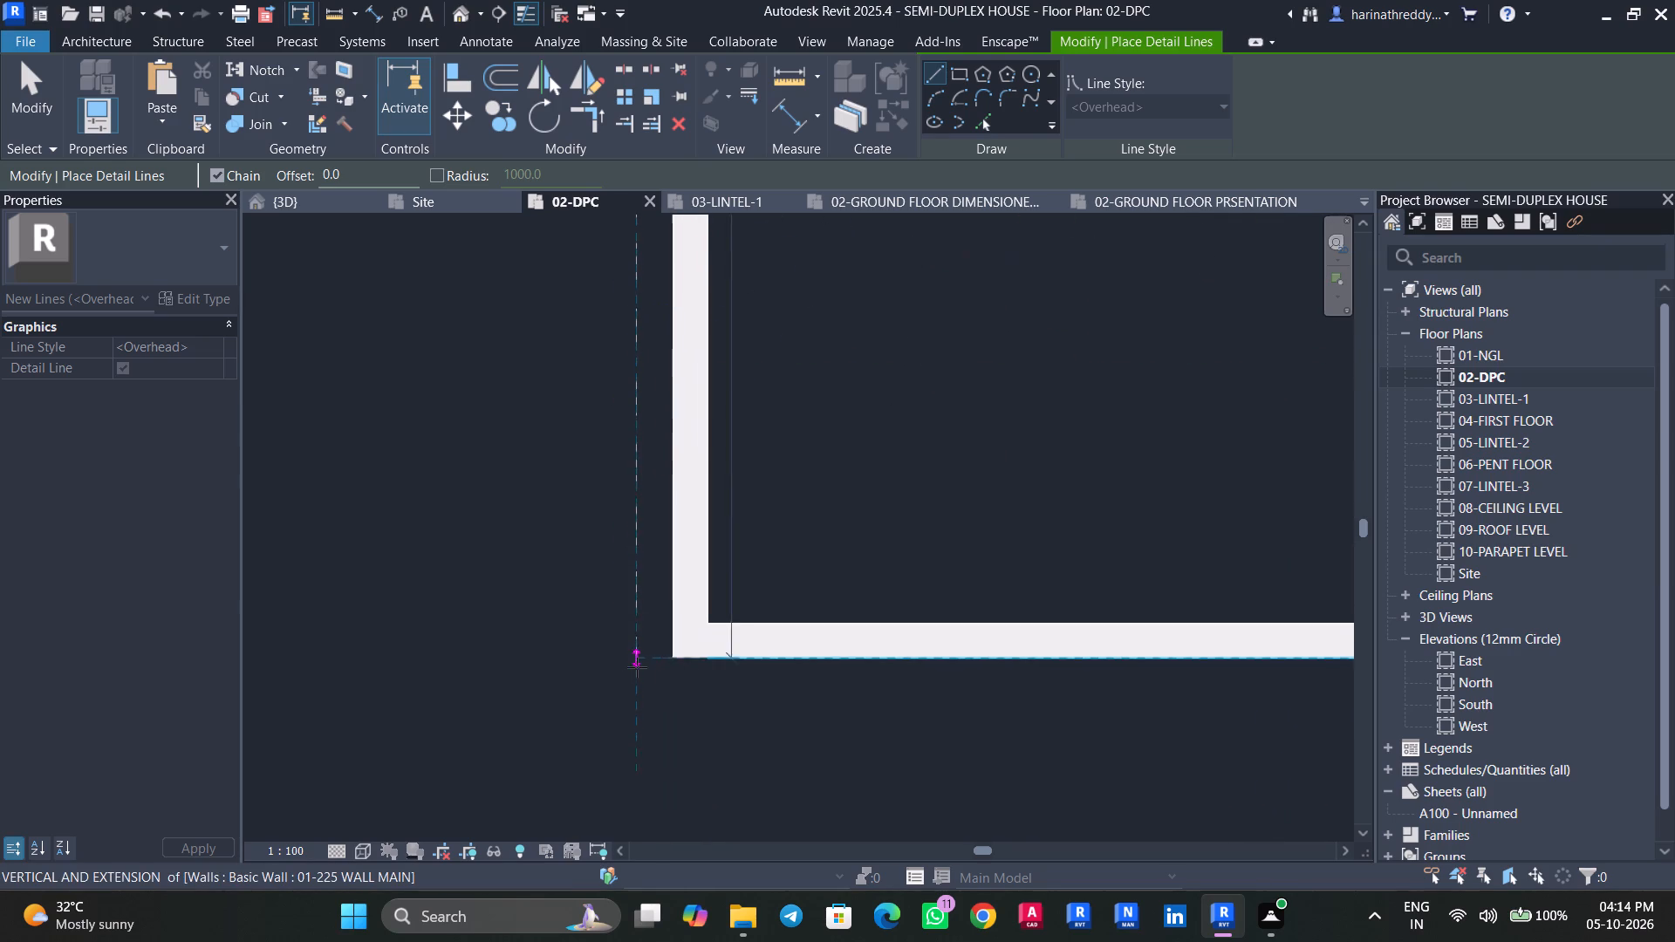
pyautogui.scroll(2, 634, 667)
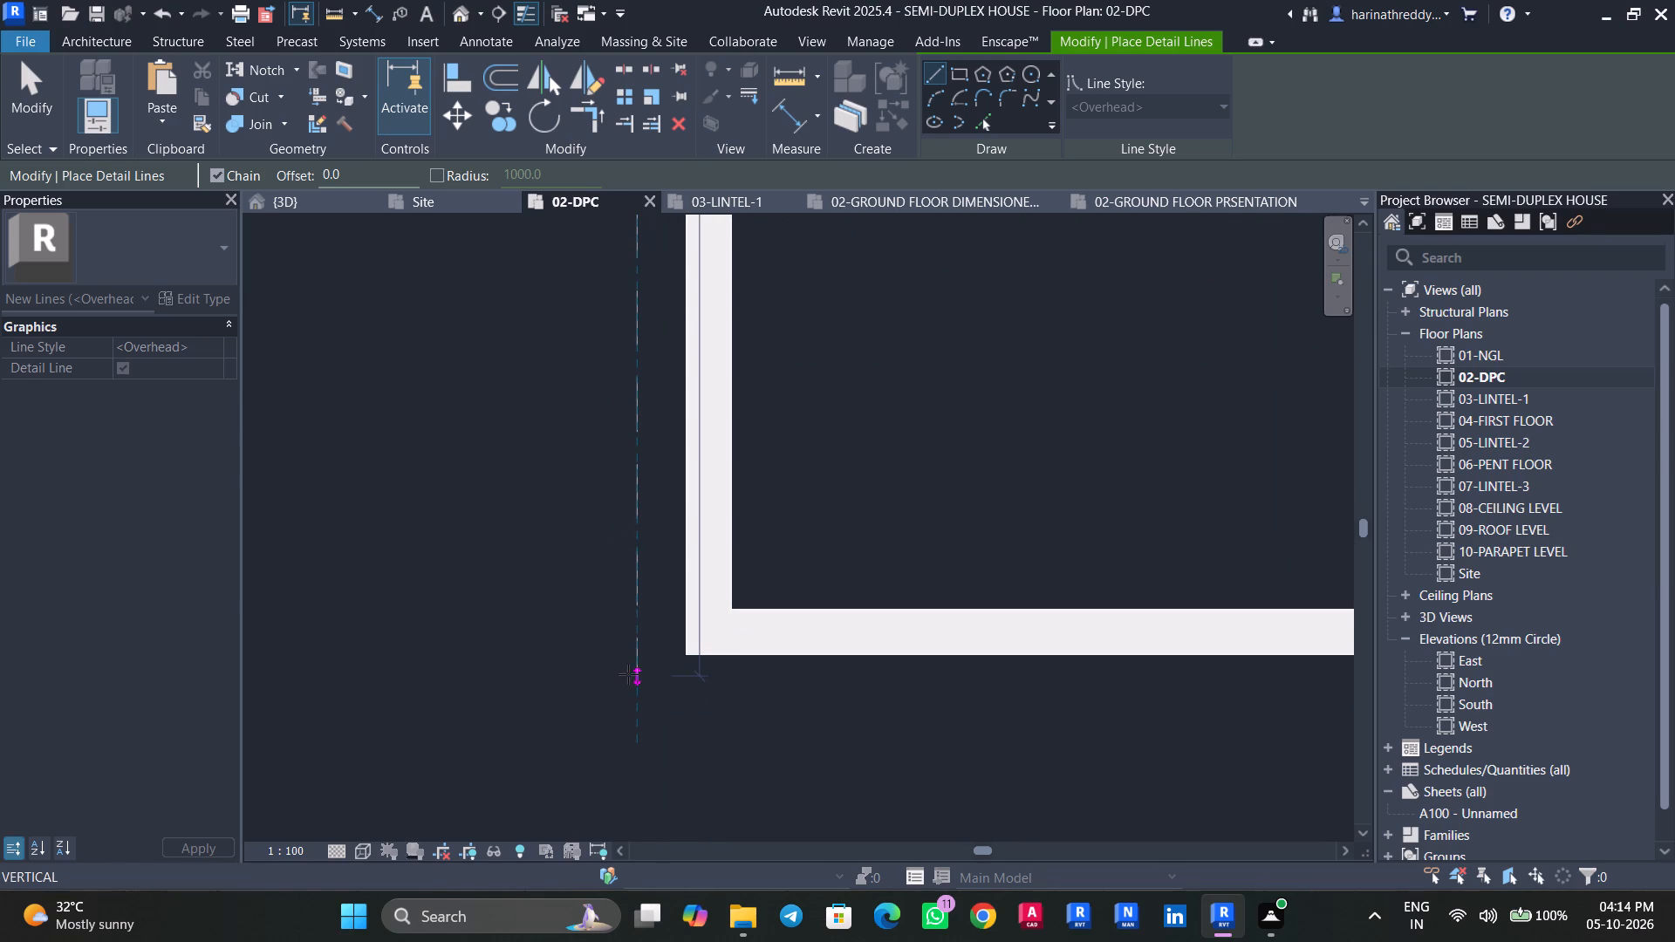
pyautogui.click(630, 655)
# Continue the Overhead outline 1500 mm beyond the living room's front wall, about 5955 mm across, and back to the corner beside the entrance steps.
pyautogui.moveTo(624, 745); pyautogui.dragTo(621, 510, button='middle')
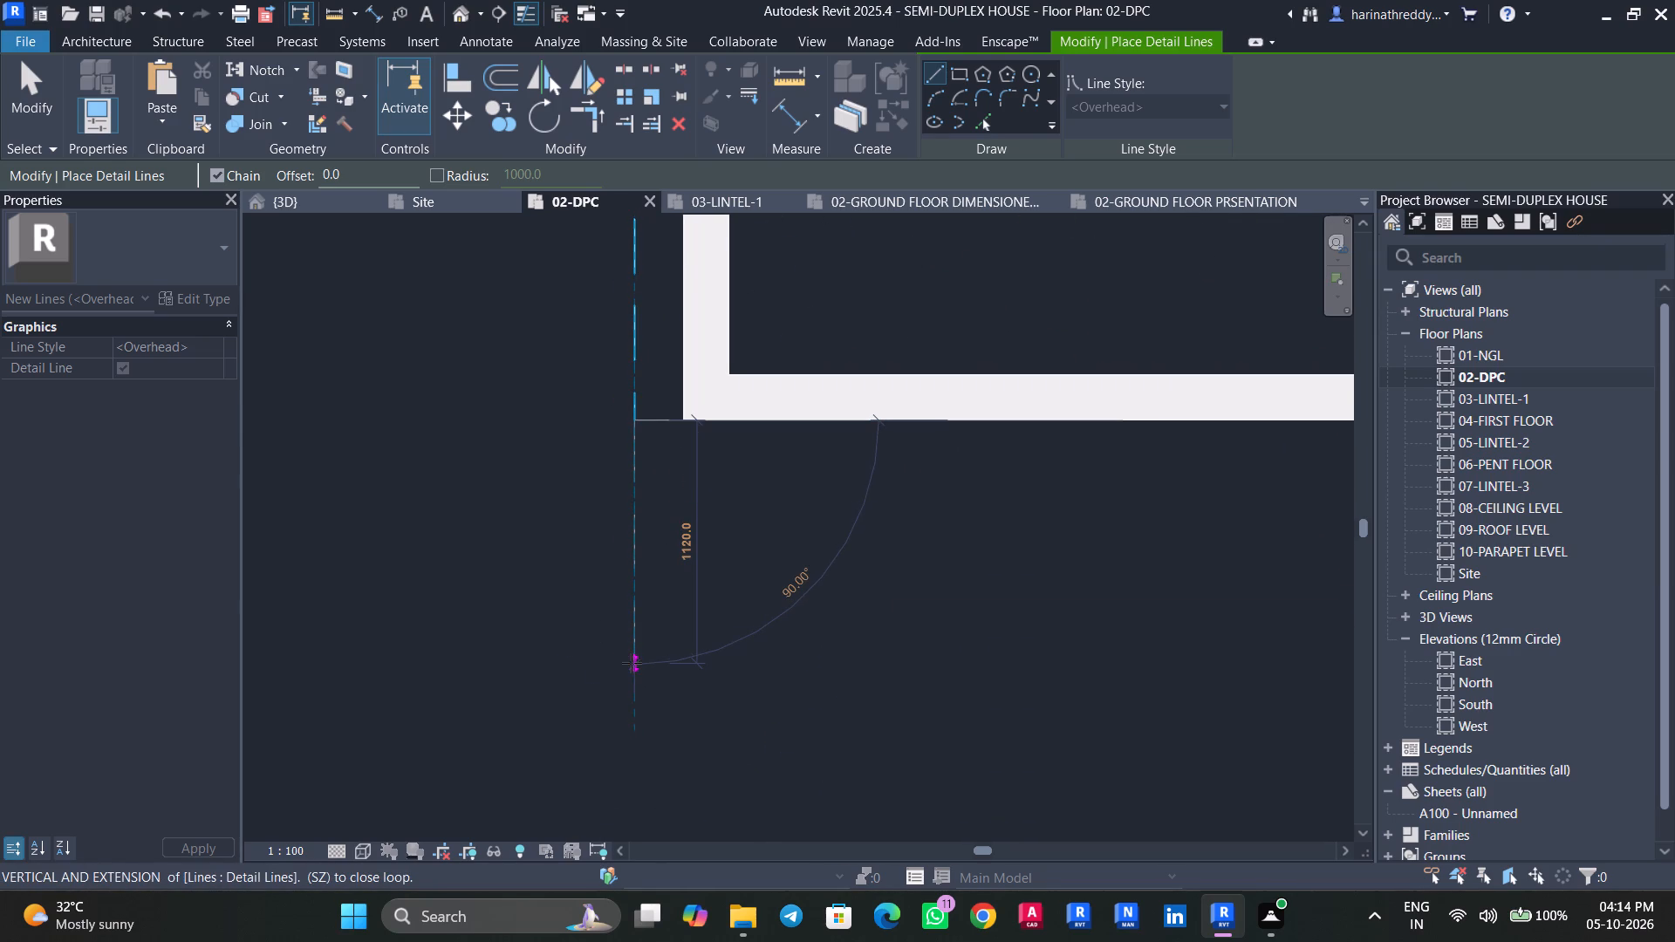
pyautogui.write('1500')
pyautogui.press('Return')
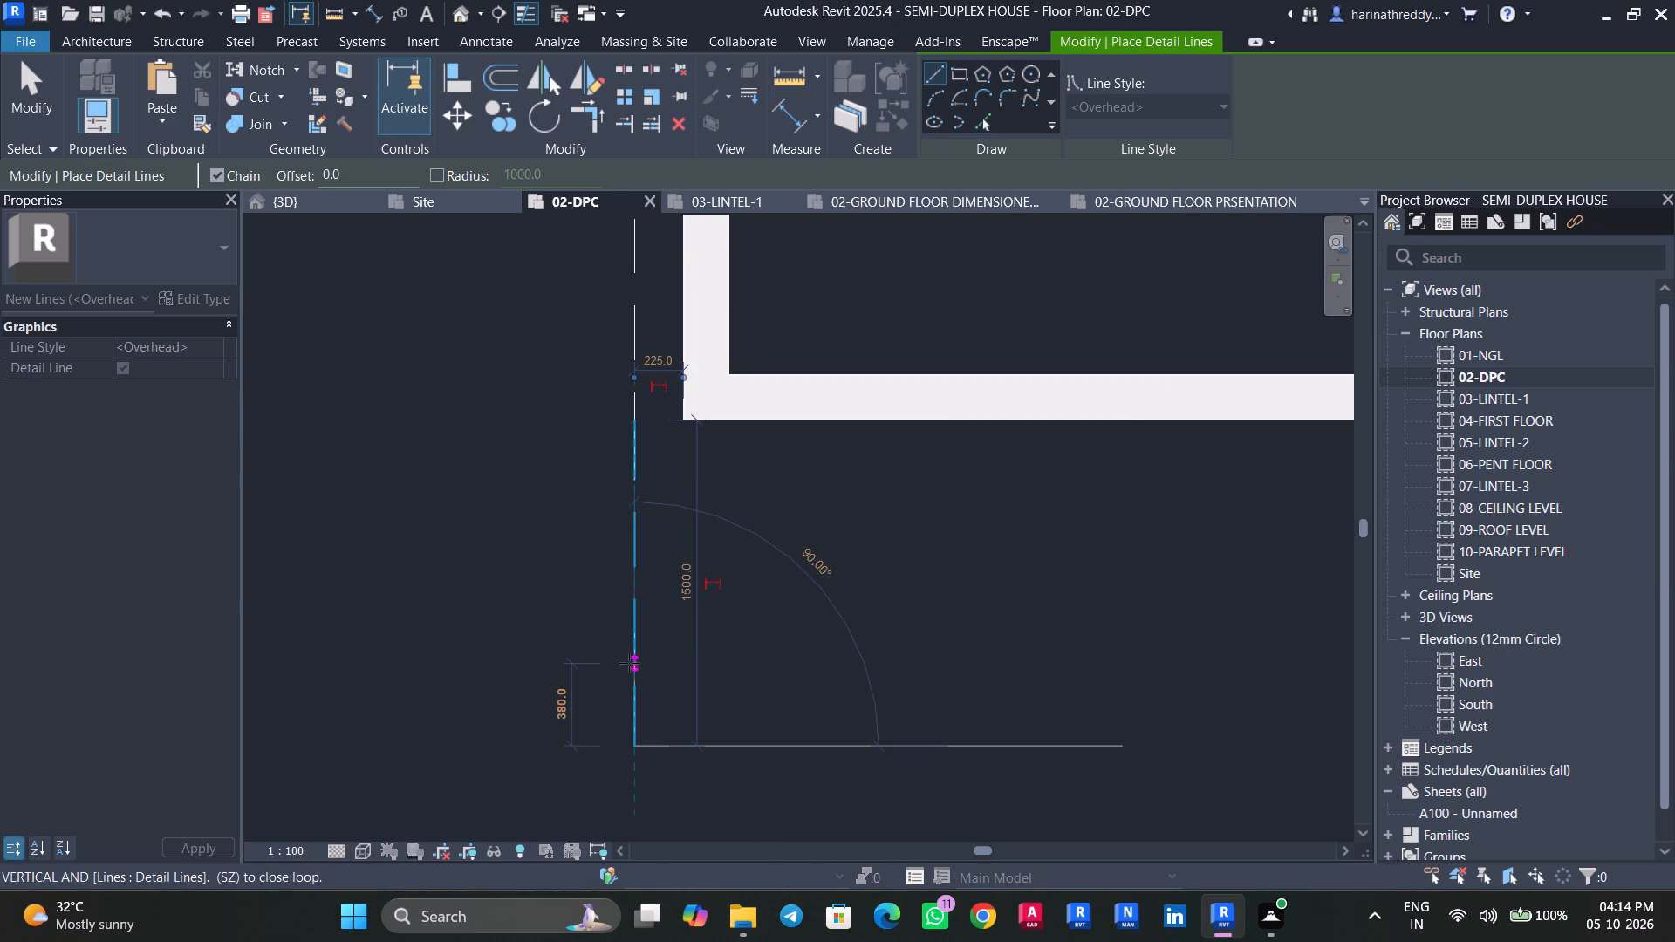
pyautogui.moveTo(1065, 686); pyautogui.dragTo(729, 613, button='middle')
pyautogui.scroll(-4, 963, 630)
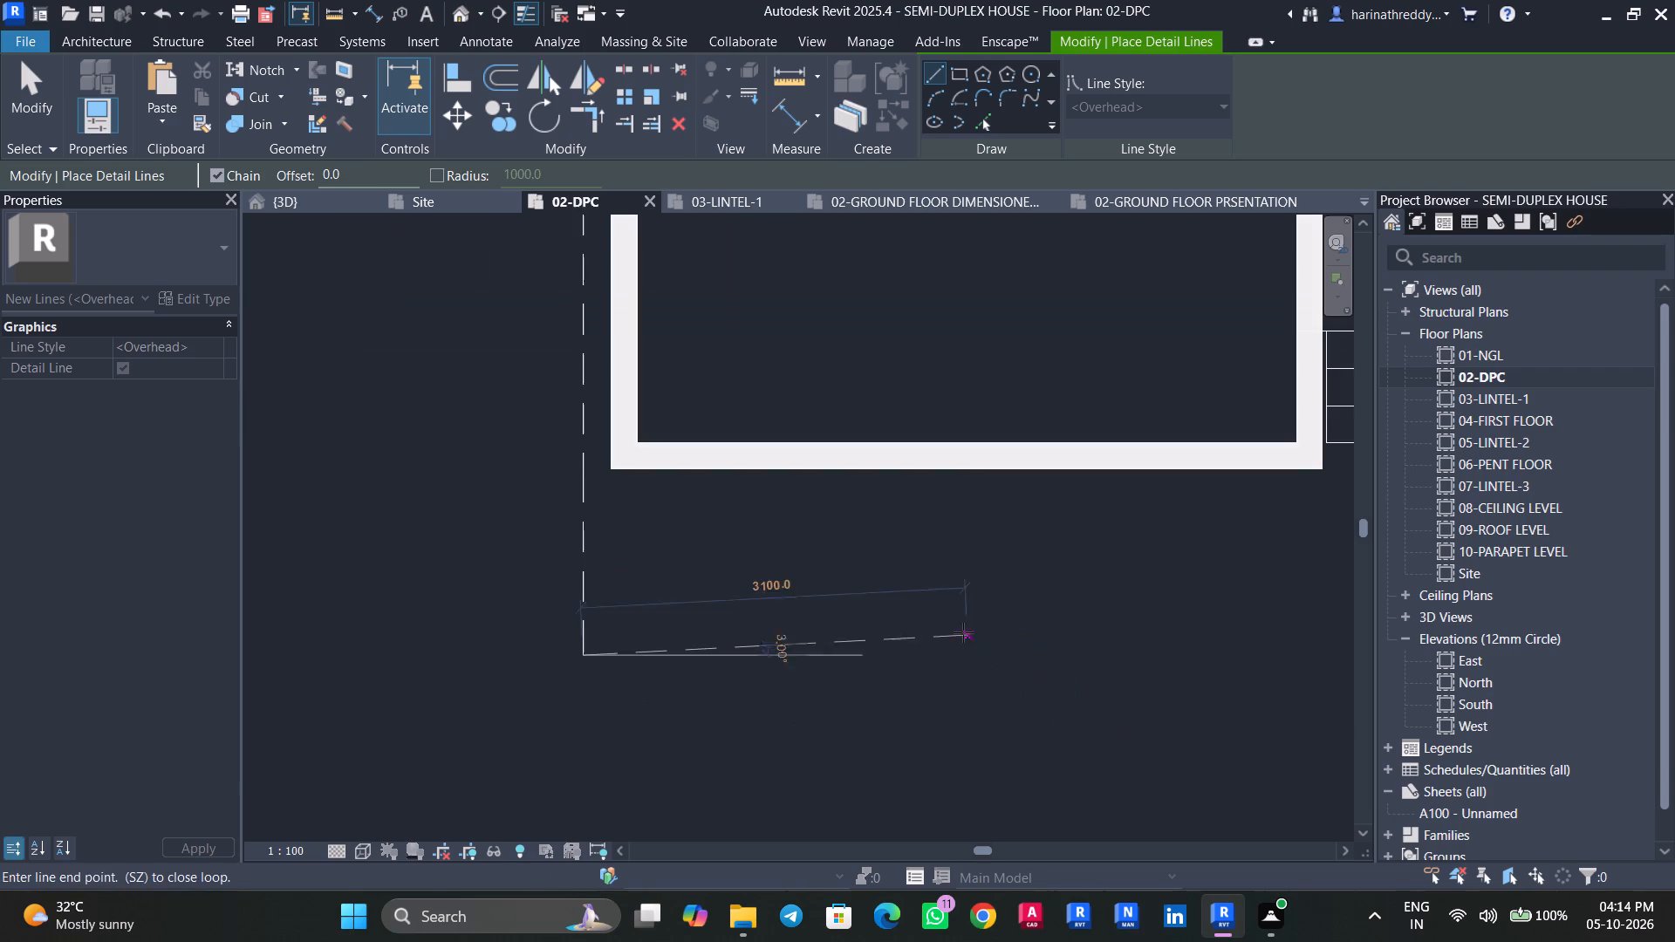
pyautogui.moveTo(1314, 655); pyautogui.dragTo(1062, 656, button='middle')
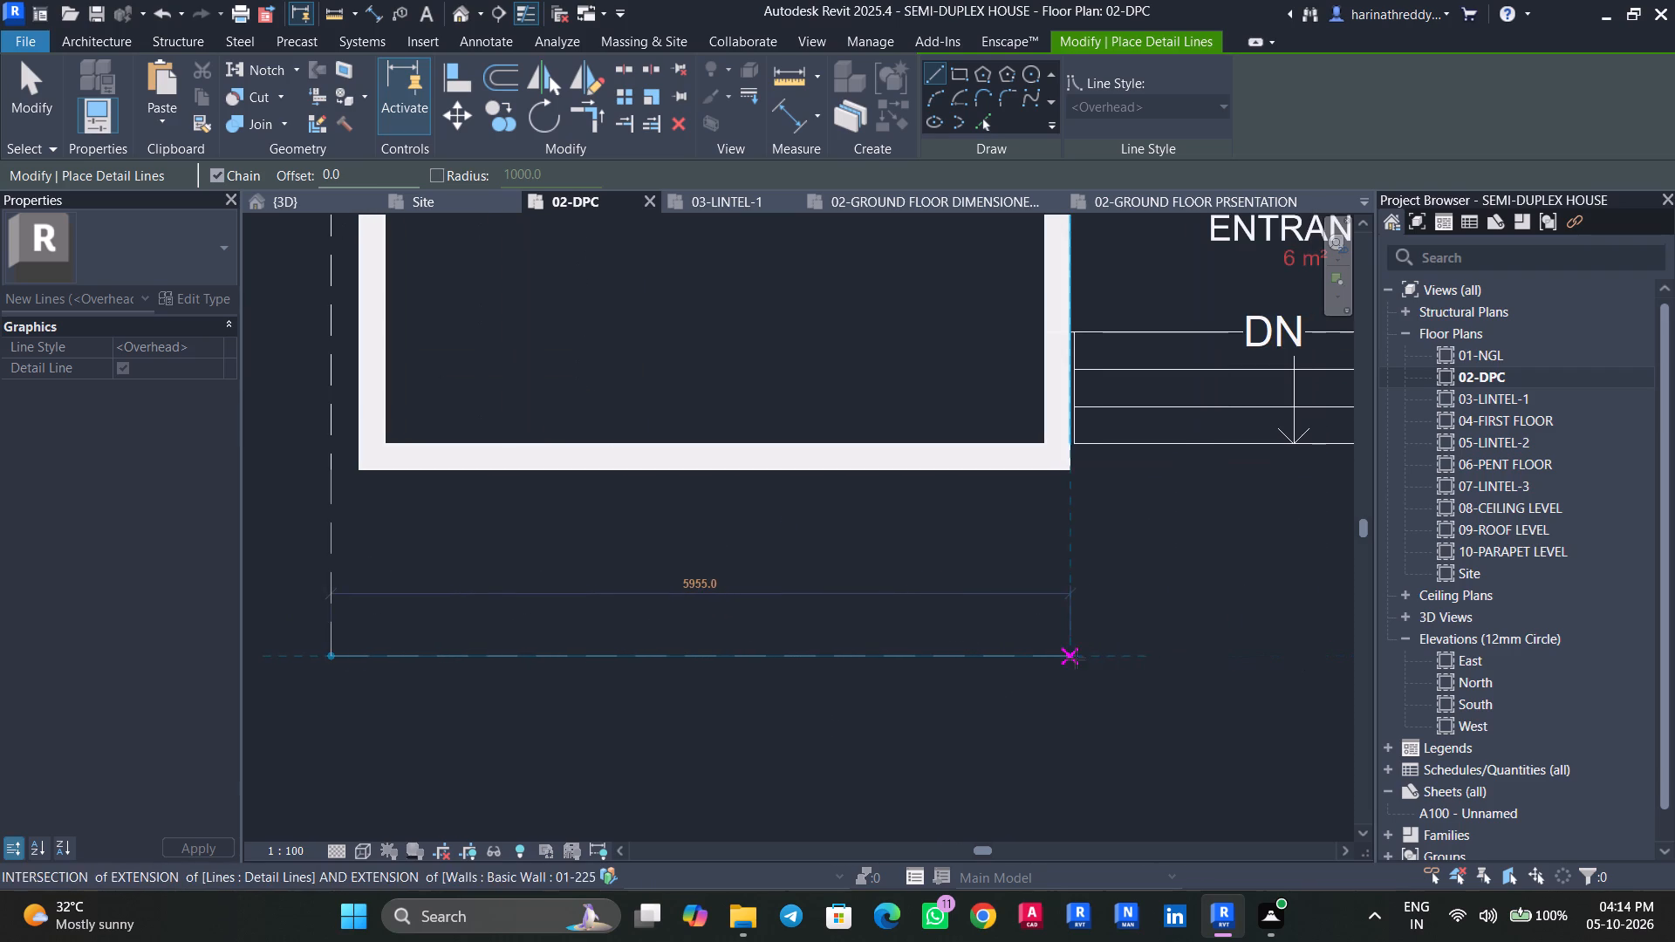
pyautogui.click(1076, 659)
pyautogui.click(1066, 469)
pyautogui.press('Escape')
pyautogui.press('Escape')
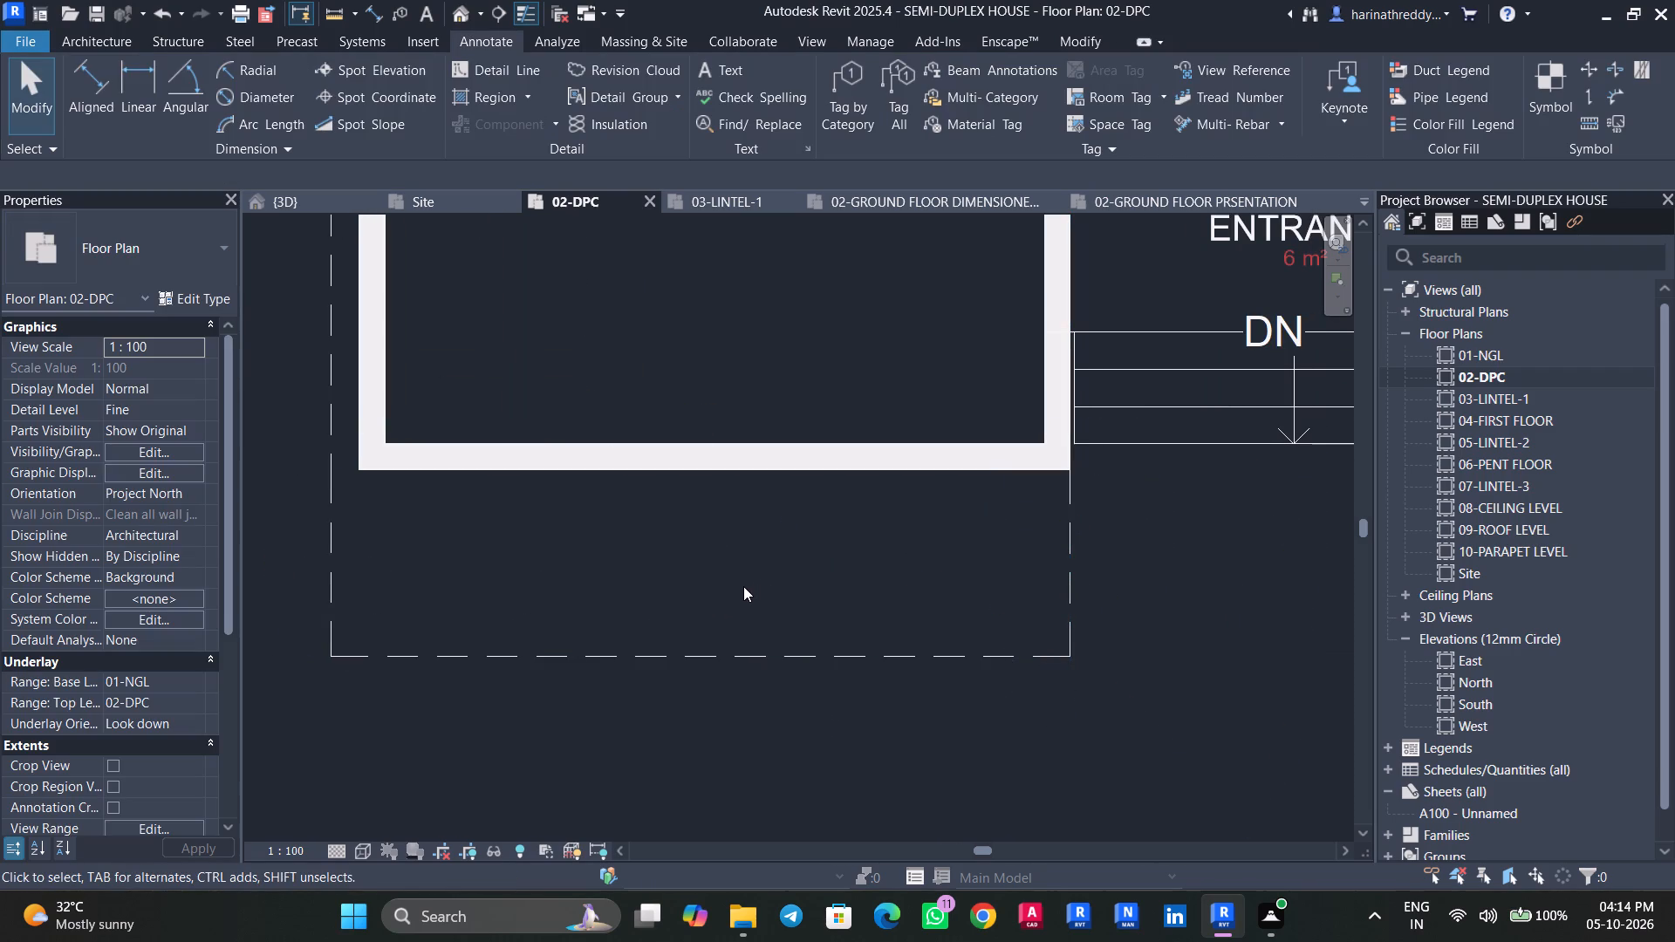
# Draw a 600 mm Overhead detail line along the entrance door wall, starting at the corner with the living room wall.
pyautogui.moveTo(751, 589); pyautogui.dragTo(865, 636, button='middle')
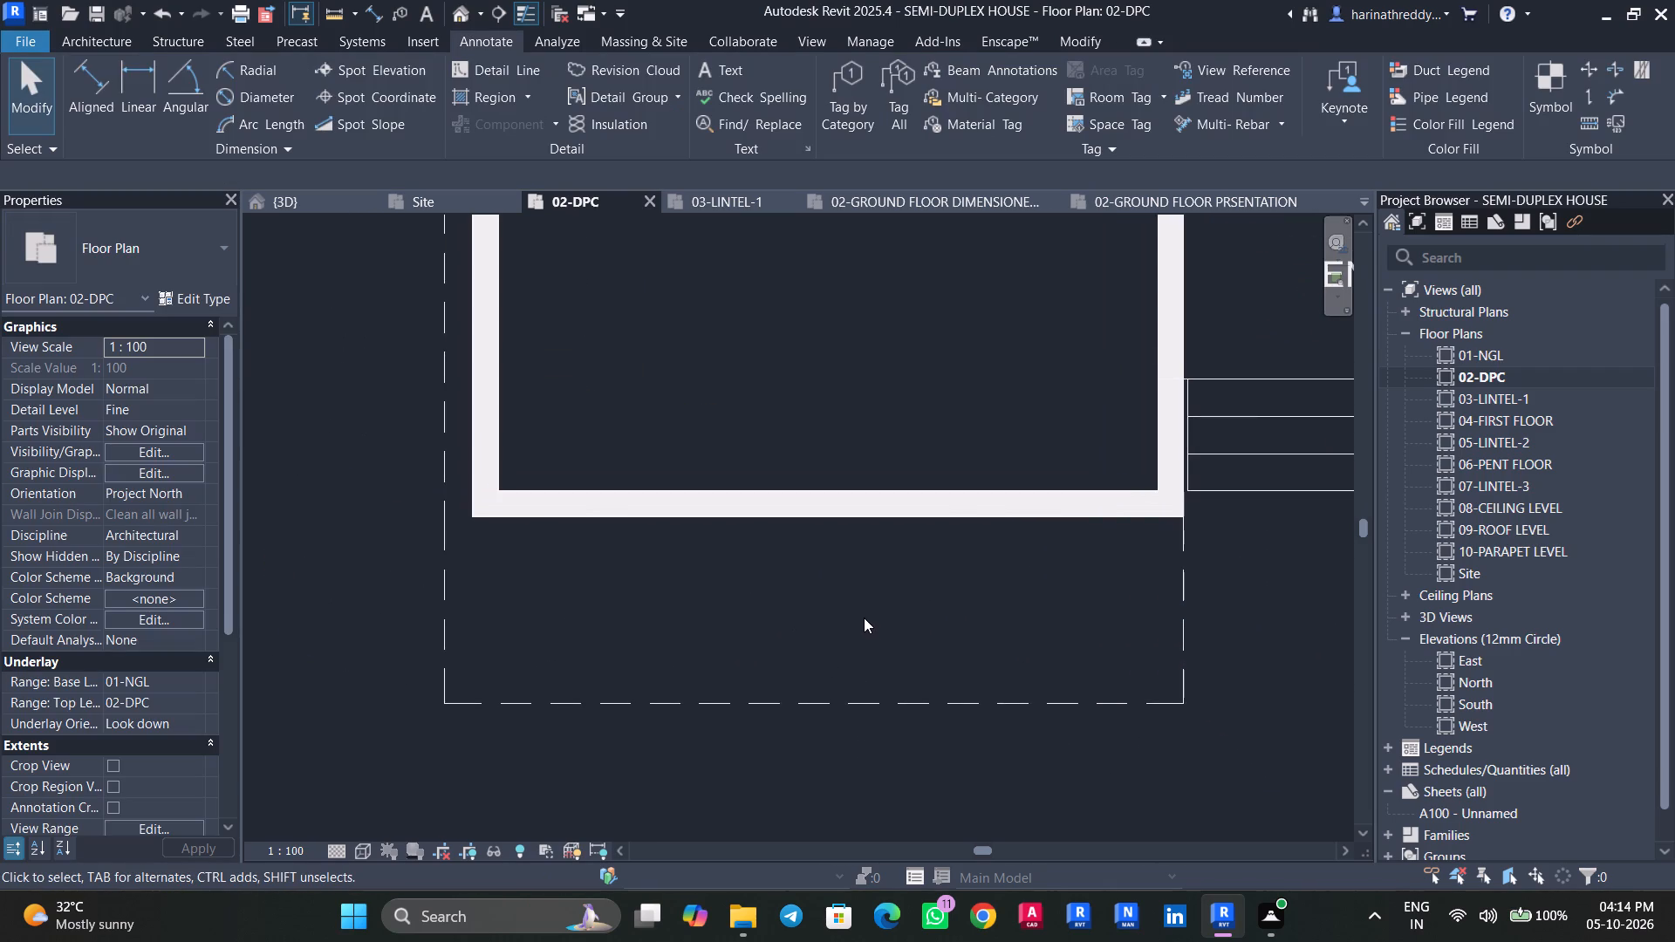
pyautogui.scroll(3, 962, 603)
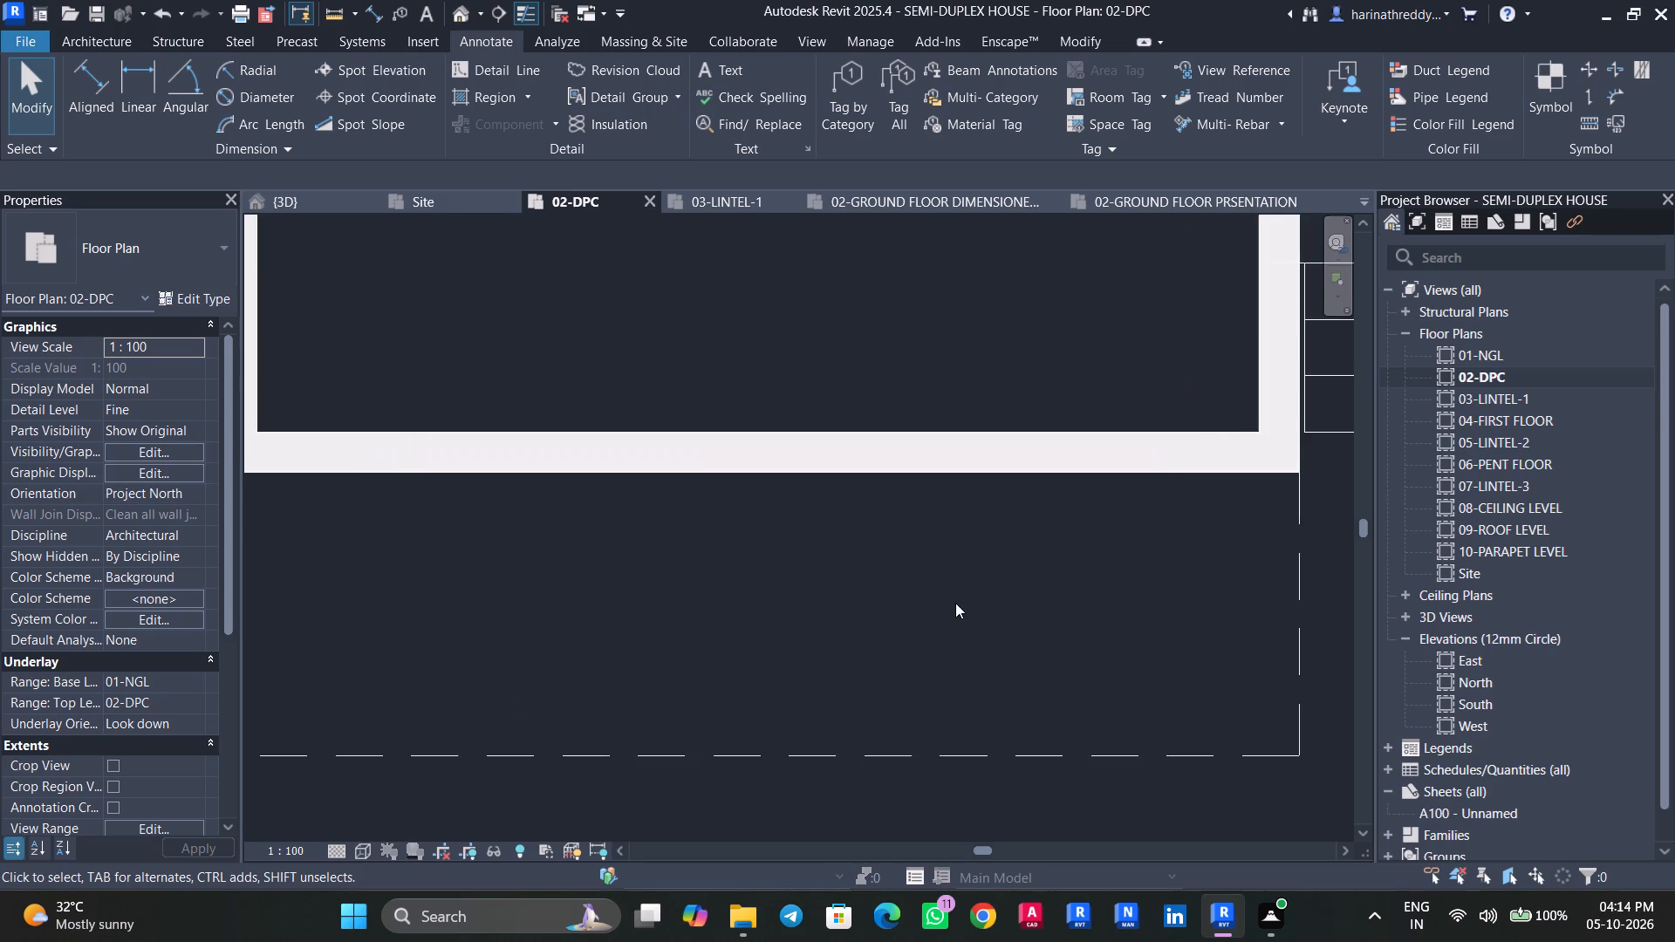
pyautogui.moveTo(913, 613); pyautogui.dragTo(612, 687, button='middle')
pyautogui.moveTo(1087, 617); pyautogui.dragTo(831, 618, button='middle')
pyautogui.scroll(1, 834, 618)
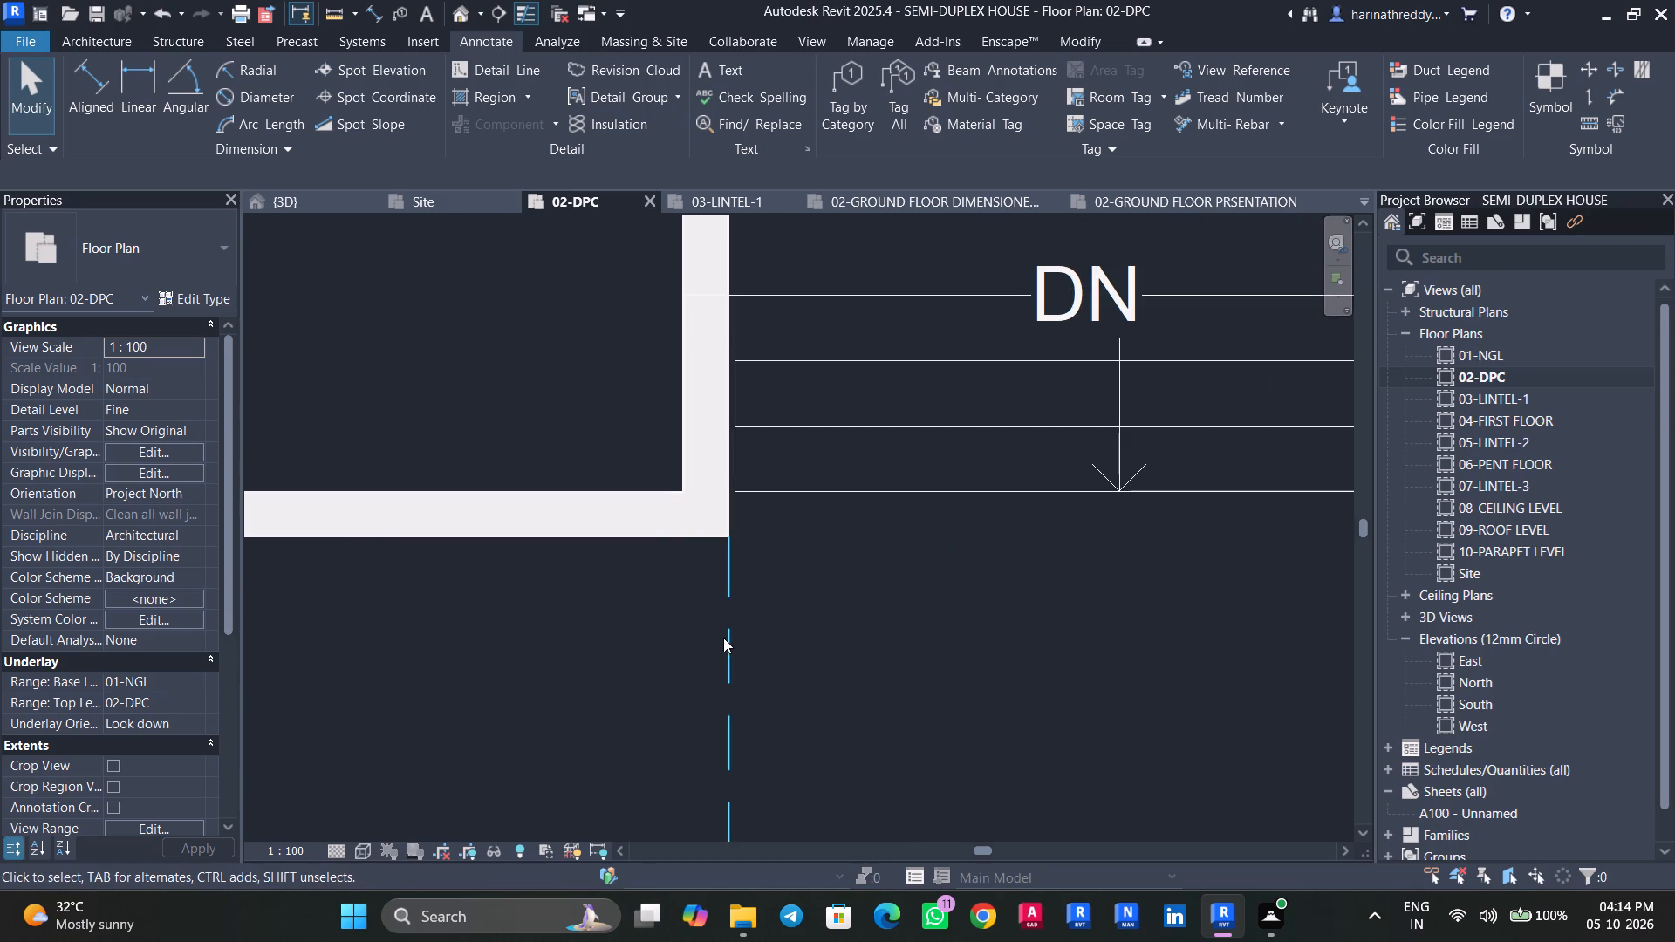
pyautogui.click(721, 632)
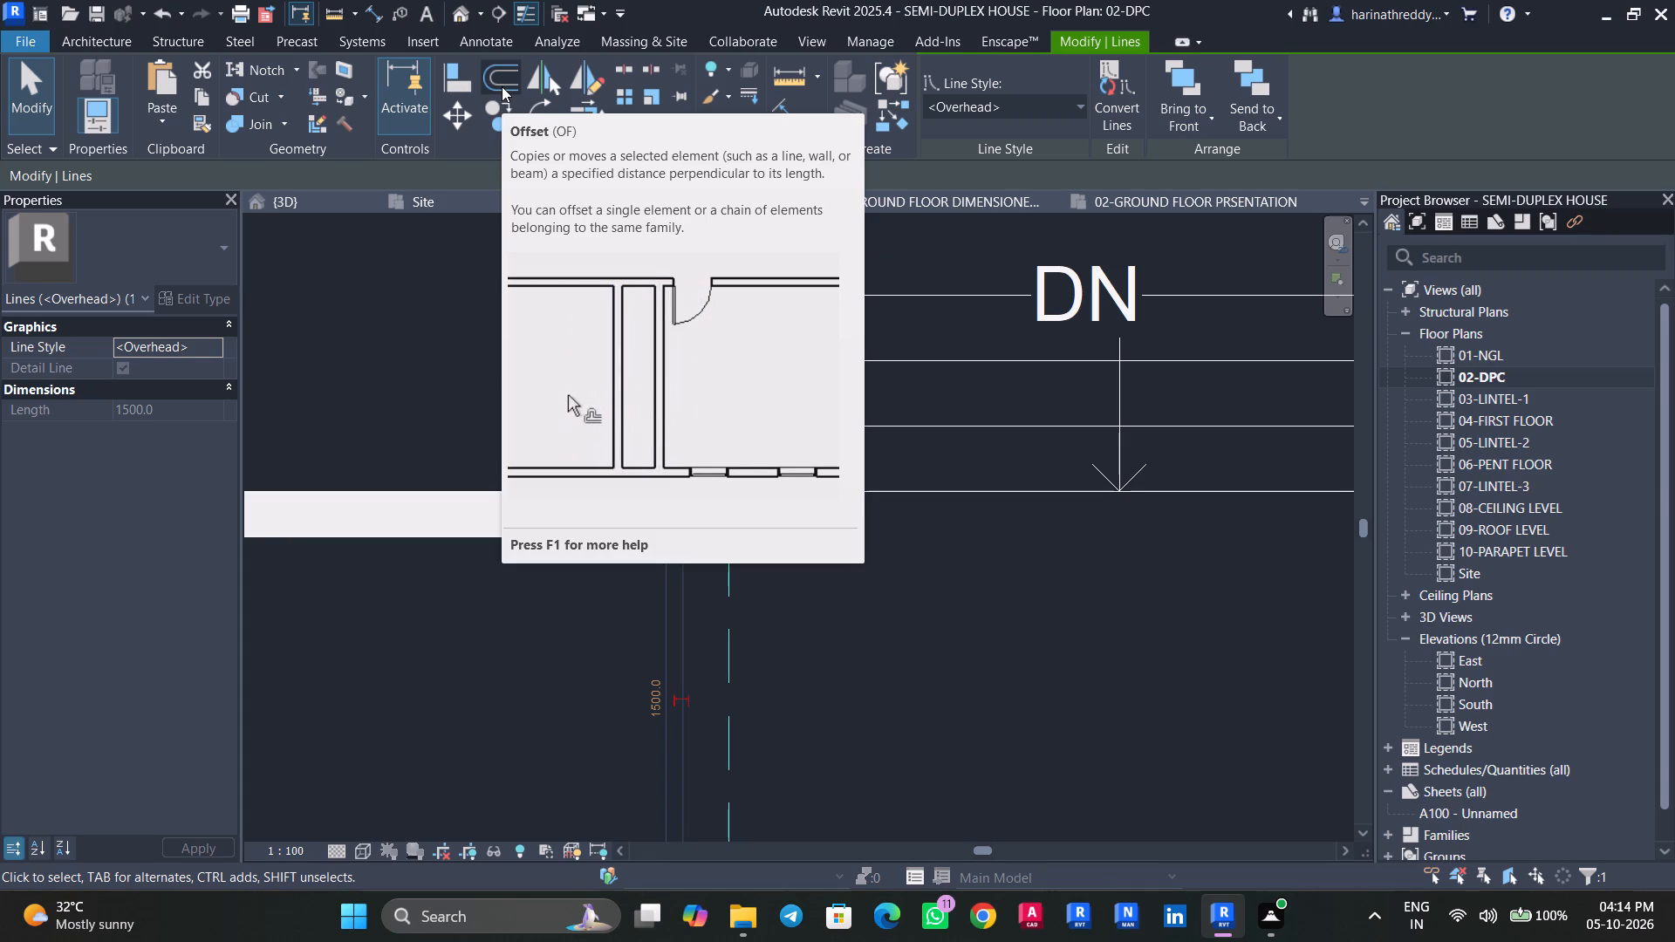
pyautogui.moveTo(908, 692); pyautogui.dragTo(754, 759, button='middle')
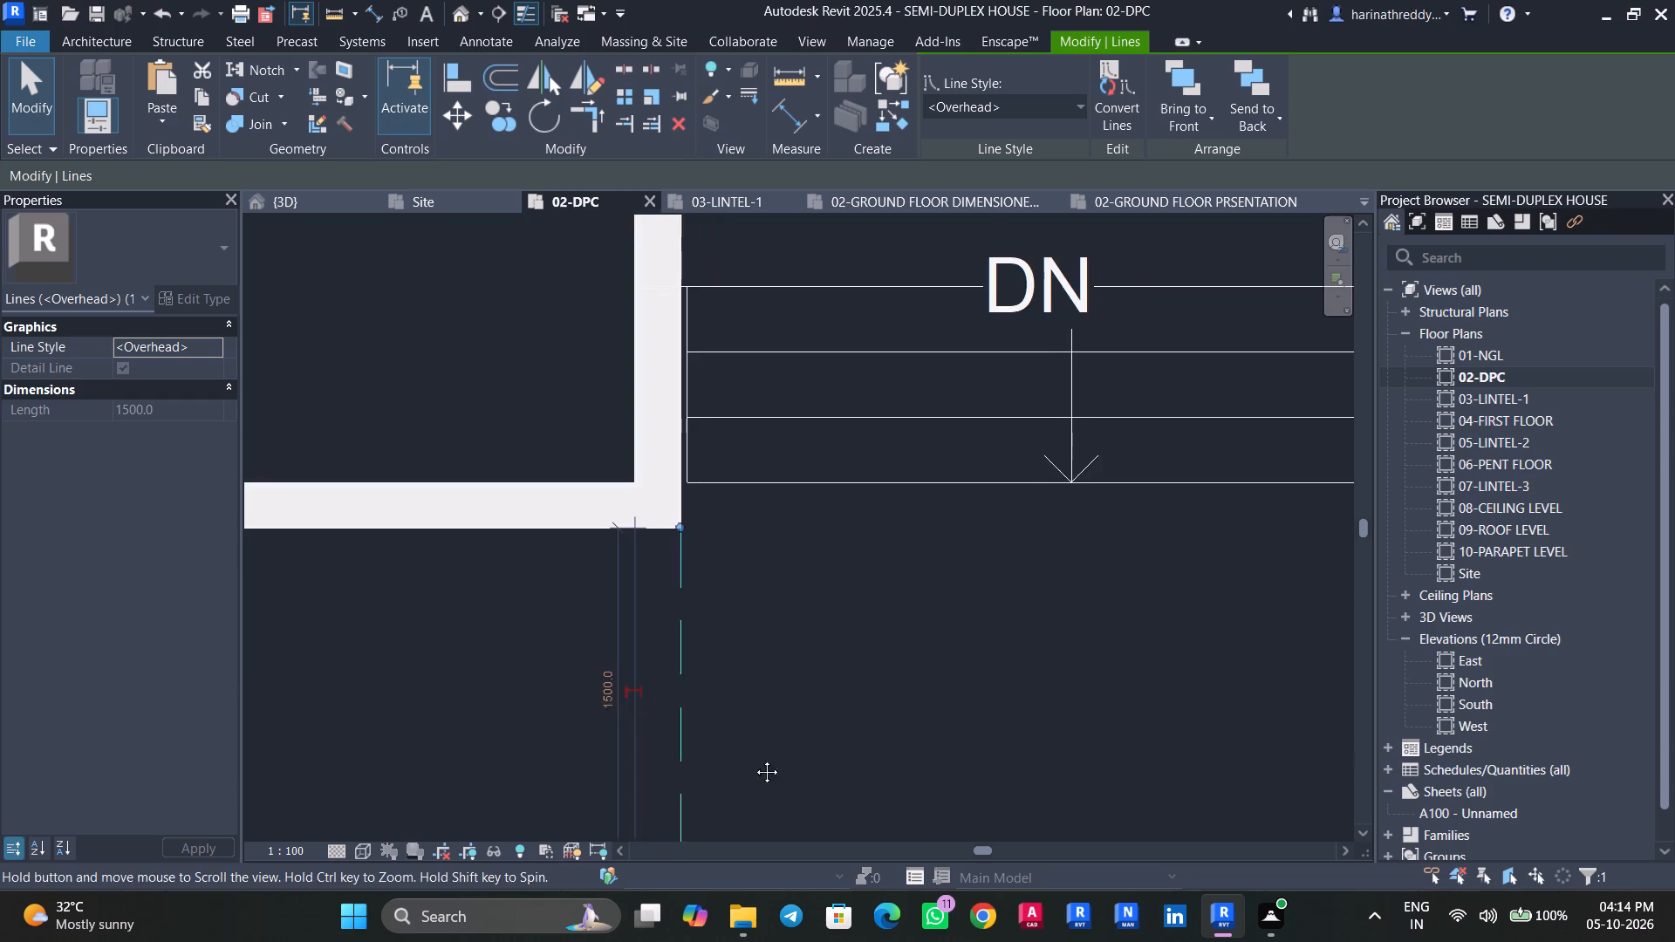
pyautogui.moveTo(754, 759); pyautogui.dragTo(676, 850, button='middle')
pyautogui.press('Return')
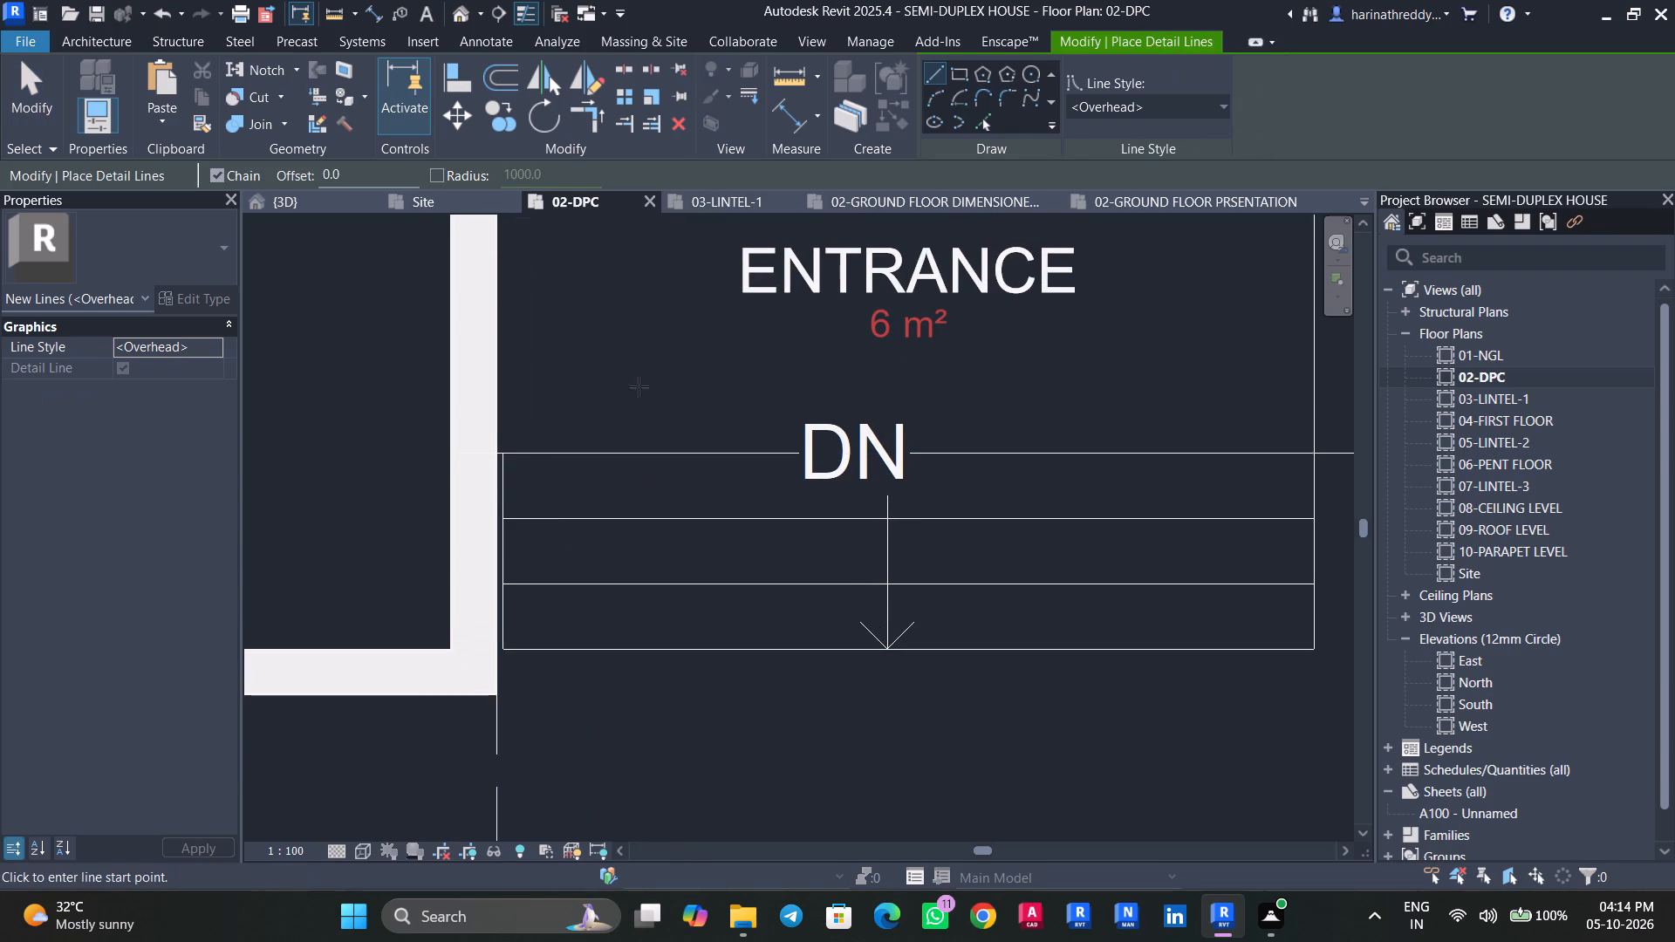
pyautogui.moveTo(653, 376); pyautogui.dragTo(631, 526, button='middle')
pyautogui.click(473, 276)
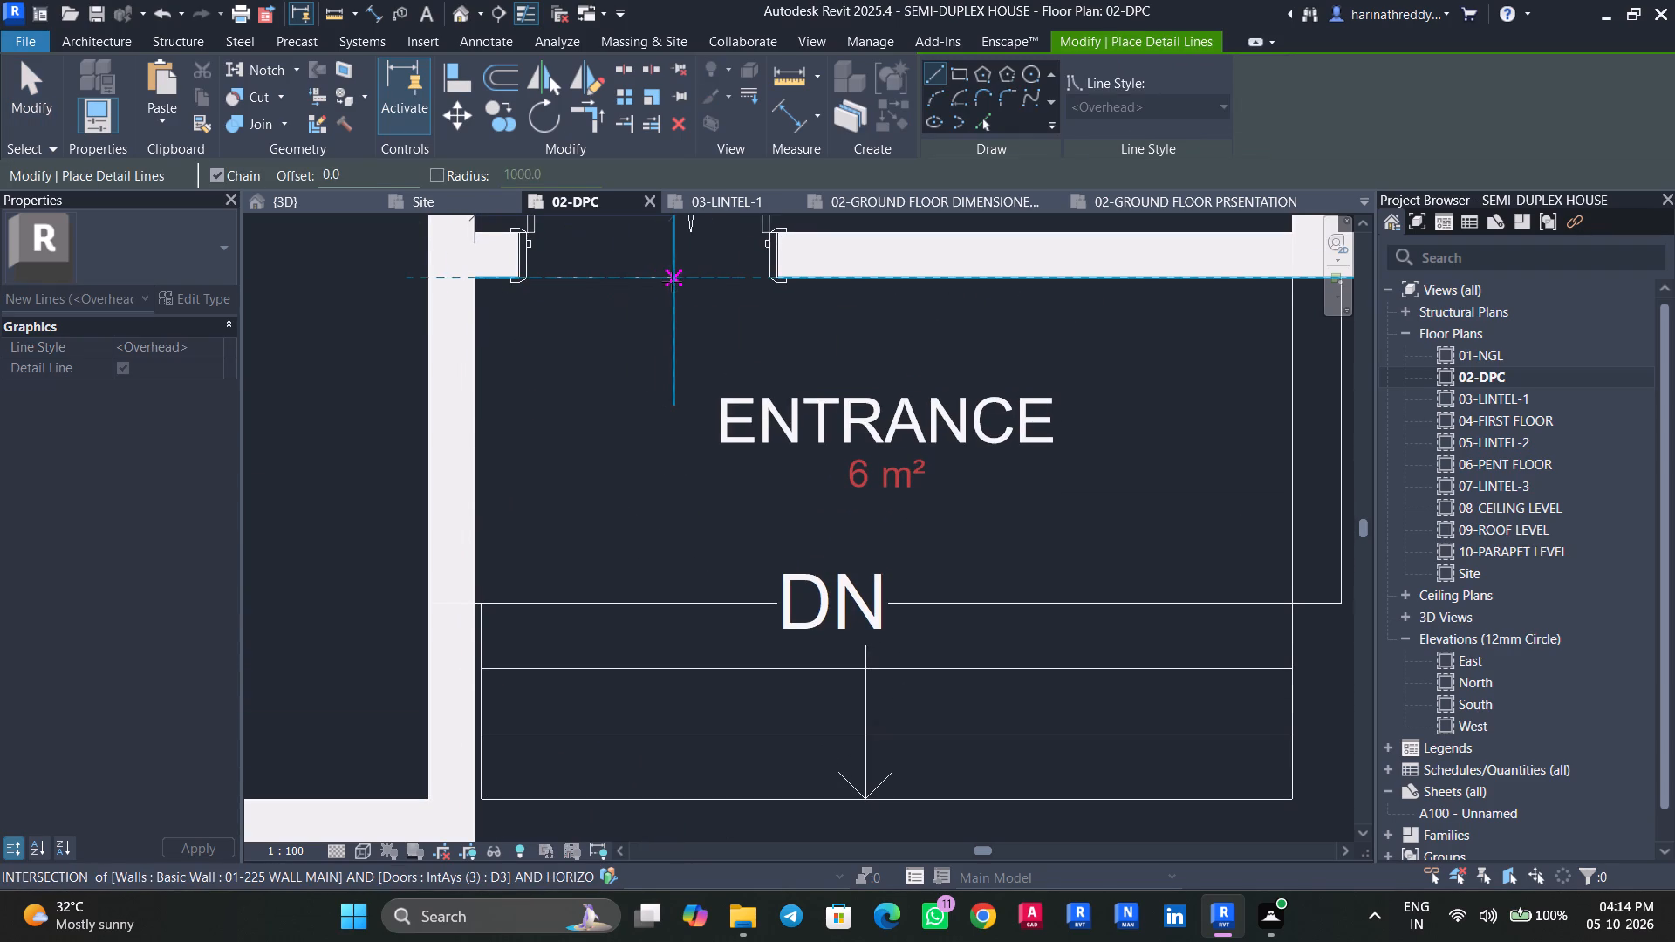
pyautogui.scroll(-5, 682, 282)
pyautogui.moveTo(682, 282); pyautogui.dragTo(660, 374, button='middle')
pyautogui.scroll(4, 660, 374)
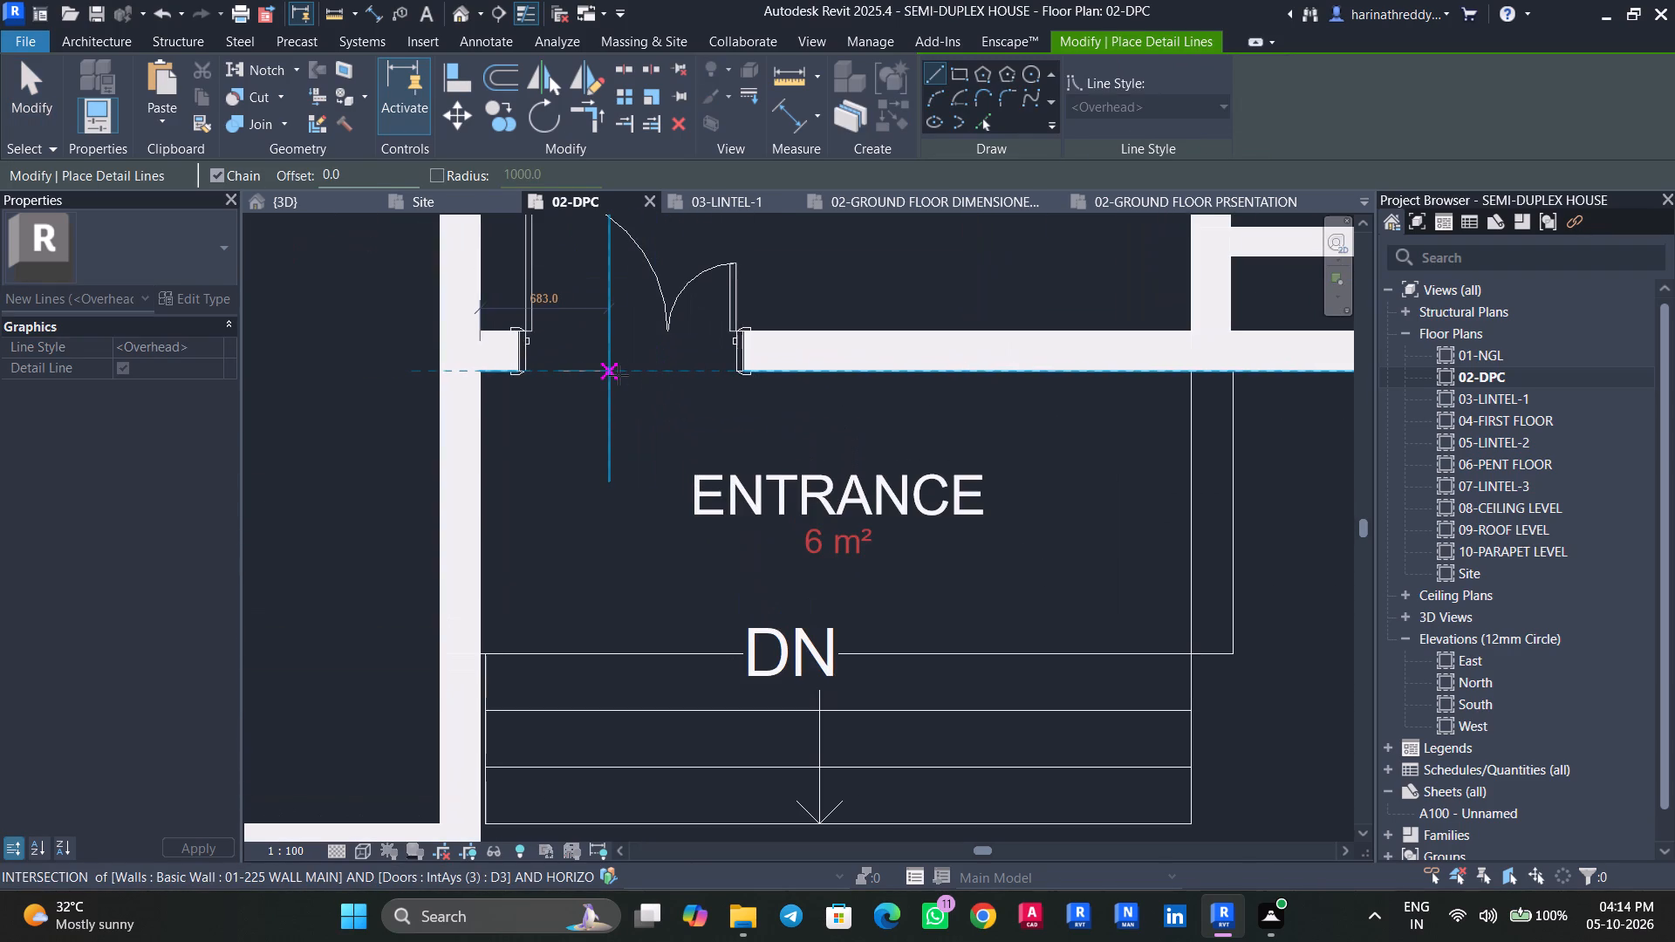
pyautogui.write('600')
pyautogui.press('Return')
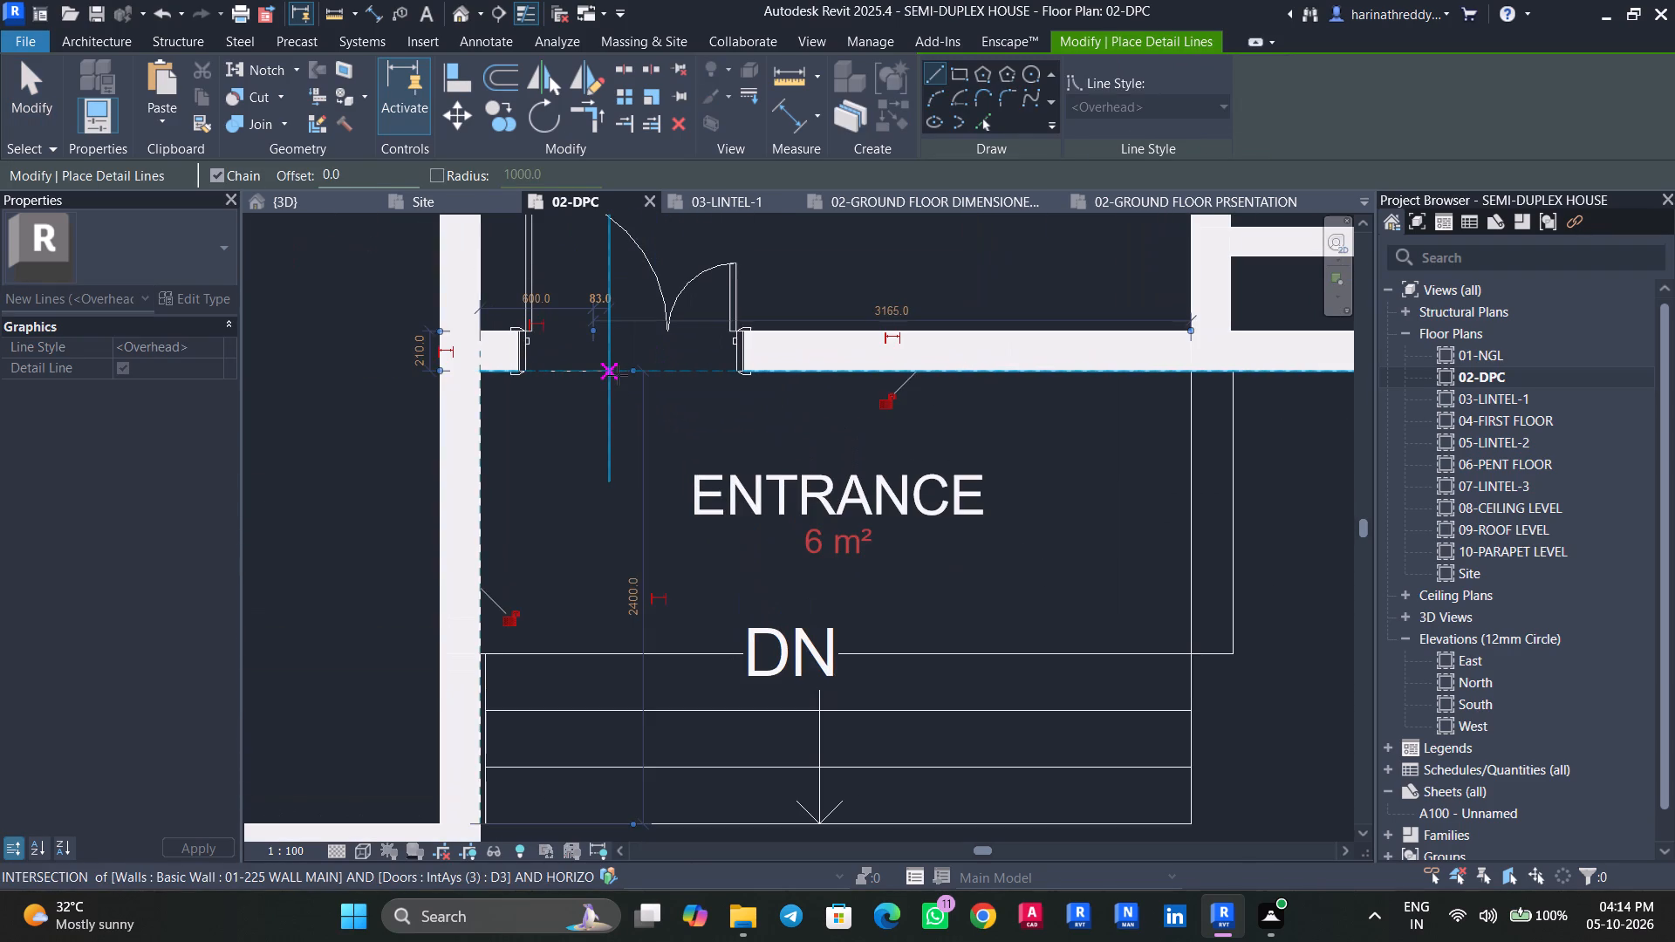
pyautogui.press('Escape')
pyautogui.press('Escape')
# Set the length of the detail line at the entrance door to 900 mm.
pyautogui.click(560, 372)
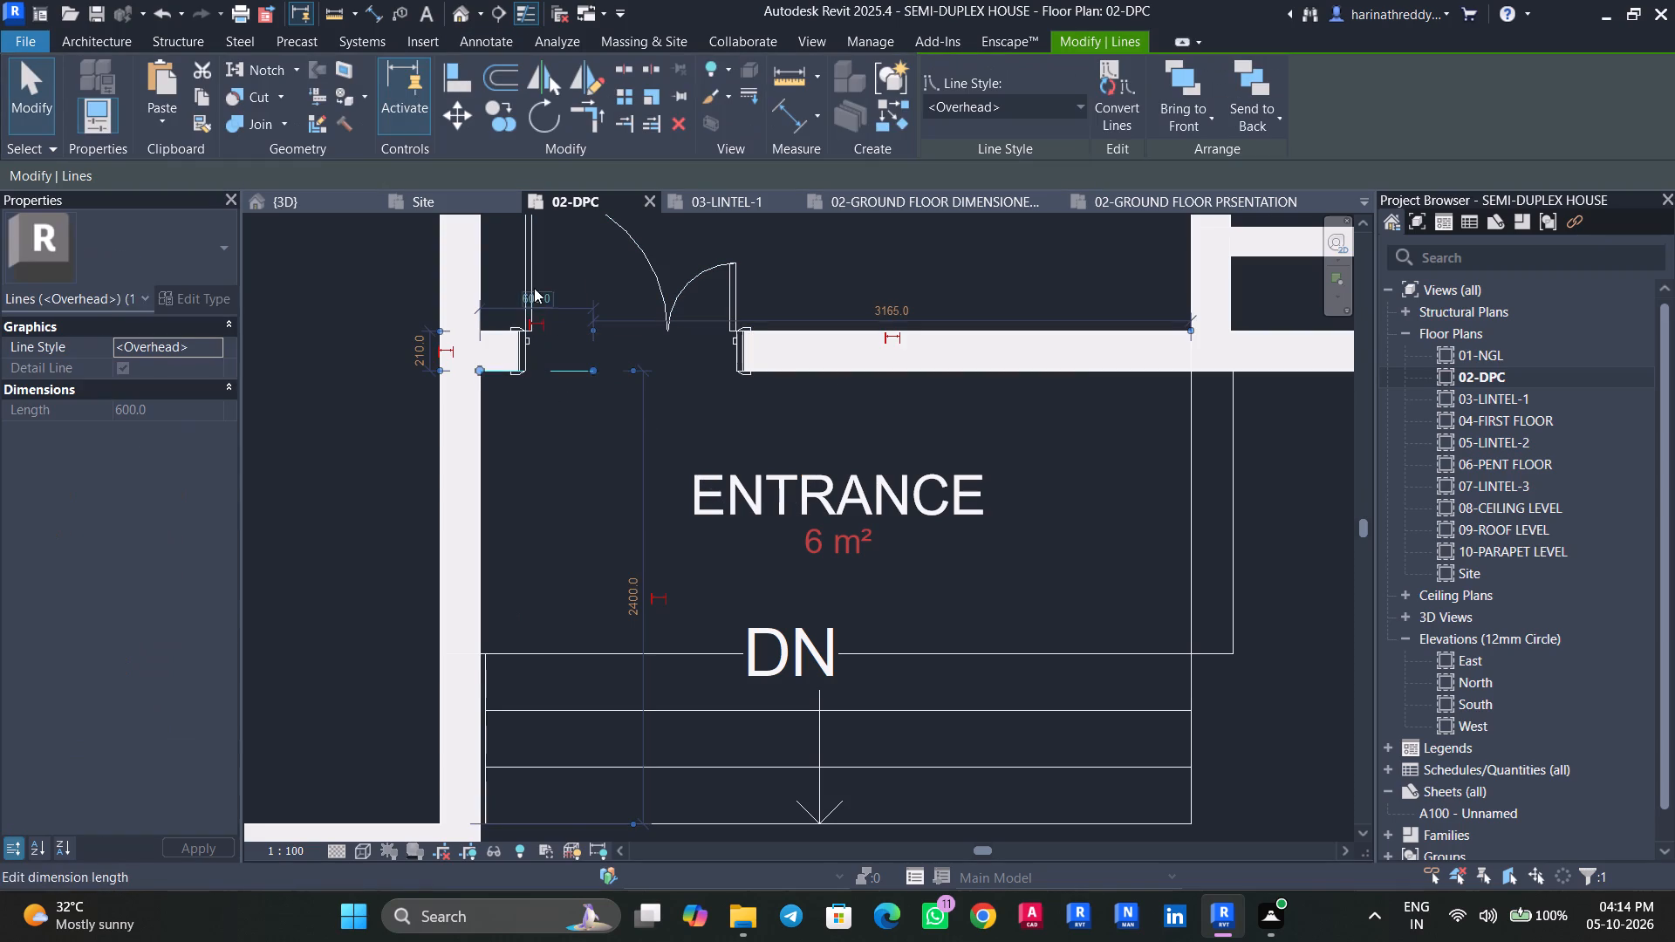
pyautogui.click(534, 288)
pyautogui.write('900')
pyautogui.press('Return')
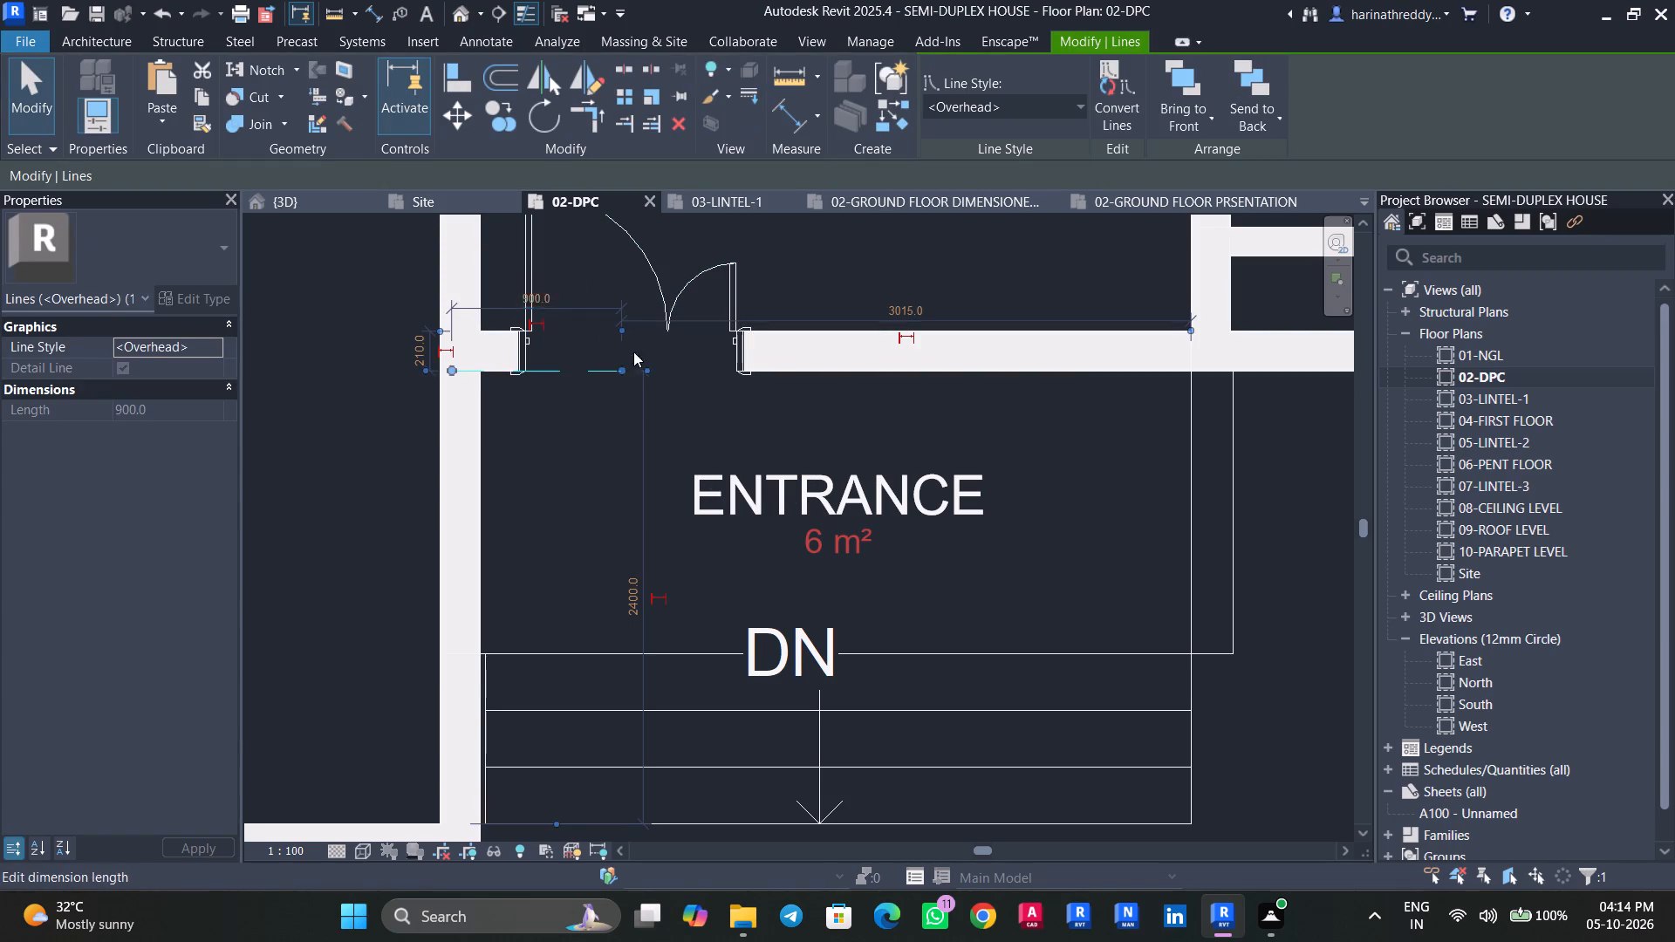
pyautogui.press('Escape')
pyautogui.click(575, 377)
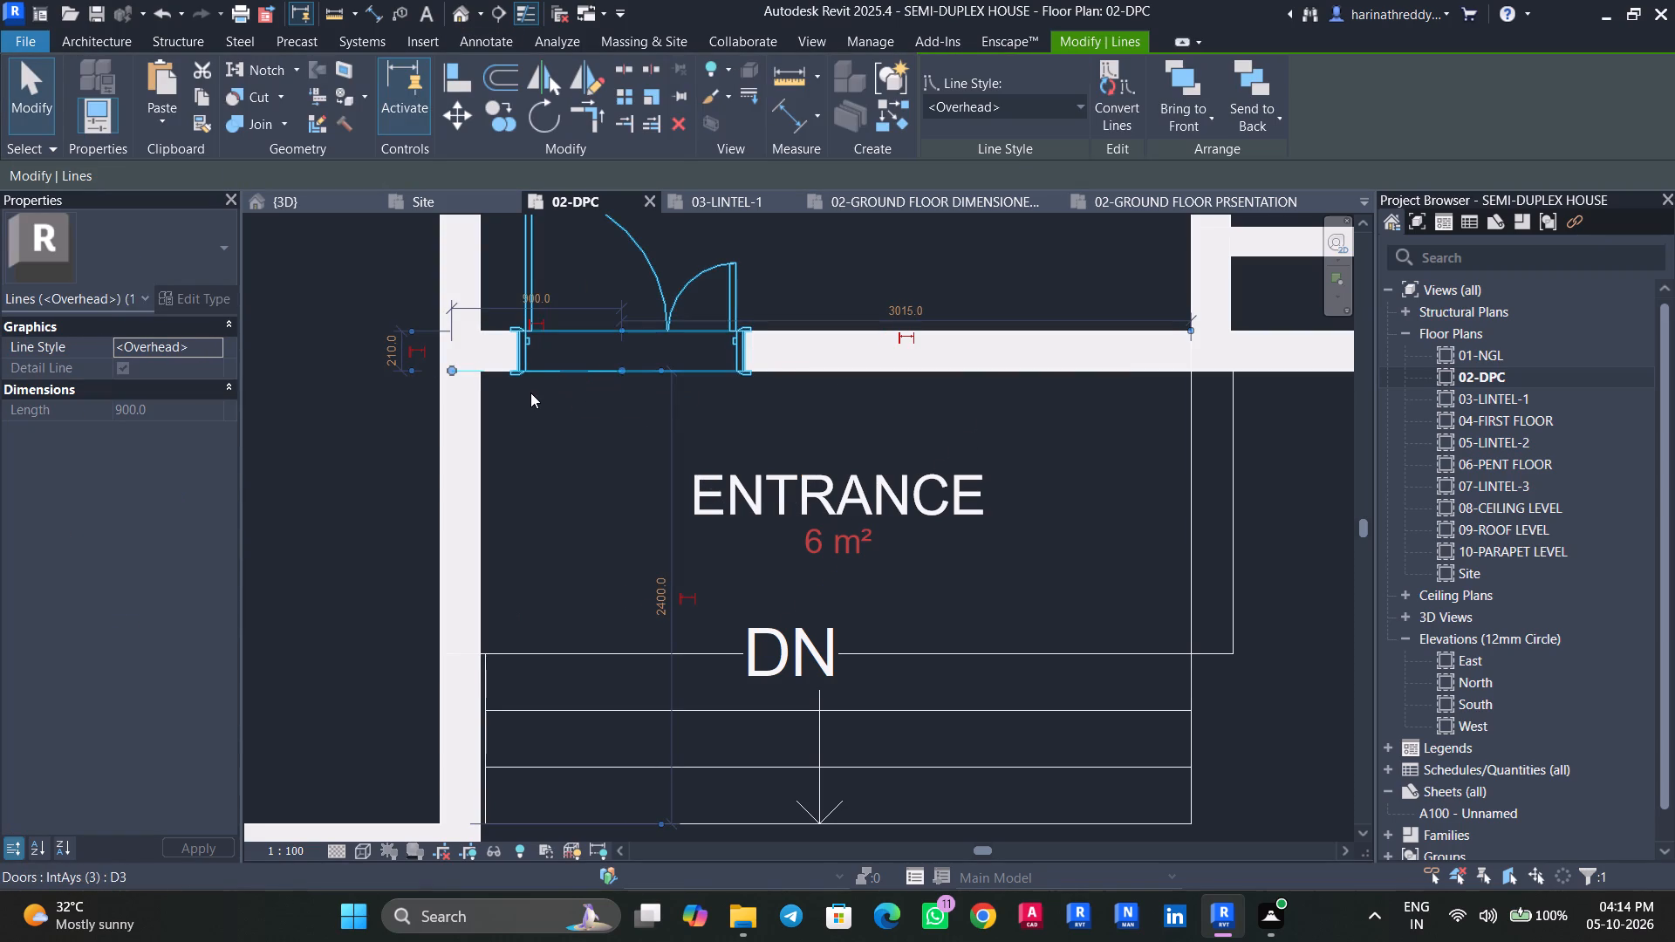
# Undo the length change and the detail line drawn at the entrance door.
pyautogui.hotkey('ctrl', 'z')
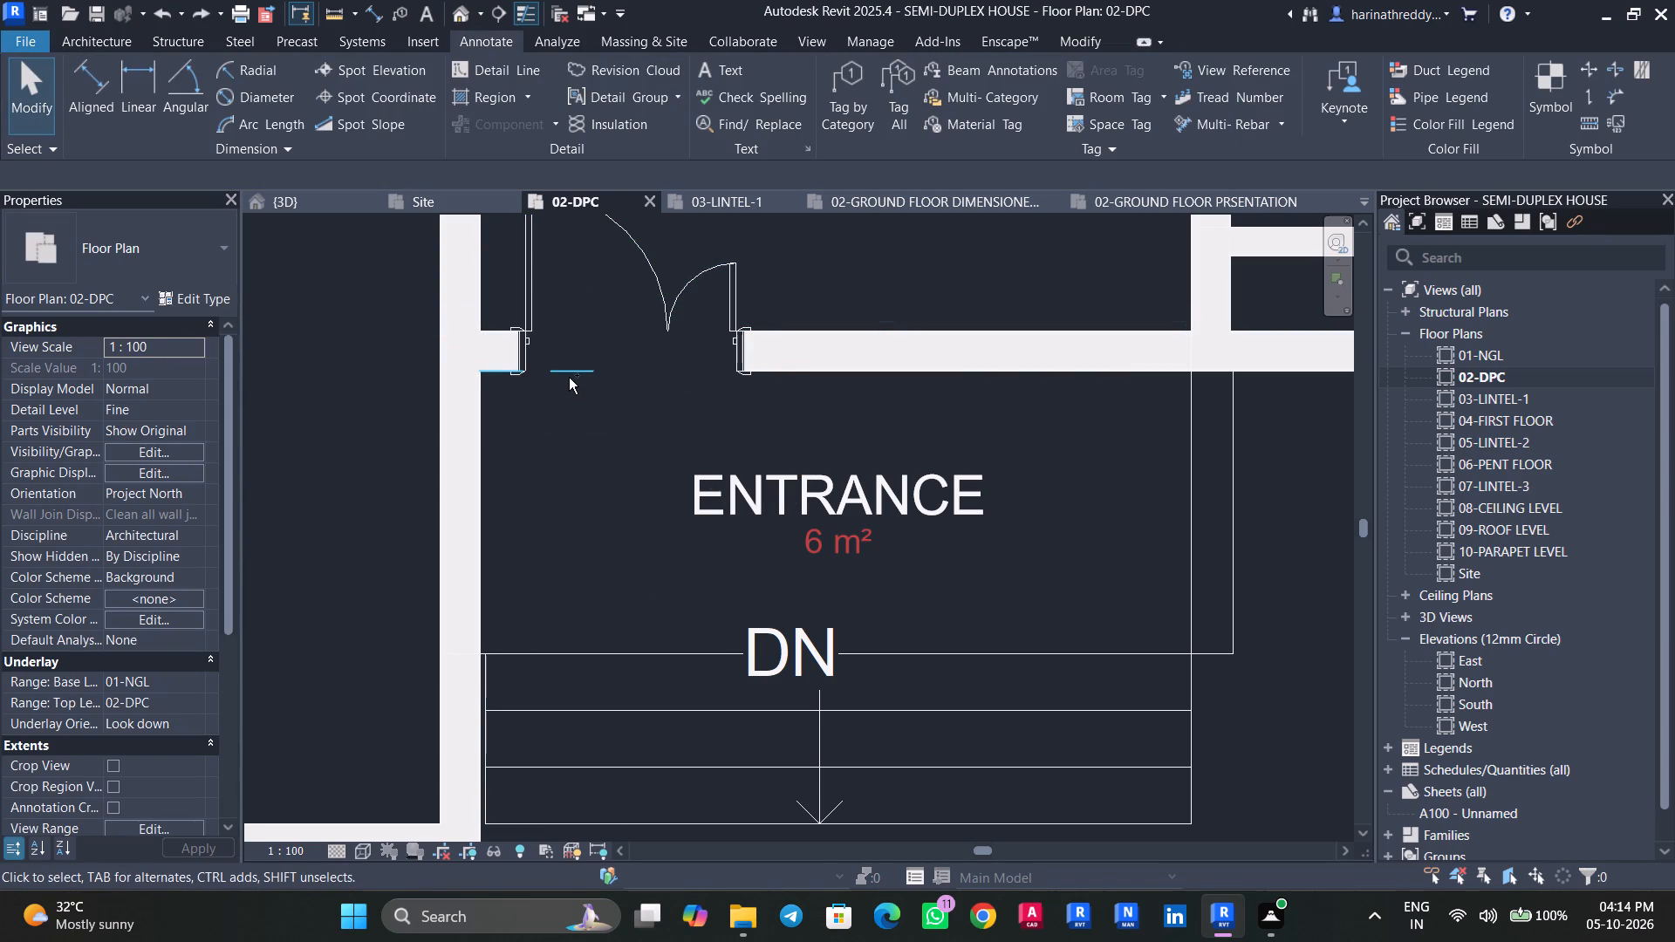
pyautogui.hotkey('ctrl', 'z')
# Draw an Overhead outline 900 mm along the entrance door wall from the living room corner, turning forward to the front projection line.
pyautogui.press('Return')
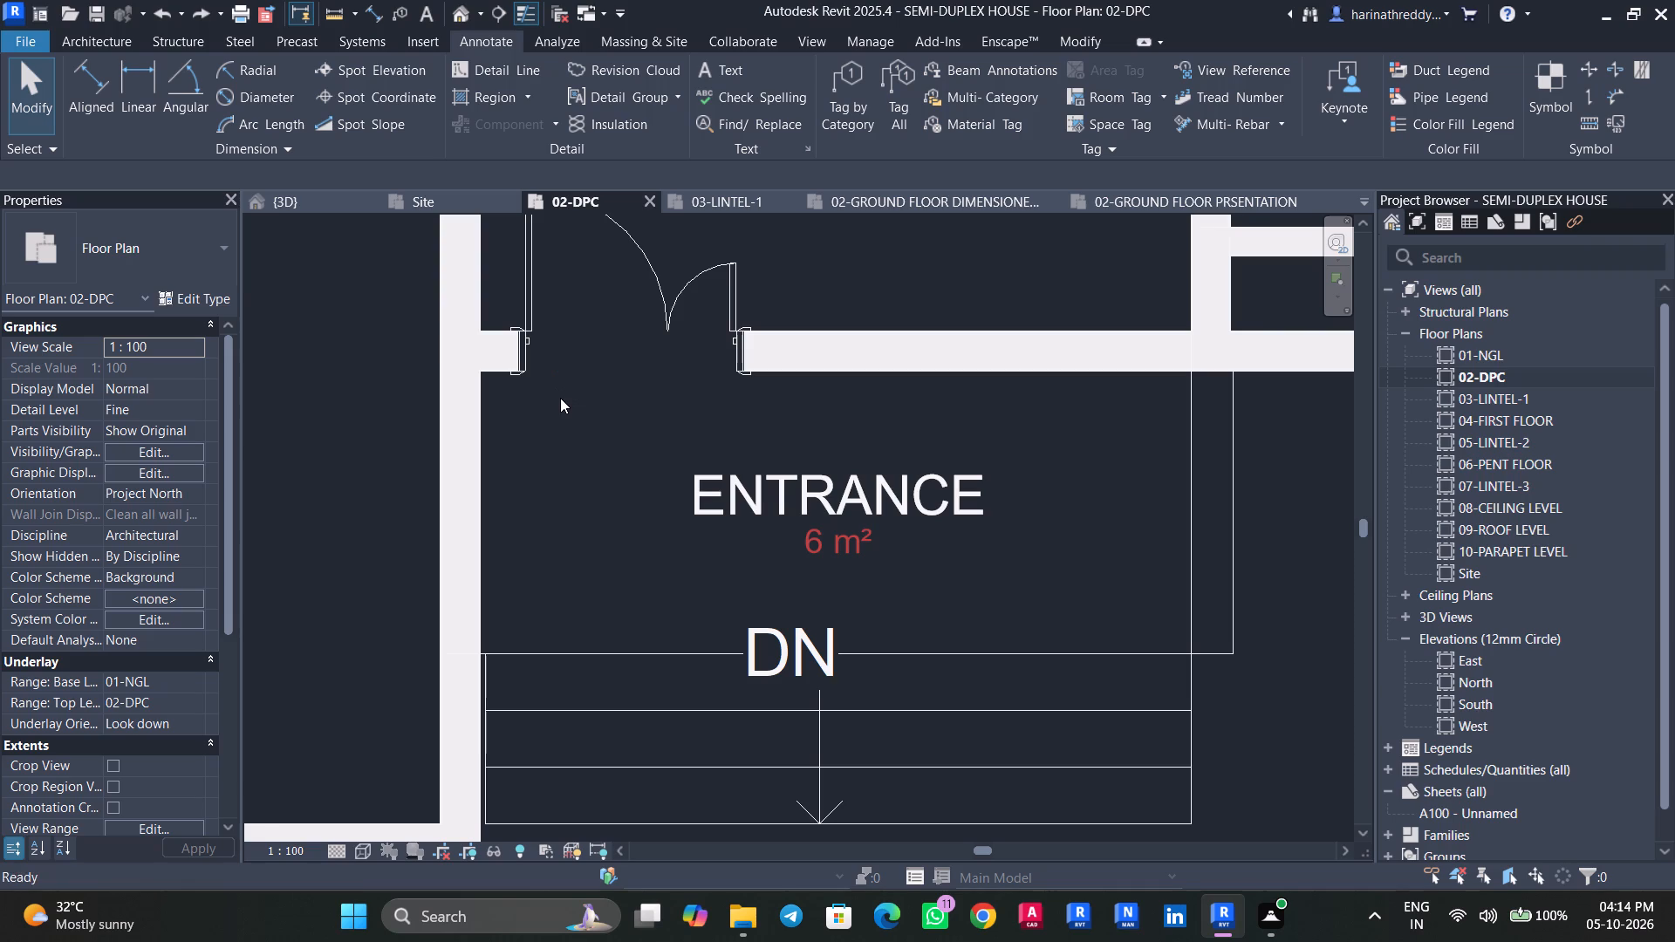
pyautogui.click(482, 375)
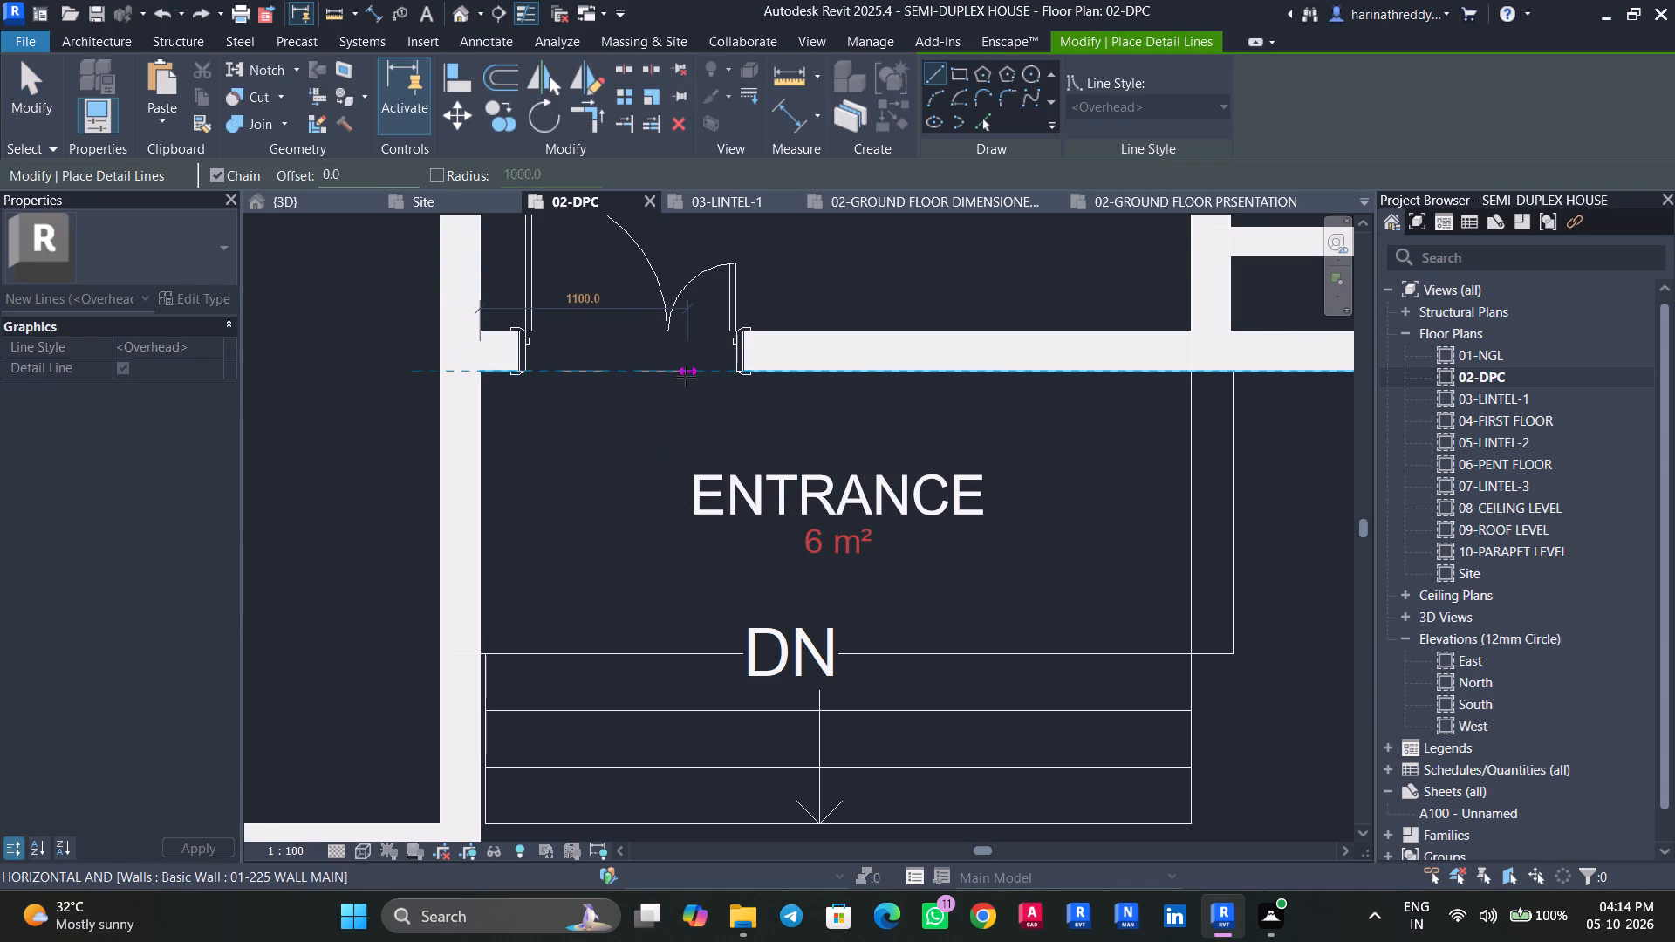
pyautogui.press('9')
pyautogui.write('00')
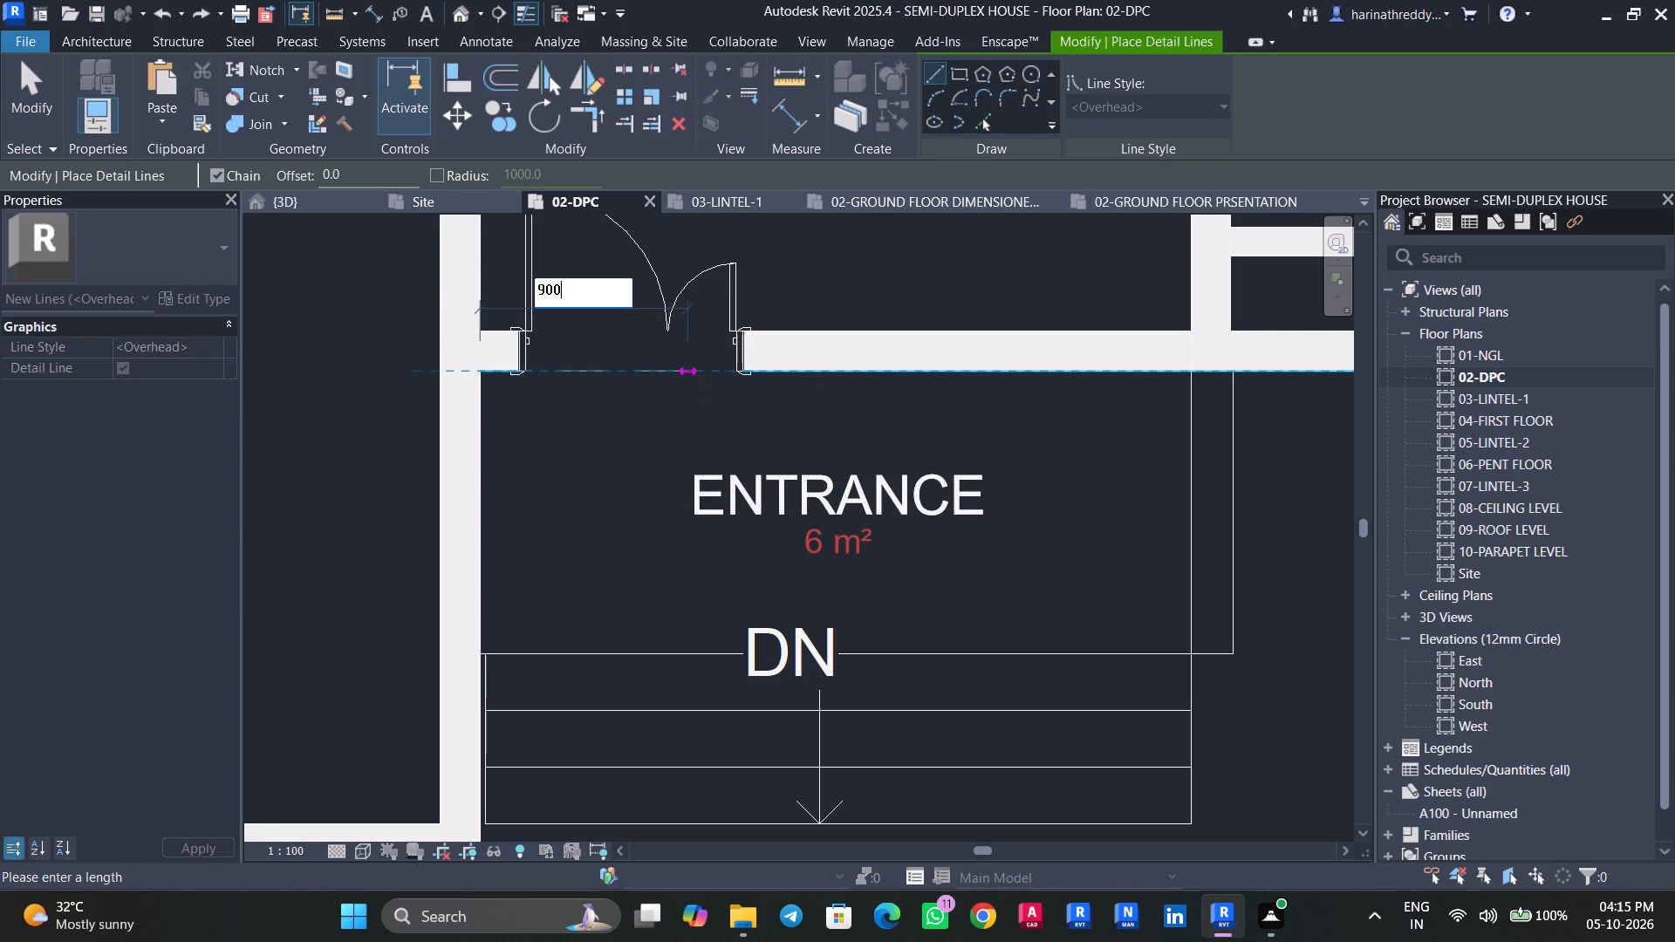
pyautogui.press('Return')
pyautogui.scroll(-4, 668, 732)
pyautogui.moveTo(667, 686); pyautogui.dragTo(690, 483, button='middle')
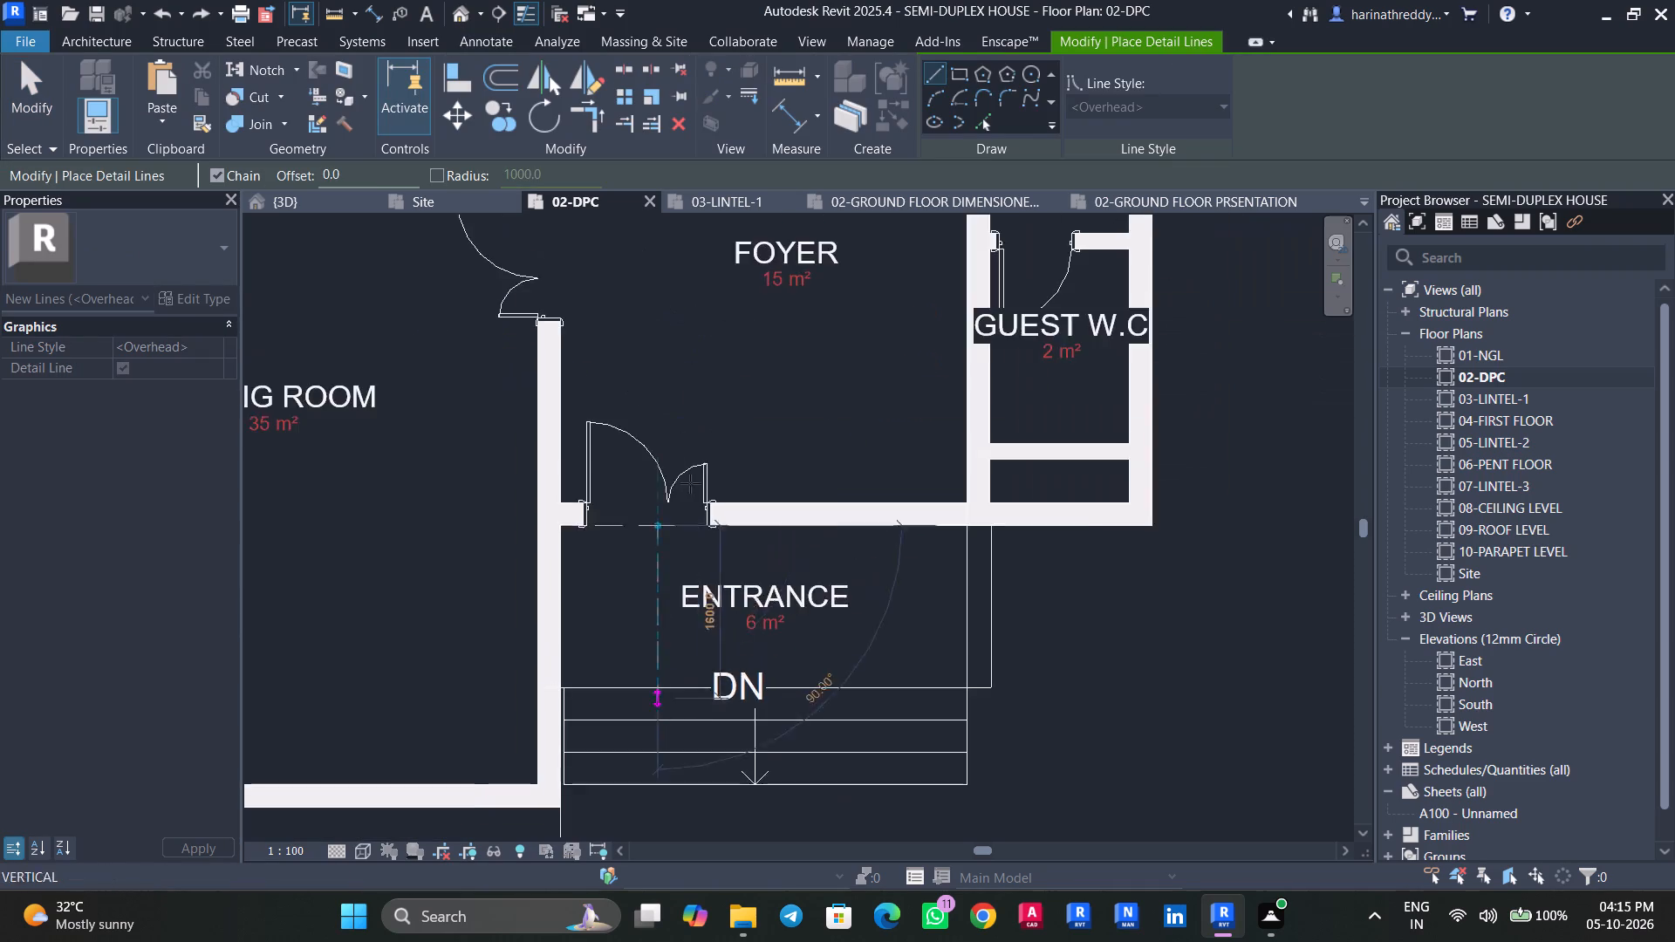
pyautogui.moveTo(690, 483); pyautogui.dragTo(706, 392, button='middle')
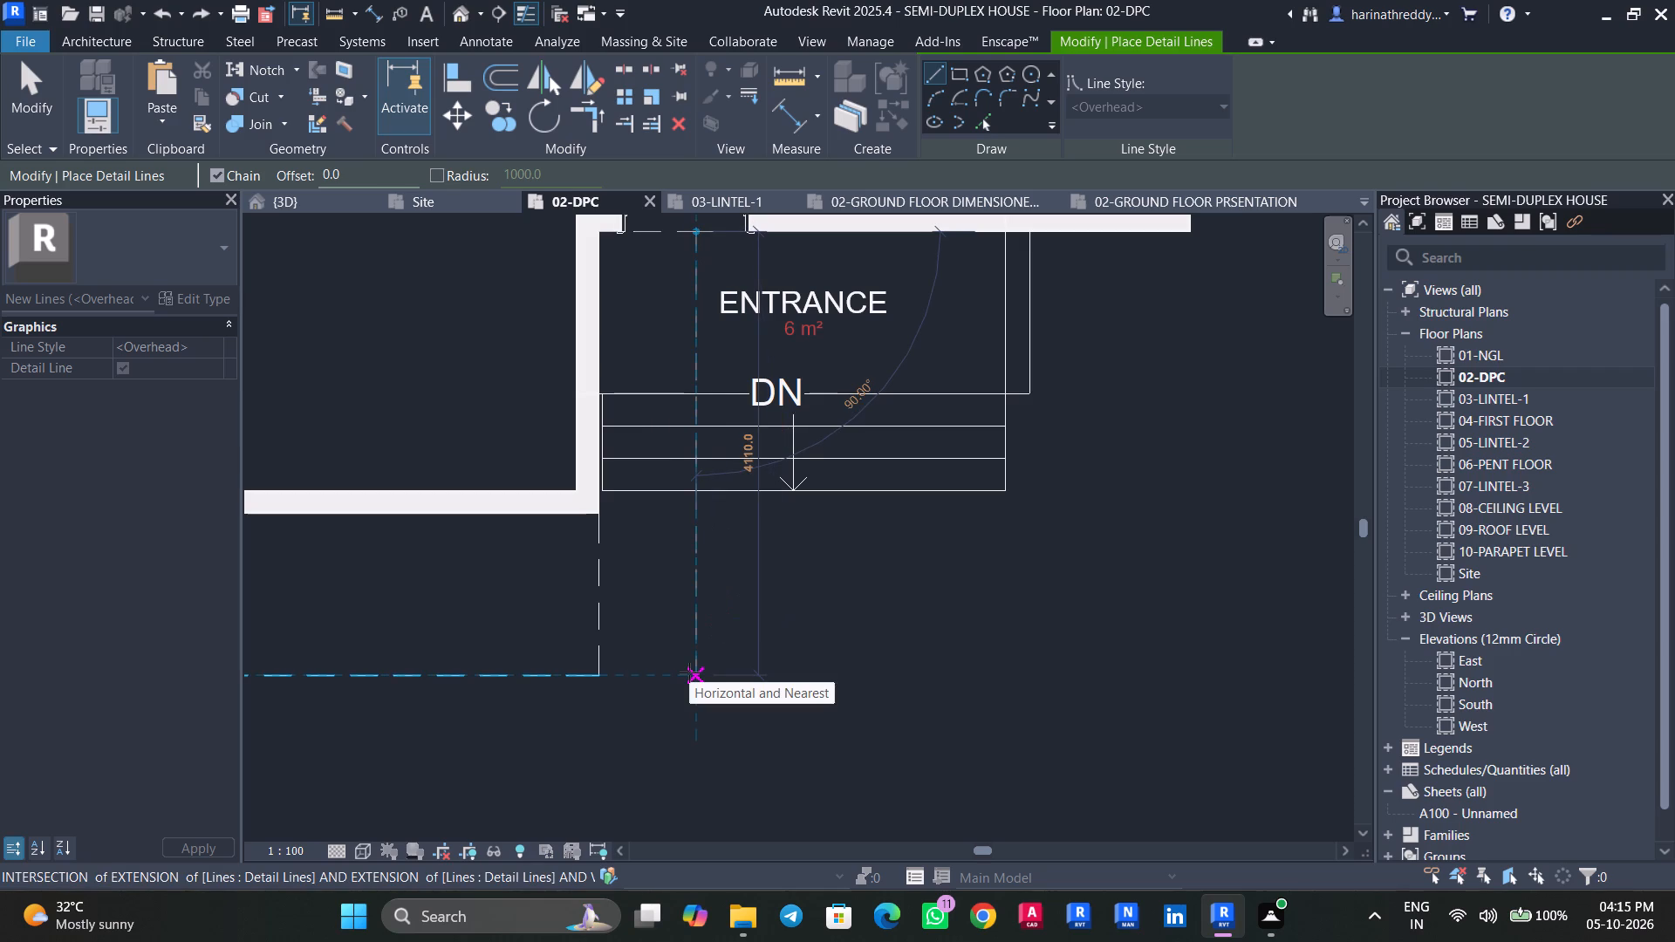
pyautogui.moveTo(688, 669); pyautogui.dragTo(672, 585, button='middle')
pyautogui.scroll(-1, 672, 585)
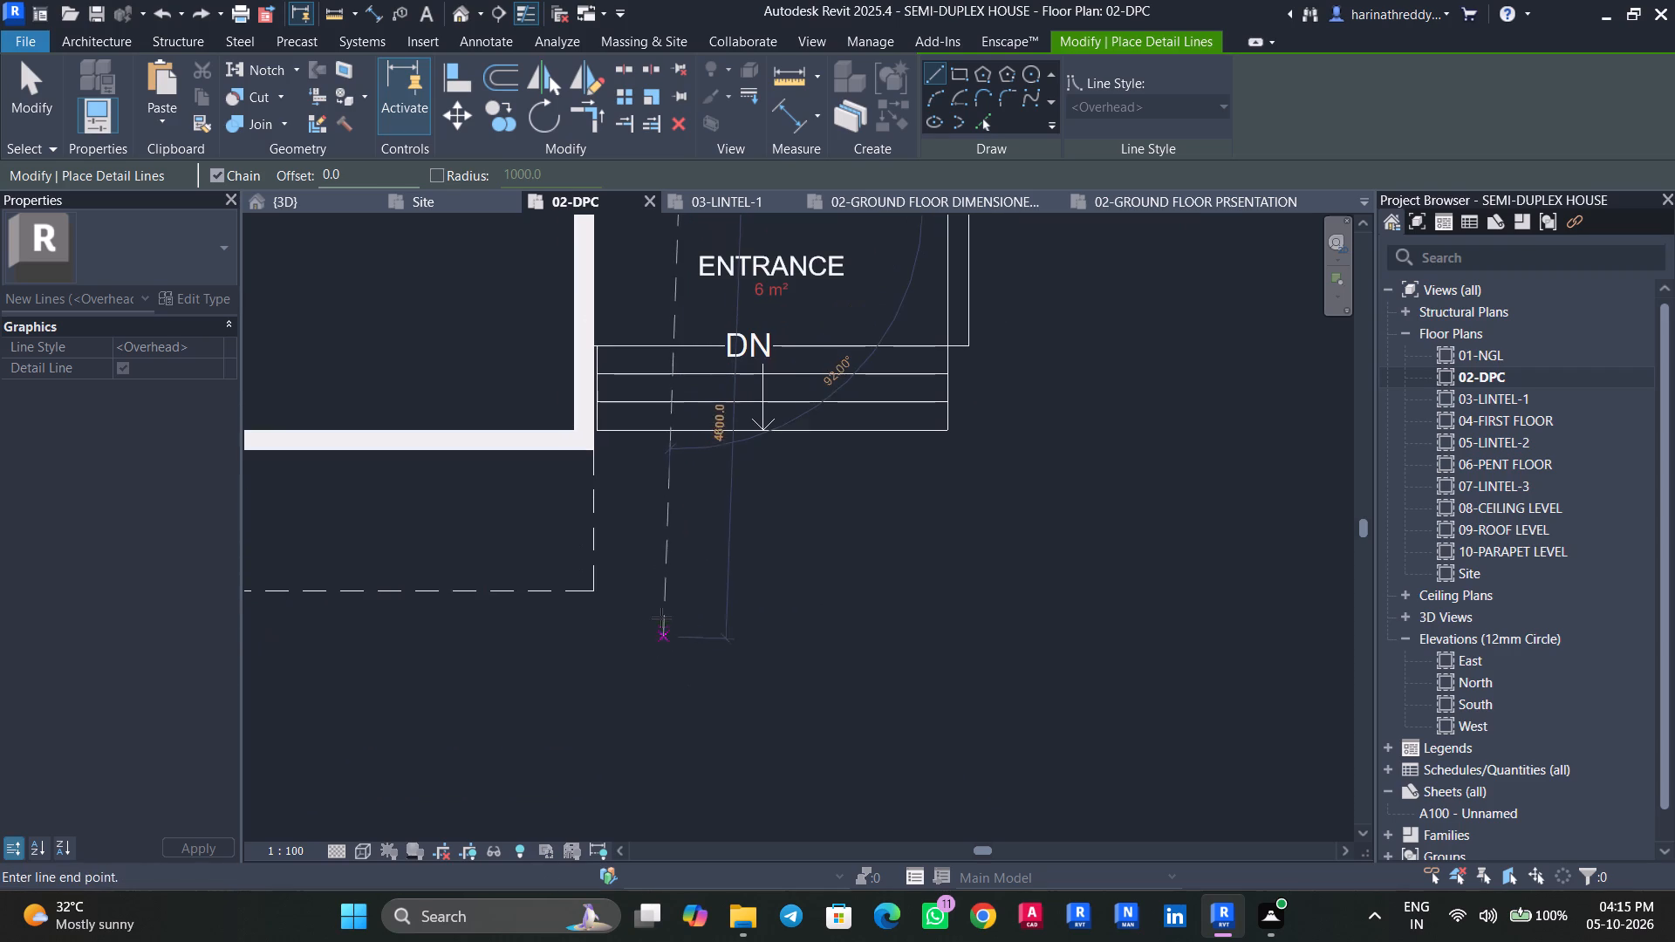
pyautogui.click(680, 587)
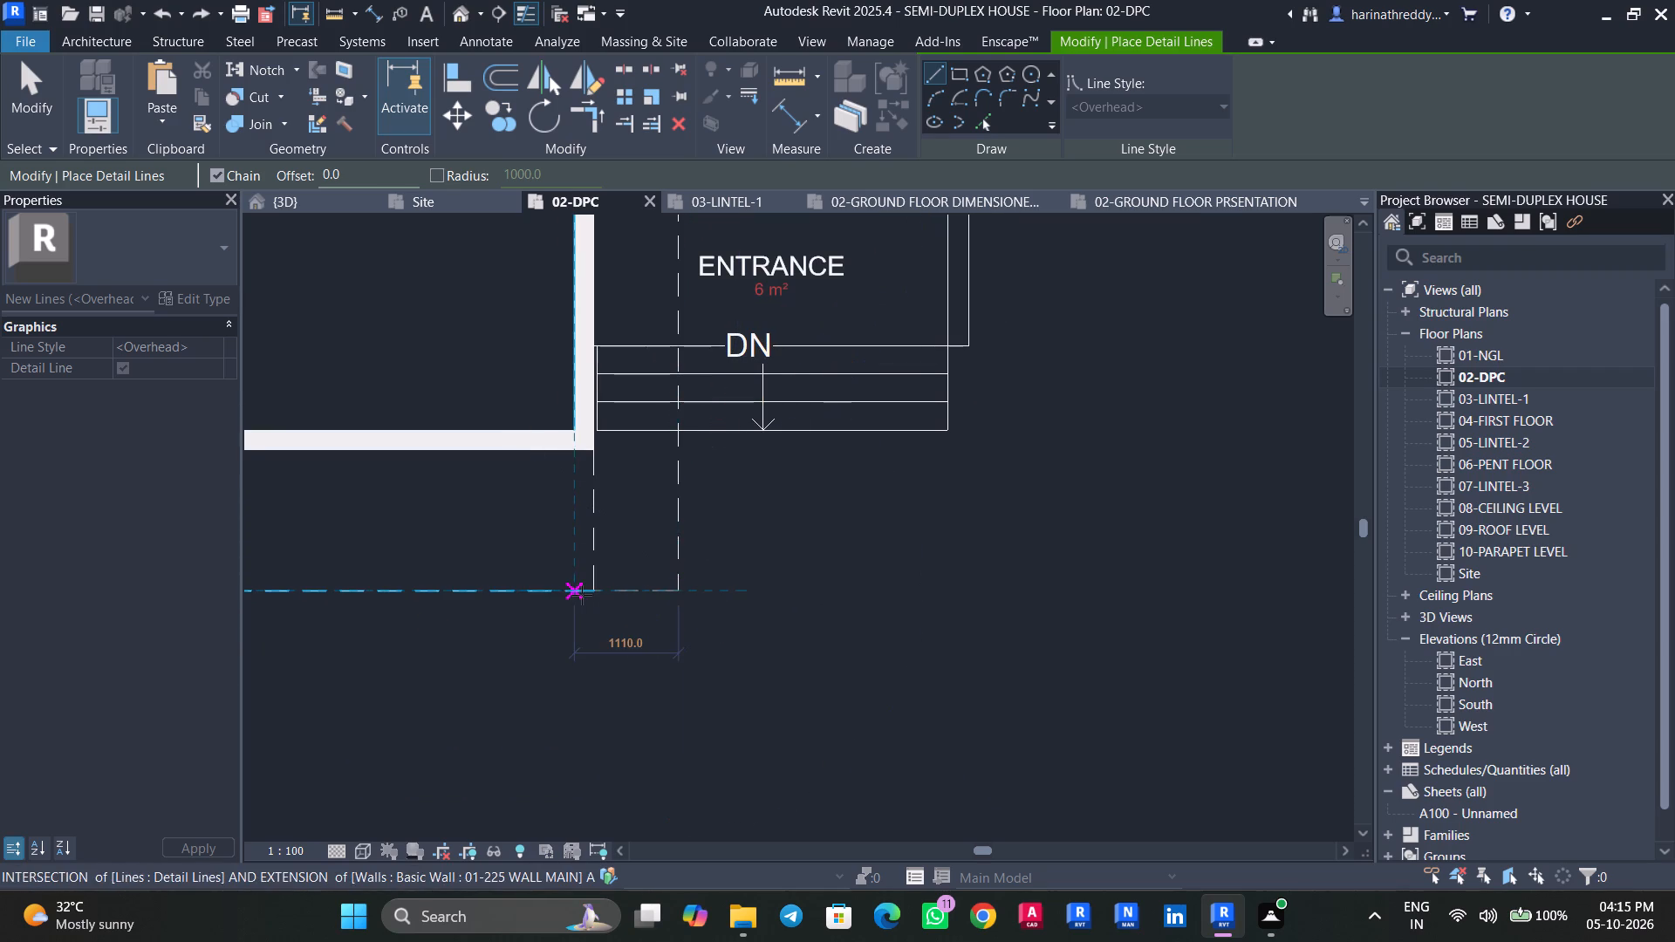
pyautogui.press('Escape')
pyautogui.press('Escape')
# Trim the front projection line and the new line across the entrance steps to meet at a corner.
pyautogui.scroll(6, 617, 596)
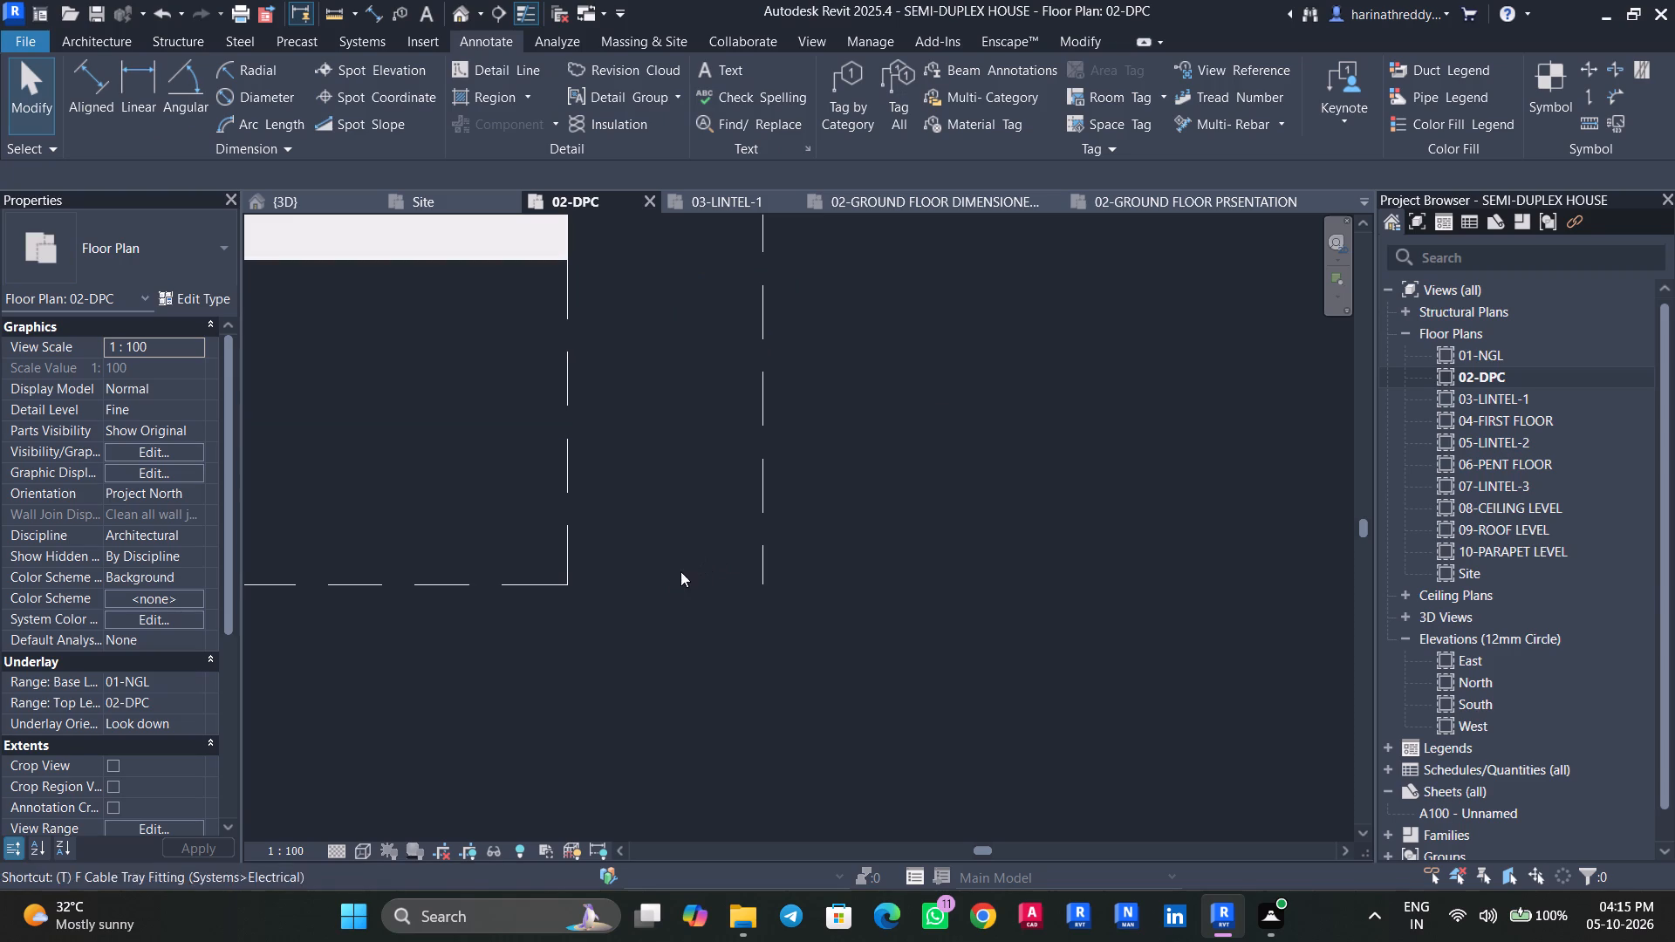
pyautogui.press('t')
pyautogui.press('r')
pyautogui.click(517, 584)
pyautogui.click(767, 491)
pyautogui.press('Escape')
pyautogui.press('Escape')
pyautogui.press('Escape')
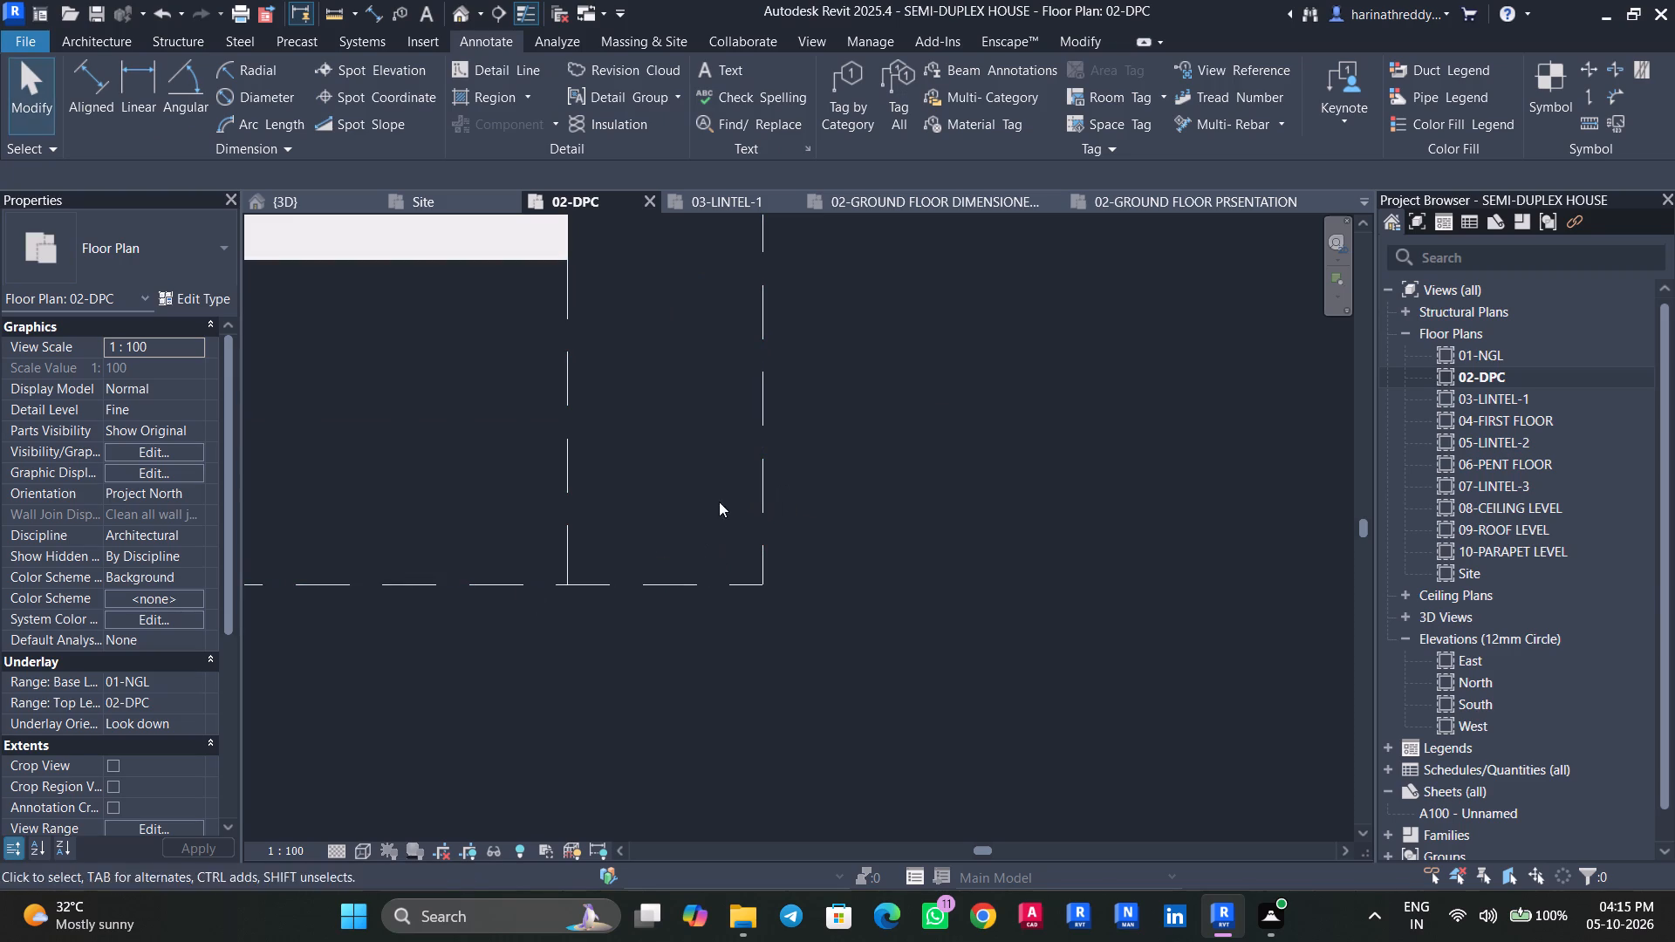
# Delete the 1500 mm Overhead line projecting forward from the living room's corner beside the entrance steps.
pyautogui.click(571, 516)
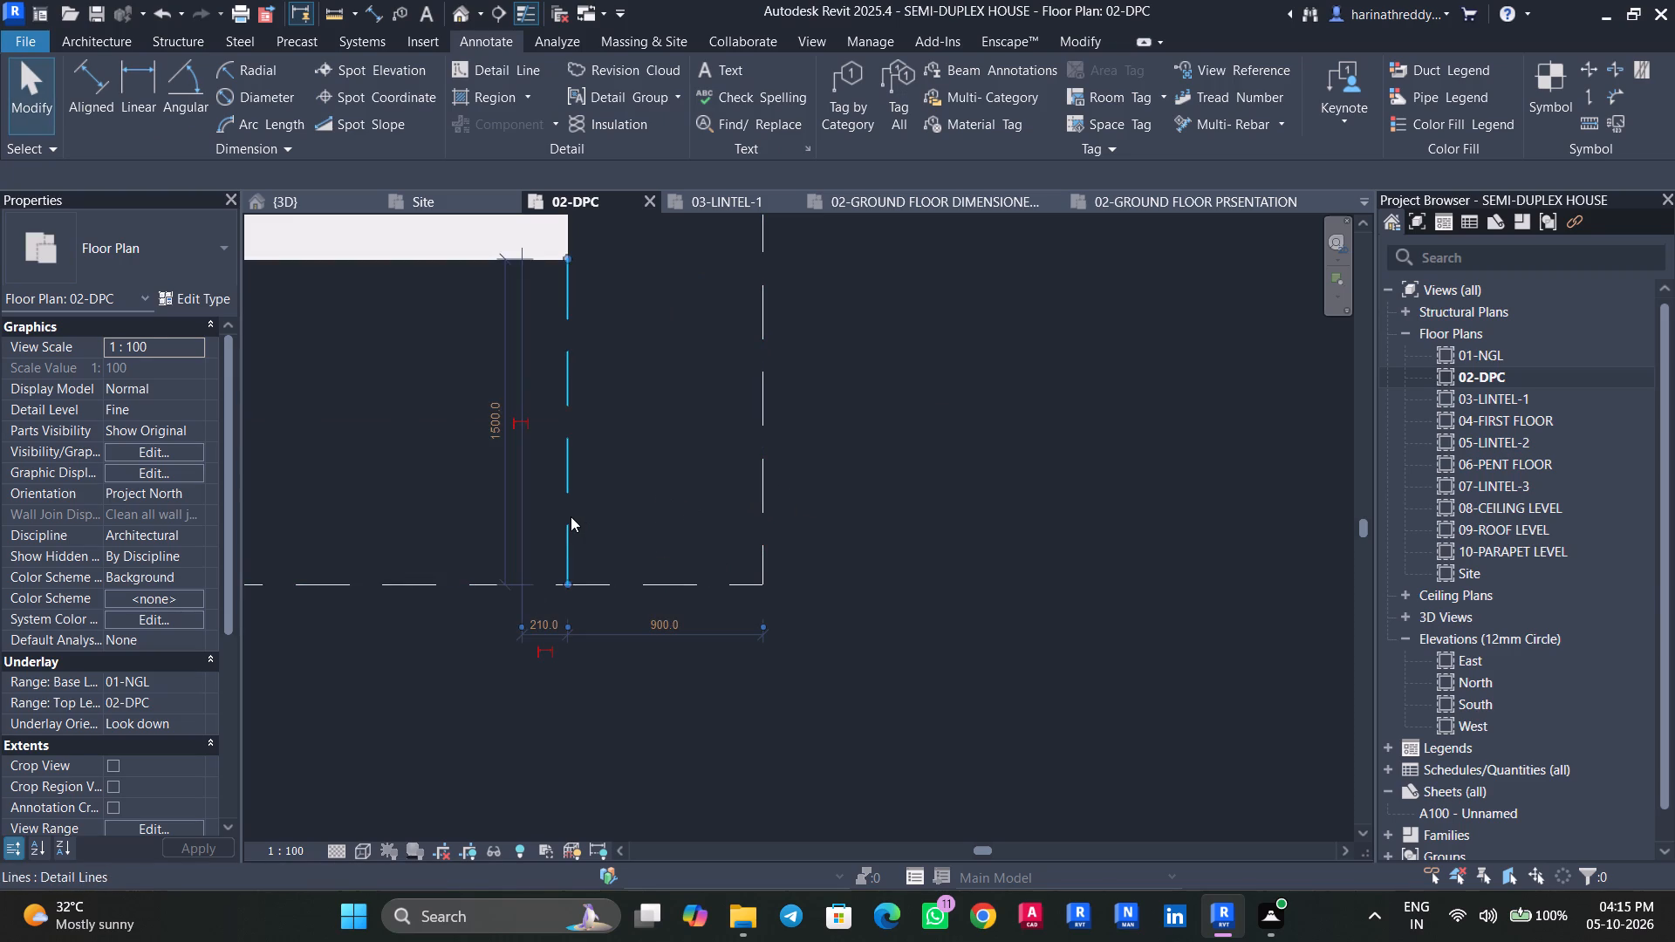
pyautogui.press('Delete')
pyautogui.press('Escape')
pyautogui.press('Escape')
# Draw an Overhead line from the kitchen wall junction about 908 mm to the dining area's outer corner, continuing 450 mm beyond it.
pyautogui.scroll(-6, 605, 471)
pyautogui.moveTo(614, 471); pyautogui.dragTo(721, 602, button='middle')
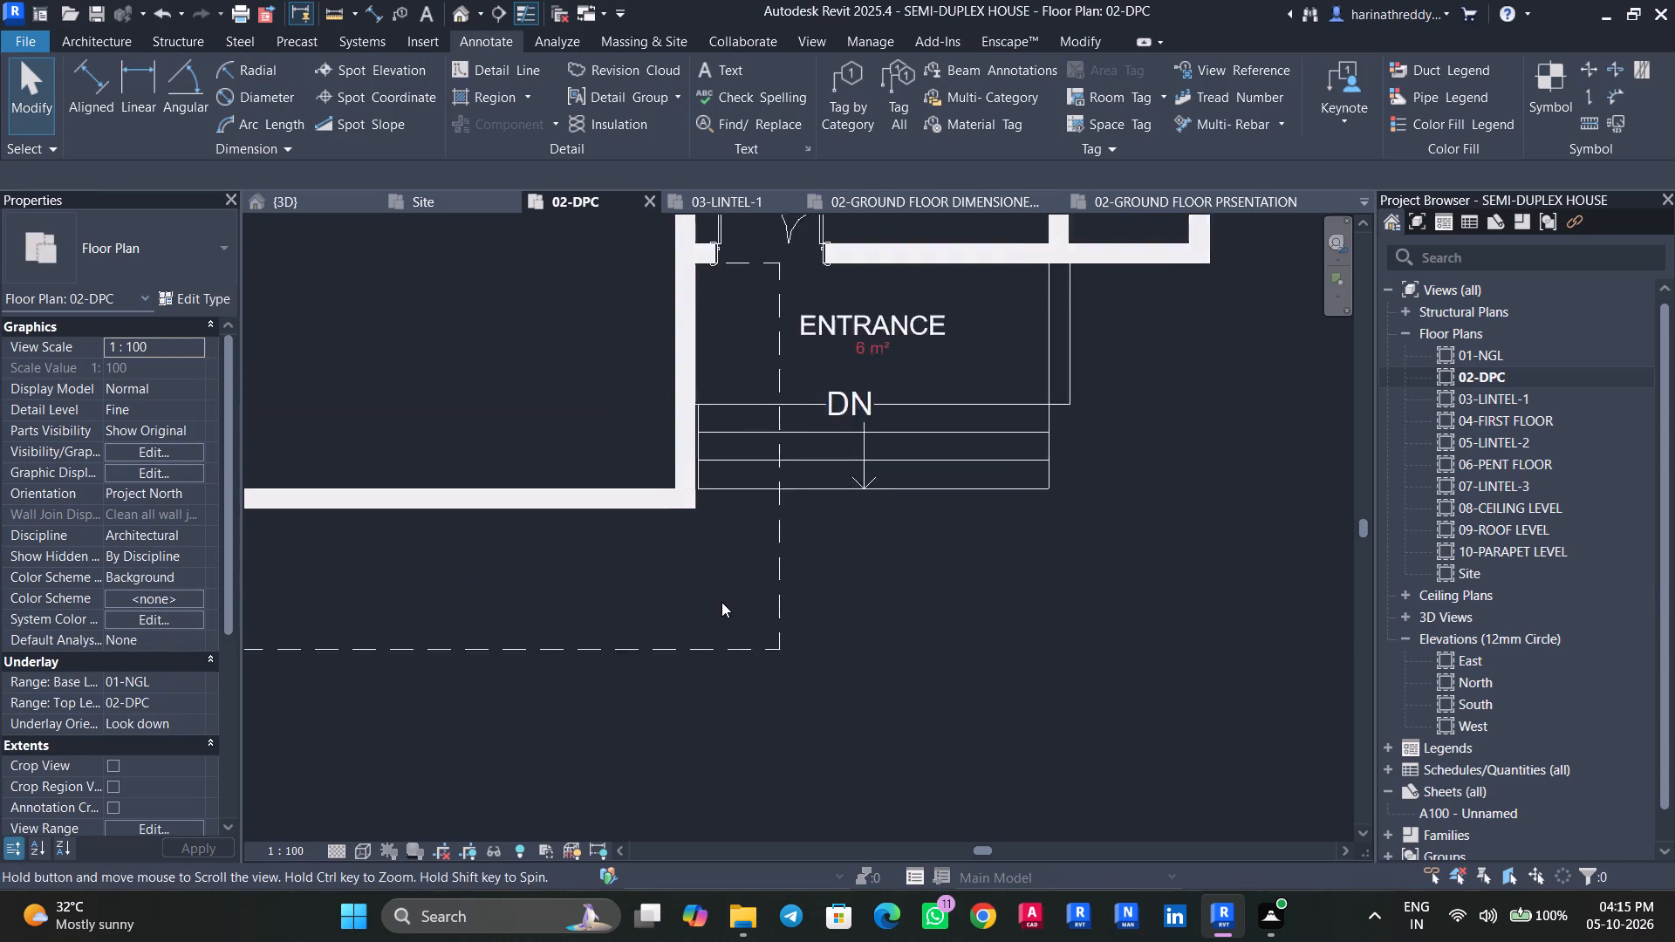
pyautogui.moveTo(721, 602); pyautogui.dragTo(721, 603, button='middle')
pyautogui.scroll(-4, 720, 589)
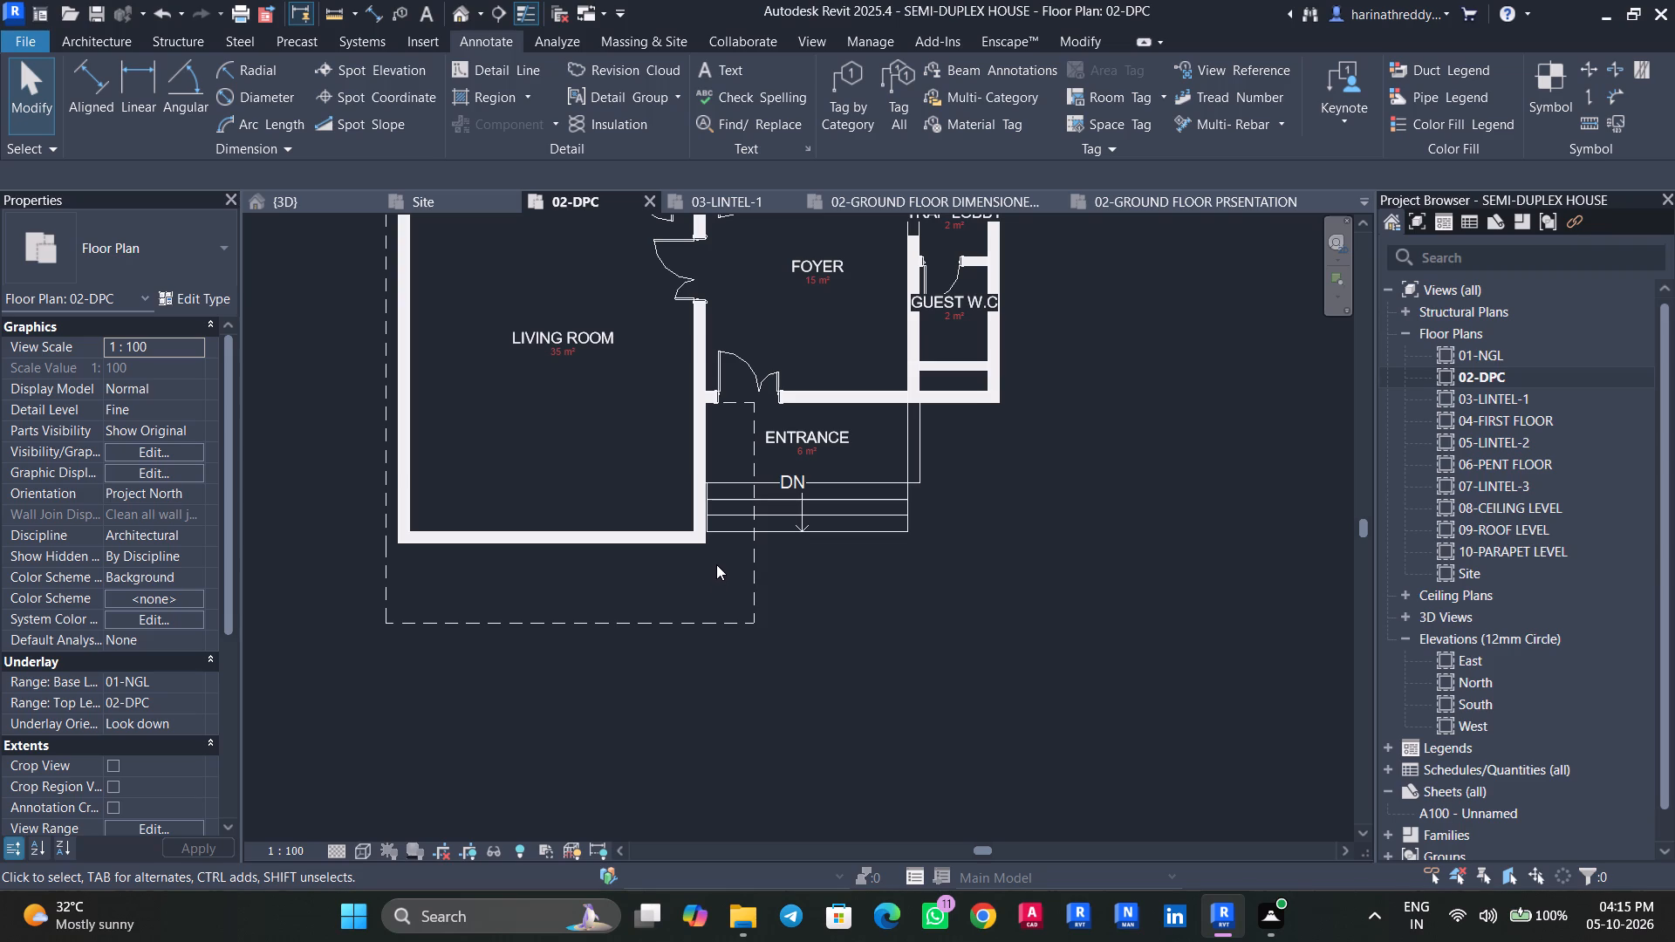
pyautogui.press('d')
pyautogui.press('l')
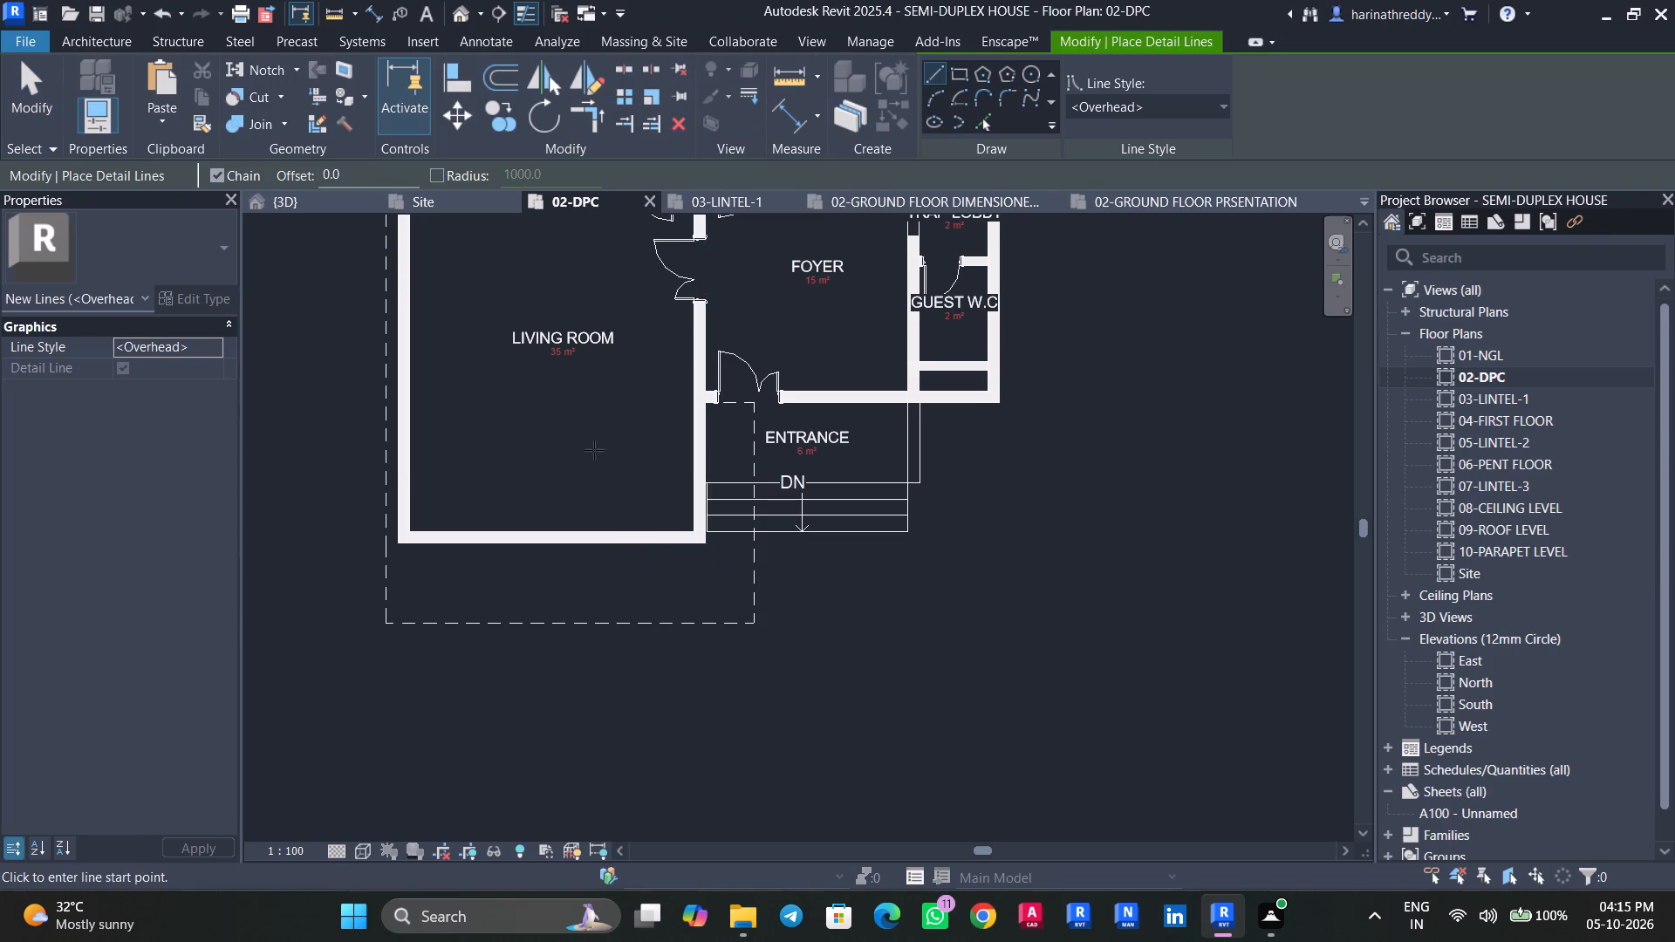
pyautogui.moveTo(610, 468); pyautogui.dragTo(707, 753, button='middle')
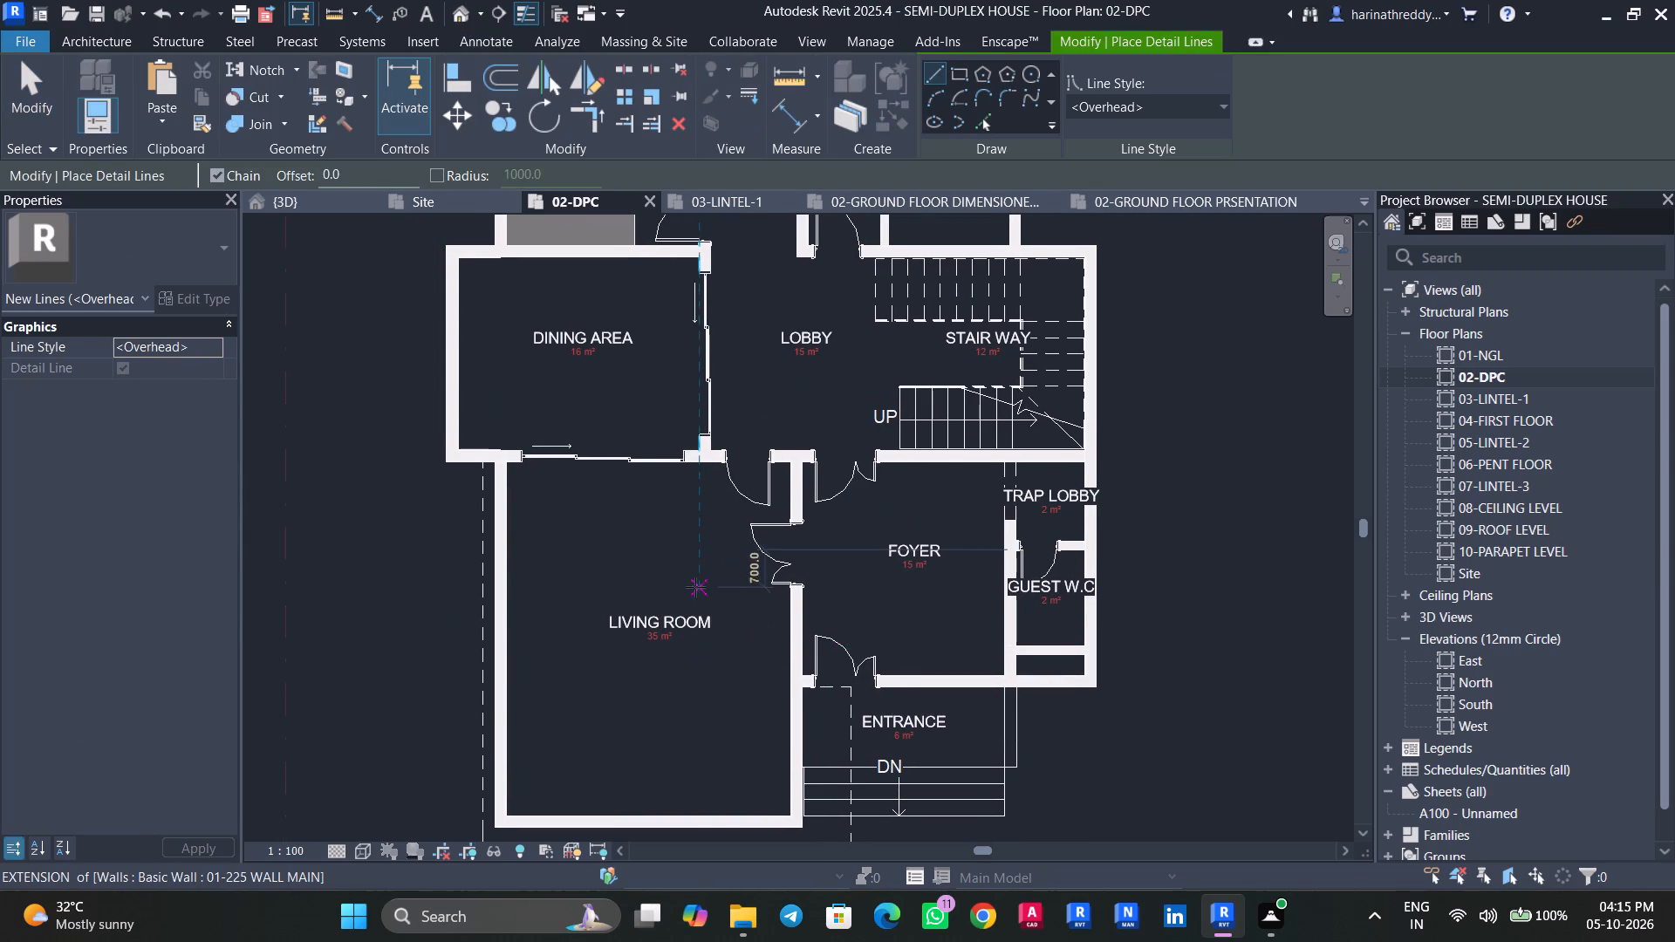
pyautogui.moveTo(523, 427); pyautogui.dragTo(595, 711, button='middle')
pyautogui.scroll(8, 569, 502)
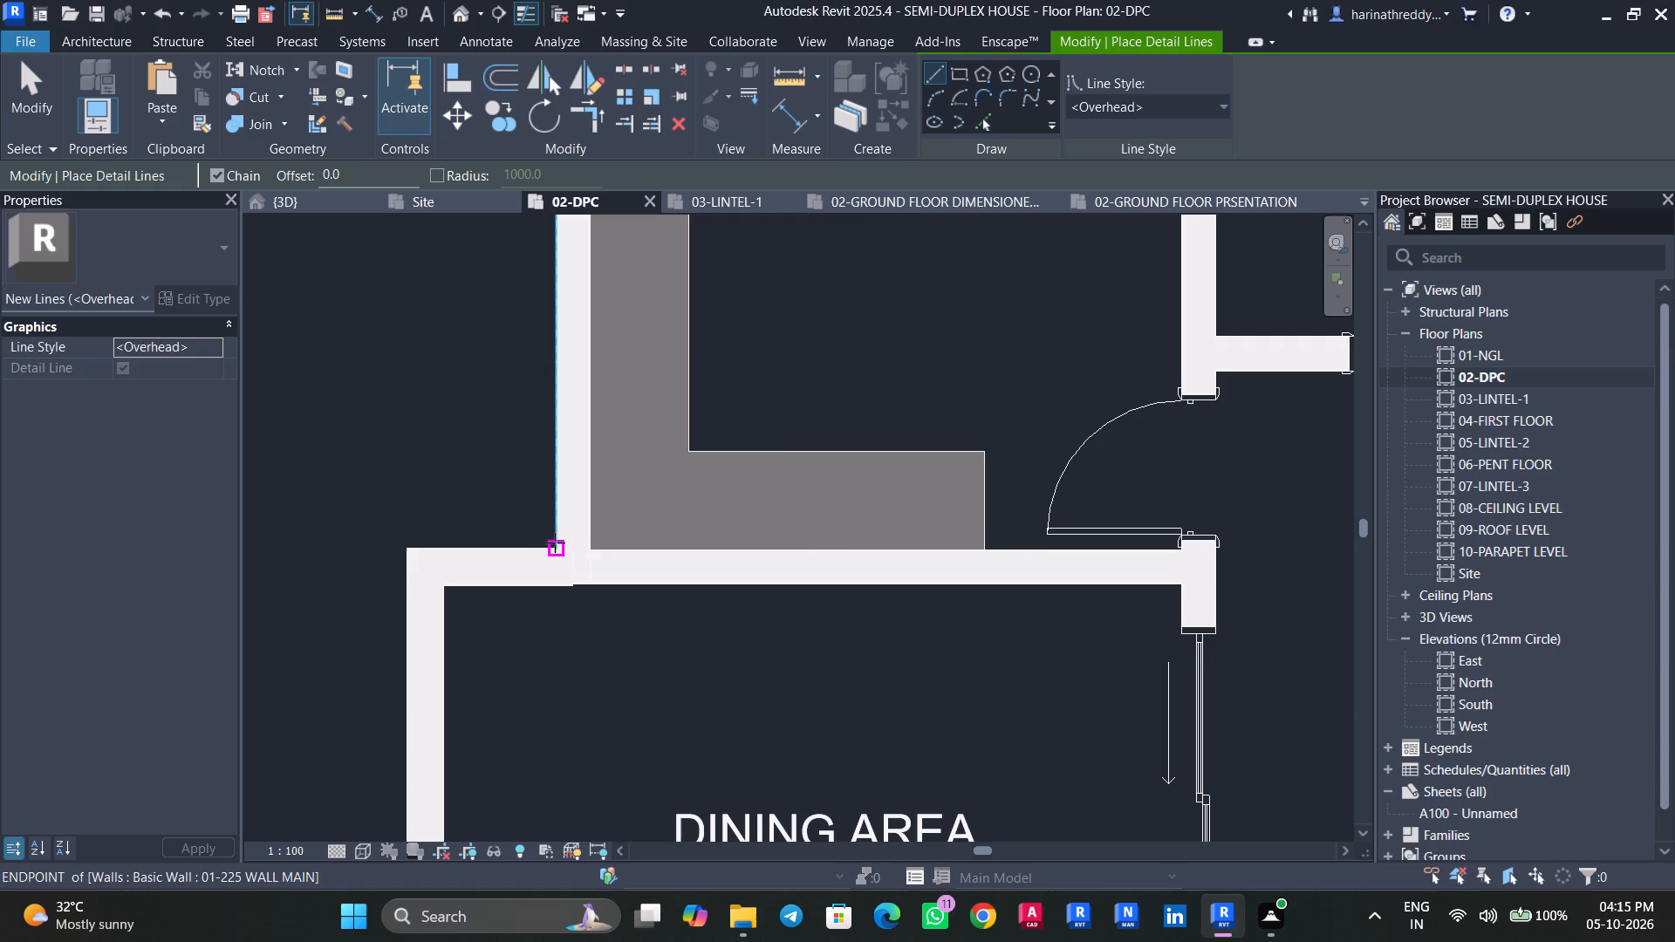
pyautogui.click(555, 543)
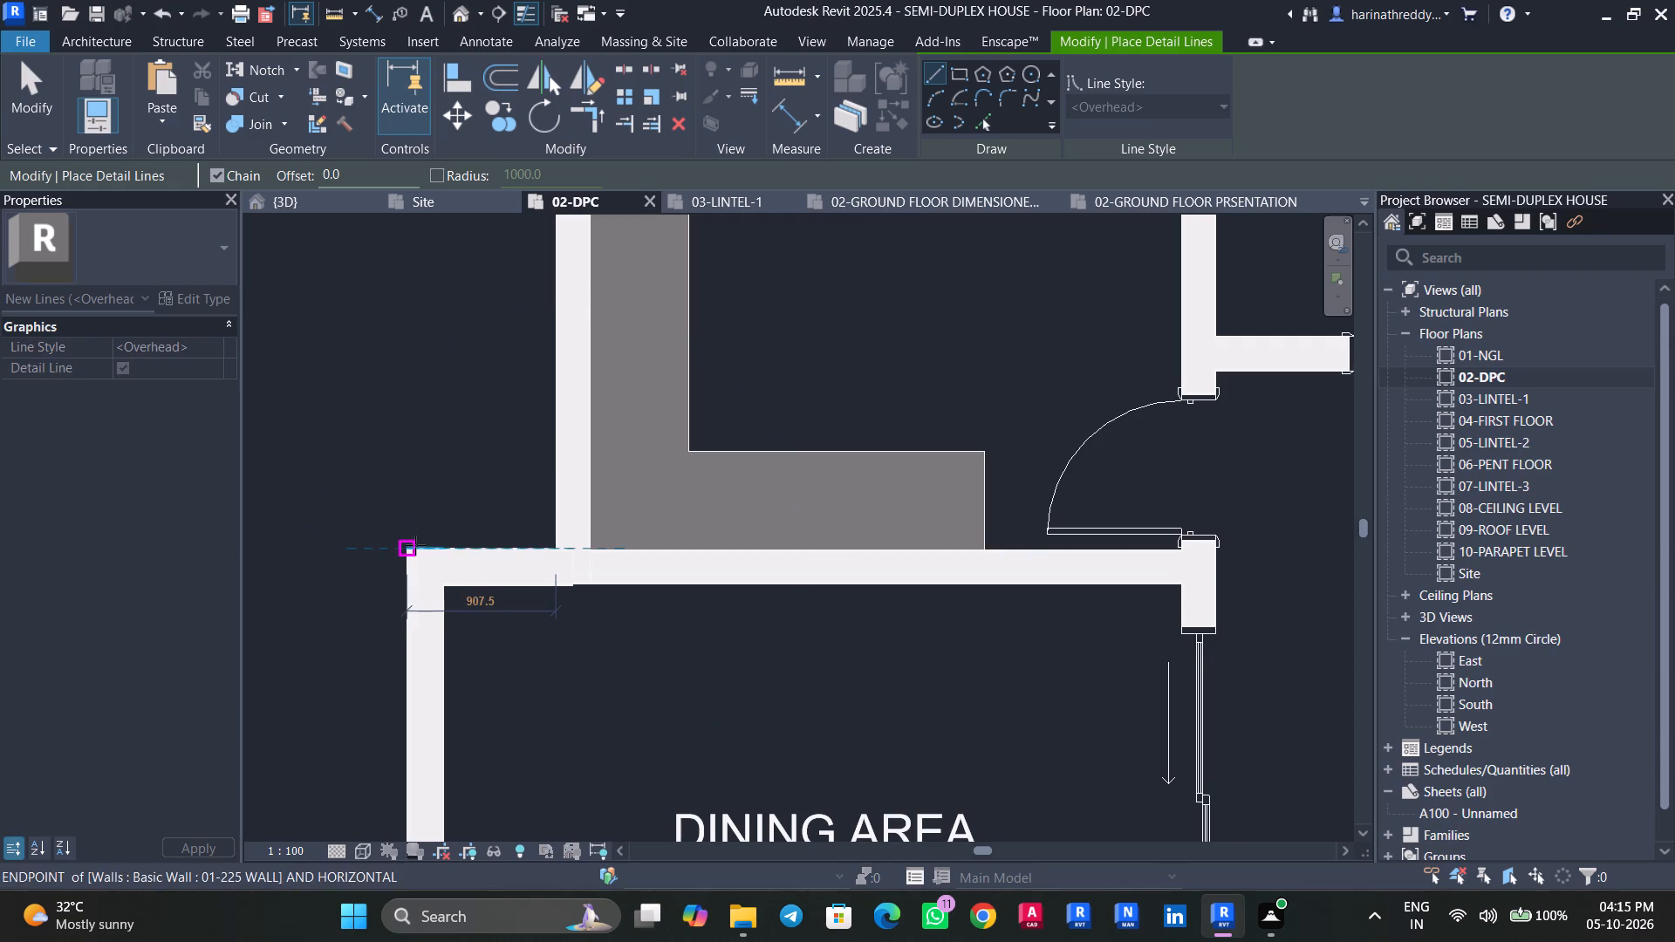
pyautogui.click(404, 549)
pyautogui.moveTo(320, 561); pyautogui.dragTo(552, 558, button='middle')
pyautogui.write('450')
pyautogui.press('Return')
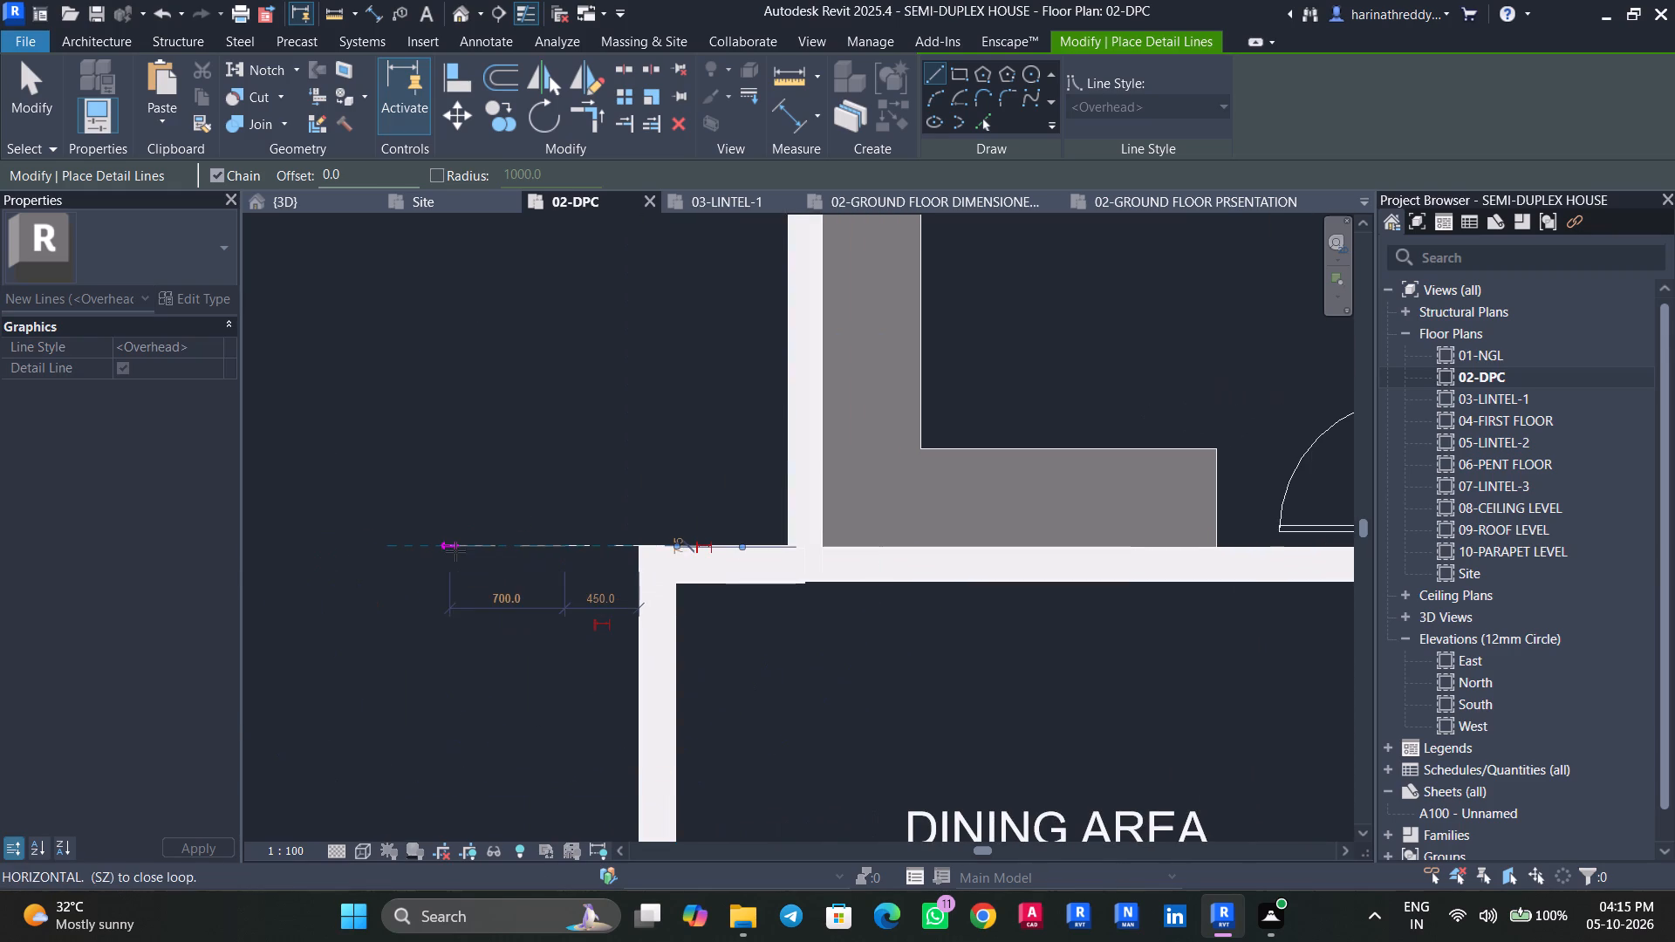
# Continue the Overhead outline about 5003 mm alongside the kitchen to its rear wall line and back to the kitchen's outer corner.
pyautogui.moveTo(555, 707); pyautogui.dragTo(537, 375, button='middle')
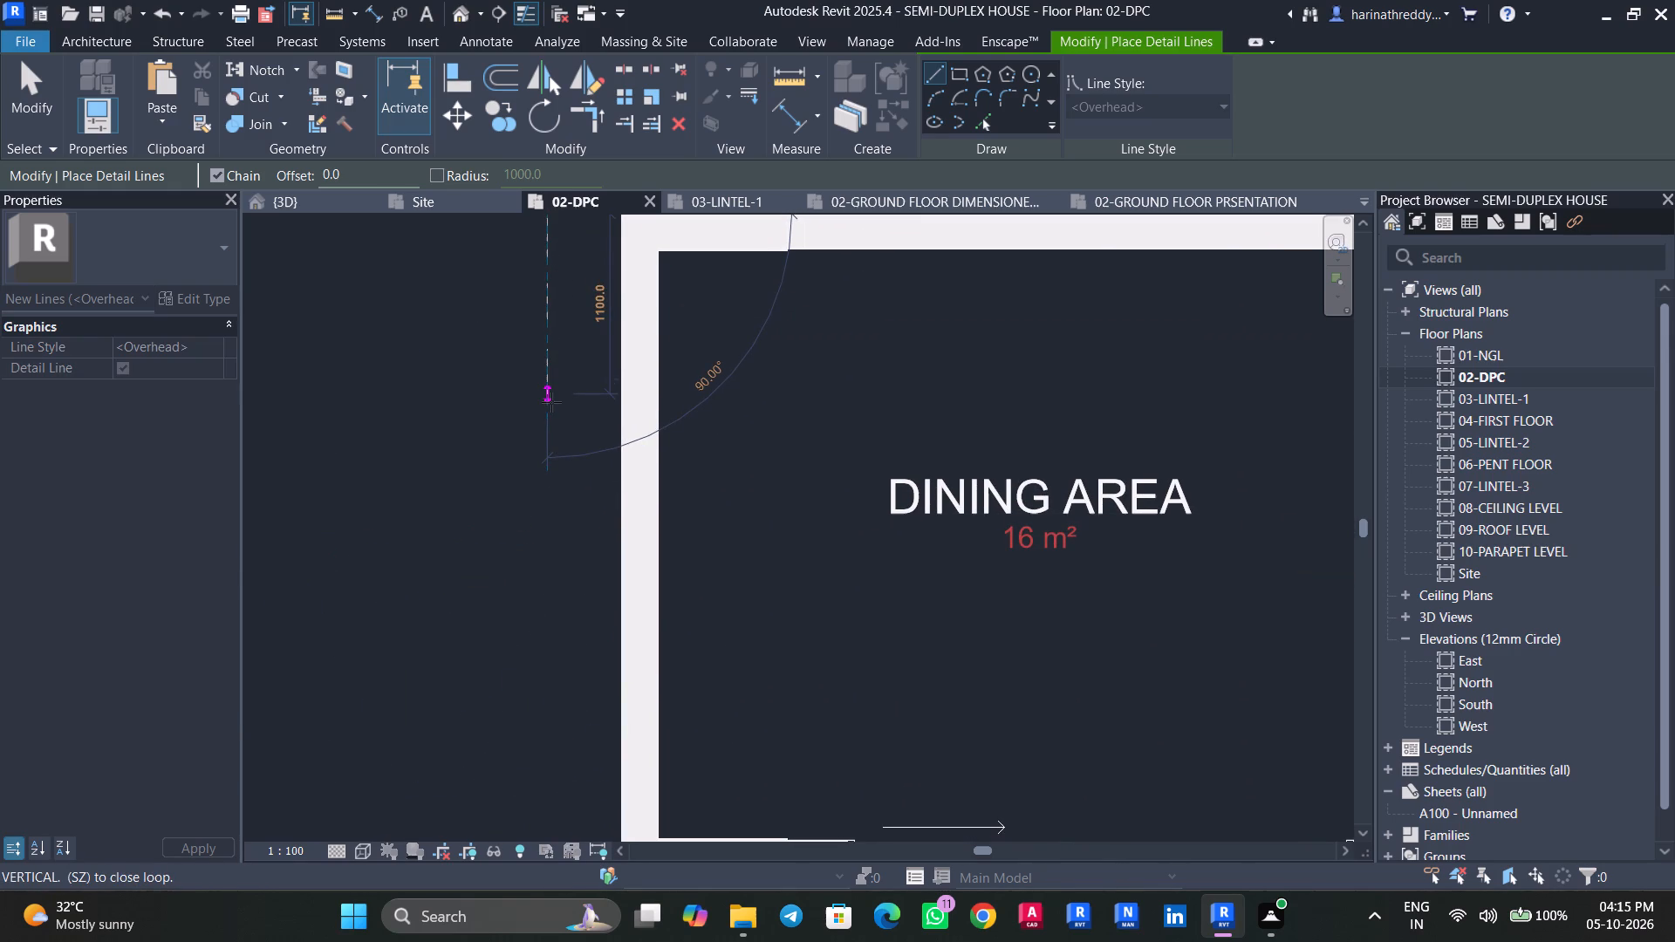
pyautogui.moveTo(556, 342); pyautogui.dragTo(567, 692, button='middle')
pyautogui.scroll(-5, 545, 358)
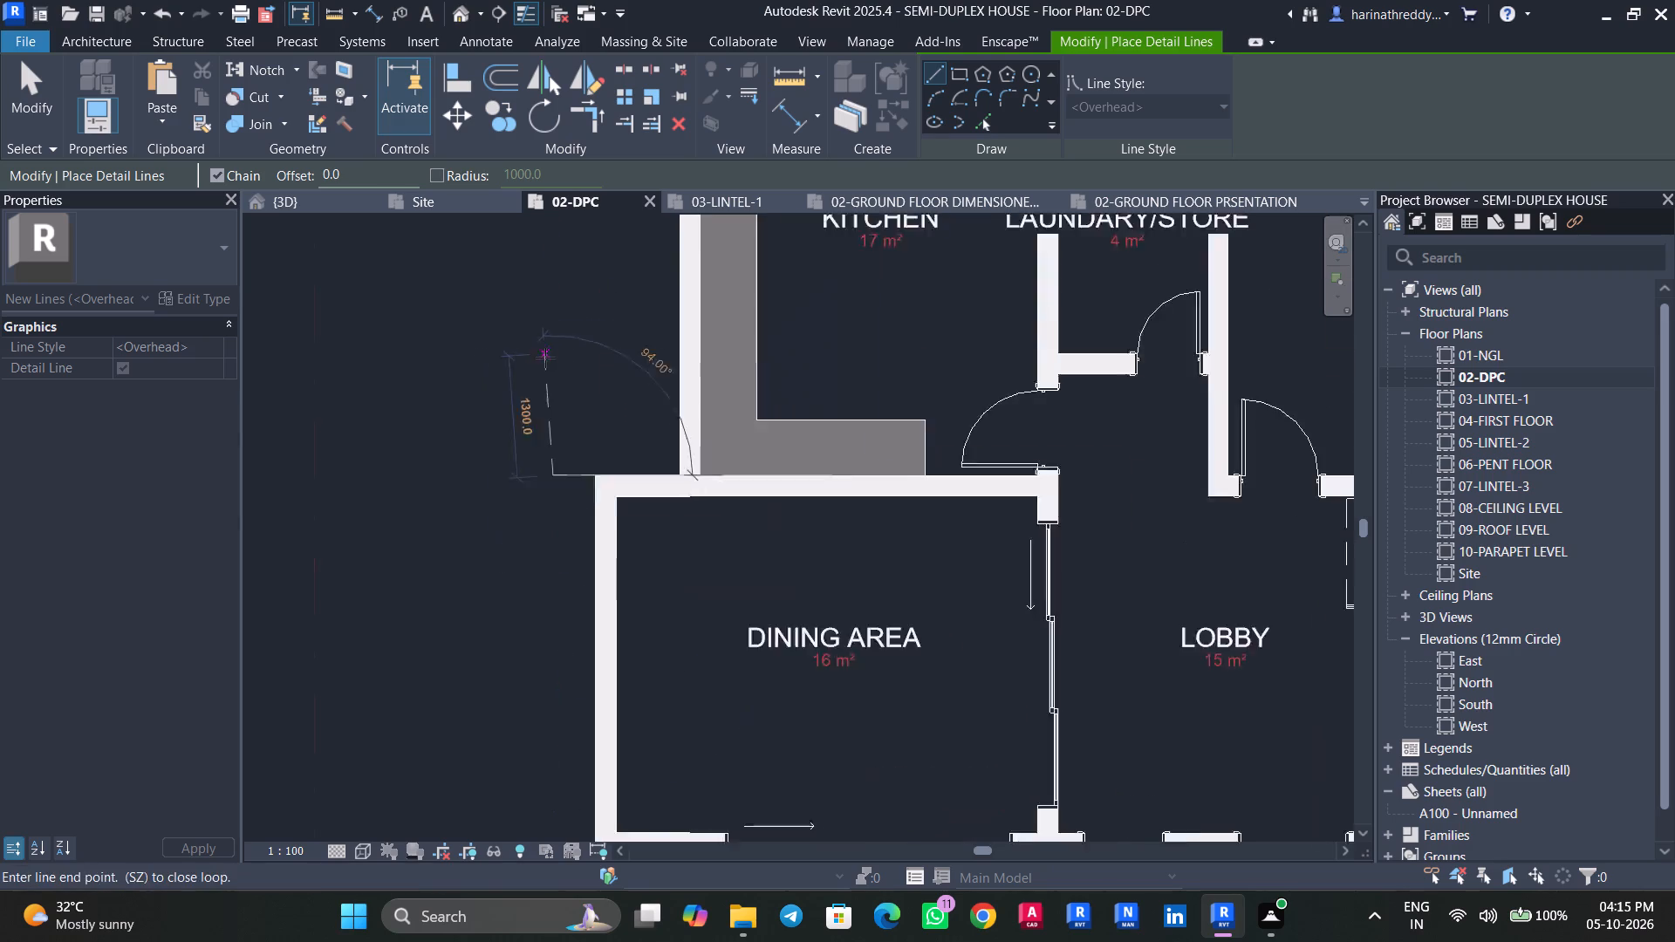
pyautogui.moveTo(547, 345); pyautogui.dragTo(531, 720, button='middle')
pyautogui.click(537, 425)
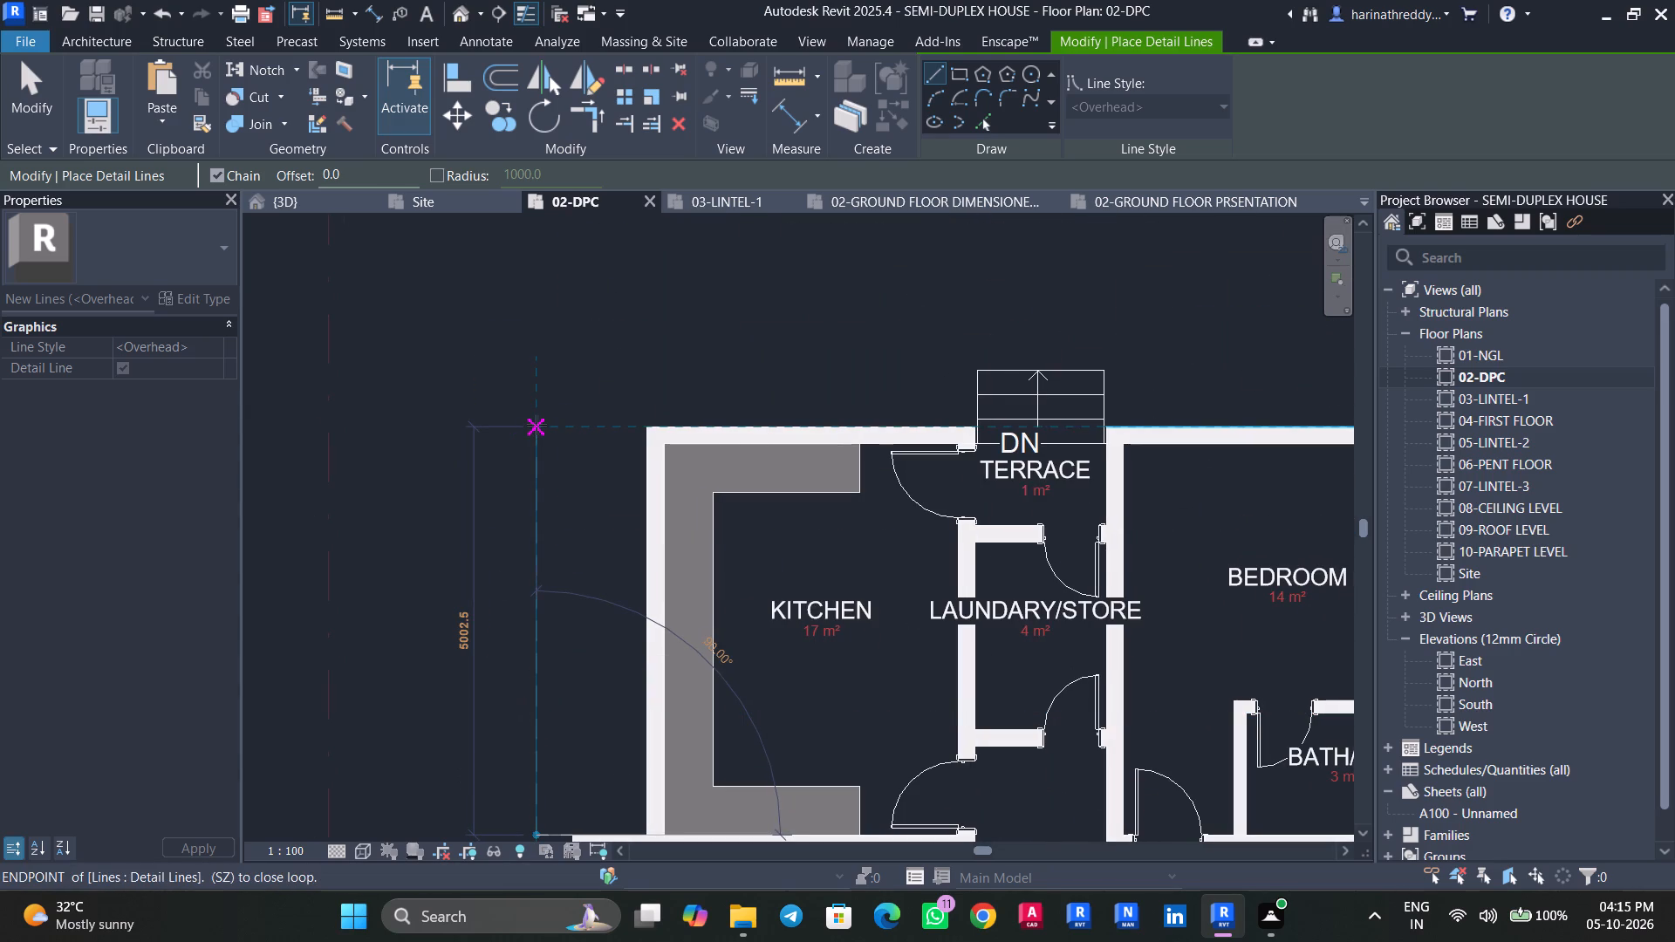
pyautogui.click(649, 420)
pyautogui.press('Escape')
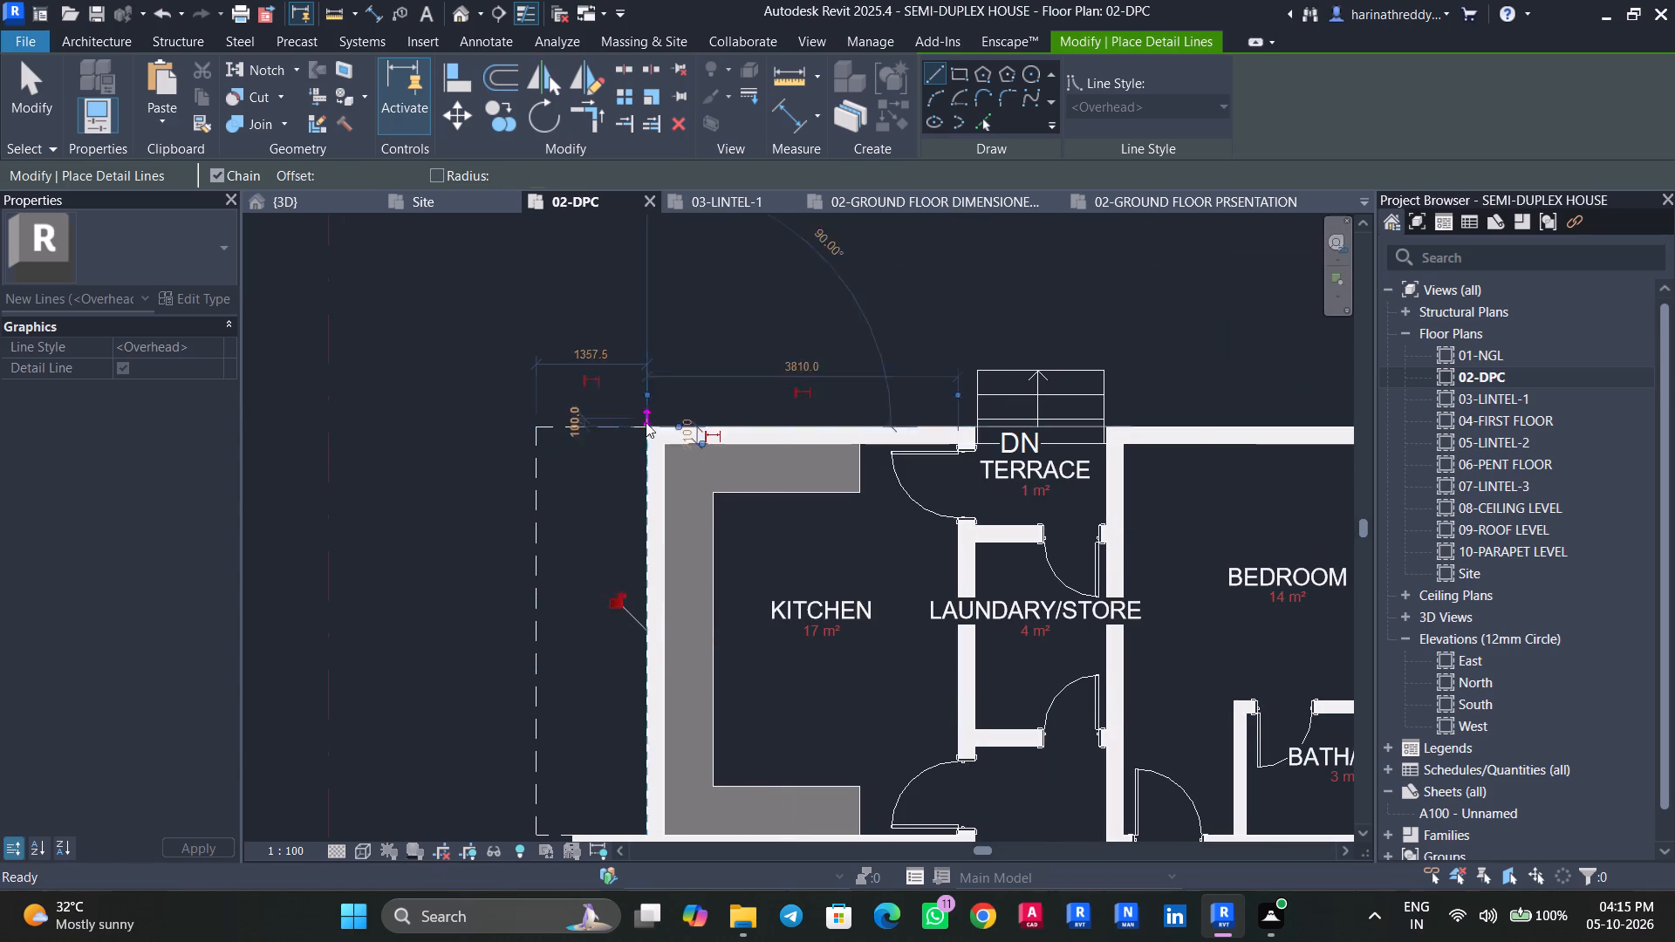
# Extend the Overhead outline 225 mm beyond the kitchen's rear wall, run it toward the terrace steps, and return it to the wall.
pyautogui.scroll(6, 577, 452)
pyautogui.moveTo(577, 452); pyautogui.dragTo(567, 606, button='middle')
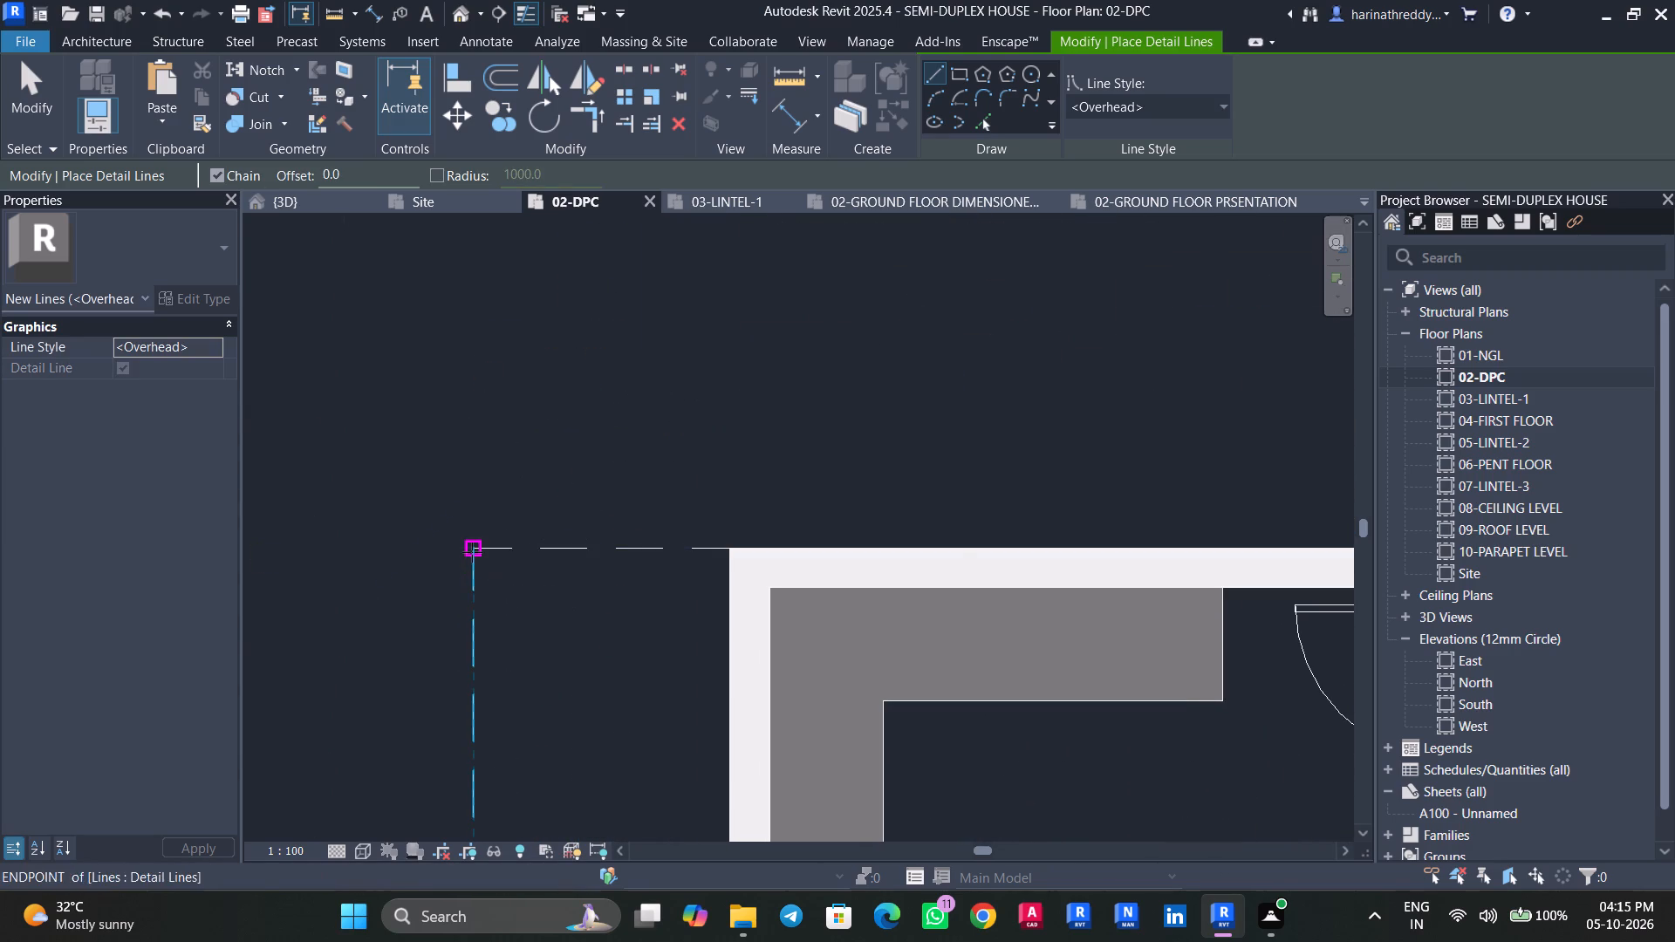
pyautogui.click(472, 552)
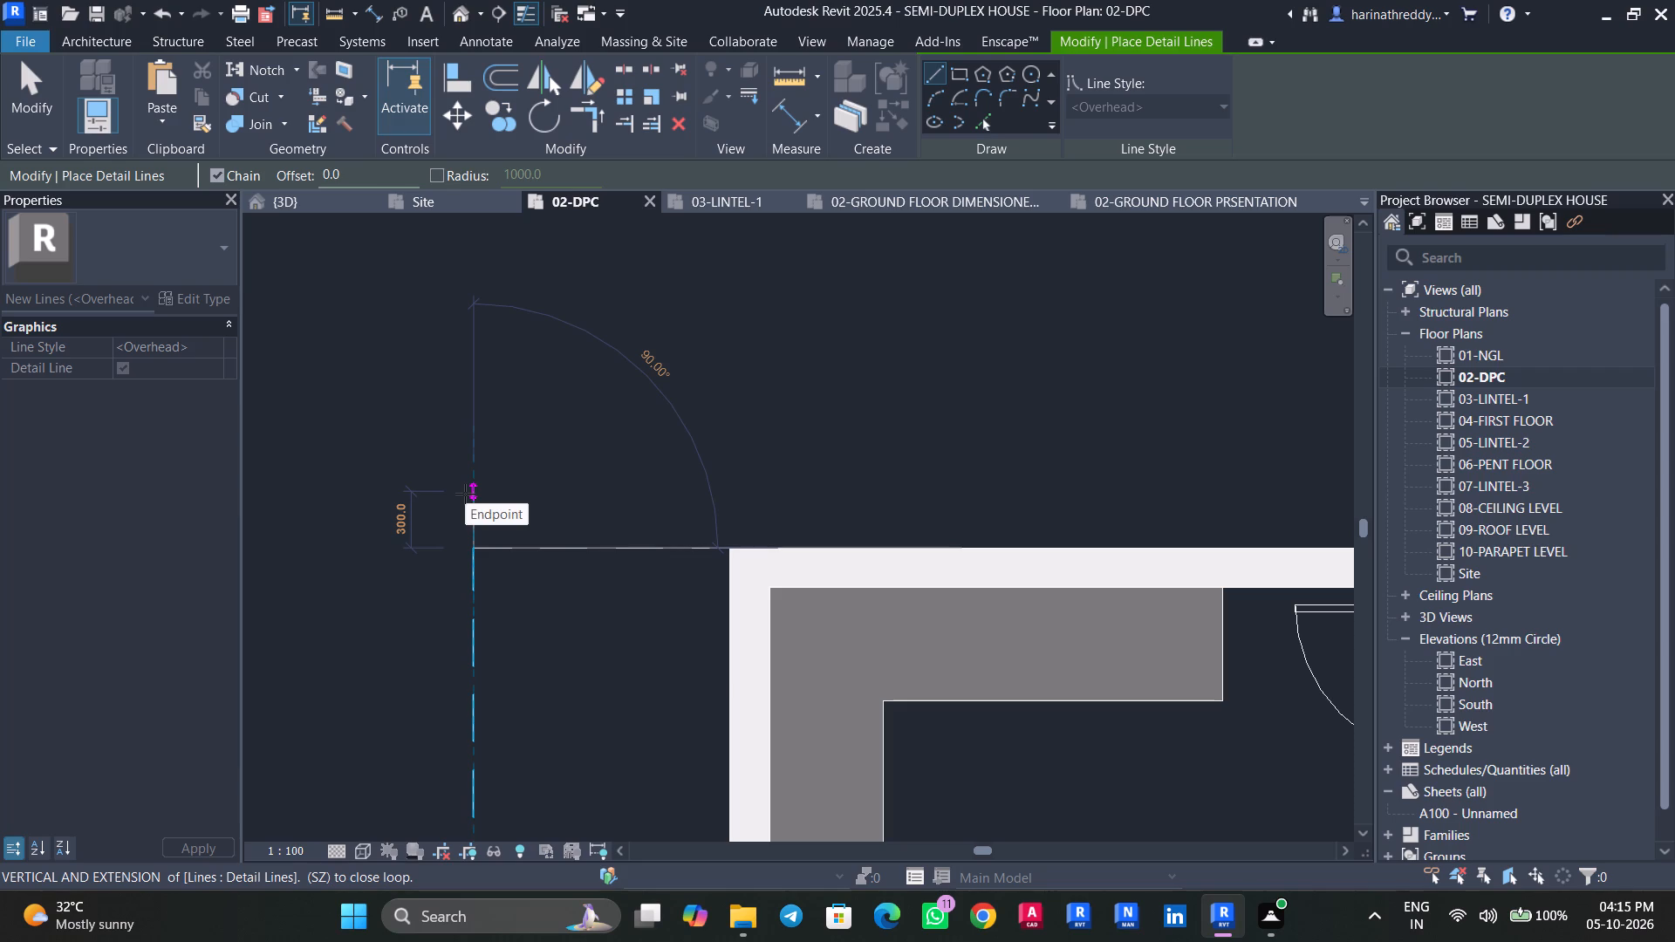
pyautogui.write('225')
pyautogui.press('Return')
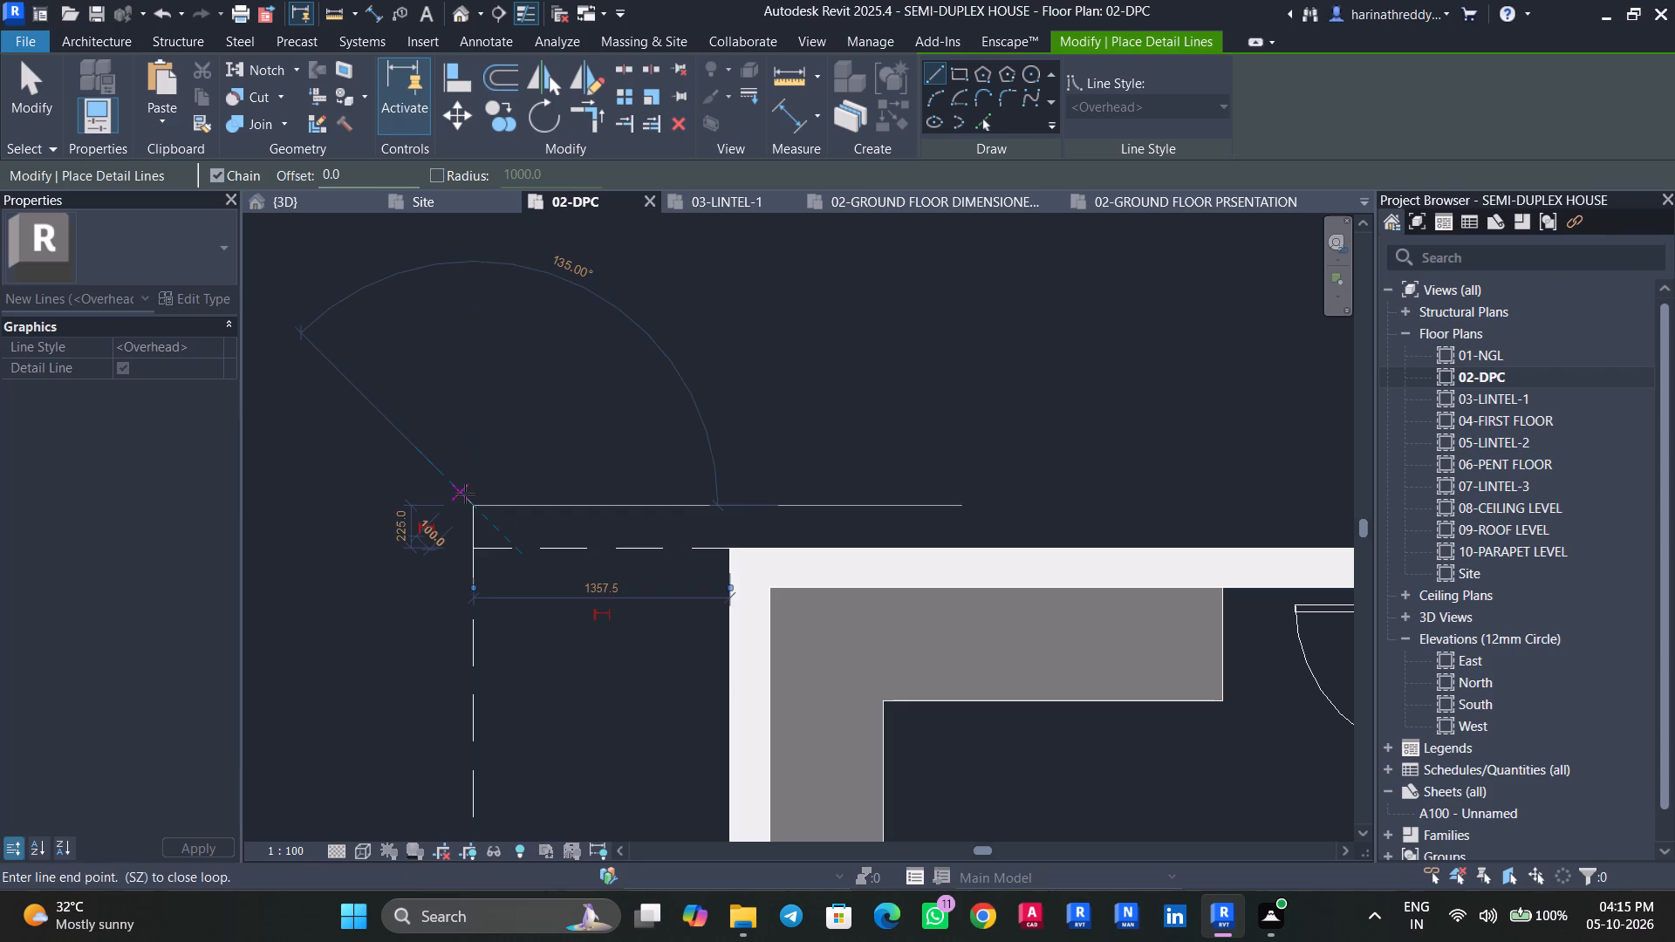
pyautogui.moveTo(876, 509); pyautogui.dragTo(359, 559, button='middle')
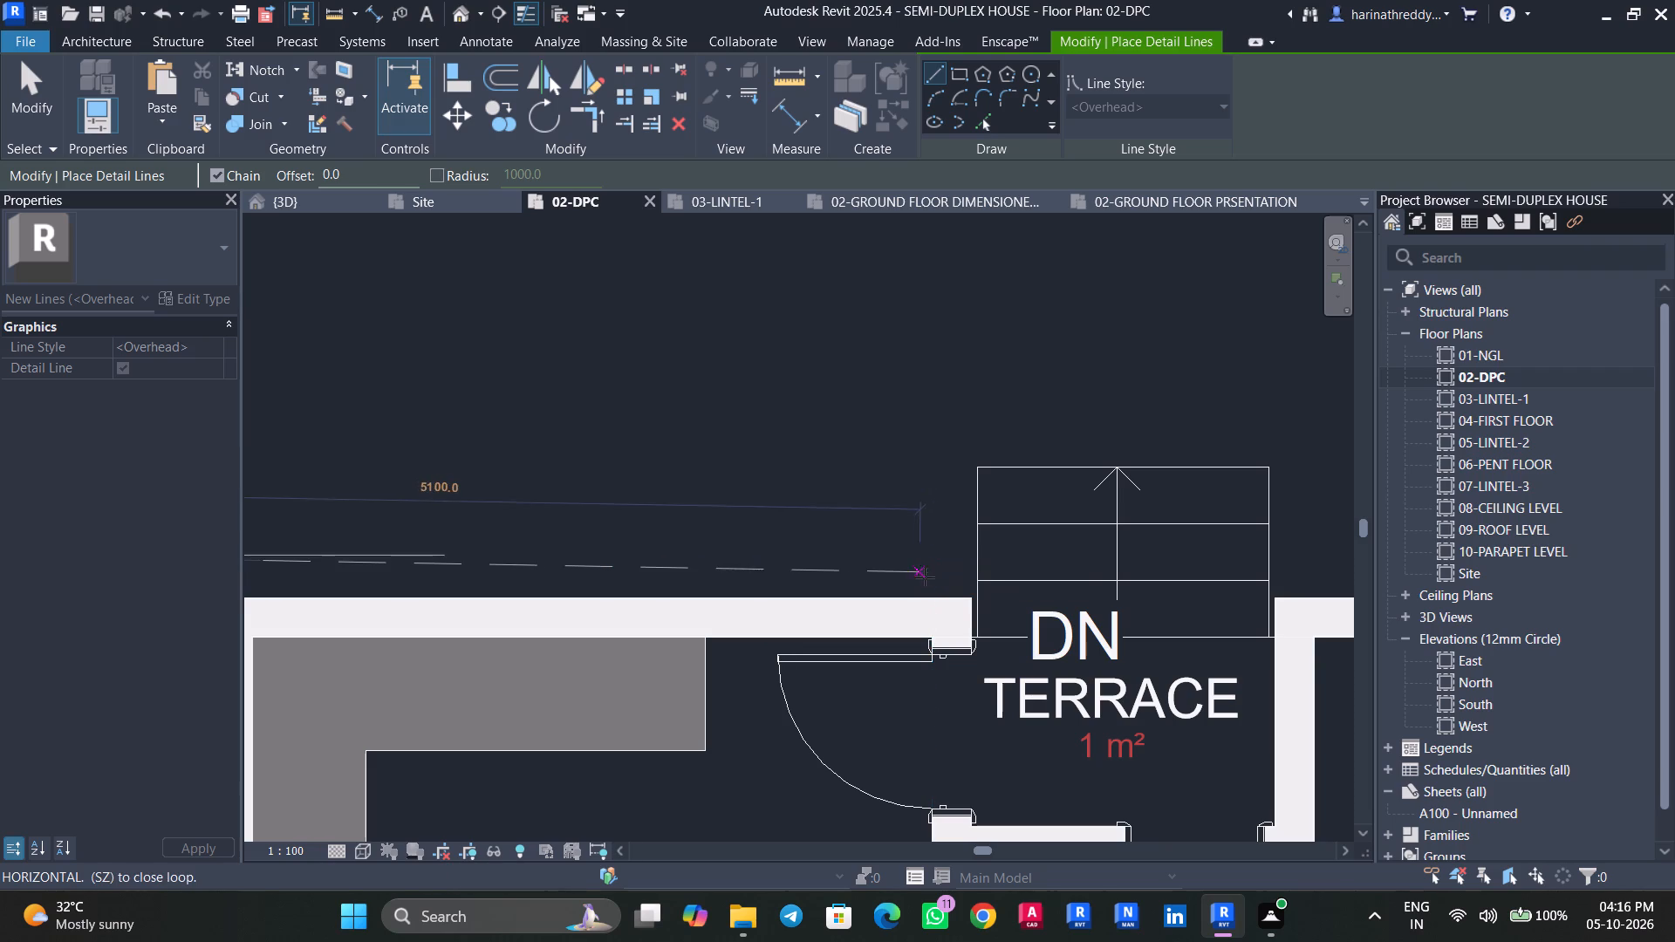
pyautogui.click(926, 564)
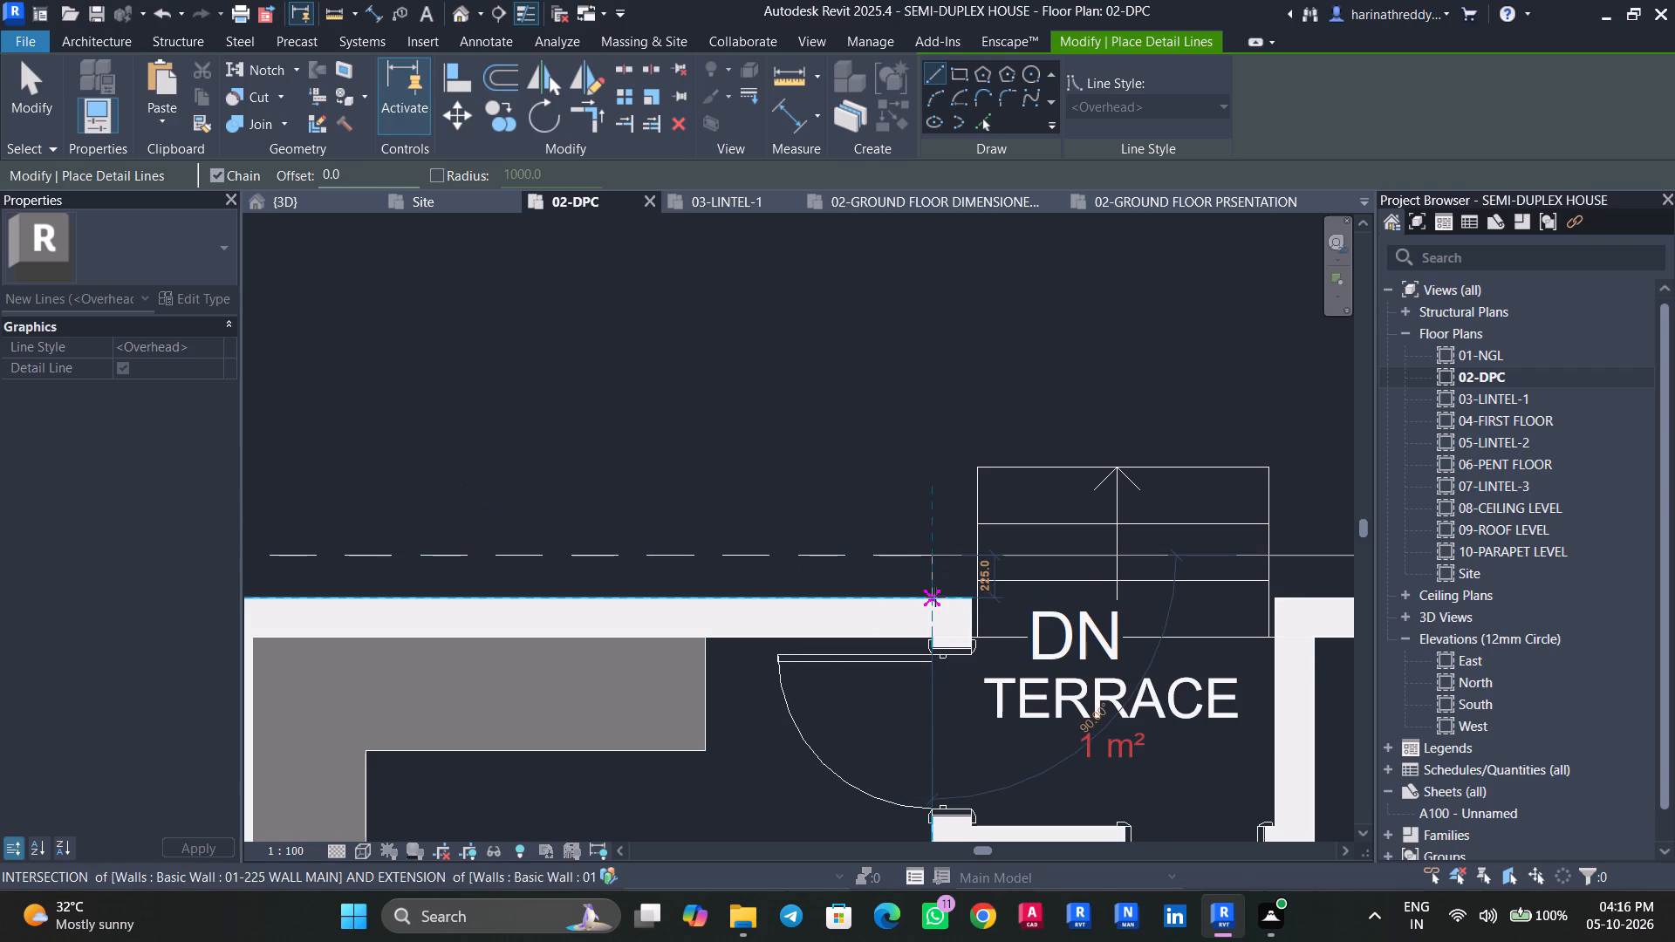
pyautogui.click(935, 597)
pyautogui.press('Escape')
pyautogui.press('Escape')
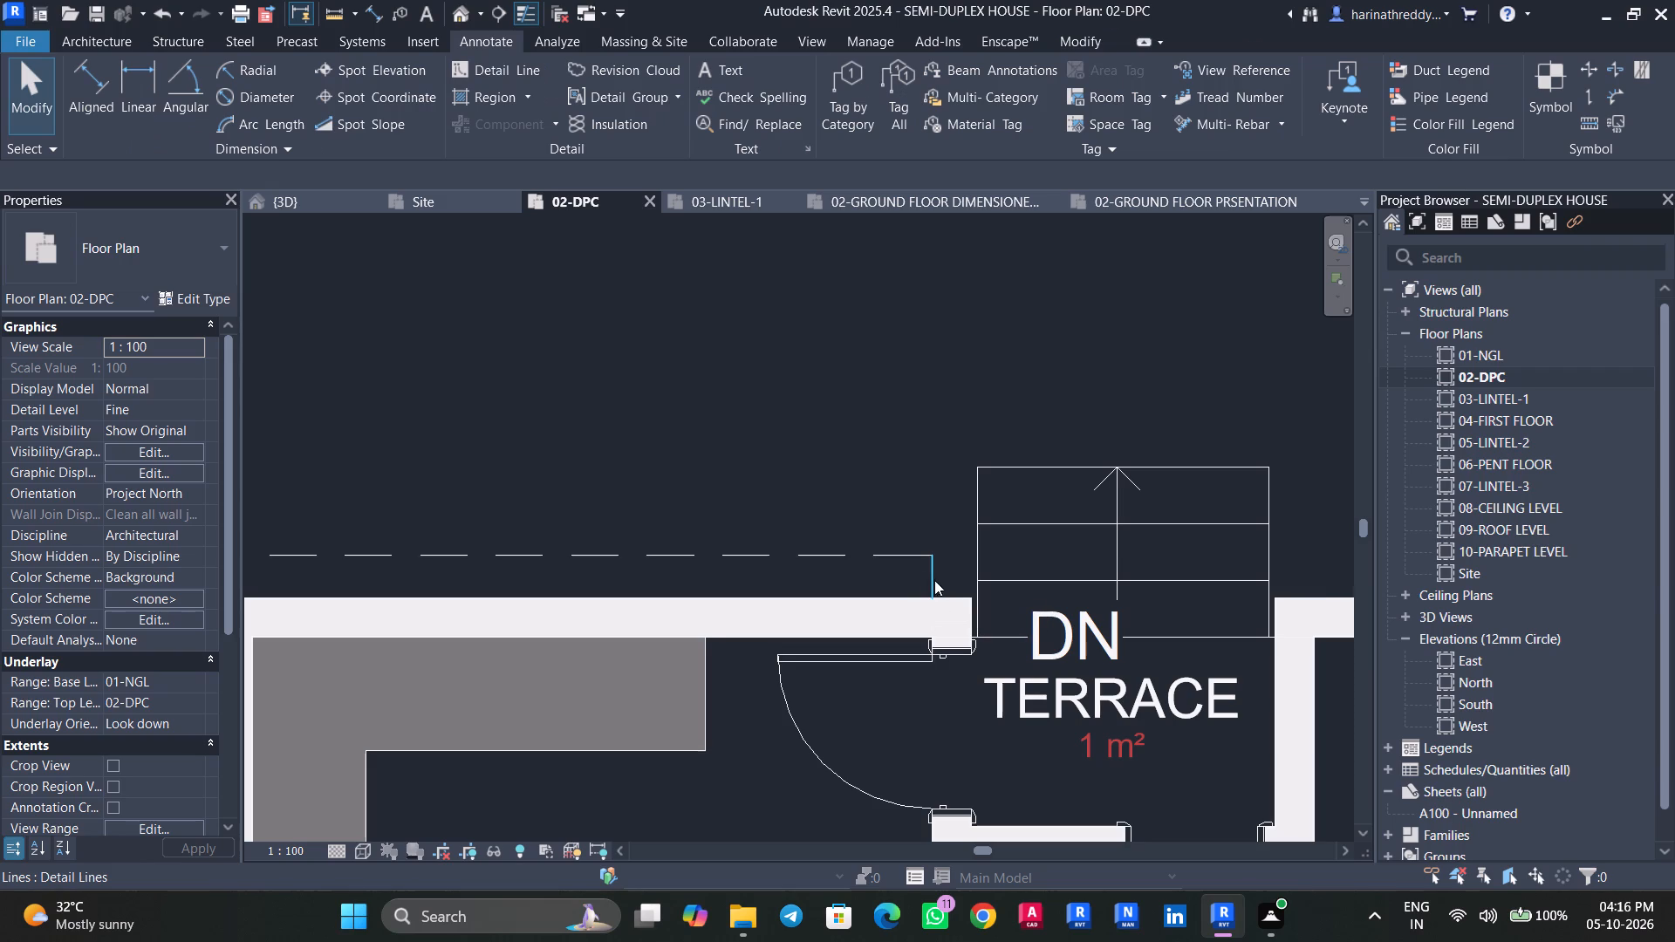
# Move the 225 mm end line of the kitchen's rear projection to align with the near edge of the terrace steps.
pyautogui.scroll(2, 931, 567)
pyautogui.scroll(-1, 929, 567)
pyautogui.click(930, 572)
pyautogui.scroll(5, 931, 574)
pyautogui.moveTo(930, 586); pyautogui.dragTo(1008, 590)
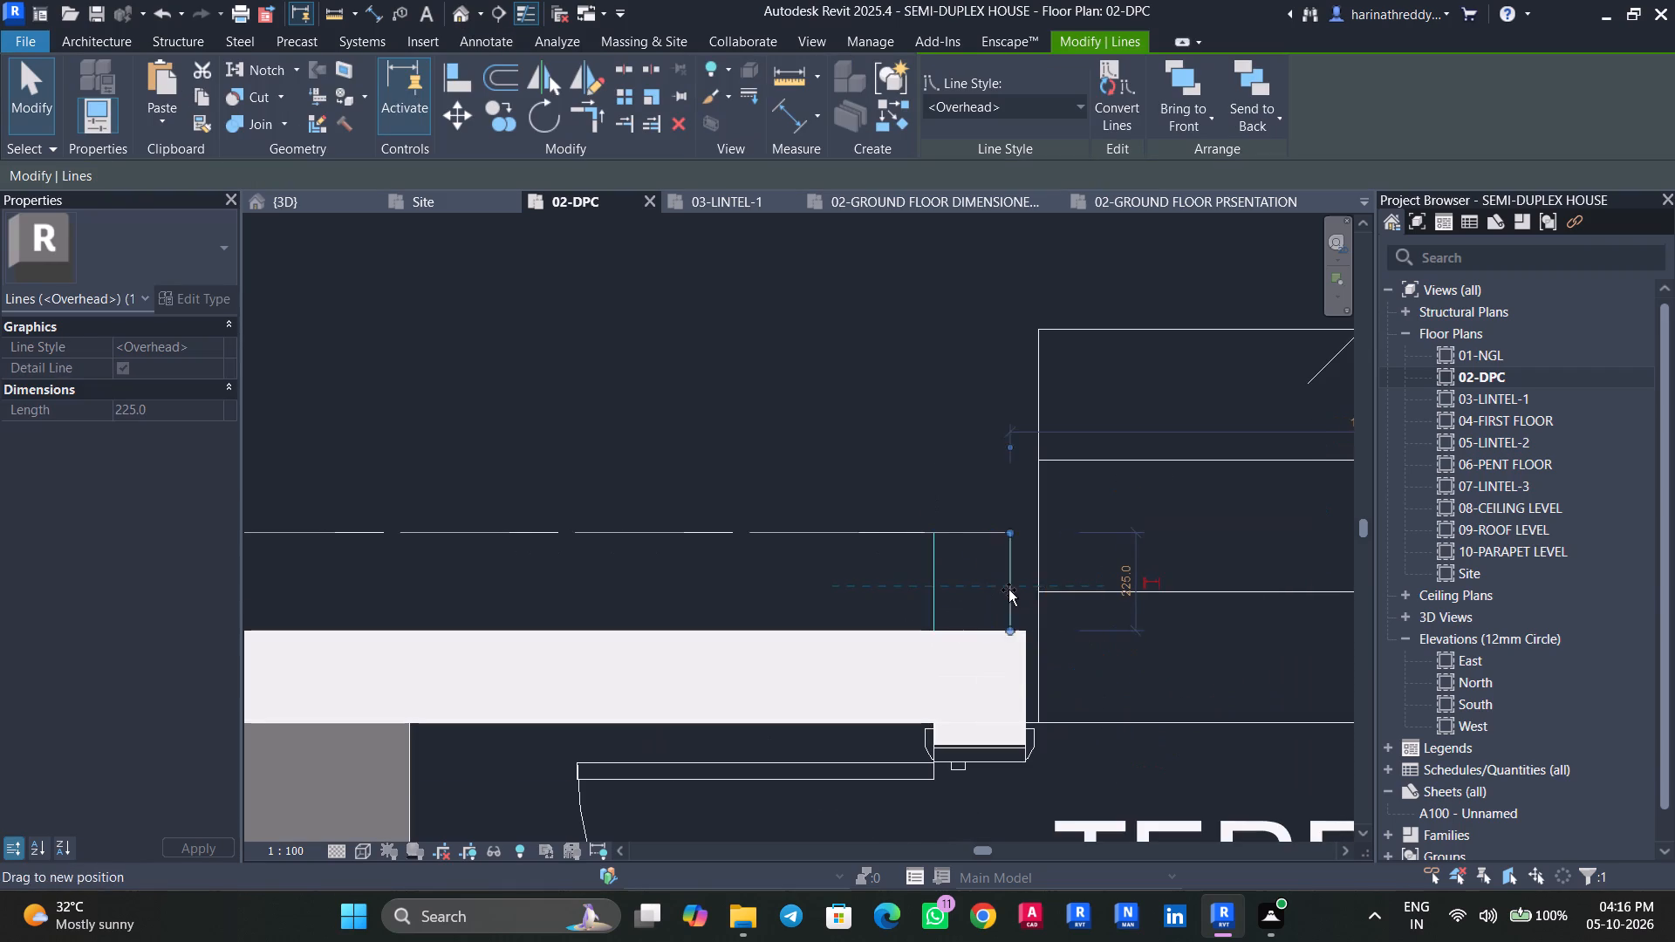
pyautogui.moveTo(1008, 590); pyautogui.dragTo(1034, 591)
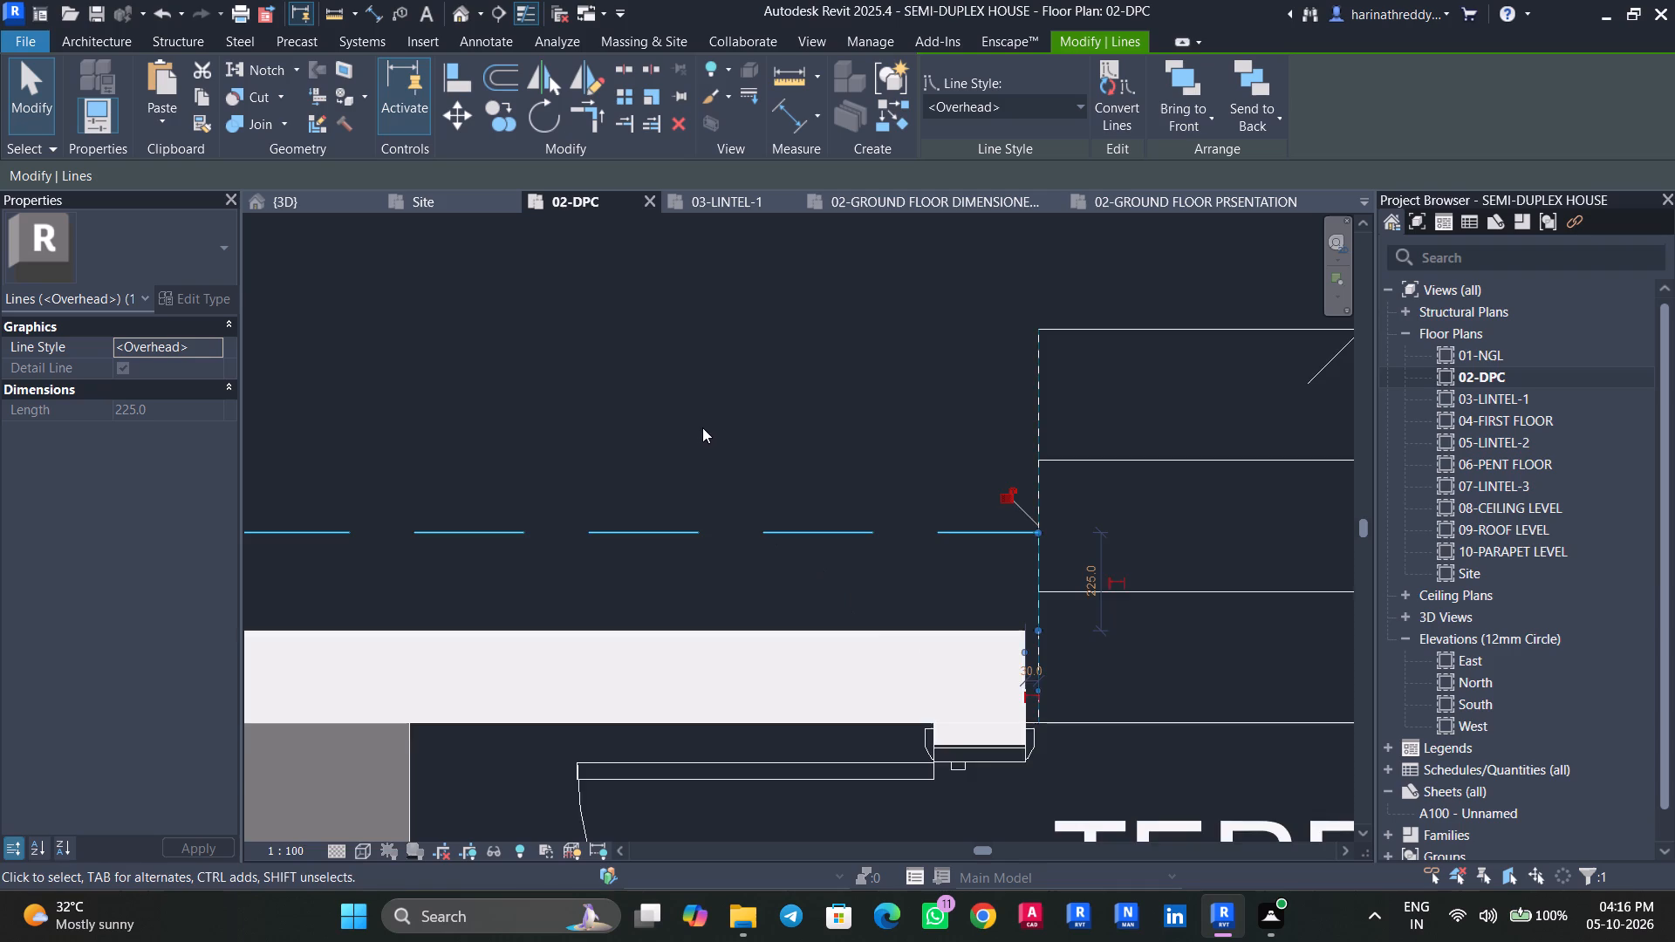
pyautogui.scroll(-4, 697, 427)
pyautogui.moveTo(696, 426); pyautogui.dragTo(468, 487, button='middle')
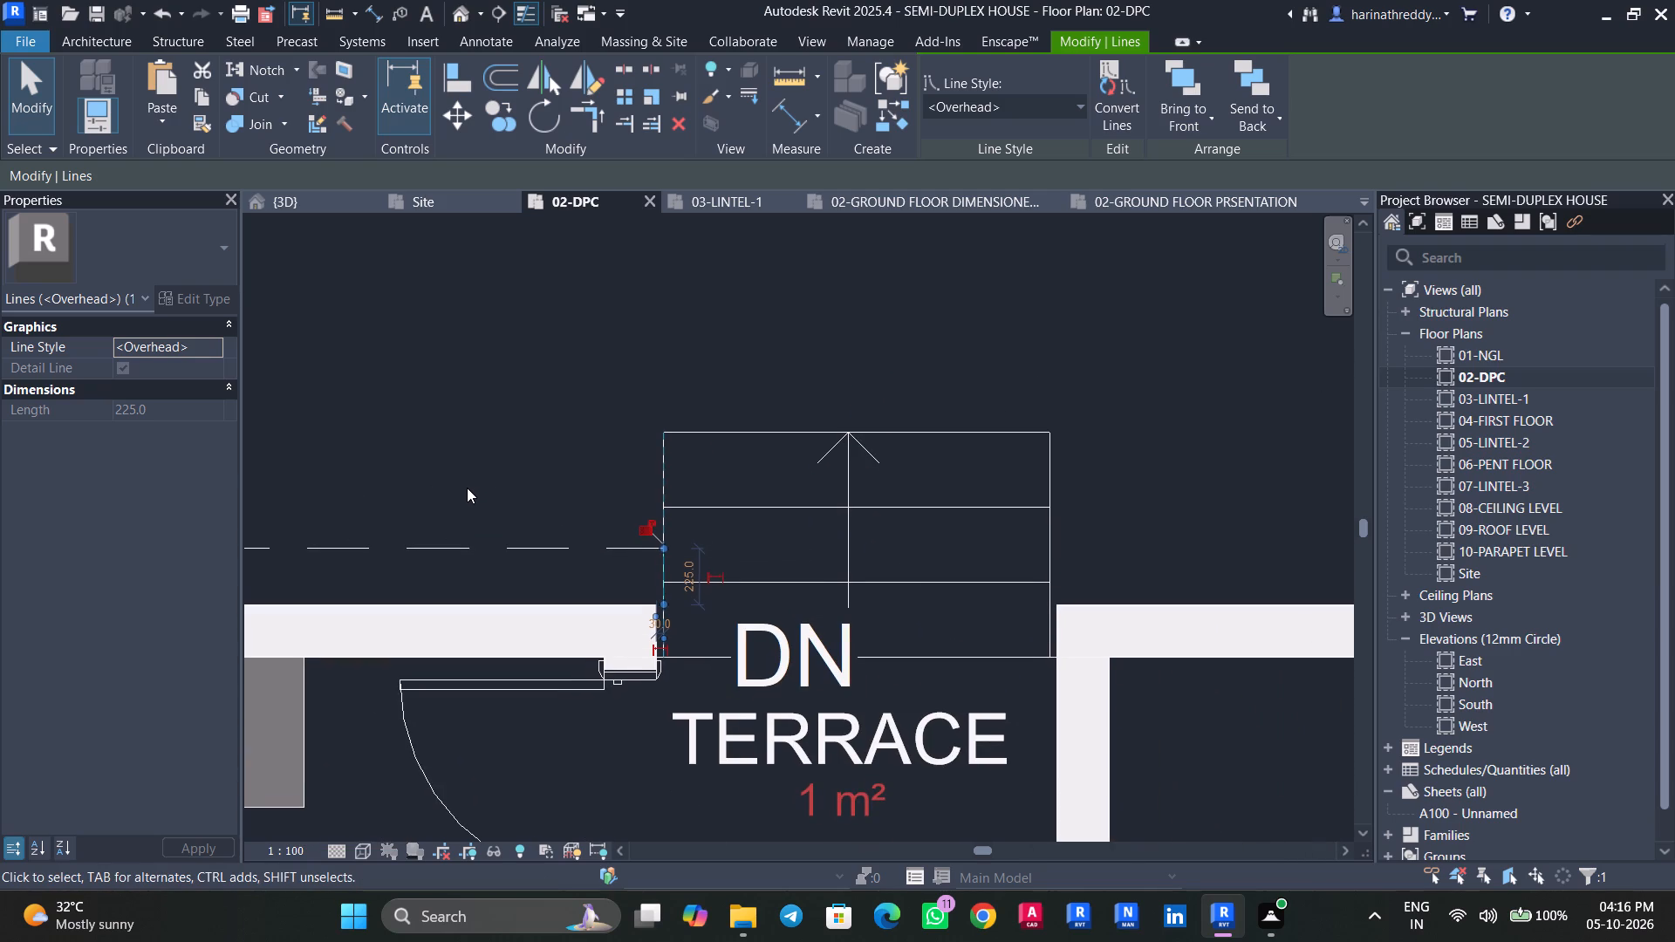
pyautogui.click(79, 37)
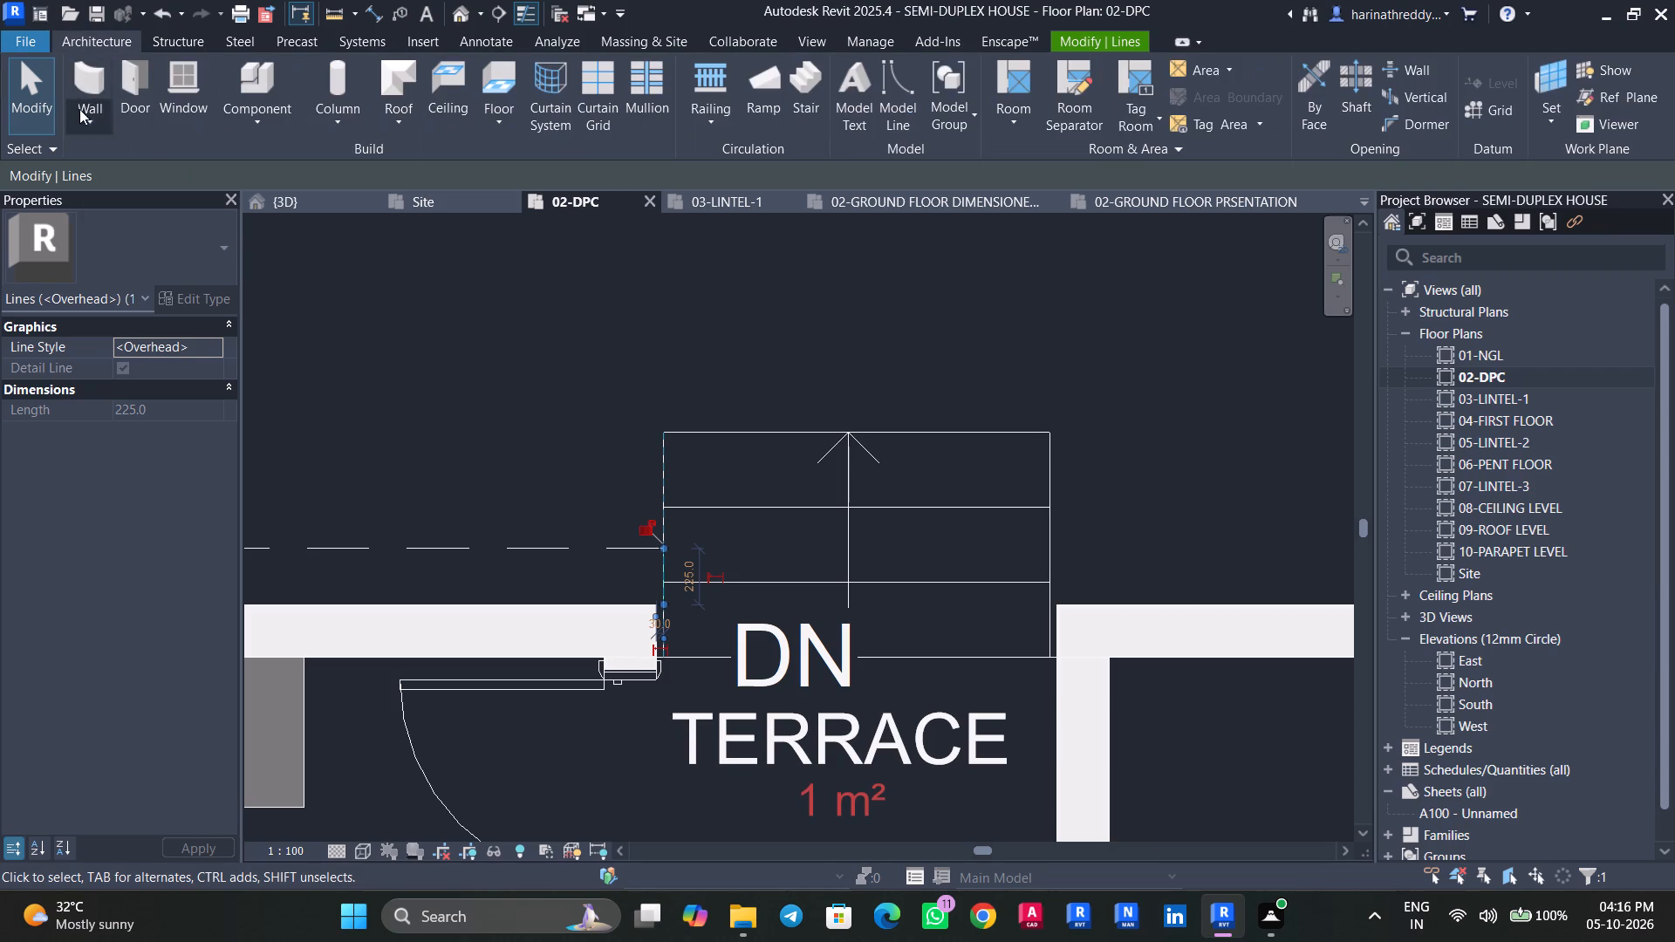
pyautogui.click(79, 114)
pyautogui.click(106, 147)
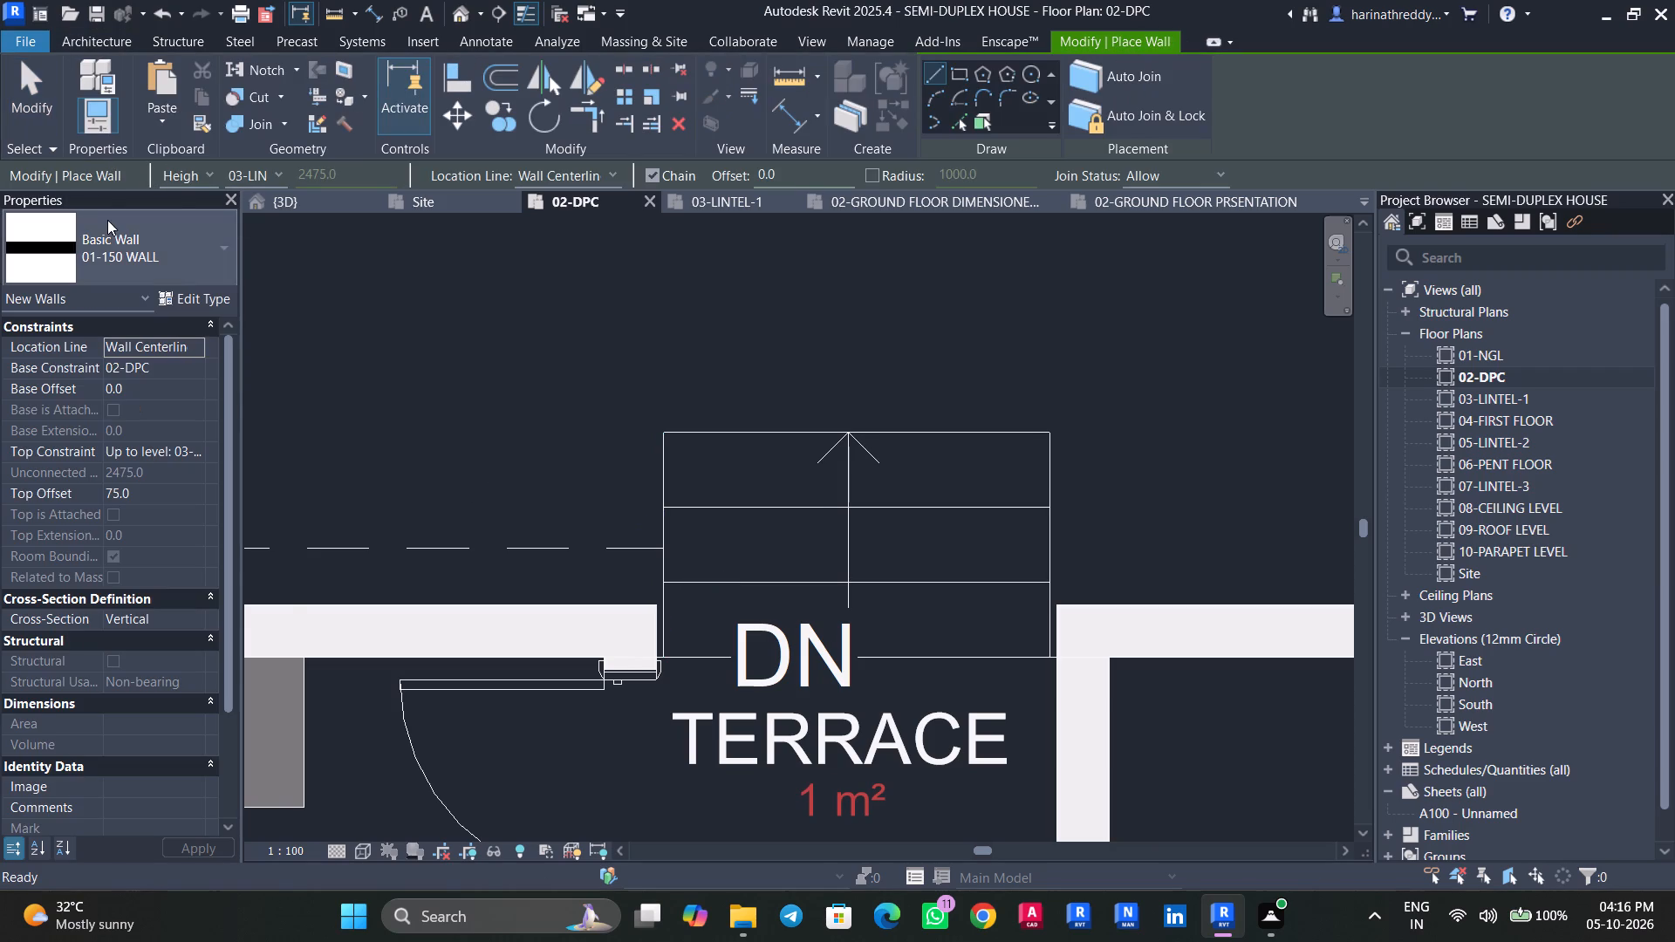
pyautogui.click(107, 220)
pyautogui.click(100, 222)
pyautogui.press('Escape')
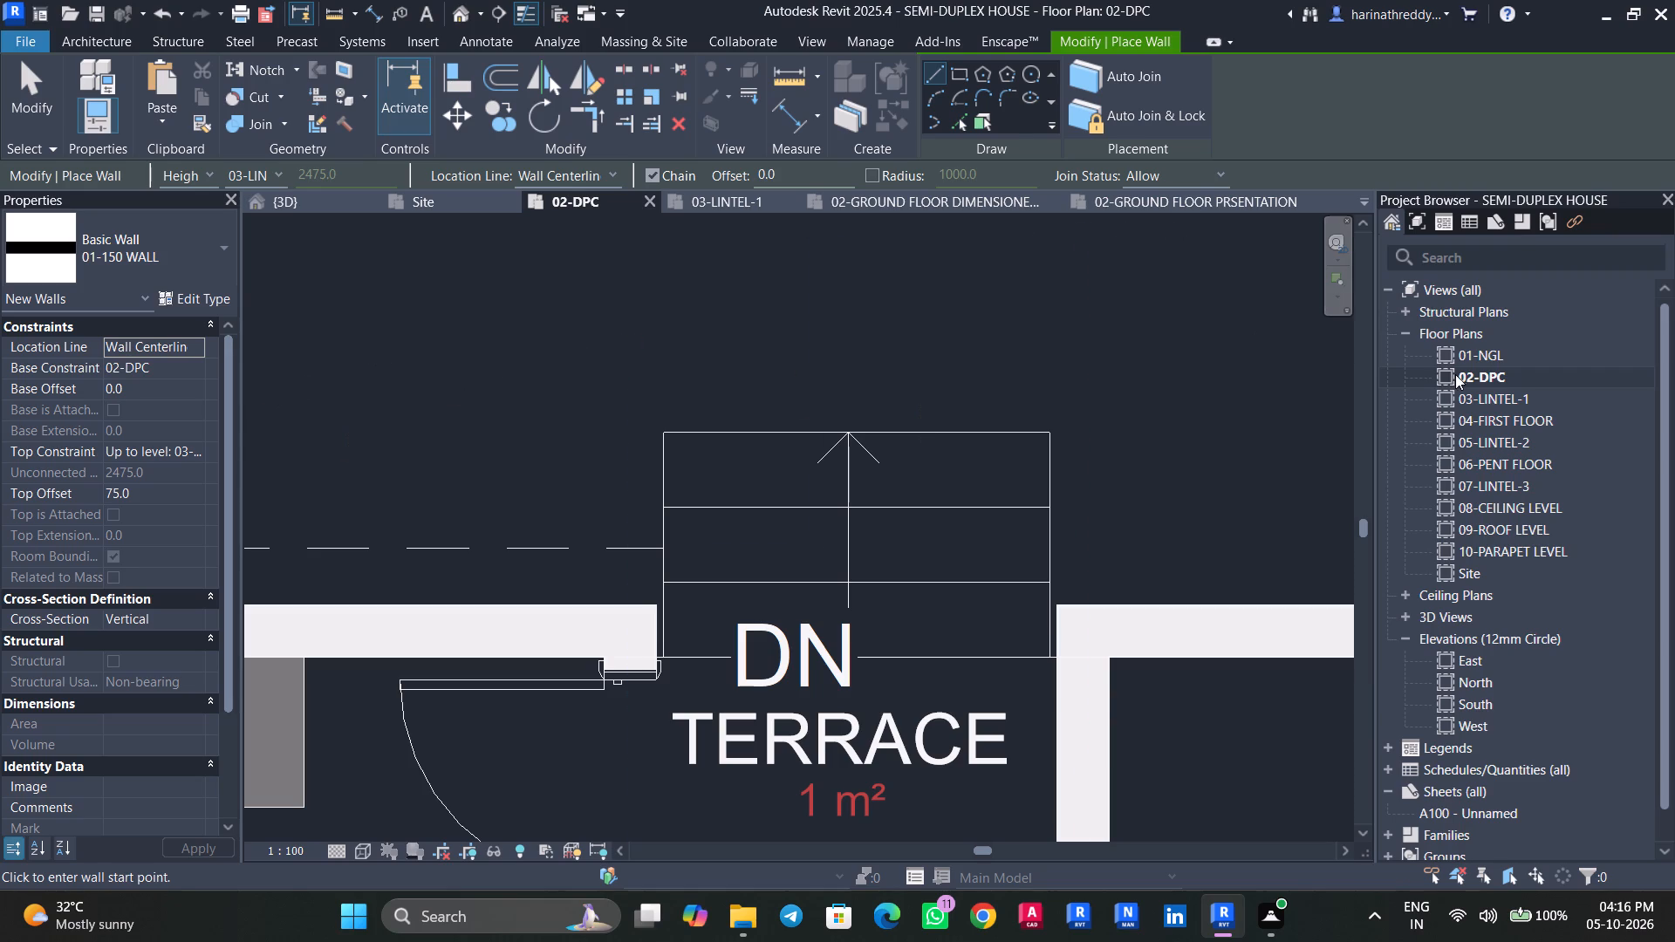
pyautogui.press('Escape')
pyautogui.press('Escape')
# View the 04-FIRST FLOOR plan and return to the 02-DPC plan.
pyautogui.doubleClick(1511, 420)
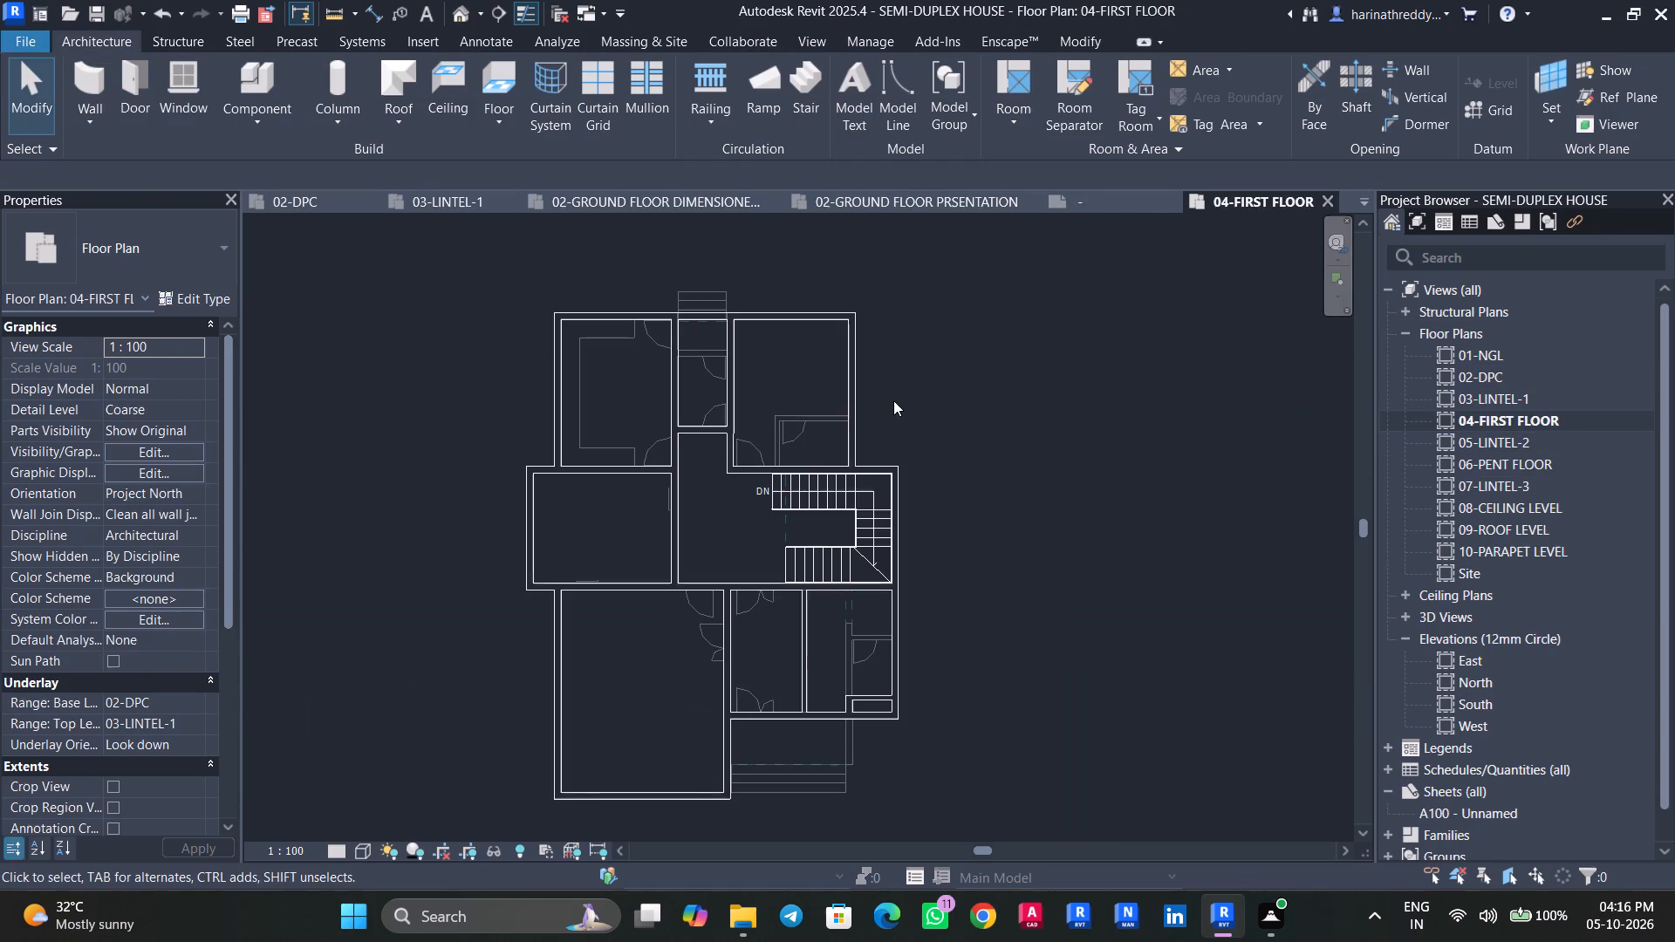
pyautogui.doubleClick(1475, 382)
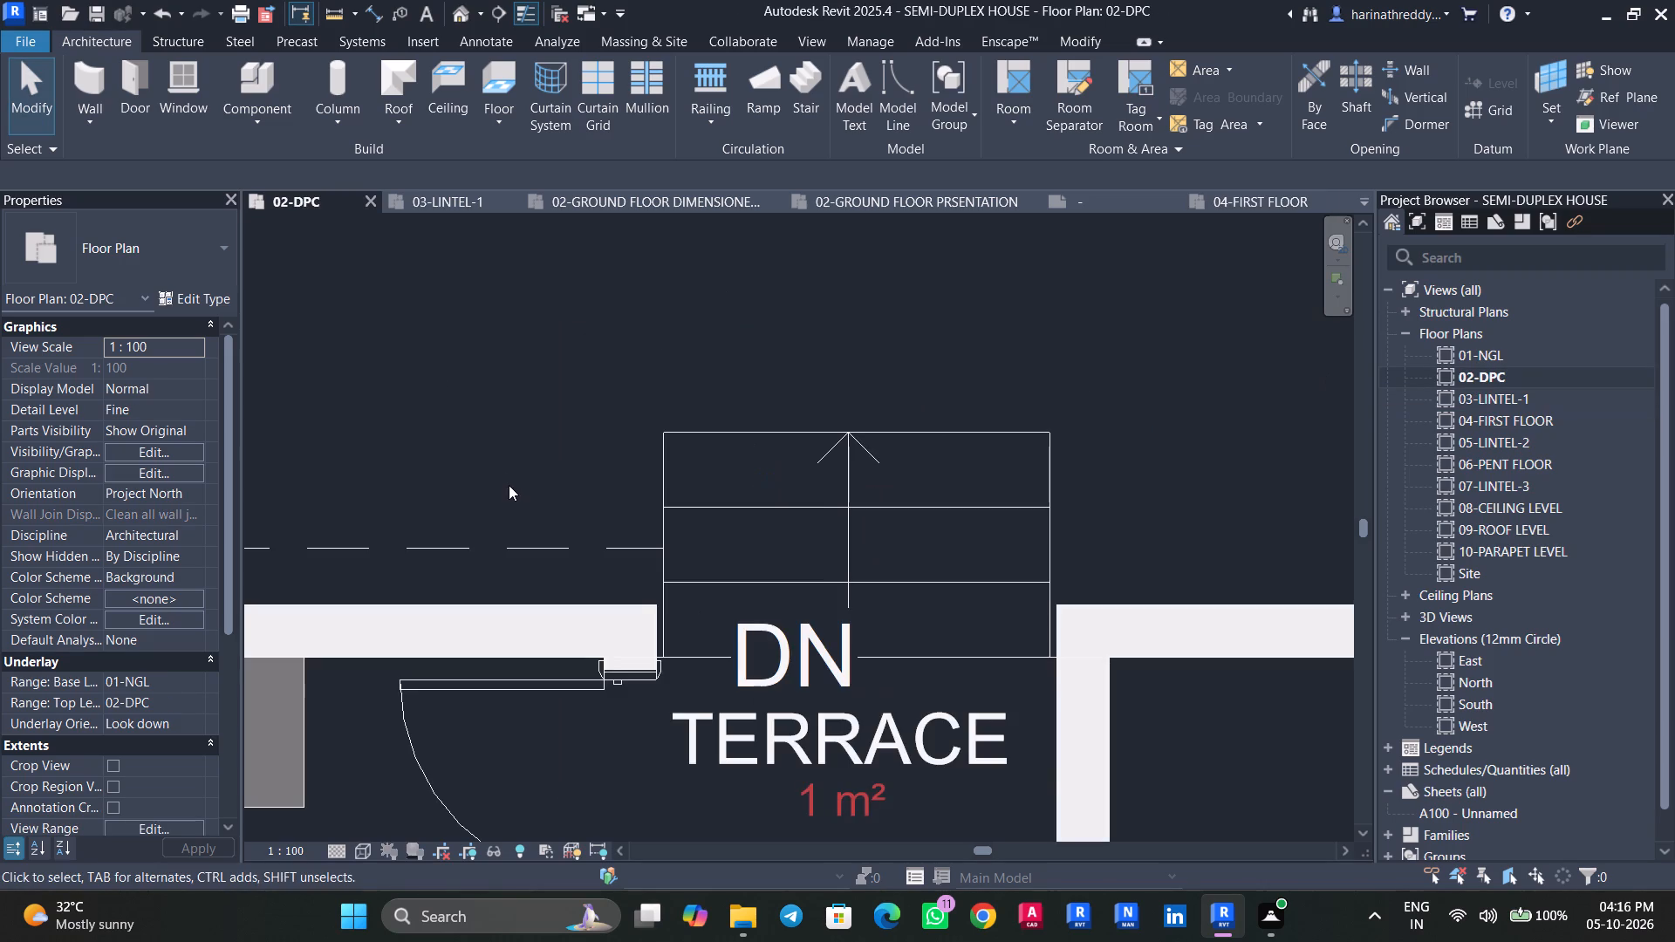
# Delete the short Overhead line joining the kitchen's outer rear corner to the side projection outline.
pyautogui.scroll(-5, 514, 482)
pyautogui.click(509, 499)
pyautogui.click(467, 511)
pyautogui.moveTo(463, 468); pyautogui.dragTo(796, 290, button='middle')
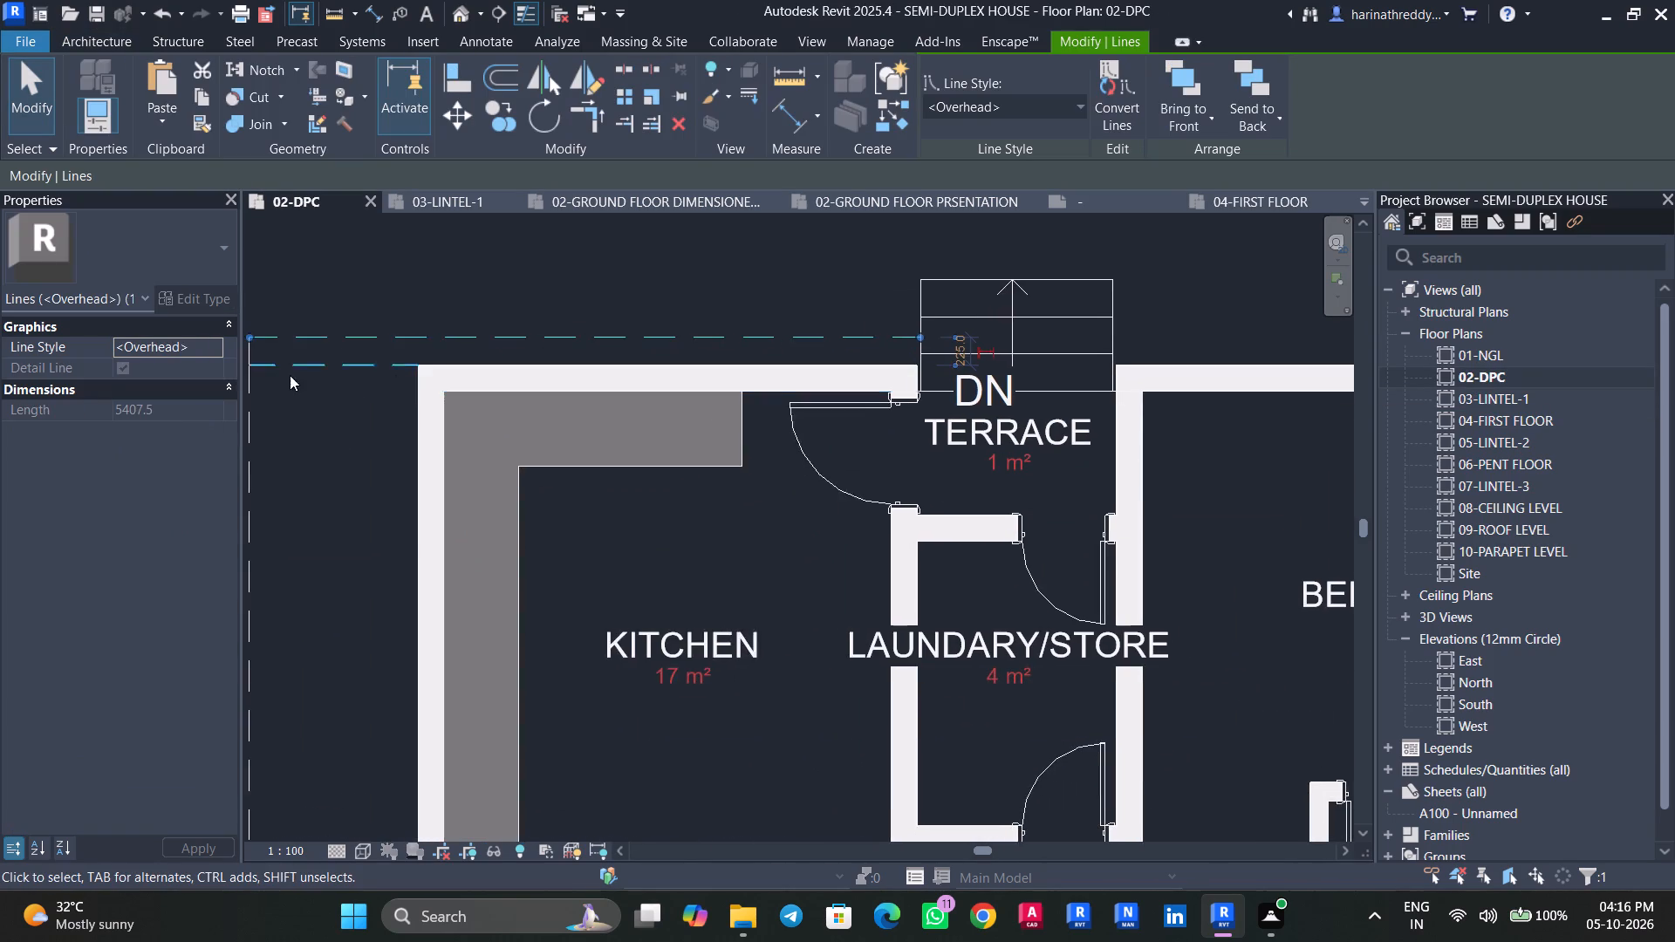
pyautogui.scroll(-4, 355, 386)
pyautogui.moveTo(339, 402); pyautogui.dragTo(523, 346, button='middle')
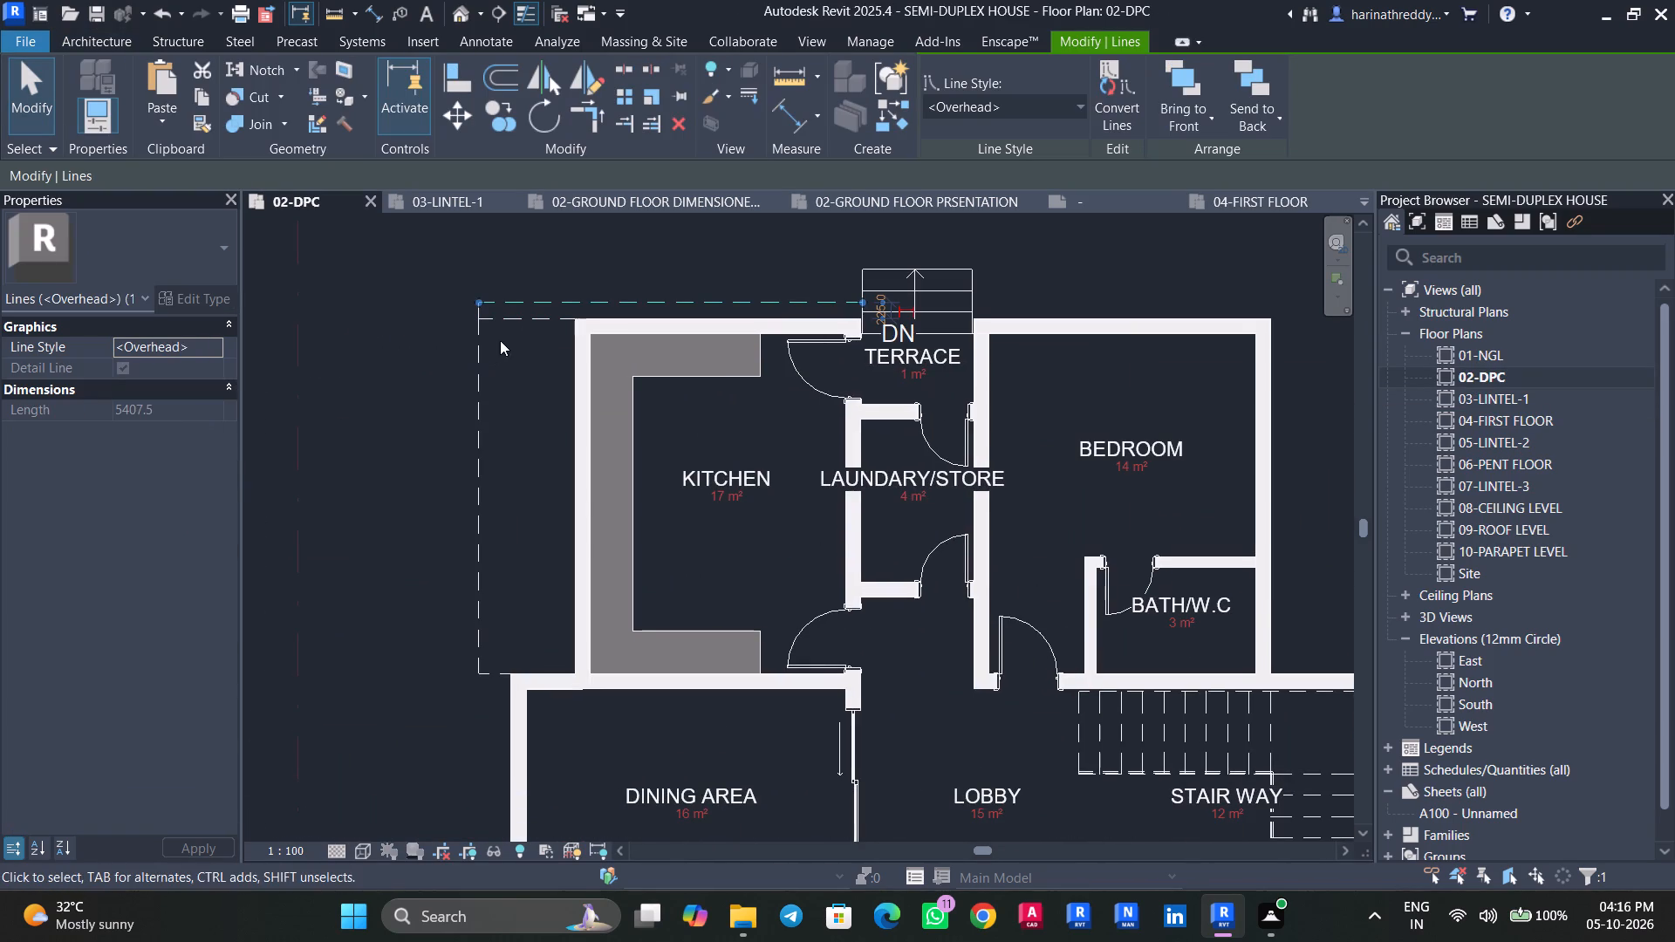
pyautogui.press('Escape')
pyautogui.click(522, 324)
pyautogui.scroll(4, 518, 322)
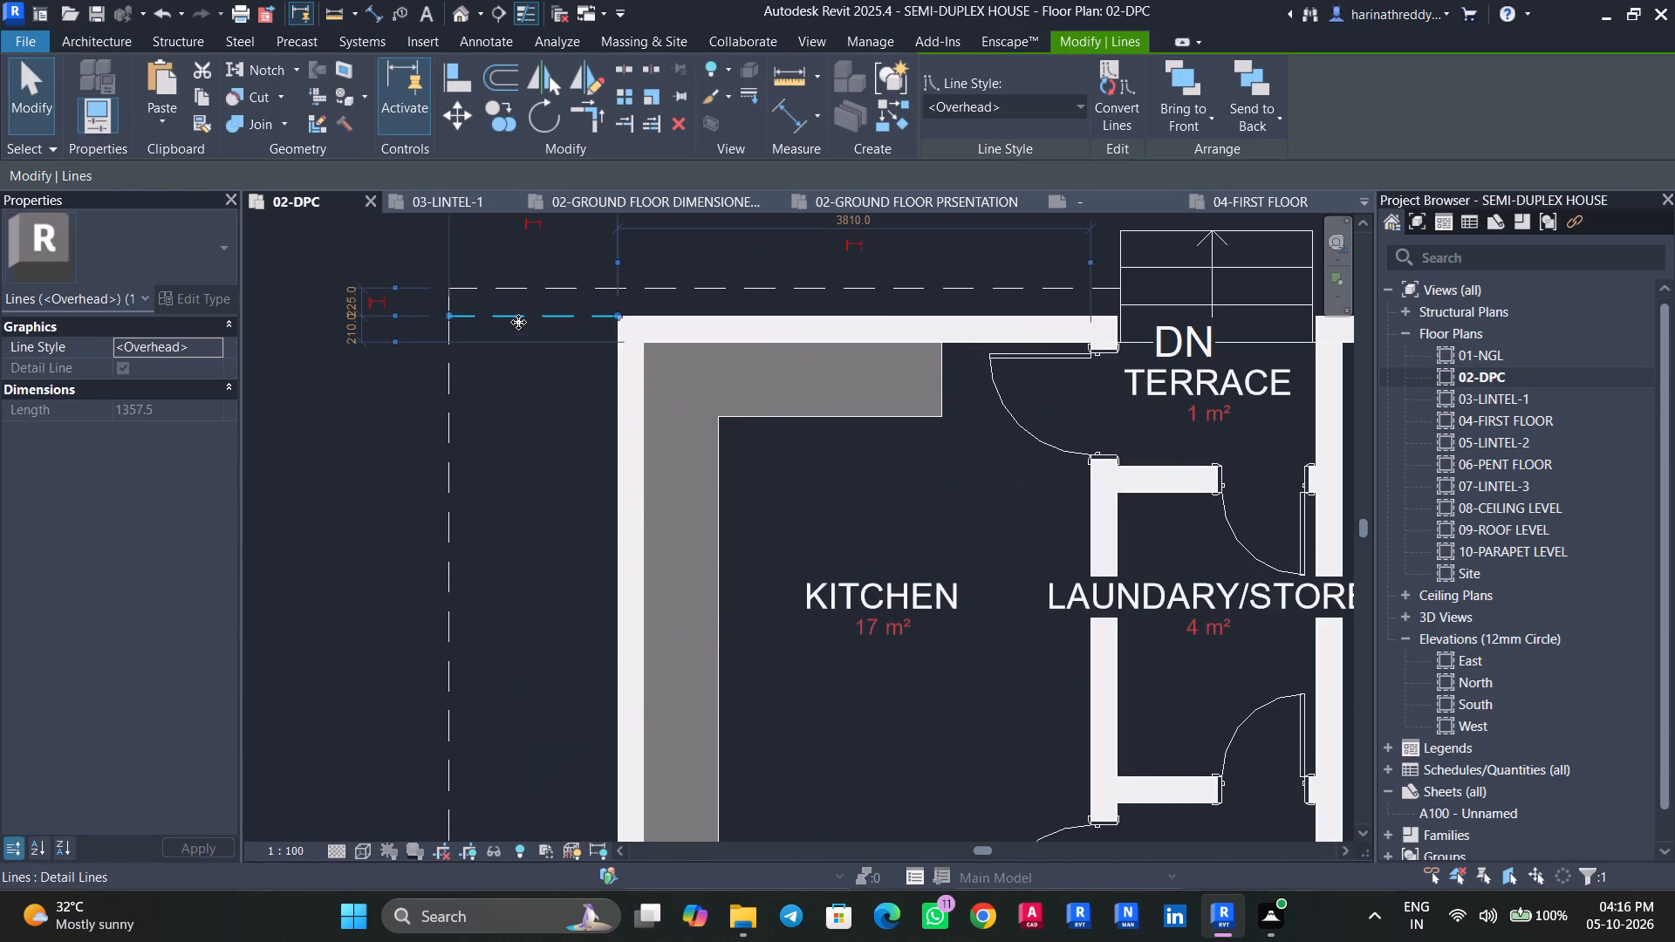
pyautogui.press('Delete')
# Copy the Overhead outlines around the kitchen, living room and entrance and paste them aligned into the 04-FIRST FLOOR floor plan view.
pyautogui.click(525, 289)
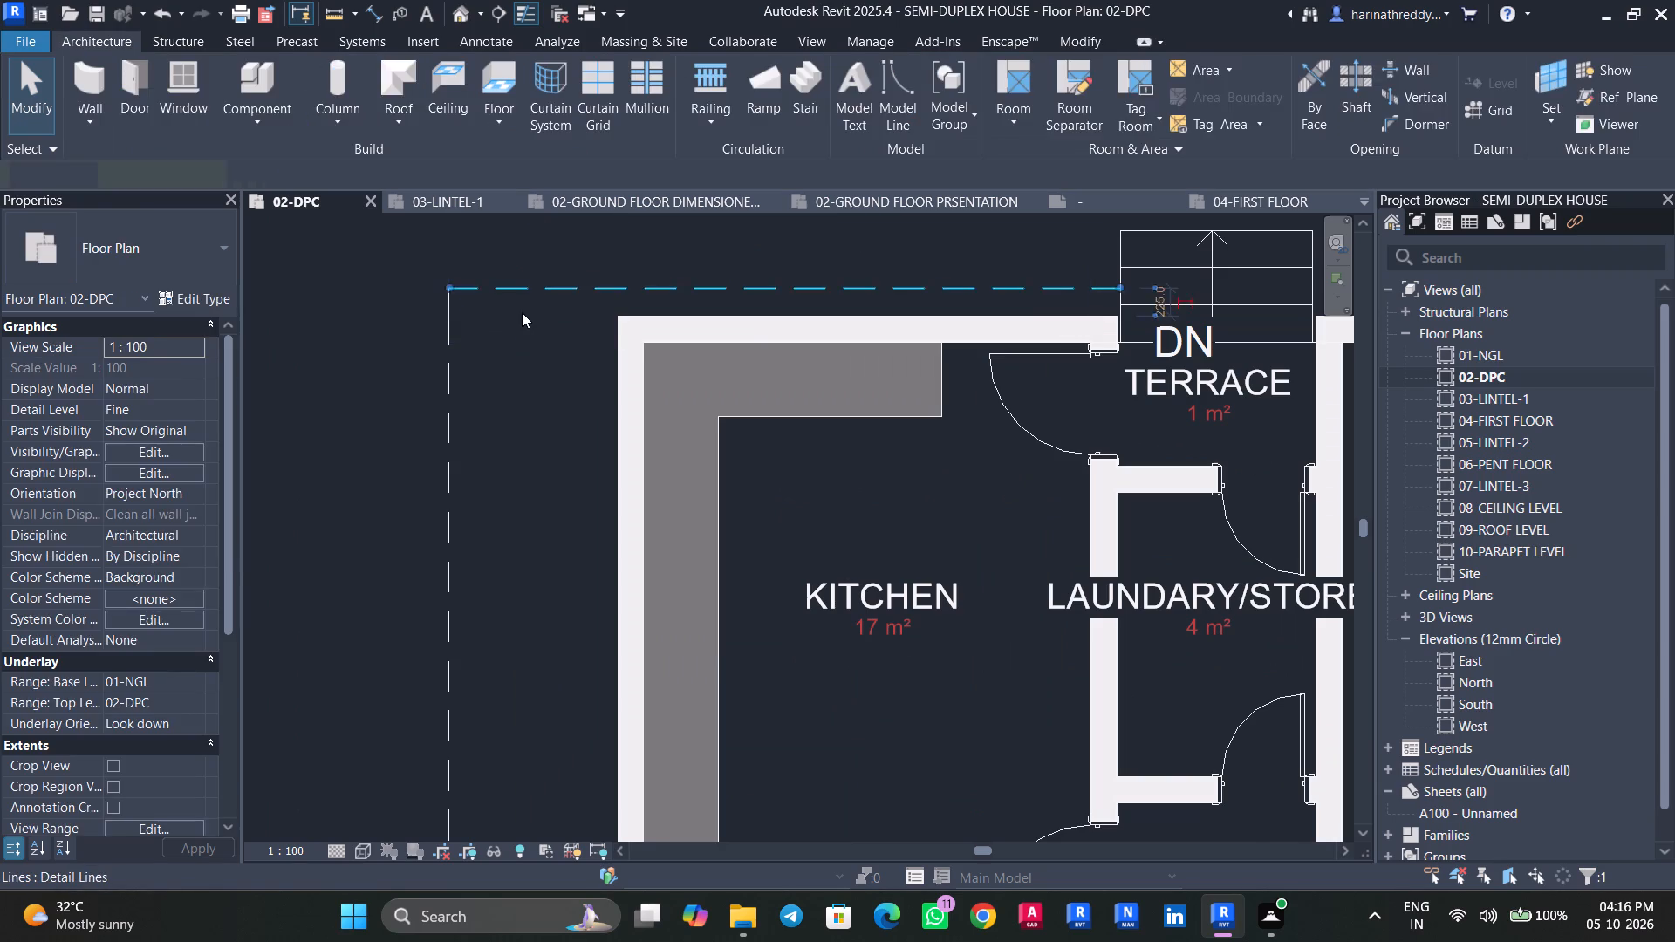
pyautogui.scroll(-5, 522, 312)
pyautogui.keyDown('ctrl'); pyautogui.click(482, 407); pyautogui.keyUp('ctrl')
pyautogui.moveTo(524, 504); pyautogui.dragTo(509, 264, button='middle')
pyautogui.scroll(4, 502, 418)
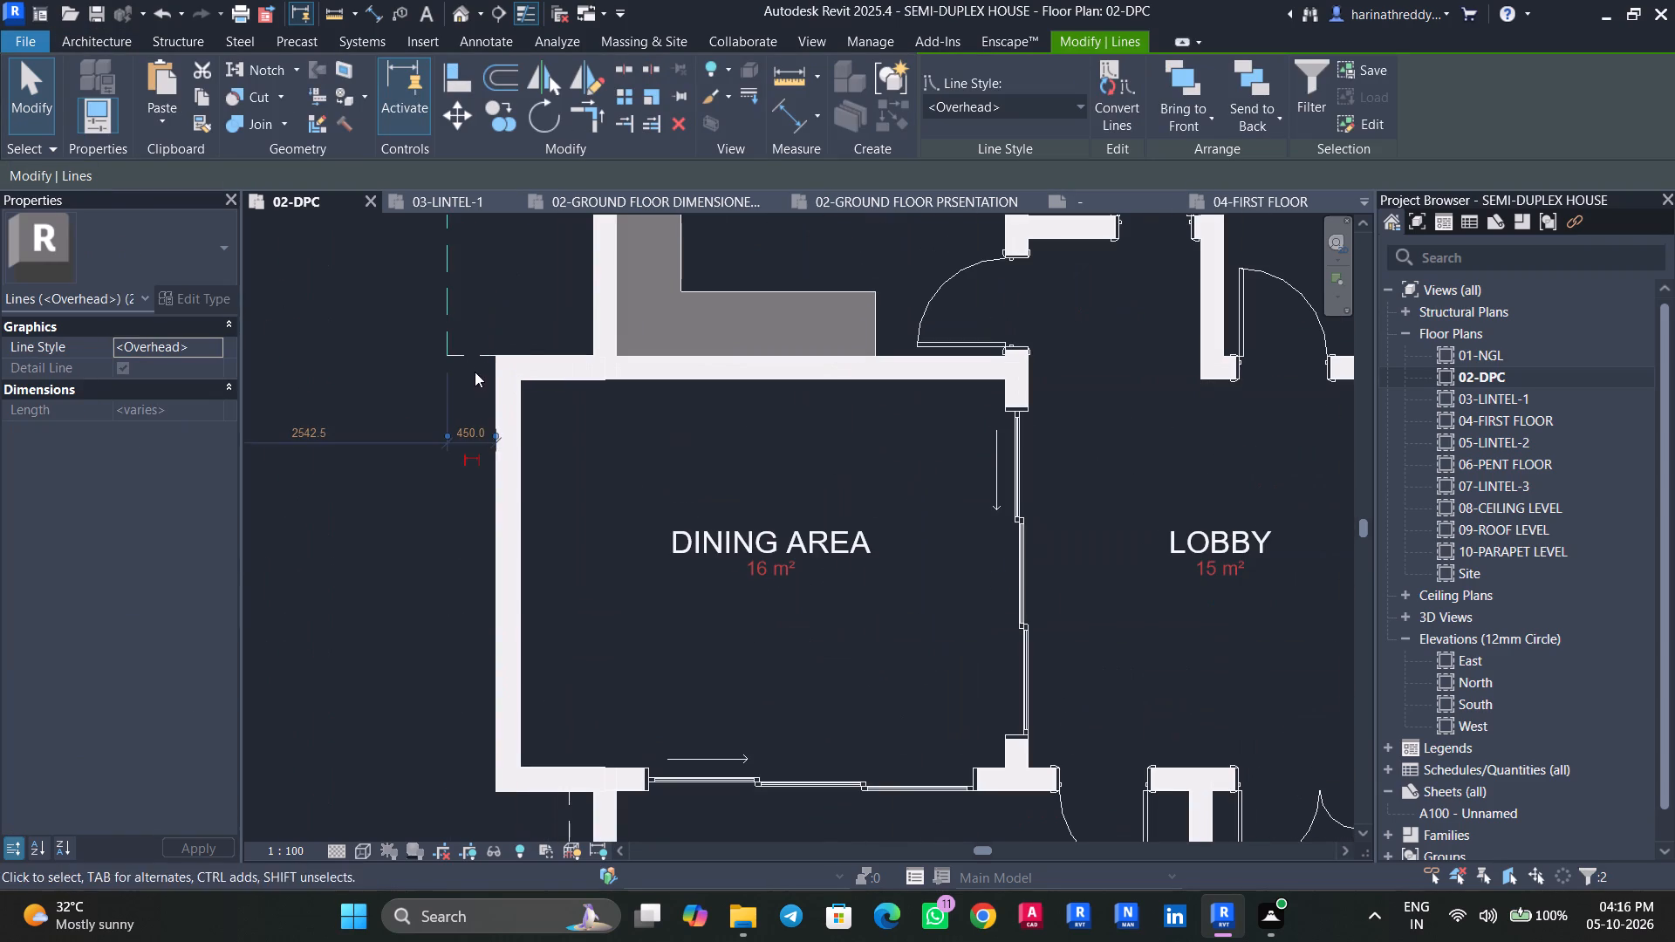
pyautogui.keyDown('ctrl'); pyautogui.click(472, 357); pyautogui.keyUp('ctrl')
pyautogui.moveTo(418, 520); pyautogui.dragTo(418, 17, button='middle')
pyautogui.scroll(4, 569, 375)
pyautogui.keyDown('ctrl'); pyautogui.click(568, 371); pyautogui.keyUp('ctrl')
pyautogui.moveTo(526, 276); pyautogui.dragTo(471, 410, button='middle')
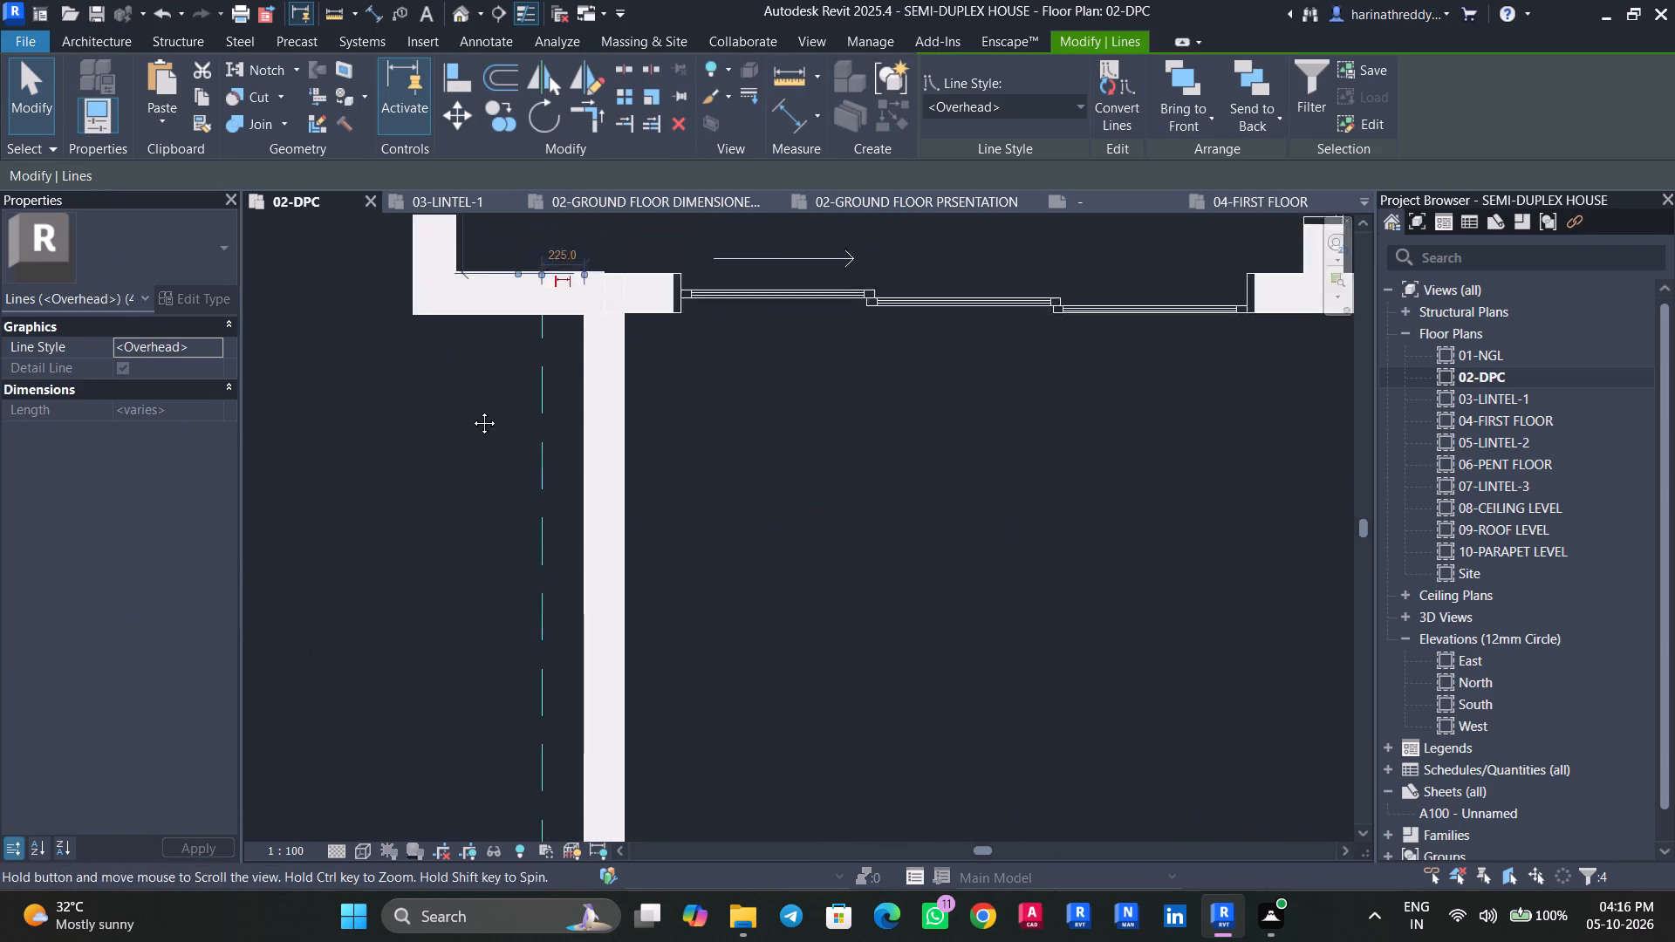
pyautogui.moveTo(471, 410); pyautogui.dragTo(470, 413, button='middle')
pyautogui.scroll(2, 470, 414)
pyautogui.scroll(-7, 470, 413)
pyautogui.moveTo(424, 562); pyautogui.dragTo(507, 0, button='middle')
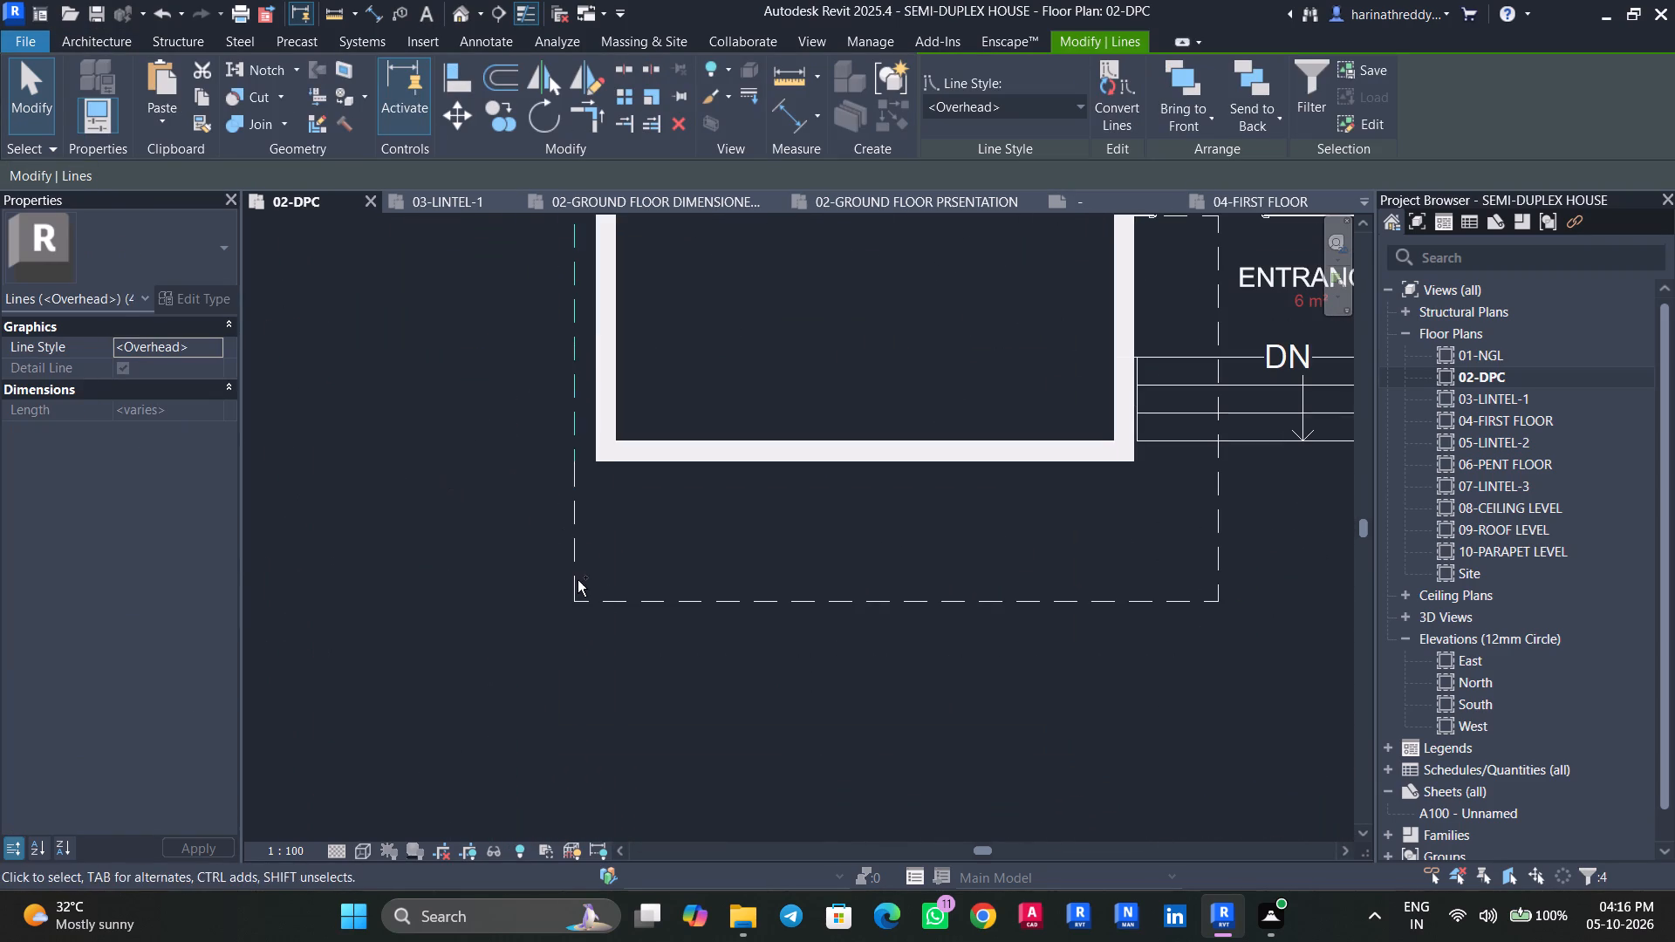
pyautogui.keyDown('ctrl'); pyautogui.click(578, 578); pyautogui.keyUp('ctrl')
pyautogui.keyDown('ctrl'); pyautogui.click(653, 602); pyautogui.keyUp('ctrl')
pyautogui.moveTo(763, 548); pyautogui.dragTo(196, 663, button='middle')
pyautogui.keyDown('ctrl'); pyautogui.click(644, 621); pyautogui.keyUp('ctrl')
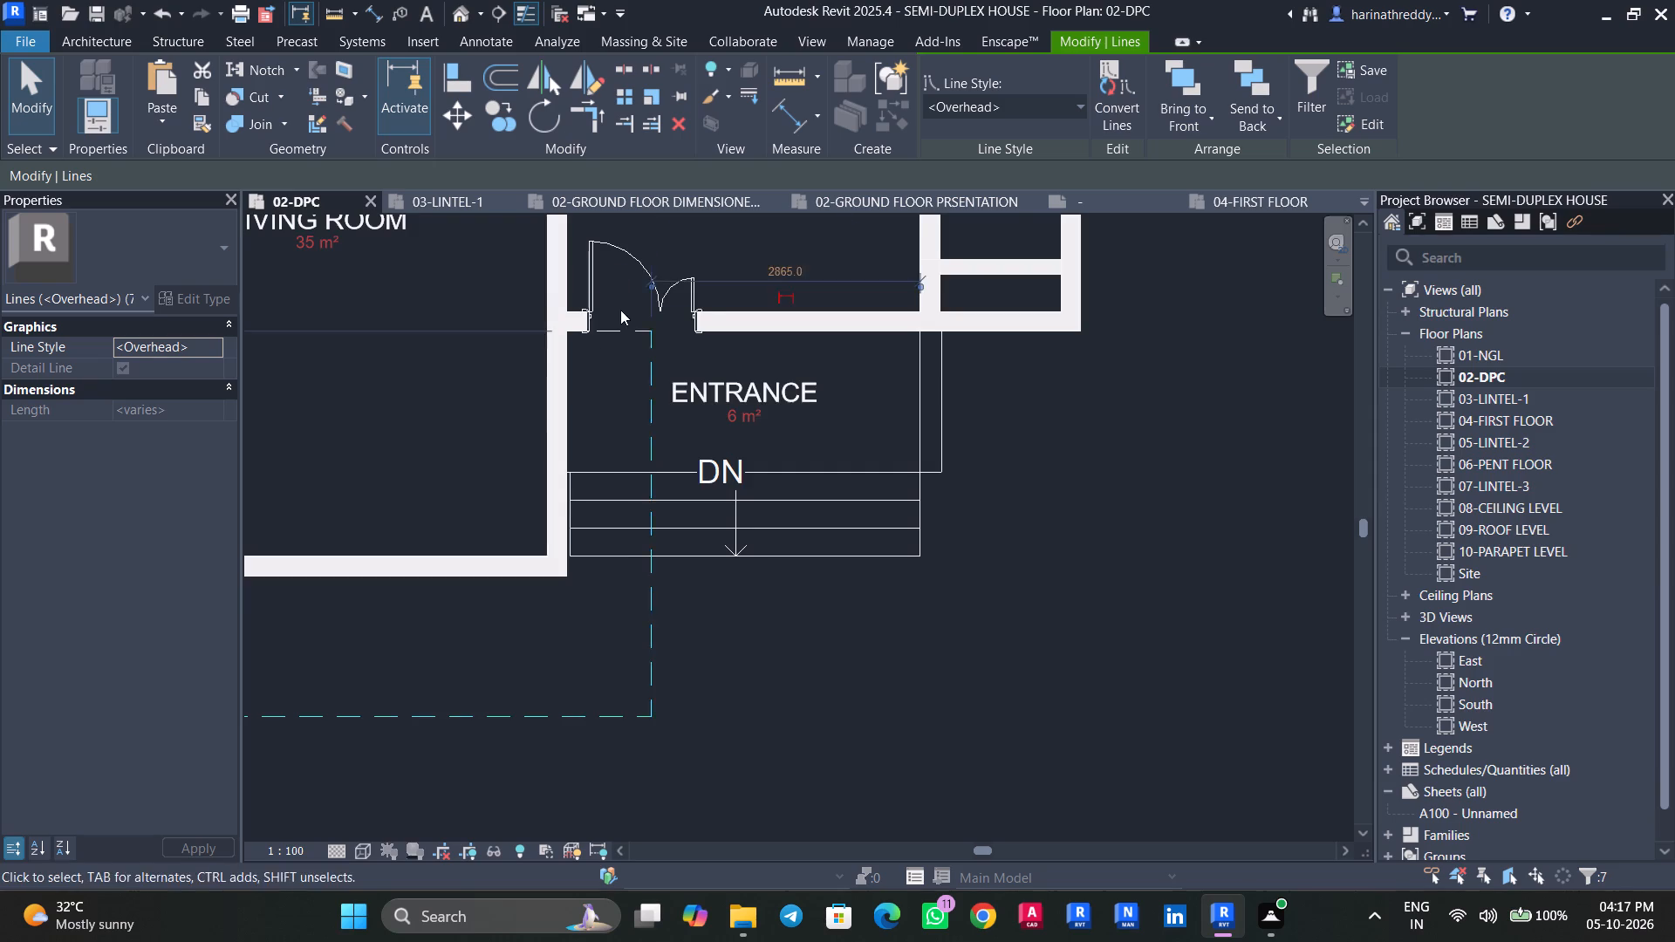
pyautogui.scroll(5, 620, 311)
pyautogui.keyDown('ctrl'); pyautogui.click(619, 358); pyautogui.keyUp('ctrl')
pyautogui.scroll(-14, 605, 413)
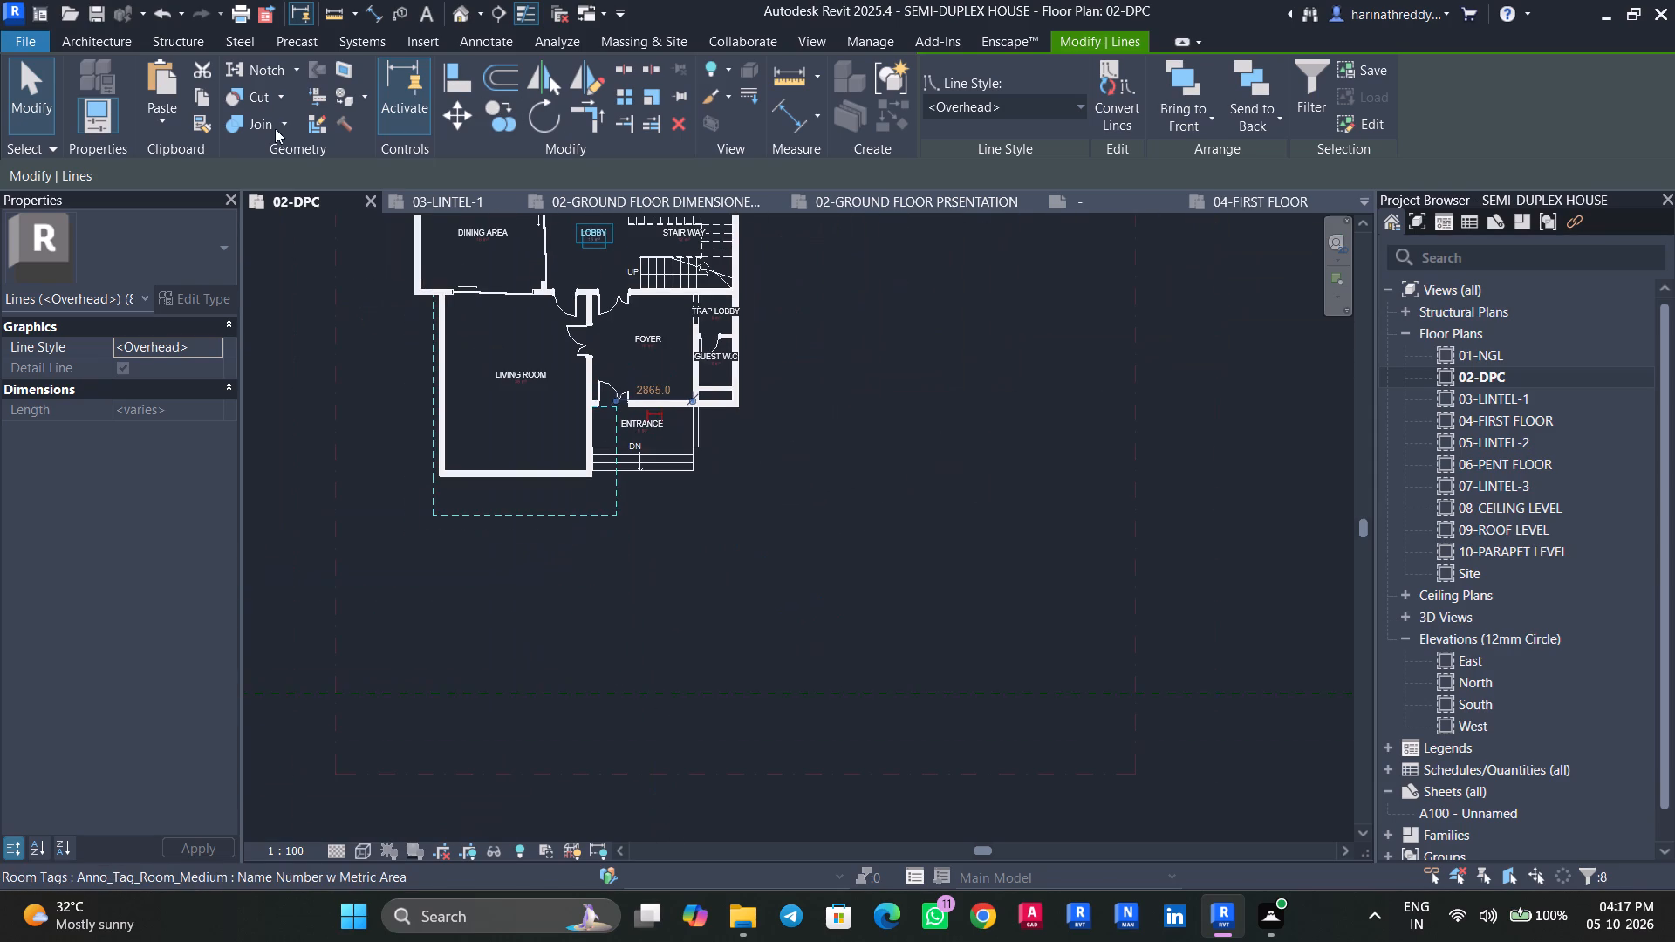
pyautogui.tripleClick(193, 106)
pyautogui.click(193, 106)
pyautogui.click(179, 118)
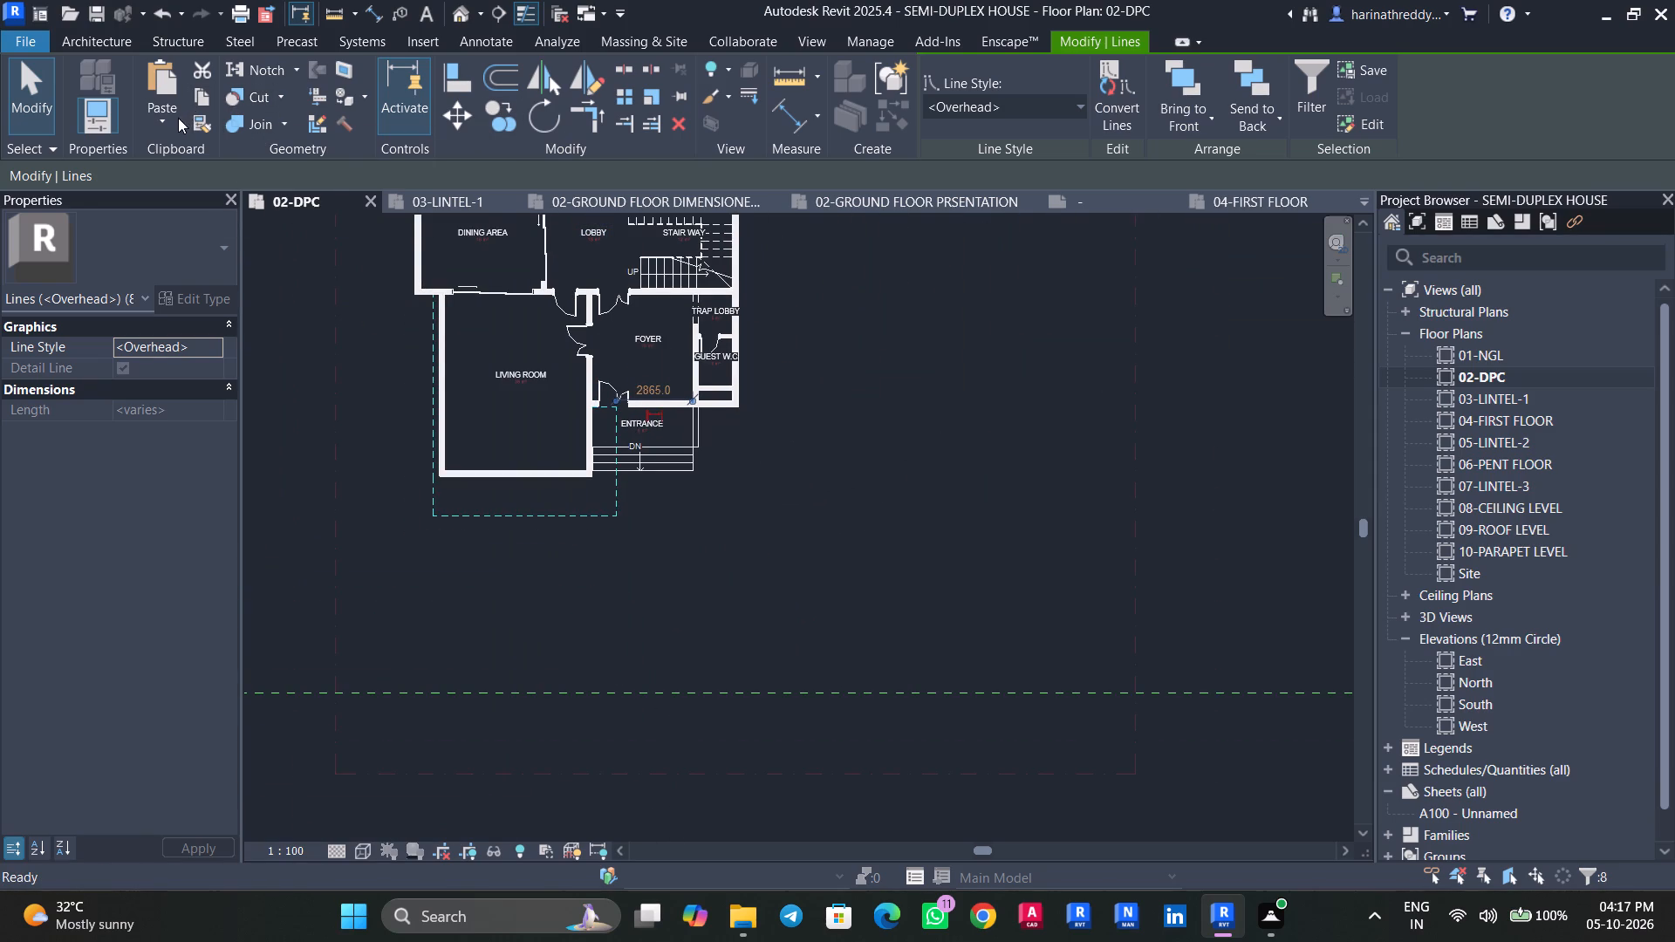
pyautogui.doubleClick(197, 102)
pyautogui.click(163, 133)
pyautogui.click(262, 262)
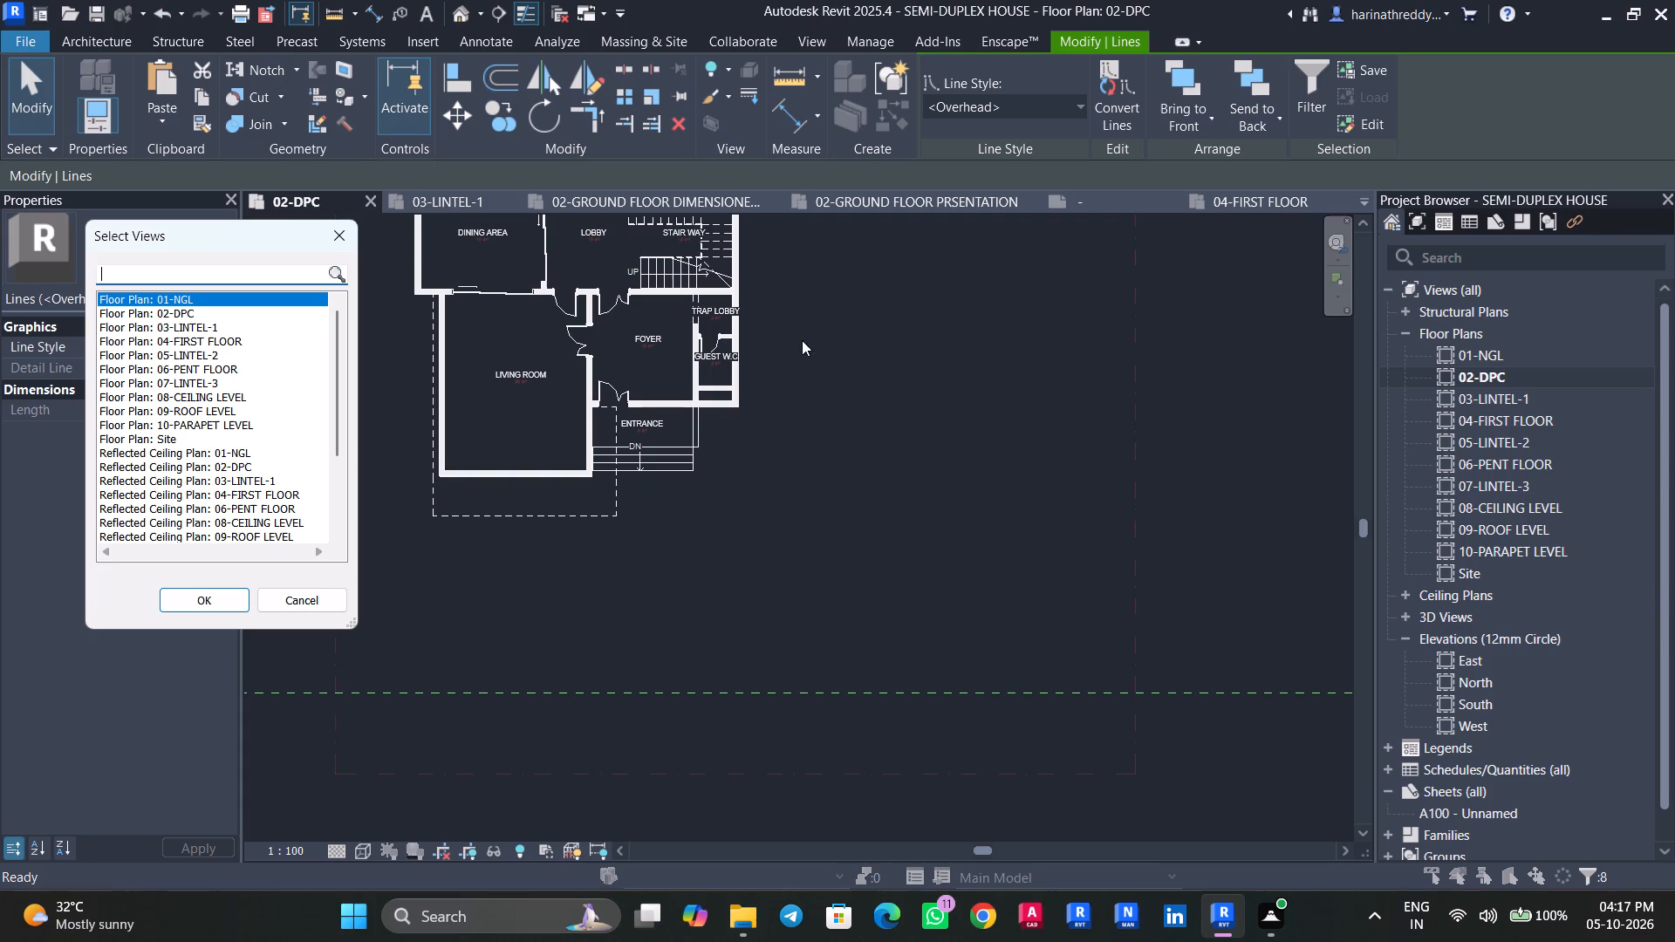
pyautogui.click(205, 332)
pyautogui.click(205, 339)
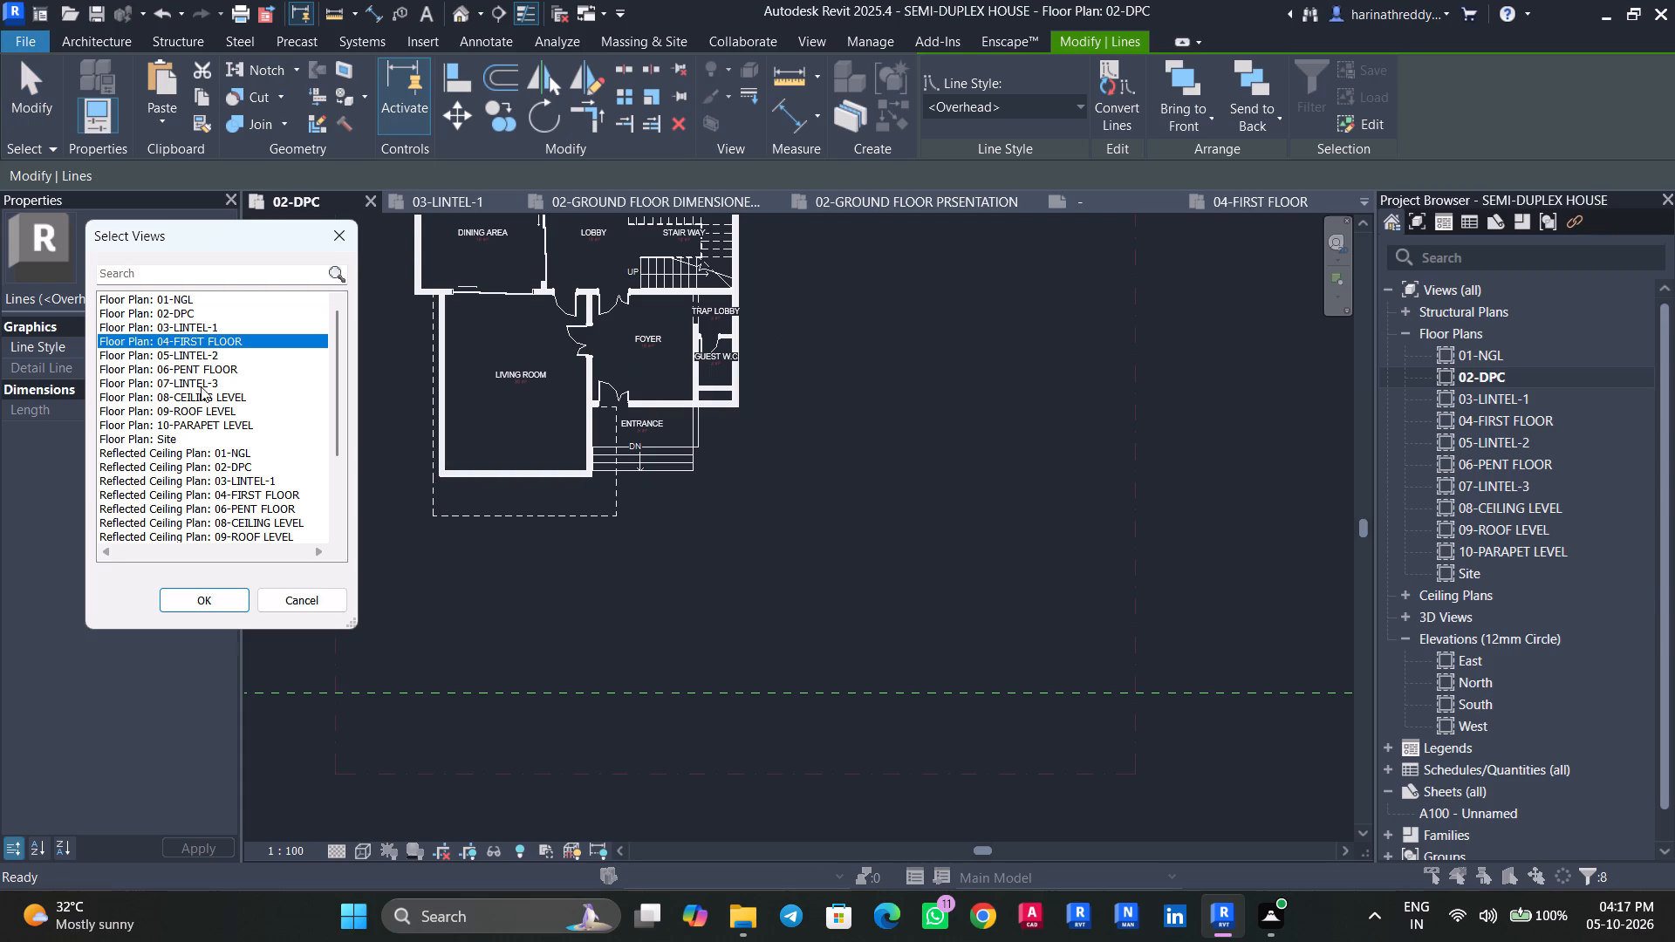
pyautogui.click(179, 592)
# On the 04-FIRST FLOOR plan, duplicate the 01-225 WALL type for the dining area's outer wall and its two short return walls.
pyautogui.doubleClick(1493, 417)
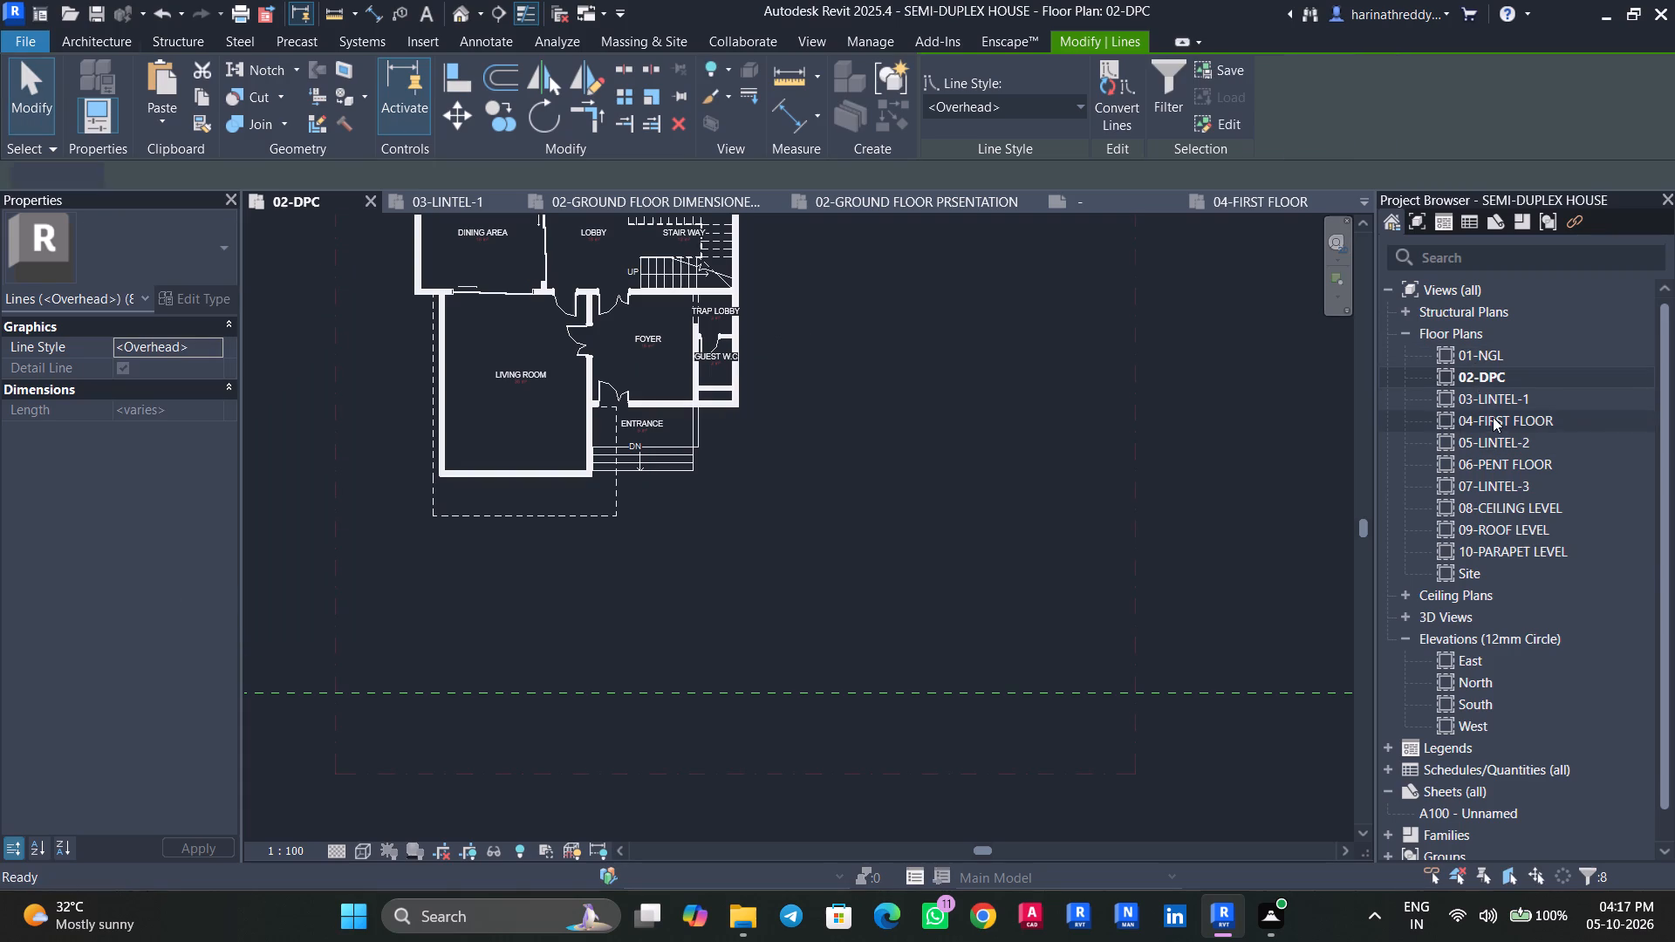
pyautogui.scroll(4, 522, 537)
pyautogui.press('Escape')
pyautogui.press('Escape')
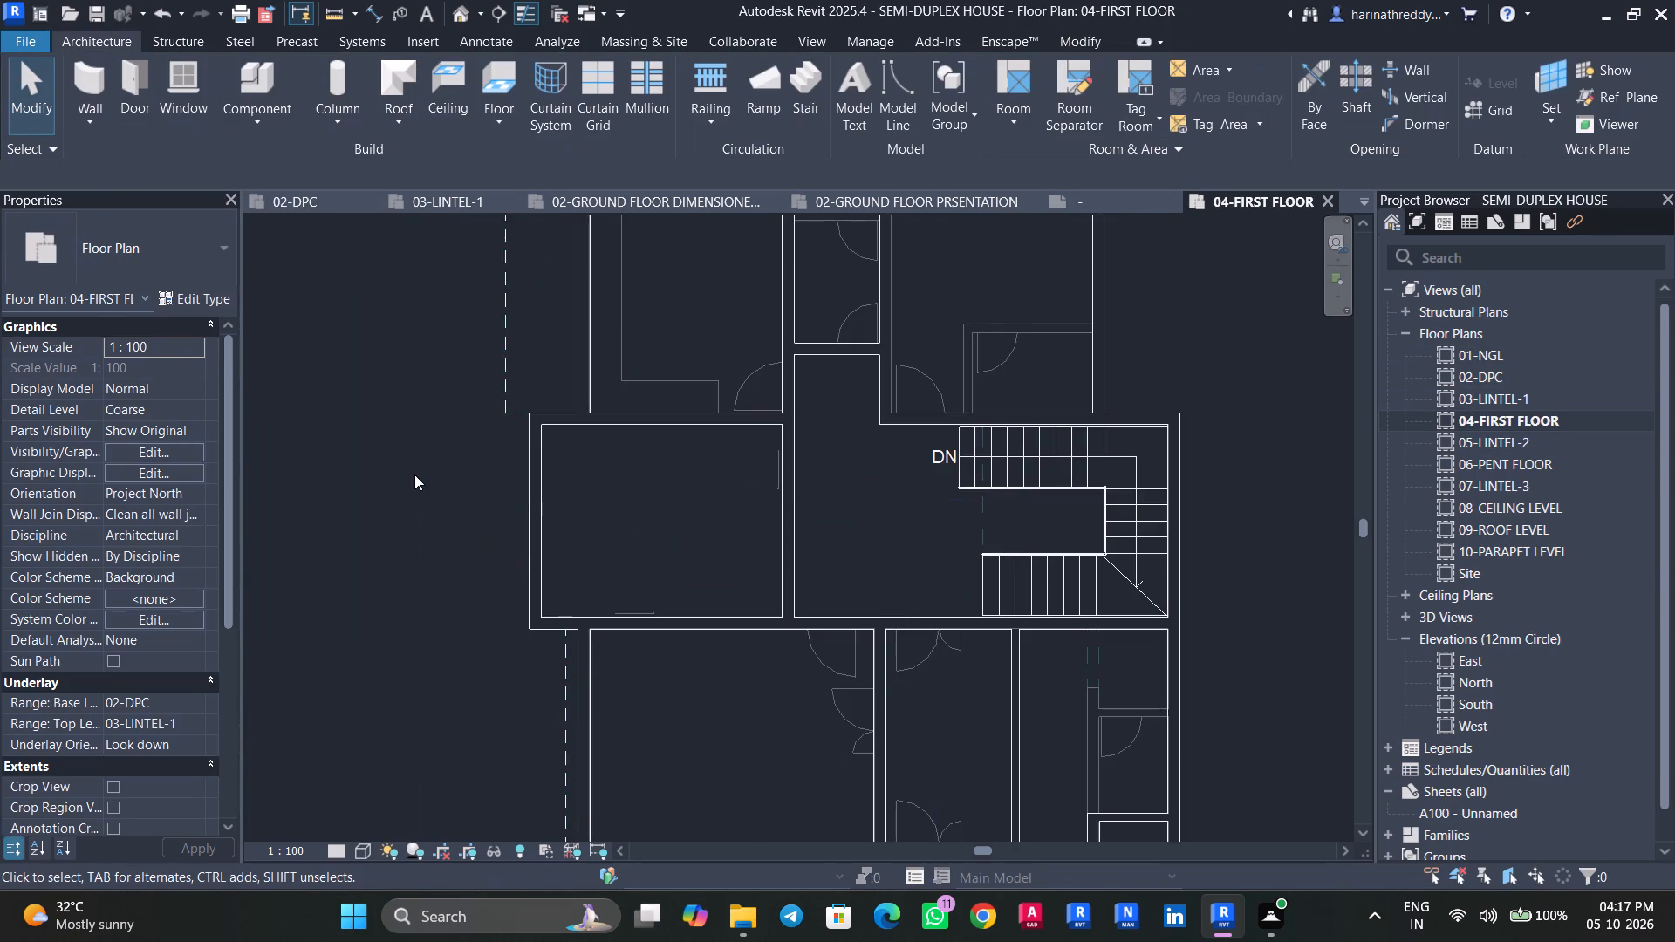
pyautogui.scroll(-3, 414, 474)
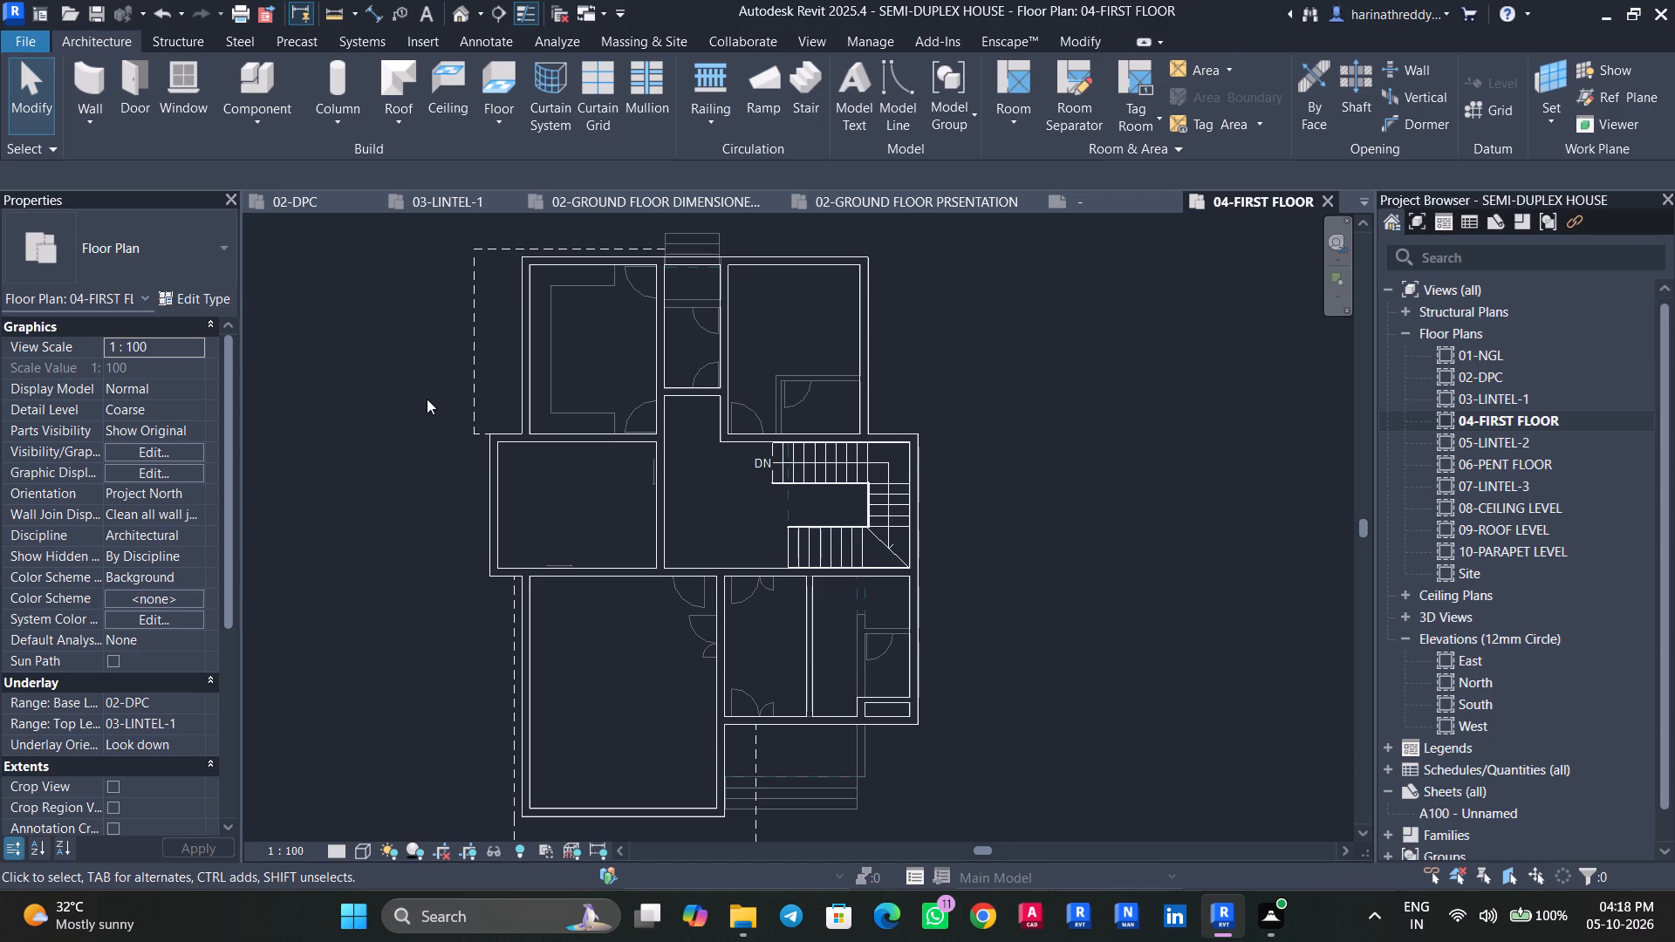
pyautogui.click(490, 509)
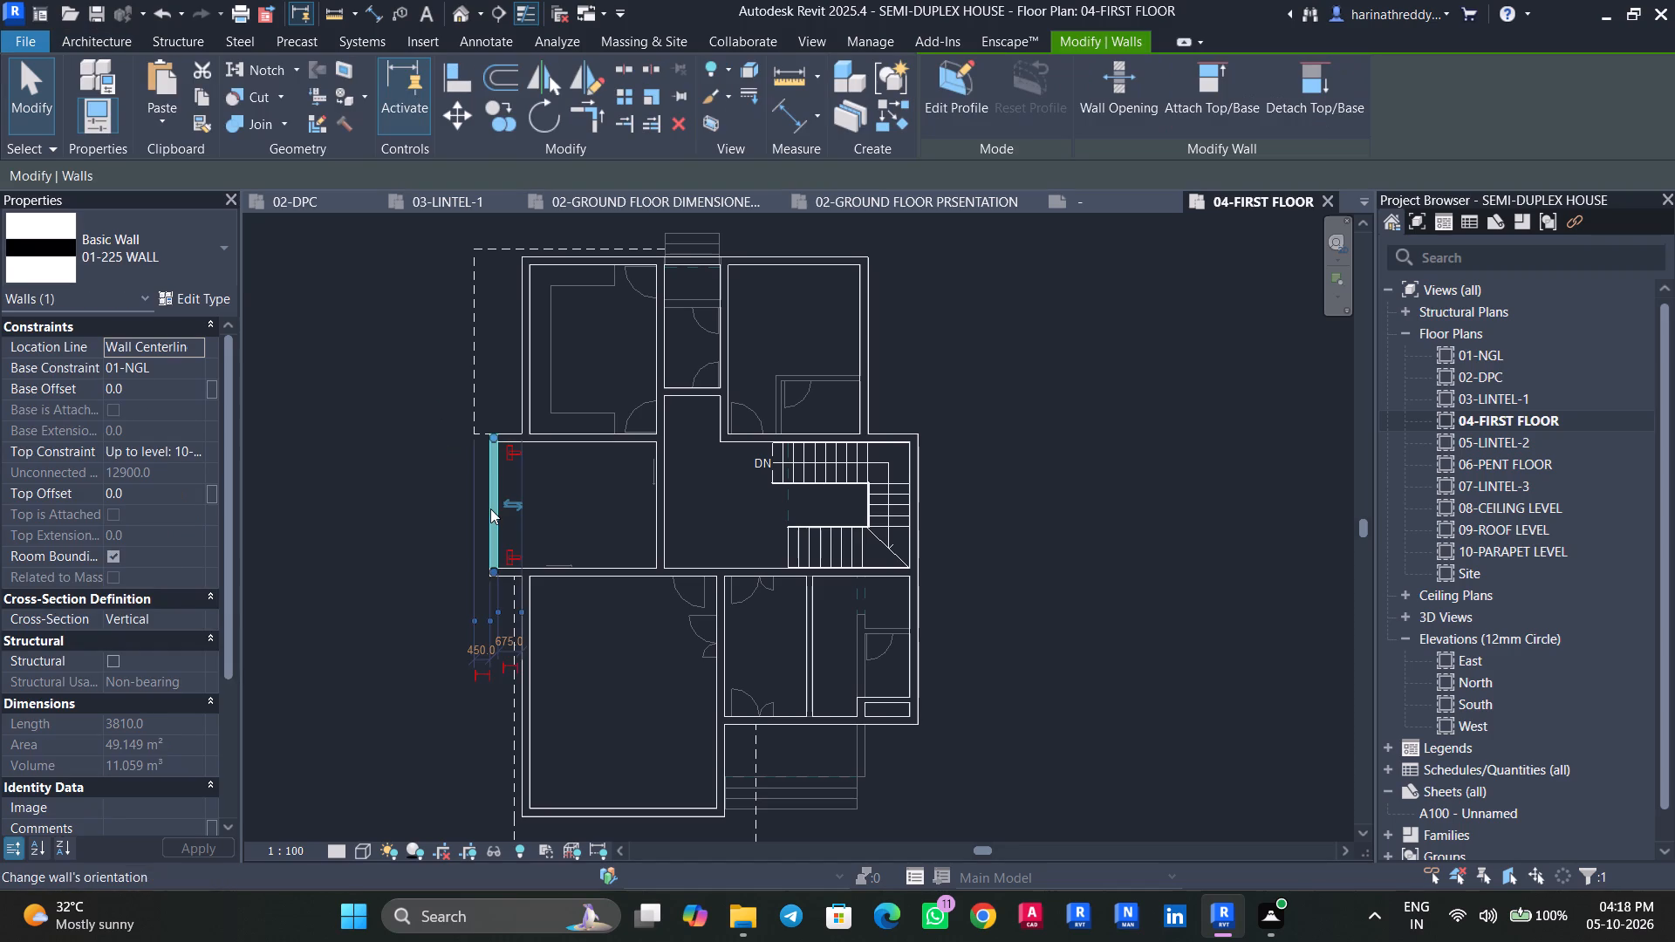
pyautogui.scroll(4, 489, 480)
pyautogui.keyDown('ctrl'); pyautogui.click(523, 411); pyautogui.keyUp('ctrl')
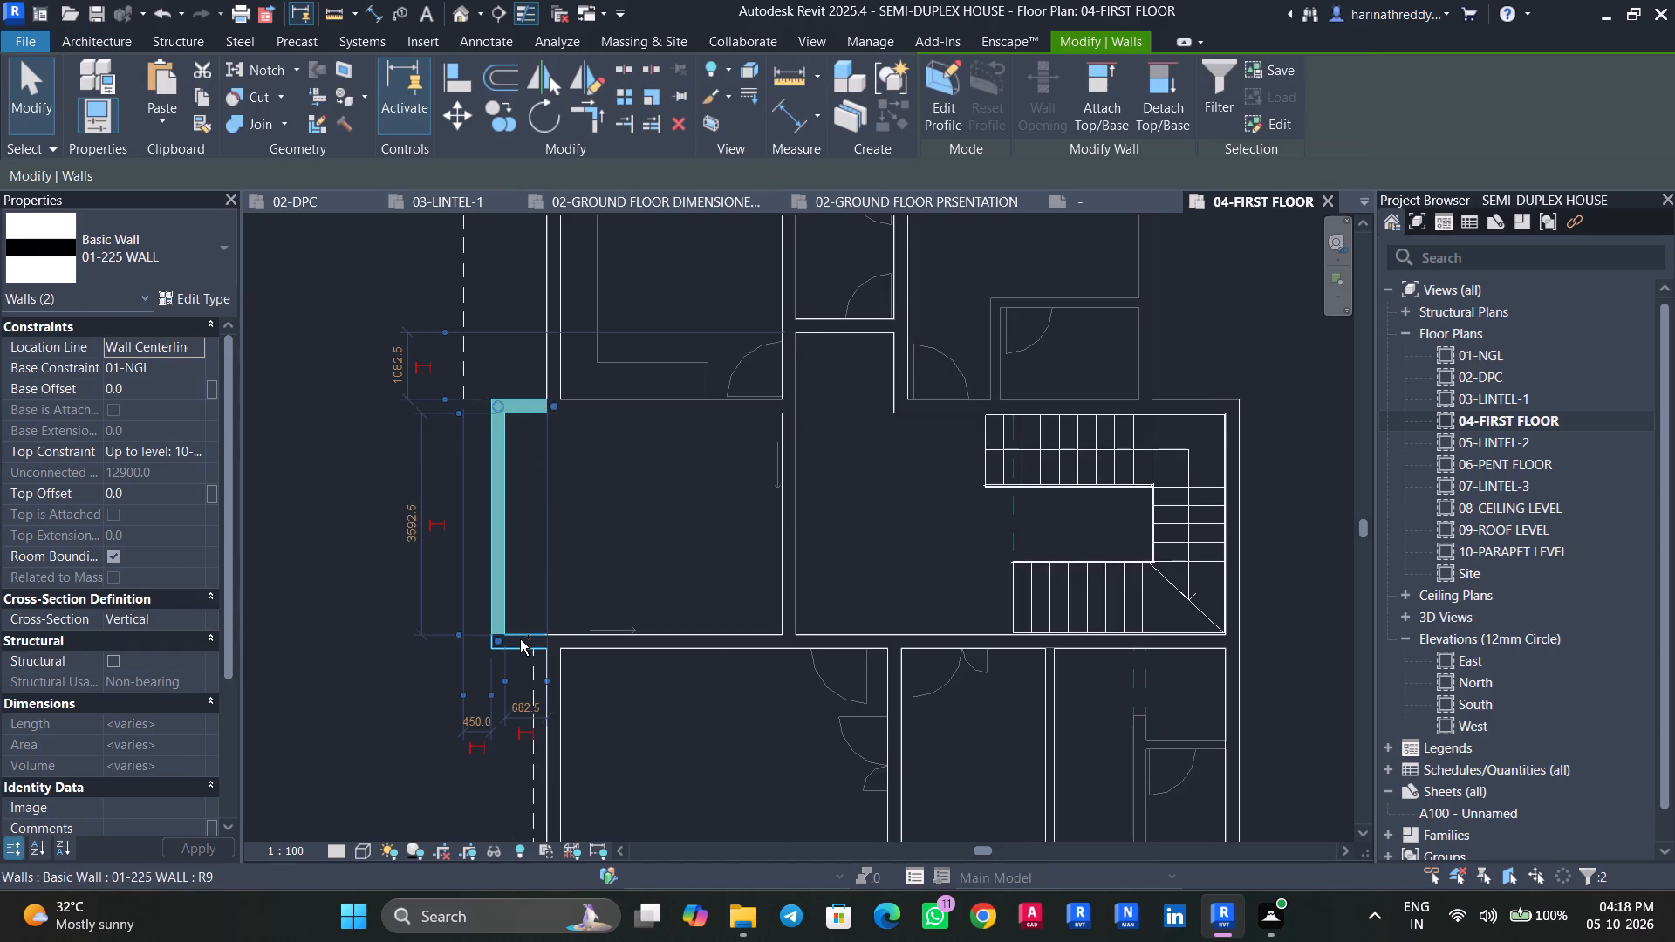
pyautogui.keyDown('ctrl'); pyautogui.click(520, 639); pyautogui.keyUp('ctrl')
pyautogui.click(213, 297)
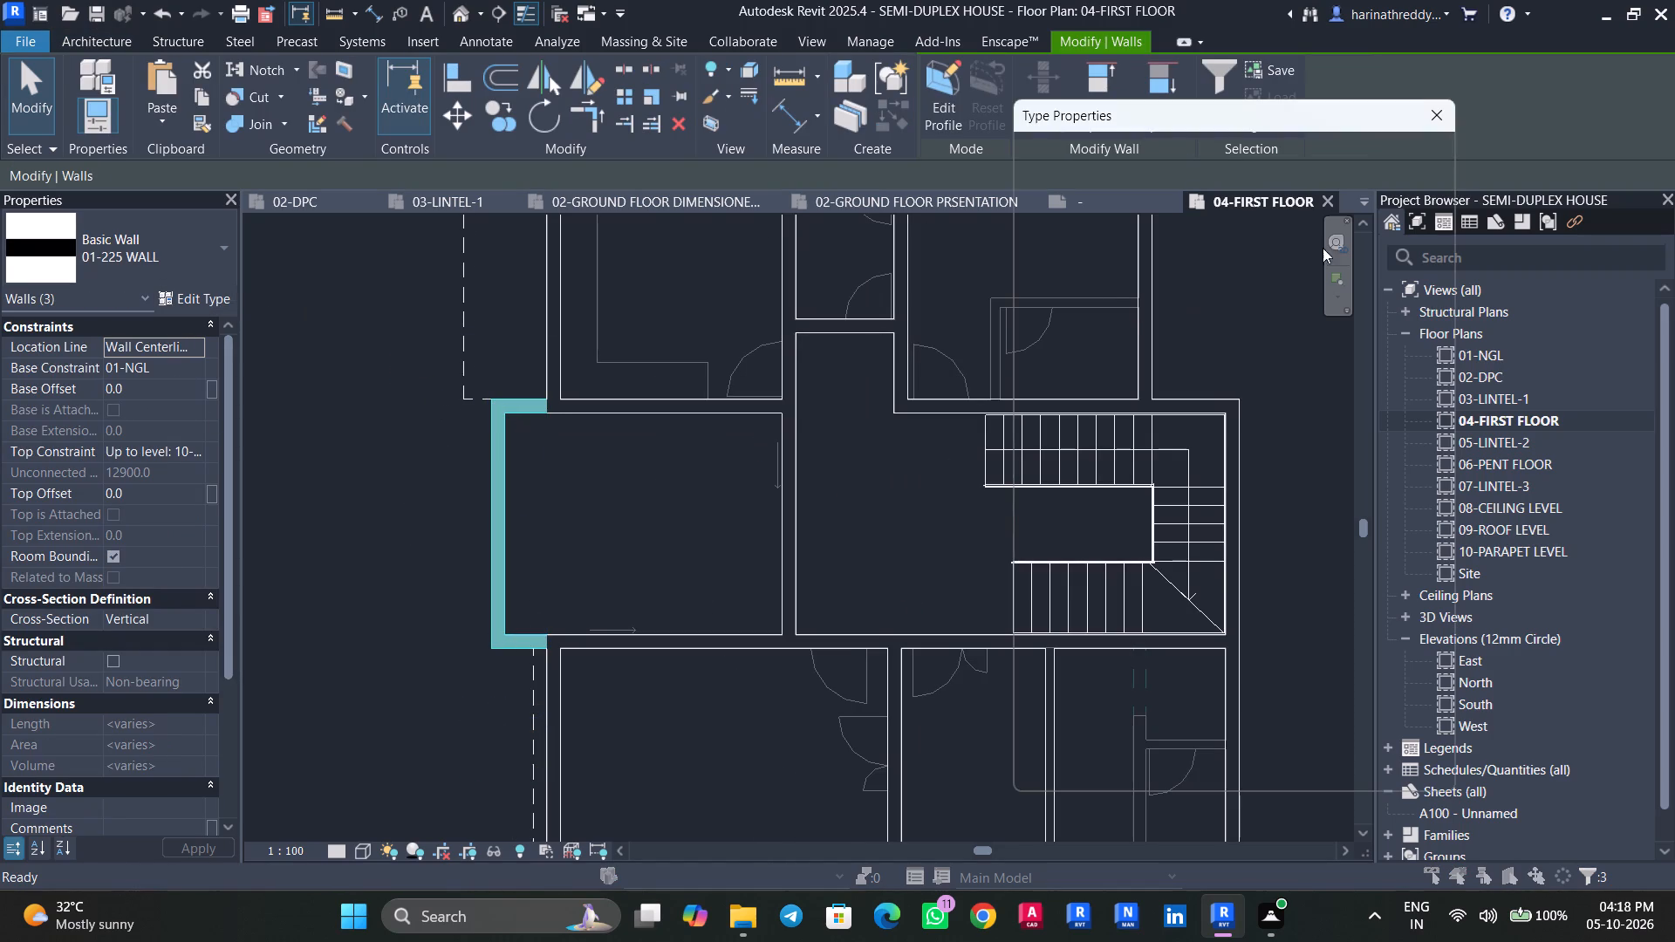
pyautogui.click(1381, 198)
pyautogui.click(1234, 415)
pyautogui.click(1226, 437)
# Examine the identity, graphics, physical and thermal properties of the material on the duplicated wall type's structure layer.
pyautogui.click(1241, 335)
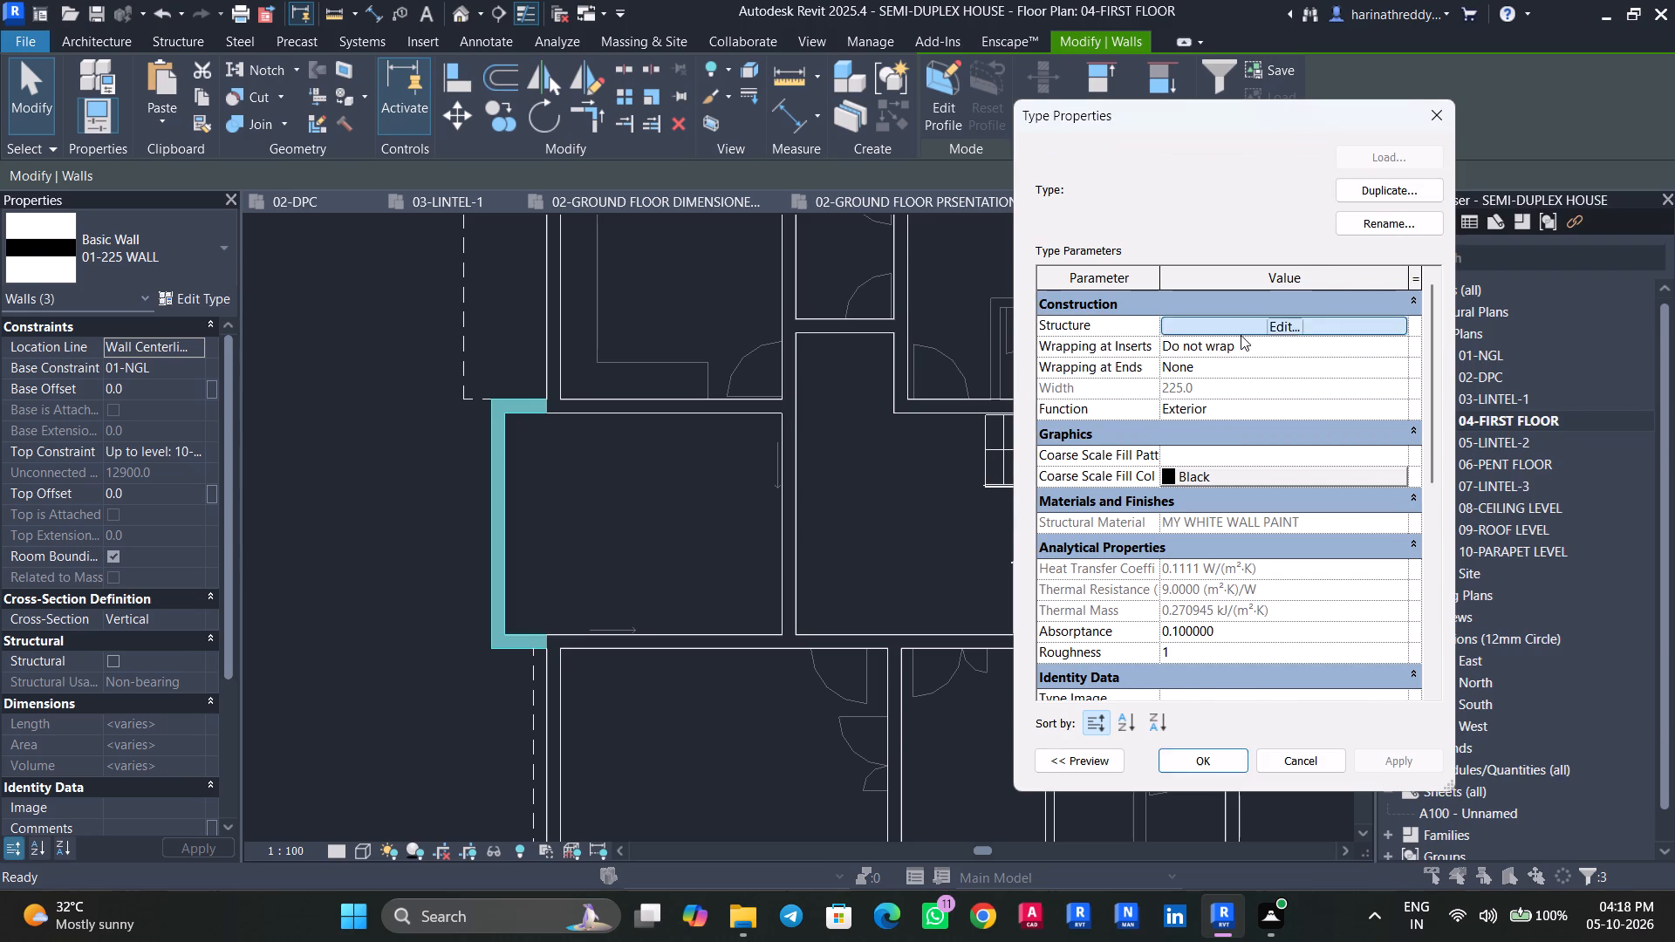
pyautogui.click(1217, 376)
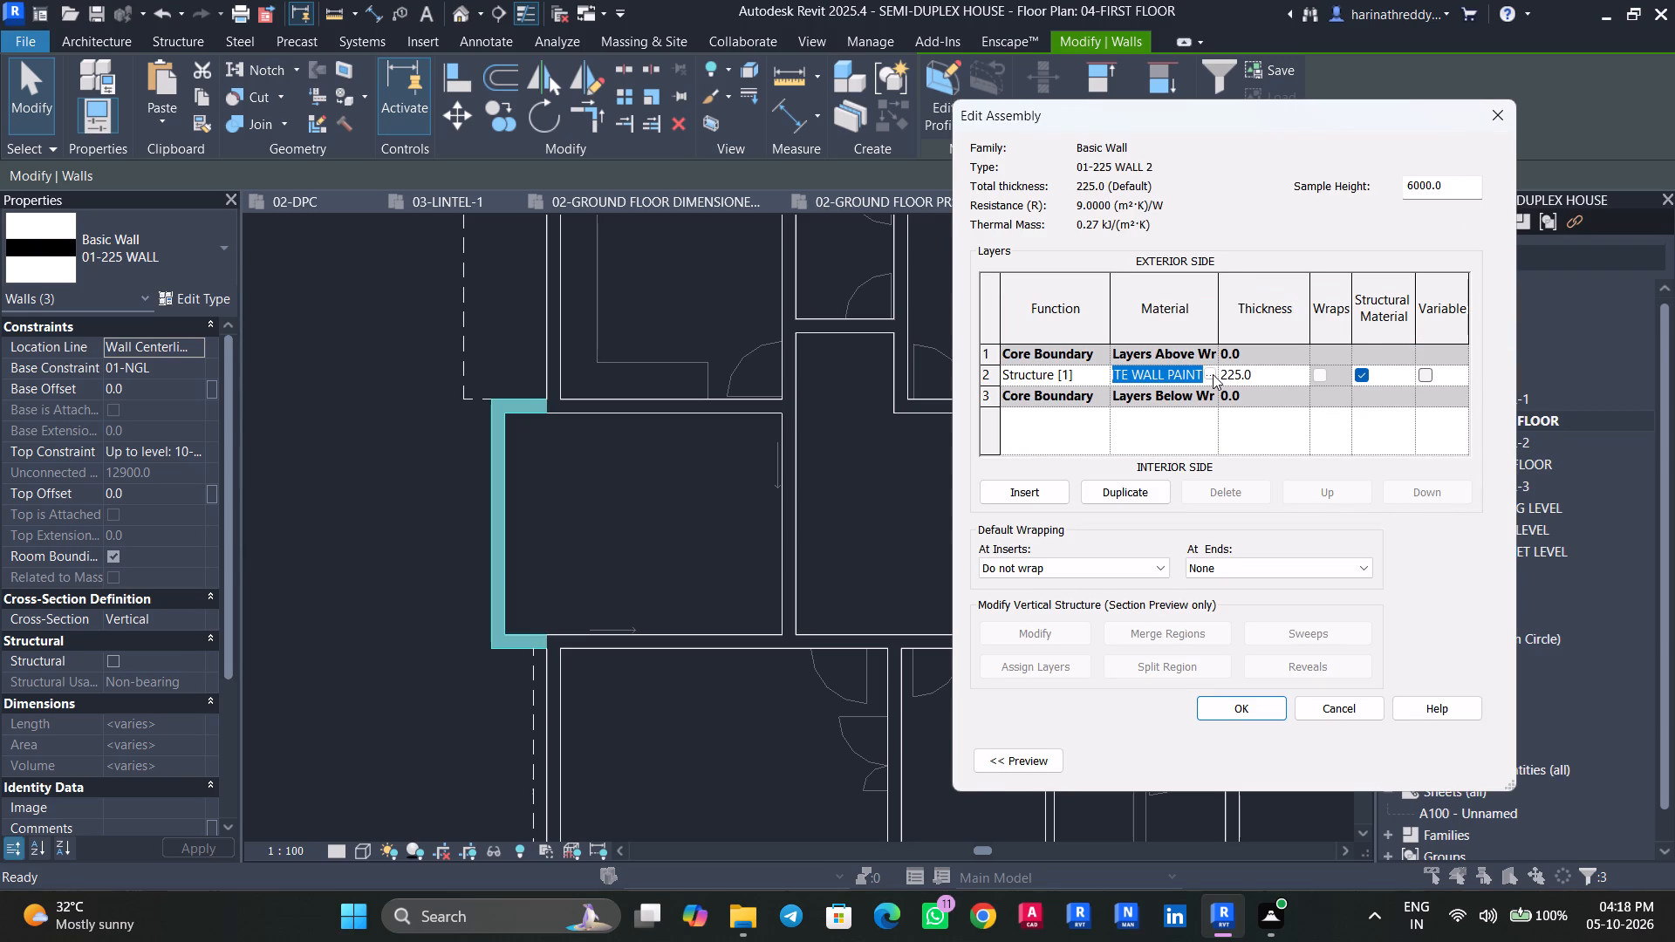
pyautogui.click(1208, 374)
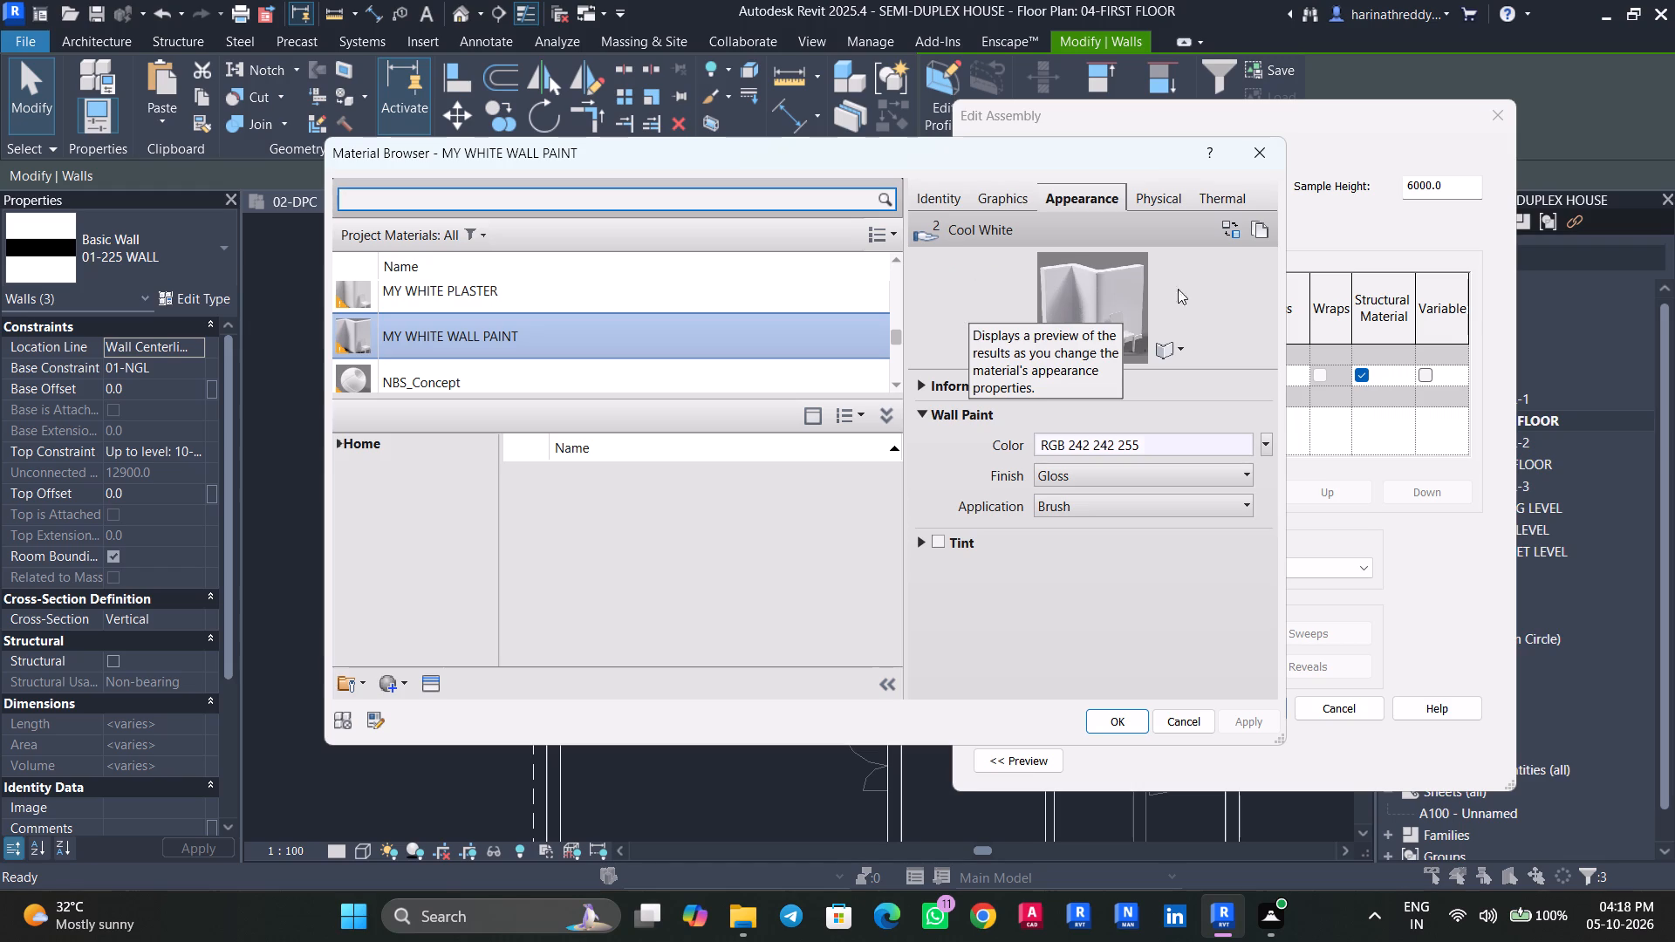
pyautogui.click(1163, 198)
pyautogui.click(1196, 196)
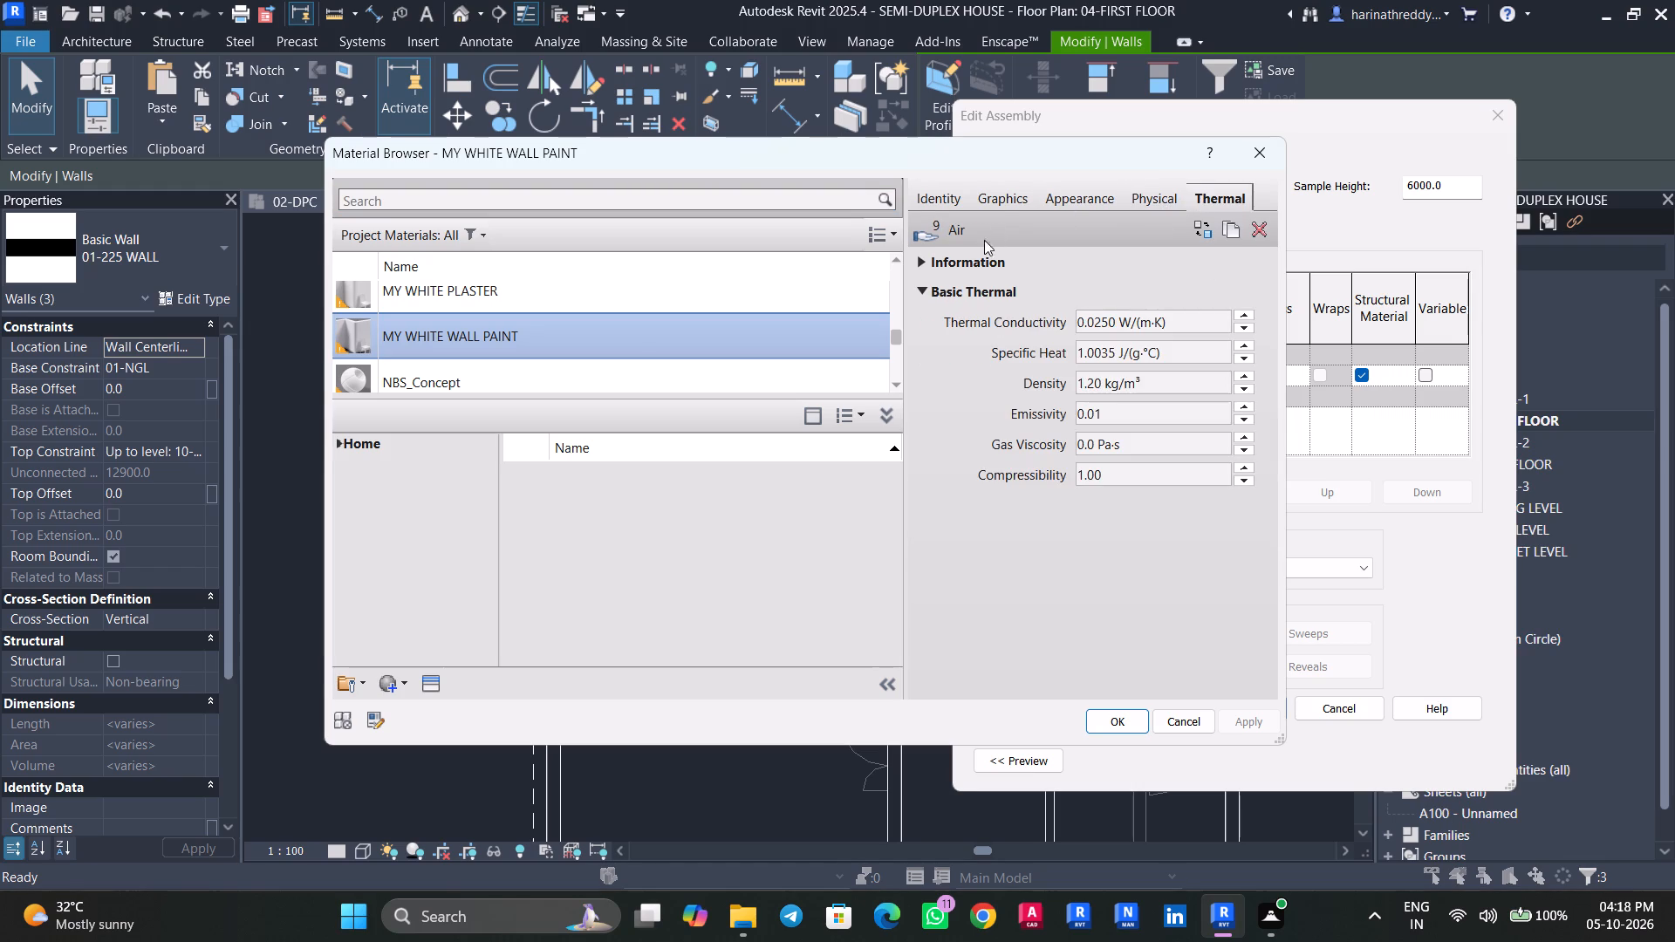
pyautogui.click(999, 206)
pyautogui.click(957, 201)
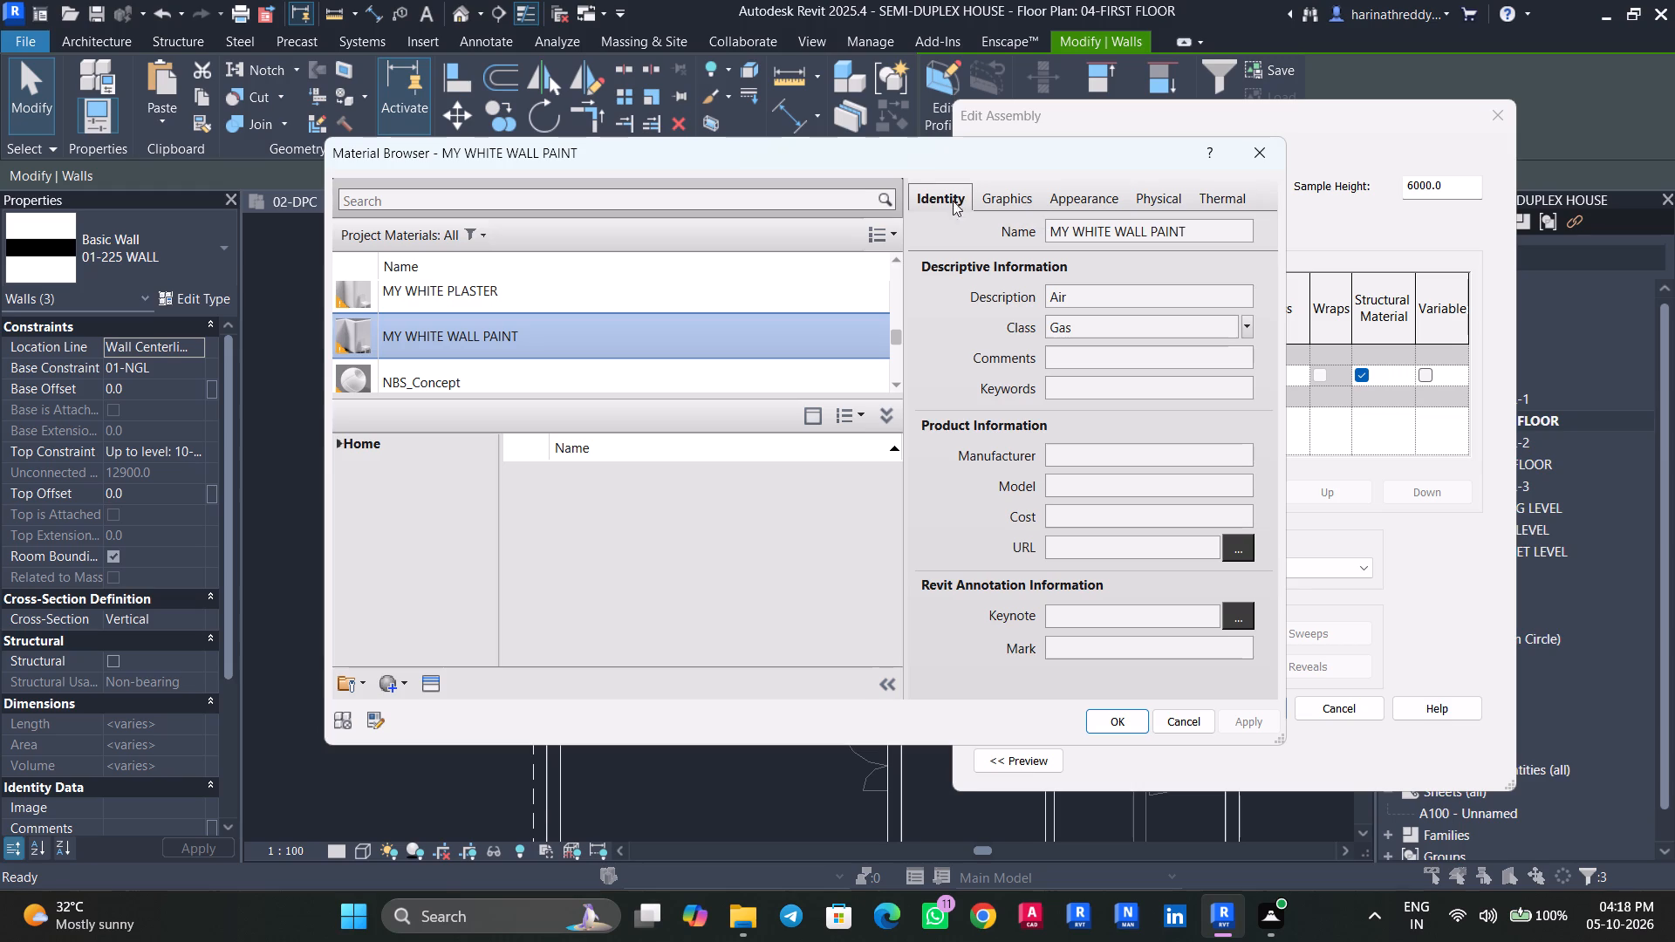
pyautogui.click(1240, 157)
pyautogui.click(1350, 718)
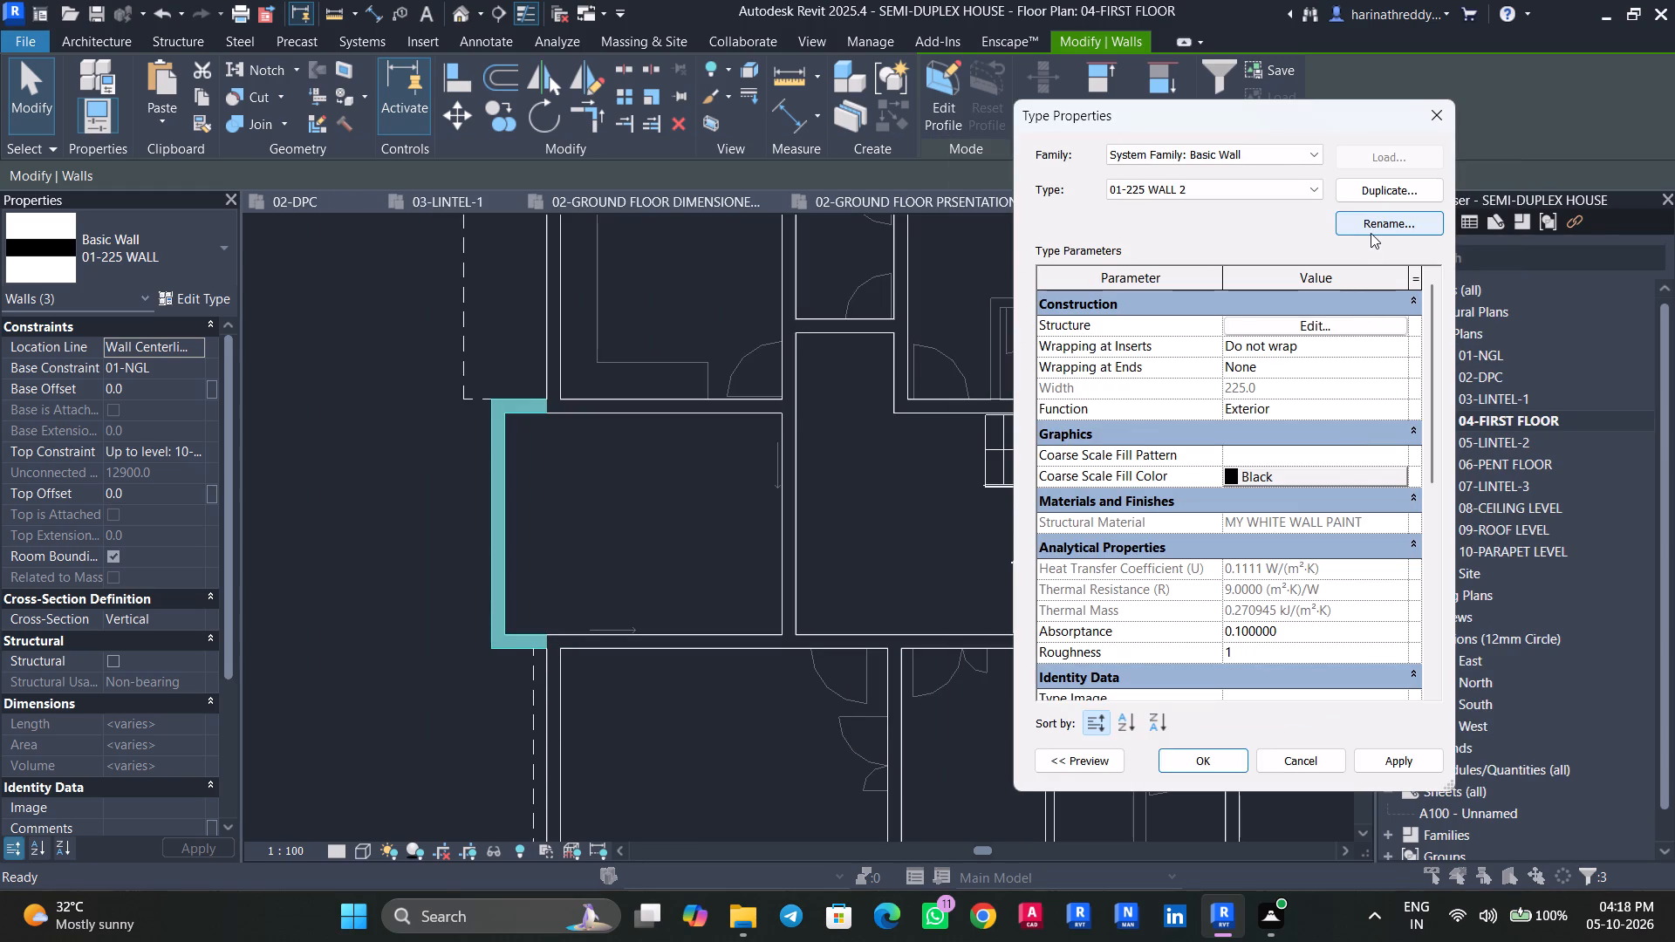
# Rename the duplicated wall type as 00 BRICK WALL.
pyautogui.click(1371, 233)
pyautogui.write('00 BRICK WALL')
pyautogui.press('Return')
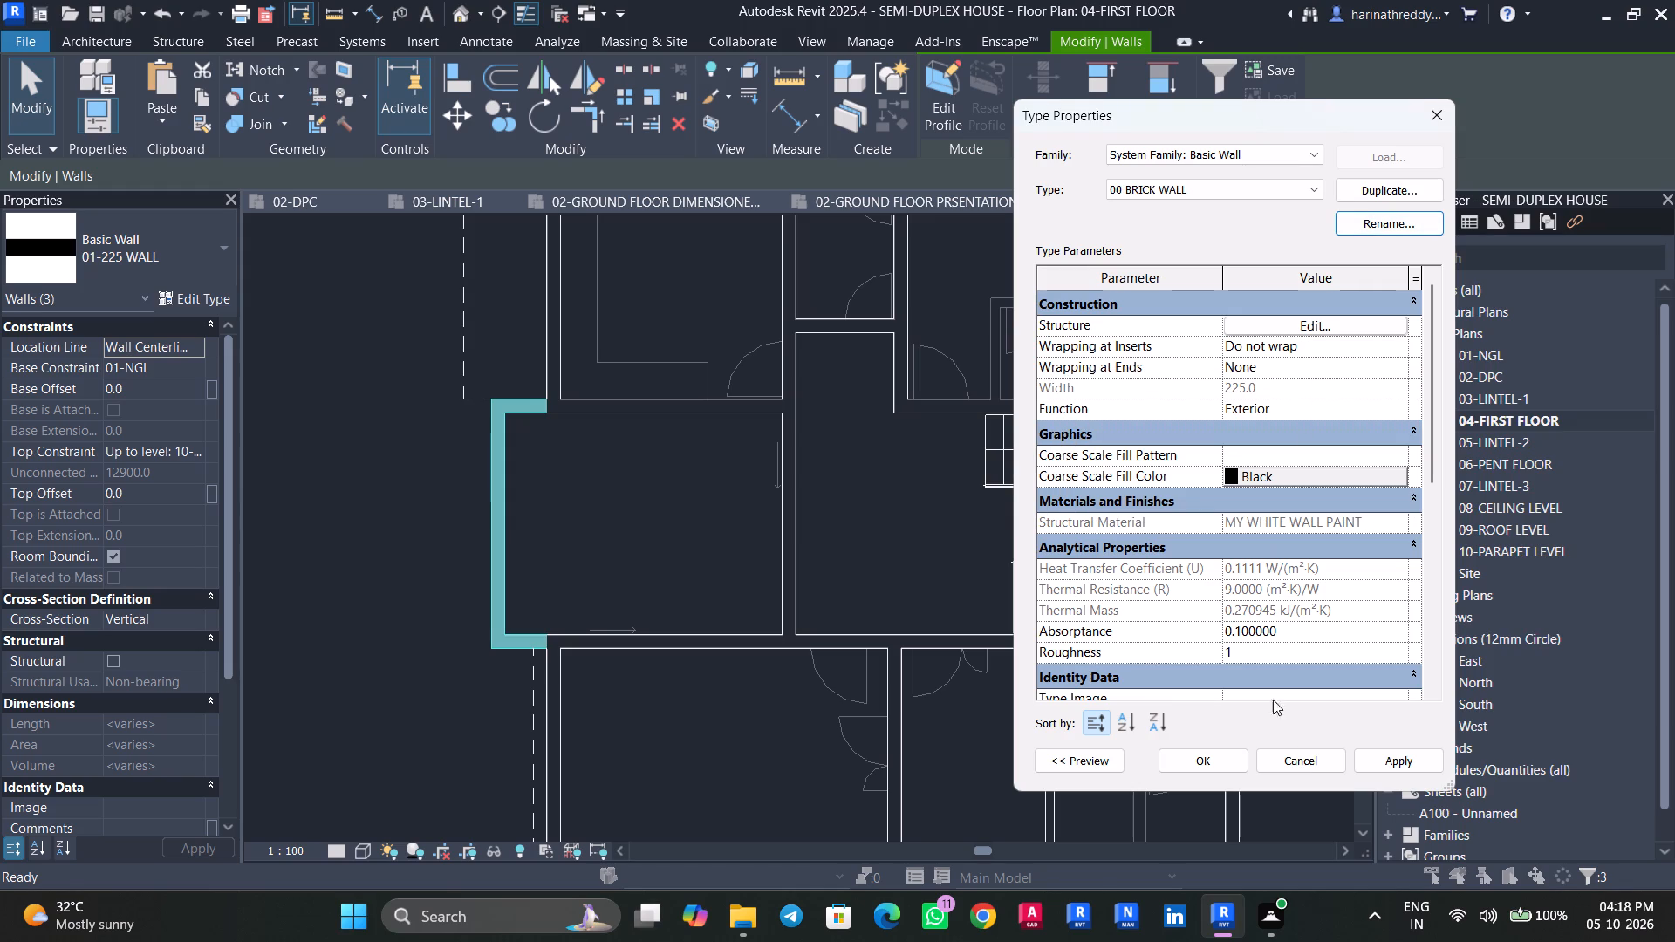
# Assign the MY STONE WALL material to the 00 BRICK WALL type's structure layer and apply it to the three walls.
pyautogui.click(1353, 331)
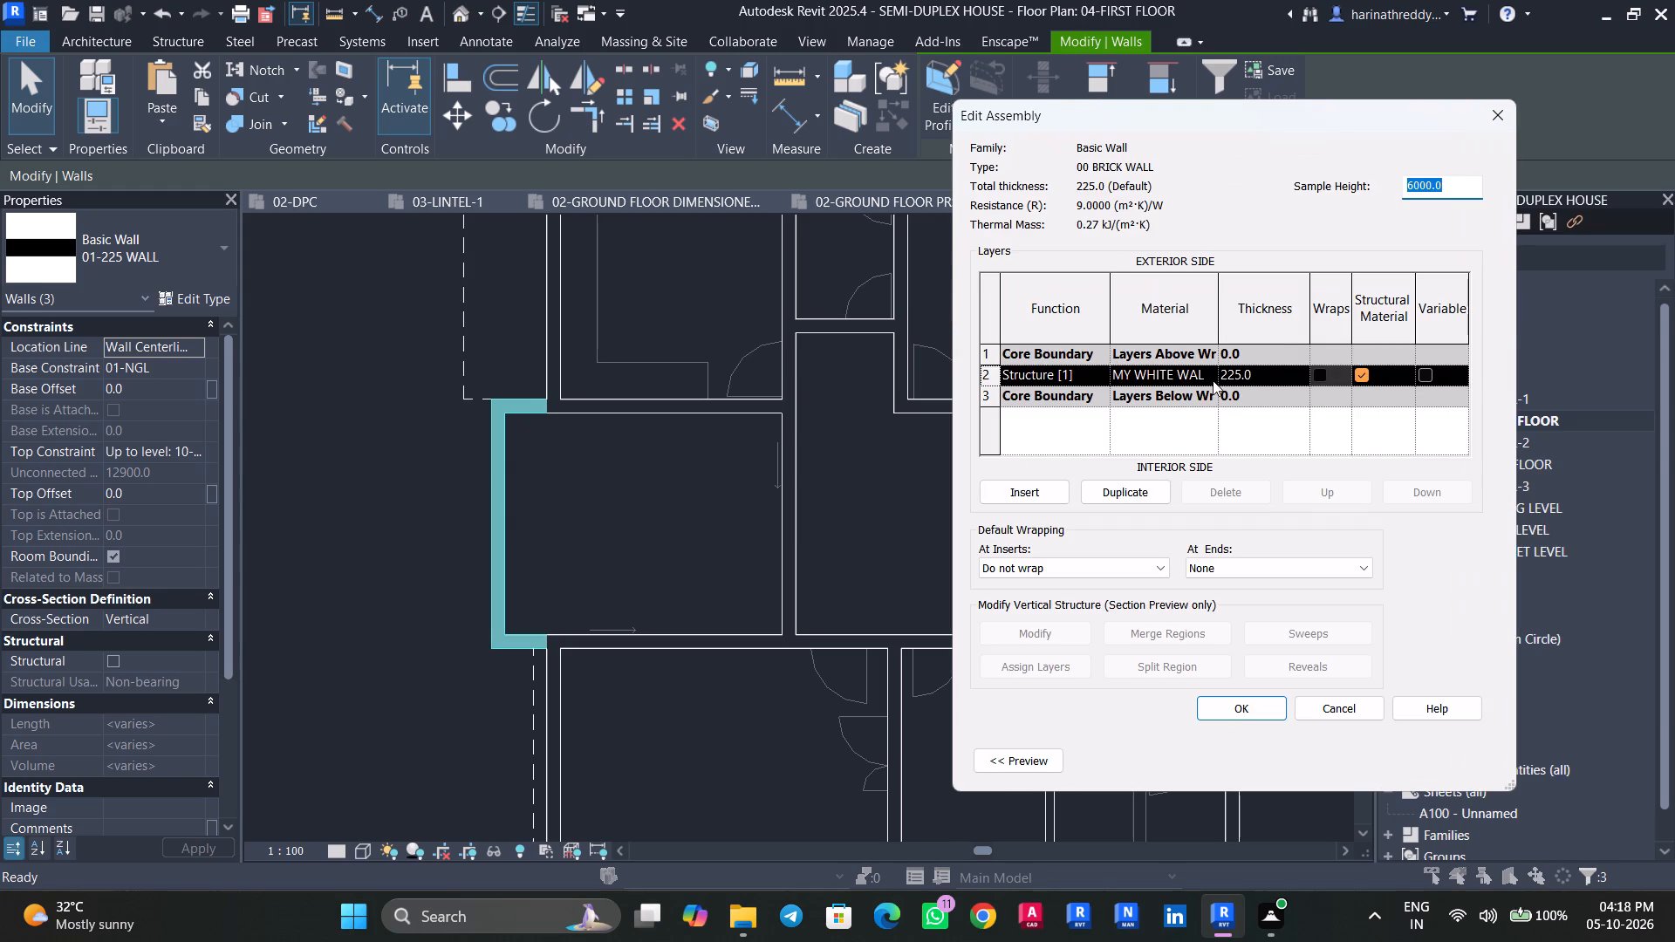
pyautogui.click(1212, 380)
pyautogui.click(1211, 378)
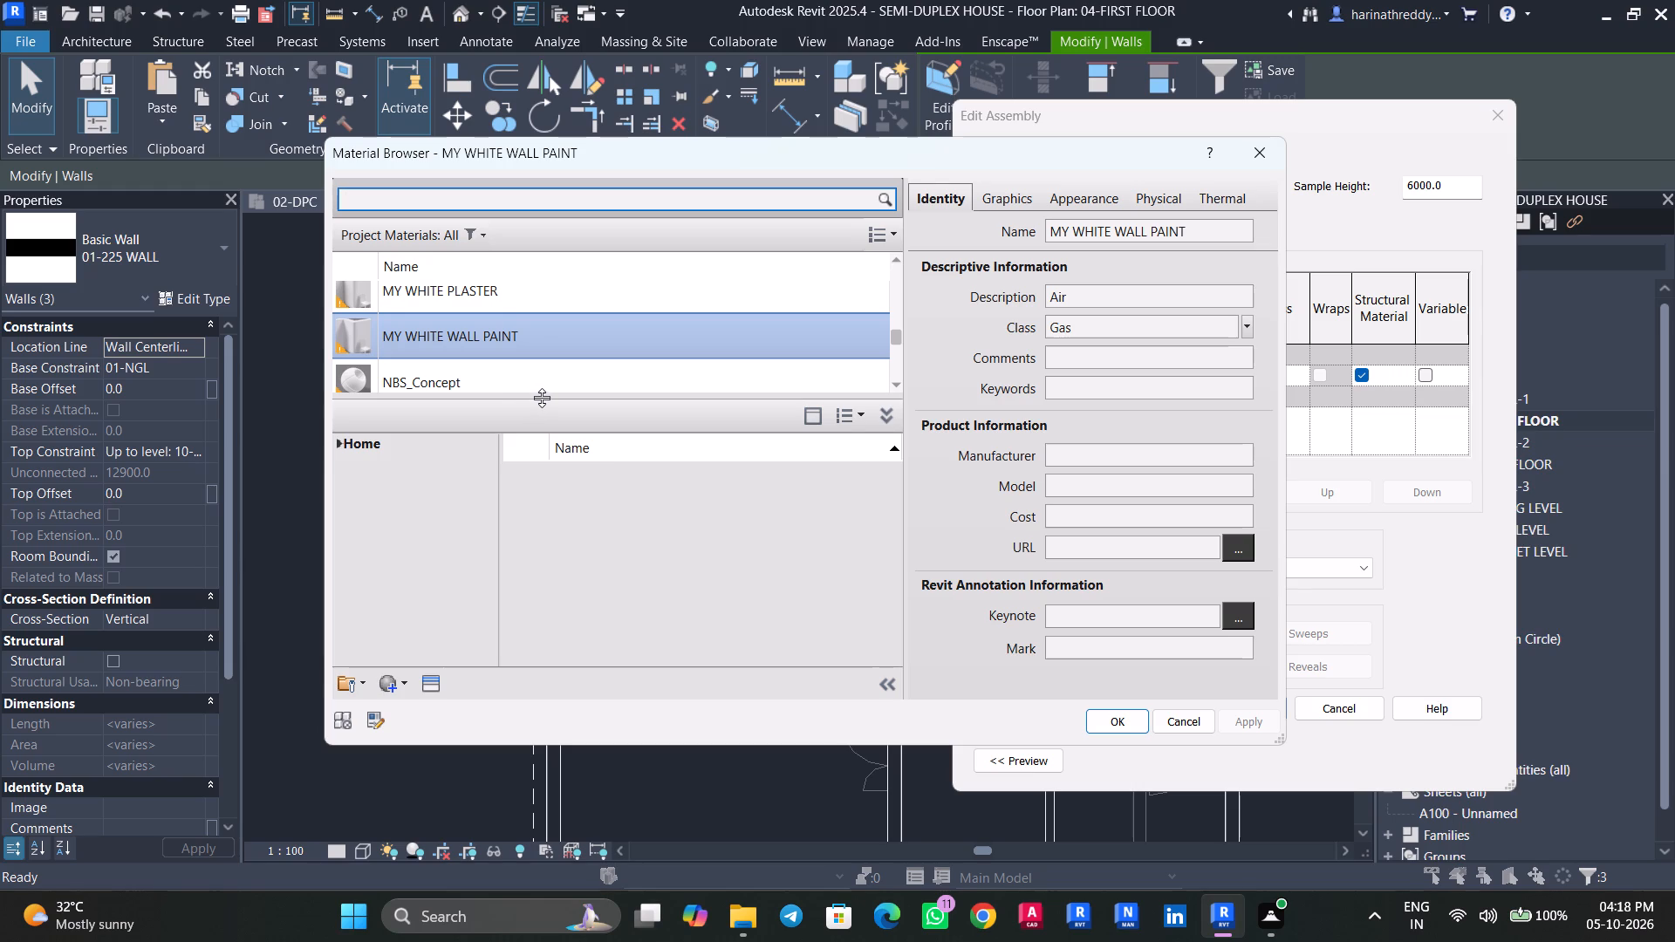
pyautogui.scroll(-4, 559, 358)
pyautogui.scroll(6, 560, 356)
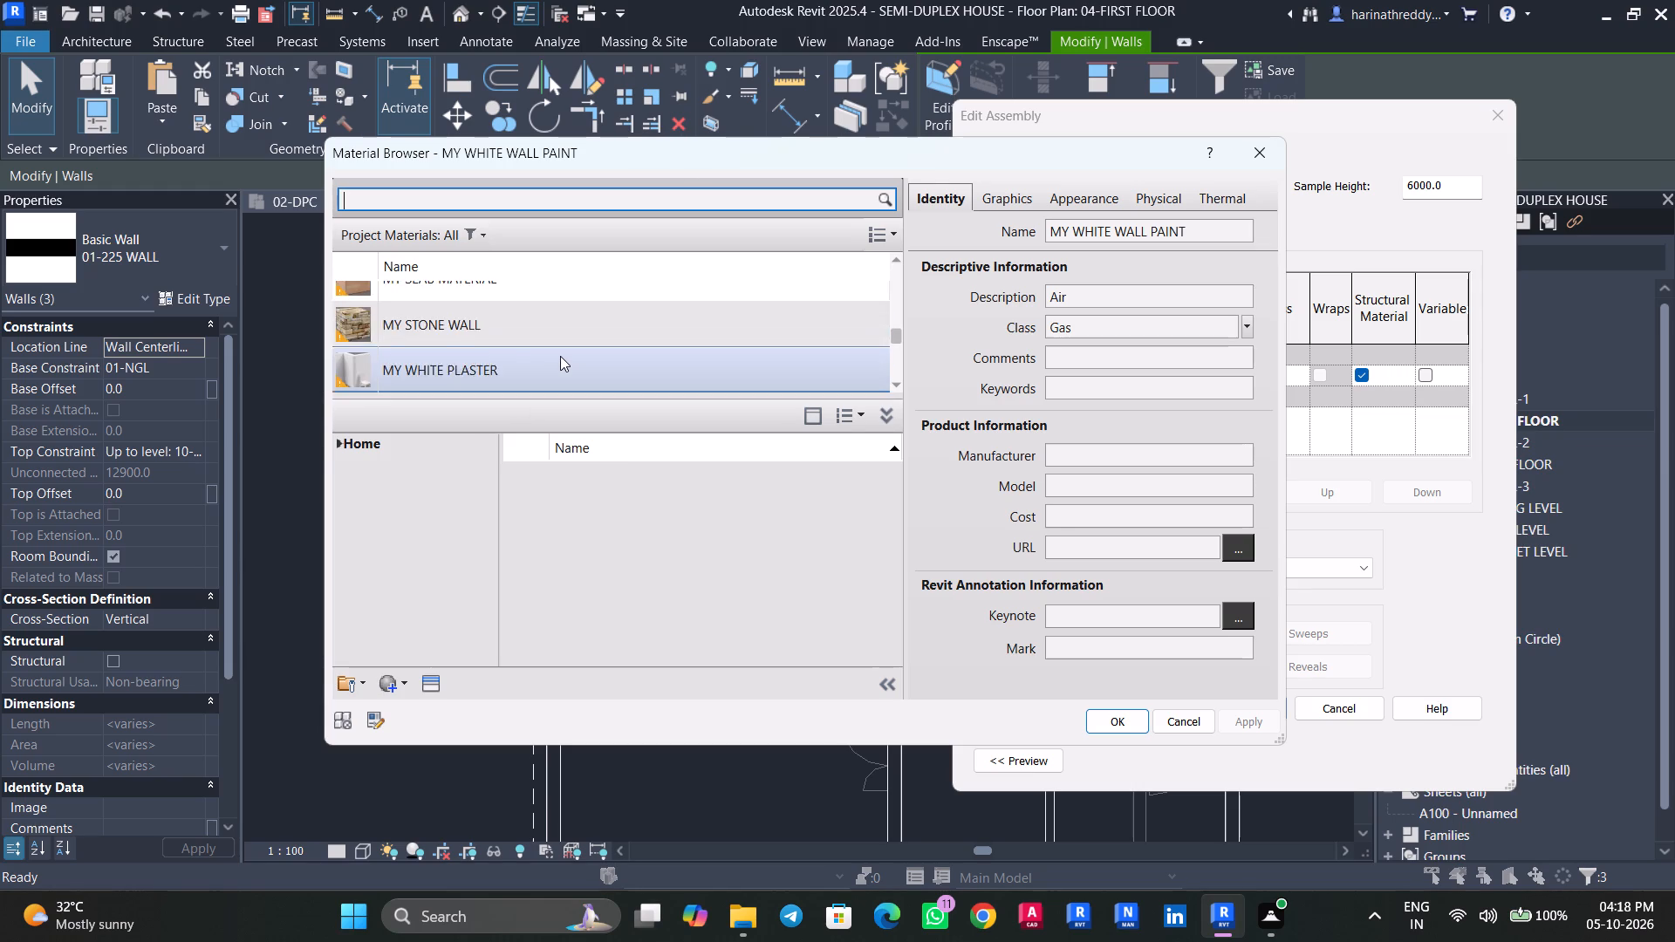
pyautogui.scroll(2, 560, 356)
pyautogui.scroll(-2, 560, 356)
pyautogui.click(517, 340)
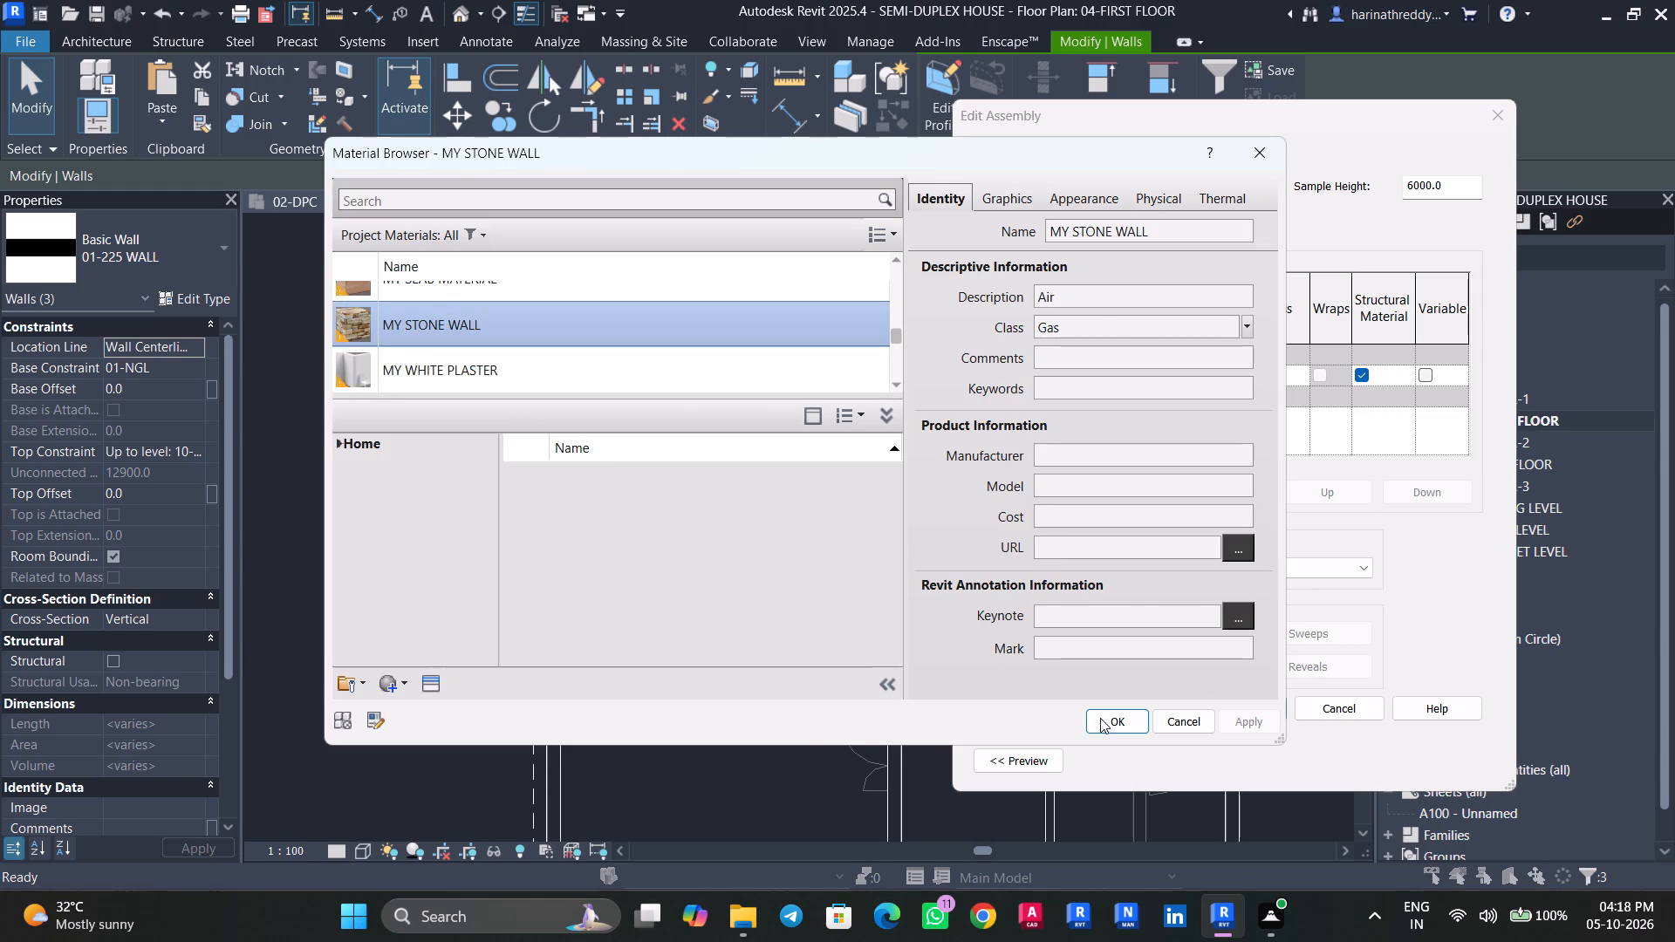
pyautogui.click(1100, 718)
pyautogui.click(1247, 721)
pyautogui.click(1273, 713)
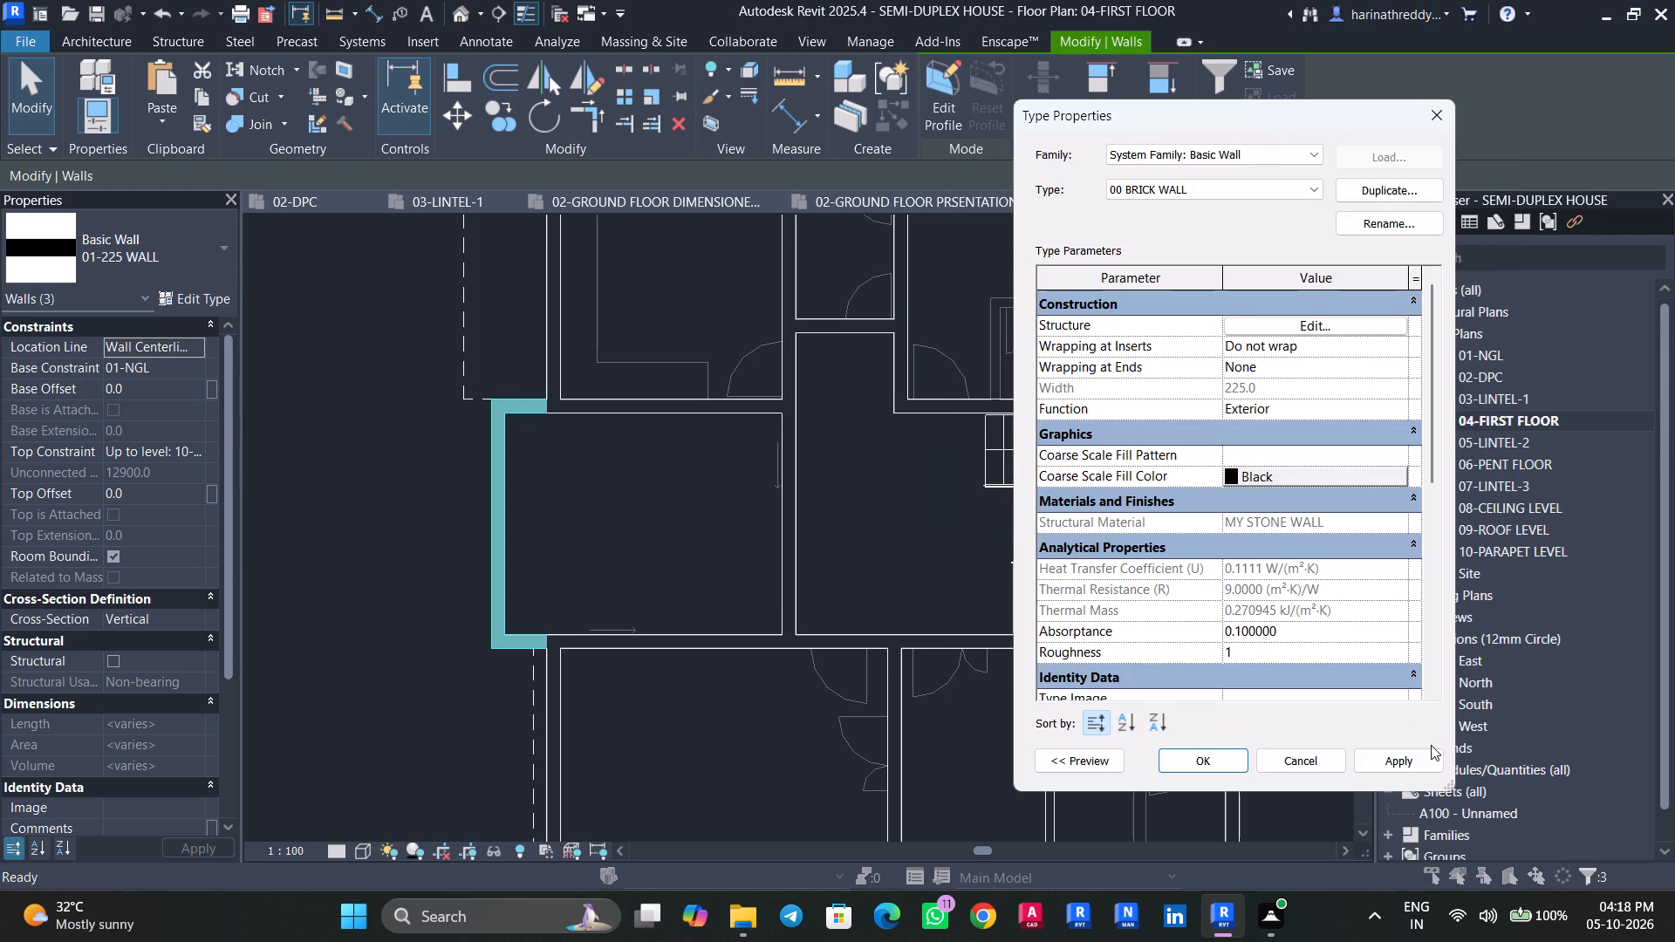
pyautogui.click(1431, 745)
pyautogui.click(1425, 750)
pyautogui.click(1228, 759)
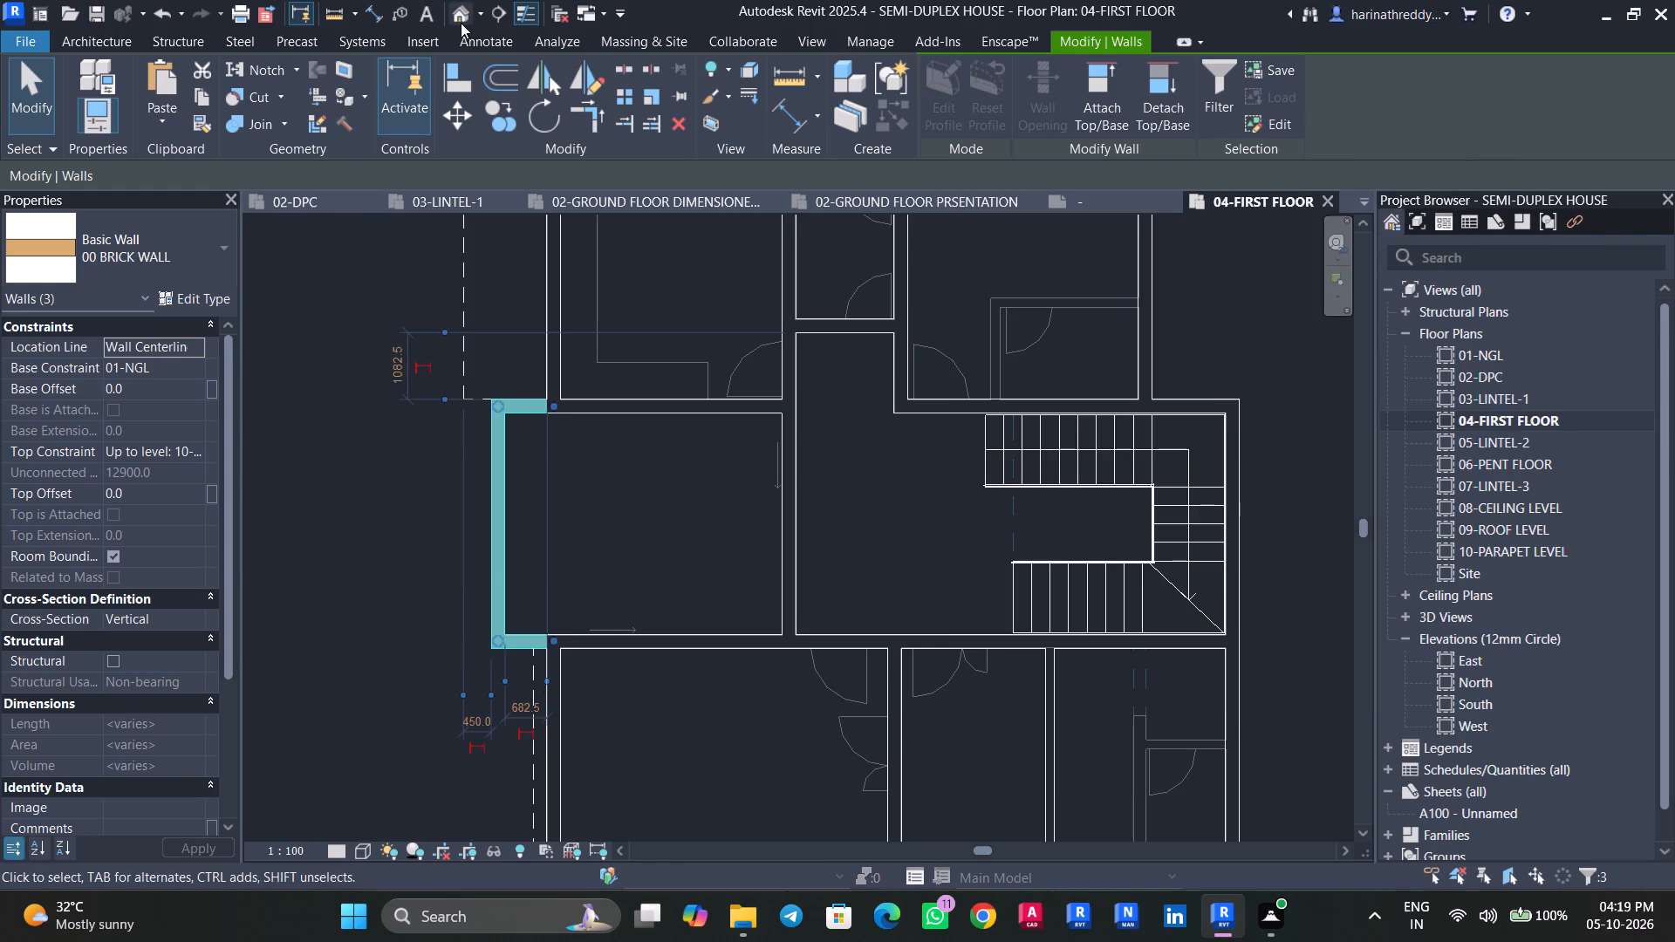
# Inspect the stone-finished dining walls from several sides in the 3D view and return to the 04-FIRST FLOOR plan.
pyautogui.click(461, 22)
pyautogui.press('Escape')
pyautogui.scroll(-2, 940, 323)
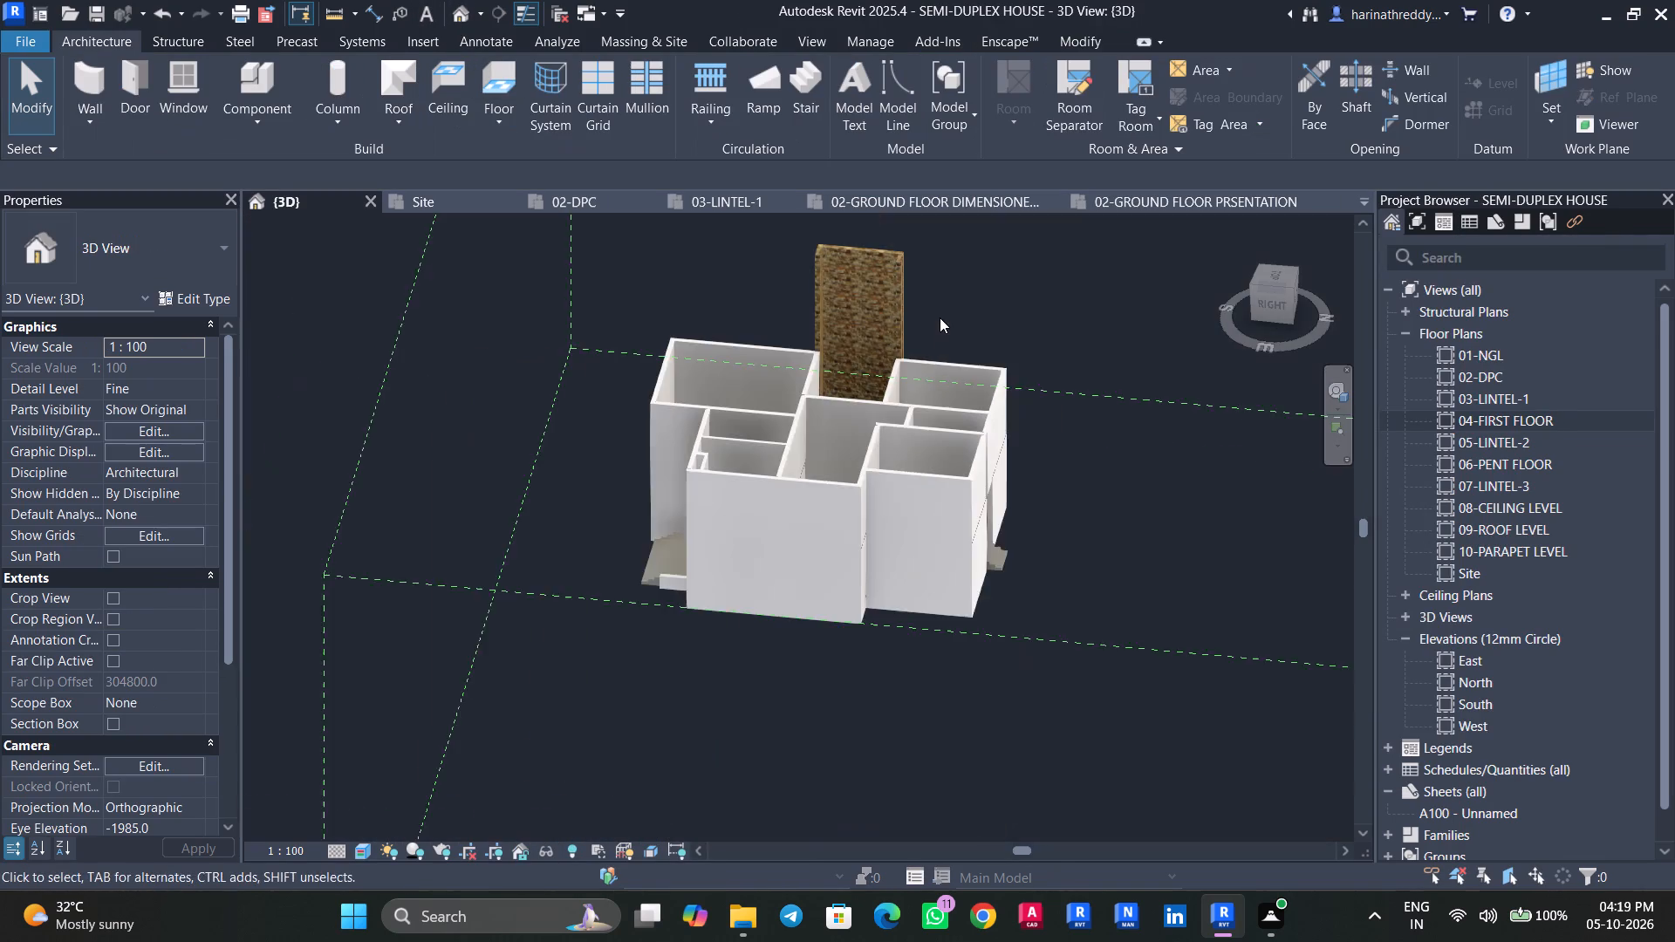
pyautogui.scroll(-5, 940, 317)
pyautogui.keyDown('shift'); pyautogui.moveTo(660, 522); pyautogui.dragTo(1071, 484, button='middle'); pyautogui.keyUp('shift')
pyautogui.scroll(14, 639, 541)
pyautogui.scroll(-1, 639, 558)
pyautogui.scroll(4, 613, 603)
pyautogui.keyDown('shift'); pyautogui.moveTo(616, 597); pyautogui.dragTo(678, 574, button='middle'); pyautogui.keyUp('shift')
pyautogui.scroll(-13, 678, 573)
pyautogui.keyDown('shift'); pyautogui.moveTo(586, 577); pyautogui.dragTo(512, 606, button='middle'); pyautogui.keyUp('shift')
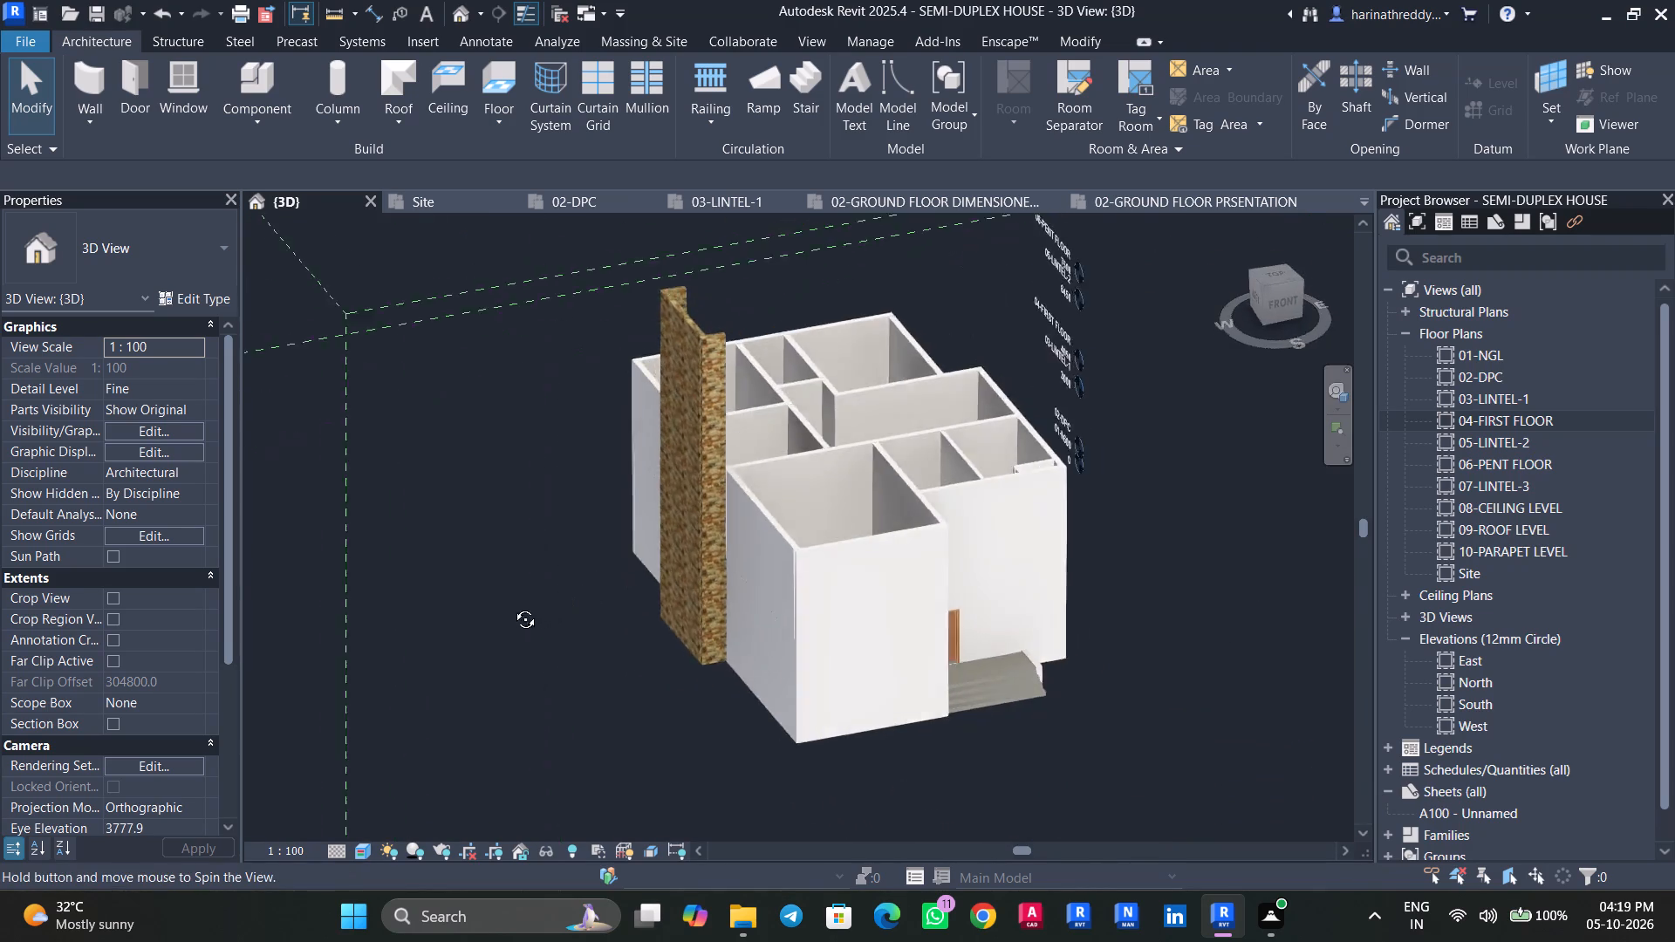
pyautogui.keyDown('shift'); pyautogui.moveTo(512, 606); pyautogui.dragTo(409, 629, button='middle'); pyautogui.keyUp('shift')
pyautogui.press('Escape')
pyautogui.press('Escape')
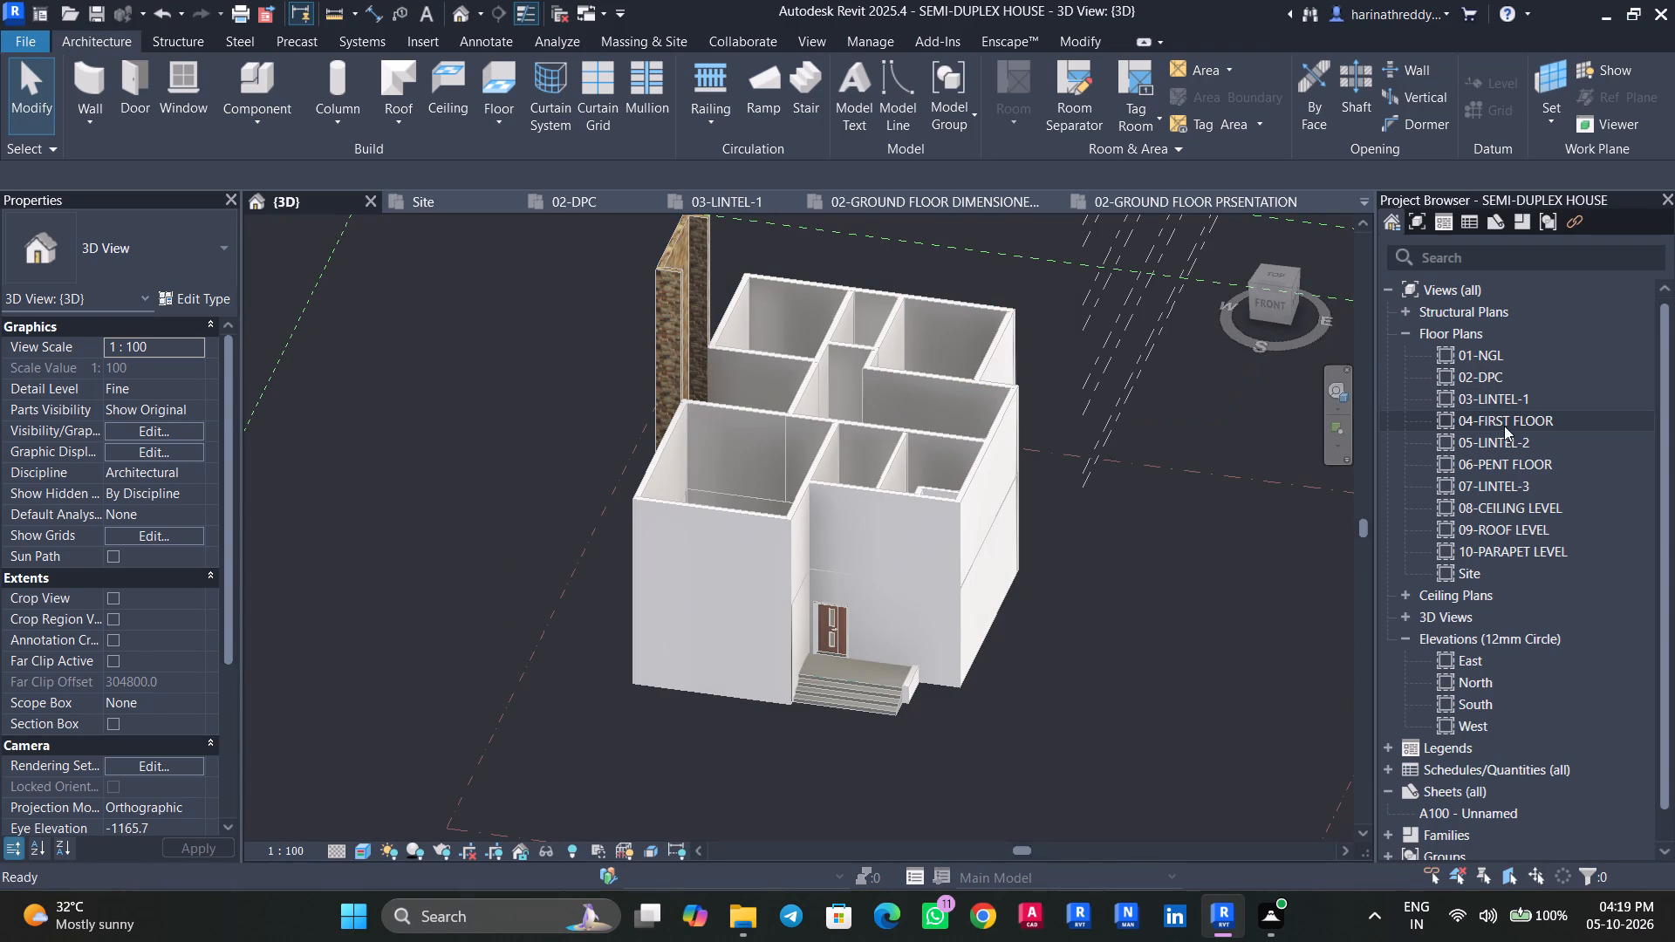
pyautogui.doubleClick(1504, 426)
pyautogui.scroll(-4, 677, 577)
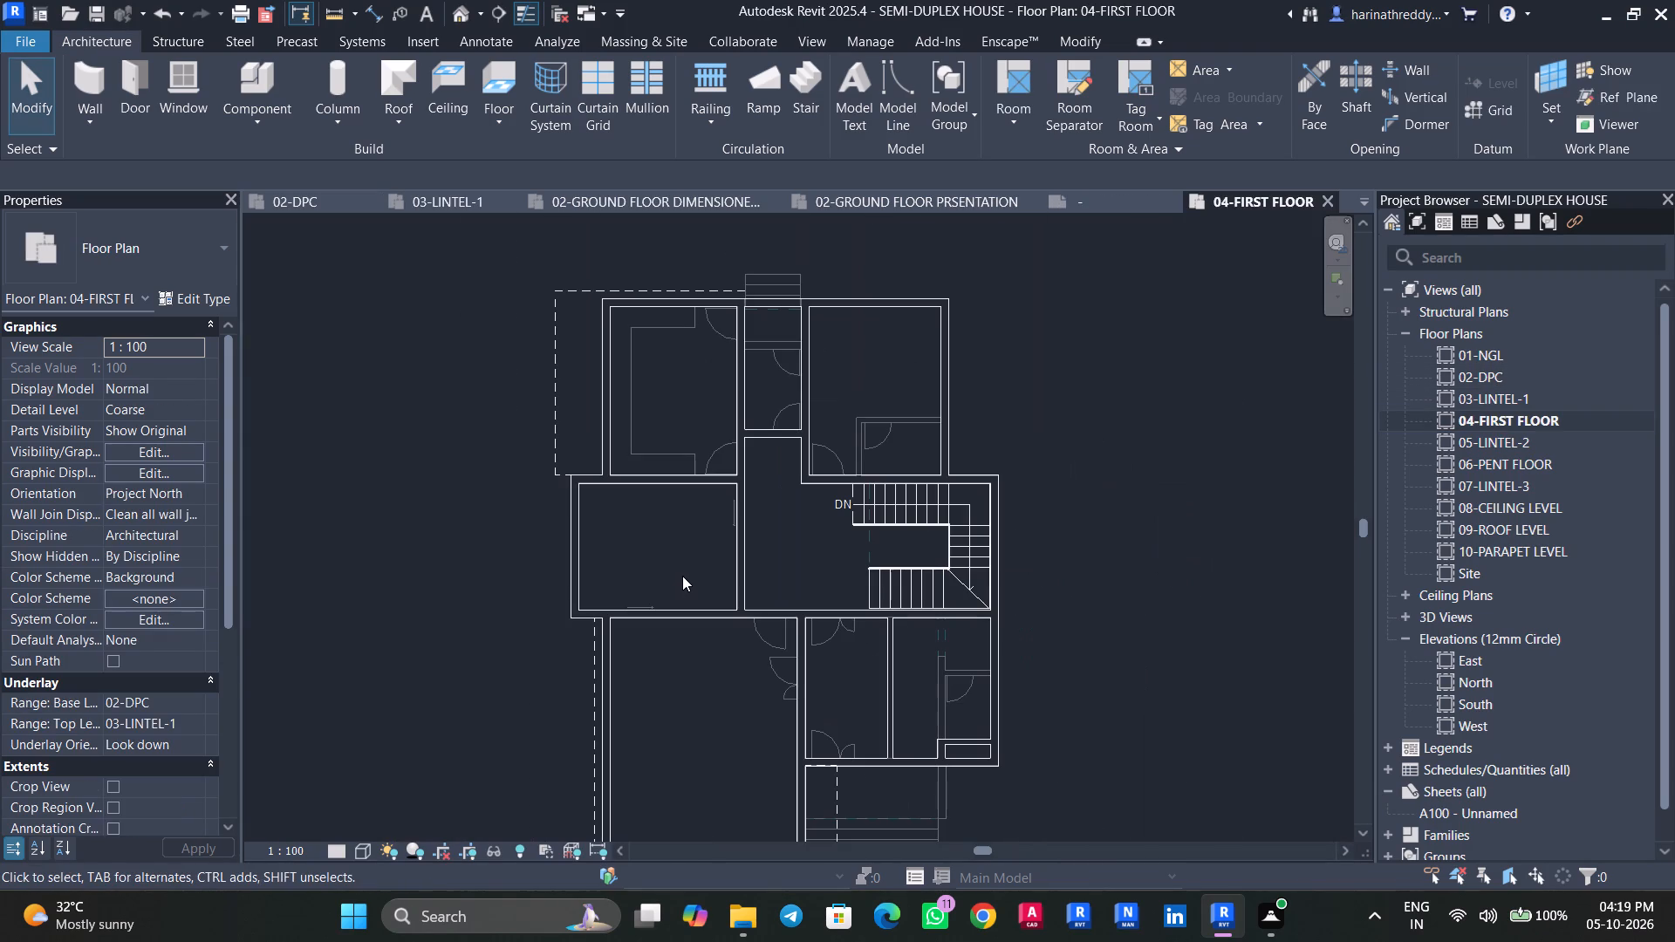
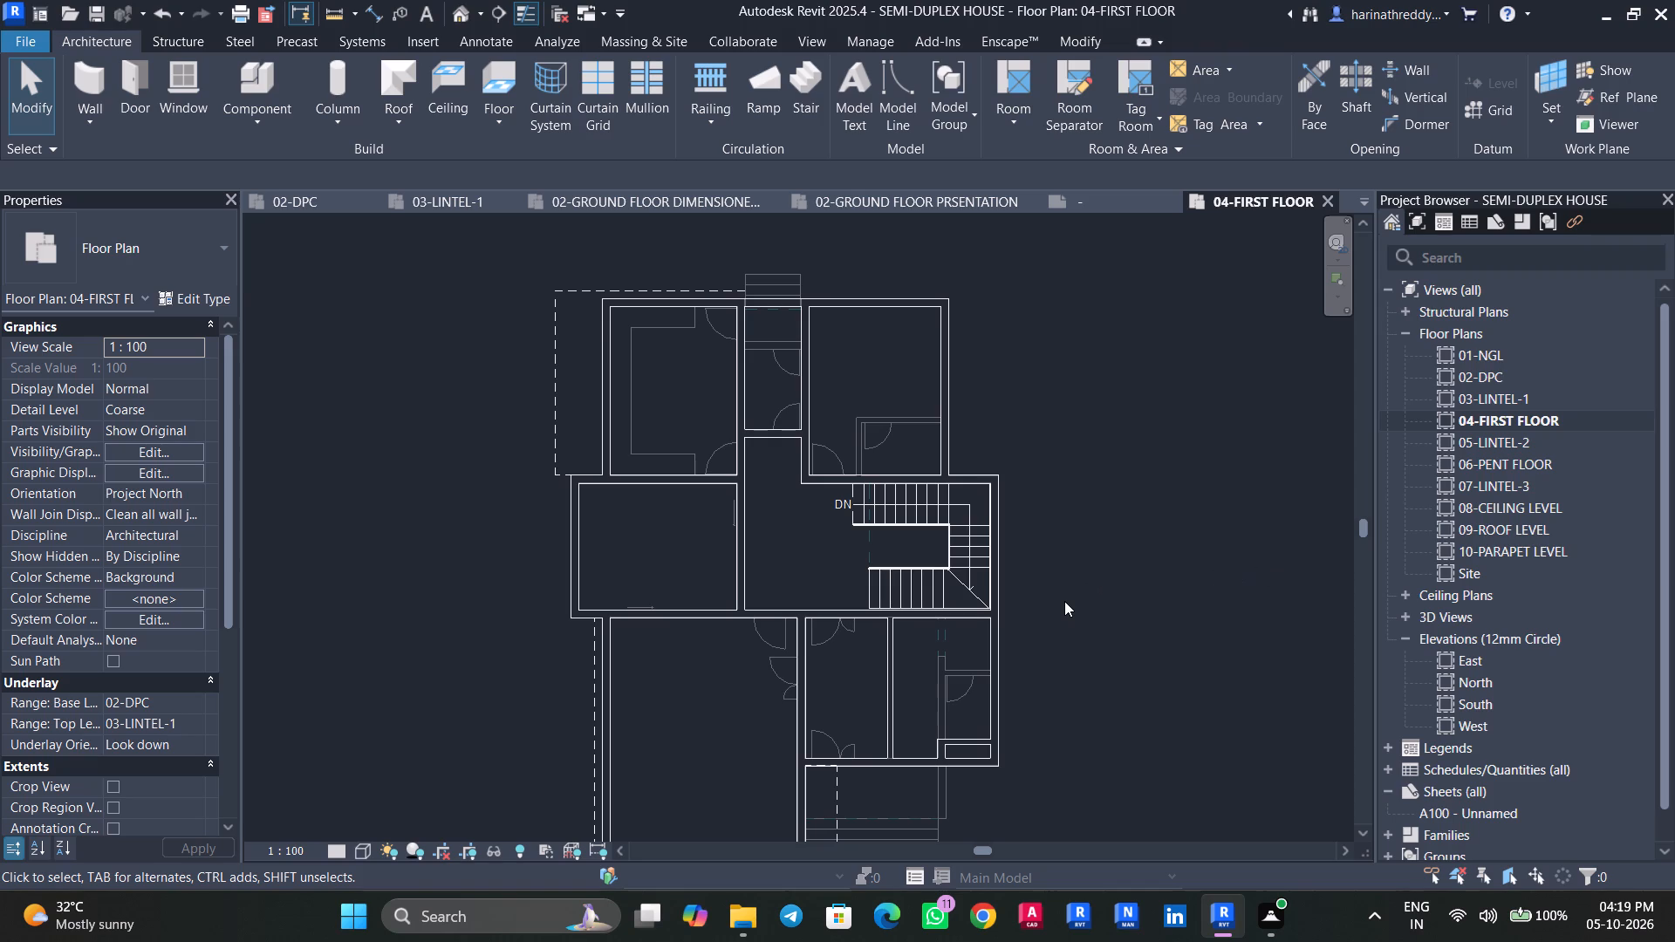
# Draw two 01-150 WALL bath walls up to level 06-PENT FLOOR, tracing the underlaid partition beside the staircase.
pyautogui.scroll(2, 1064, 601)
pyautogui.scroll(-2, 1064, 600)
pyautogui.moveTo(1064, 600); pyautogui.dragTo(1048, 540, button='middle')
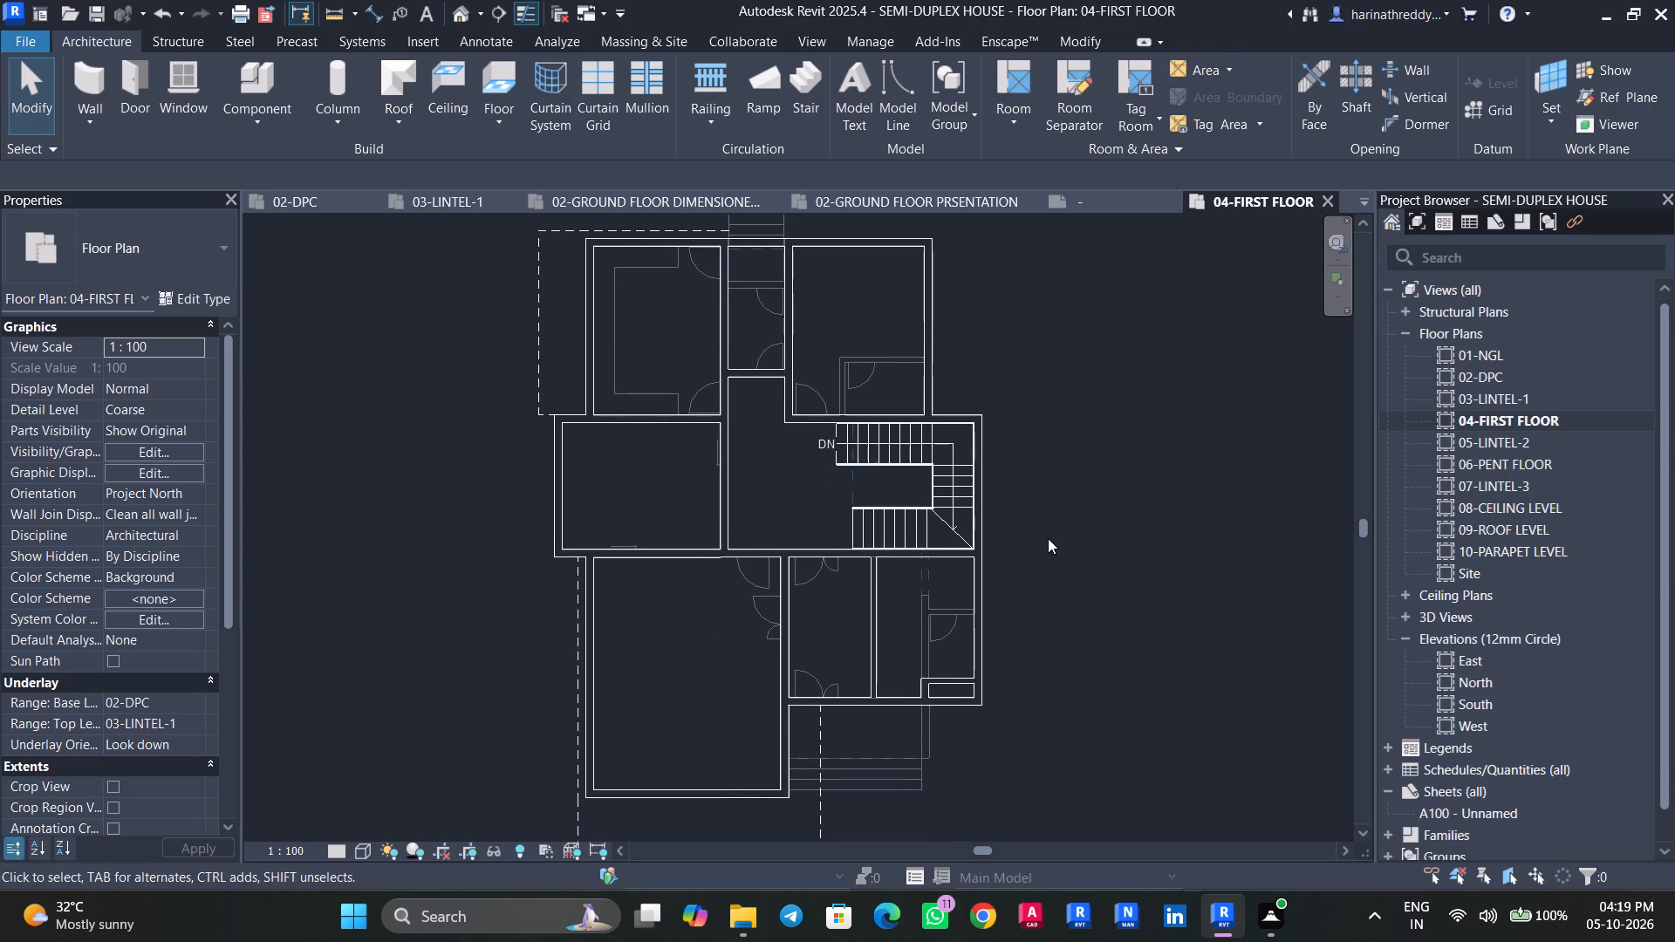
pyautogui.scroll(-1, 1048, 545)
pyautogui.moveTo(1048, 545); pyautogui.dragTo(1046, 535, button='middle')
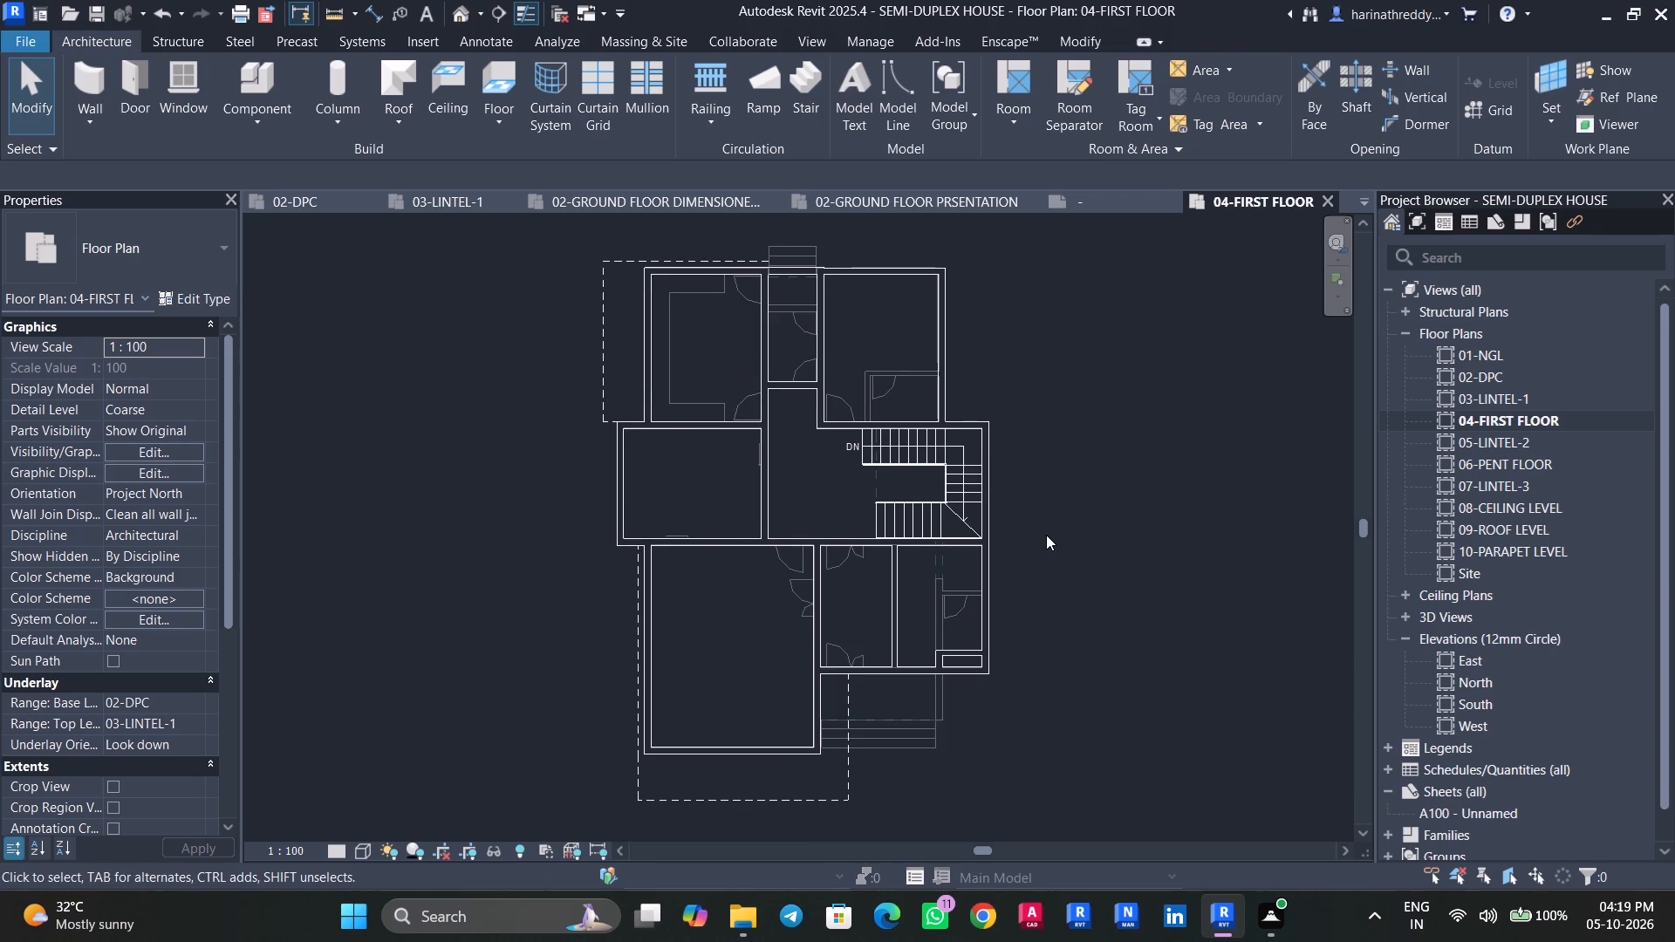
pyautogui.press('w')
pyautogui.press('a')
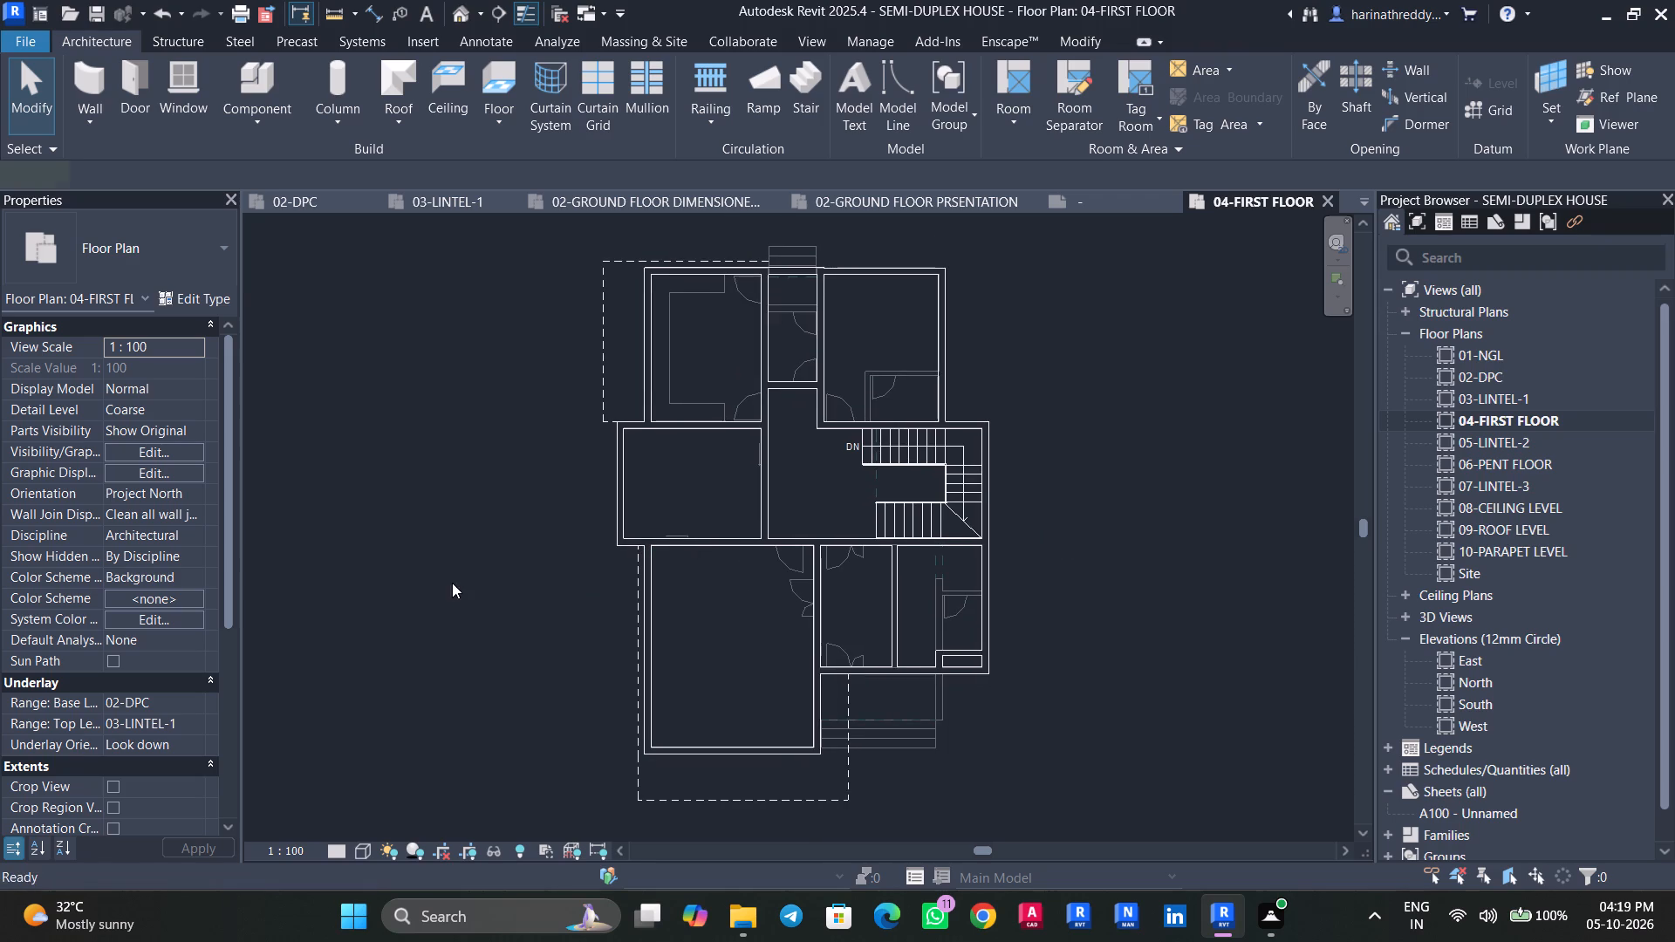
pyautogui.click(101, 249)
pyautogui.press('Escape')
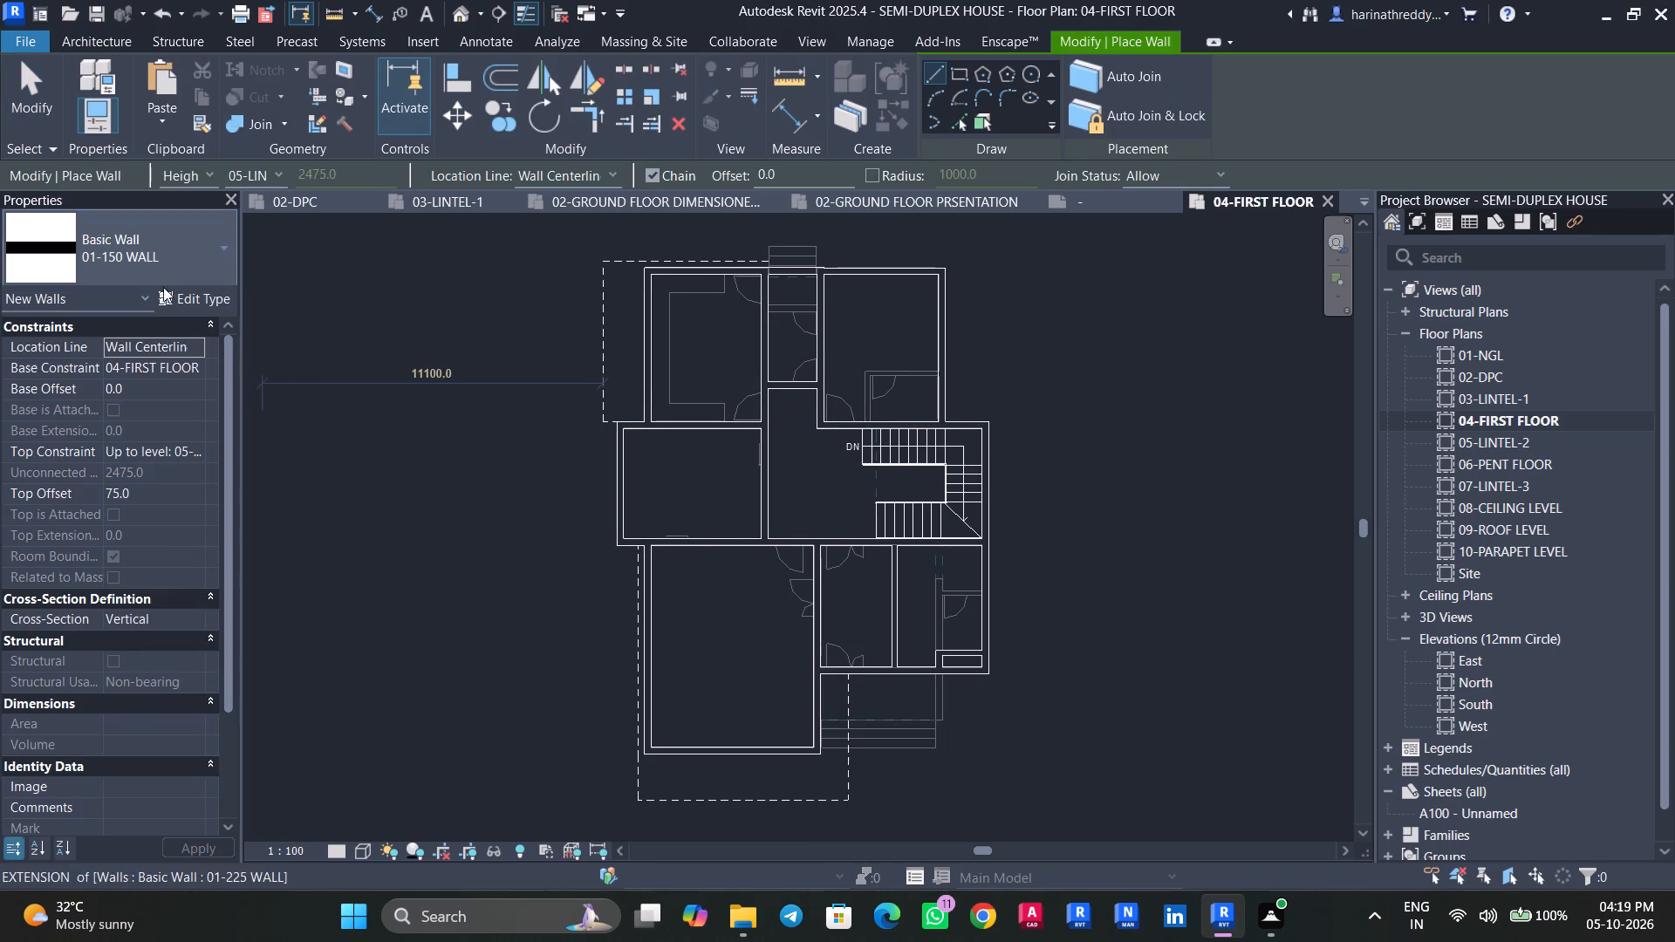
pyautogui.click(196, 454)
pyautogui.scroll(-3, 243, 535)
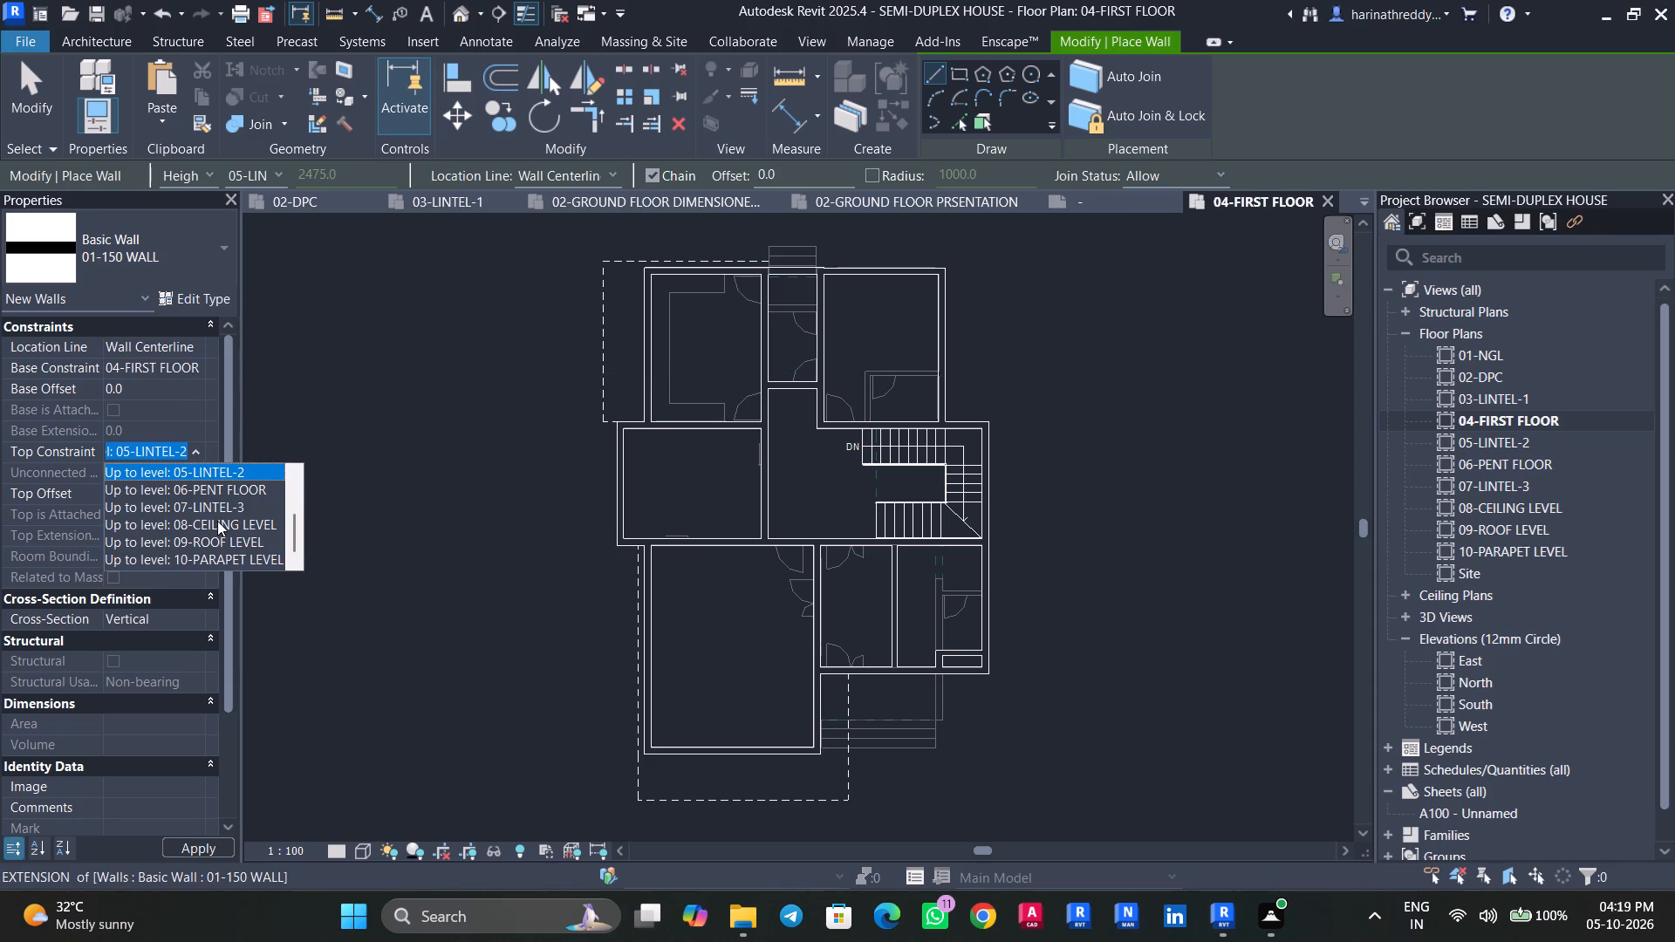
pyautogui.click(229, 491)
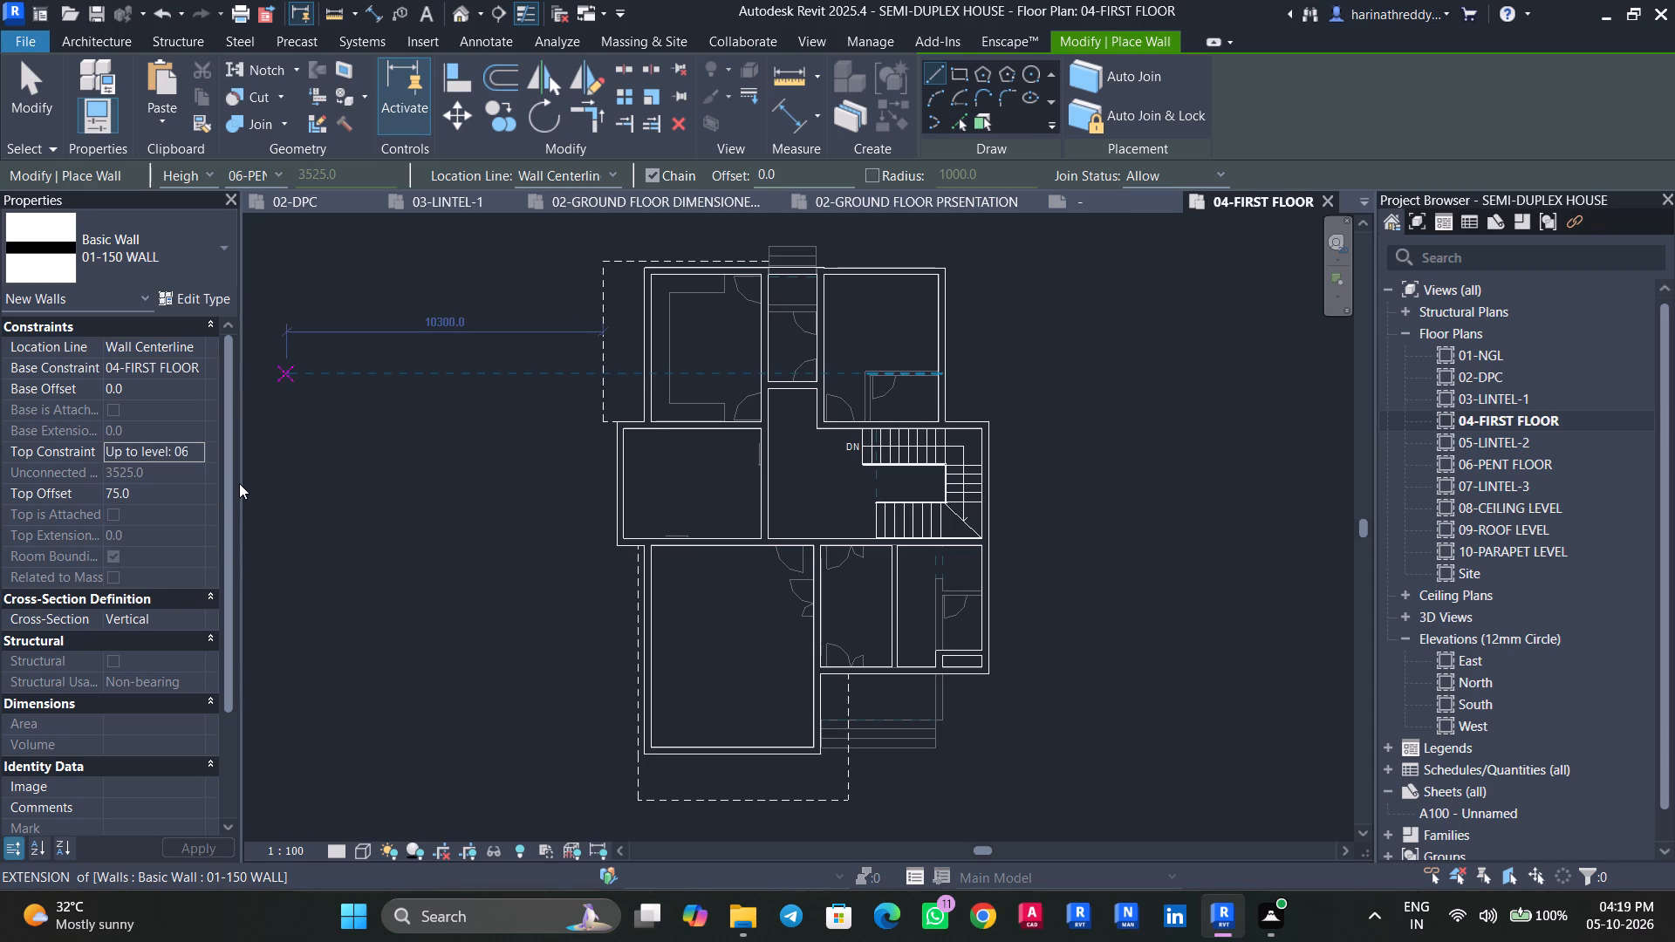
pyautogui.scroll(9, 878, 421)
pyautogui.moveTo(858, 420); pyautogui.dragTo(776, 581, button='middle')
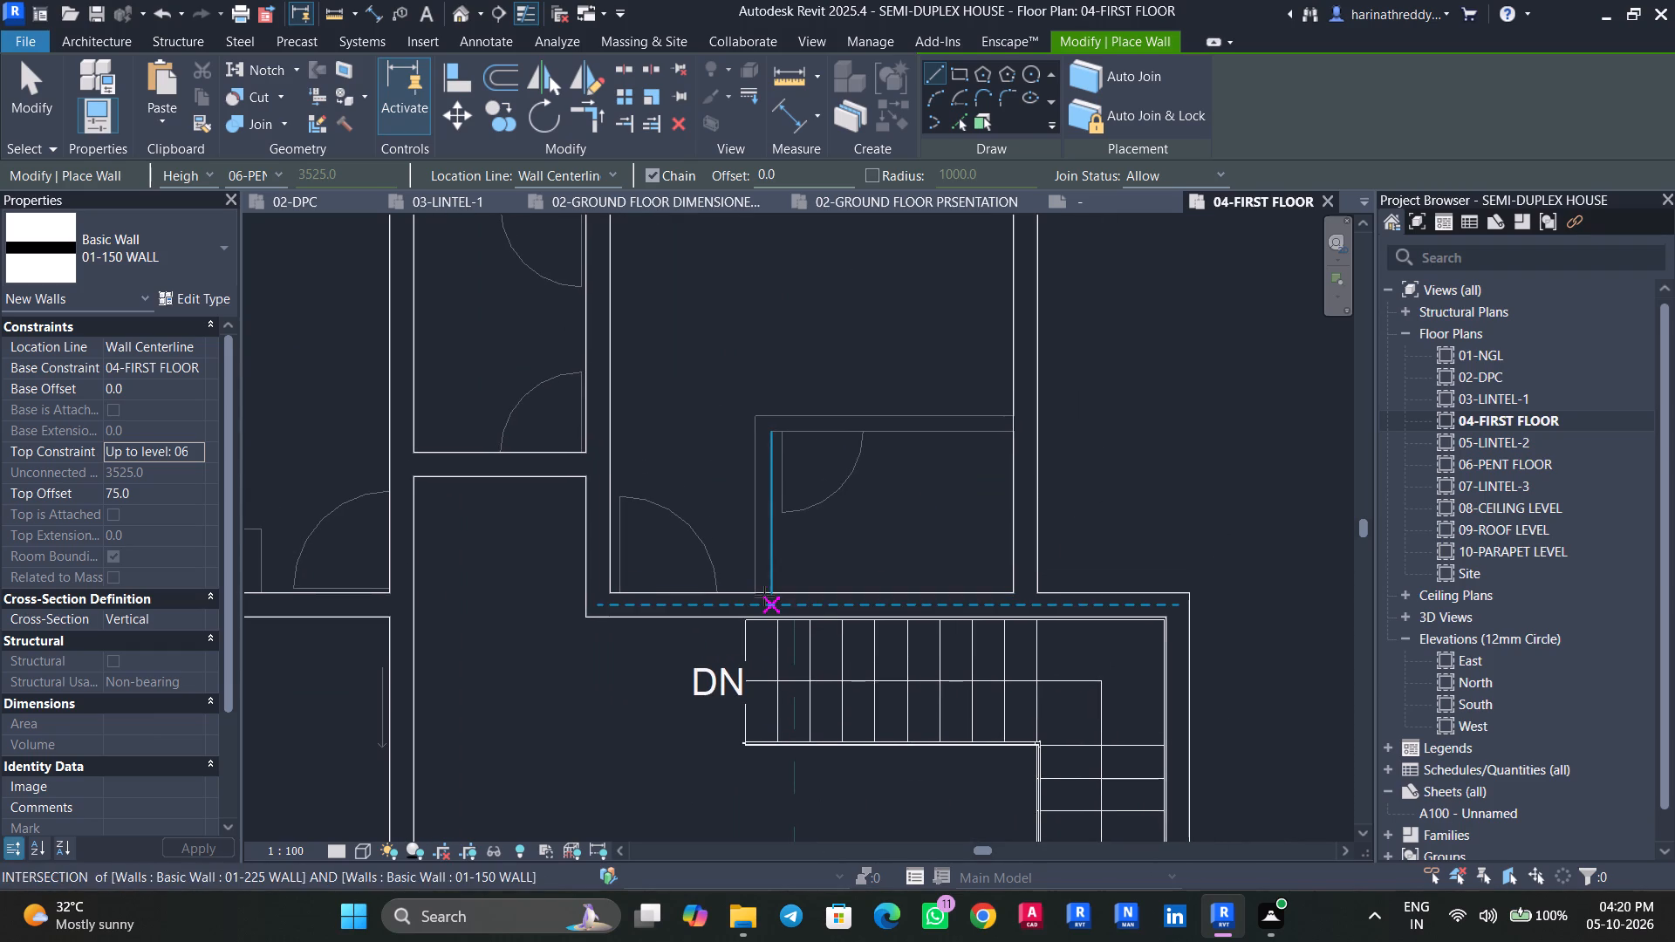
pyautogui.scroll(4, 755, 589)
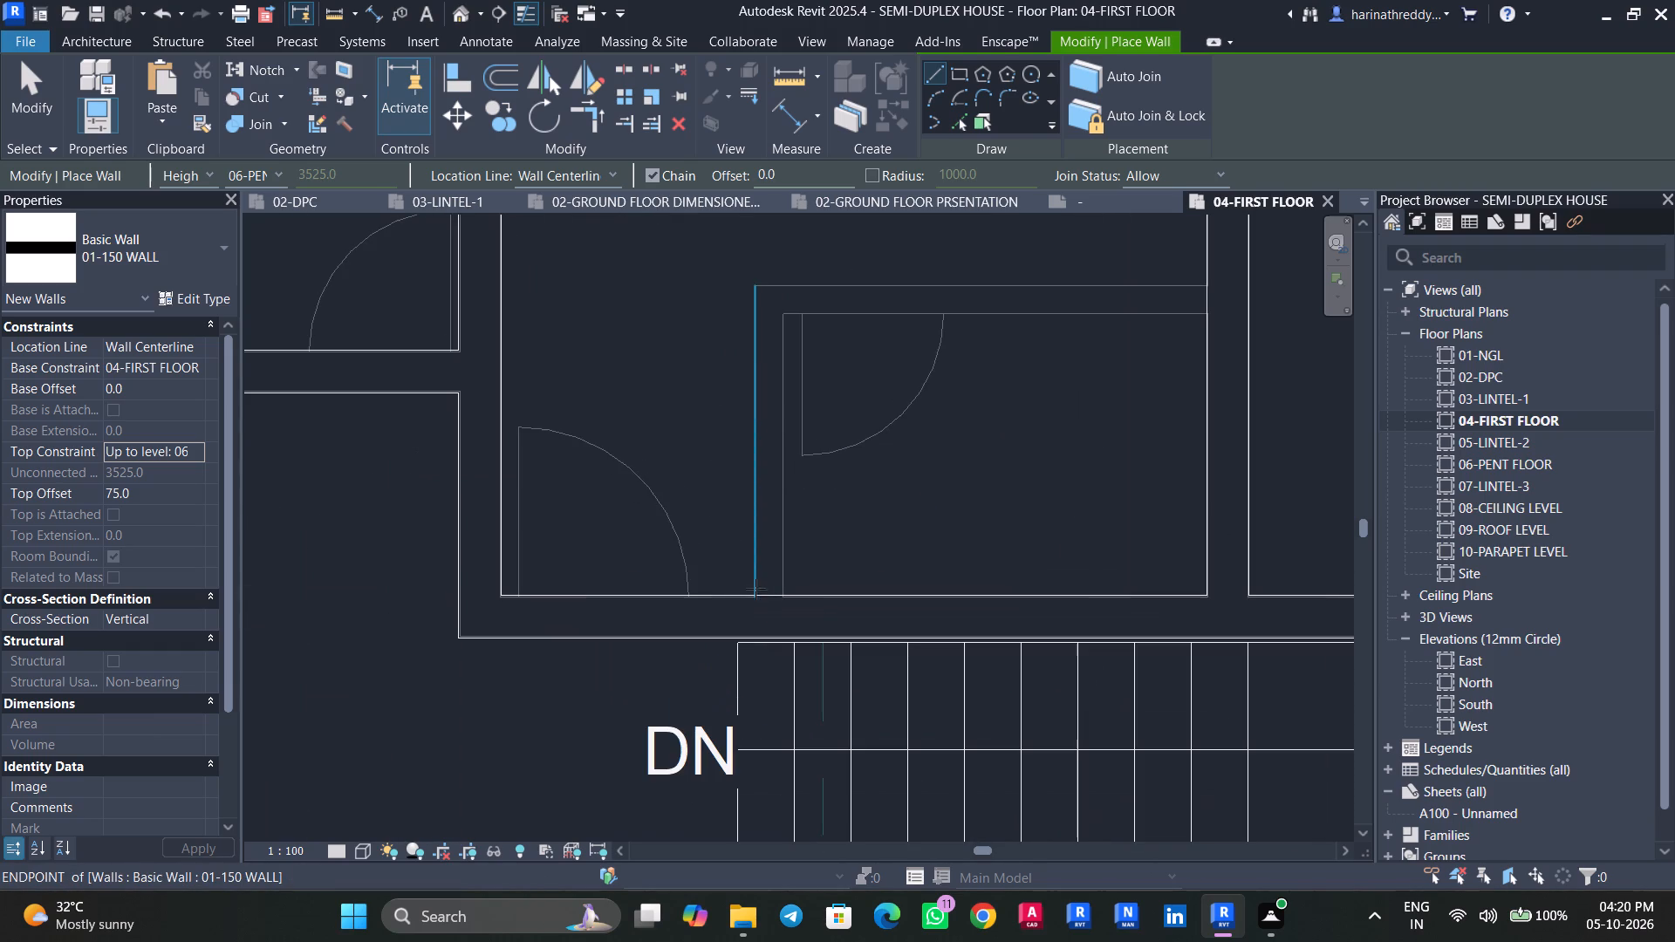
pyautogui.click(767, 597)
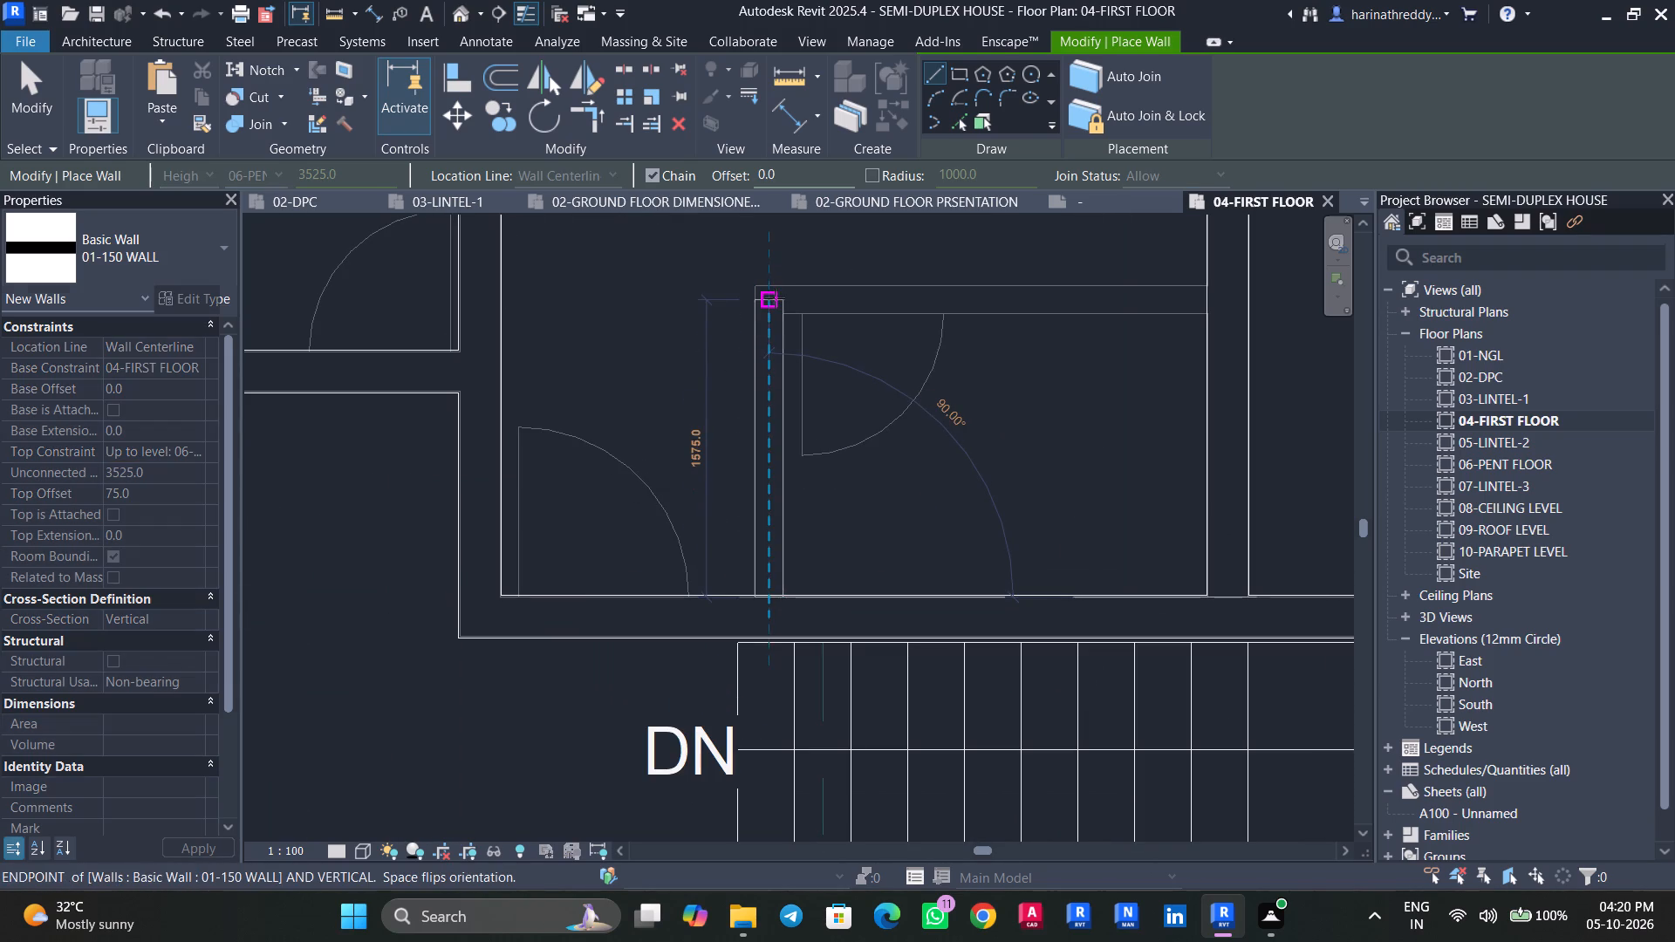
pyautogui.click(770, 299)
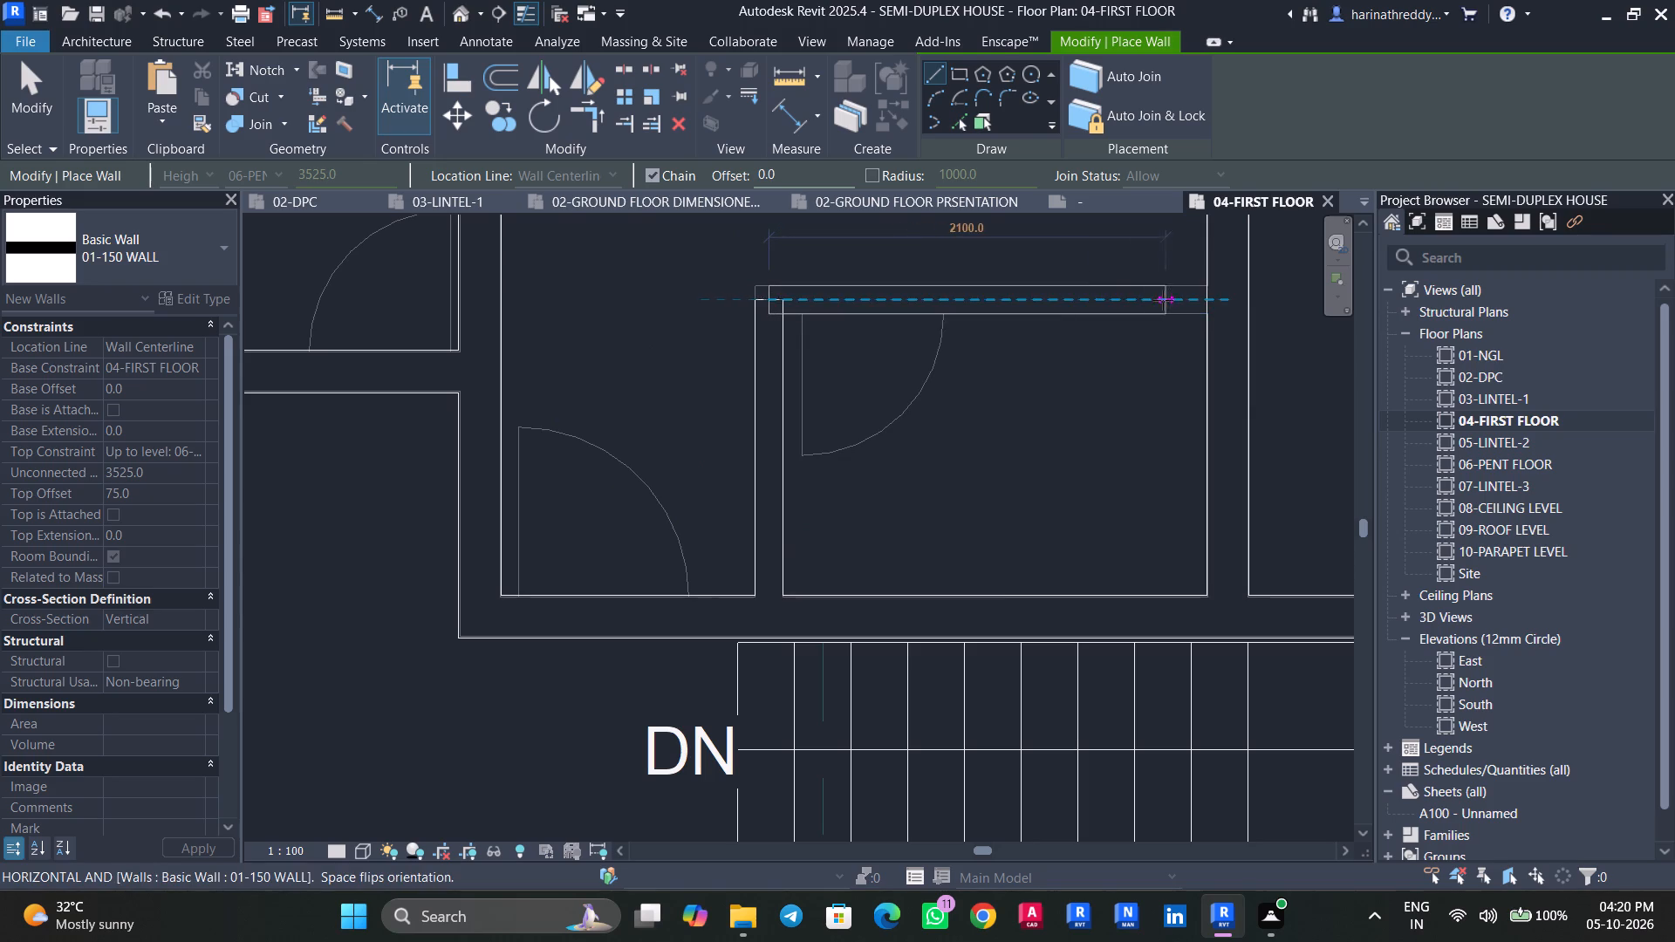
pyautogui.click(1210, 295)
pyautogui.press('Escape')
pyautogui.scroll(-4, 941, 372)
pyautogui.press('Escape')
pyautogui.press('Escape')
pyautogui.scroll(5, 1084, 328)
pyautogui.click(1086, 328)
pyautogui.scroll(4, 1086, 332)
pyautogui.moveTo(1101, 330); pyautogui.dragTo(1114, 331)
pyautogui.press('Escape')
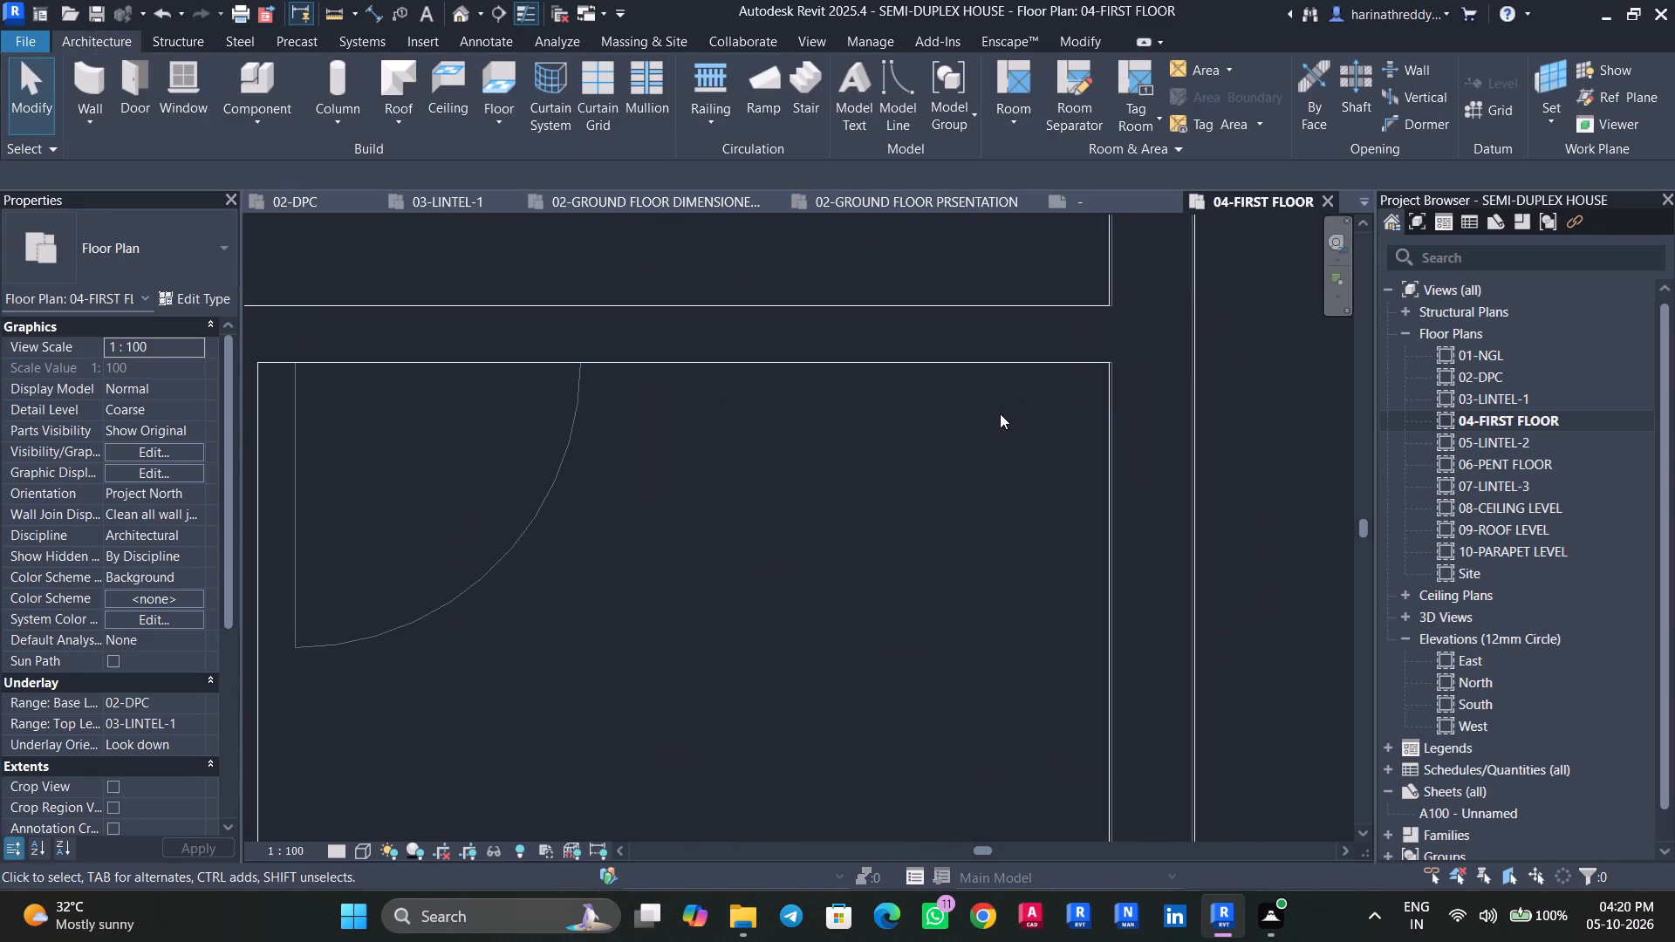
# Open the 02-DPC plan around the lobby and ground floor bedroom doors.
pyautogui.scroll(-1, 1000, 413)
pyautogui.scroll(1, 1000, 413)
pyautogui.scroll(-13, 1000, 413)
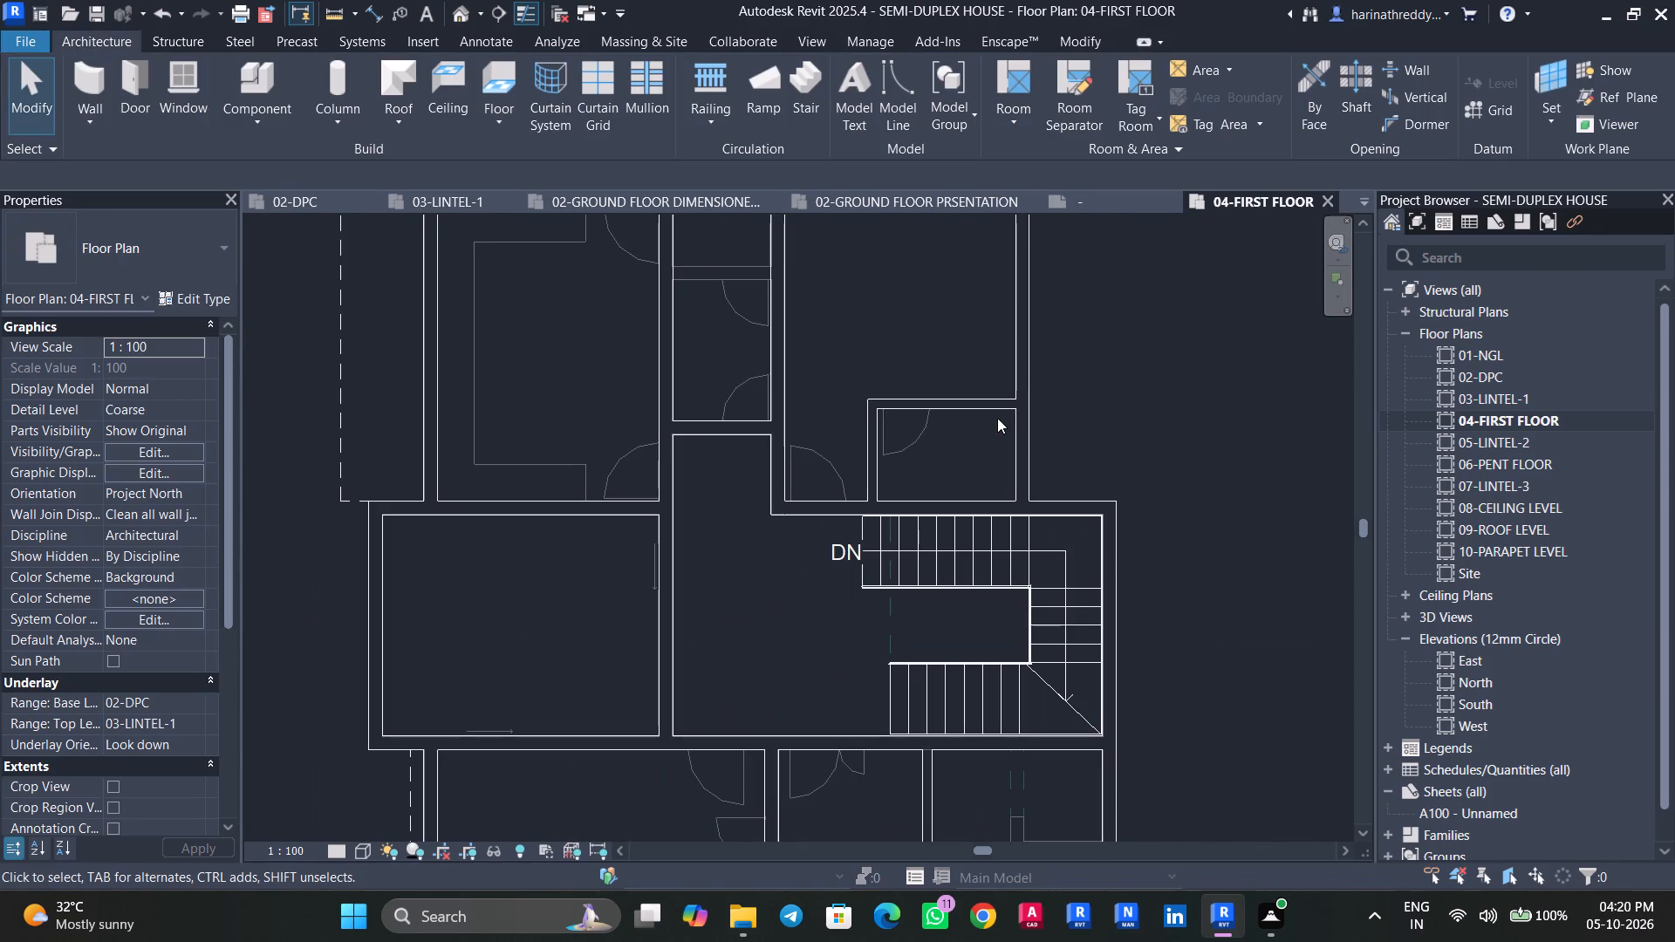
pyautogui.scroll(-4, 996, 418)
pyautogui.scroll(4, 881, 453)
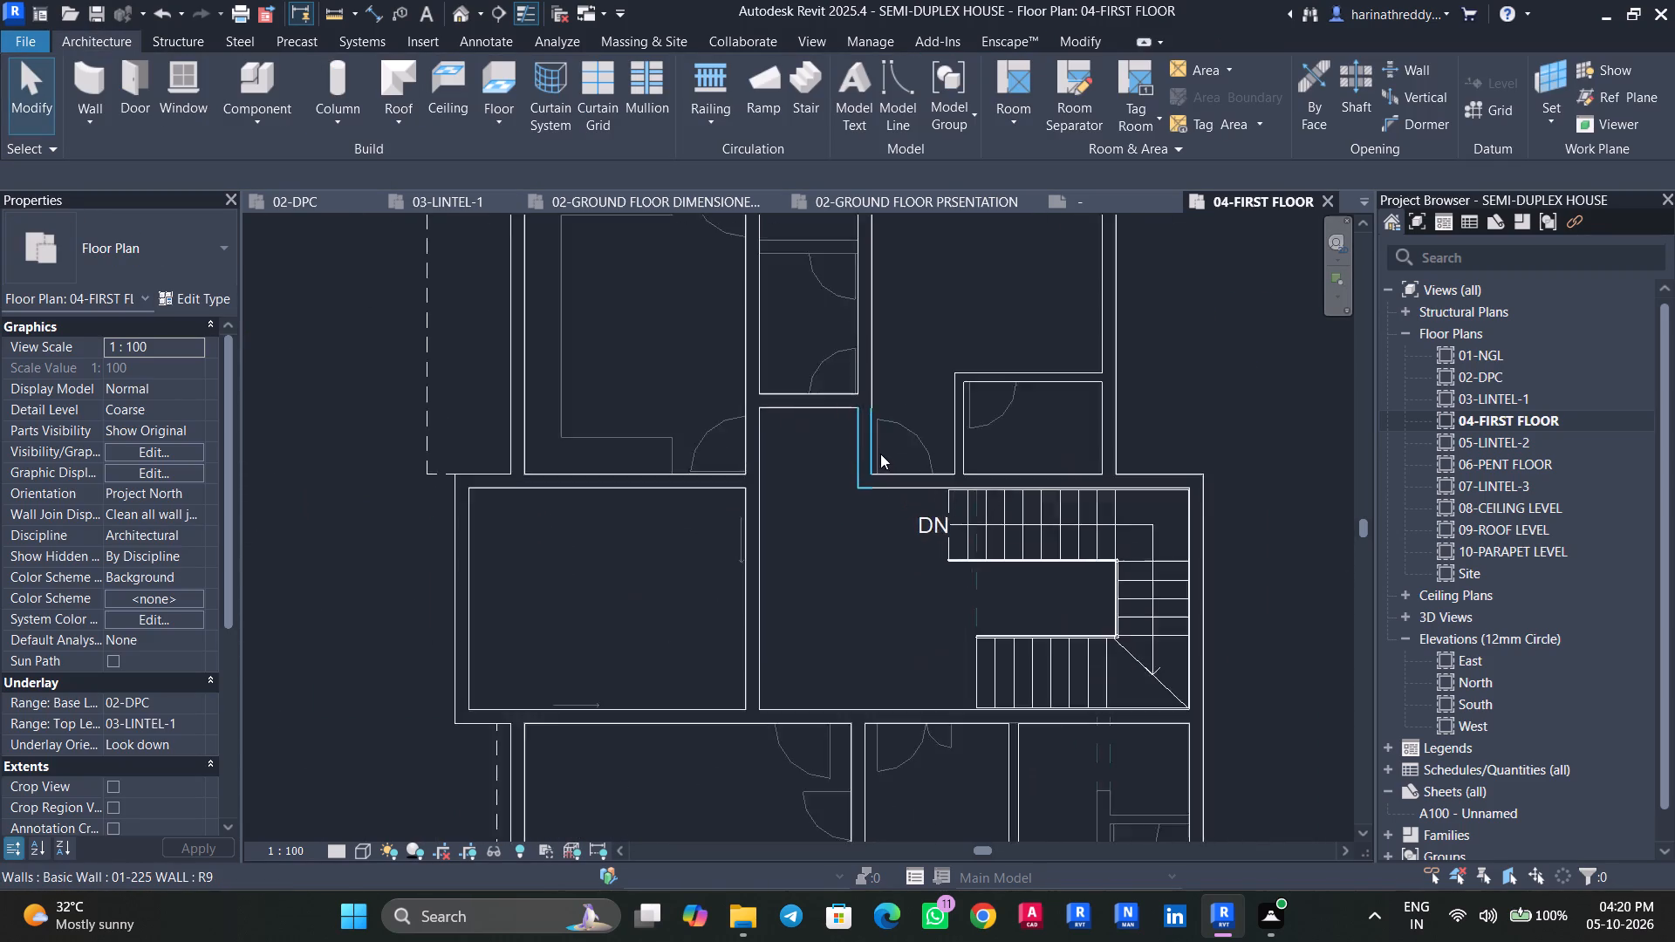
pyautogui.press('Escape')
pyautogui.press('Escape')
pyautogui.click(330, 207)
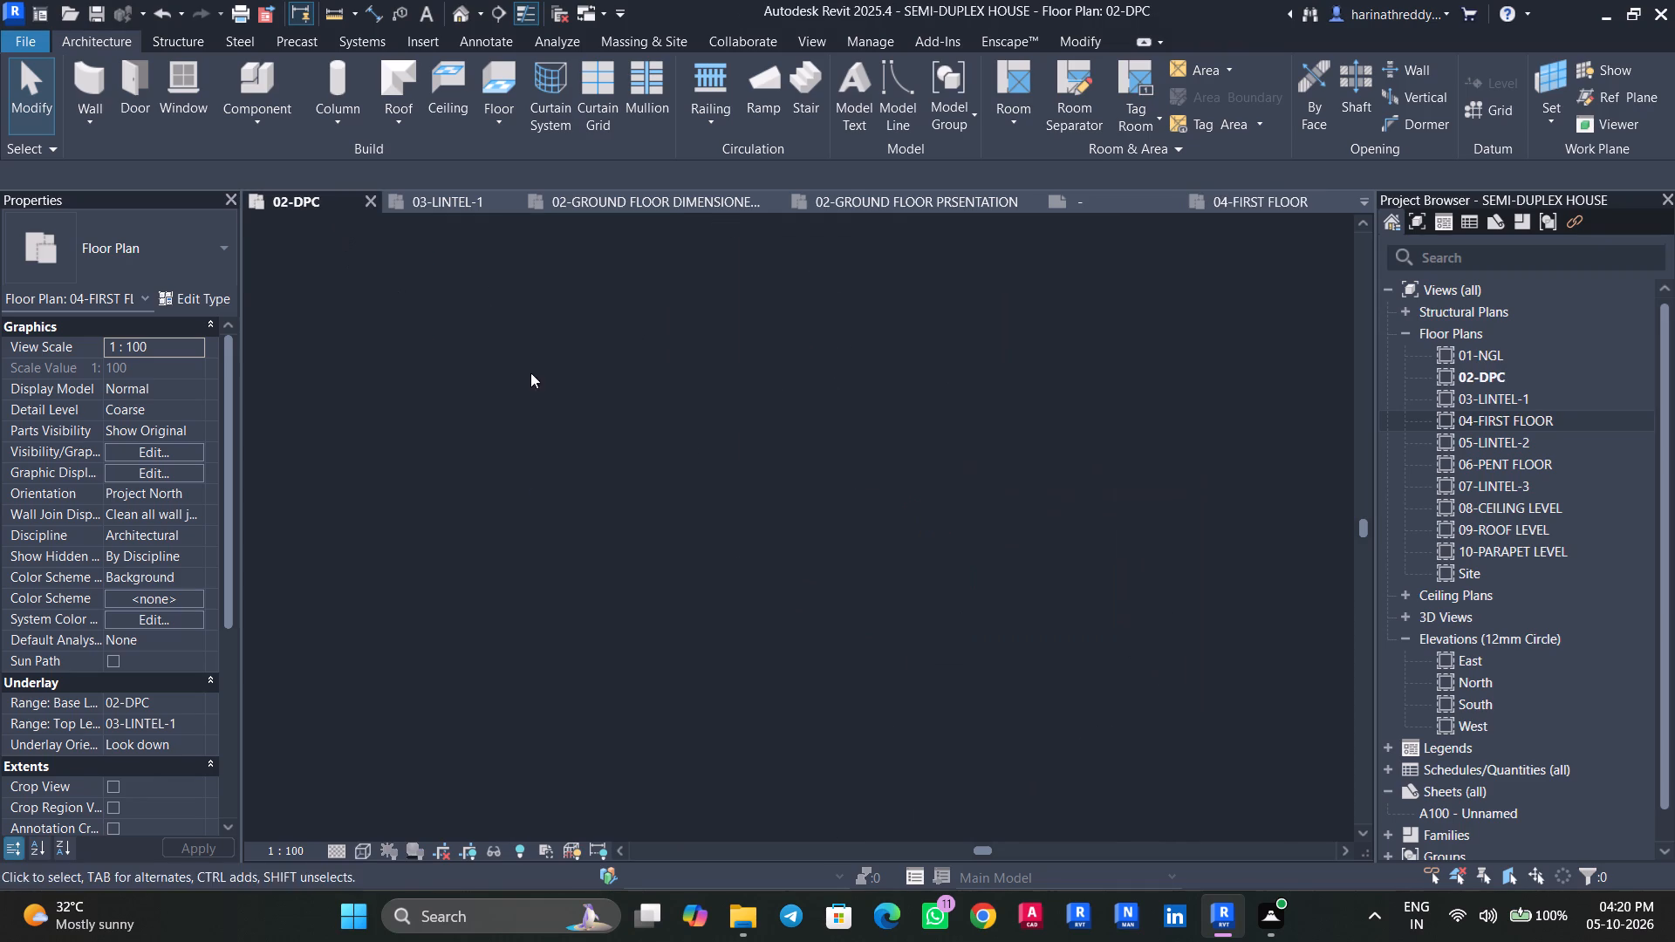
pyautogui.scroll(-2, 685, 427)
pyautogui.moveTo(652, 363); pyautogui.dragTo(673, 560, button='middle')
pyautogui.scroll(2, 660, 475)
pyautogui.scroll(-1, 660, 475)
pyautogui.scroll(7, 661, 475)
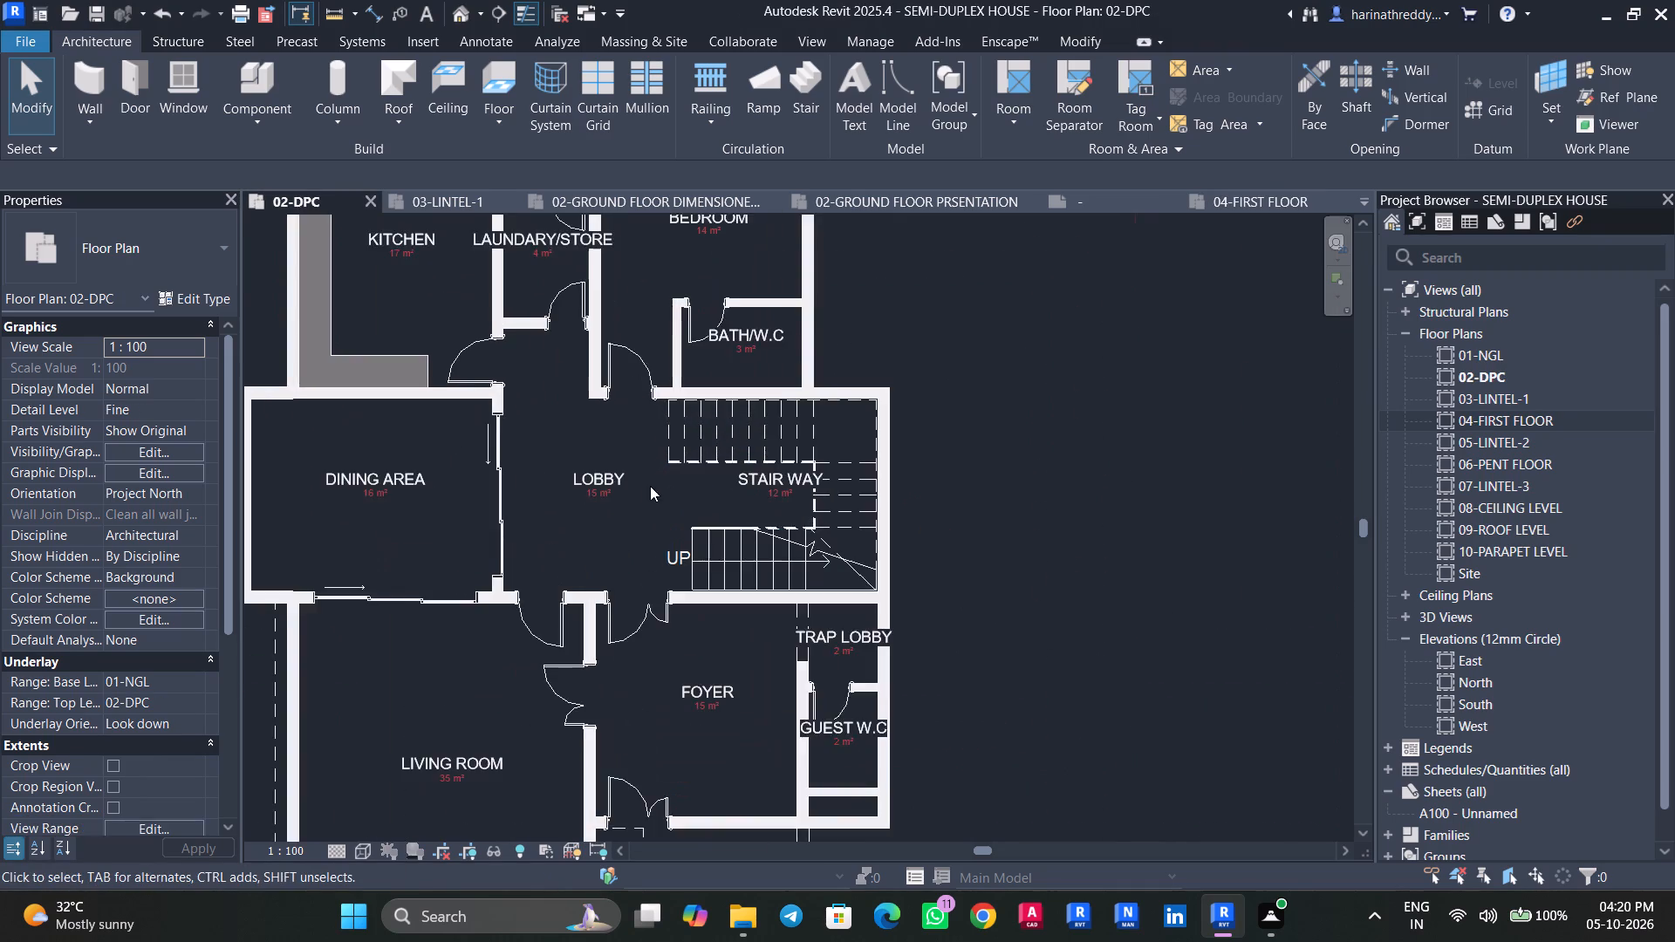
pyautogui.moveTo(596, 490); pyautogui.dragTo(648, 599, button='middle')
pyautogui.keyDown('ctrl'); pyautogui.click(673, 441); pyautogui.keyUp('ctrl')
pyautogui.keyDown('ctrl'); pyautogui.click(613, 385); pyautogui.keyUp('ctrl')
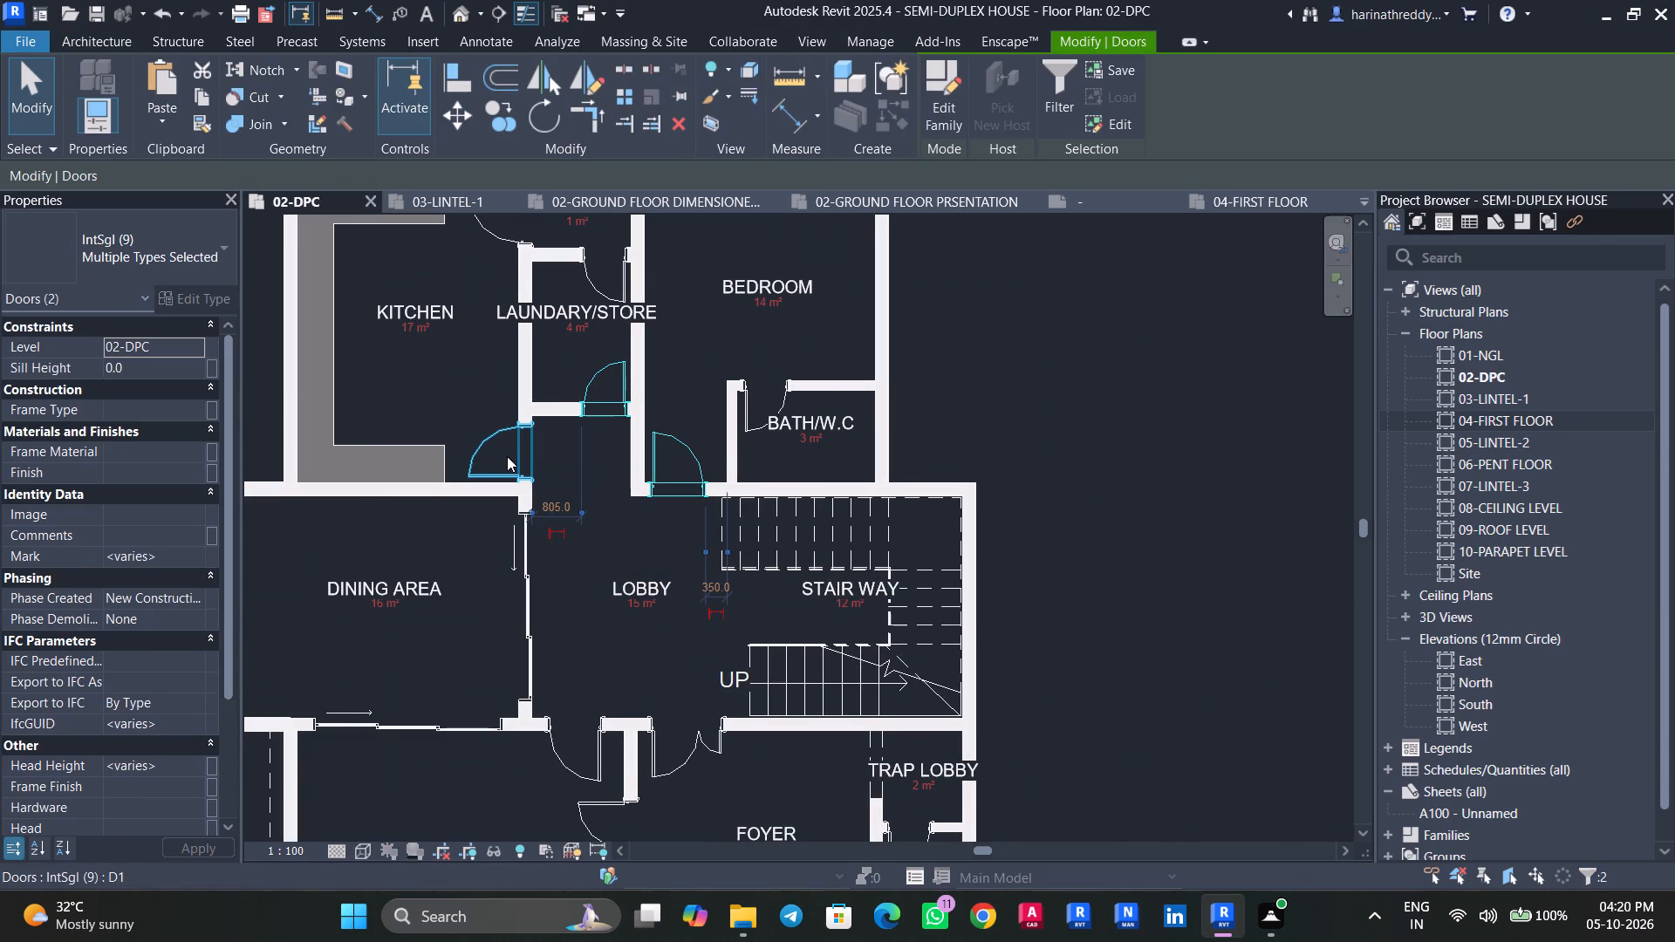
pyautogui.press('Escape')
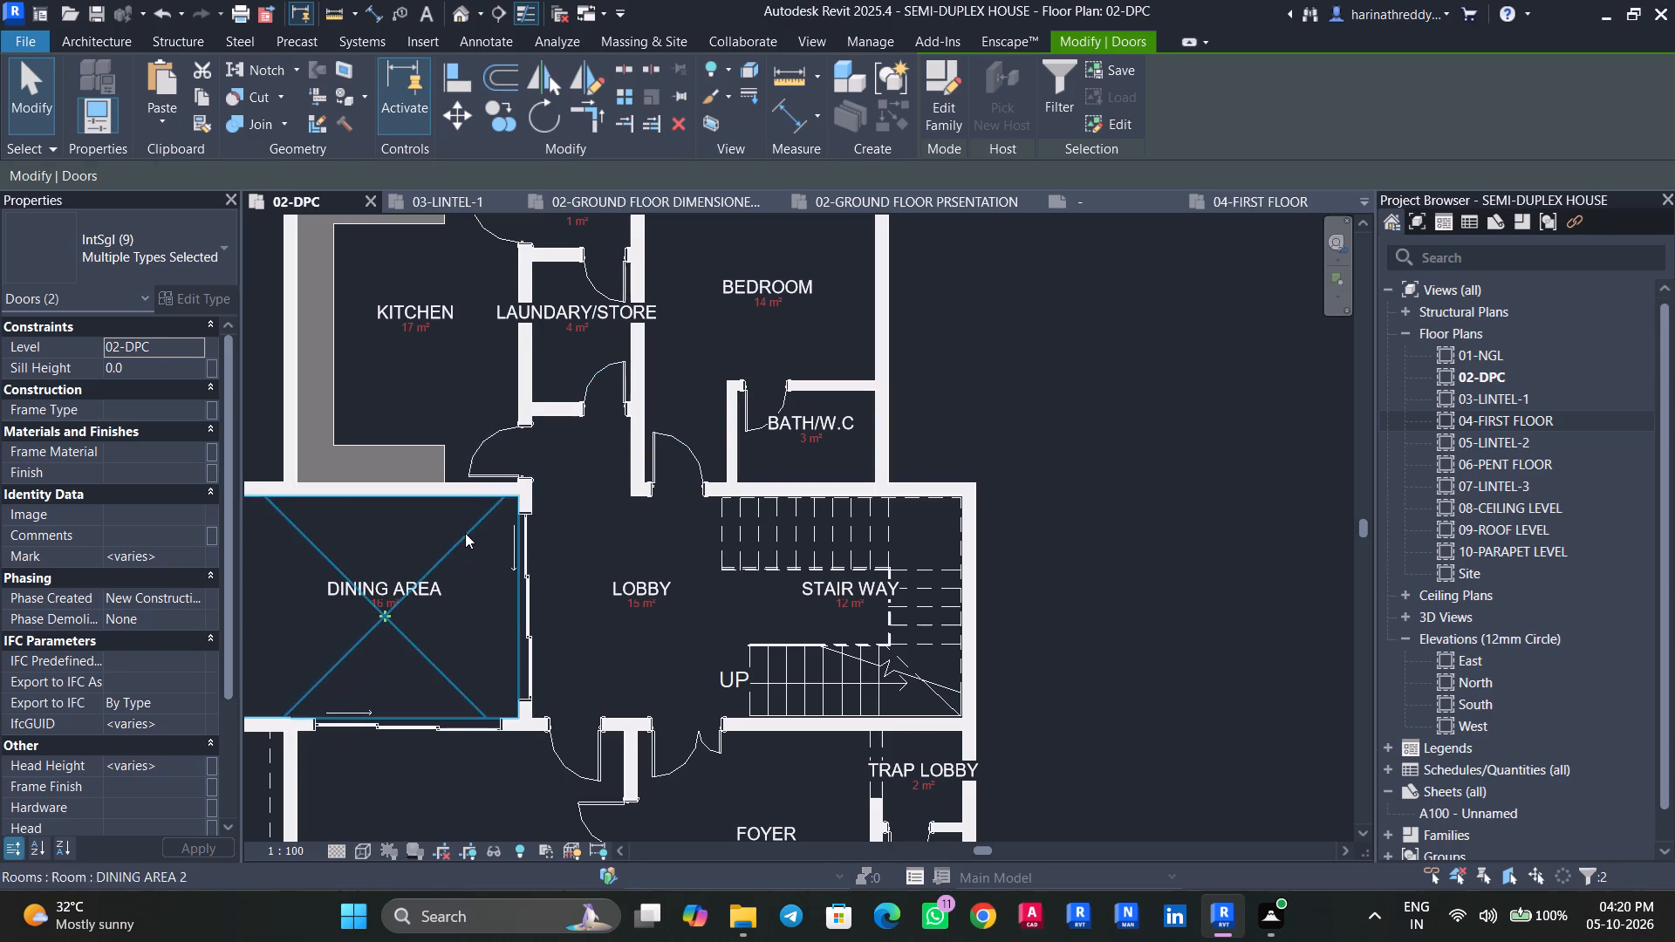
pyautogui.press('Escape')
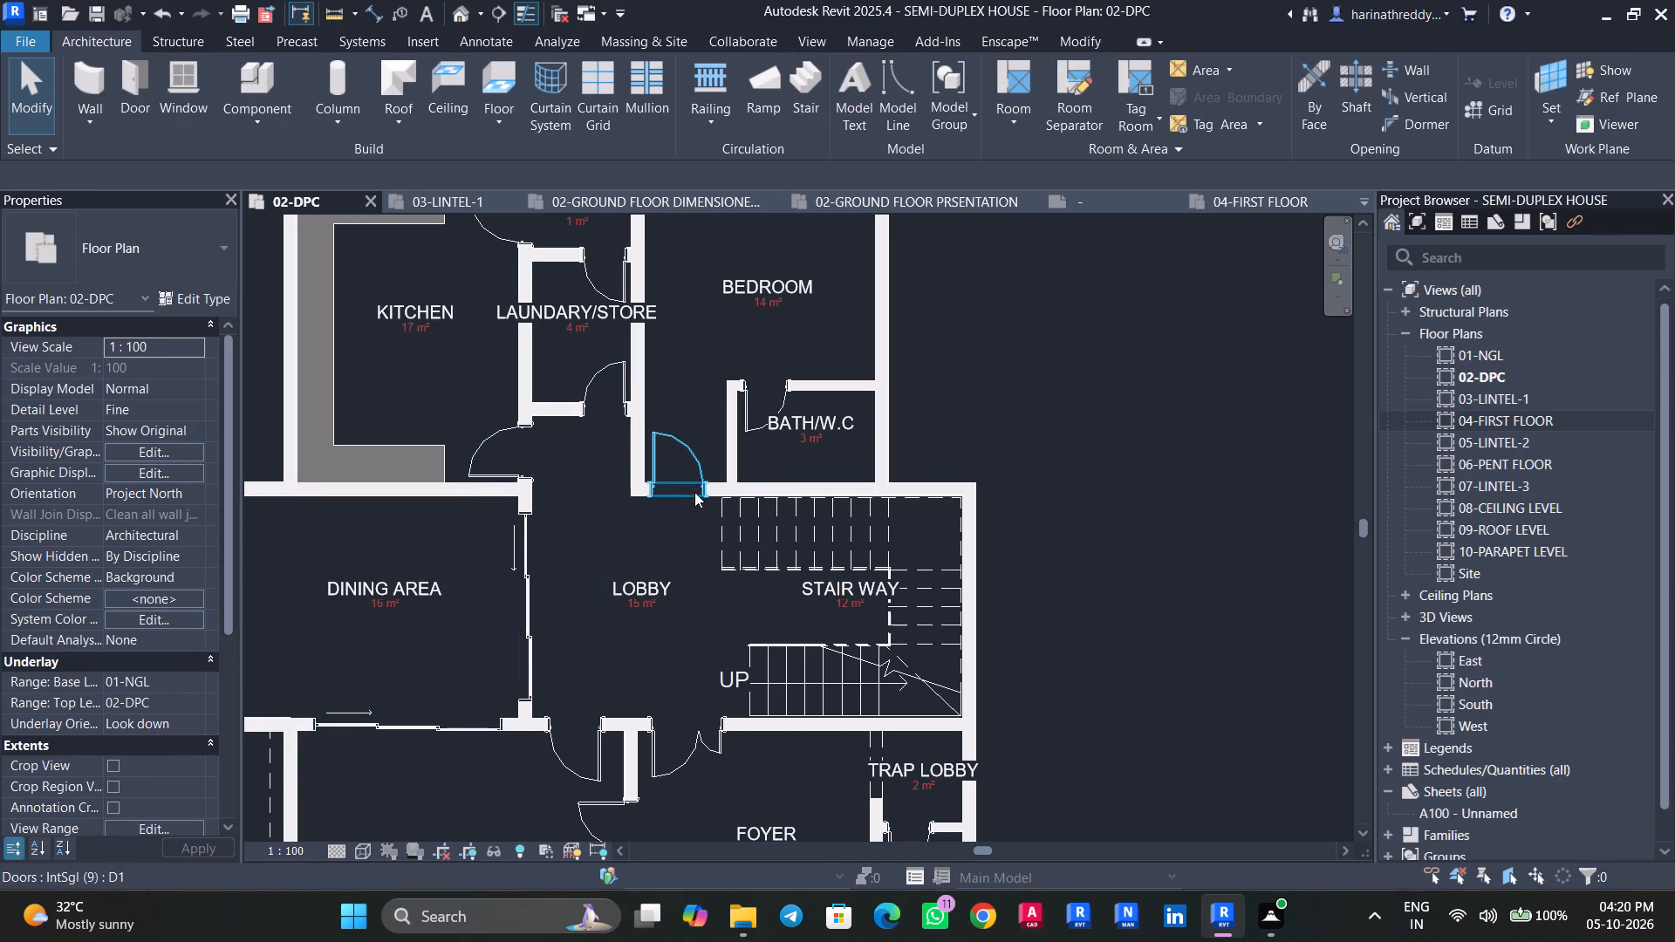
# Copy the bedroom and BATH/W.C doors, paste them aligned to level 04-FIRST FLOOR, and check them in that plan.
pyautogui.keyDown('ctrl'); pyautogui.click(687, 447); pyautogui.keyUp('ctrl')
pyautogui.keyDown('ctrl'); pyautogui.click(750, 417); pyautogui.keyUp('ctrl')
pyautogui.scroll(1, 646, 620)
pyautogui.moveTo(646, 621); pyautogui.dragTo(653, 643, button='middle')
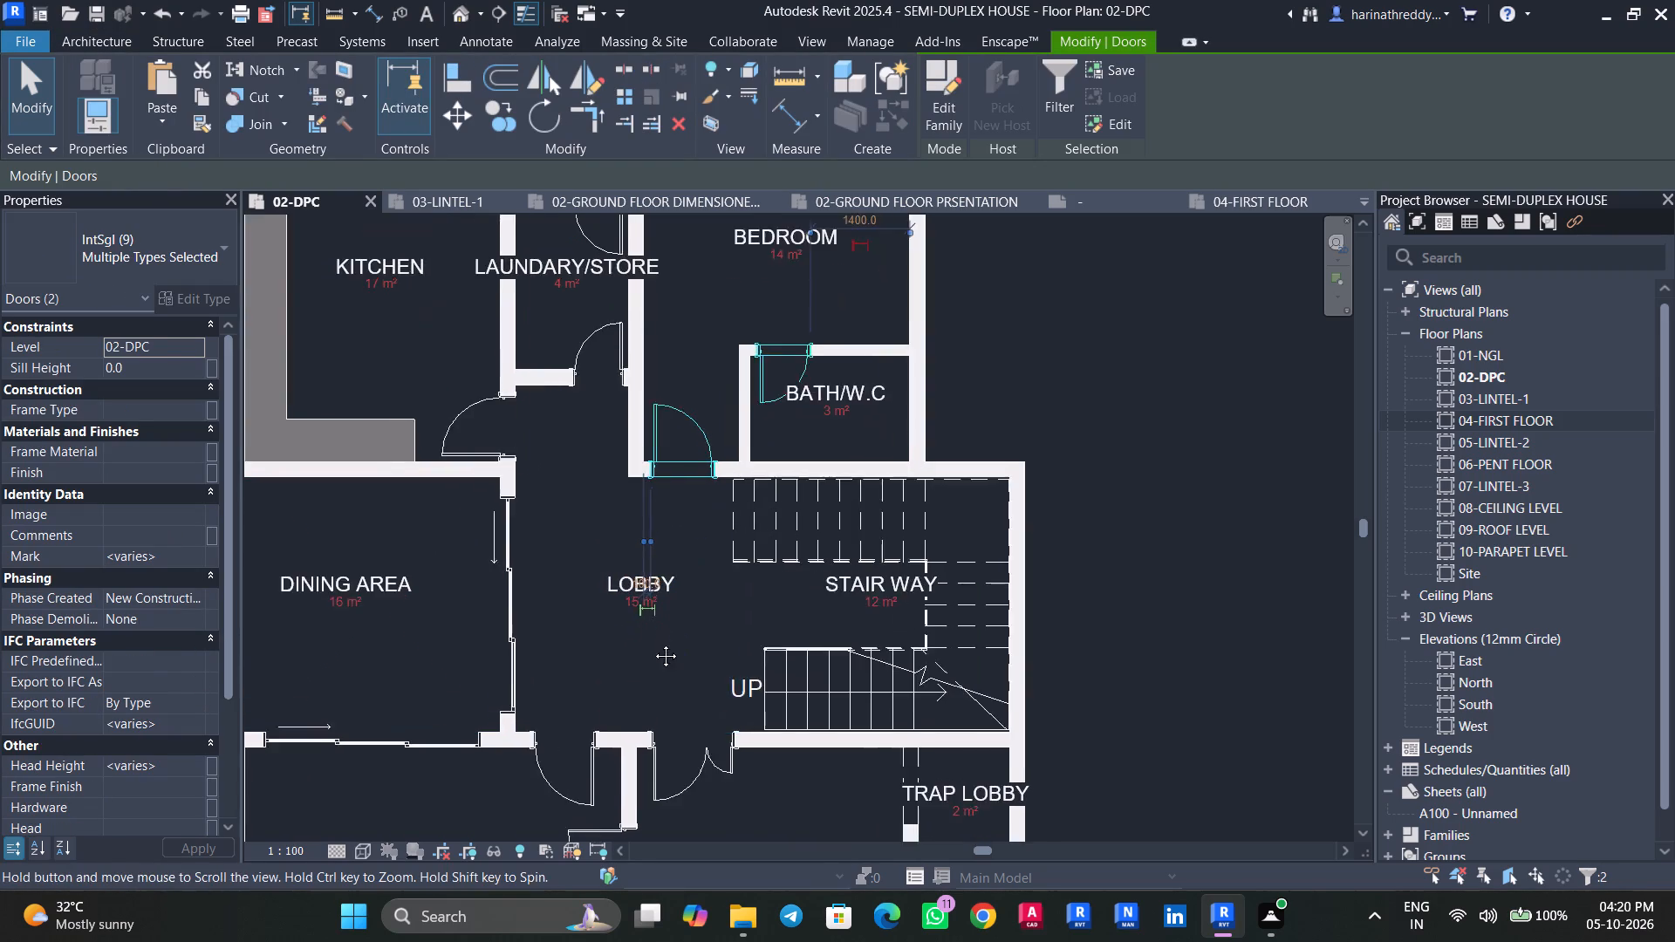
pyautogui.moveTo(653, 643); pyautogui.dragTo(674, 756, button='middle')
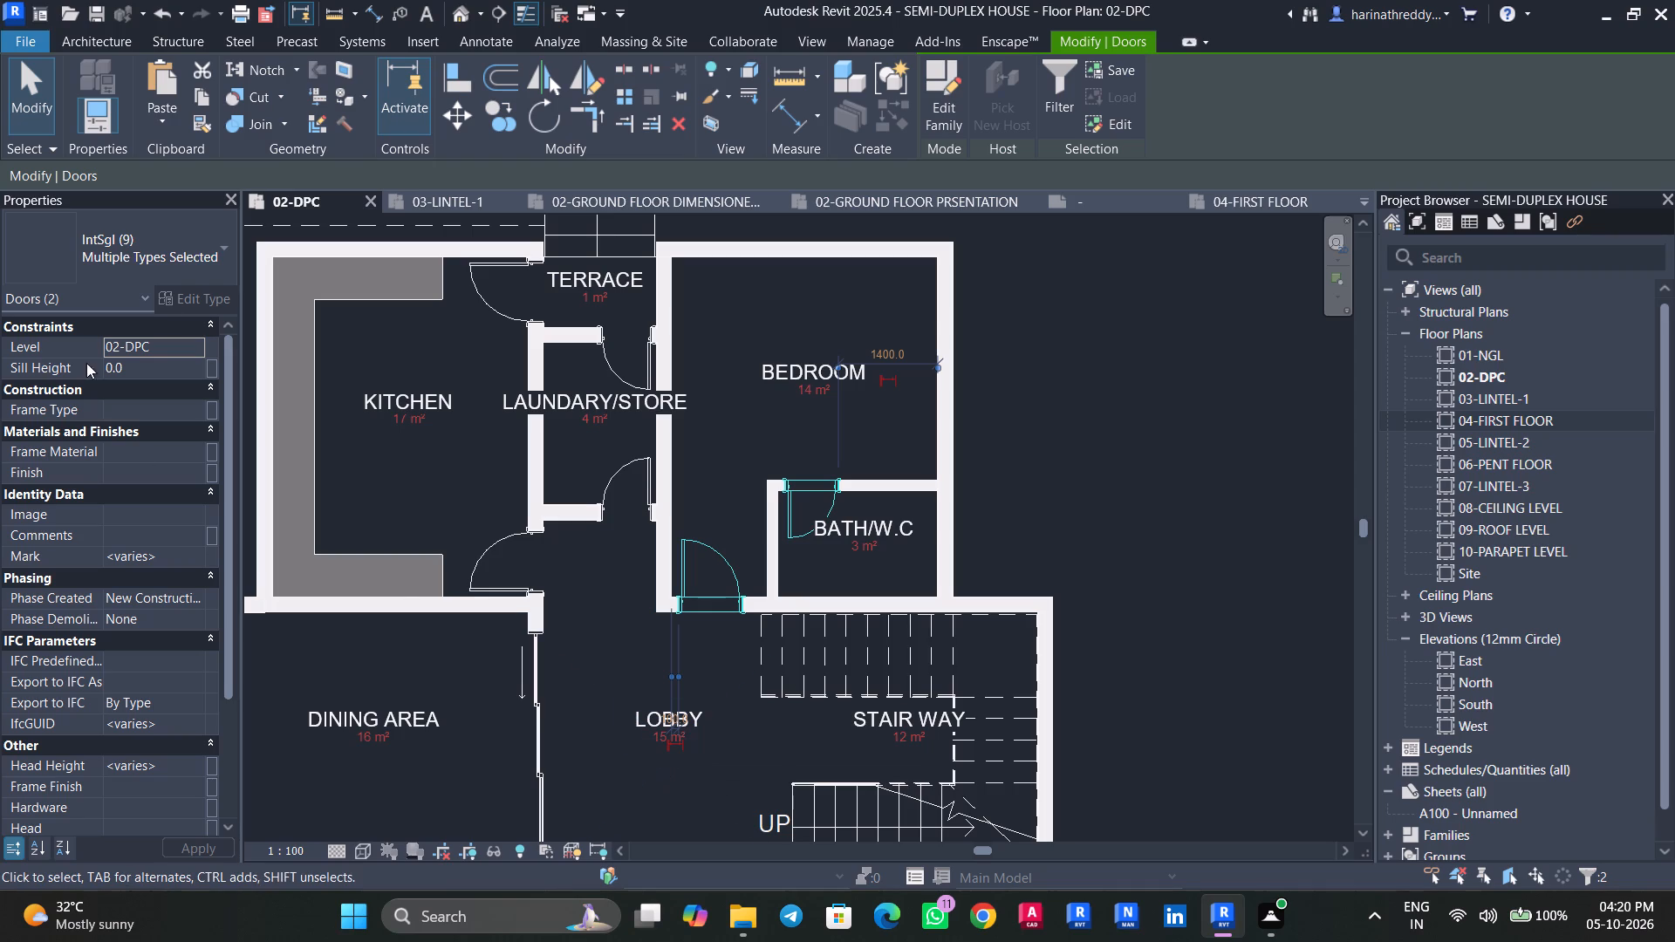
pyautogui.doubleClick(202, 103)
pyautogui.click(174, 113)
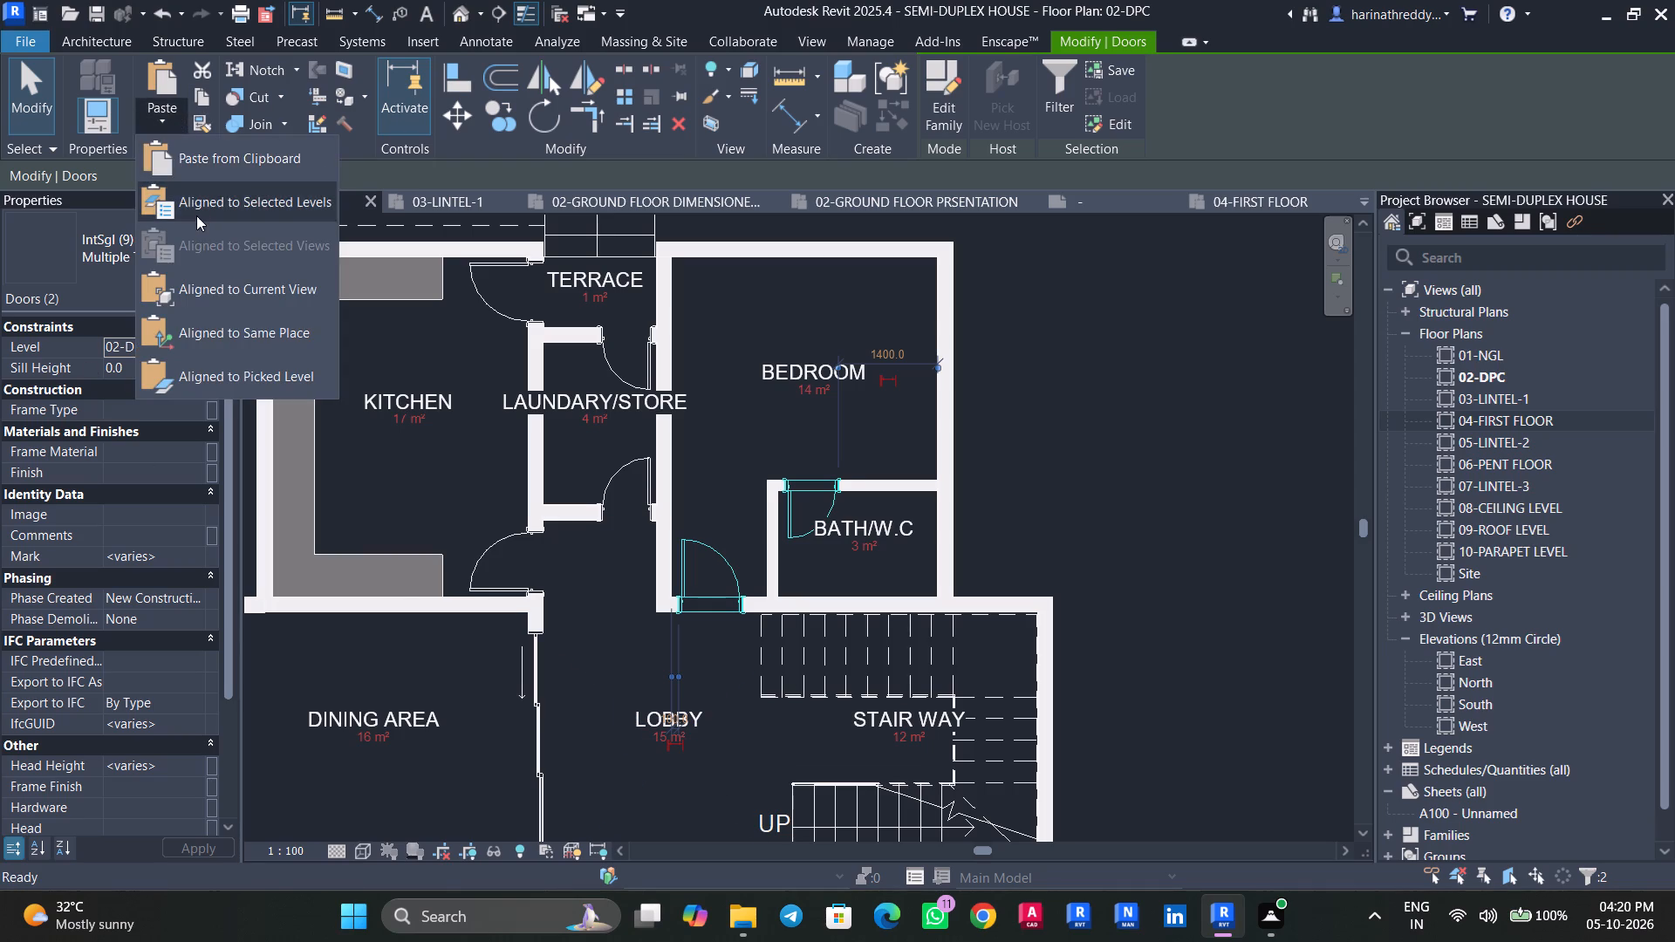
pyautogui.click(196, 211)
pyautogui.click(152, 338)
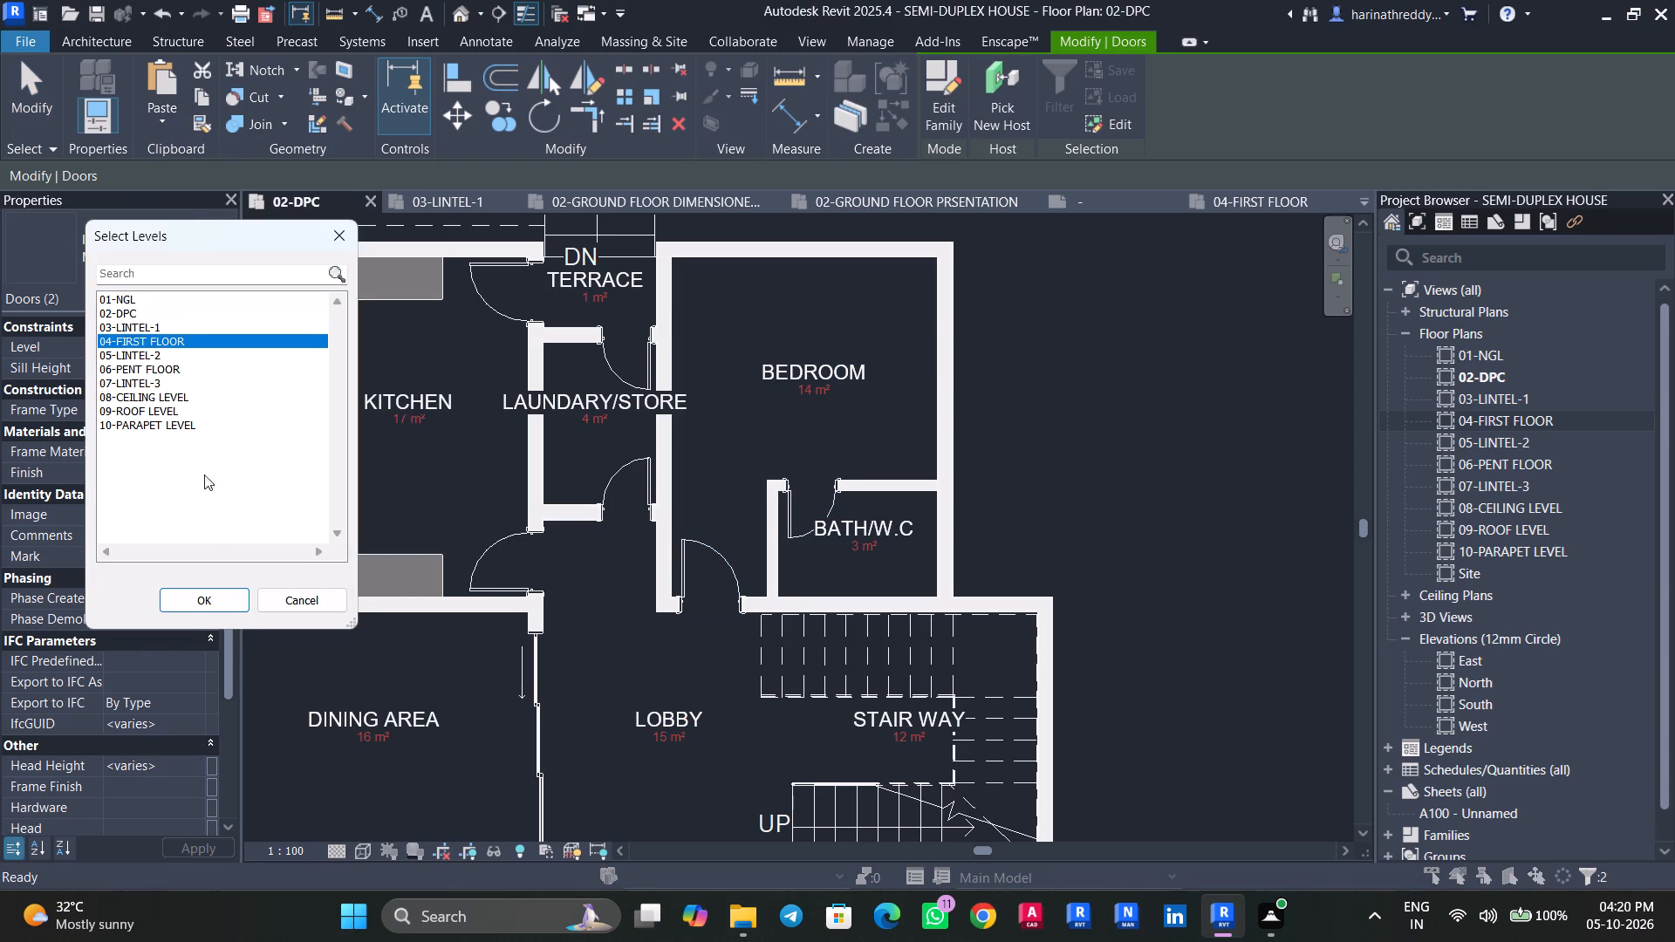
pyautogui.click(205, 605)
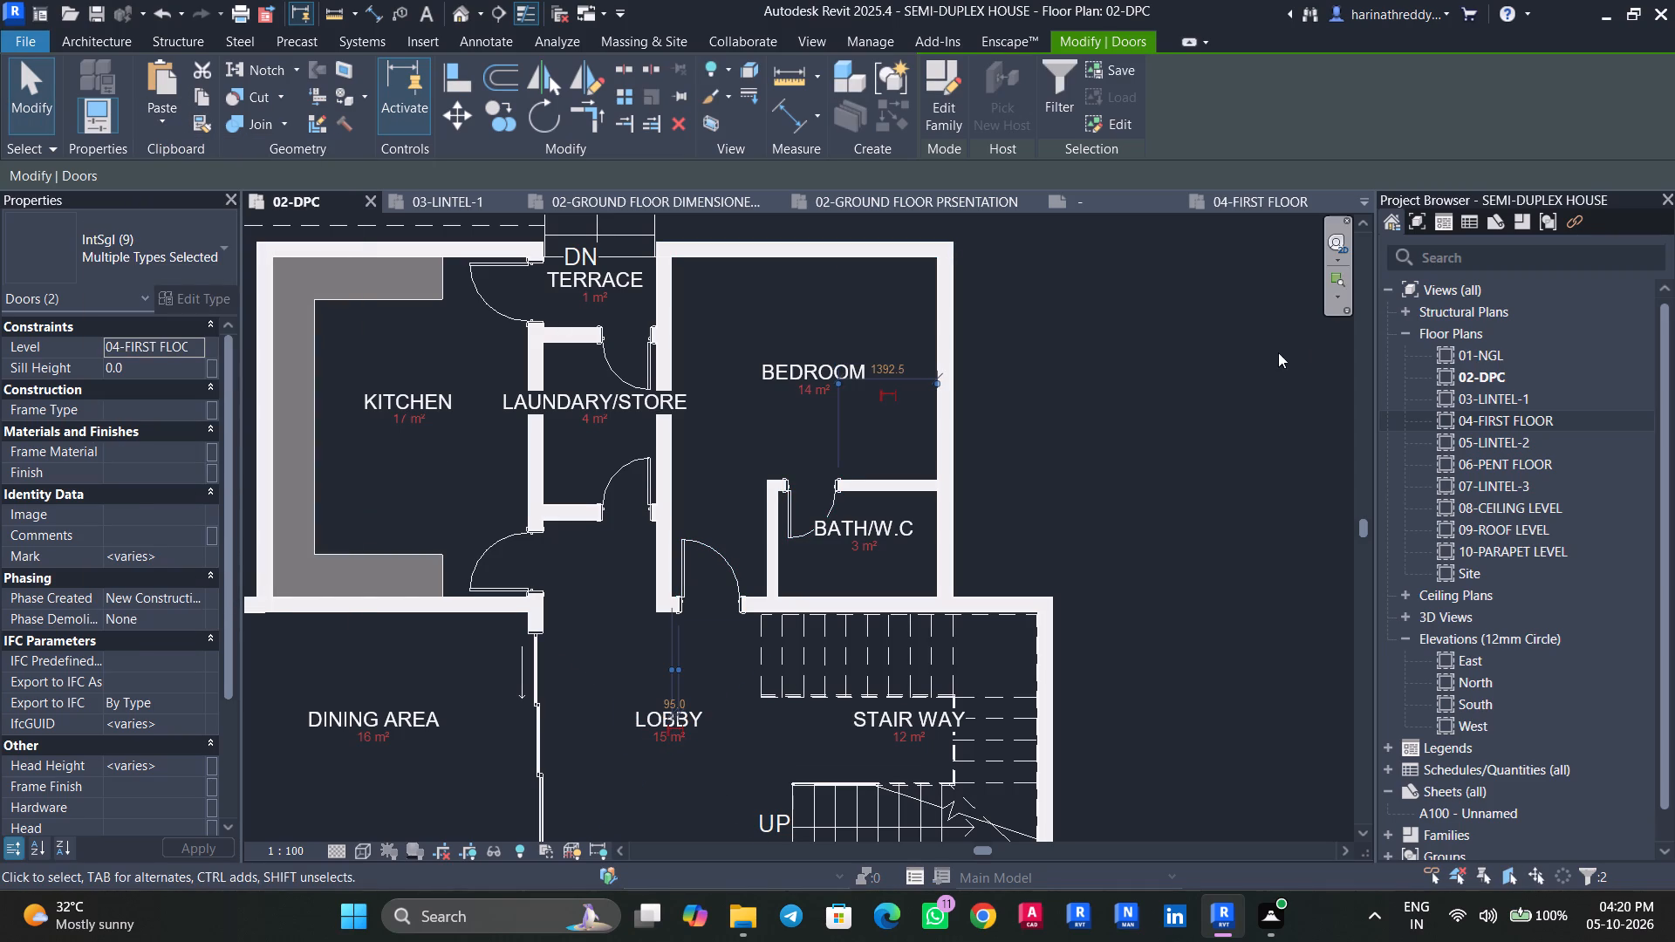
pyautogui.click(1262, 203)
pyautogui.scroll(-3, 837, 546)
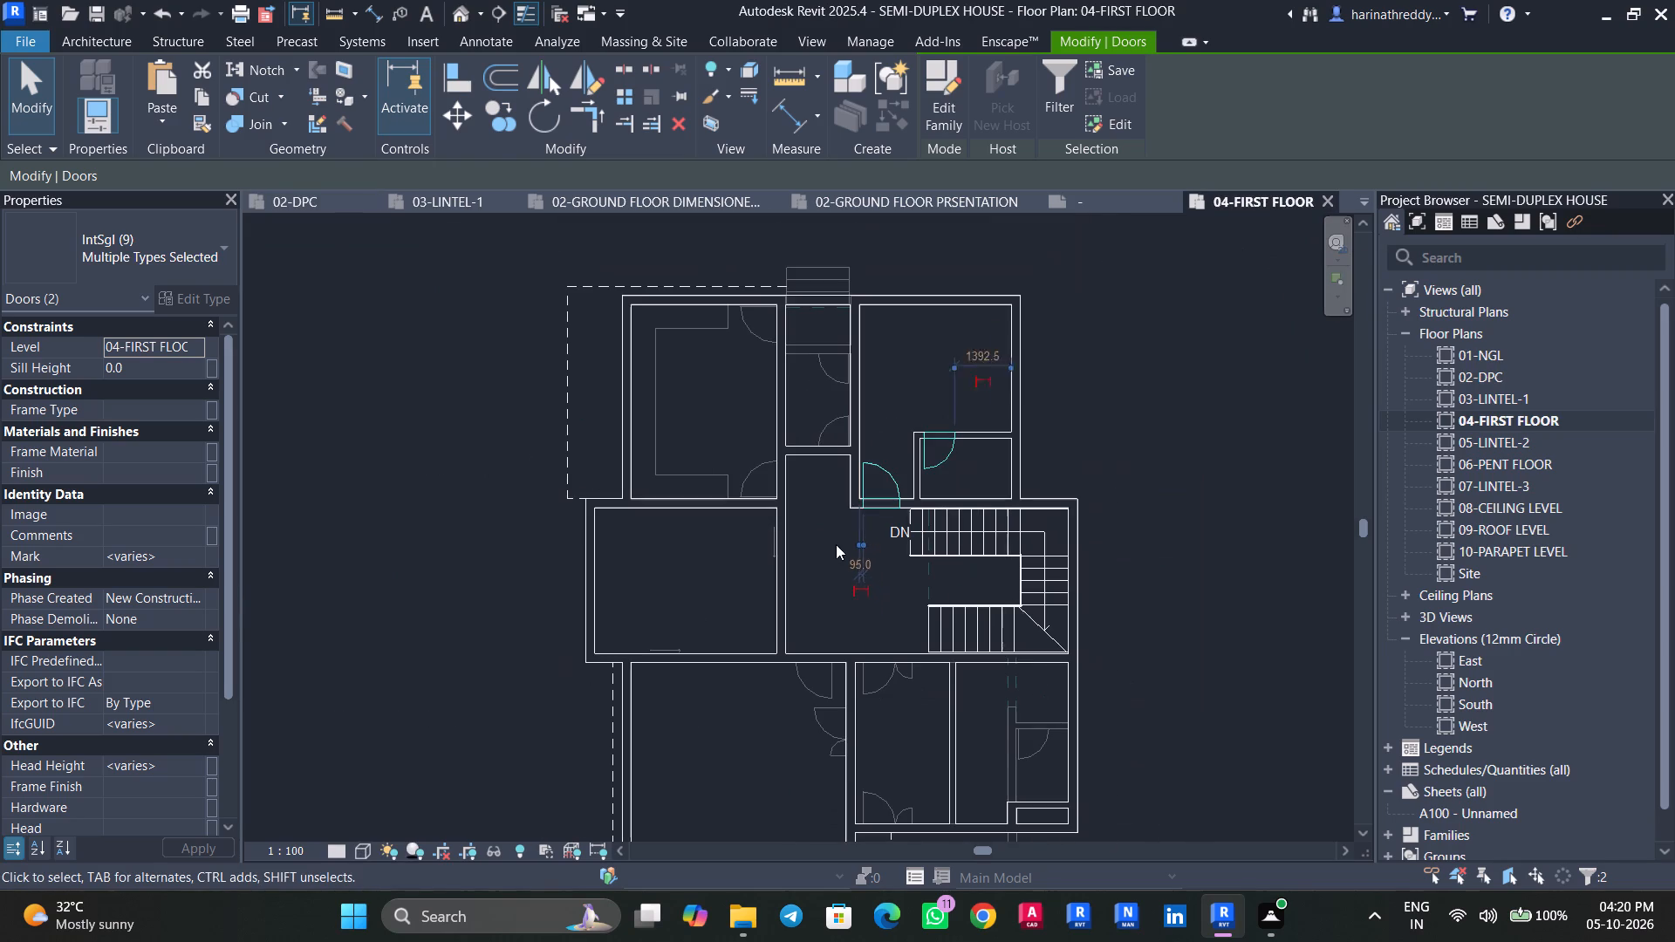
pyautogui.press('Escape')
pyautogui.press('Escape')
pyautogui.scroll(-1, 830, 563)
pyautogui.moveTo(828, 563); pyautogui.dragTo(780, 546, button='middle')
pyautogui.scroll(-1, 780, 546)
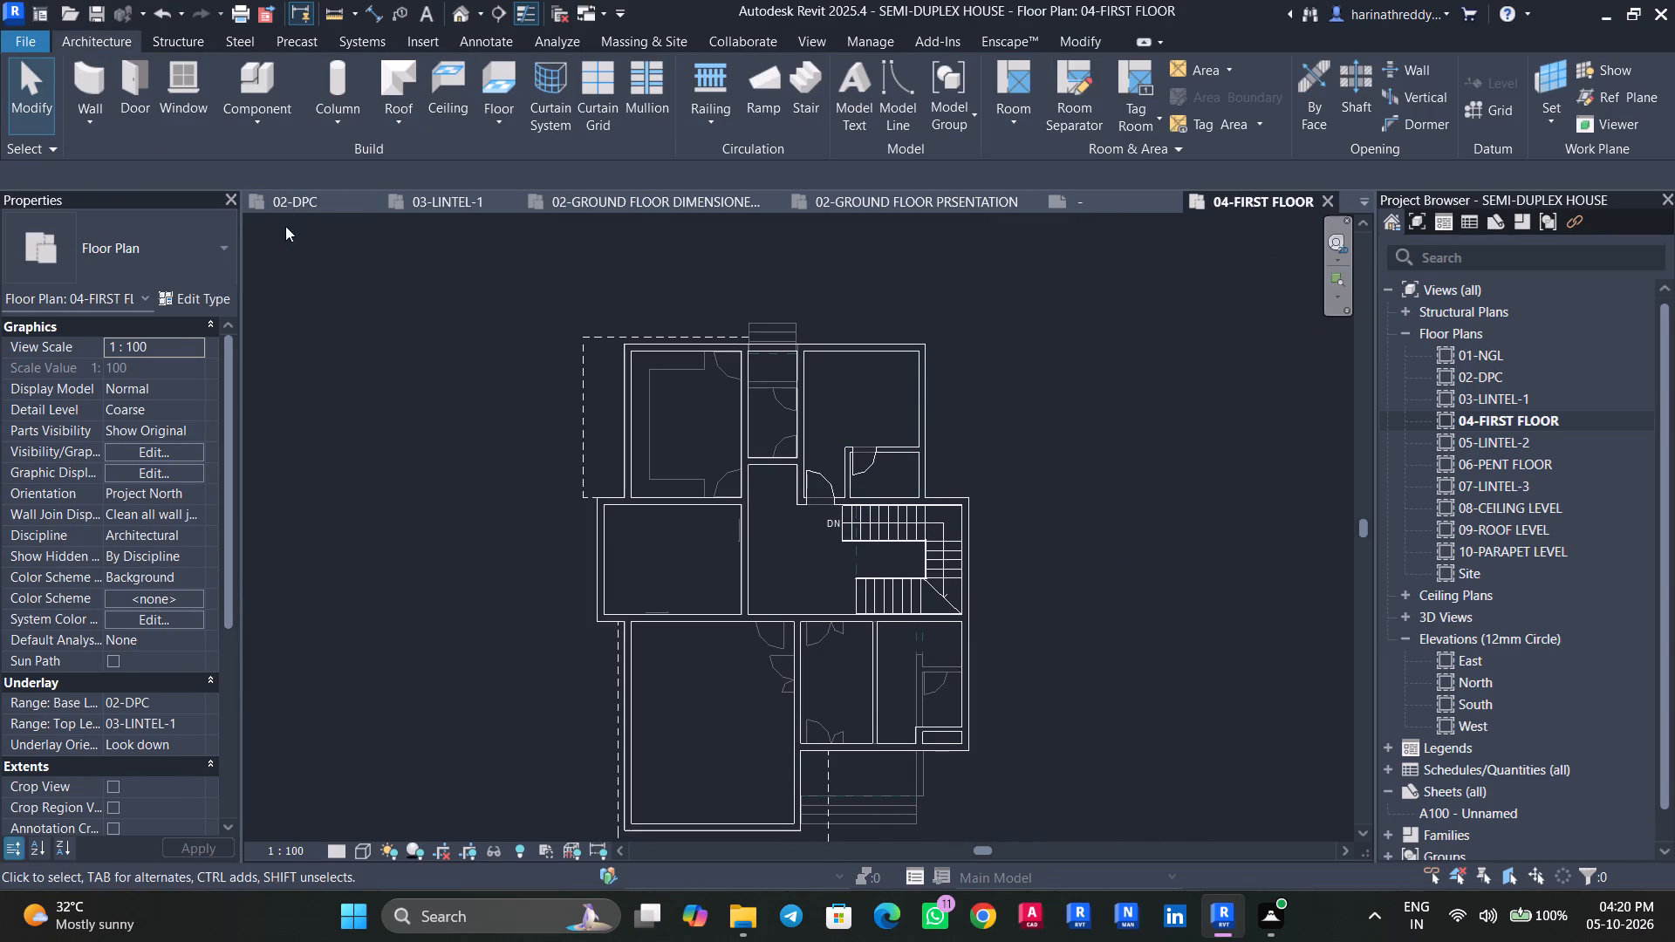
# Return to the 02-DPC plan.
pyautogui.click(297, 211)
pyautogui.scroll(-7, 645, 567)
pyautogui.moveTo(639, 629); pyautogui.dragTo(702, 527, button='middle')
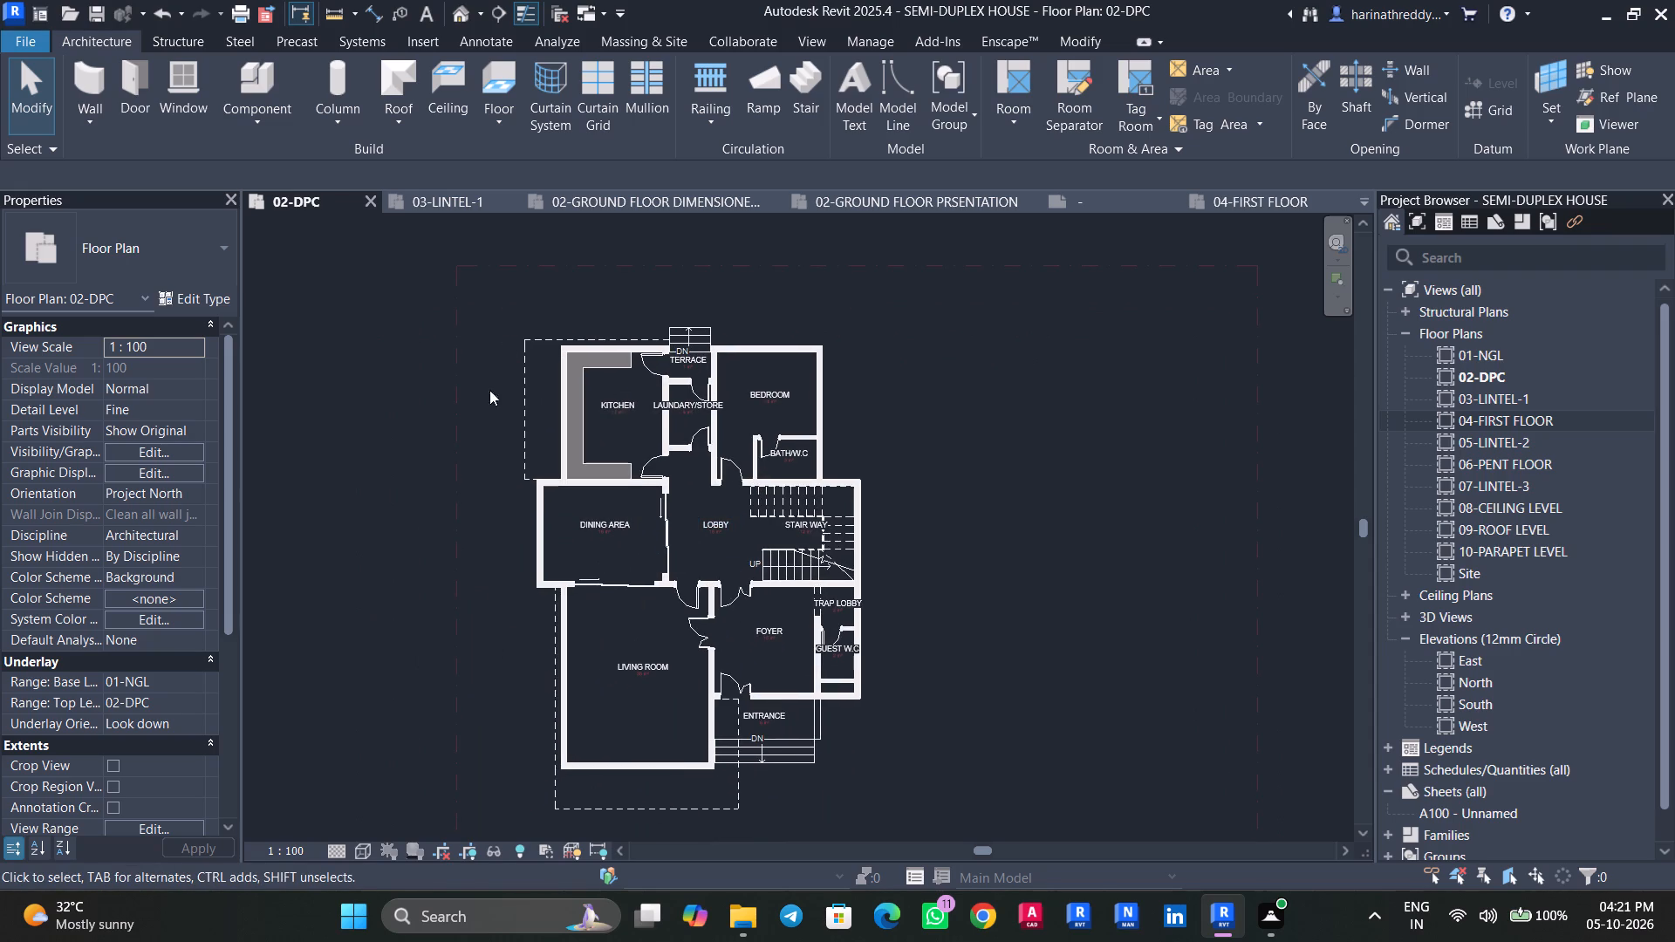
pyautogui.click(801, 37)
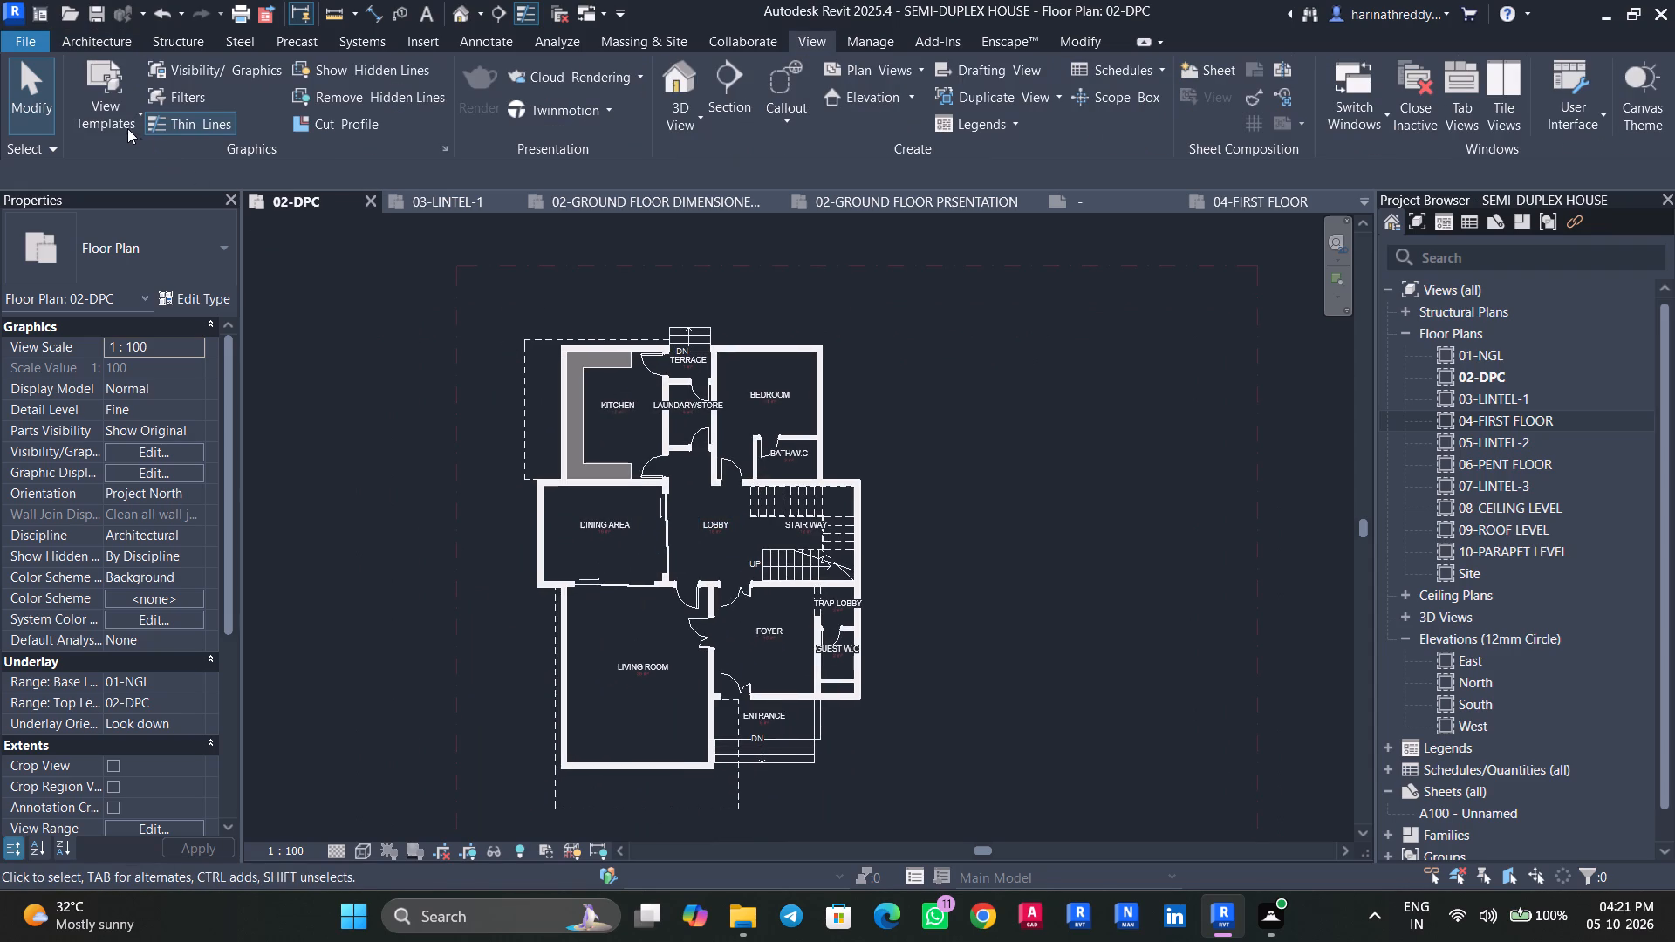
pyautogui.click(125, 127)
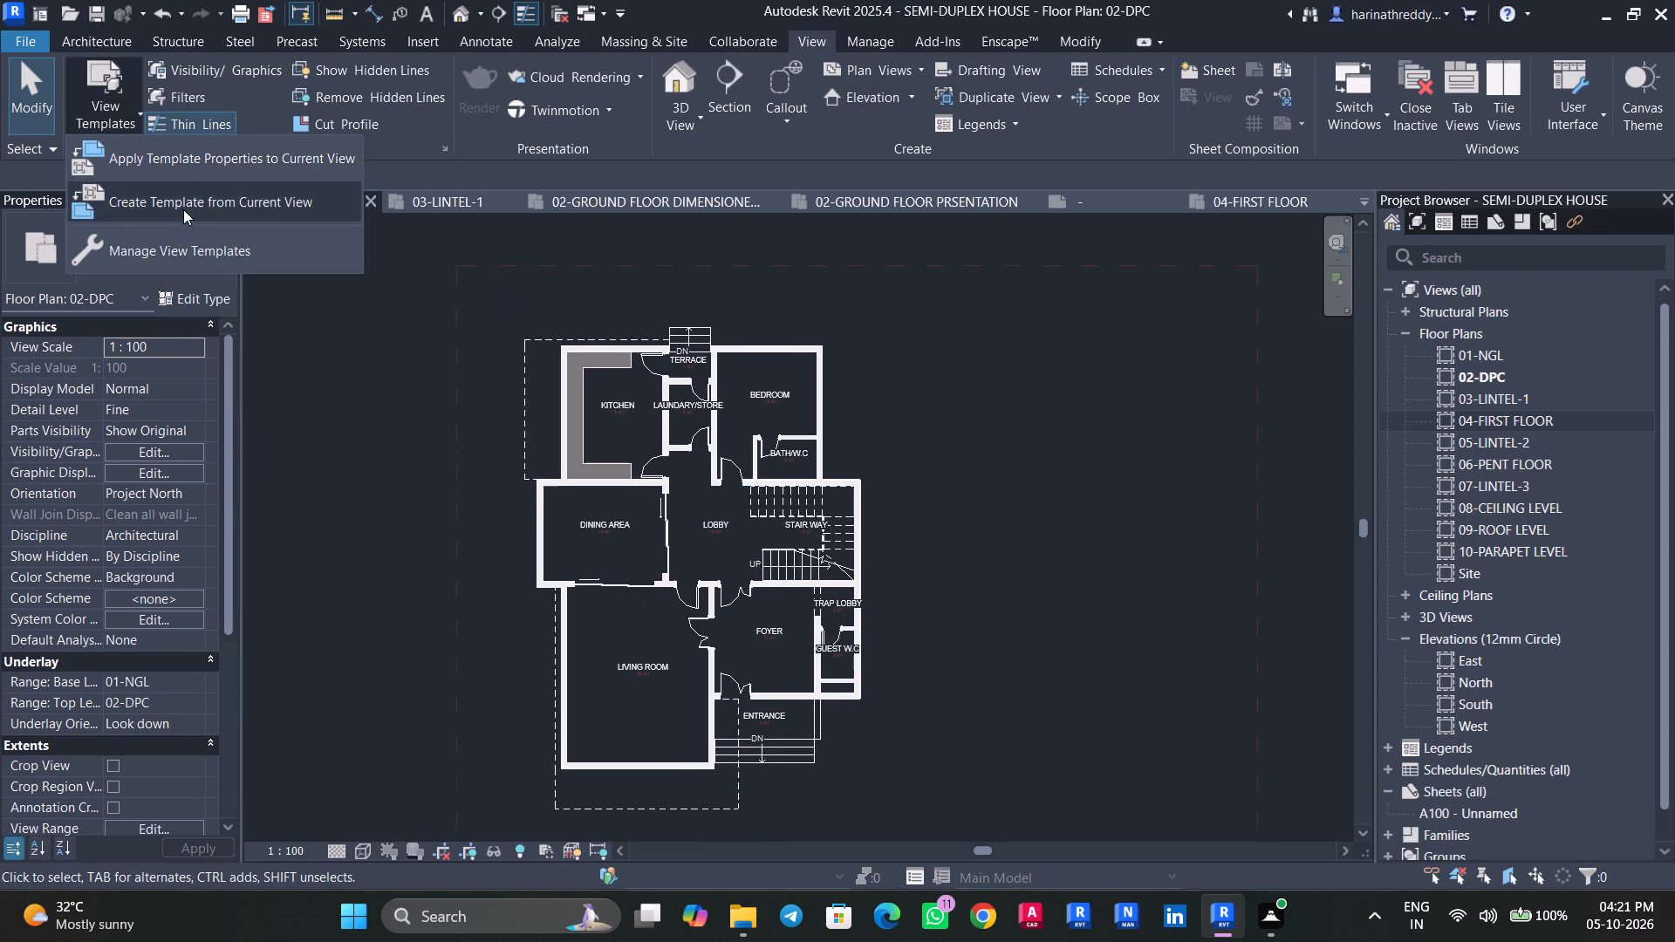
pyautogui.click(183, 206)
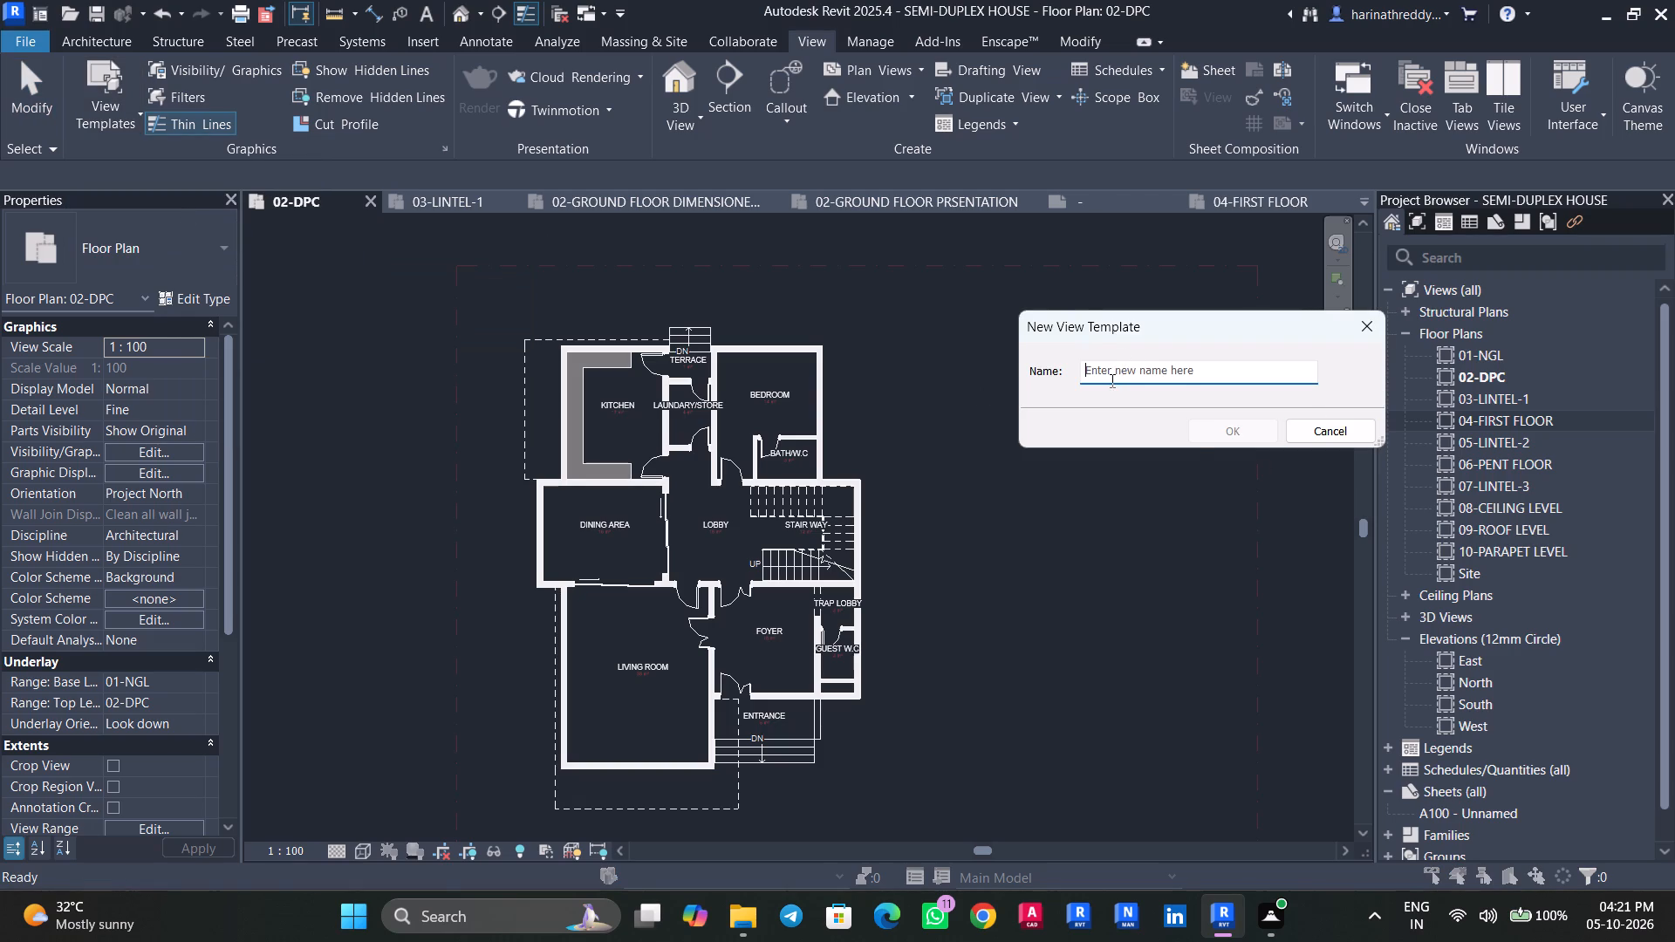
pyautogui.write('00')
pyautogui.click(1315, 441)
# Create a view template named 00 TEMP from the 02-DPC plan, keeping its listed view properties.
pyautogui.click(127, 132)
pyautogui.click(143, 189)
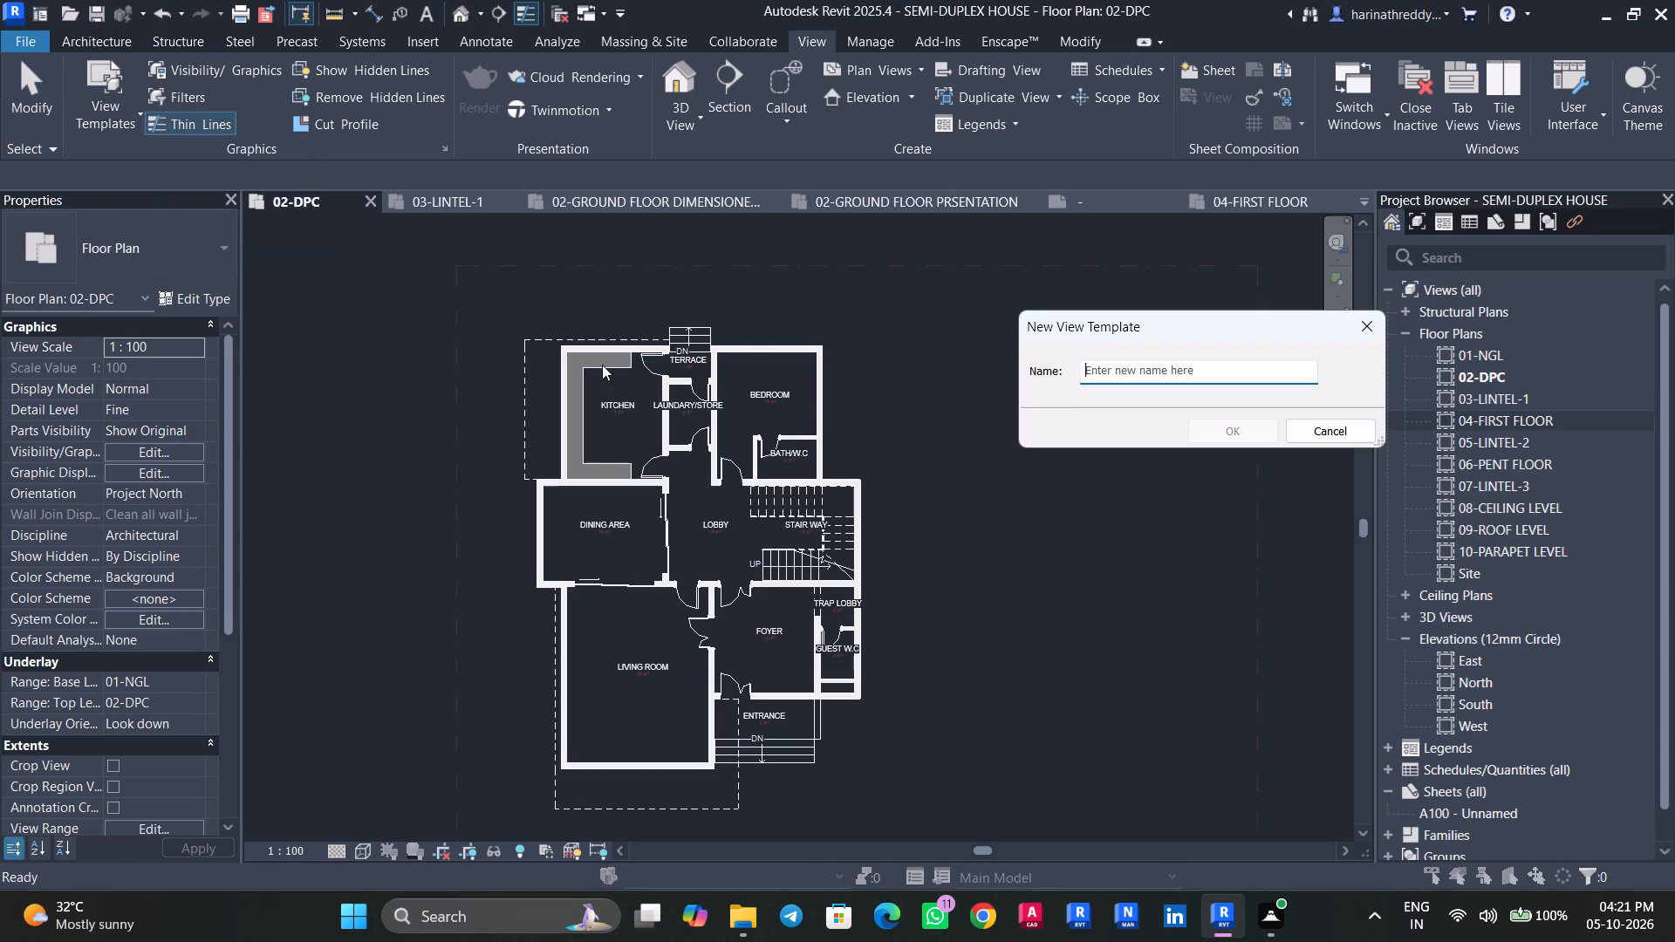
pyautogui.write('00')
pyautogui.press('space')
pyautogui.write('TEMP')
pyautogui.click(1229, 439)
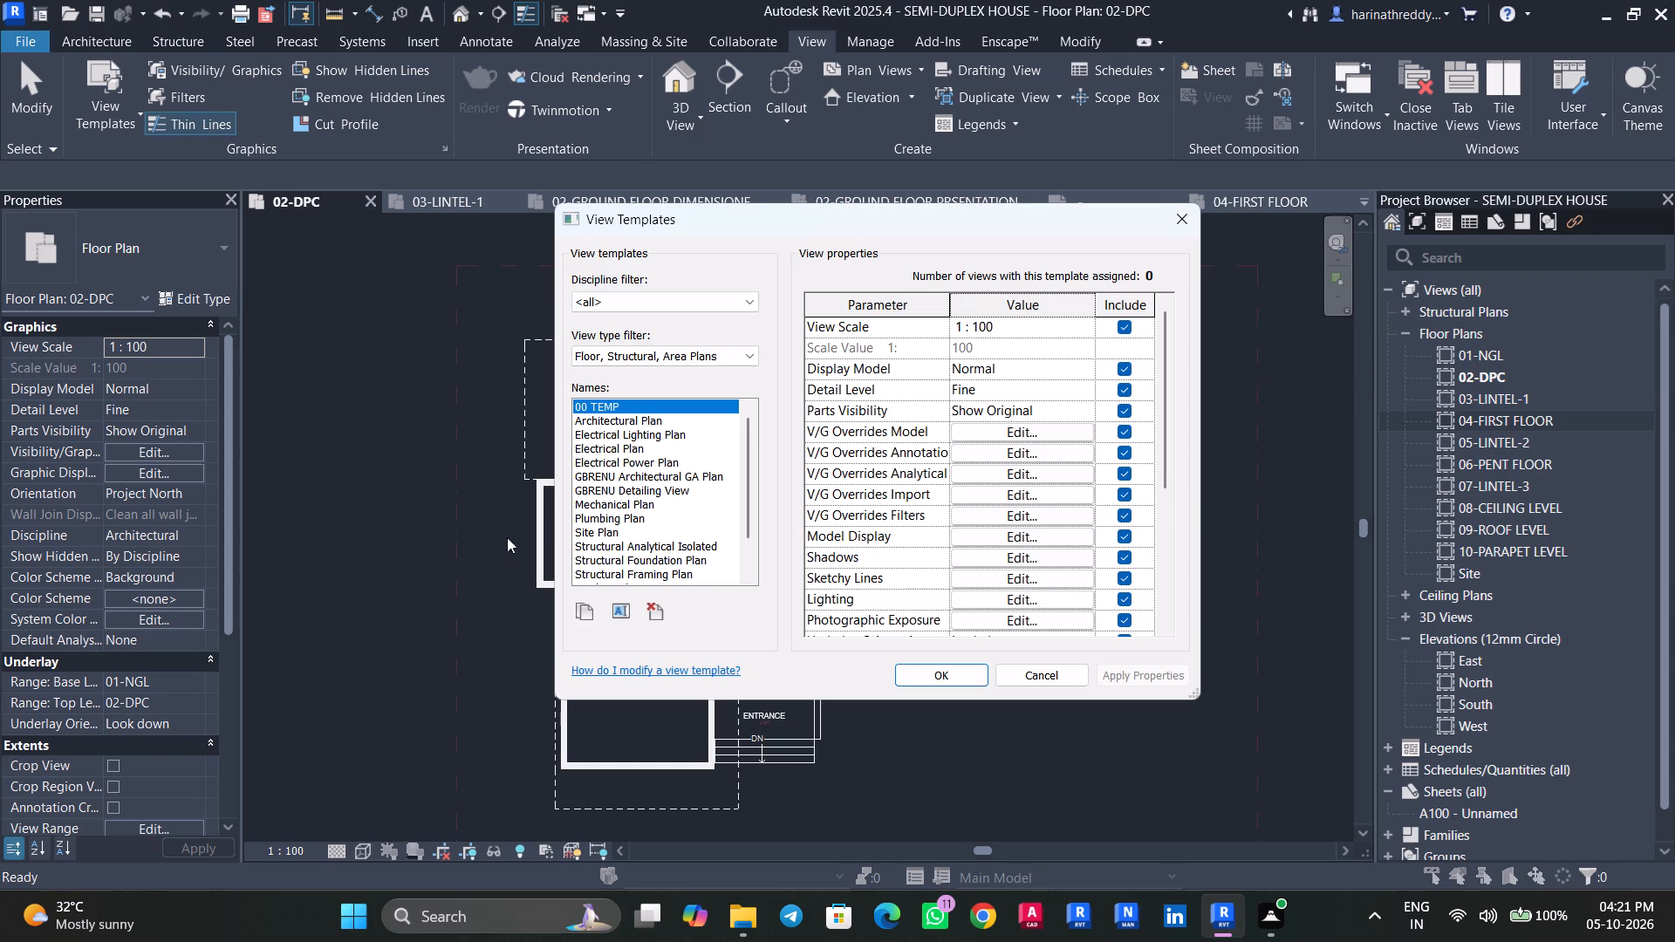
pyautogui.click(913, 666)
# Assign the 00 TEMP view template to the 04-FIRST FLOOR plan.
pyautogui.doubleClick(1503, 421)
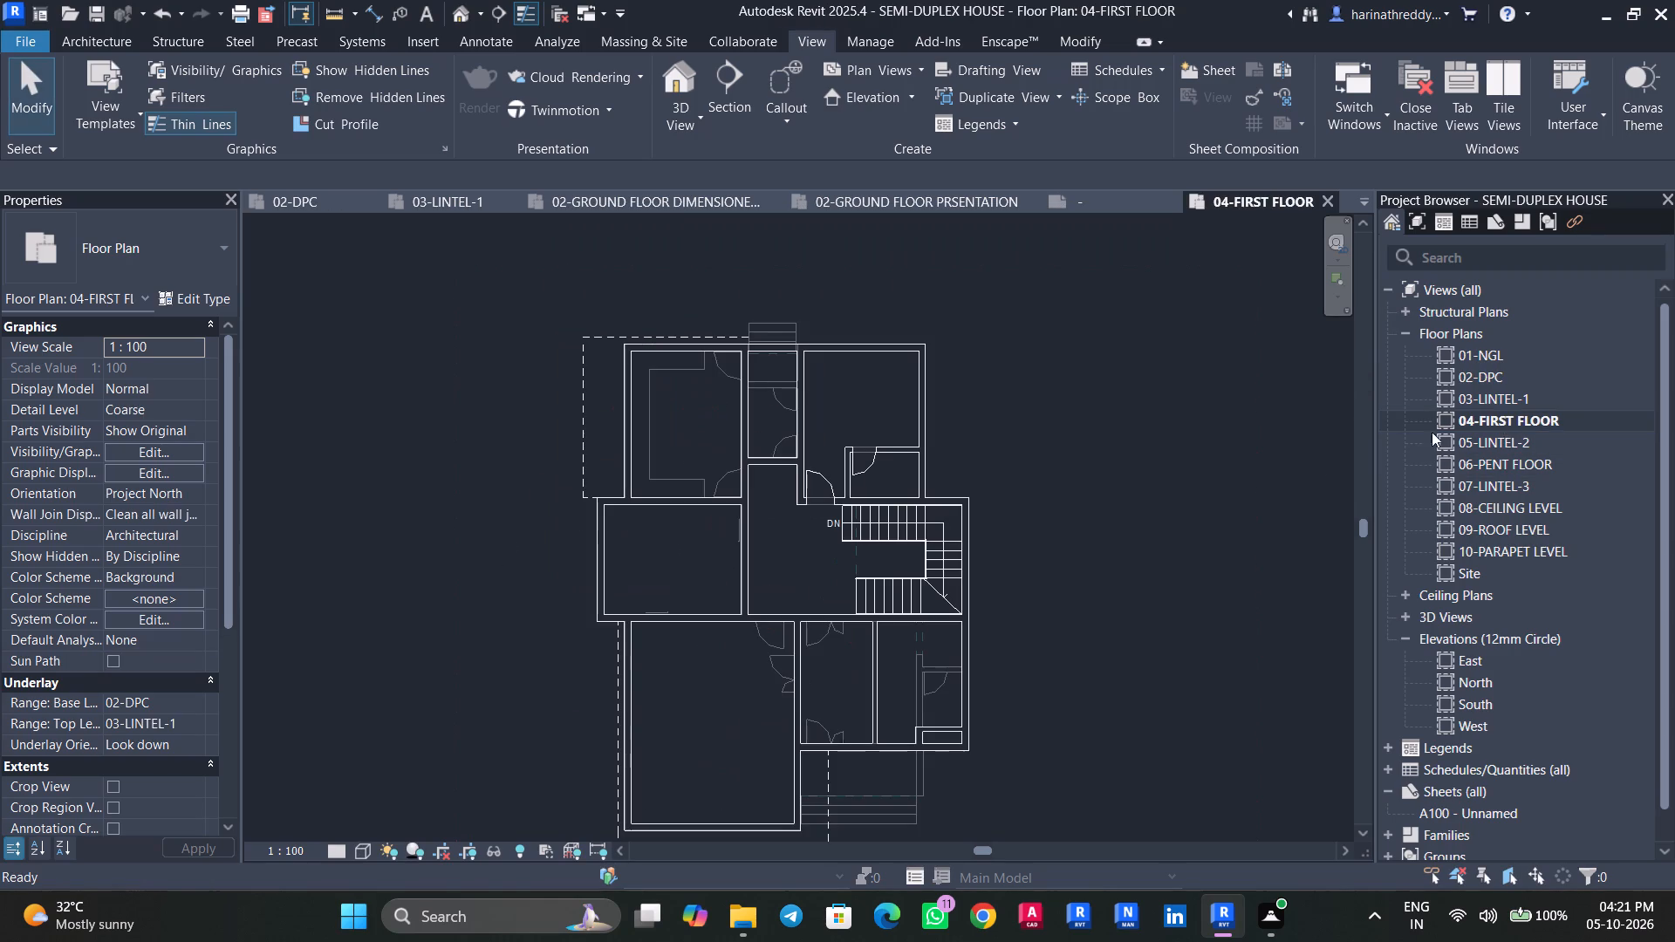
pyautogui.moveTo(671, 576); pyautogui.dragTo(677, 536, button='middle')
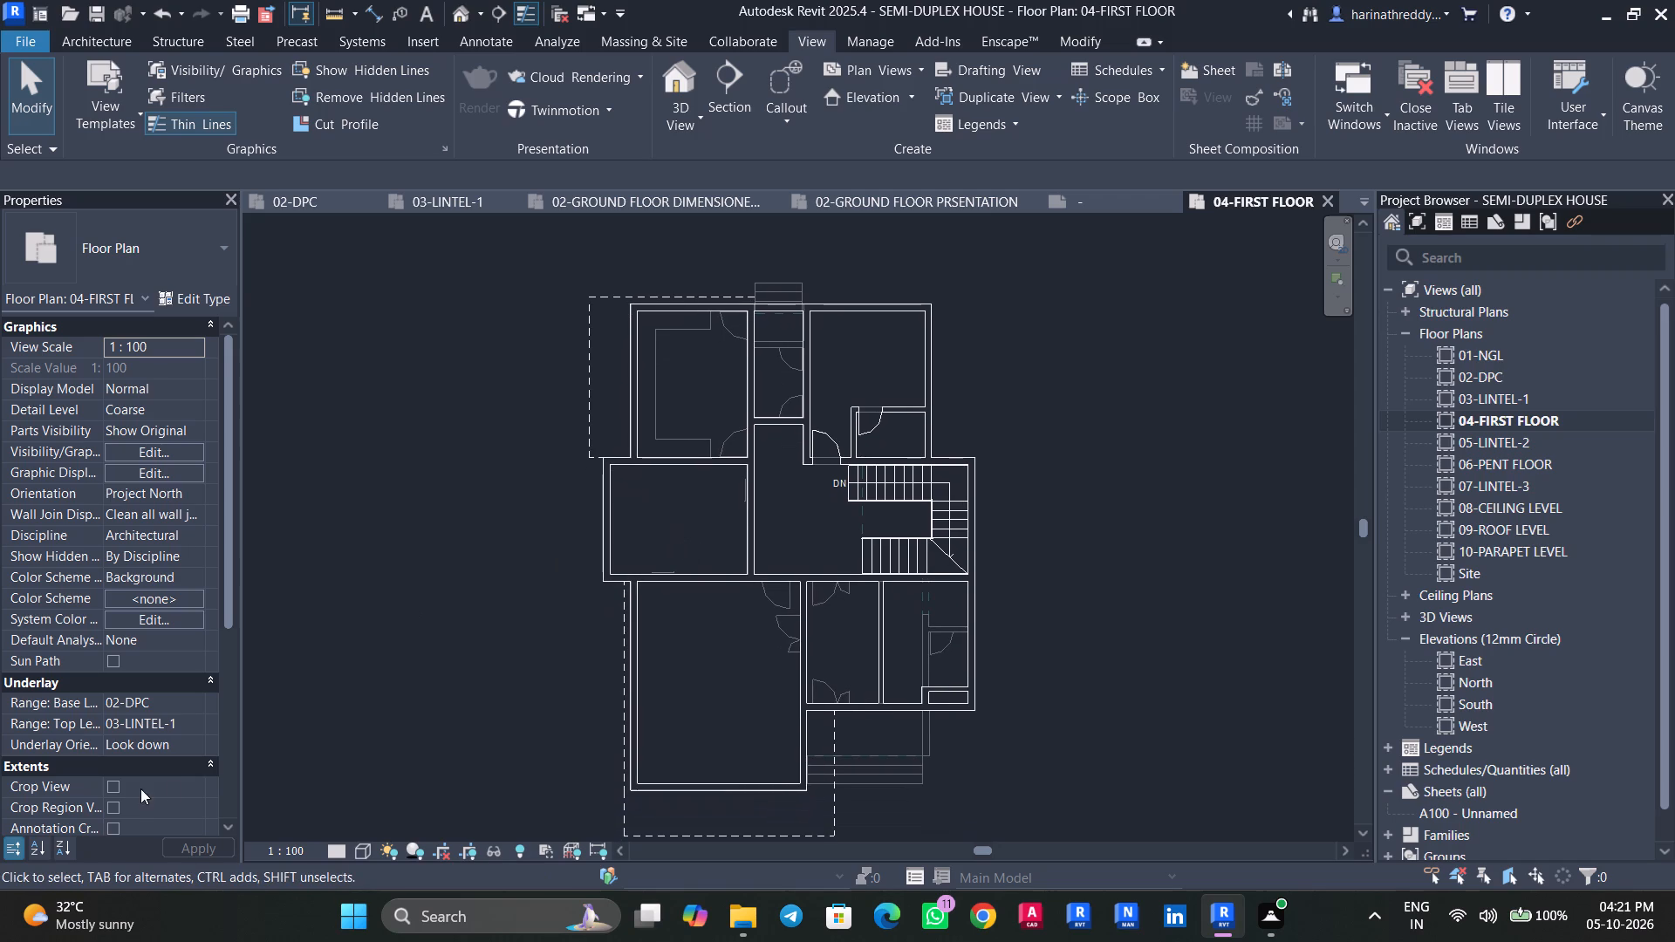
pyautogui.scroll(-4, 168, 766)
pyautogui.click(166, 727)
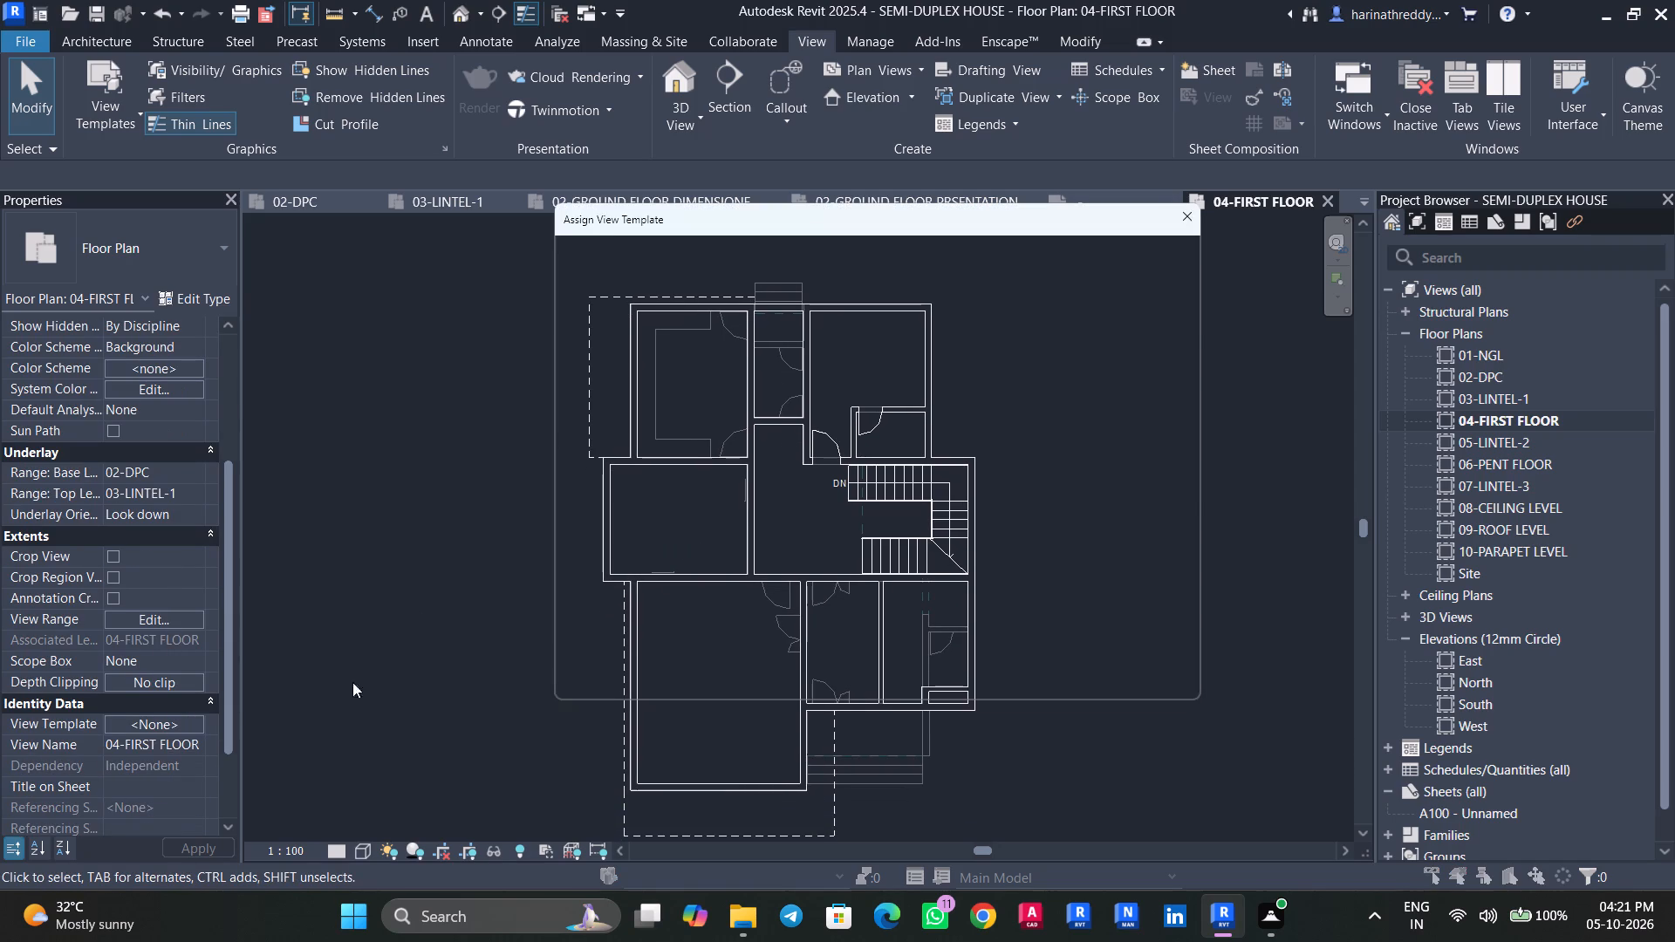
pyautogui.click(617, 419)
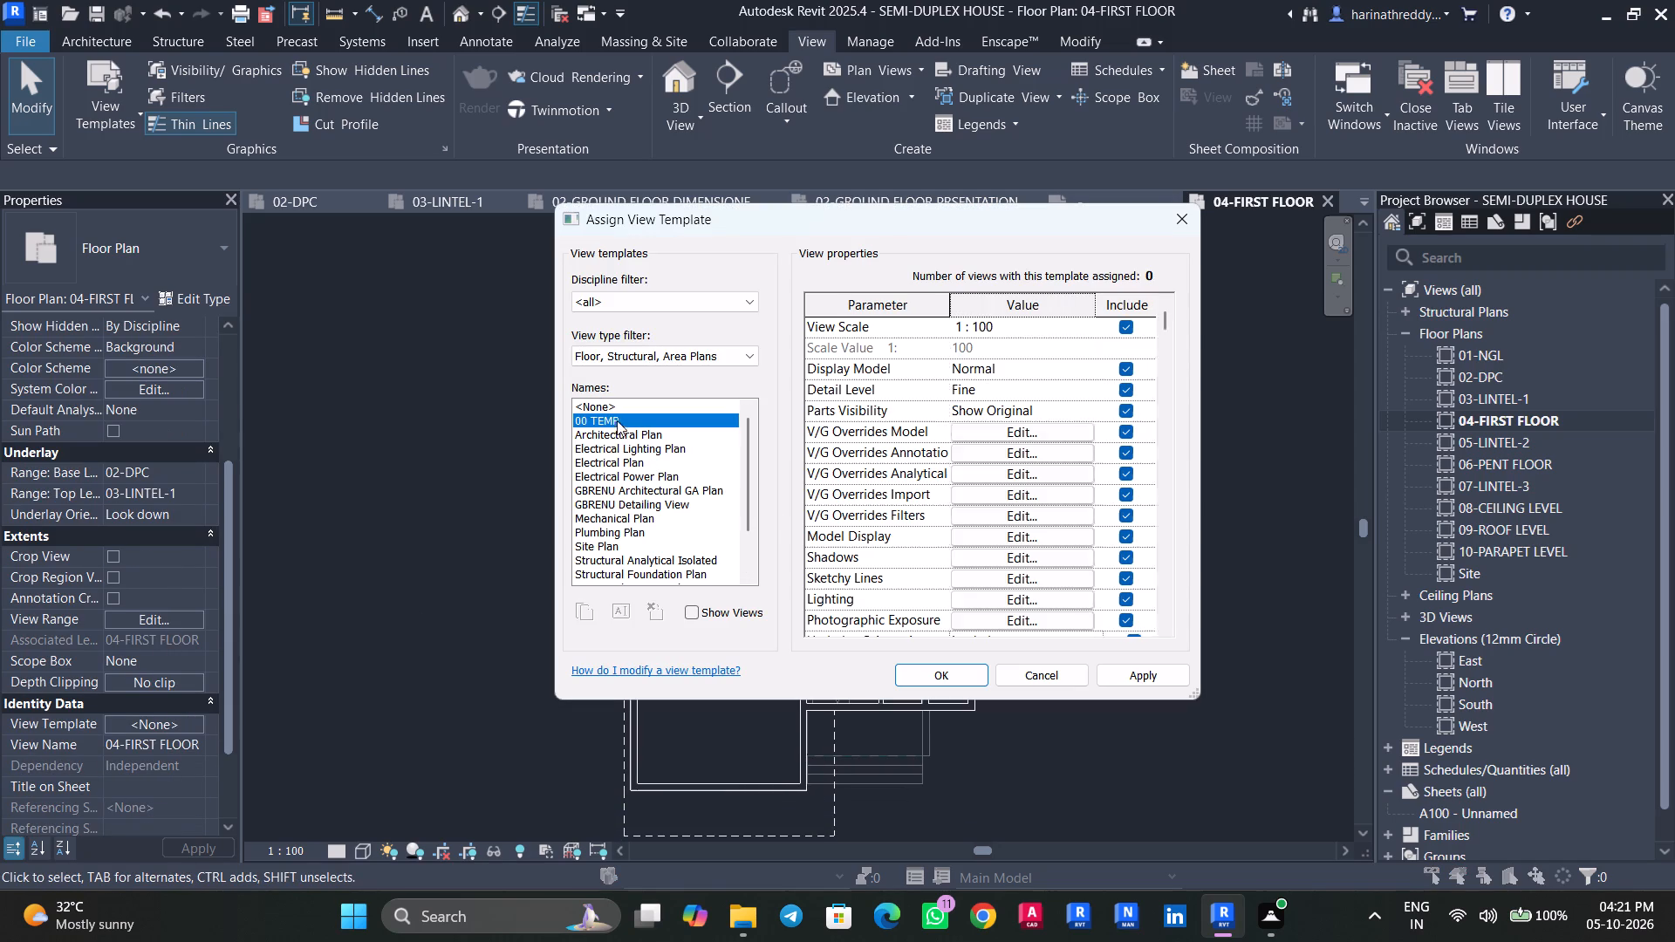
pyautogui.click(1118, 682)
pyautogui.click(931, 677)
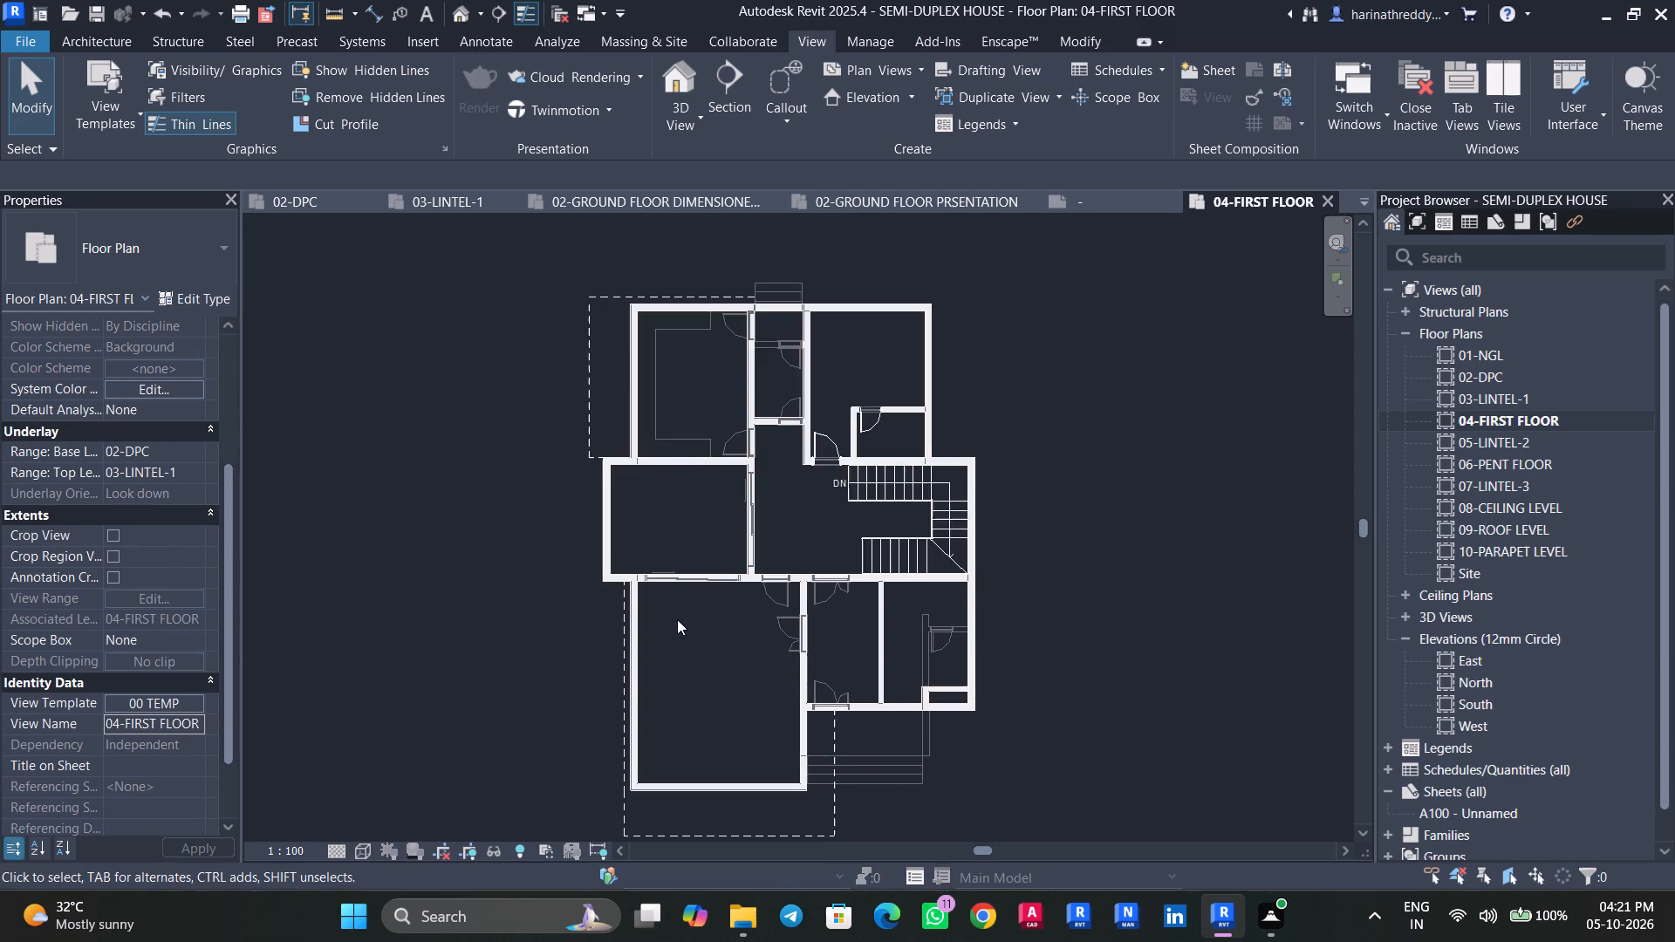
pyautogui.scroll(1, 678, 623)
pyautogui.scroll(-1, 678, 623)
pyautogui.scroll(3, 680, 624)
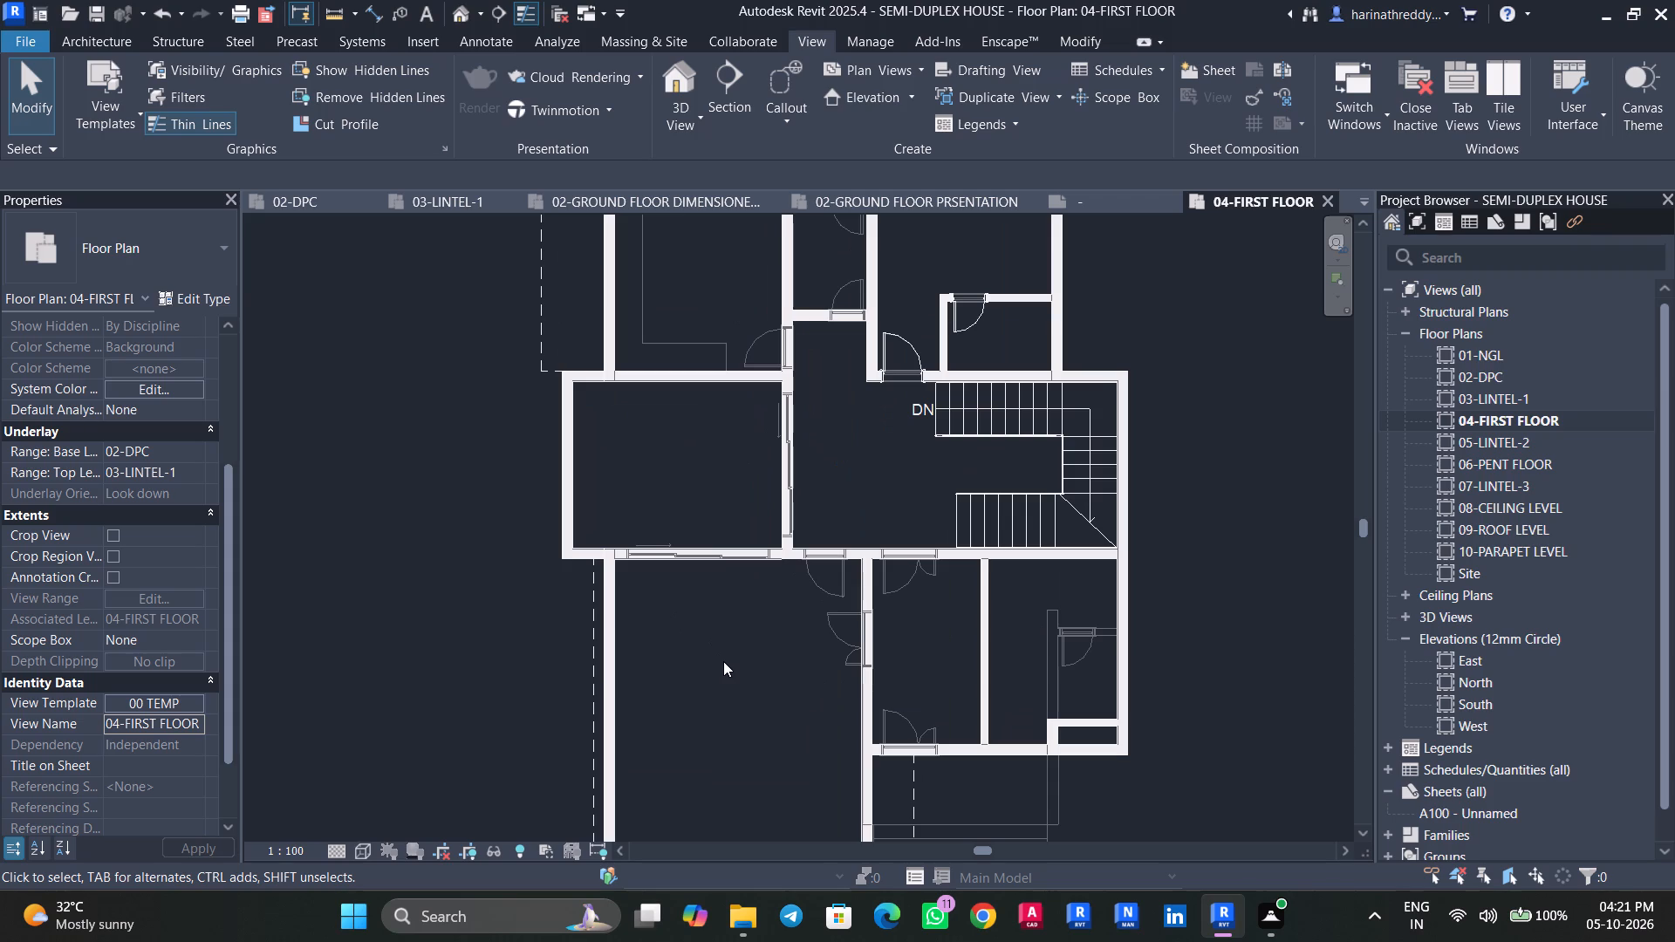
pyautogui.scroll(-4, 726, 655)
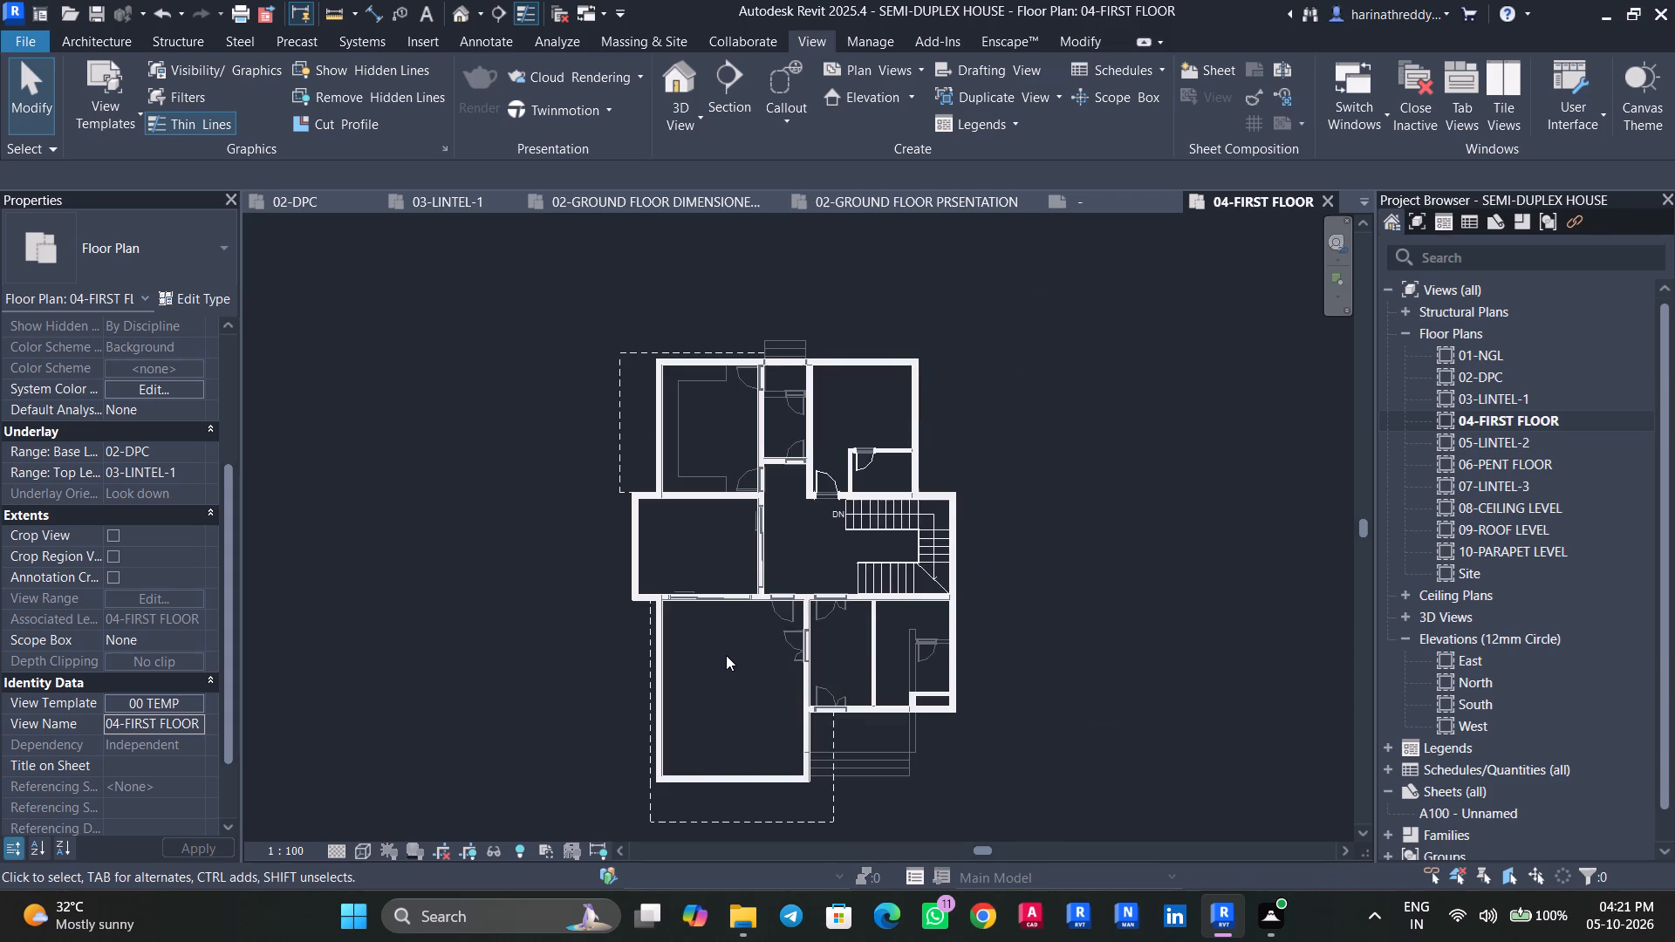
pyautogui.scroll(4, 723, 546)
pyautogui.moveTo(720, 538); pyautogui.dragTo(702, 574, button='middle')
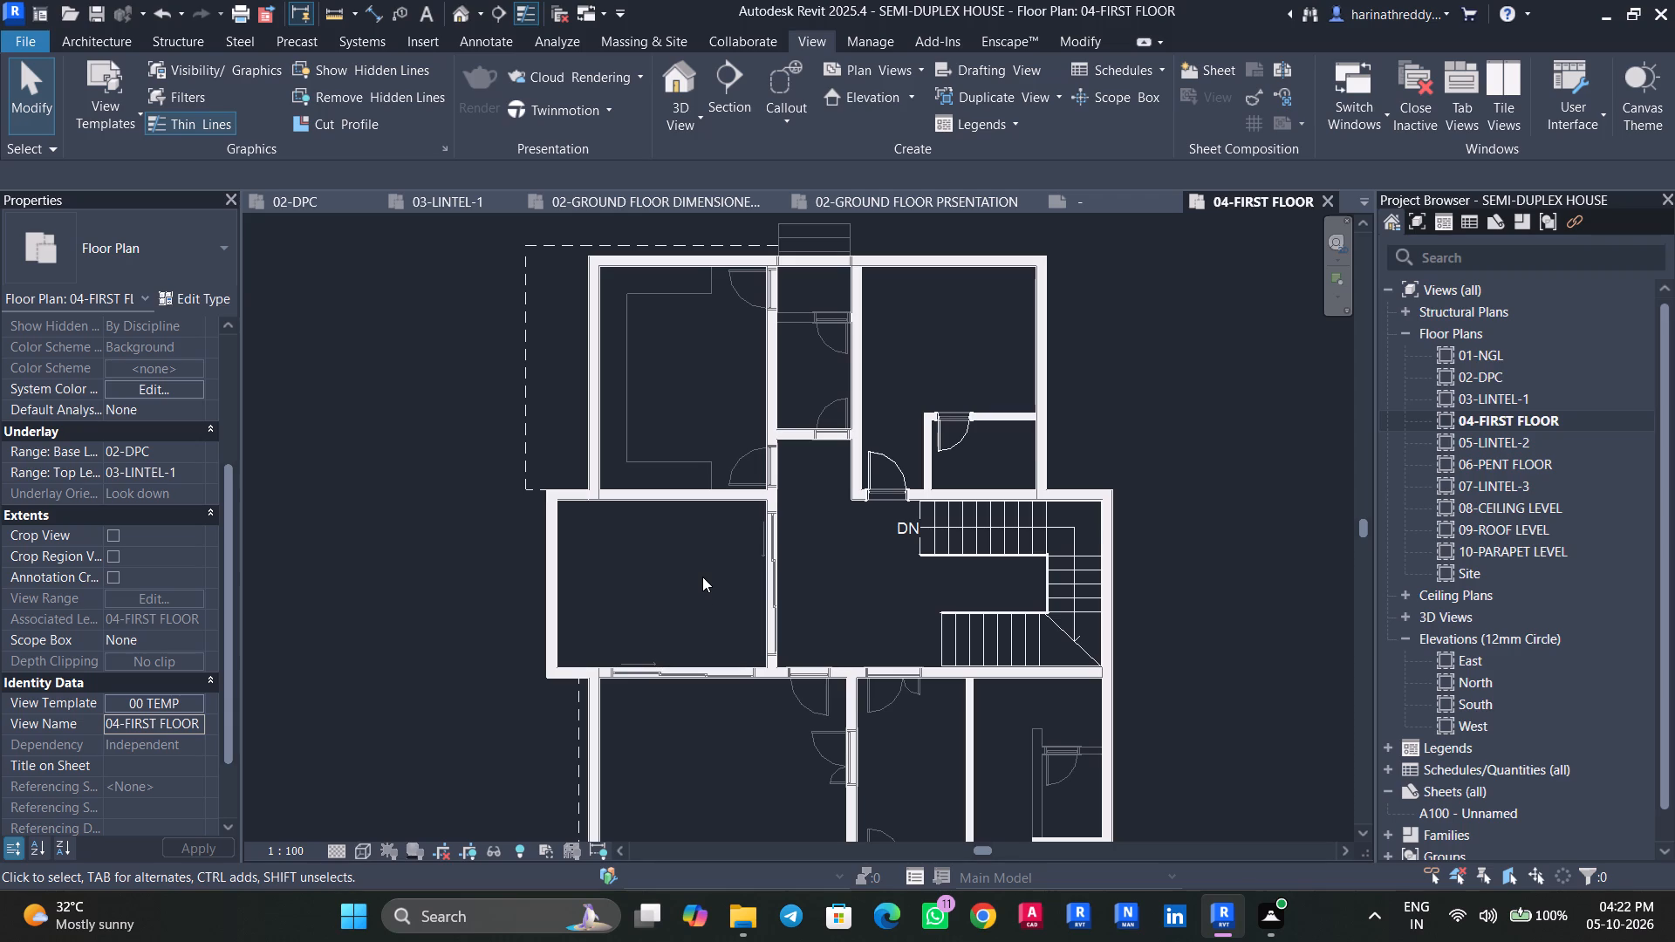
# Start a 01-225 WALL on 04-FIRST FLOOR with its top constraint up to level 06-PENT FLOOR and top offset 0.
pyautogui.click(84, 38)
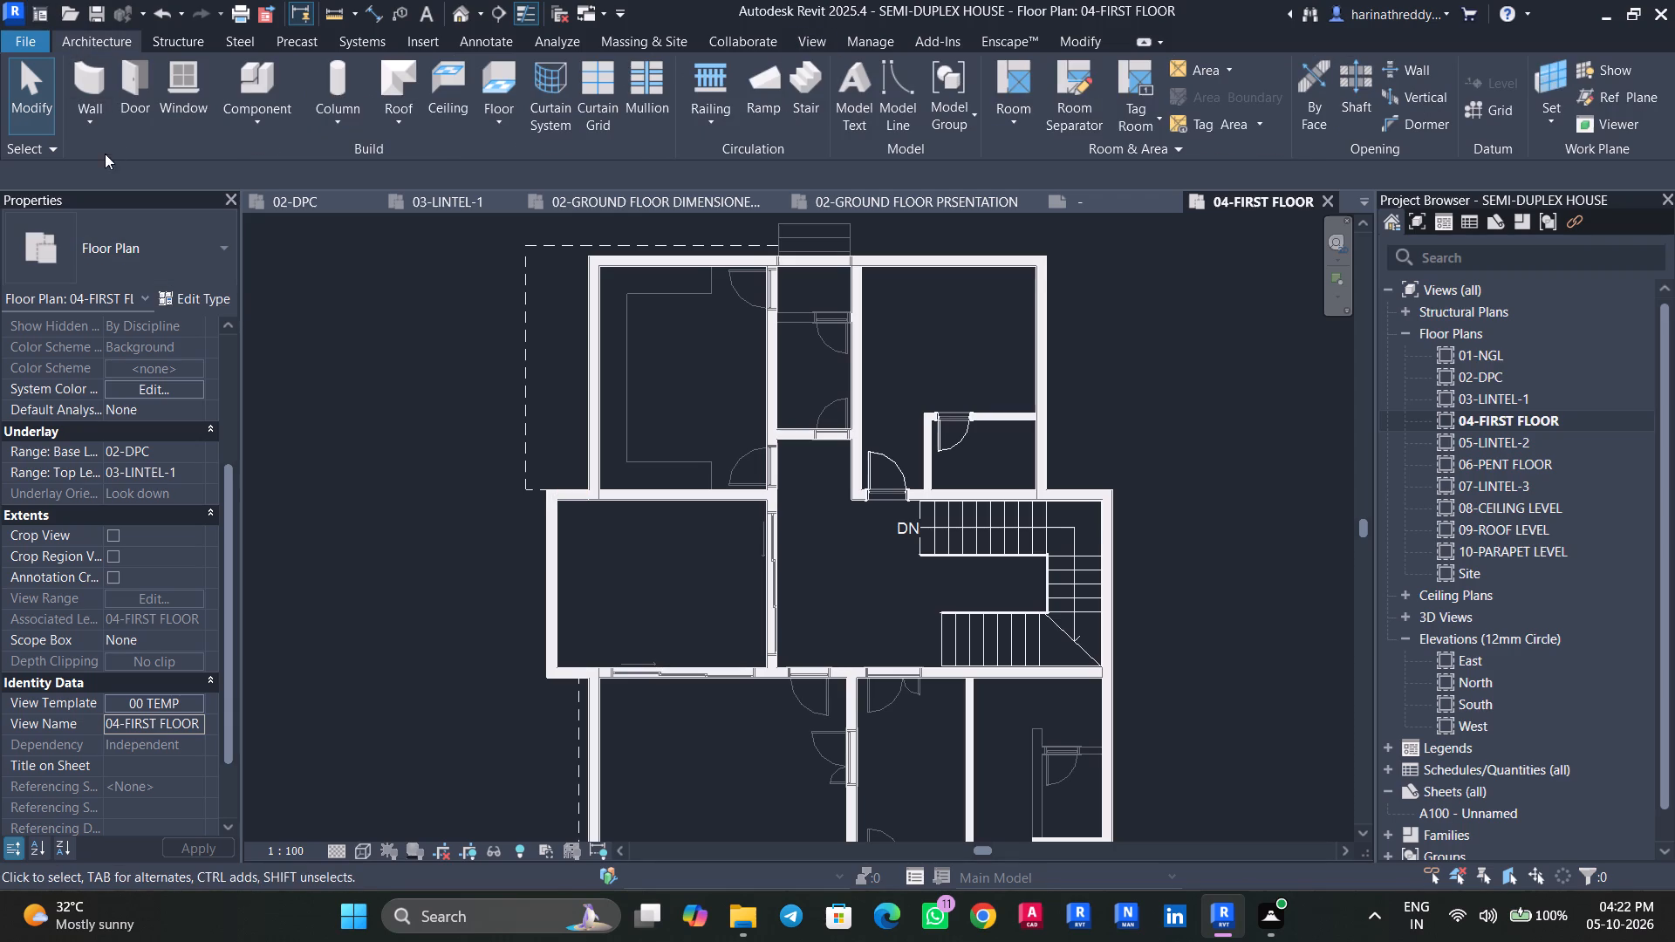
pyautogui.click(99, 129)
pyautogui.click(109, 163)
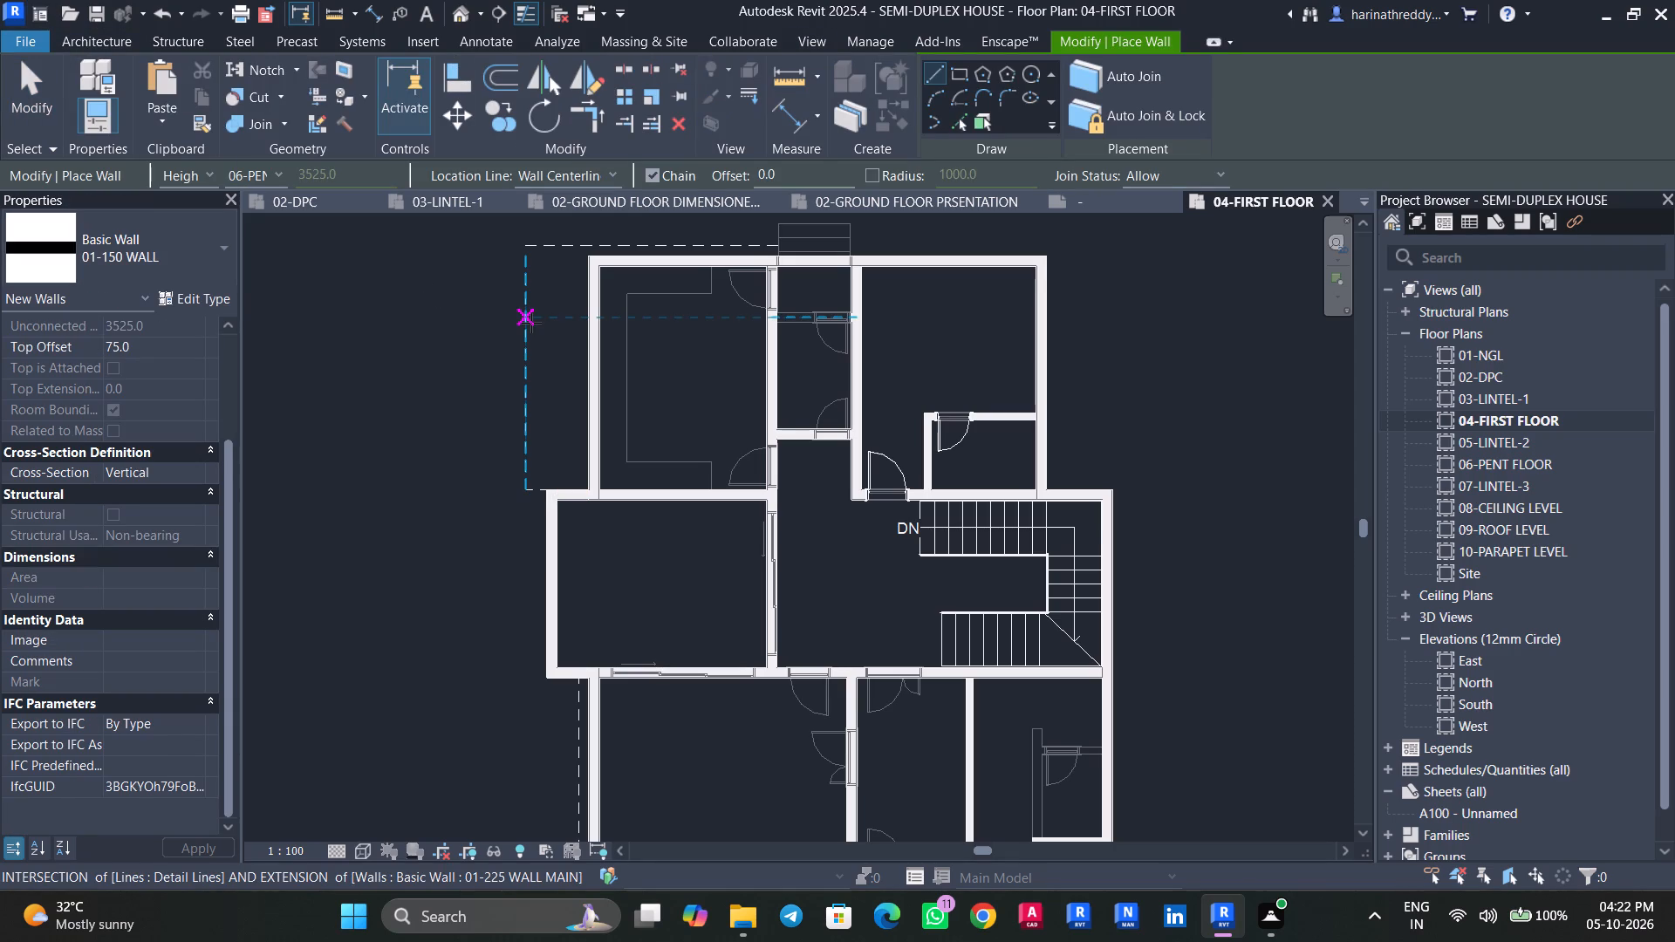
pyautogui.click(101, 258)
pyautogui.click(114, 376)
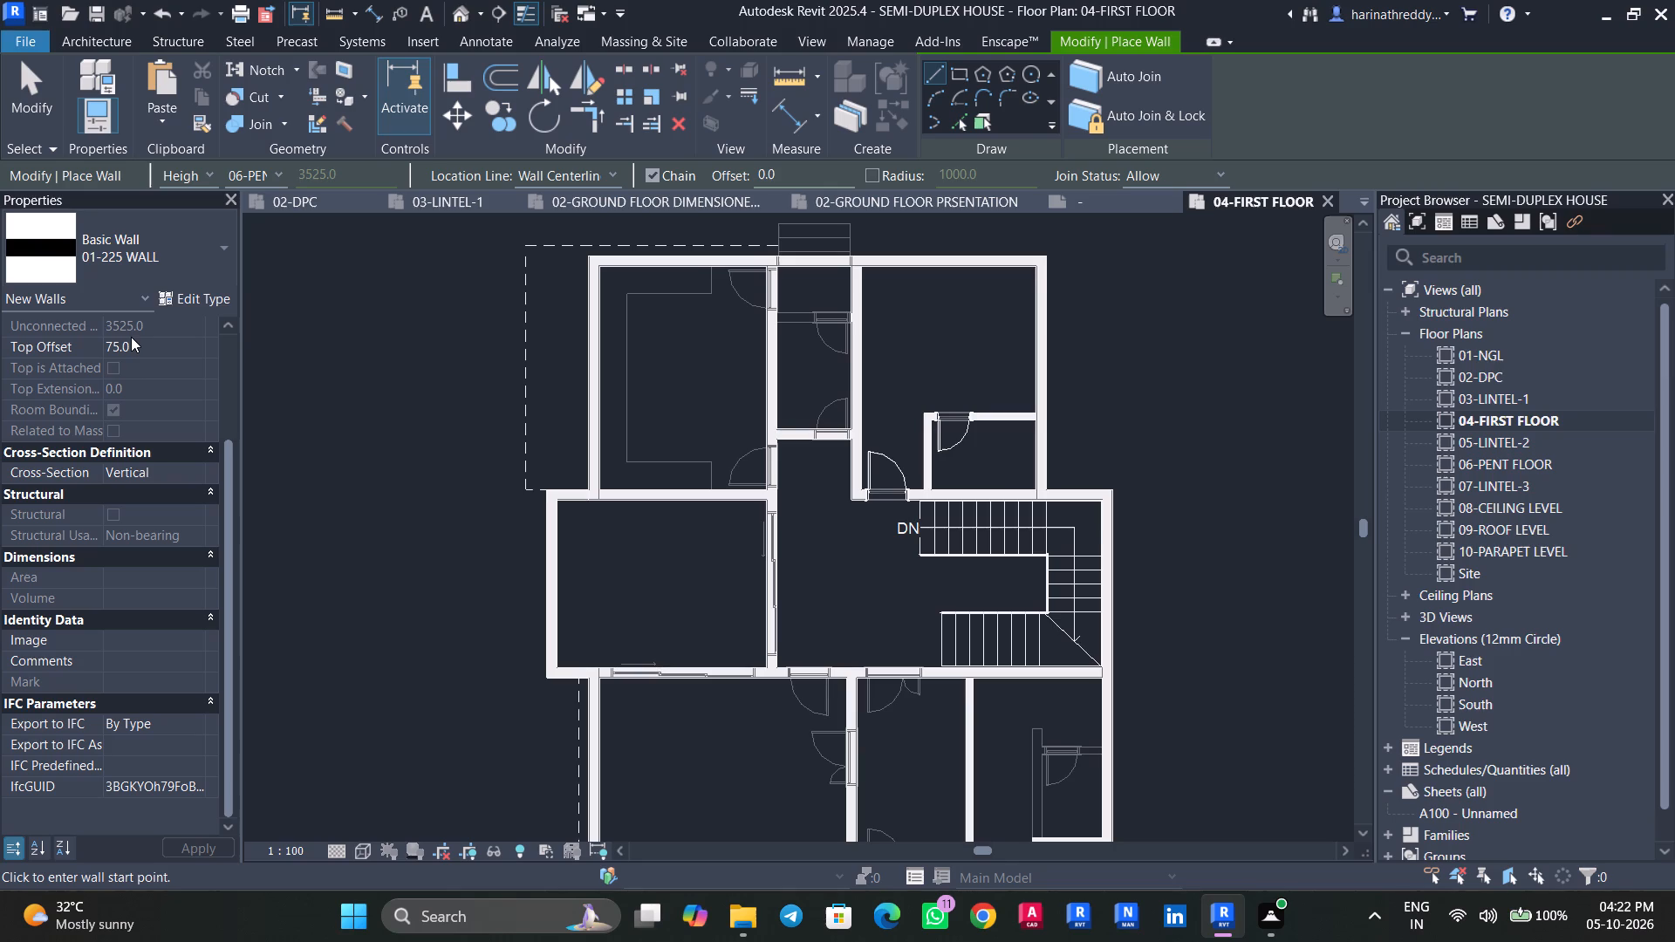
pyautogui.click(155, 251)
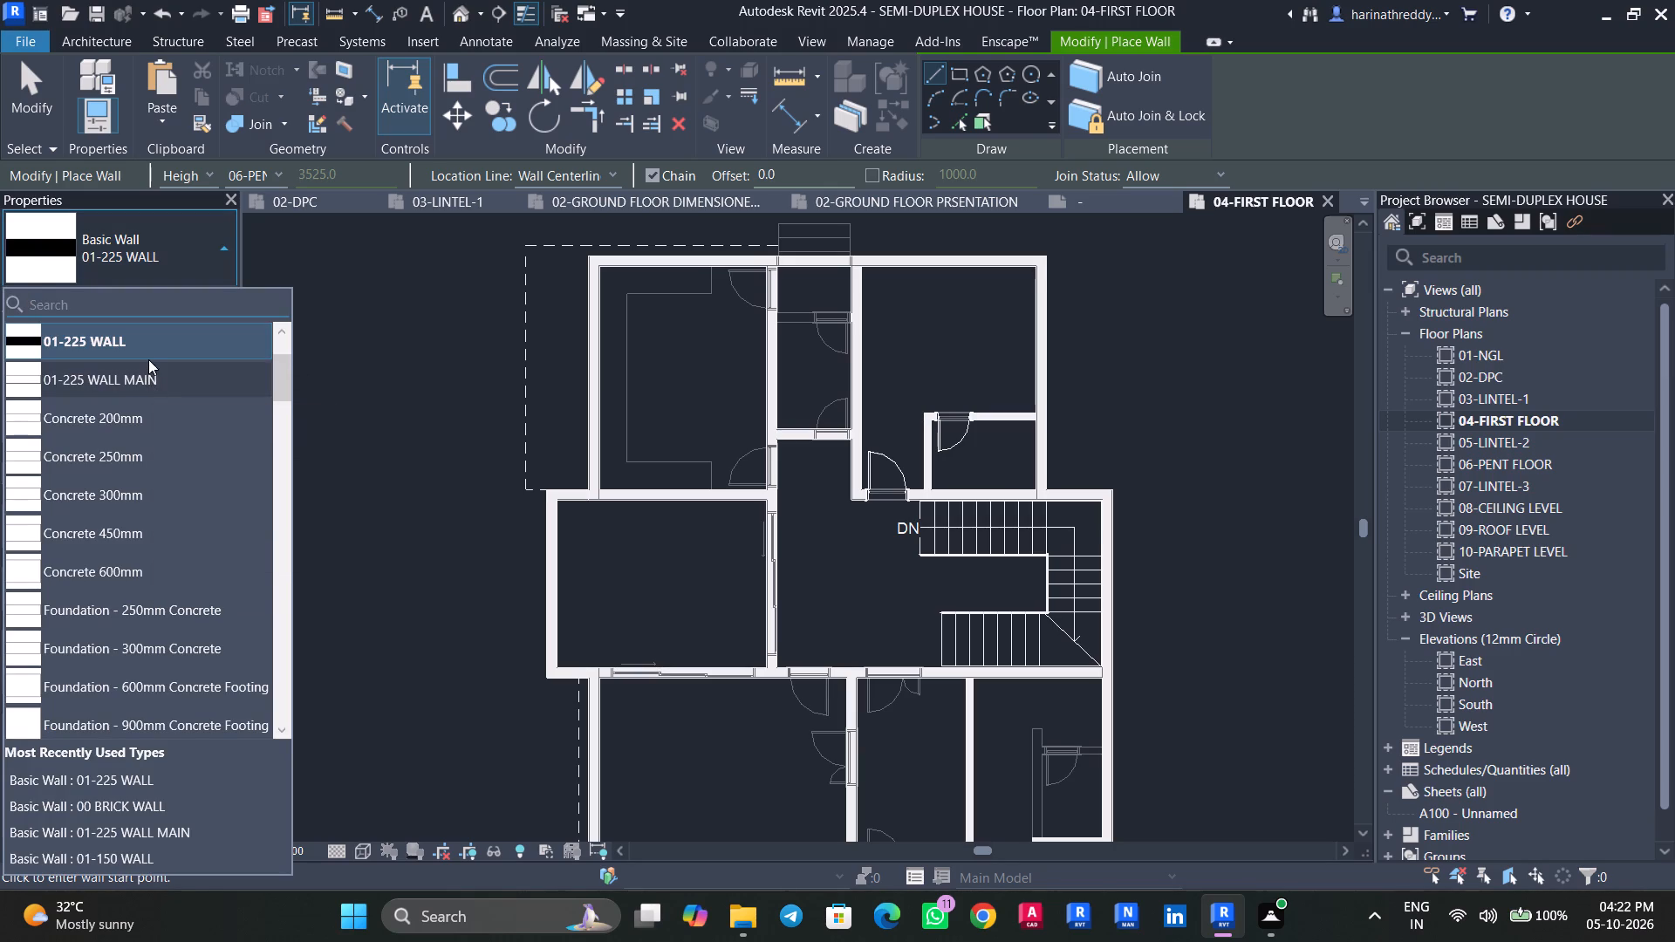
pyautogui.scroll(4, 146, 382)
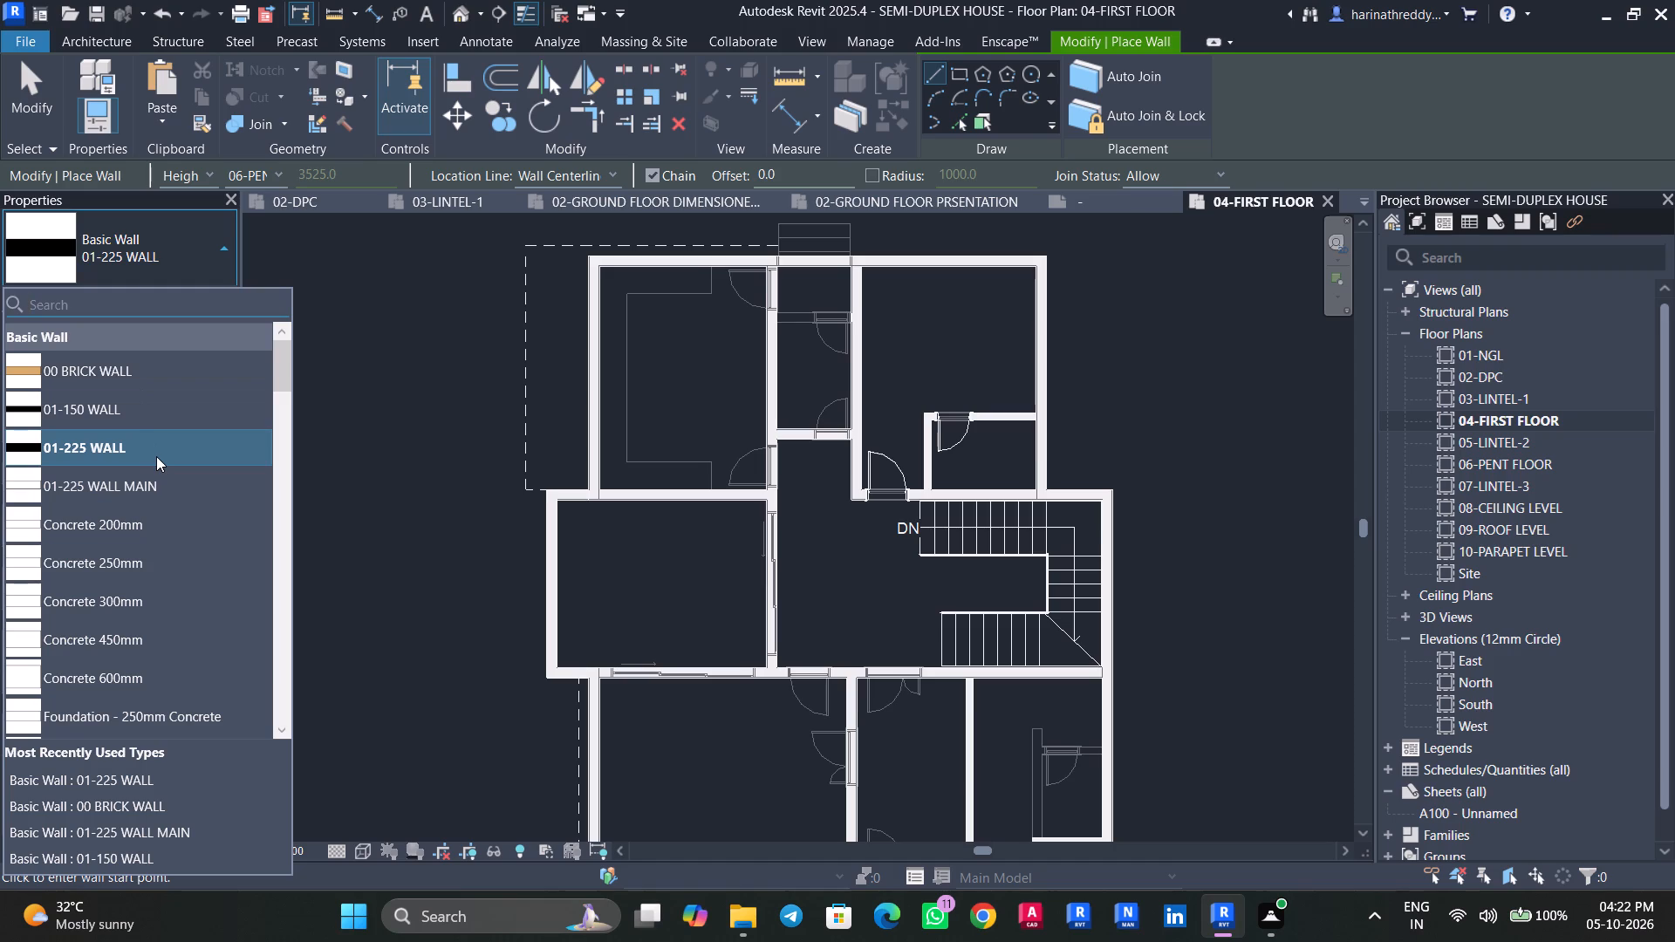
pyautogui.click(156, 456)
pyautogui.scroll(4, 134, 421)
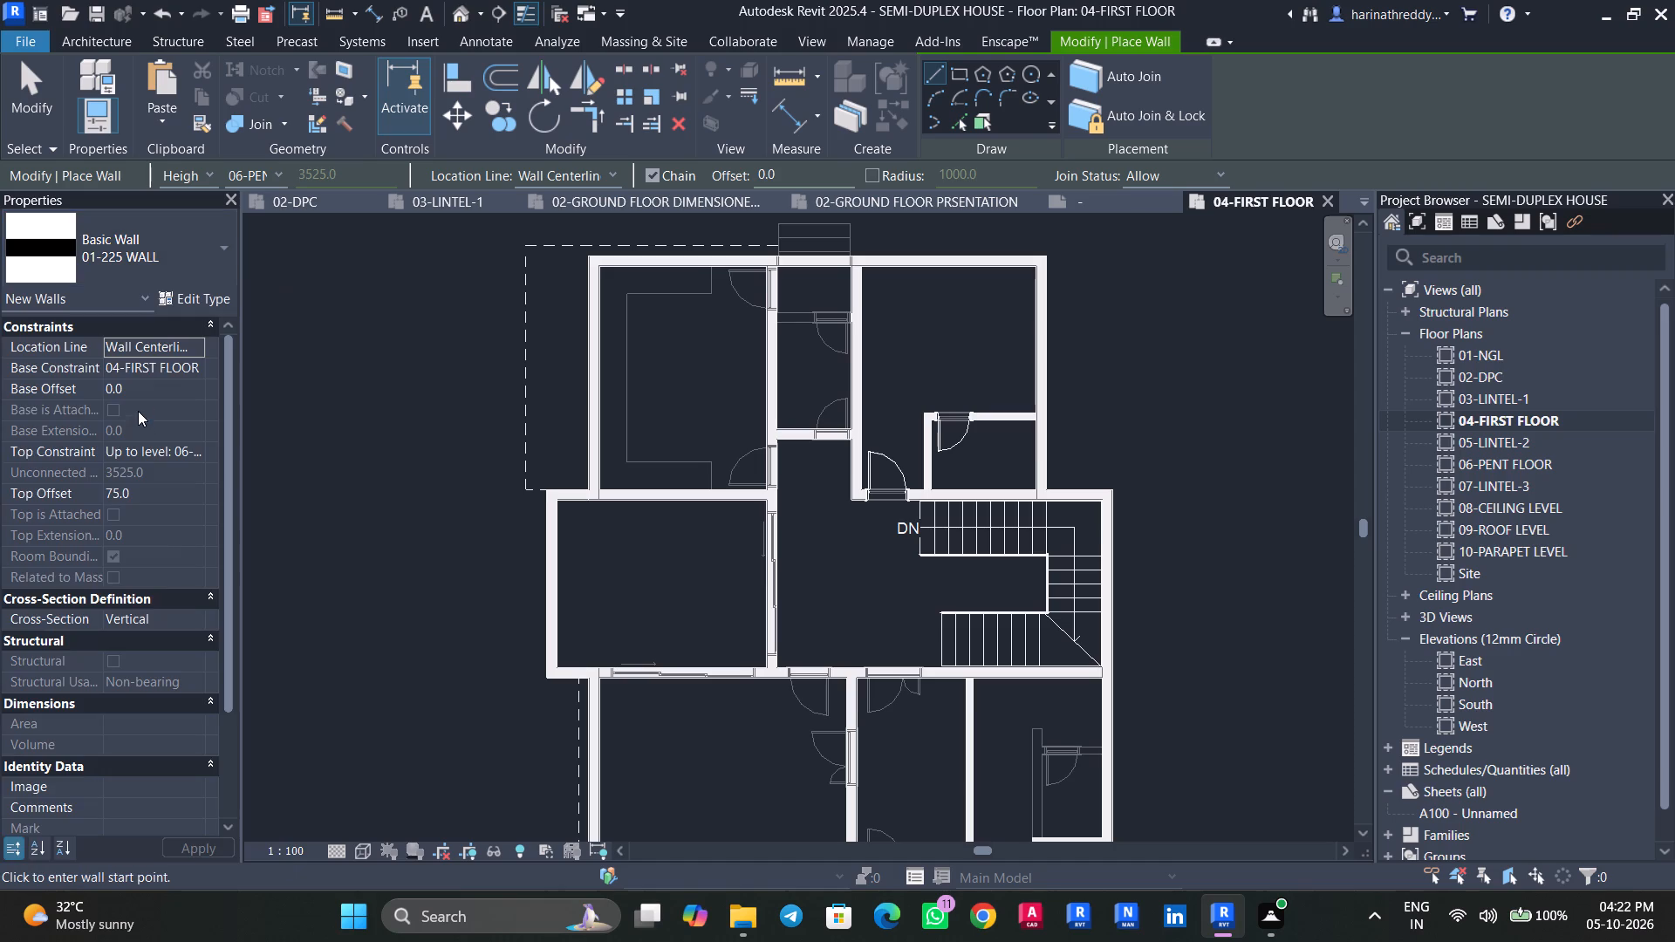
pyautogui.click(193, 448)
pyautogui.scroll(-1, 194, 533)
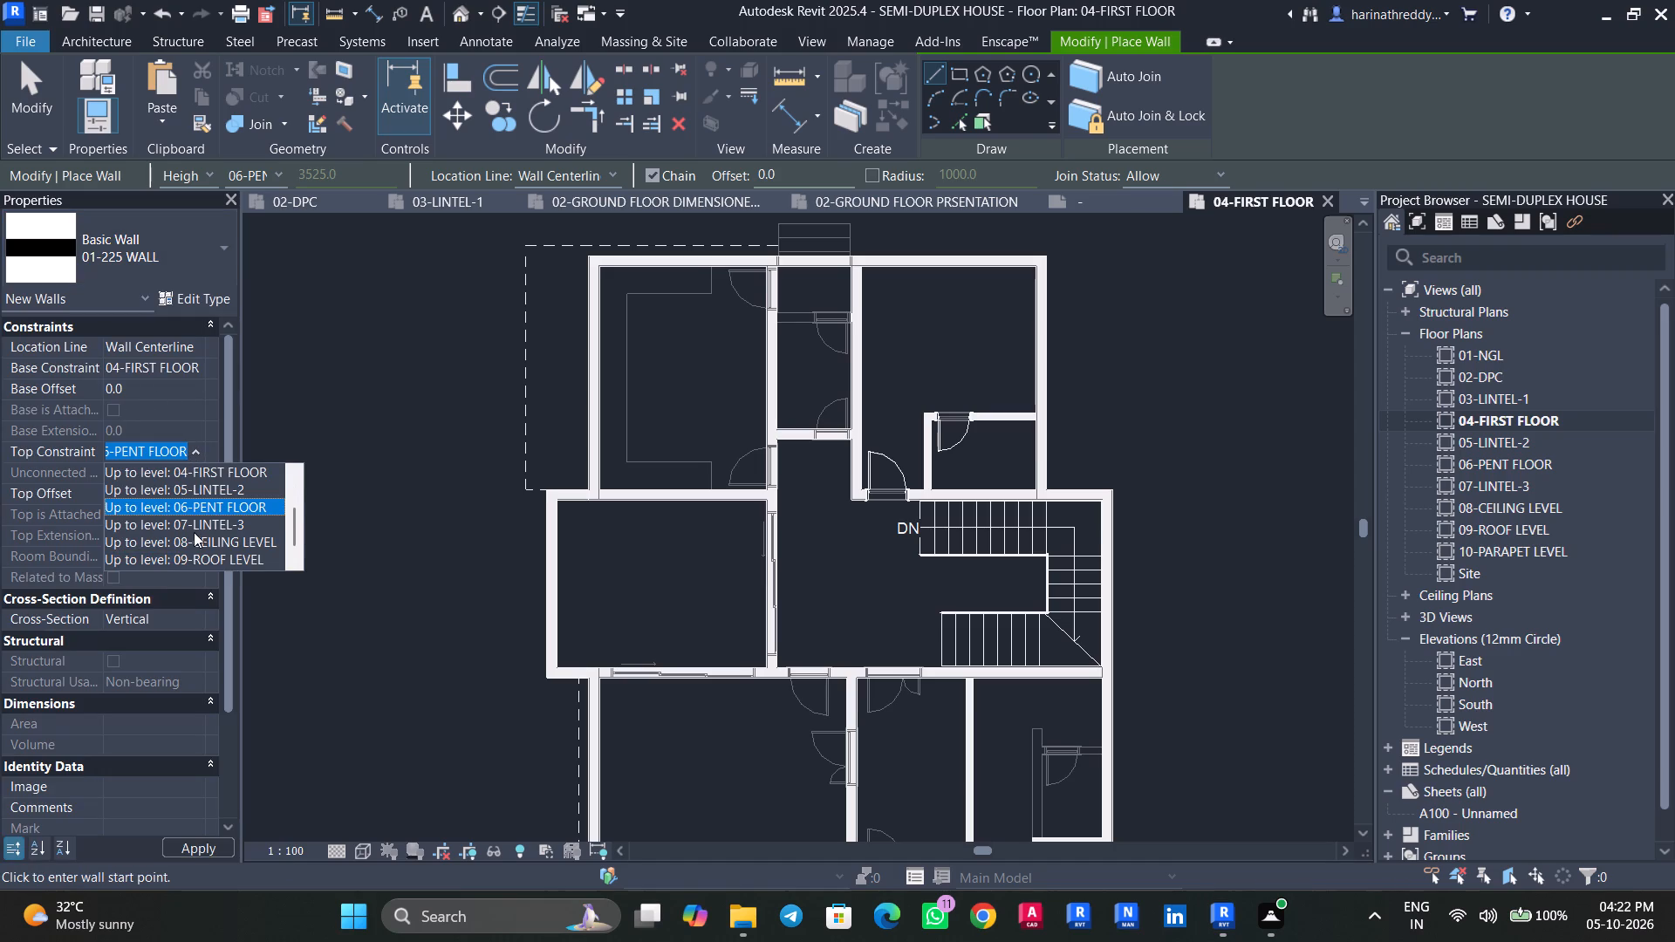
pyautogui.click(200, 508)
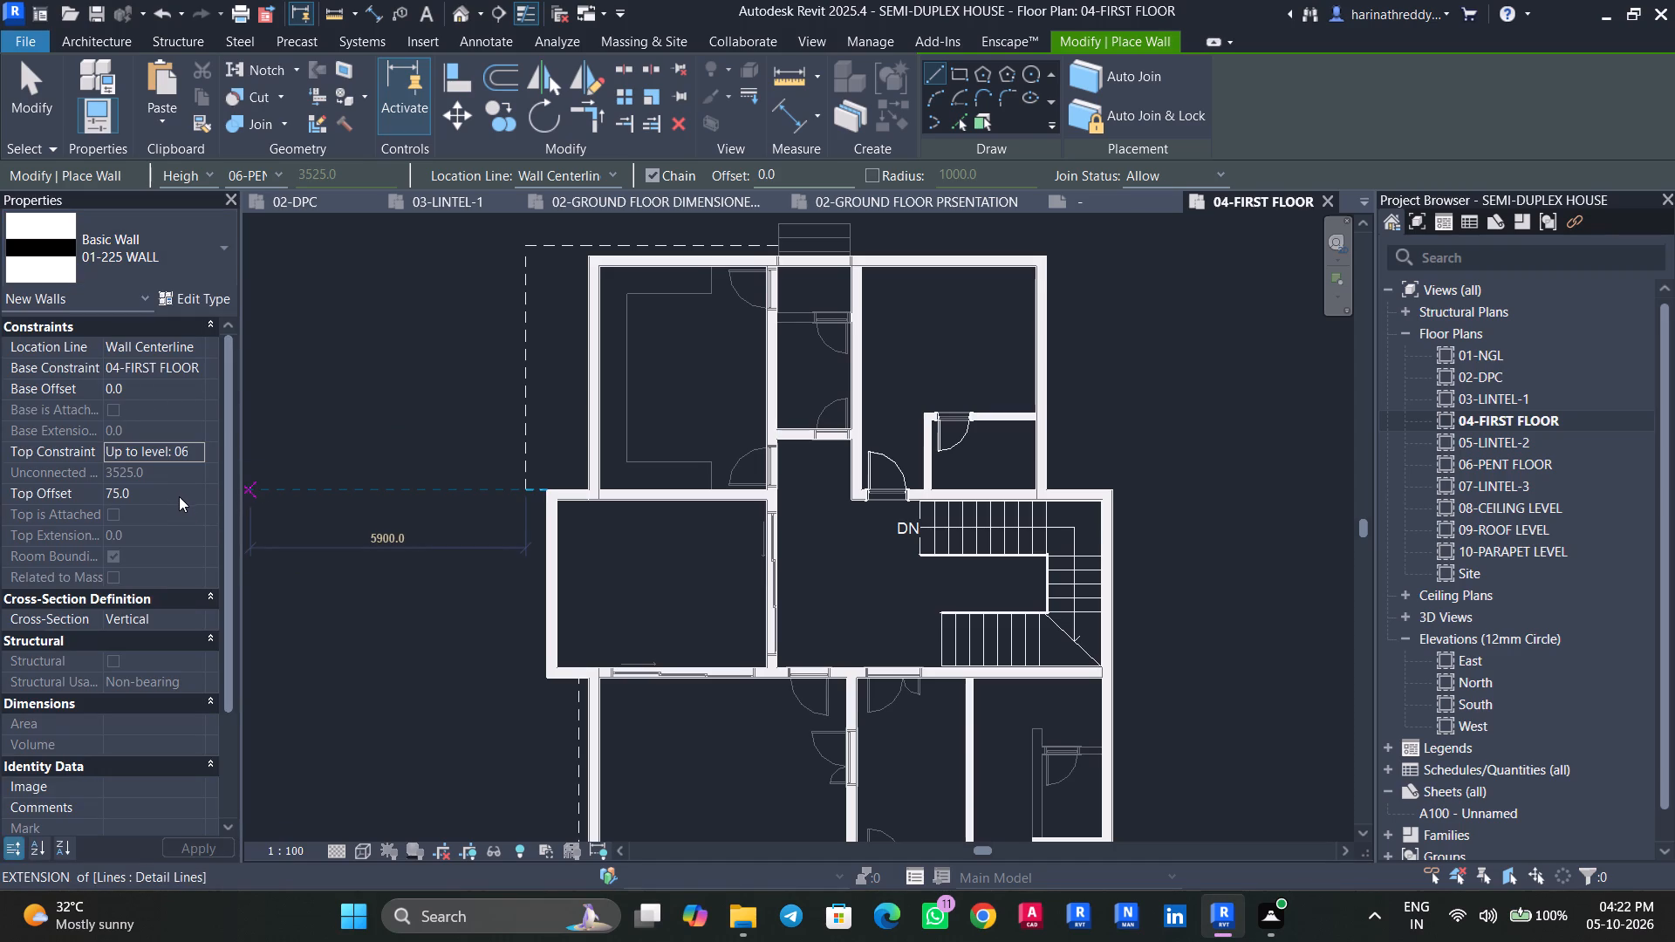
pyautogui.click(176, 498)
pyautogui.press('0')
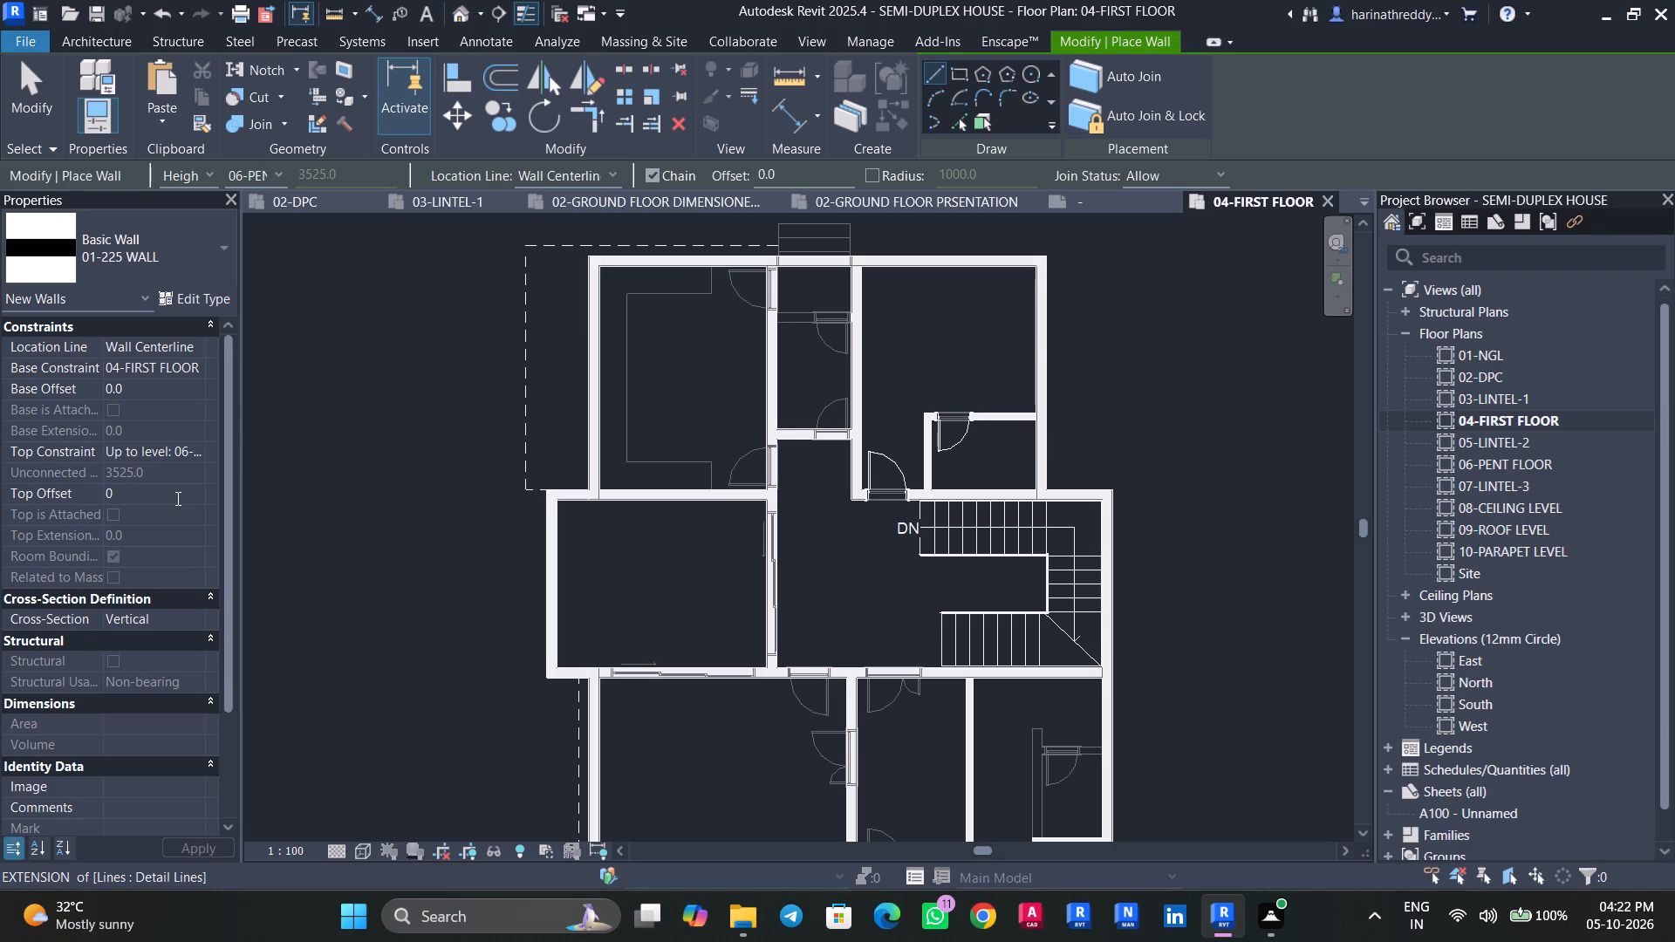
# Switch the new wall to type 01-225 WALL MAIN, with base offset -450 and location line Finish Face: Exterior.
pyautogui.click(144, 396)
pyautogui.press('-')
pyautogui.click(190, 245)
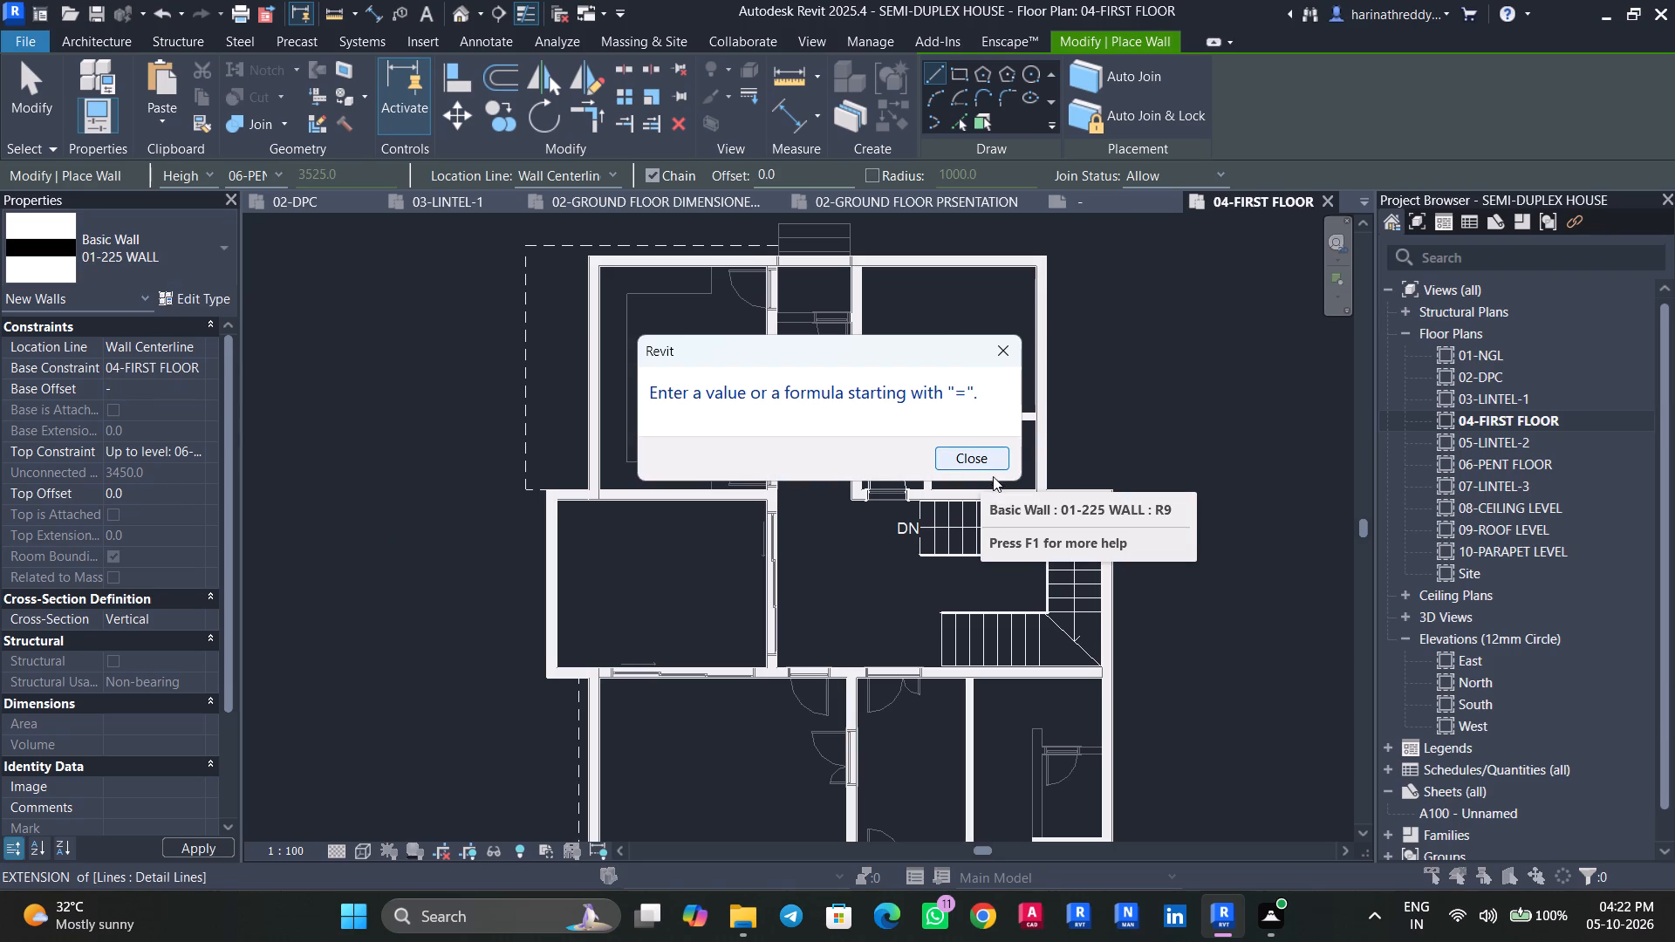
pyautogui.click(988, 472)
pyautogui.click(962, 455)
pyautogui.click(186, 247)
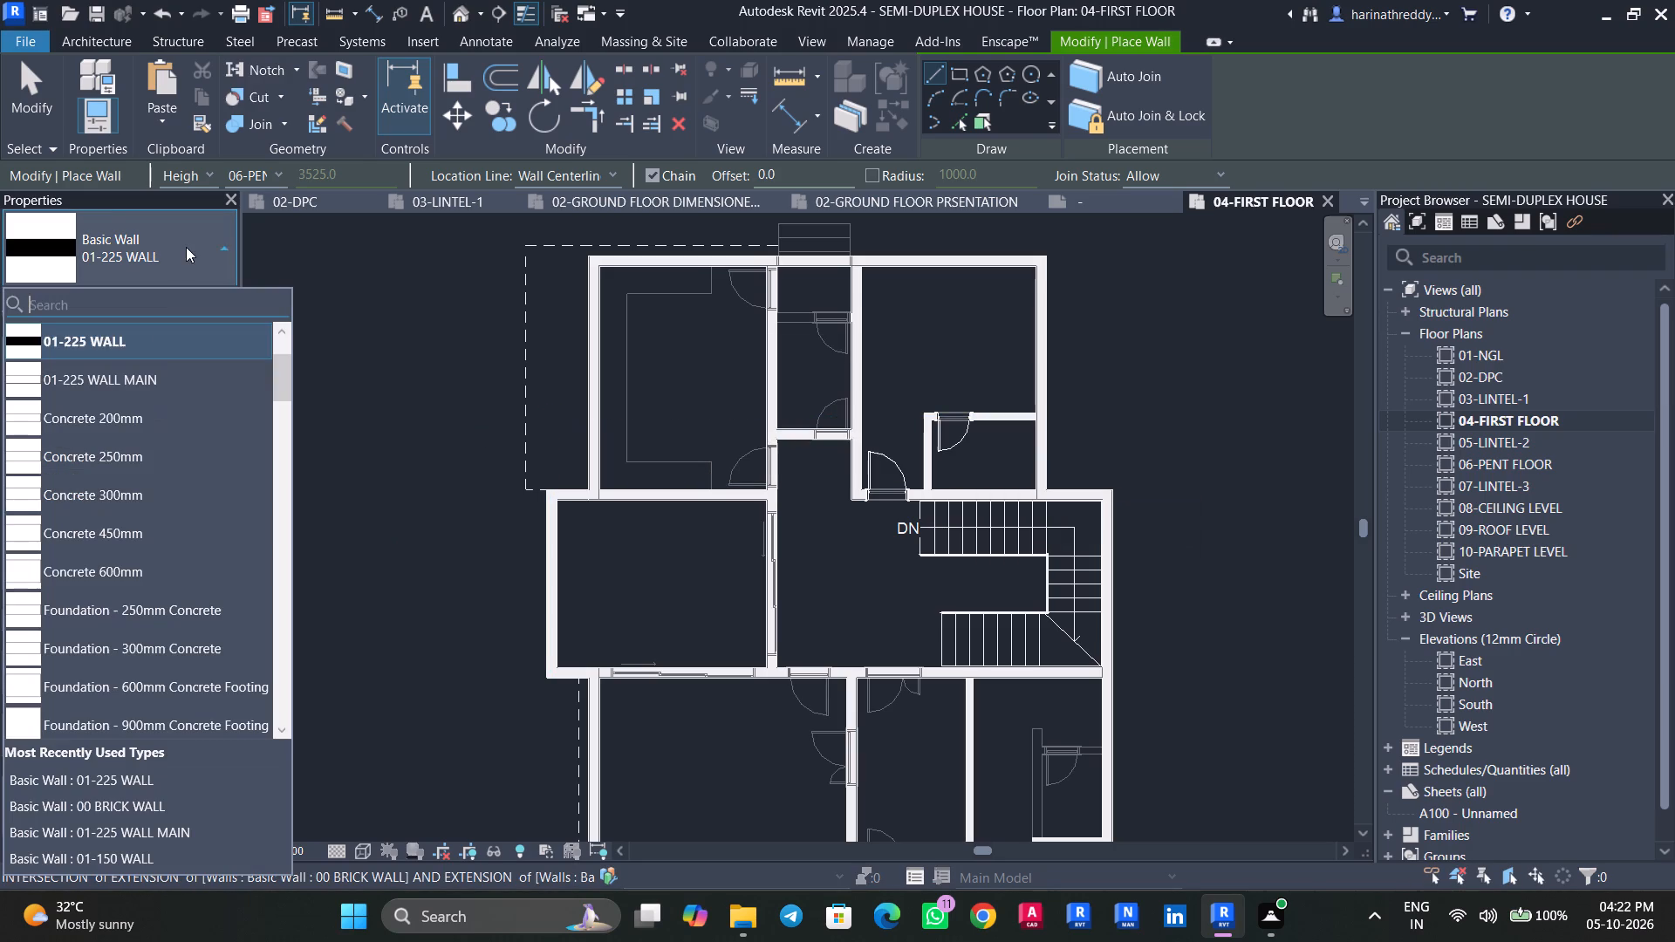
pyautogui.click(154, 370)
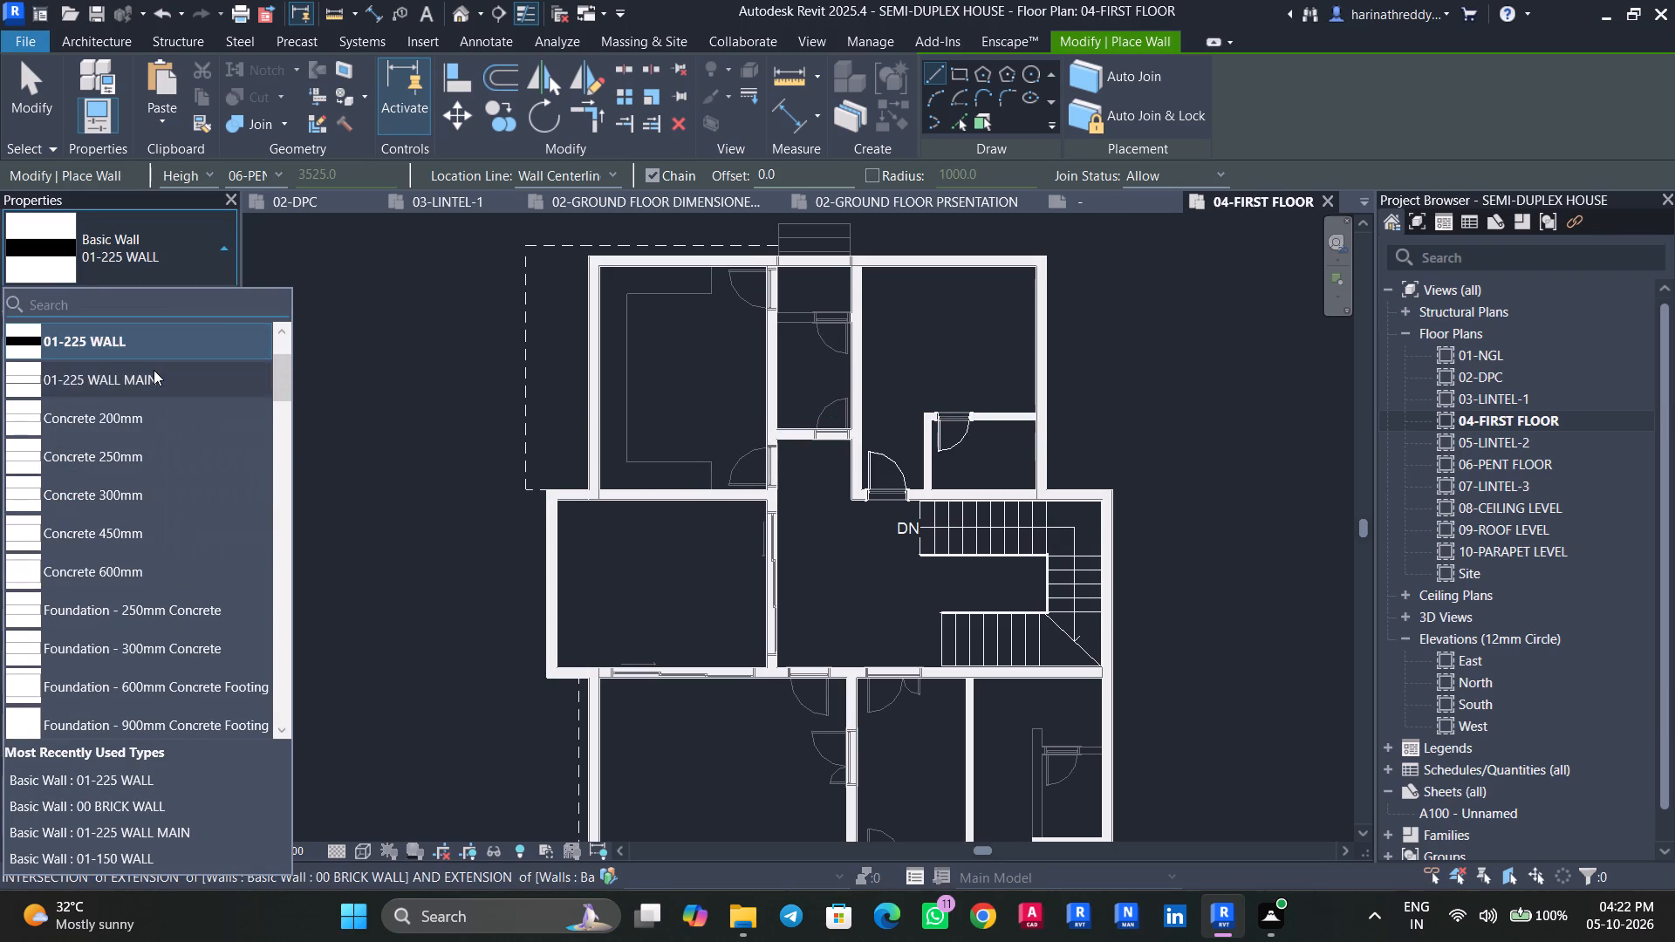
pyautogui.click(160, 384)
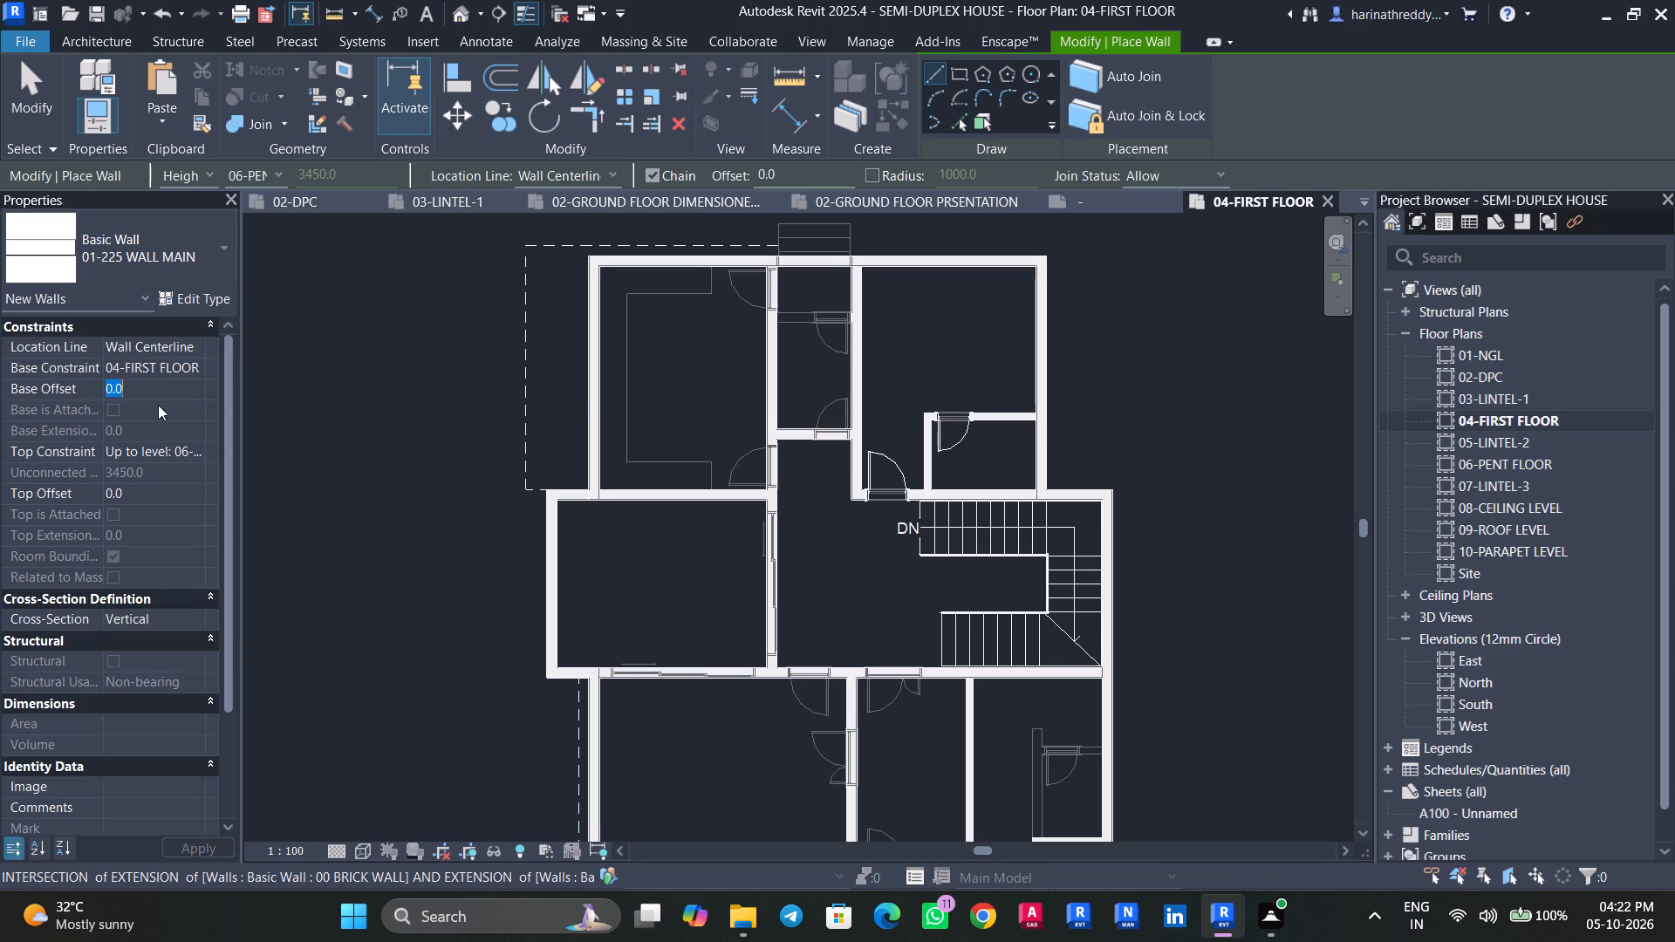
pyautogui.write('-450')
pyautogui.press('Return')
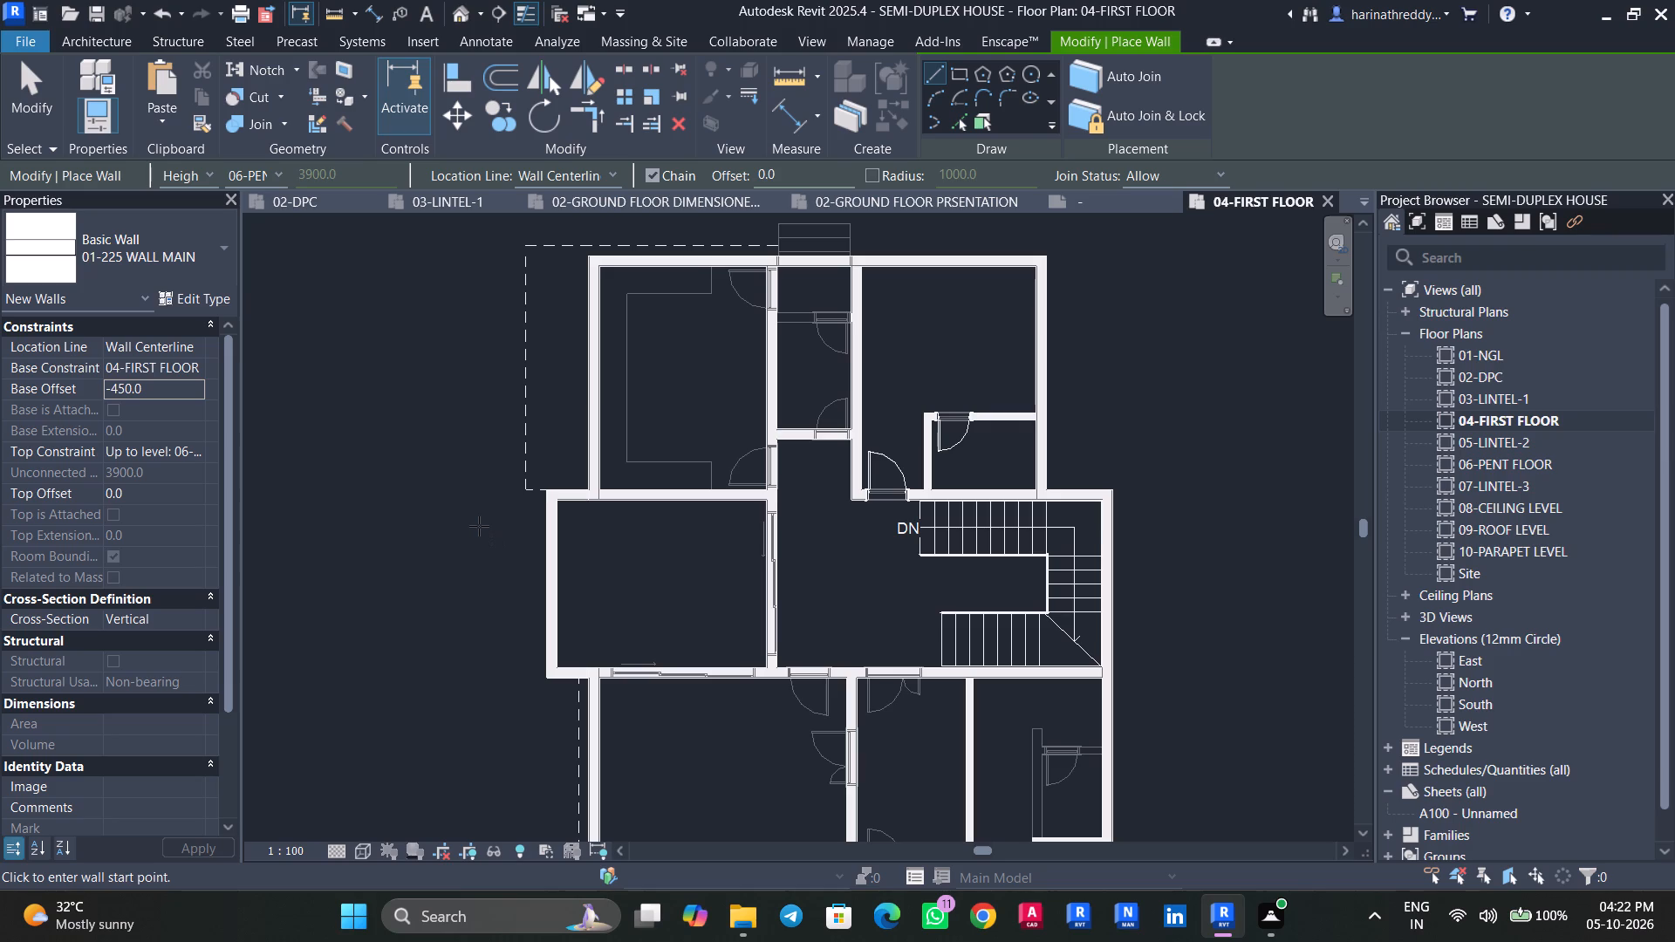
pyautogui.click(201, 338)
pyautogui.click(185, 402)
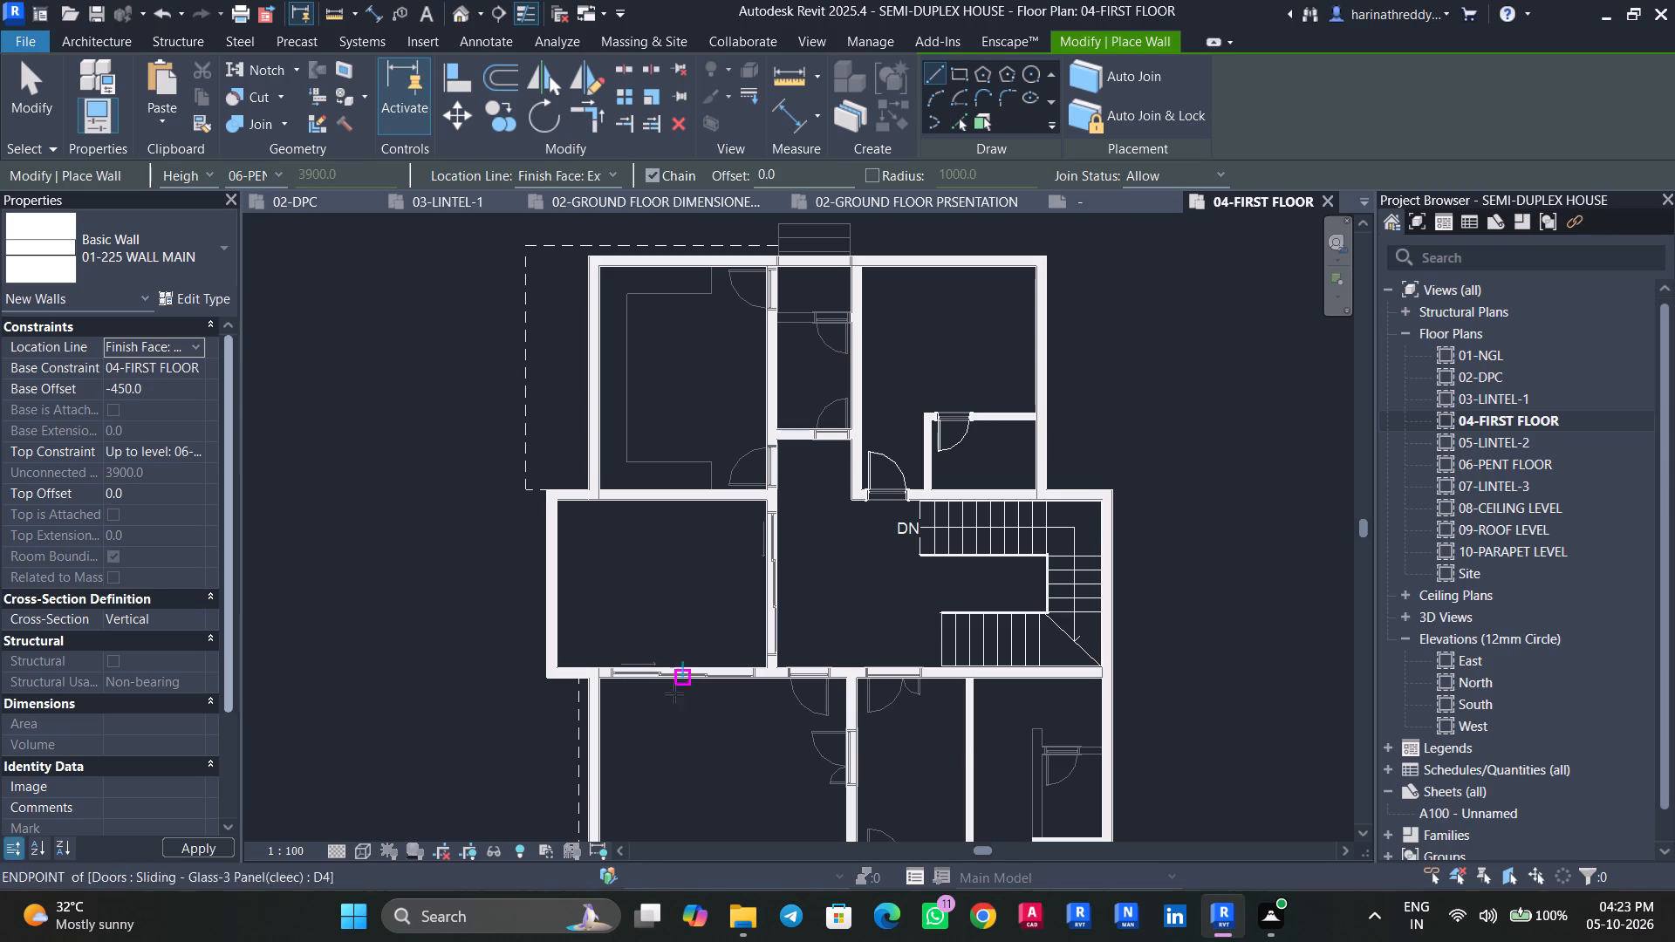
# Draw the wall about 6923 mm along the outer face of the south-west room's west wall, from the sliding-door wall to the southern corner.
pyautogui.scroll(13, 605, 700)
pyautogui.scroll(-1, 579, 680)
pyautogui.click(570, 616)
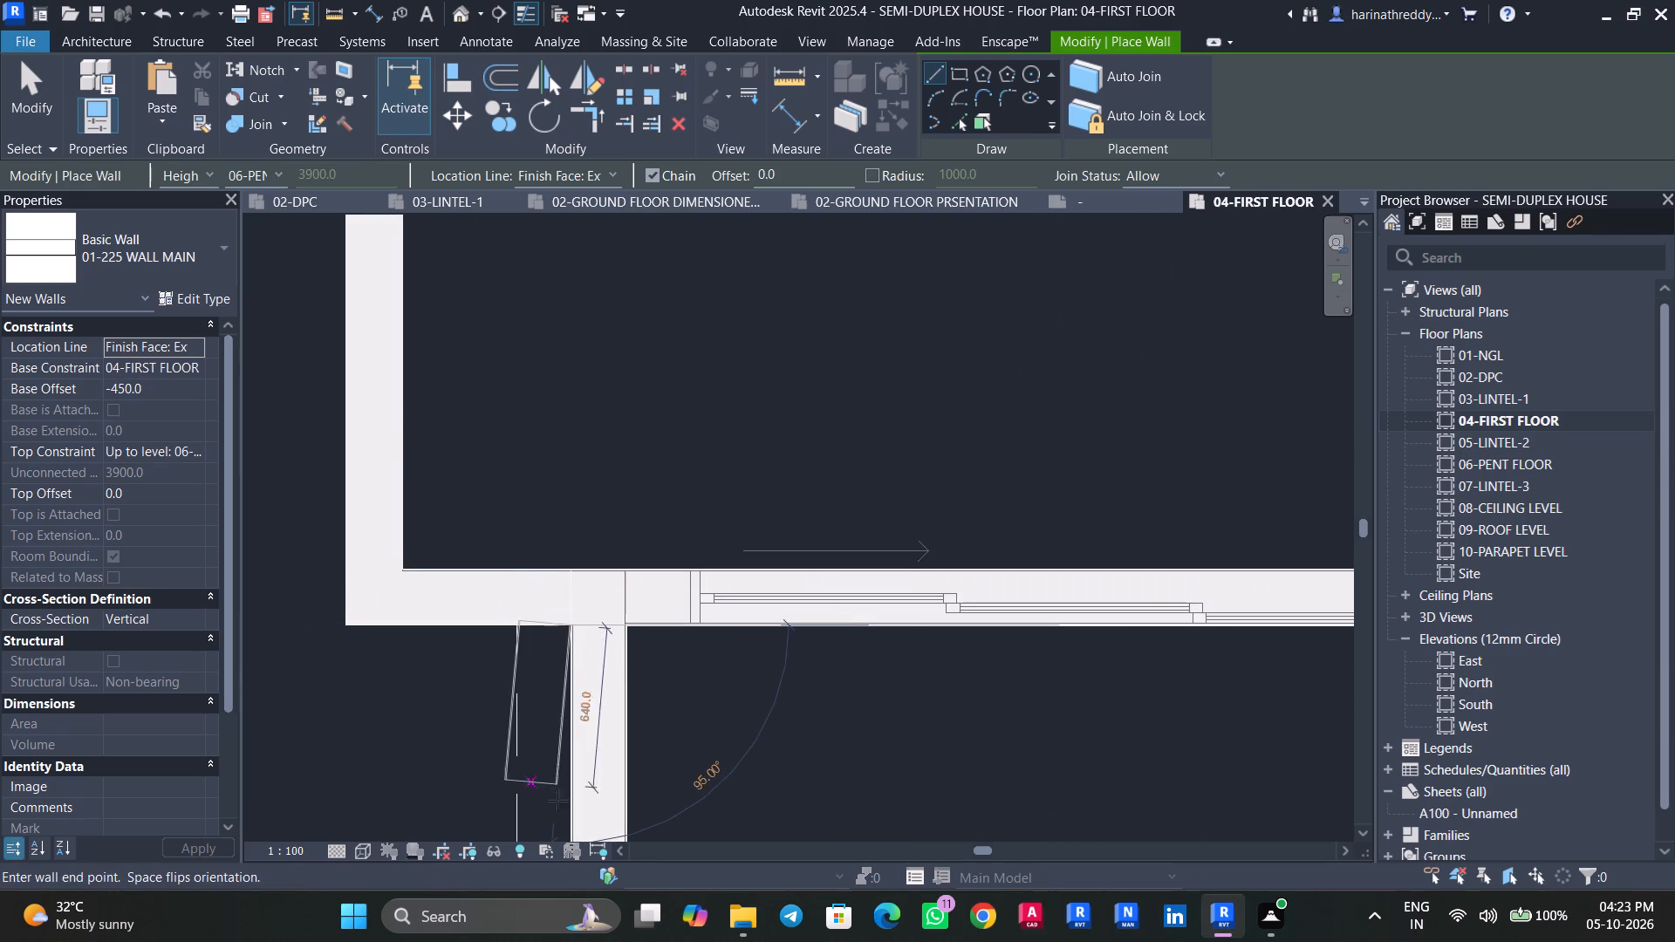
pyautogui.moveTo(575, 823); pyautogui.dragTo(575, 374, button='middle')
pyautogui.scroll(1, 578, 393)
pyautogui.scroll(-3, 578, 402)
pyautogui.moveTo(580, 591); pyautogui.dragTo(607, 438, button='middle')
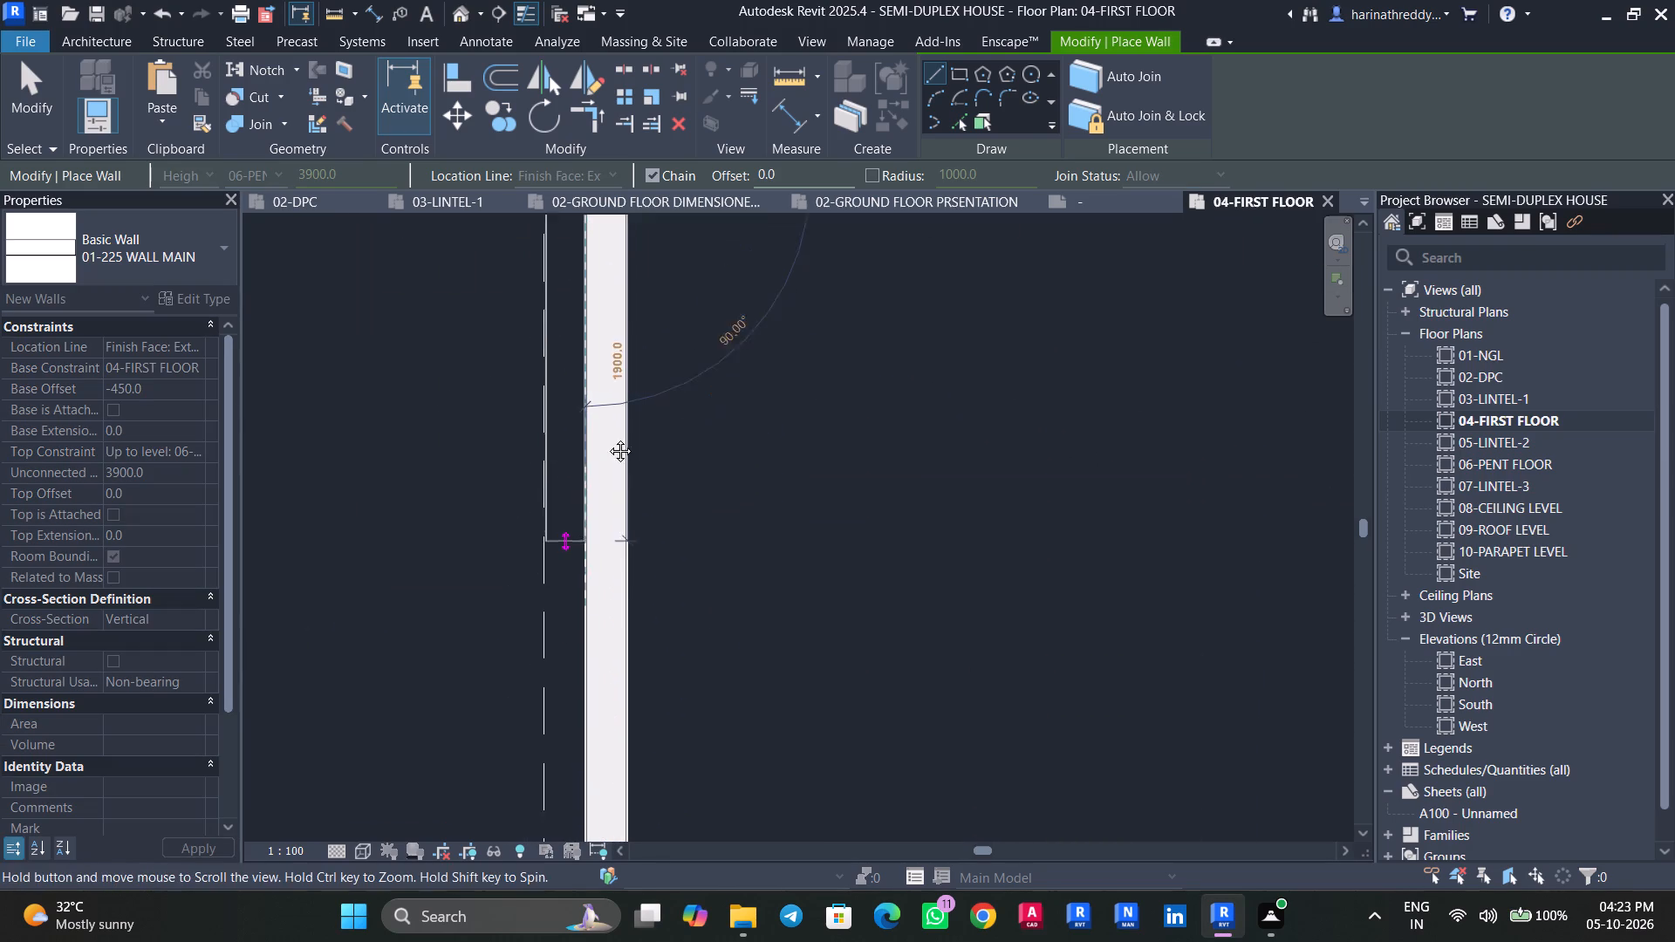
pyautogui.moveTo(607, 438); pyautogui.dragTo(611, 400, button='middle')
pyautogui.moveTo(621, 587); pyautogui.dragTo(667, 148, button='middle')
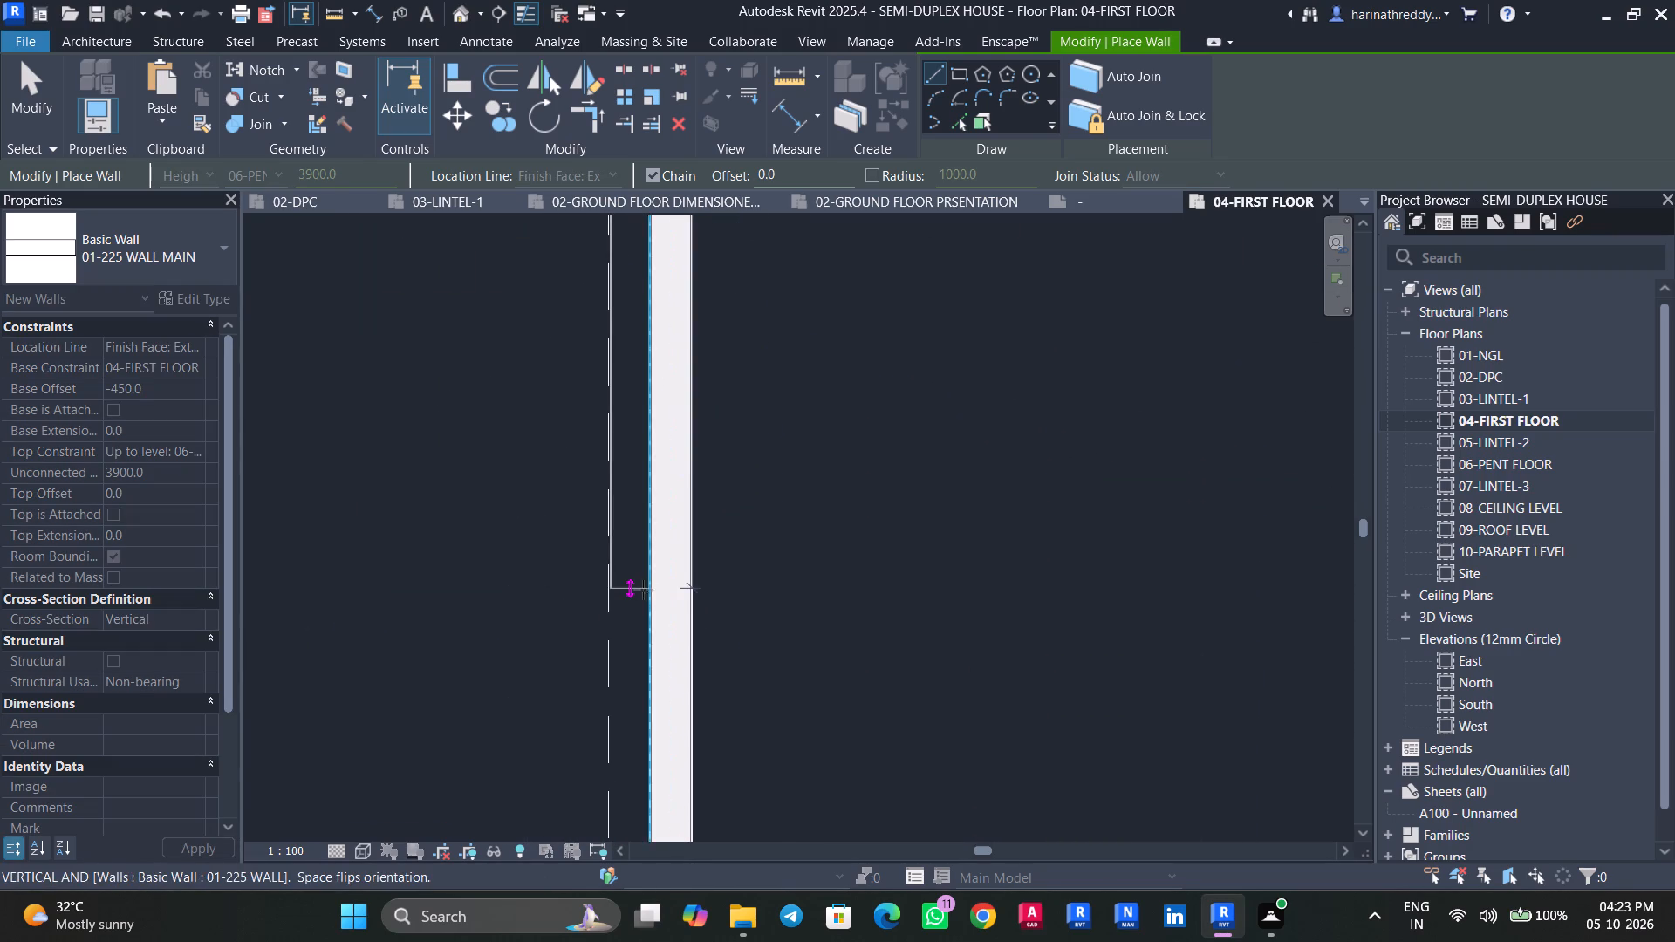
pyautogui.moveTo(646, 587); pyautogui.dragTo(715, 254, button='middle')
pyautogui.moveTo(713, 601); pyautogui.dragTo(713, 418, button='middle')
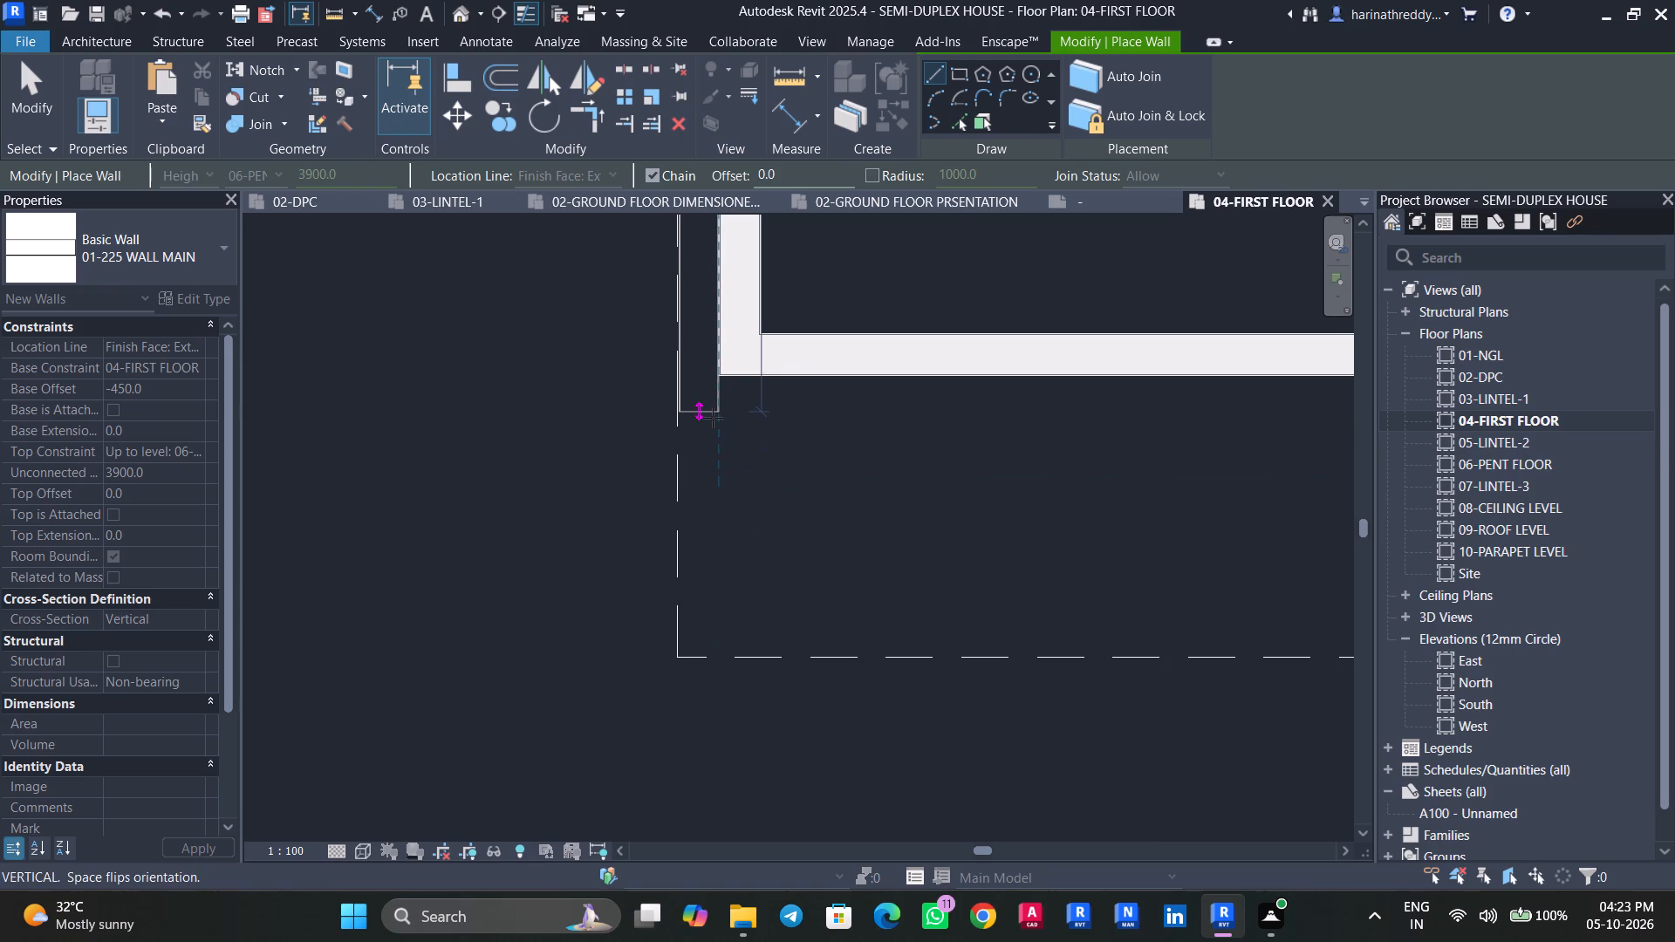
pyautogui.click(713, 381)
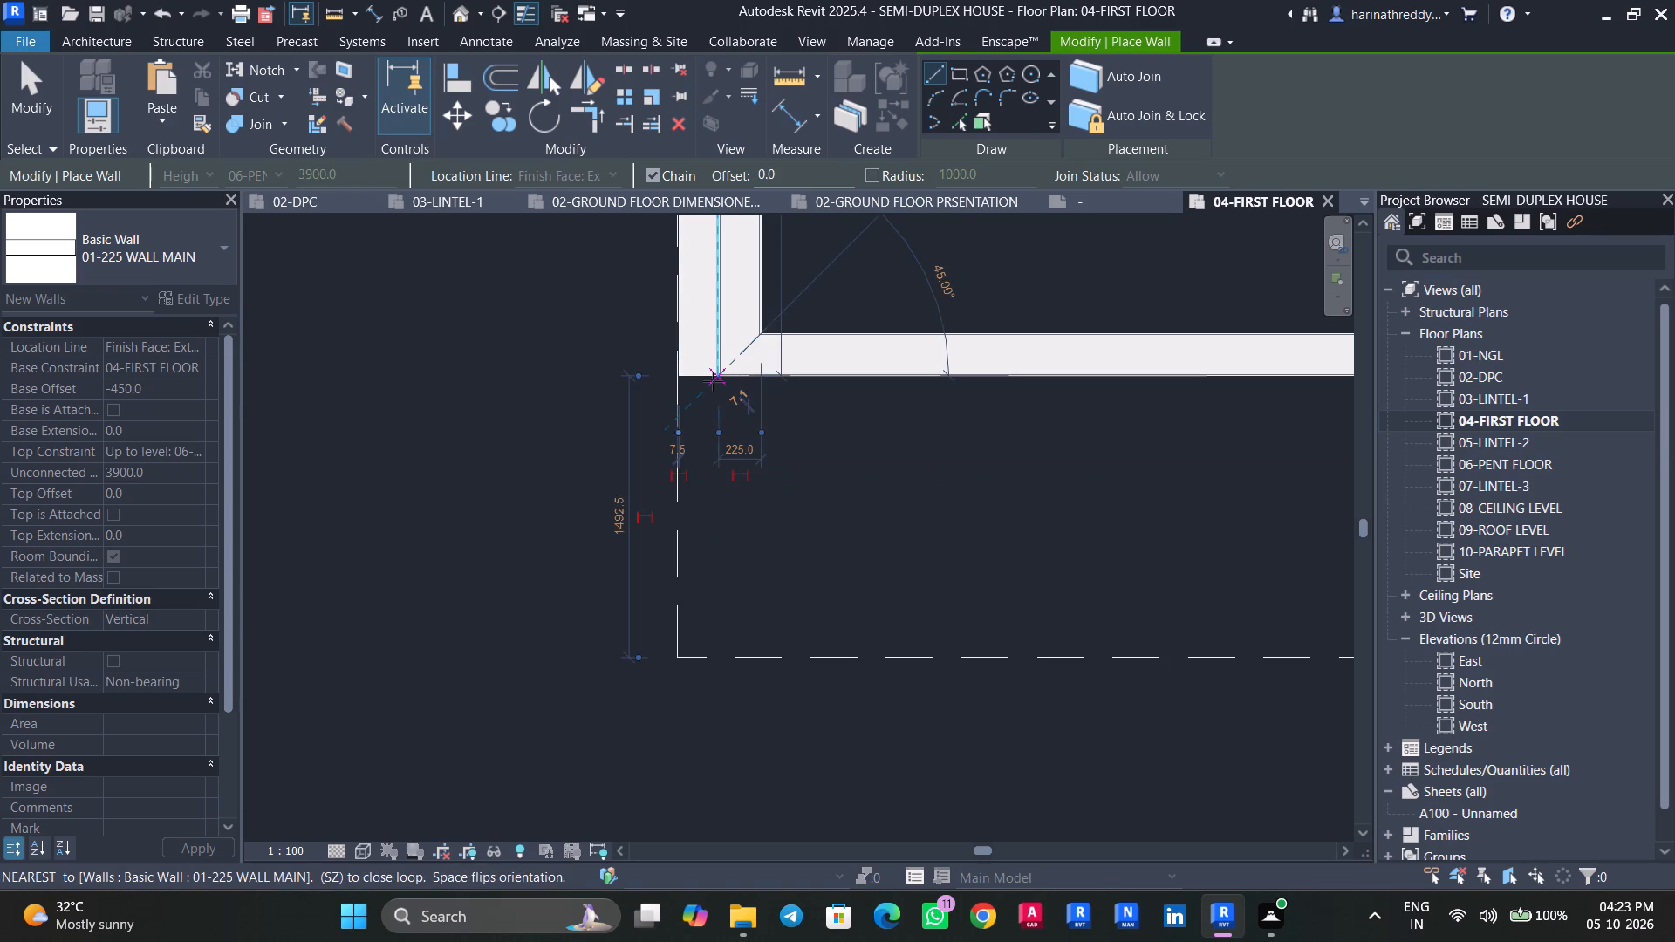
pyautogui.moveTo(696, 419); pyautogui.dragTo(698, 870, button='middle')
pyautogui.press('Escape')
pyautogui.press('Escape')
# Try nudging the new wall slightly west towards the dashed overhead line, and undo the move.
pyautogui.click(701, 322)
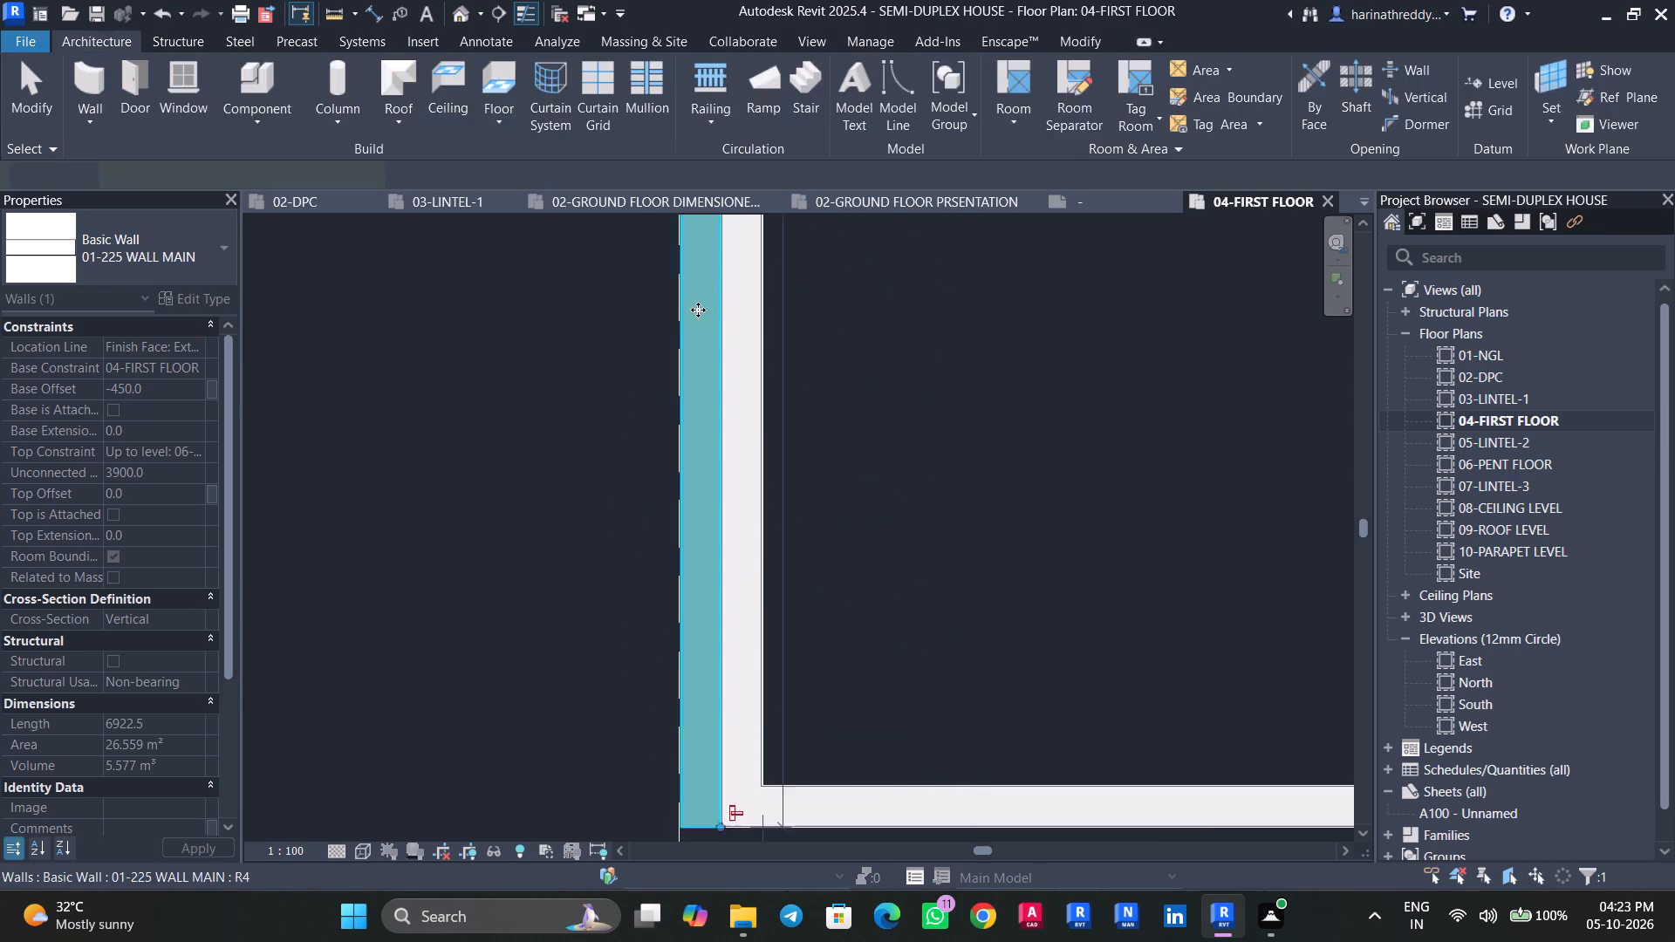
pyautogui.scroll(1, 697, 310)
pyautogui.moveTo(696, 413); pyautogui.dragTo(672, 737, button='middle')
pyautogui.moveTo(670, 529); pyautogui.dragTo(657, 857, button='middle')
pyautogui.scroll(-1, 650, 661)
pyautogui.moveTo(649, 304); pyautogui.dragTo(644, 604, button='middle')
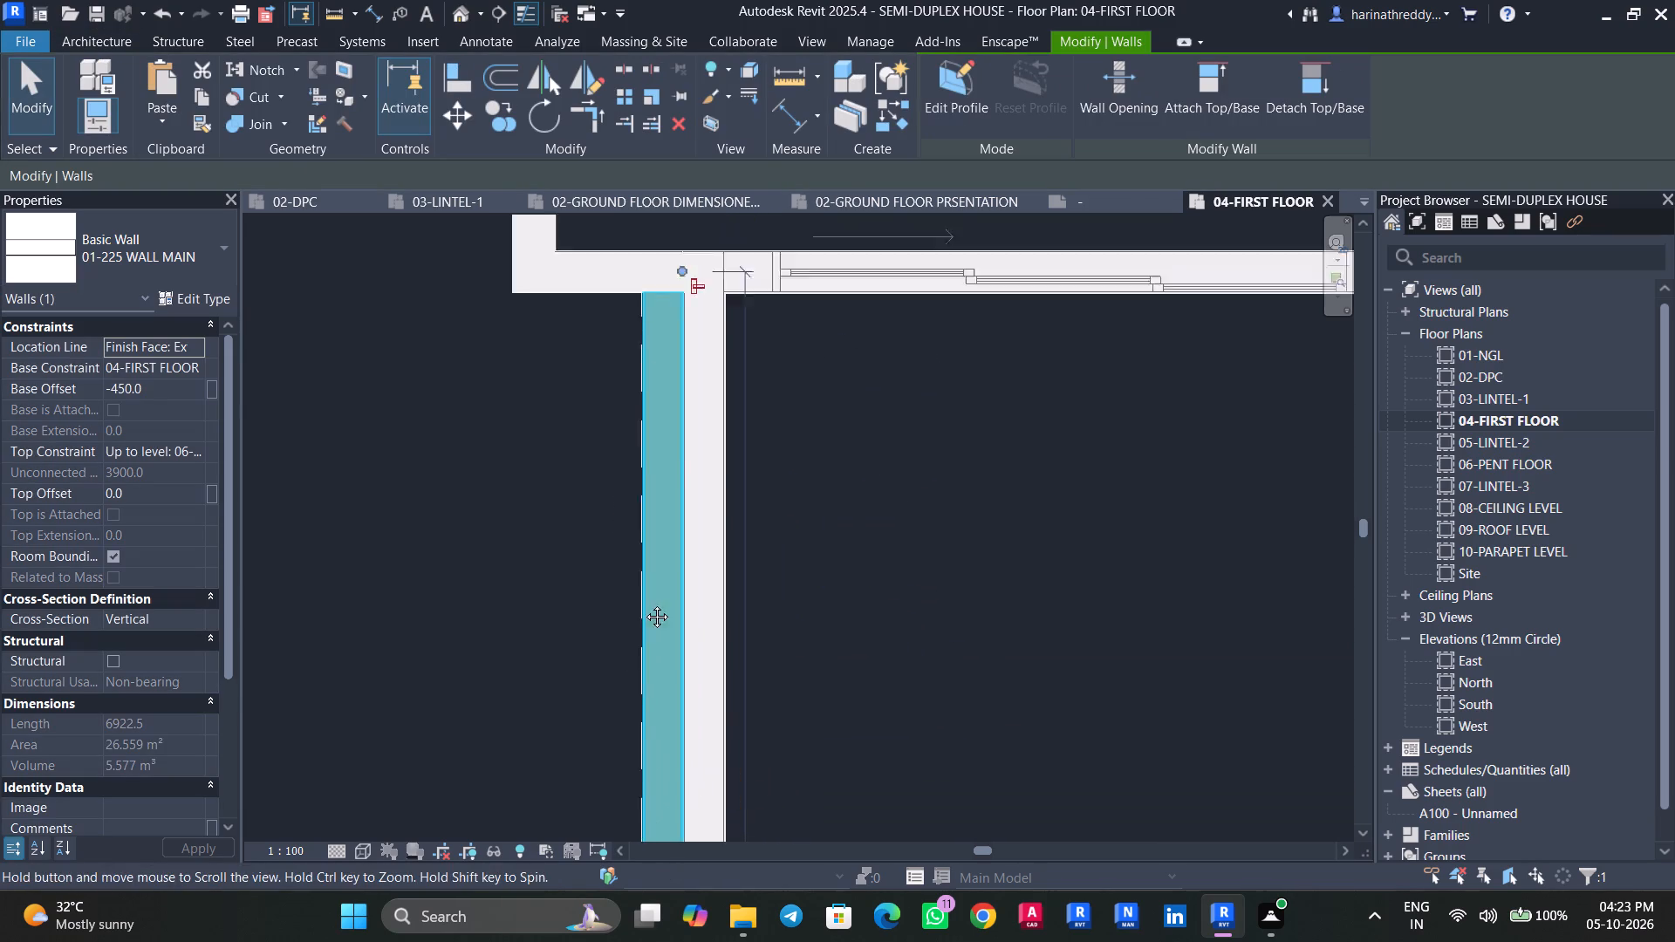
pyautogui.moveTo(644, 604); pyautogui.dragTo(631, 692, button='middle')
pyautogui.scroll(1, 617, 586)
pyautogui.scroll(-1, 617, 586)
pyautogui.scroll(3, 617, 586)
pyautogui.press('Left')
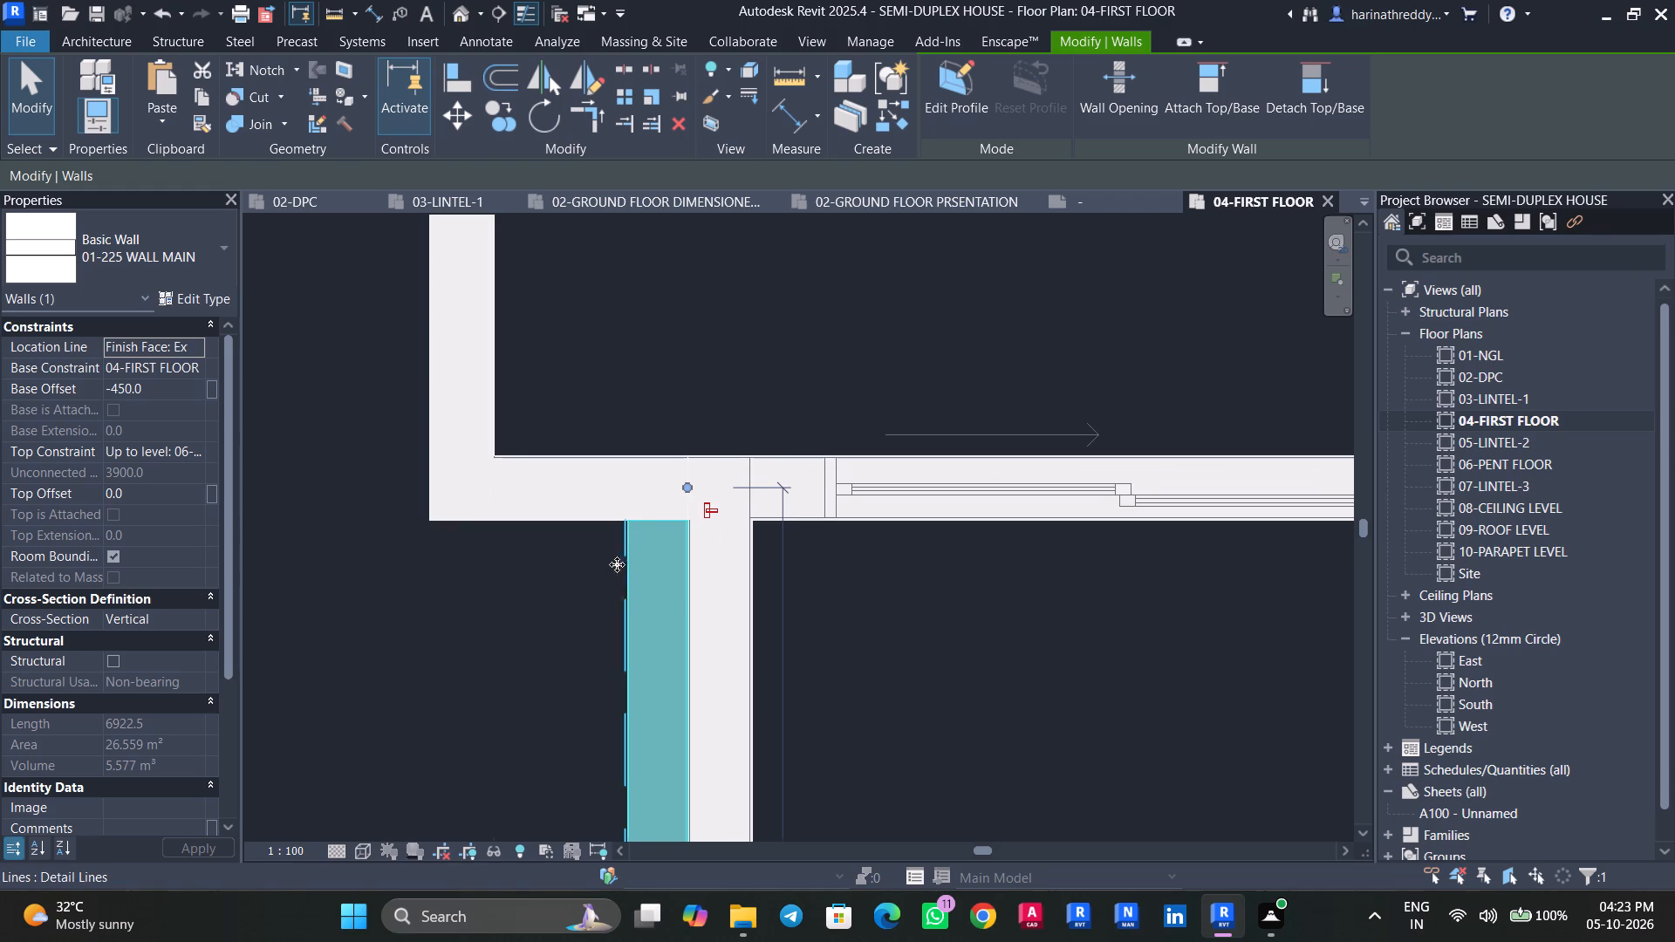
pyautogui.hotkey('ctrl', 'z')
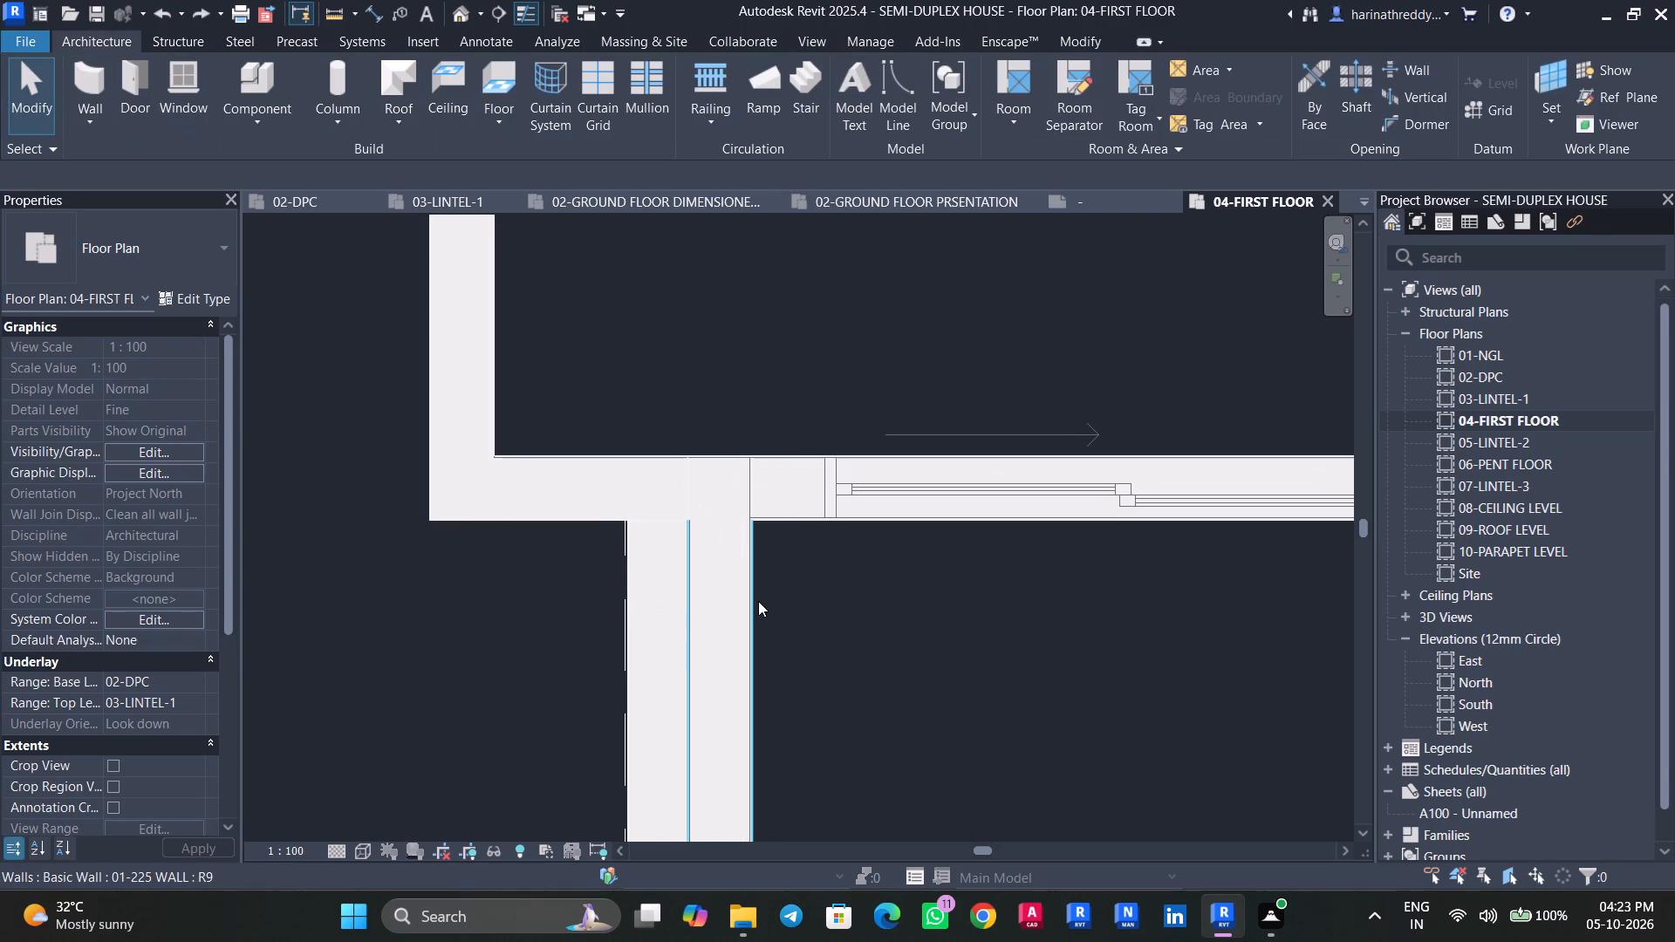
# Examine how the new wall's southern end lines up with the existing corner and the dashed overhead line.
pyautogui.scroll(-4, 758, 601)
pyautogui.moveTo(825, 689); pyautogui.dragTo(826, 110, button='middle')
pyautogui.scroll(-5, 814, 415)
pyautogui.scroll(1, 814, 415)
pyautogui.scroll(-4, 813, 410)
pyautogui.scroll(1, 824, 522)
pyautogui.moveTo(824, 523); pyautogui.dragTo(822, 342, button='middle')
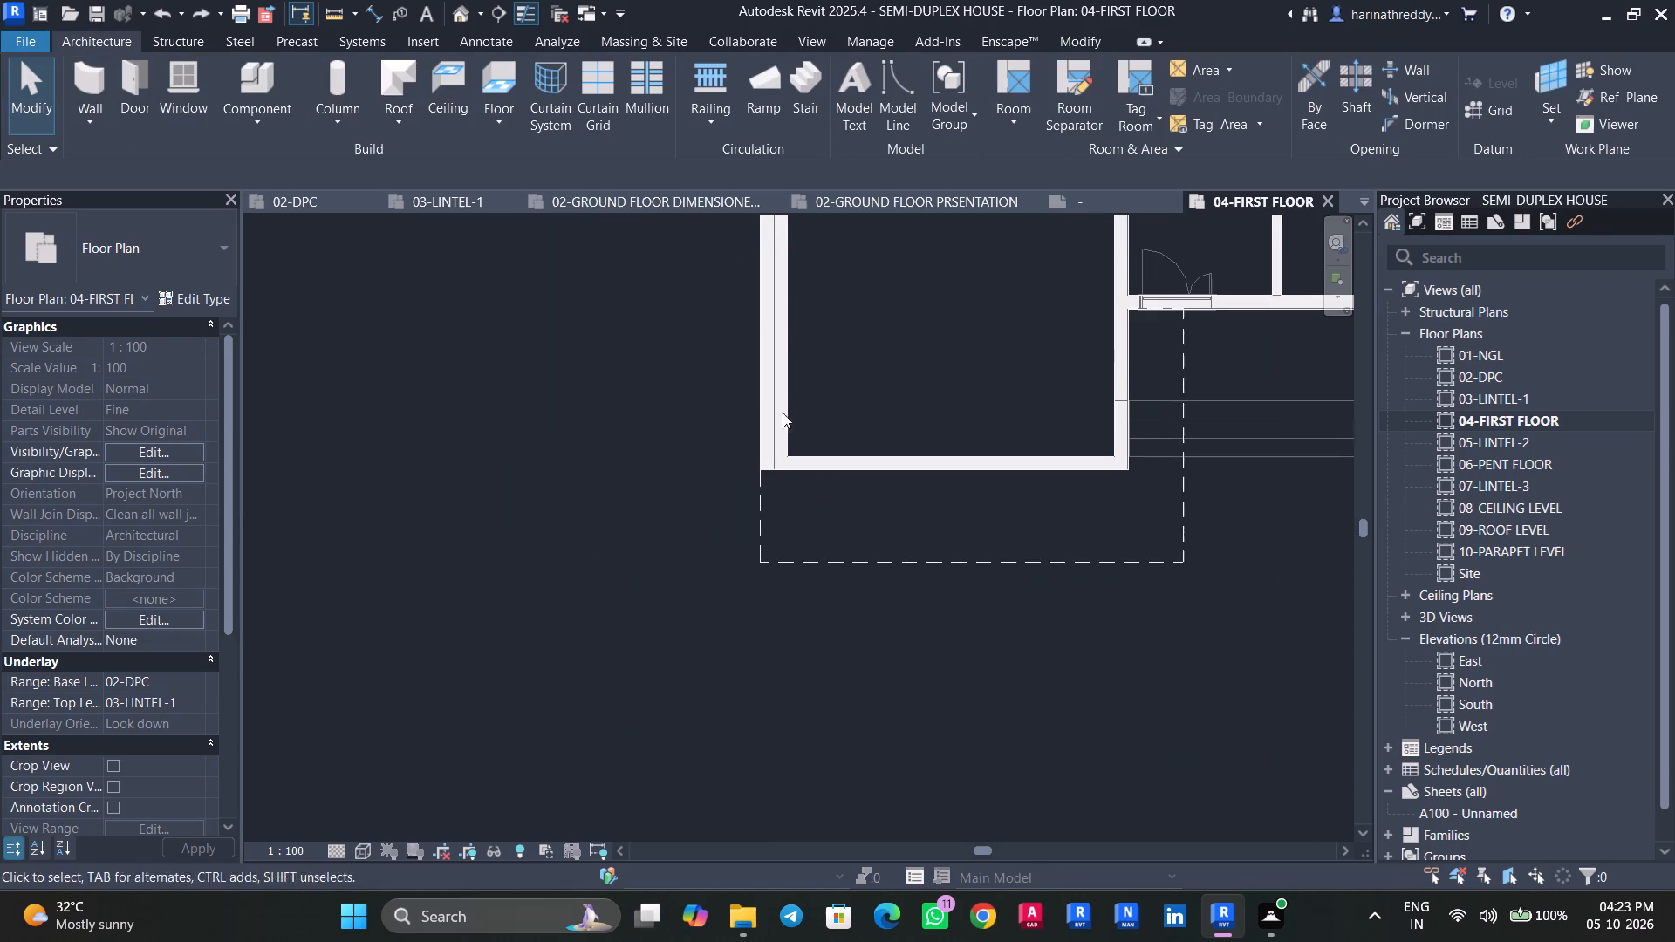
pyautogui.click(765, 457)
pyautogui.scroll(8, 764, 506)
pyautogui.moveTo(759, 482); pyautogui.dragTo(673, 665, button='middle')
pyautogui.press('Escape')
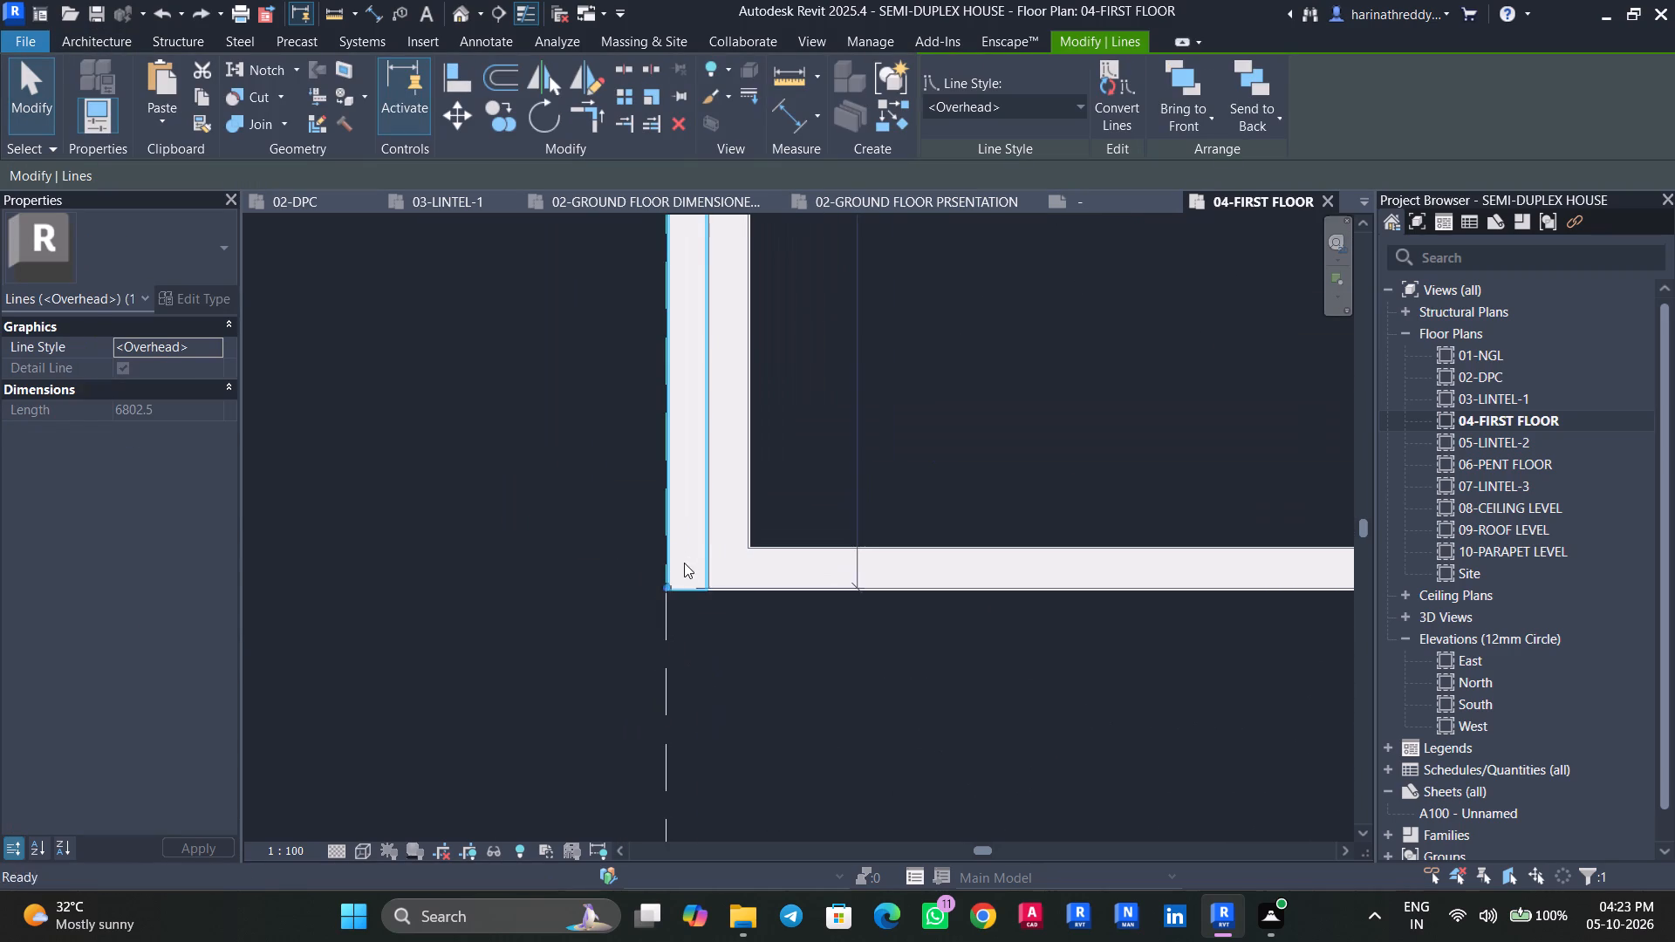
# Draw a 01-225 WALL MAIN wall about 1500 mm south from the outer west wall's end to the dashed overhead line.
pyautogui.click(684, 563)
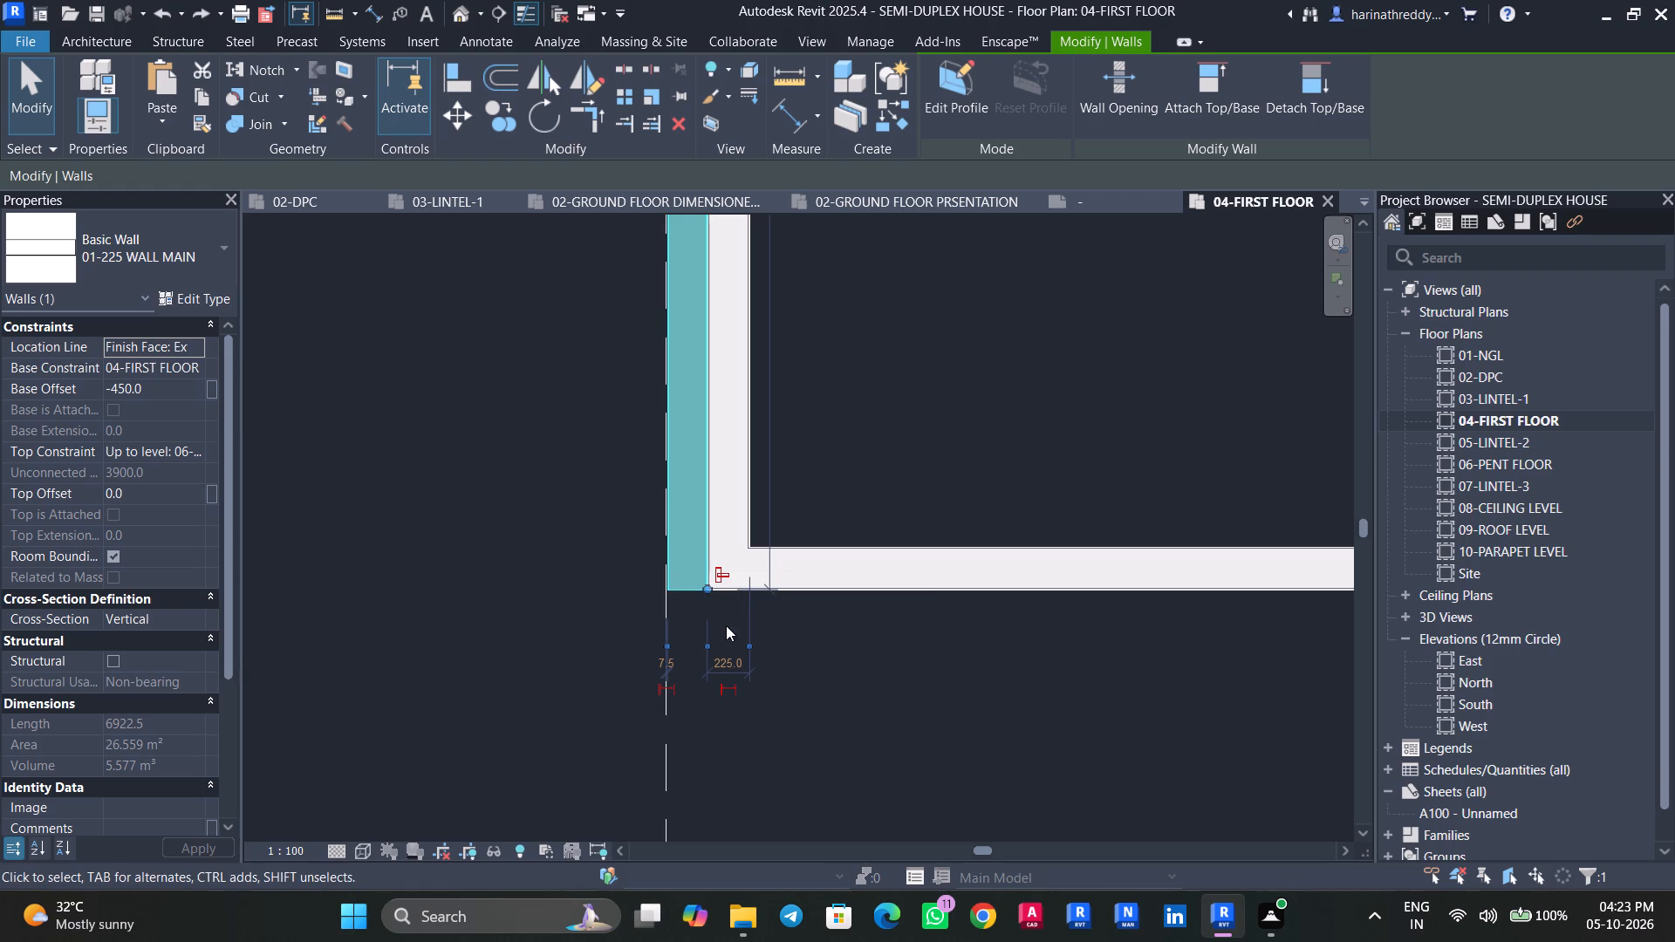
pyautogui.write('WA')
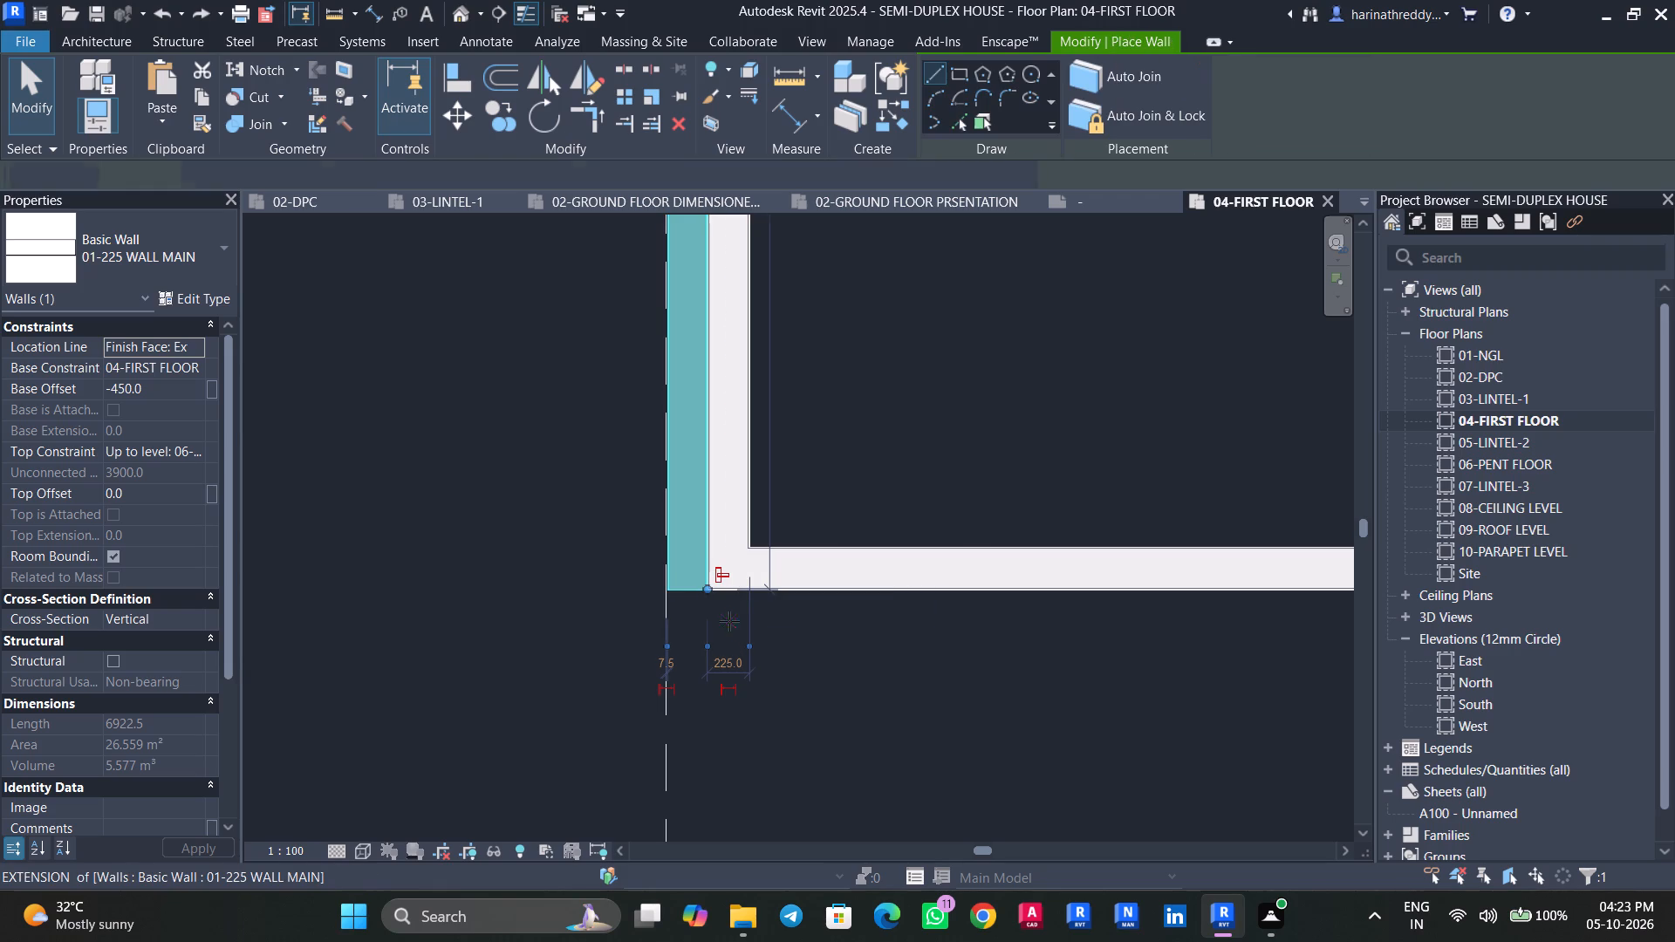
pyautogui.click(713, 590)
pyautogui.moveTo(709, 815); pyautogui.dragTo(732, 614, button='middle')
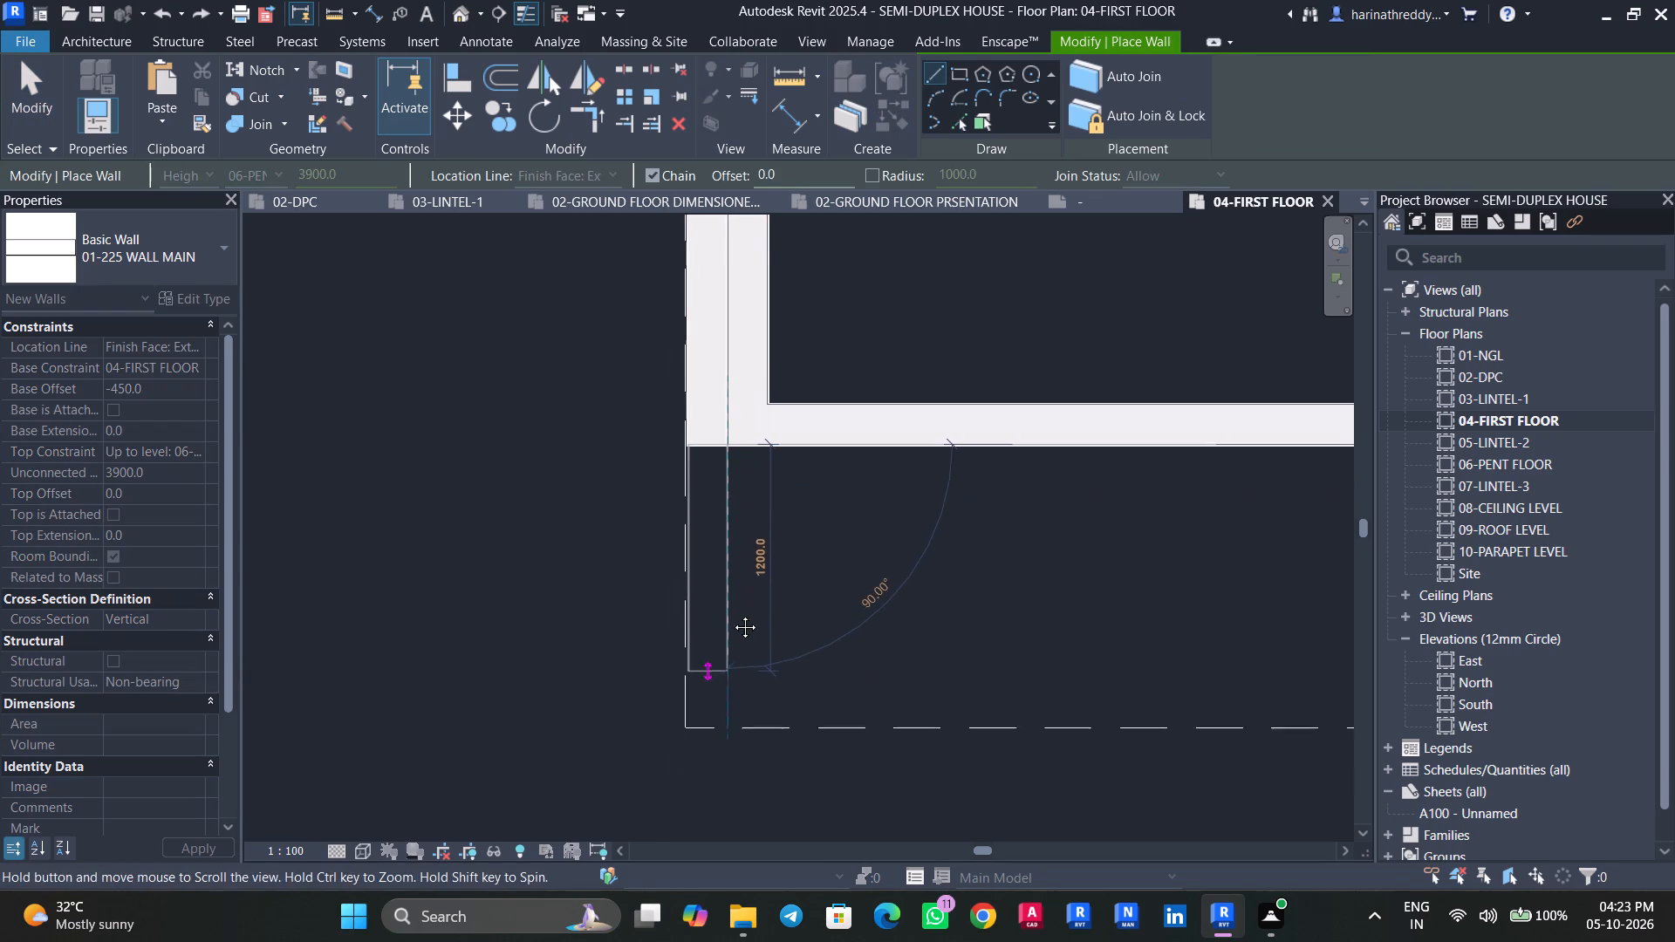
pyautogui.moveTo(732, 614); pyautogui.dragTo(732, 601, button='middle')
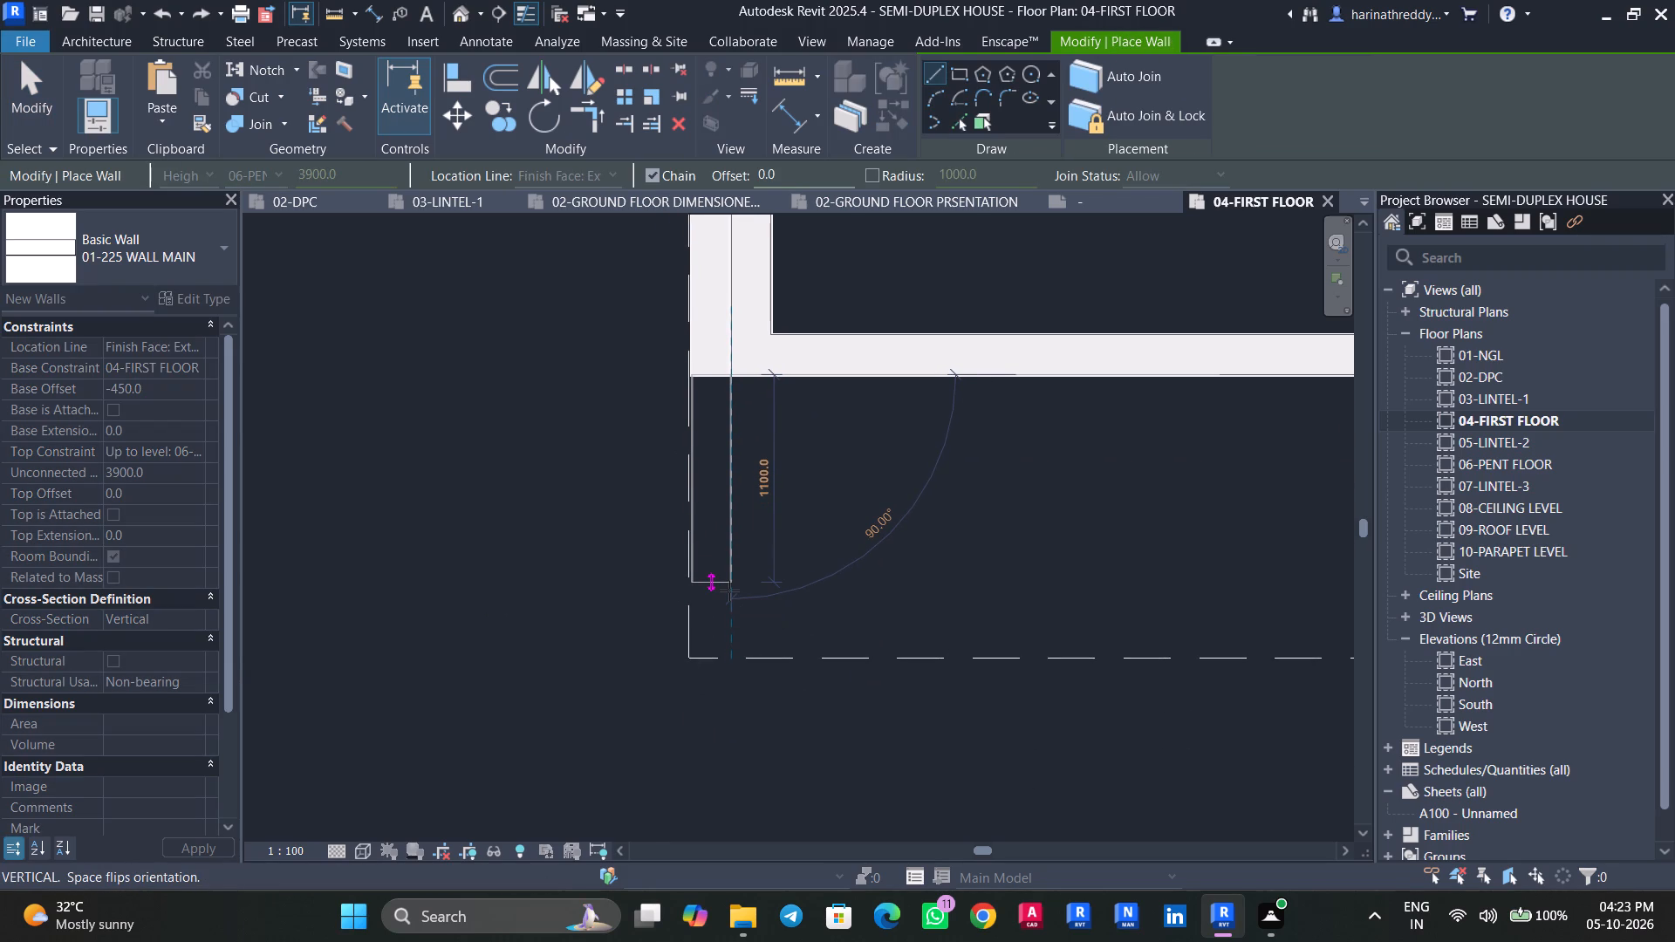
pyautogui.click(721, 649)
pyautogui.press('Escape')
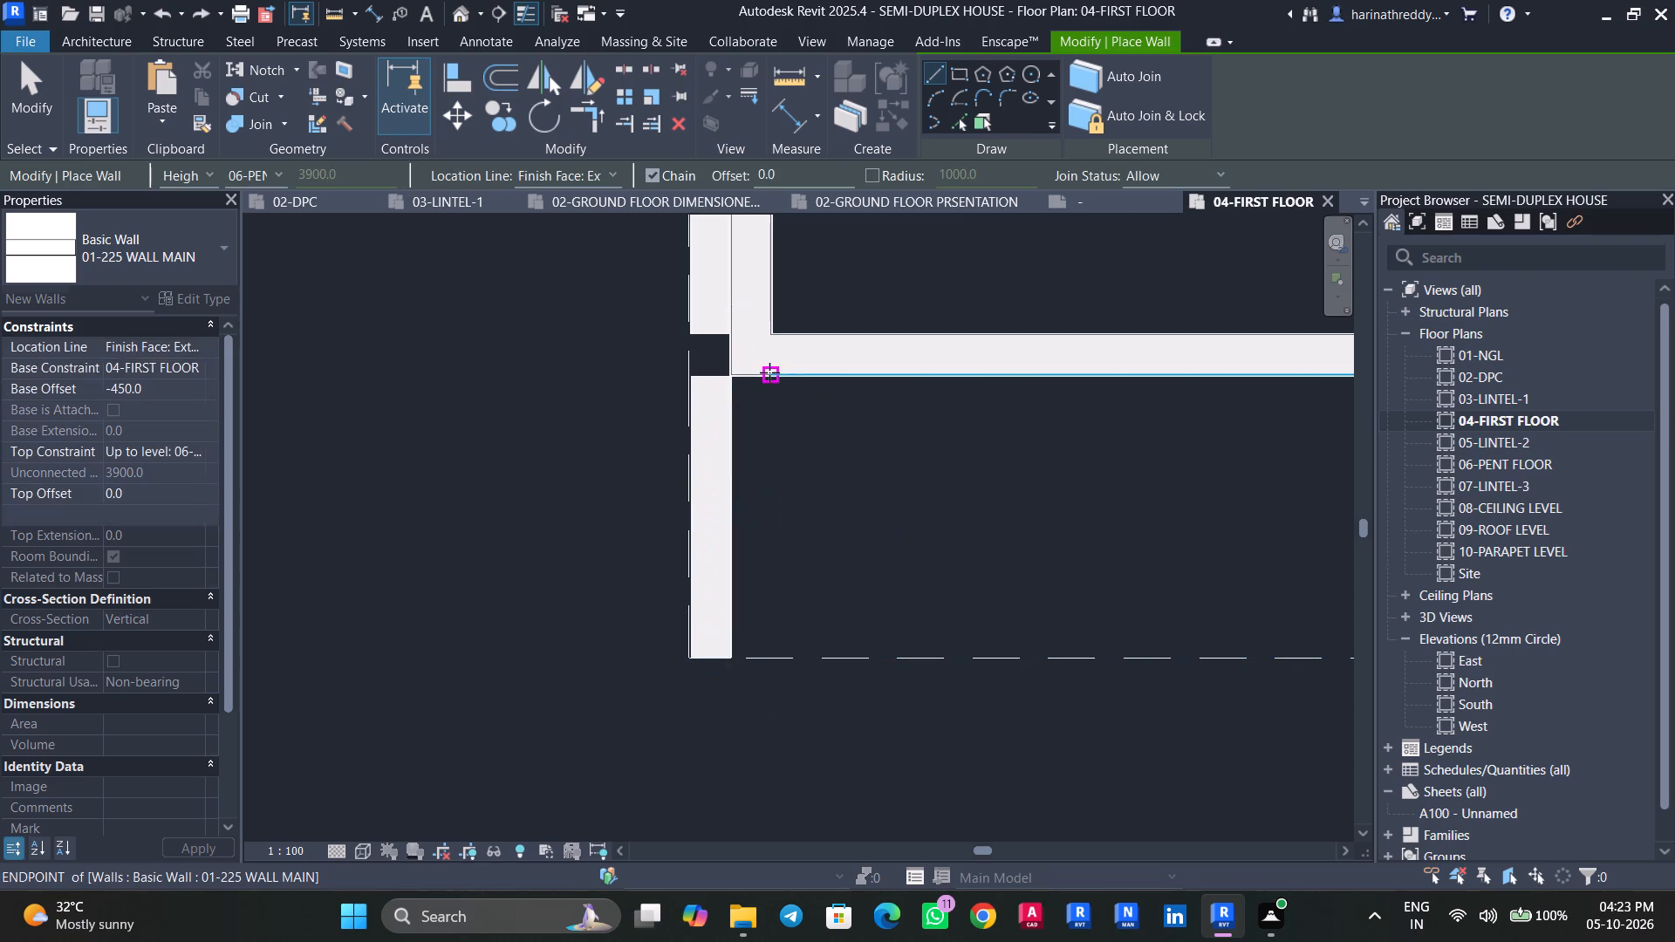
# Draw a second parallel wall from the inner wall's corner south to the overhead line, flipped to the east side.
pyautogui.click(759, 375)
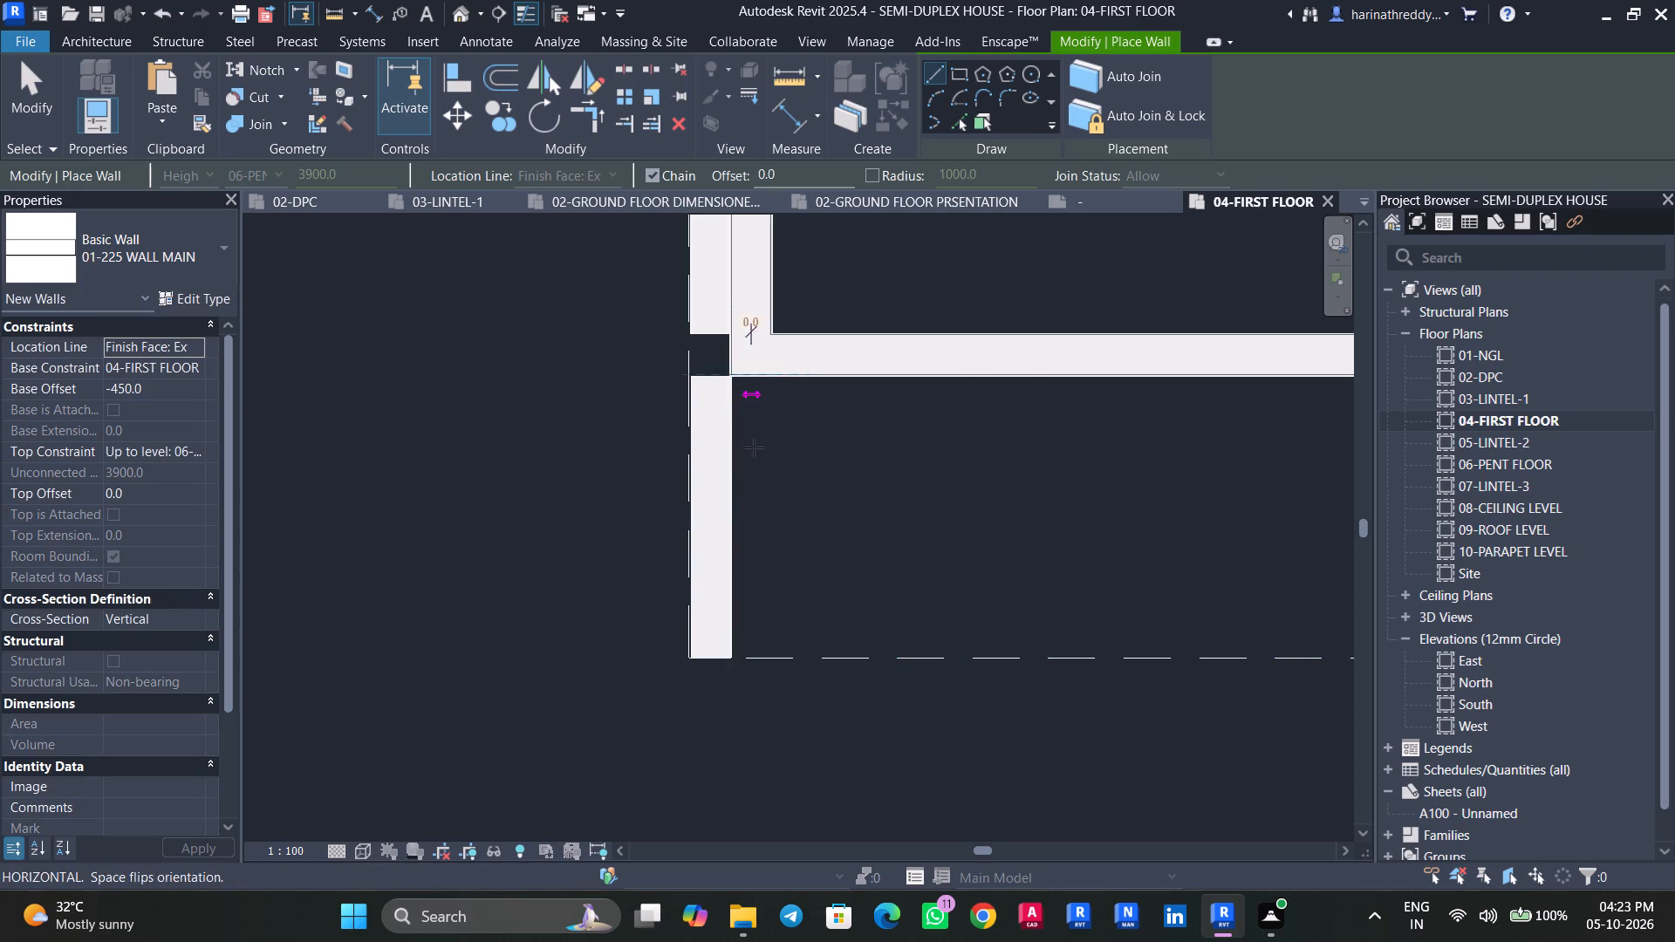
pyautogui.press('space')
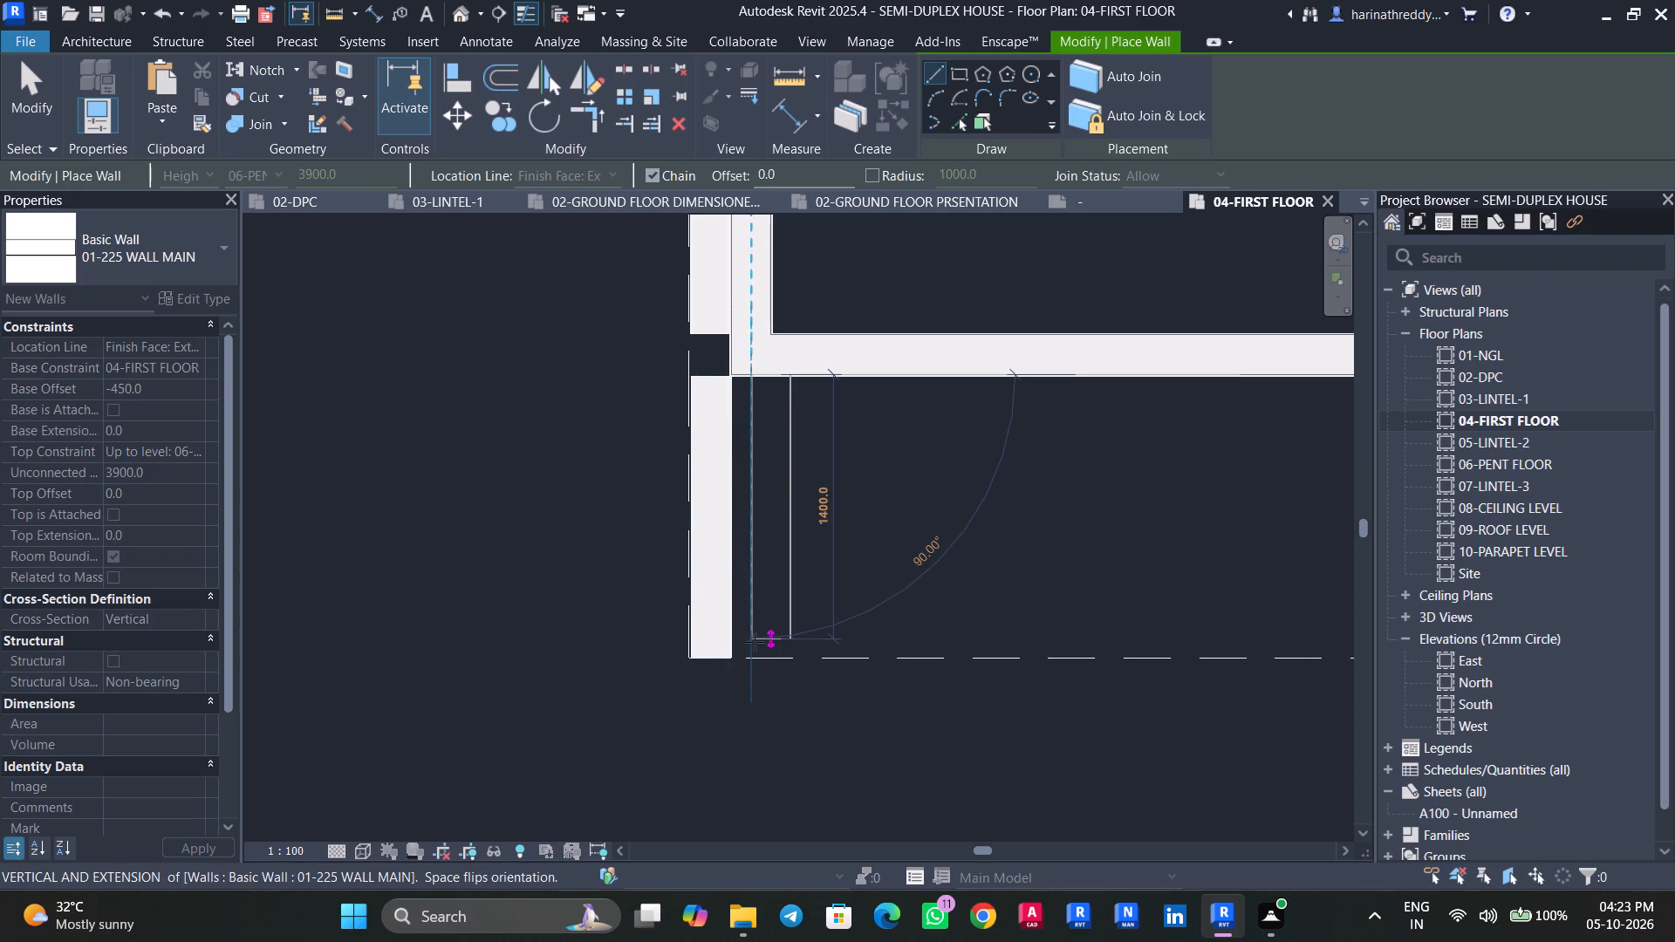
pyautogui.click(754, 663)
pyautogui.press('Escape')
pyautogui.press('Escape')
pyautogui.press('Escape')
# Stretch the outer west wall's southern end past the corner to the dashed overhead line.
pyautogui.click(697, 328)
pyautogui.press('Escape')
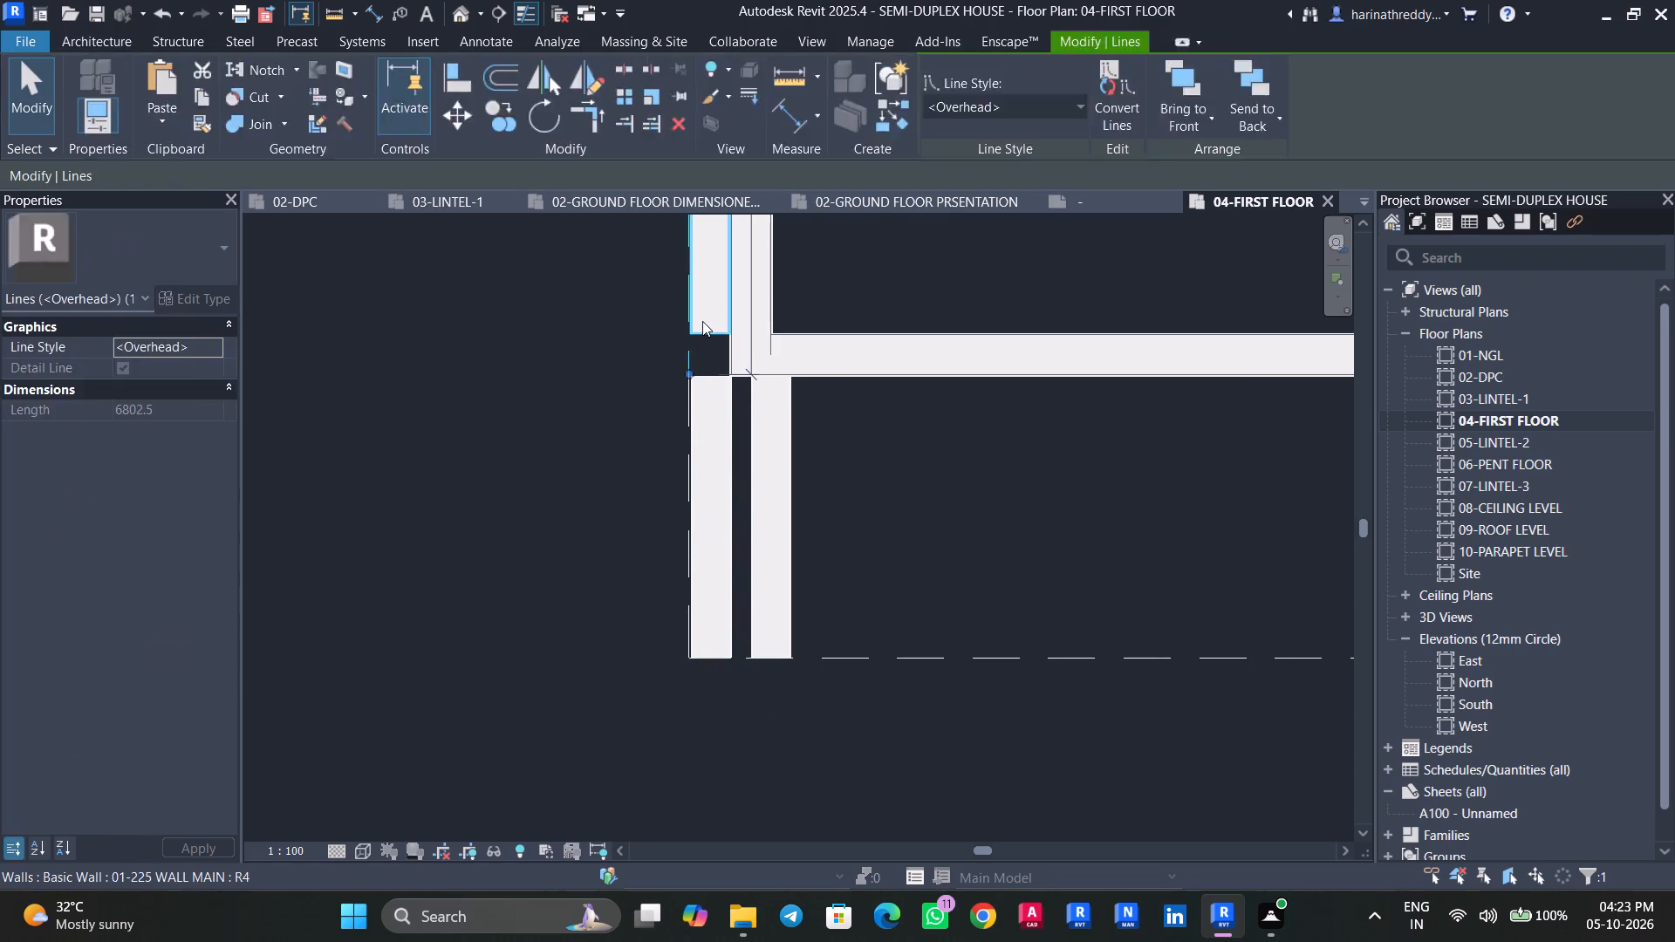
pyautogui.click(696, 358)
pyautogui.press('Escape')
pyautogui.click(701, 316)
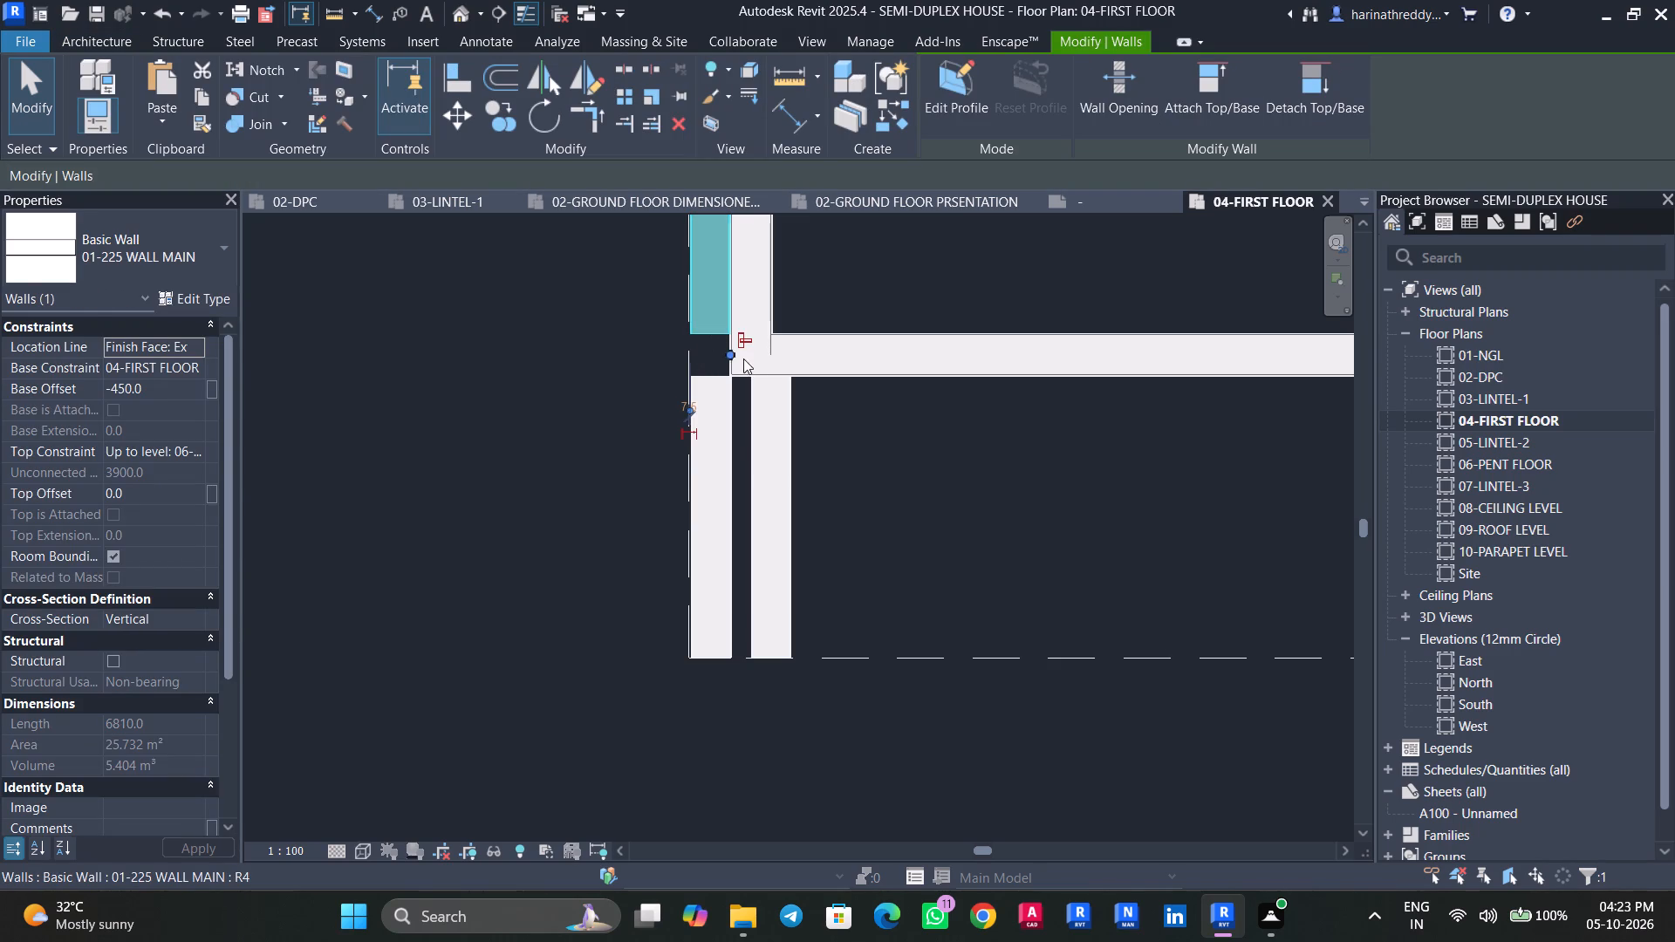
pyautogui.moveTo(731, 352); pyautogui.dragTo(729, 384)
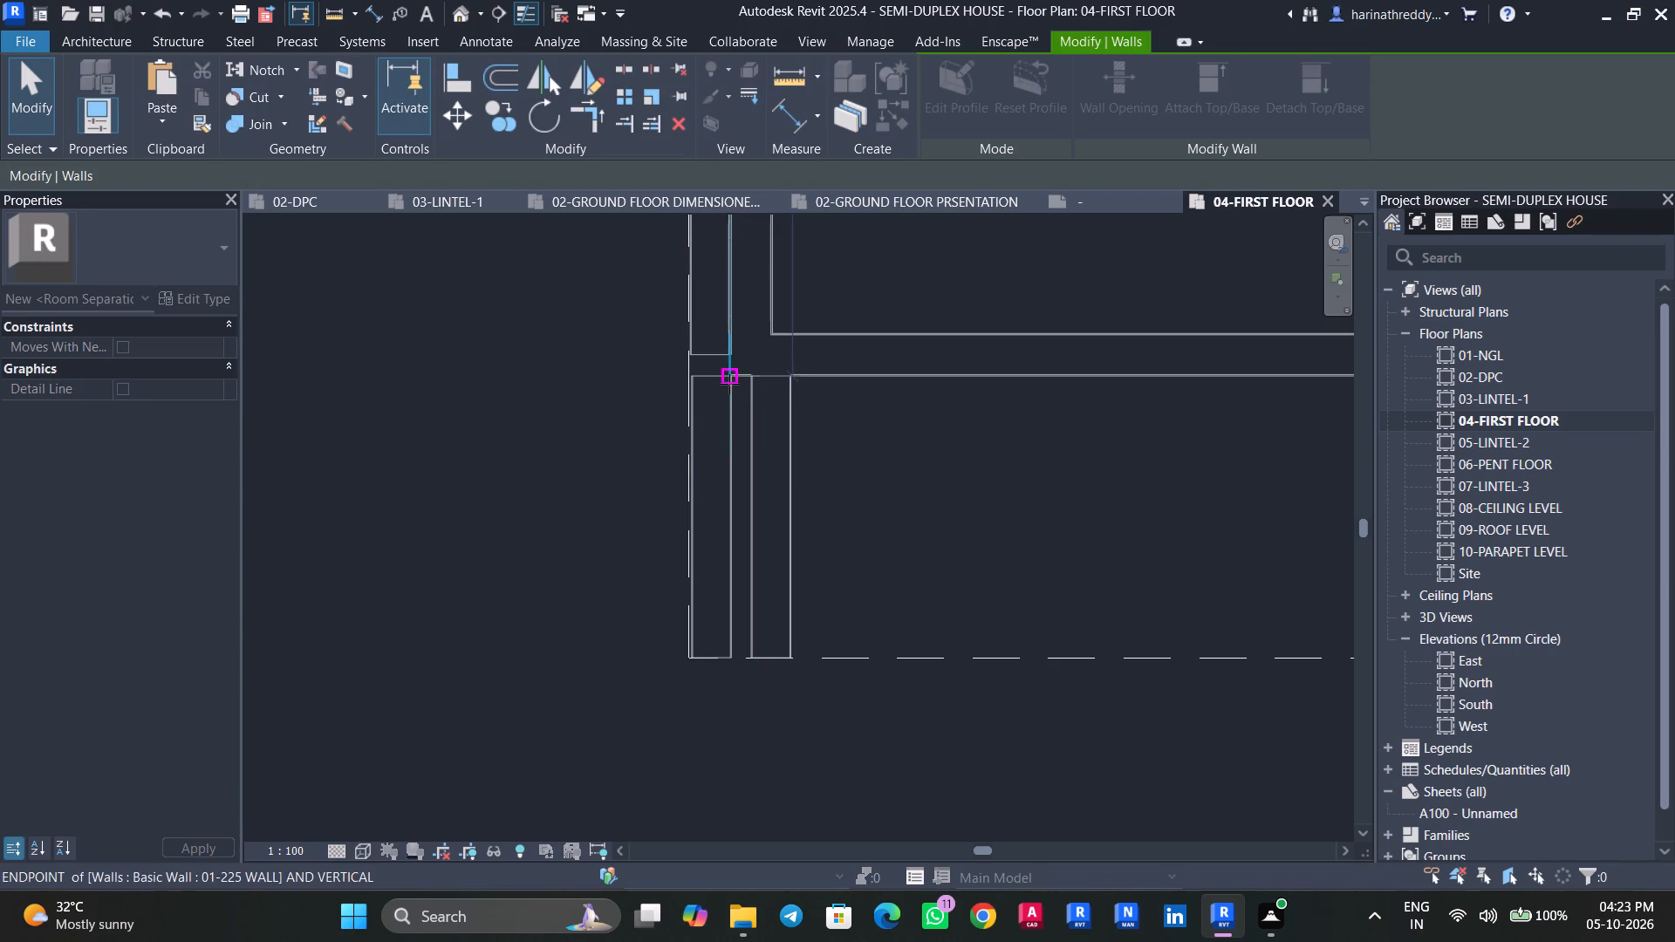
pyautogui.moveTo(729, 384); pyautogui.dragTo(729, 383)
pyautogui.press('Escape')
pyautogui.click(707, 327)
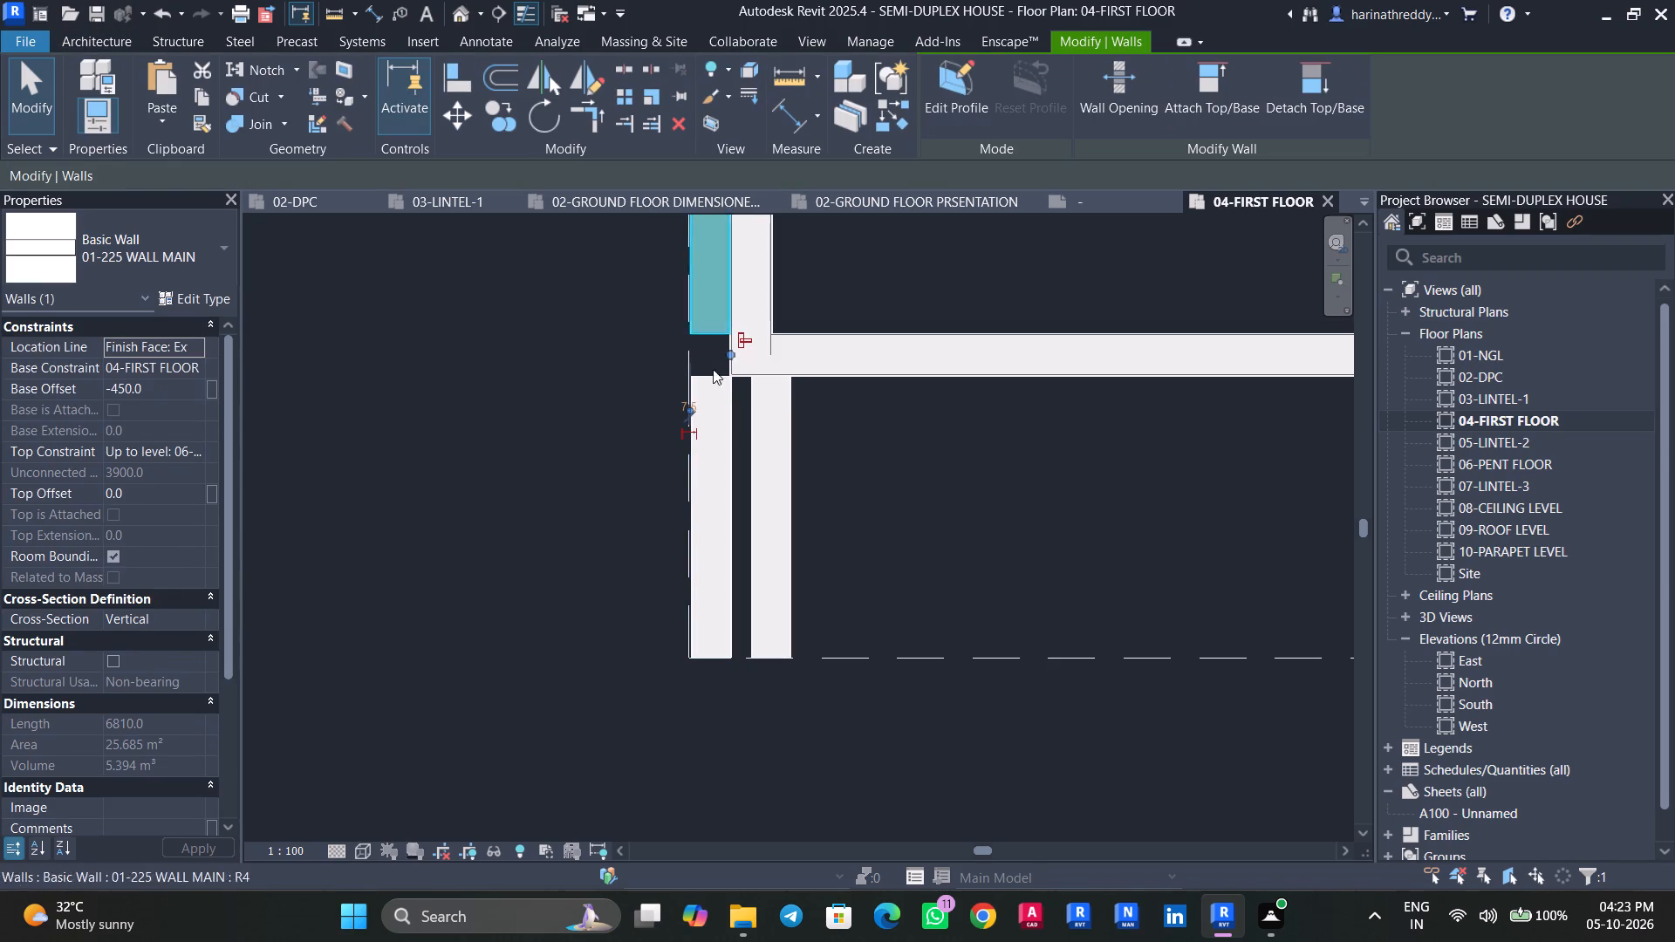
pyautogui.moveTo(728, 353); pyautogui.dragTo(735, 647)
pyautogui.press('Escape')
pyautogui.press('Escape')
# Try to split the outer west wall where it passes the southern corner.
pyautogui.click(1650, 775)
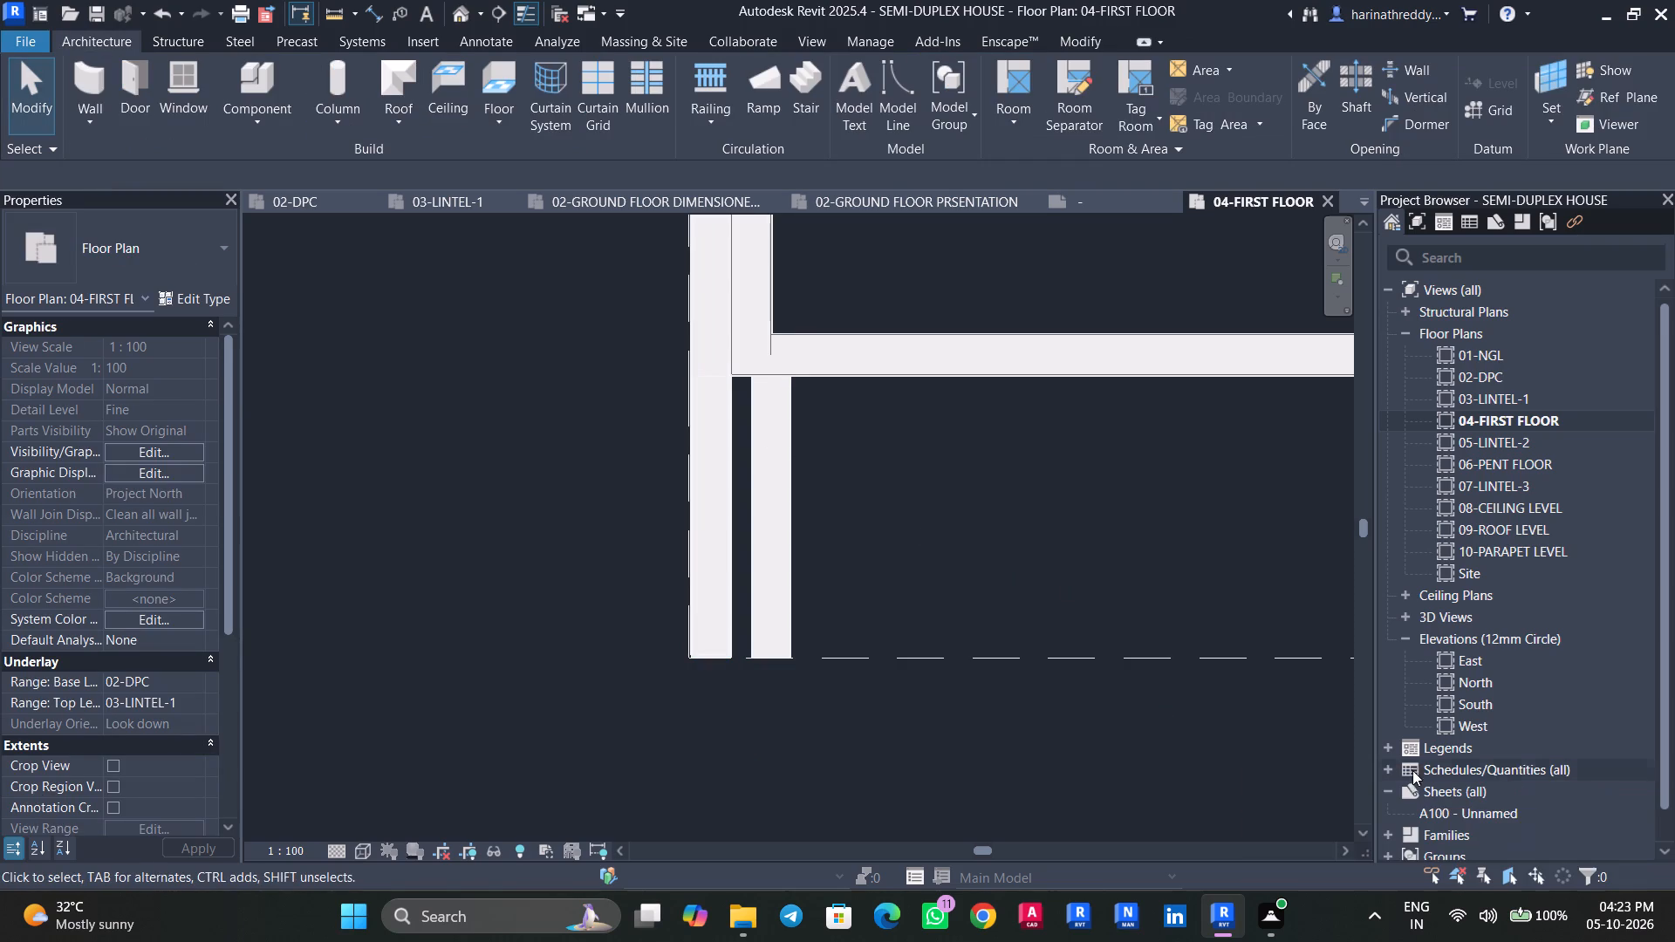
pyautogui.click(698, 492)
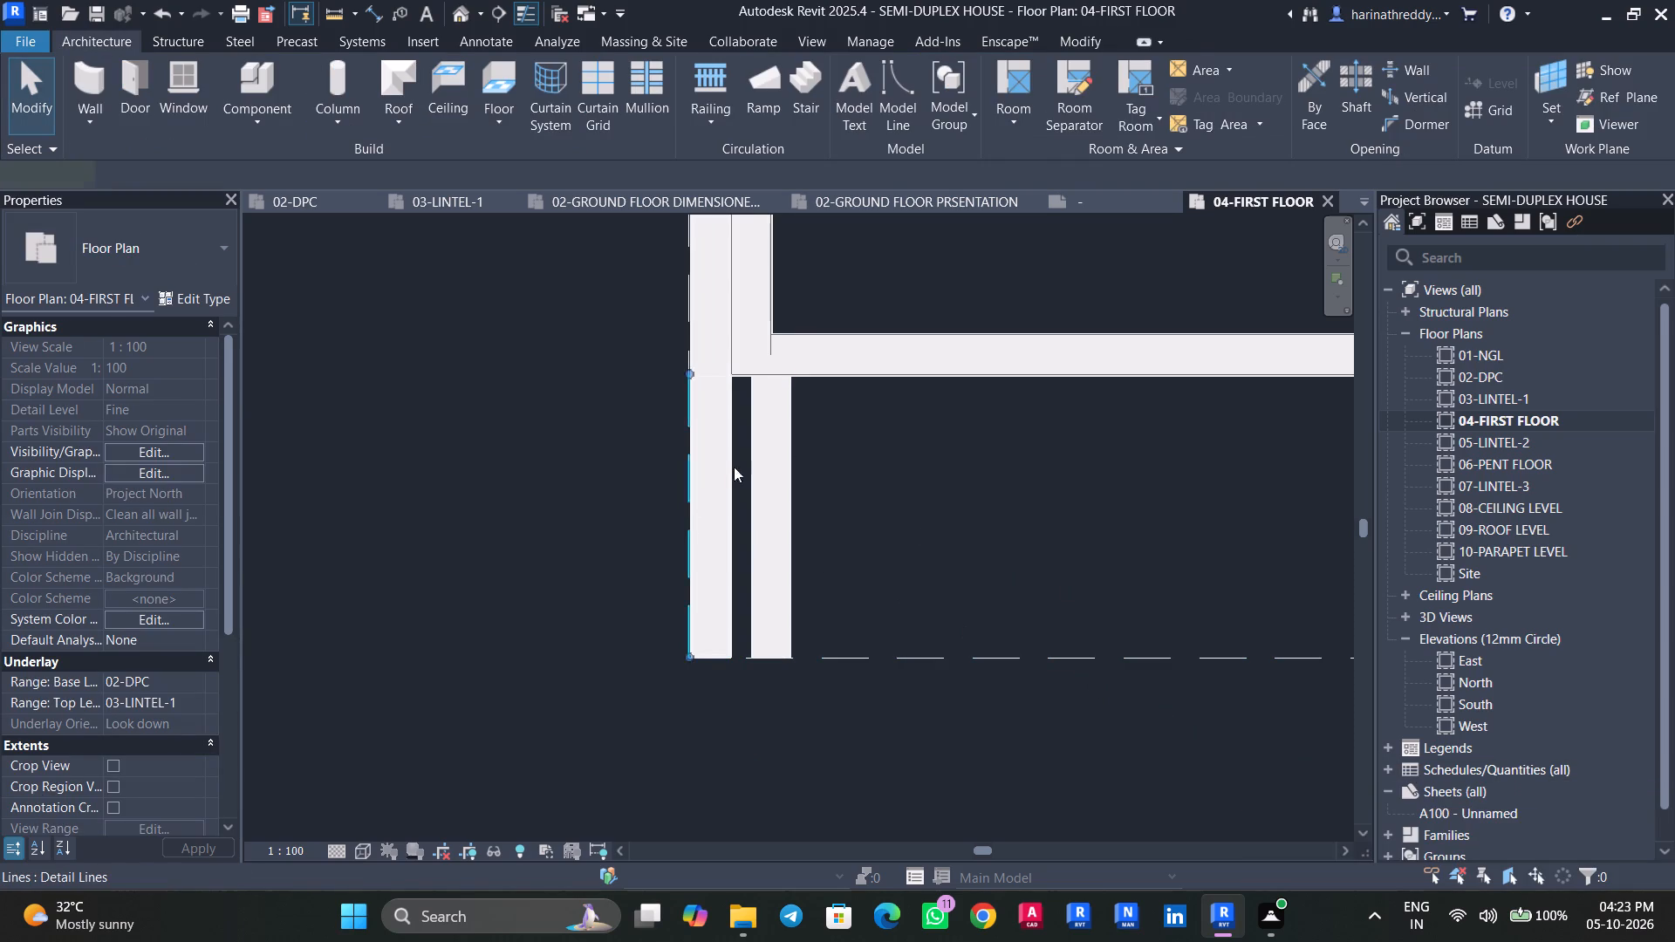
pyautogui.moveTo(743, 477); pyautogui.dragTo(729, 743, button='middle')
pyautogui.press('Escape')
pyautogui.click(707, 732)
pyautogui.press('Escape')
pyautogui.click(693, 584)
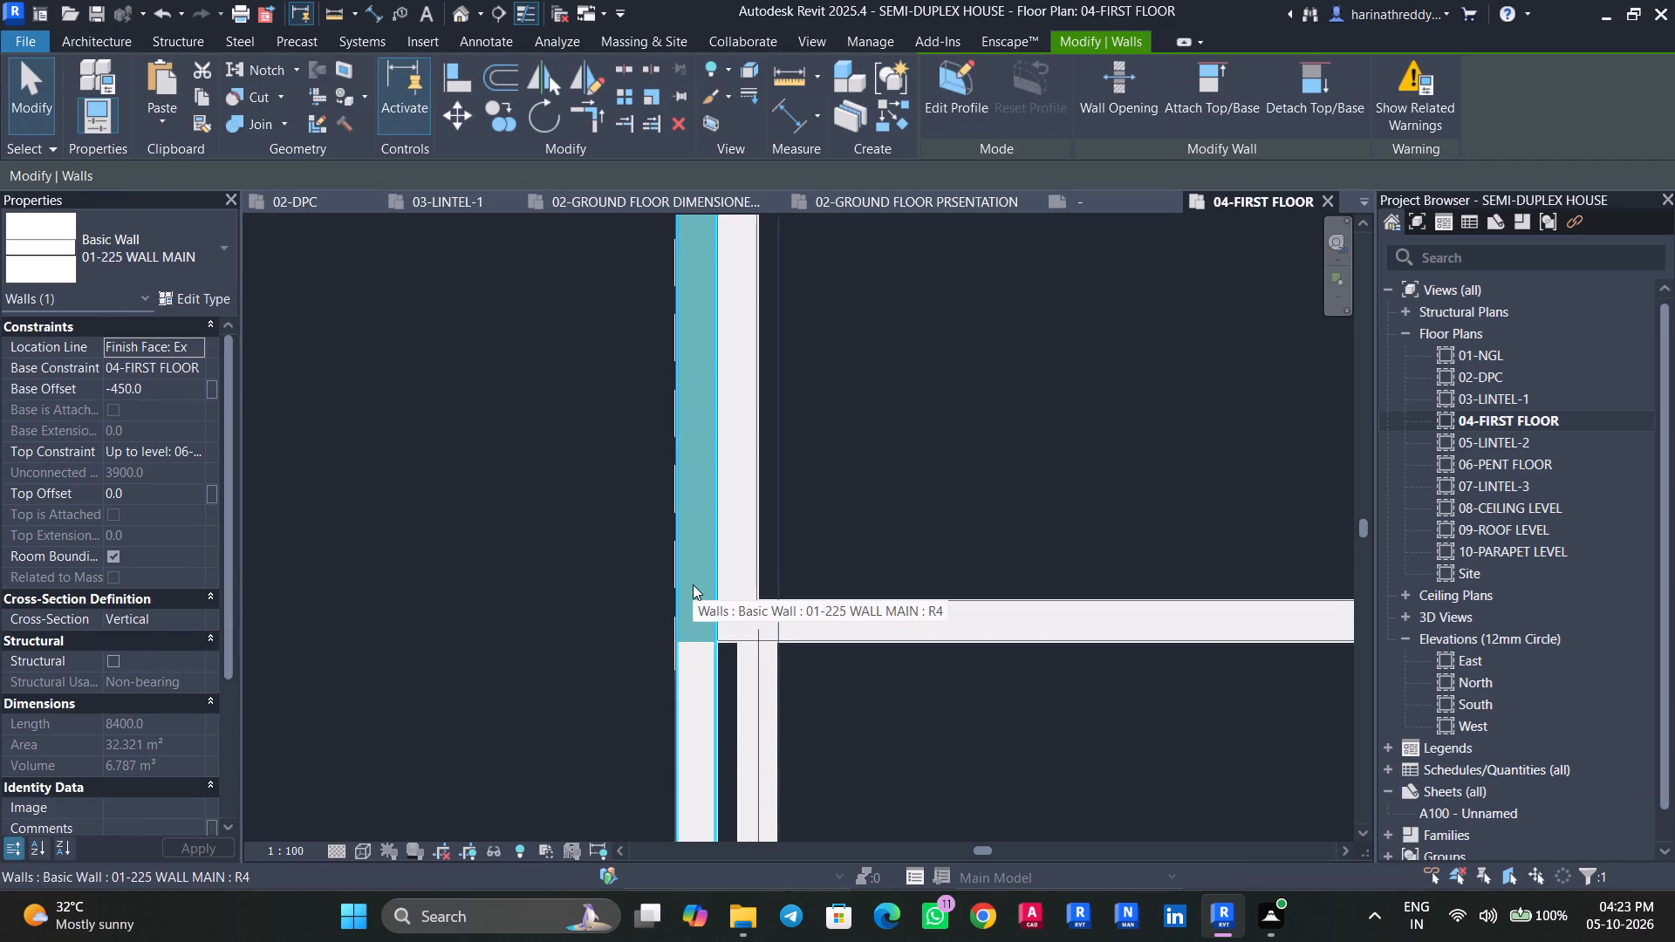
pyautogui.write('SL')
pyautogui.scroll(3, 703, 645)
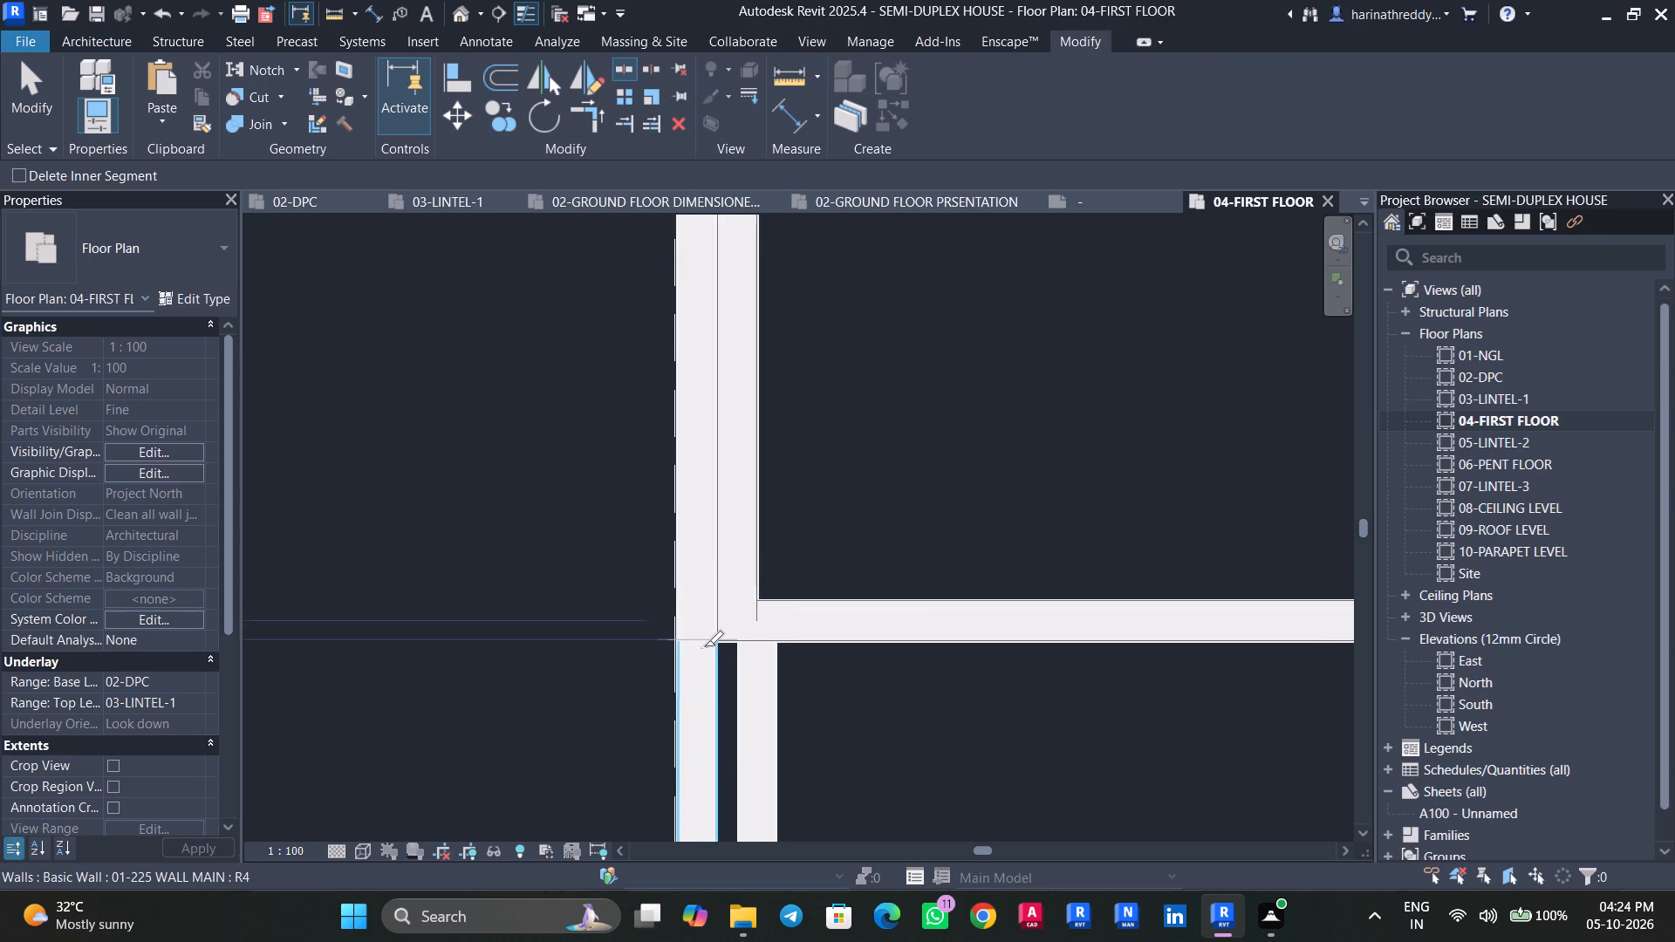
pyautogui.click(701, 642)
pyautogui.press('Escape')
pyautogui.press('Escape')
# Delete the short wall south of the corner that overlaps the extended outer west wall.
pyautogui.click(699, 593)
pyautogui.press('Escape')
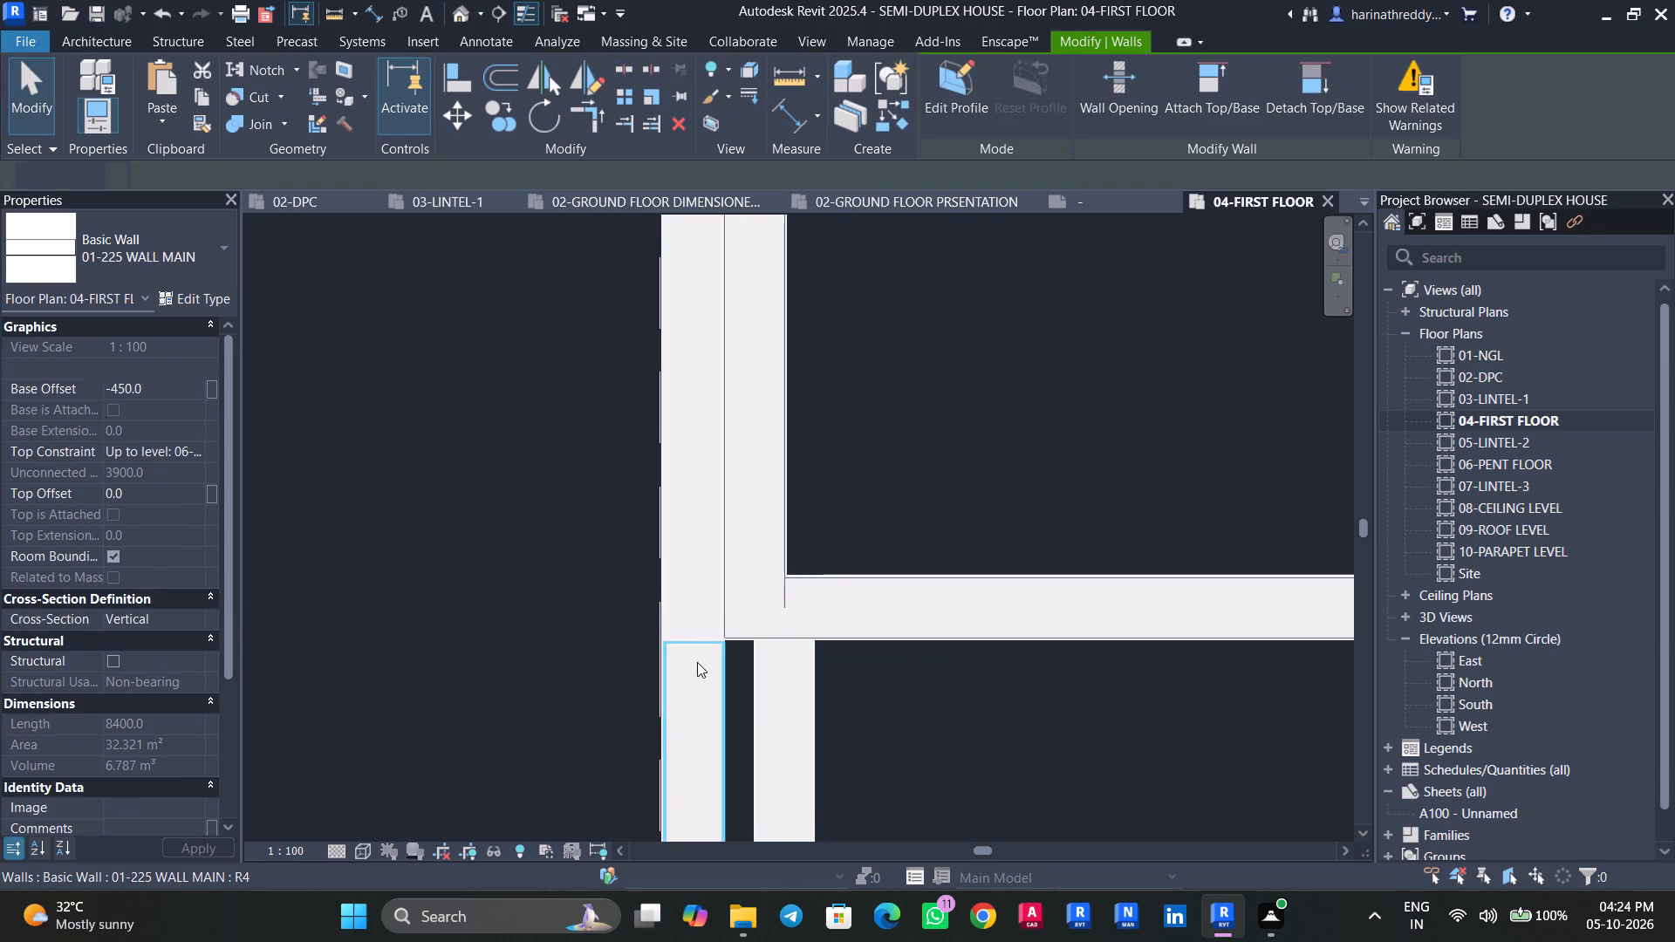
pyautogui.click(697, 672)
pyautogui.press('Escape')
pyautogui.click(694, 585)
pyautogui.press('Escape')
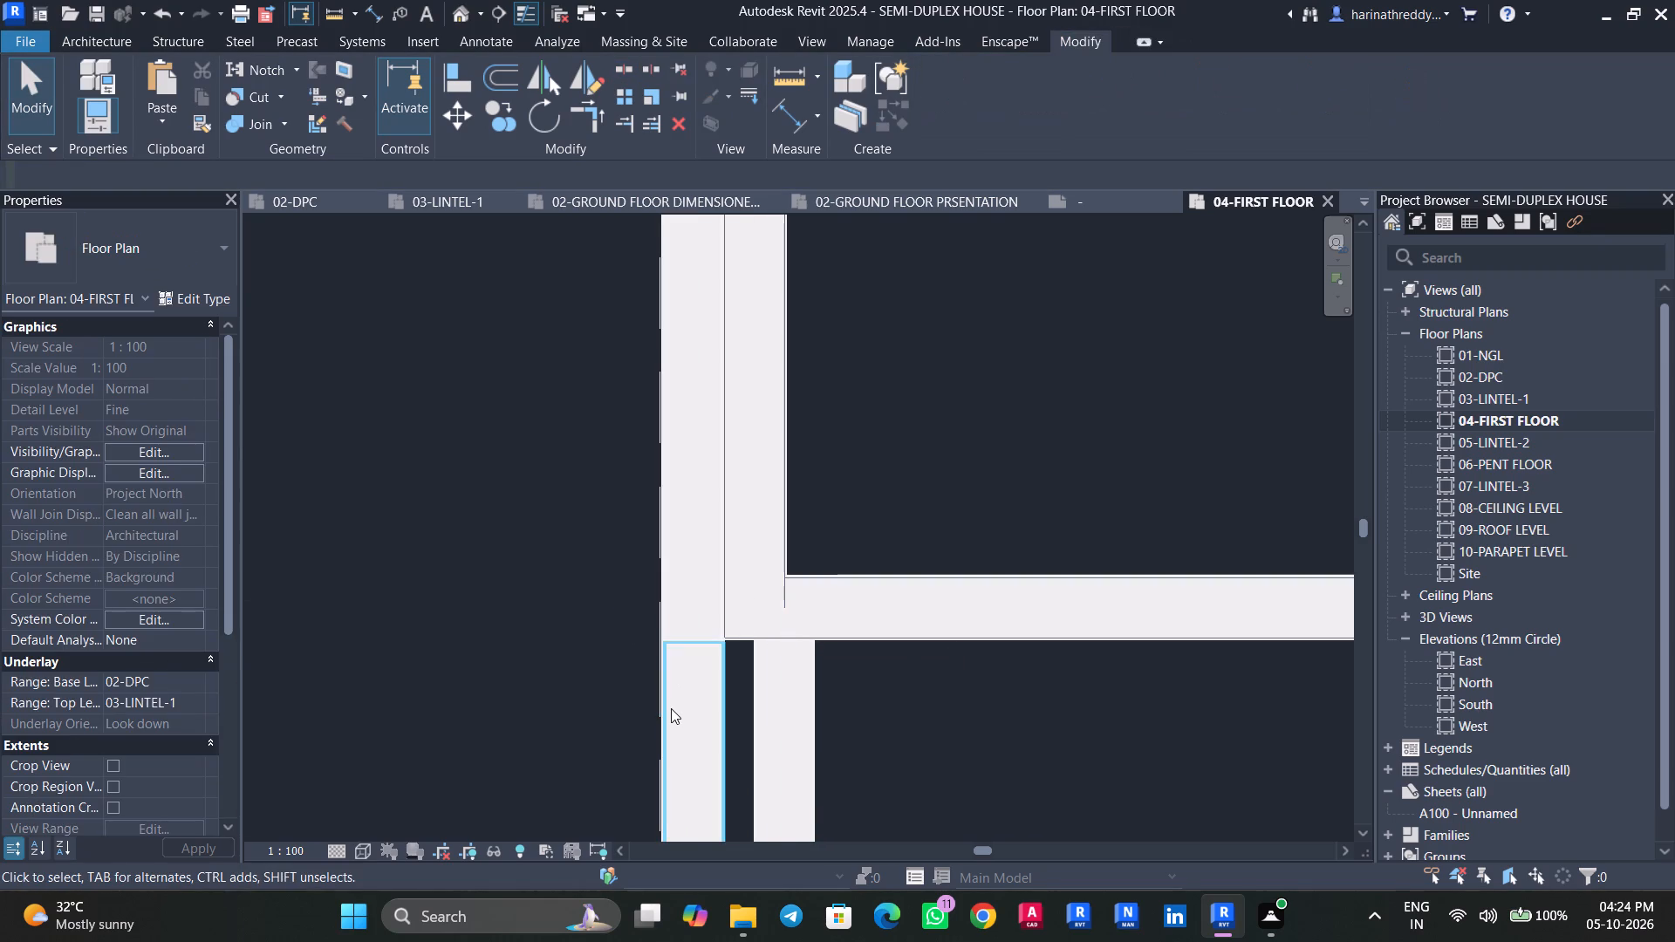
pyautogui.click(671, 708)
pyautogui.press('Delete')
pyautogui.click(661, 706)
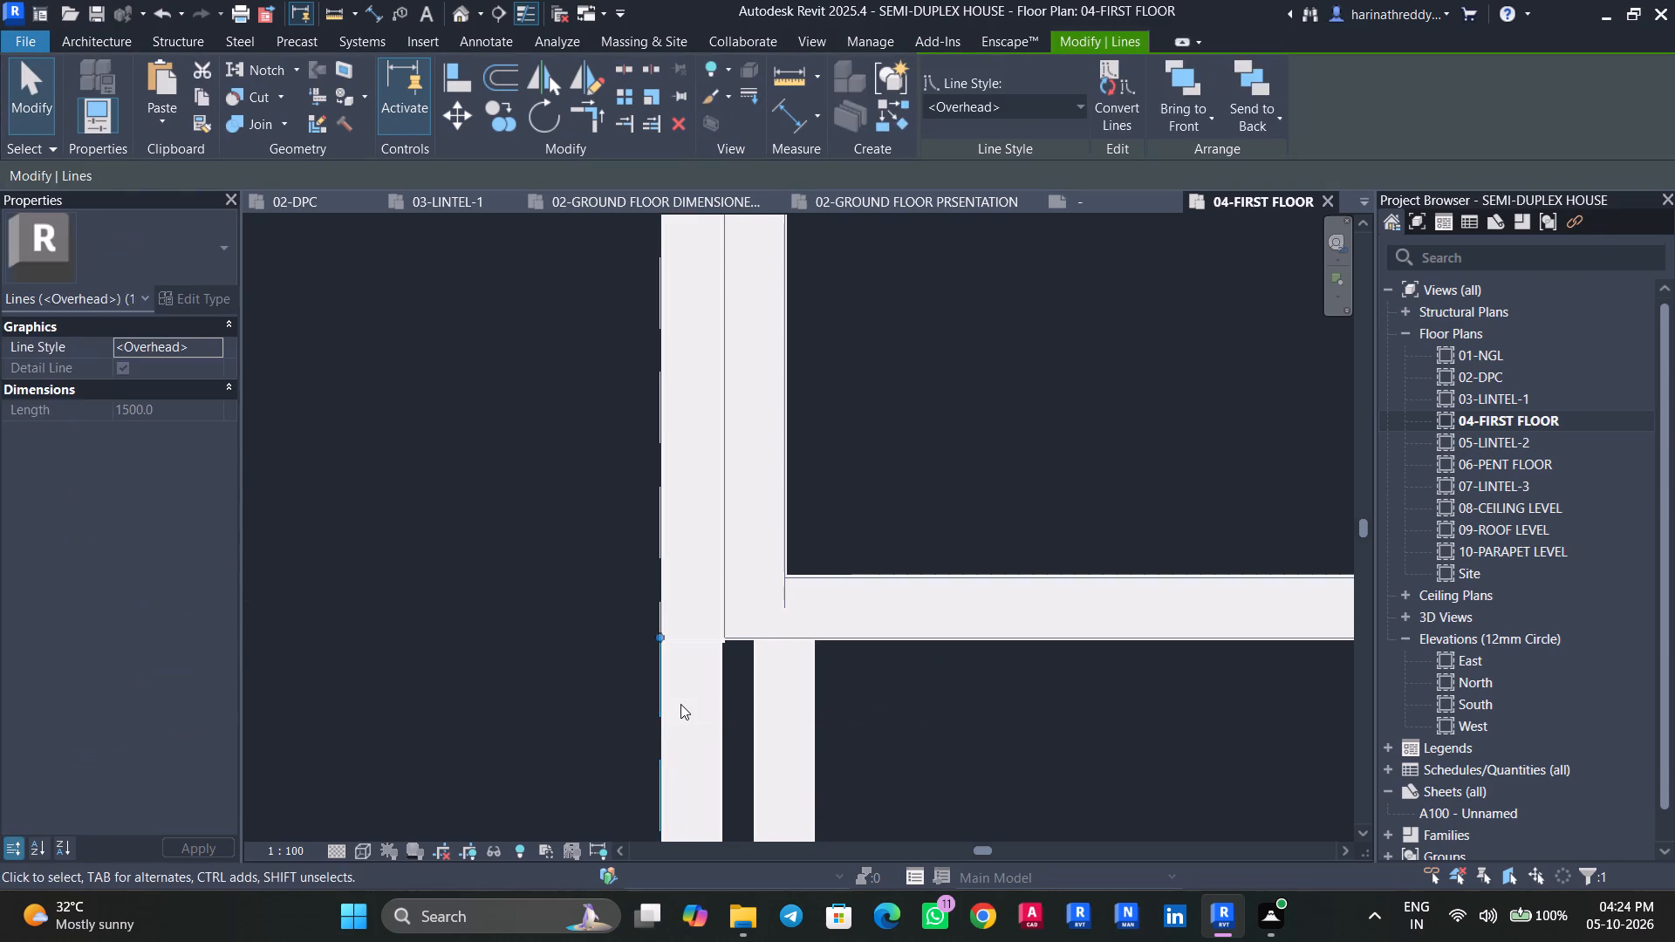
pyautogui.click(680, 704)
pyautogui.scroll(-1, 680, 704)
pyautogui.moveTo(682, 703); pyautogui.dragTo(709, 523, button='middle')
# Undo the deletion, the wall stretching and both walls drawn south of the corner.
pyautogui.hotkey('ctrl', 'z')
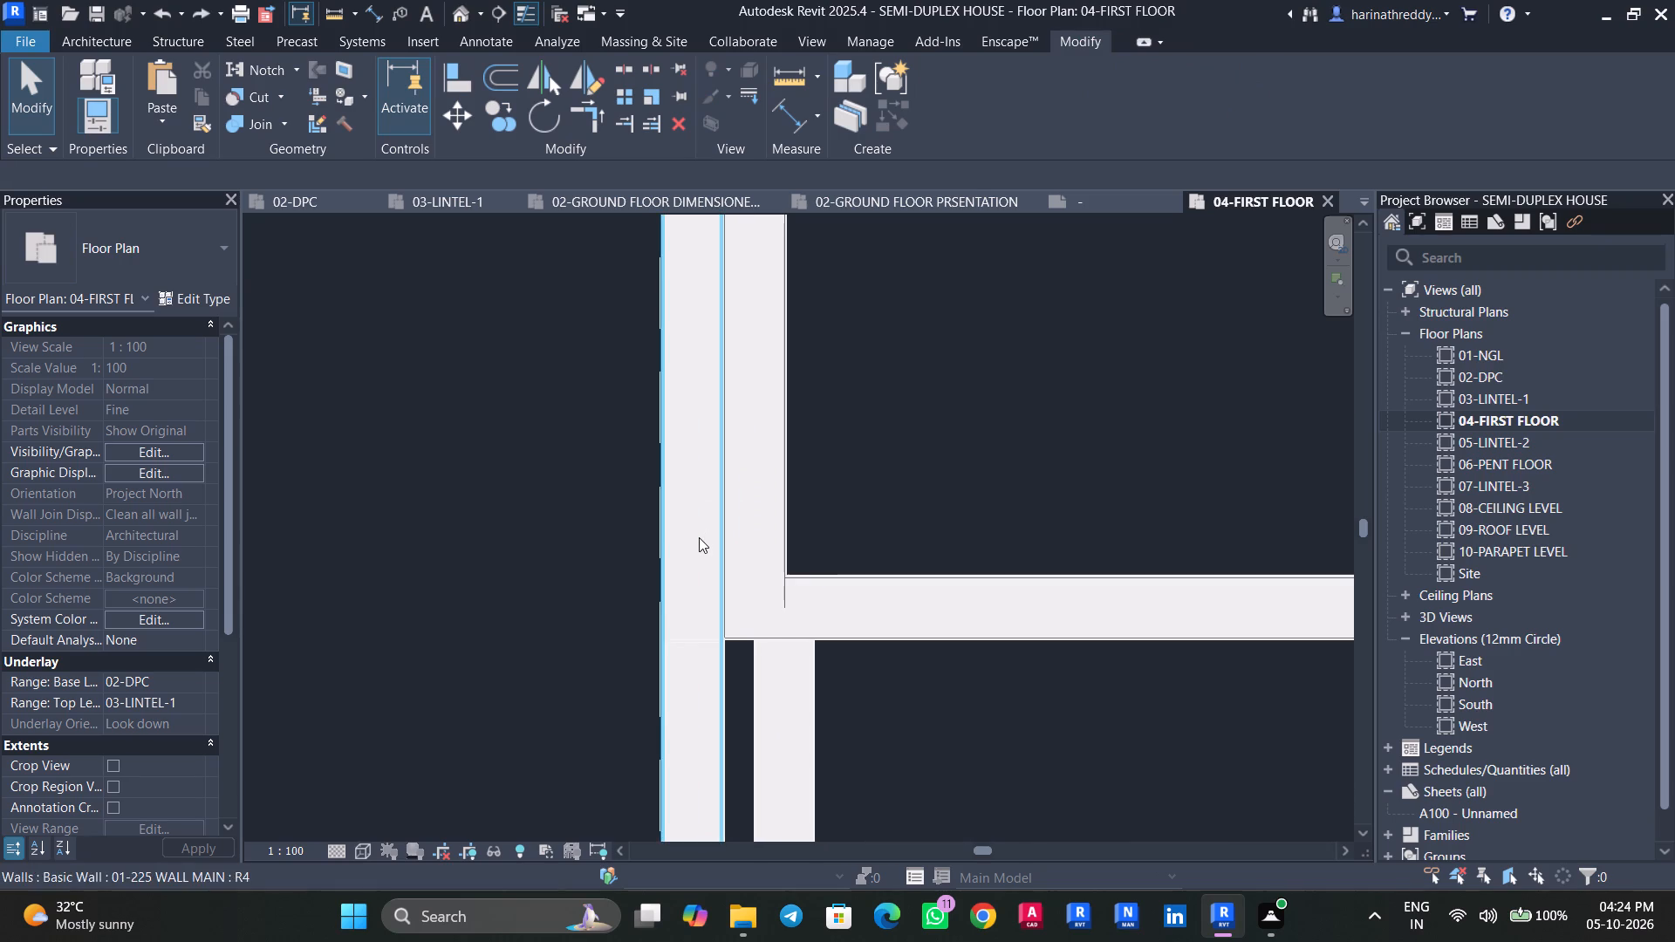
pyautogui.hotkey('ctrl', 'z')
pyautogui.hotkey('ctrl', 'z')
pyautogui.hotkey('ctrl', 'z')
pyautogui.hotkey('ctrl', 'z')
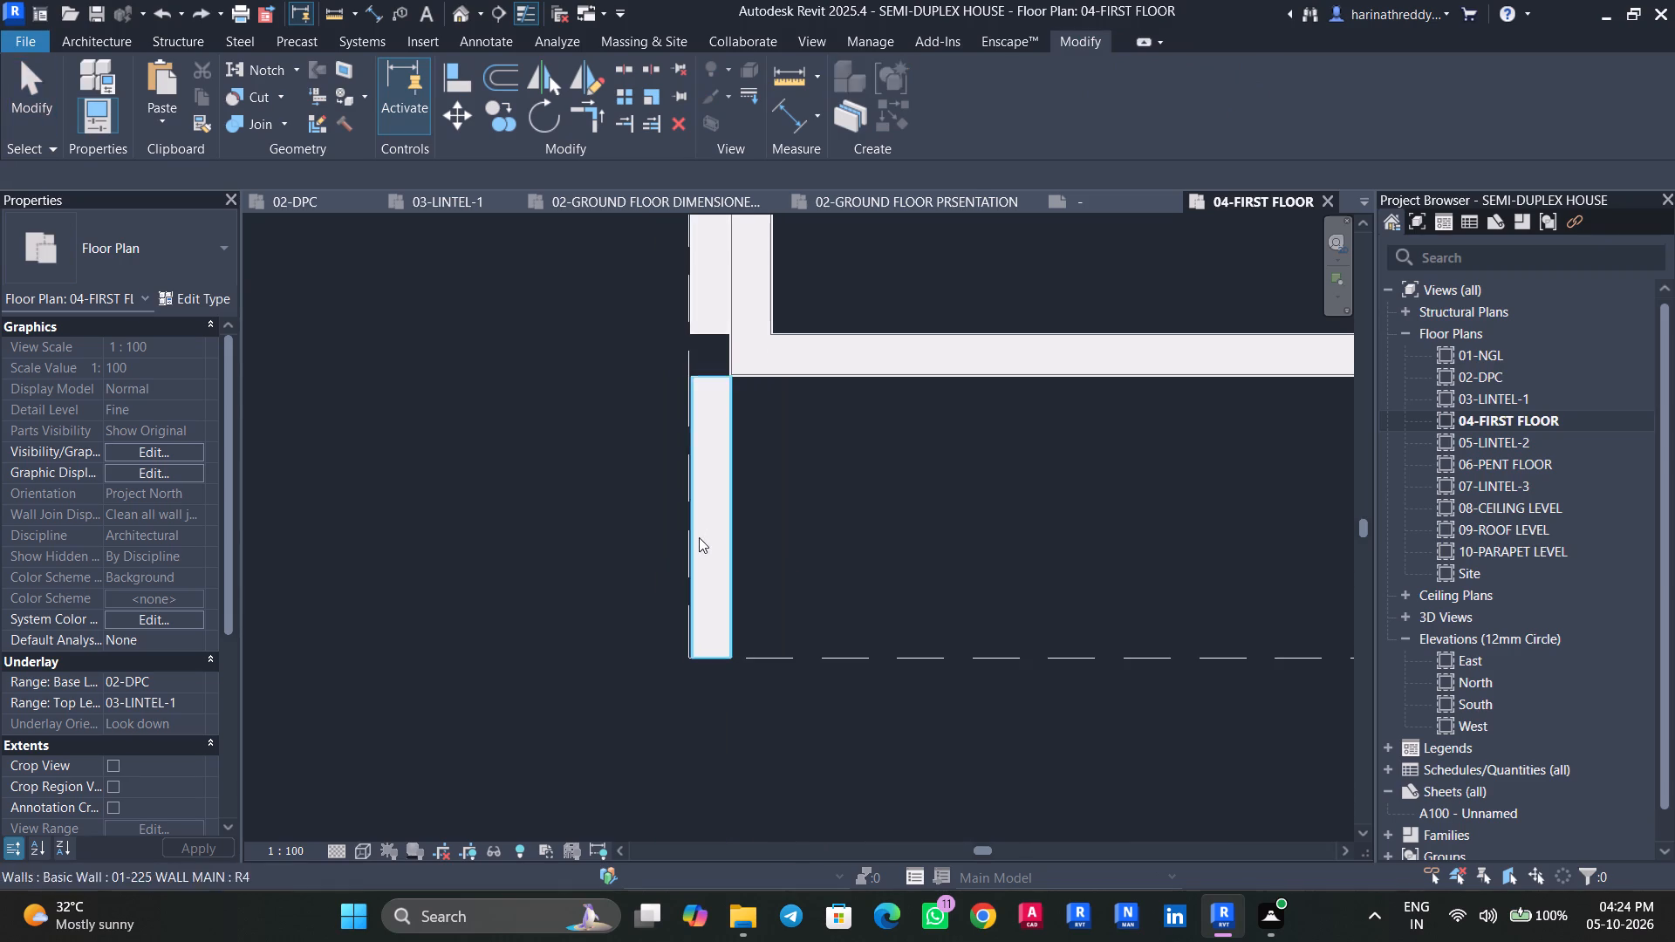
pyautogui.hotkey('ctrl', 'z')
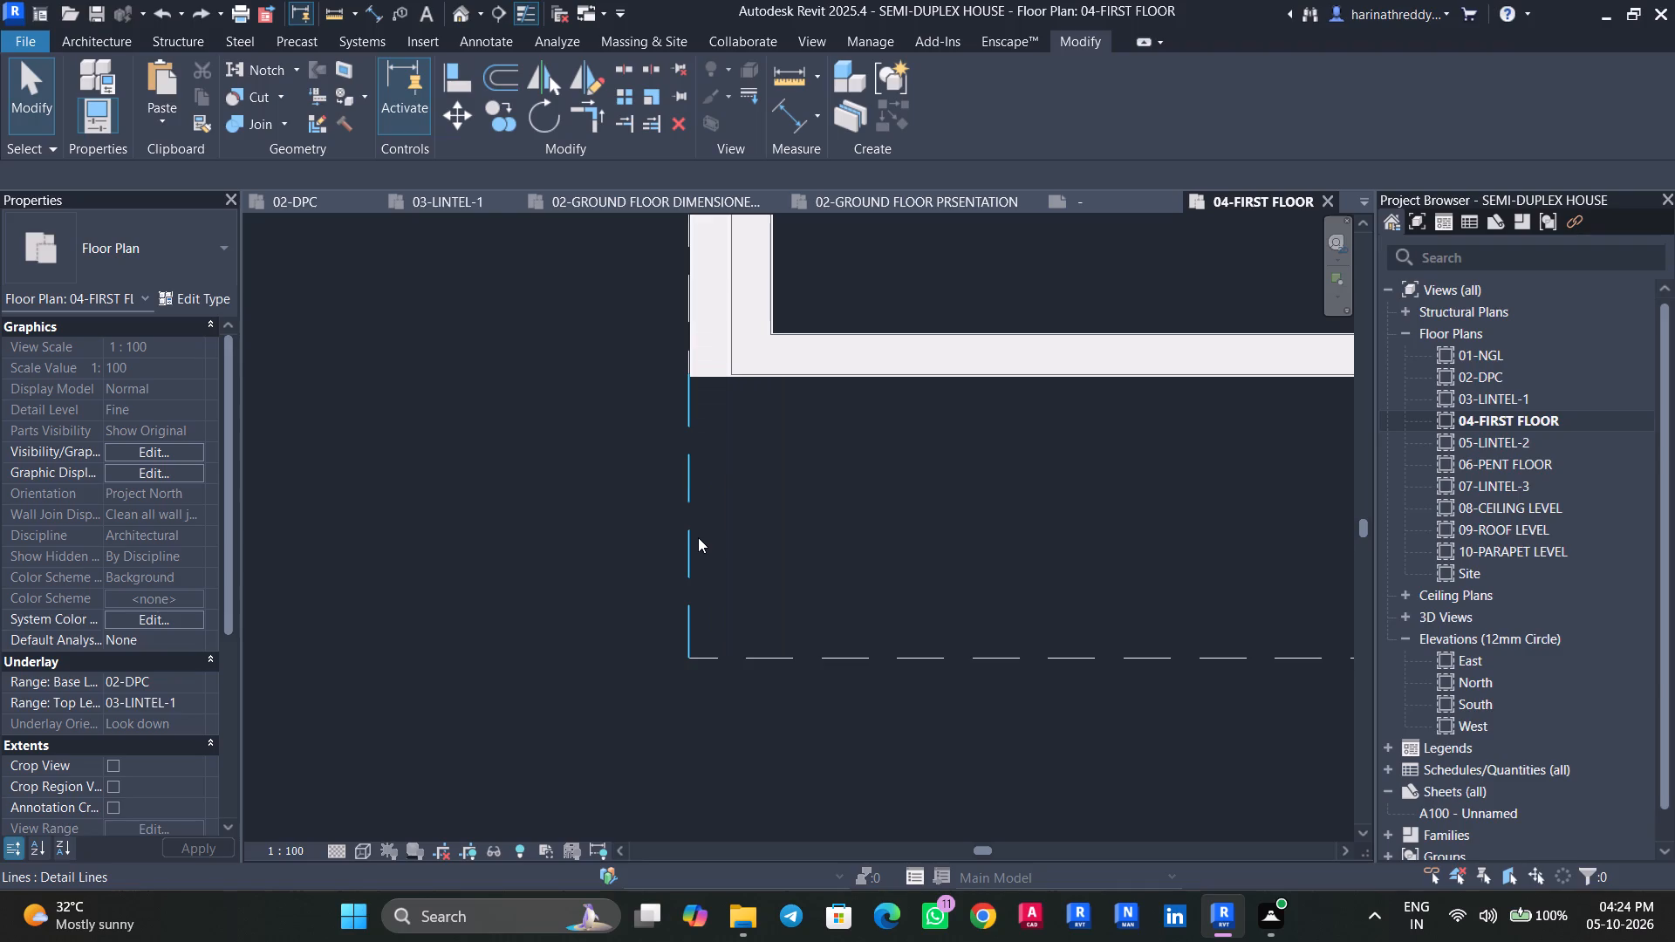
# With location line Core Centerline, draw a wall 1500 mm south from the outer west wall's end to the overhead line.
pyautogui.write('WA')
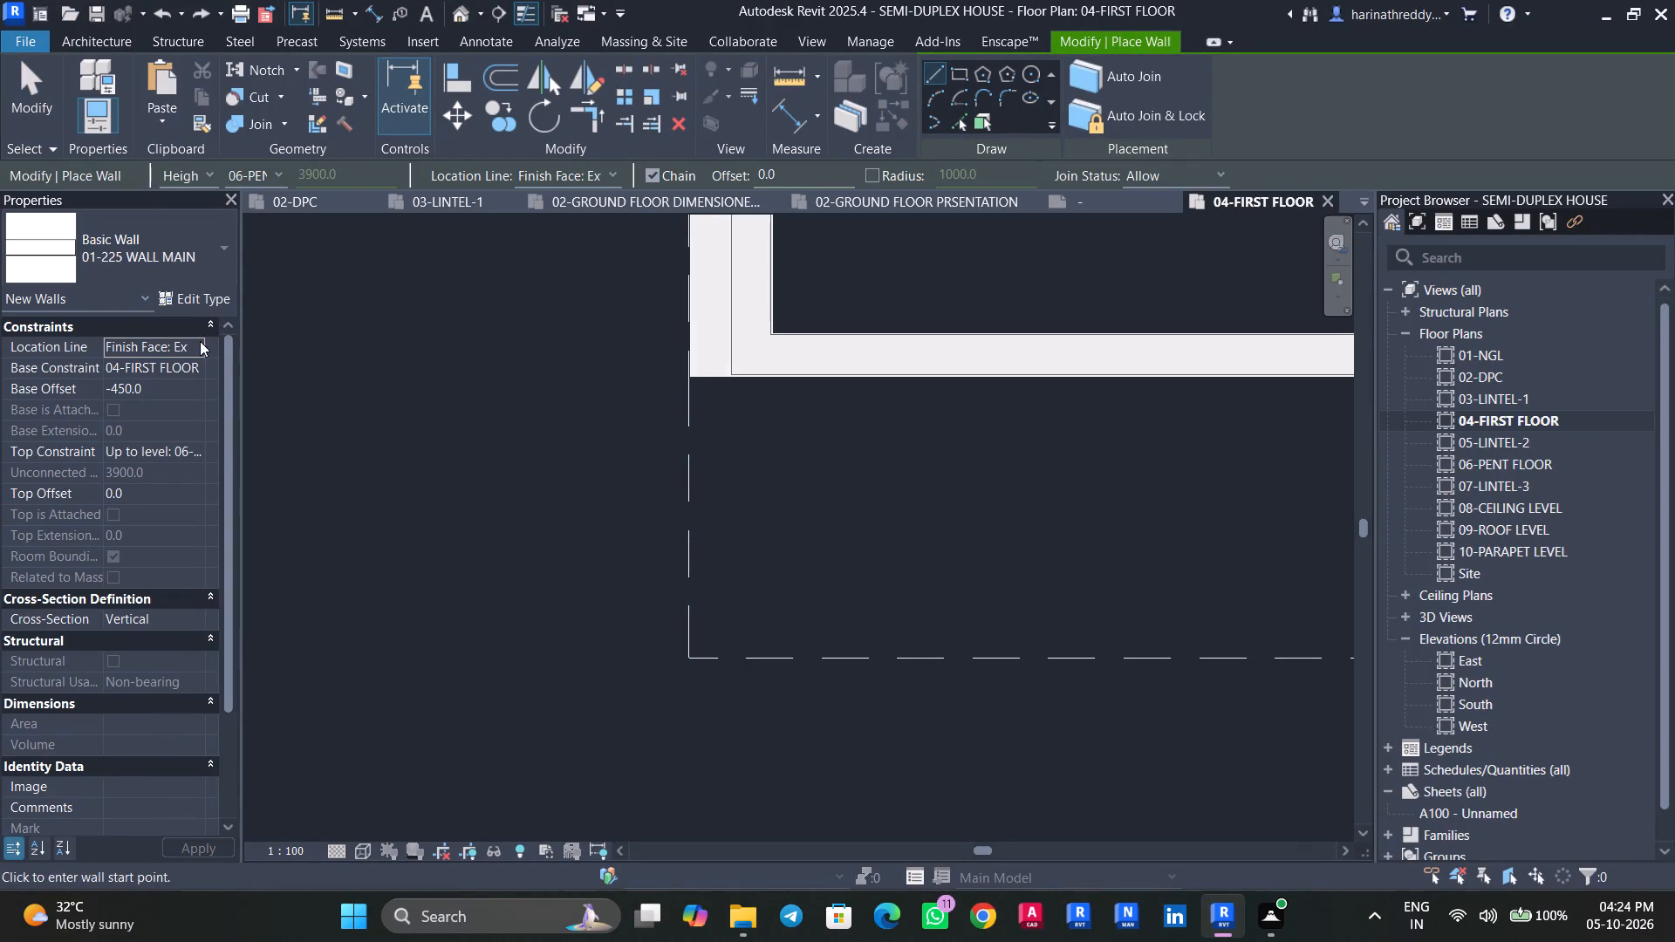
pyautogui.click(200, 341)
pyautogui.click(187, 379)
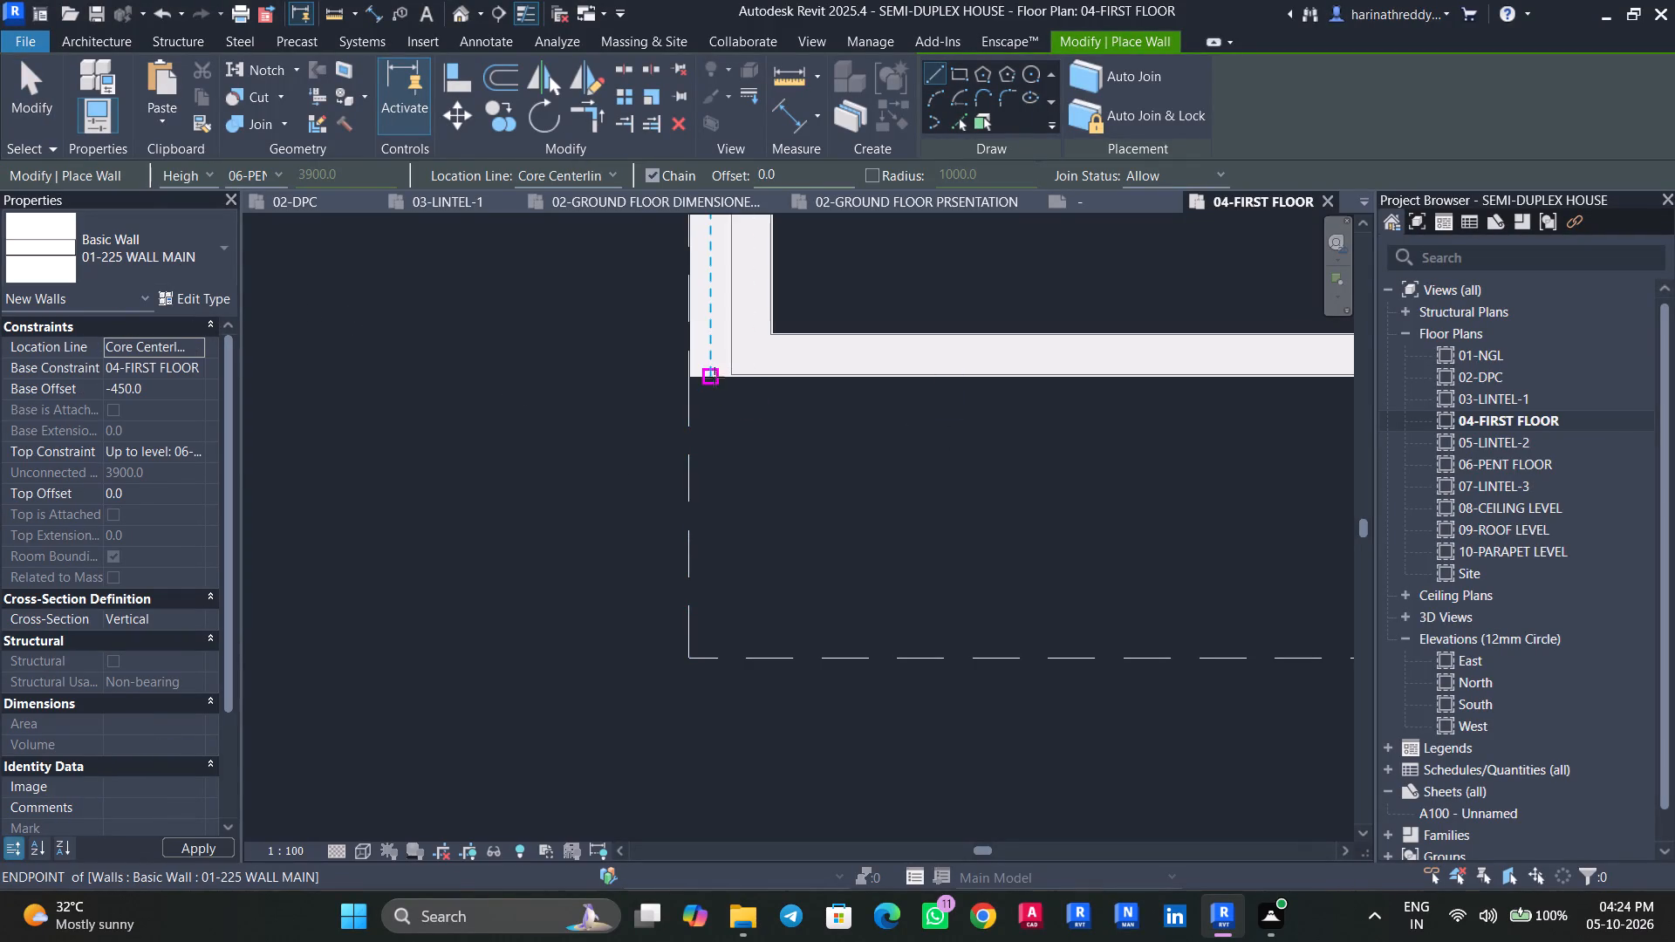
pyautogui.click(713, 376)
pyautogui.click(713, 655)
pyautogui.press('Escape')
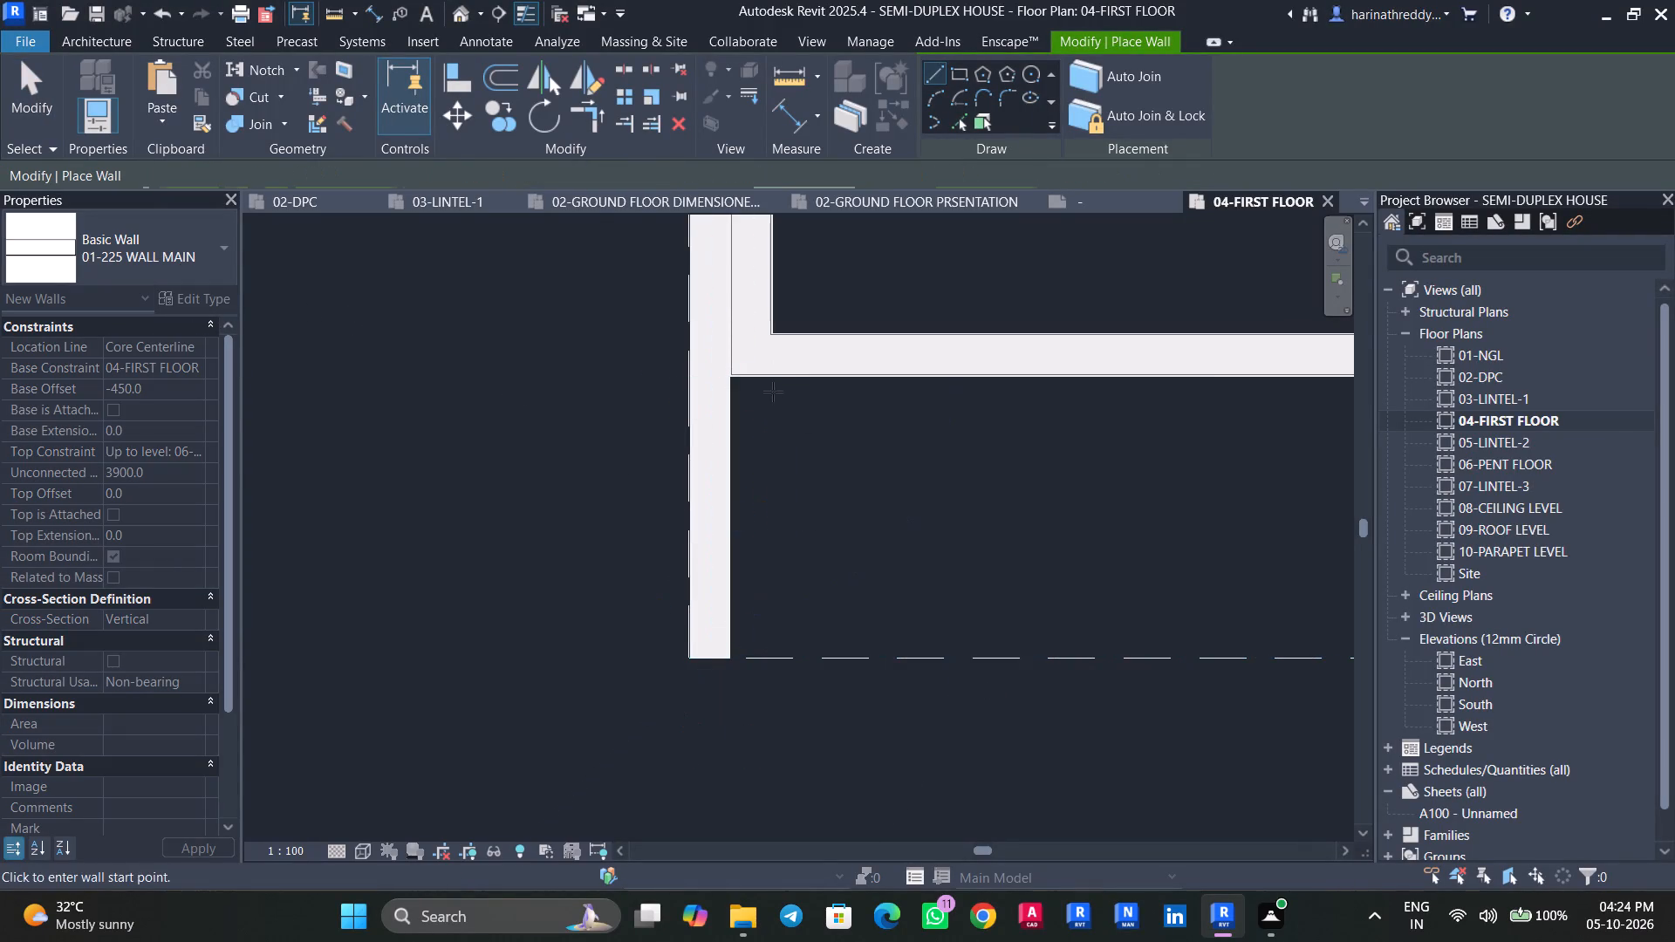
# Draw a parallel adjoining wall 1500 mm south from the inner west wall's corner to the overhead line.
pyautogui.click(753, 376)
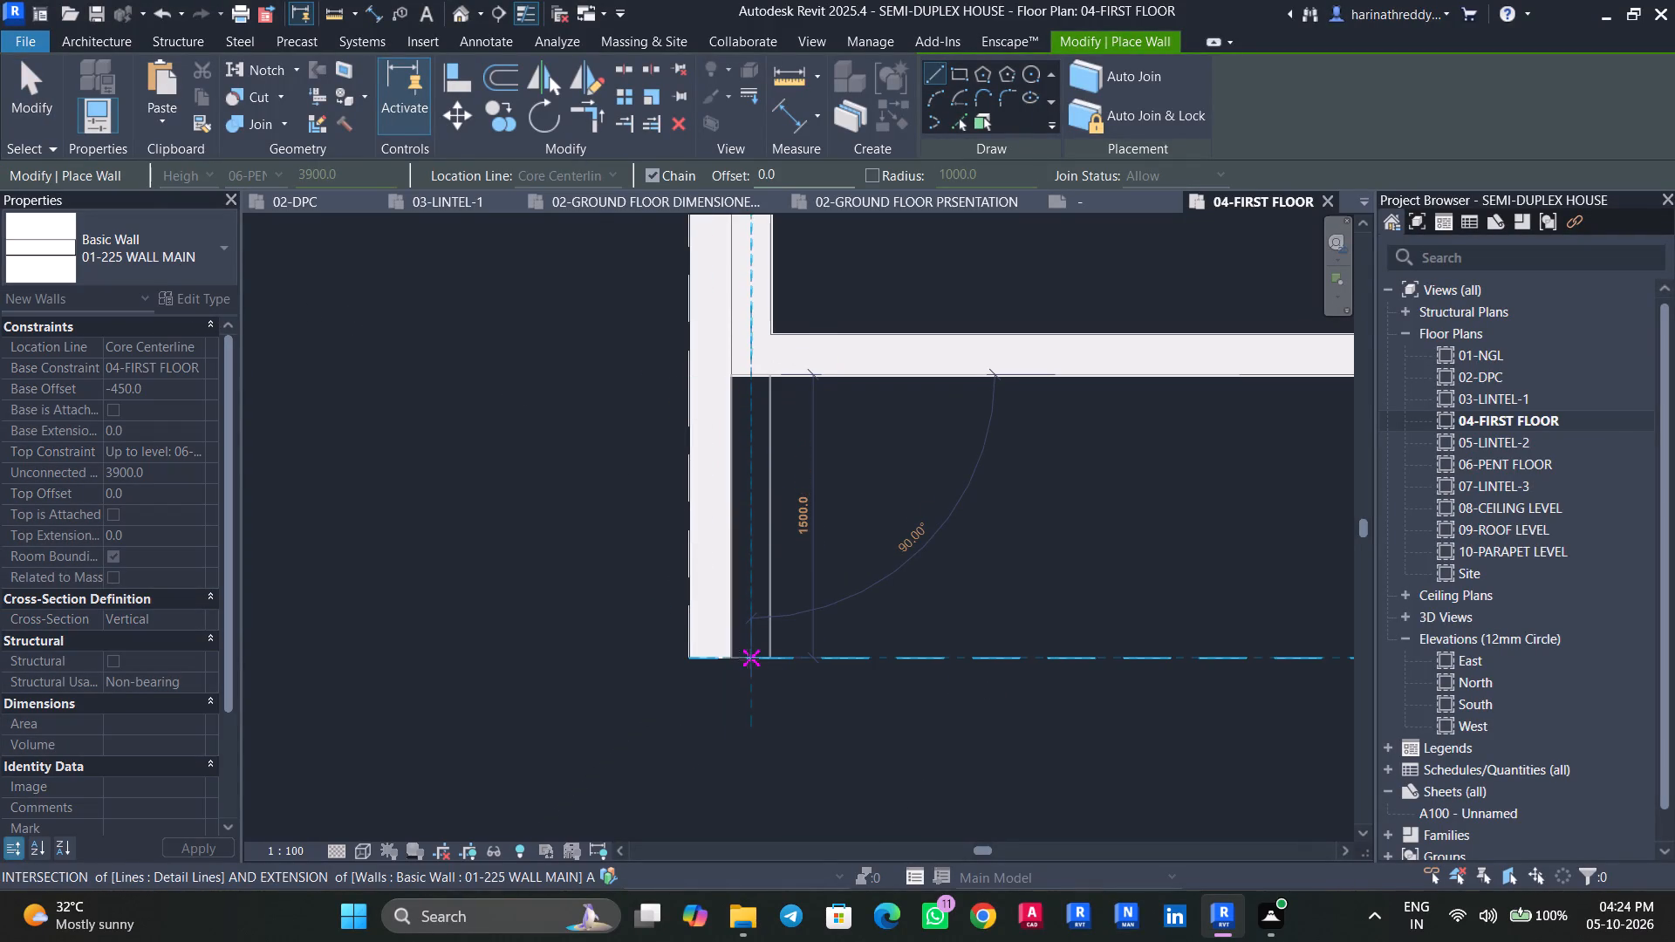
pyautogui.click(749, 659)
pyautogui.press('Escape')
pyautogui.moveTo(899, 527); pyautogui.dragTo(696, 638, button='middle')
pyautogui.press('Escape')
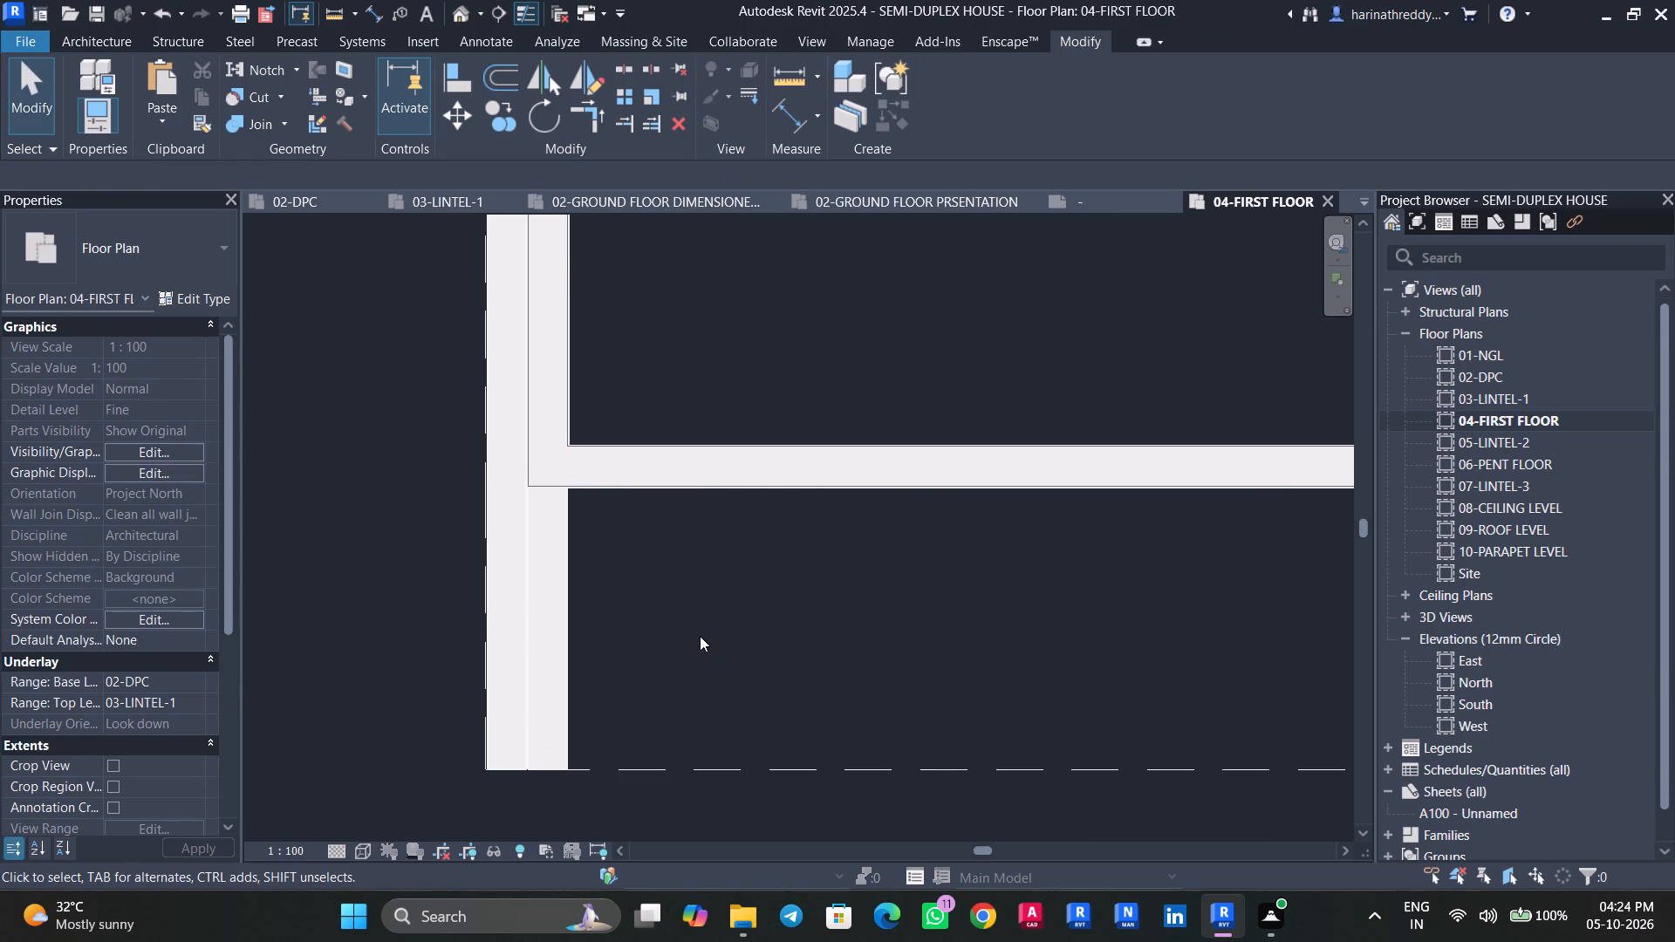
# With location line Finish Face: Exterior, draw a 427.5 mm wall along the overhead line across the two walls' southern ends.
pyautogui.write('WA')
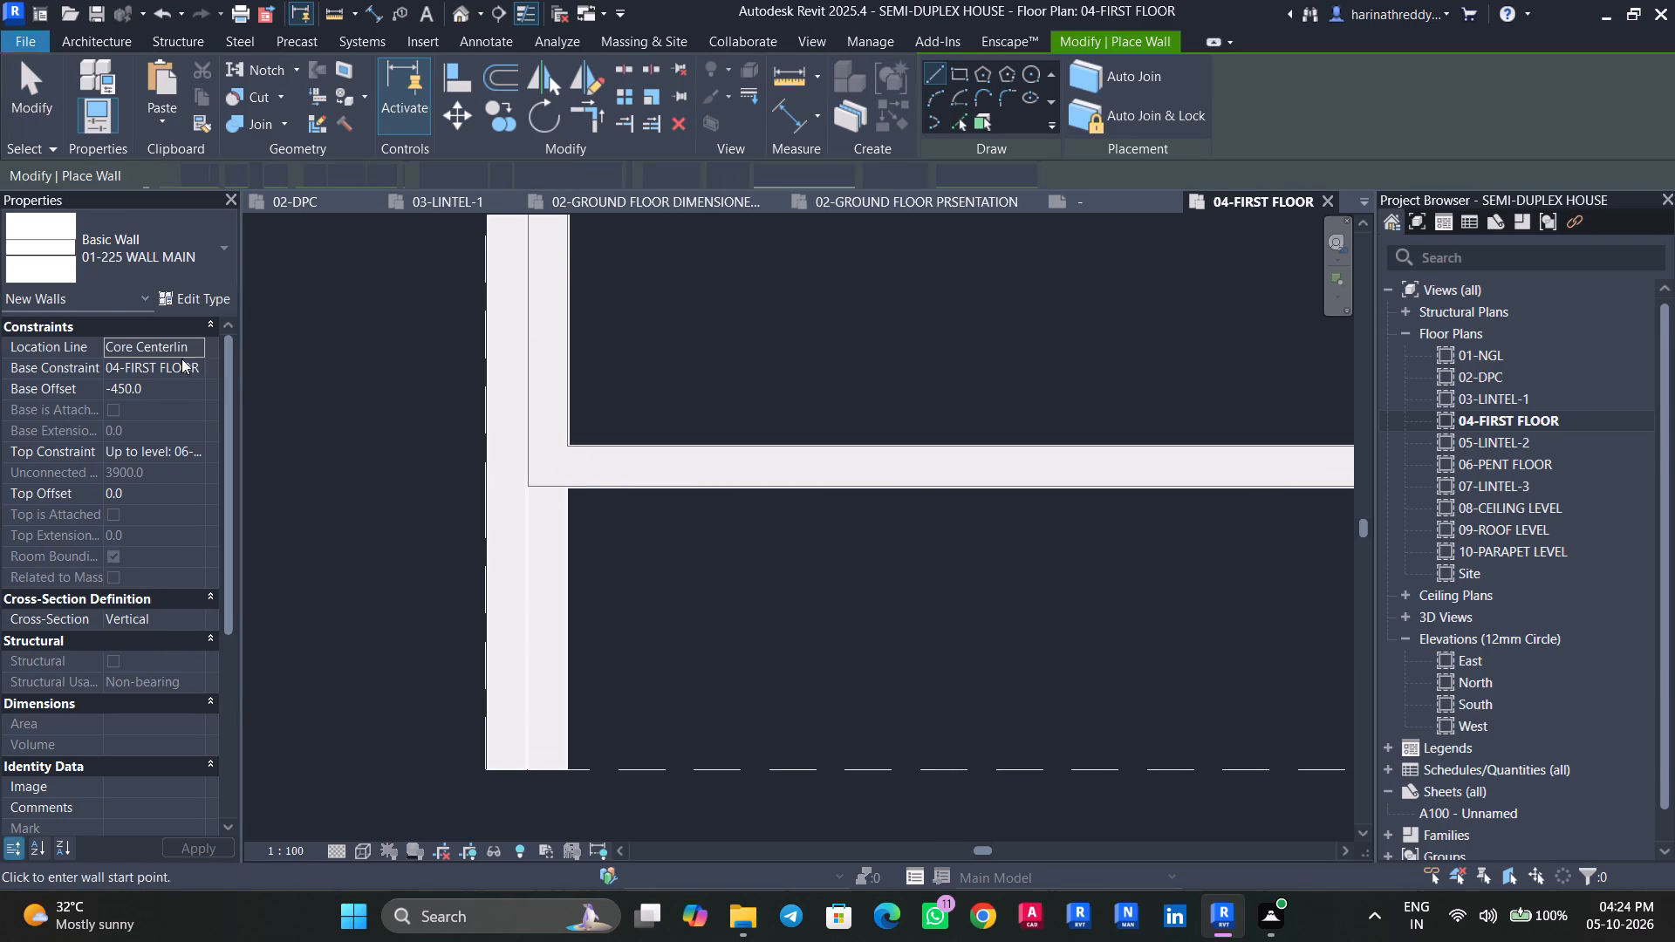
pyautogui.click(200, 348)
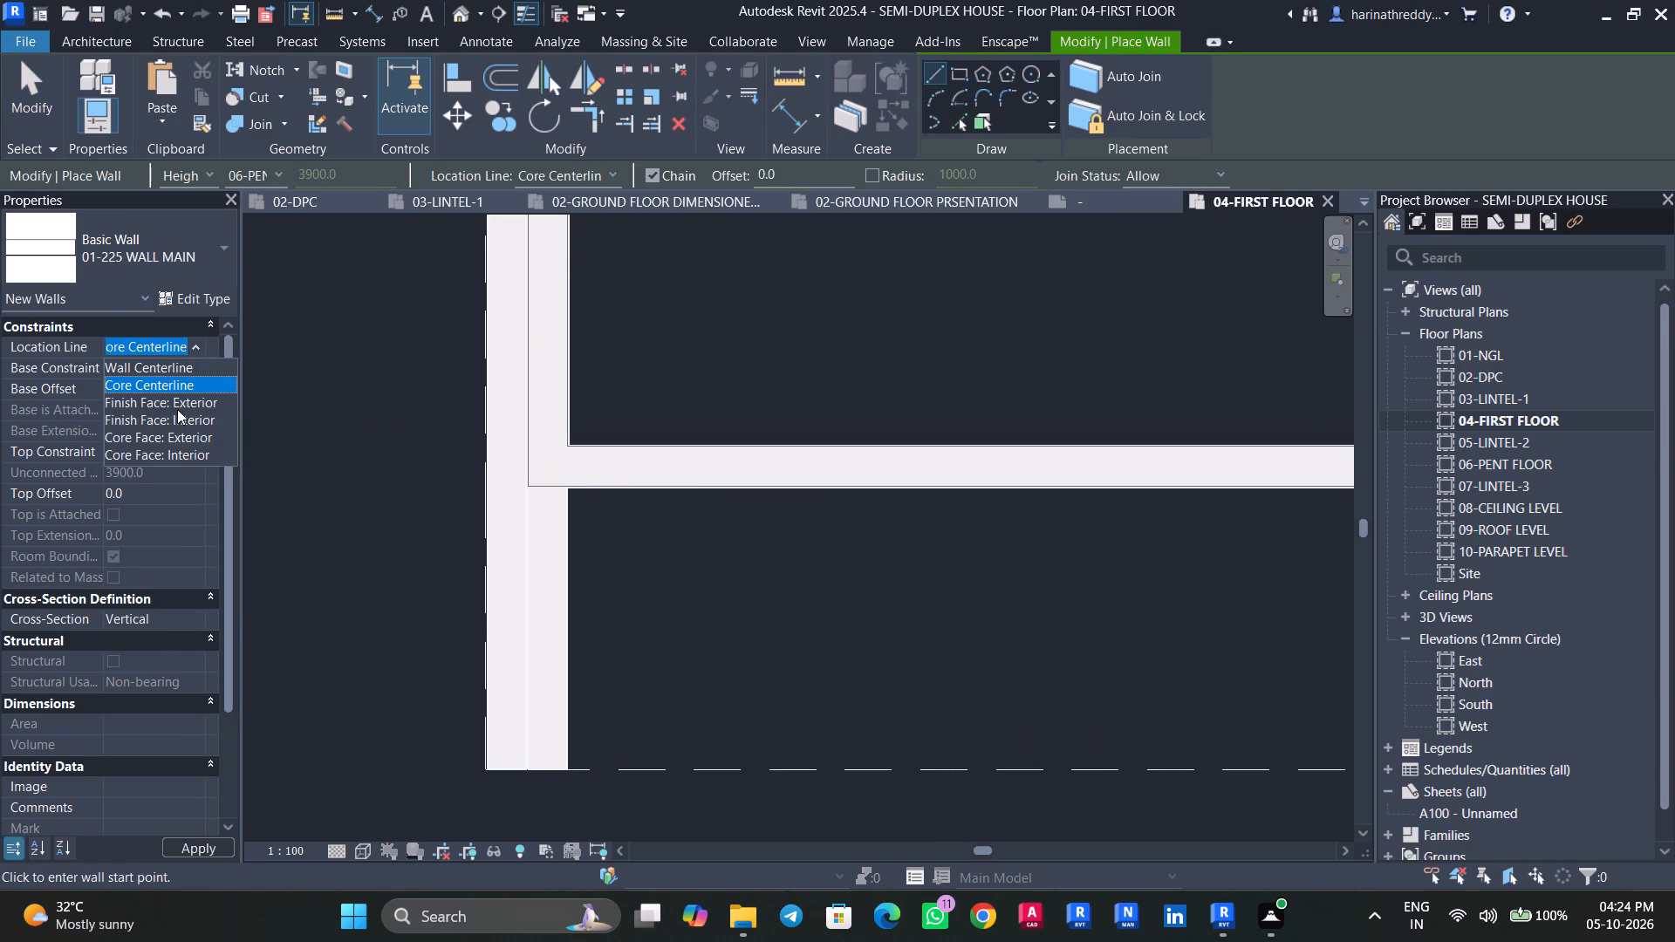
pyautogui.click(173, 405)
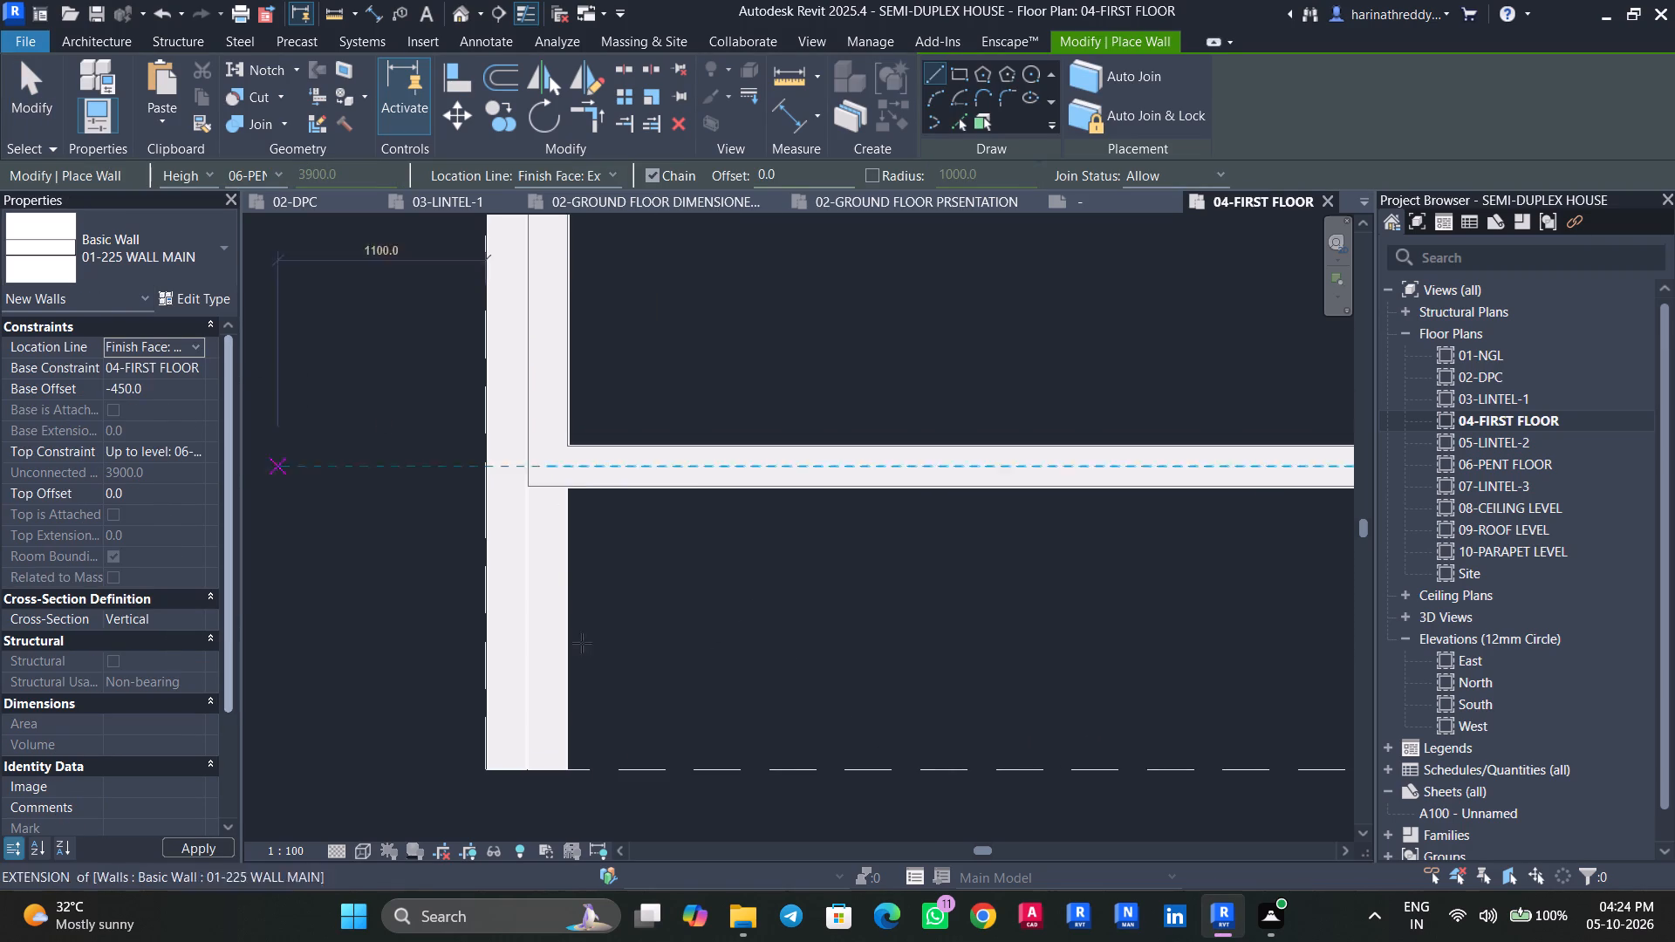
pyautogui.moveTo(771, 775); pyautogui.dragTo(735, 637, button='middle')
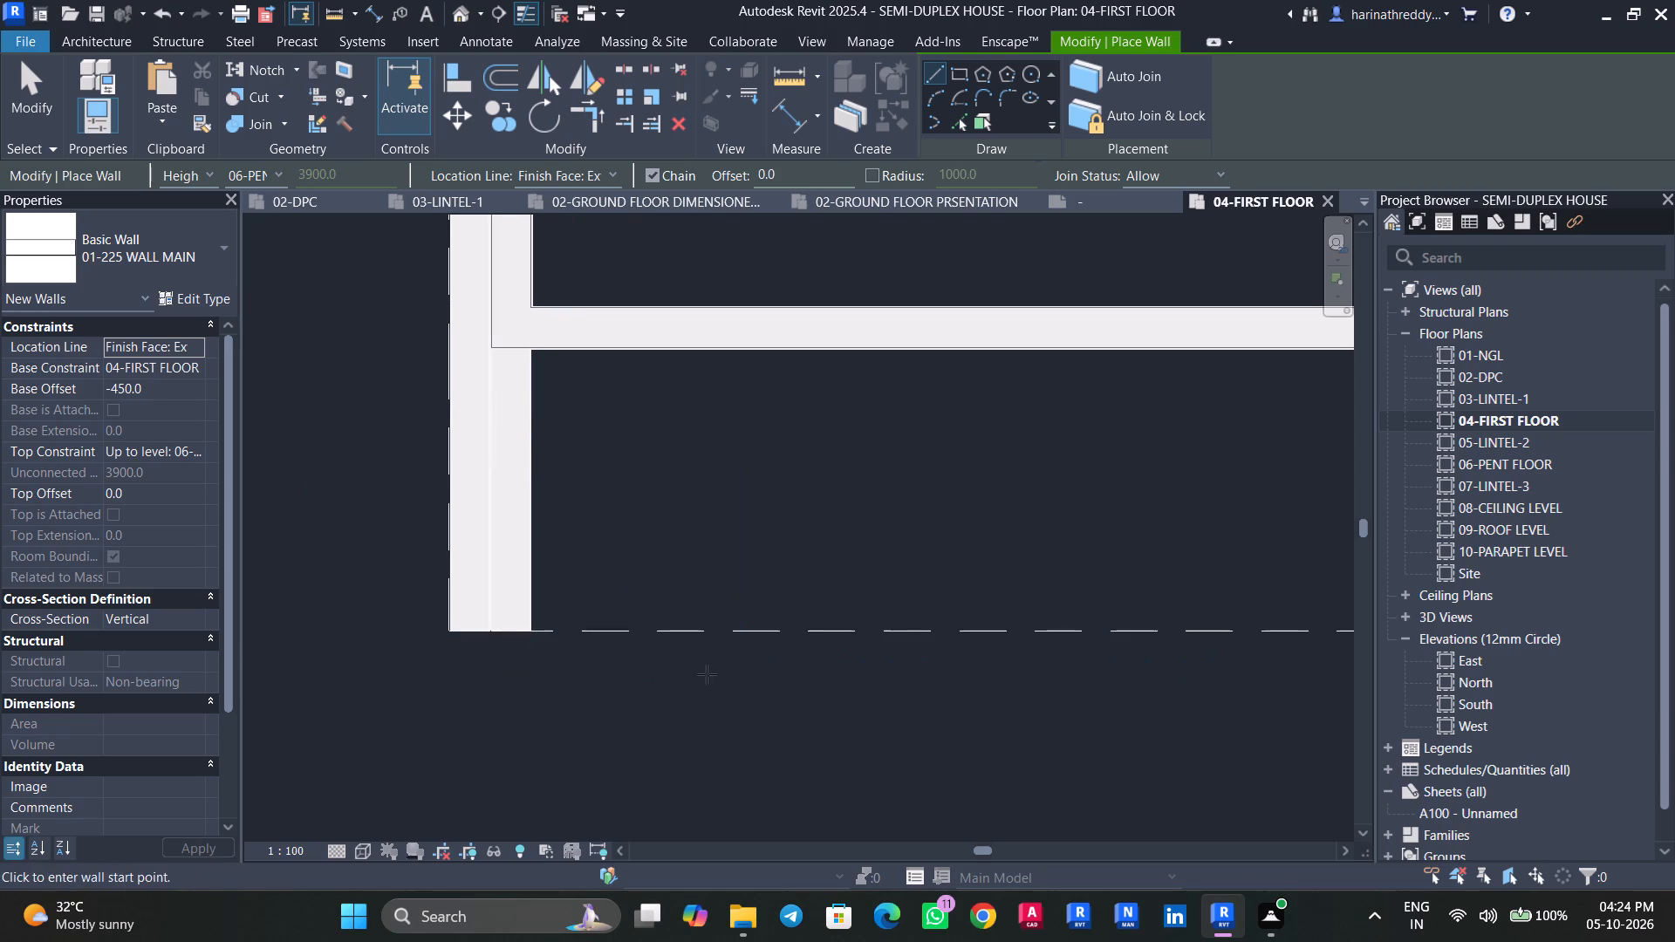
pyautogui.click(526, 631)
pyautogui.click(455, 629)
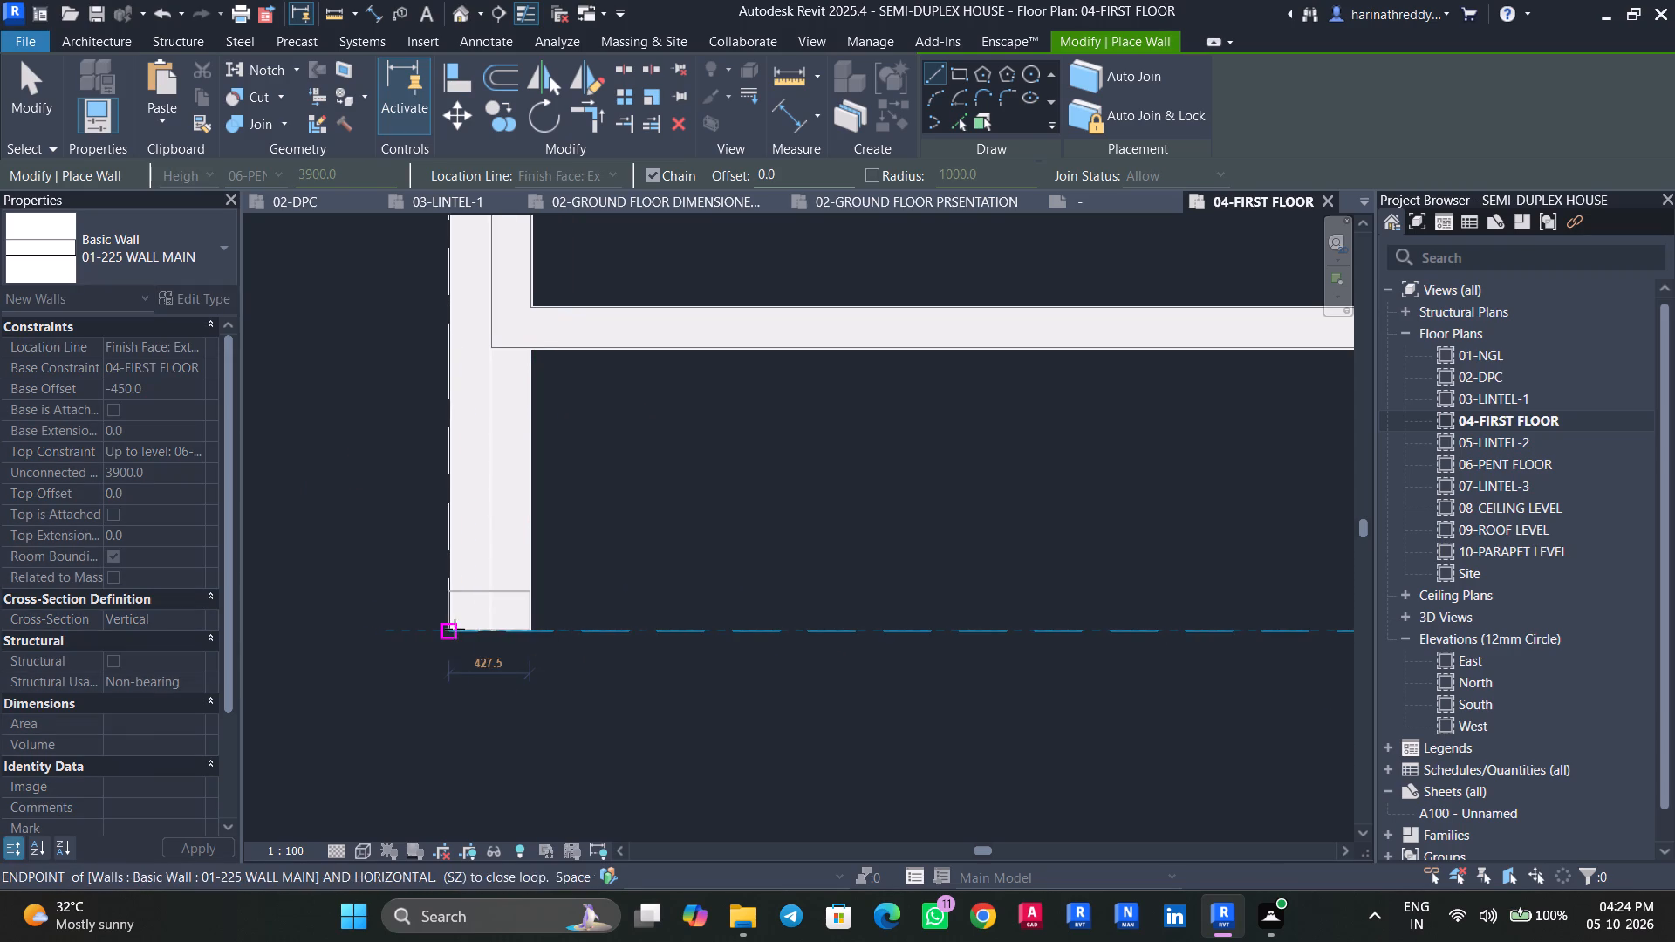
pyautogui.press('Escape')
pyautogui.press('Escape')
pyautogui.press('Escape')
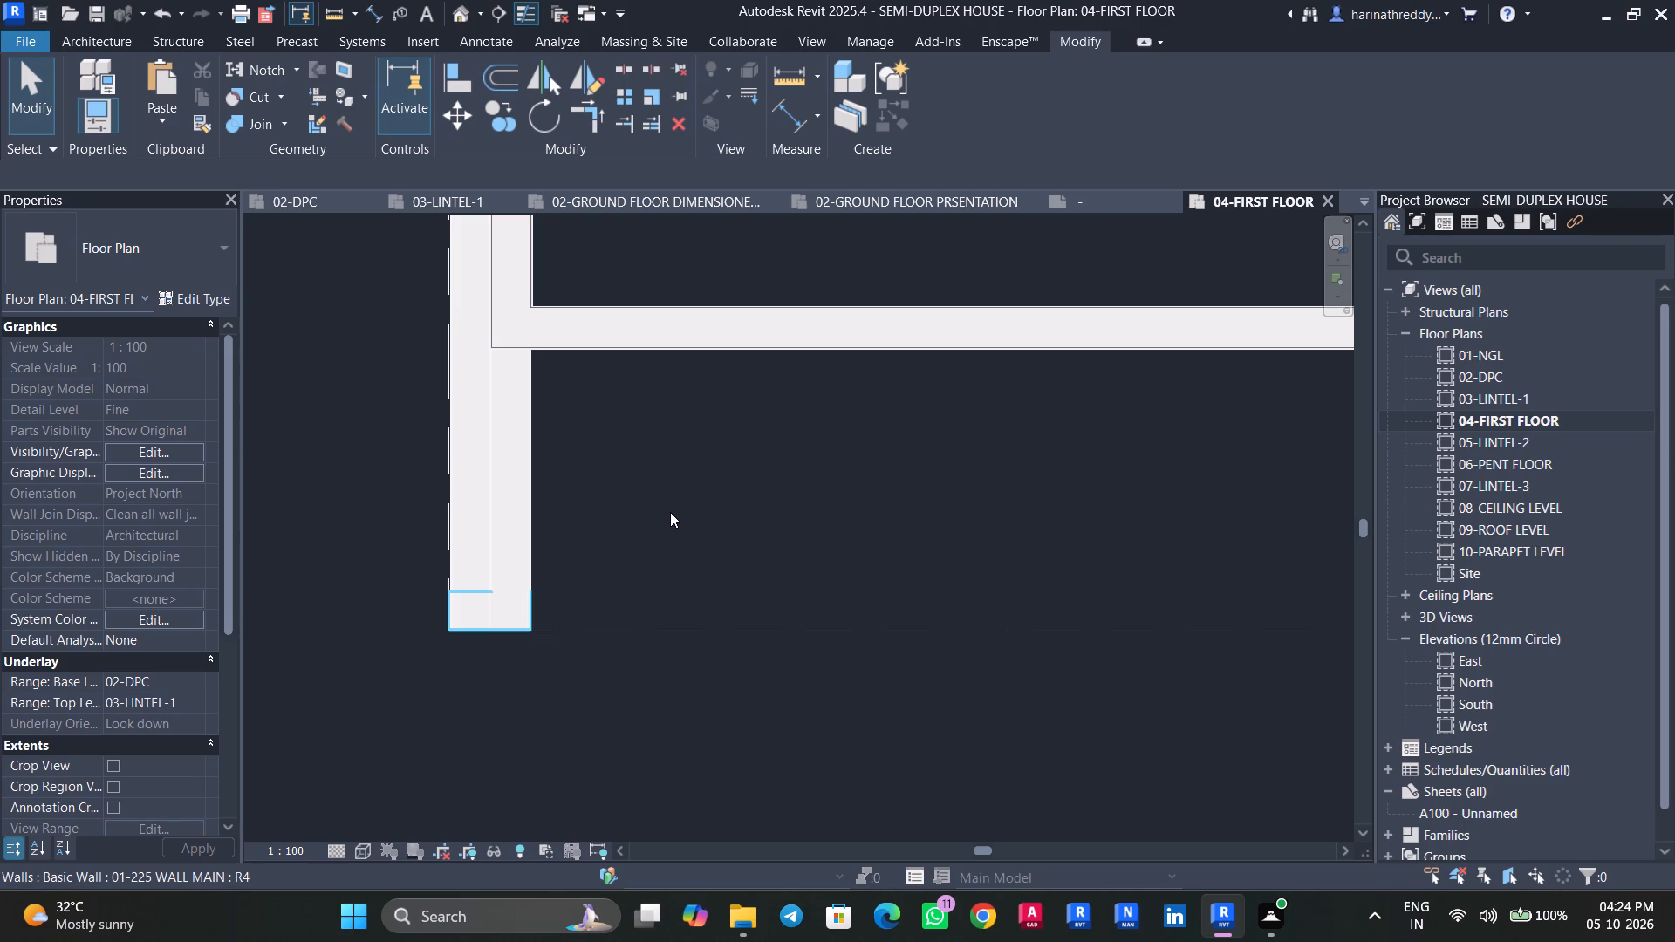
# Configure new 01-225 WALL MAIN walls with base offset 0, top constraint 04-FIRST FLOOR and top offset 300.
pyautogui.press('w')
pyautogui.press('a')
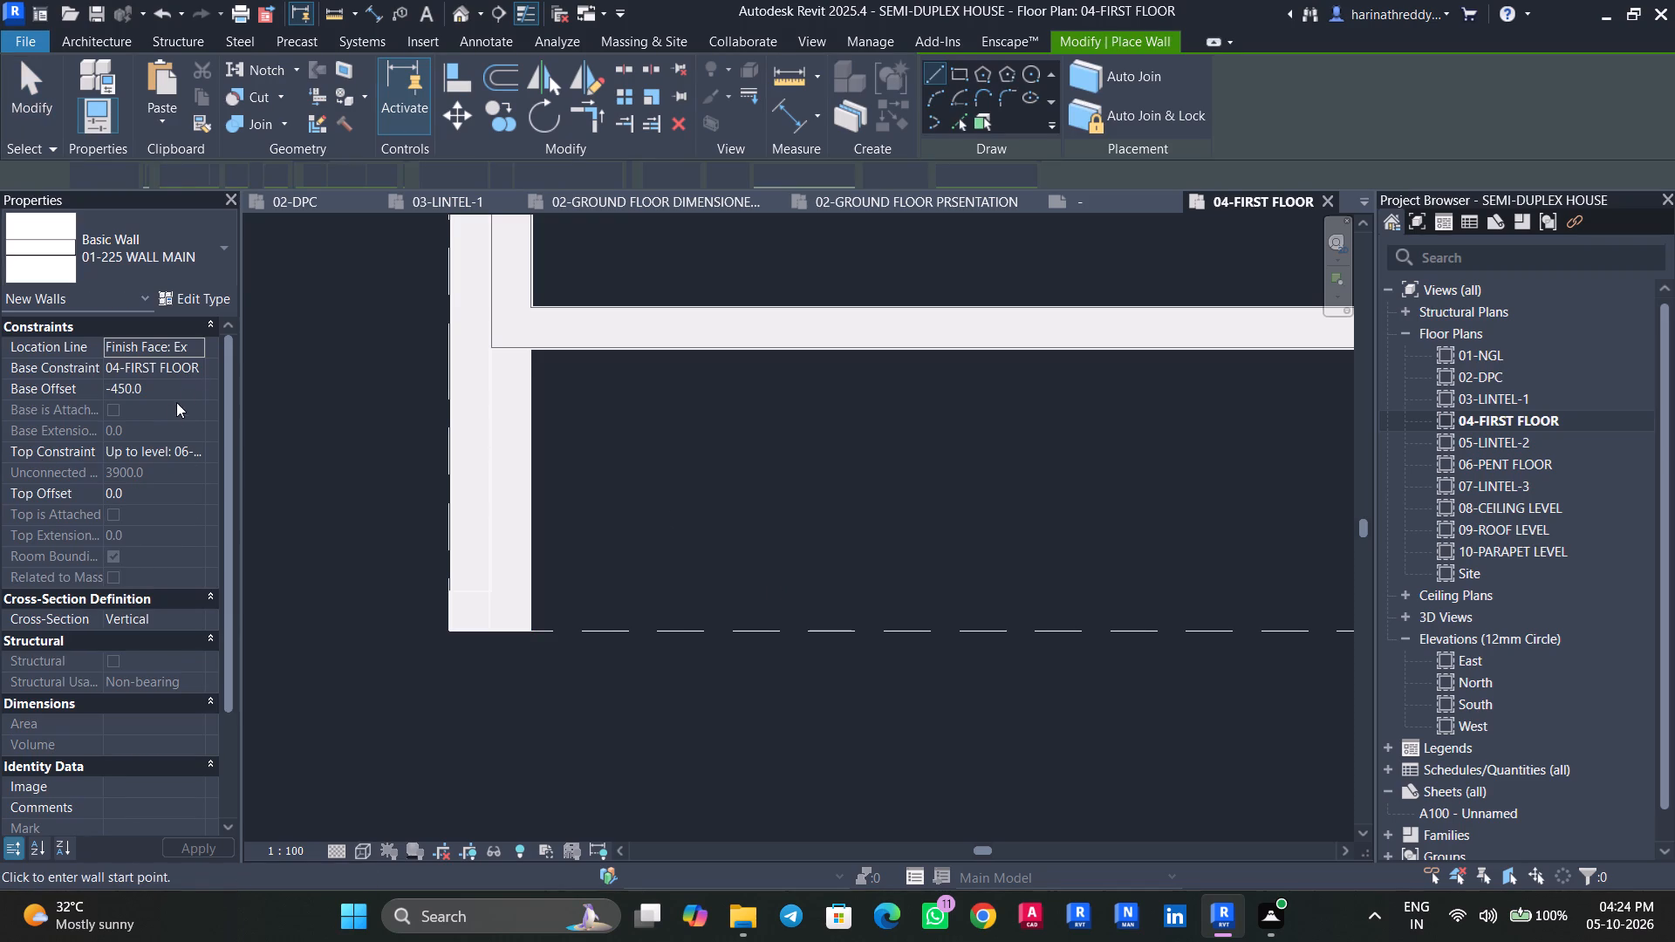
pyautogui.click(183, 390)
pyautogui.press('0')
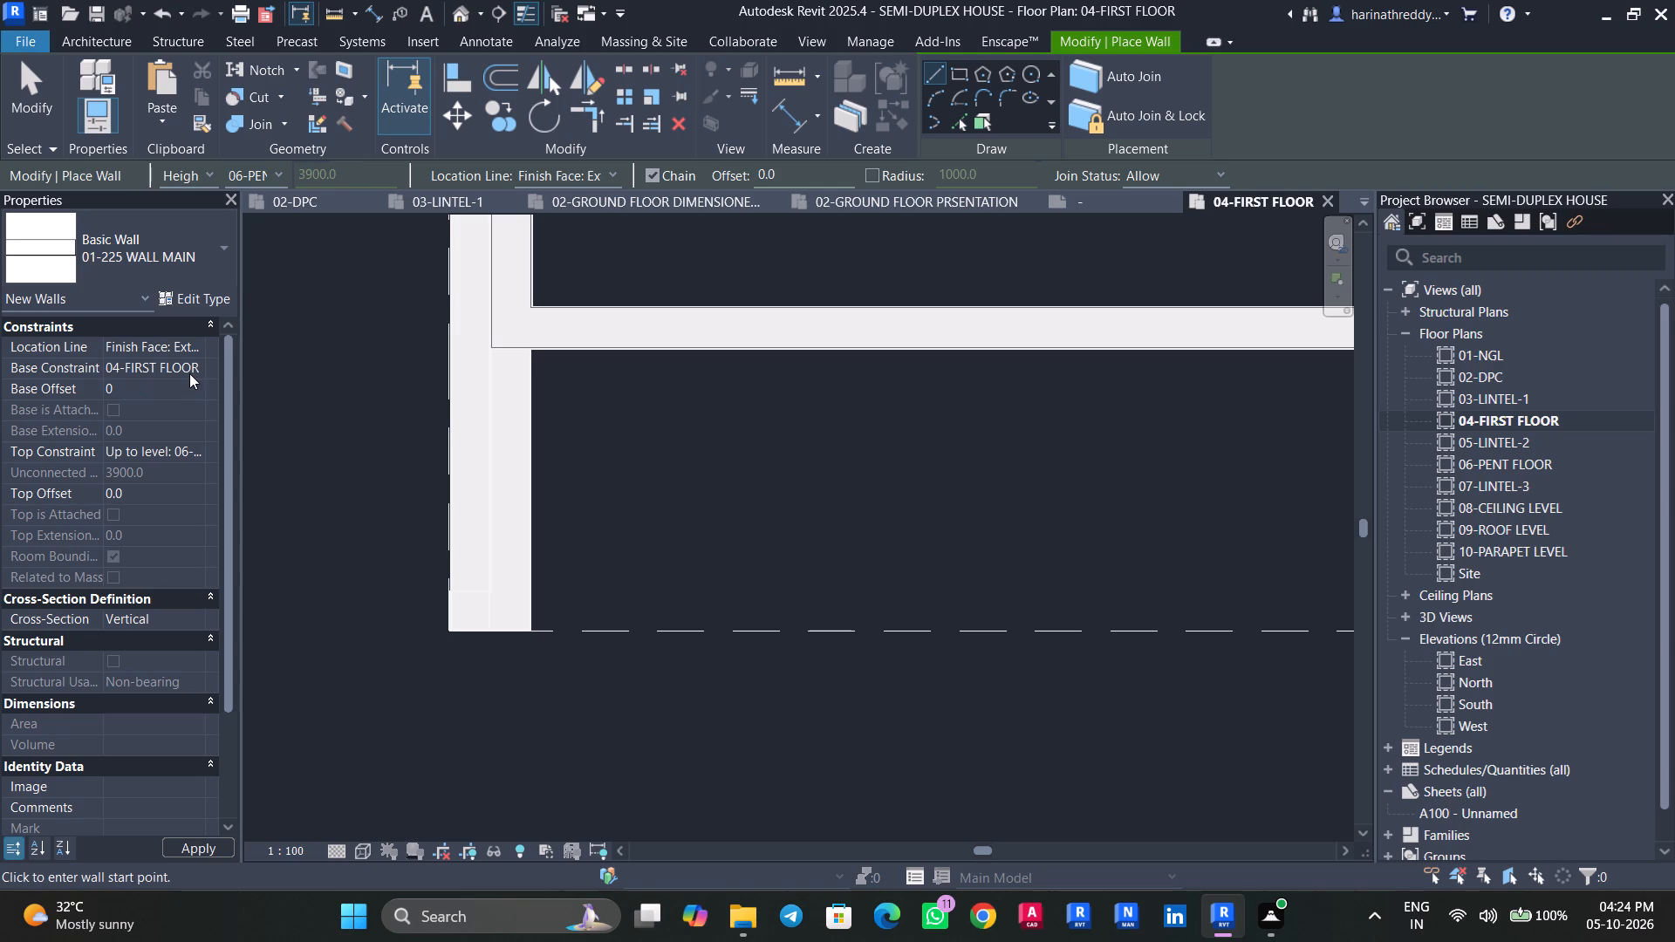
pyautogui.click(197, 454)
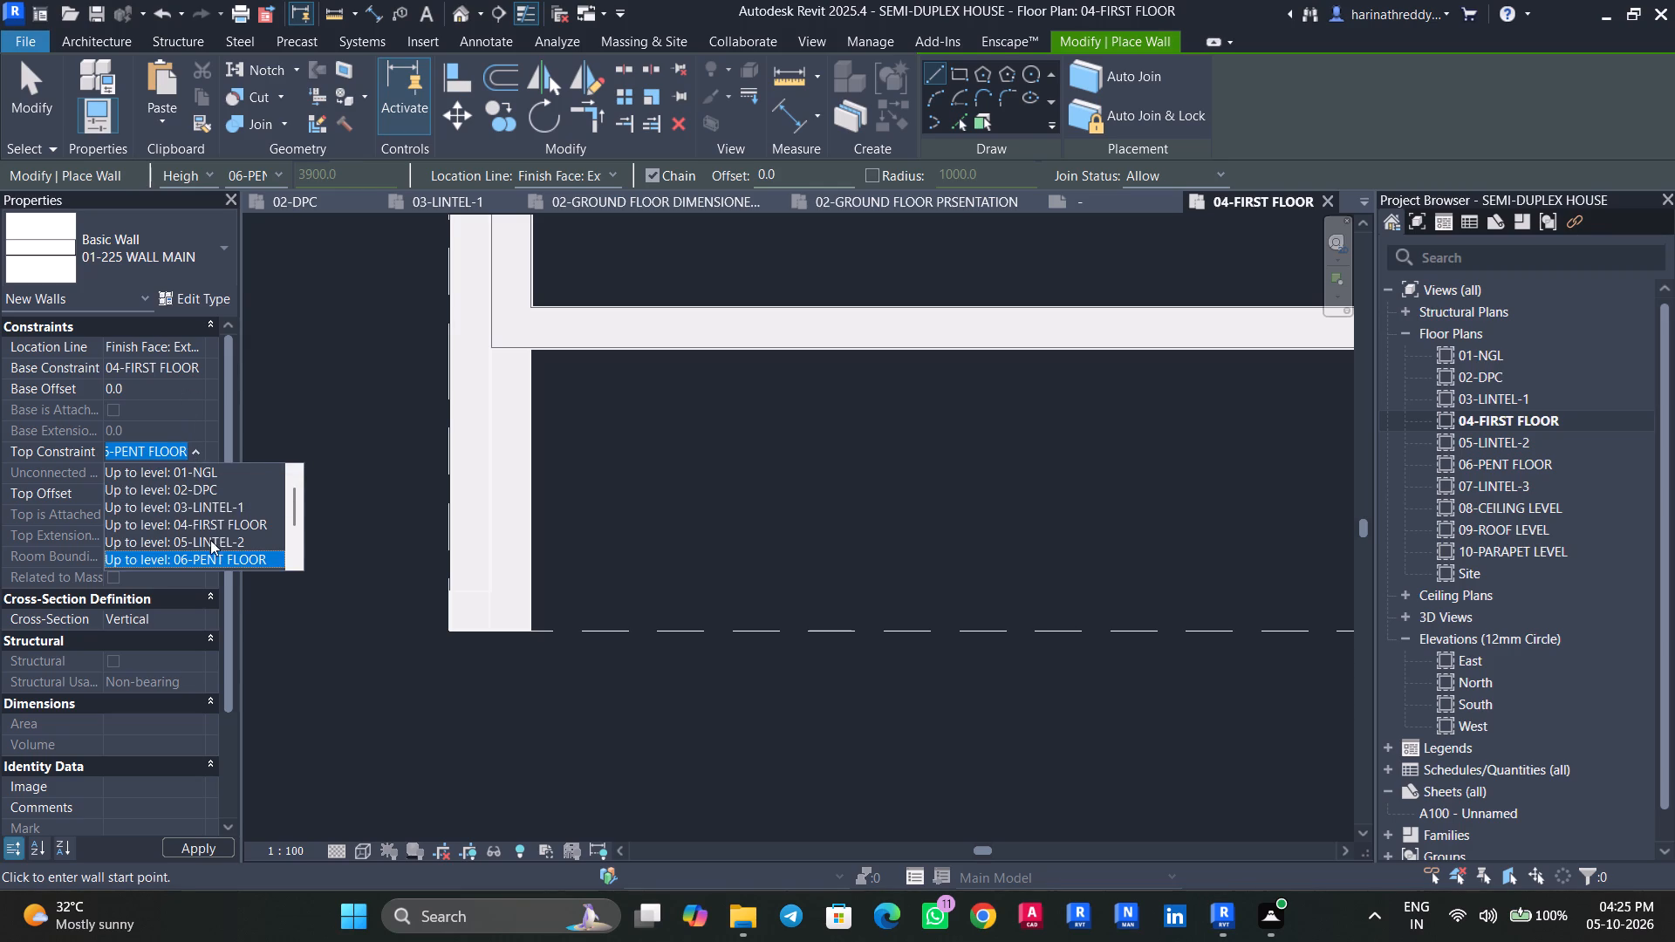
pyautogui.scroll(-1, 219, 521)
pyautogui.scroll(2, 221, 521)
pyautogui.click(228, 543)
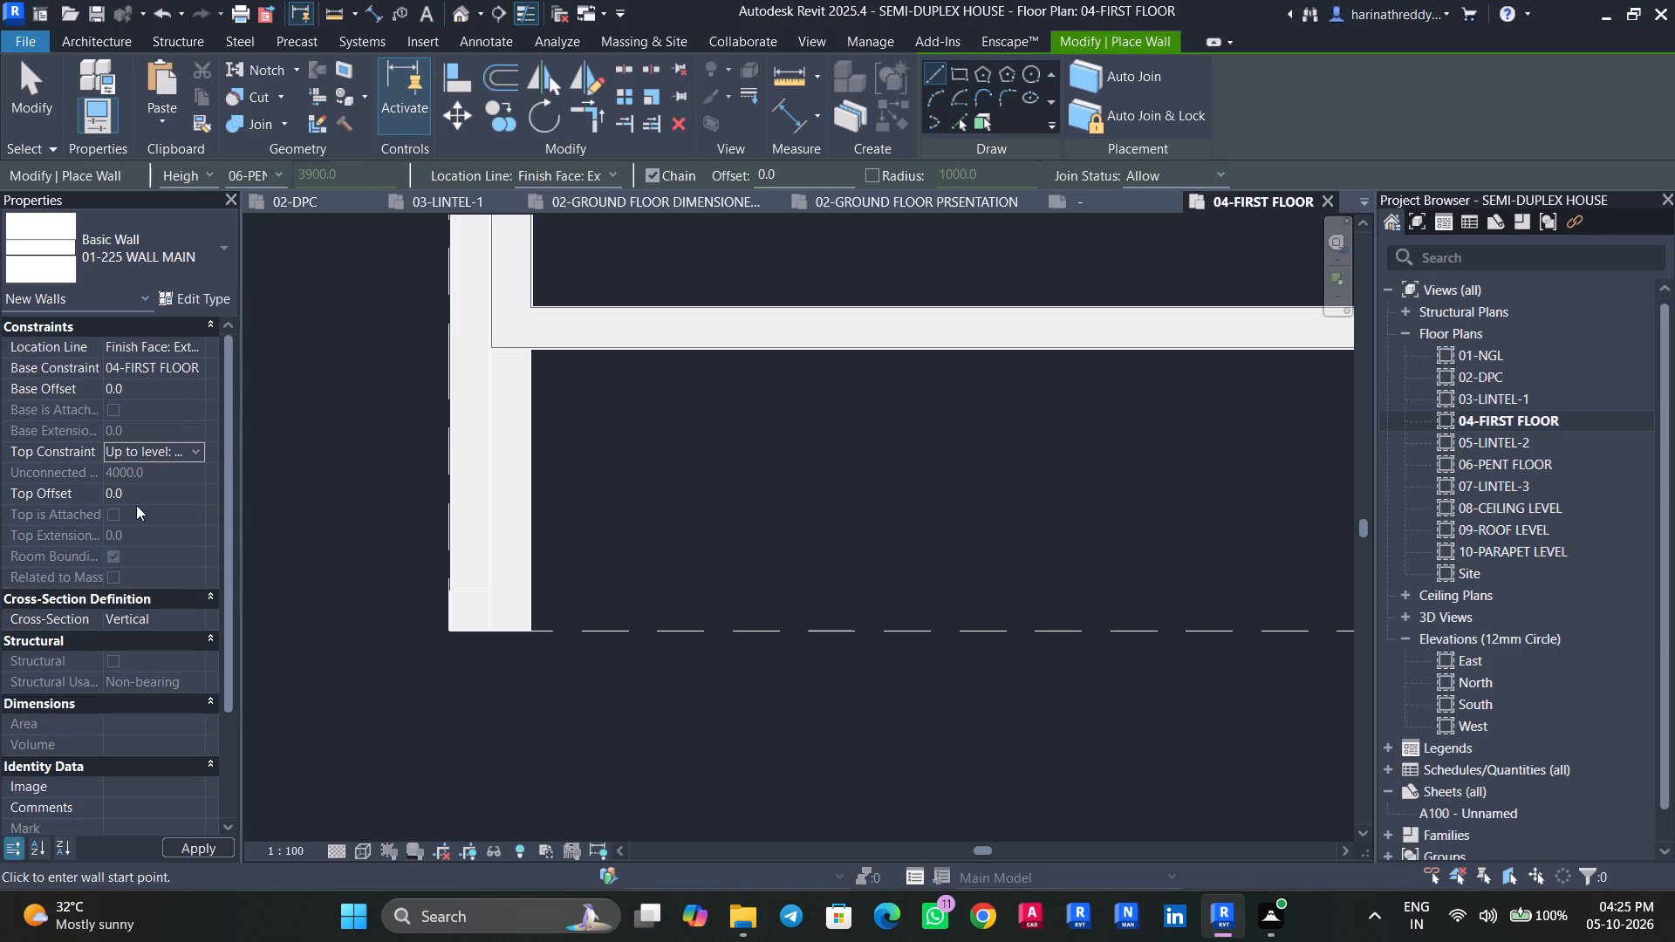
pyautogui.click(152, 488)
pyautogui.write('300')
pyautogui.press('Return')
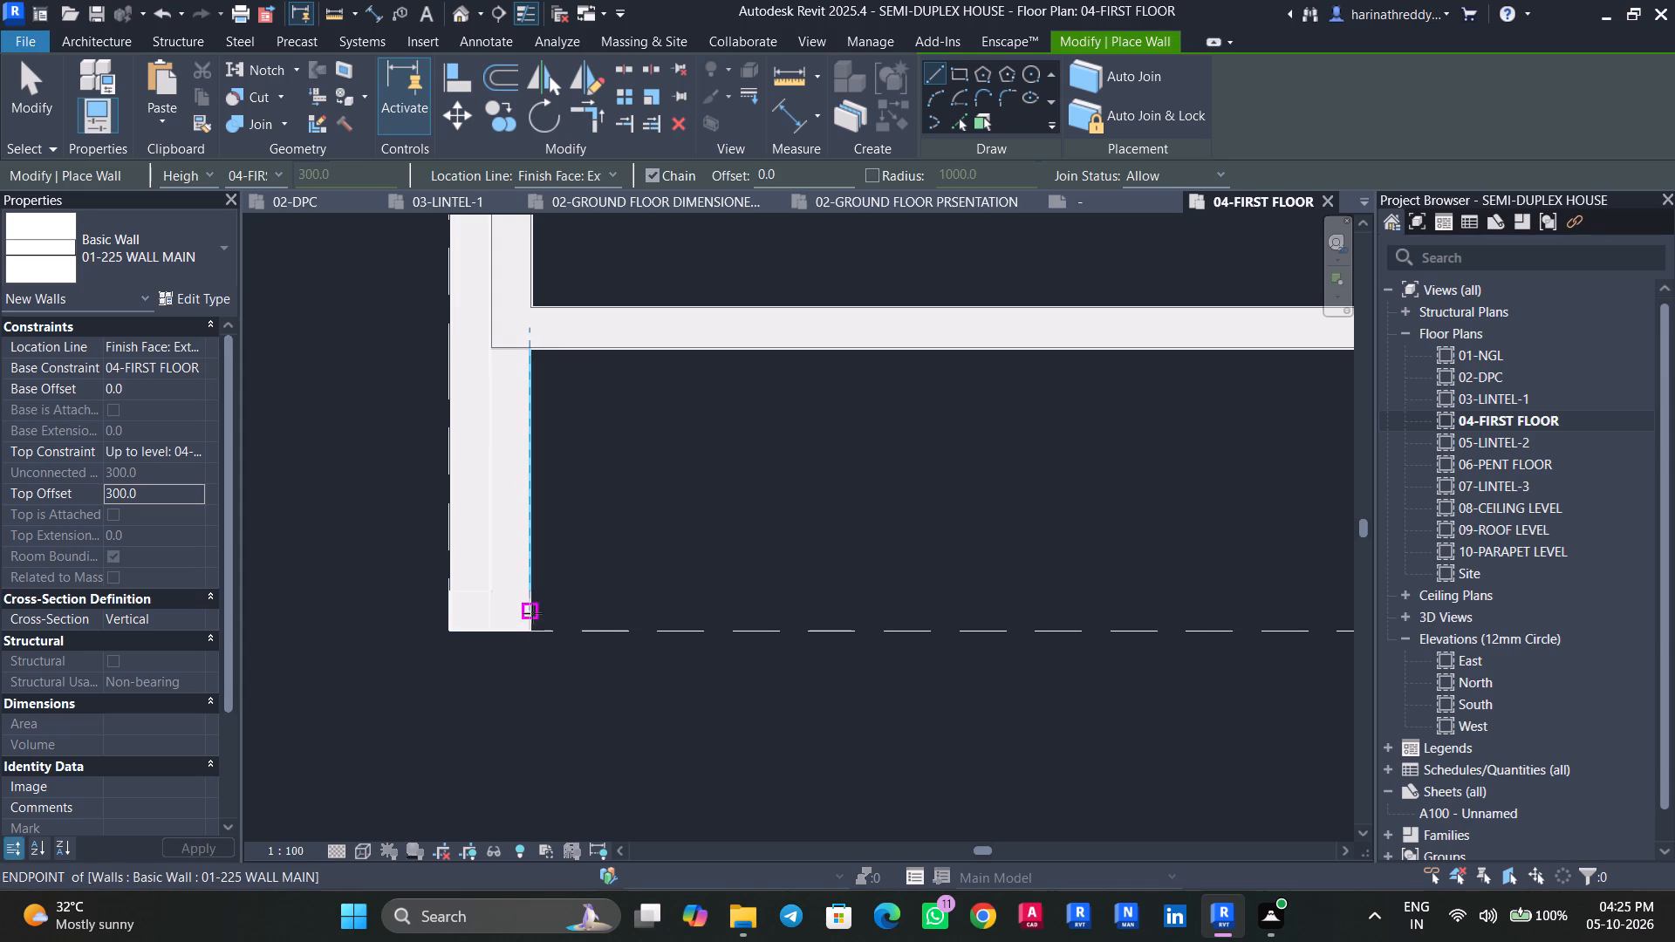
# Draw a wall about 4215 mm along the eastern overhead line, from the entrance wall to the outline's corner, flipped to the inner side.
pyautogui.scroll(-1, 541, 604)
pyautogui.moveTo(541, 604); pyautogui.dragTo(340, 707, button='middle')
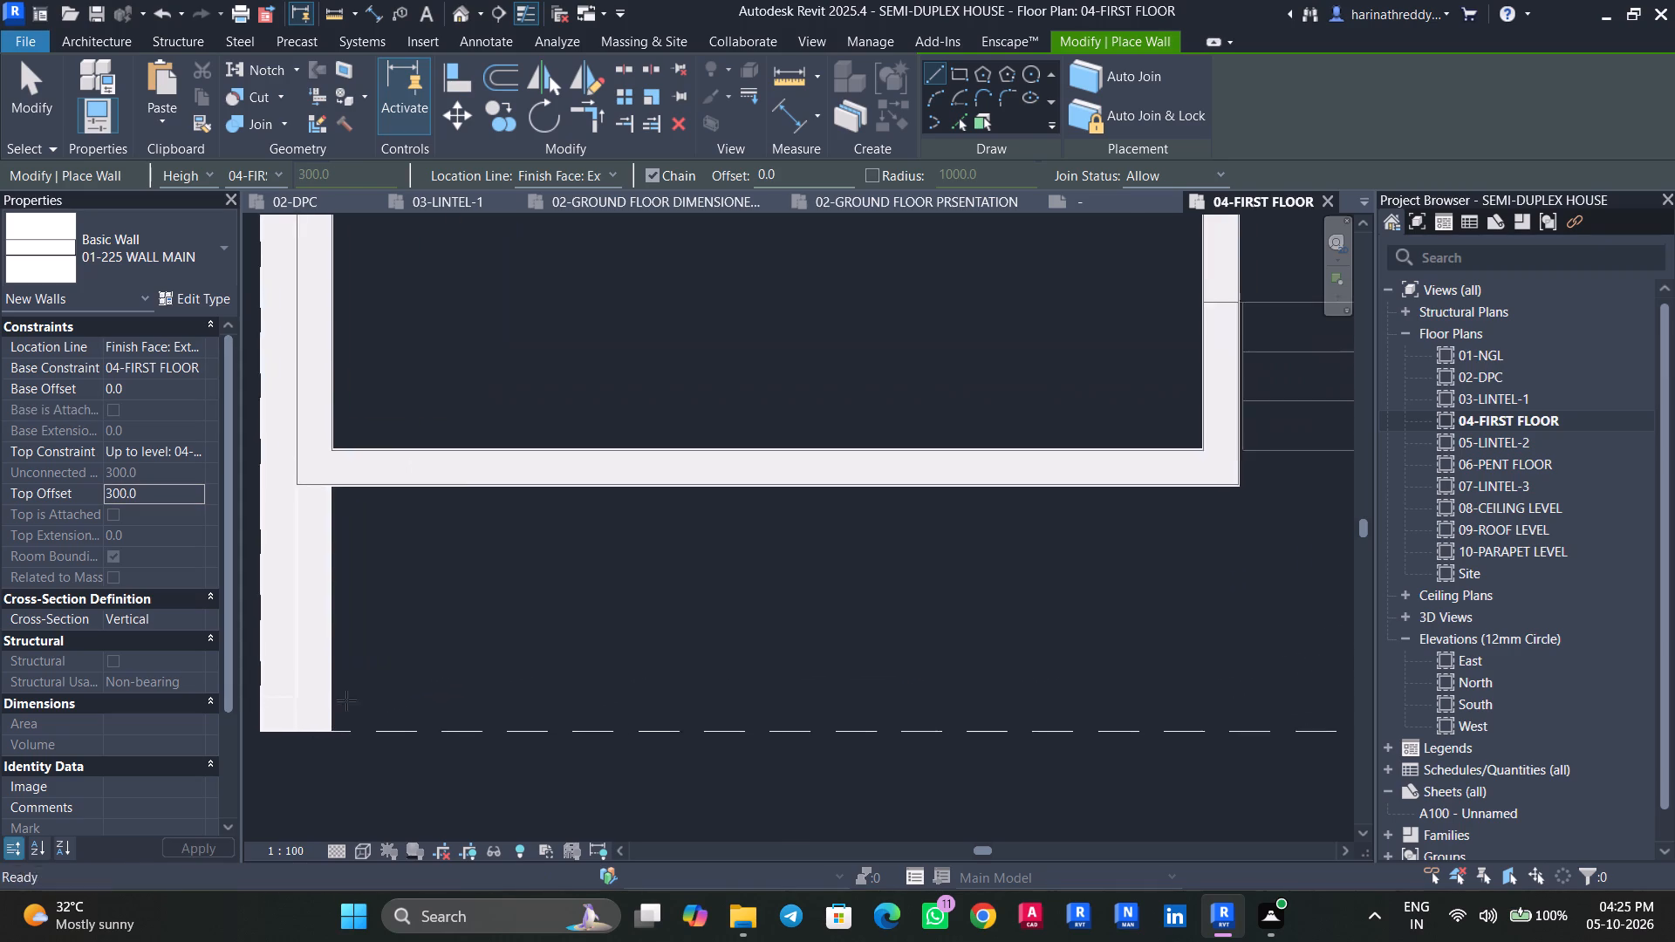
pyautogui.scroll(-9, 399, 668)
pyautogui.click(683, 495)
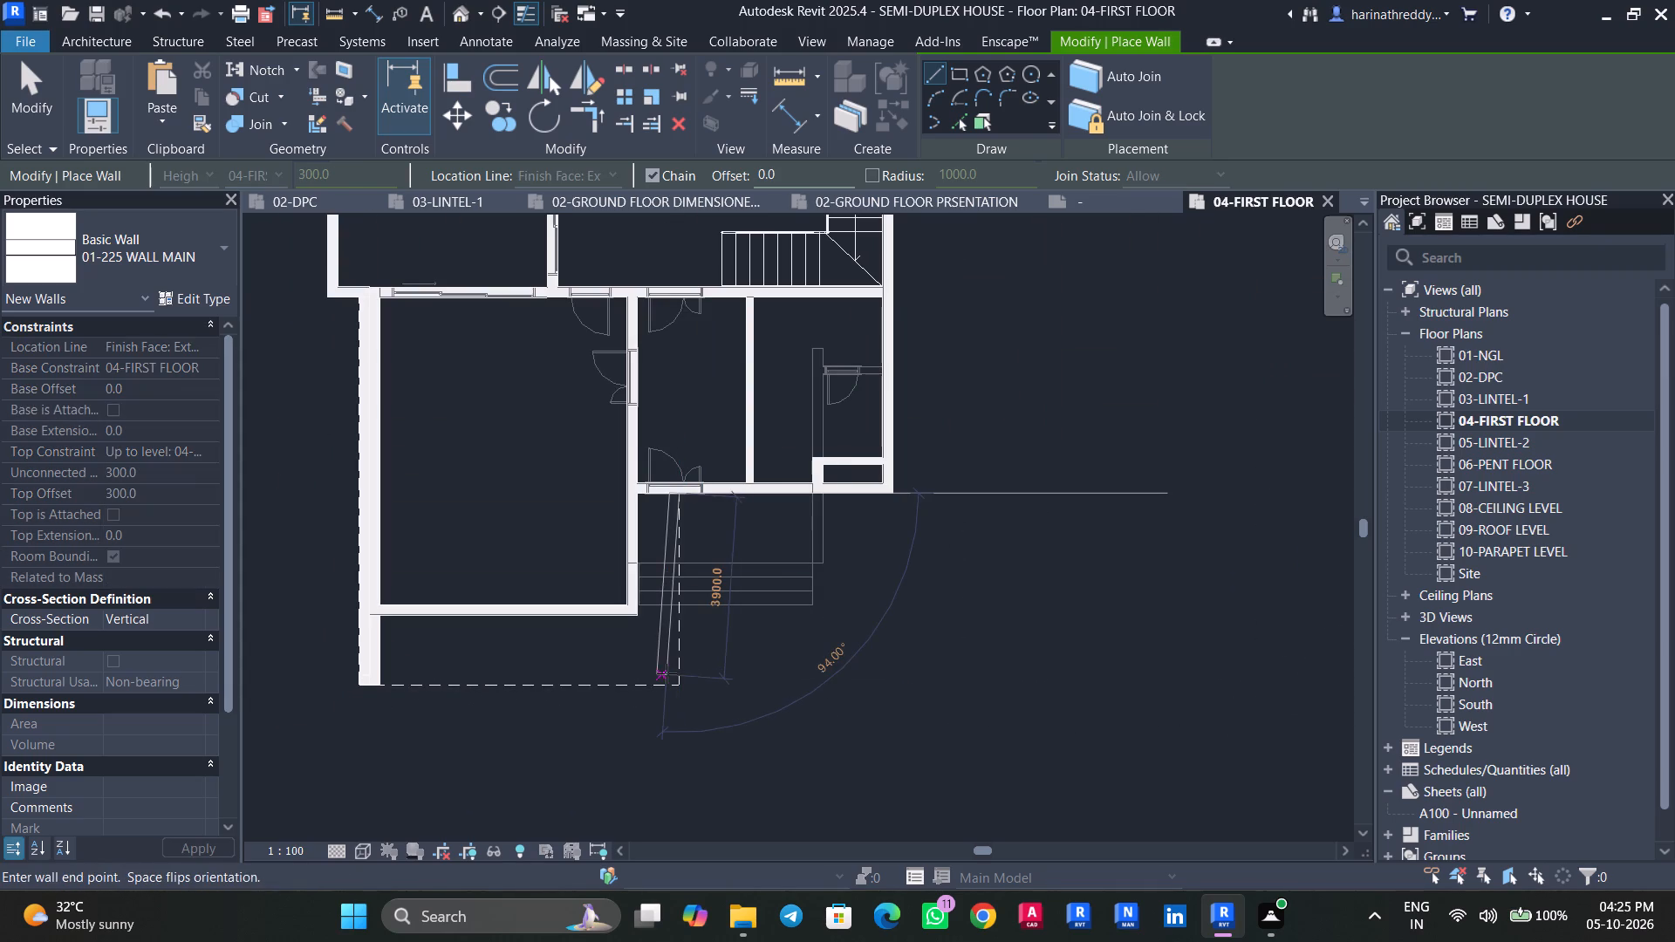
pyautogui.scroll(5, 674, 693)
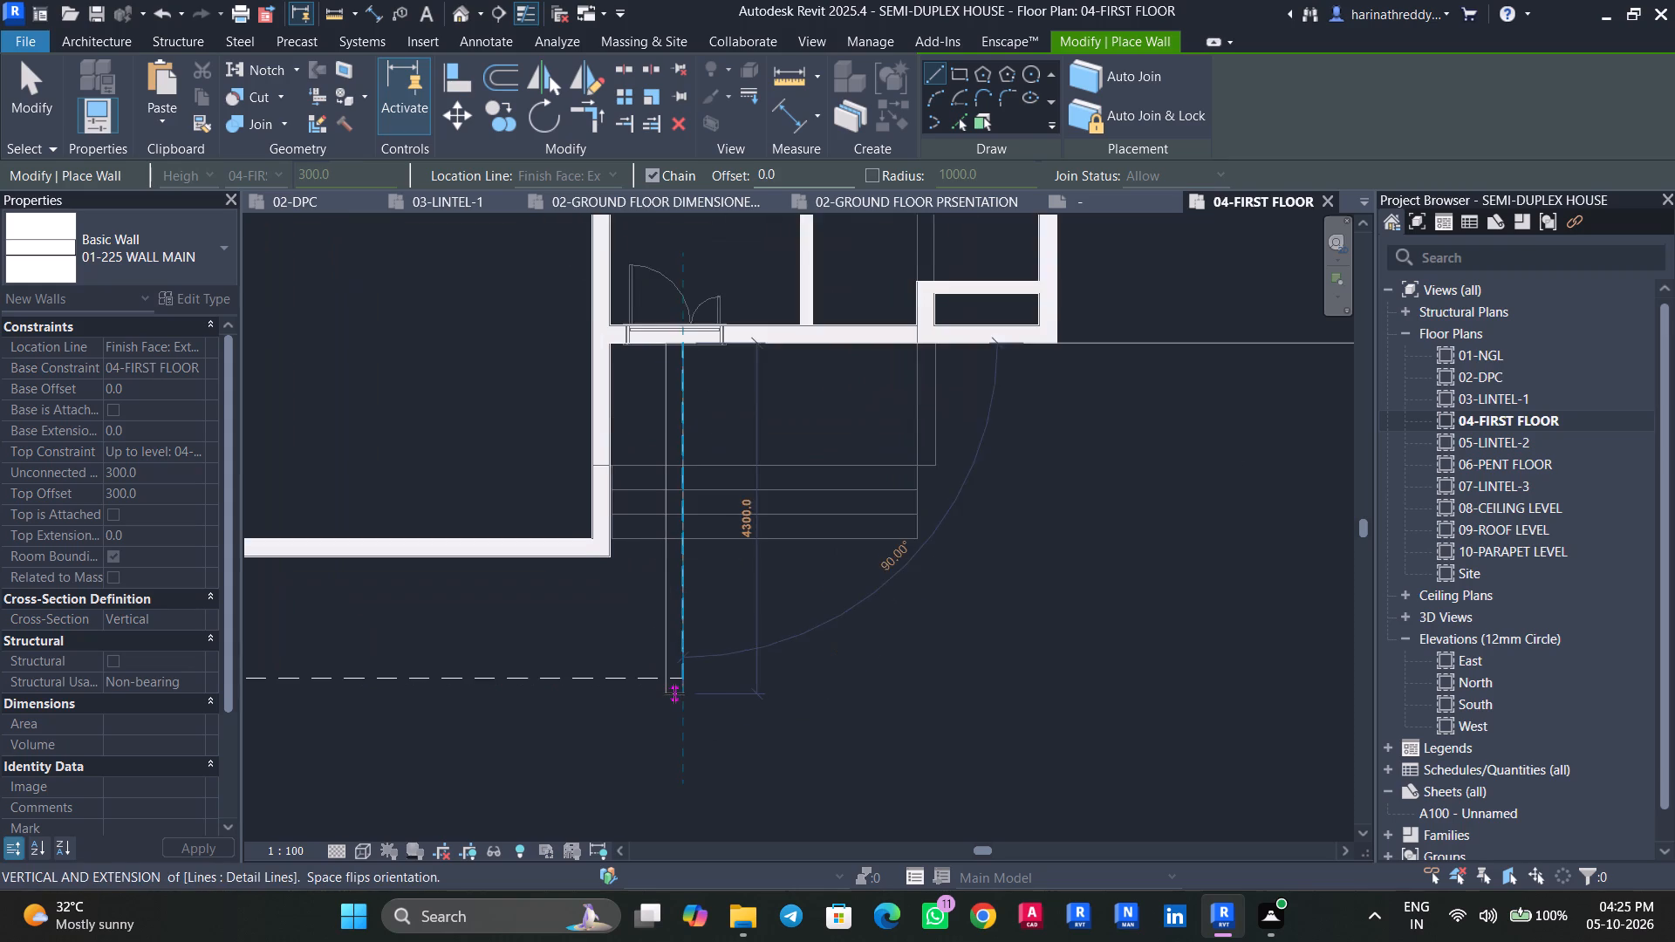
pyautogui.press('space')
pyautogui.click(679, 684)
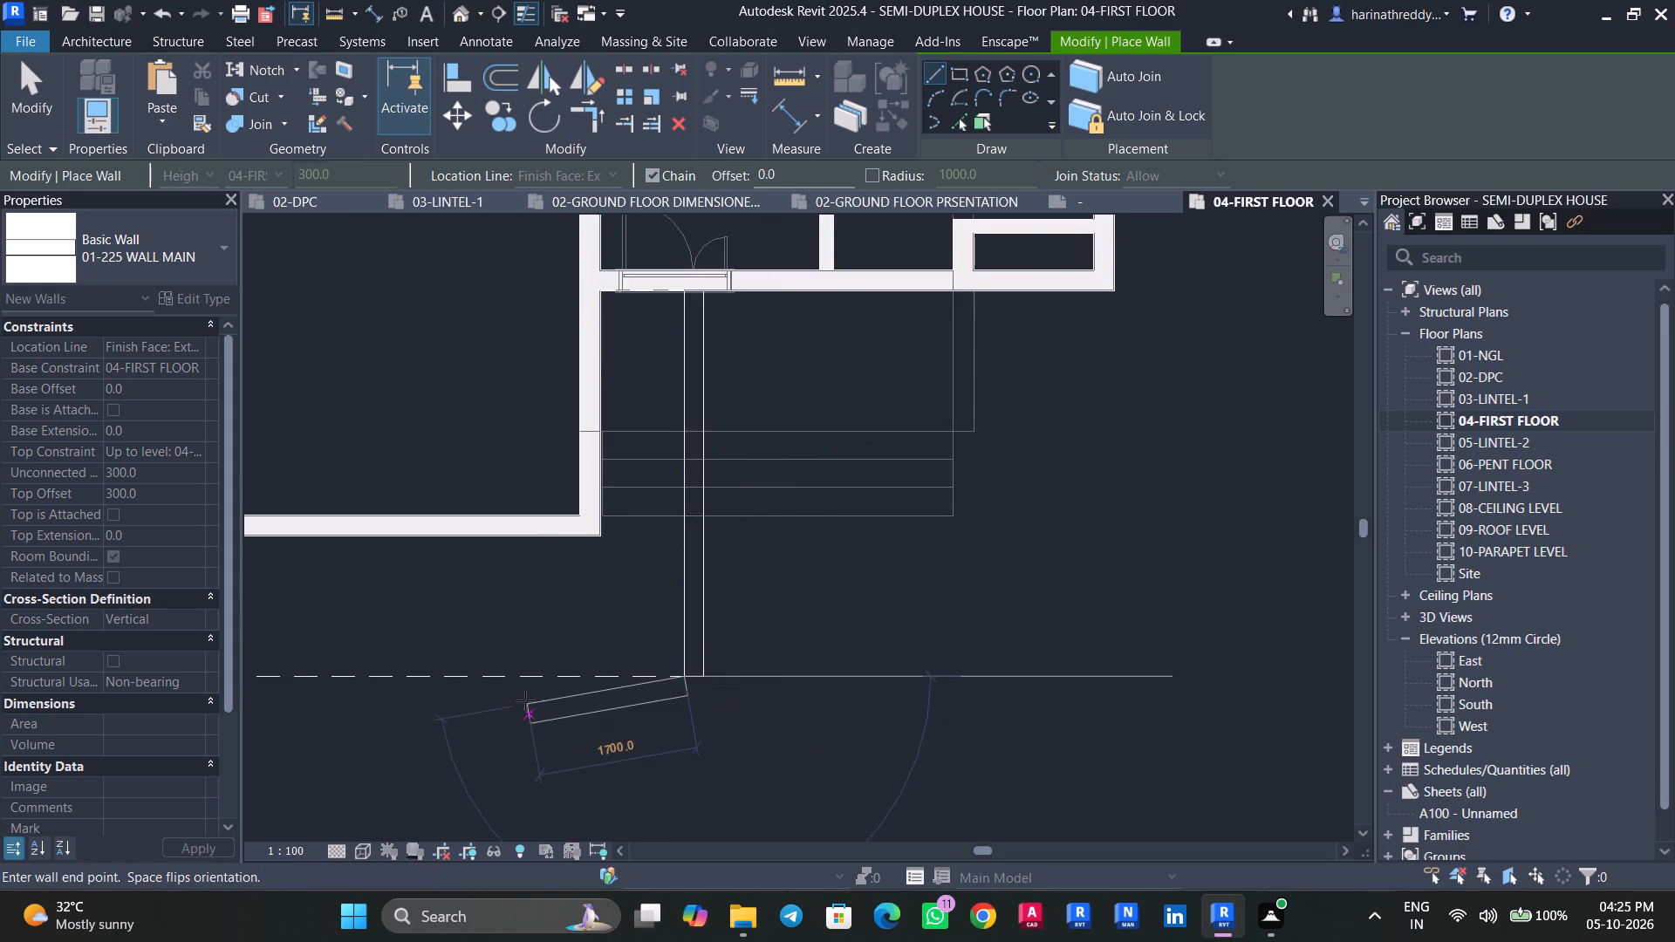
pyautogui.moveTo(515, 698); pyautogui.dragTo(913, 698, button='middle')
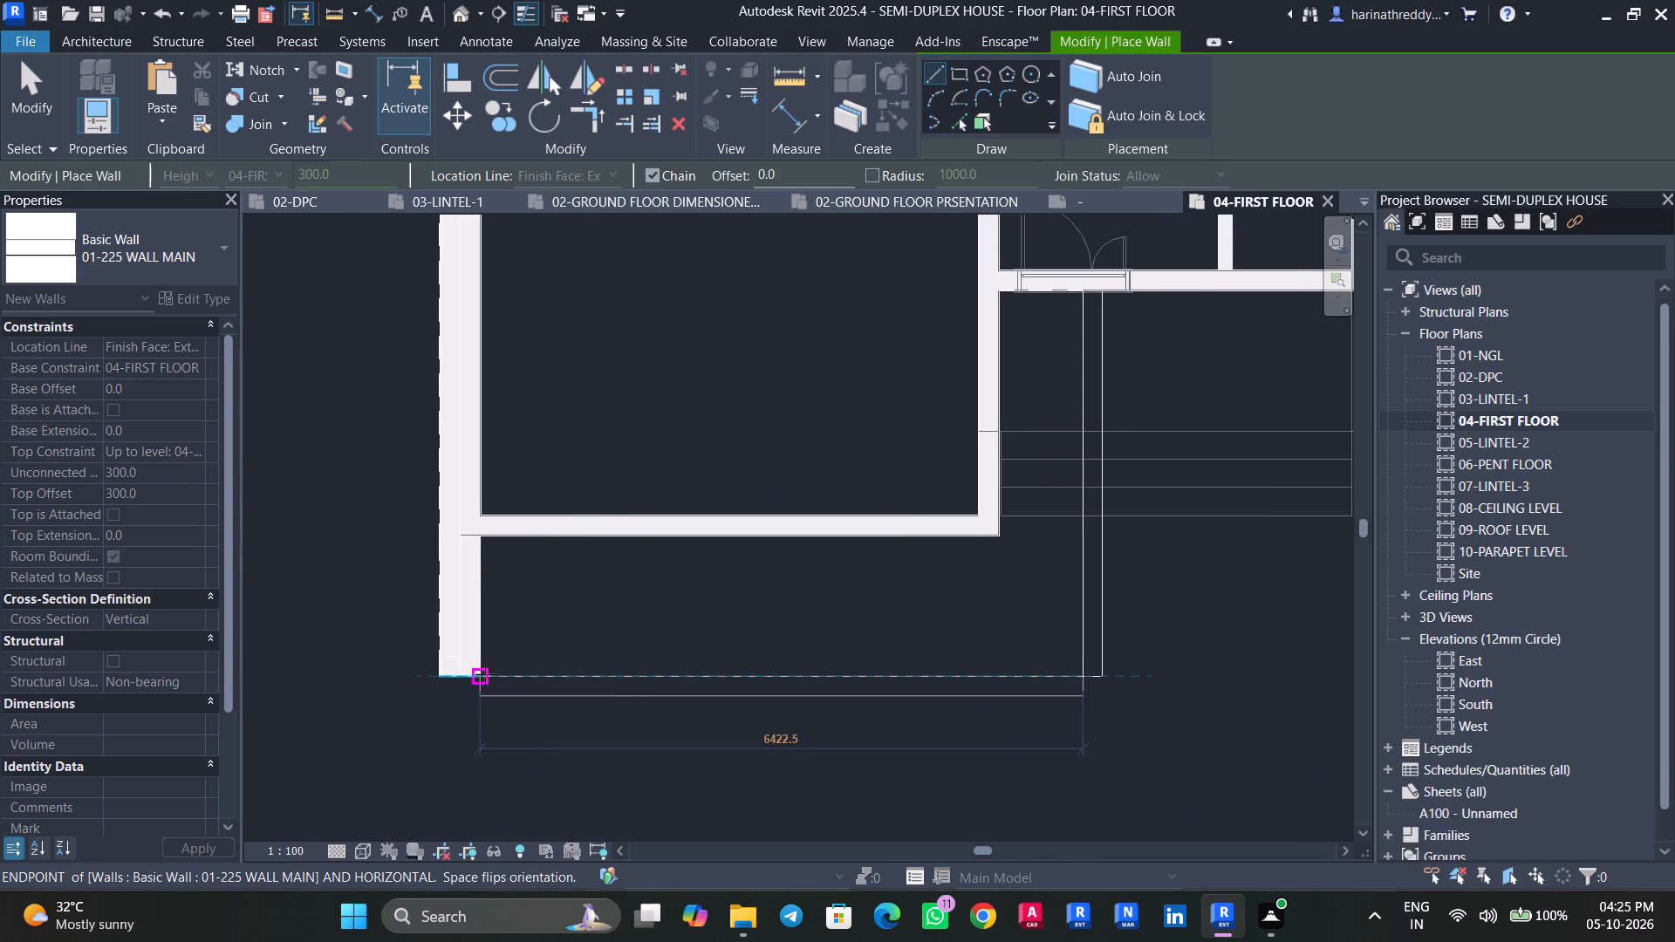
pyautogui.press('Escape')
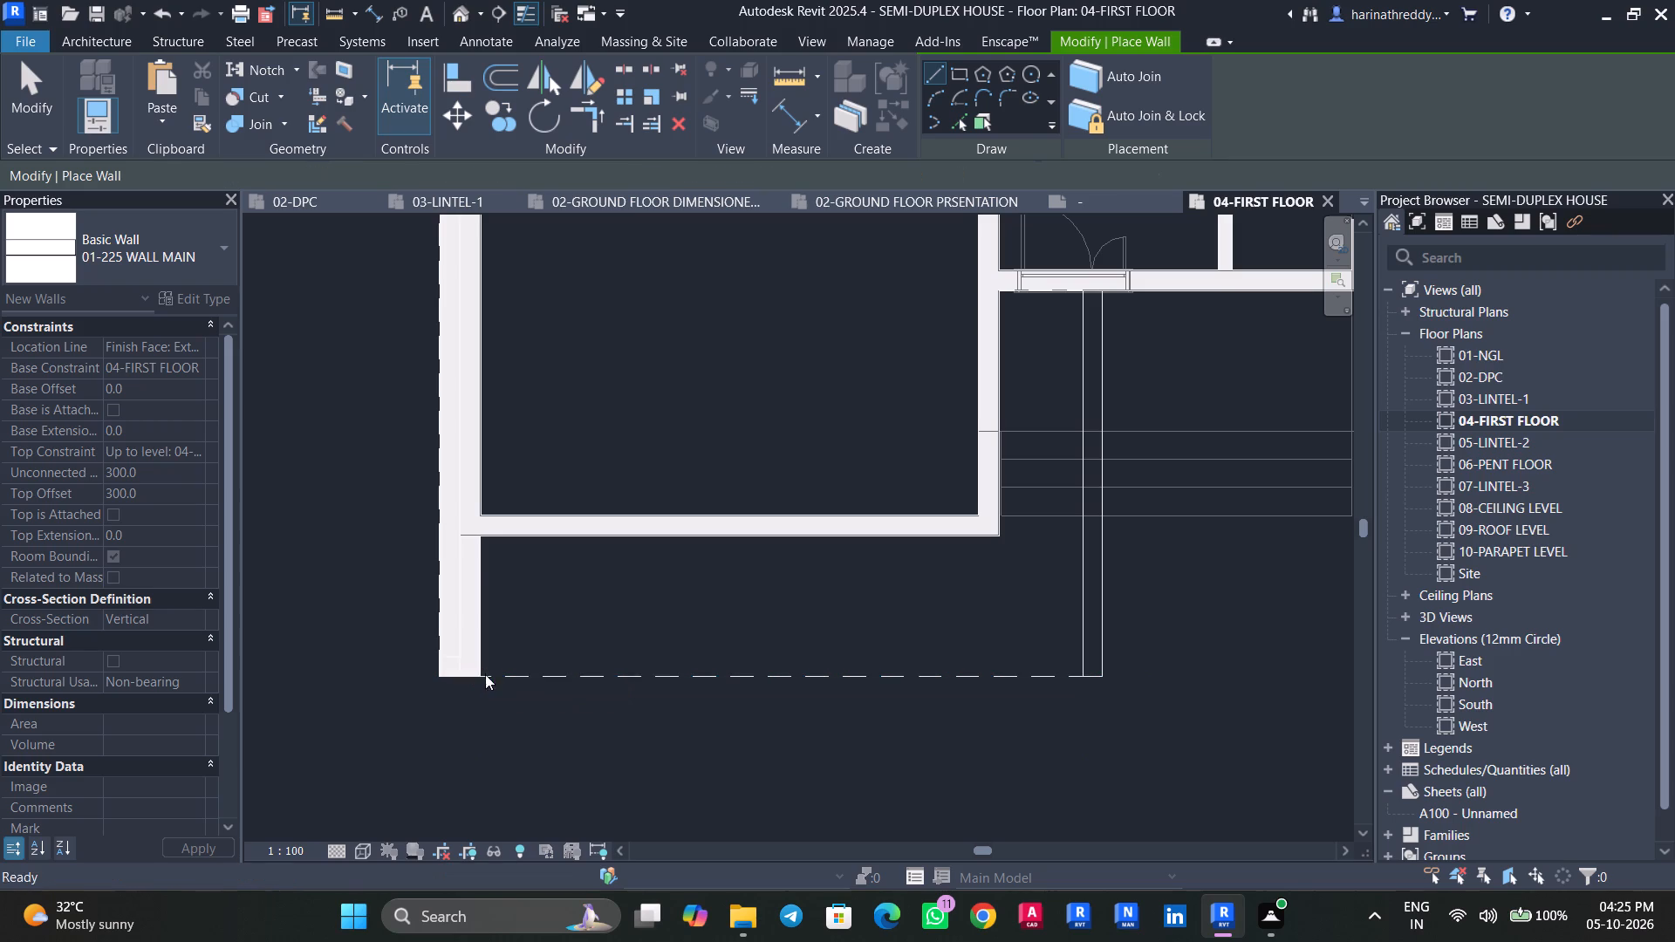
pyautogui.press('Escape')
pyautogui.press('Escape')
pyautogui.click(1098, 621)
pyautogui.press('space')
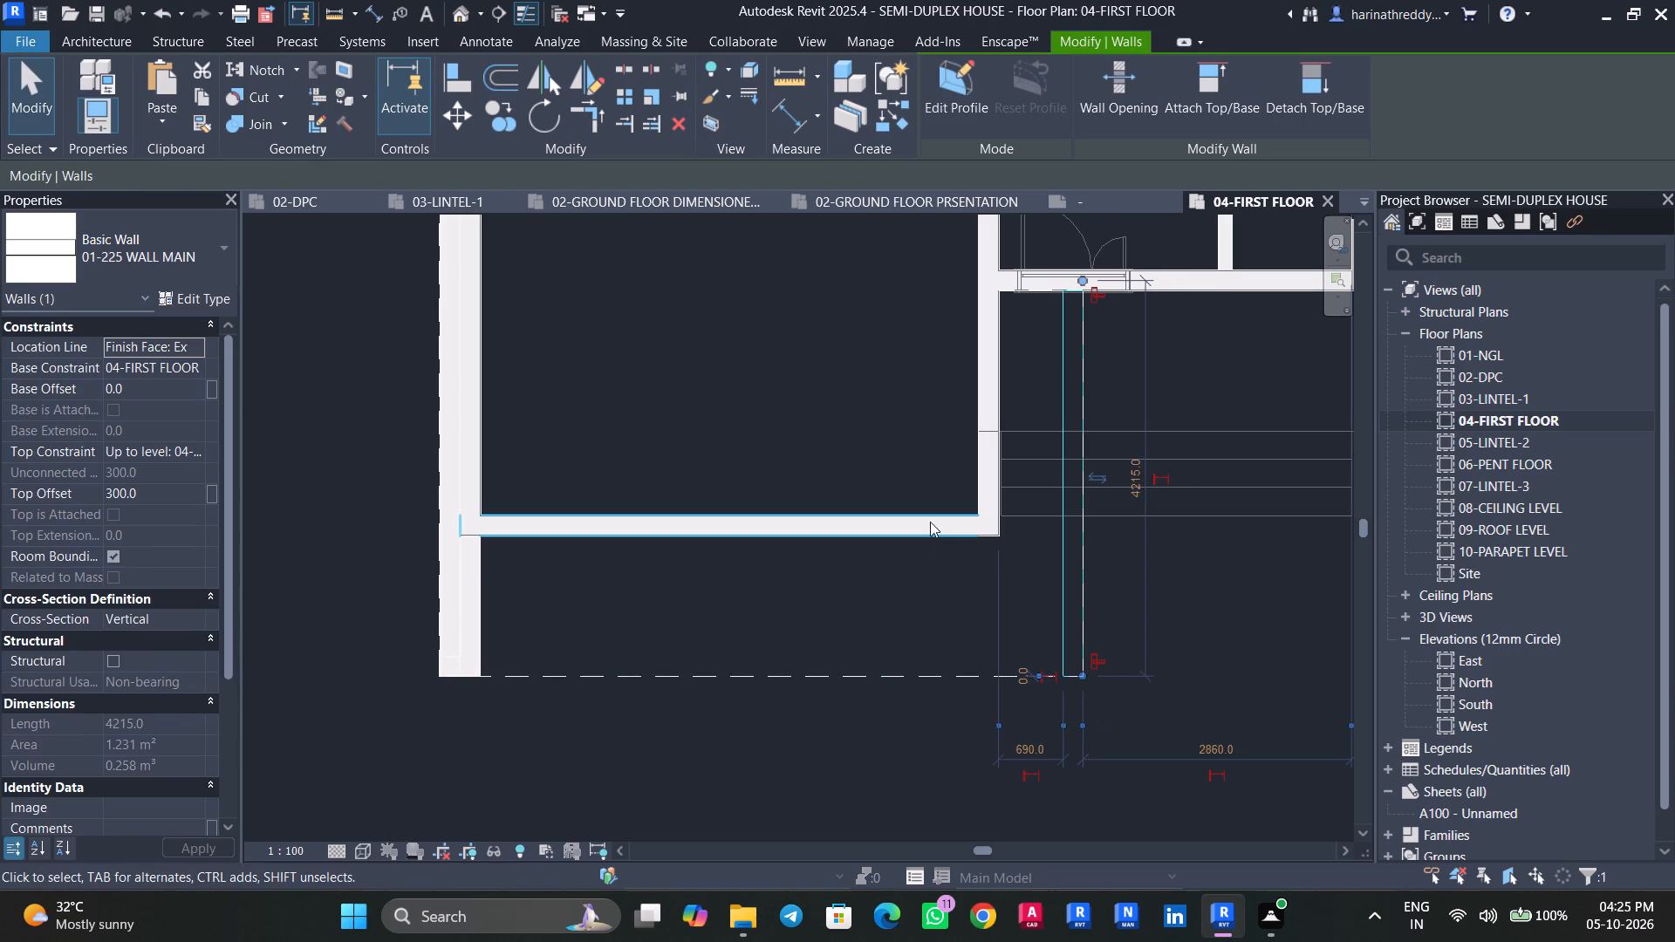
# Draw a wall 4500 mm west along the southern overhead line from the new eastern wall's southern end.
pyautogui.press('w')
pyautogui.press('a')
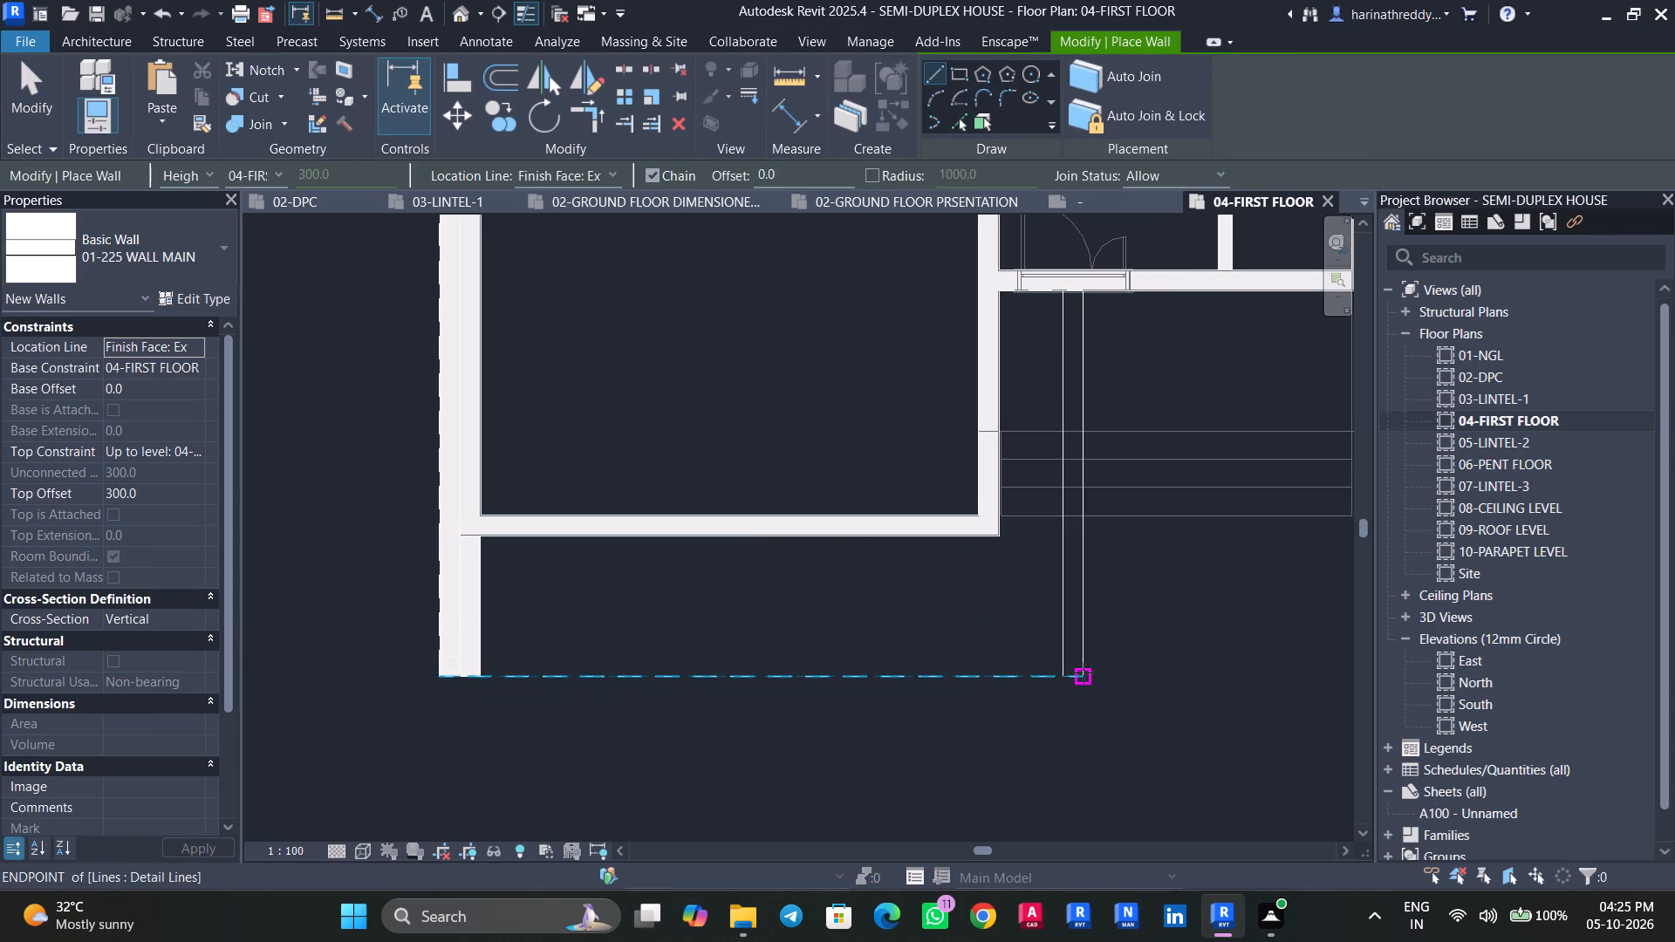
pyautogui.click(1060, 675)
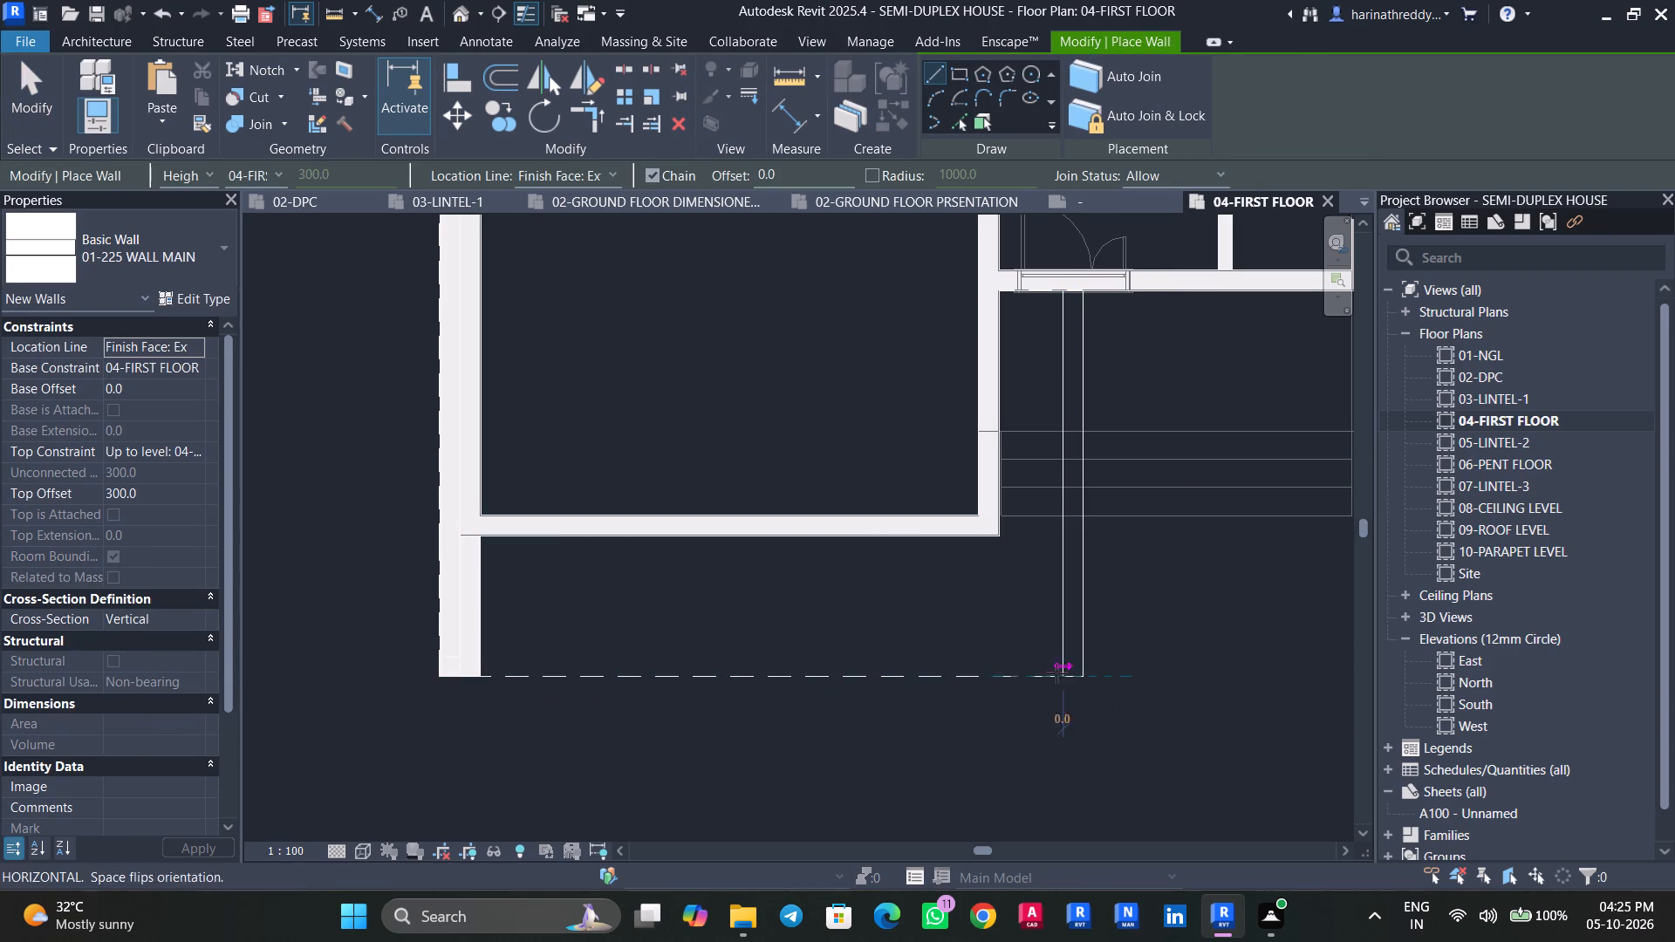
pyautogui.click(638, 670)
pyautogui.press('Escape')
pyautogui.press('Escape')
pyautogui.press('Escape')
# Draw a 45° overhead detail line, about 2121 mm long, from the western extension's southeast corner to the room's south wall.
pyautogui.scroll(5, 598, 703)
pyautogui.moveTo(605, 708); pyautogui.dragTo(708, 779, button='middle')
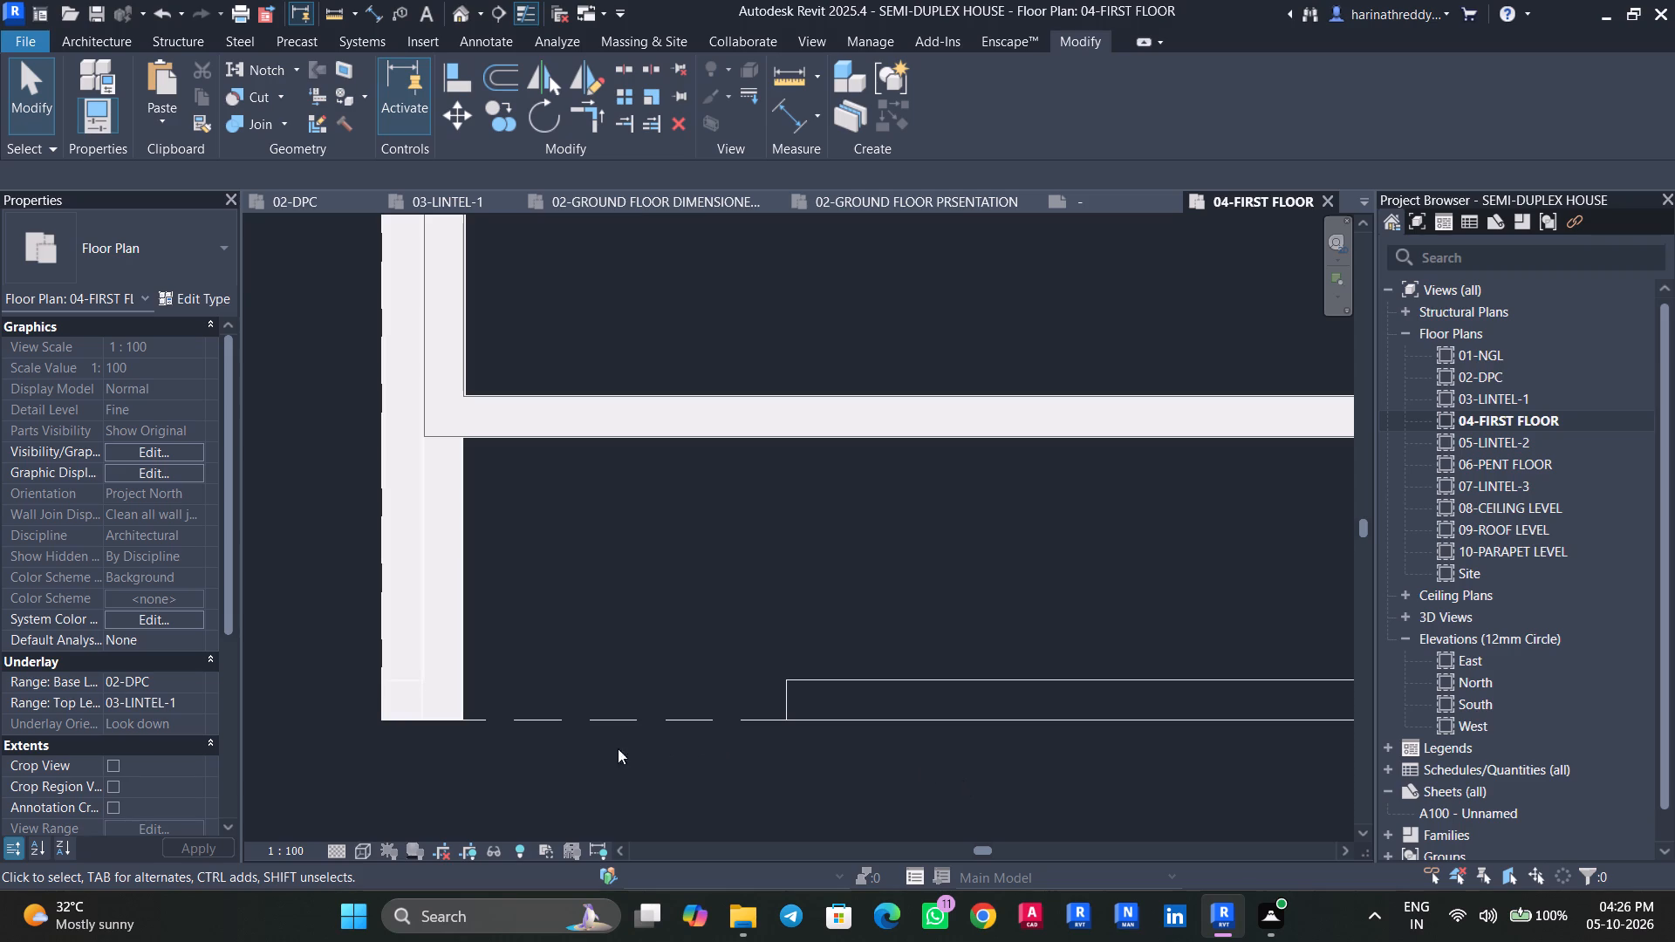
pyautogui.press('d')
pyautogui.press('l')
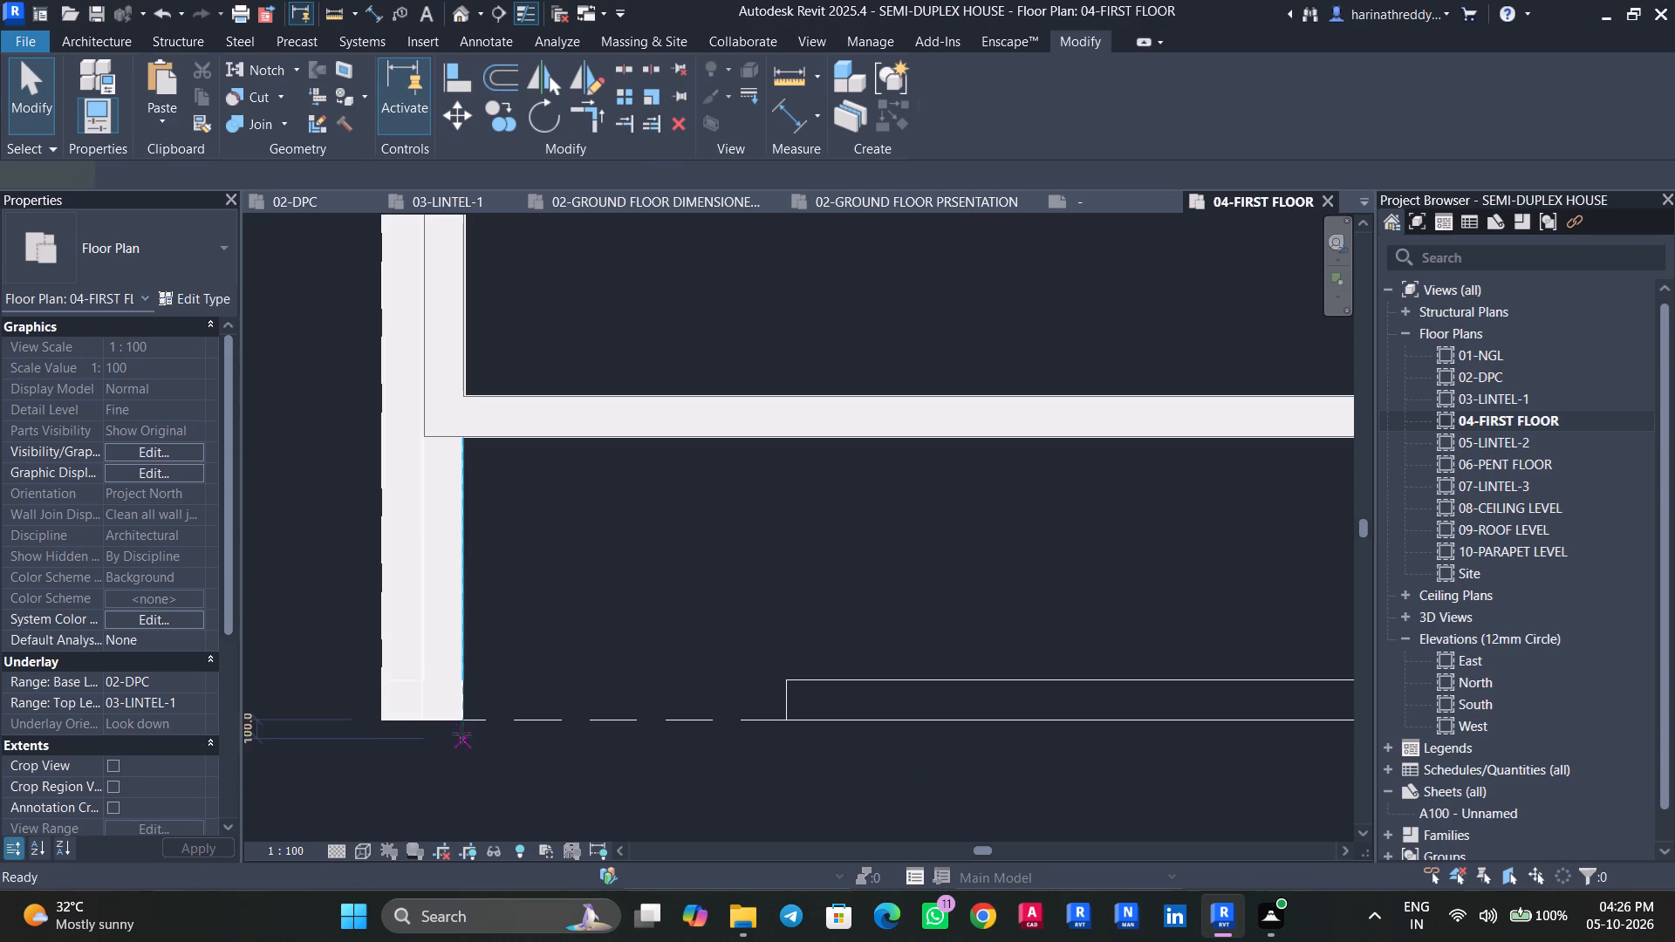
pyautogui.click(461, 720)
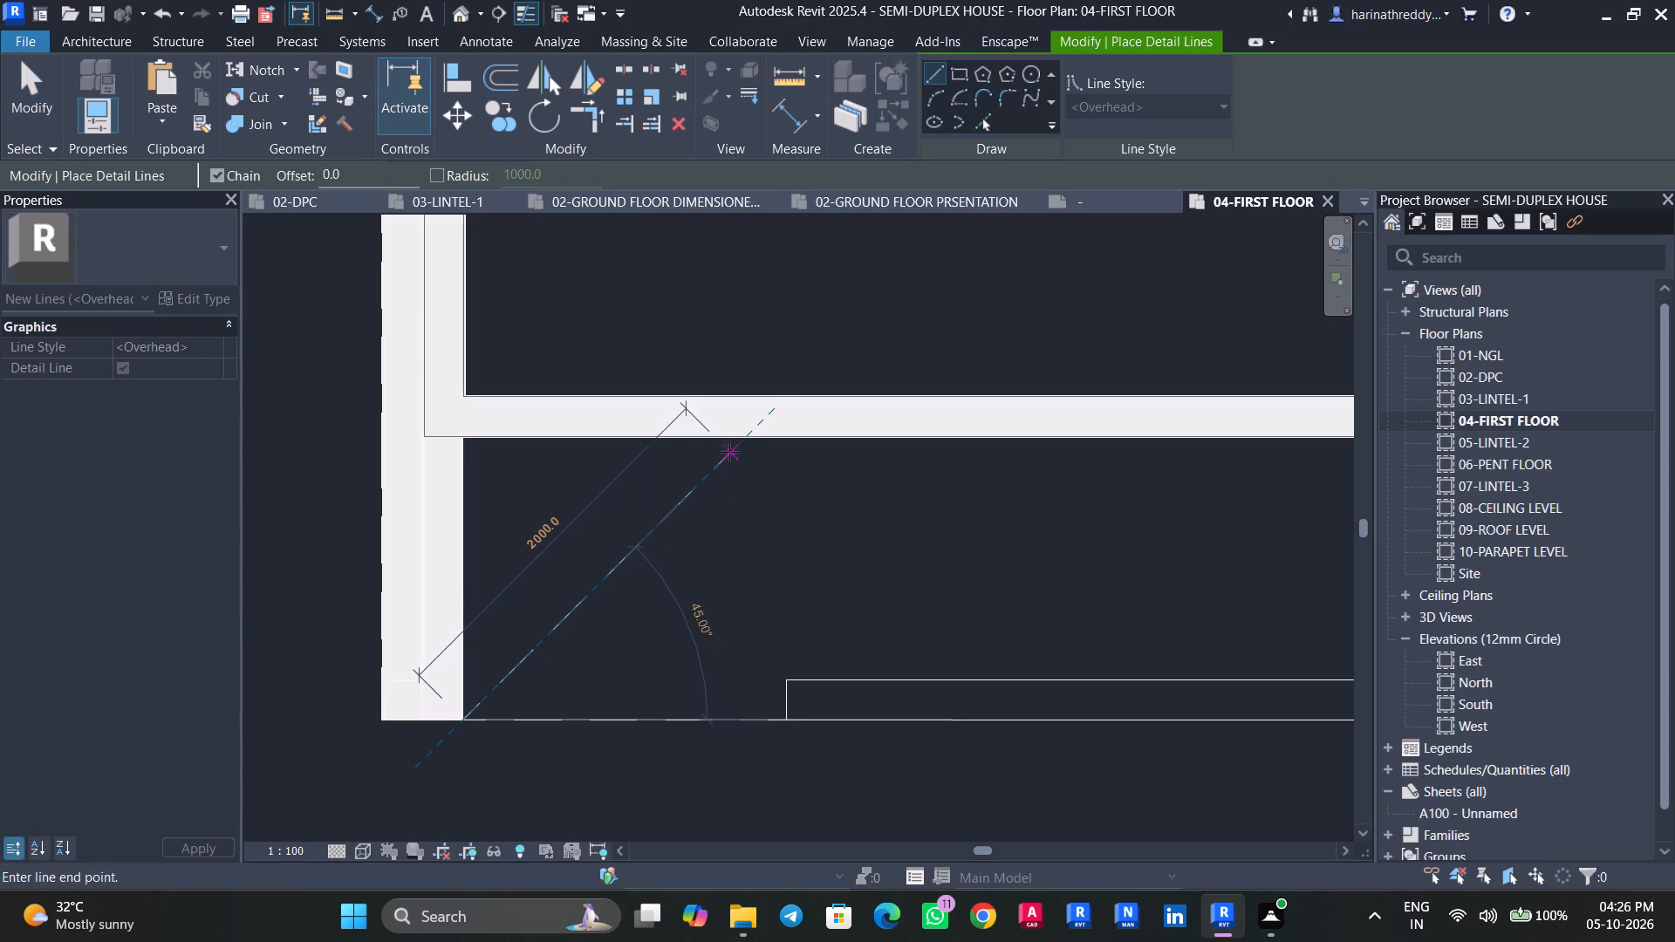
pyautogui.click(727, 437)
pyautogui.press('Escape')
pyautogui.press('Escape')
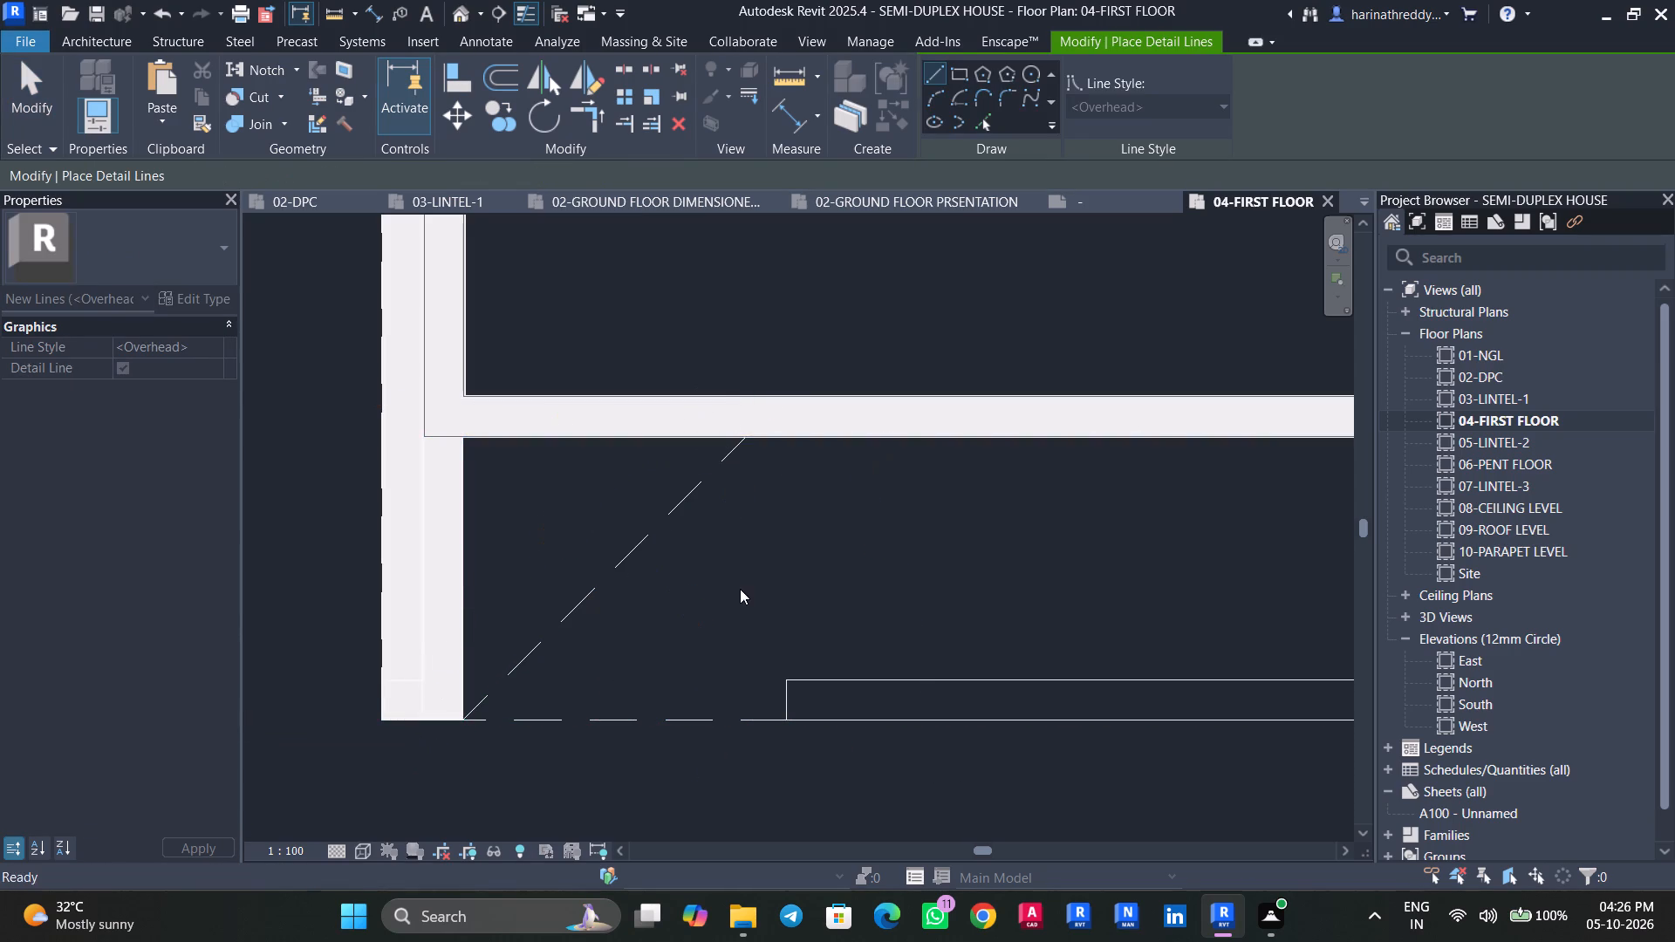
# Draw a wall along the diagonal line with top constraint 06-PENT FLOOR, flipped to the line's northwest side.
pyautogui.press('w')
pyautogui.press('a')
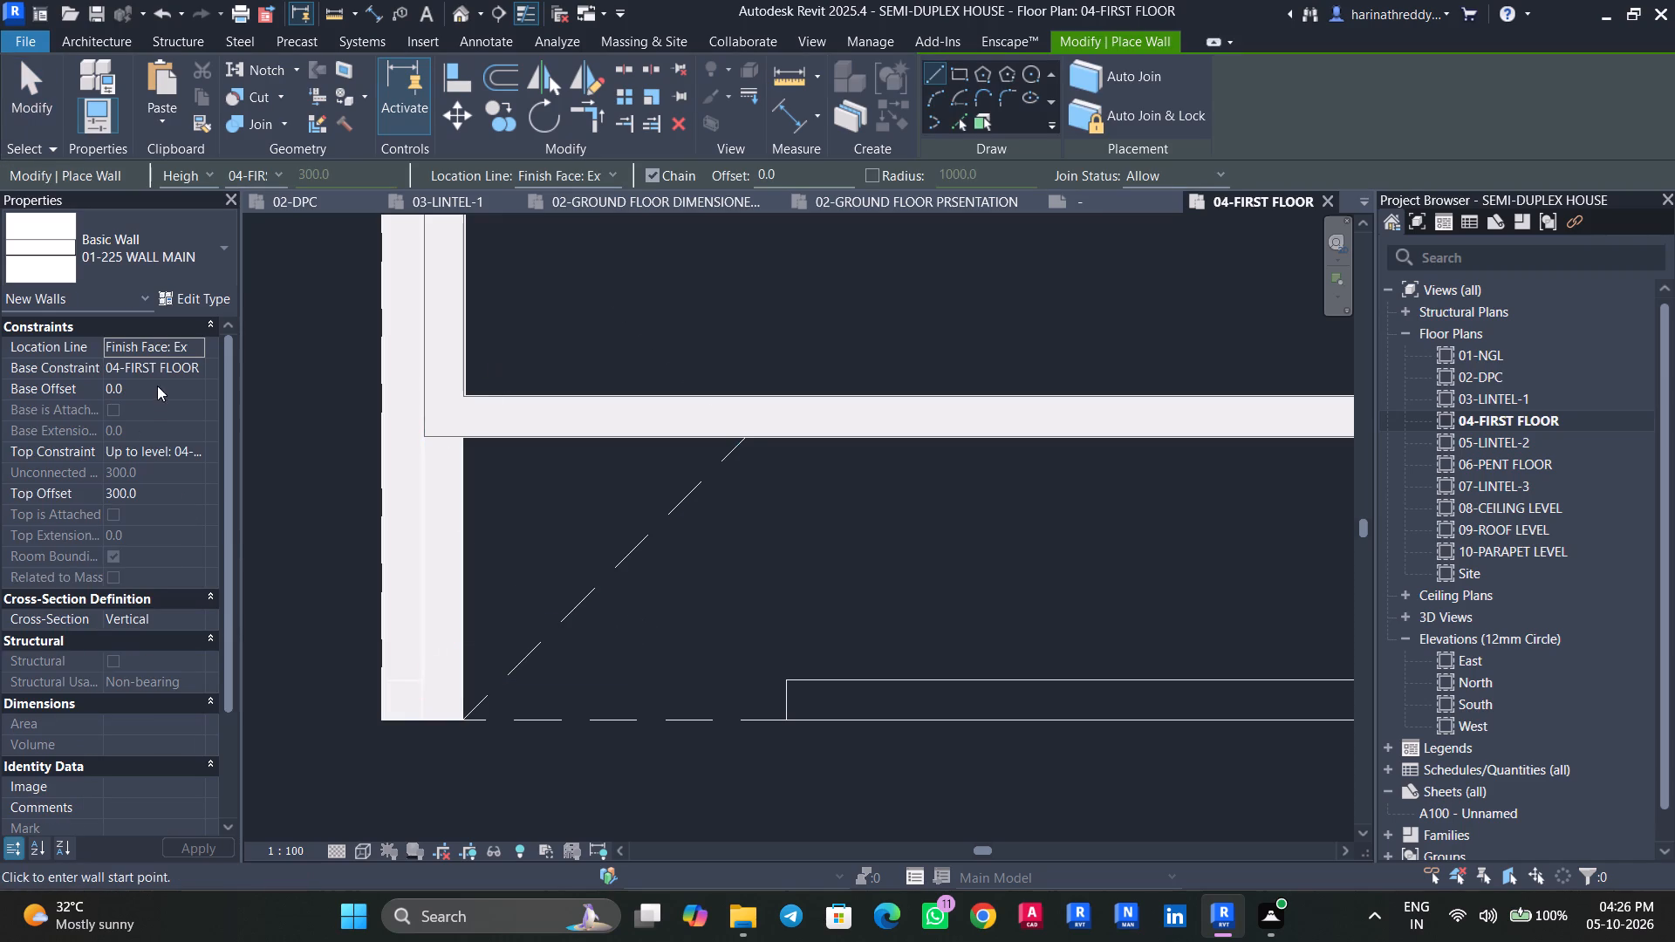
pyautogui.click(157, 386)
pyautogui.press('Escape')
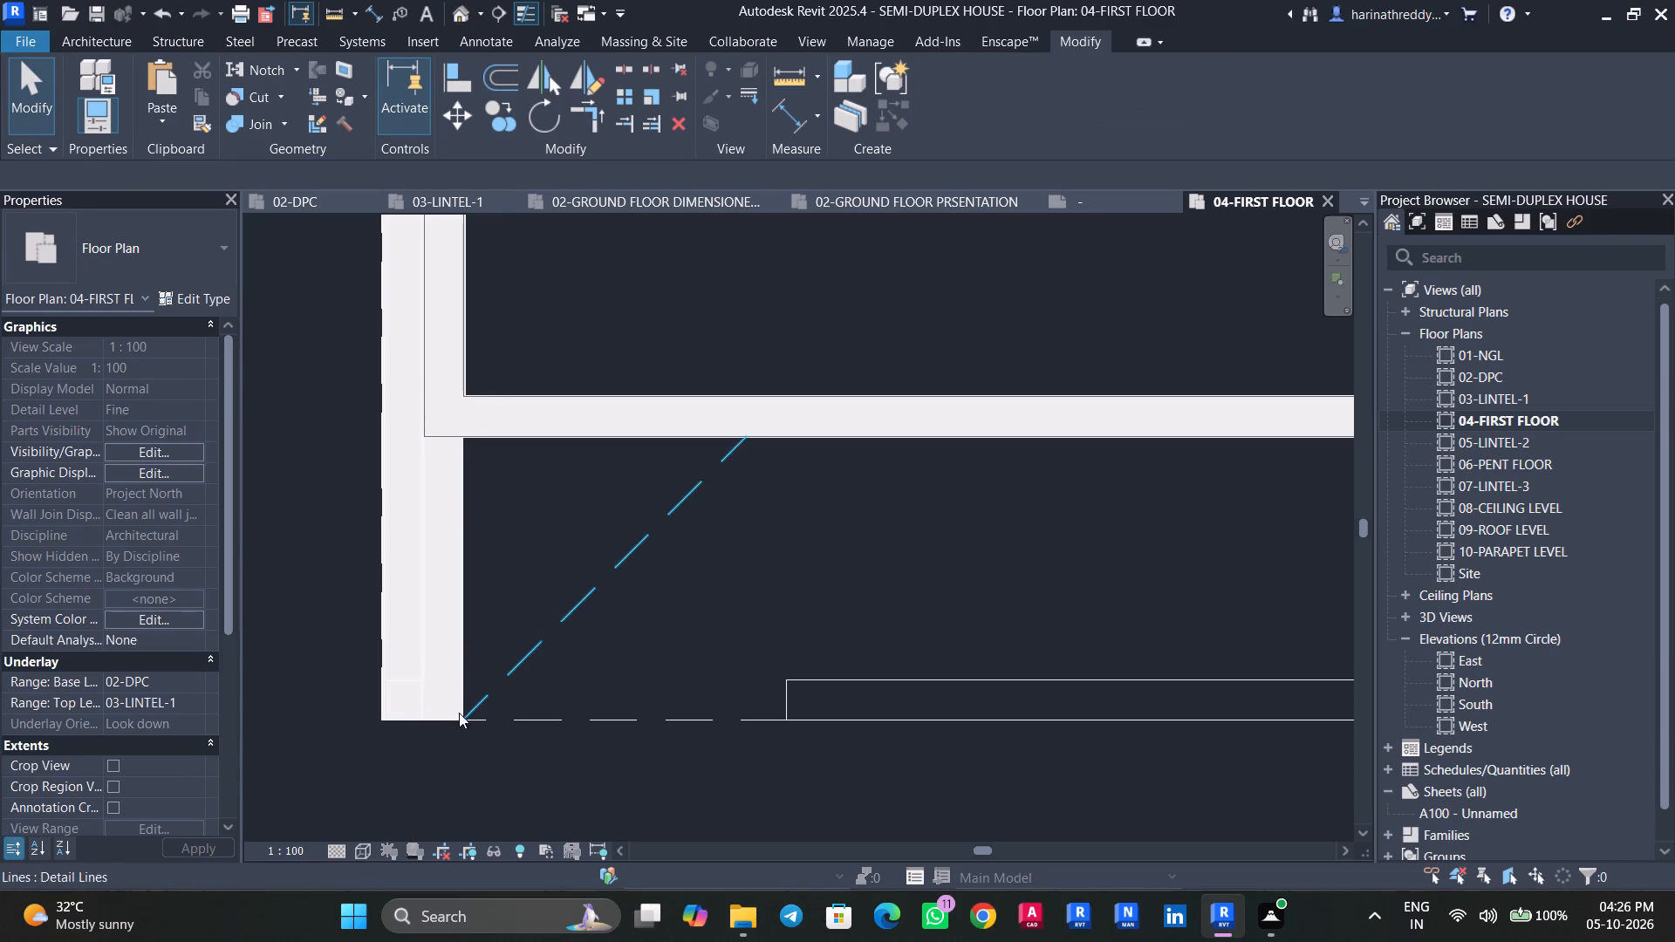
pyautogui.write('WA')
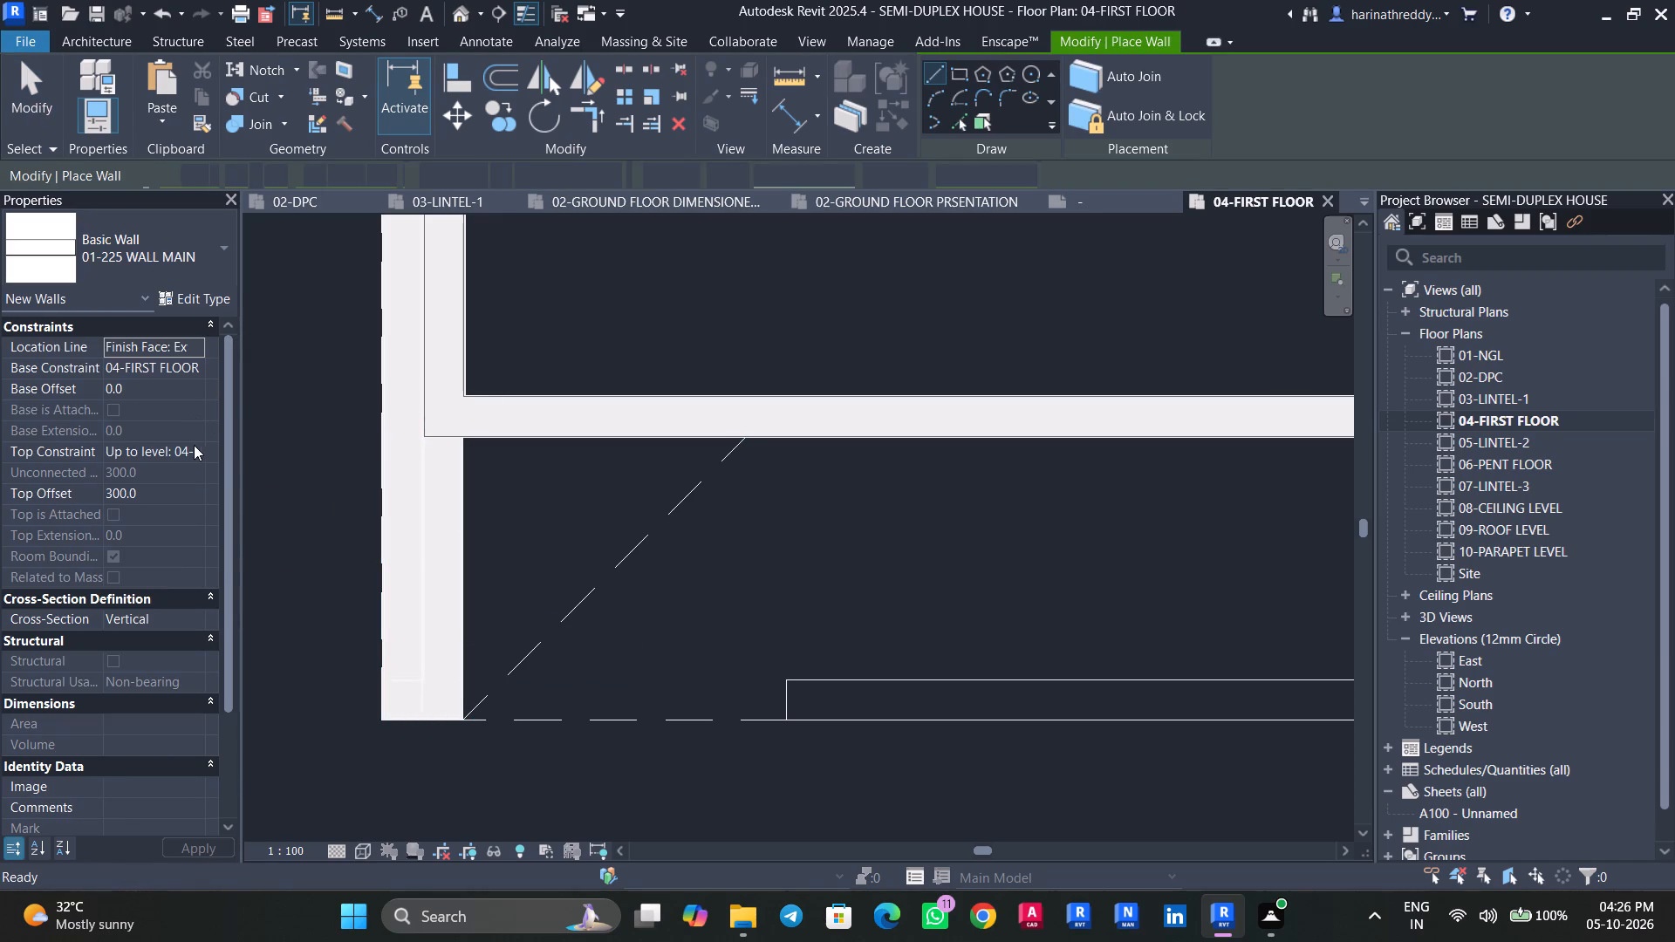
pyautogui.click(194, 447)
pyautogui.scroll(-1, 192, 556)
pyautogui.click(202, 526)
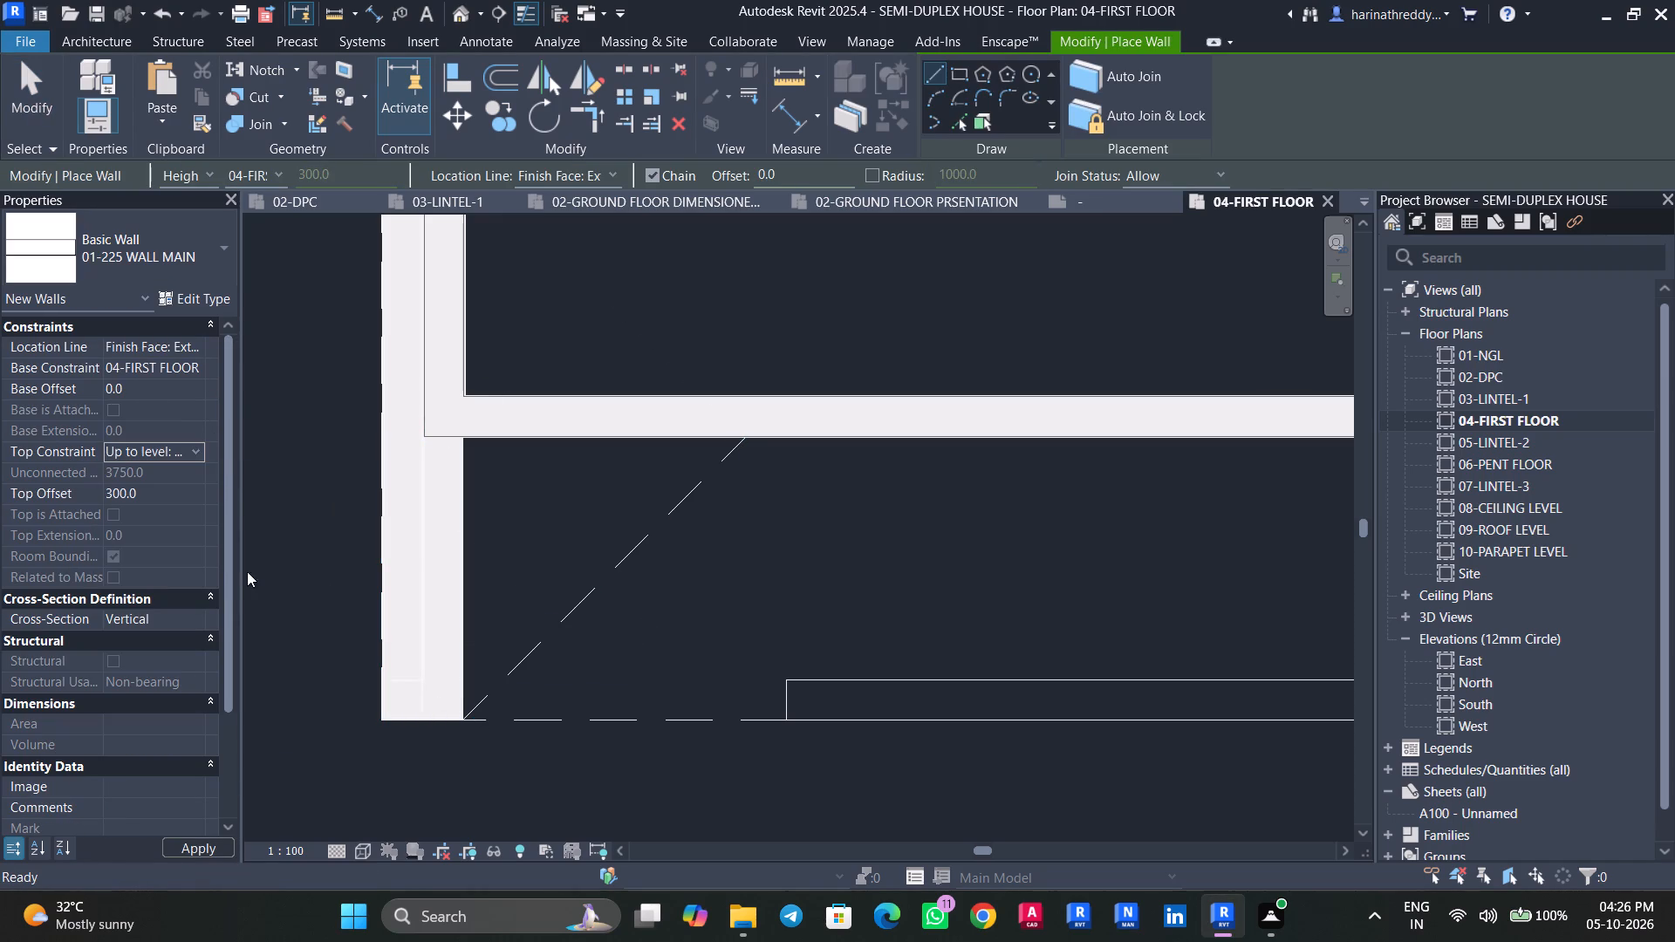
pyautogui.click(461, 720)
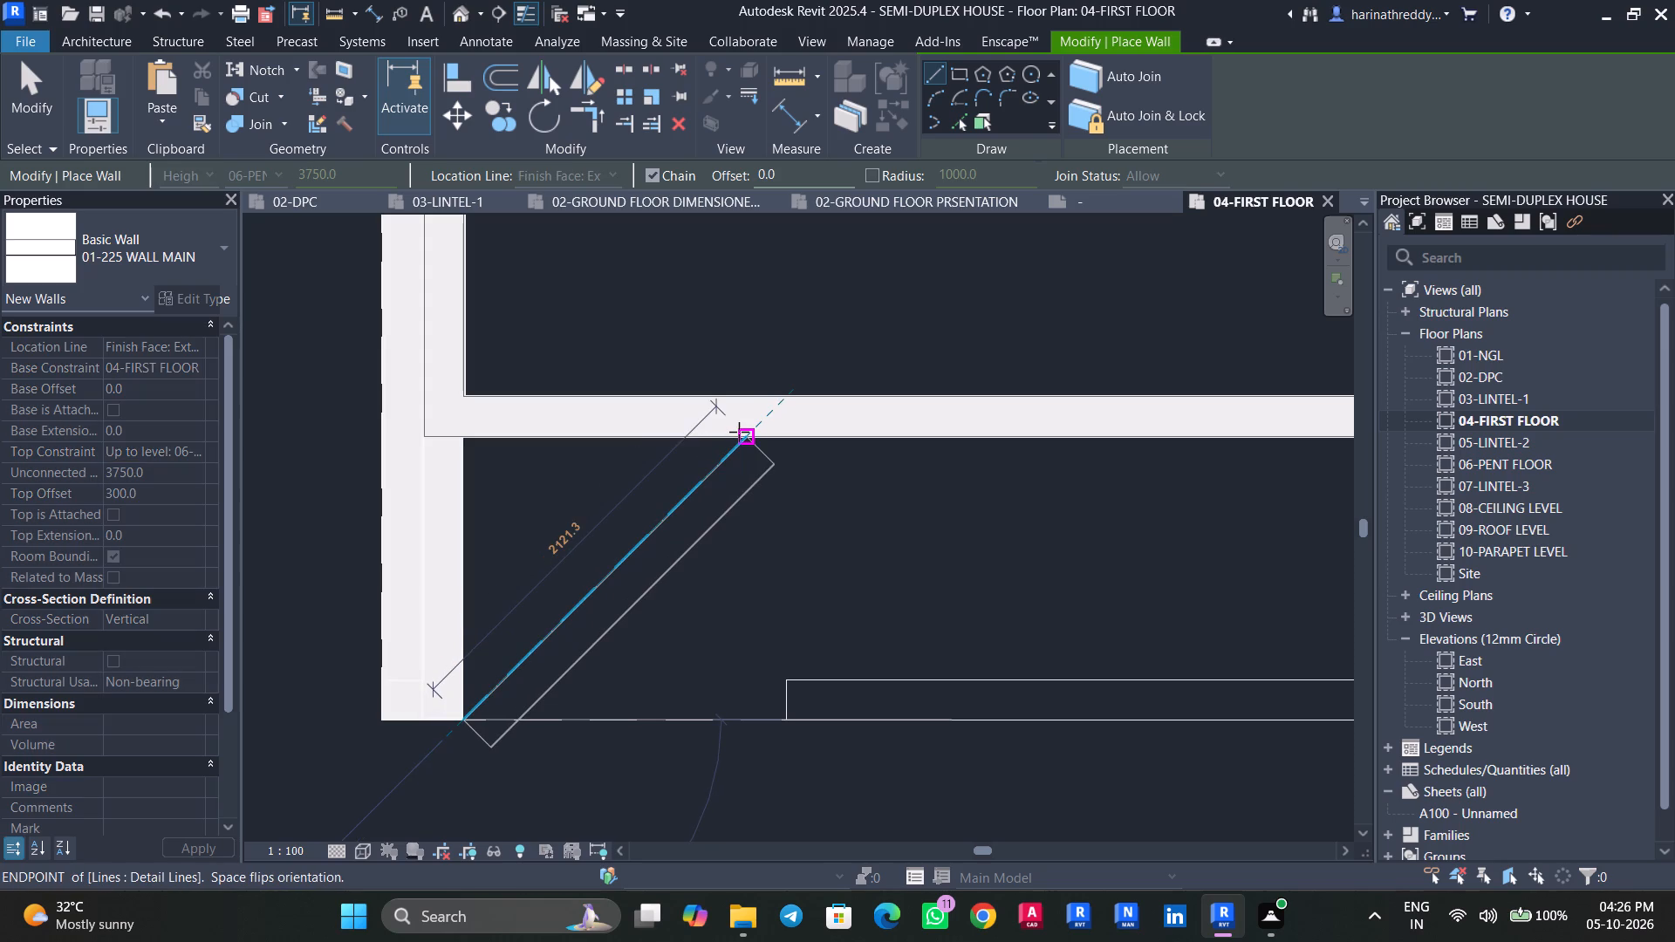
pyautogui.press('space')
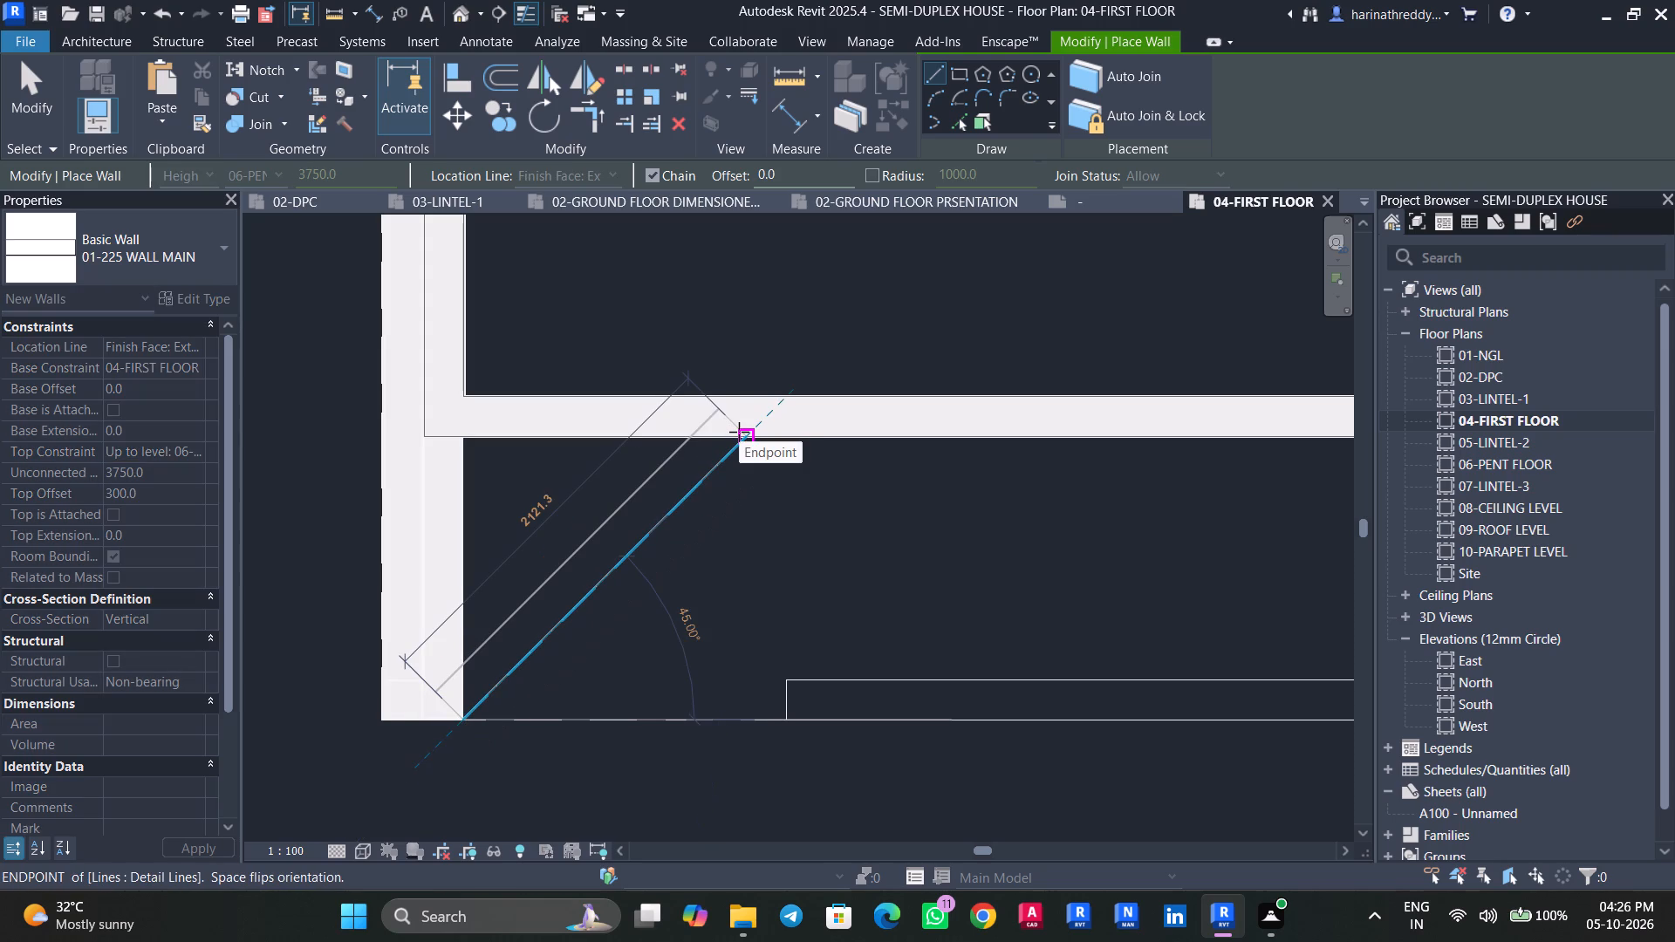
pyautogui.click(739, 432)
pyautogui.press('Escape')
pyautogui.press('Escape')
pyautogui.click(571, 544)
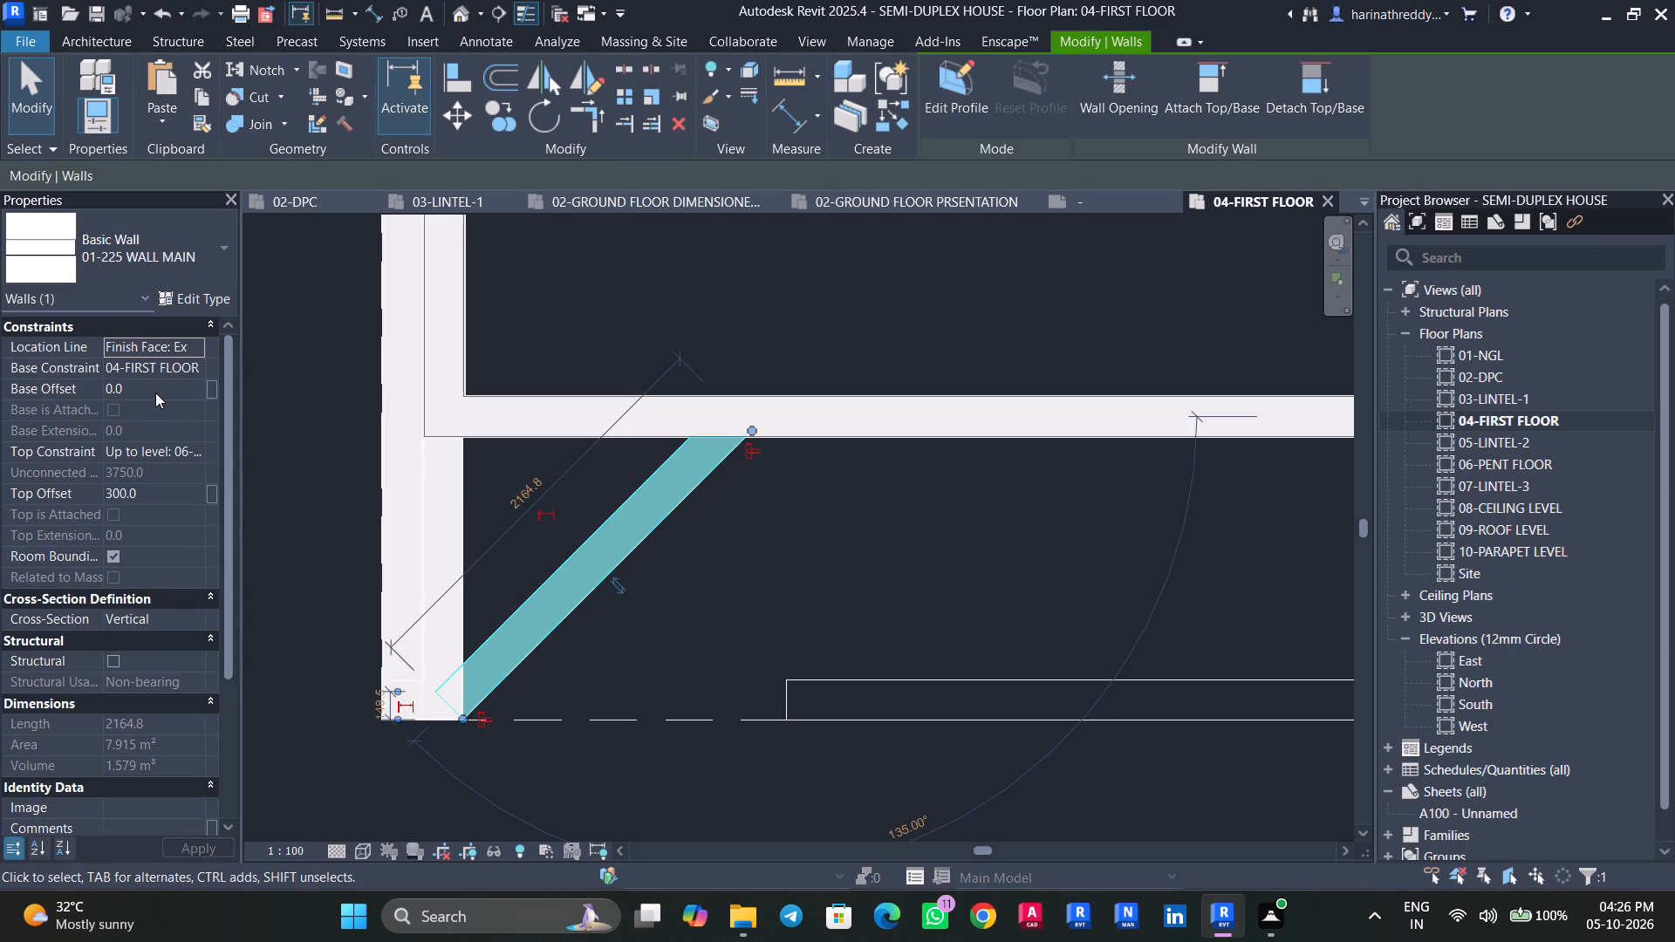
pyautogui.press('Escape')
pyautogui.press('Escape')
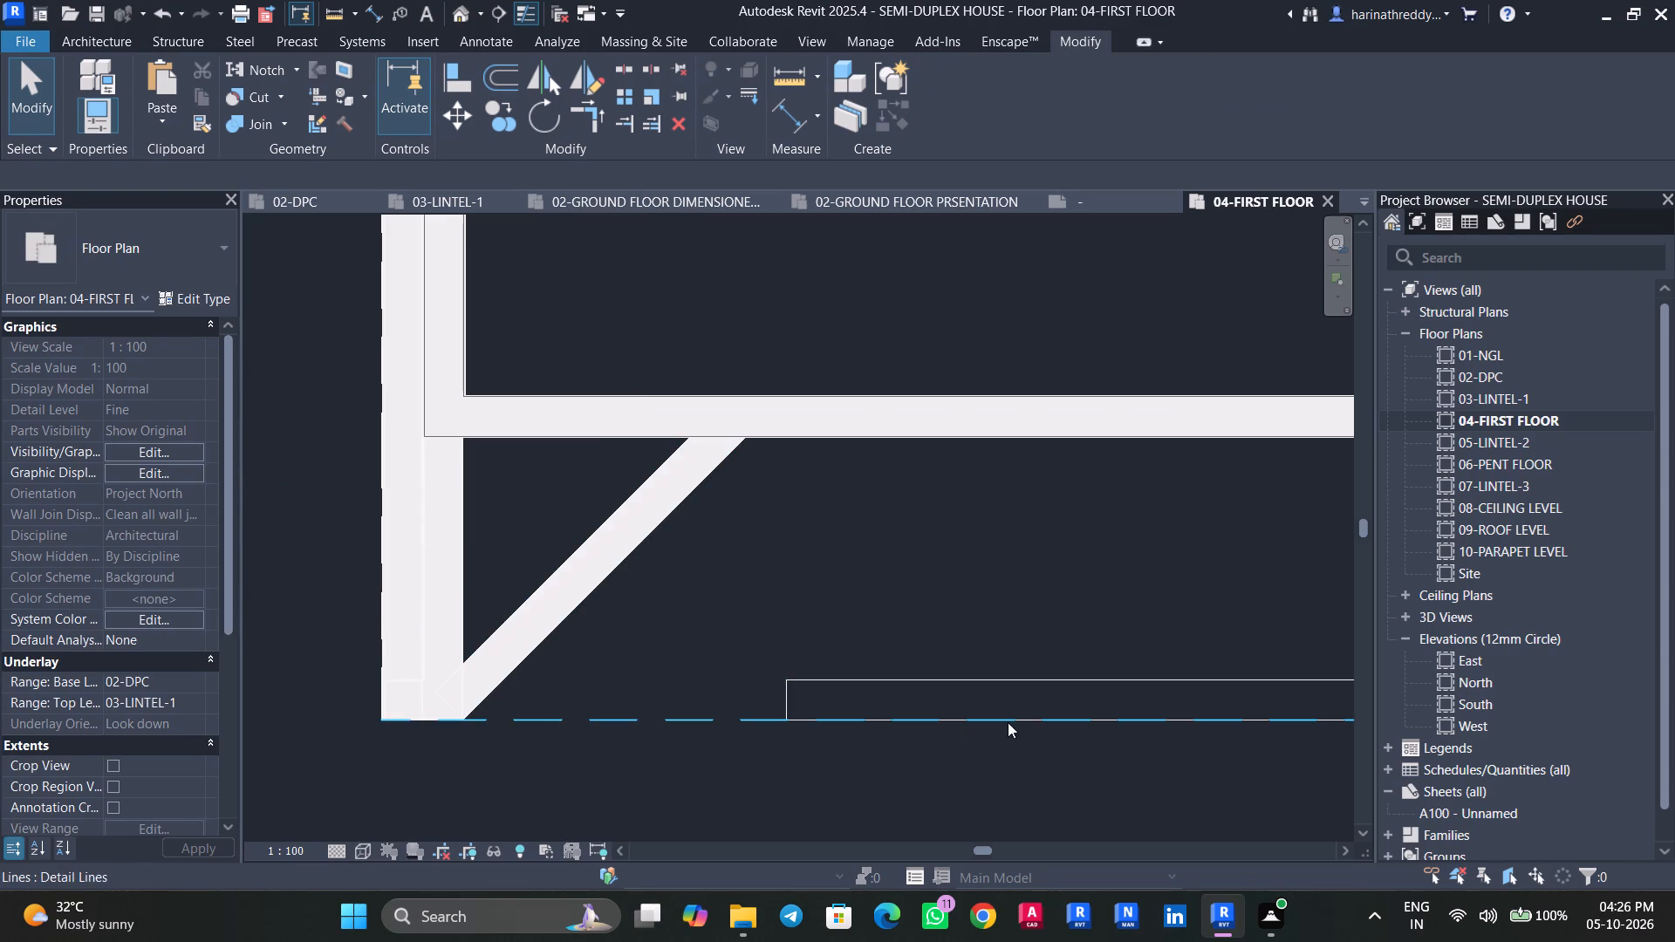
# Stretch the low southern wall's west end to the diagonal wall's southern corner.
pyautogui.click(962, 691)
pyautogui.moveTo(785, 717); pyautogui.dragTo(475, 720)
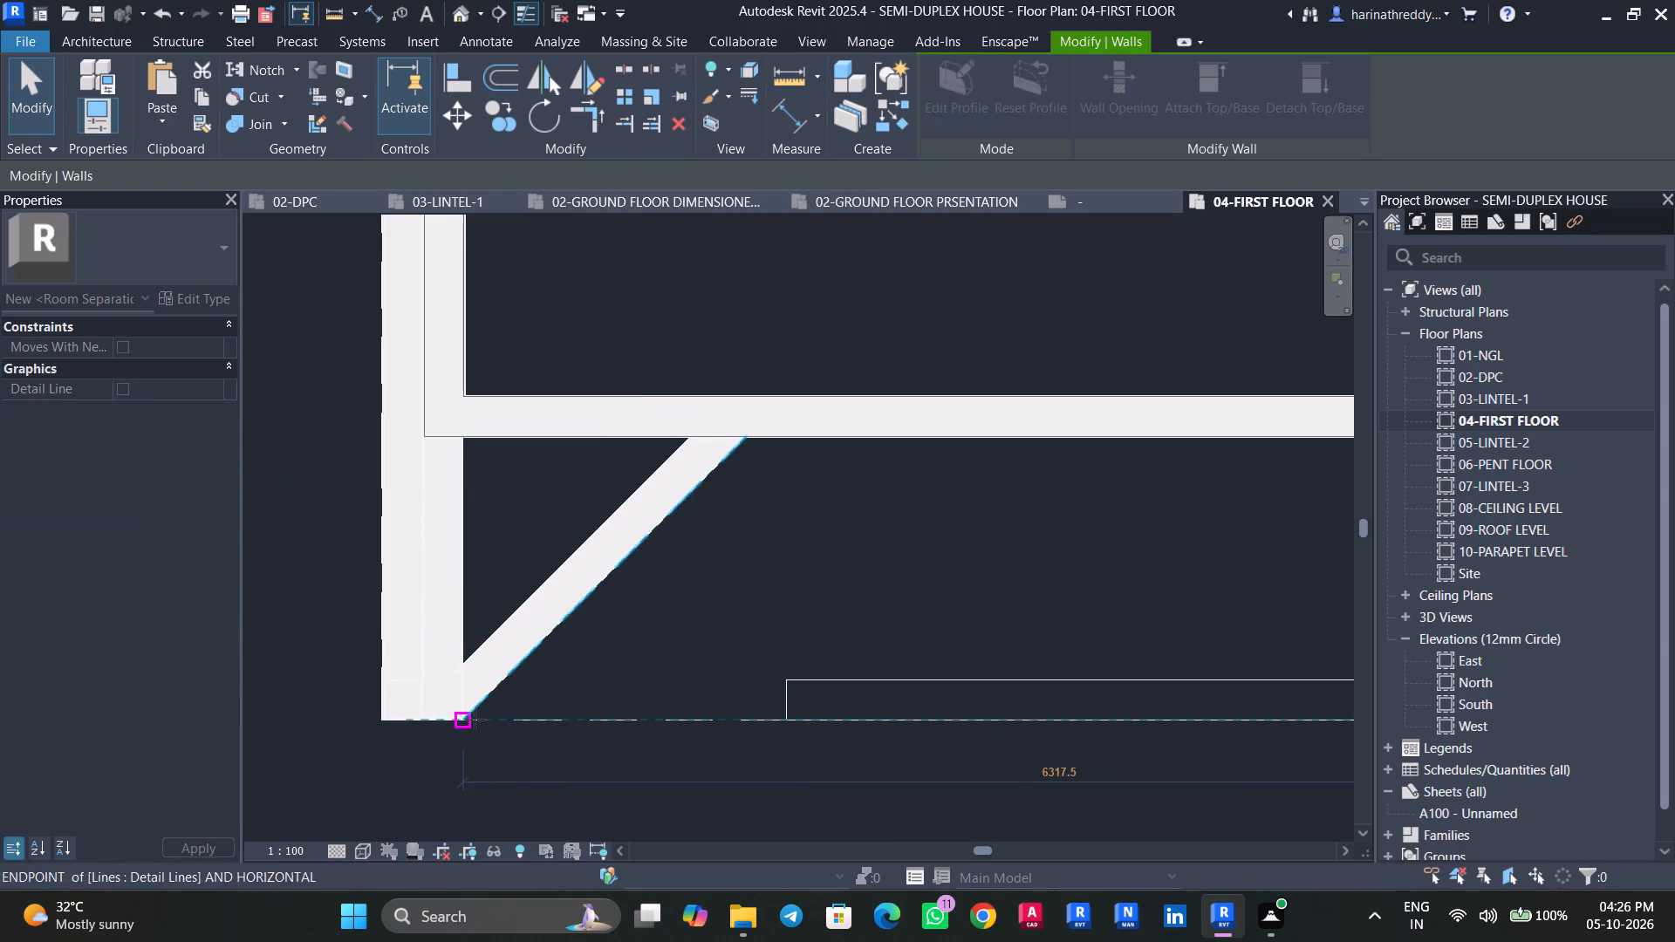
pyautogui.moveTo(475, 720); pyautogui.dragTo(471, 720)
pyautogui.press('Escape')
pyautogui.press('Escape')
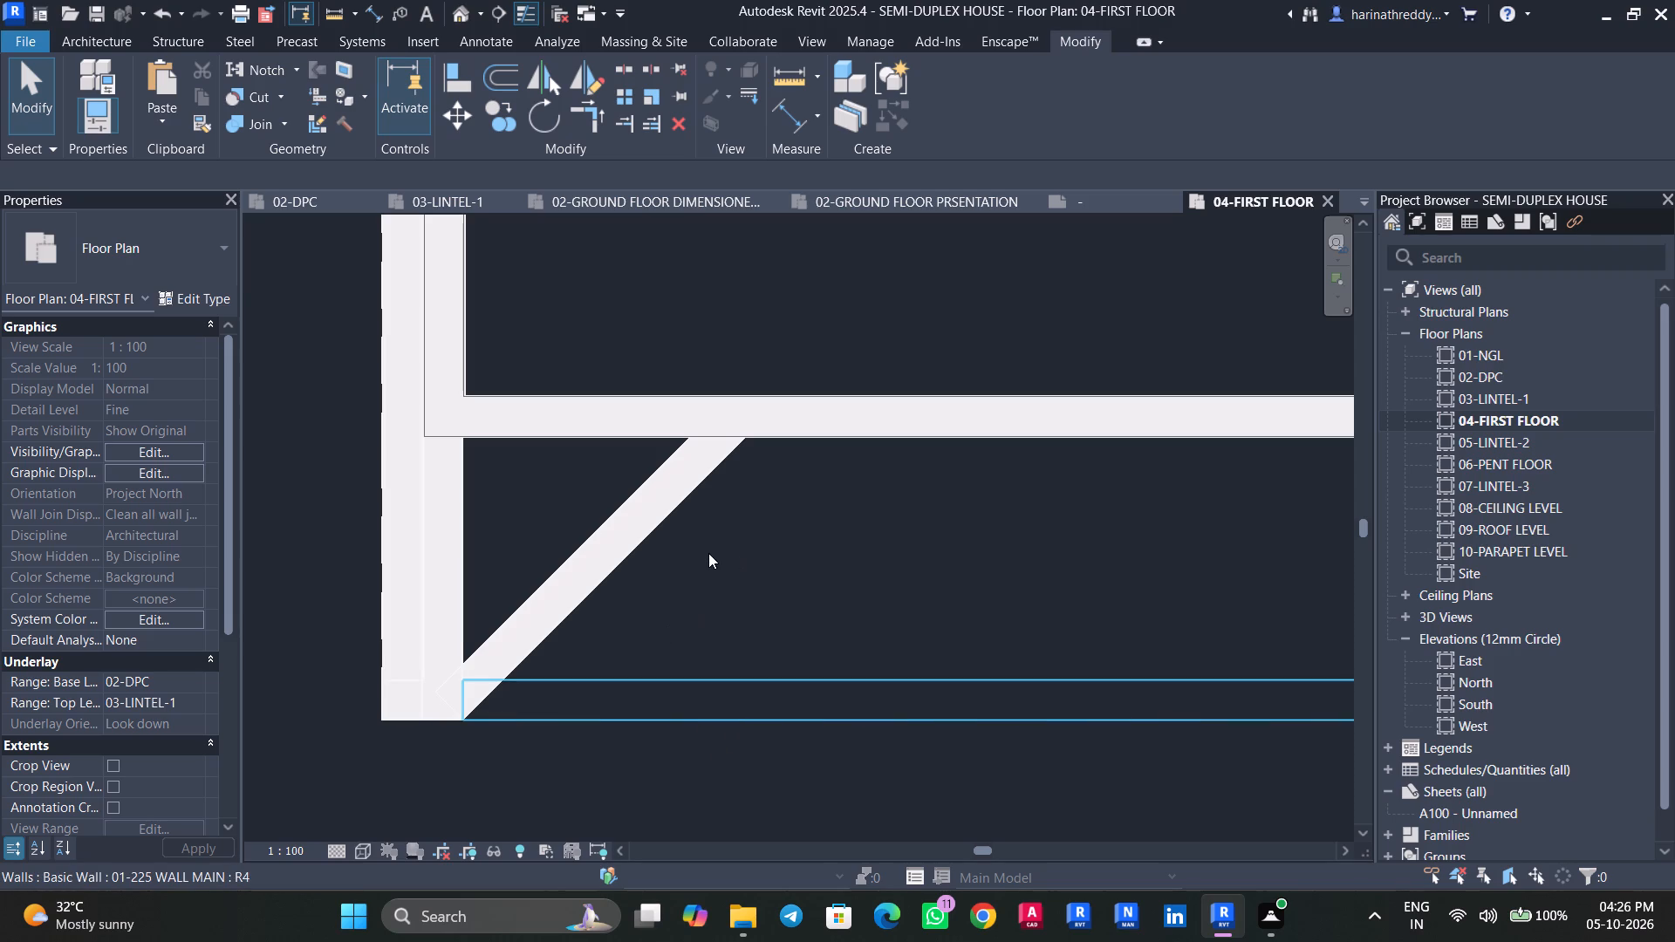
# Shorten the room's south wall from its west end so that it meets the diagonal wall's northern end.
pyautogui.click(634, 535)
pyautogui.press('Escape')
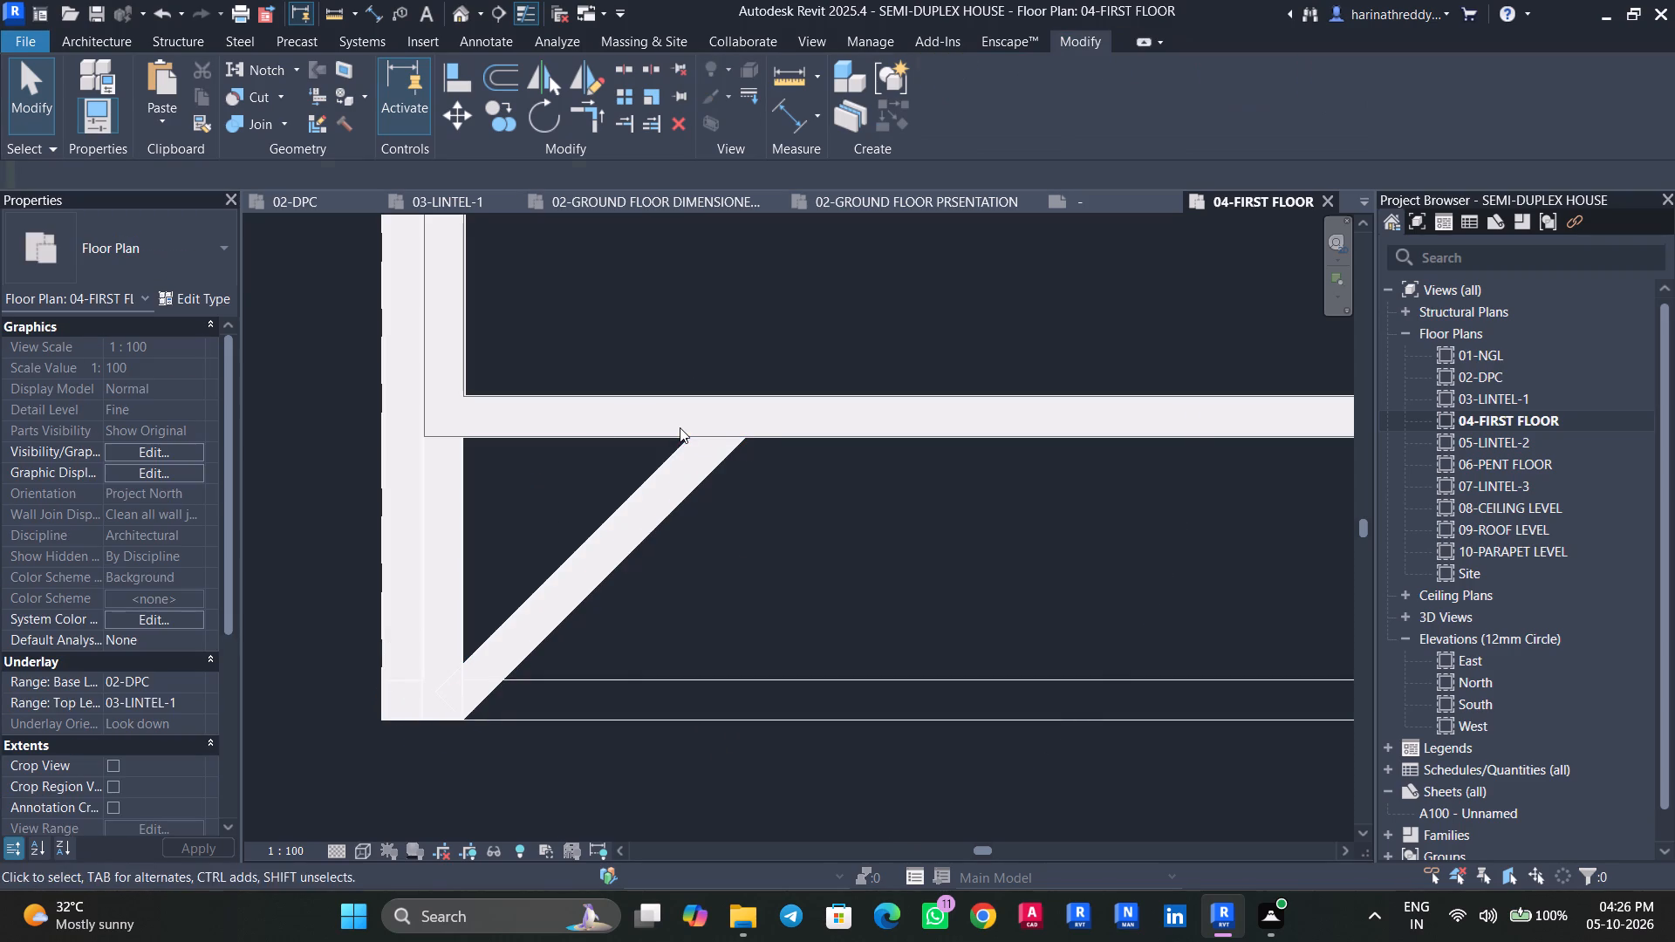
pyautogui.click(680, 427)
pyautogui.press('Escape')
pyautogui.click(659, 413)
pyautogui.moveTo(441, 410); pyautogui.dragTo(738, 424)
pyautogui.press('Escape')
pyautogui.press('Escape')
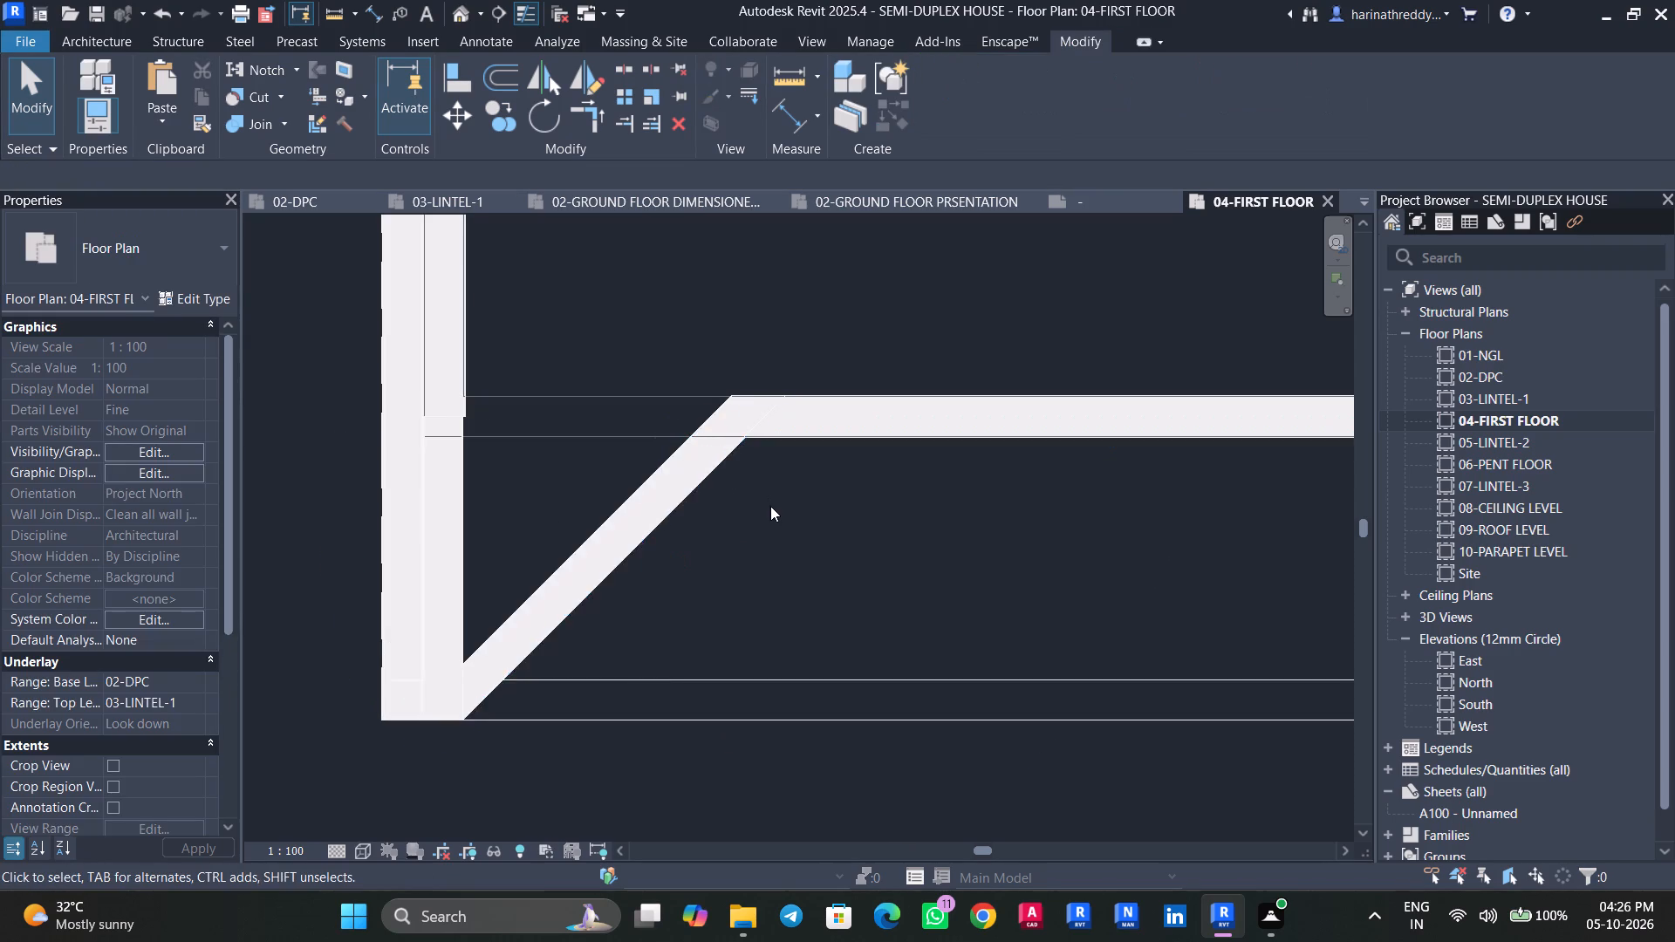
# Examine the southern extension's diagonal wall and low perimeter walls in plan and in the 3D view.
pyautogui.scroll(-4, 770, 506)
pyautogui.moveTo(770, 506); pyautogui.dragTo(667, 645, button='middle')
pyautogui.scroll(-8, 666, 645)
pyautogui.scroll(3, 605, 638)
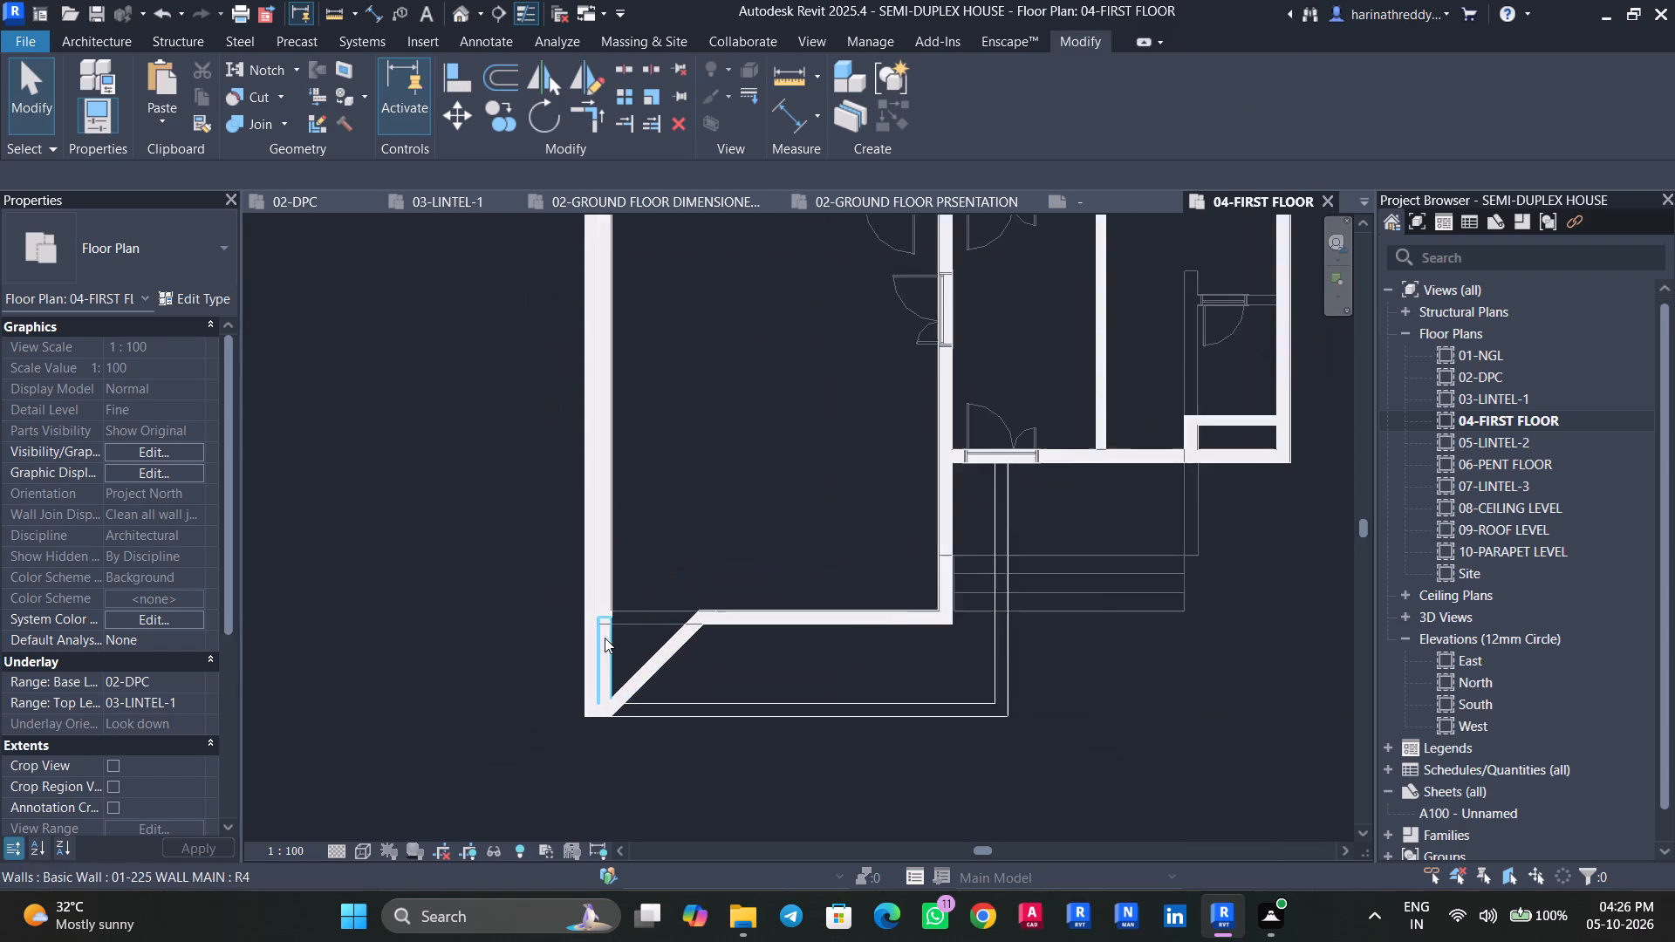
pyautogui.scroll(5, 605, 638)
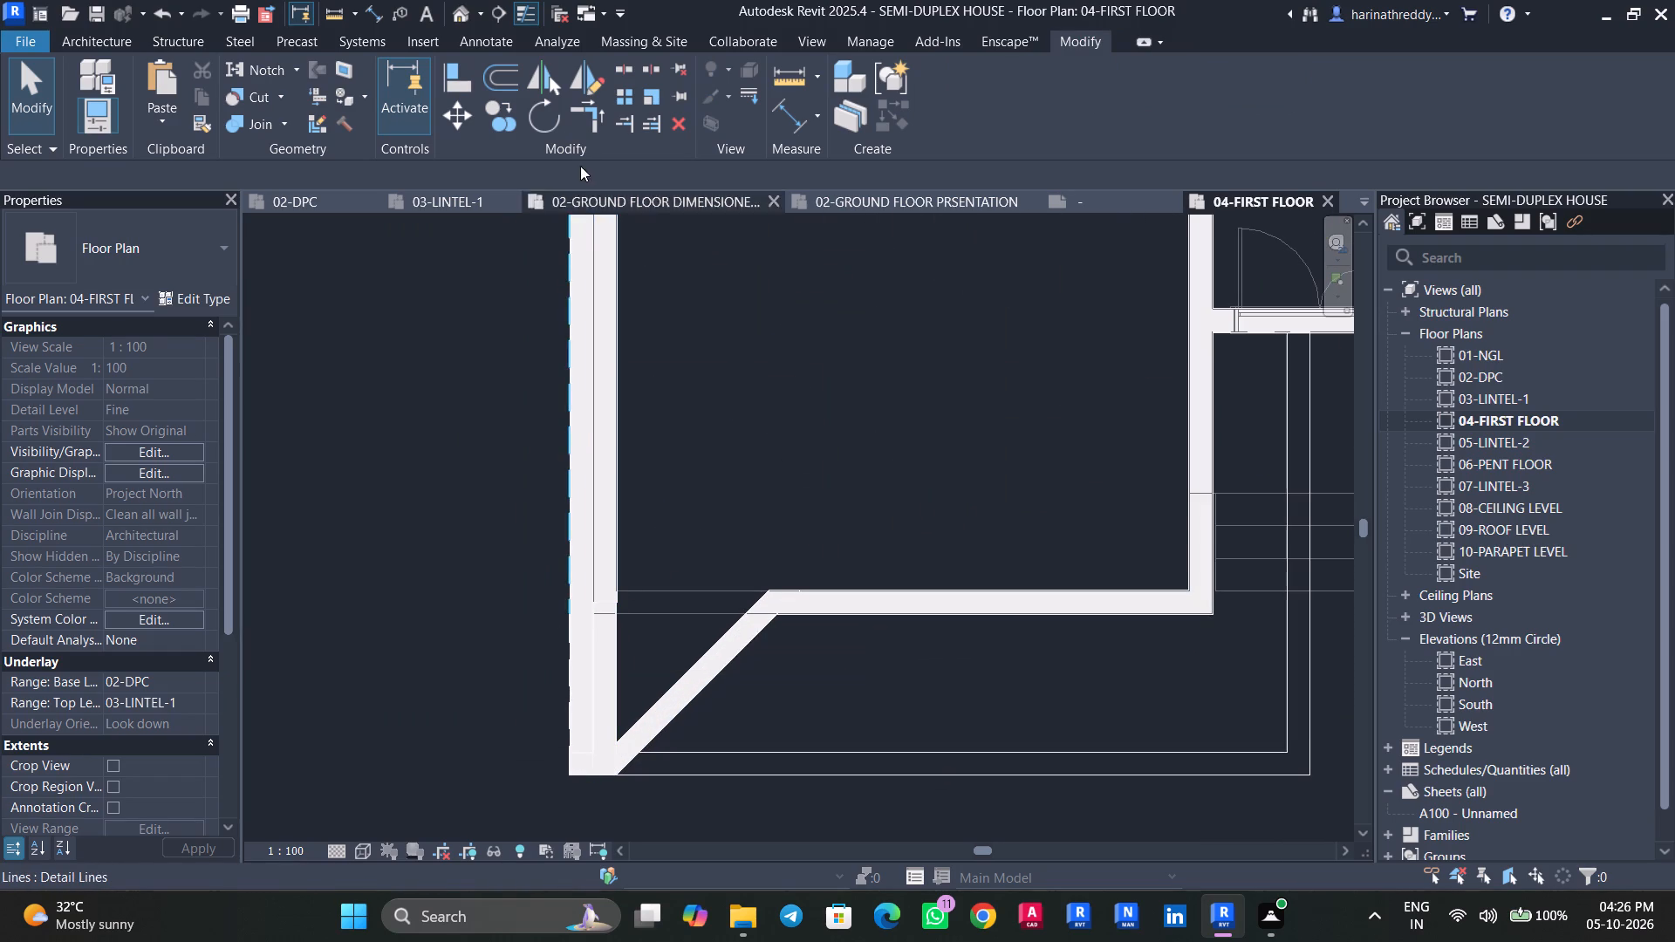
pyautogui.click(465, 13)
pyautogui.keyDown('shift'); pyautogui.moveTo(769, 731); pyautogui.dragTo(806, 720, button='middle'); pyautogui.keyUp('shift')
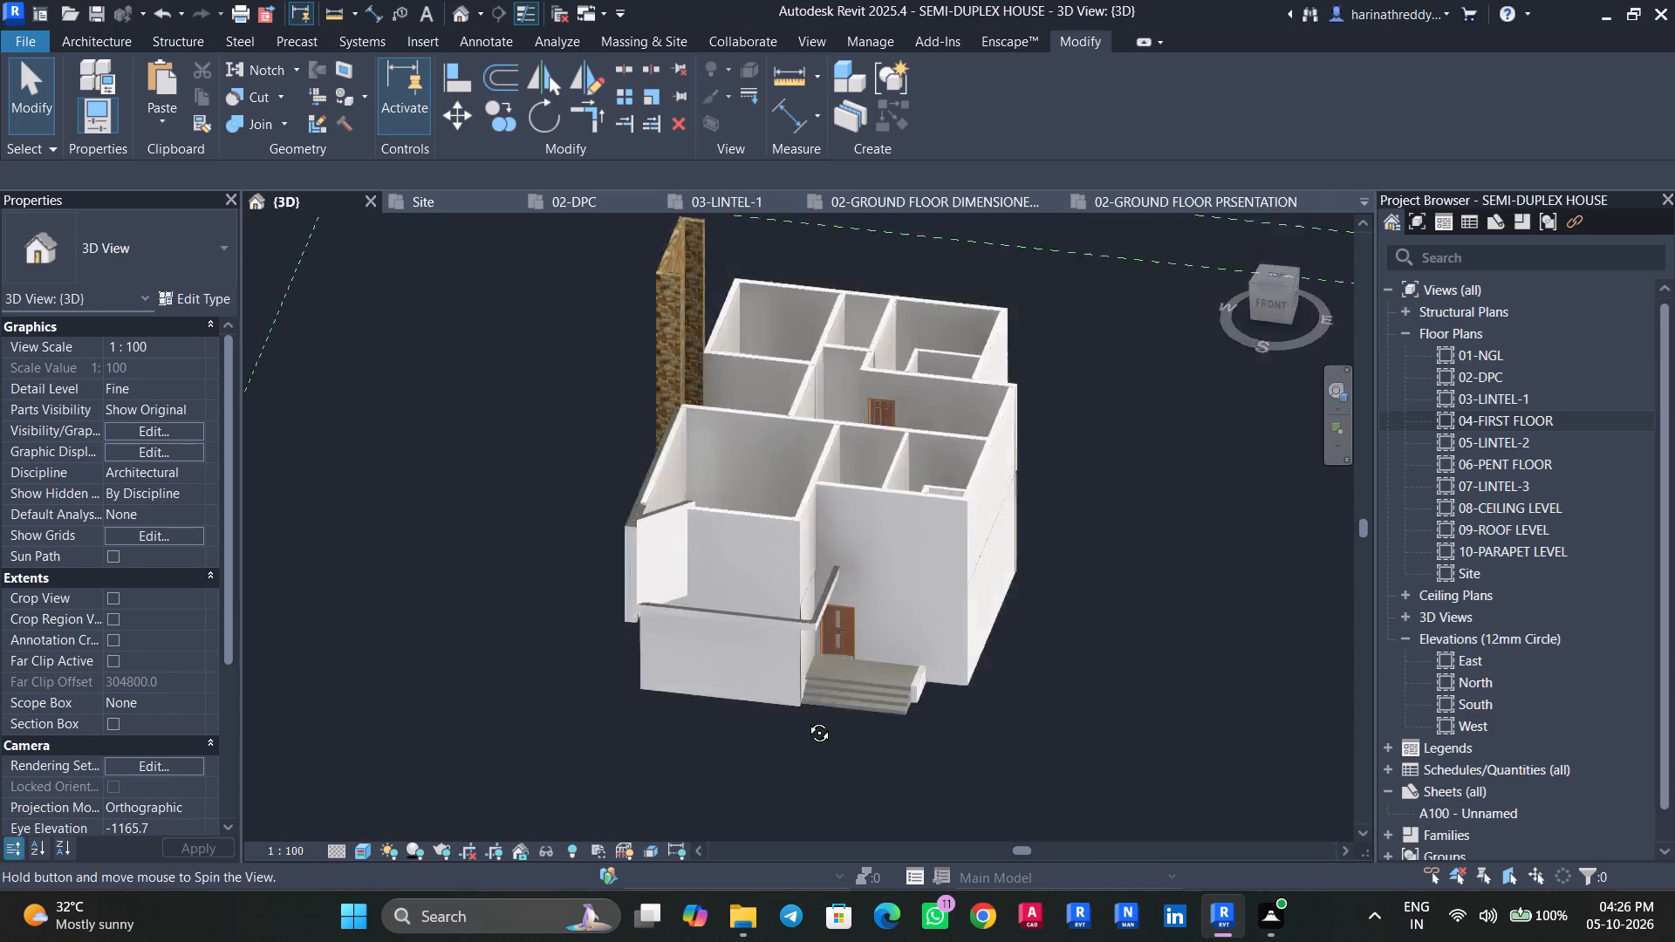
pyautogui.keyDown('shift'); pyautogui.moveTo(806, 720); pyautogui.dragTo(885, 801, button='middle'); pyautogui.keyUp('shift')
pyautogui.scroll(11, 886, 695)
pyautogui.press('Escape')
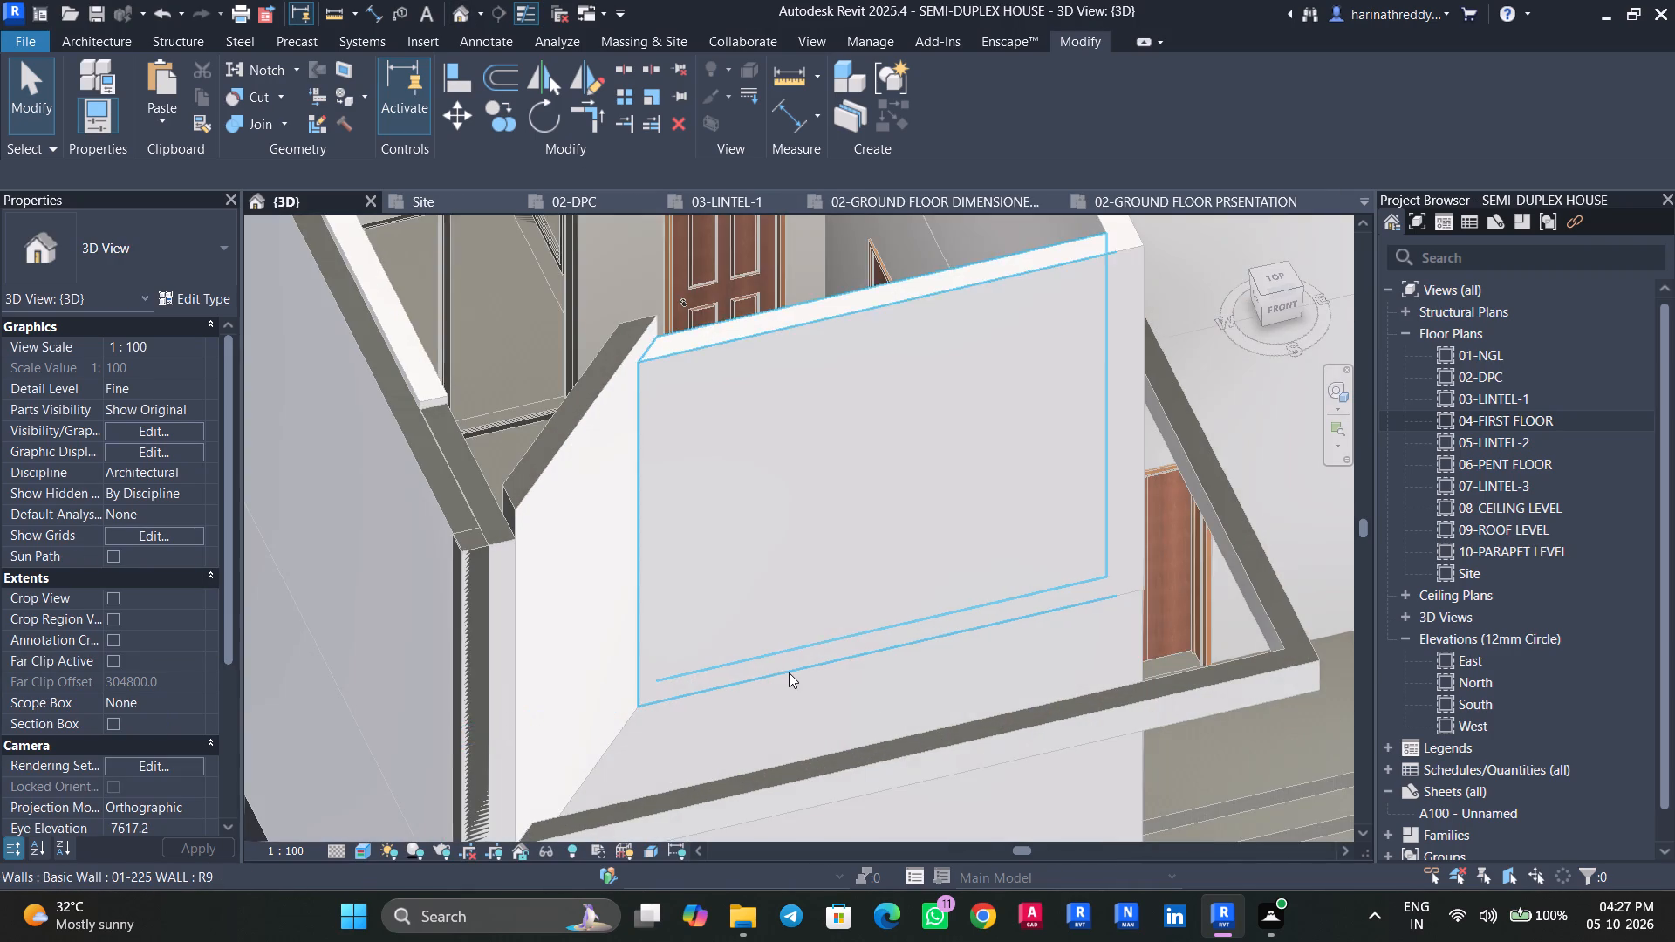
# Examine the south end of the doubled western wall and its junction with the diagonal corner wall in 3D.
pyautogui.scroll(-2, 789, 672)
pyautogui.keyDown('shift'); pyautogui.moveTo(761, 679); pyautogui.dragTo(702, 783, button='middle'); pyautogui.keyUp('shift')
pyautogui.moveTo(694, 775); pyautogui.dragTo(1181, 548, button='middle')
pyautogui.scroll(4, 777, 594)
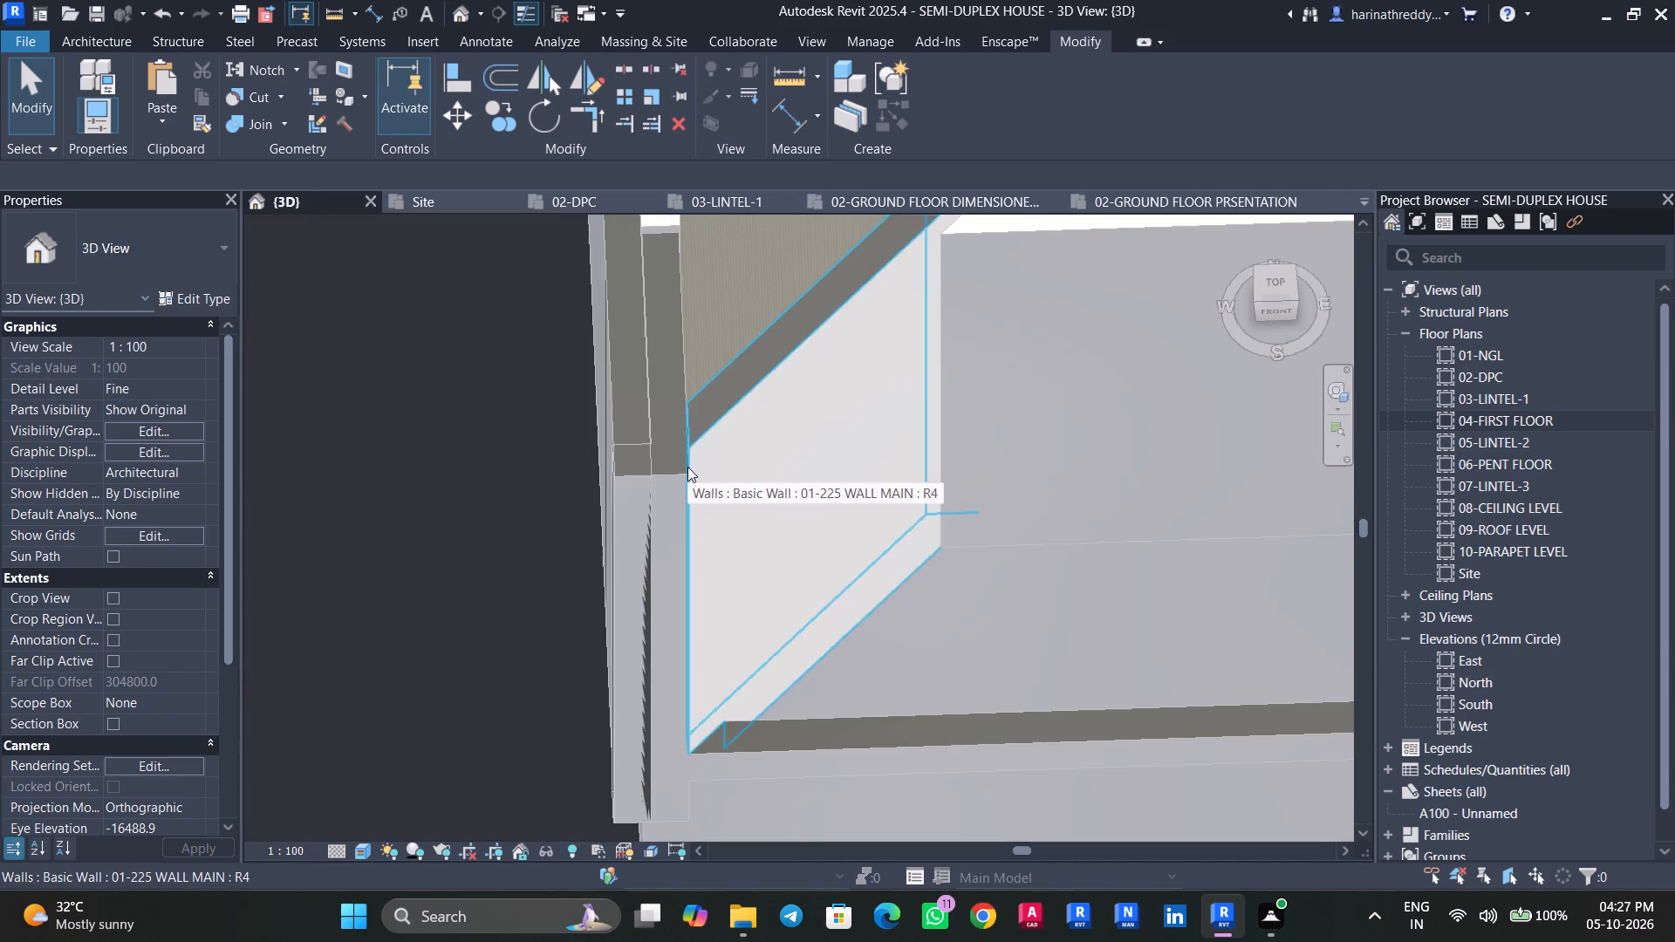
pyautogui.press('Escape')
pyautogui.click(624, 547)
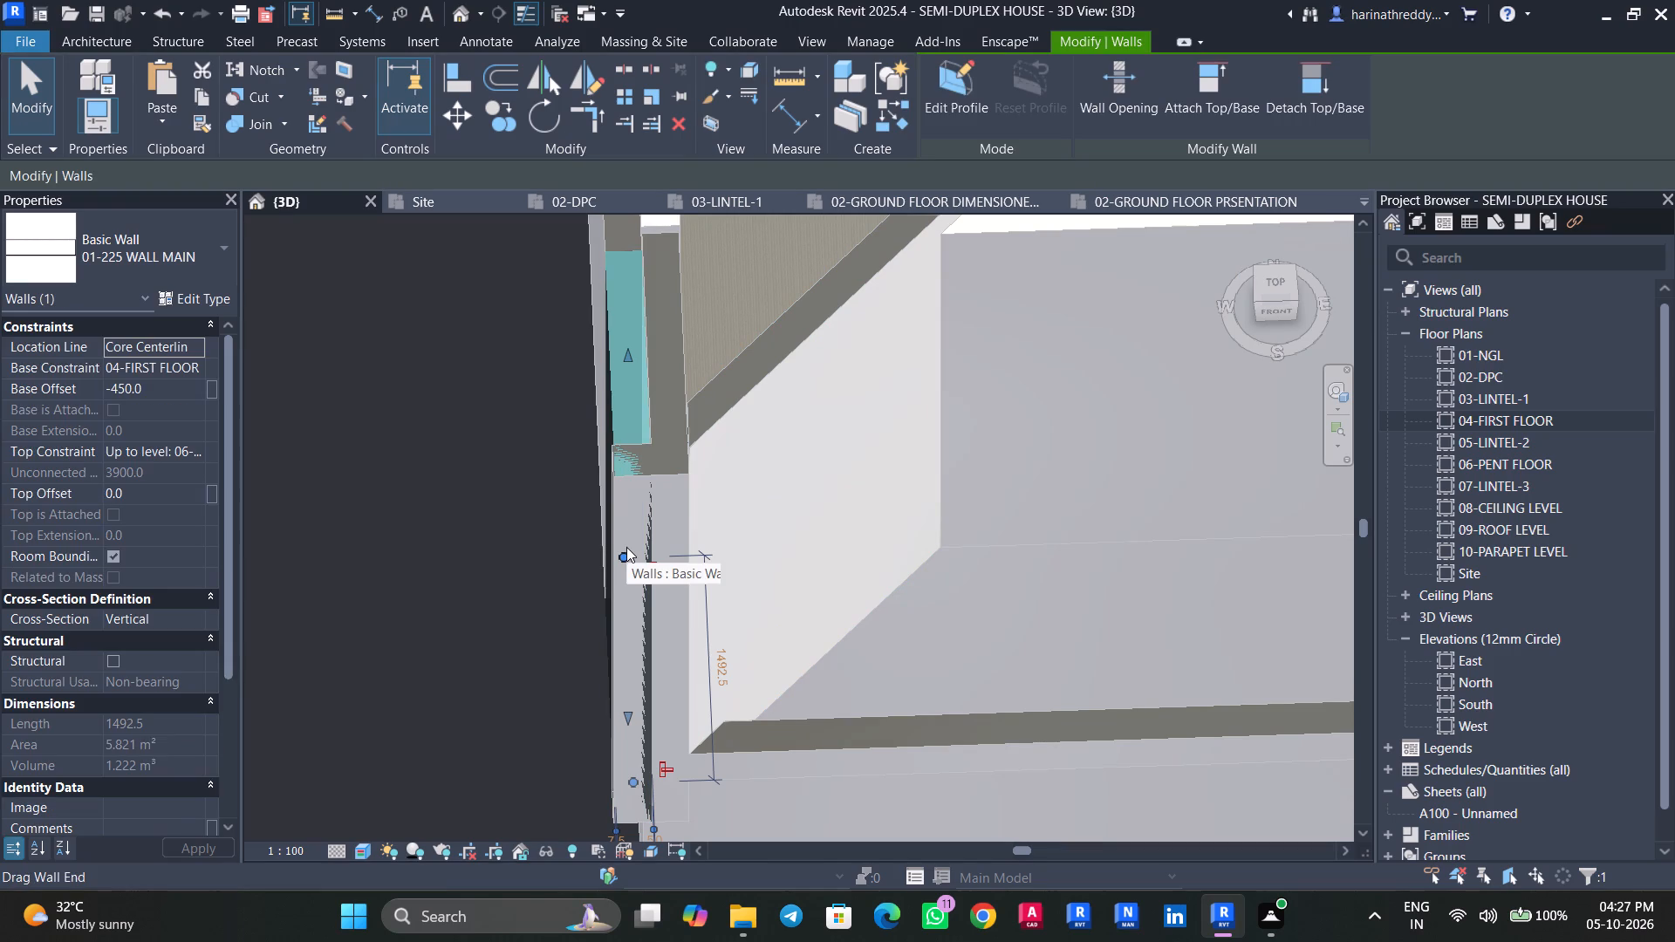
pyautogui.press('Escape')
pyautogui.press('Escape')
pyautogui.scroll(-7, 824, 589)
pyautogui.keyDown('shift'); pyautogui.moveTo(907, 618); pyautogui.dragTo(776, 581, button='middle'); pyautogui.keyUp('shift')
pyautogui.moveTo(785, 604); pyautogui.dragTo(829, 809, button='middle')
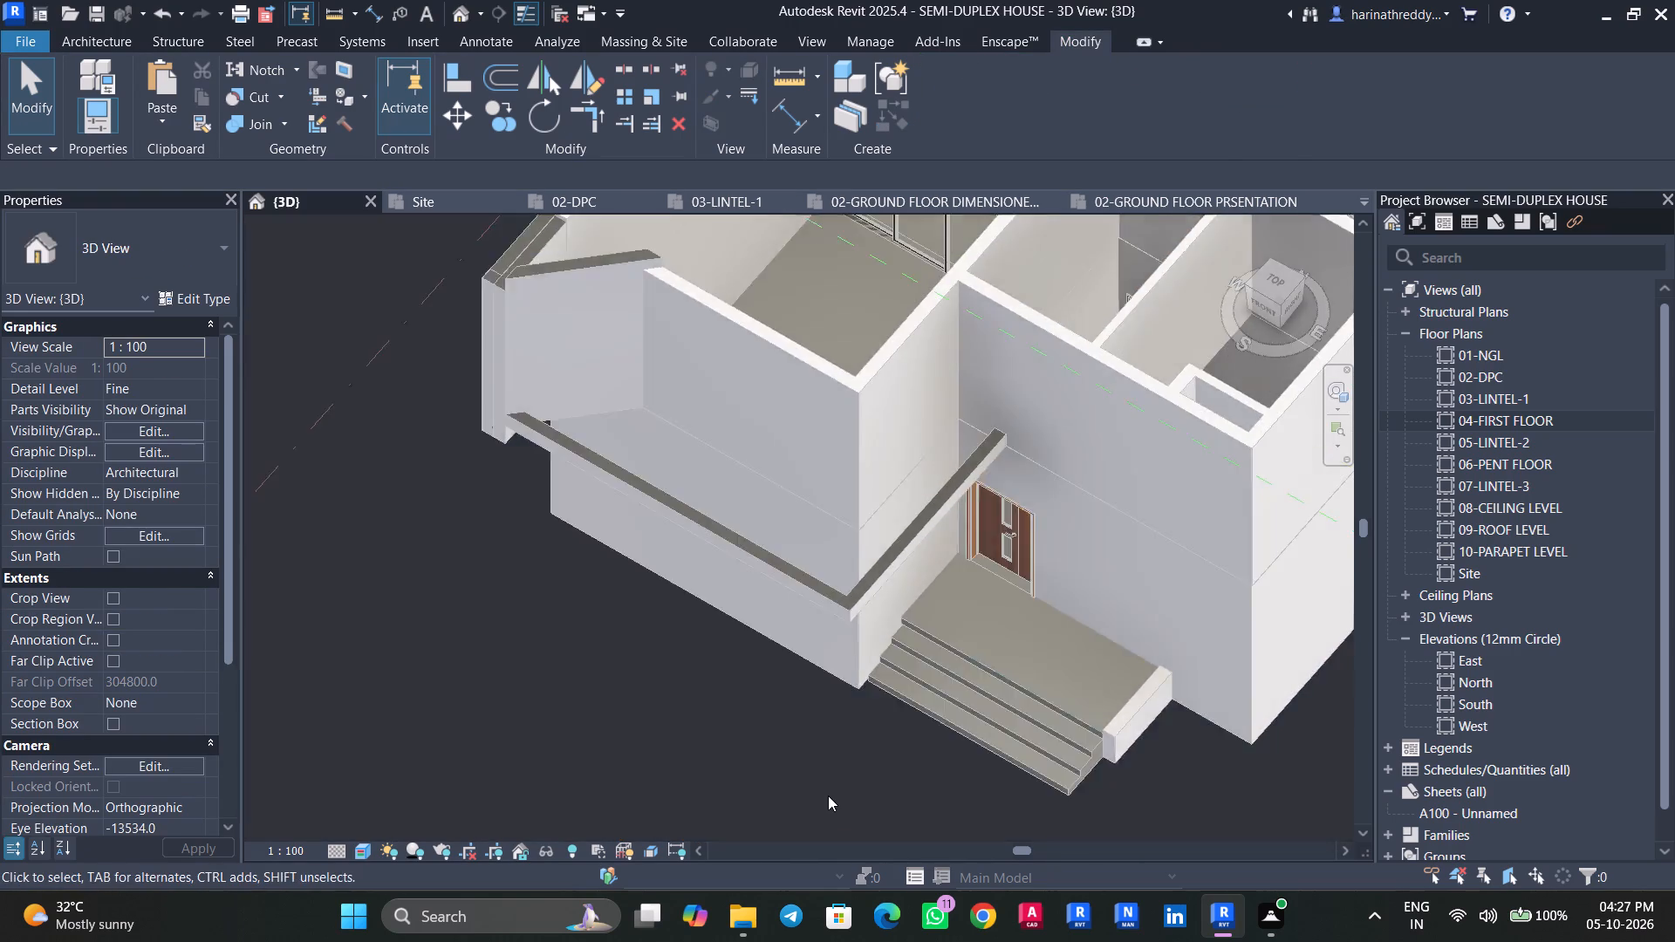
pyautogui.scroll(-3, 830, 788)
pyautogui.keyDown('shift'); pyautogui.moveTo(843, 732); pyautogui.dragTo(917, 591, button='middle'); pyautogui.keyUp('shift')
pyautogui.scroll(2, 790, 581)
pyautogui.moveTo(790, 581); pyautogui.dragTo(870, 679, button='middle')
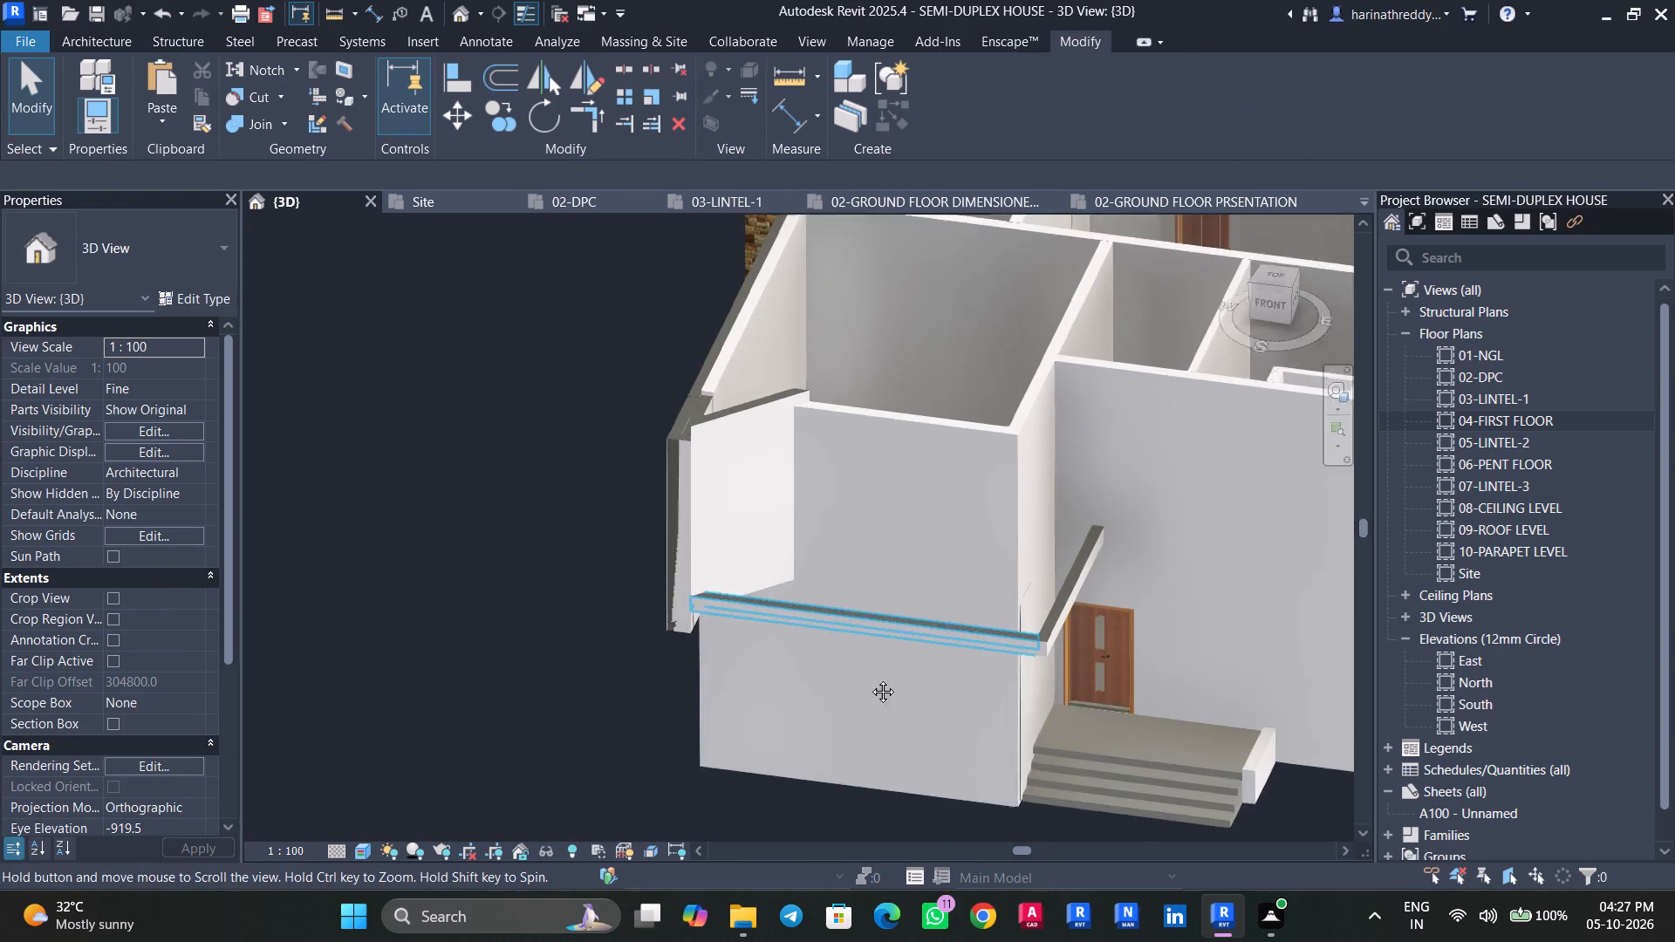
pyautogui.moveTo(870, 679); pyautogui.dragTo(932, 763, button='middle')
pyautogui.press('Escape')
pyautogui.scroll(7, 791, 664)
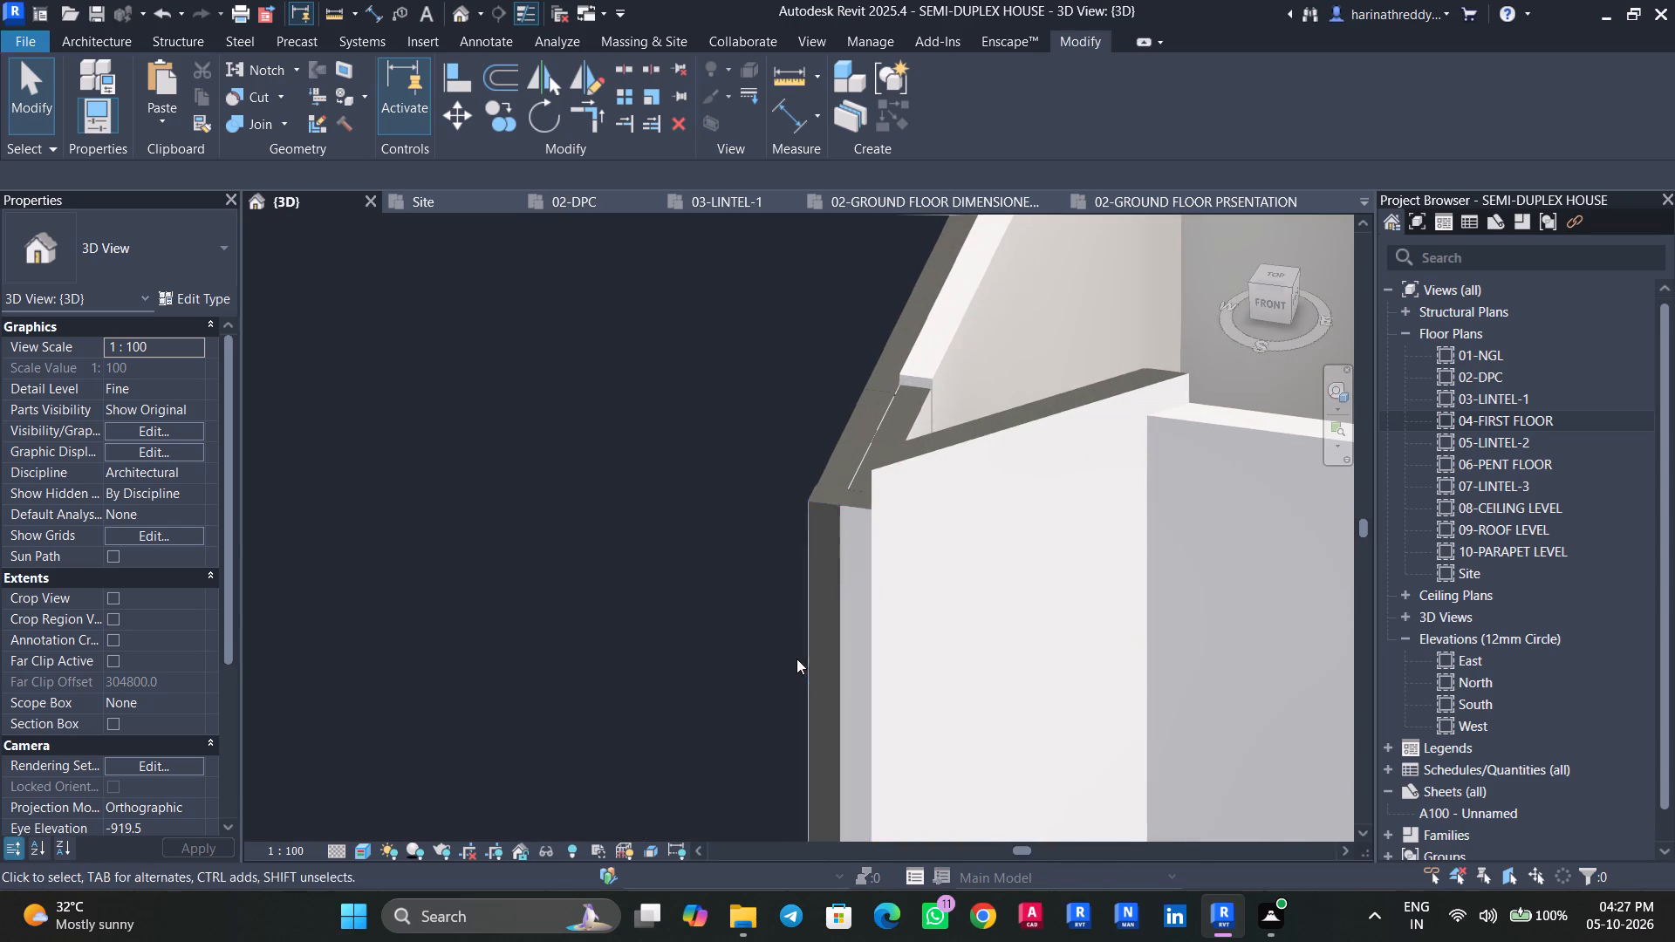
# In the 04-FIRST FLOOR plan, shorten the outer western wall's south end to the overhead outline's inner line.
pyautogui.click(813, 651)
pyautogui.press('Escape')
pyautogui.press('Escape')
pyautogui.click(842, 456)
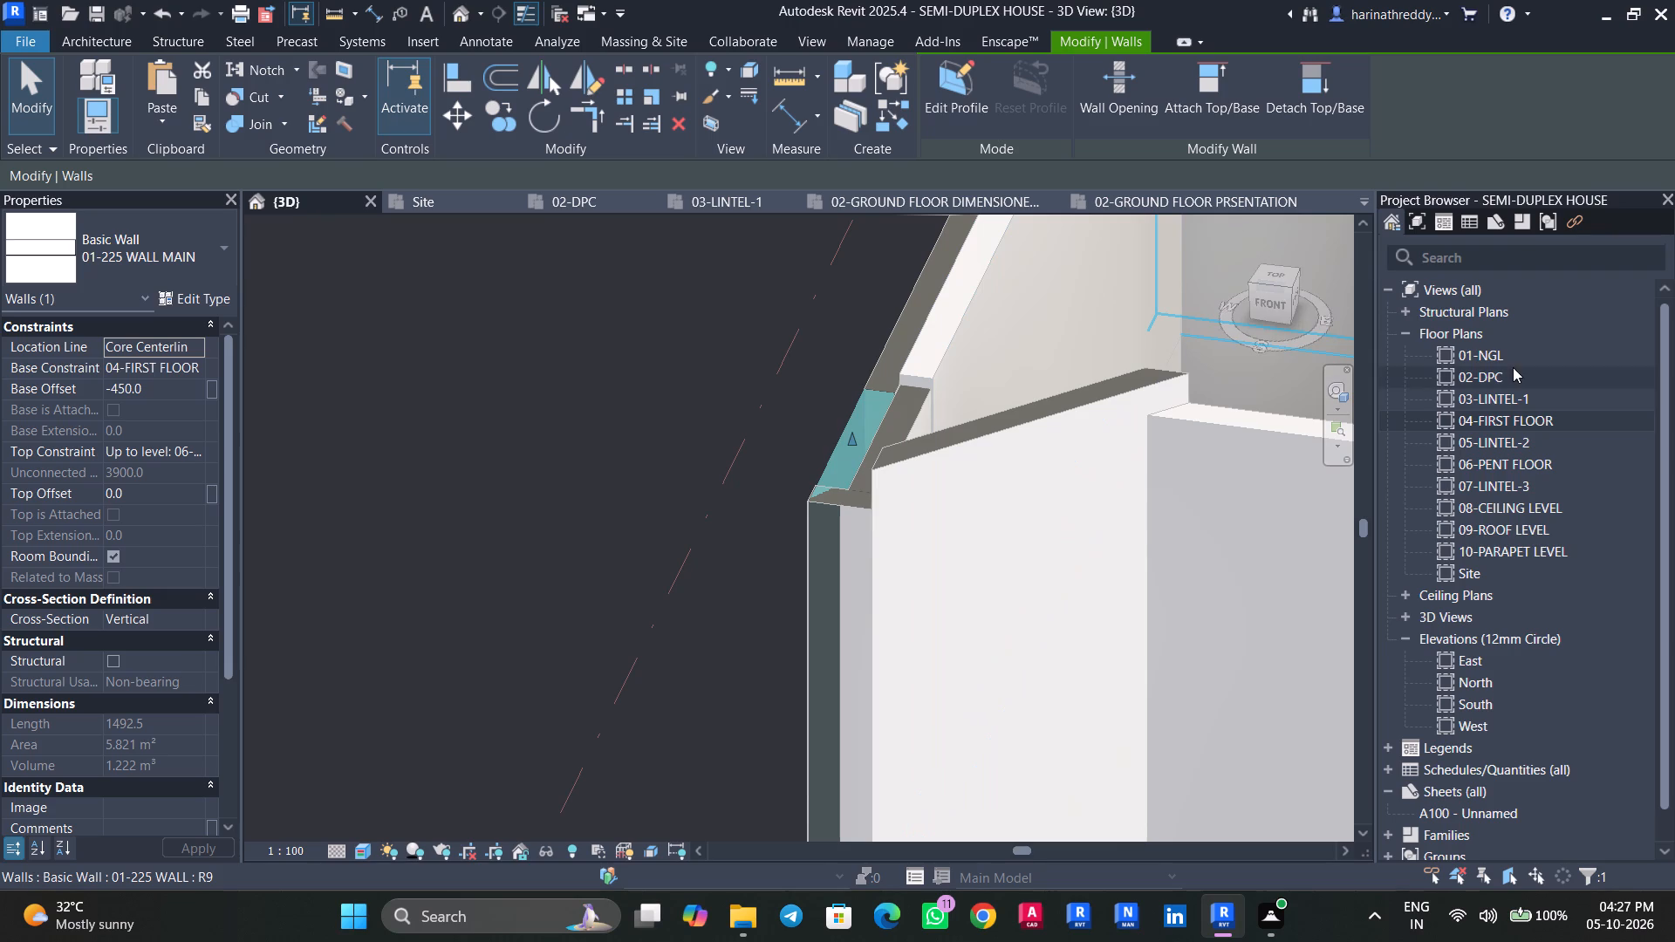
pyautogui.doubleClick(1510, 422)
pyautogui.press('Escape')
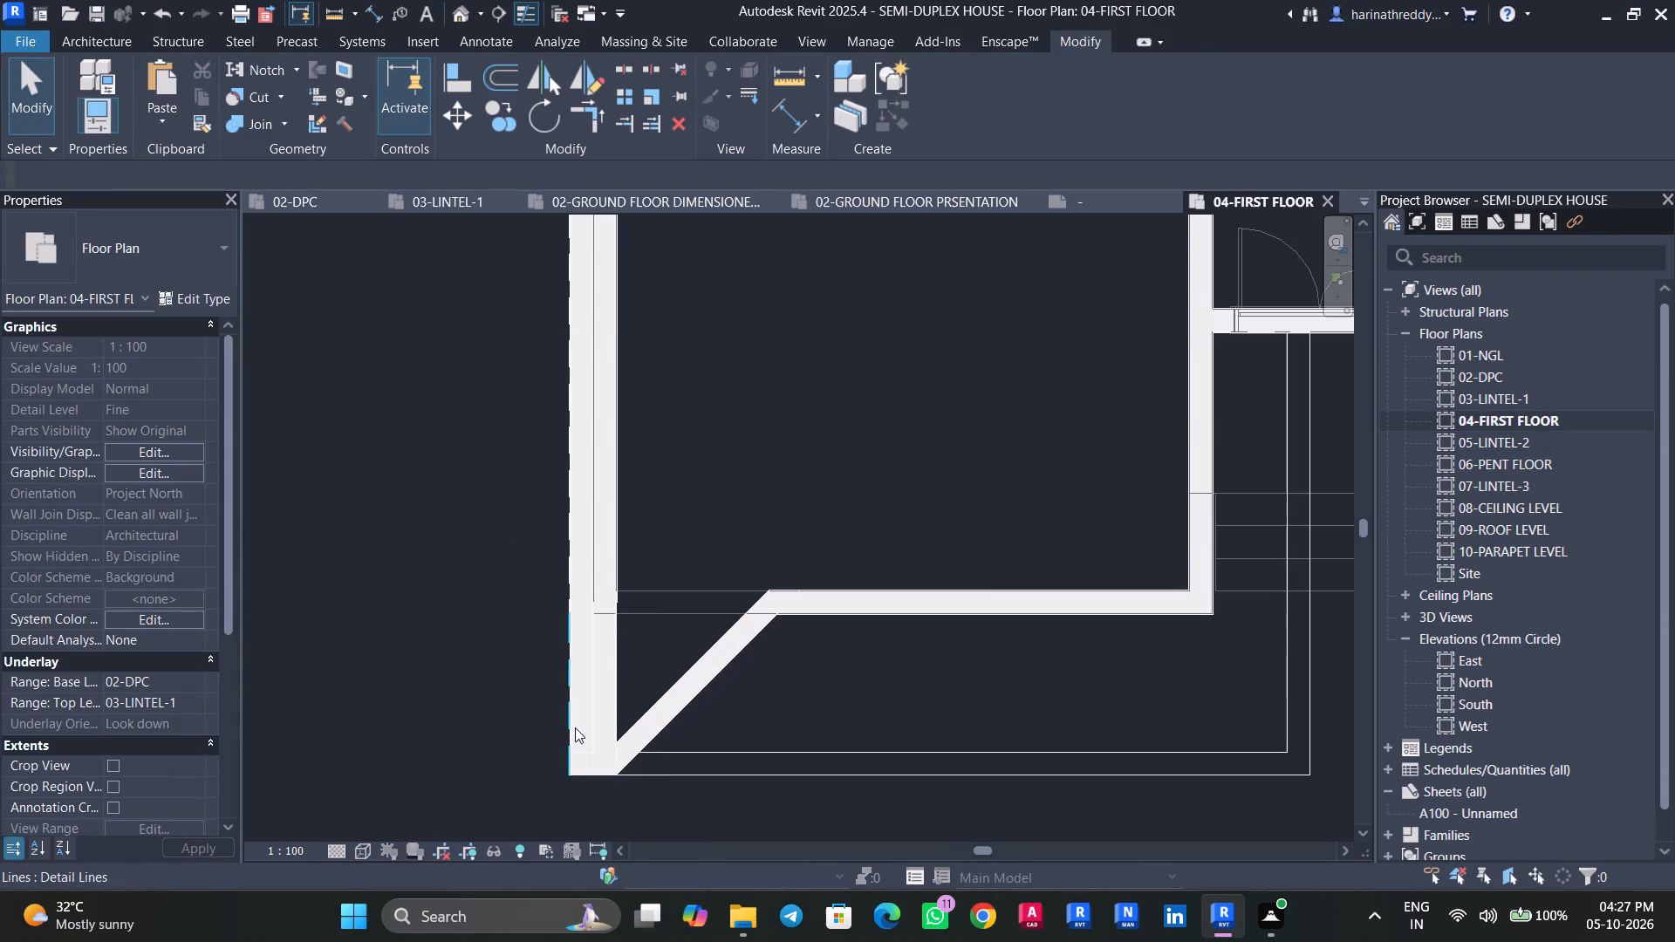
pyautogui.click(575, 727)
pyautogui.press('Escape')
pyautogui.click(585, 720)
pyautogui.scroll(5, 574, 760)
pyautogui.moveTo(587, 779); pyautogui.dragTo(590, 741)
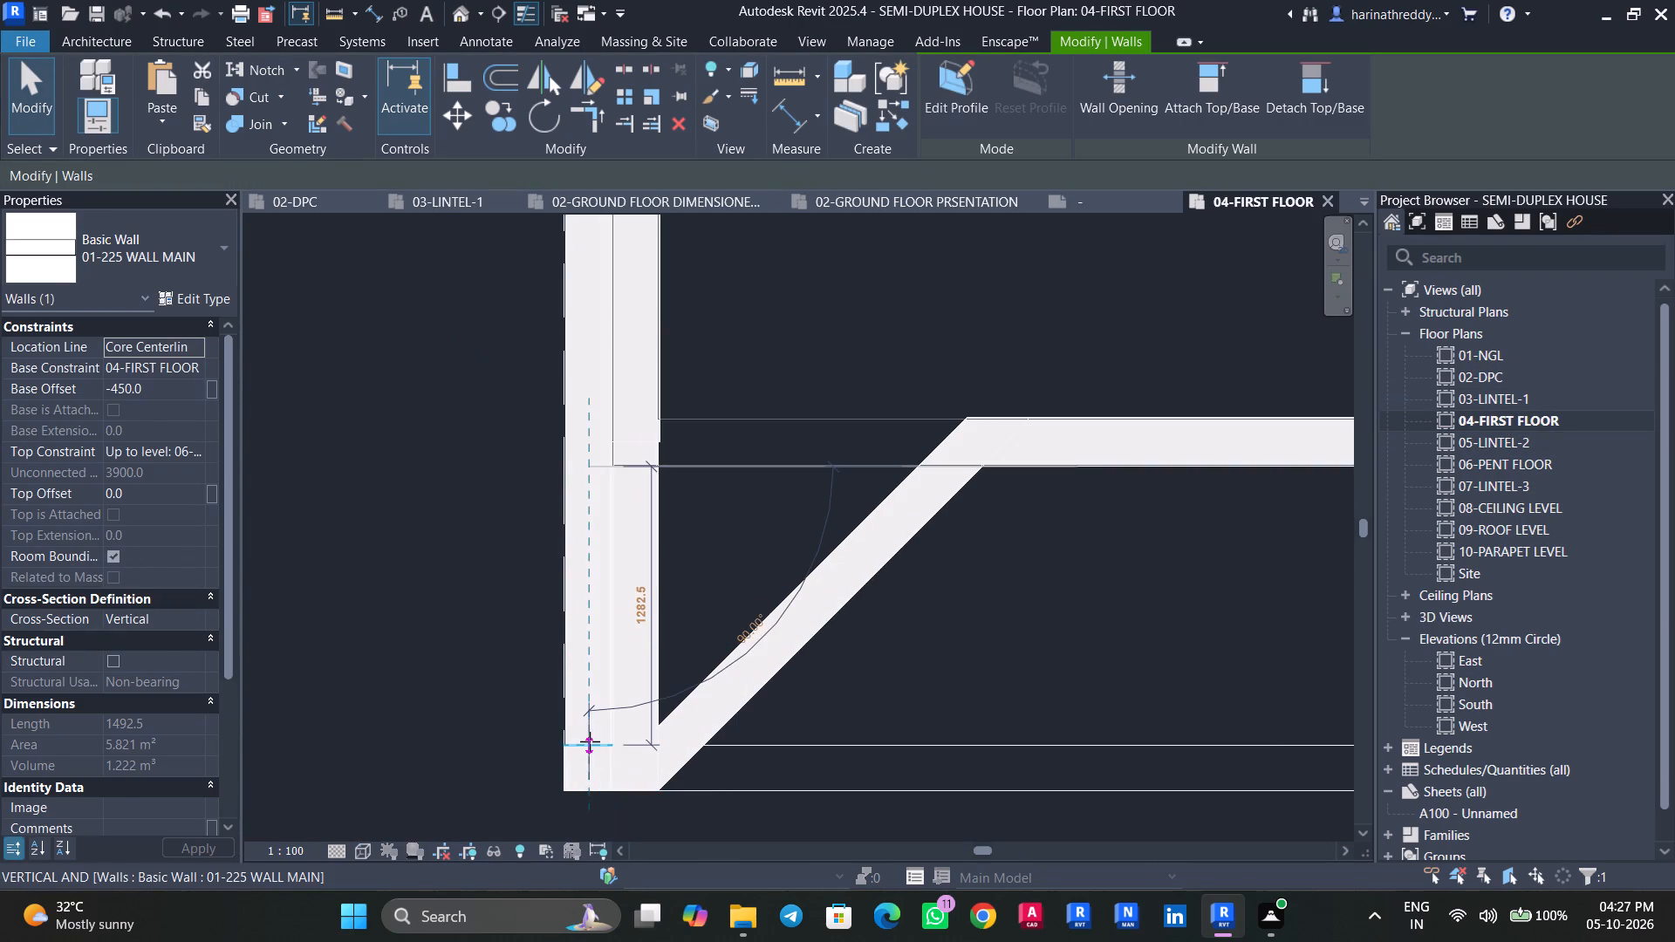
pyautogui.moveTo(590, 741); pyautogui.dragTo(589, 741)
pyautogui.press('Escape')
# Shorten the inner western wall's south end to the same inner outline line, where it meets the diagonal wall.
pyautogui.click(630, 705)
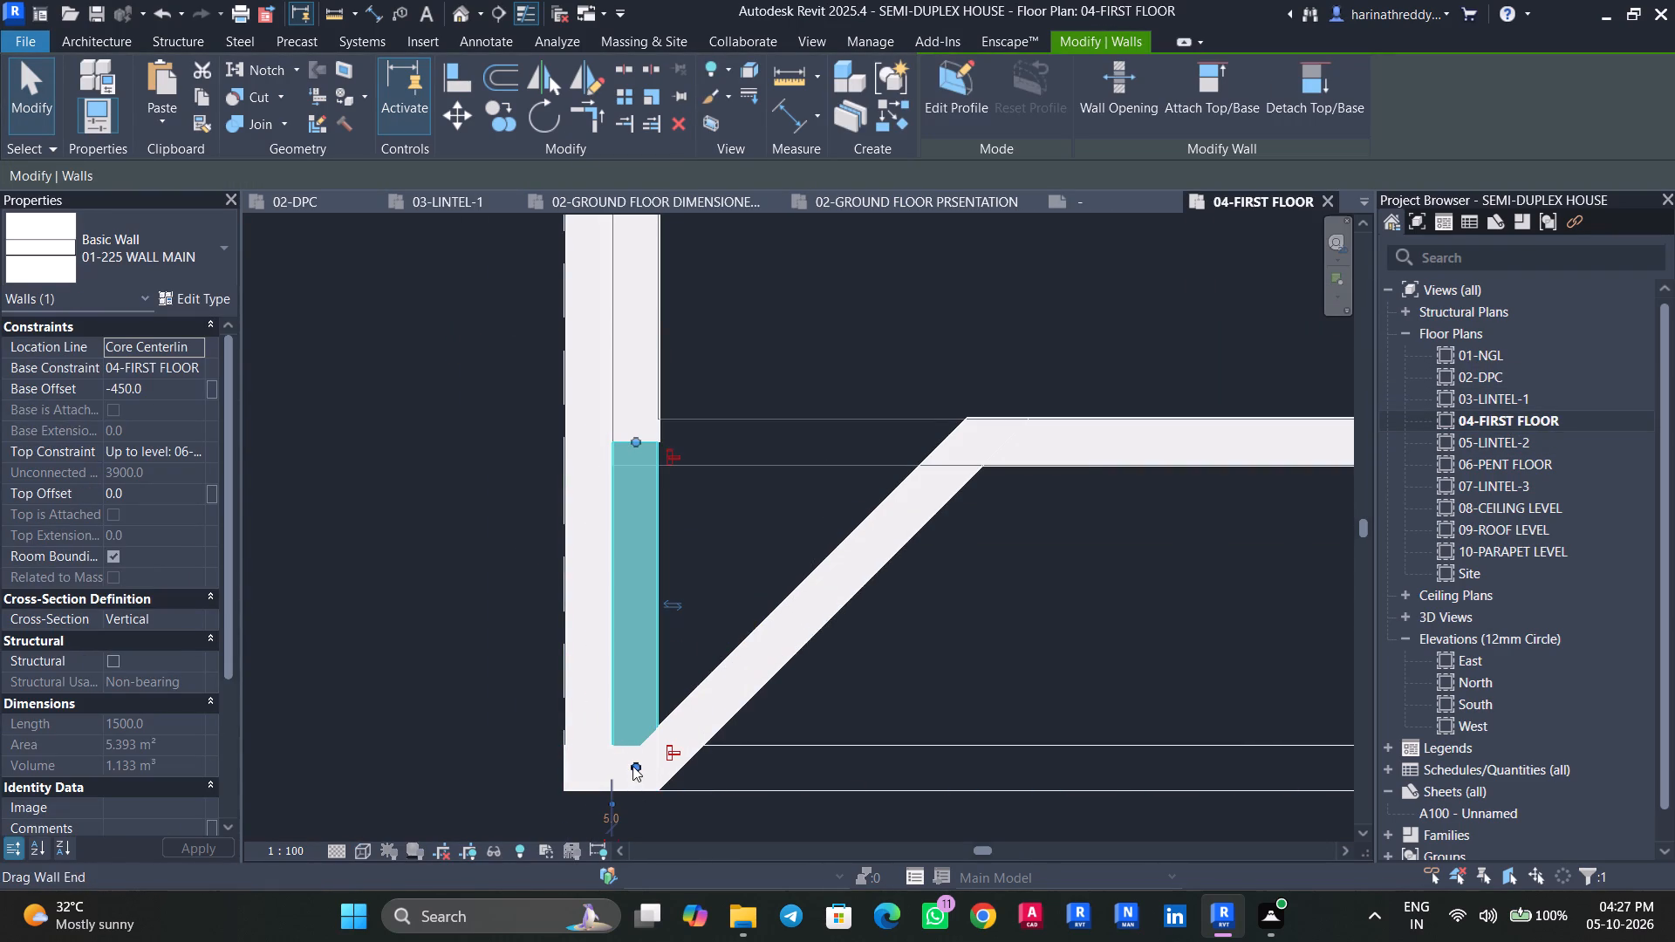
pyautogui.moveTo(632, 766); pyautogui.dragTo(633, 738)
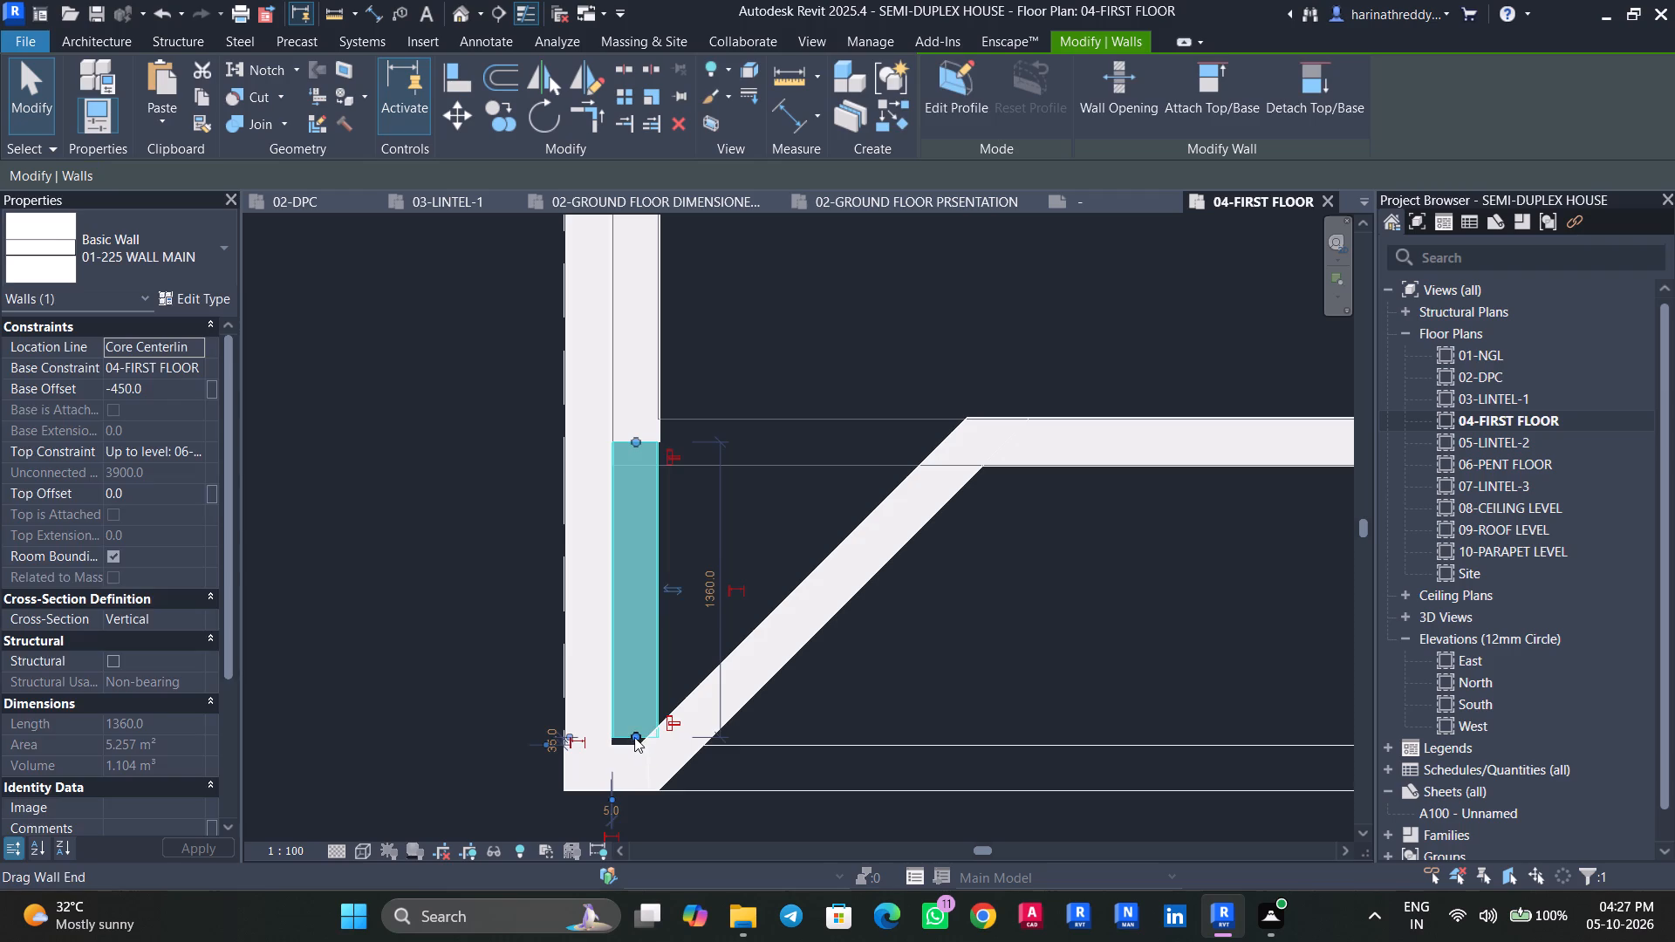
pyautogui.moveTo(634, 737); pyautogui.dragTo(634, 746)
pyautogui.scroll(2, 634, 746)
pyautogui.scroll(-1, 634, 746)
pyautogui.scroll(2, 634, 746)
pyautogui.press('Escape')
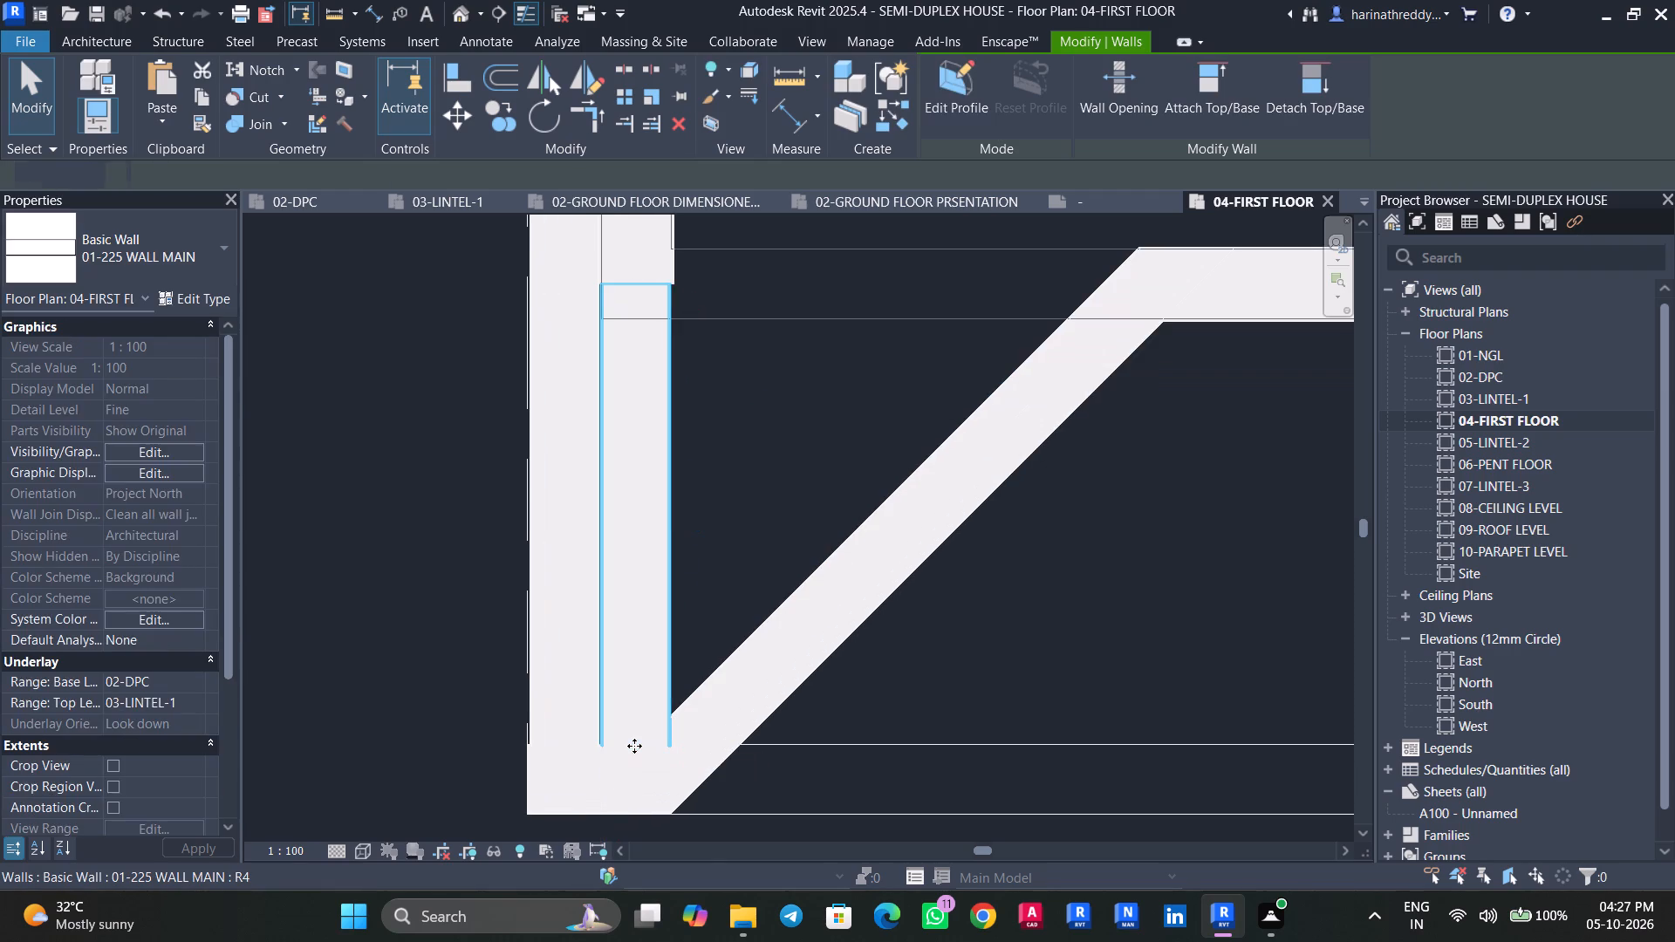
pyautogui.click(628, 723)
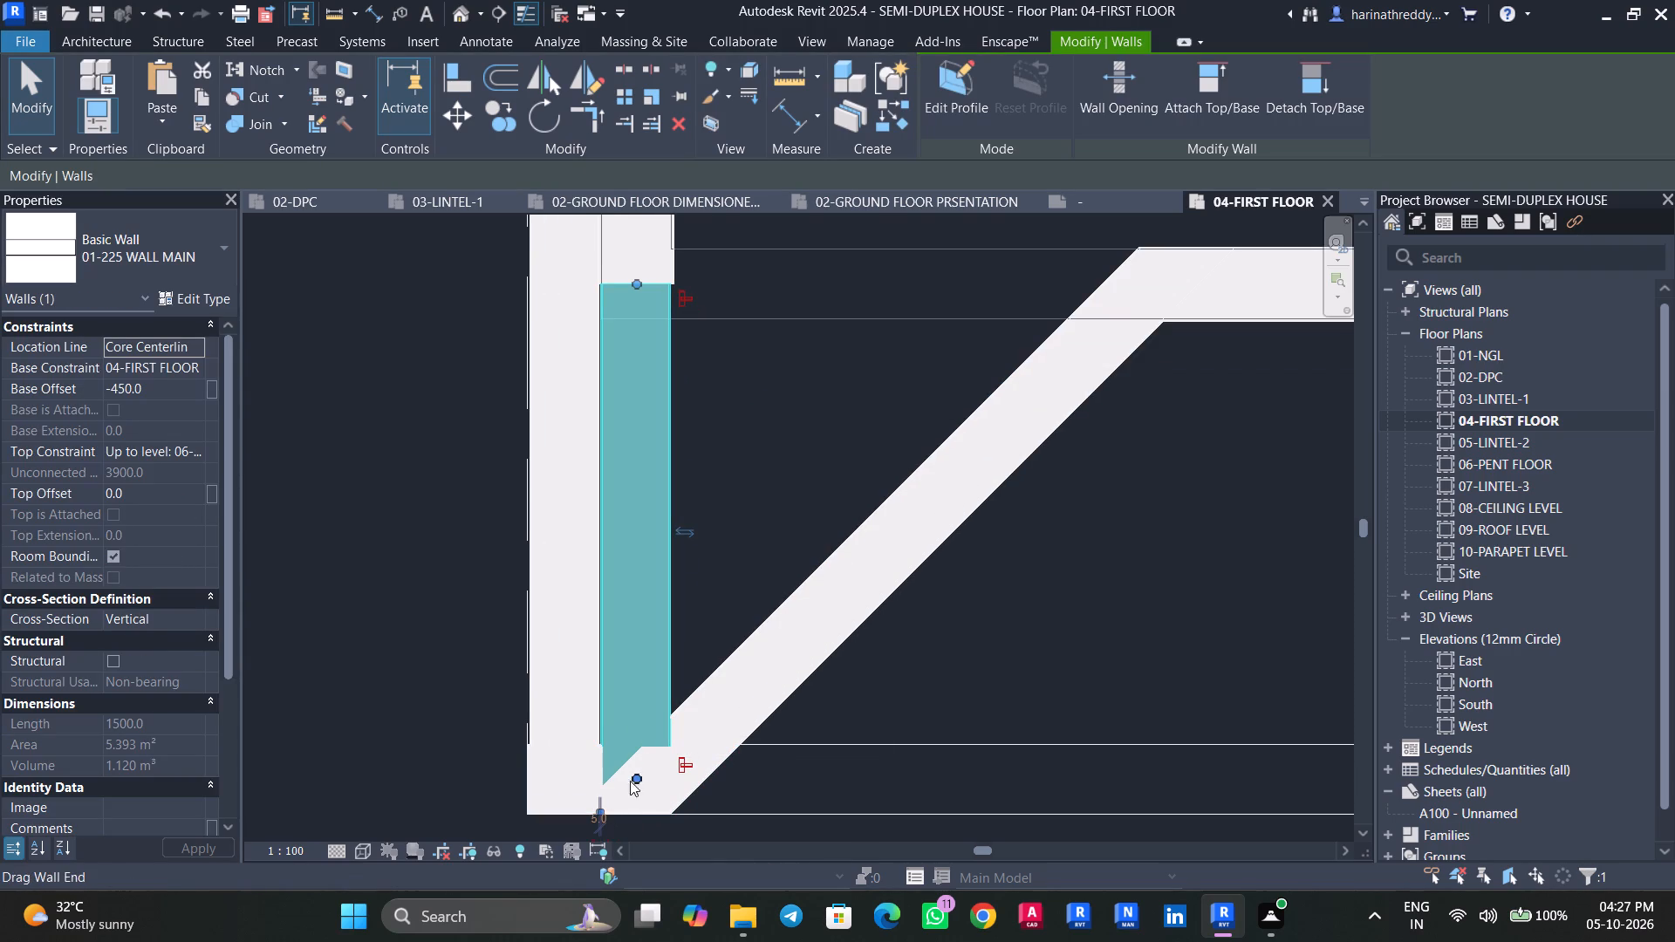
pyautogui.moveTo(598, 809); pyautogui.dragTo(598, 750)
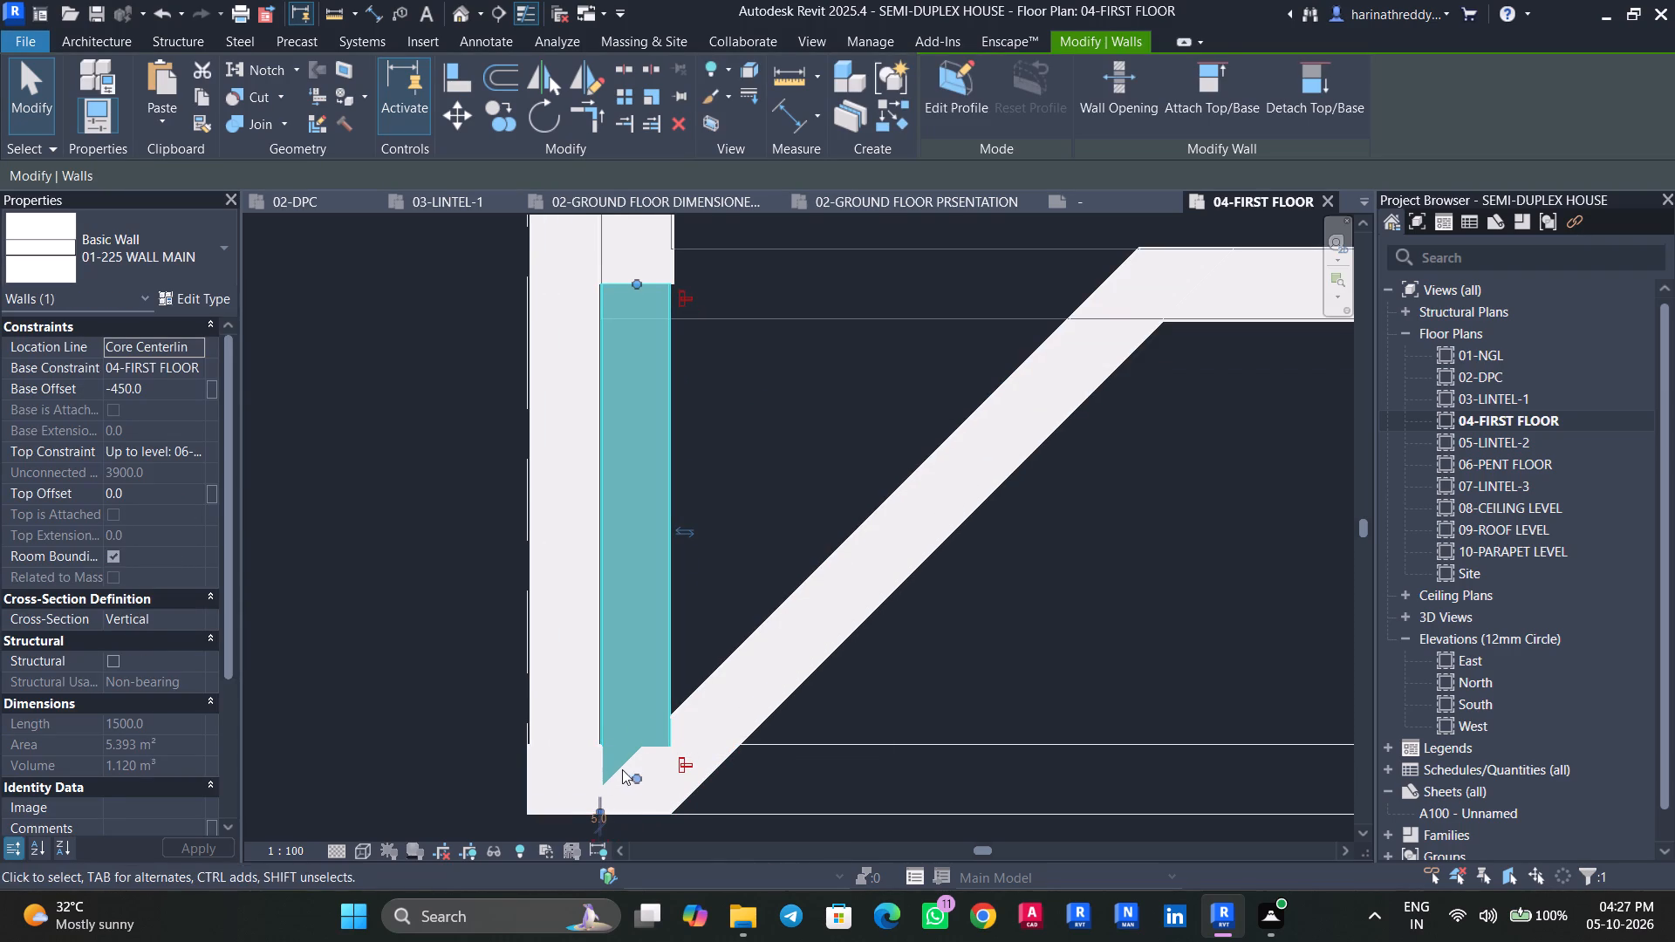
pyautogui.moveTo(635, 775); pyautogui.dragTo(636, 743)
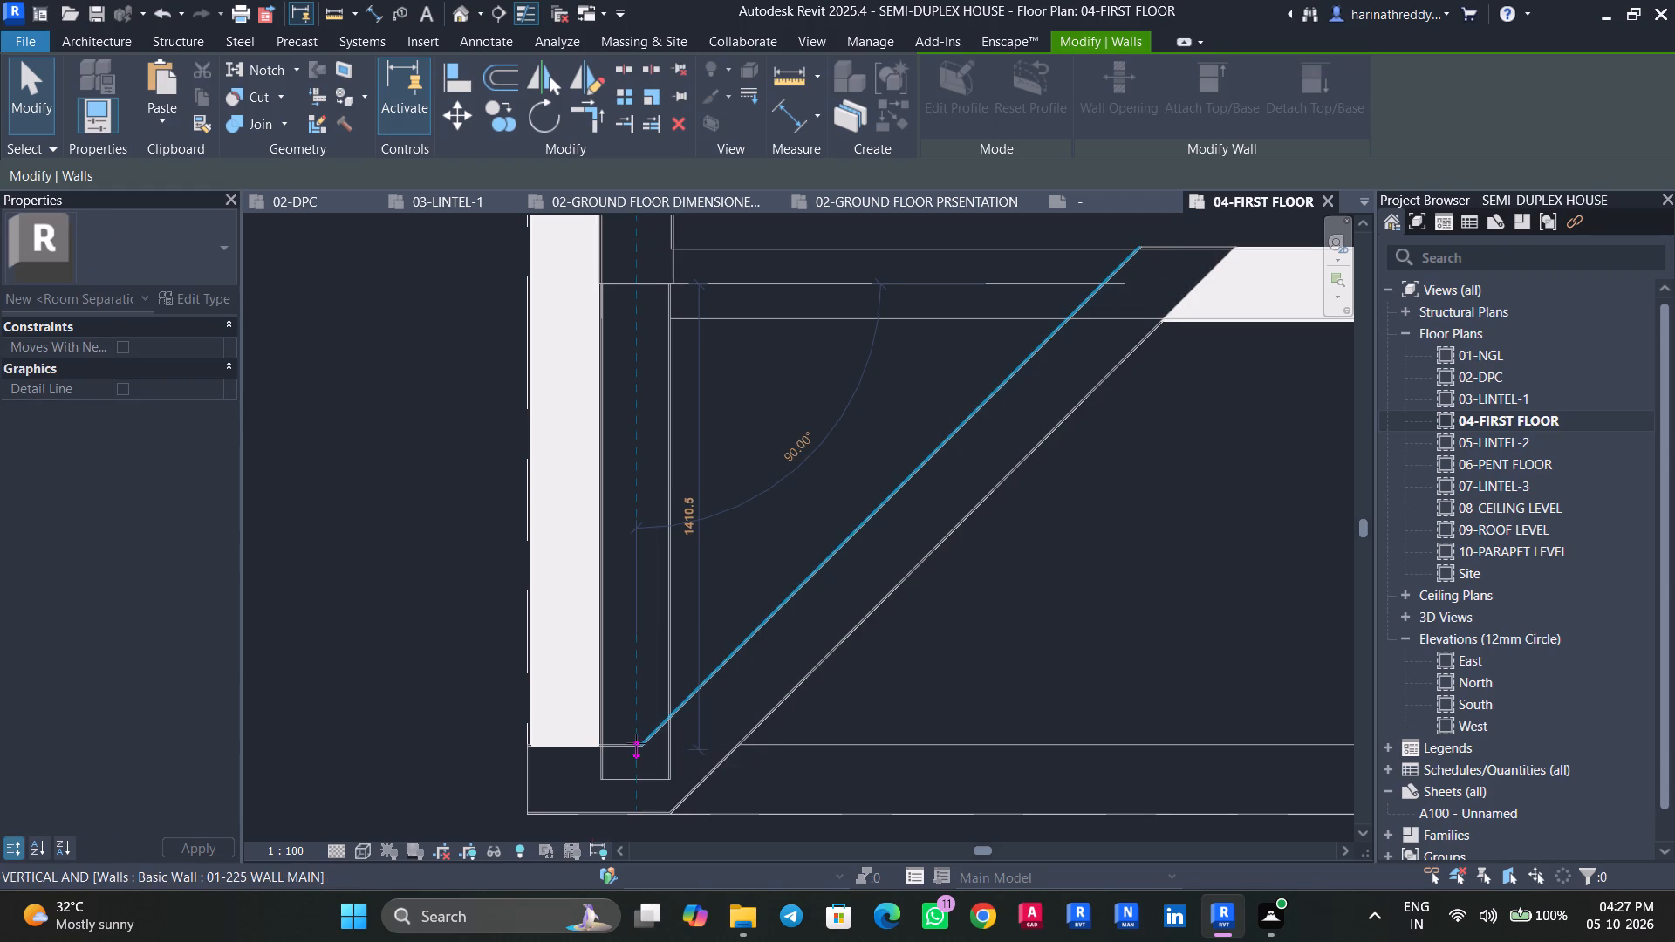
pyautogui.press('Escape')
pyautogui.press('Escape')
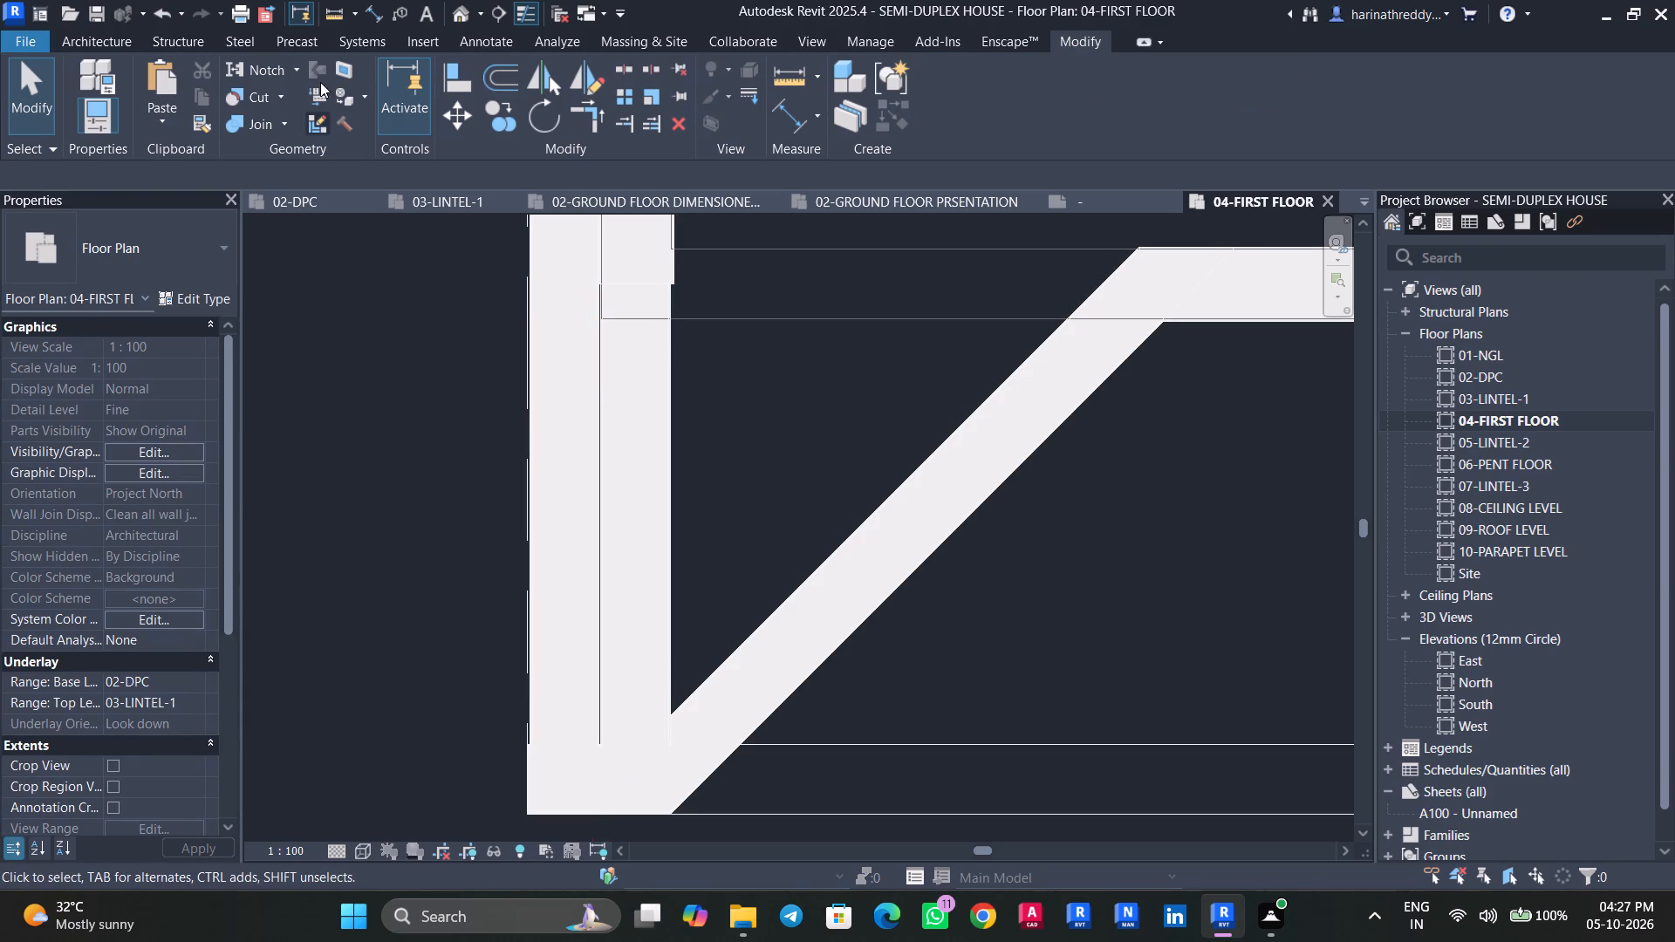
# In the 3D view, set the diagonal corner wall's top offset to 0.
pyautogui.click(464, 15)
pyautogui.scroll(-1, 640, 482)
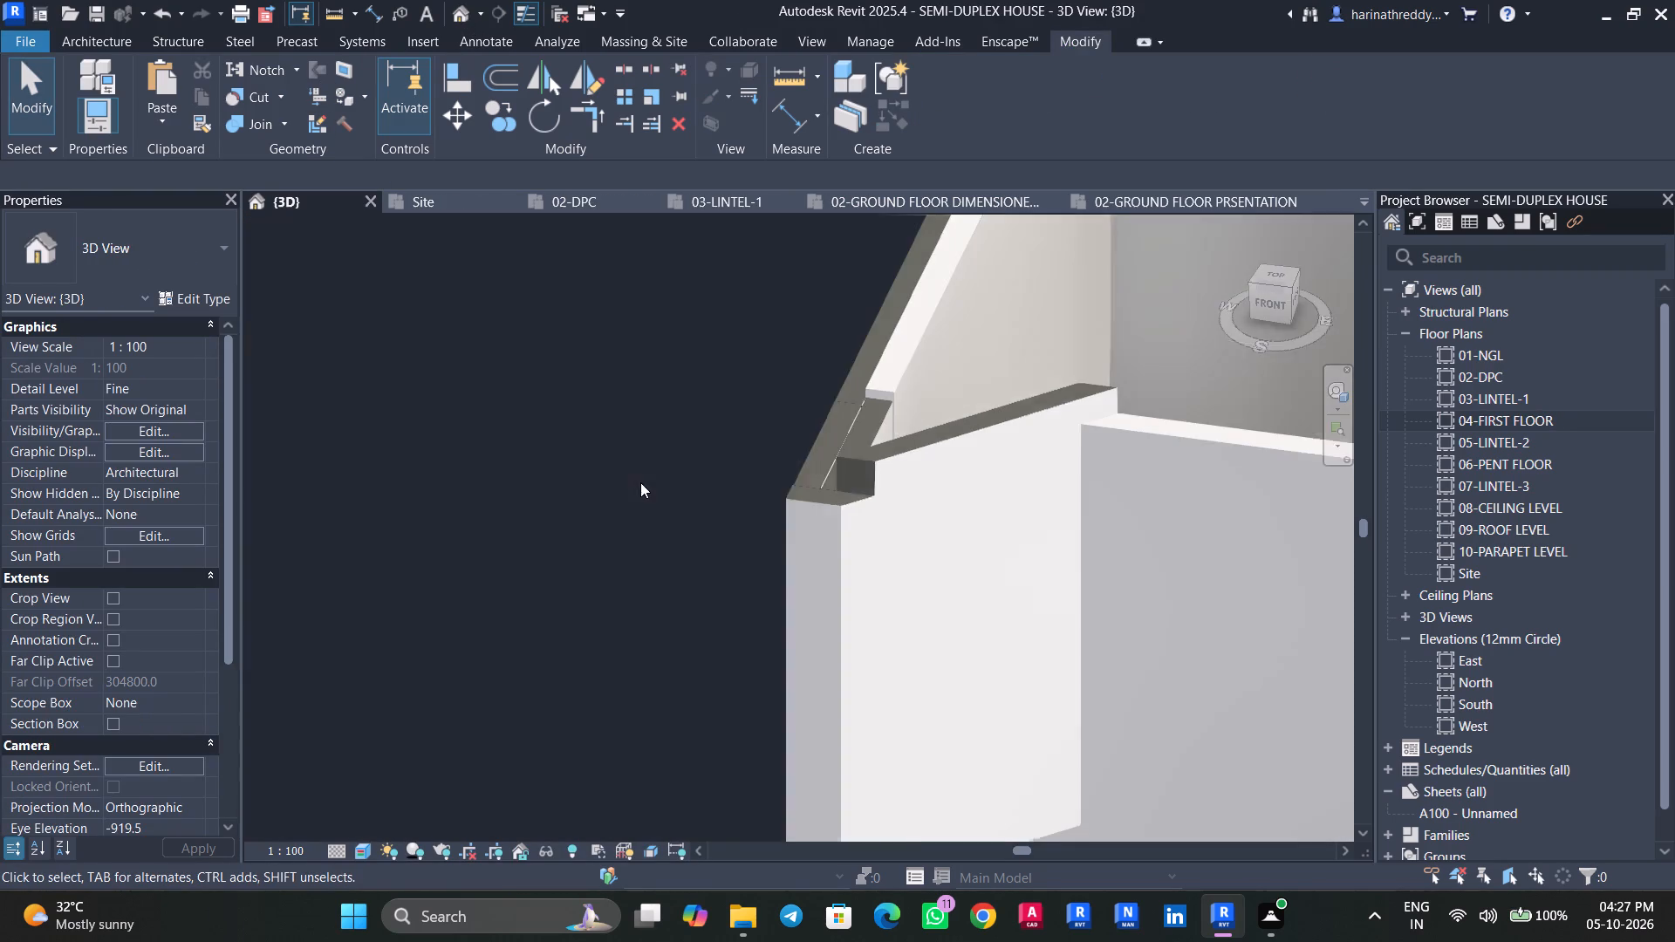
pyautogui.scroll(-2, 640, 482)
pyautogui.keyDown('ctrl'); pyautogui.moveTo(647, 579); pyautogui.dragTo(685, 509, button='middle'); pyautogui.keyUp('ctrl')
pyautogui.keyDown('shift'); pyautogui.moveTo(687, 566); pyautogui.dragTo(766, 484, button='middle'); pyautogui.keyUp('shift')
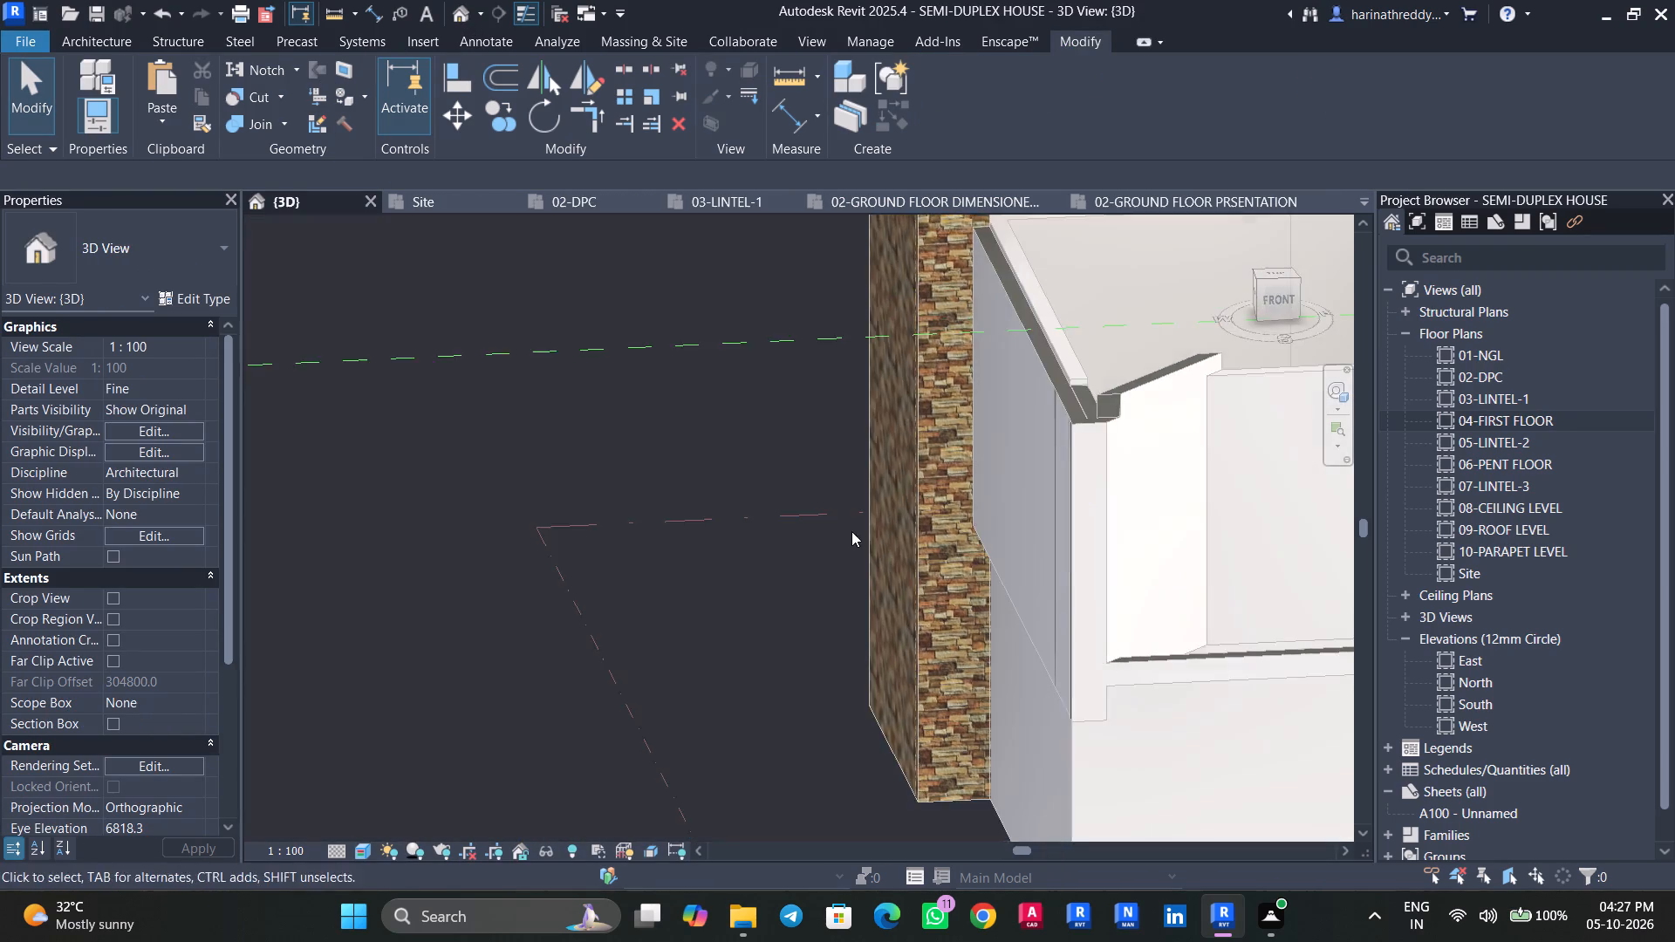
pyautogui.moveTo(851, 531); pyautogui.dragTo(627, 476, button='middle')
pyautogui.scroll(1, 627, 476)
pyautogui.keyDown('shift'); pyautogui.moveTo(880, 517); pyautogui.dragTo(736, 501, button='middle'); pyautogui.keyUp('shift')
pyautogui.moveTo(766, 531); pyautogui.dragTo(1039, 836, button='middle')
pyautogui.click(771, 493)
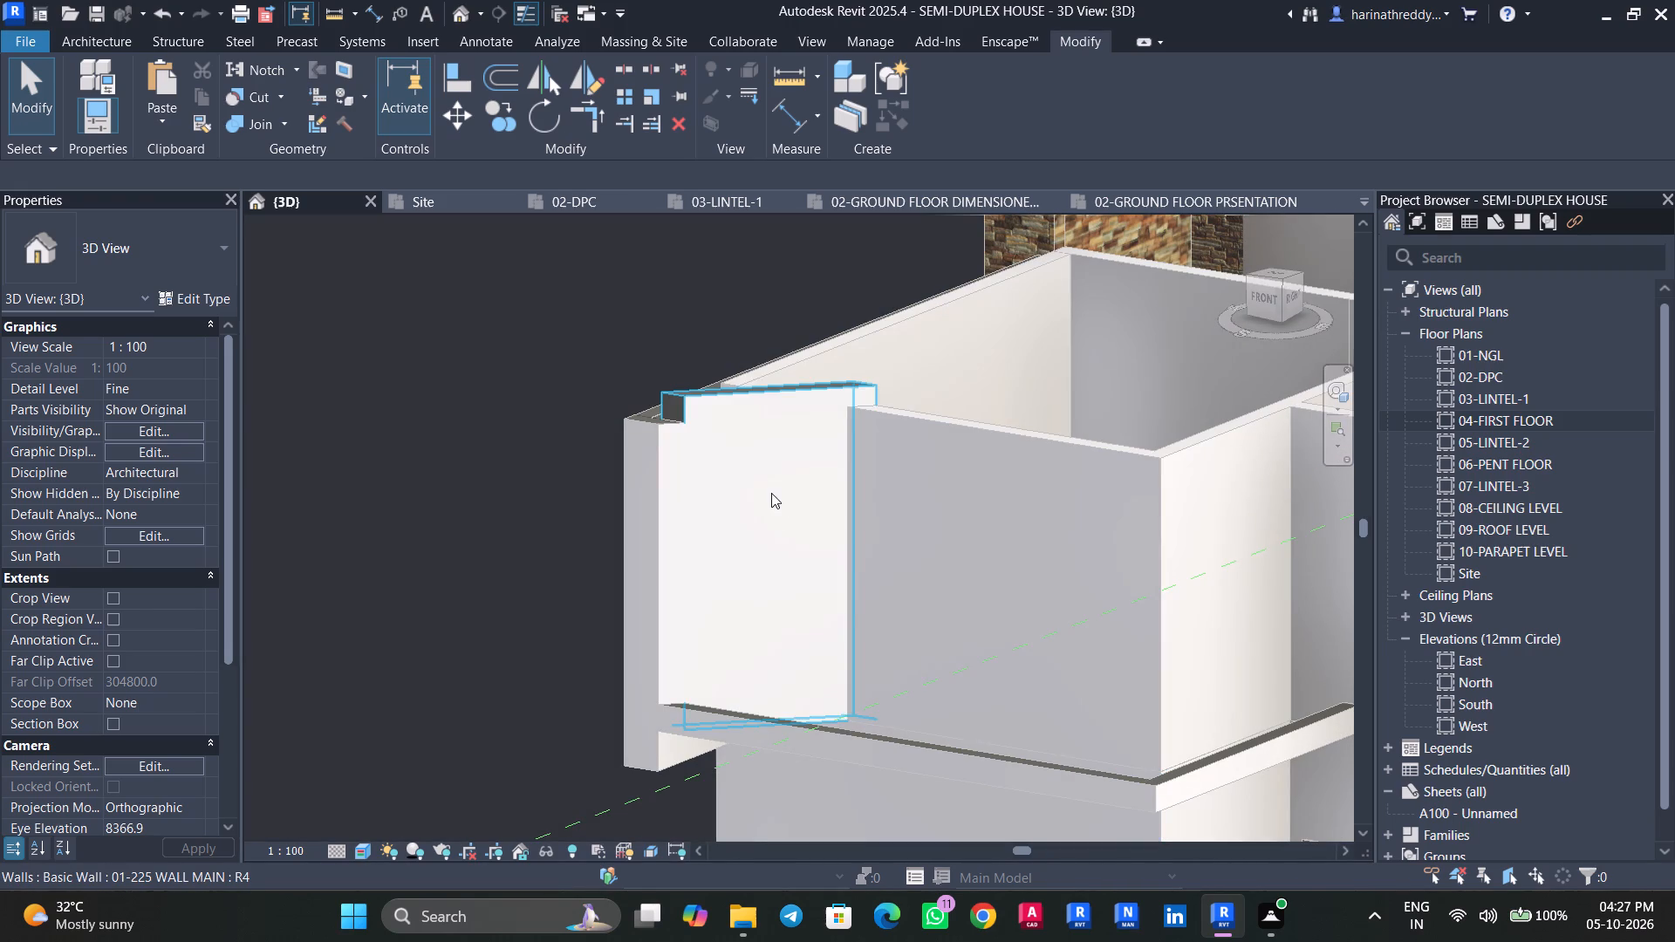
pyautogui.press('Escape')
pyautogui.press('Escape')
pyautogui.click(776, 490)
pyautogui.scroll(3, 771, 483)
pyautogui.scroll(-4, 771, 483)
pyautogui.keyDown('shift'); pyautogui.moveTo(773, 481); pyautogui.dragTo(786, 483, button='middle'); pyautogui.keyUp('shift')
pyautogui.click(167, 495)
pyautogui.press('0')
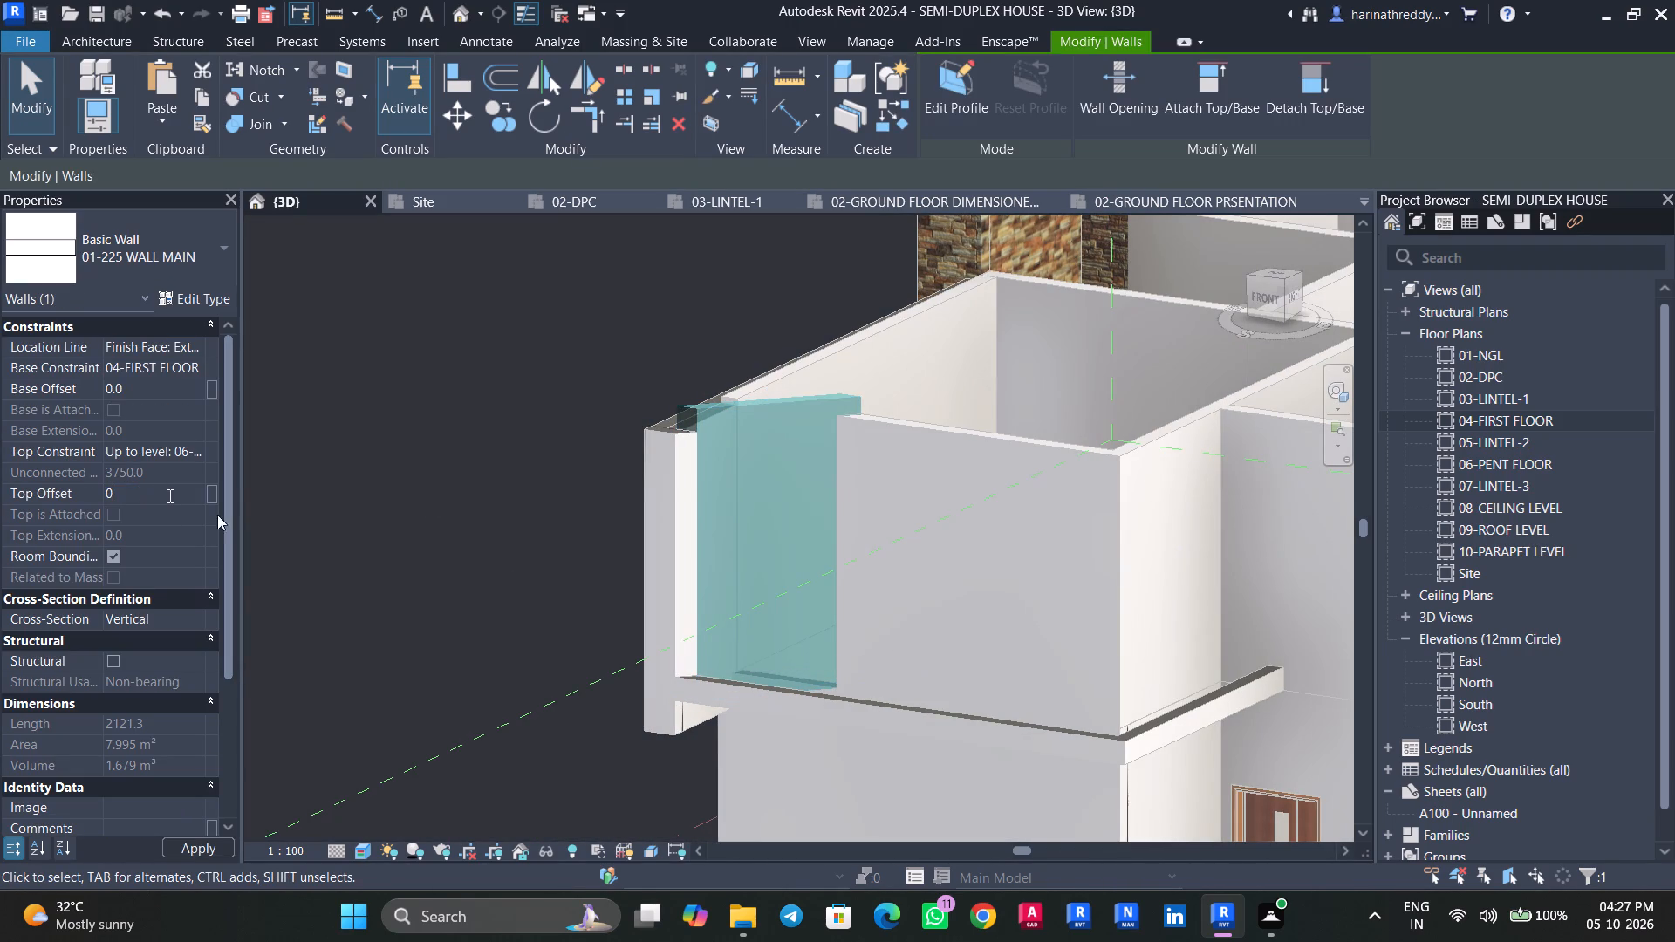
pyautogui.press('Escape')
pyautogui.press('Escape')
# Examine the diagonal corner wall and the low perimeter walls from several sides in 3D.
pyautogui.scroll(-3, 628, 584)
pyautogui.keyDown('shift'); pyautogui.moveTo(632, 590); pyautogui.dragTo(692, 777, button='middle'); pyautogui.keyUp('shift')
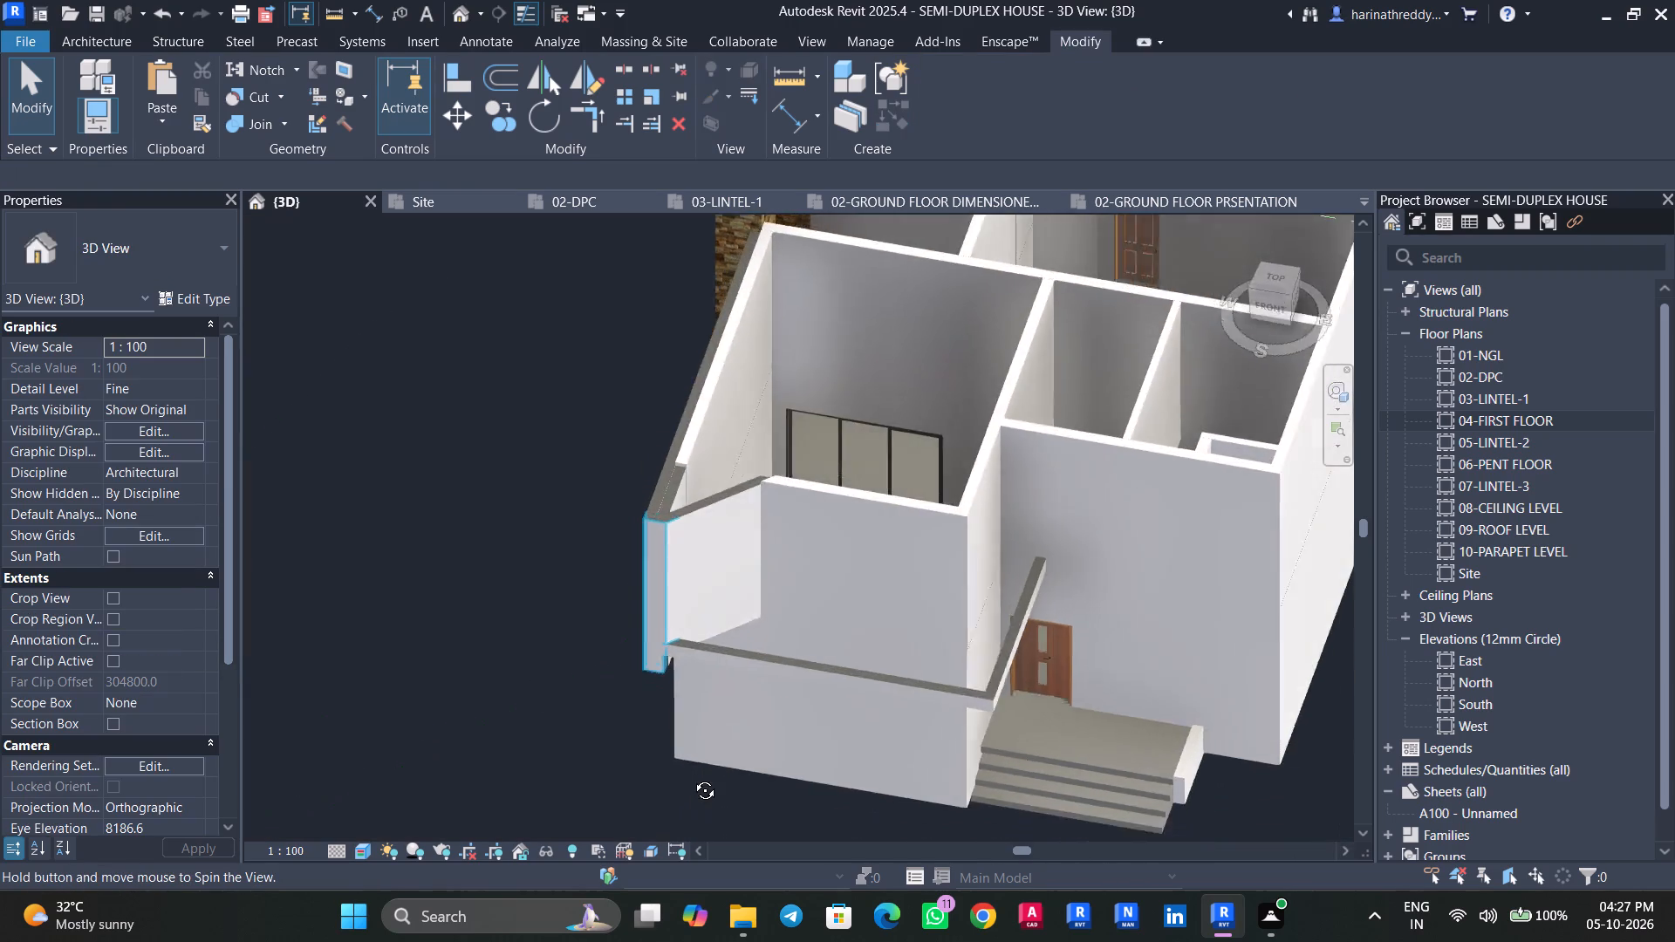
pyautogui.keyDown('shift'); pyautogui.moveTo(692, 777); pyautogui.dragTo(913, 851, button='middle'); pyautogui.keyUp('shift')
pyautogui.keyDown('shift'); pyautogui.moveTo(889, 734); pyautogui.dragTo(796, 938, button='middle'); pyautogui.keyUp('shift')
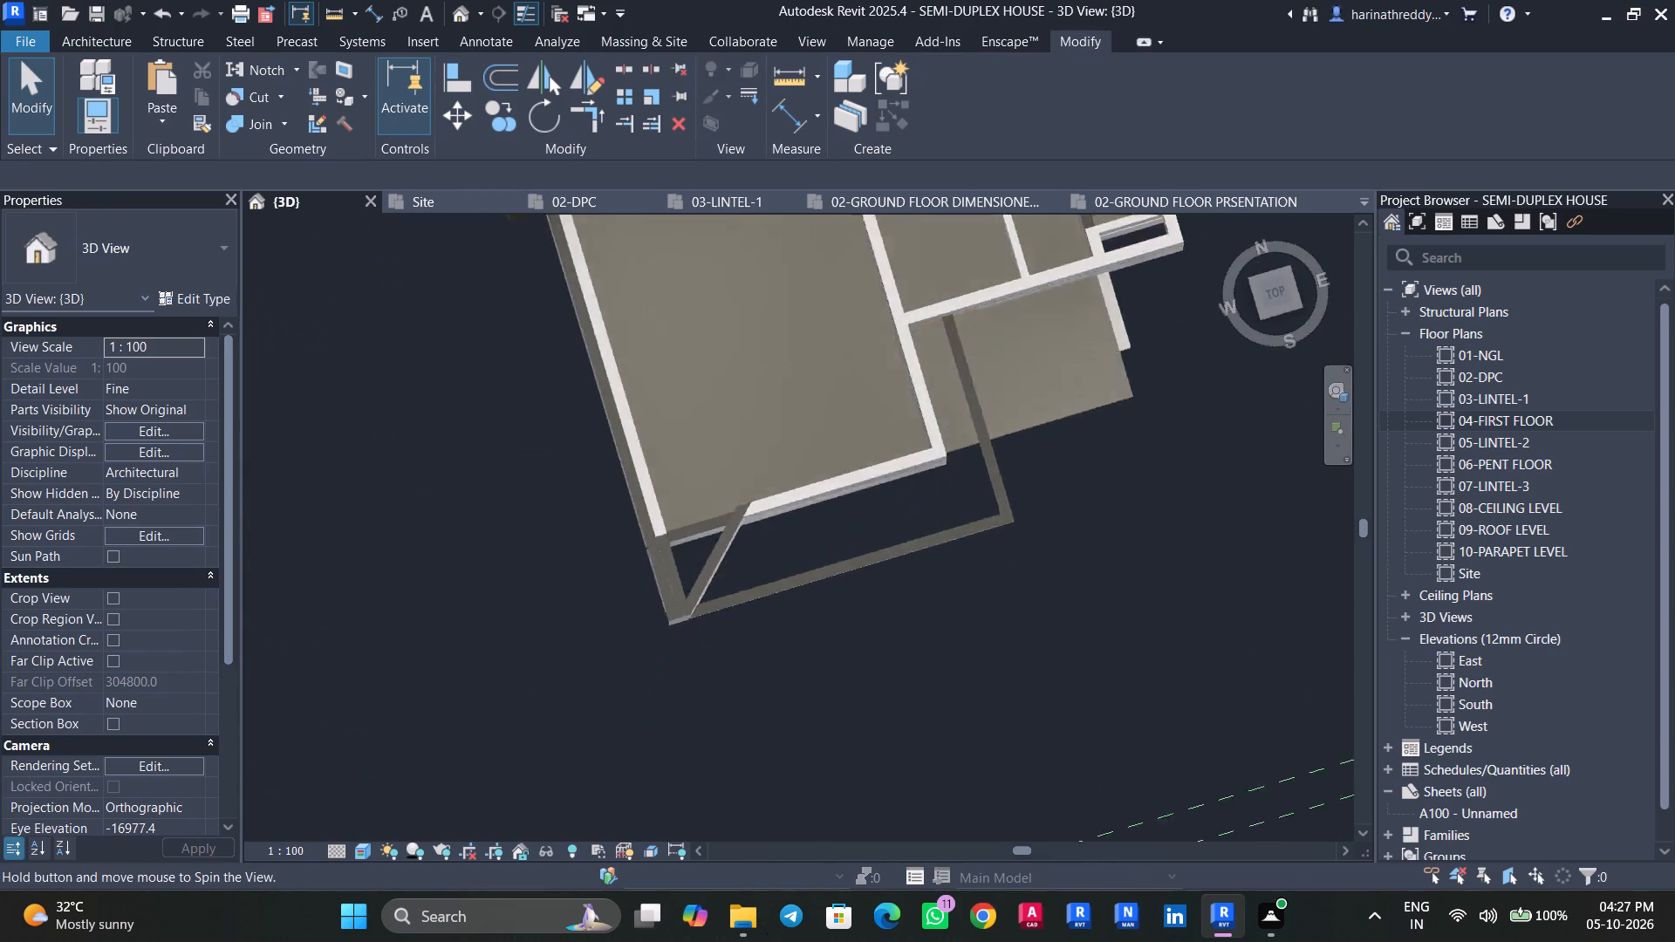
pyautogui.keyDown('shift'); pyautogui.moveTo(796, 938); pyautogui.dragTo(512, 731, button='middle'); pyautogui.keyUp('shift')
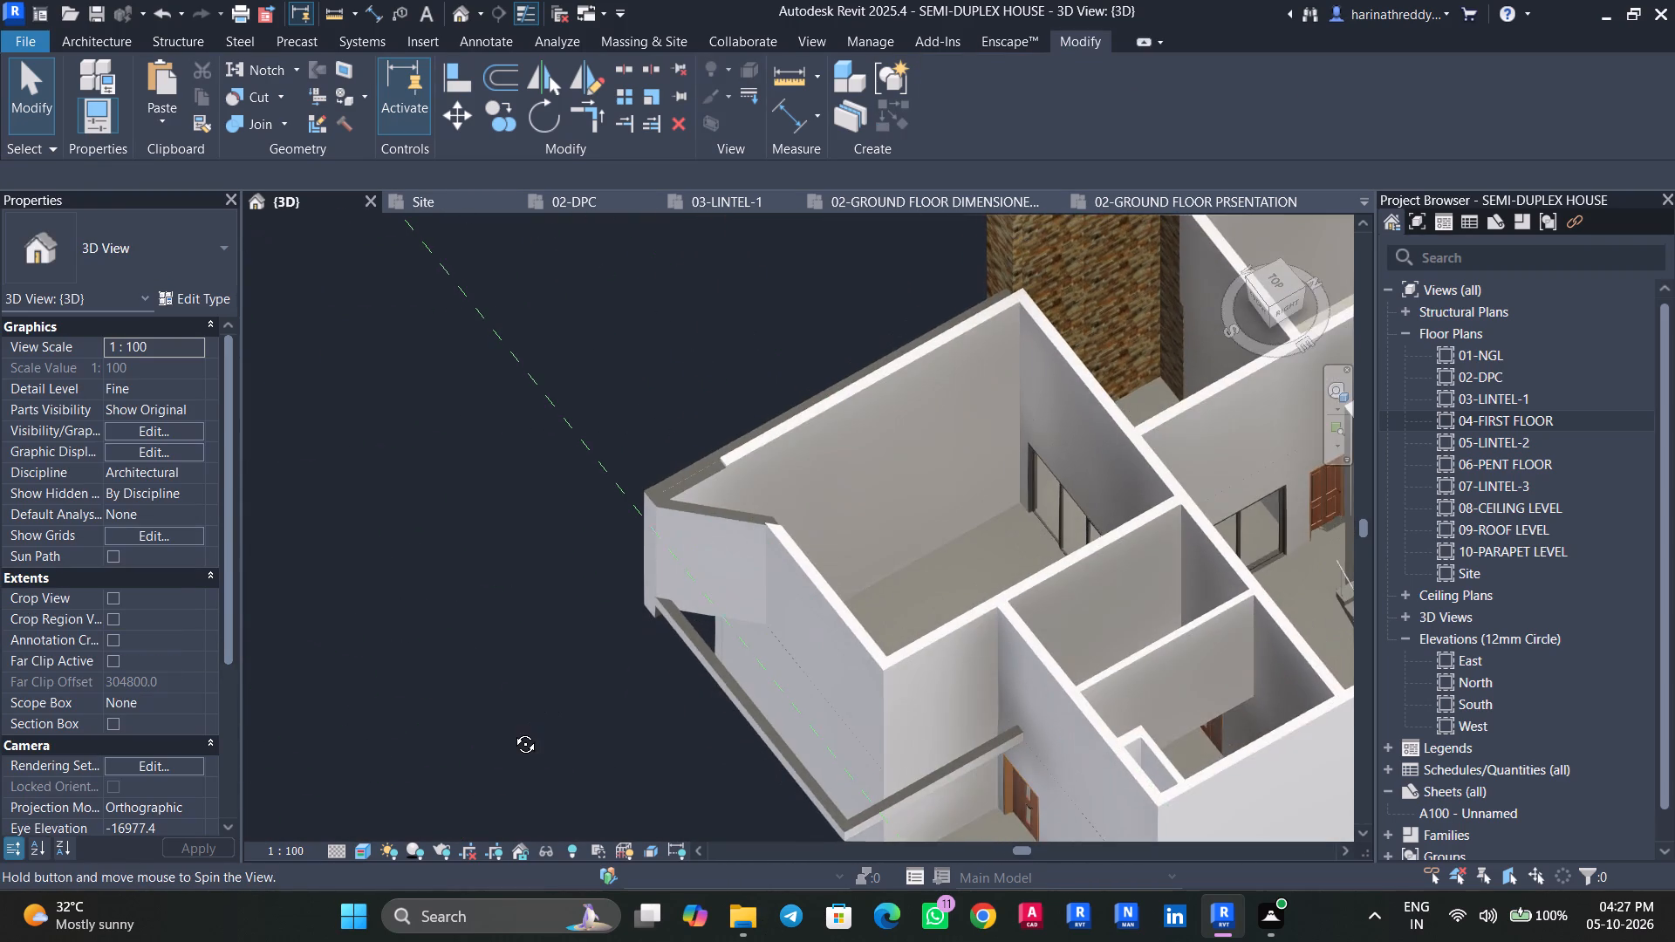
pyautogui.keyDown('shift'); pyautogui.moveTo(512, 731); pyautogui.dragTo(598, 574, button='middle'); pyautogui.keyUp('shift')
pyautogui.scroll(-3, 587, 586)
pyautogui.scroll(1, 587, 586)
pyautogui.moveTo(575, 570); pyautogui.dragTo(559, 509, button='middle')
# Save the project.
pyautogui.hotkey('ctrl', 's')
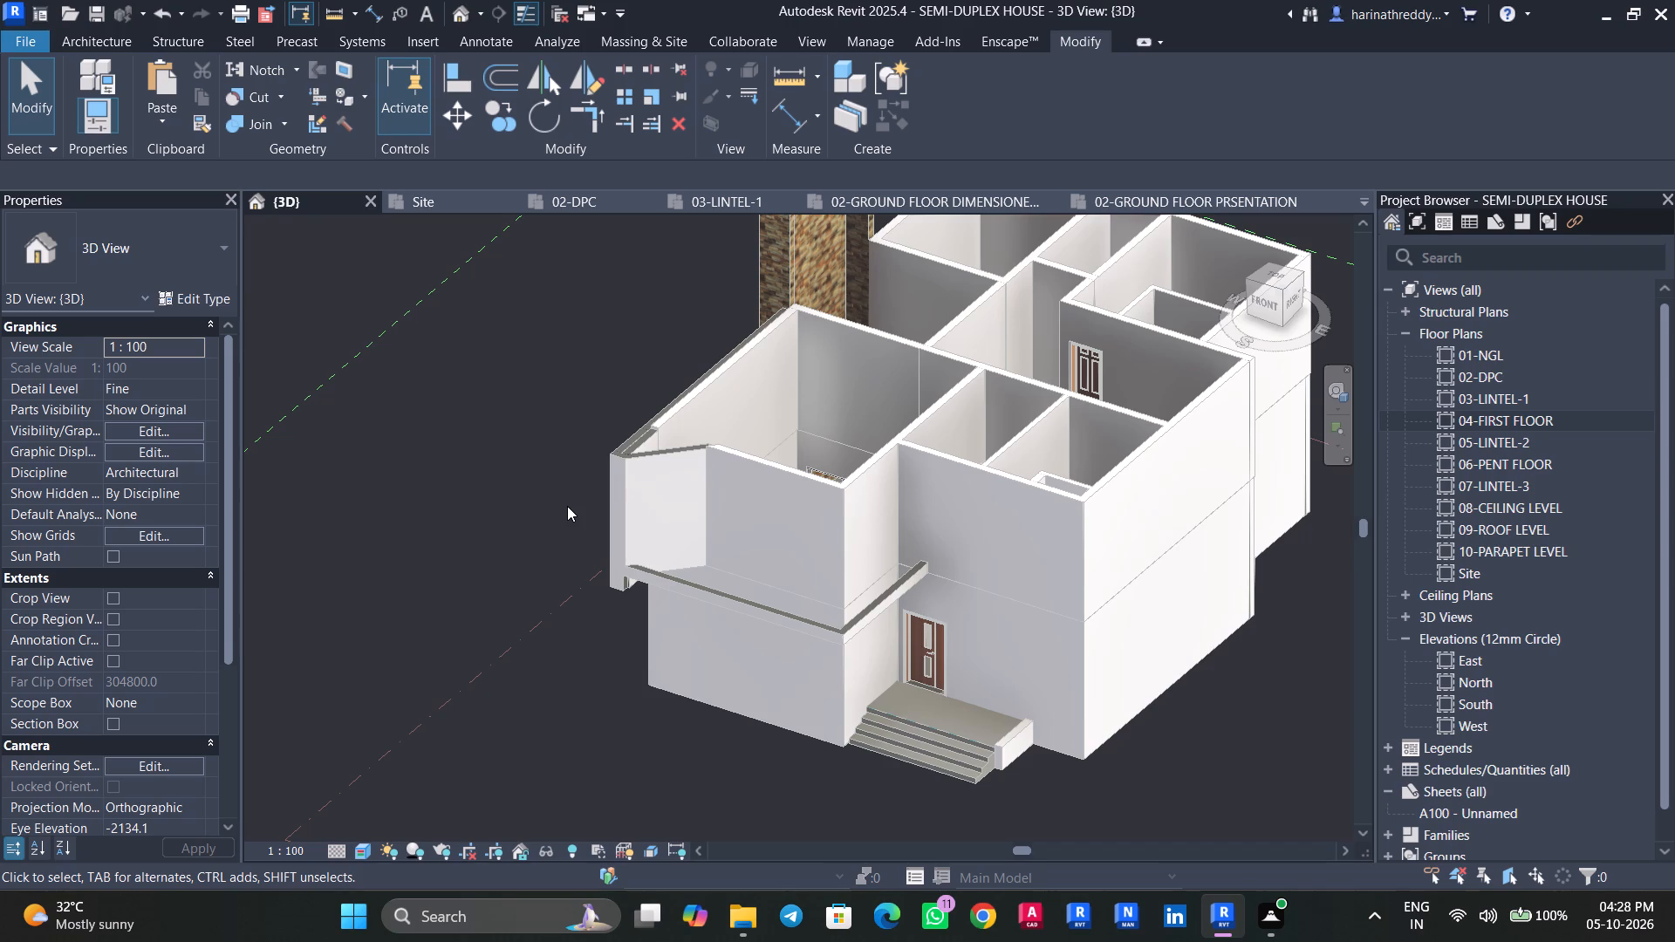
# Set the low southern perimeter wall's base offset to -450 and its top offset to 150.
pyautogui.click(748, 615)
pyautogui.keyDown('shift'); pyautogui.moveTo(742, 654); pyautogui.dragTo(781, 568, button='middle'); pyautogui.keyUp('shift')
pyautogui.scroll(8, 744, 617)
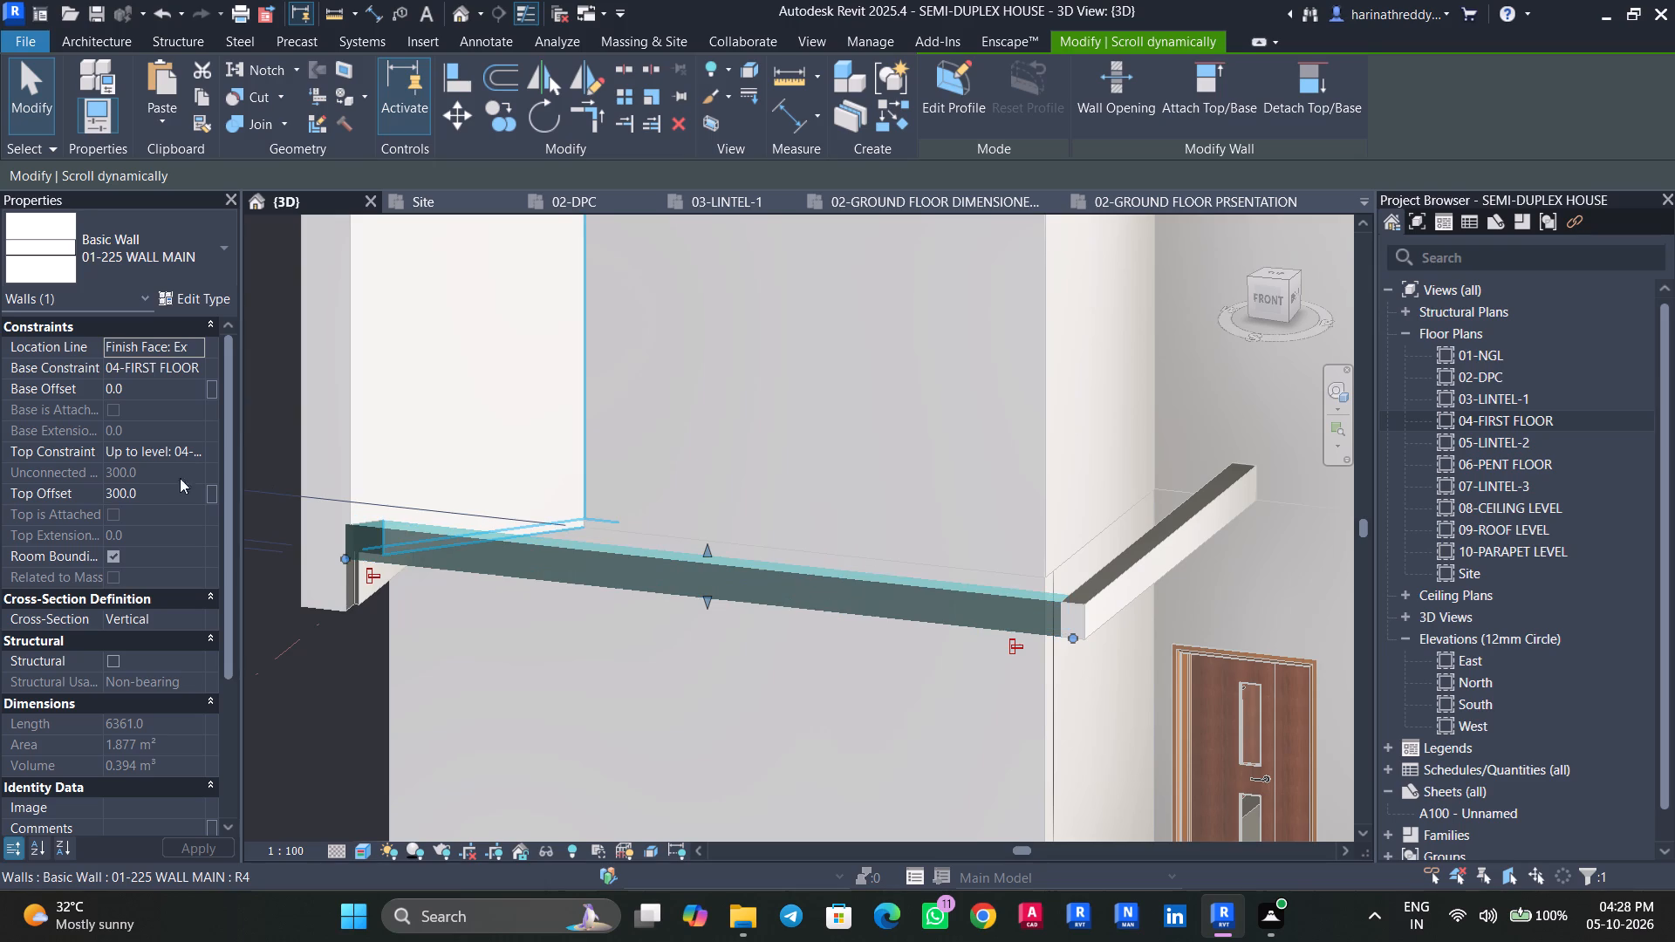
pyautogui.click(166, 391)
pyautogui.write('-450')
pyautogui.click(182, 495)
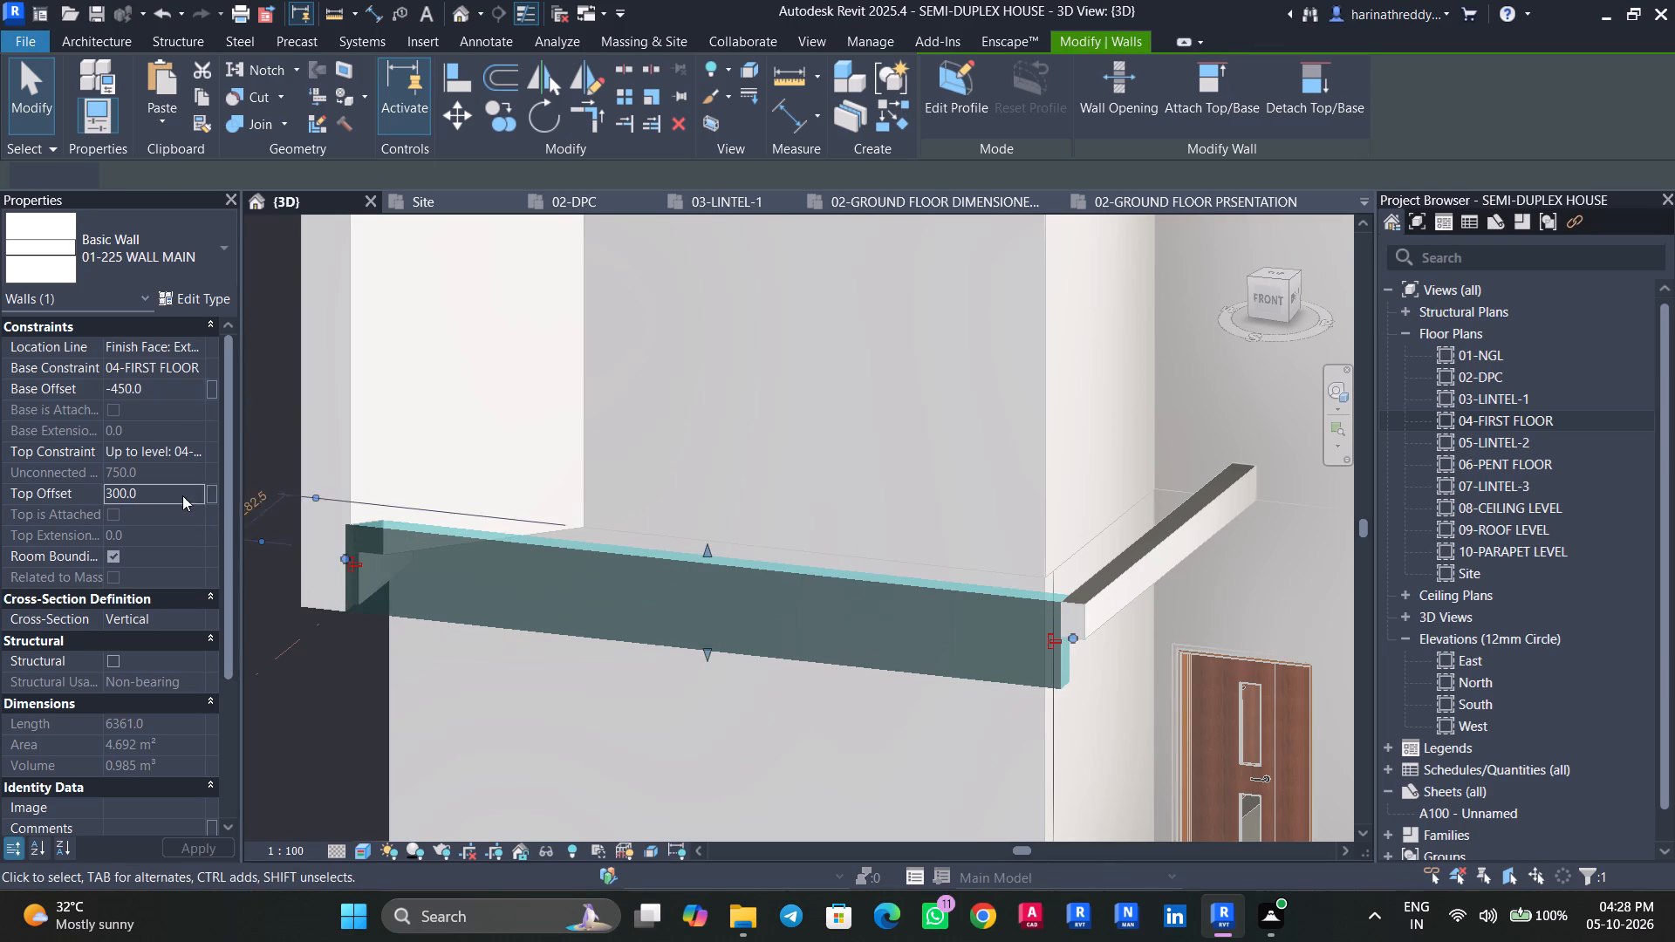
pyautogui.write('150')
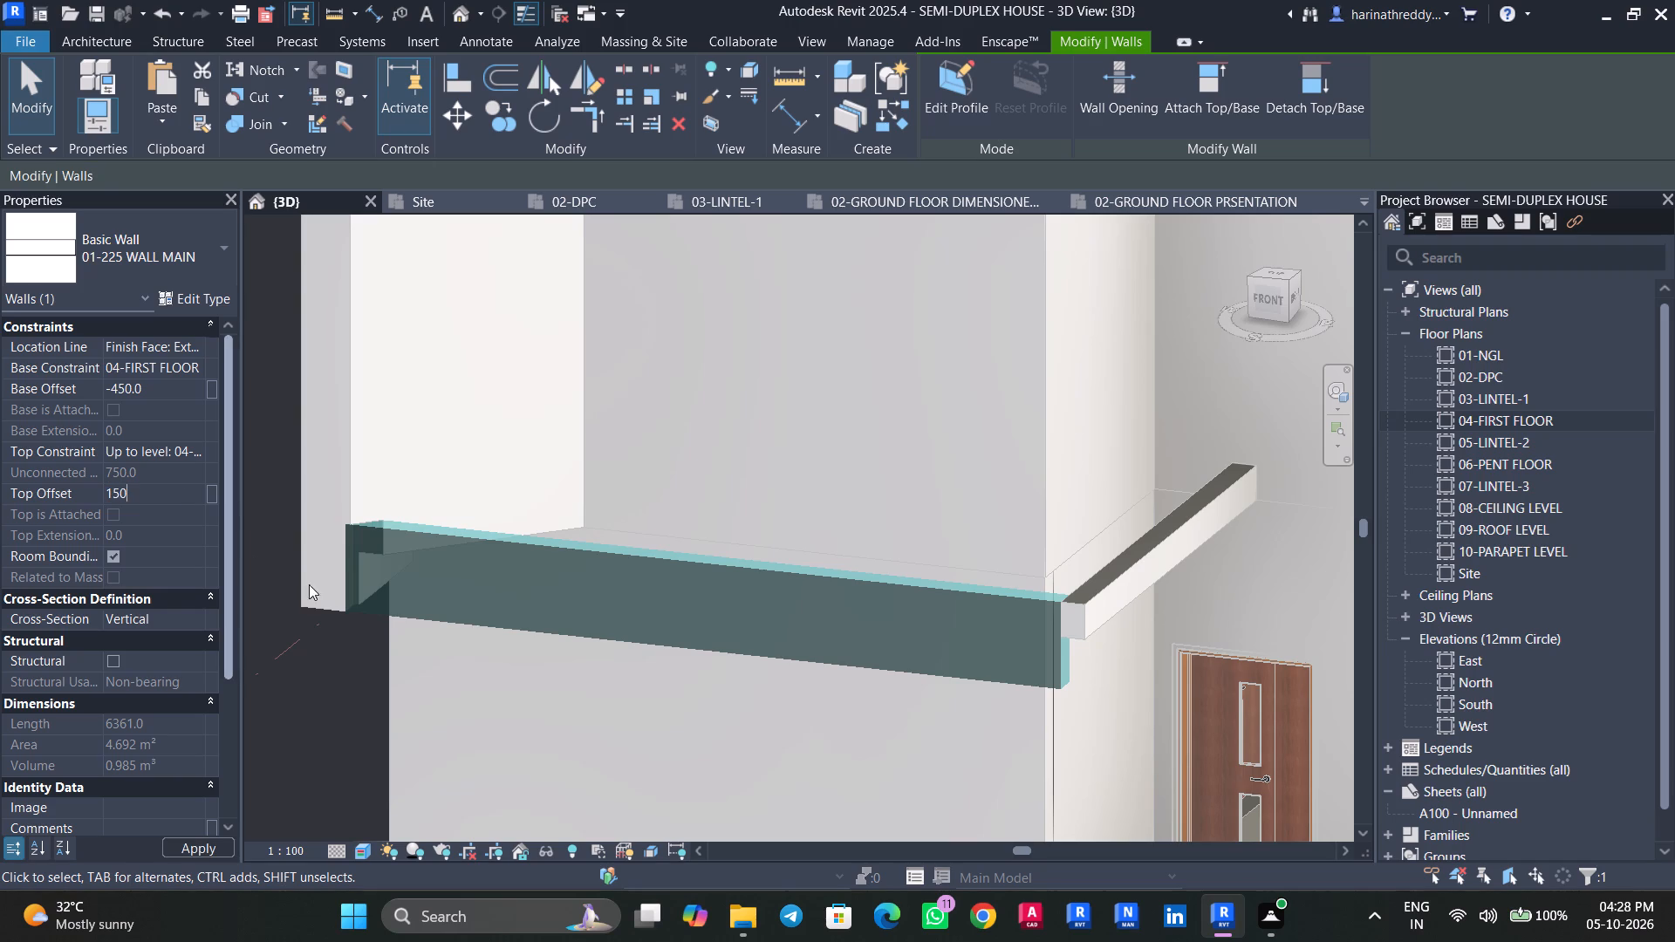
pyautogui.press('Escape')
pyautogui.press('Escape')
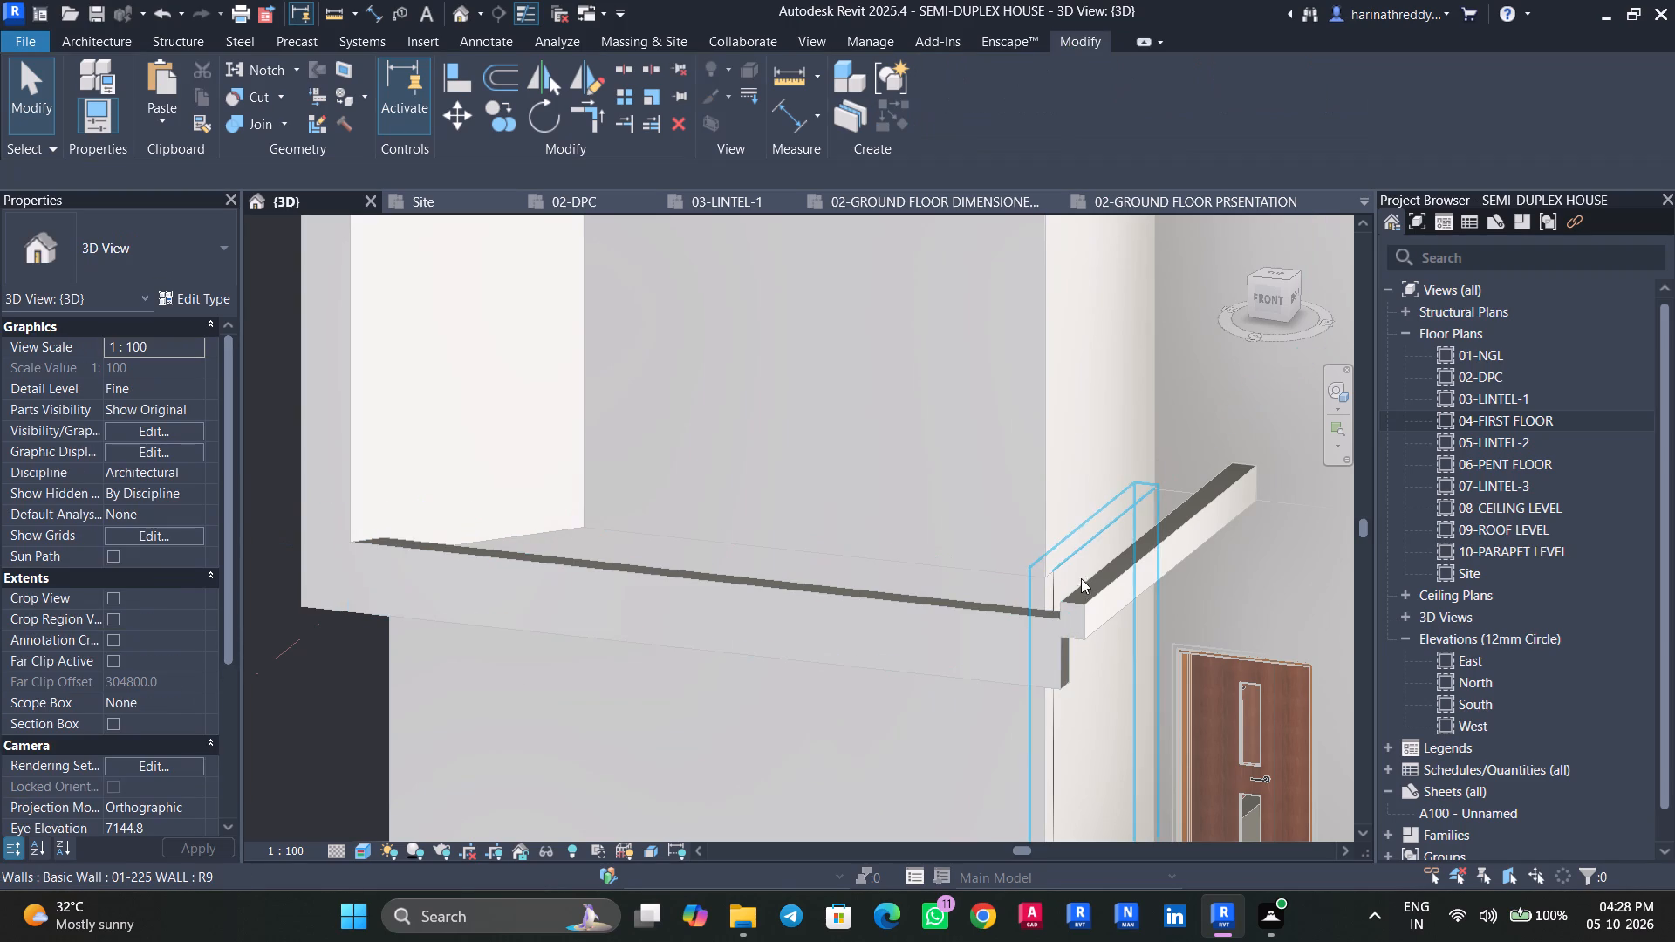
# Match the low eastern perimeter wall to the low southern wall with Match Type.
pyautogui.click(1117, 591)
pyautogui.press('Escape')
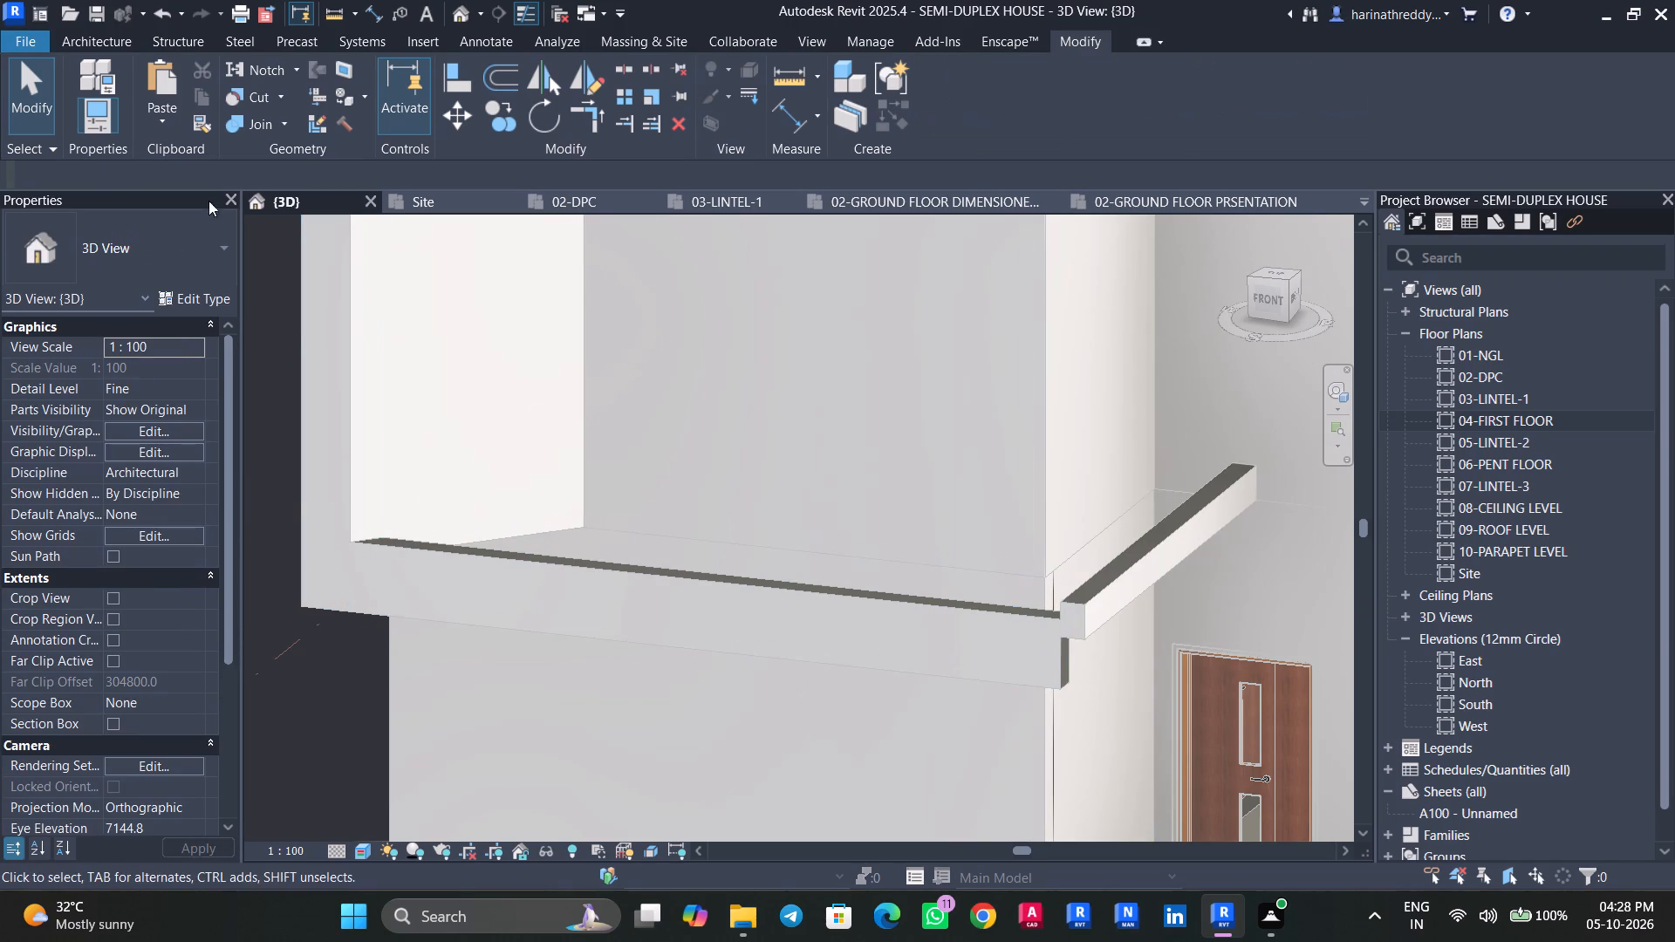
pyautogui.click(202, 127)
pyautogui.click(789, 631)
pyautogui.click(1126, 589)
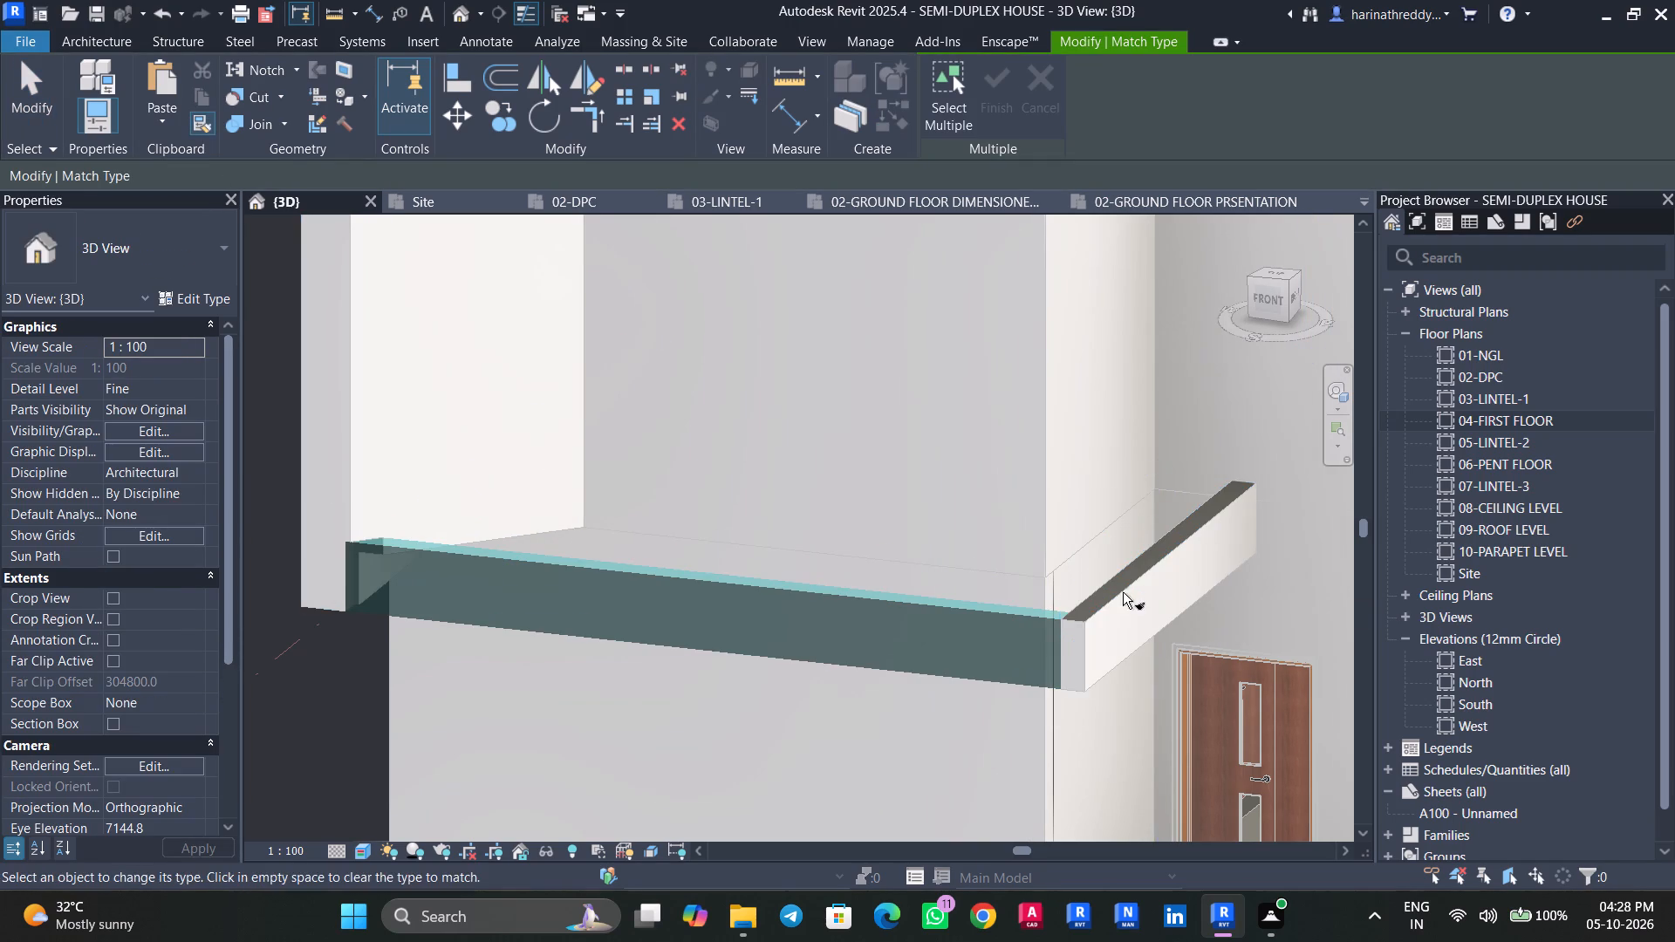
pyautogui.press('Escape')
pyautogui.press('Escape')
# Open the 04-FIRST FLOOR plan at the northwestern rooms bordered by the dashed overhead outline.
pyautogui.scroll(-6, 660, 660)
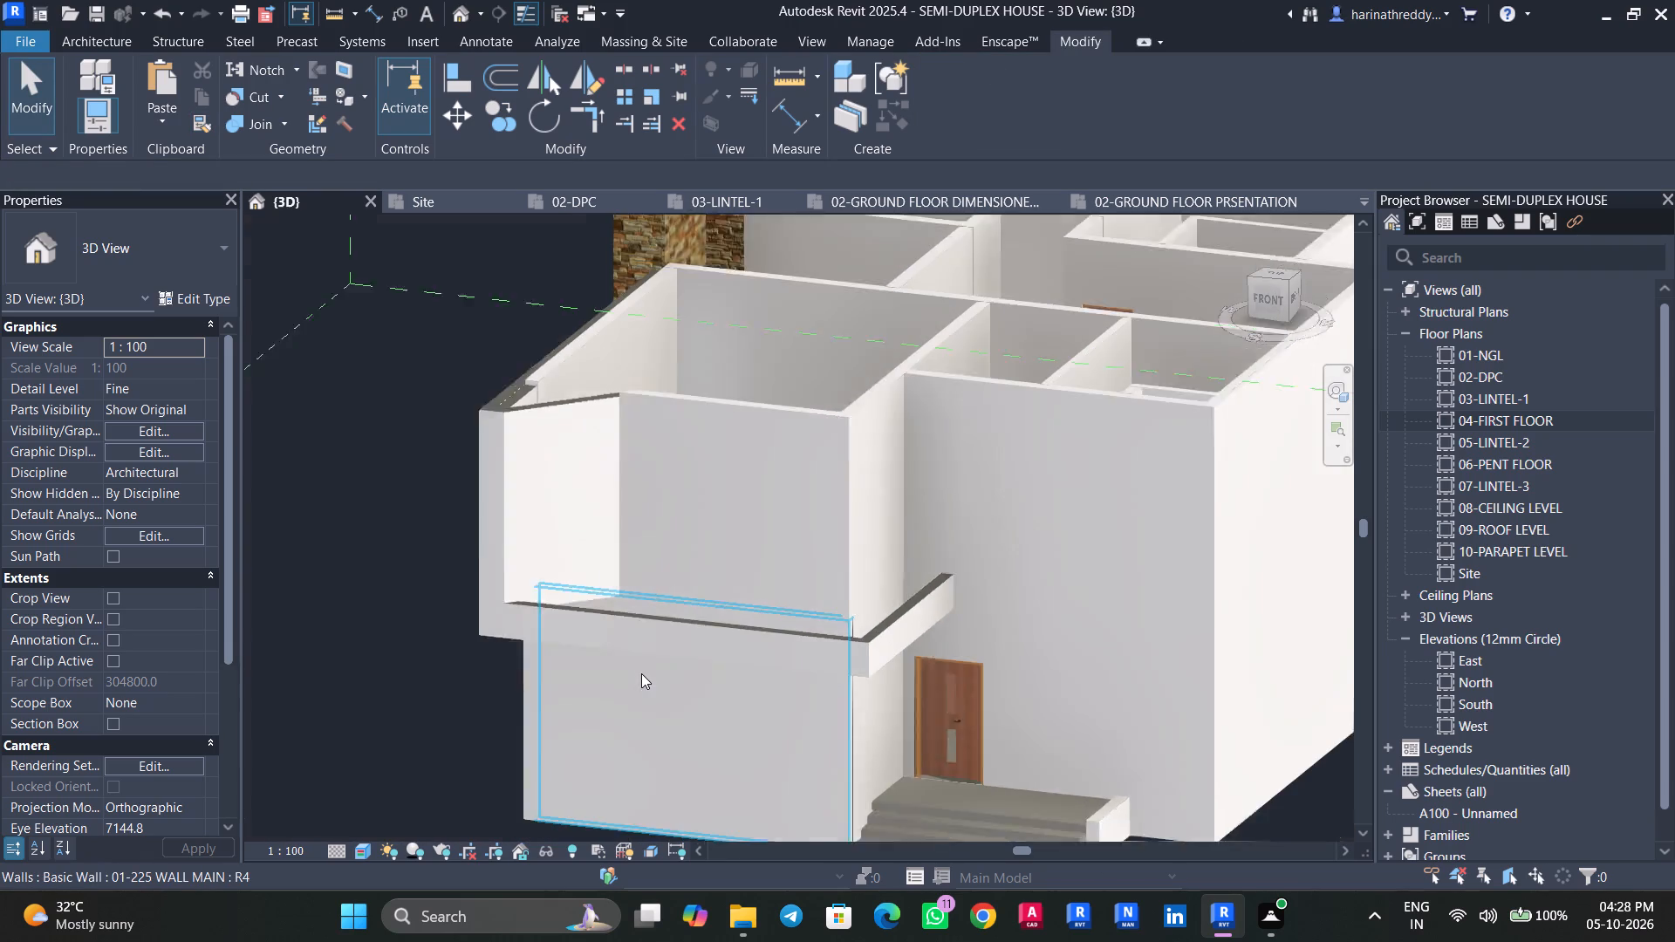
pyautogui.scroll(-2, 641, 673)
pyautogui.scroll(-3, 407, 633)
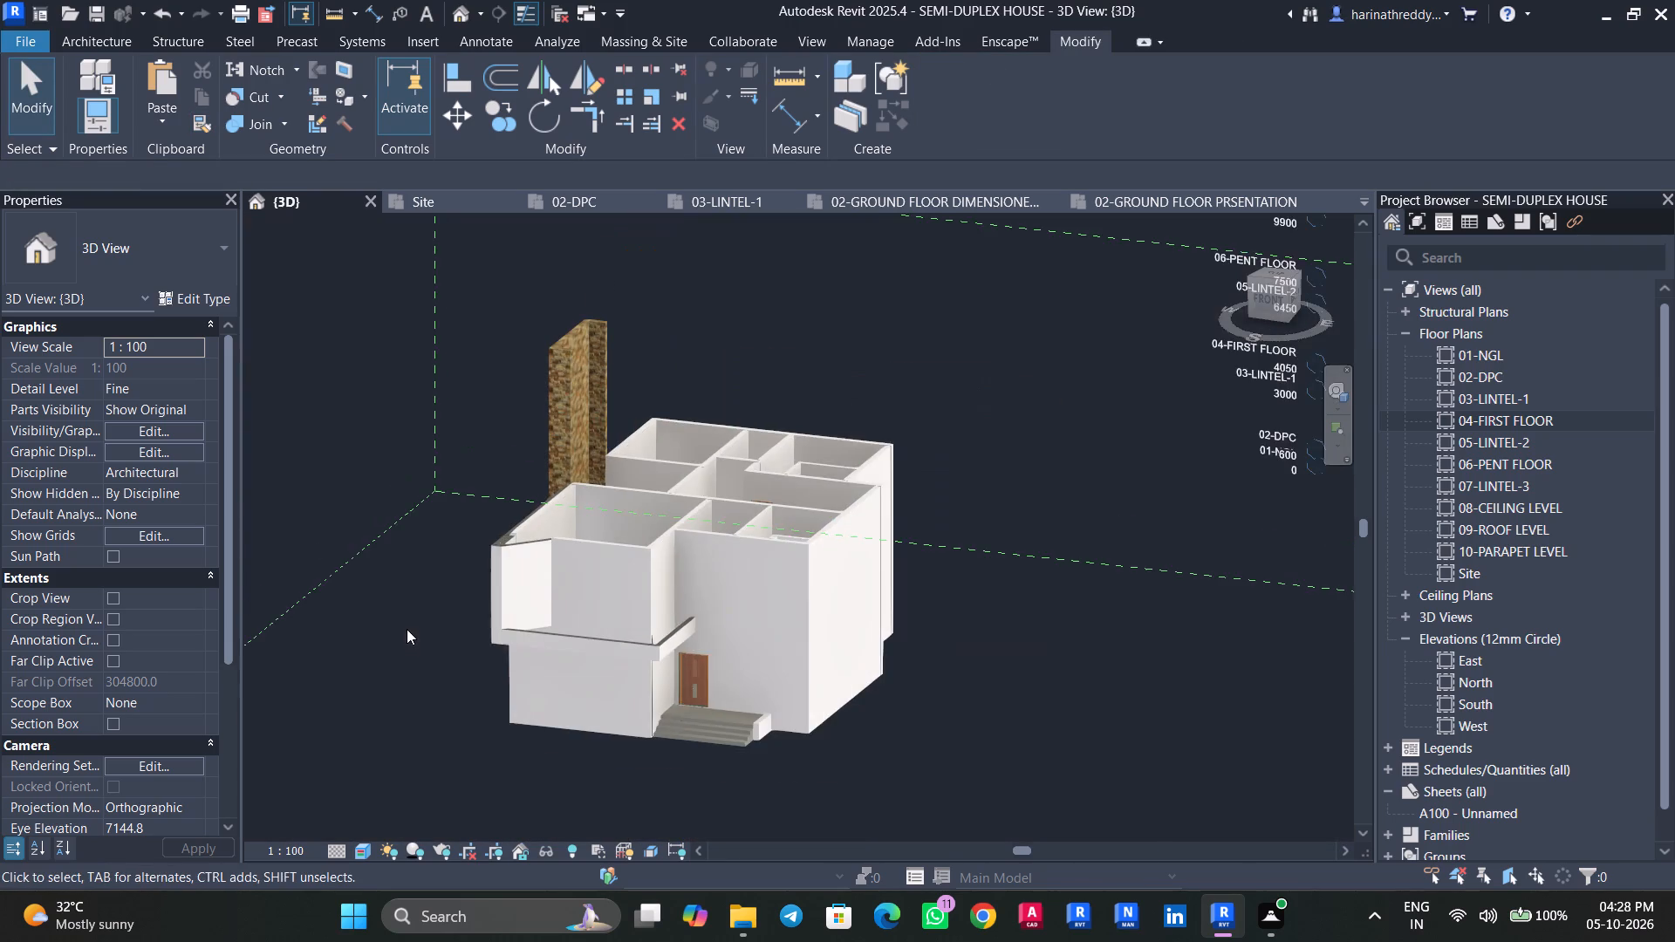
pyautogui.keyDown('shift'); pyautogui.moveTo(400, 618); pyautogui.dragTo(658, 770, button='middle'); pyautogui.keyUp('shift')
pyautogui.keyDown('shift'); pyautogui.moveTo(644, 766); pyautogui.dragTo(491, 771, button='middle'); pyautogui.keyUp('shift')
pyautogui.doubleClick(1525, 421)
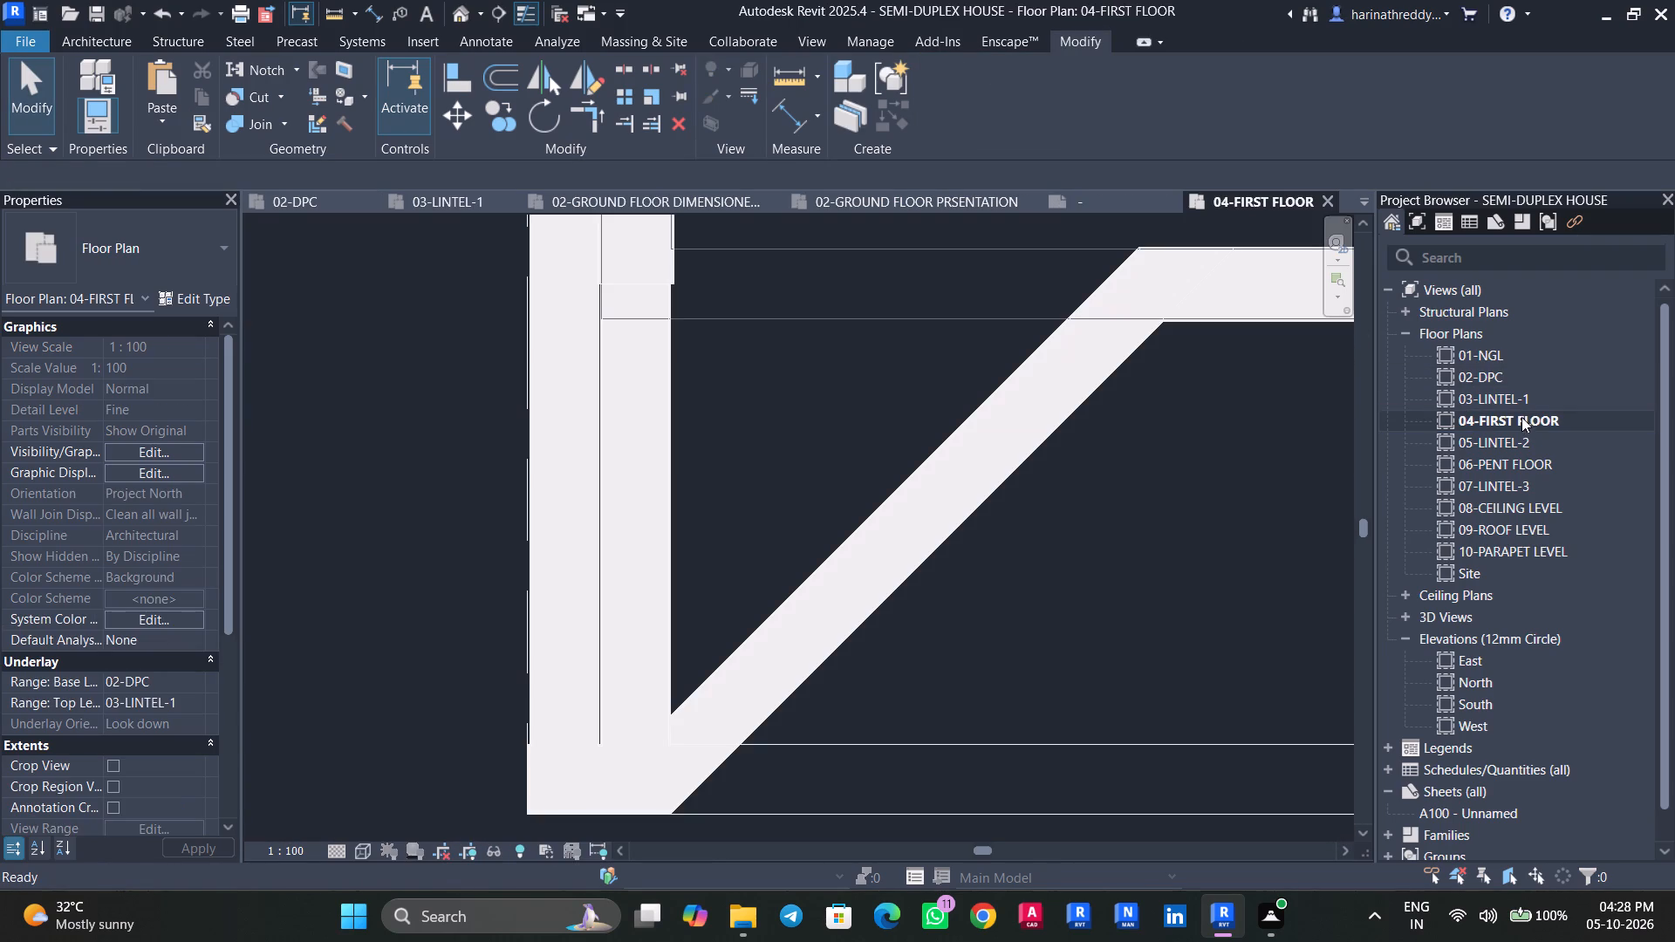
pyautogui.scroll(-6, 803, 315)
pyautogui.moveTo(803, 380); pyautogui.dragTo(803, 842, button='middle')
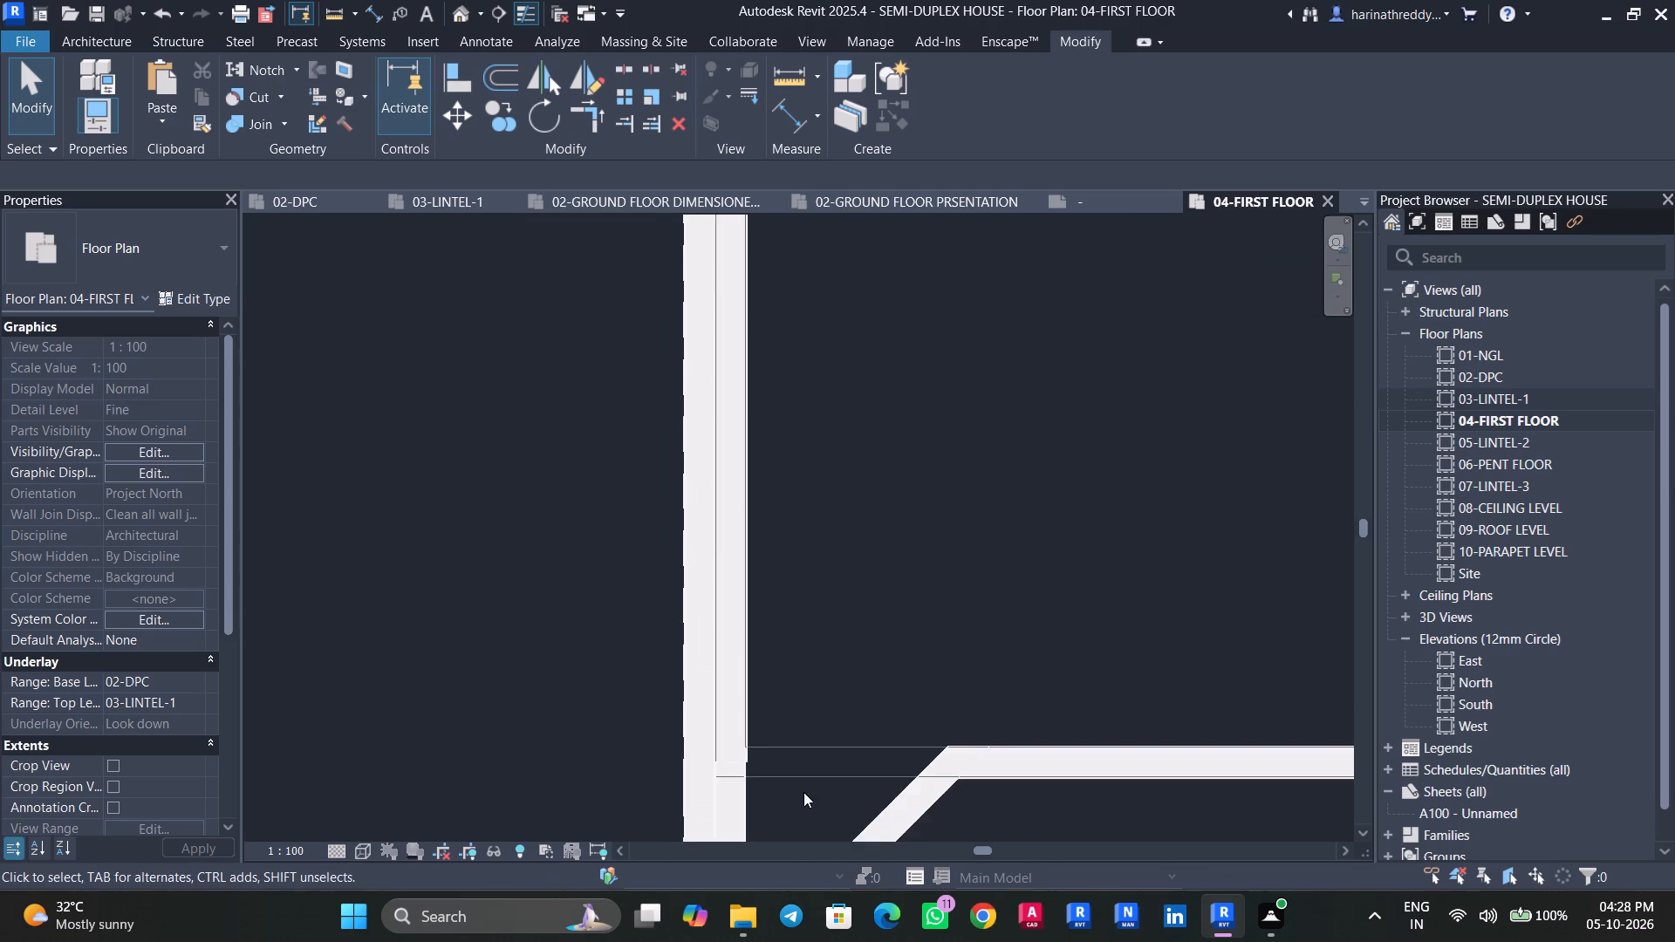
pyautogui.scroll(-17, 803, 792)
pyautogui.moveTo(756, 573); pyautogui.dragTo(756, 672, button='middle')
pyautogui.scroll(-1, 756, 671)
pyautogui.scroll(8, 763, 665)
# Configure new walls as 01-150 WALL with base offset 0, top offset 0 and Wall Centerline as the location line.
pyautogui.write('WA')
pyautogui.scroll(8, 853, 640)
pyautogui.click(88, 237)
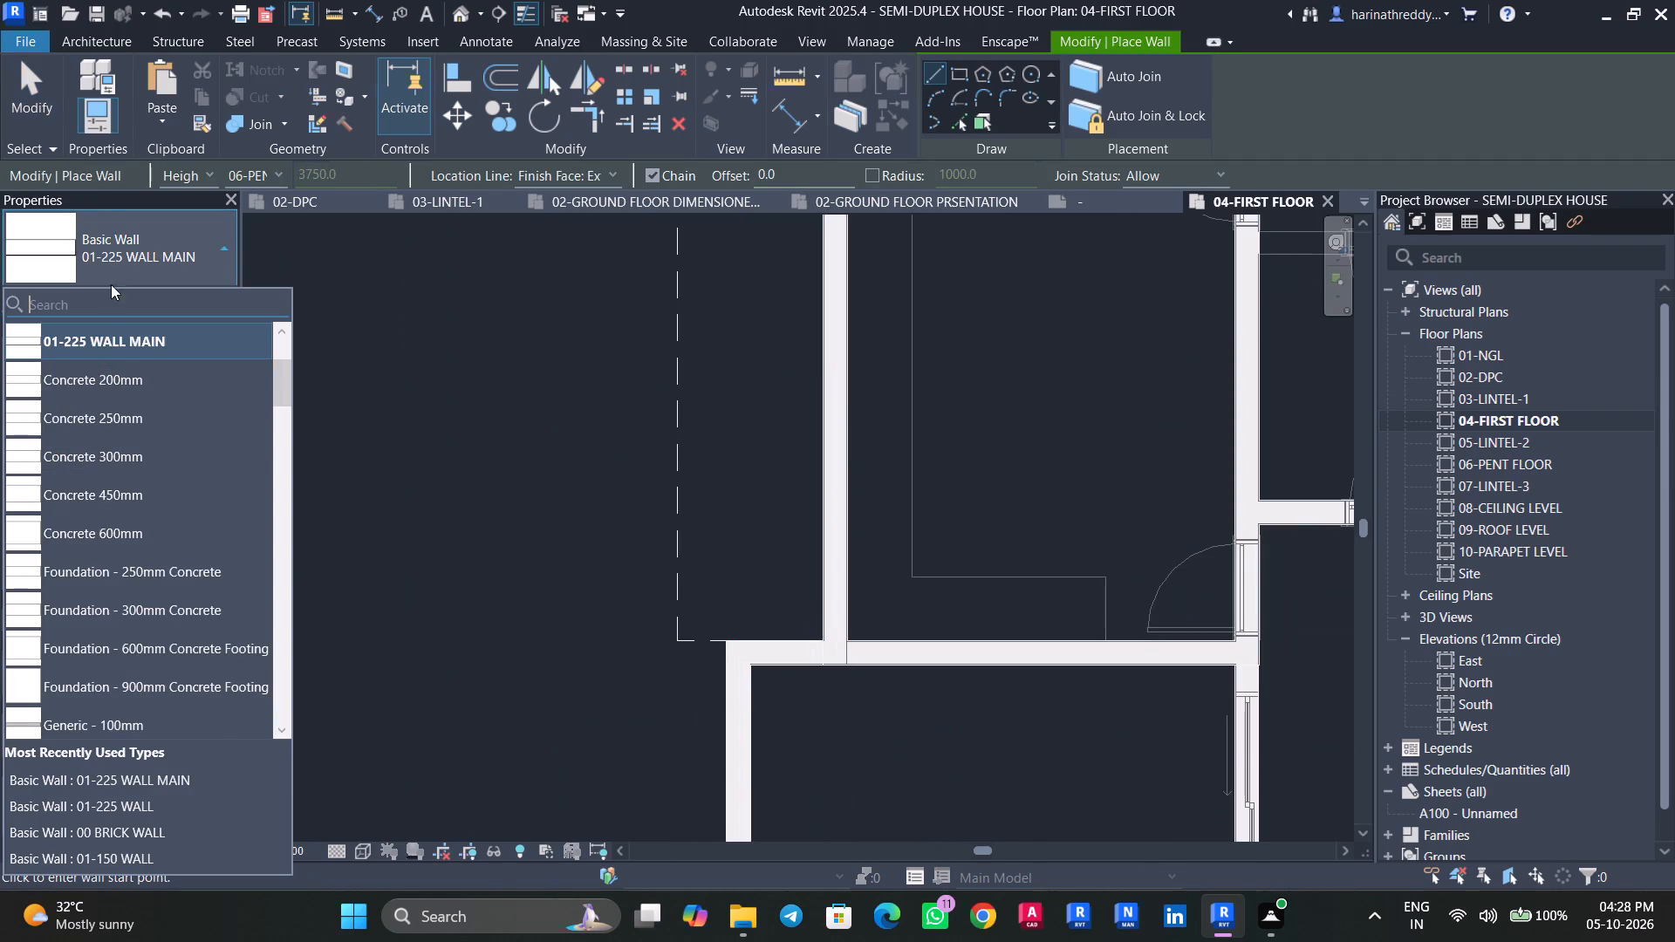
pyautogui.scroll(5, 107, 372)
pyautogui.click(120, 412)
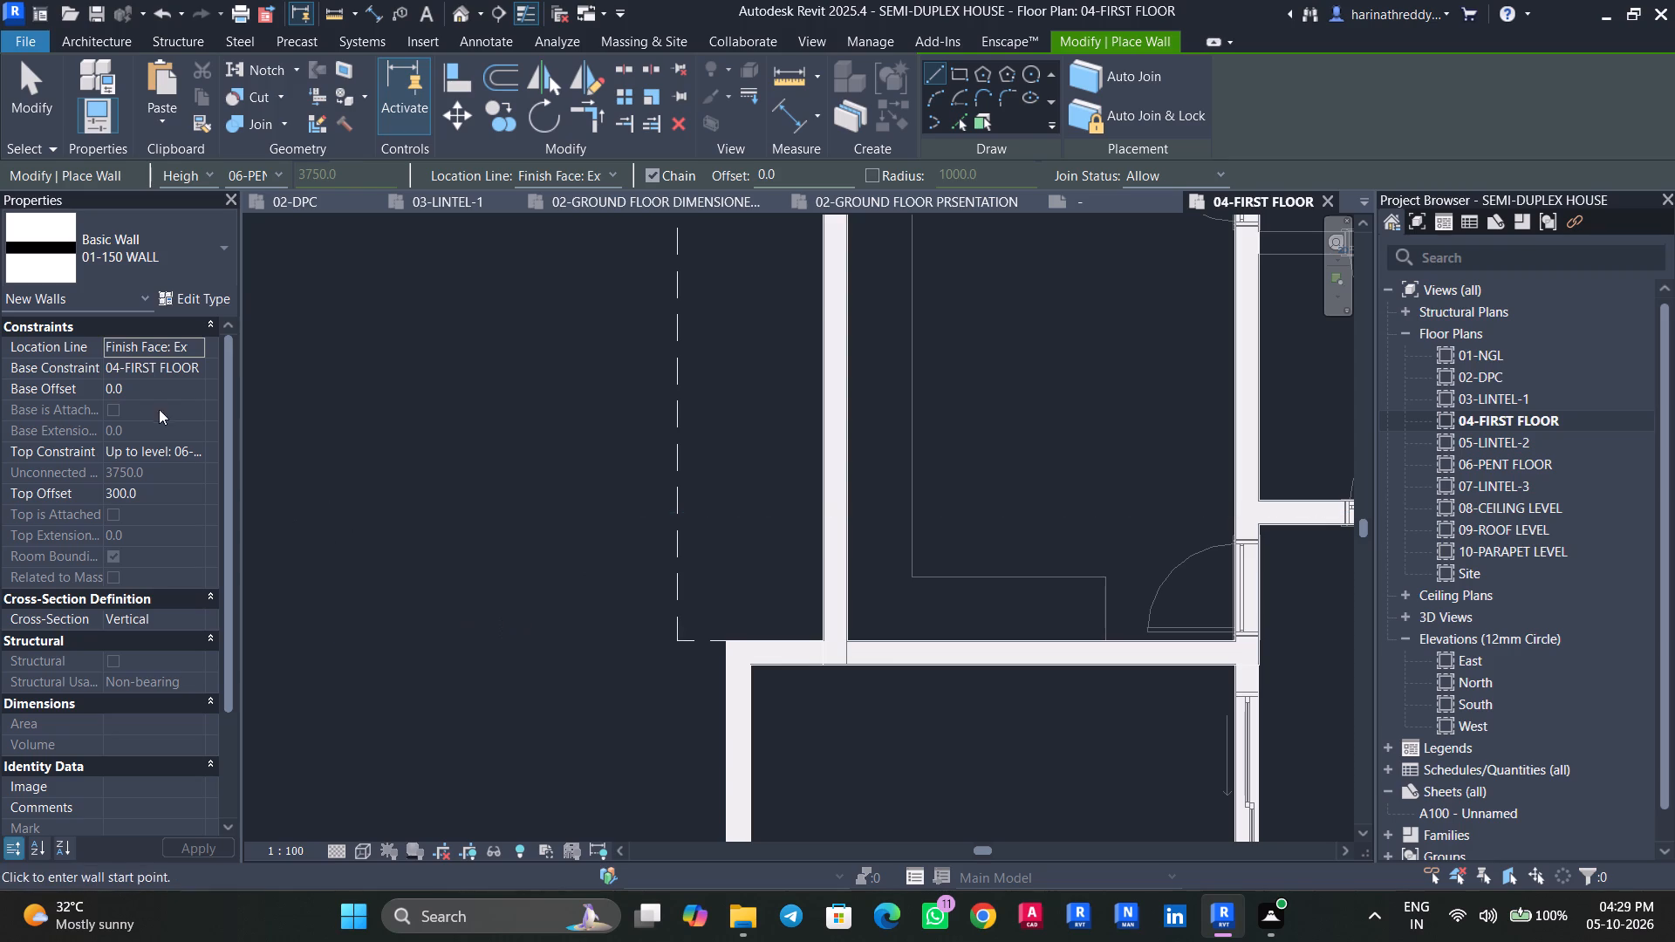
pyautogui.click(162, 384)
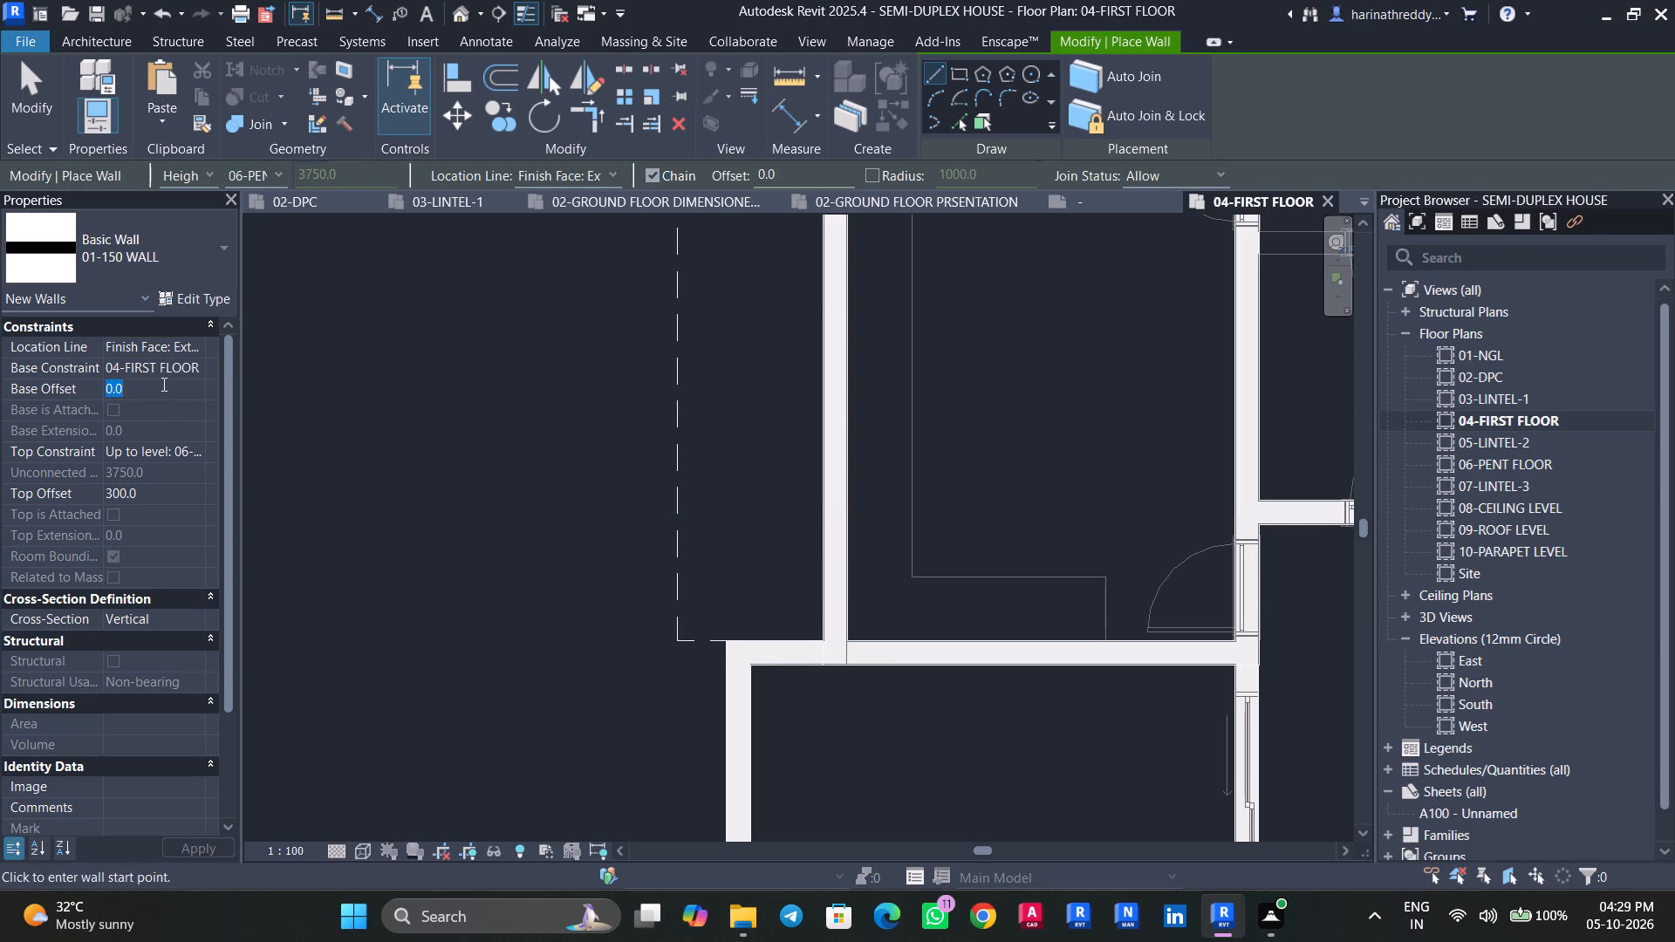
pyautogui.press('0')
pyautogui.click(169, 500)
pyautogui.press('0')
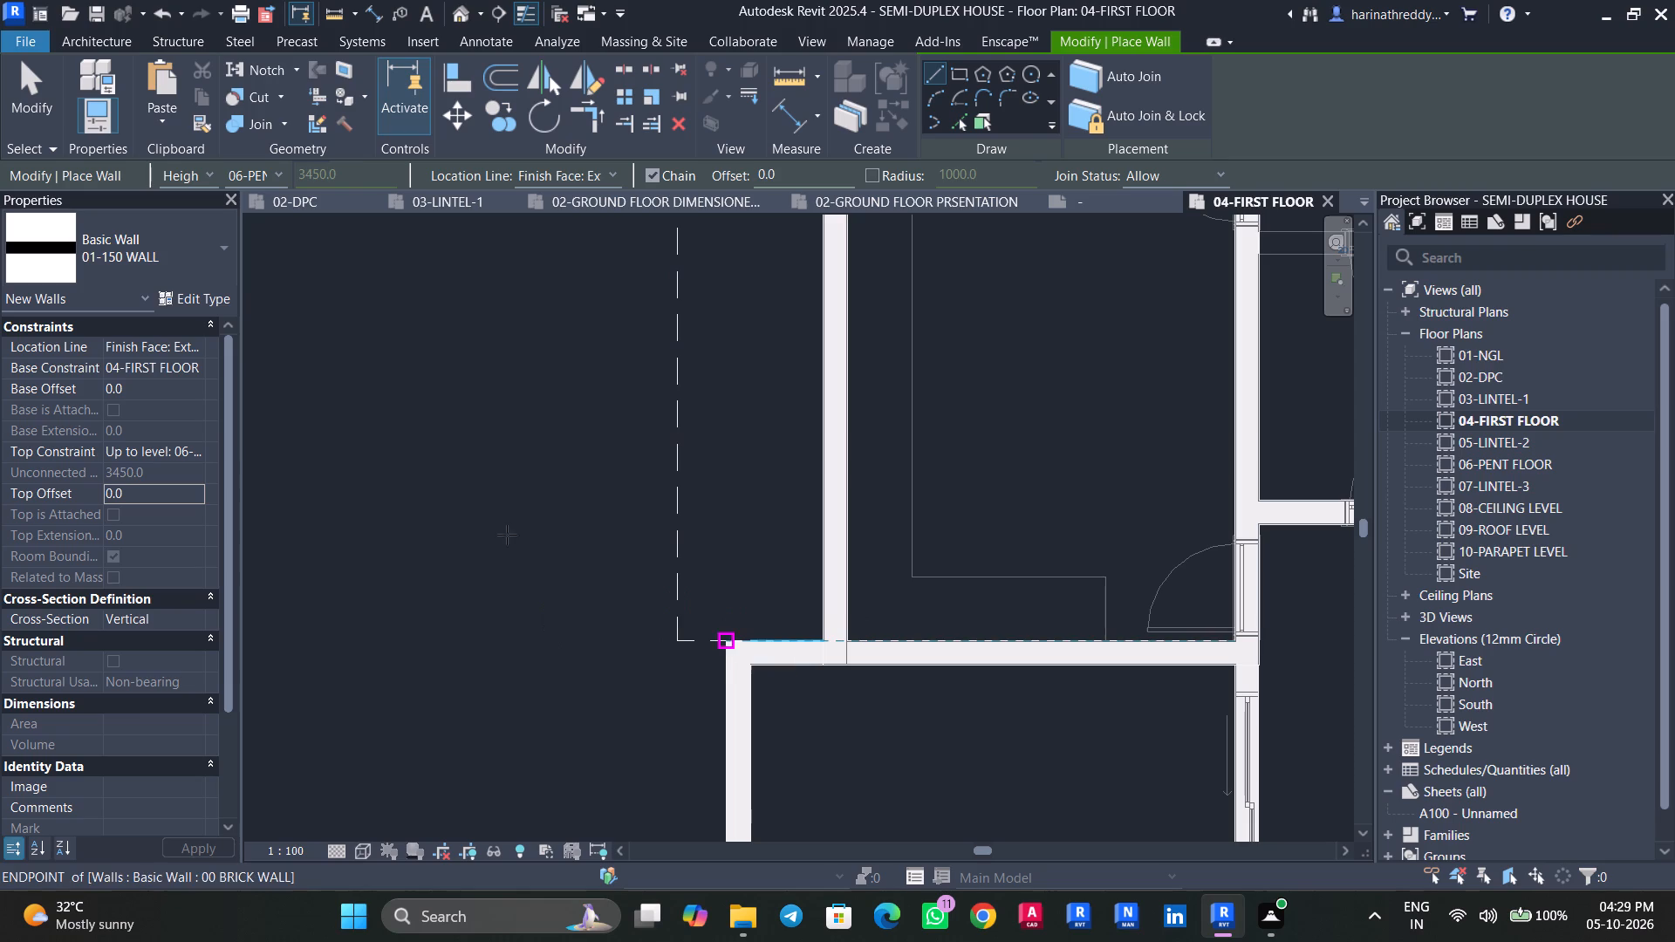
pyautogui.click(200, 348)
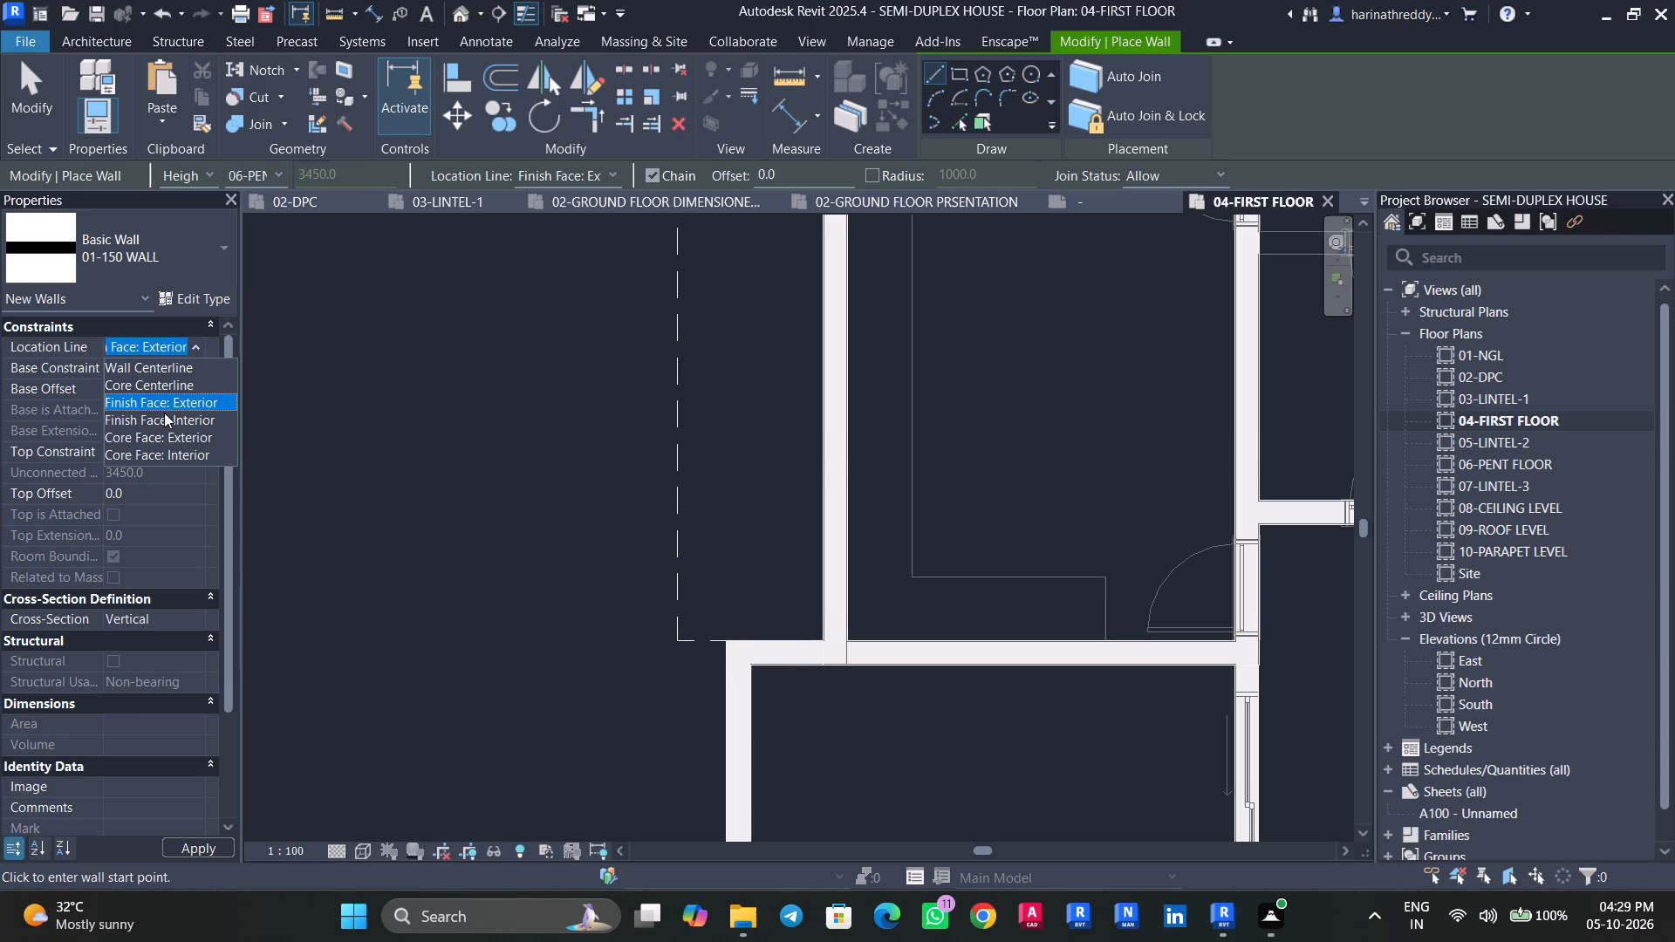
pyautogui.click(171, 368)
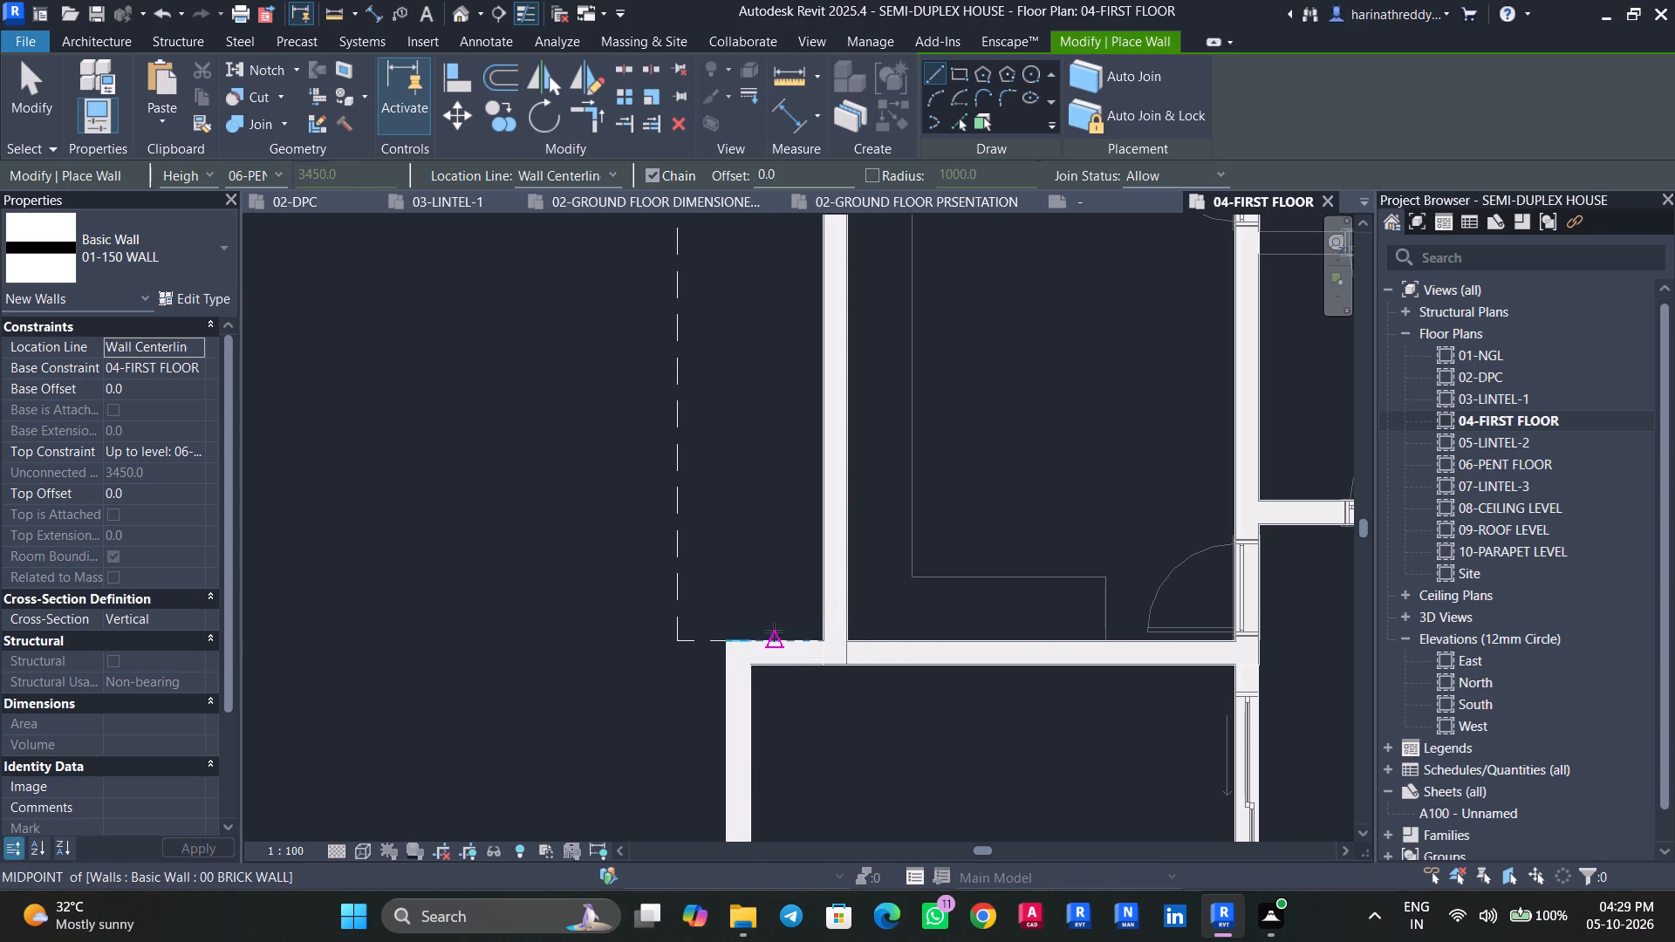
pyautogui.press('Escape')
pyautogui.press('Escape')
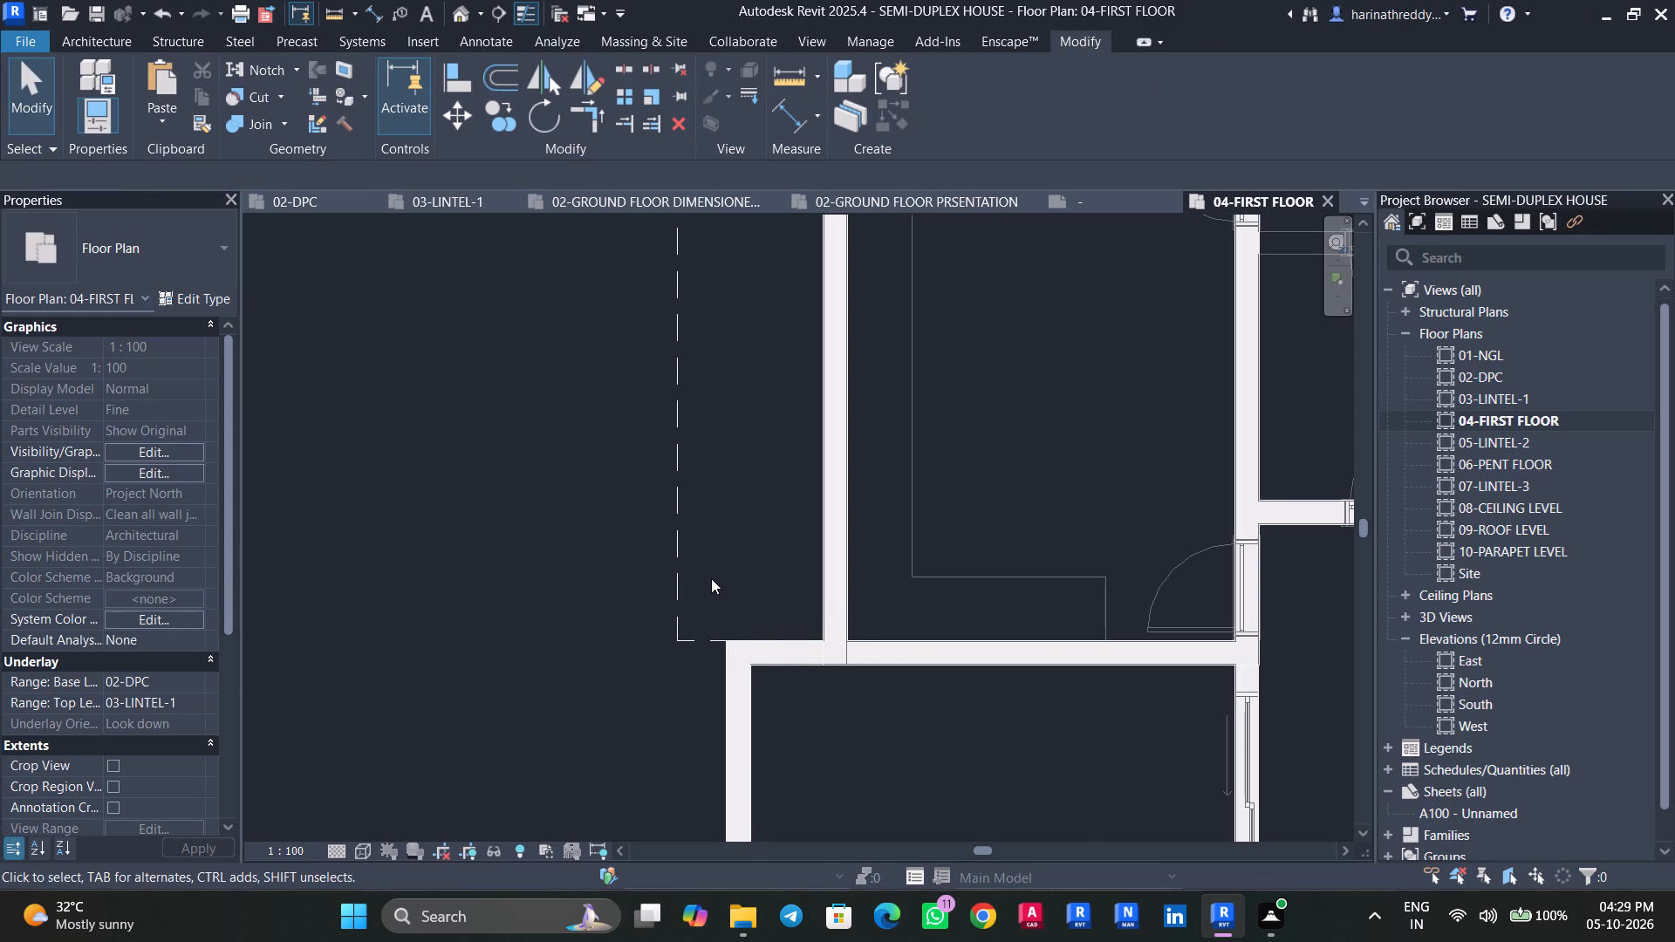
# Draw a horizontal 01-150 WALL partition about 1815 mm long across the narrow room between the two northern bedrooms.
pyautogui.scroll(-7, 711, 578)
pyautogui.scroll(5, 902, 531)
pyautogui.moveTo(894, 543); pyautogui.dragTo(735, 644, button='middle')
pyautogui.scroll(-5, 735, 644)
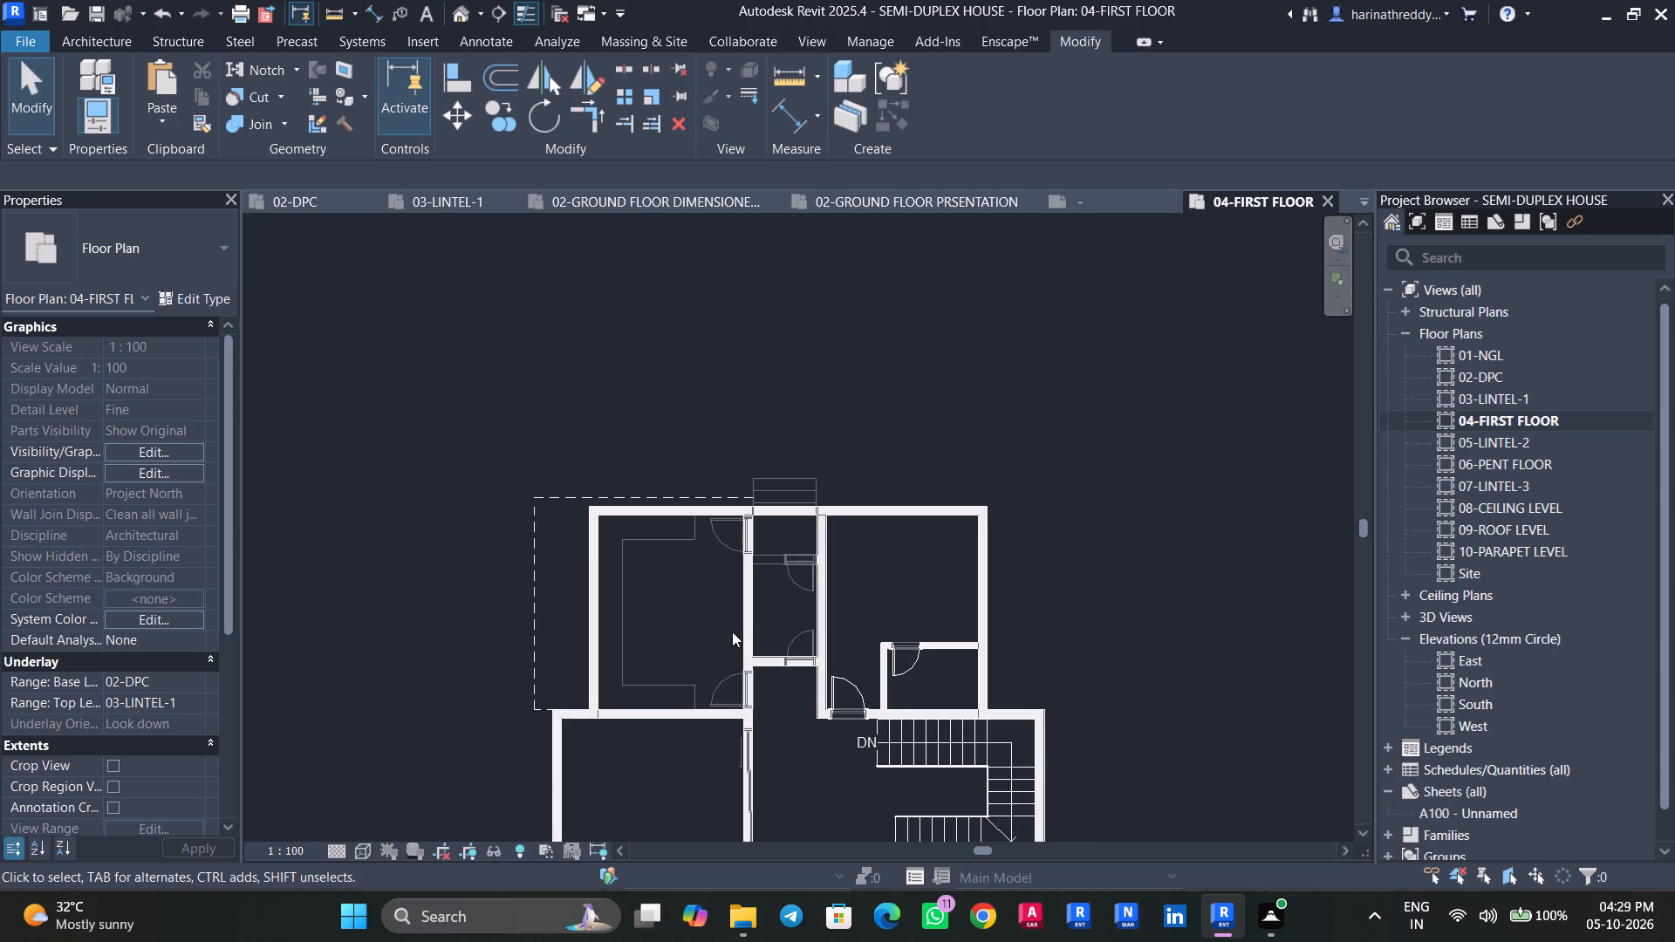
pyautogui.scroll(3, 728, 613)
pyautogui.write('WA')
pyautogui.scroll(3, 724, 610)
pyautogui.scroll(-1, 724, 610)
pyautogui.scroll(1, 724, 610)
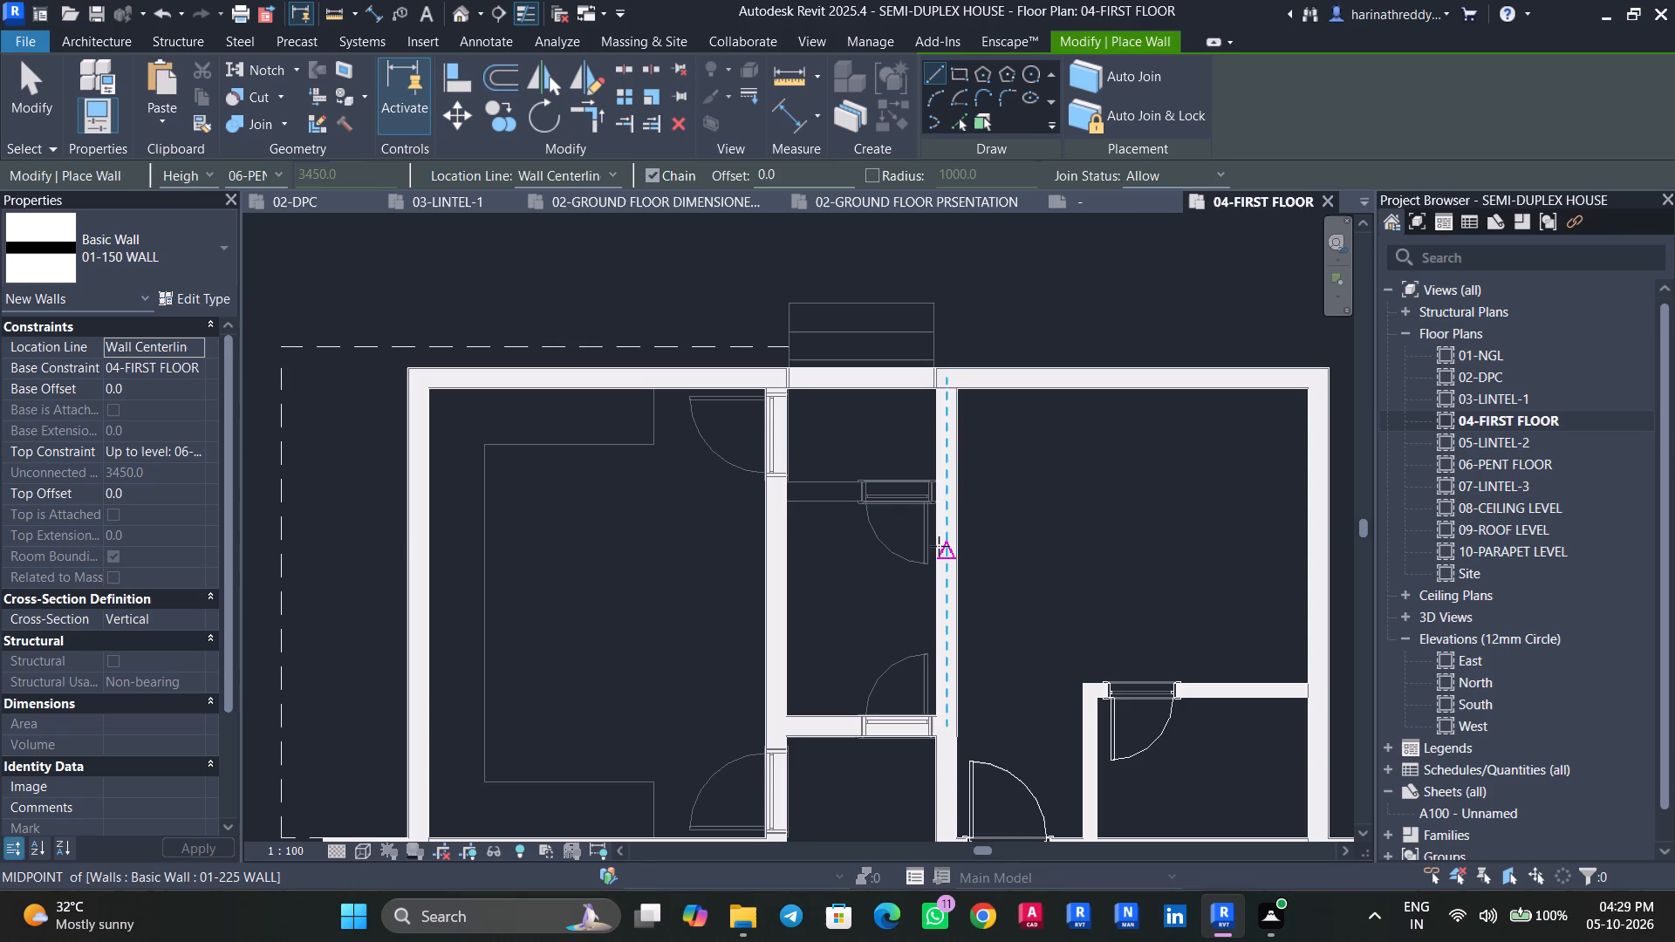
pyautogui.click(939, 541)
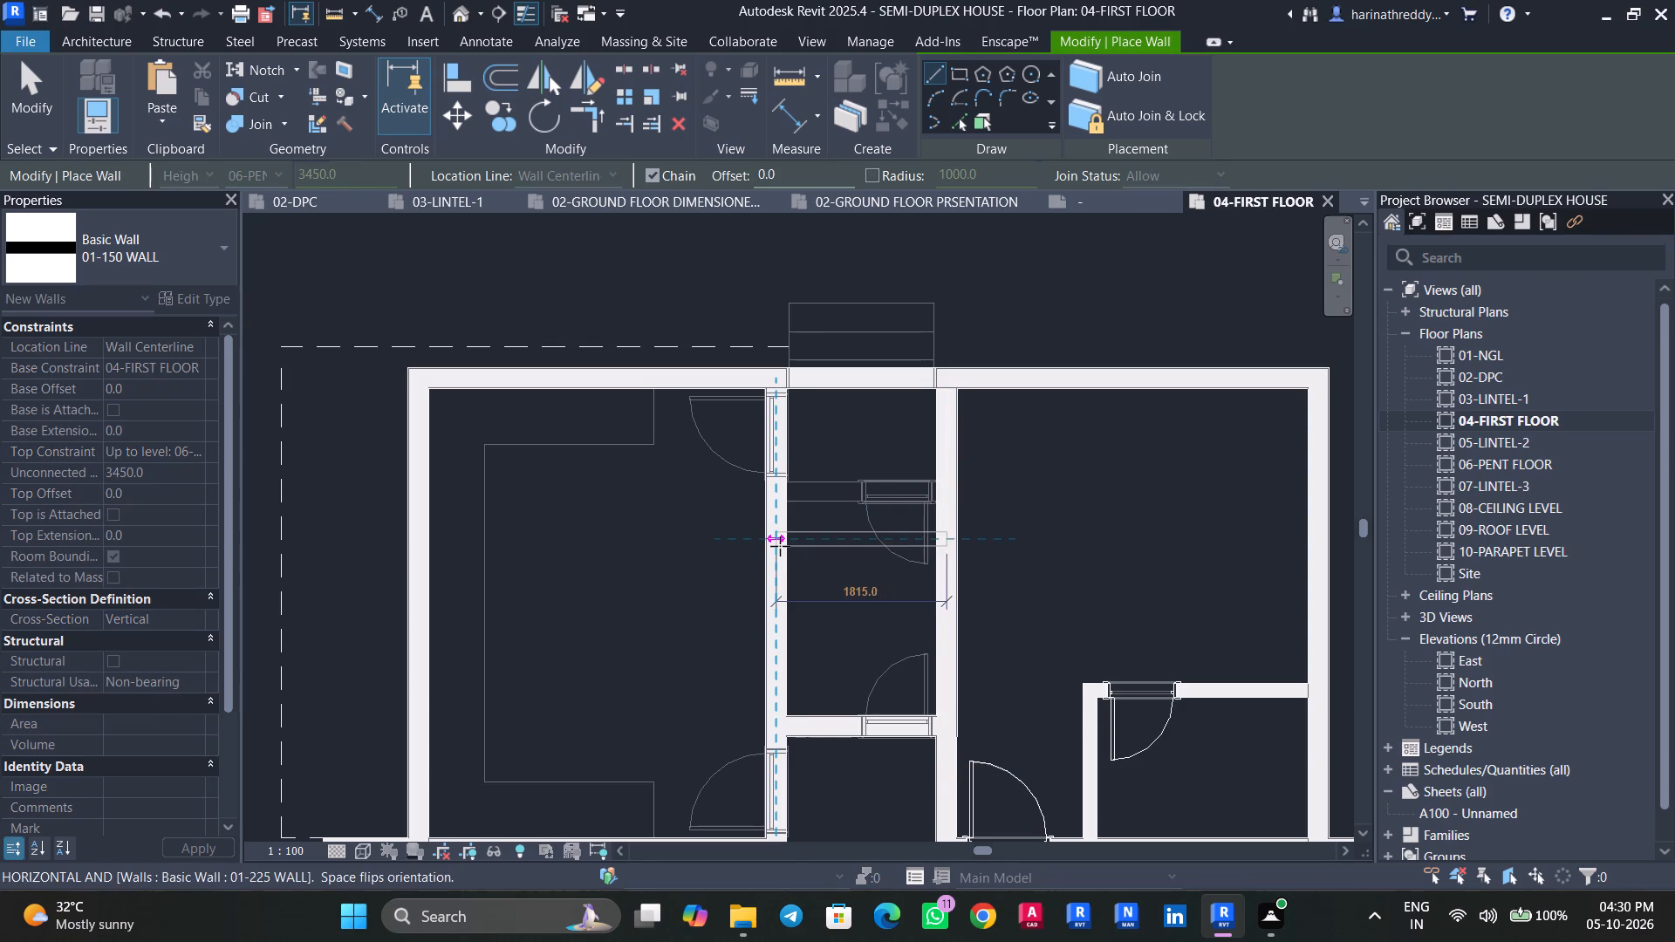
pyautogui.click(780, 546)
pyautogui.press('Escape')
pyautogui.press('Escape')
pyautogui.press('Escape')
# Split the narrow room's western 225 mm wall just south of the new partition.
pyautogui.moveTo(839, 632); pyautogui.dragTo(824, 584, button='middle')
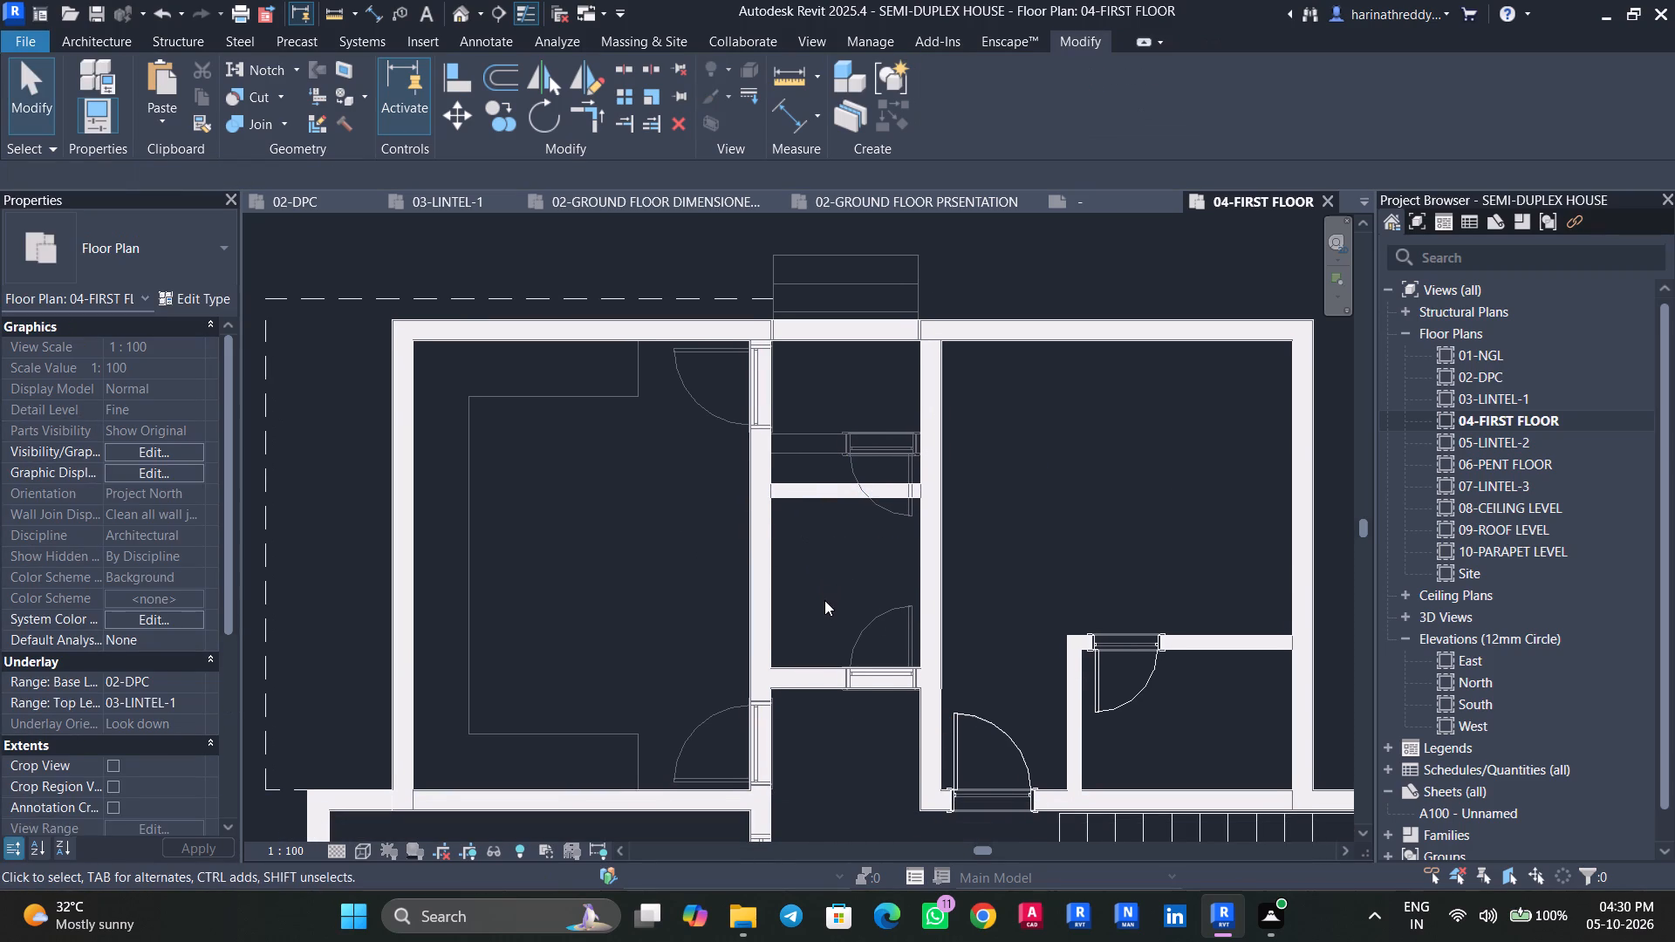
pyautogui.write('SL')
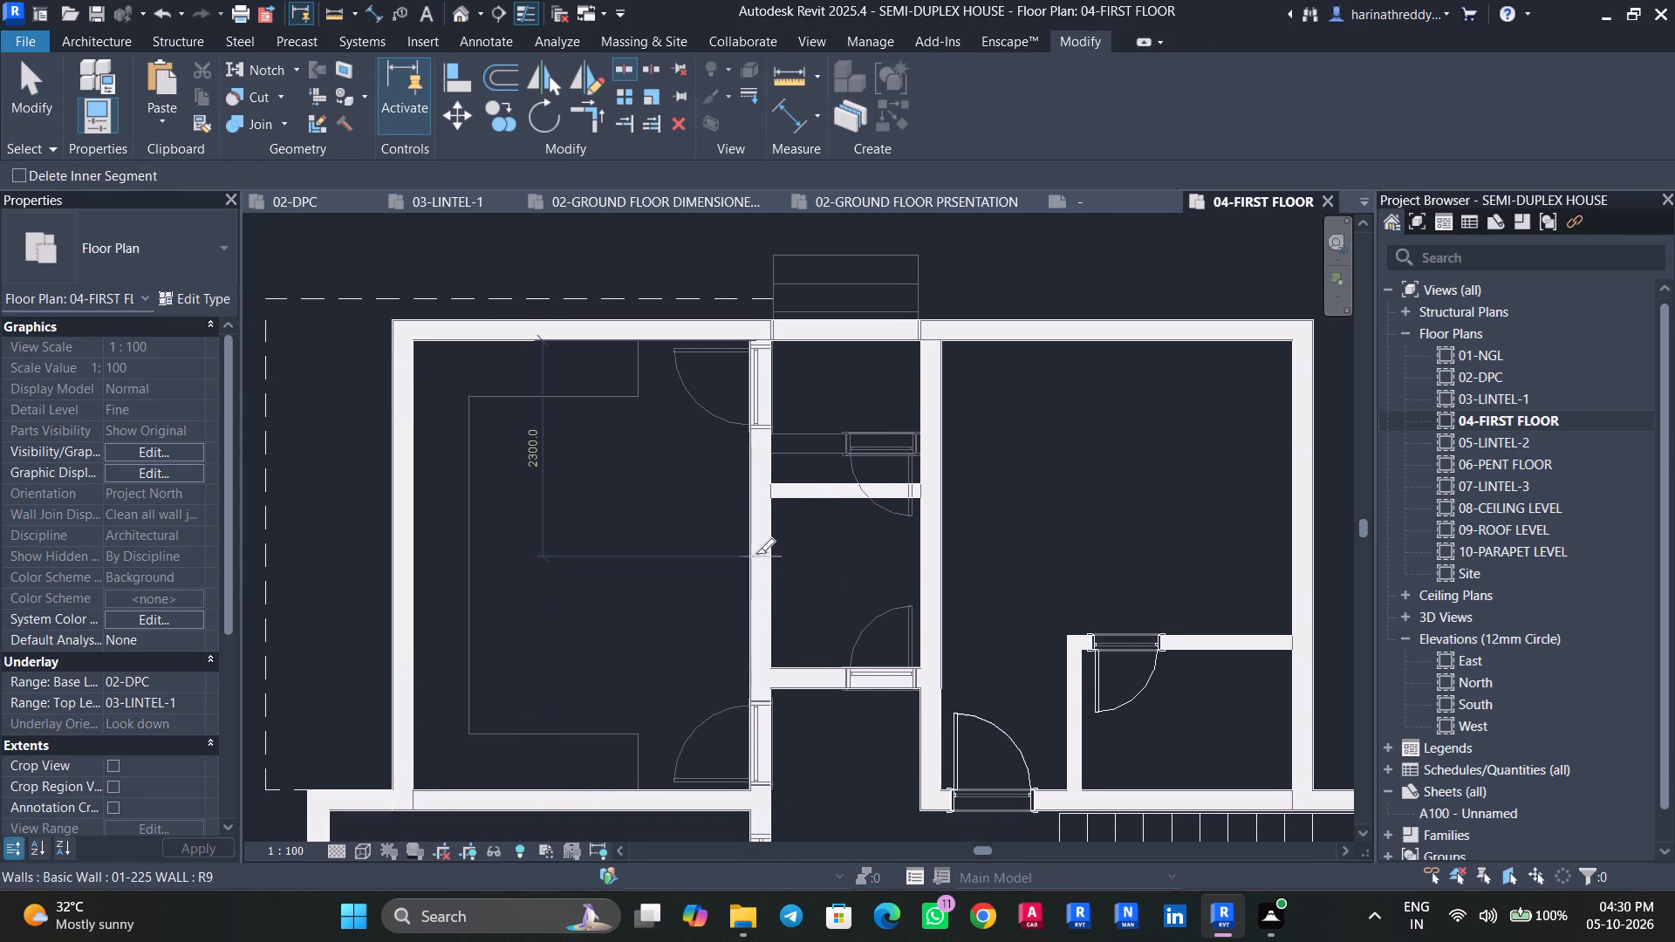
pyautogui.click(761, 537)
pyautogui.press('Escape')
pyautogui.press('Escape')
# Pull the two split wall ends apart, the northern one to the partition's south face, leaving an opening about 720 mm wide.
pyautogui.scroll(4, 755, 543)
pyautogui.click(764, 506)
pyautogui.moveTo(759, 529); pyautogui.dragTo(759, 526)
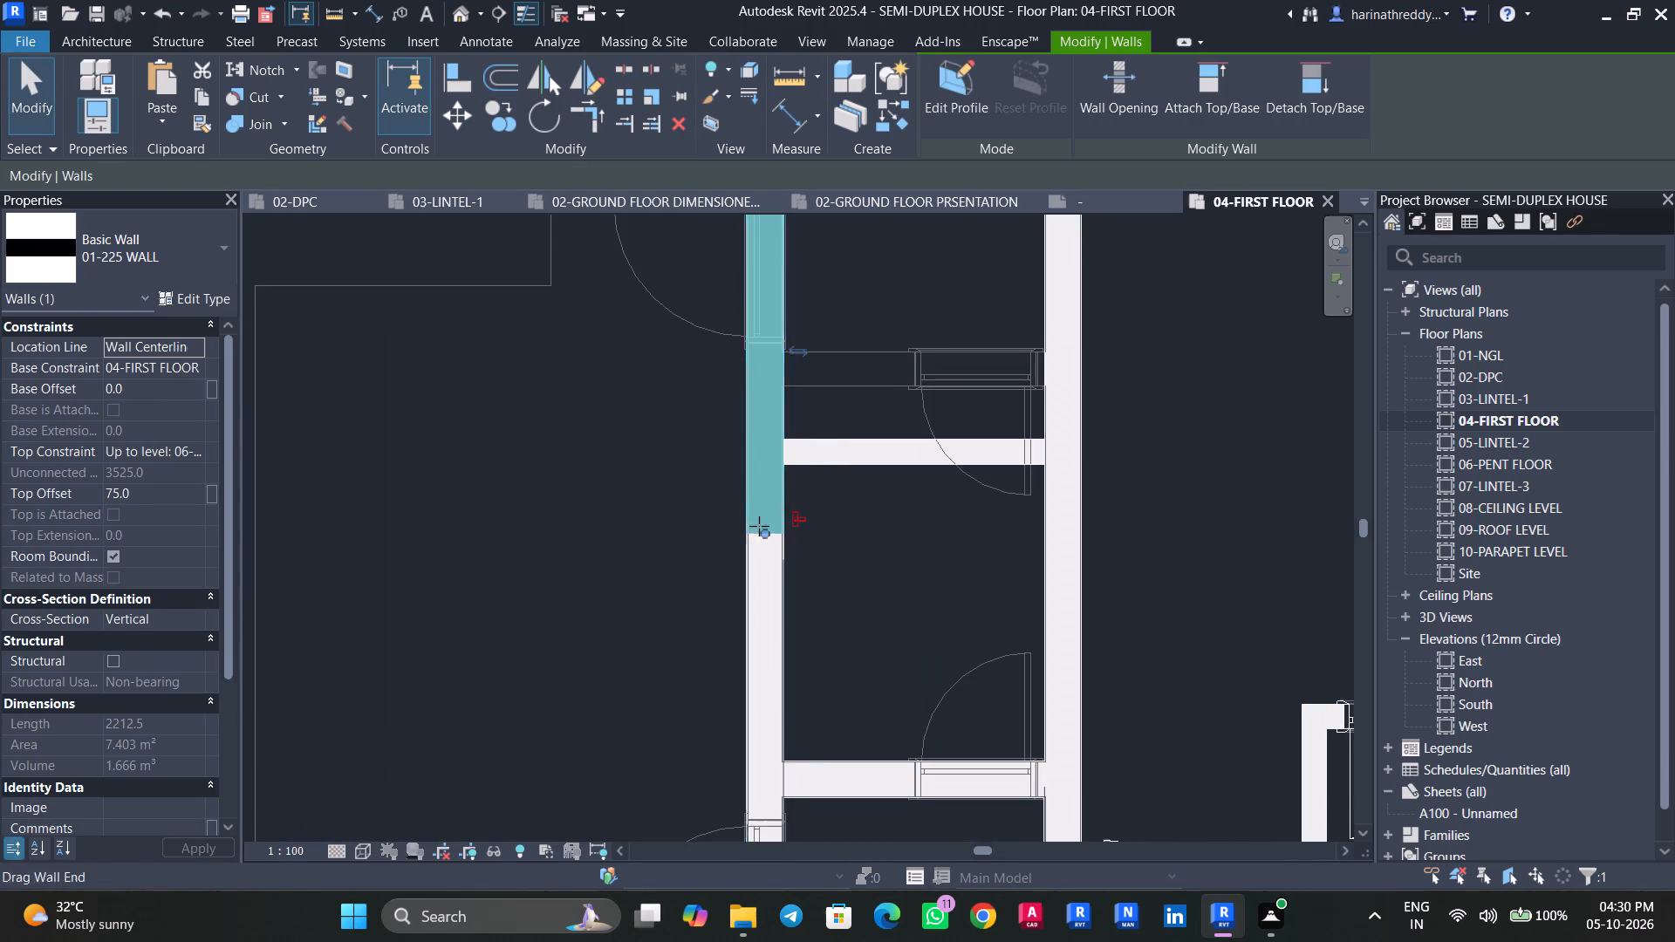
pyautogui.moveTo(759, 526); pyautogui.dragTo(769, 459)
pyautogui.press('Escape')
pyautogui.press('Escape')
pyautogui.click(756, 578)
pyautogui.moveTo(764, 534); pyautogui.dragTo(772, 591)
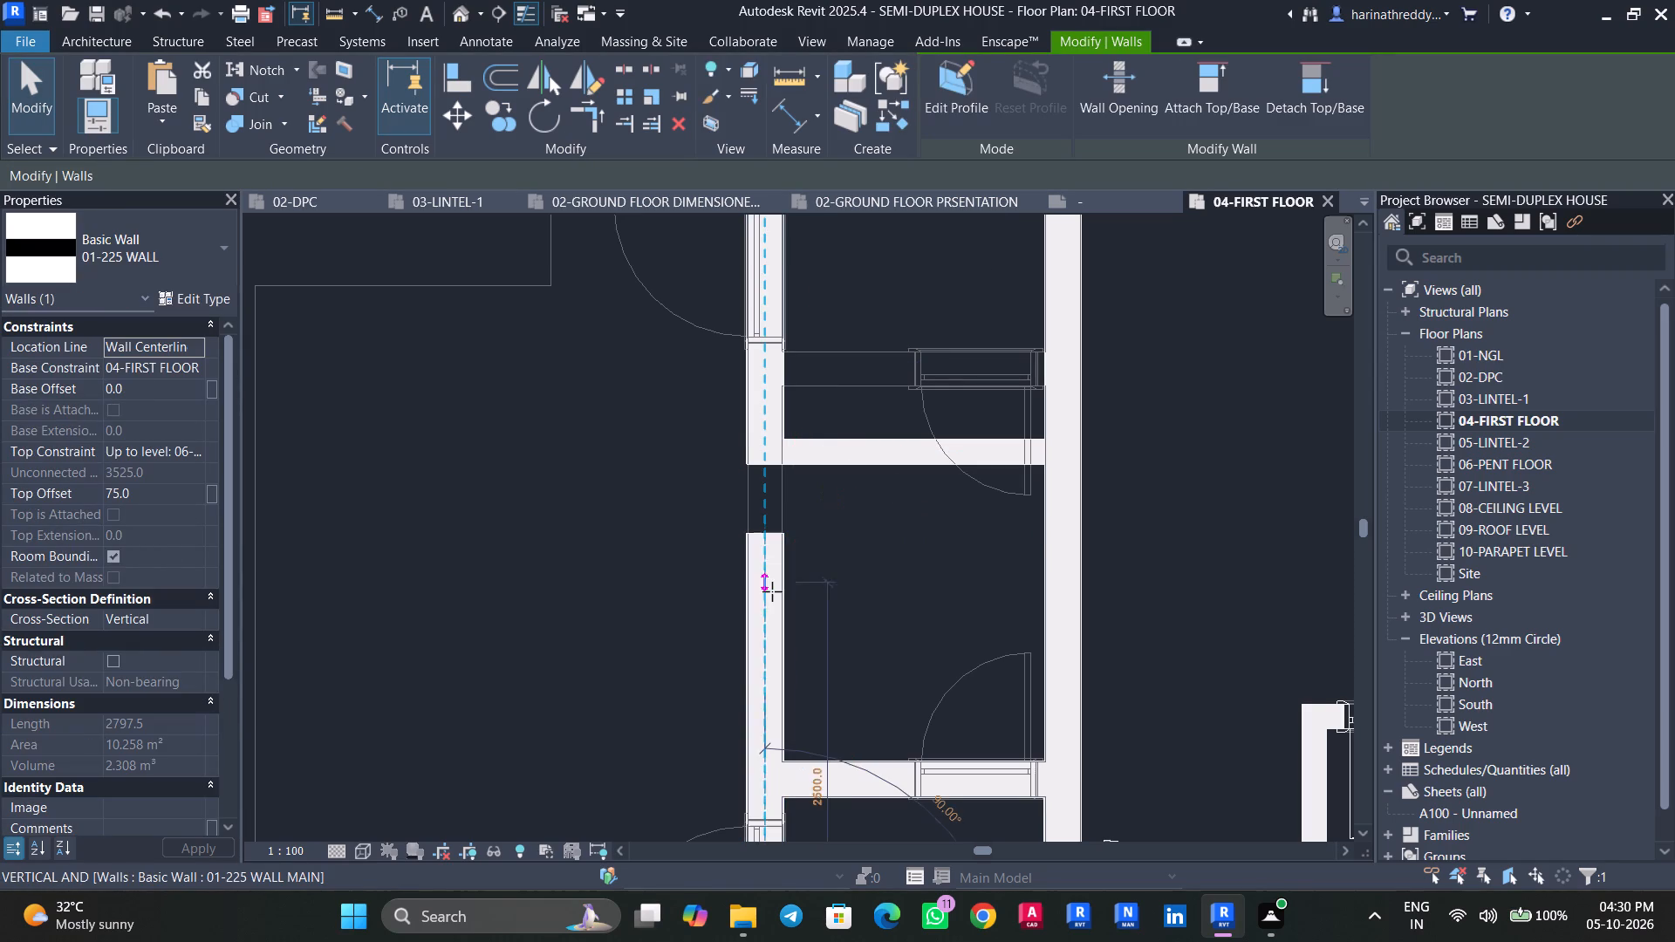
pyautogui.moveTo(772, 591); pyautogui.dragTo(766, 588)
pyautogui.press('Escape')
pyautogui.press('Escape')
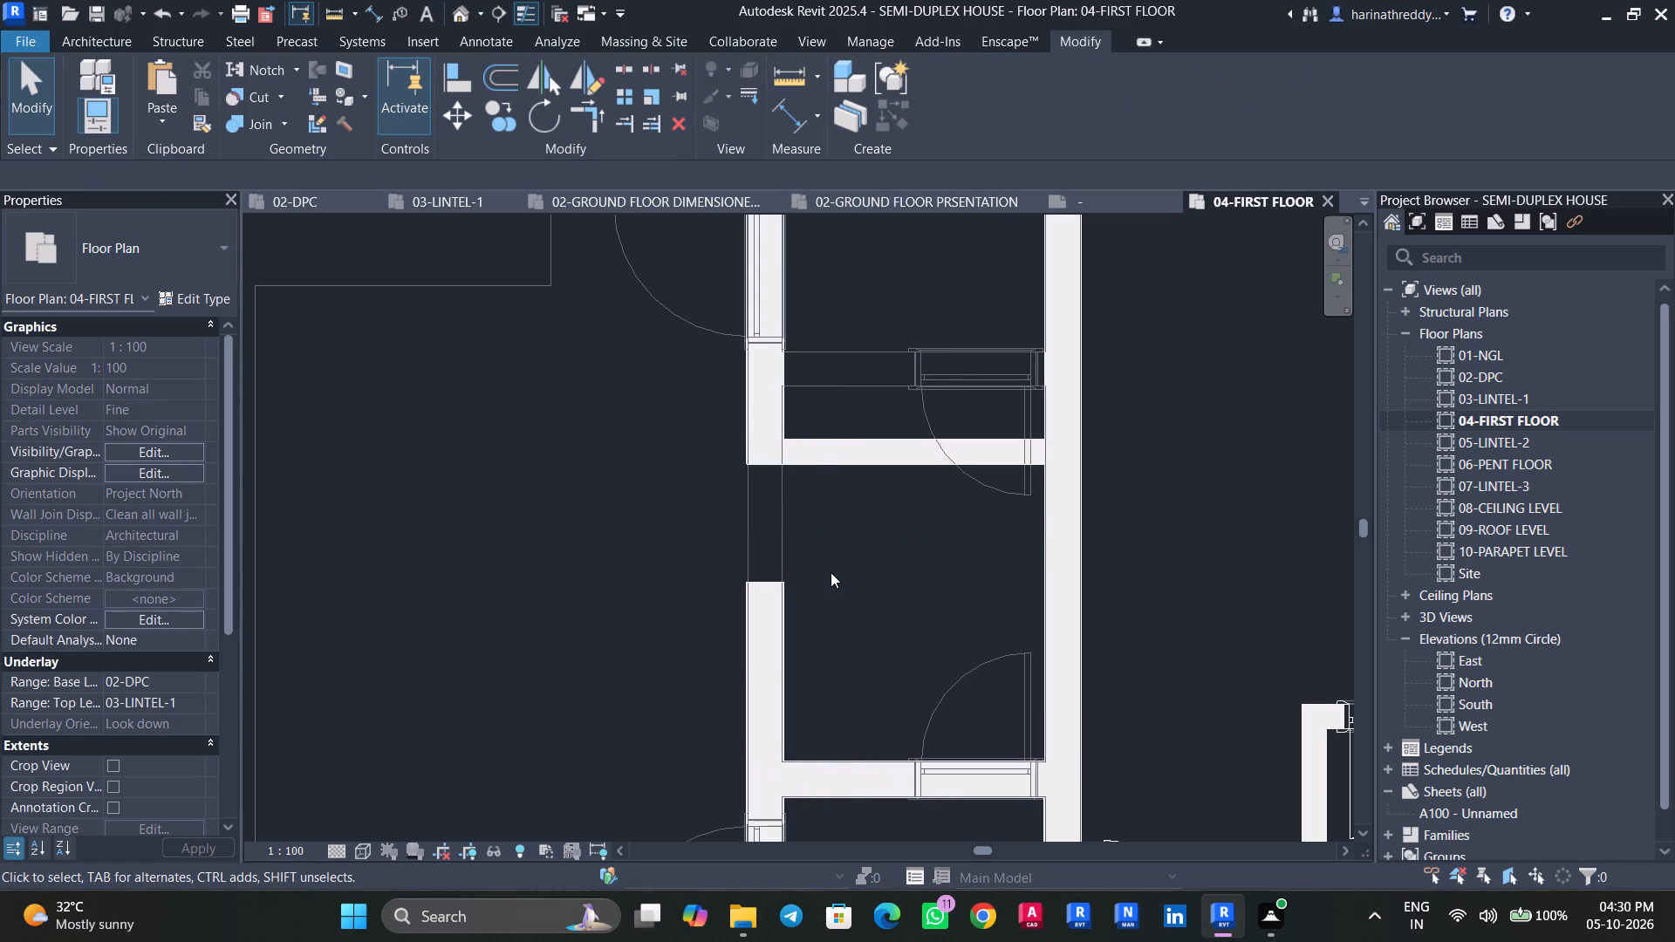
# Draw <Overhead> detail lines along both wall faces across the opening, each about 720 mm long.
pyautogui.write('DL')
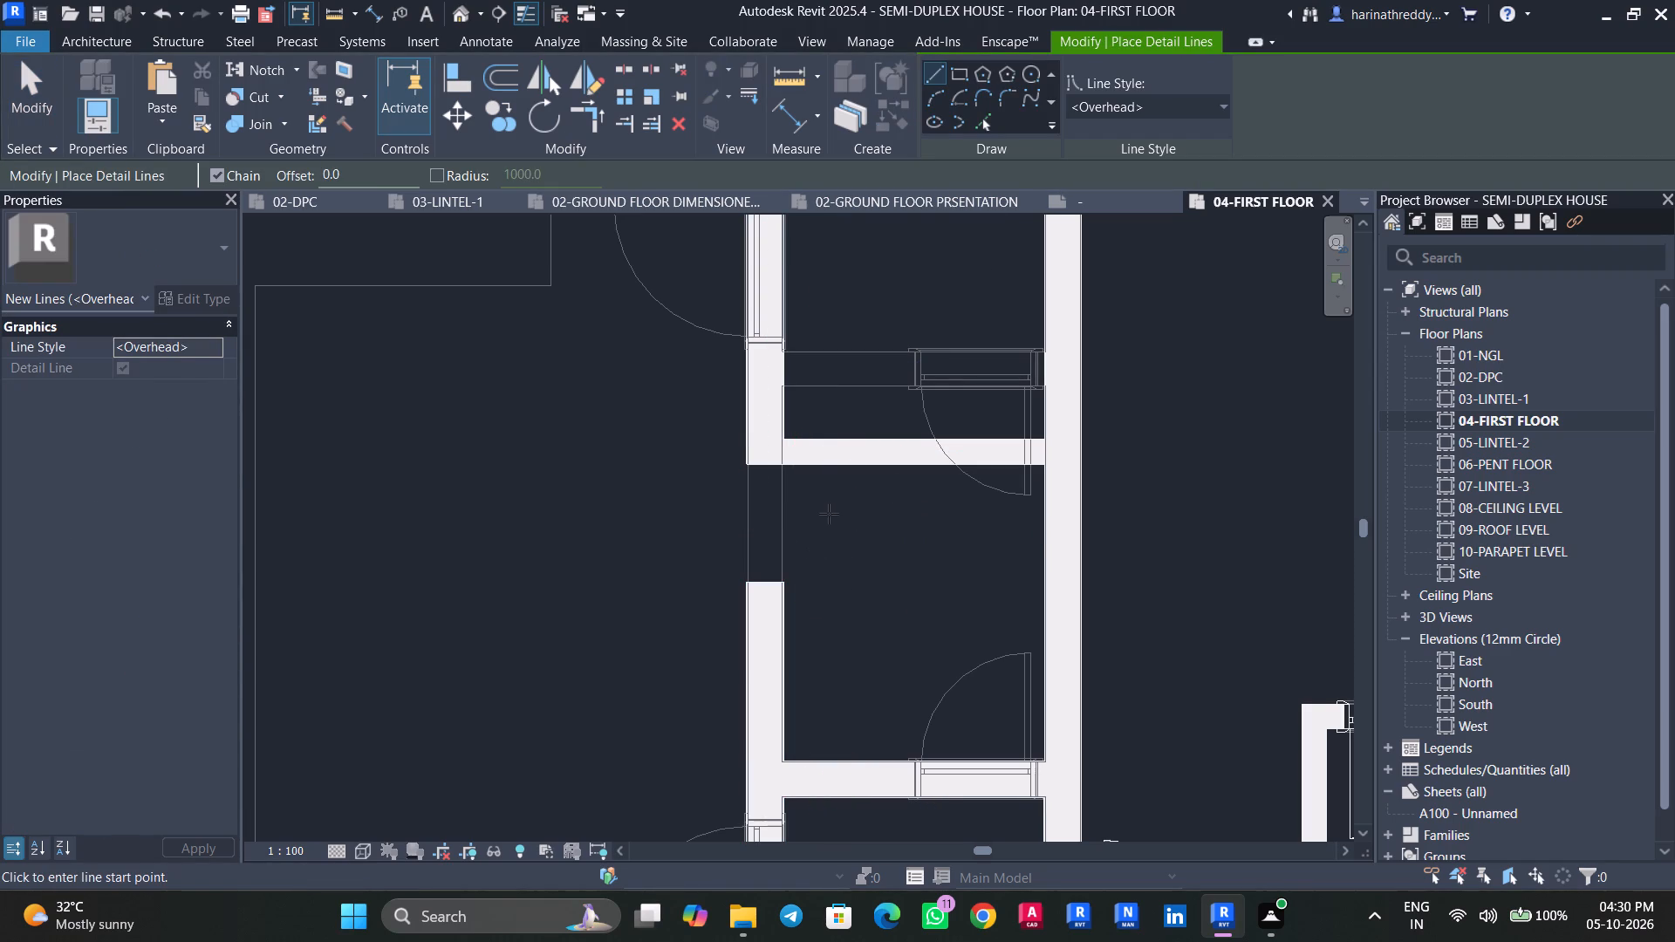
pyautogui.click(784, 575)
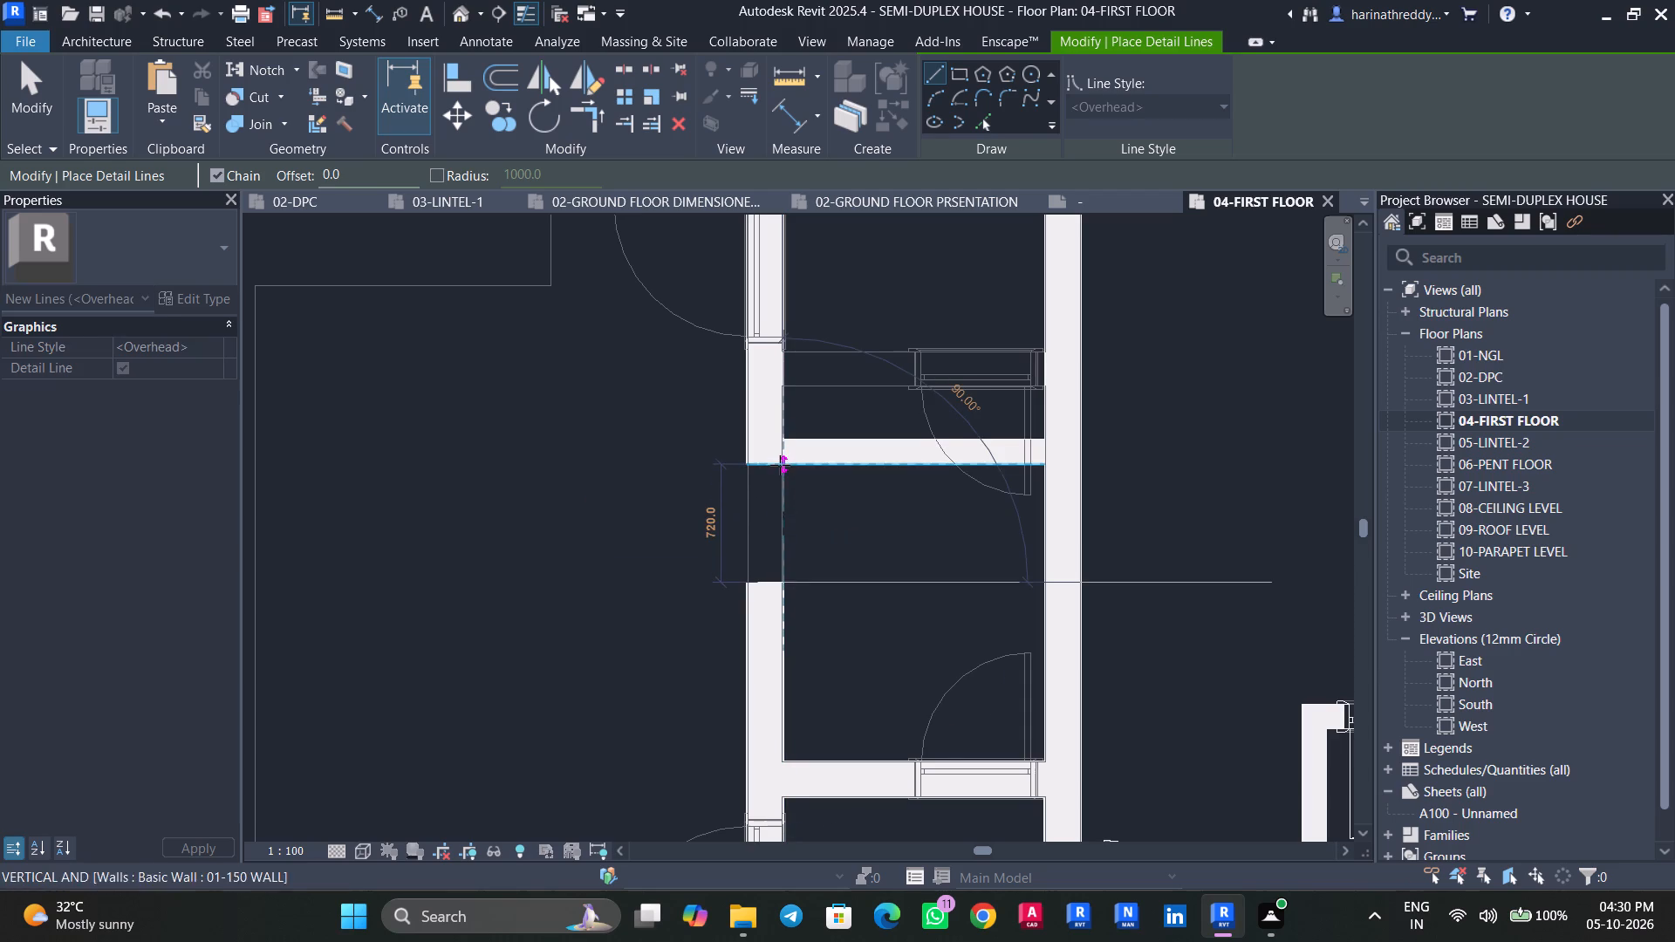
pyautogui.click(780, 465)
pyautogui.press('Escape')
pyautogui.press('Escape')
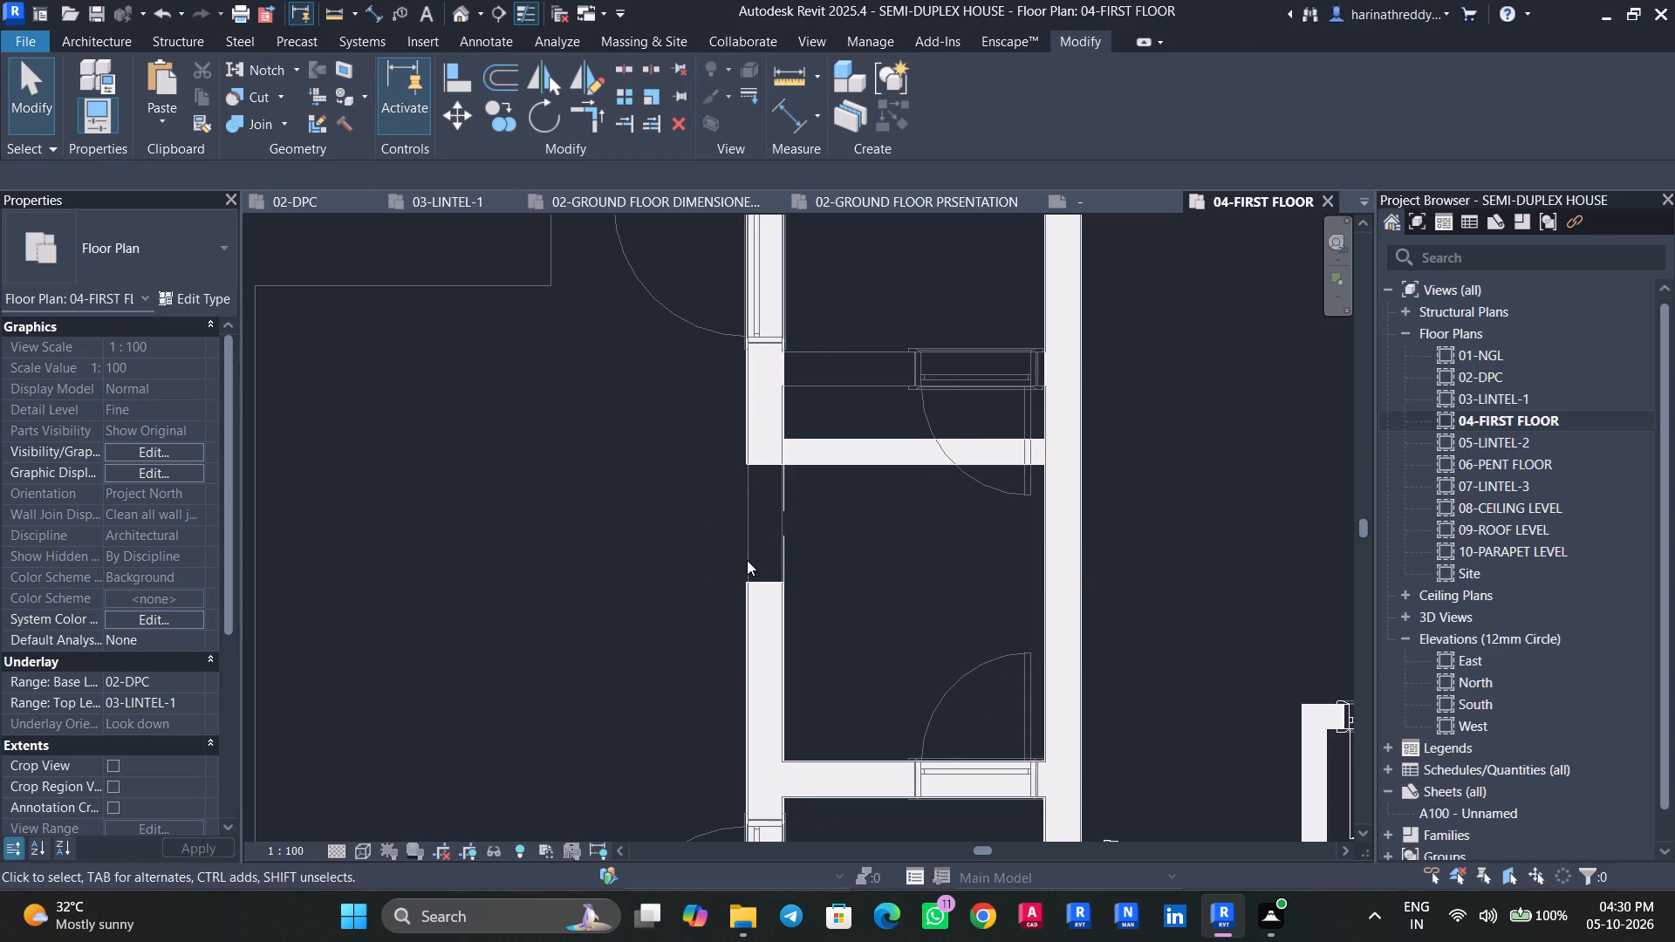
pyautogui.press('Return')
pyautogui.click(746, 586)
pyautogui.click(746, 465)
pyautogui.press('Escape')
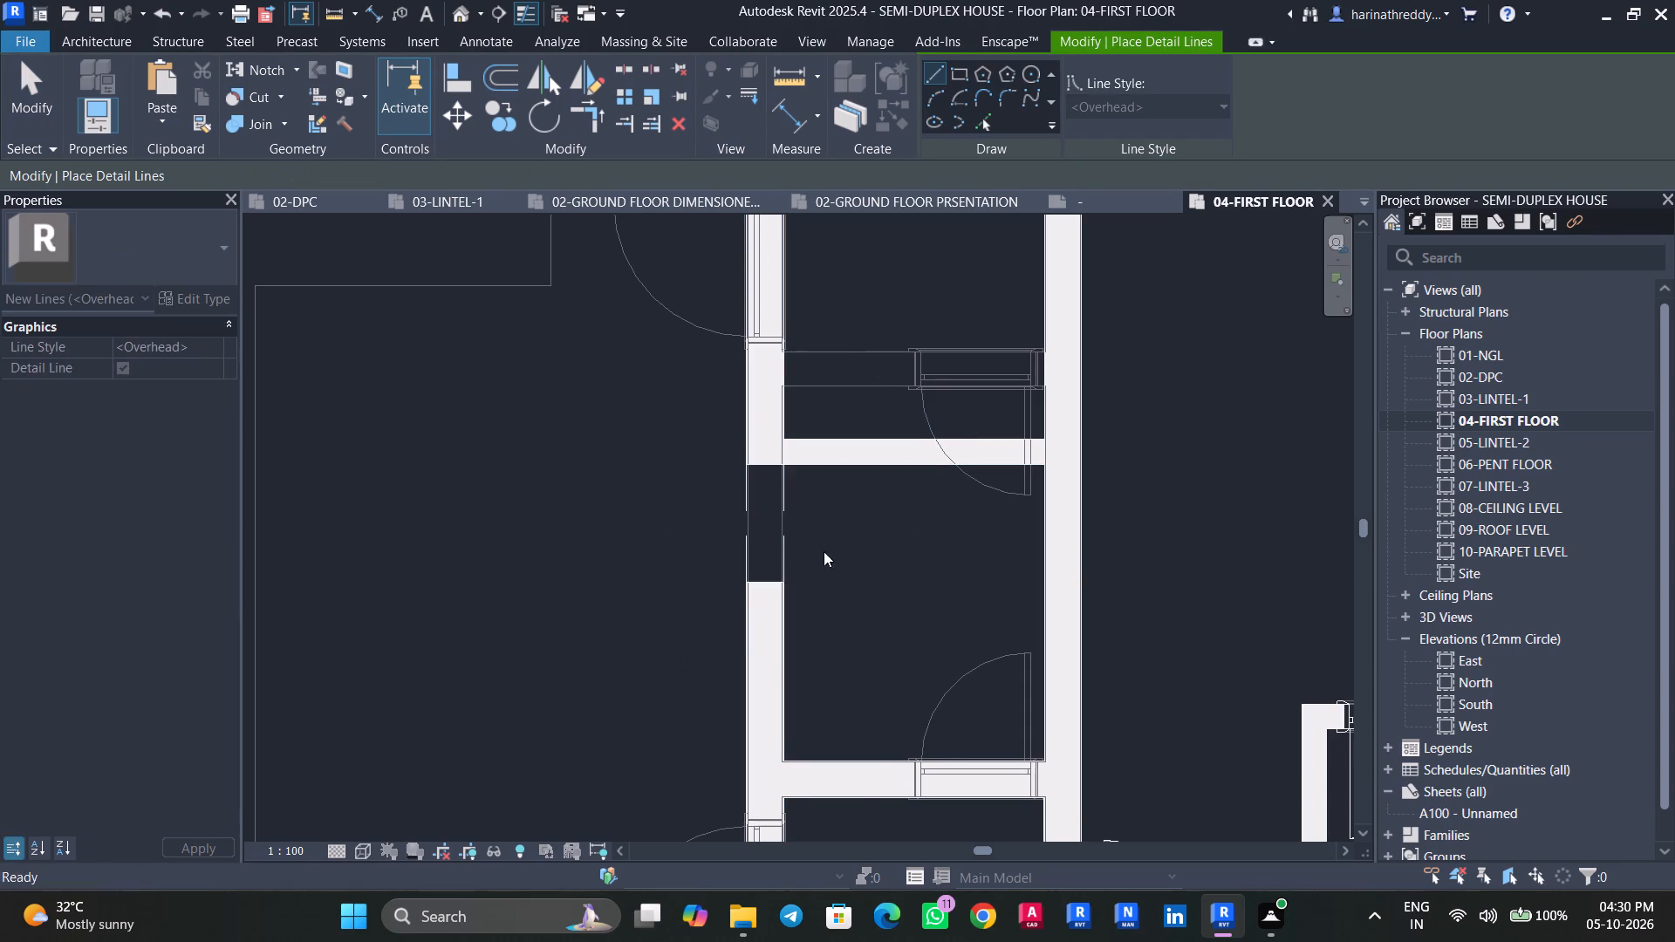
pyautogui.press('Escape')
pyautogui.press('Escape')
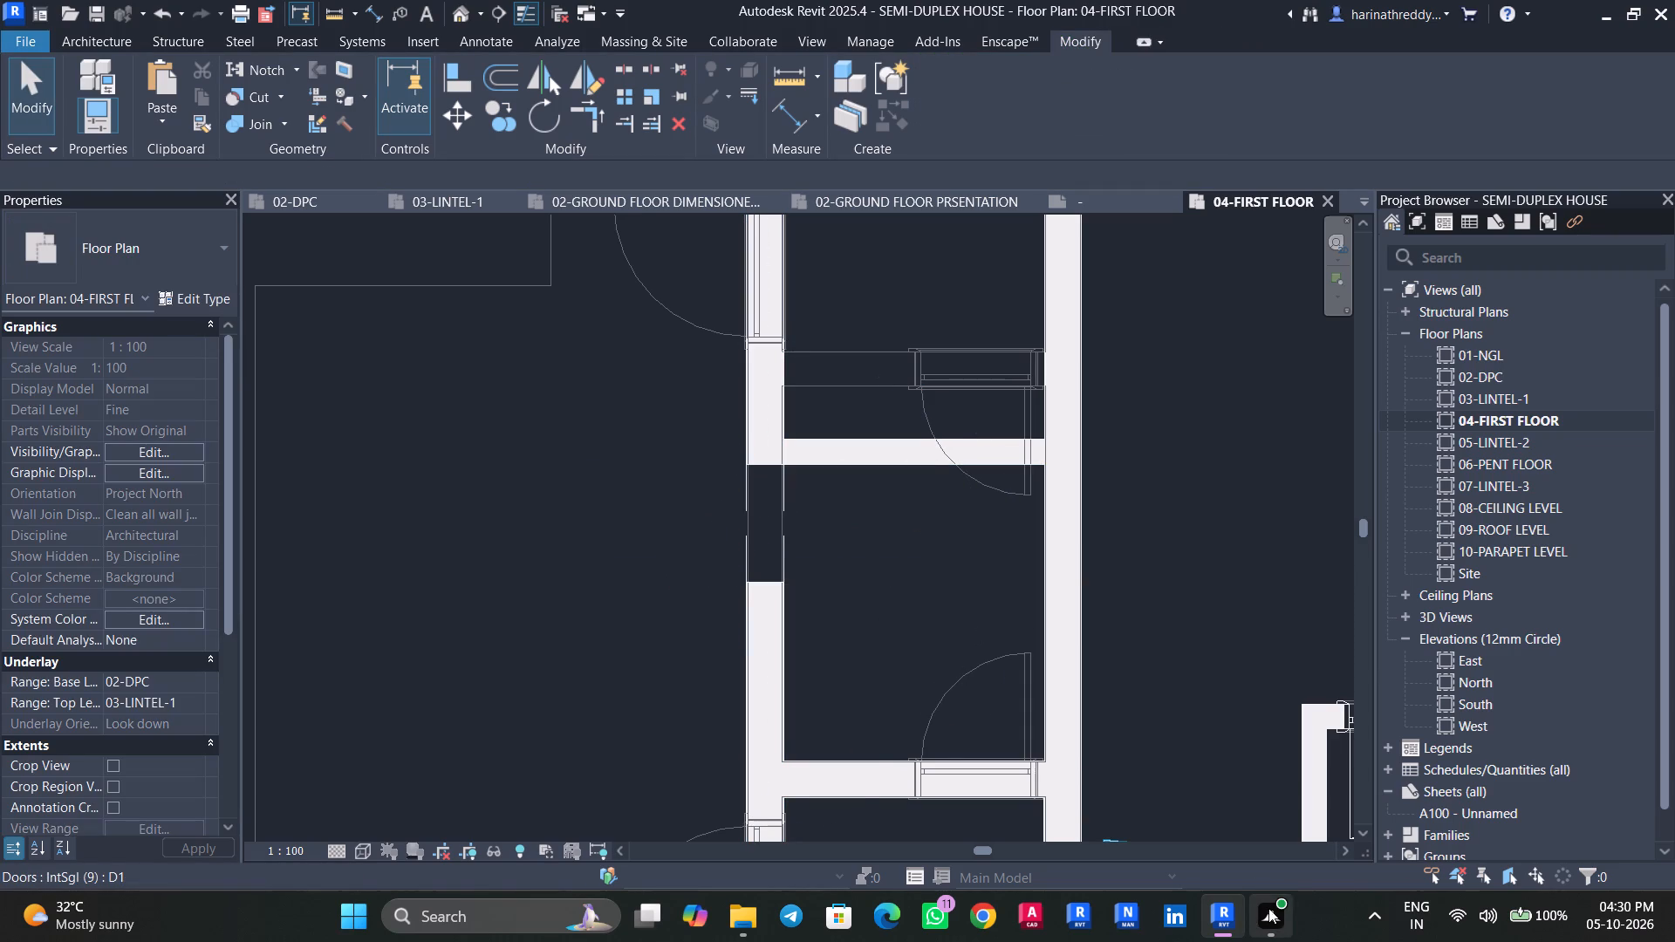